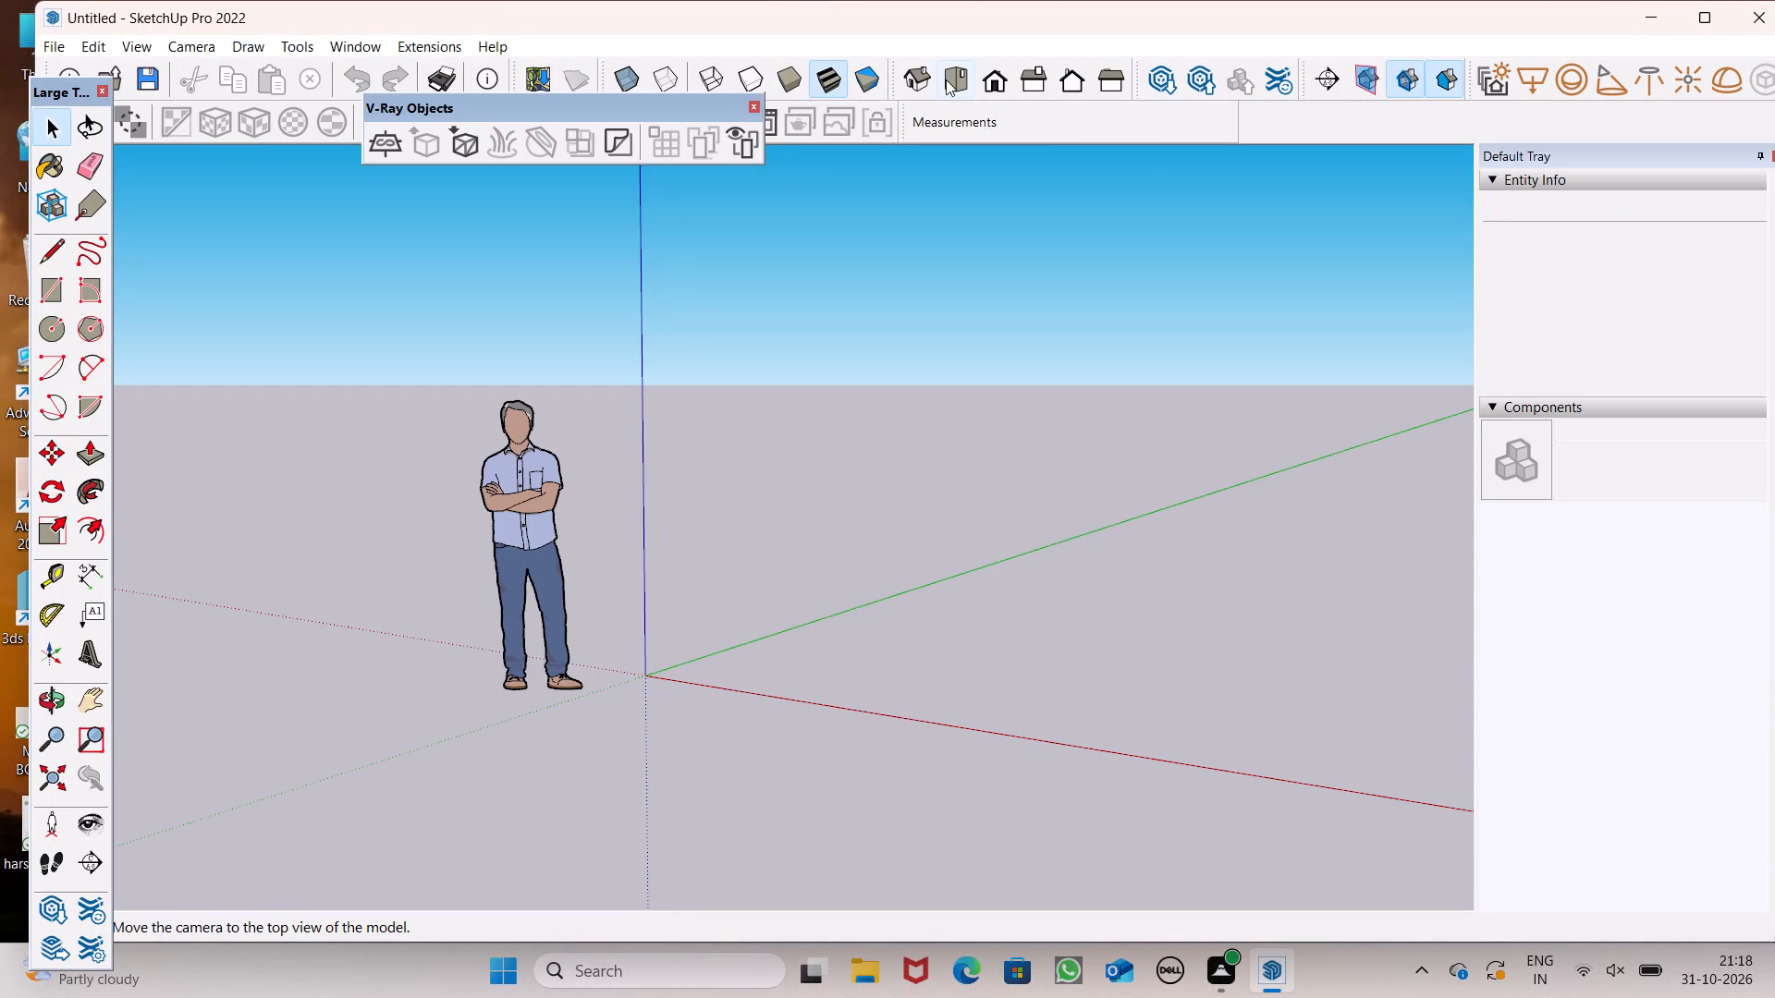
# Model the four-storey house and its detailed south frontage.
# Switch the camera to the top view of the model.
pyautogui.click(944, 78)
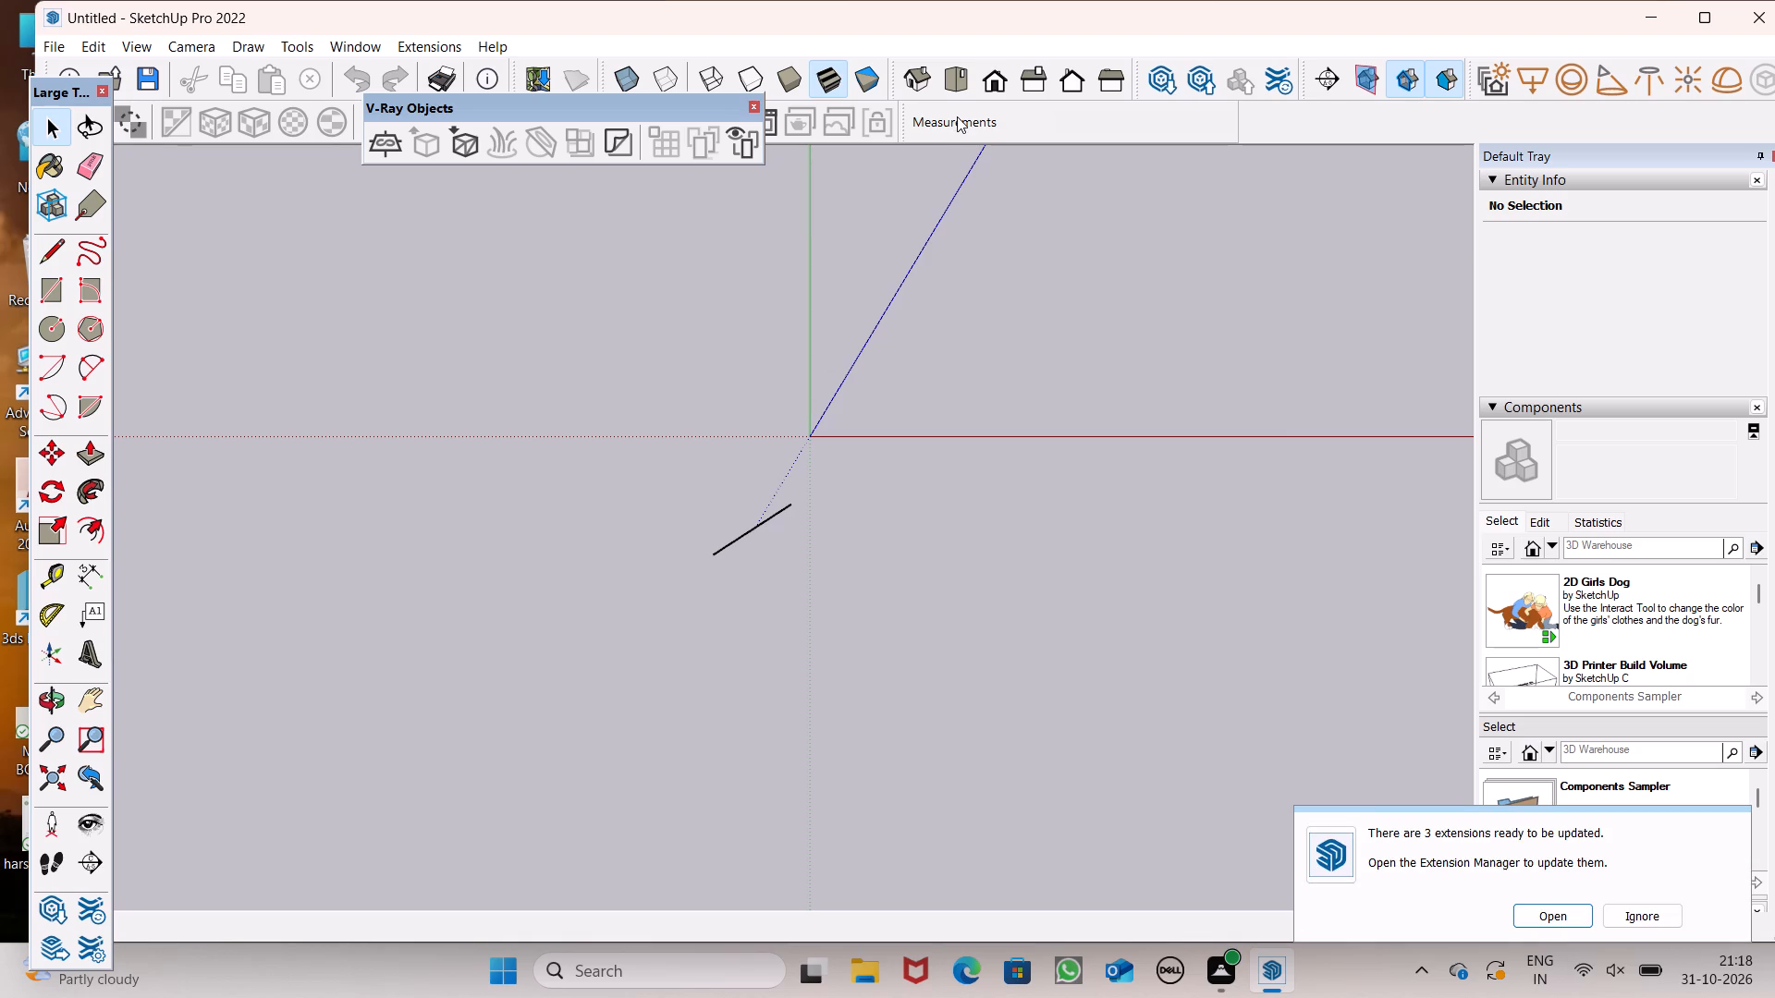
pyautogui.scroll(-4, 469, 119)
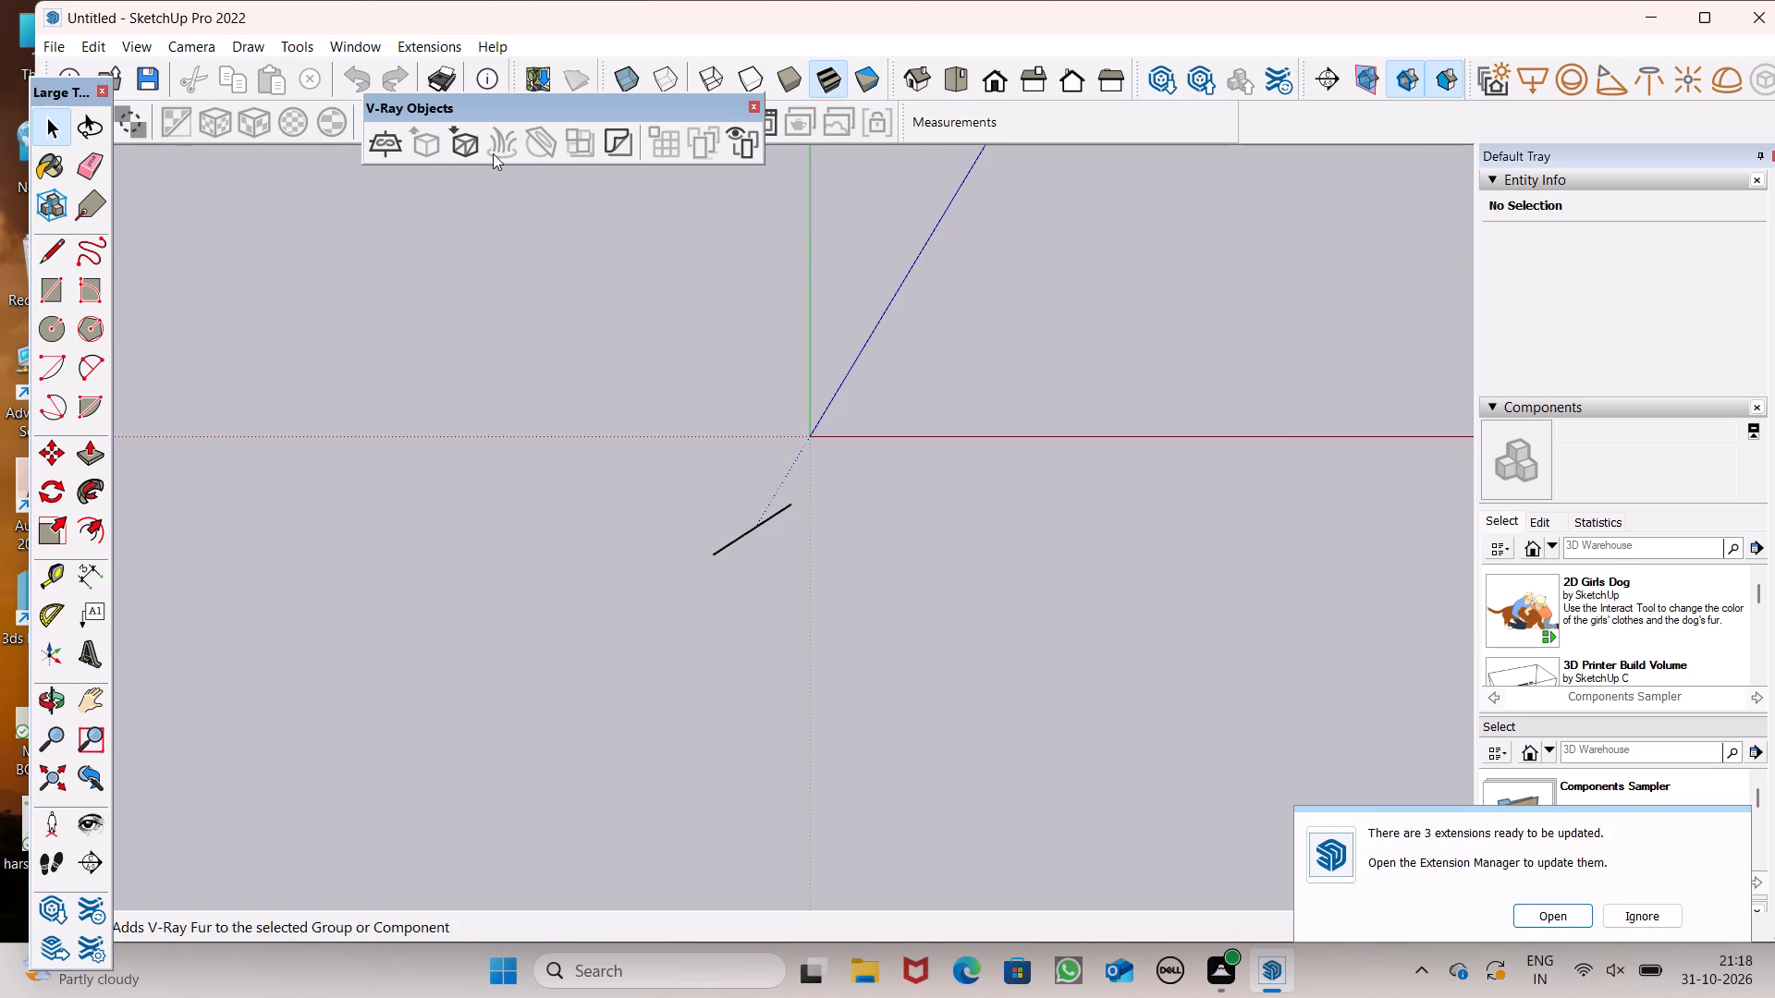
pyautogui.scroll(-20, 786, 262)
pyautogui.scroll(-2, 786, 262)
pyautogui.scroll(7, 750, 408)
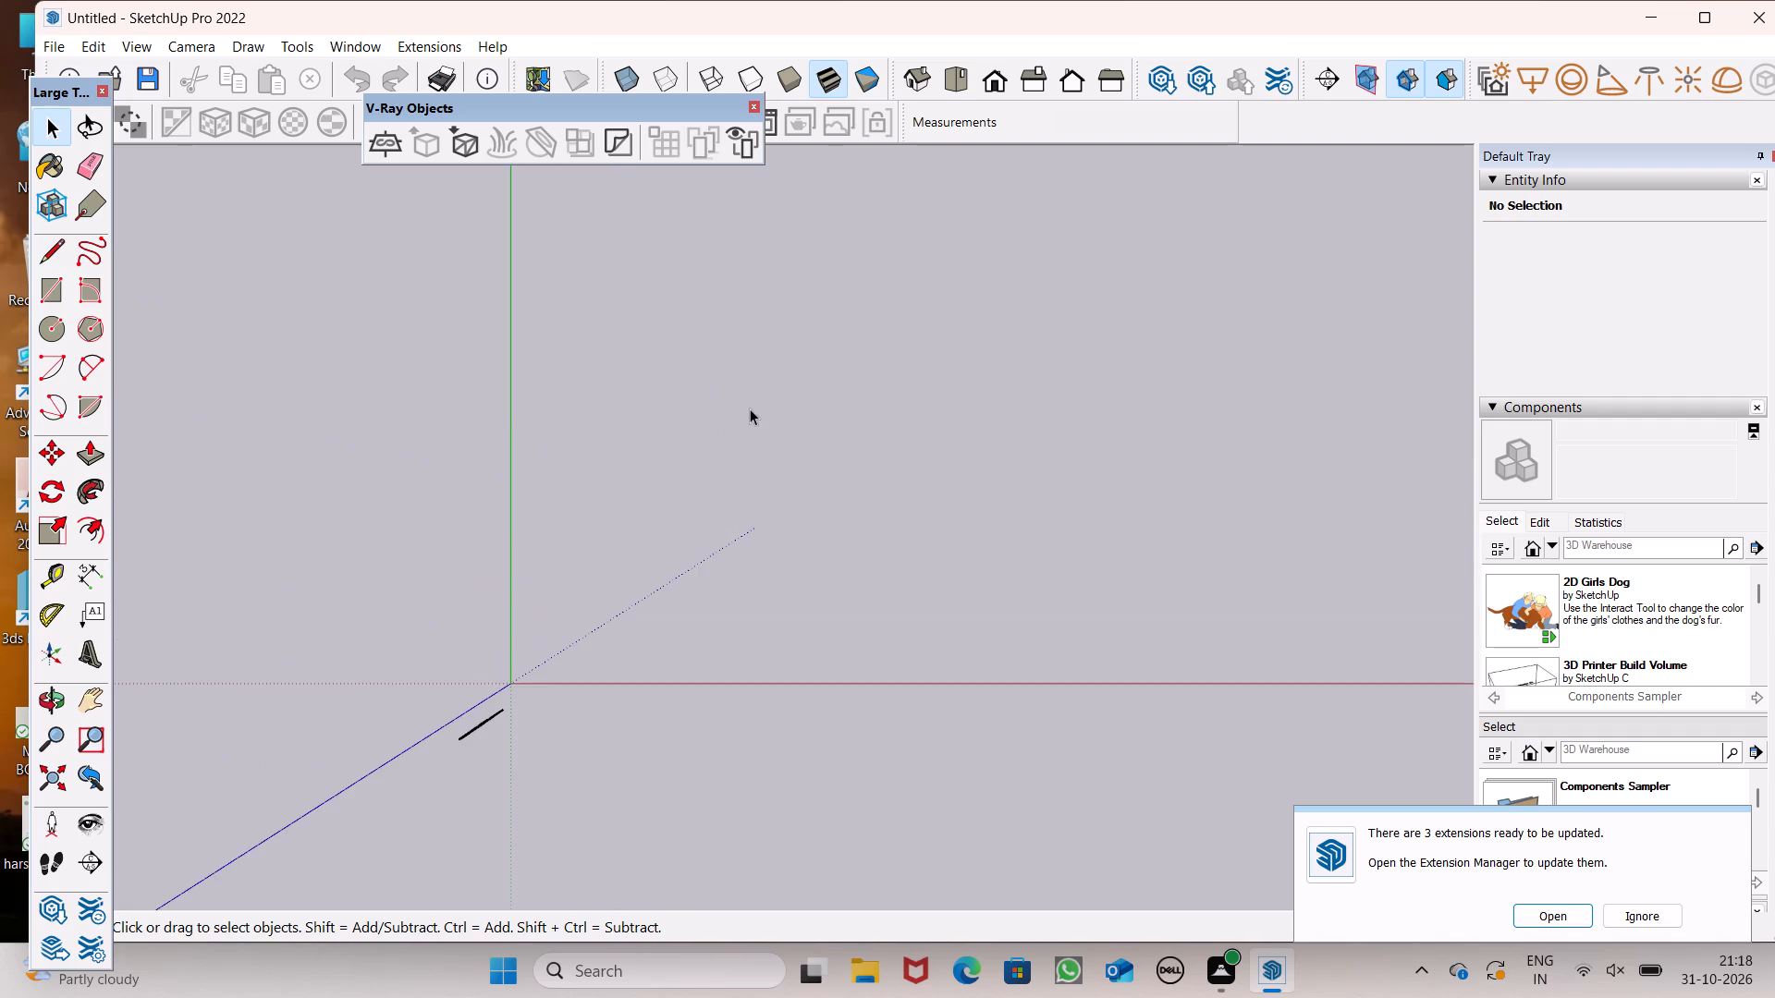
pyautogui.scroll(-3, 497, 411)
pyautogui.scroll(3, 496, 413)
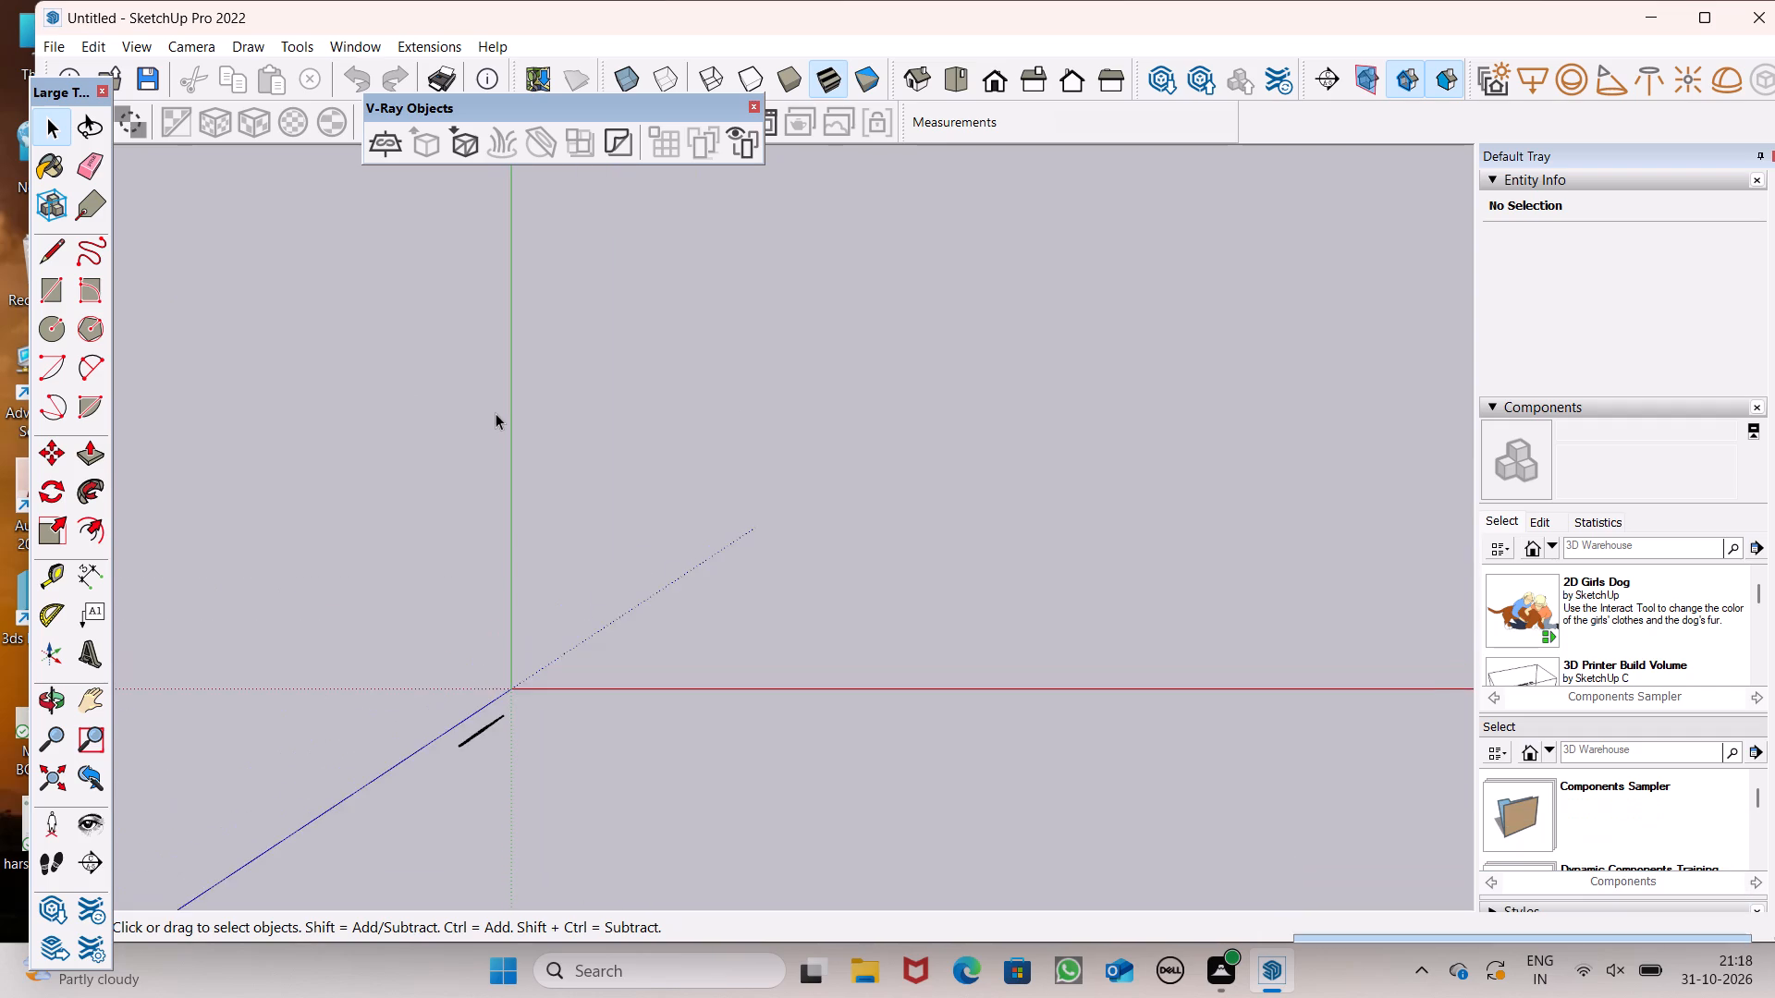
pyautogui.scroll(-3, 496, 413)
pyautogui.scroll(4, 632, 608)
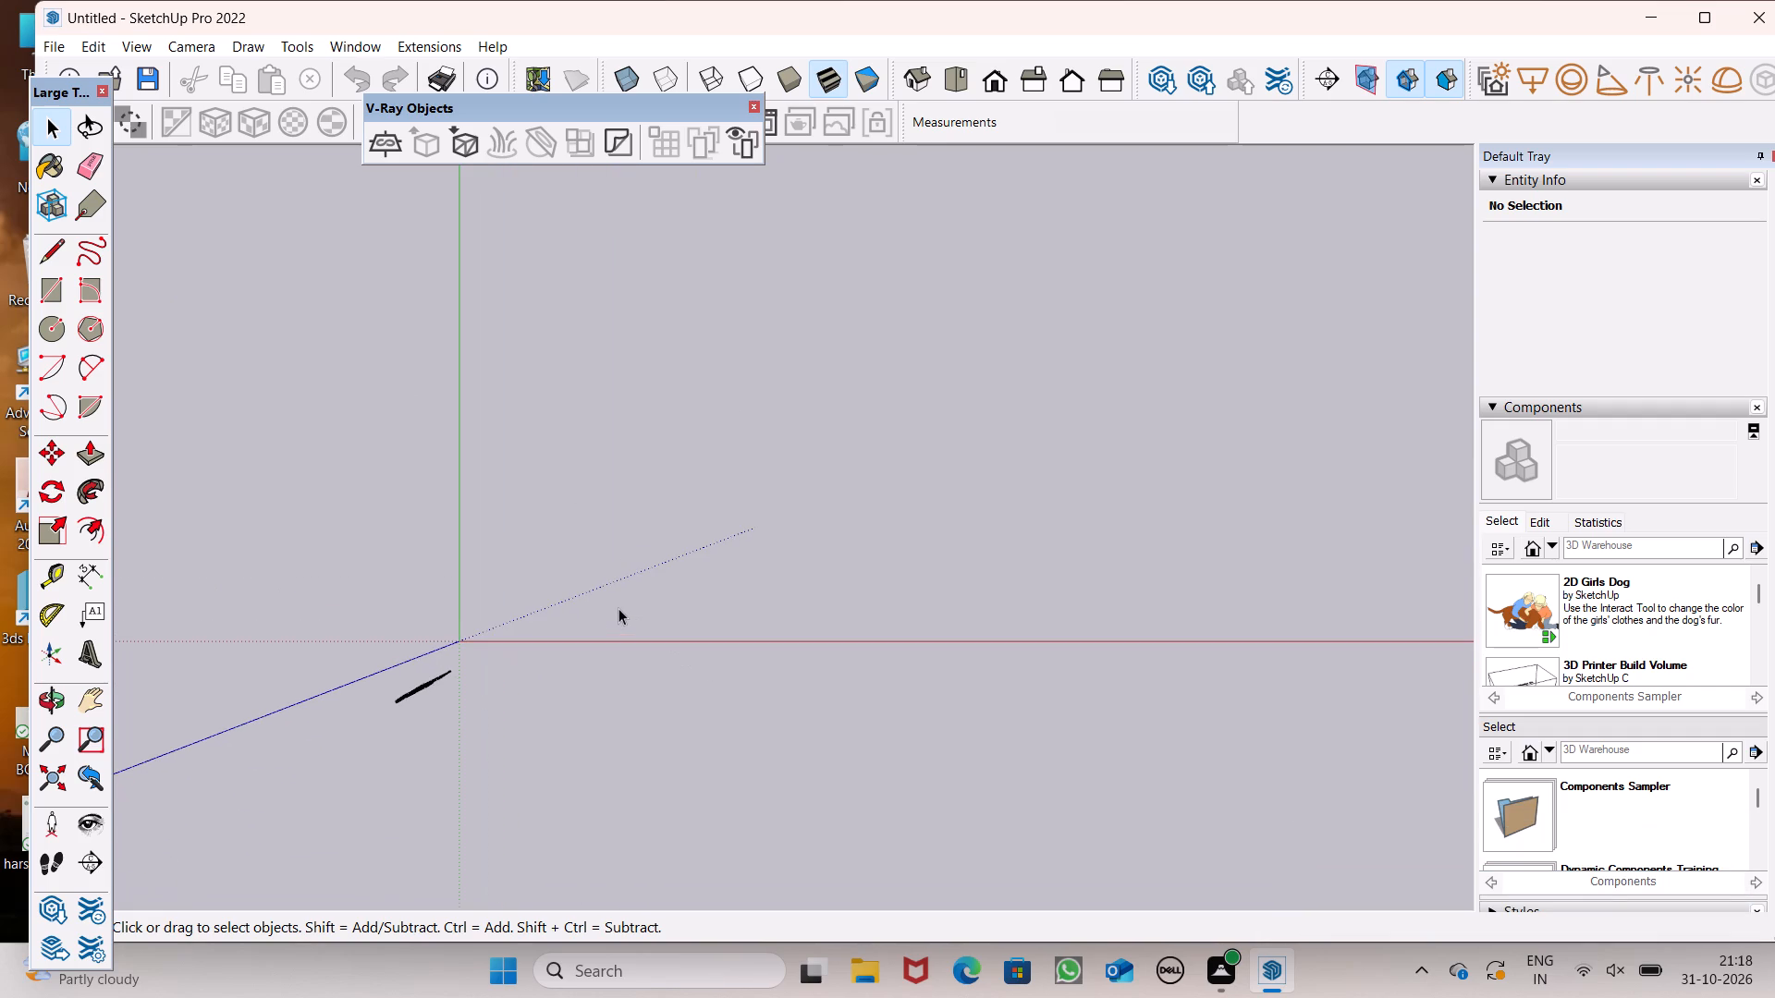
pyautogui.scroll(3, 616, 605)
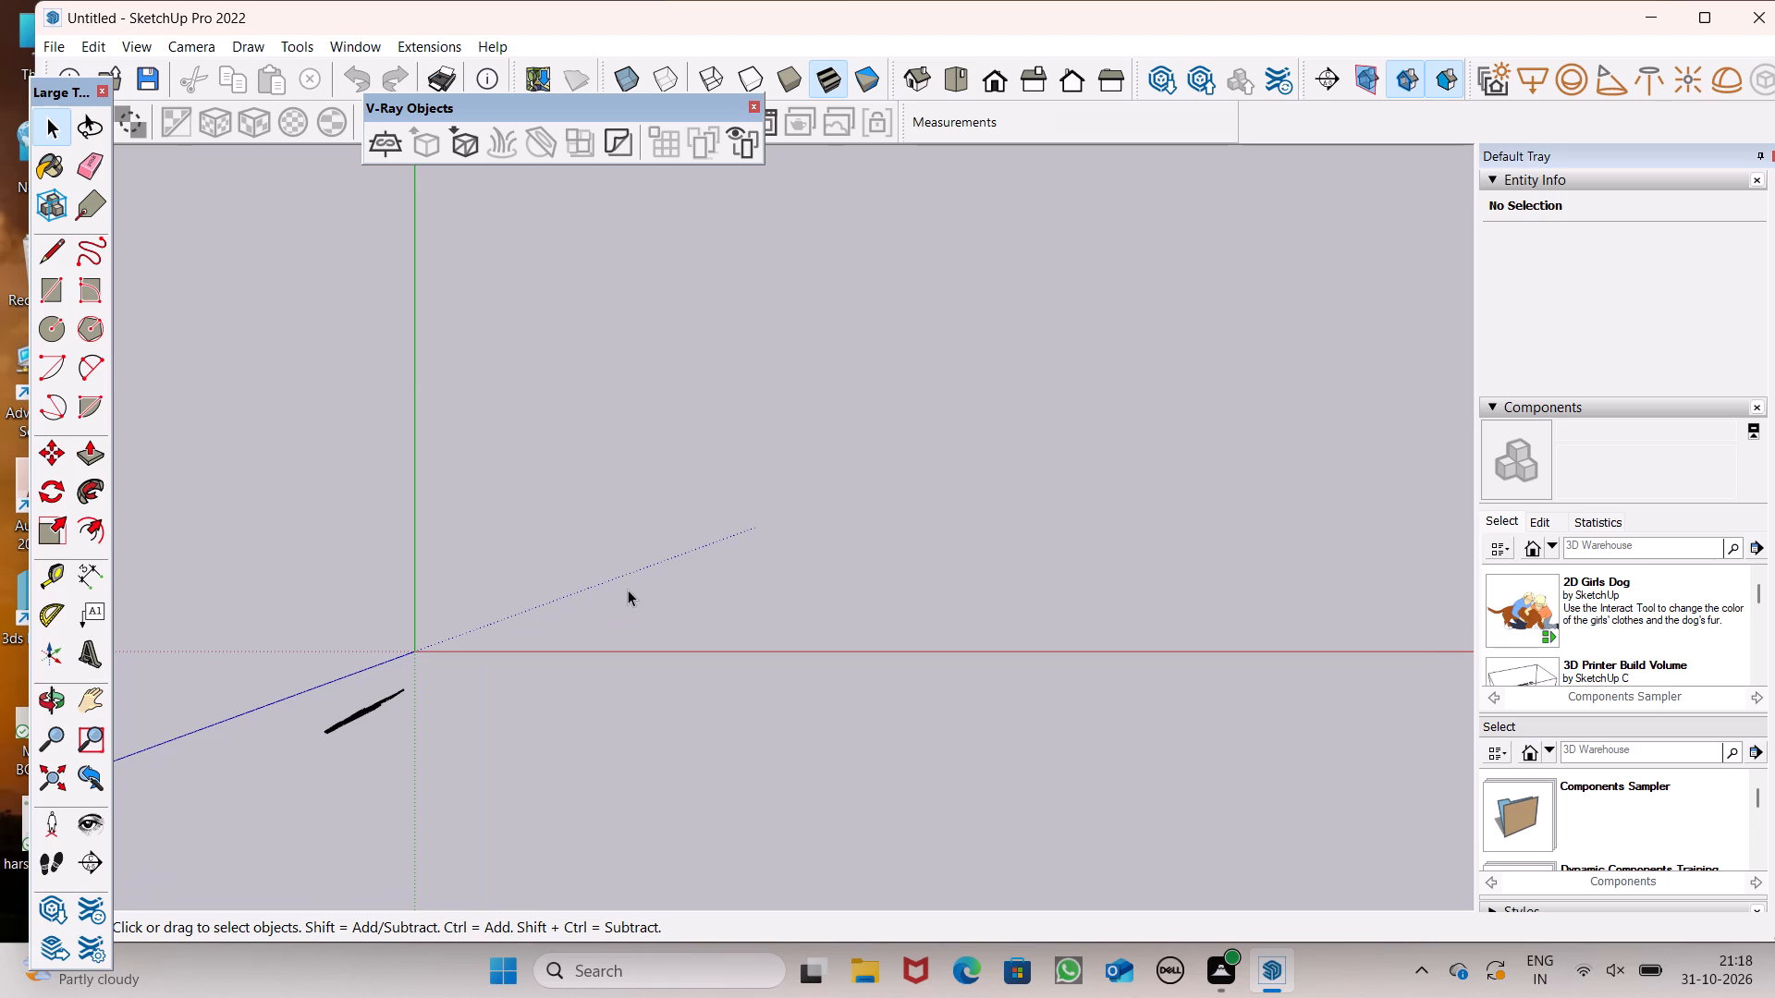
pyautogui.scroll(-1, 638, 594)
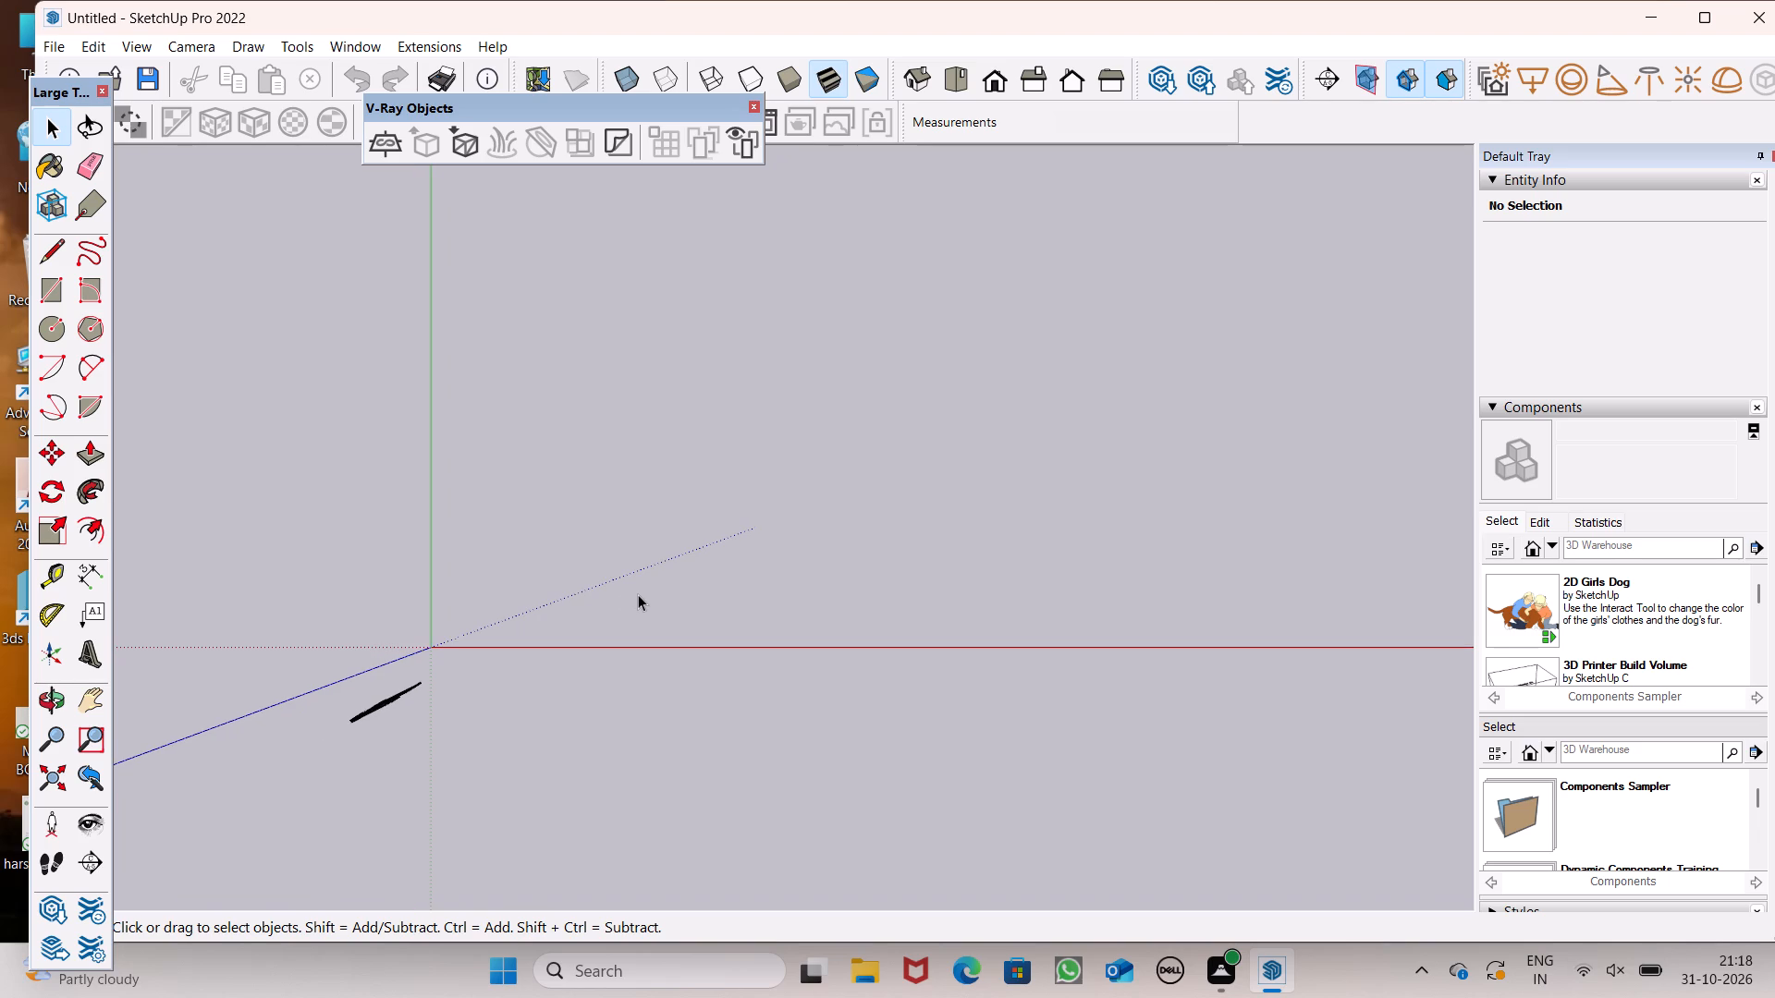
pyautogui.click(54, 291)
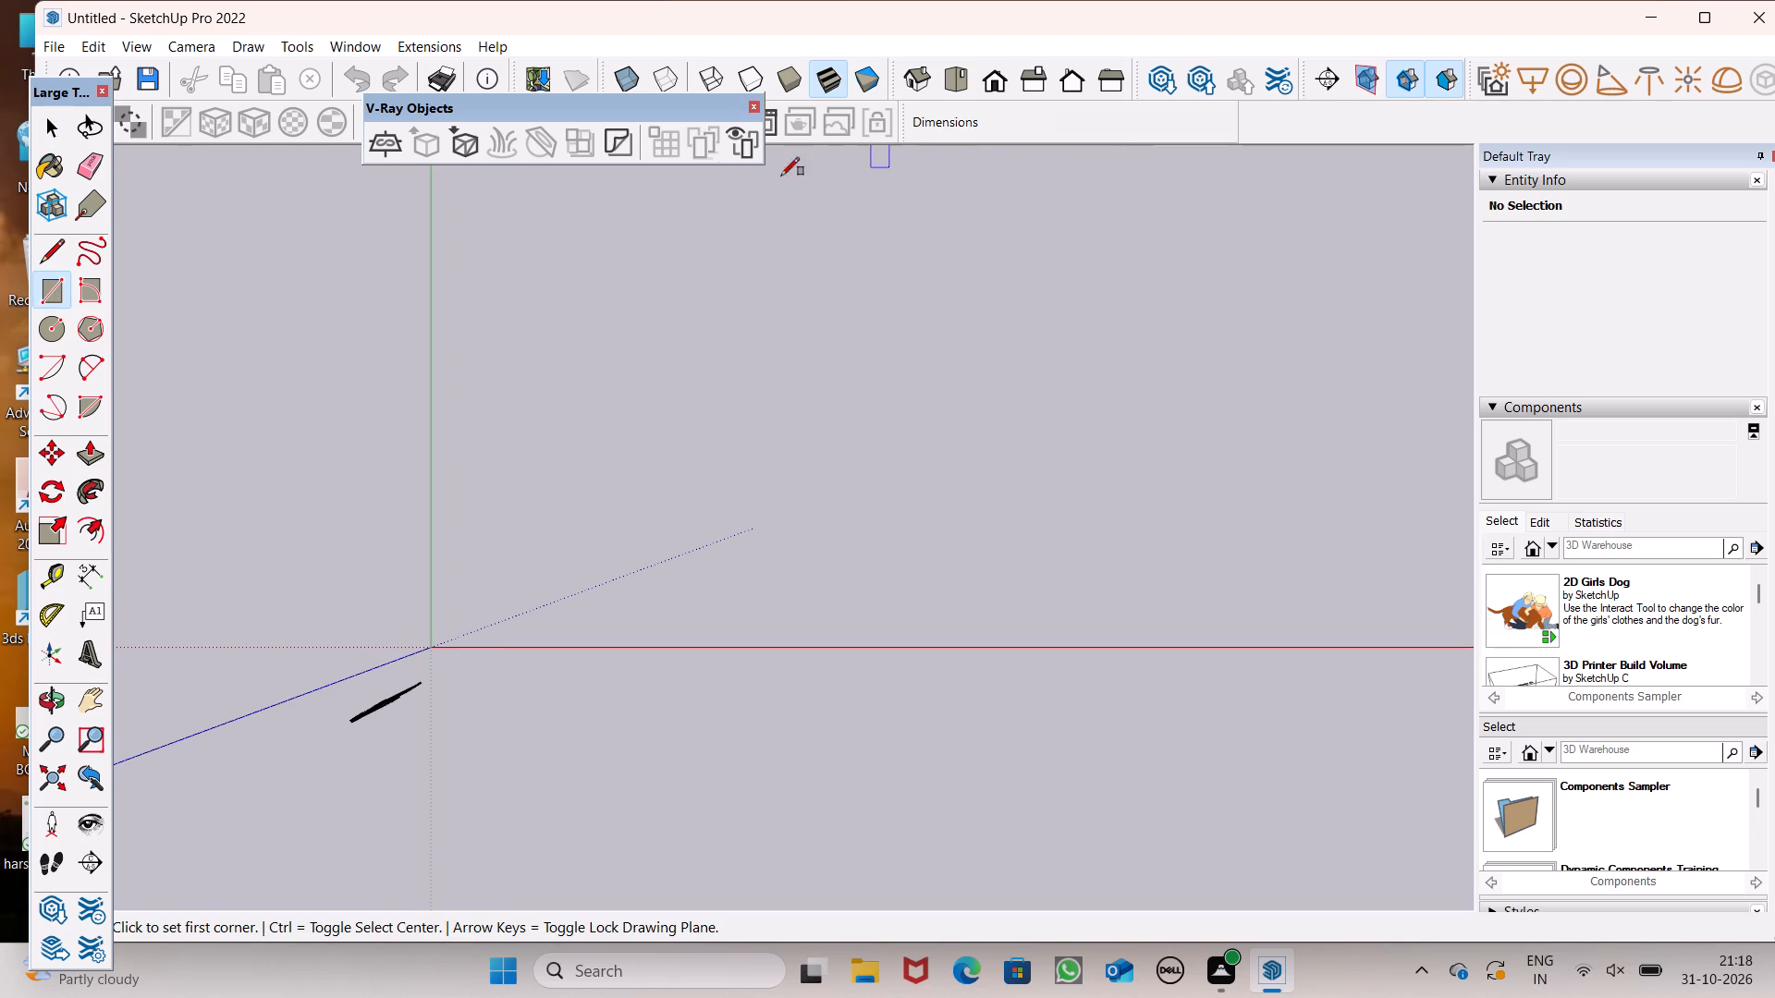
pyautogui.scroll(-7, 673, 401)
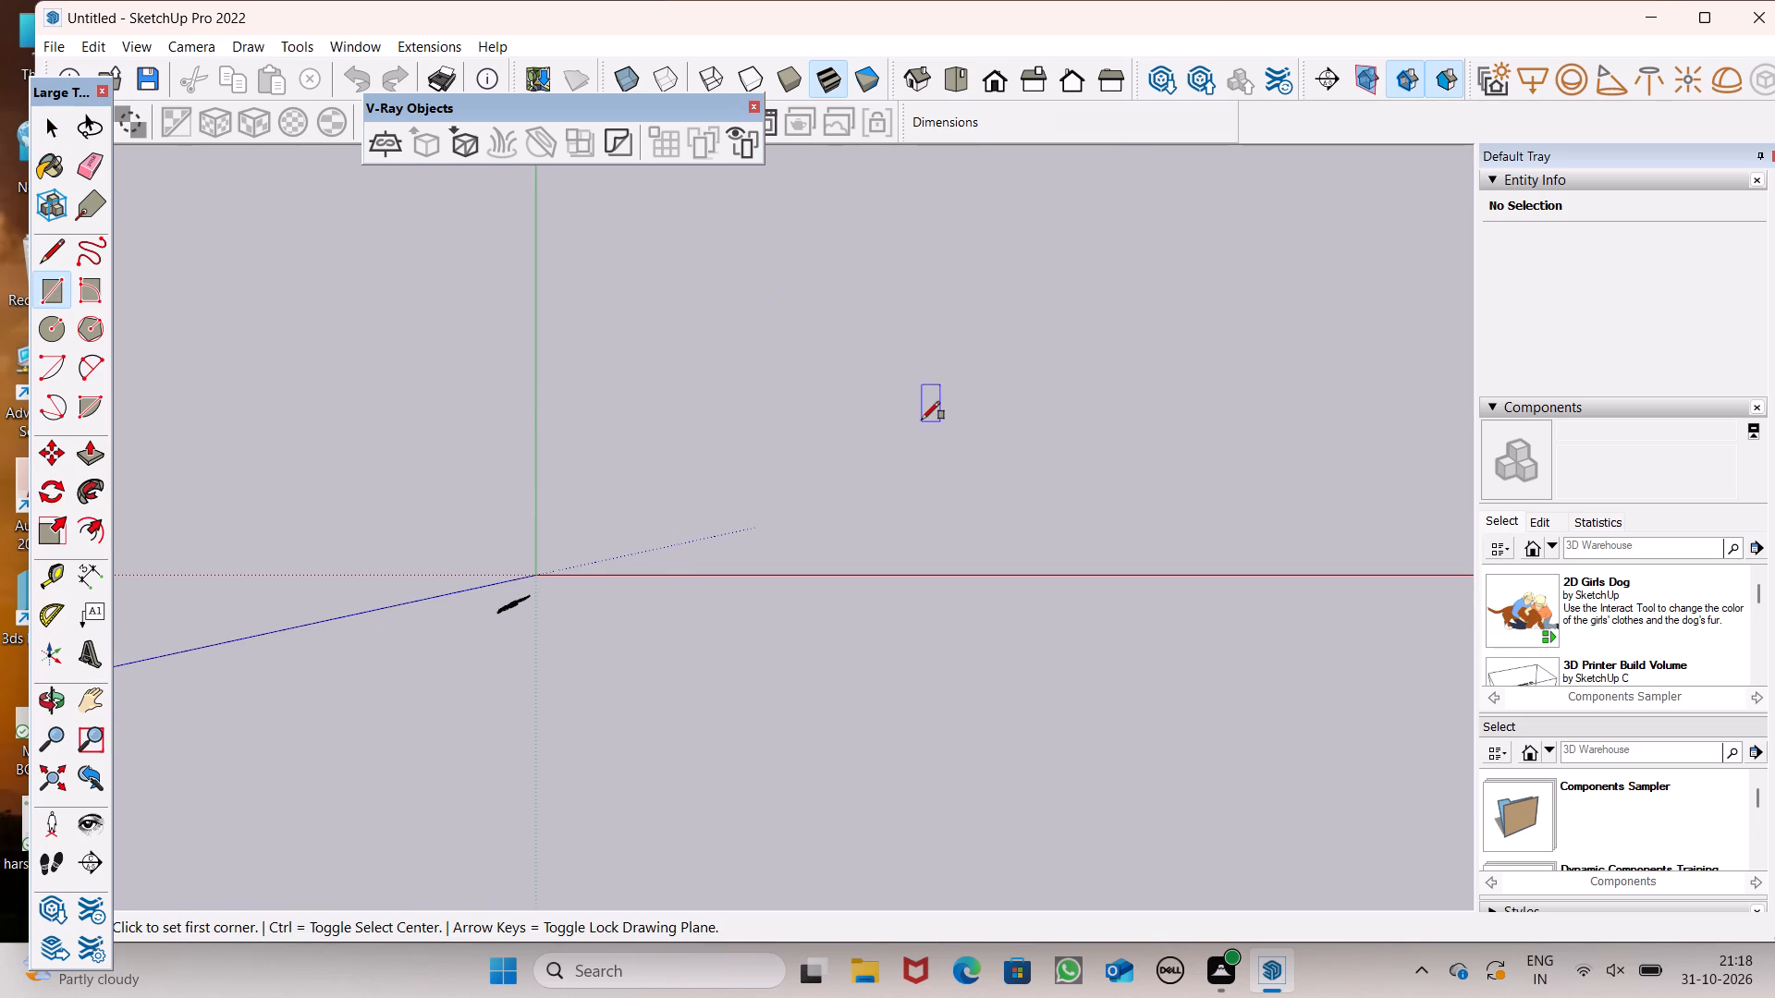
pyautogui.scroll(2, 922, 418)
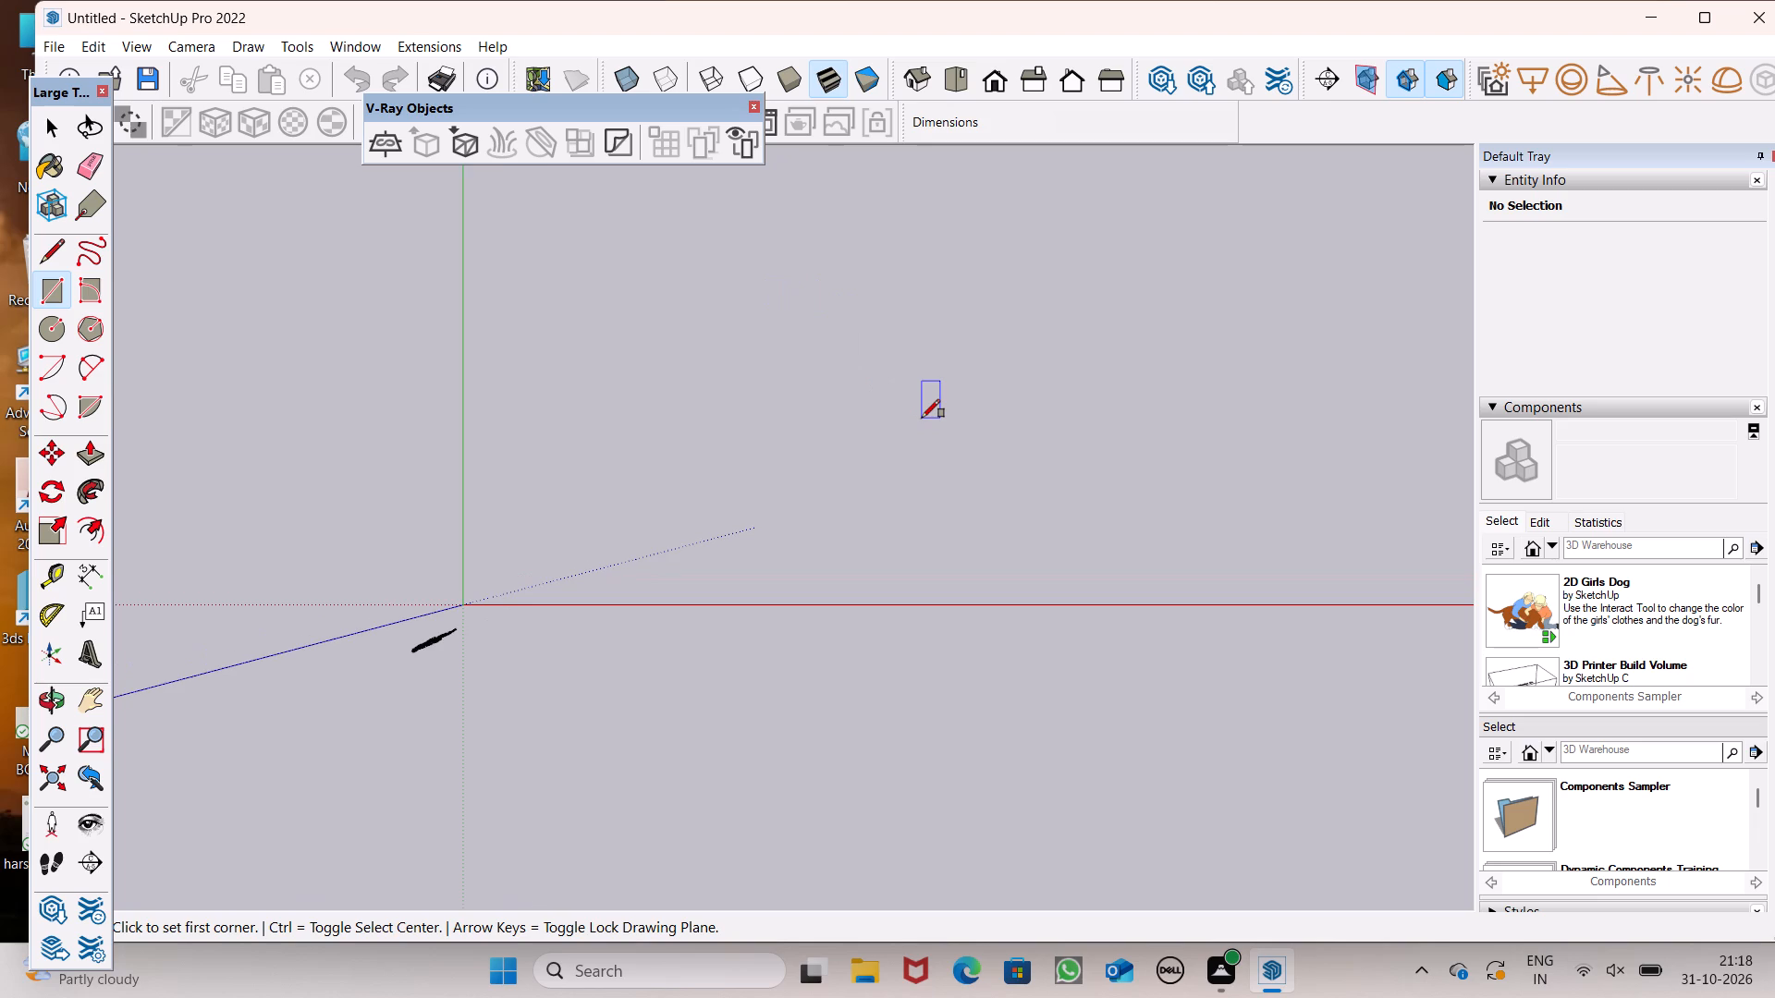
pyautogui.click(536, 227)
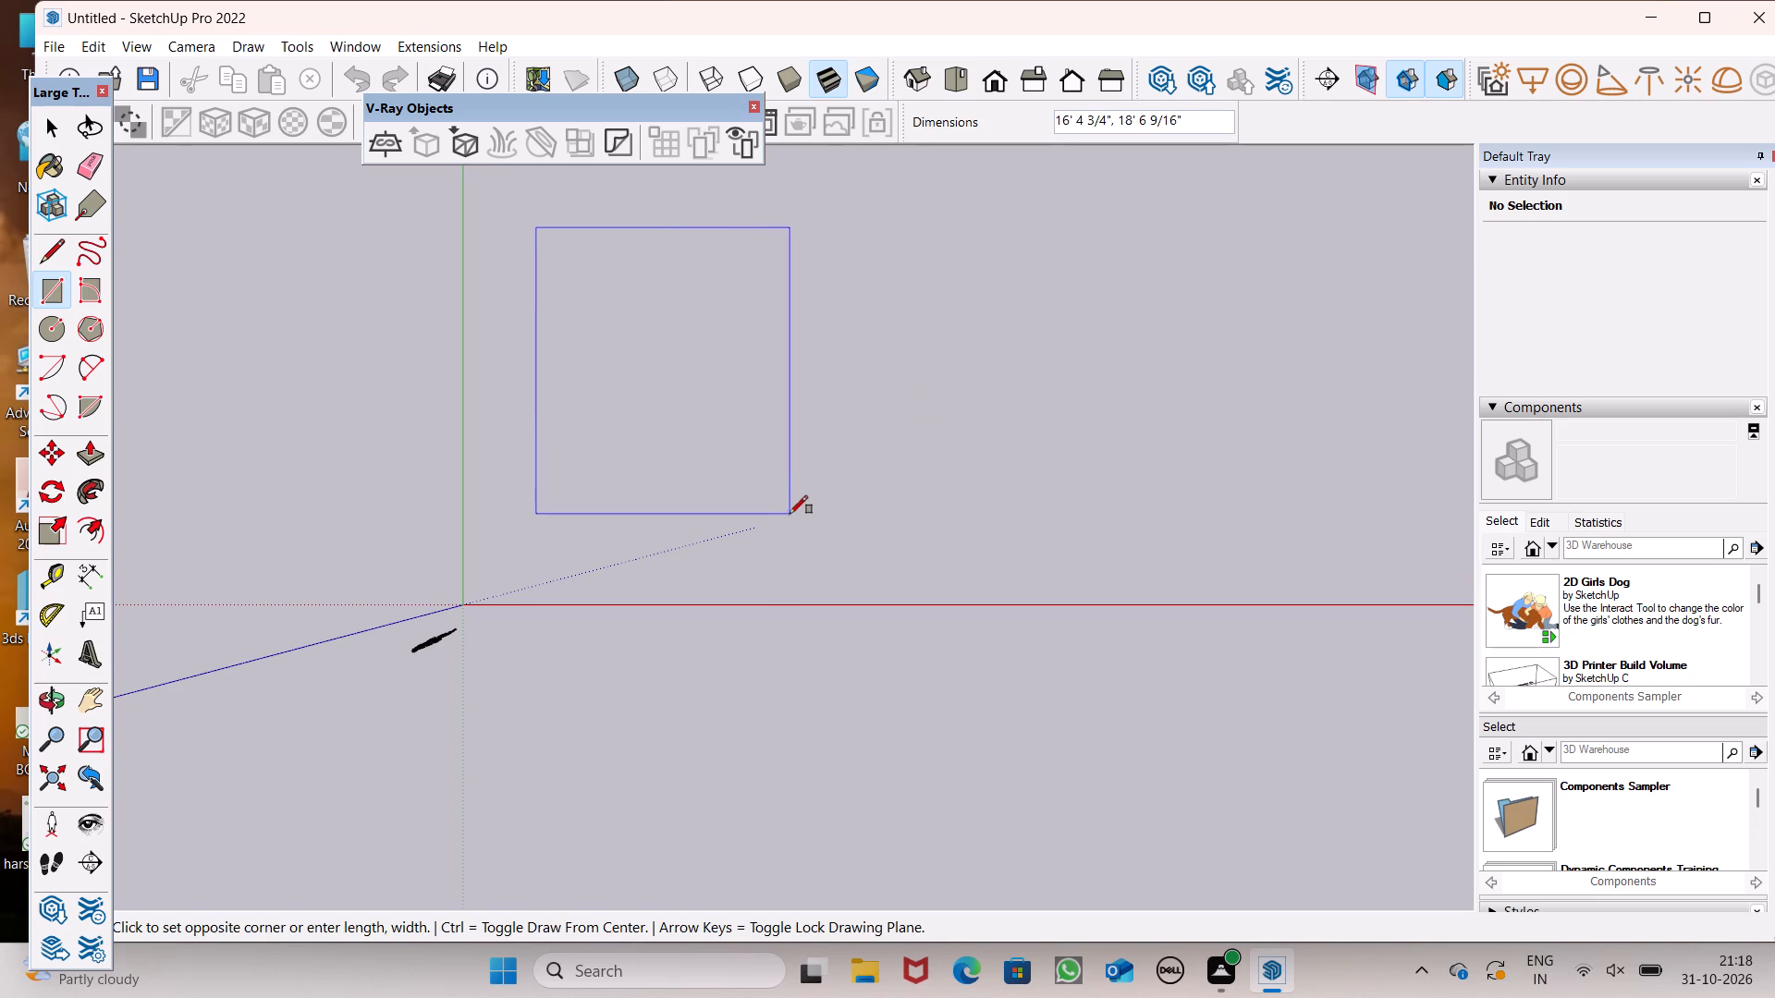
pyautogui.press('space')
# Draw a 50' by 45' rectangle on the ground plane, in the quadrant between the red and green axes.
pyautogui.scroll(-7, 777, 571)
pyautogui.scroll(-9, 522, 615)
pyautogui.scroll(-9, 416, 520)
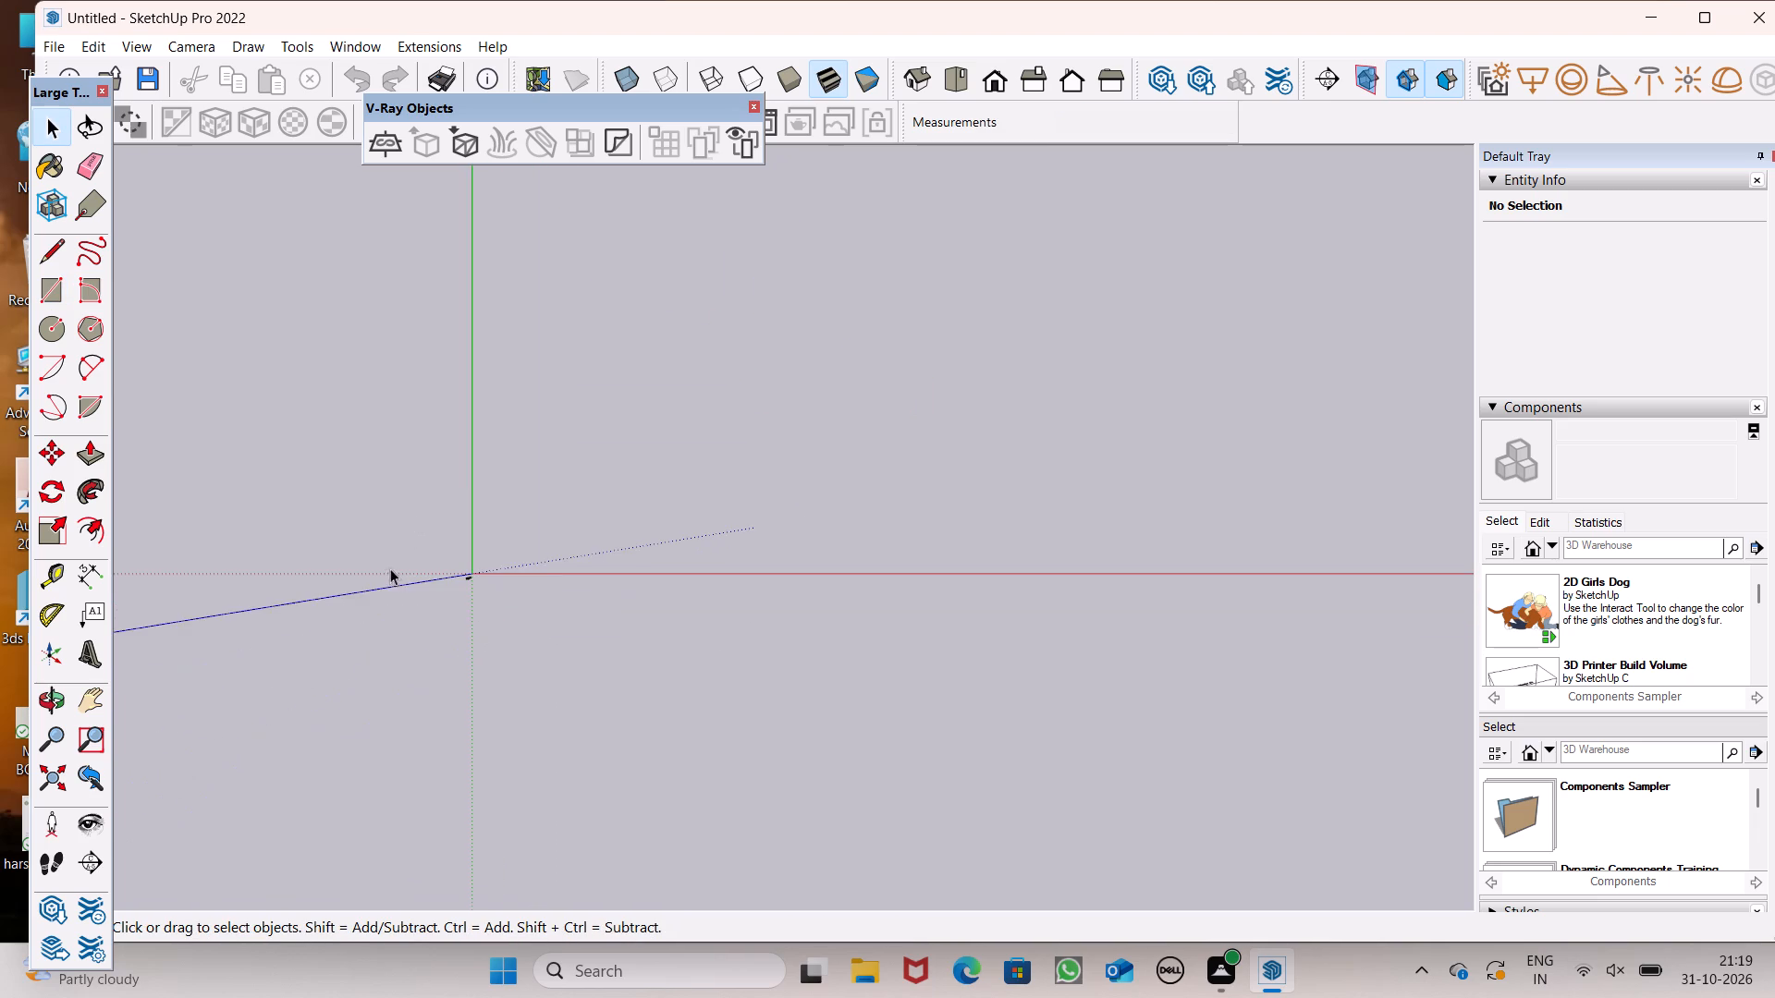
pyautogui.scroll(8, 500, 389)
pyautogui.scroll(-3, 458, 415)
pyautogui.scroll(4, 1053, 492)
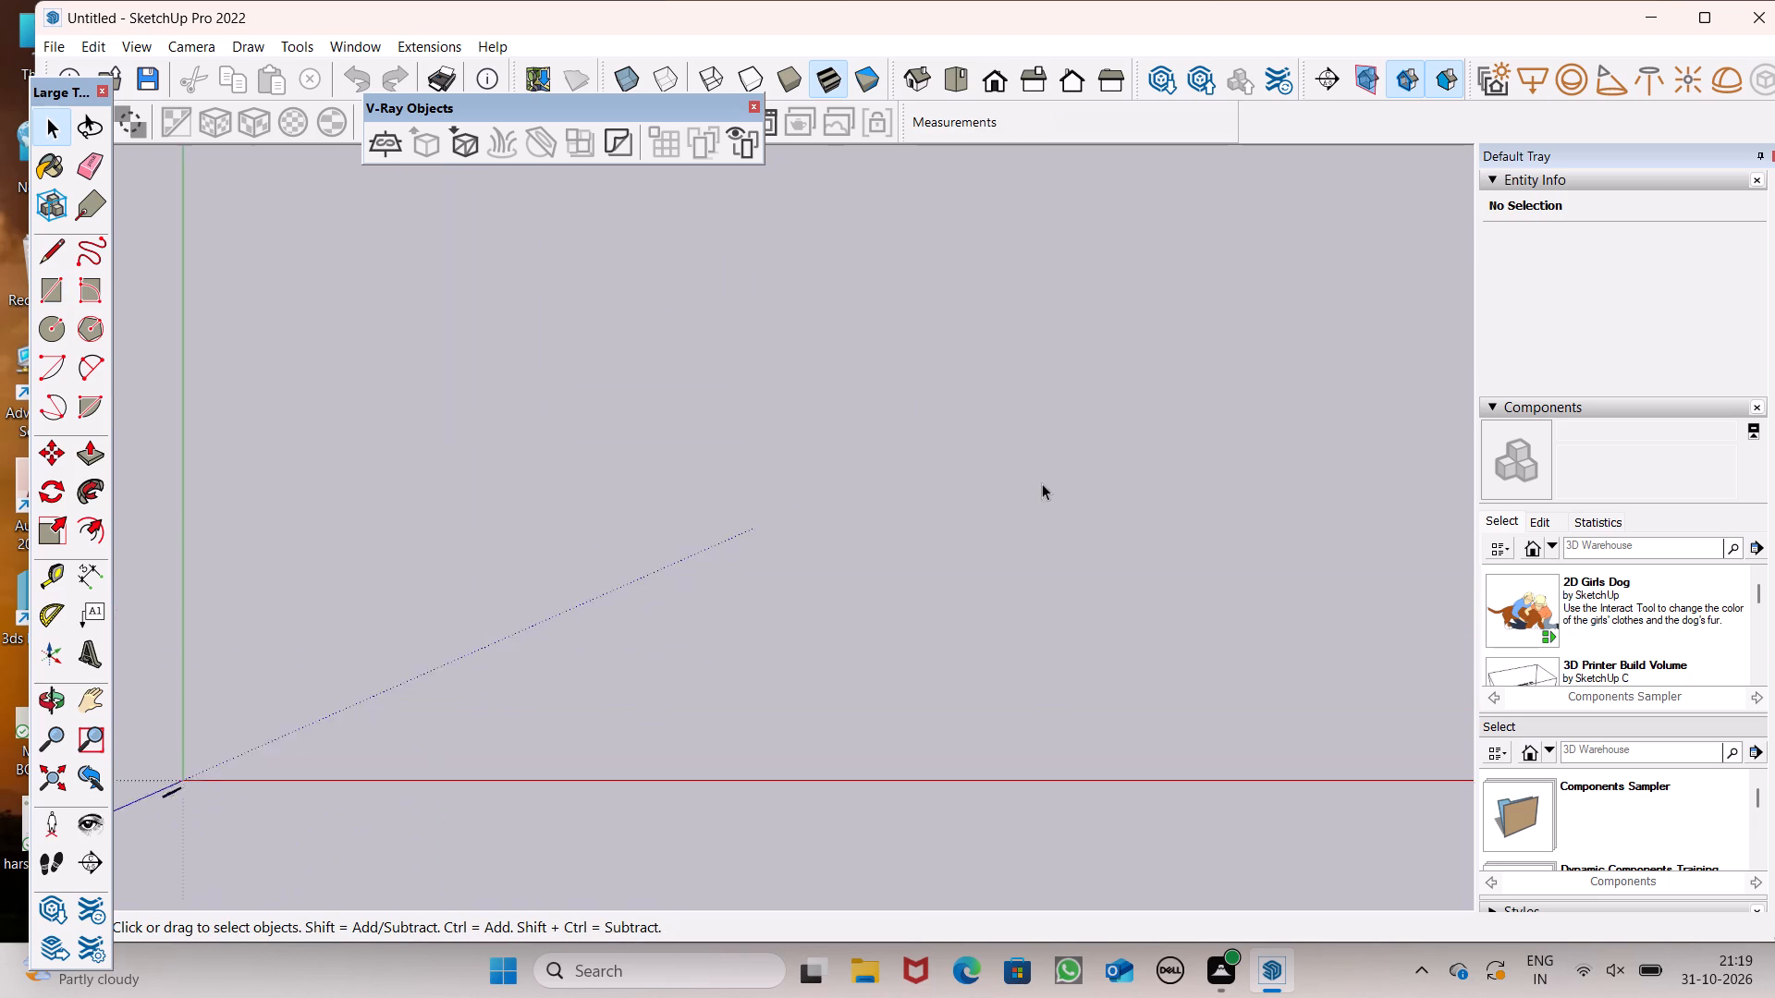
pyautogui.scroll(1, 1042, 483)
pyautogui.scroll(-4, 765, 431)
pyautogui.scroll(-5, 732, 606)
pyautogui.scroll(6, 564, 469)
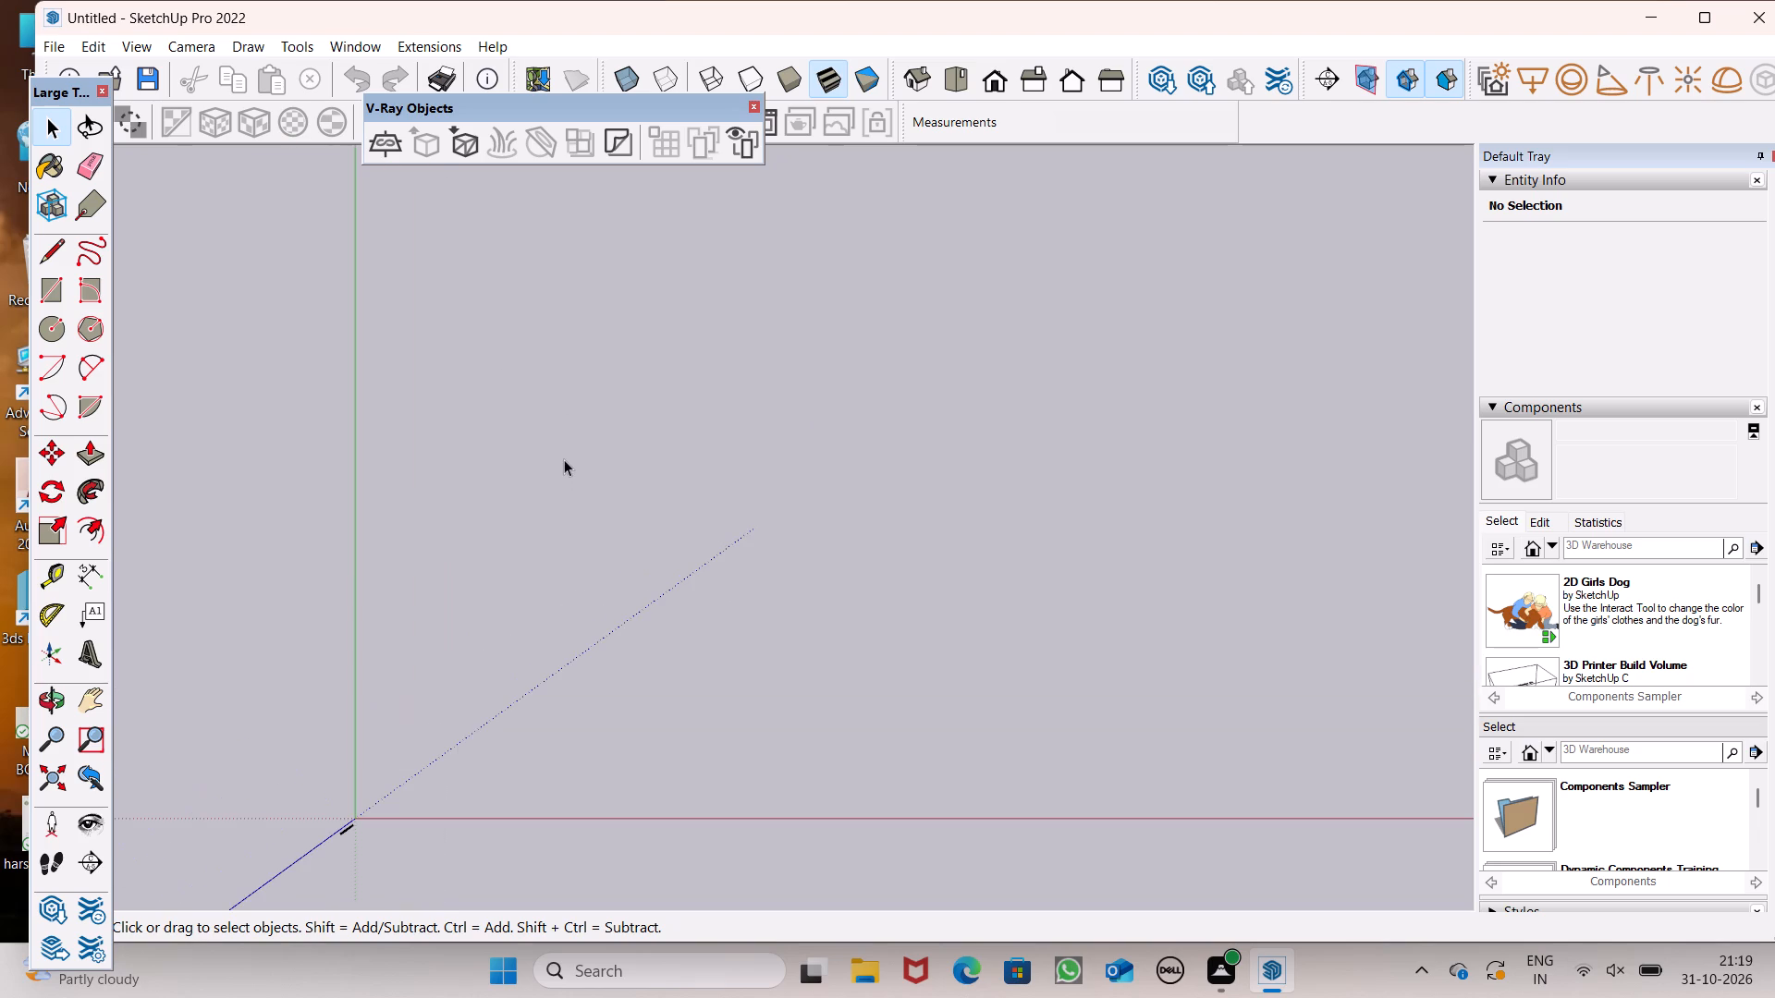
pyautogui.scroll(-3, 448, 405)
pyautogui.scroll(4, 860, 688)
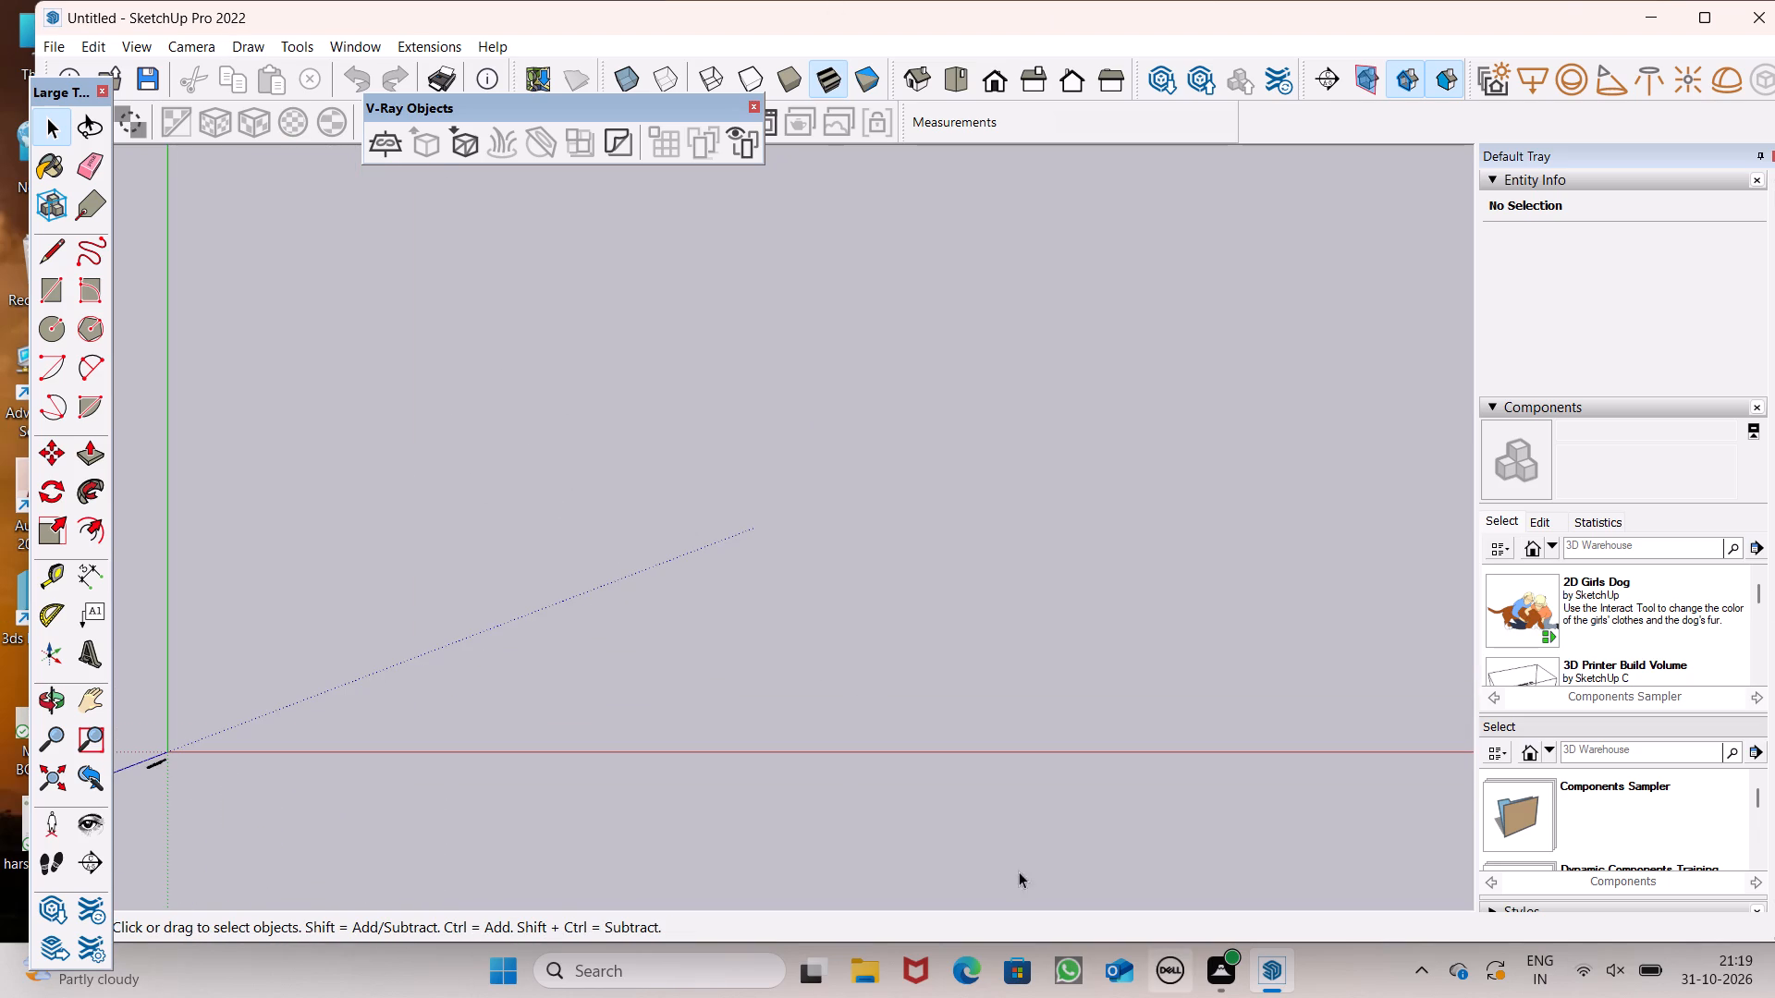
pyautogui.click(38, 277)
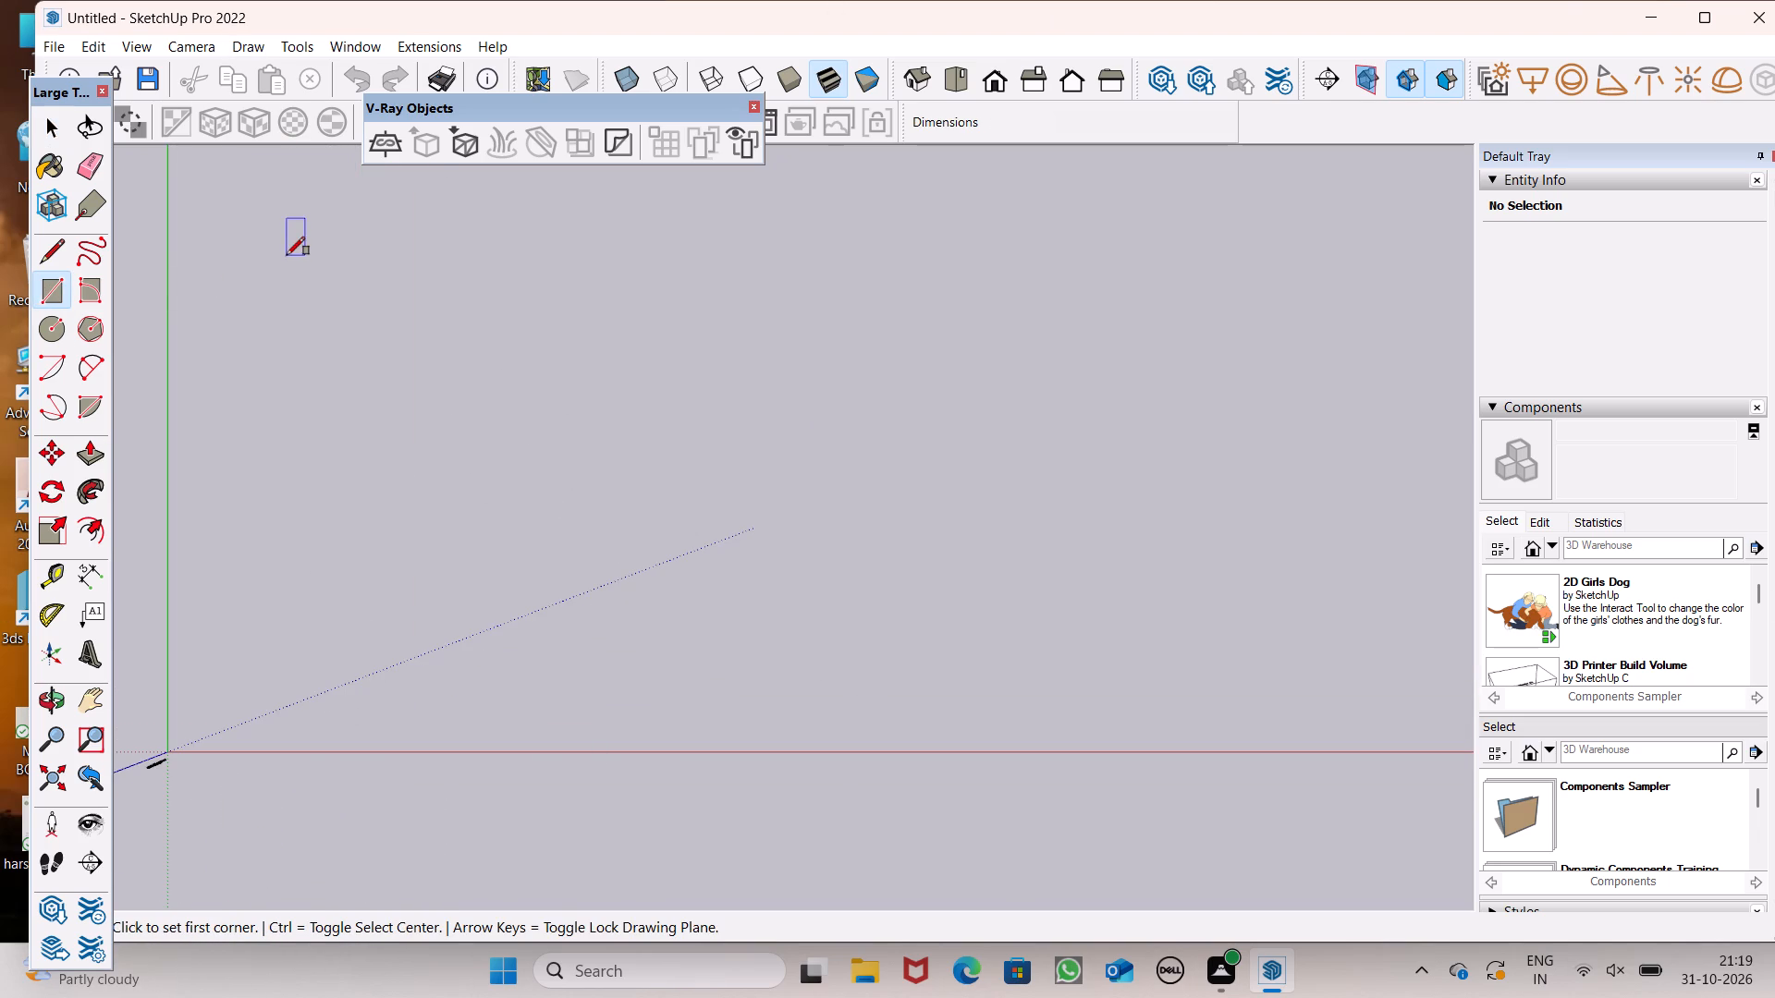
pyautogui.click(289, 239)
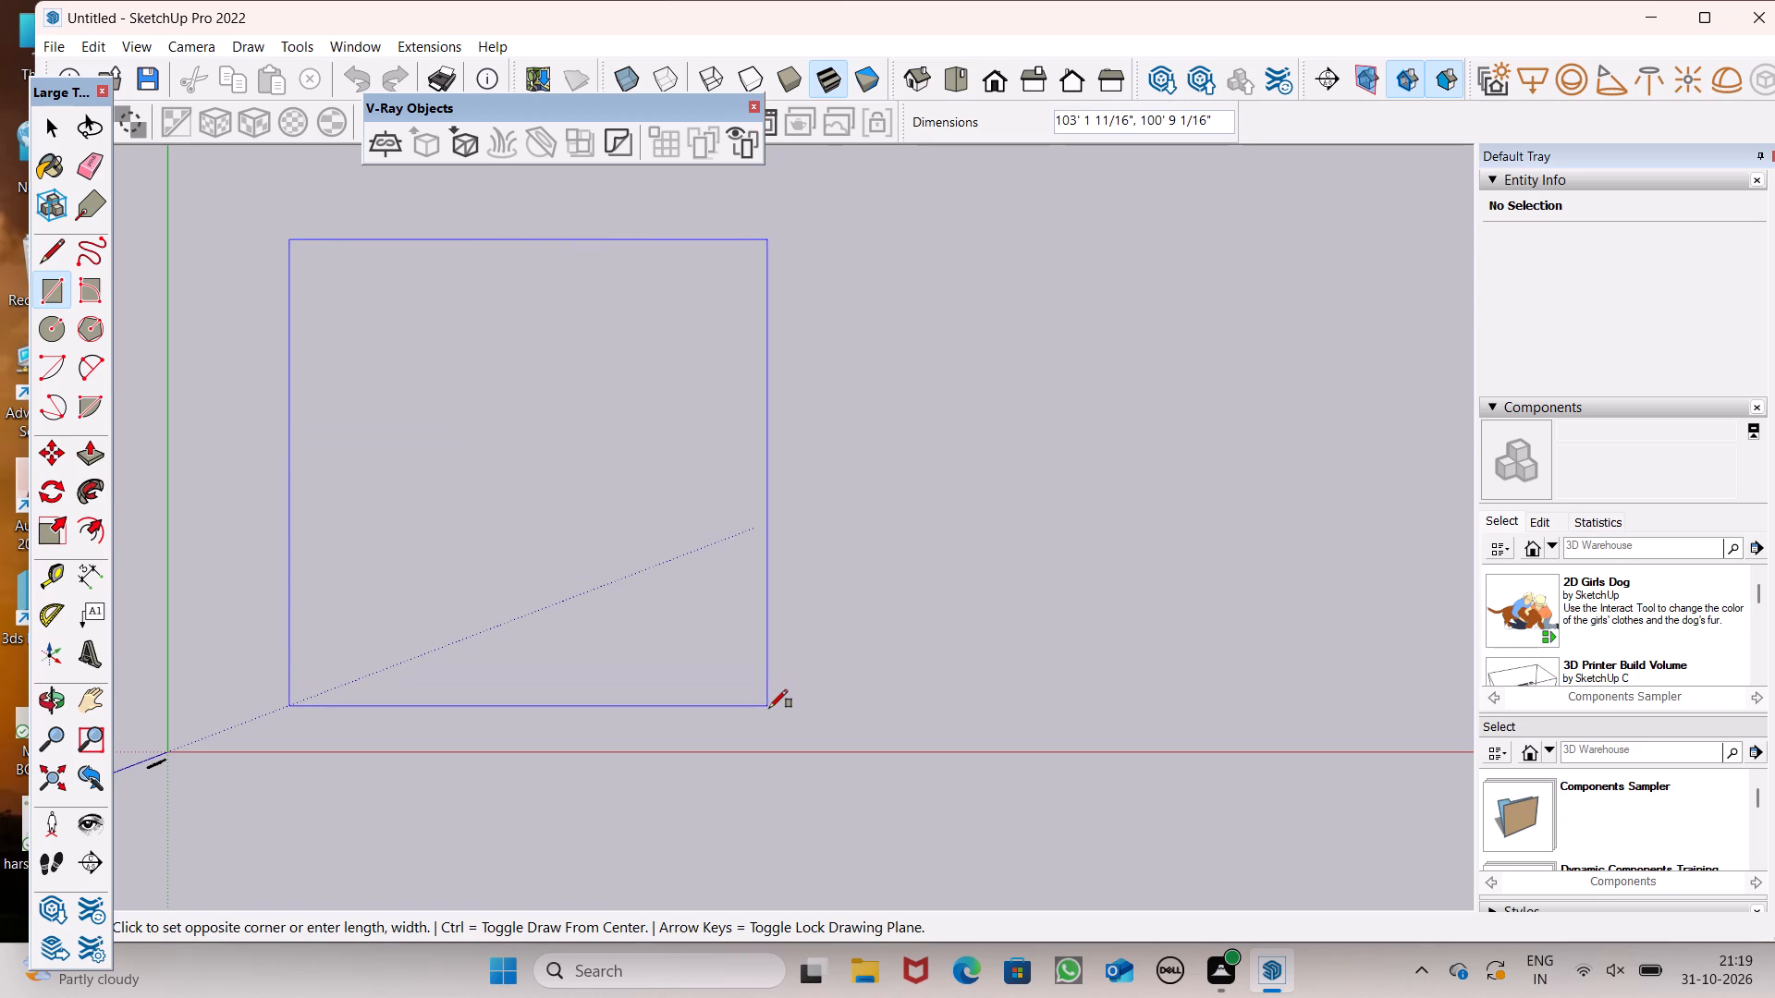
pyautogui.write("50',45'")
pyautogui.press('Return')
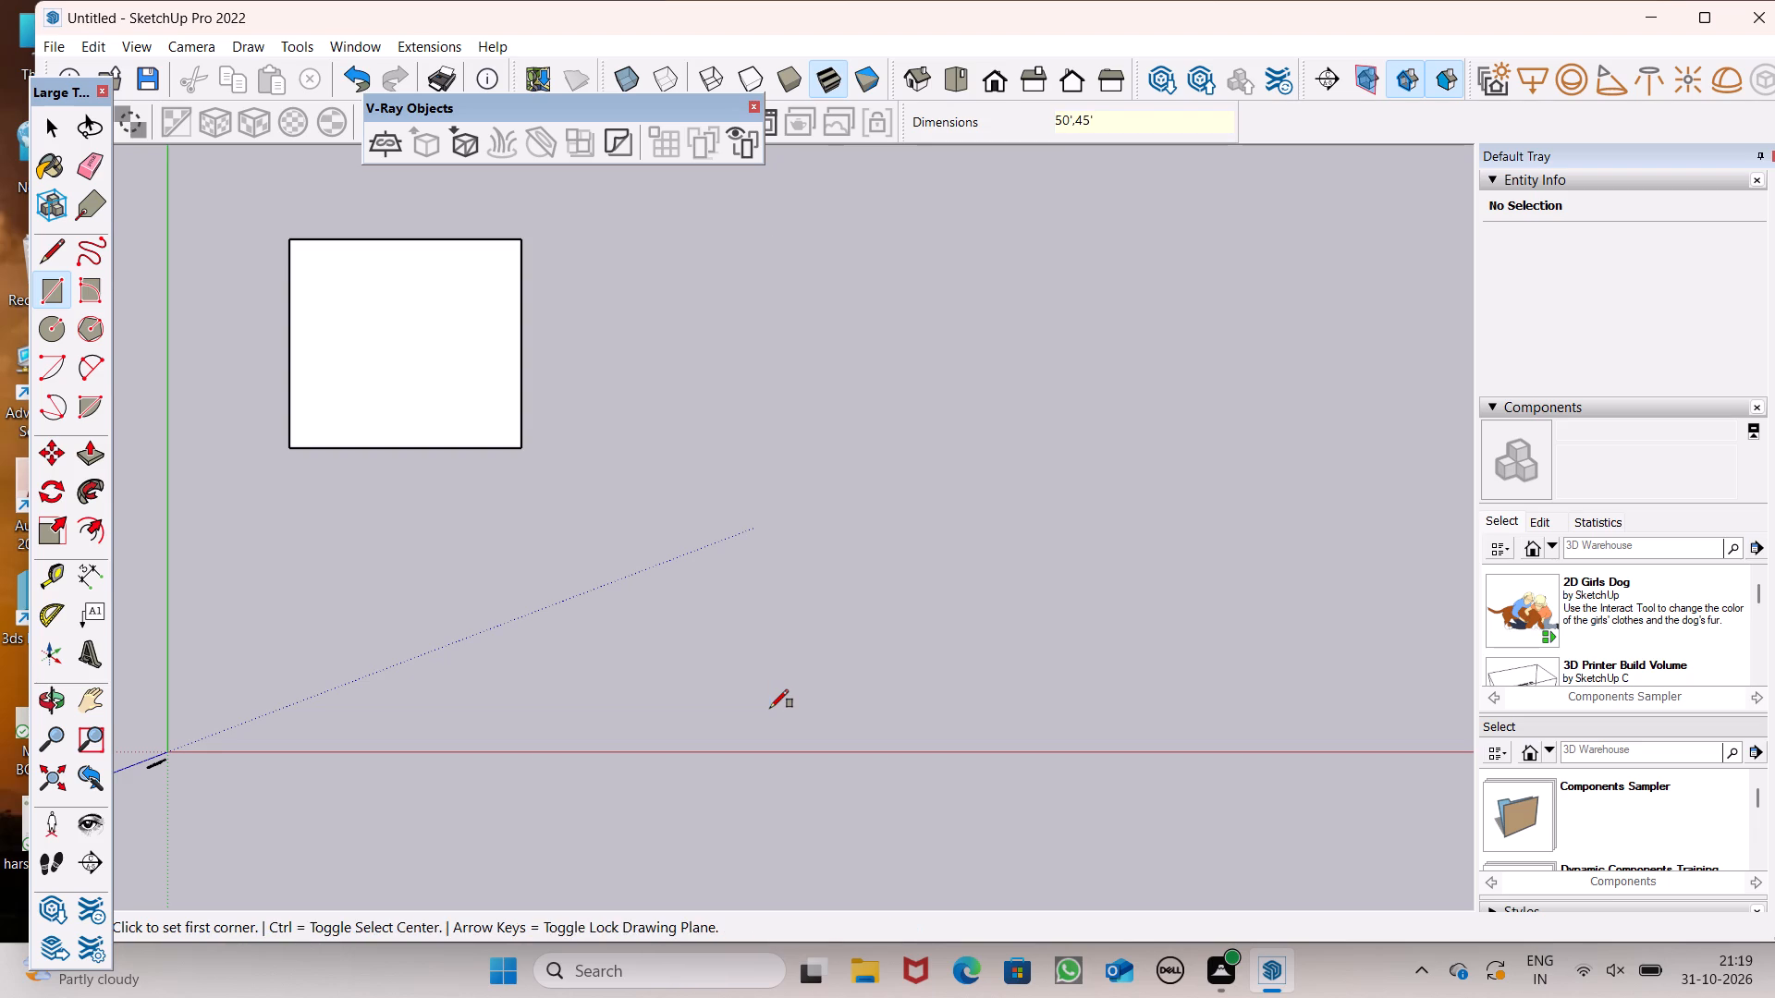
pyautogui.press('space')
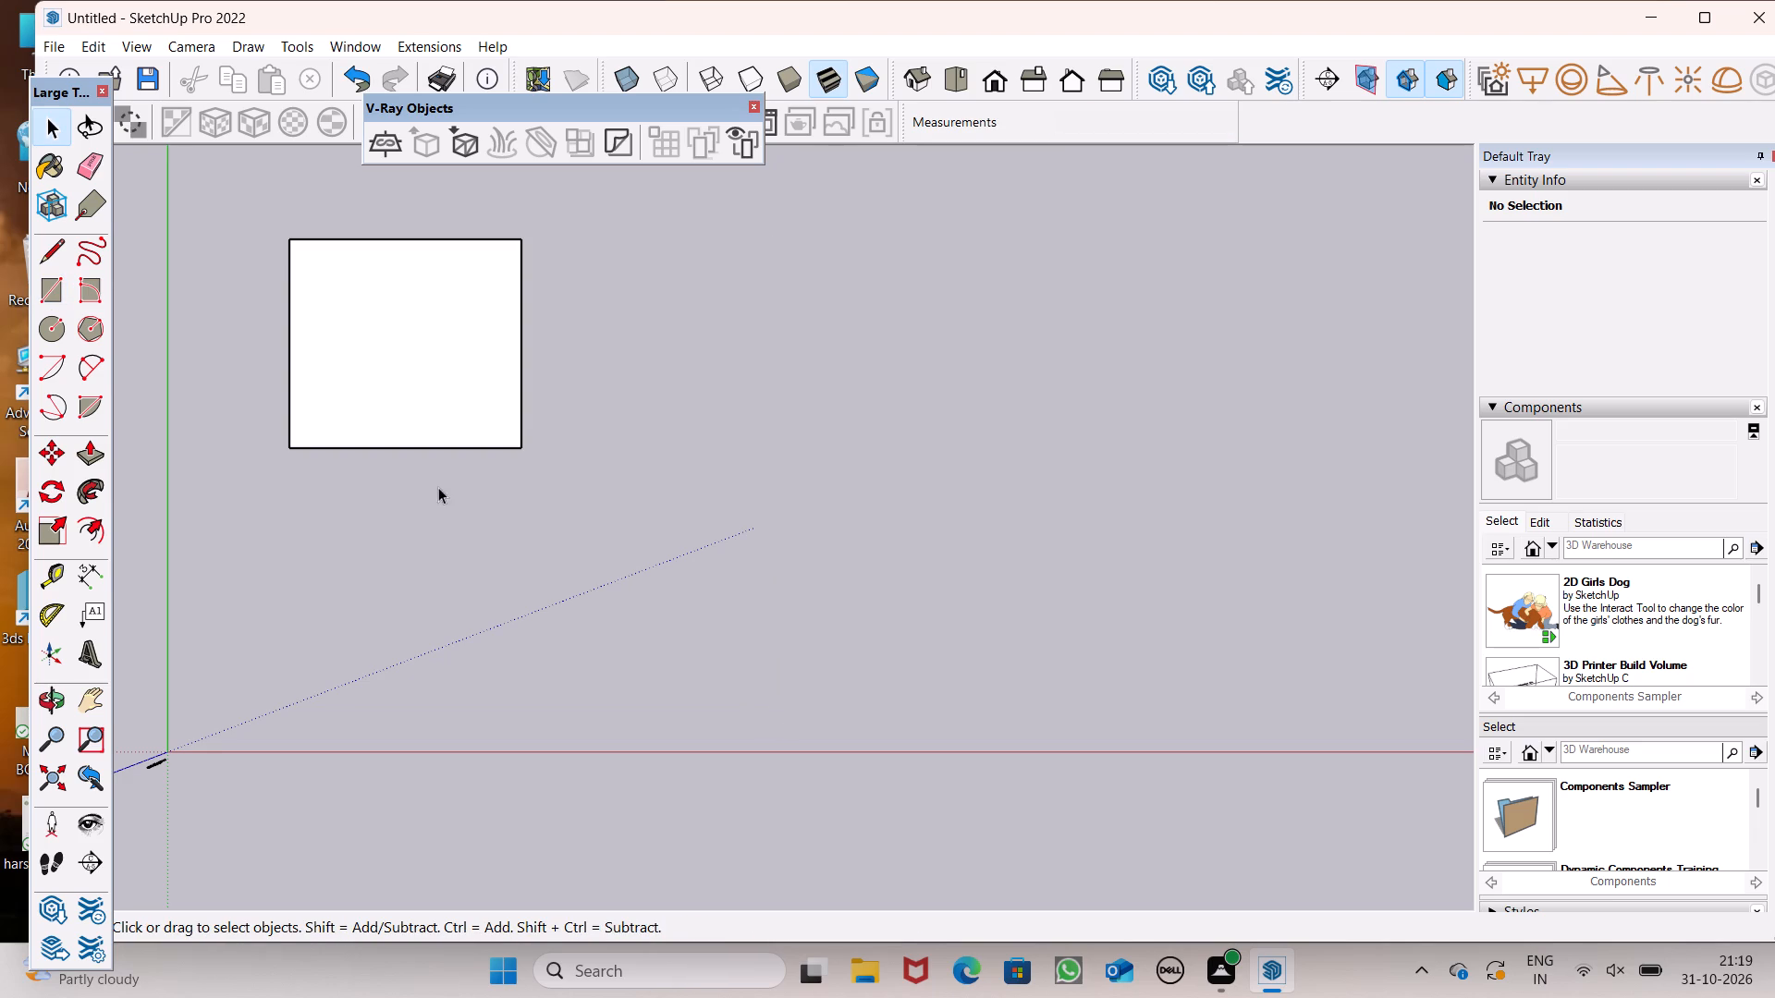
# Move the whole rectangle, face and edges, closer to the red axis.
pyautogui.scroll(-1, 705, 494)
pyautogui.doubleClick(422, 394)
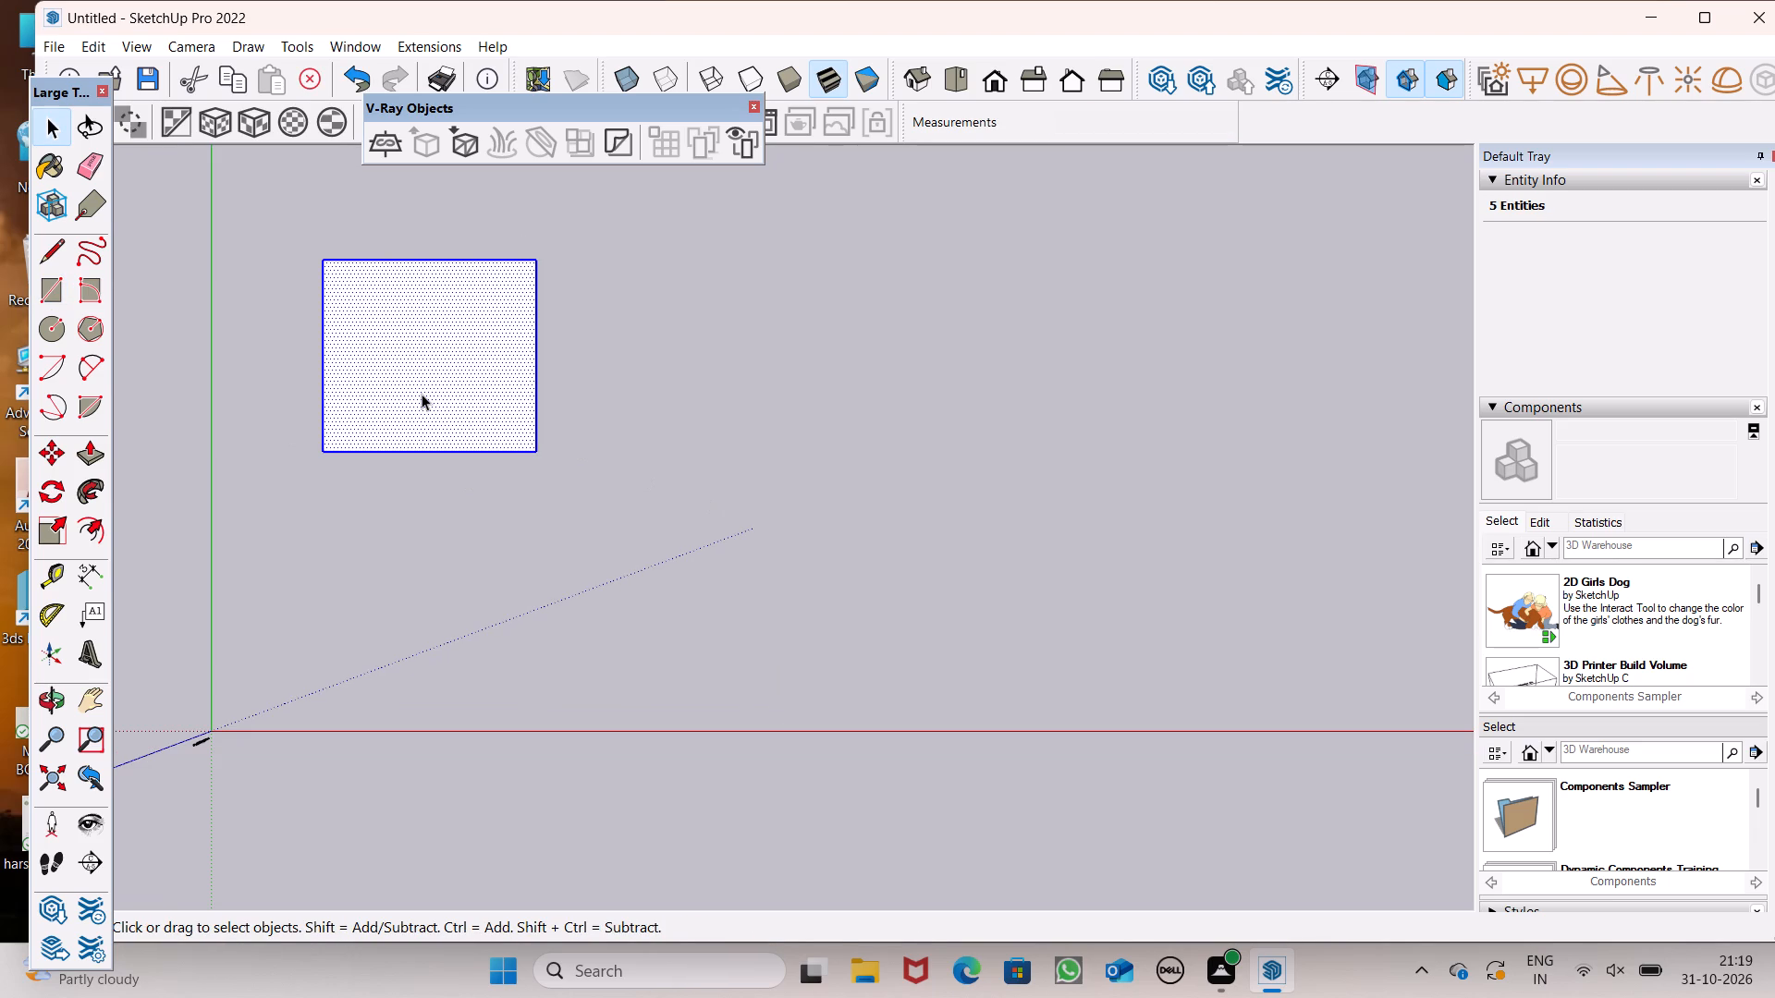
pyautogui.press('m')
pyautogui.press('Return')
pyautogui.moveTo(422, 394); pyautogui.dragTo(460, 590)
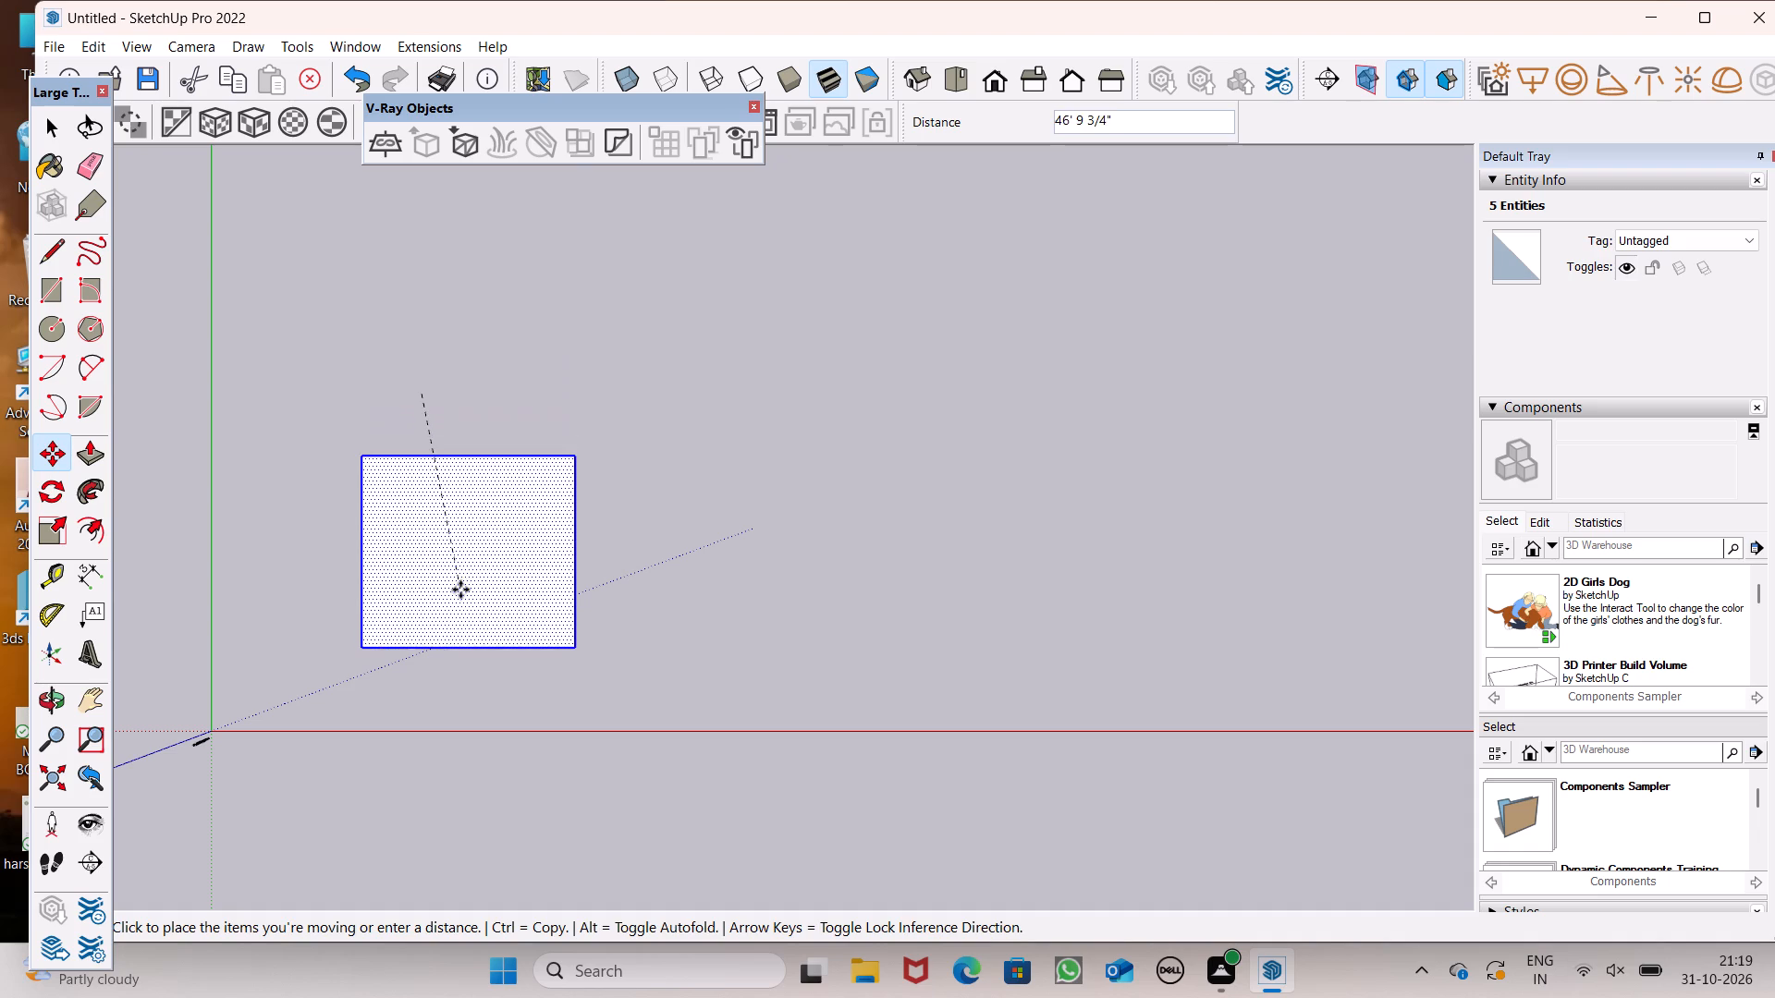
pyautogui.moveTo(460, 590); pyautogui.dragTo(459, 574)
pyautogui.press('space')
pyautogui.click(670, 503)
pyautogui.scroll(4, 361, 600)
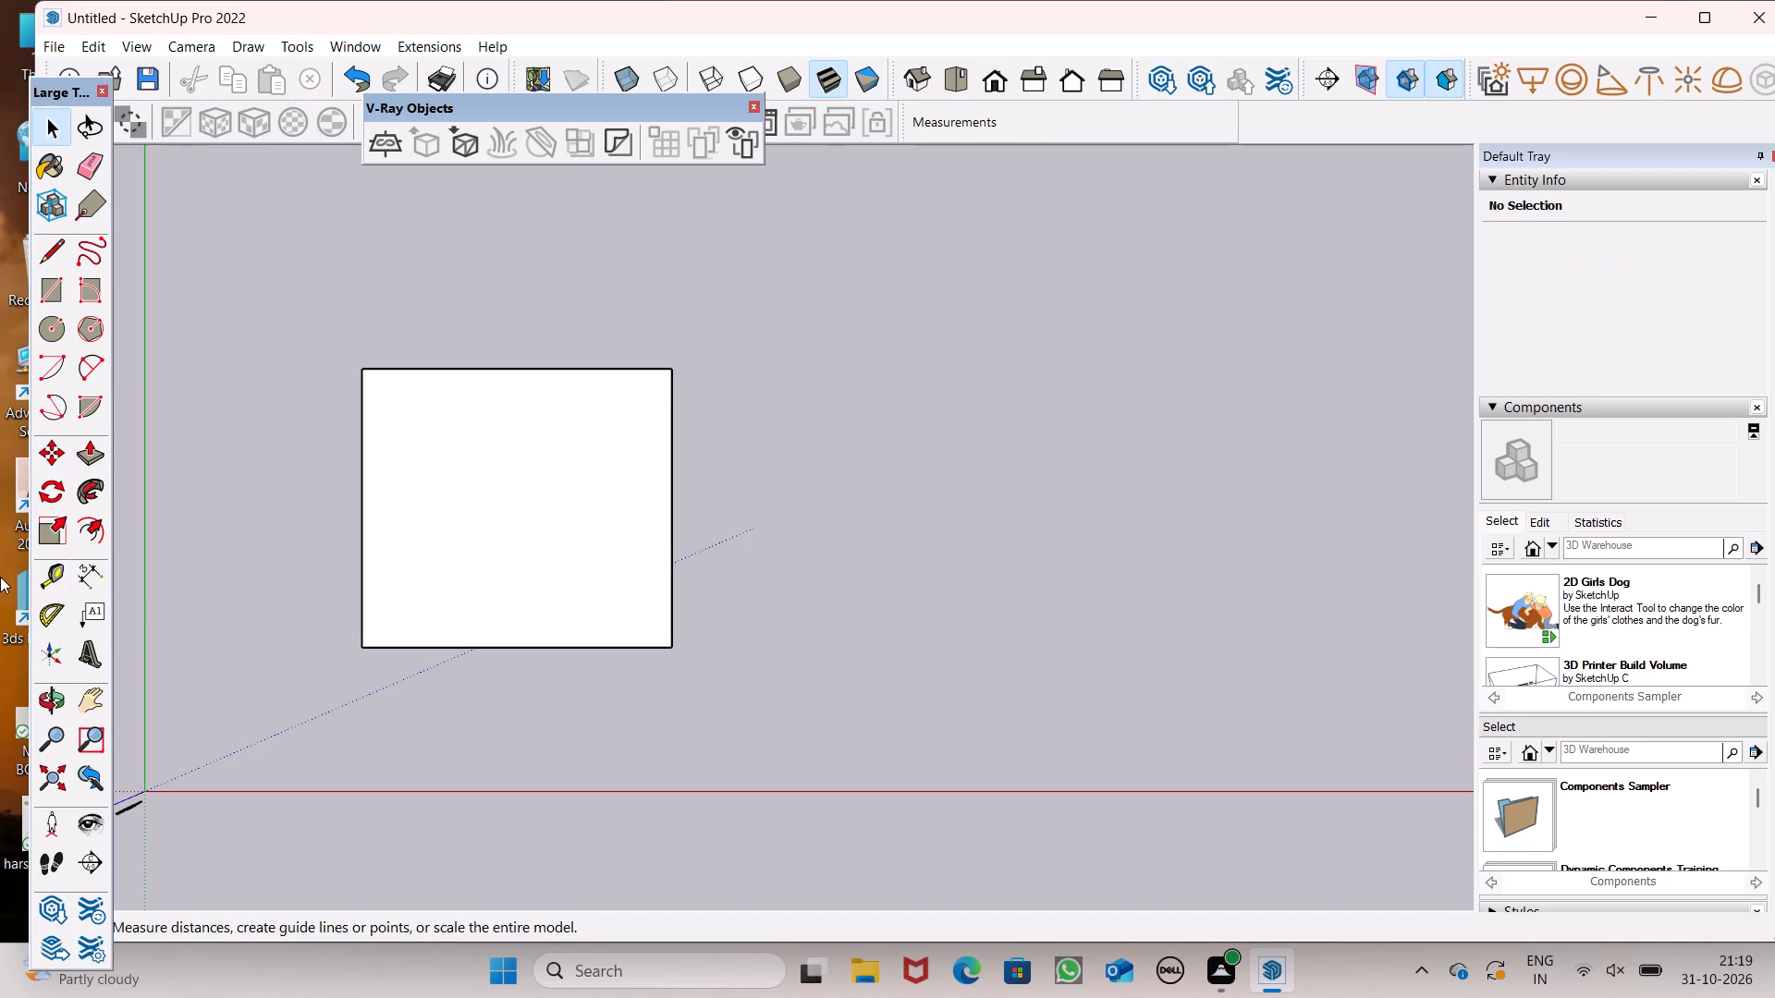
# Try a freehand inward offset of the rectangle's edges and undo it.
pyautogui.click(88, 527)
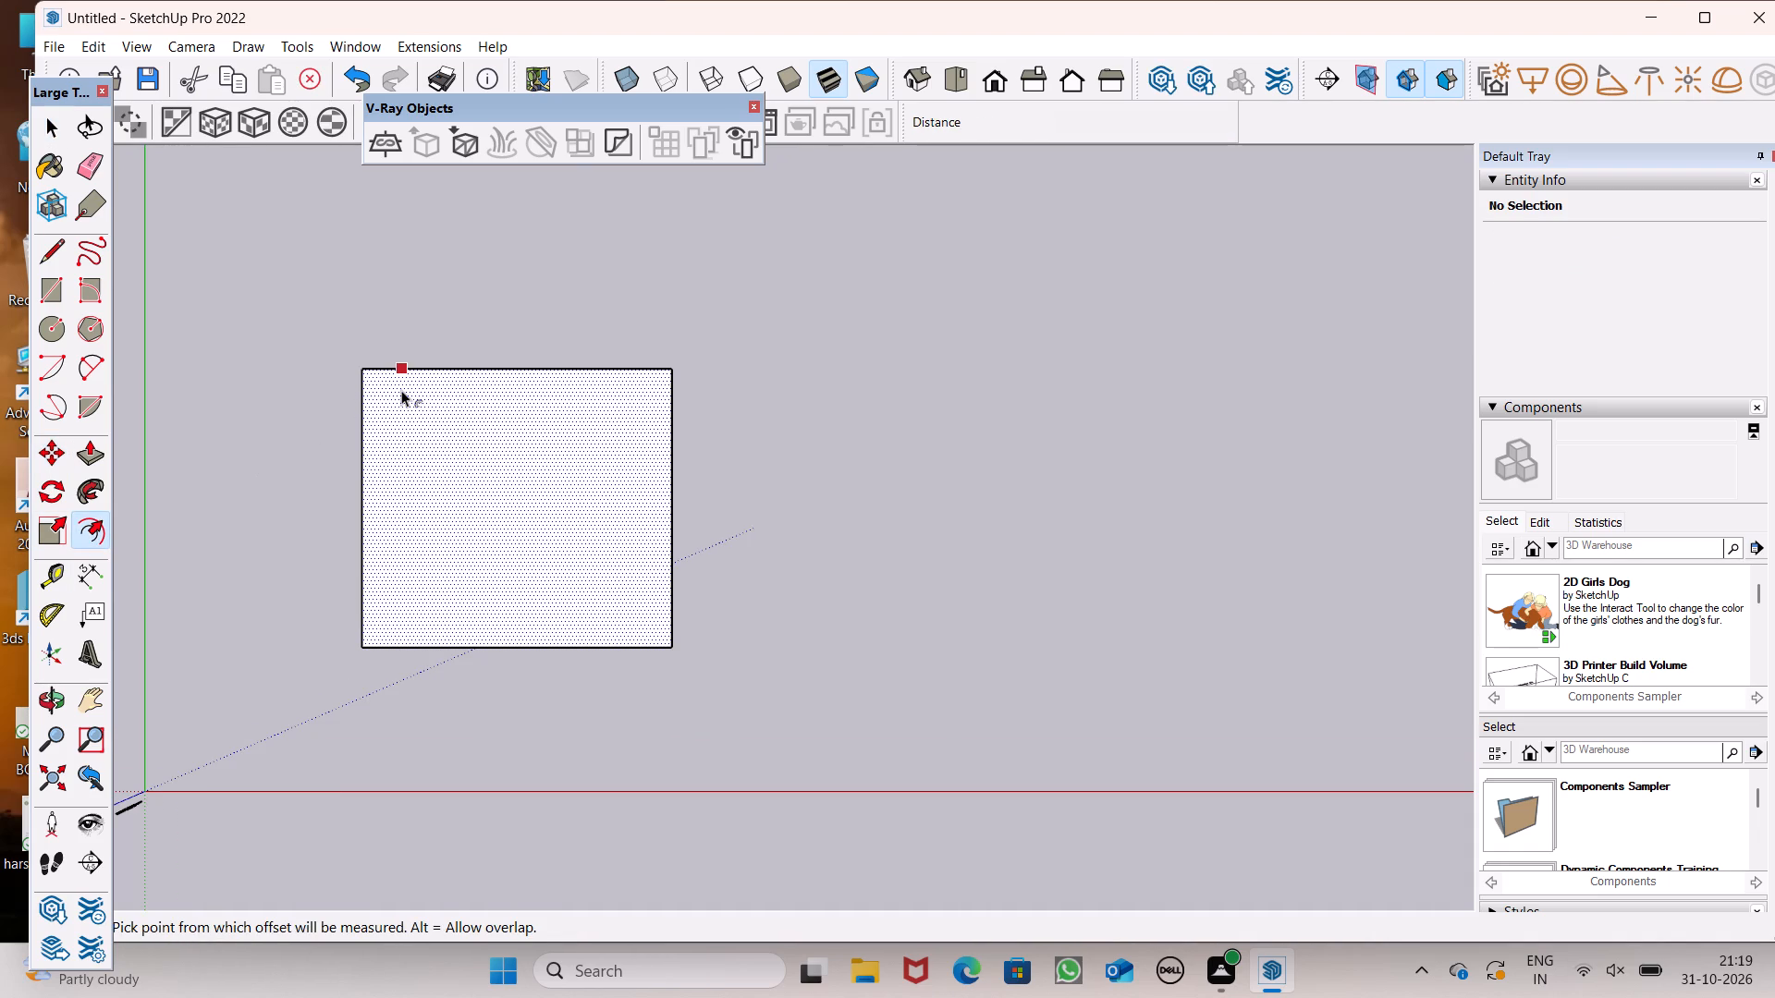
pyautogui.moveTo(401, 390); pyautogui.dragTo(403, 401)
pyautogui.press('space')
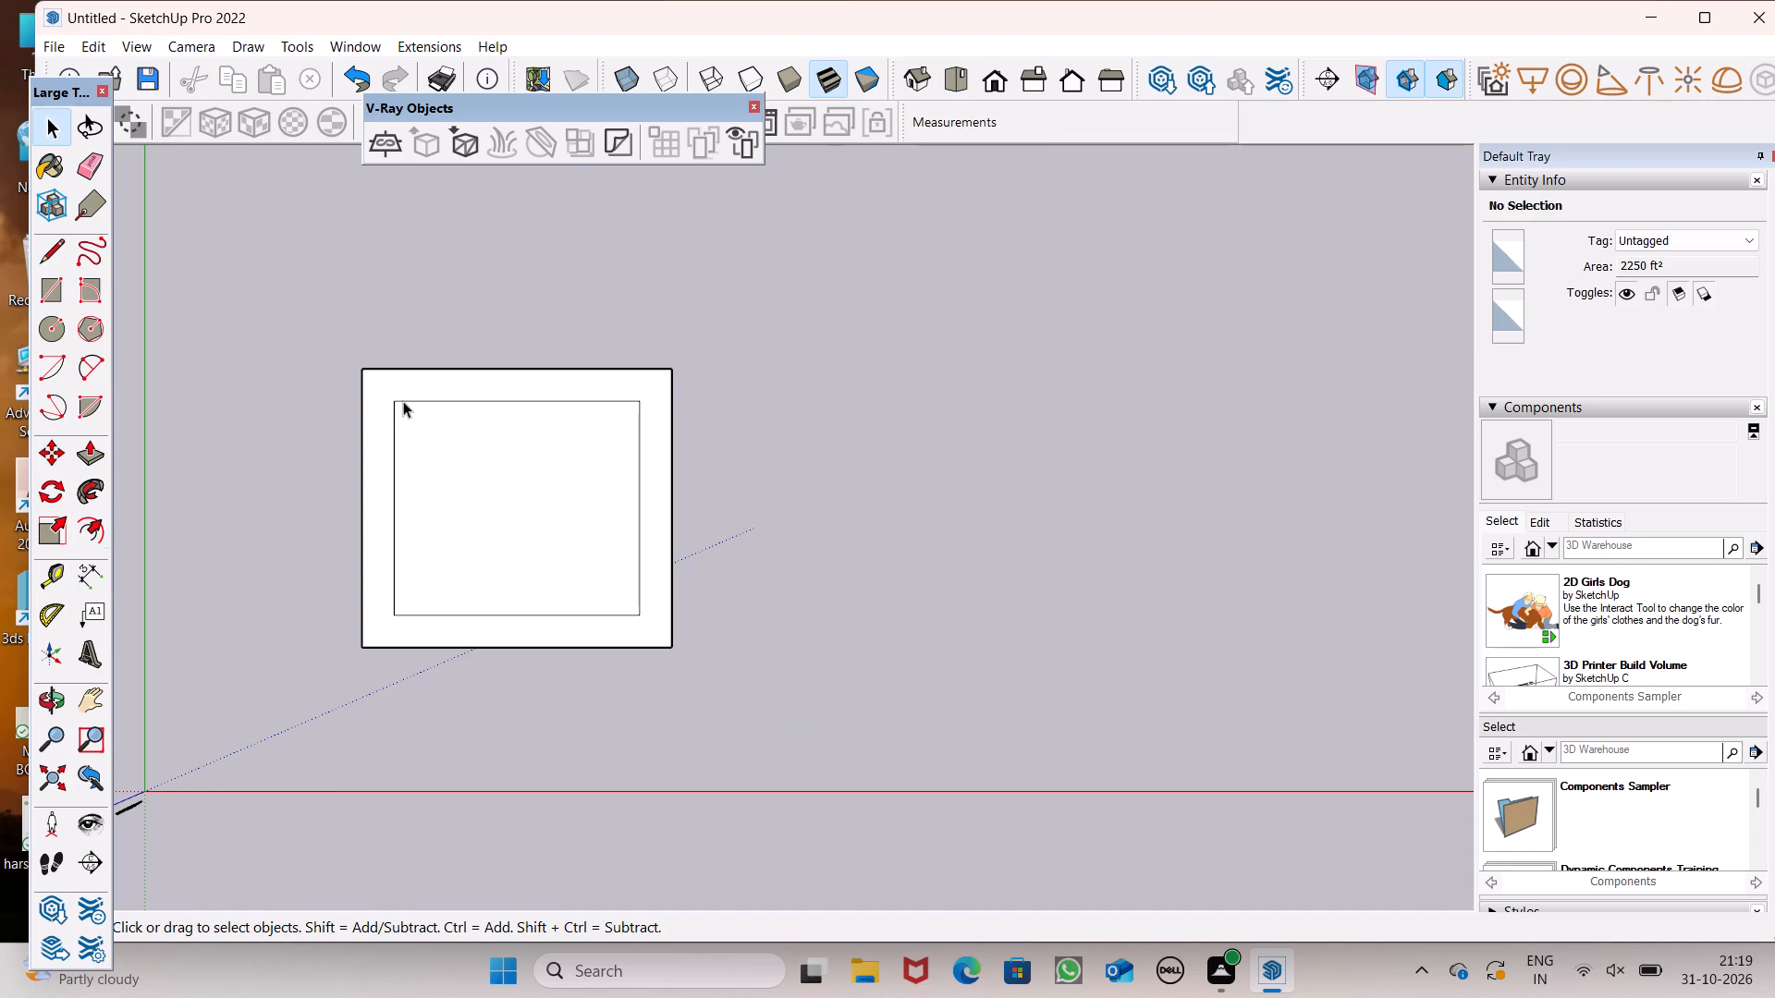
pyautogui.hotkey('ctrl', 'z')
# Push/Pull the rectangular face by 9" to form the base slab.
pyautogui.click(83, 465)
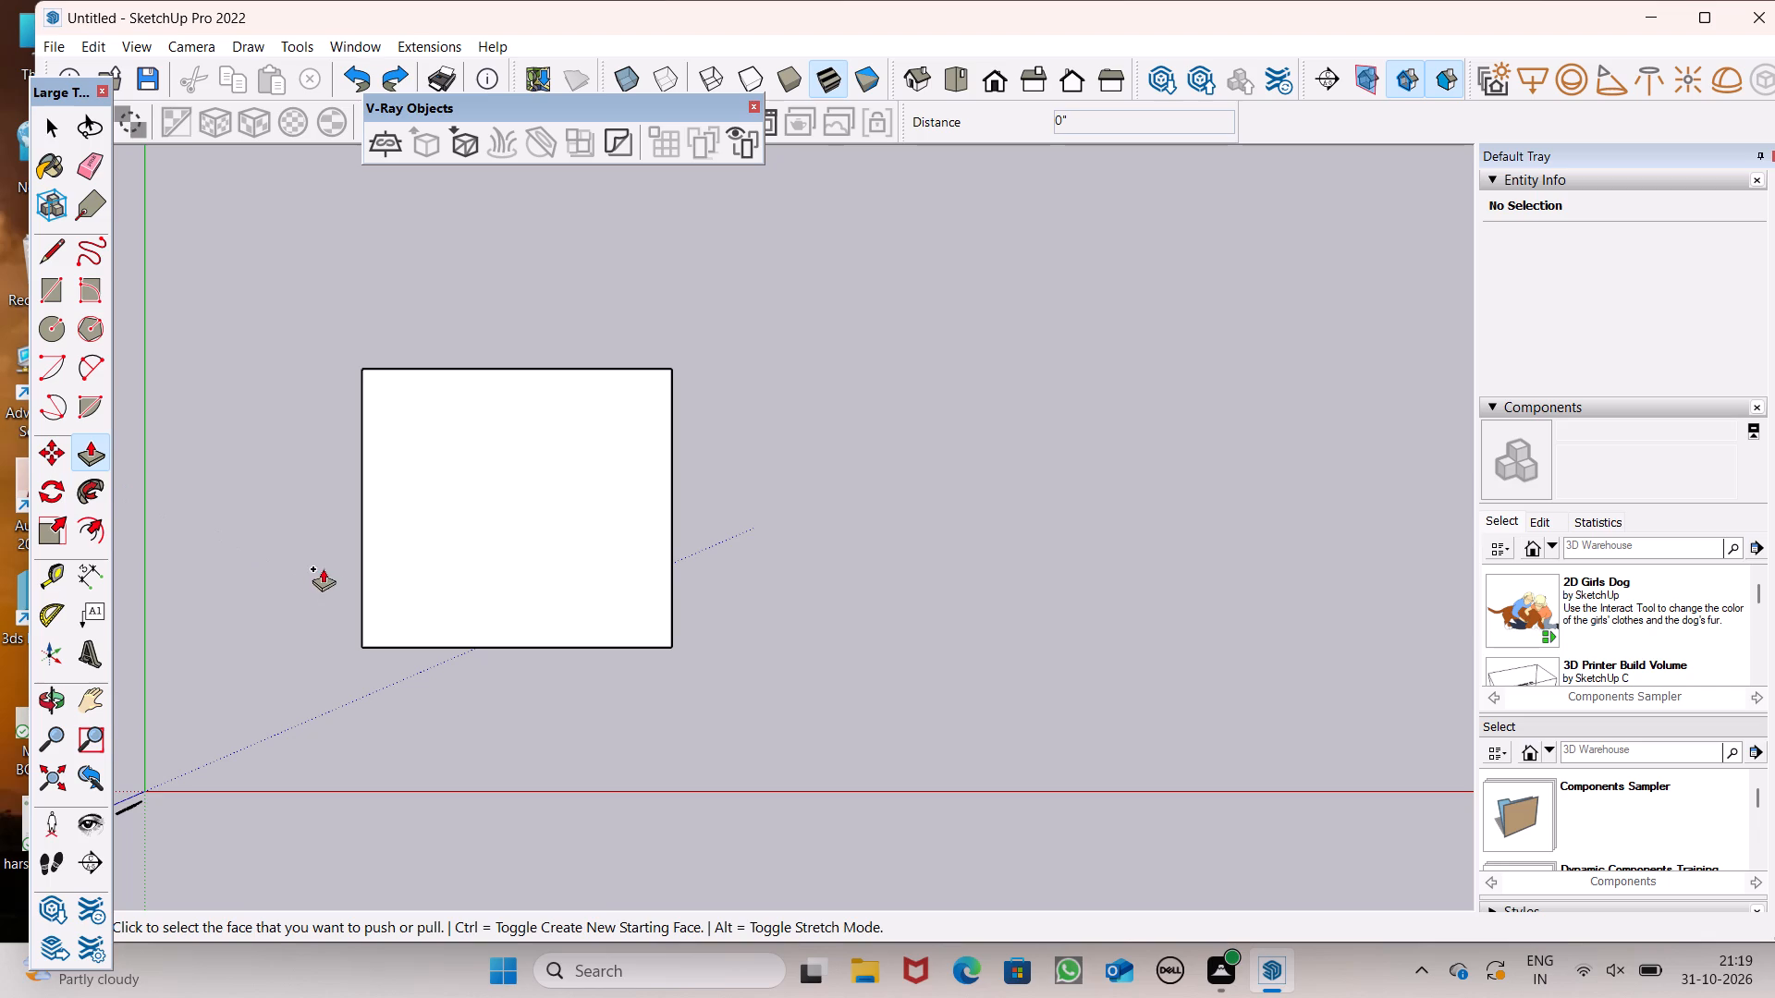
pyautogui.moveTo(432, 574); pyautogui.dragTo(405, 621)
pyautogui.write('9"')
pyautogui.press('Return')
# Offset the slab's top outline inward by 9" to mark the outer wall thickness.
pyautogui.scroll(-1, 405, 621)
pyautogui.moveTo(421, 683); pyautogui.dragTo(442, 493, button='middle')
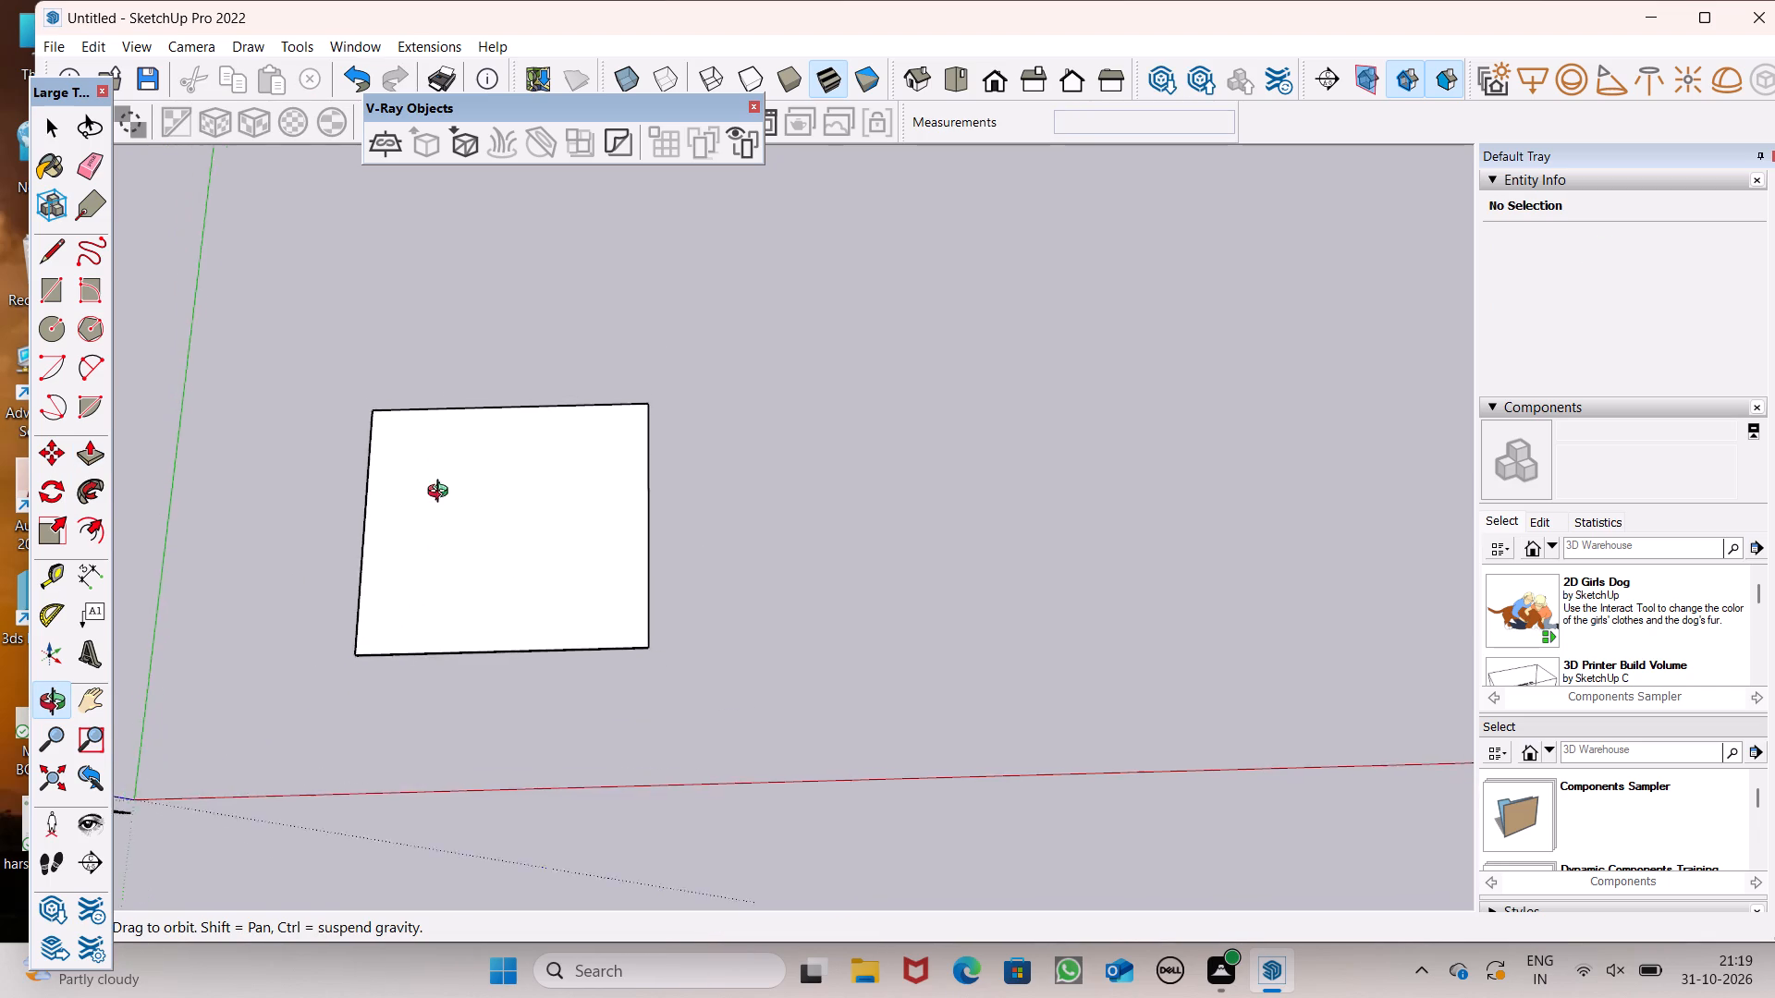
pyautogui.moveTo(442, 493); pyautogui.dragTo(459, 305, button='middle')
pyautogui.moveTo(490, 531); pyautogui.dragTo(517, 736, button='middle')
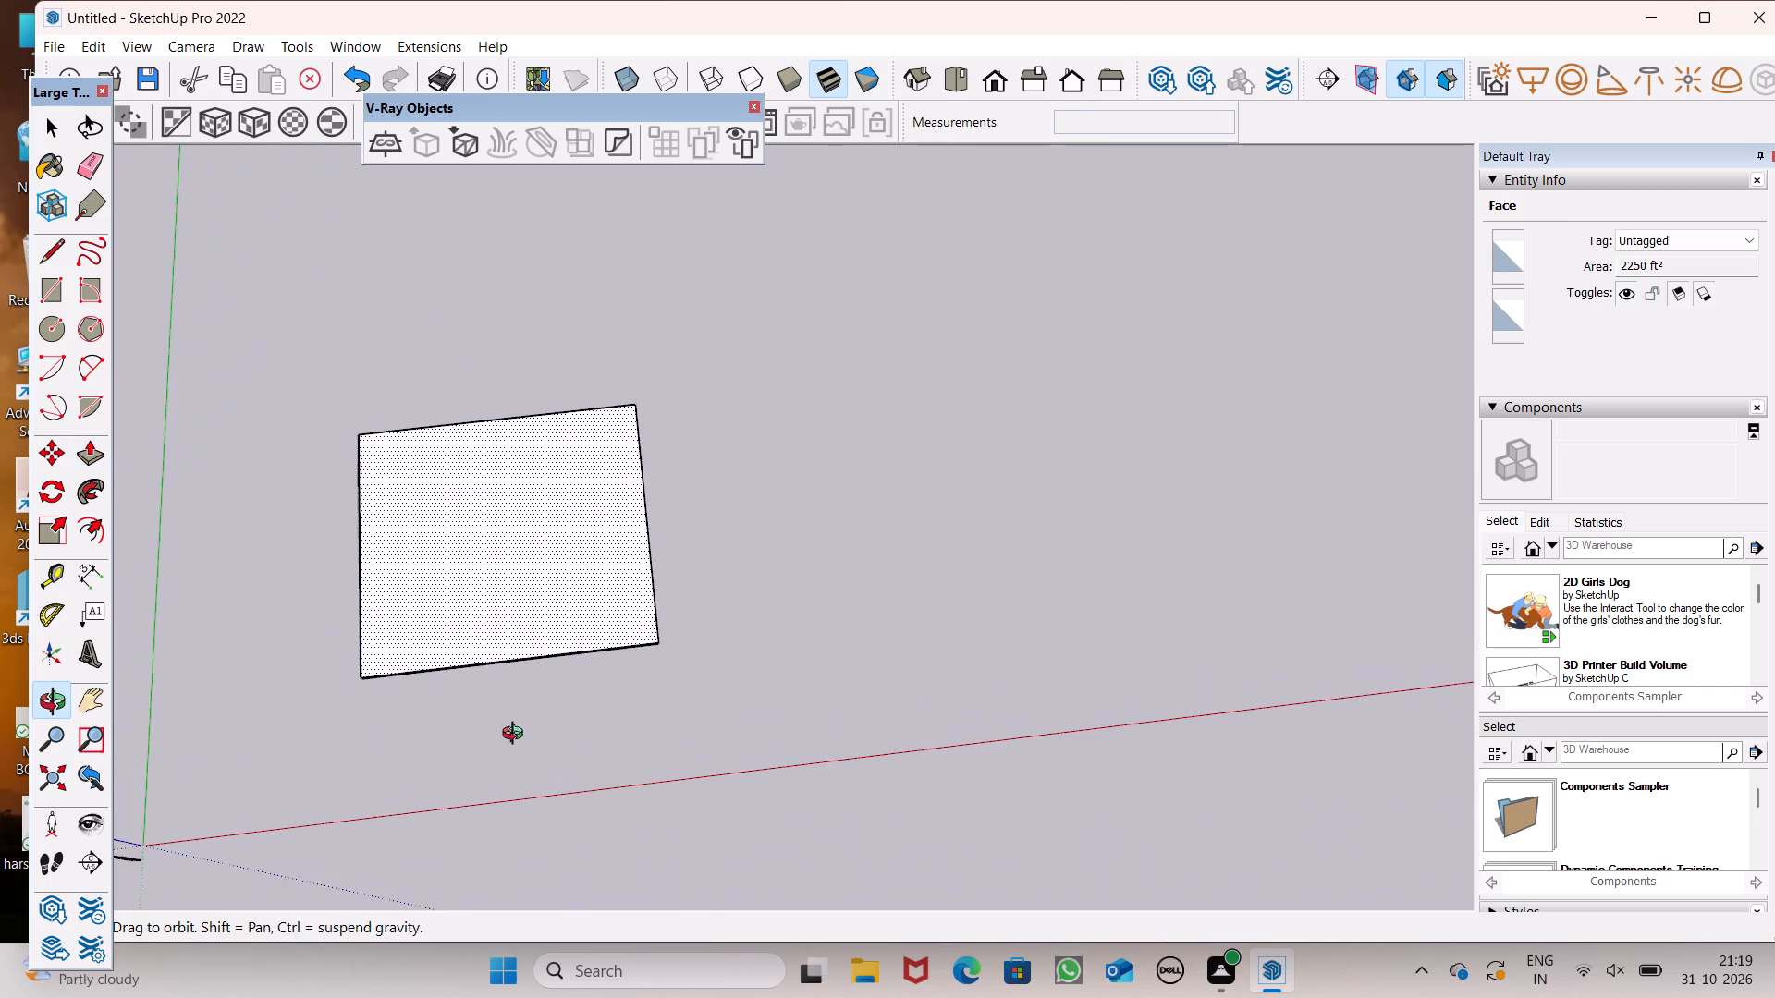
pyautogui.moveTo(517, 736); pyautogui.dragTo(436, 774, button='middle')
pyautogui.moveTo(306, 656); pyautogui.dragTo(323, 667, button='middle')
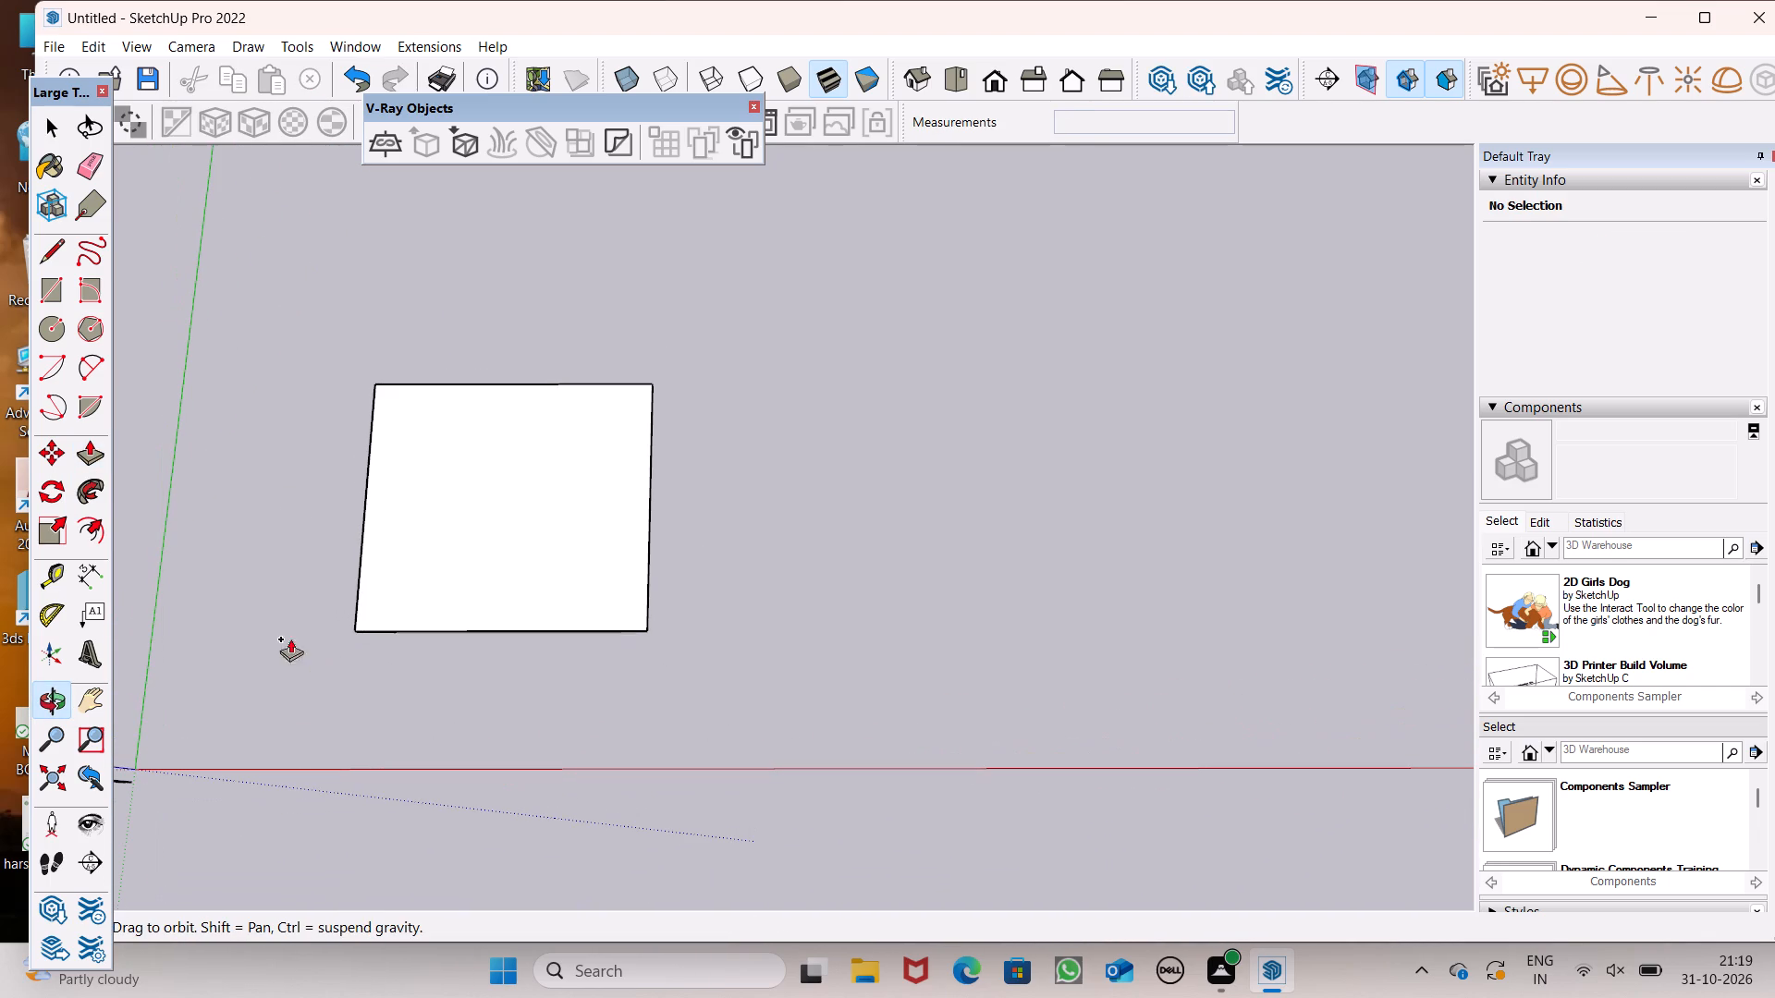
pyautogui.click(99, 530)
pyautogui.moveTo(454, 417); pyautogui.dragTo(455, 420)
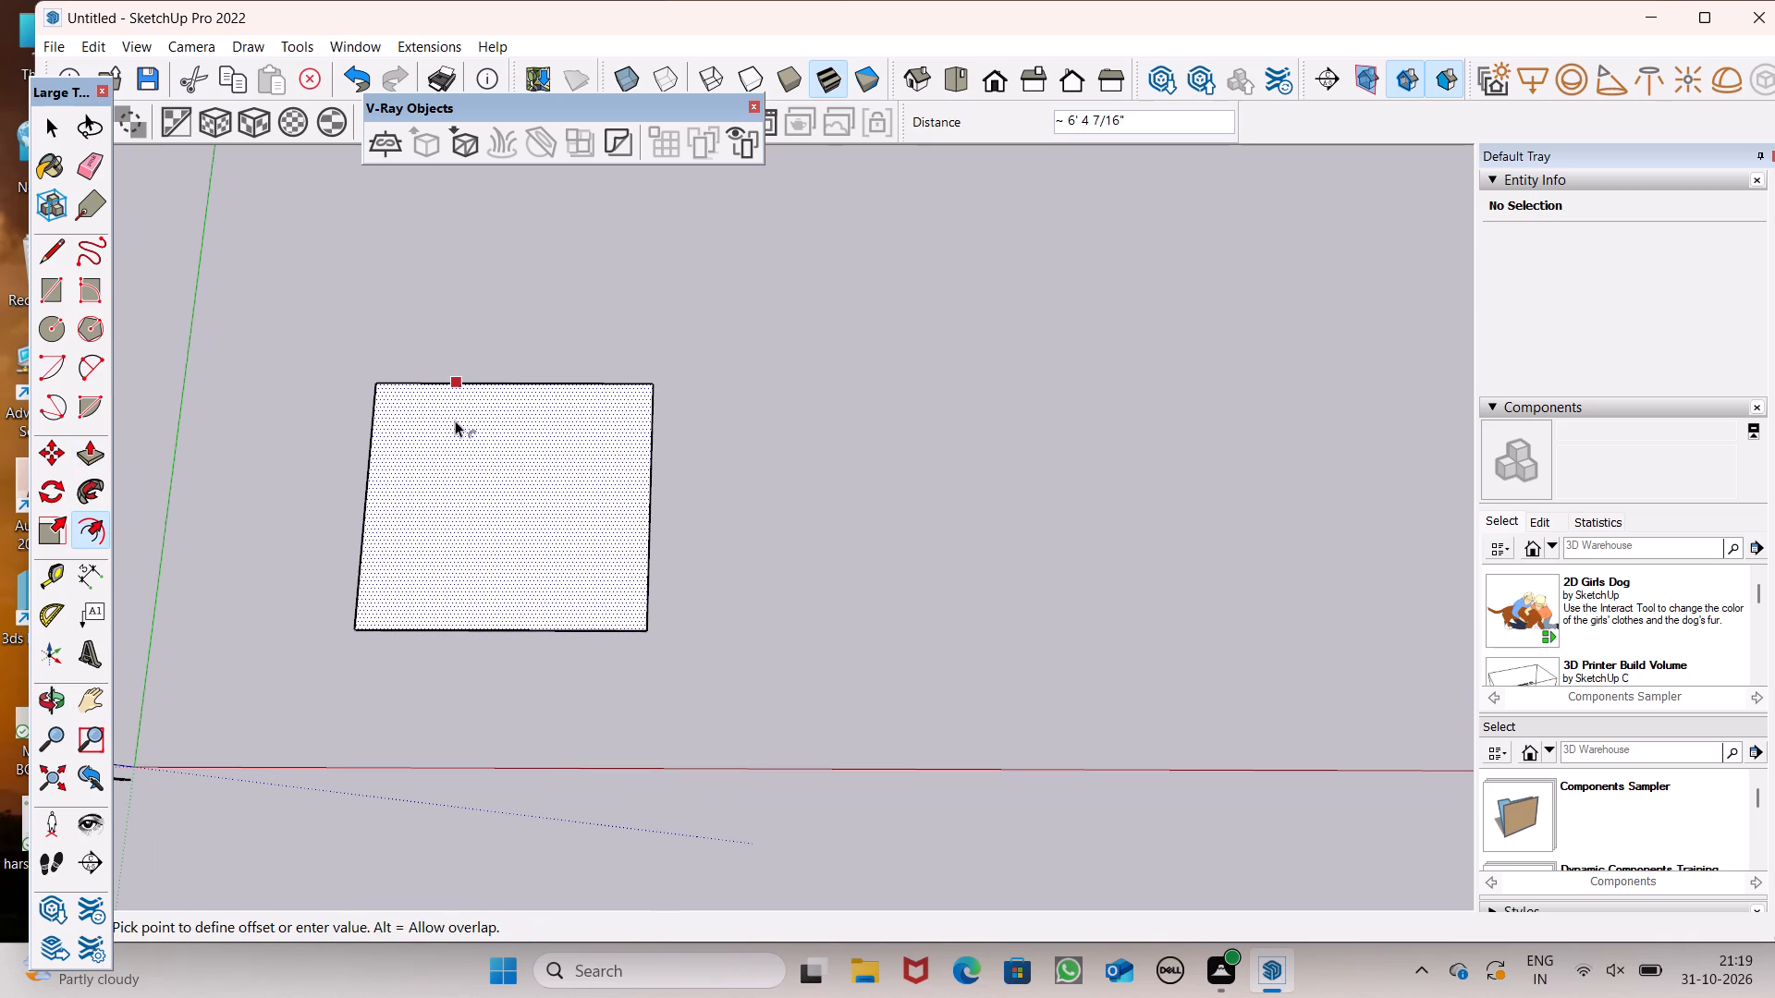
pyautogui.moveTo(455, 420); pyautogui.dragTo(455, 430)
pyautogui.write('9"')
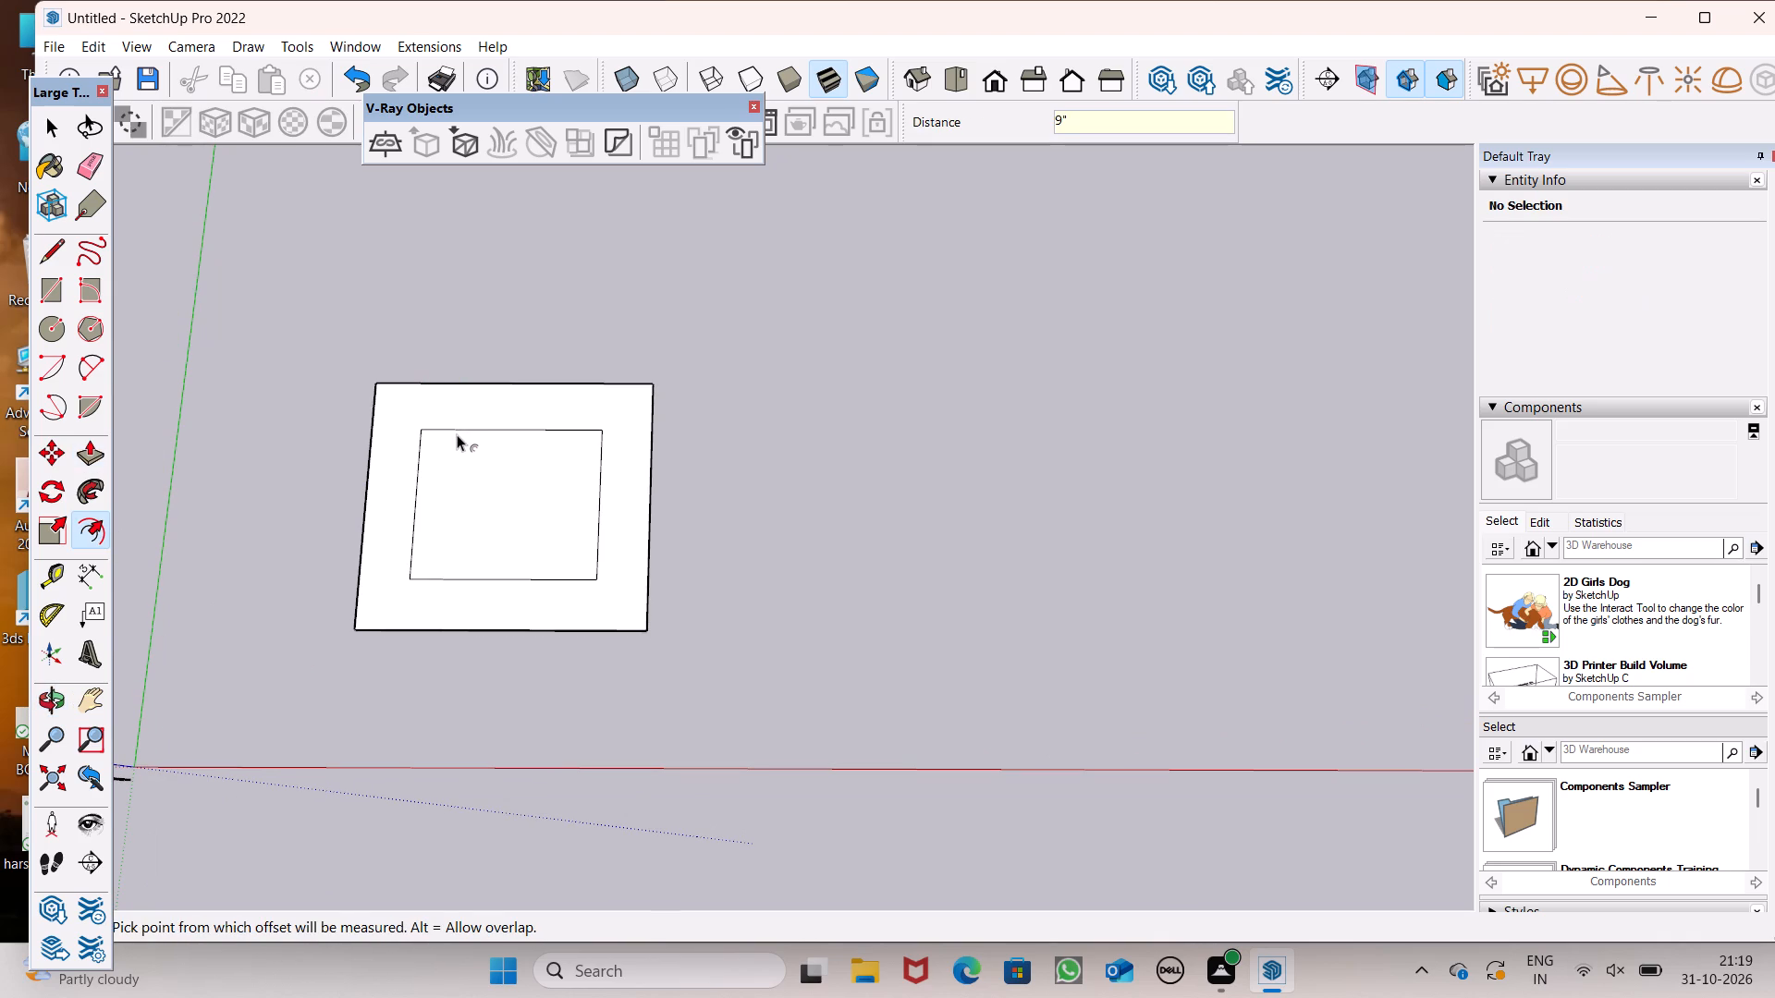
pyautogui.press('Return')
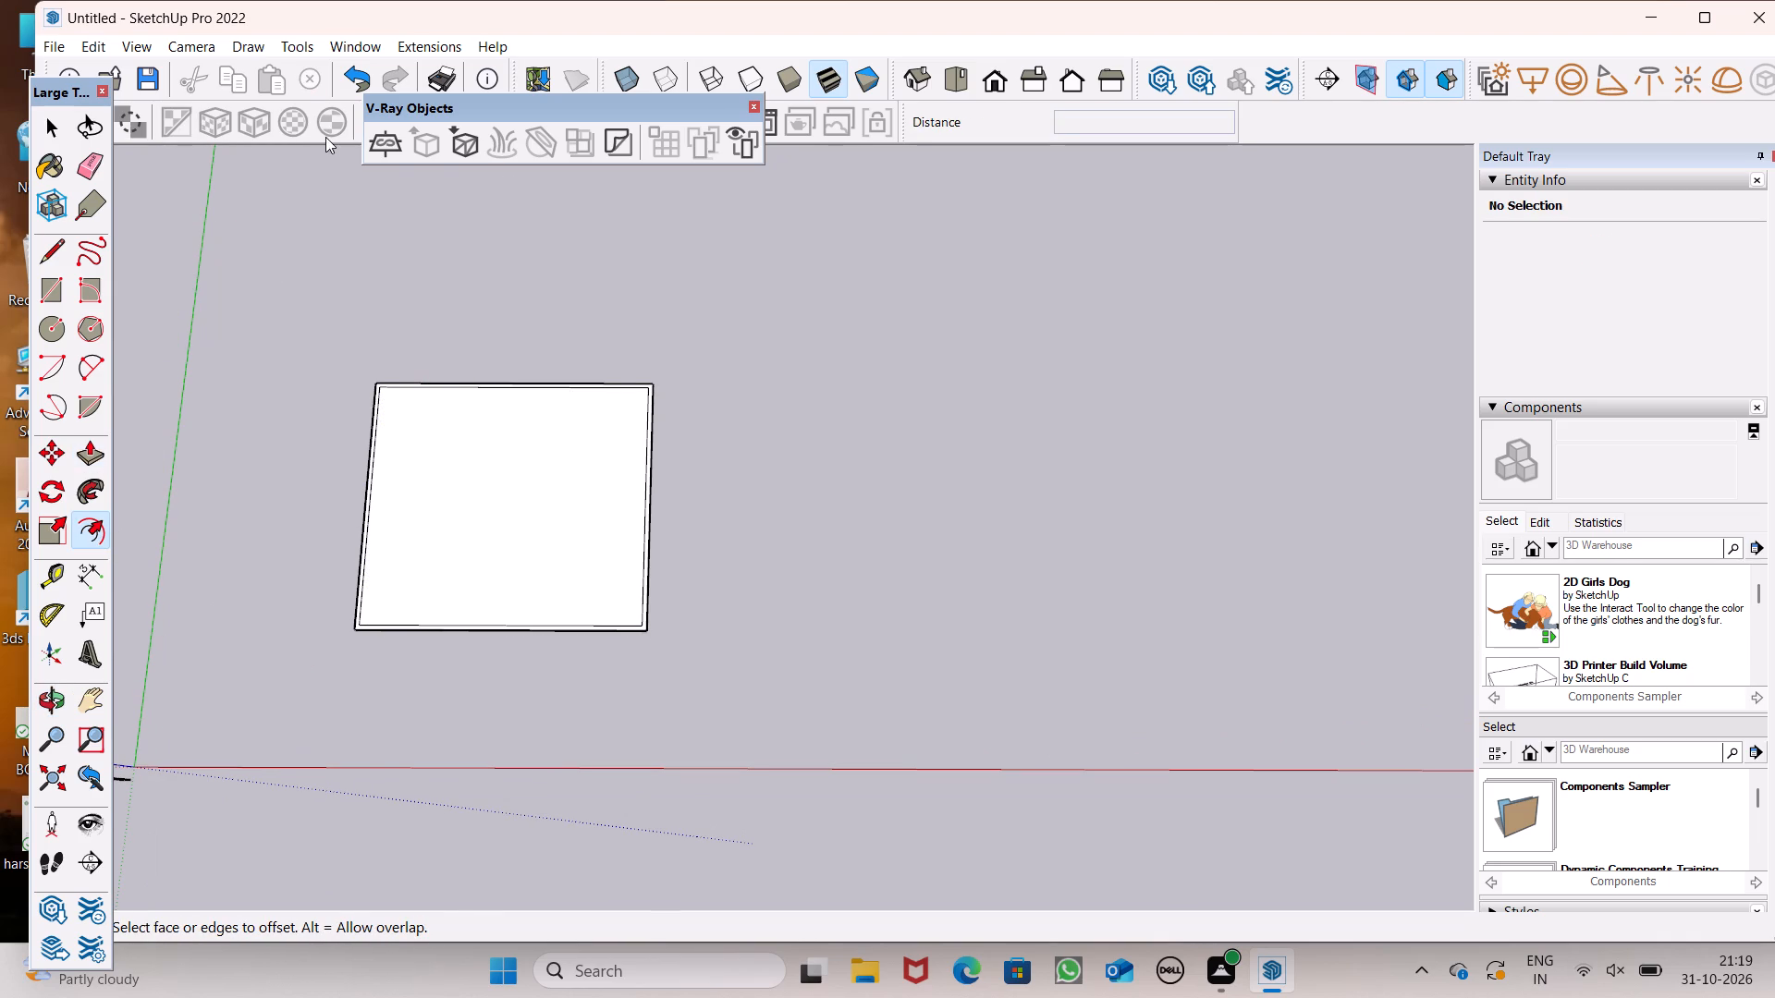
# Place a Tape Measure guide parallel to the inner outline edge nearest the red axis, about 5' 3" into the floor.
pyautogui.scroll(-1, 324, 168)
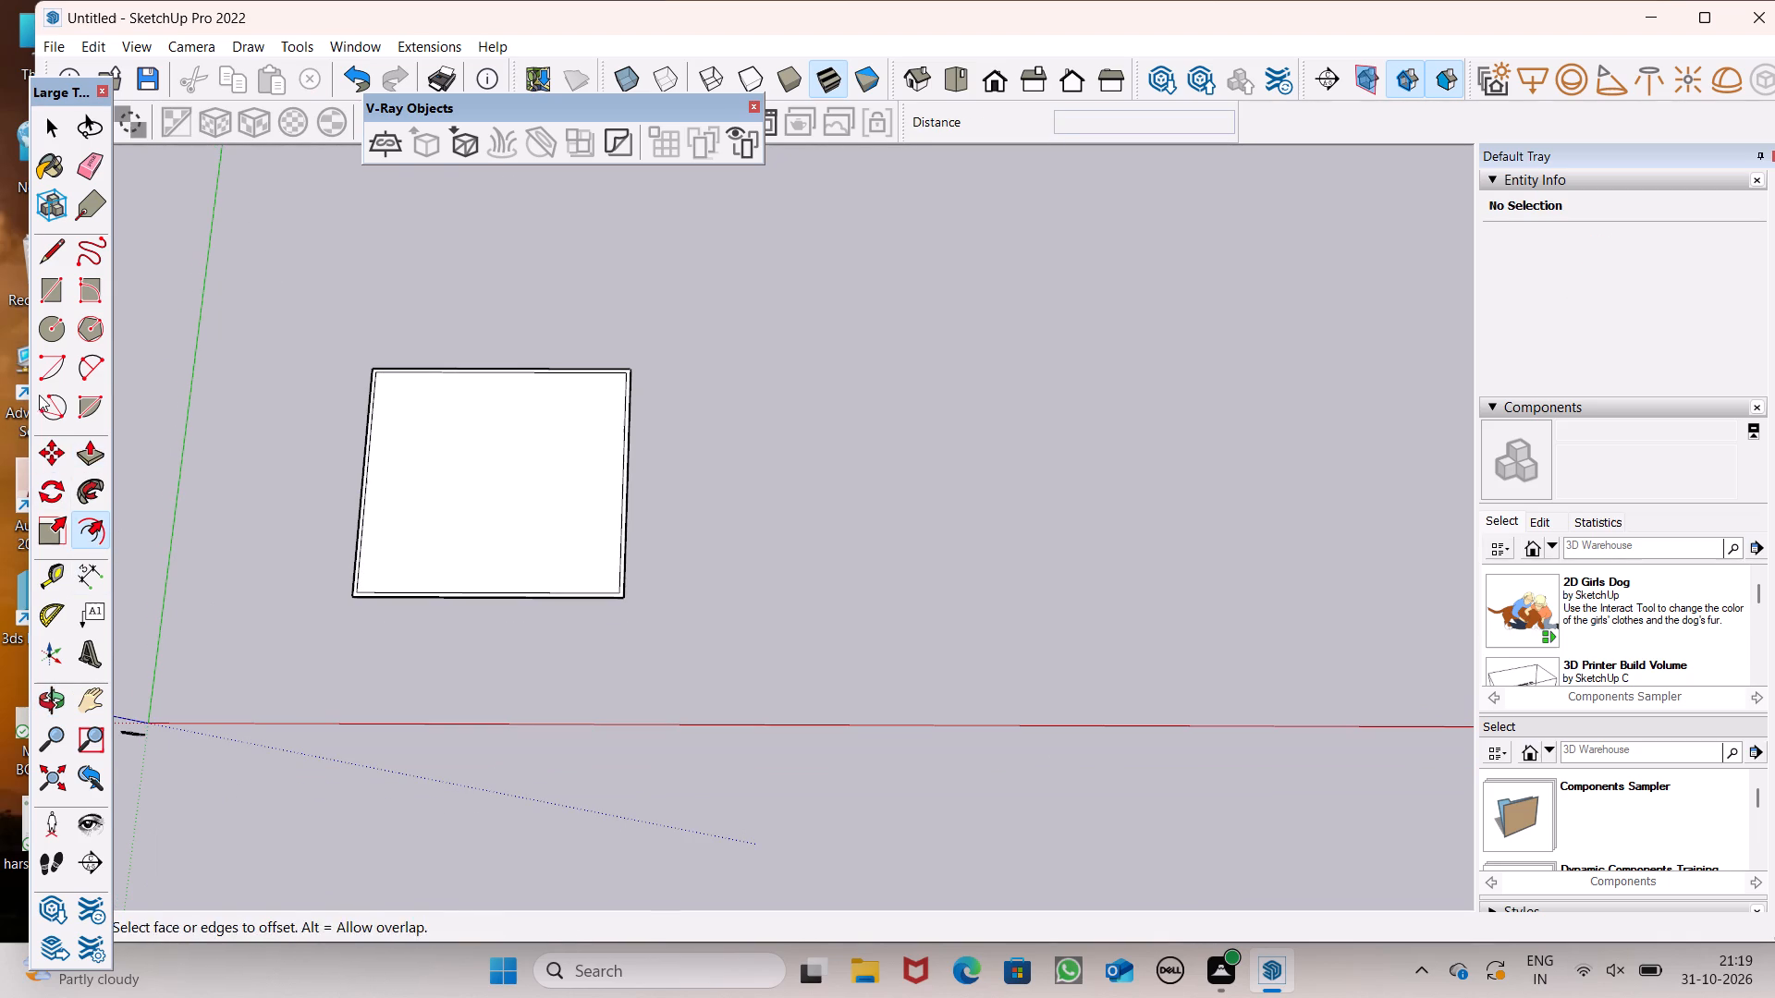
pyautogui.click(43, 578)
pyautogui.scroll(1, 382, 561)
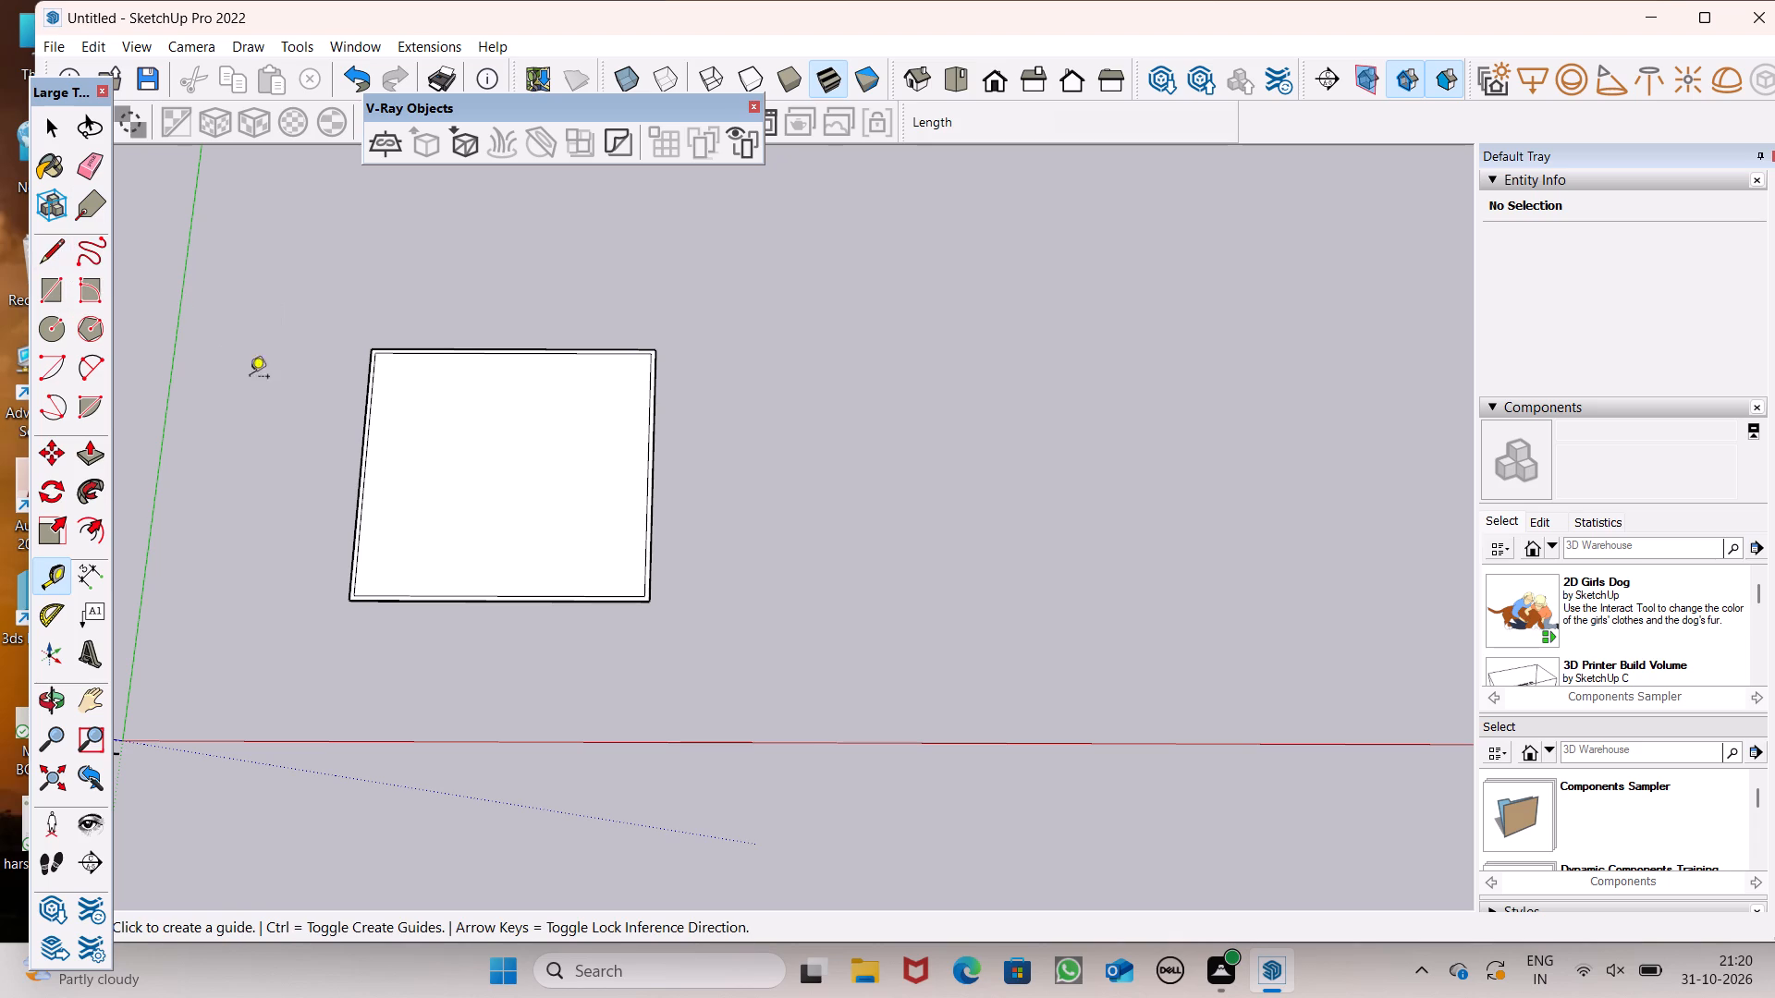
pyautogui.scroll(4, 355, 518)
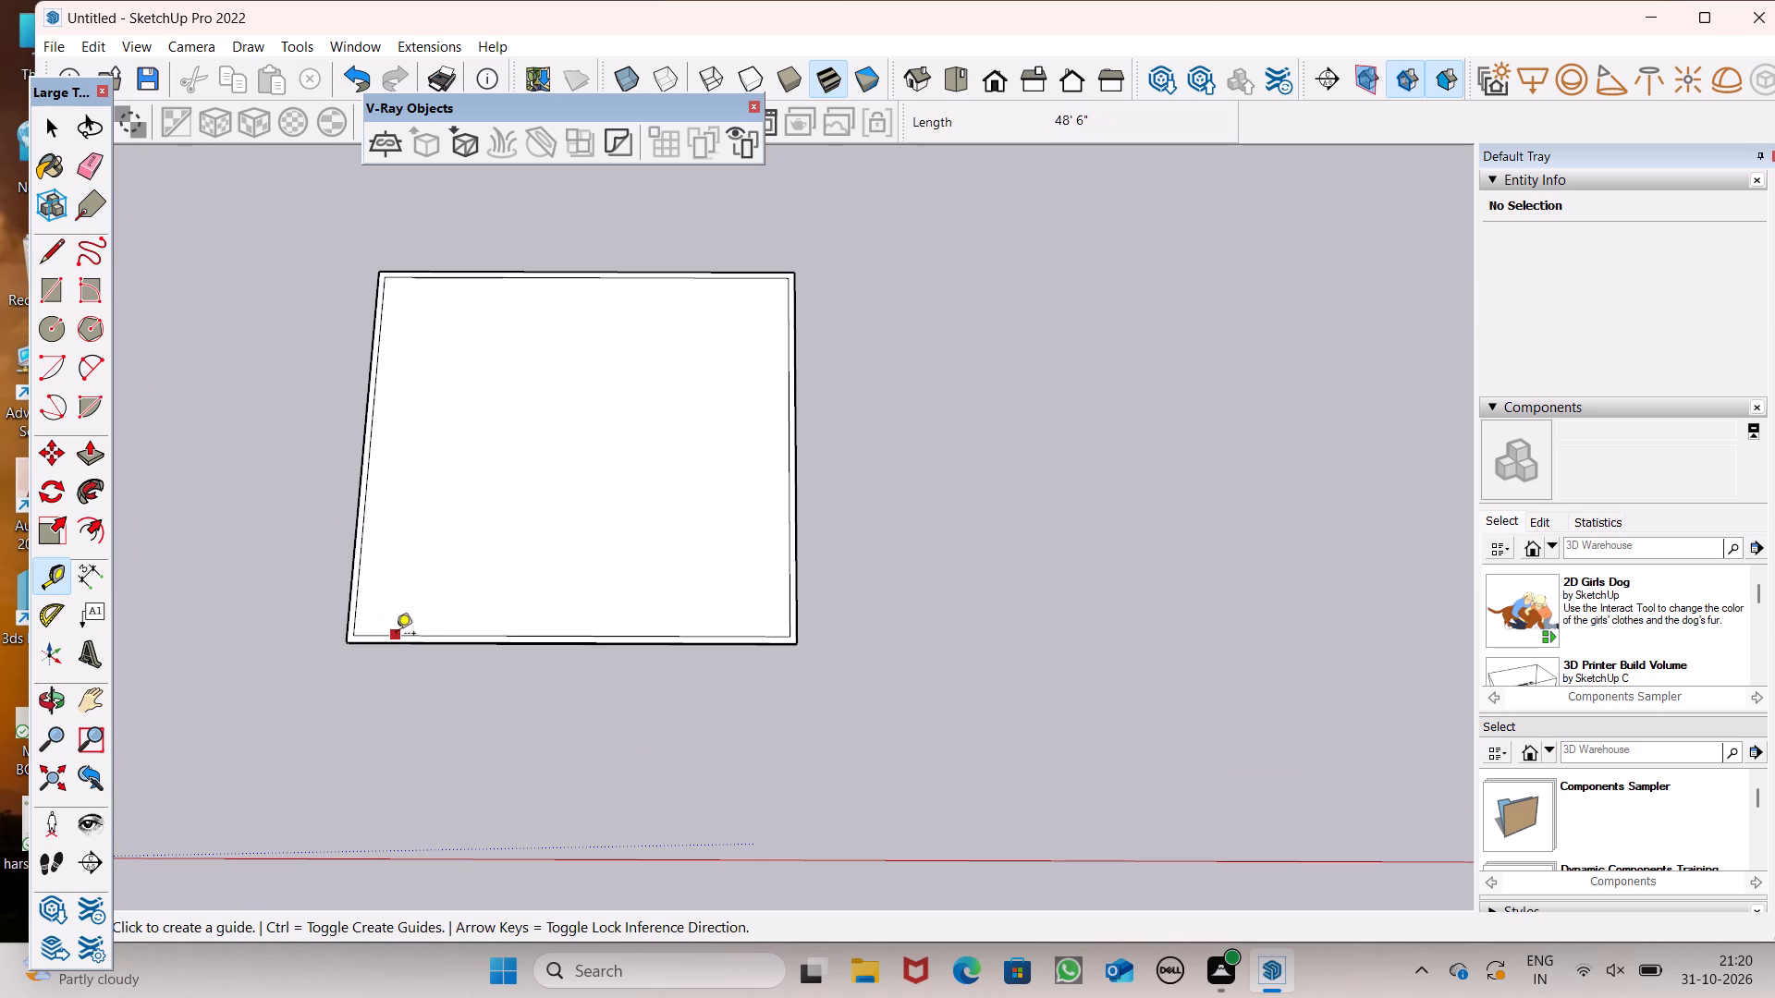
pyautogui.click(396, 635)
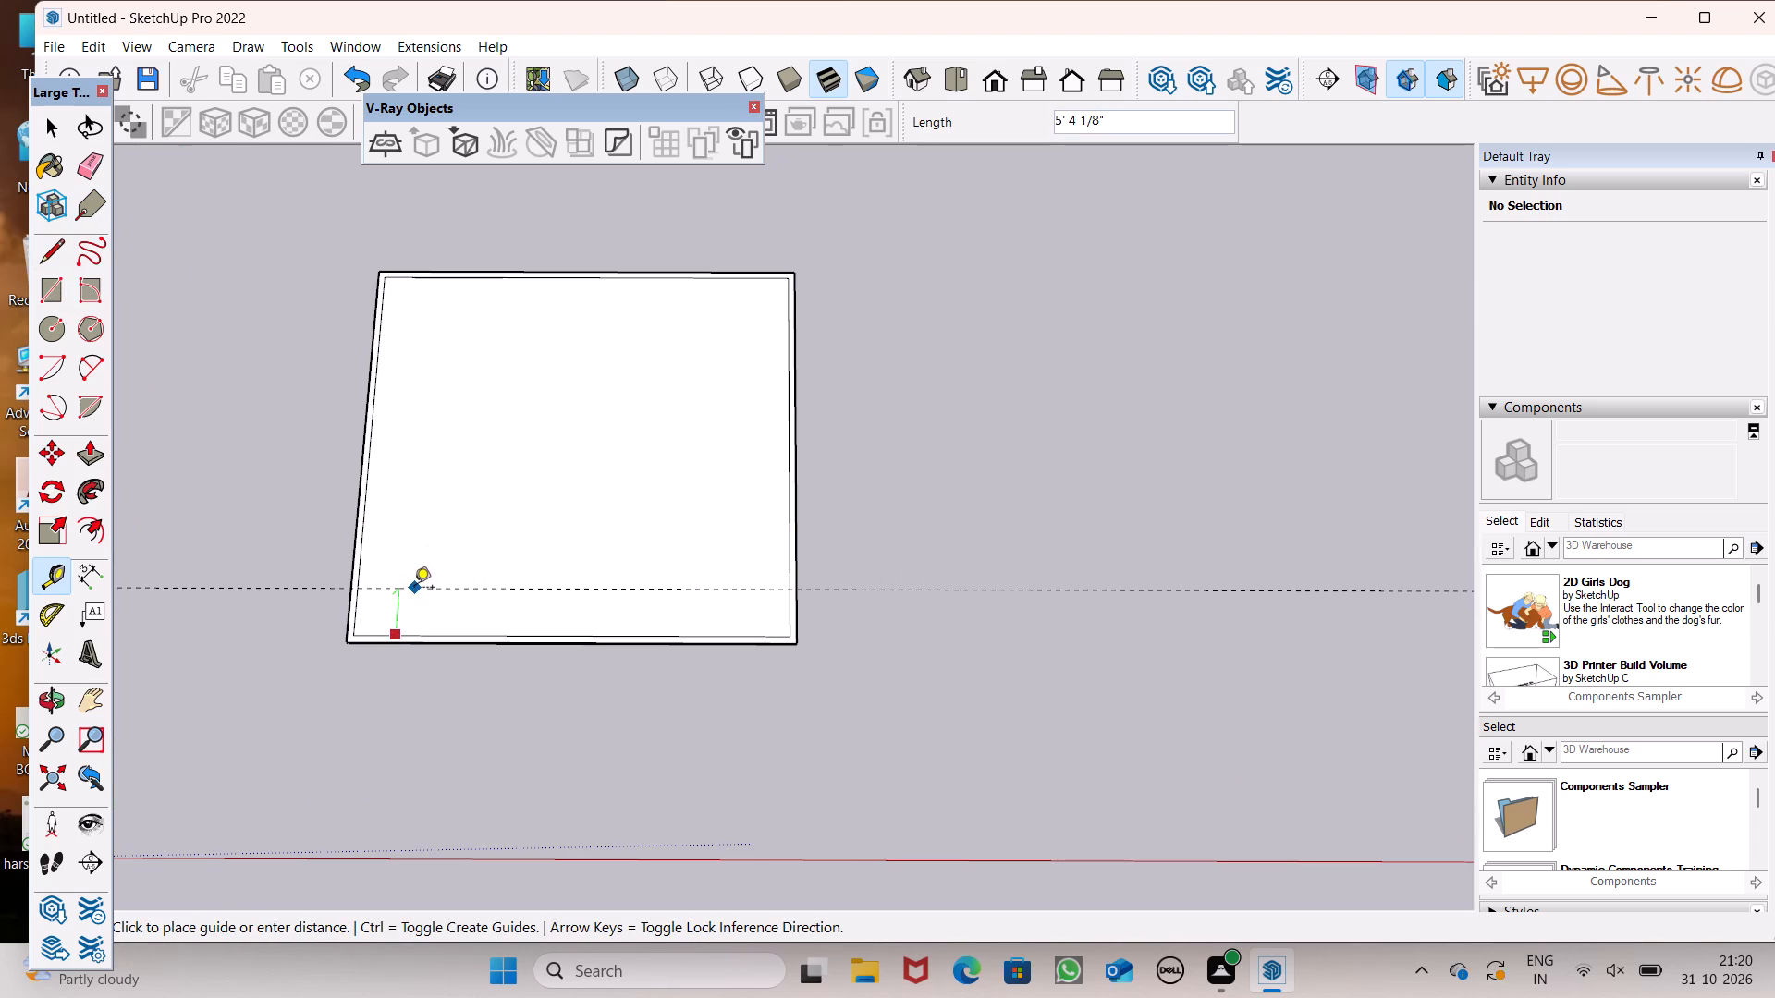
pyautogui.scroll(2, 414, 590)
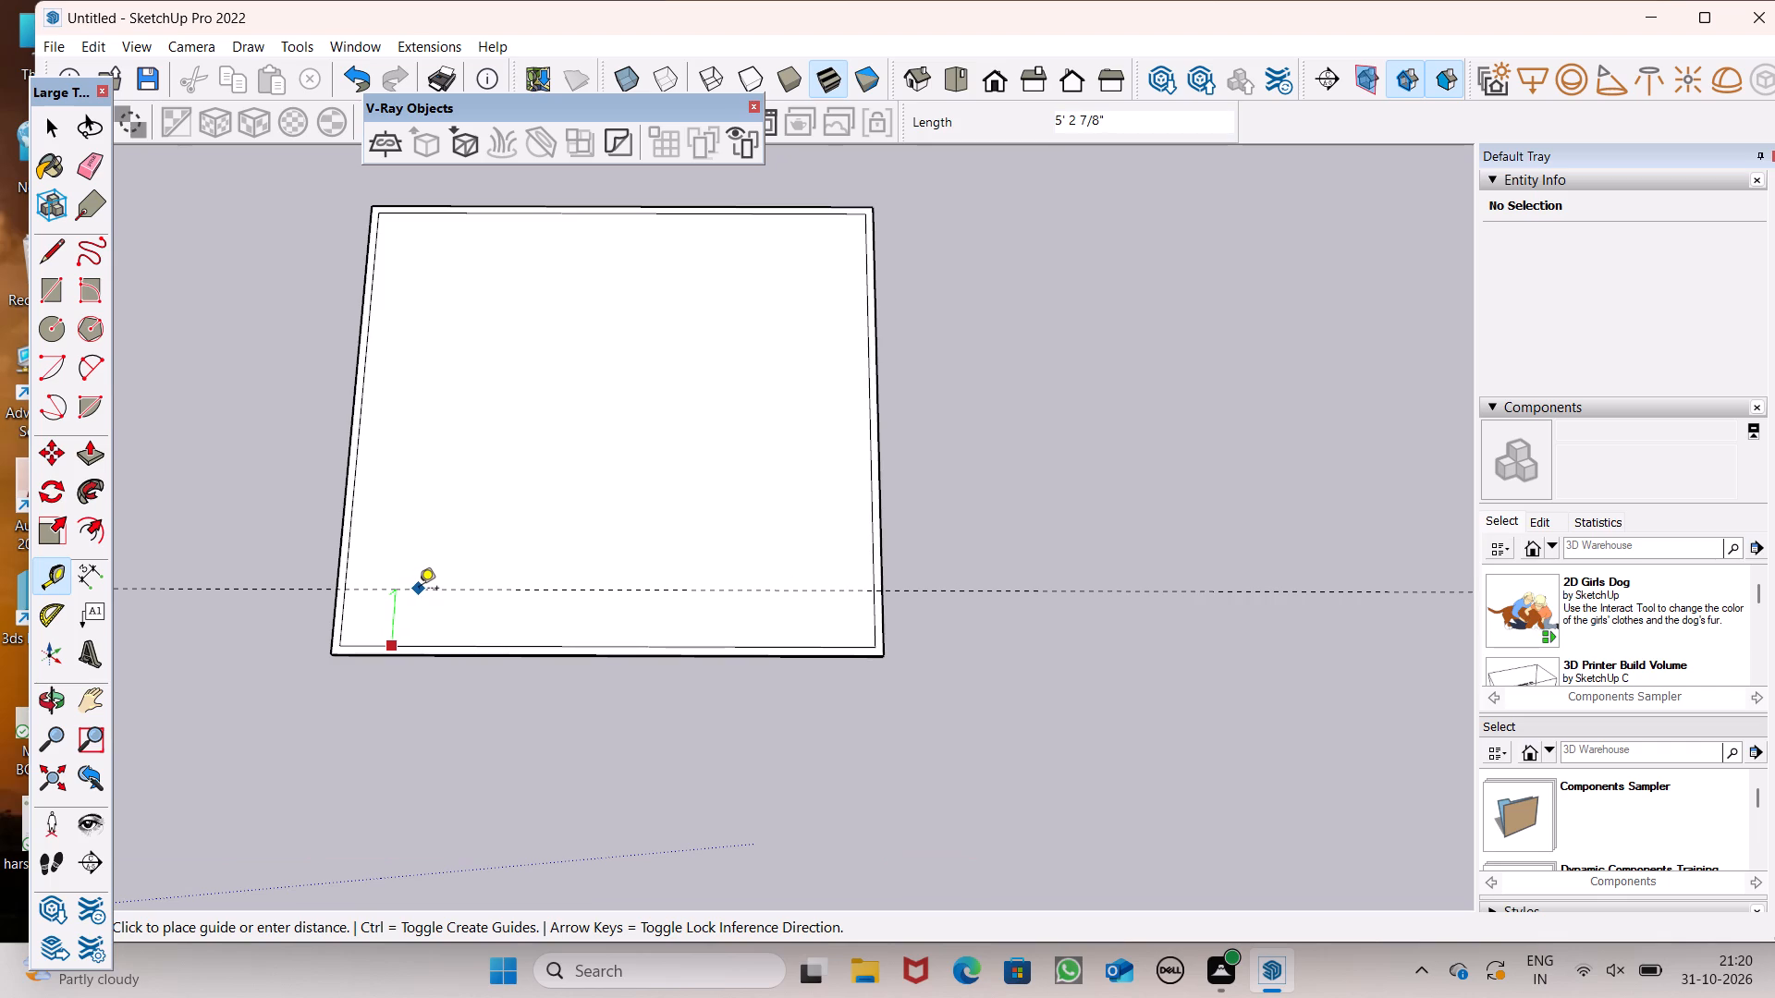
pyautogui.click(419, 589)
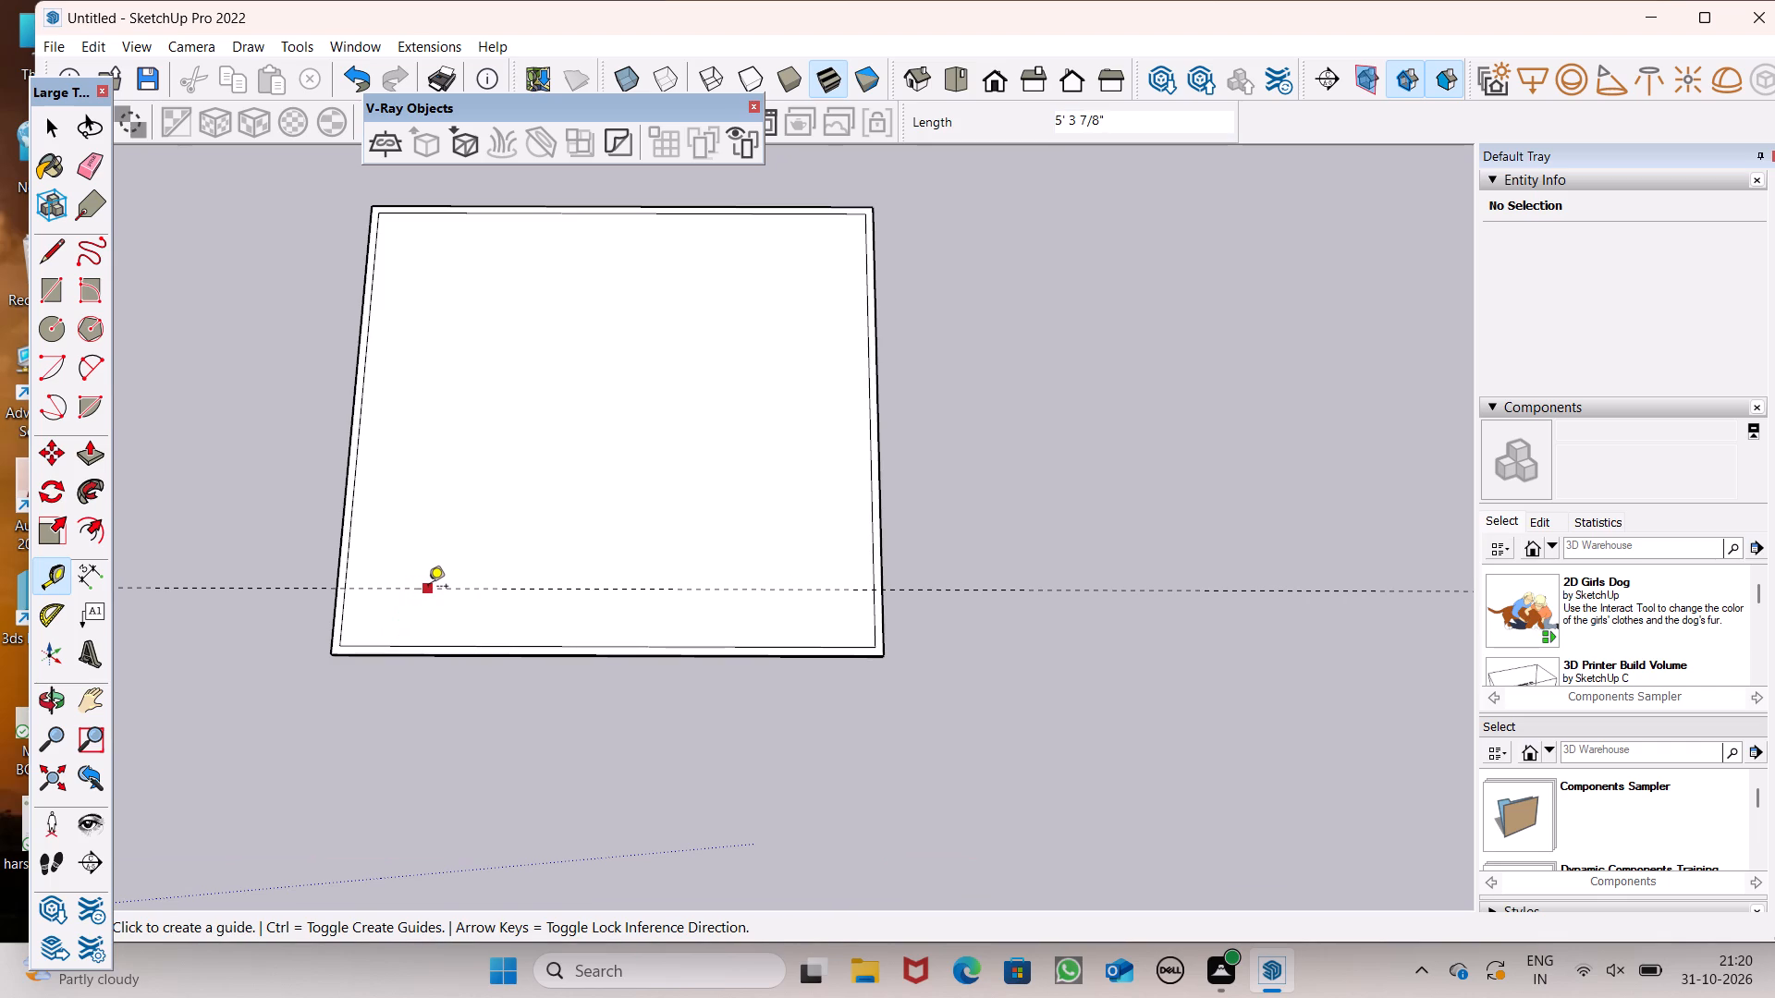
# Add a second parallel guide 6" beyond the first one, farther into the floor.
pyautogui.click(428, 588)
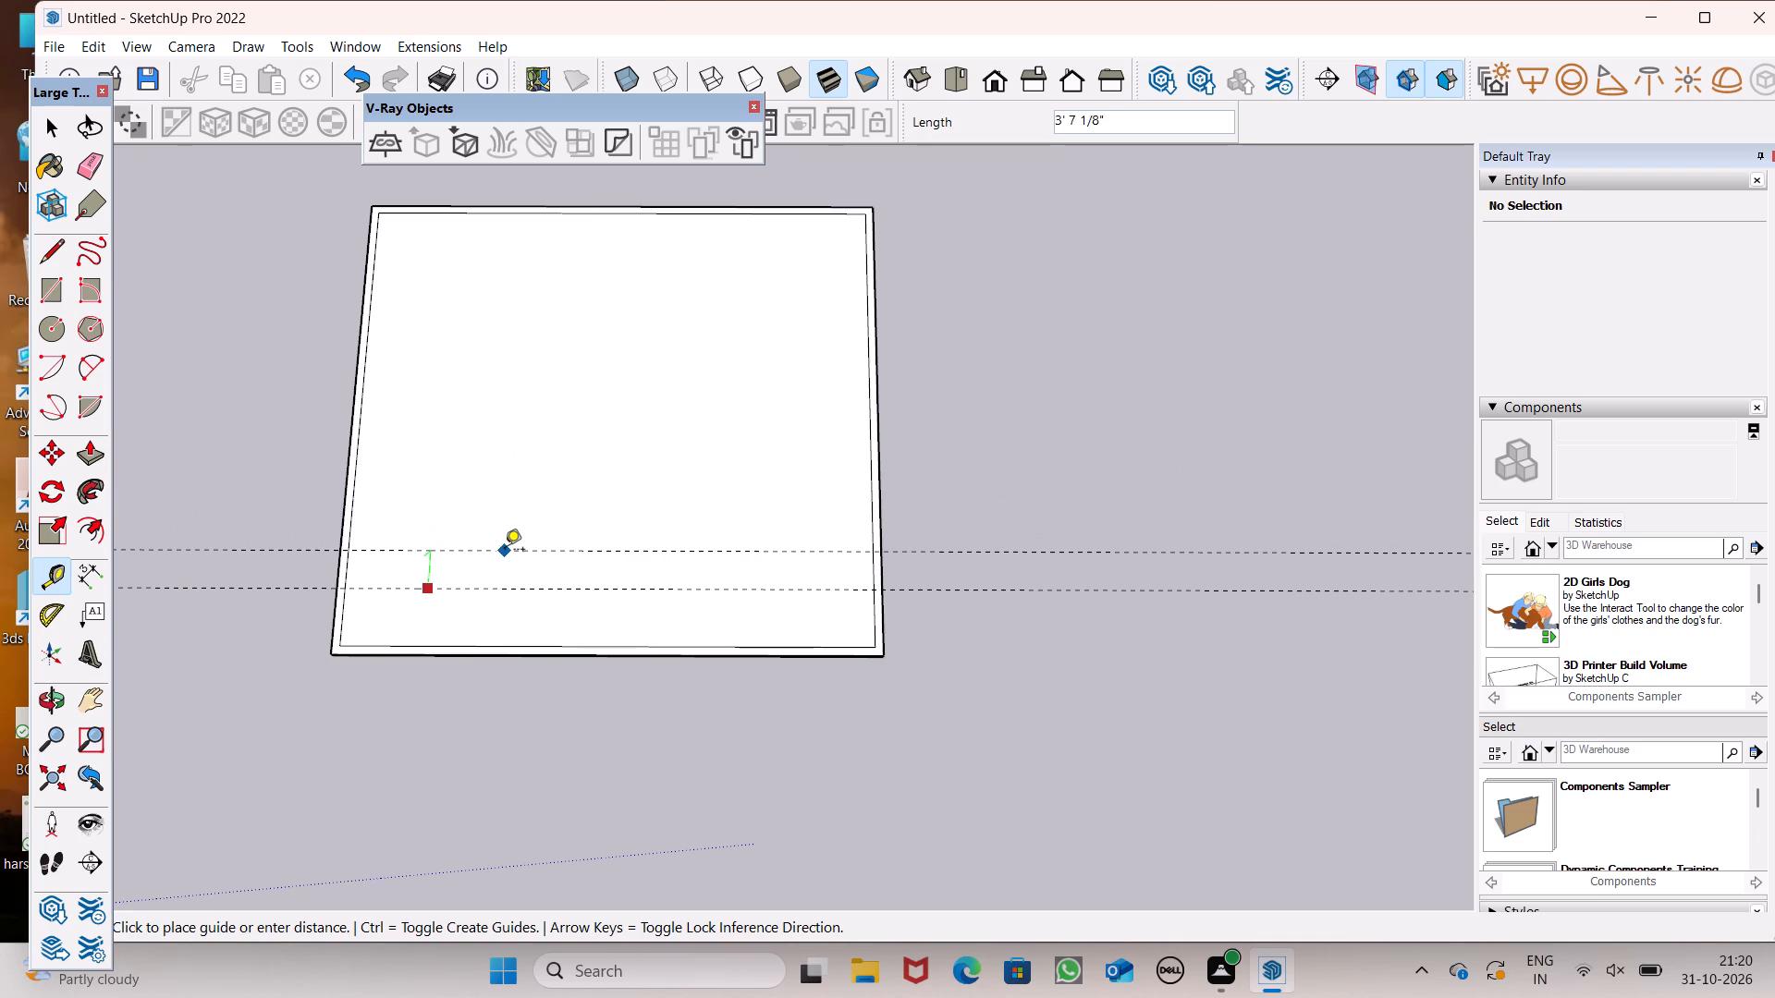
pyautogui.write('6"')
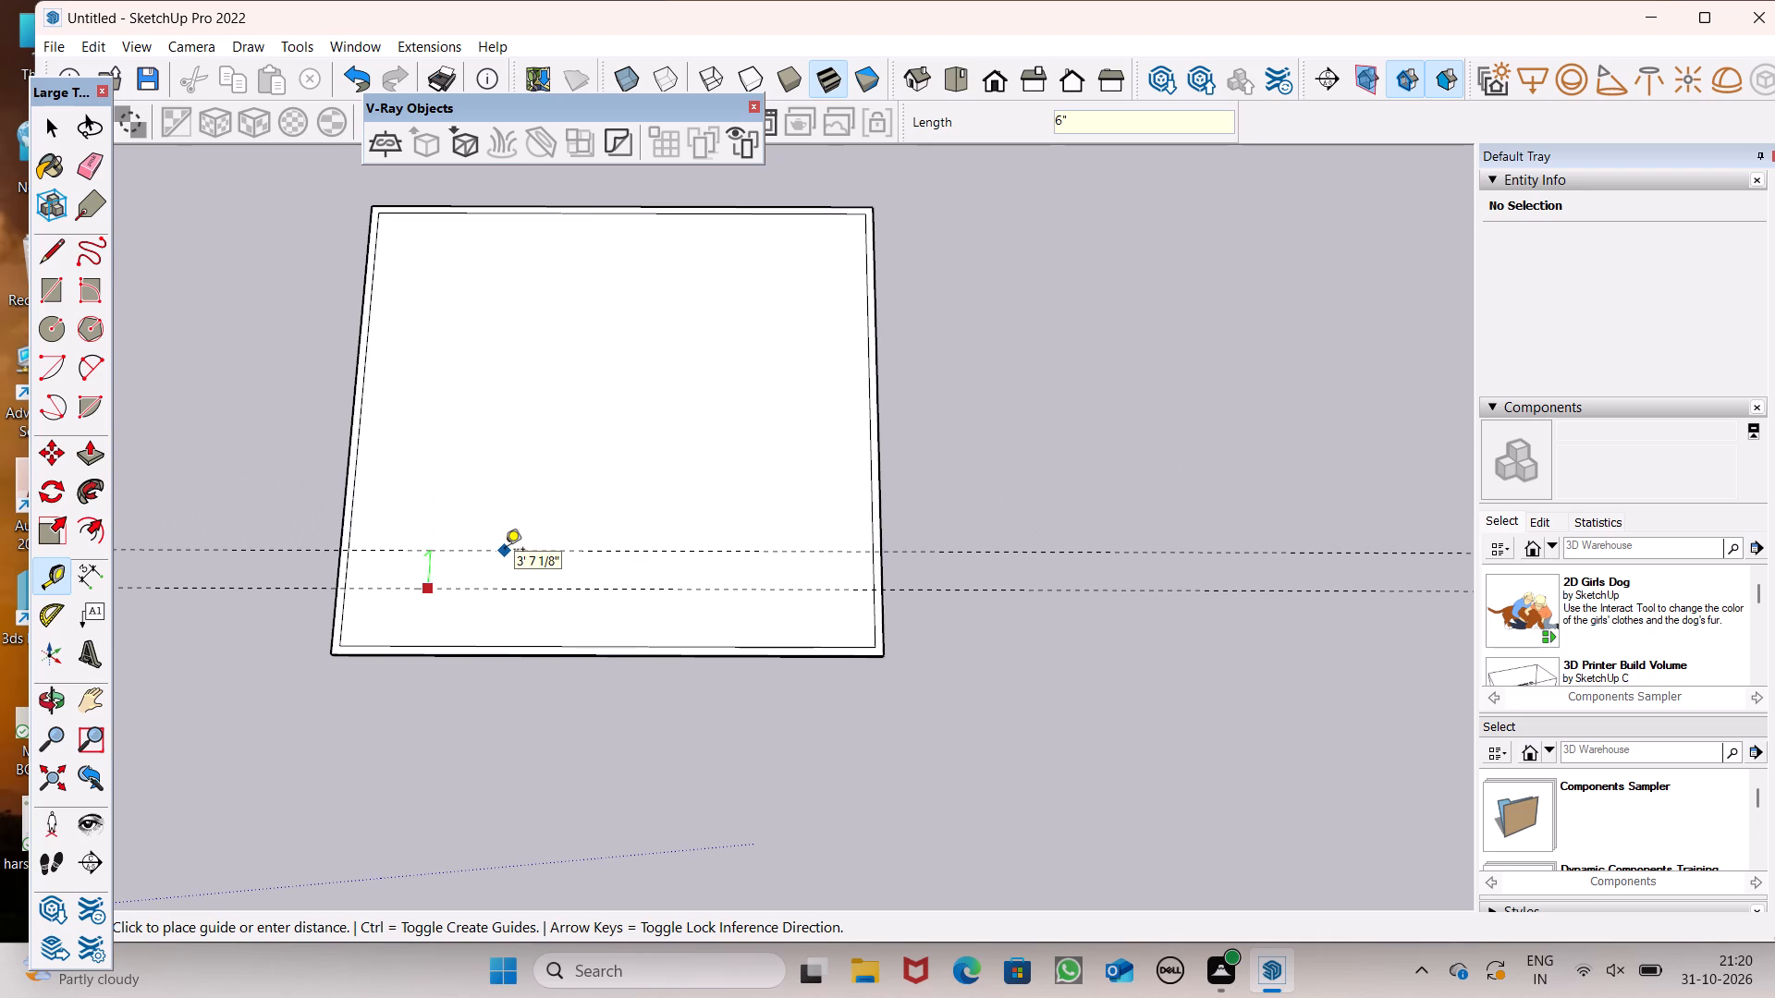
pyautogui.press('Return')
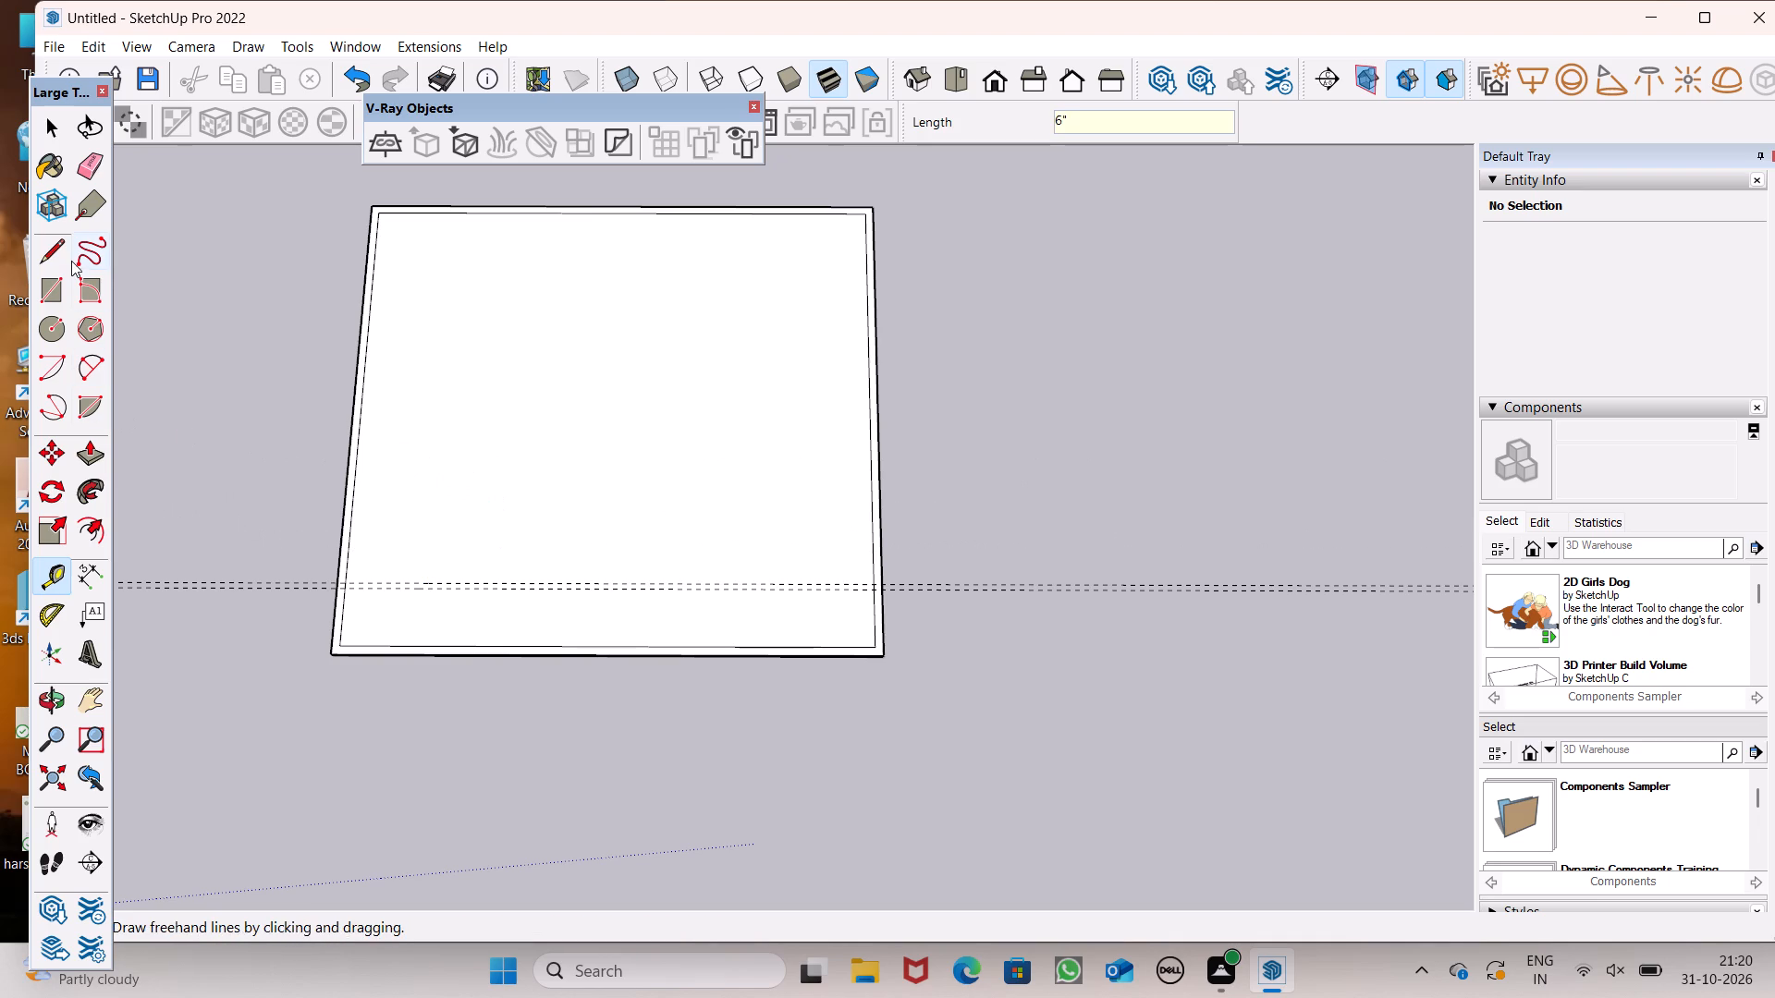
# Draw a 6" wide rectangle between the two guides, spanning the slab from one outer edge to the opposite one.
pyautogui.click(46, 290)
pyautogui.scroll(6, 296, 551)
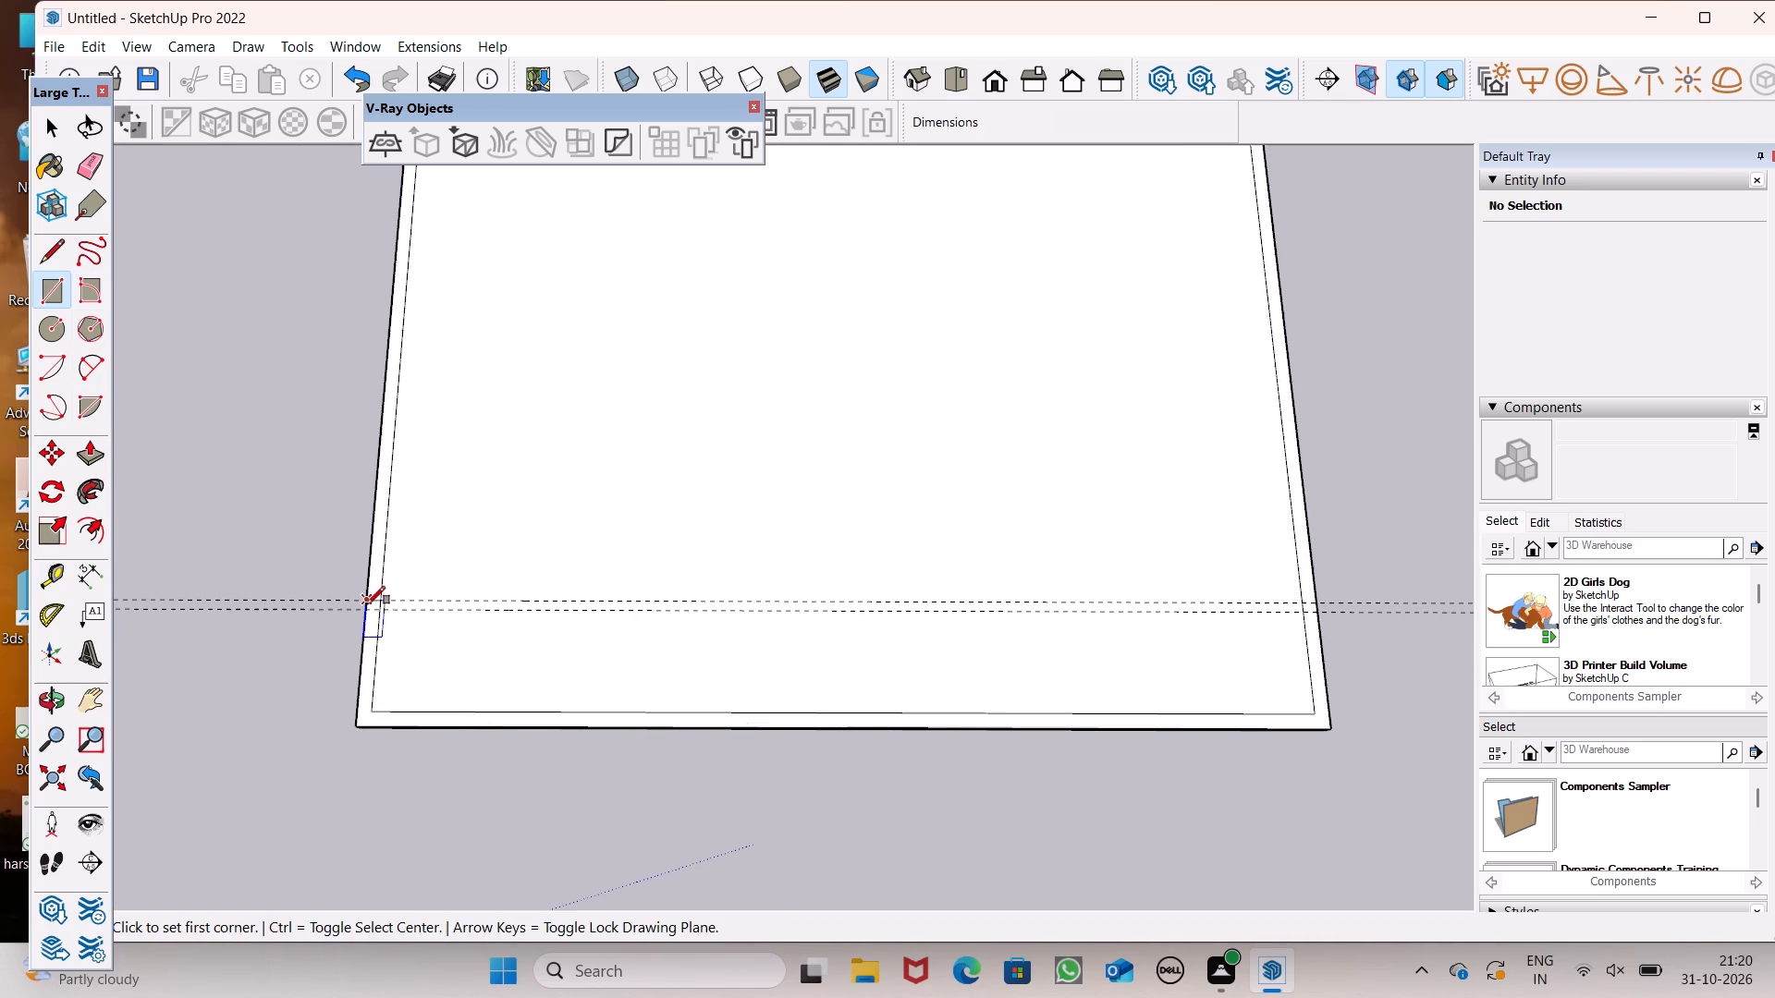
pyautogui.click(367, 602)
pyautogui.scroll(-5, 677, 527)
pyautogui.scroll(6, 1004, 576)
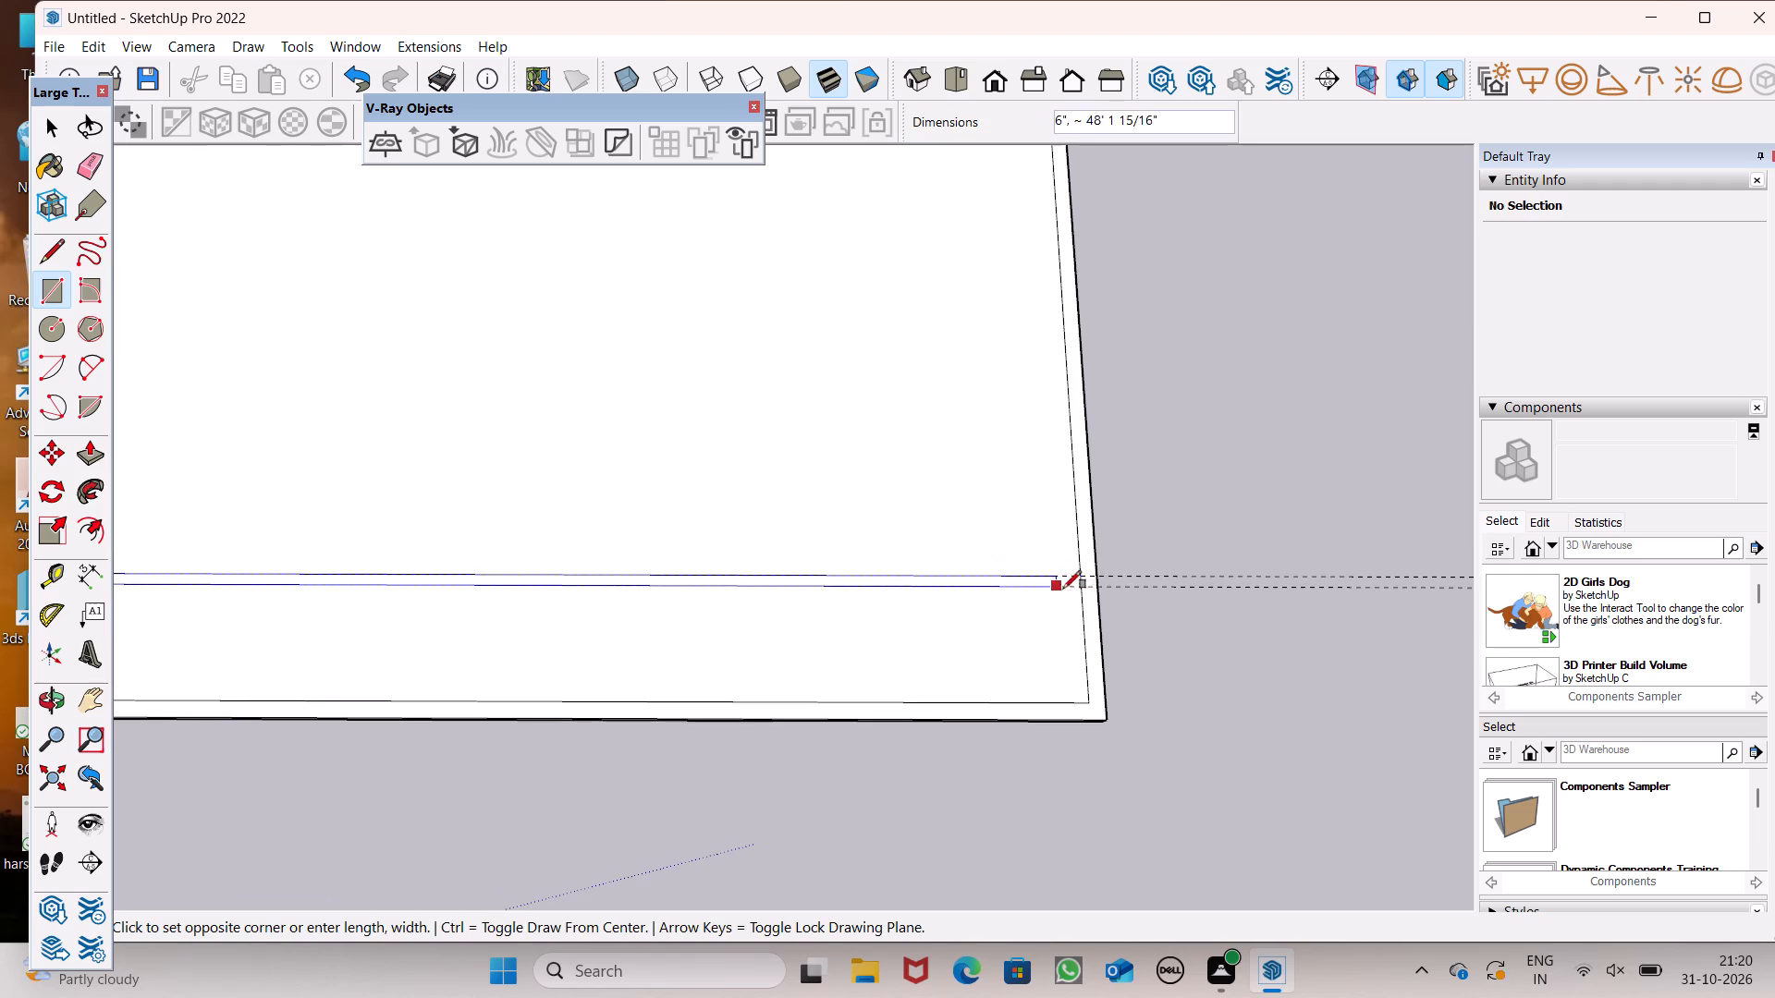
pyautogui.click(1094, 590)
# Erase both construction guides from the slab.
pyautogui.scroll(-8, 922, 429)
pyautogui.scroll(-2, 867, 505)
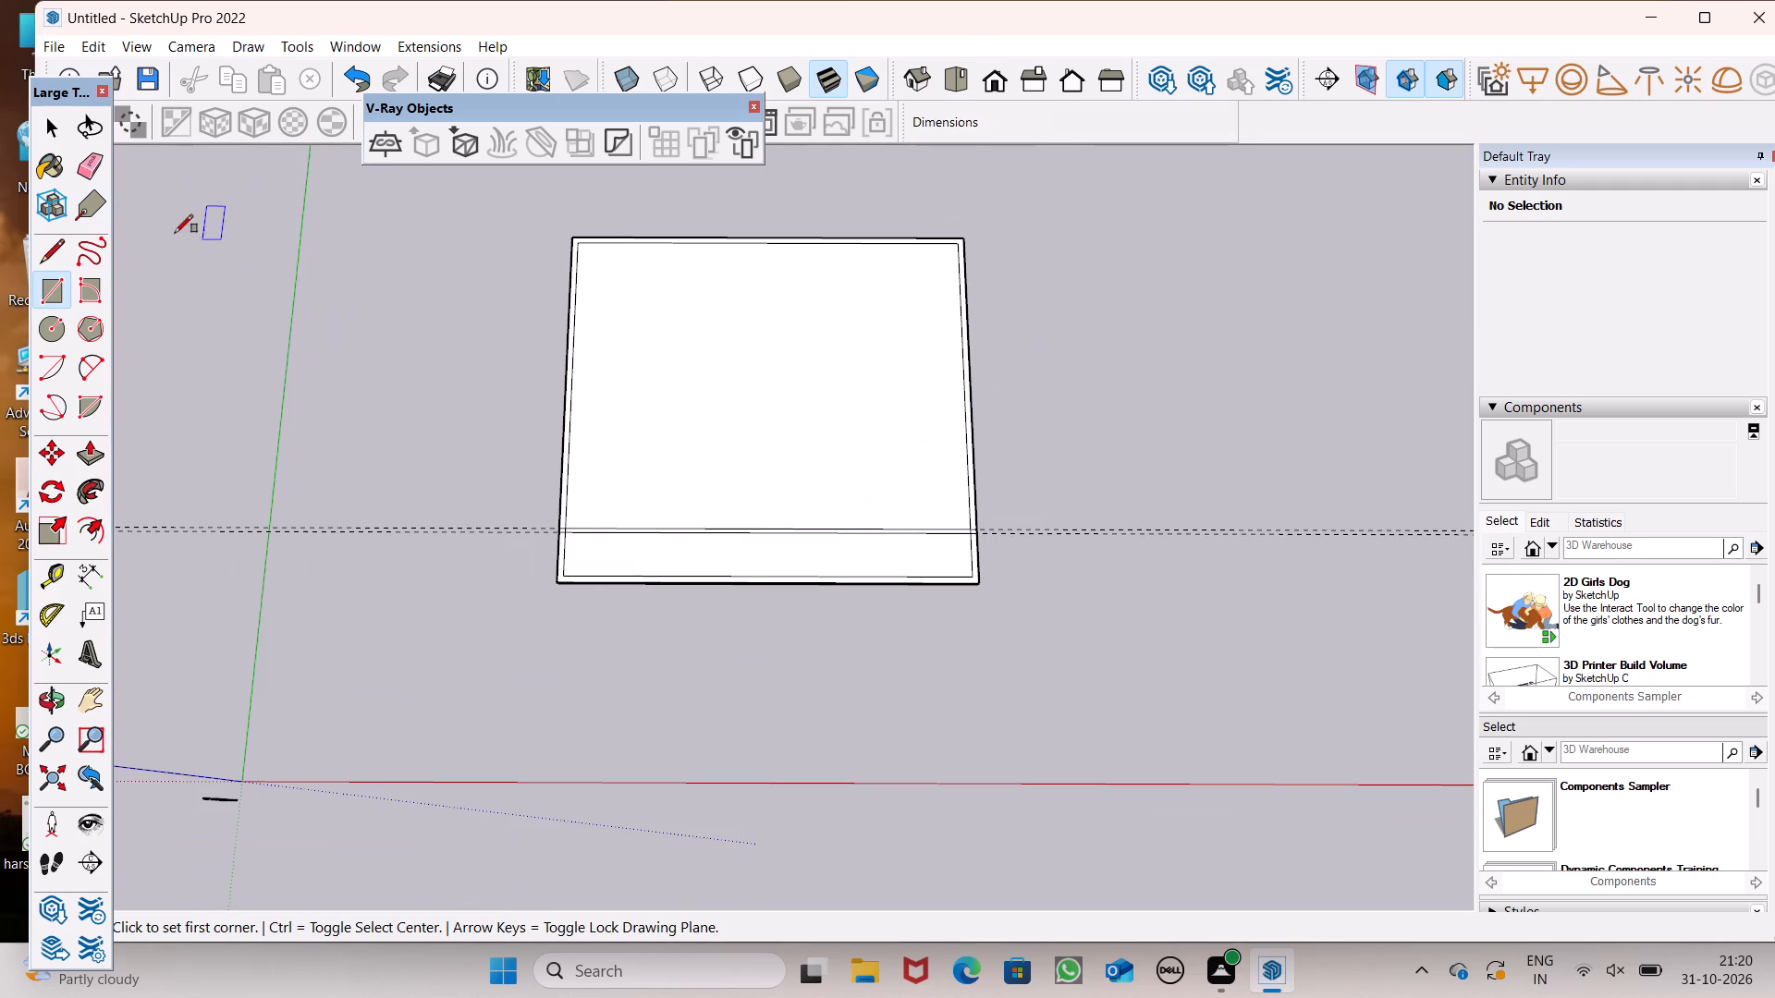
pyautogui.click(80, 171)
pyautogui.moveTo(339, 411); pyautogui.dragTo(351, 529)
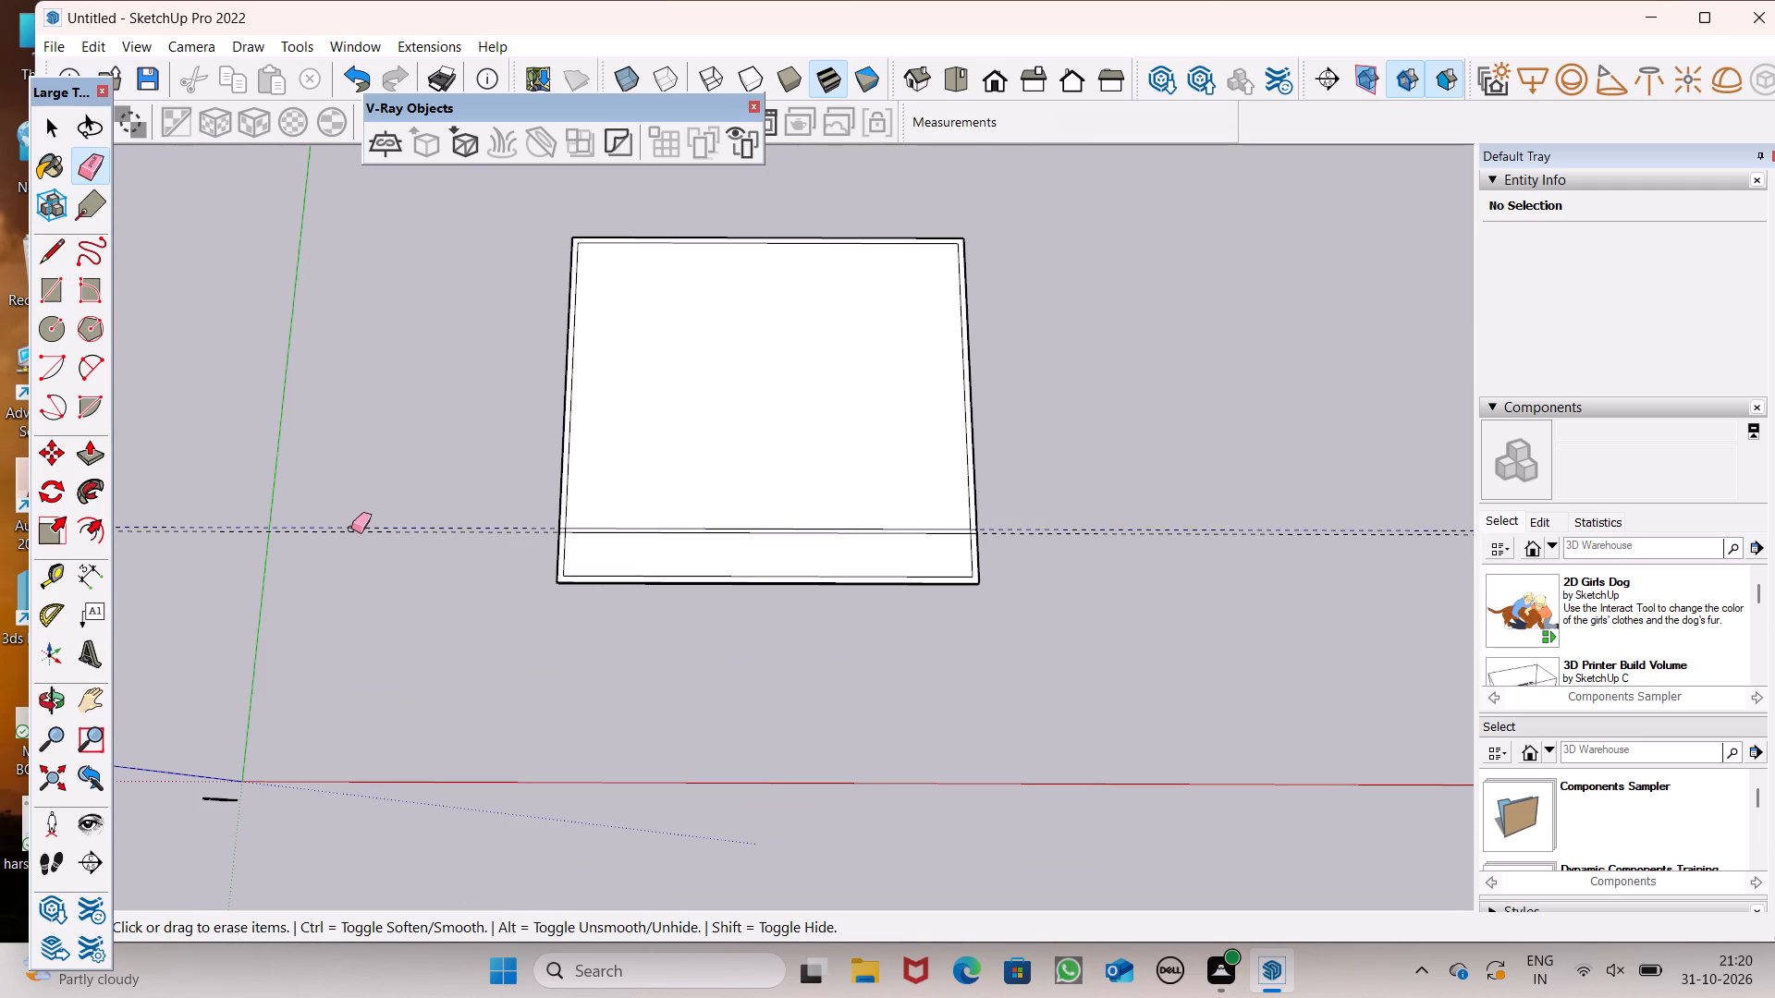
pyautogui.moveTo(351, 529); pyautogui.dragTo(359, 553)
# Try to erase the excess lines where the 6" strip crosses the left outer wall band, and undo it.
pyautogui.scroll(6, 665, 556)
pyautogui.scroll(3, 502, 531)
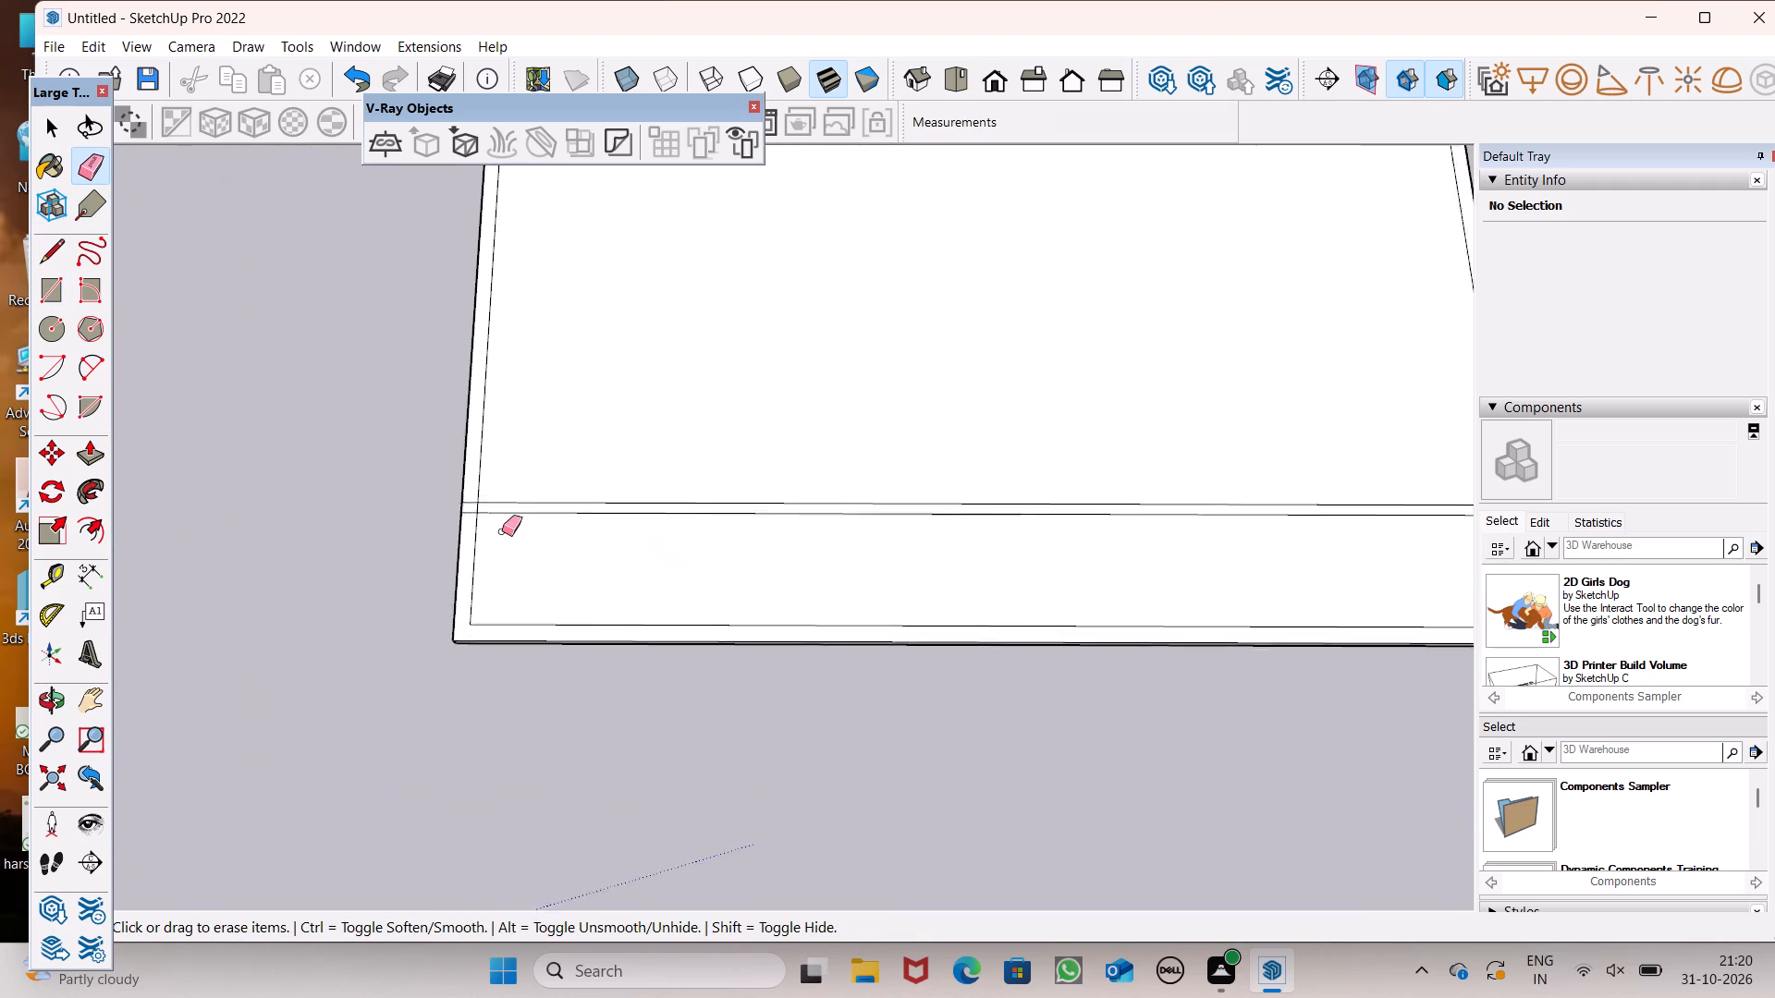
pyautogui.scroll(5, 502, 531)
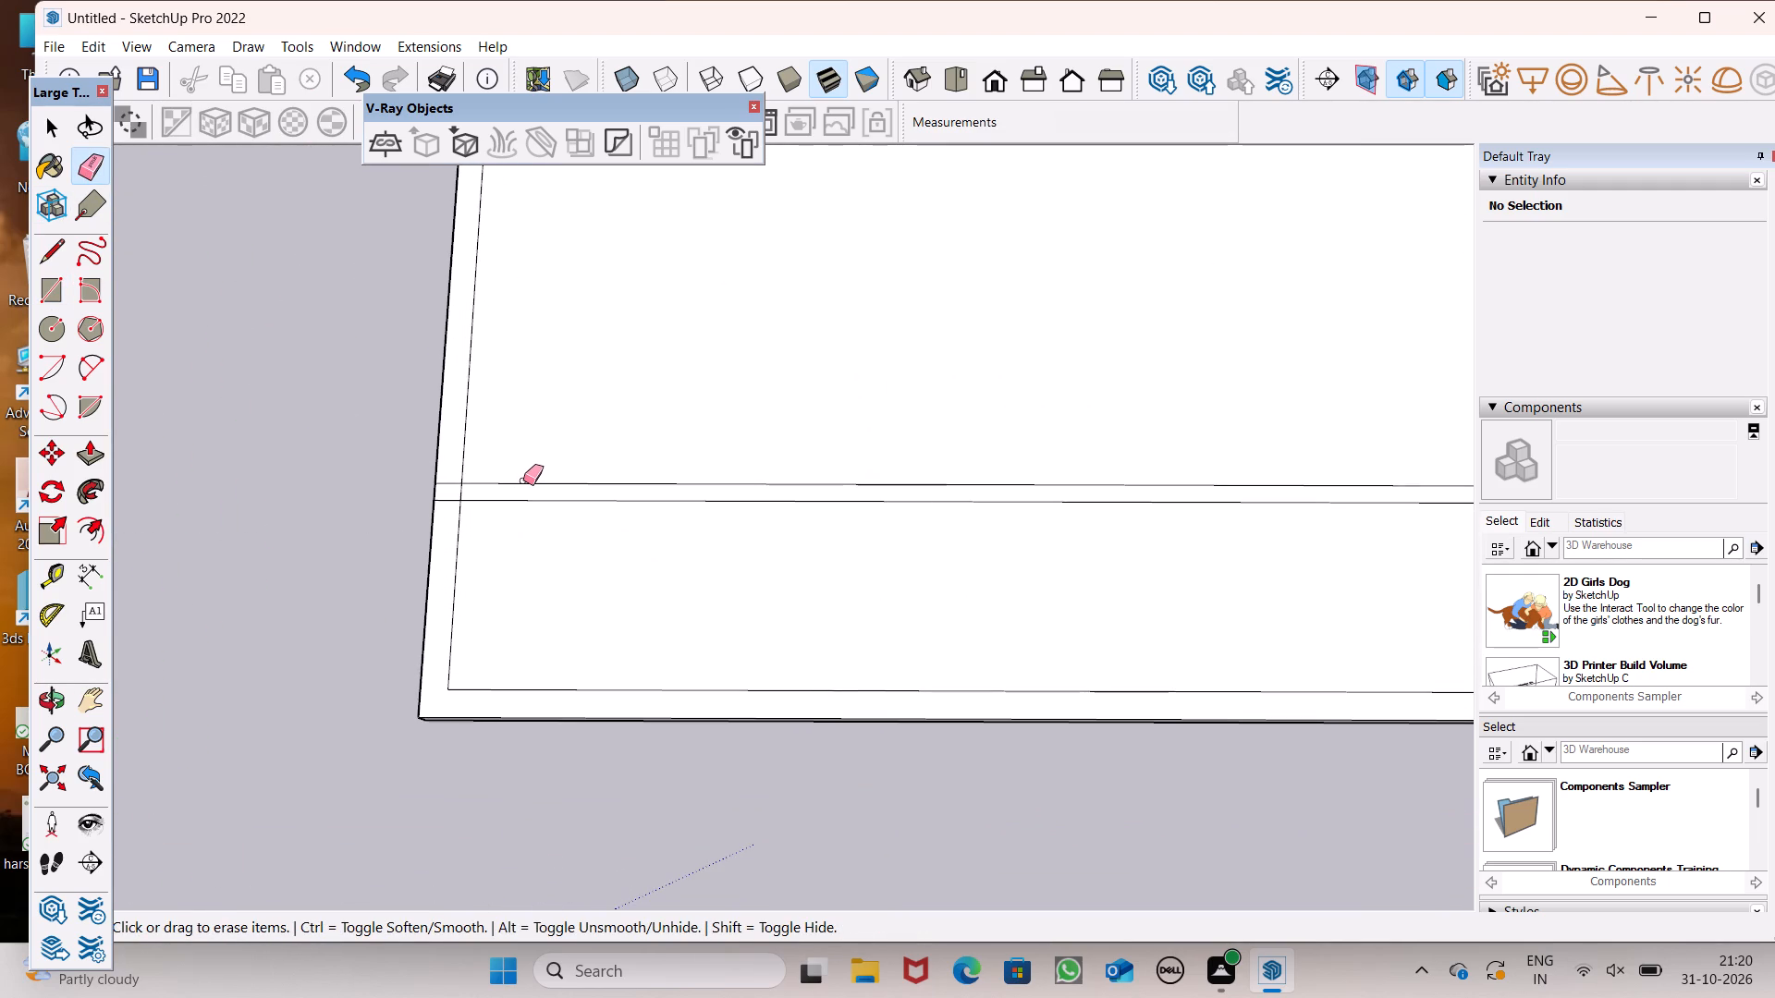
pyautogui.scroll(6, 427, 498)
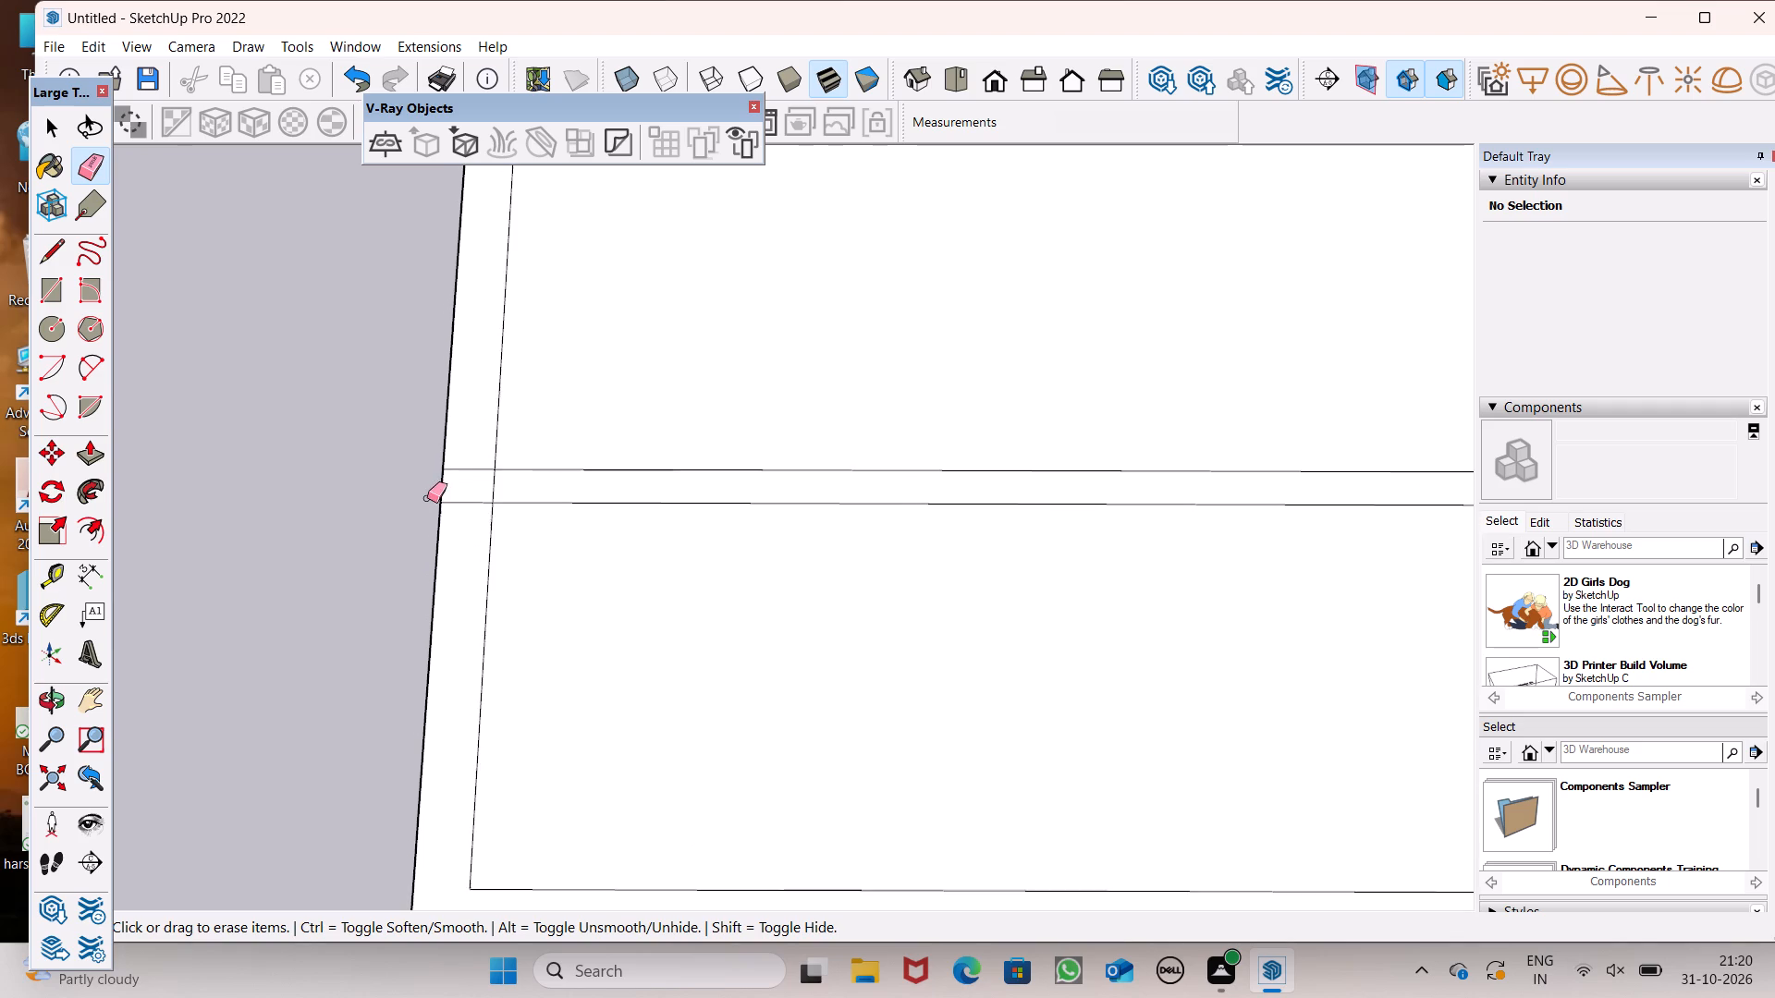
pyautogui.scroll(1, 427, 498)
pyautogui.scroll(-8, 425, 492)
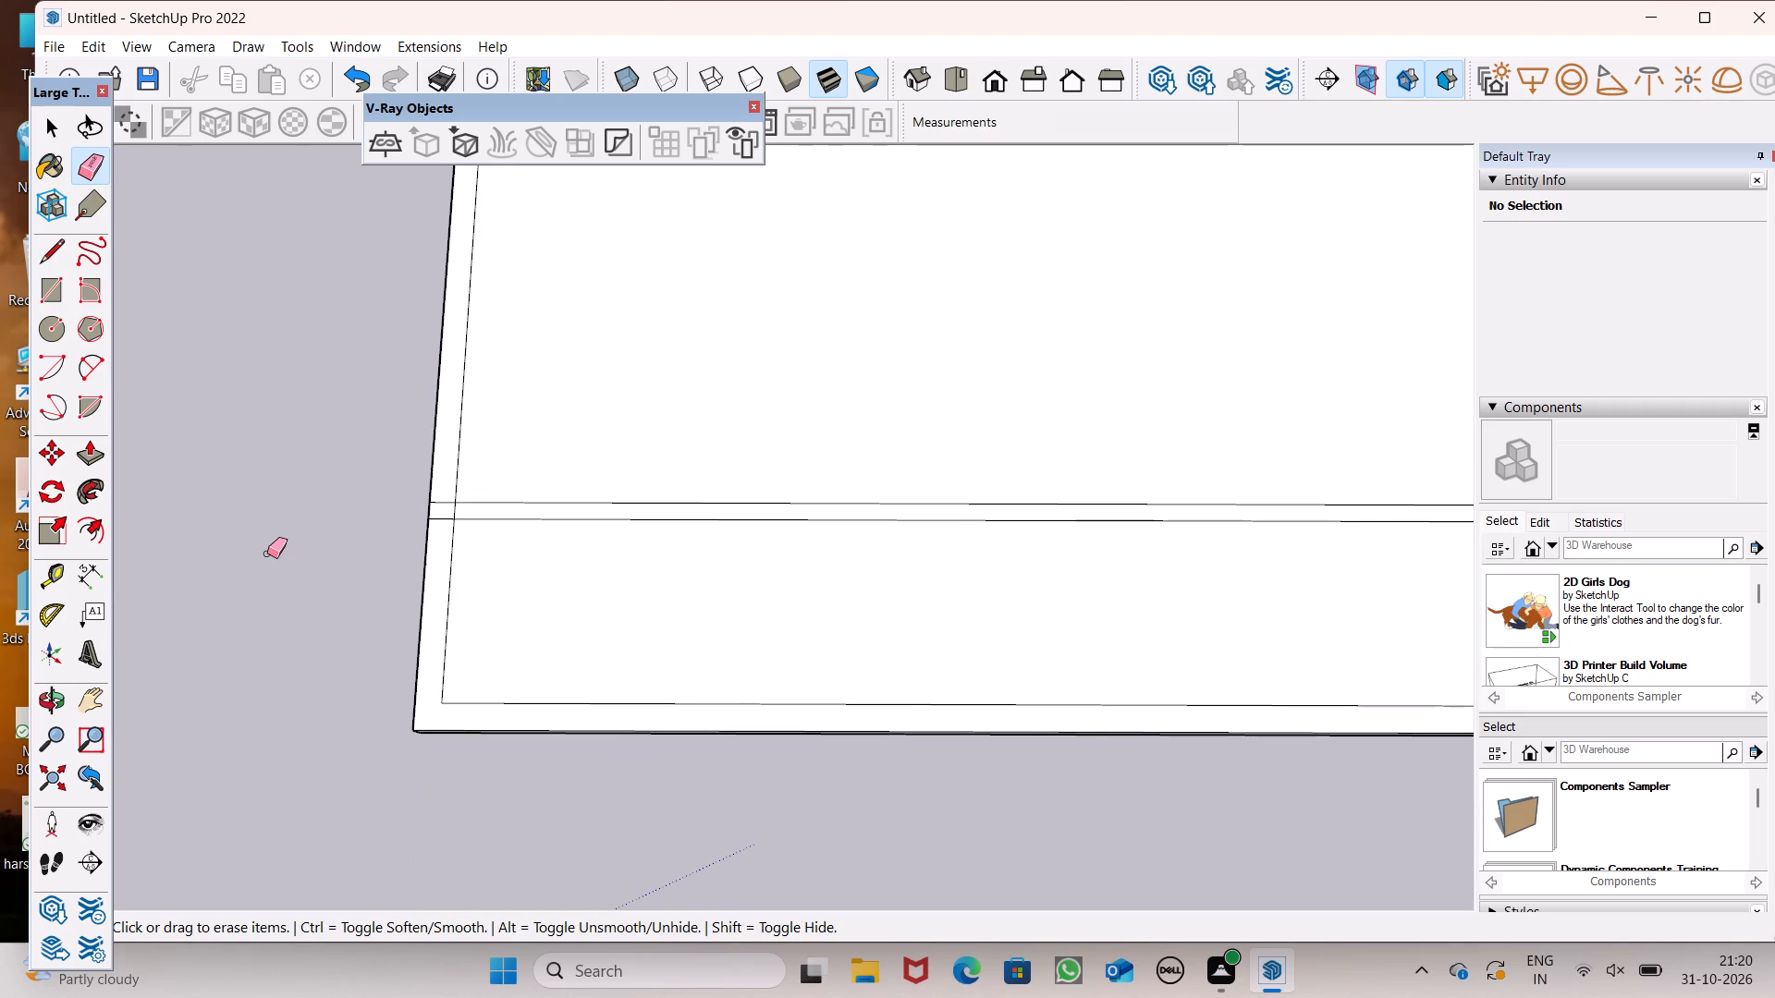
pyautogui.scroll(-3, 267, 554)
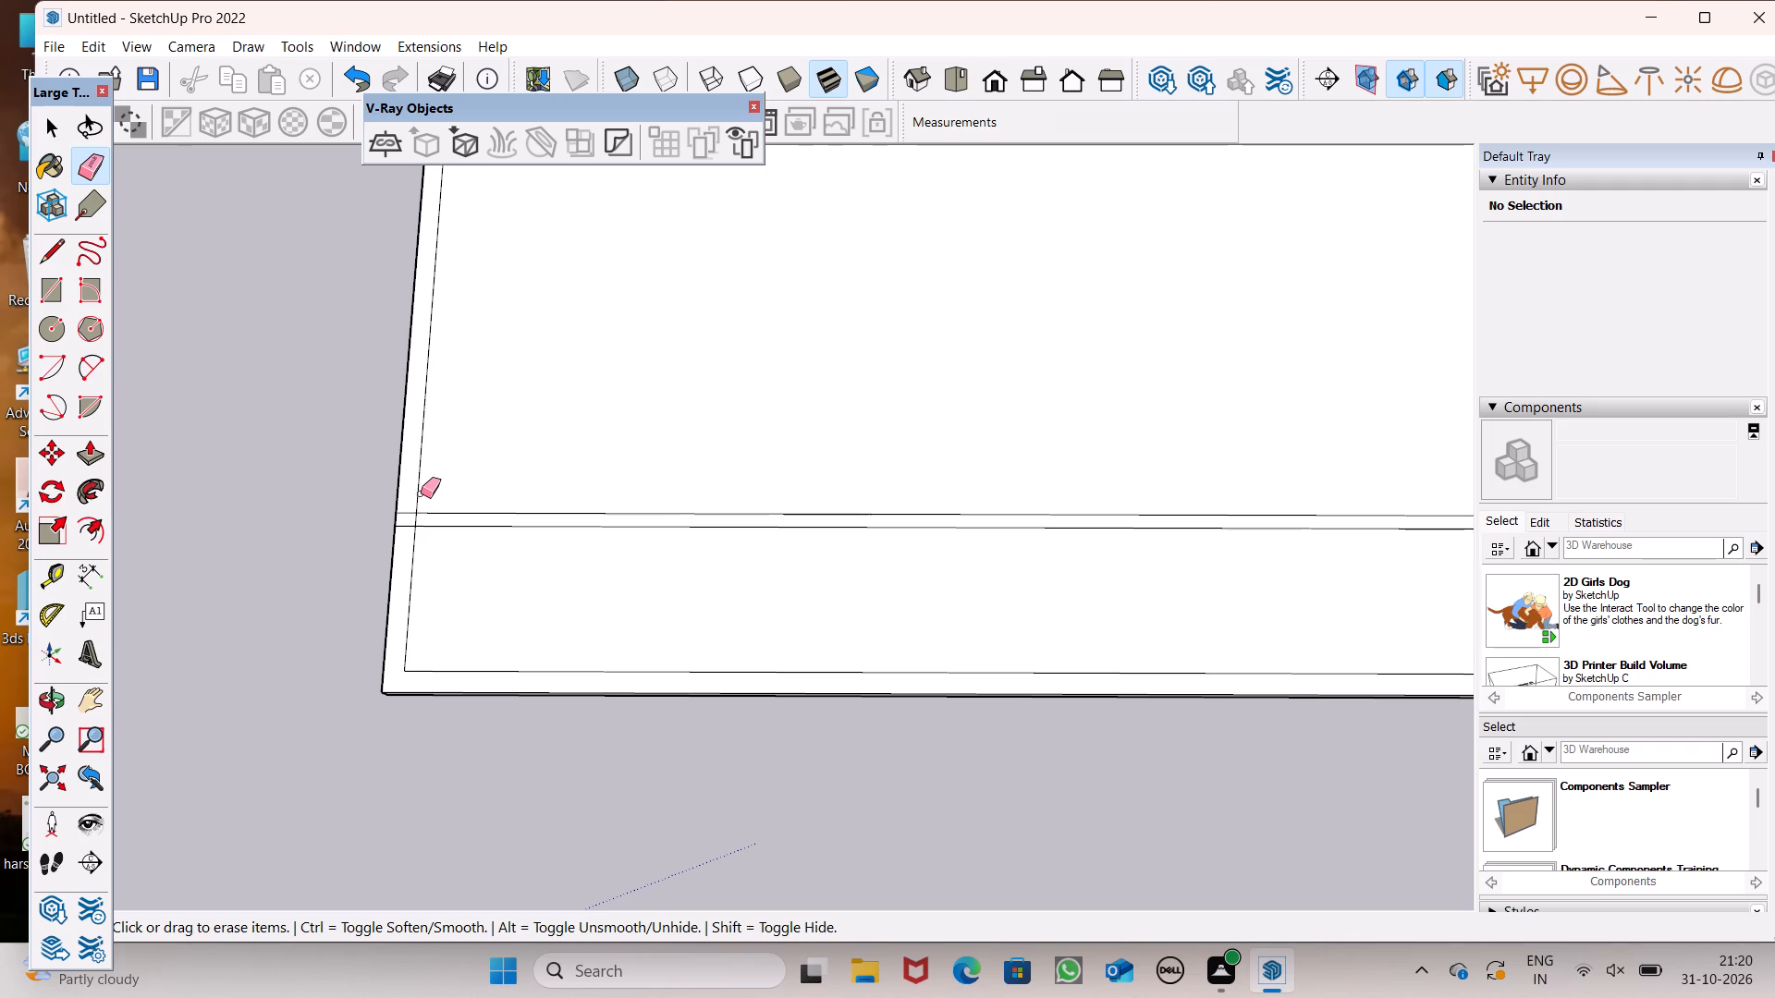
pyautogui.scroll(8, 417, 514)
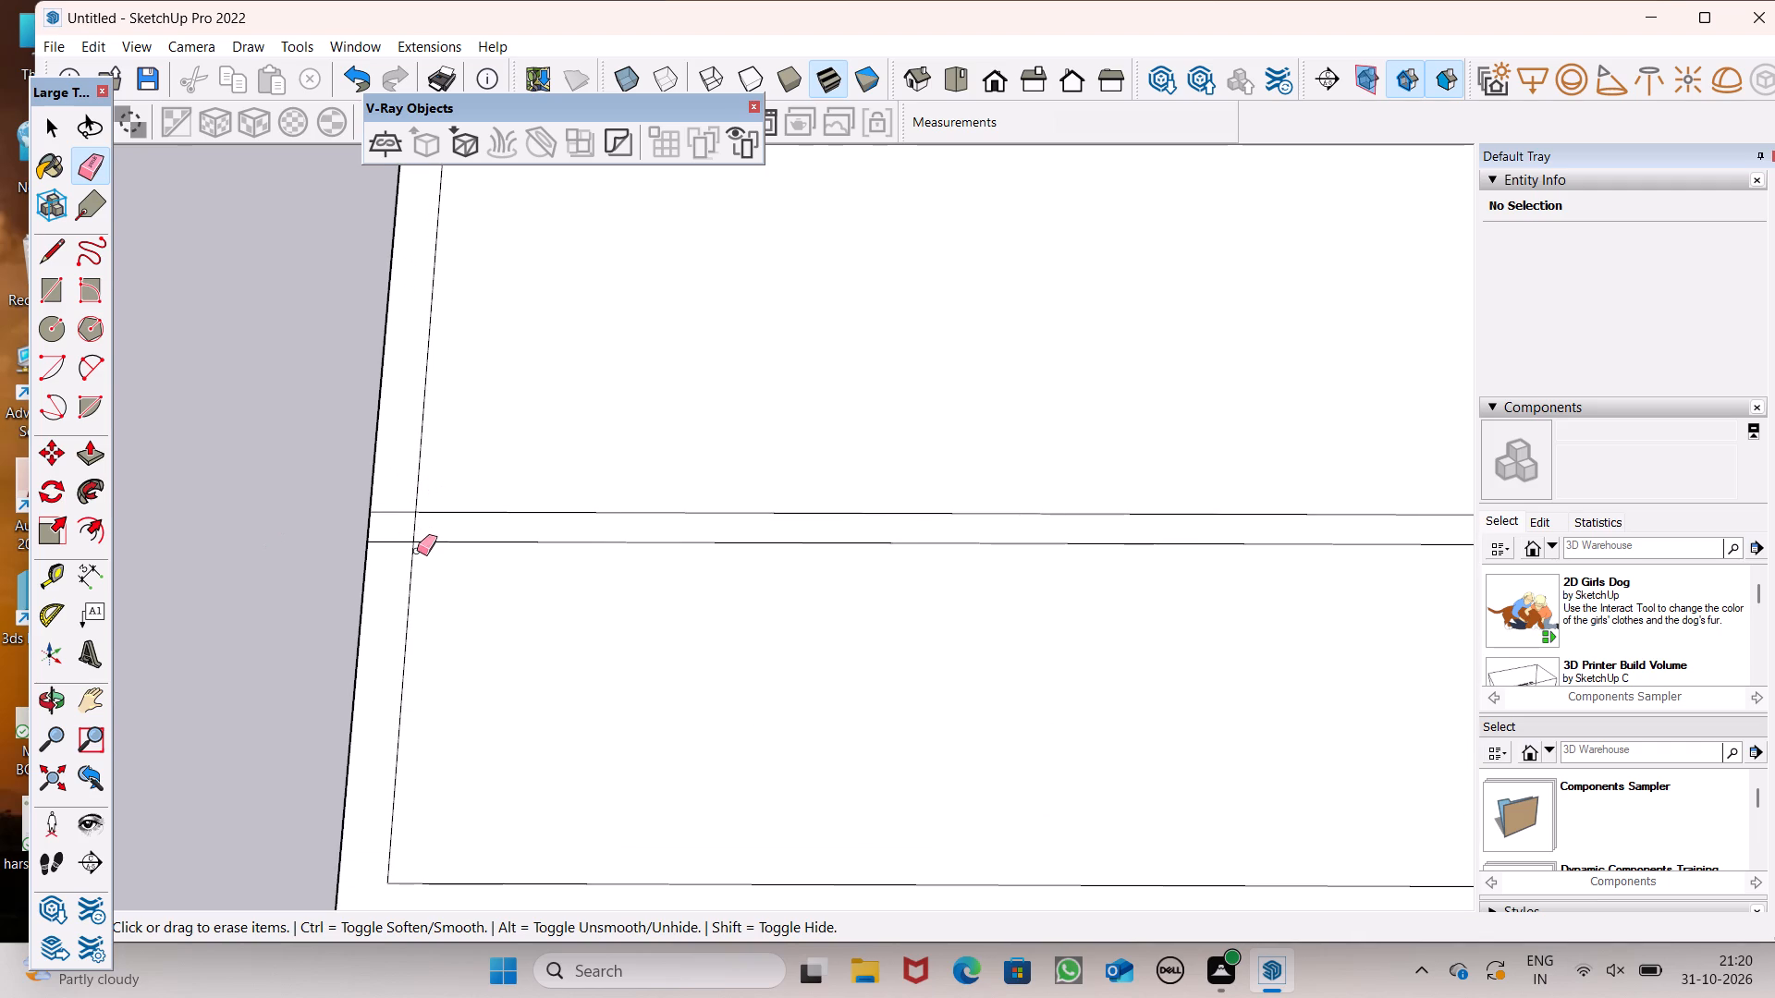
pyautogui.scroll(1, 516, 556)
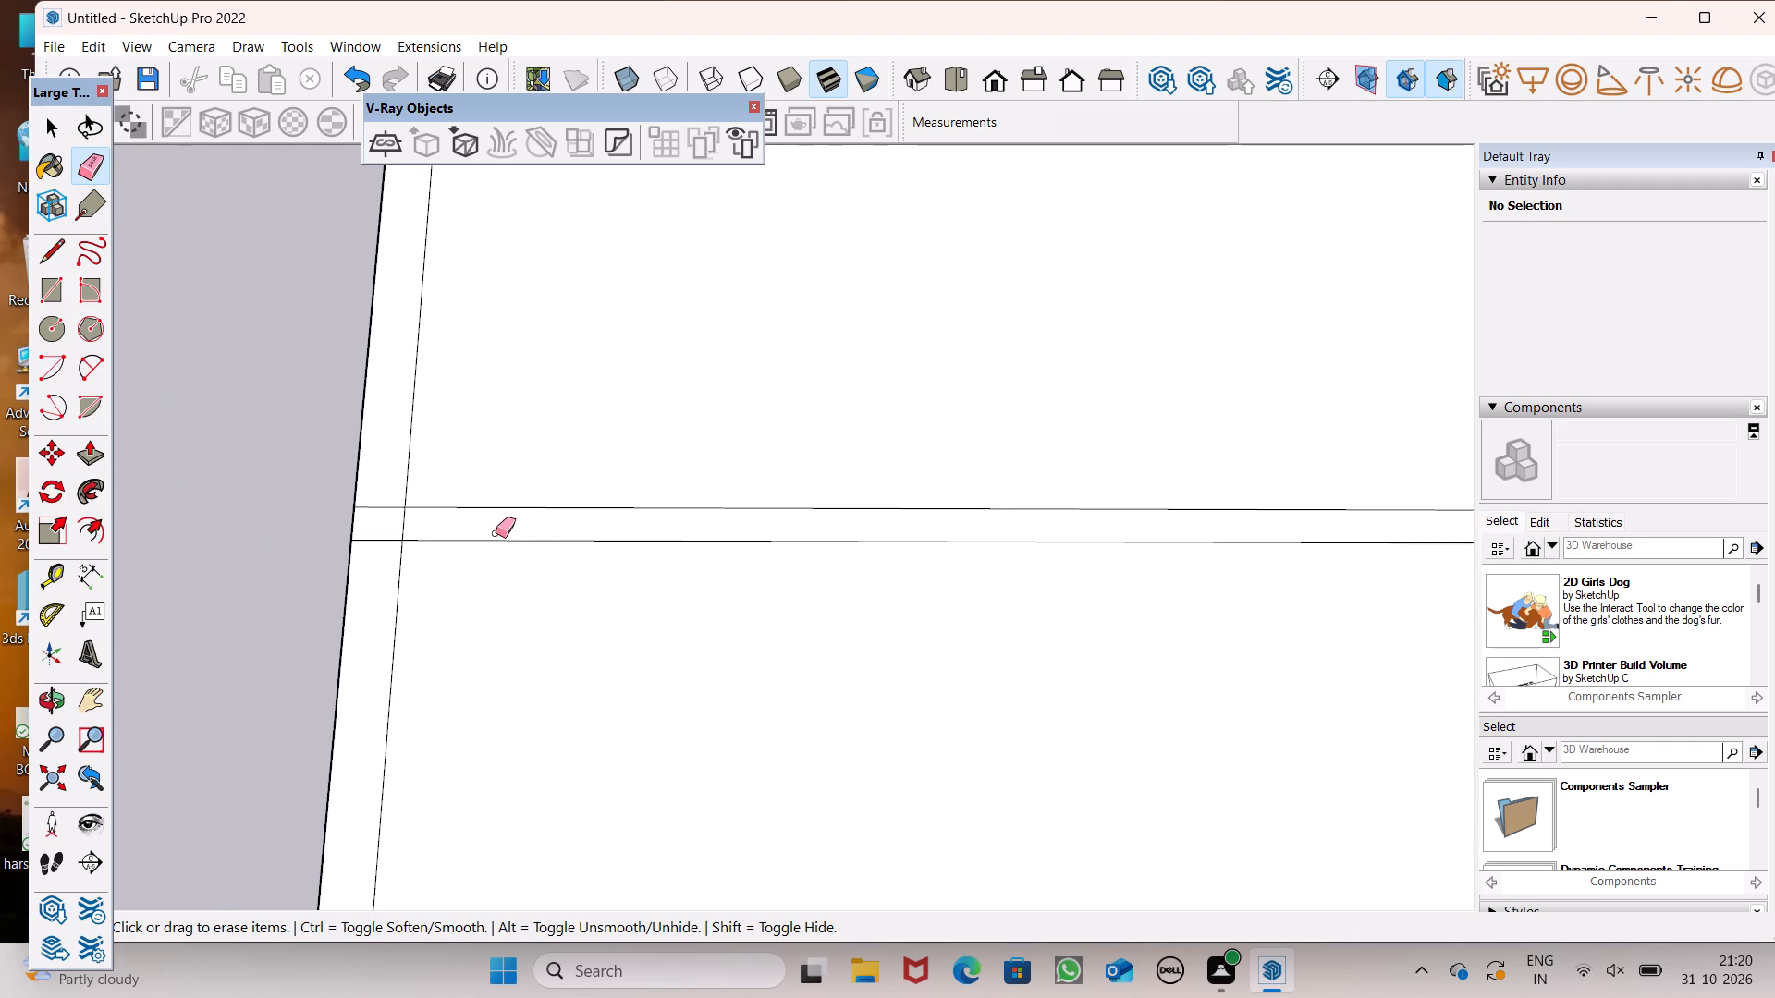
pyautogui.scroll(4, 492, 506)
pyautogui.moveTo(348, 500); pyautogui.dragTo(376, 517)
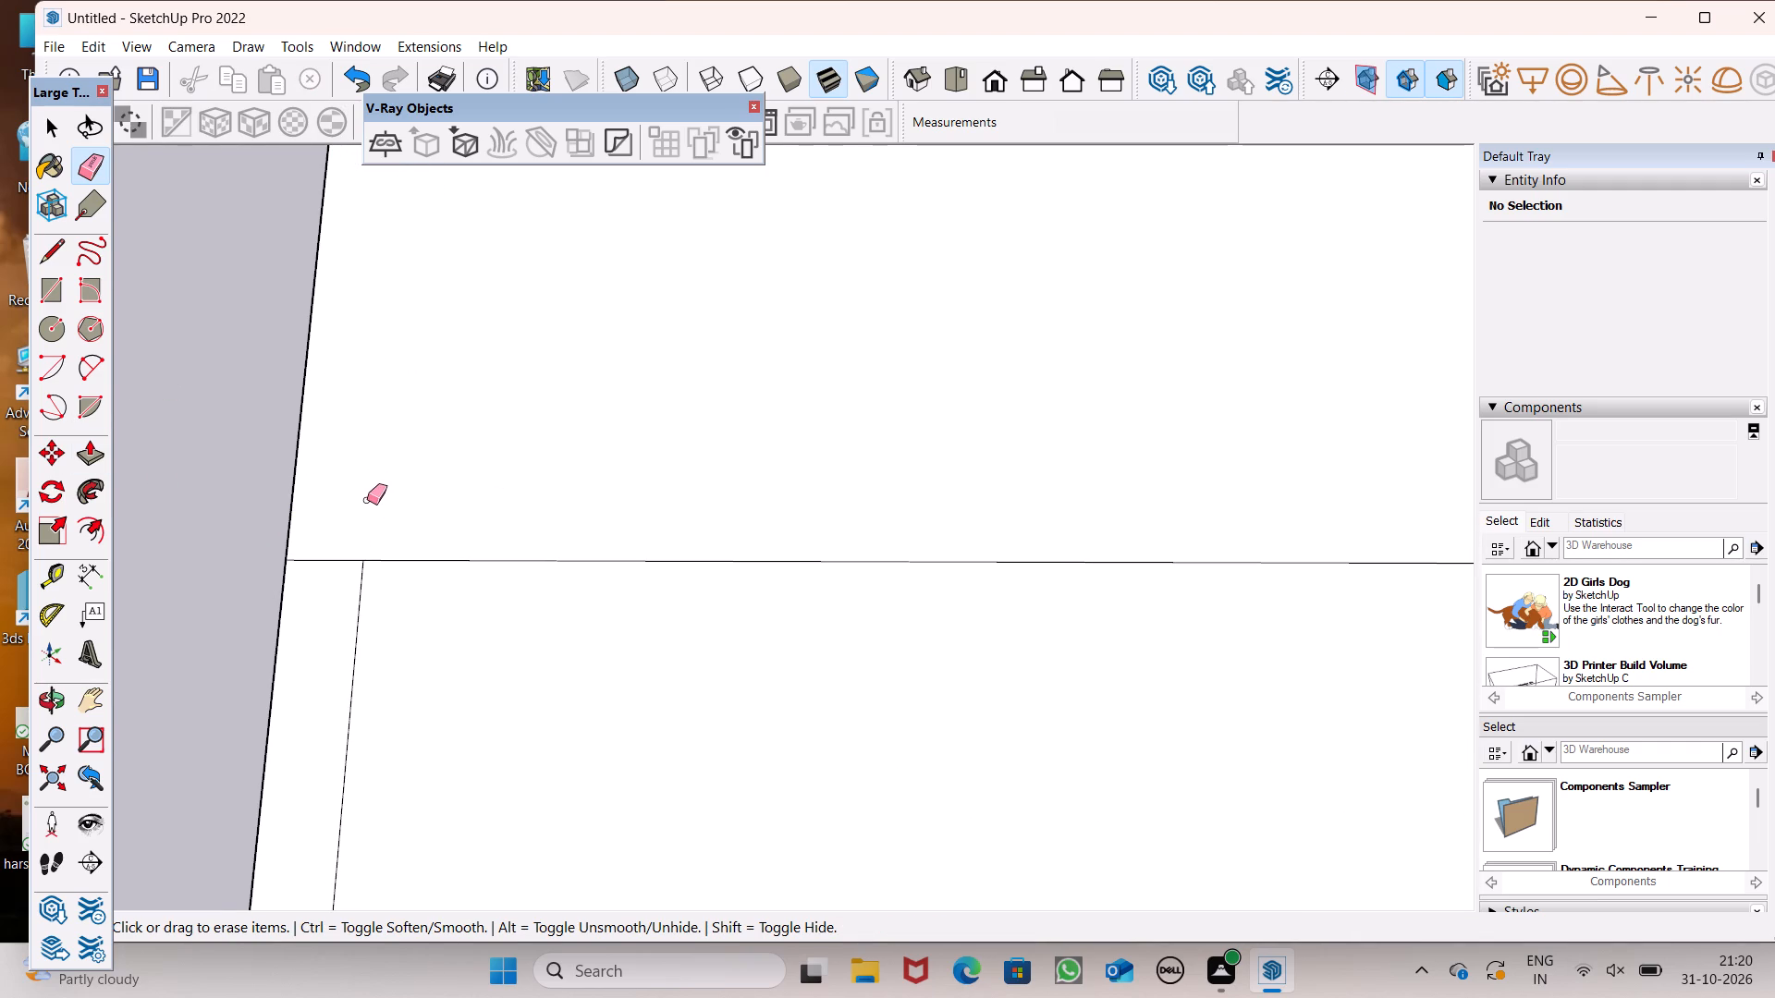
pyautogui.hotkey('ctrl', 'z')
# Erase the strip's inner line across the left wall band and the wall's inner line between the two strip lines.
pyautogui.scroll(-5, 366, 486)
pyautogui.click(346, 496)
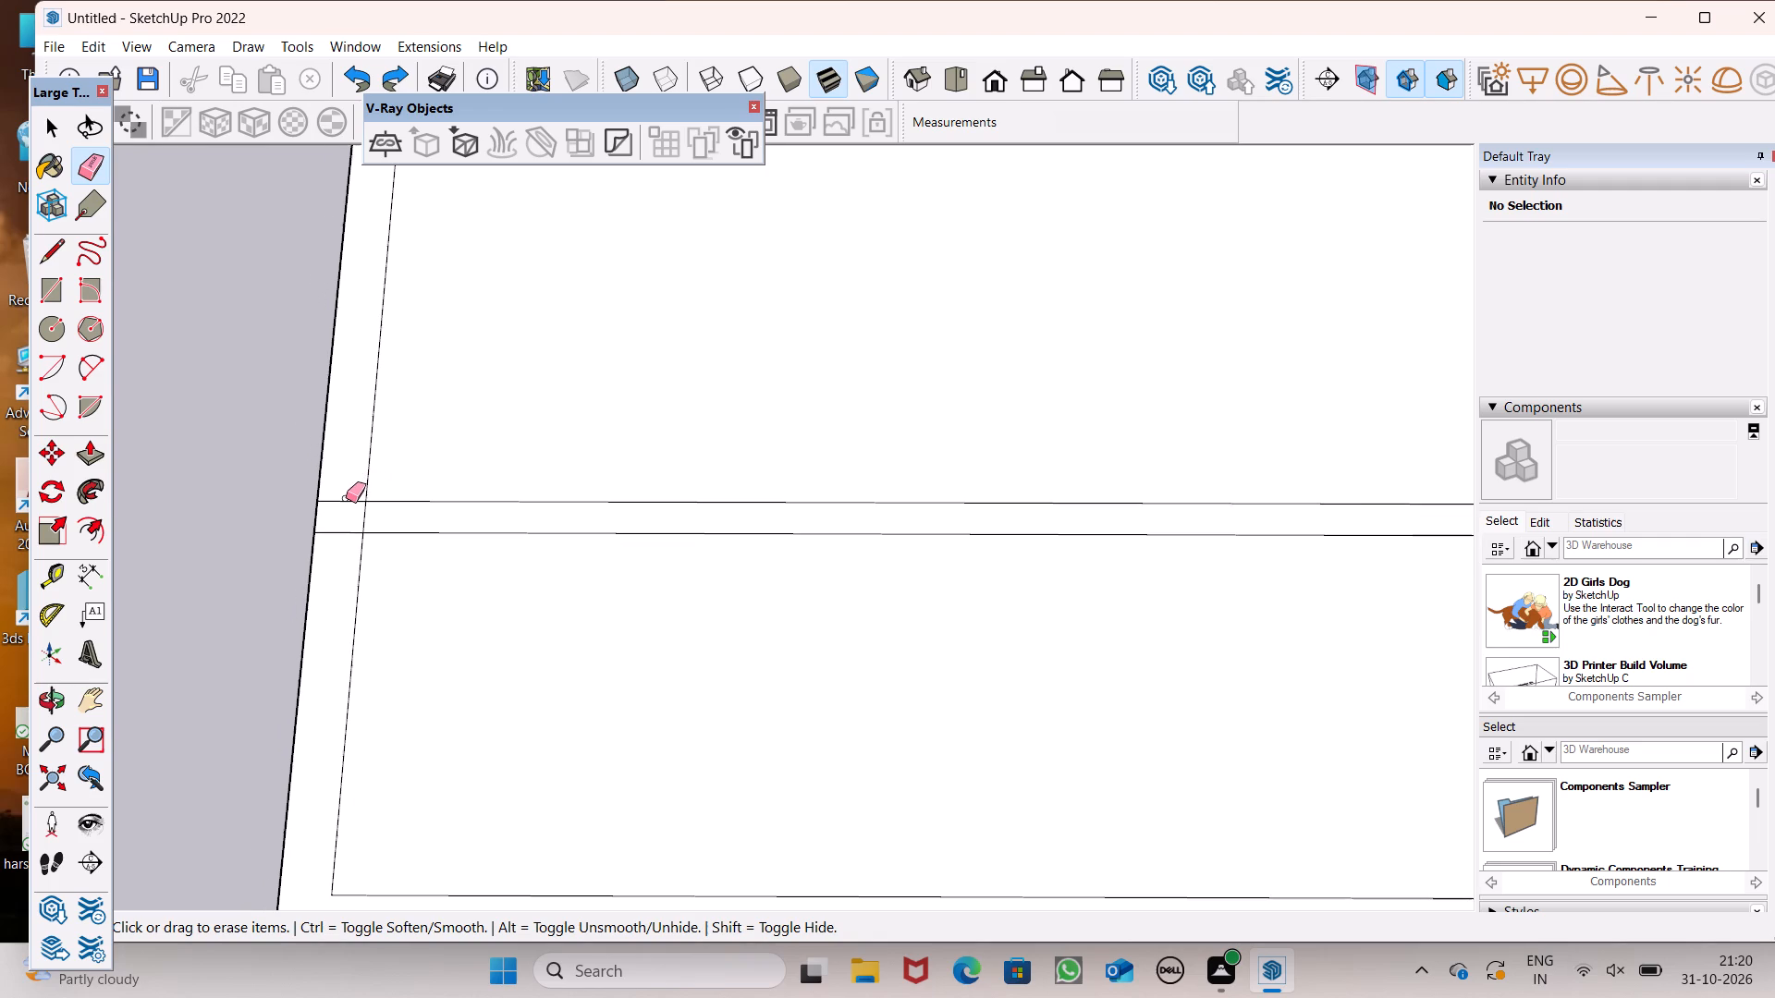
pyautogui.scroll(16, 346, 508)
pyautogui.click(357, 492)
pyautogui.moveTo(359, 483); pyautogui.dragTo(363, 488)
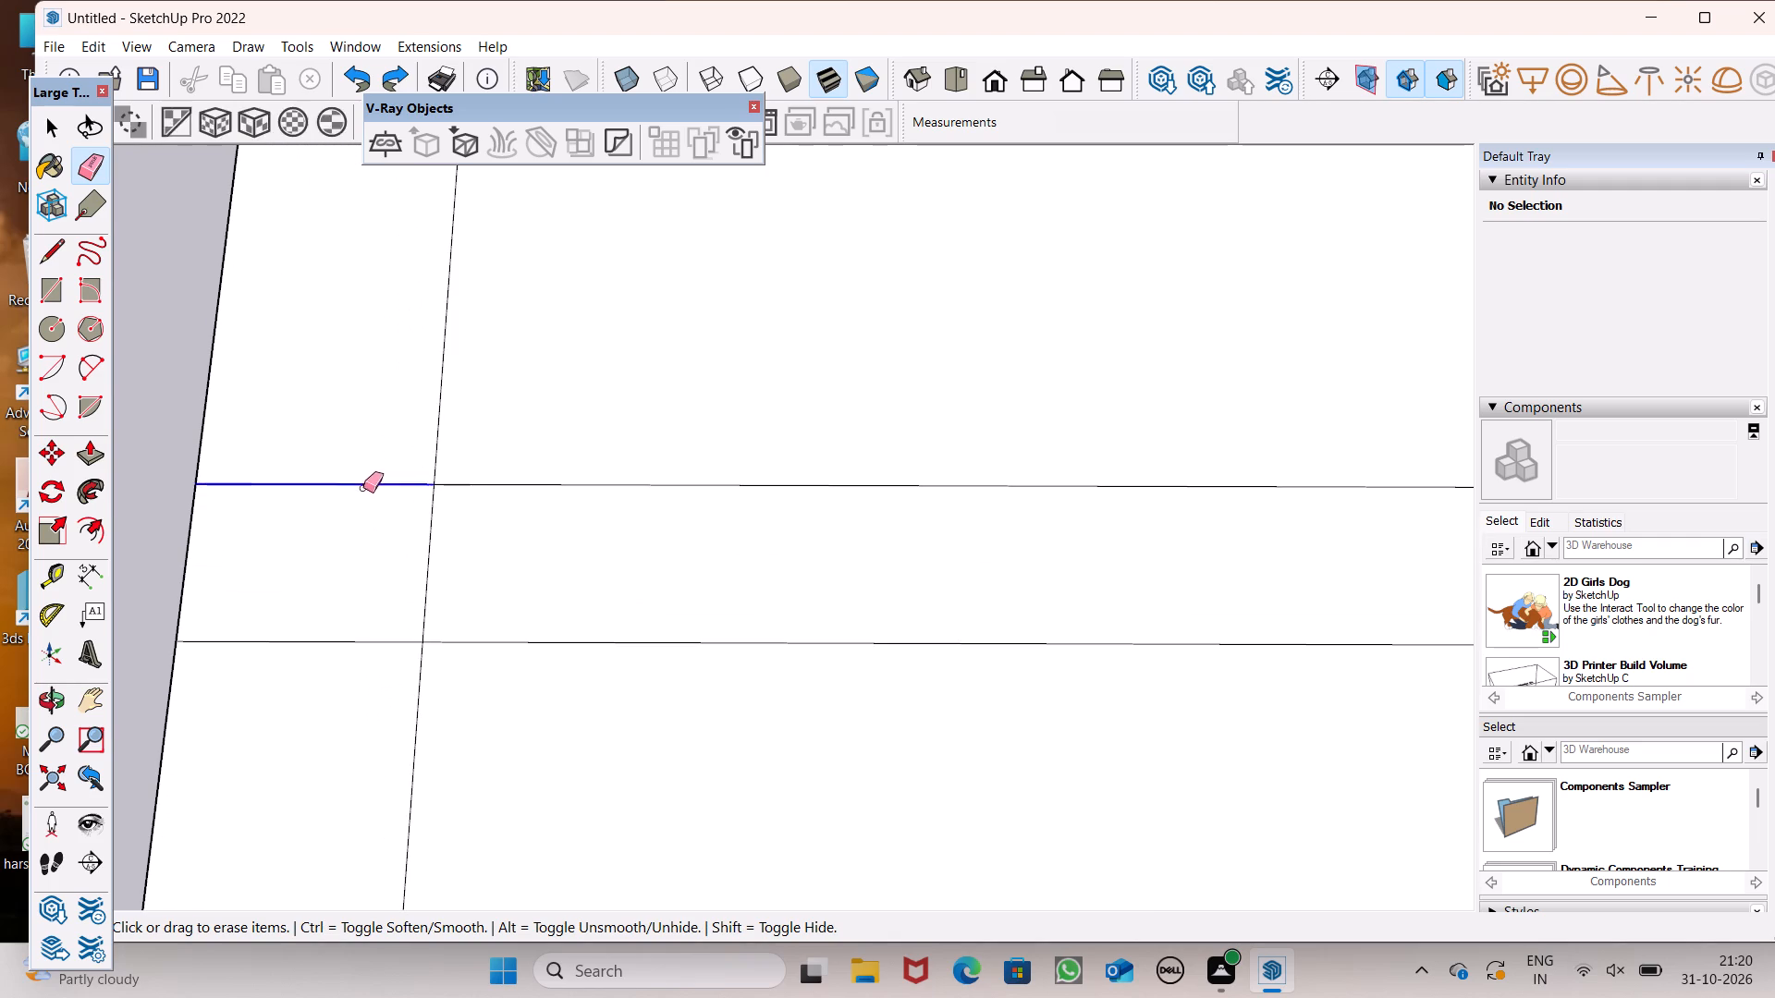
pyautogui.moveTo(363, 488); pyautogui.dragTo(375, 497)
pyautogui.click(427, 536)
# Erase the matching crossing segments at the right wall so the strip joins the wall outline.
pyautogui.scroll(-20, 360, 517)
pyautogui.scroll(-13, 360, 517)
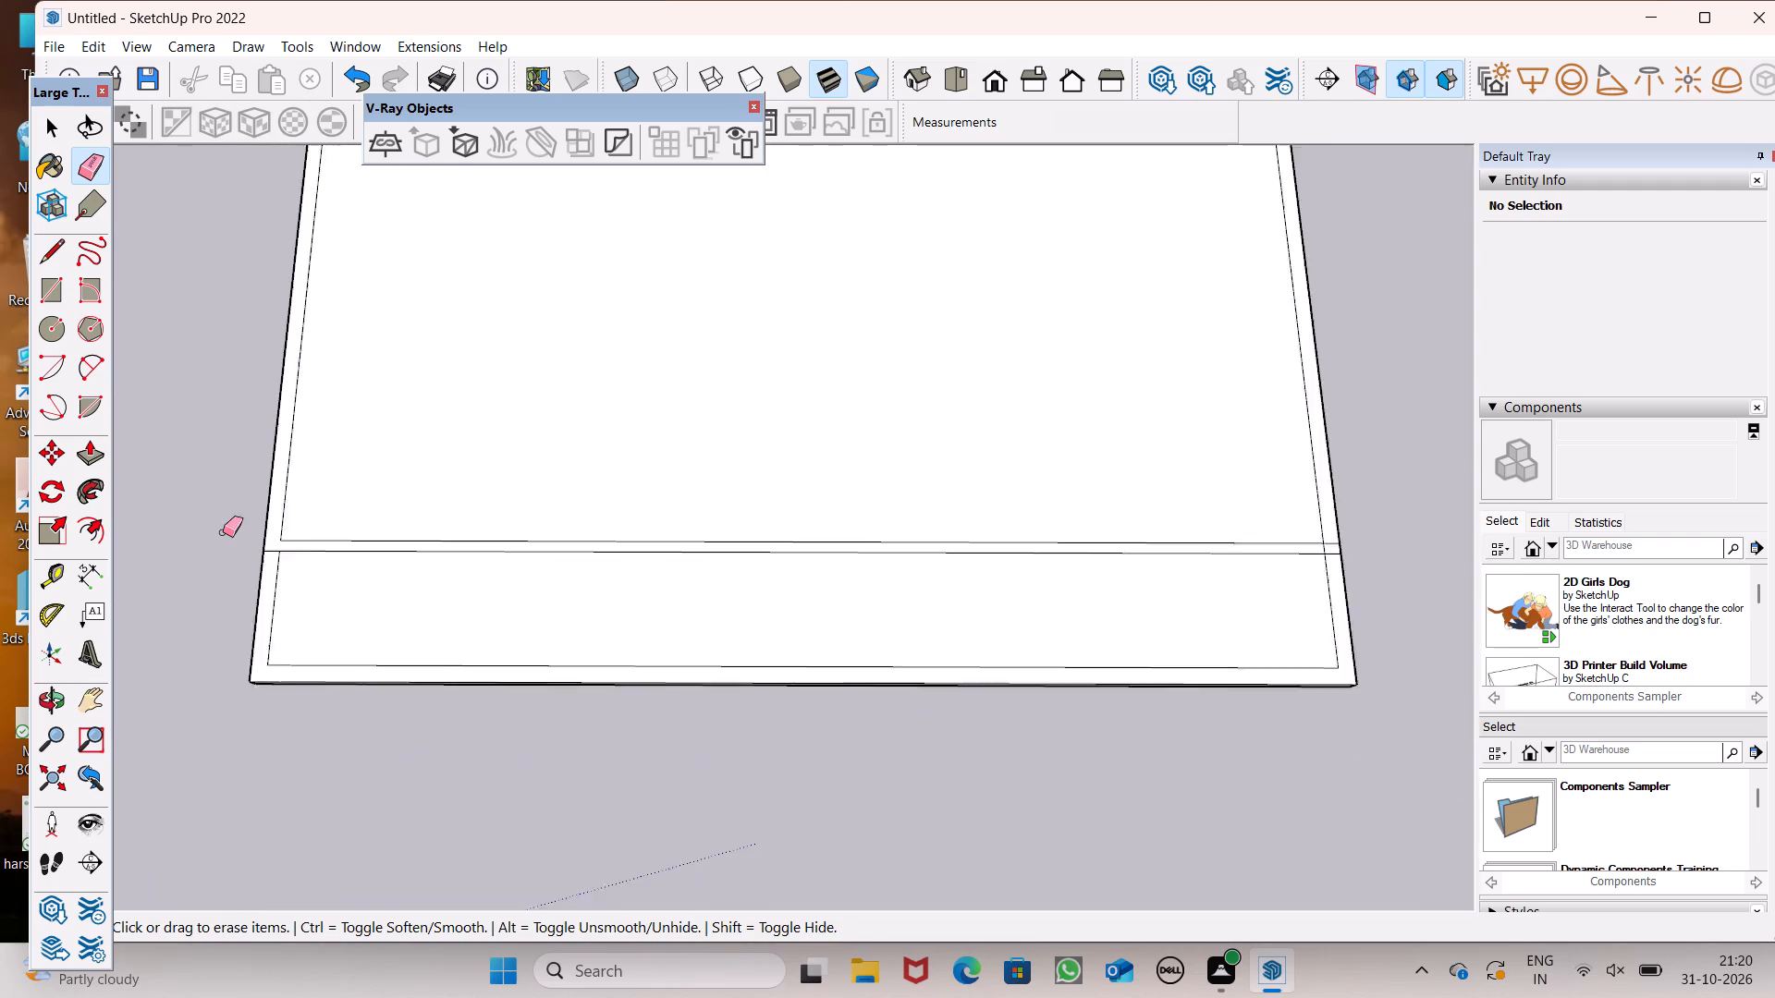
pyautogui.scroll(-3, 223, 532)
pyautogui.scroll(8, 611, 587)
pyautogui.scroll(17, 1299, 485)
pyautogui.middleClick(1274, 518)
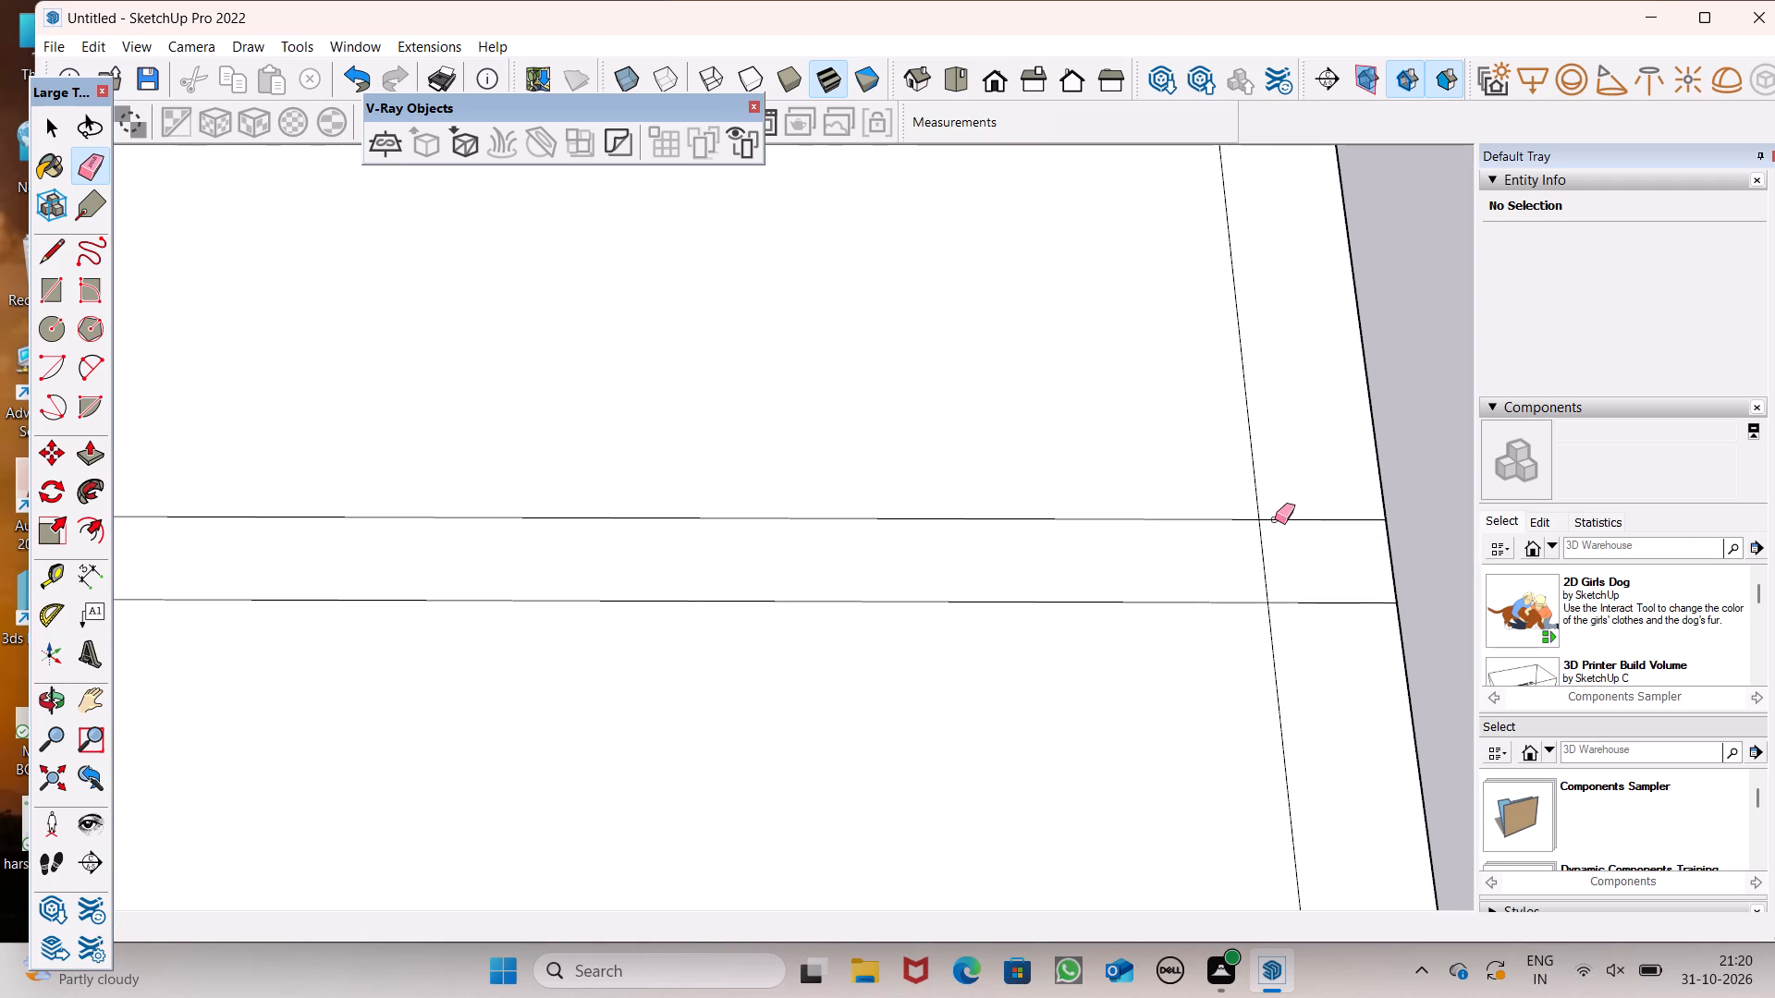
pyautogui.moveTo(1276, 519); pyautogui.dragTo(1254, 564)
# Push/Pull the joined wall outline around the main floor area up by 10', leaving the front strip of slab flat.
pyautogui.scroll(-17, 1313, 456)
pyautogui.scroll(-8, 1315, 442)
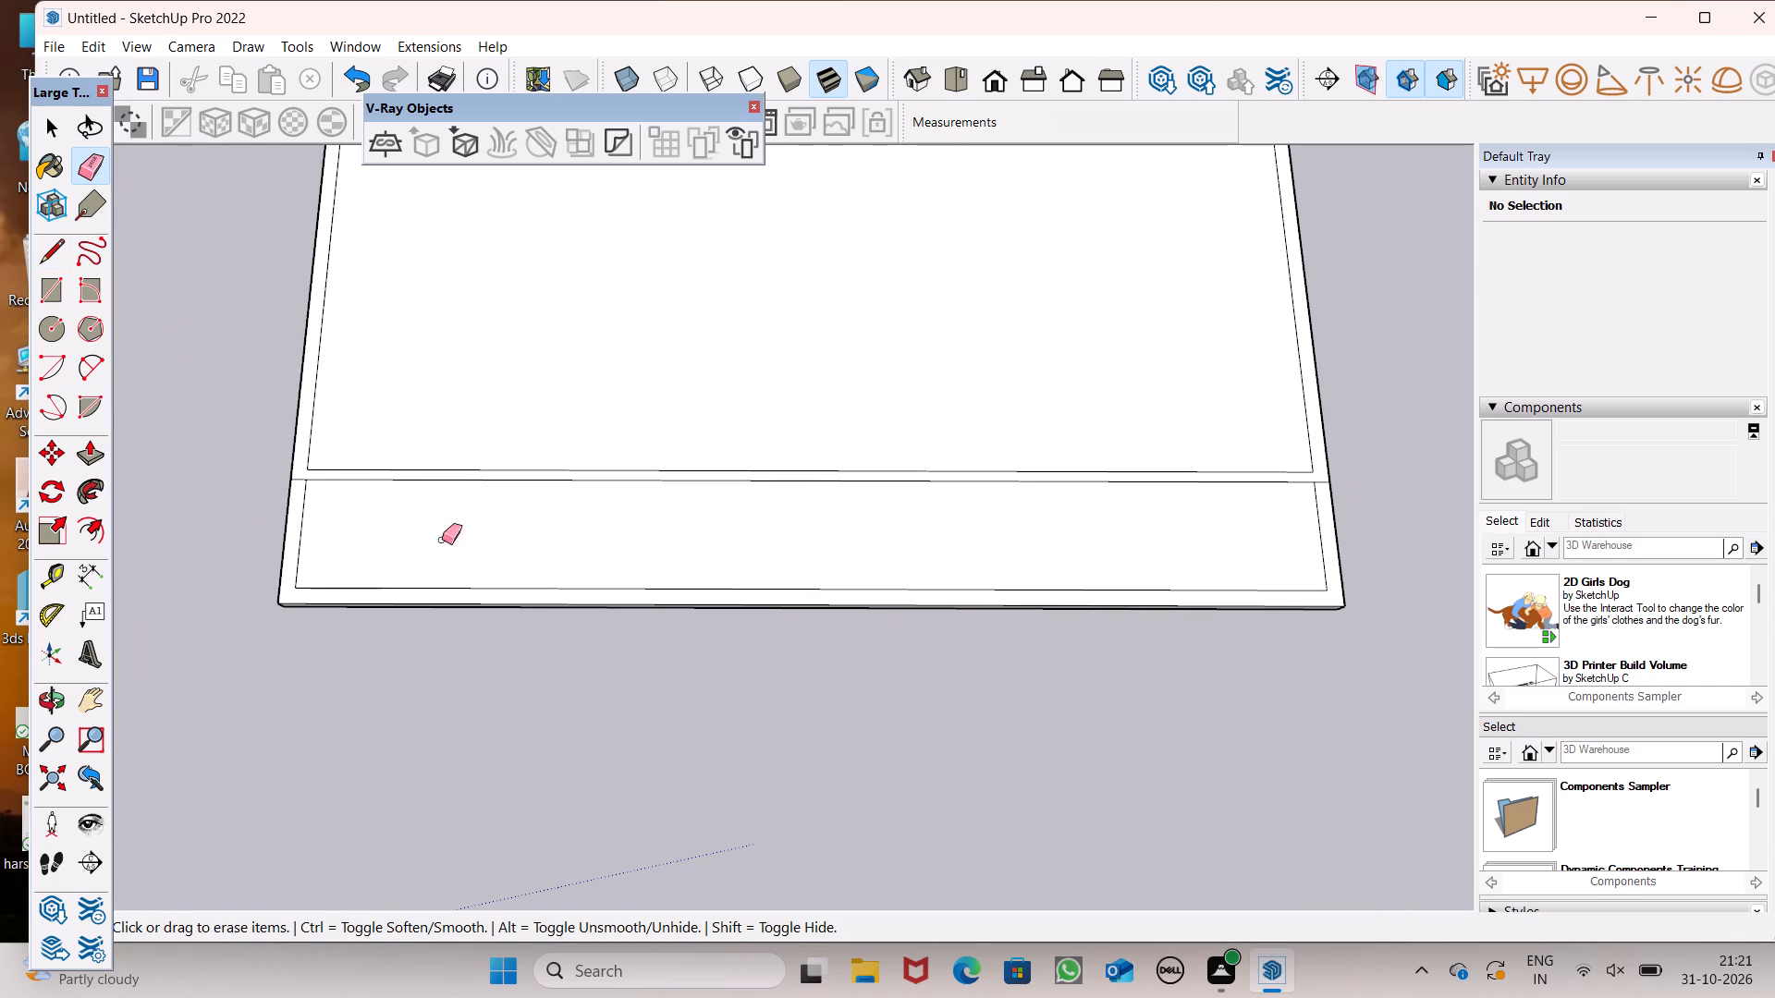
pyautogui.scroll(-5, 508, 606)
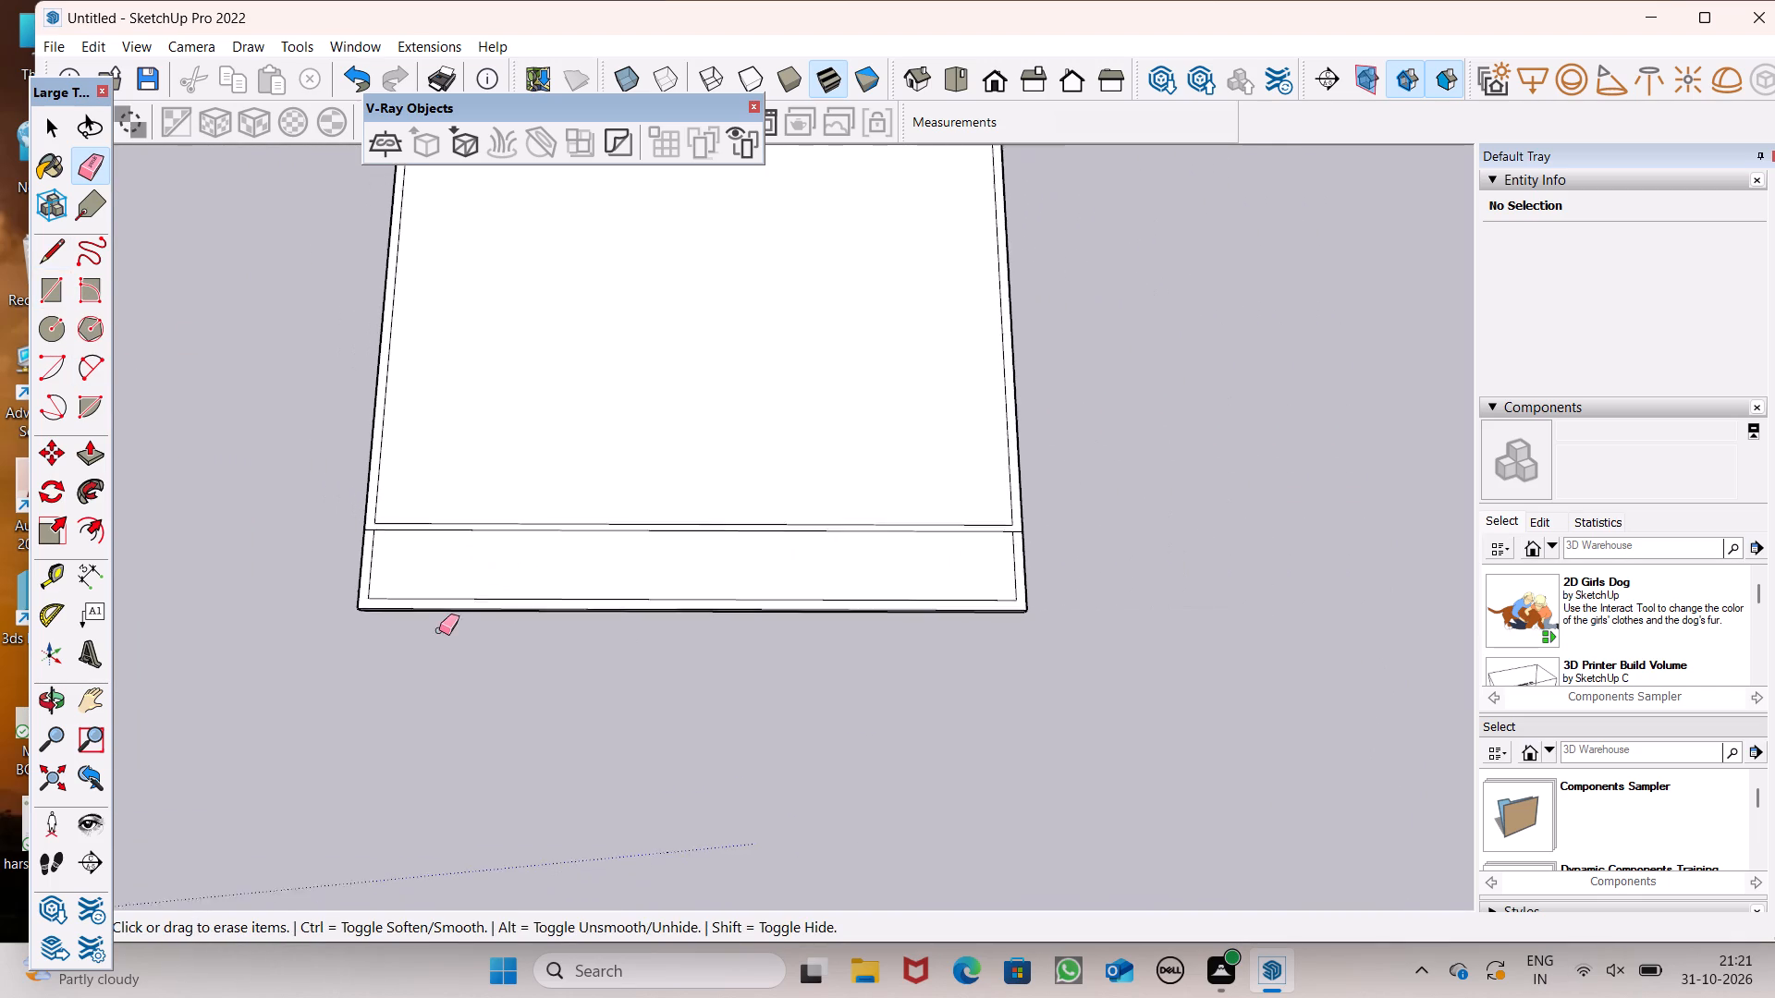
pyautogui.scroll(-2, 439, 630)
pyautogui.scroll(3, 386, 432)
pyautogui.scroll(-3, 399, 575)
pyautogui.scroll(2, 377, 434)
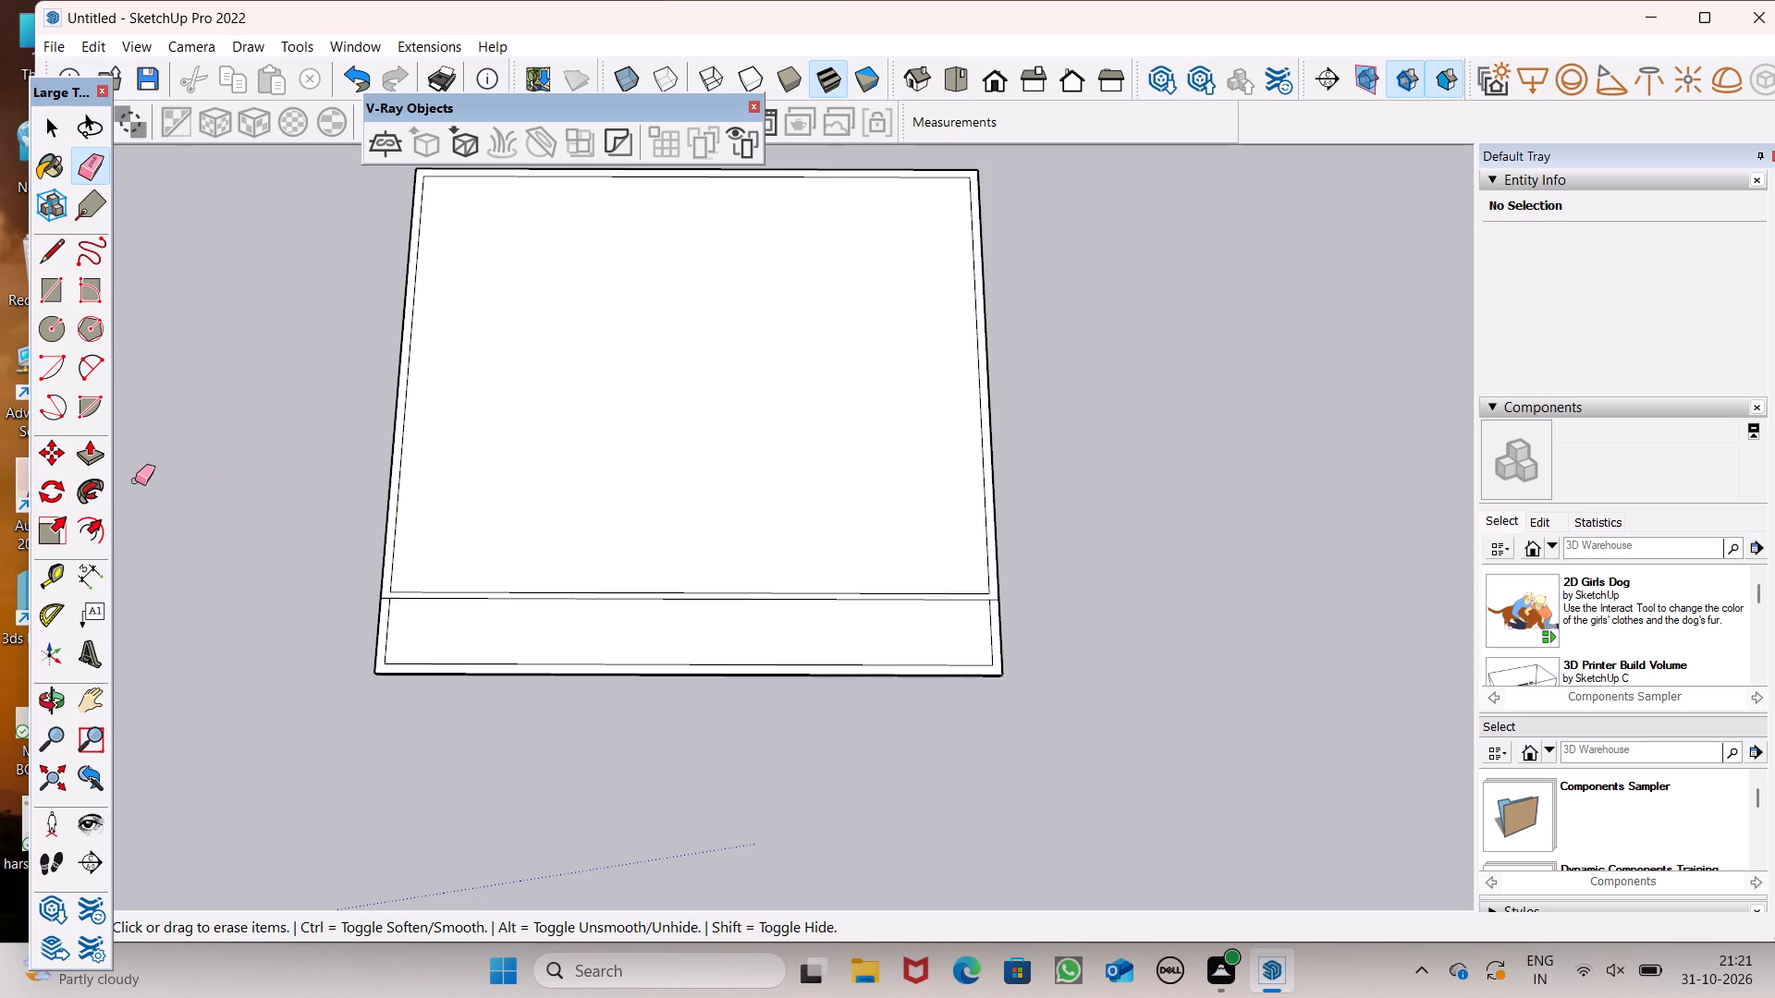
pyautogui.click(91, 449)
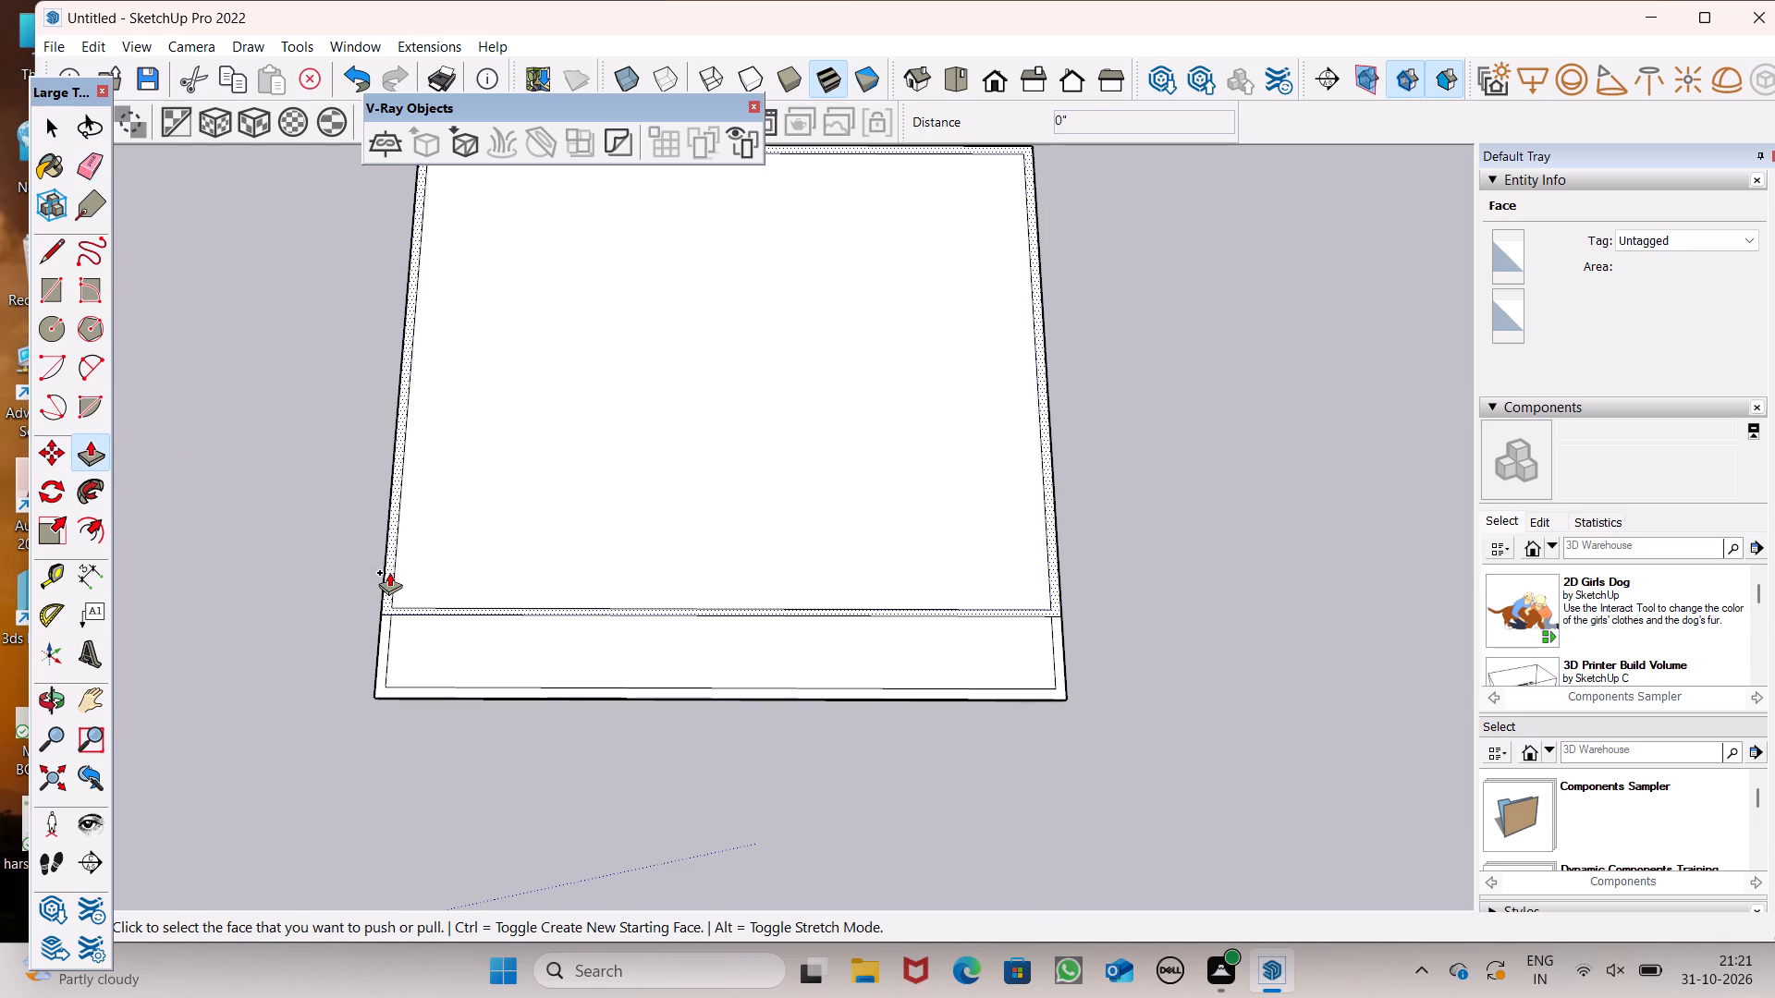
pyautogui.moveTo(389, 572); pyautogui.dragTo(345, 444)
pyautogui.write("10'")
pyautogui.press('Return')
pyautogui.scroll(-3, 346, 453)
pyautogui.moveTo(413, 483); pyautogui.dragTo(425, 201, button='middle')
pyautogui.press('space')
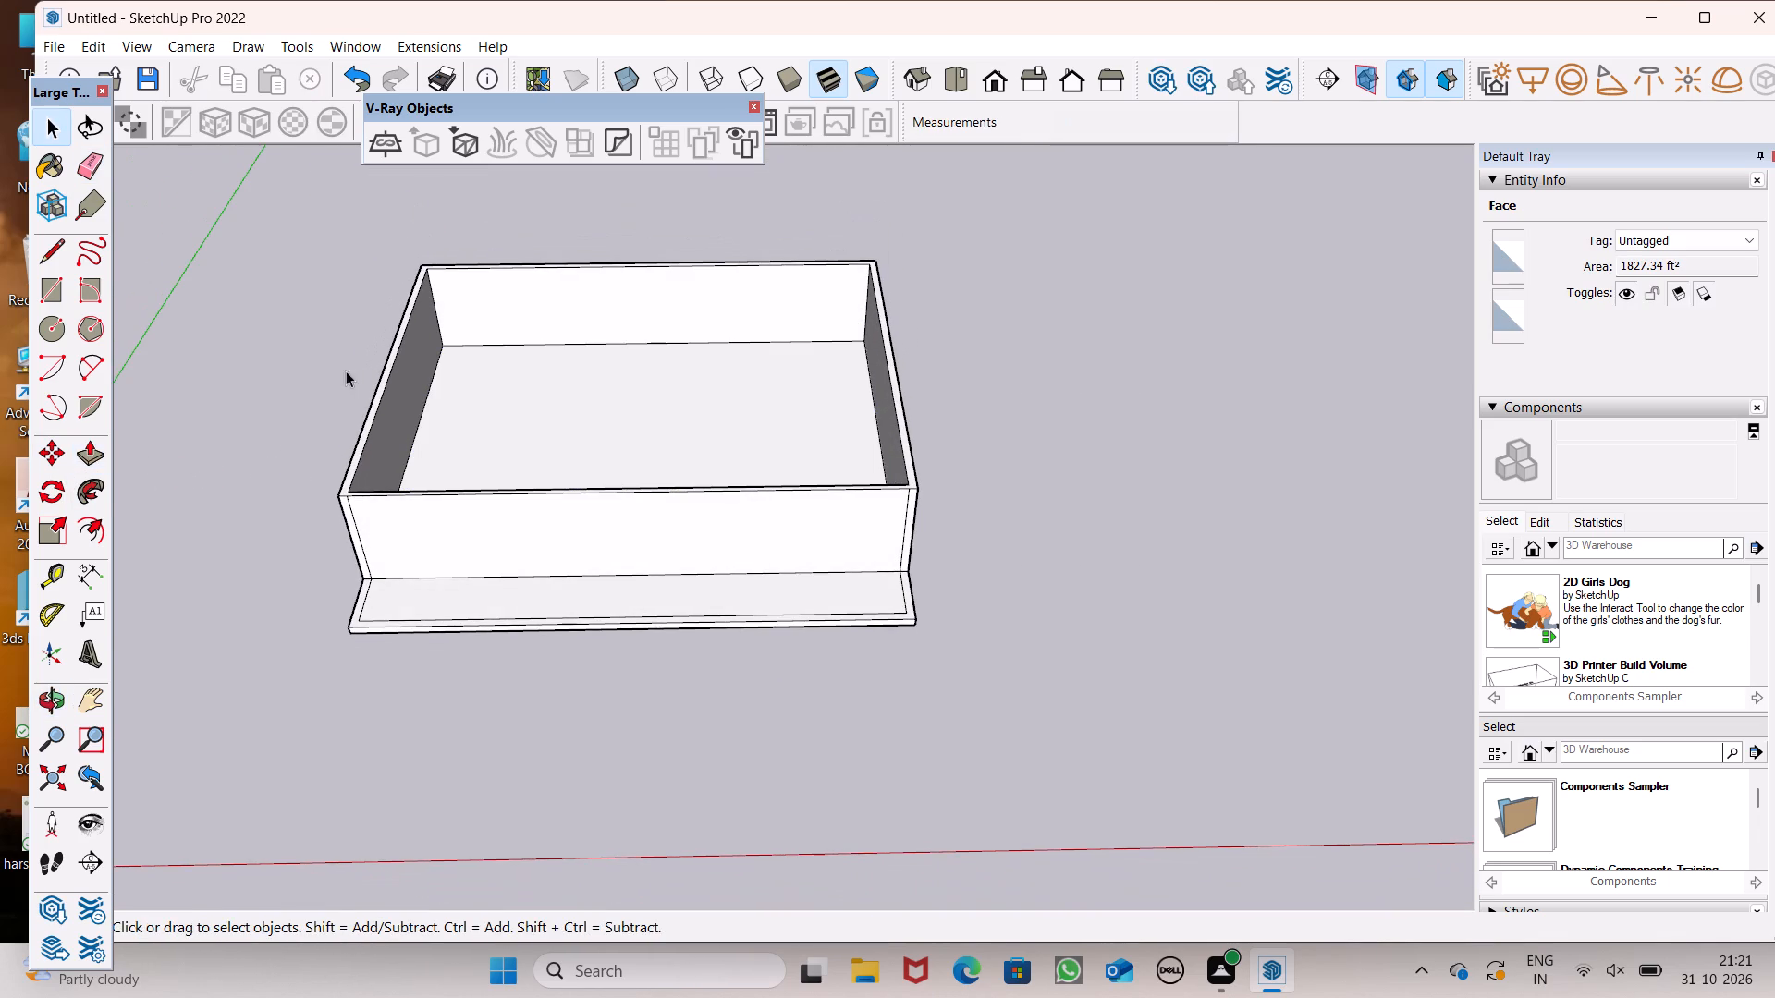
# Check the height of the front wall's left corner edge with the Dimension tool.
pyautogui.moveTo(262, 517); pyautogui.dragTo(310, 314, button='middle')
pyautogui.scroll(1, 317, 302)
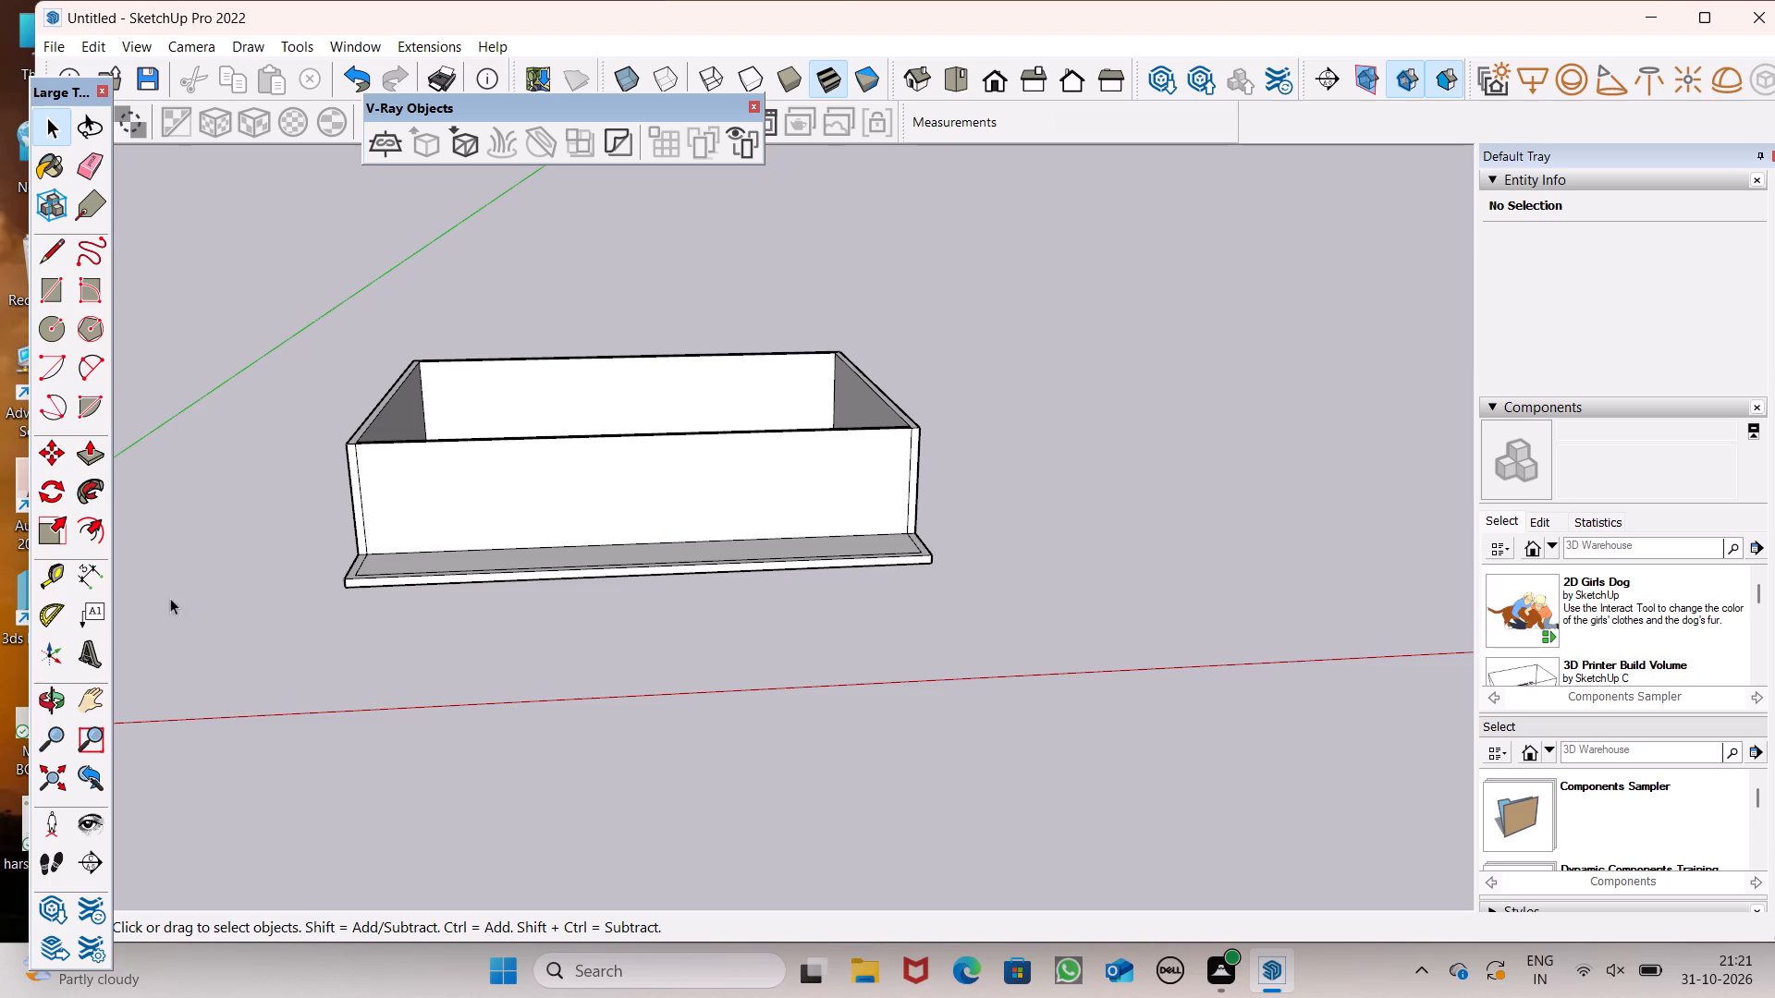
pyautogui.click(98, 568)
pyautogui.scroll(7, 437, 474)
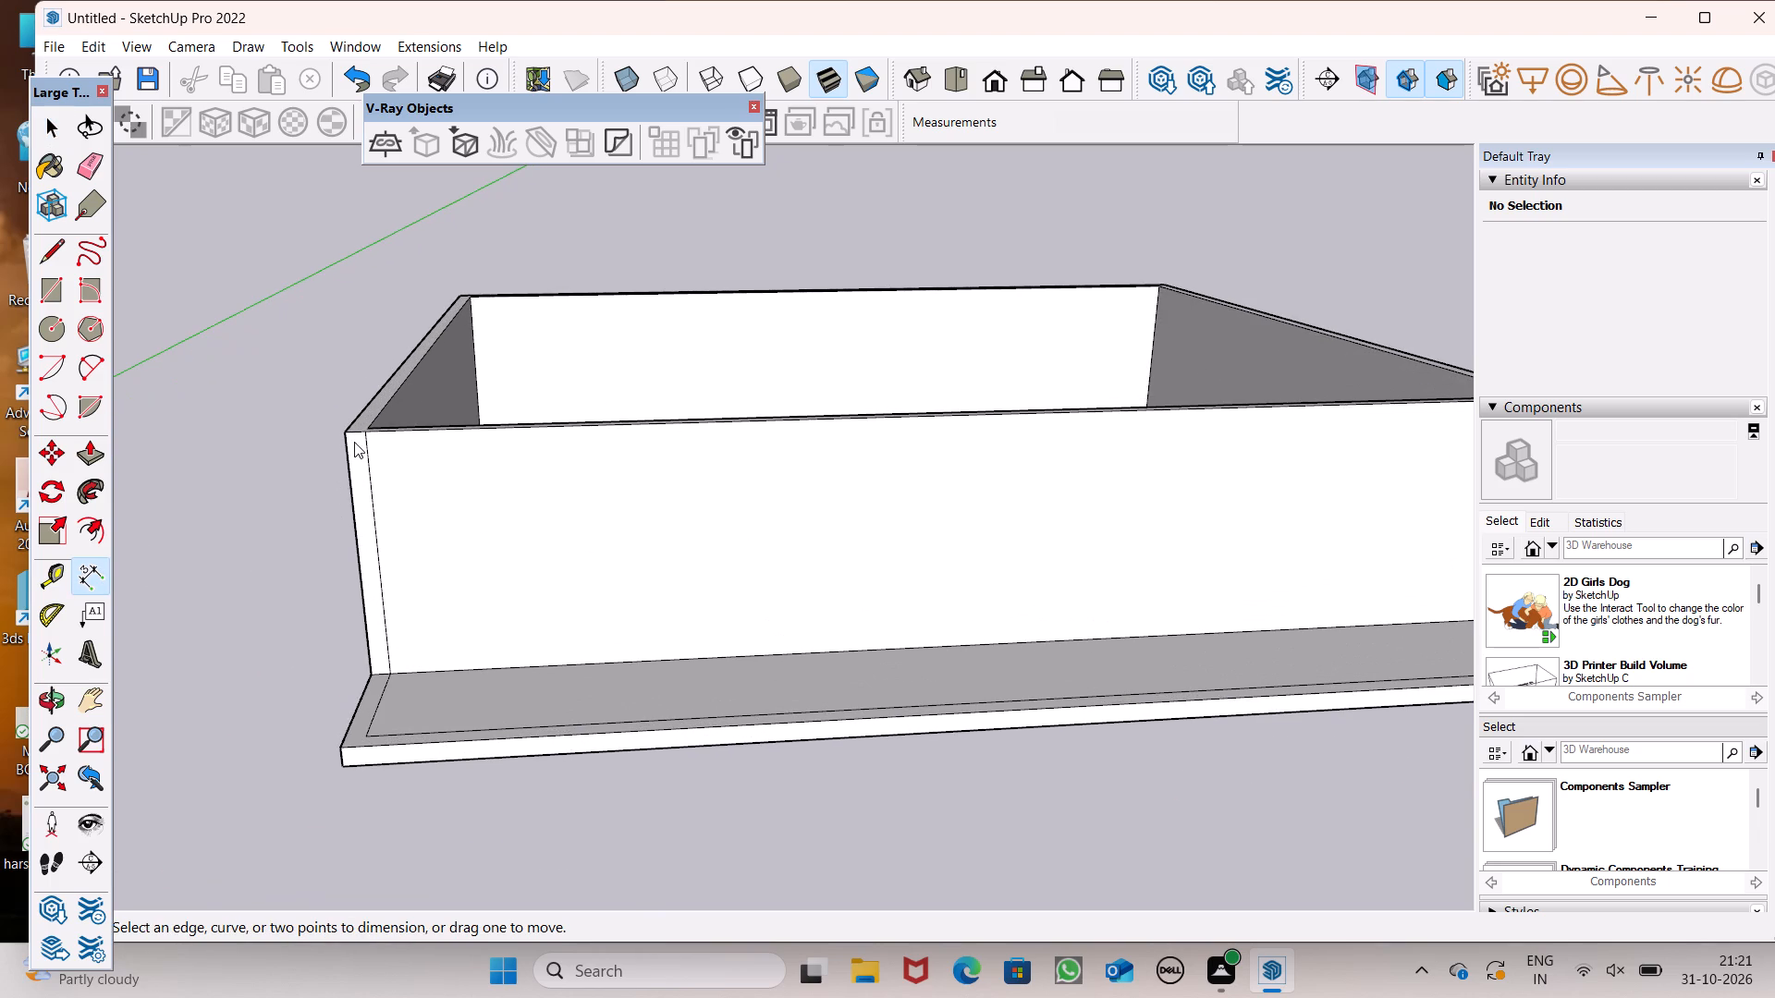
pyautogui.click(354, 442)
pyautogui.click(367, 667)
pyautogui.click(347, 438)
pyautogui.press('space')
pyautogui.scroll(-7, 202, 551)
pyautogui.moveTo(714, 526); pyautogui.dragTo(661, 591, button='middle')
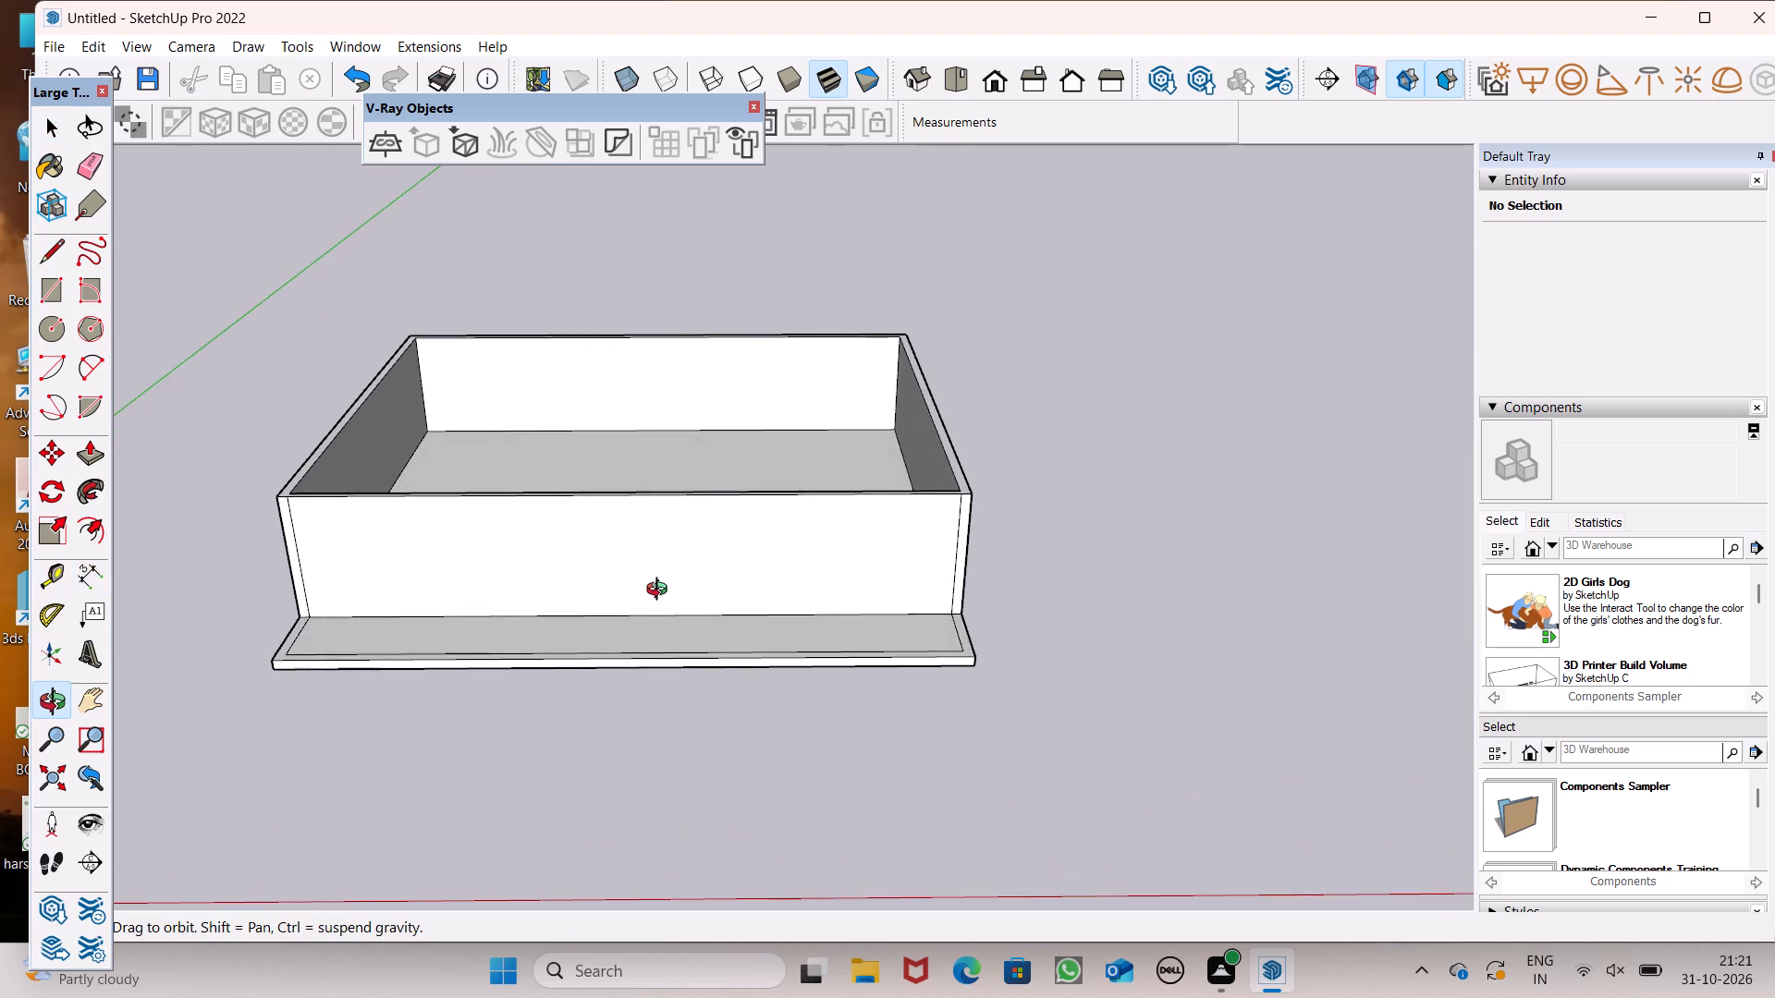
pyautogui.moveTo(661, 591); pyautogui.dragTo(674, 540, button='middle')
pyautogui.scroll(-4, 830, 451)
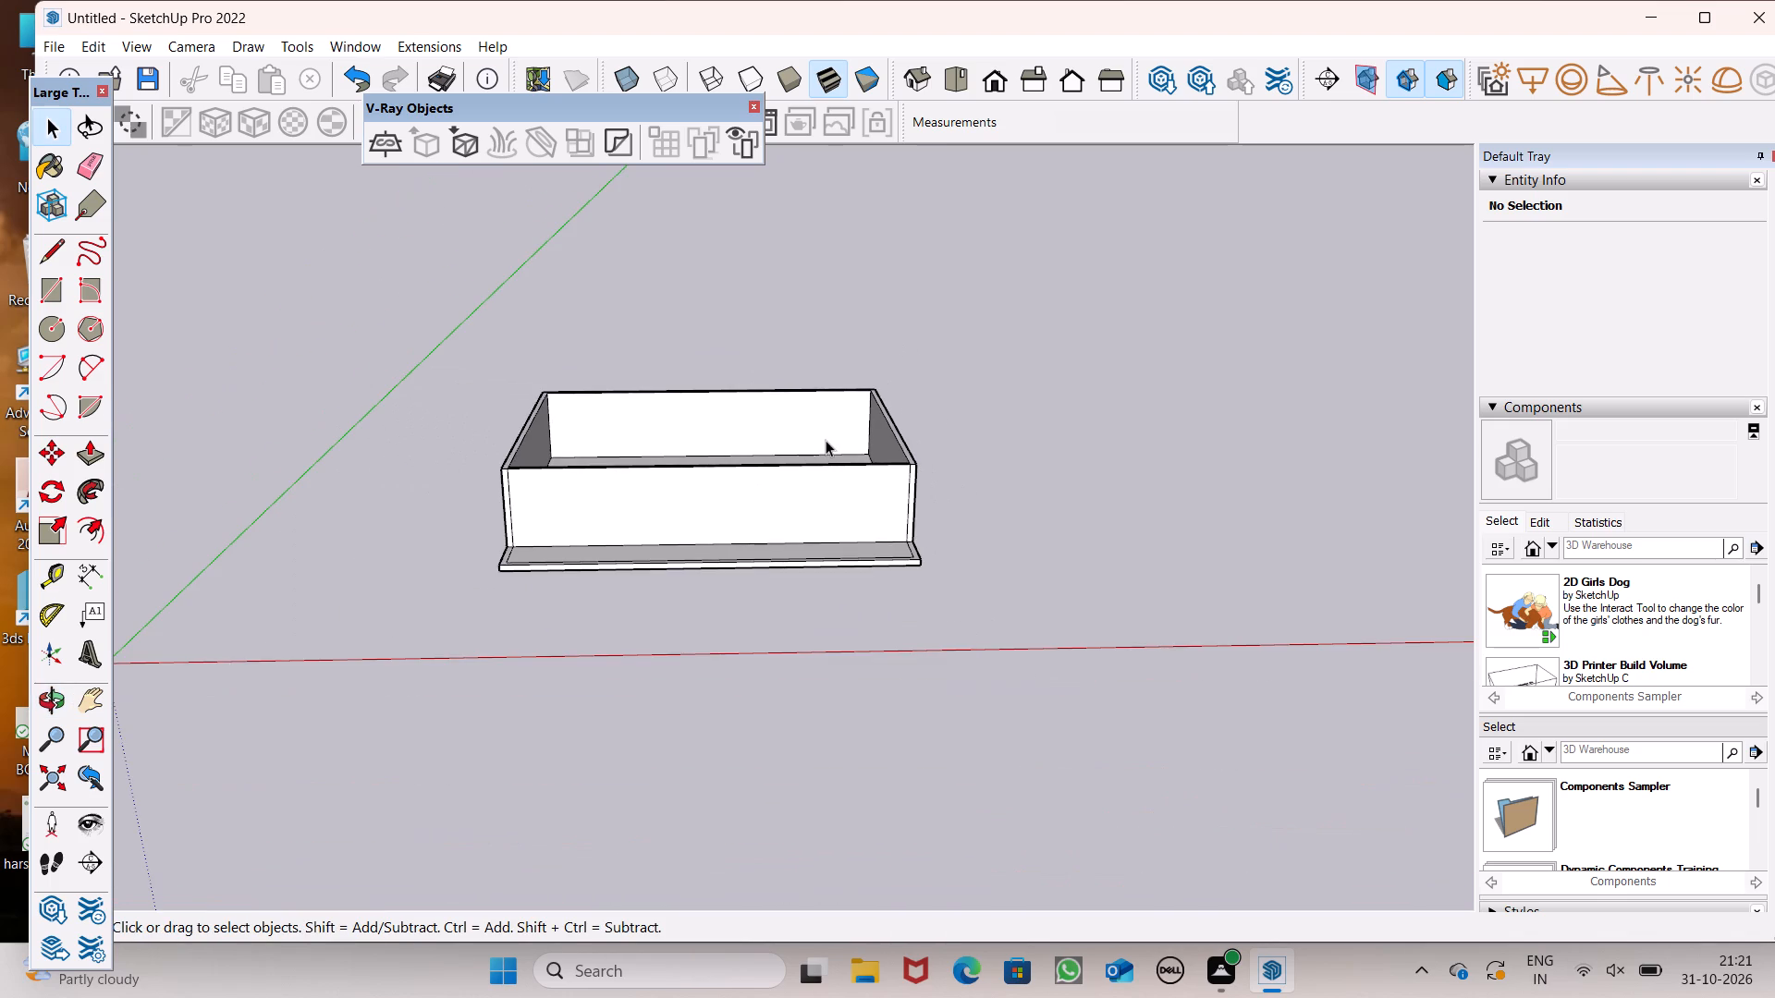
# Undo the 10' Push/Pull of the wall outline.
pyautogui.scroll(-3, 830, 449)
pyautogui.moveTo(819, 503); pyautogui.dragTo(814, 631, button='middle')
pyautogui.scroll(1, 814, 631)
pyautogui.scroll(4, 664, 503)
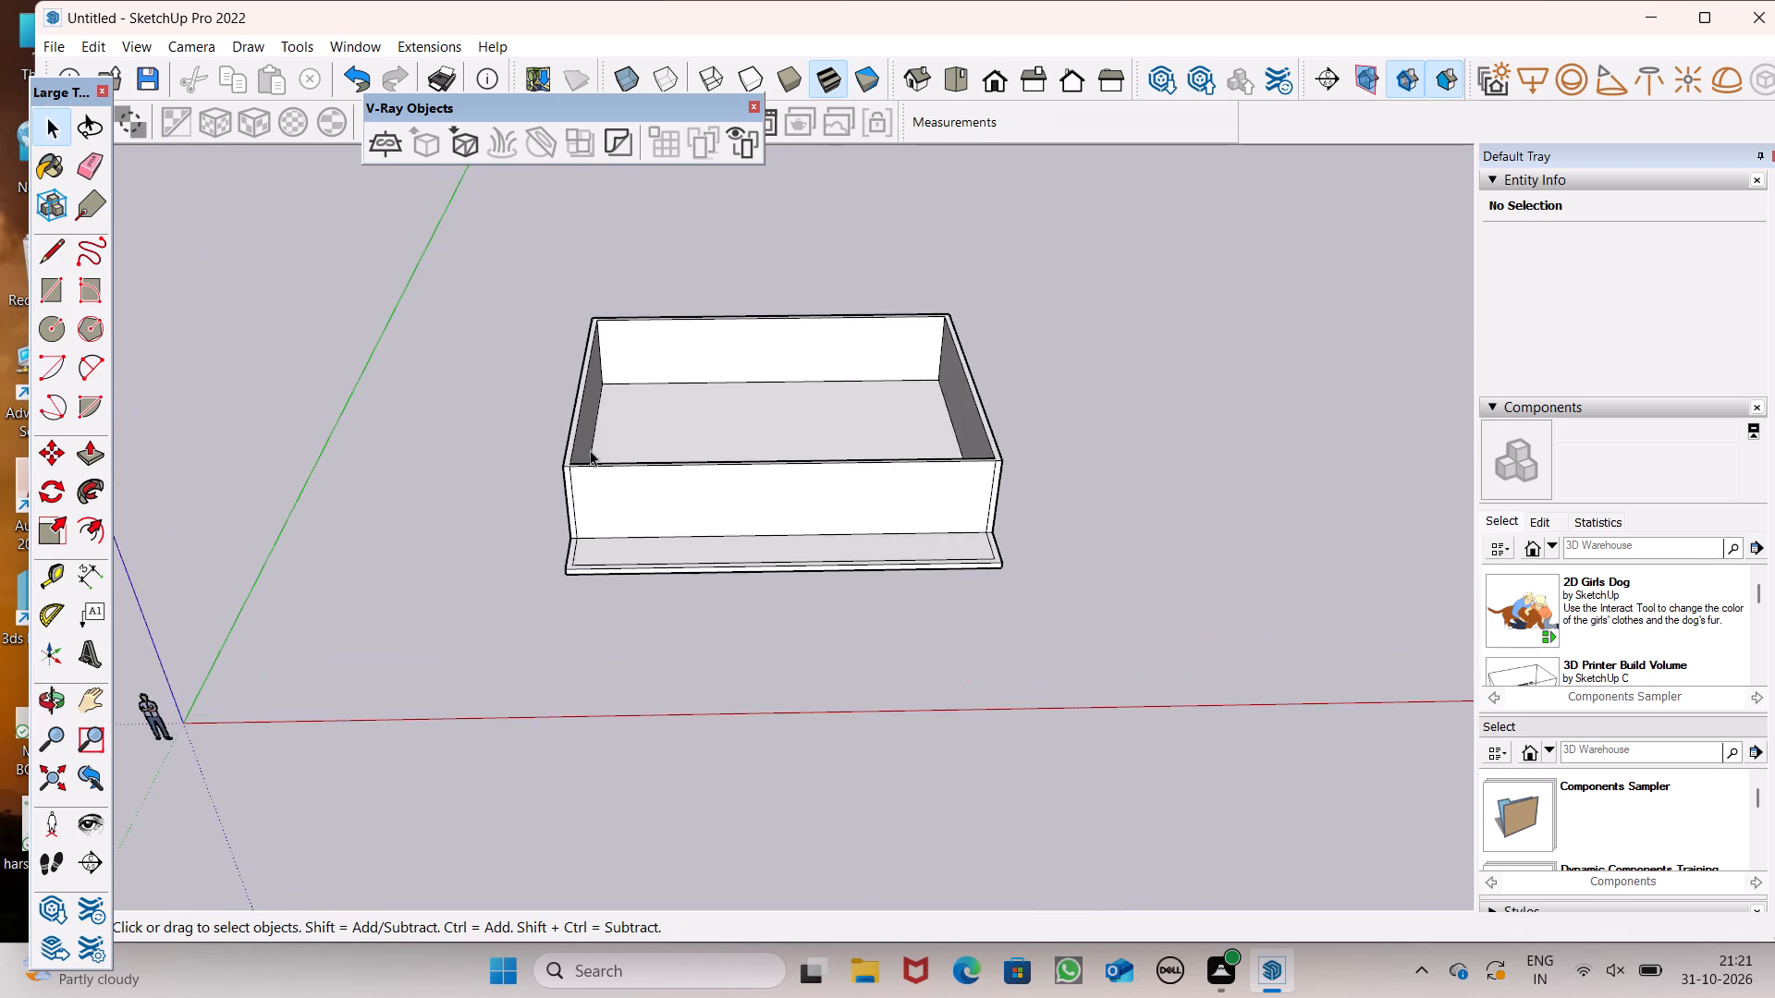
pyautogui.scroll(-4, 590, 427)
pyautogui.scroll(6, 655, 300)
pyautogui.scroll(1, 735, 446)
pyautogui.moveTo(735, 446); pyautogui.dragTo(724, 347, button='middle')
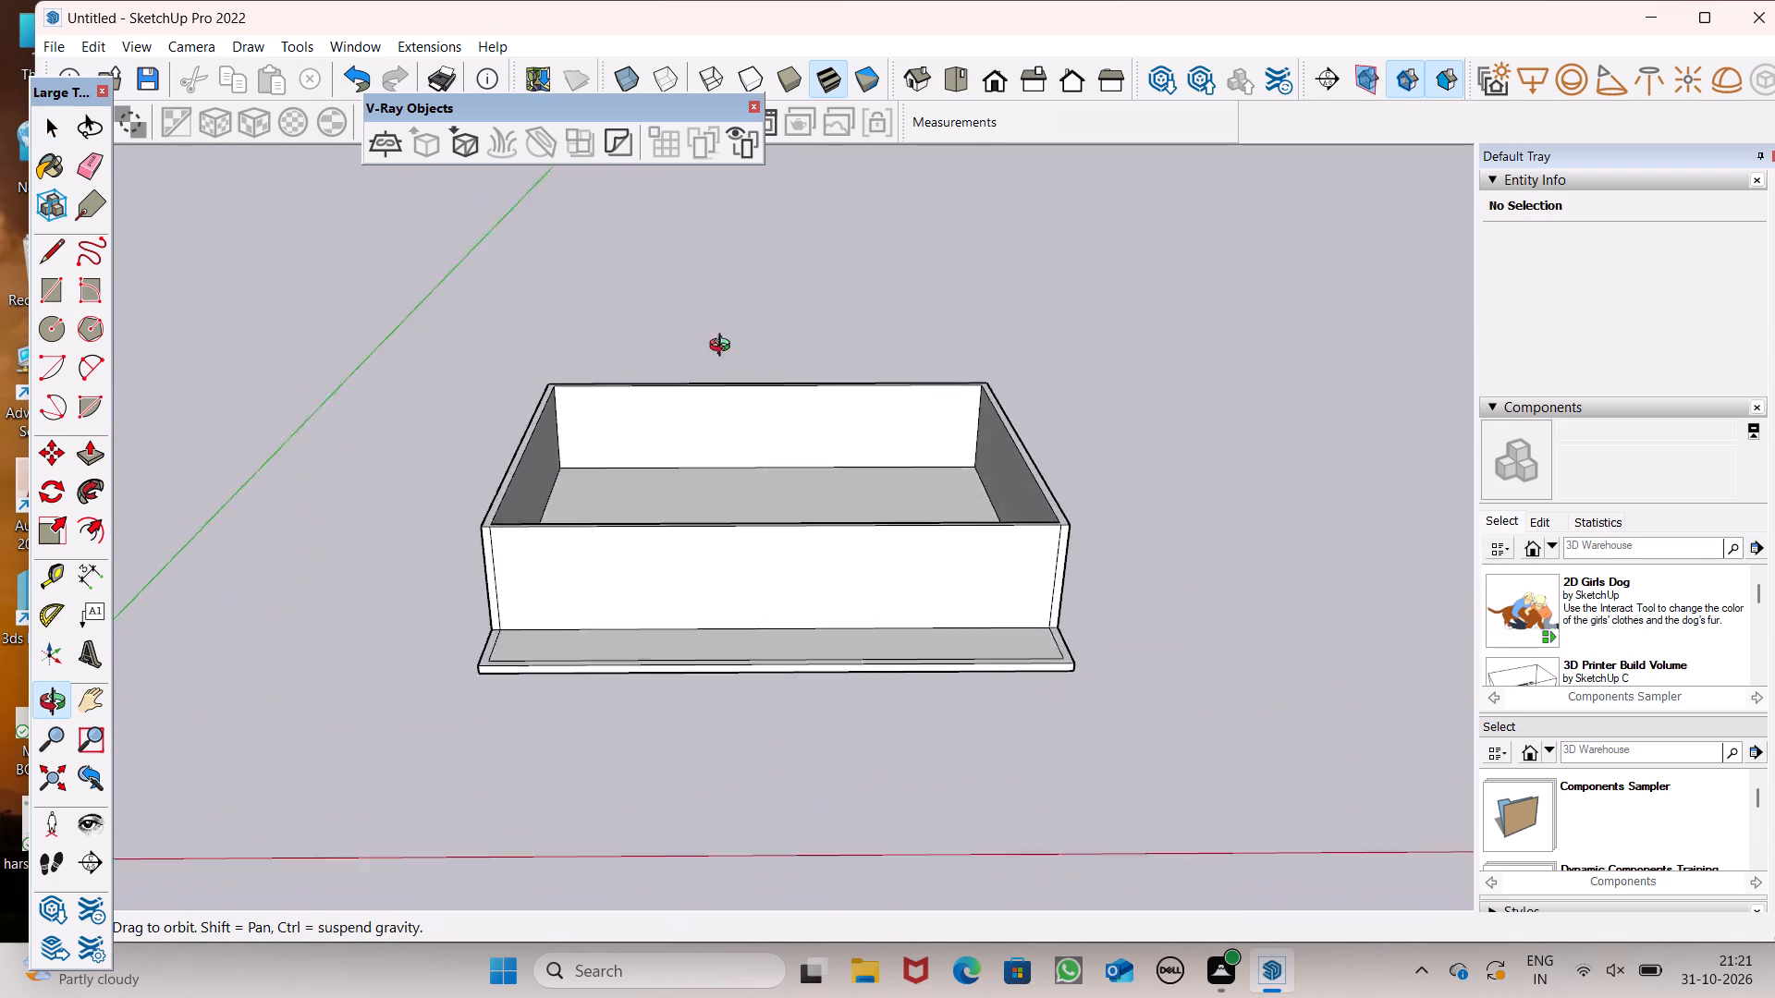
pyautogui.moveTo(724, 347); pyautogui.dragTo(705, 302, button='middle')
pyautogui.scroll(1, 705, 310)
pyautogui.moveTo(835, 446); pyautogui.dragTo(840, 517, button='middle')
pyautogui.hotkey('ctrl', 'z')
pyautogui.moveTo(875, 569); pyautogui.dragTo(892, 700, button='middle')
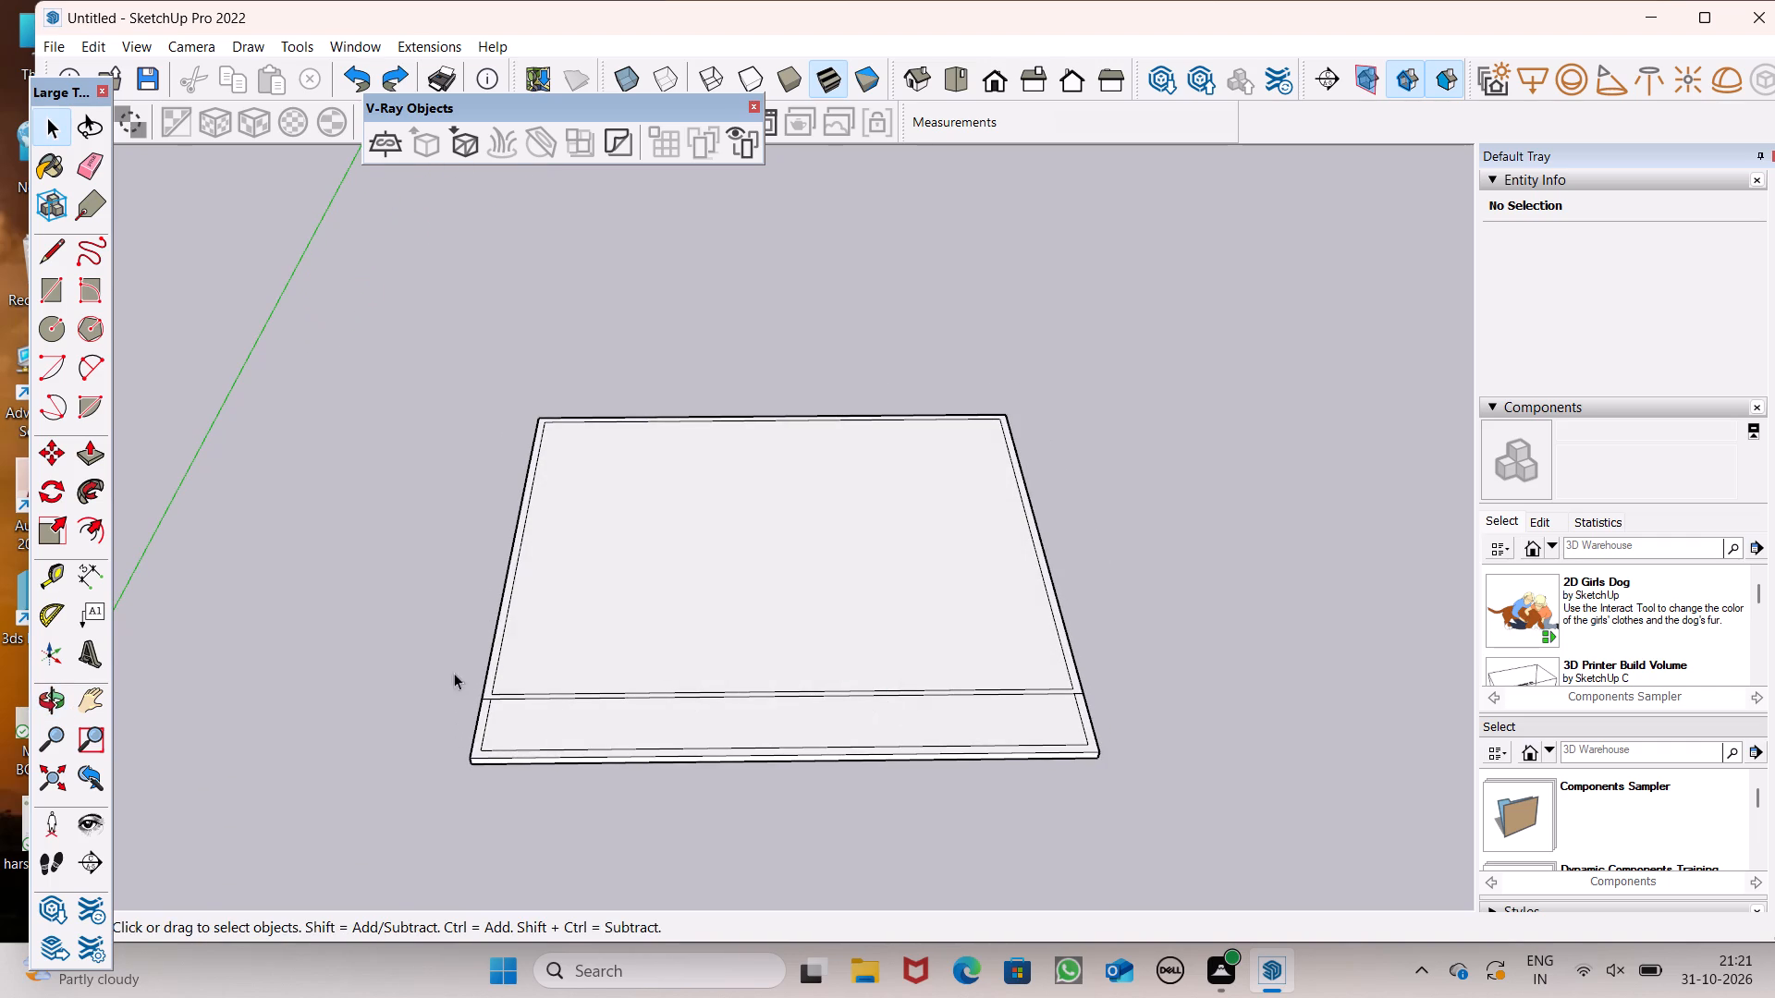
# Place a guide about 18' 7" inside the right wall's inner line and a second guide 6" farther toward the left wall.
pyautogui.moveTo(45, 576); pyautogui.dragTo(55, 572)
pyautogui.scroll(-1, 404, 464)
pyautogui.moveTo(605, 562); pyautogui.dragTo(605, 566, button='middle')
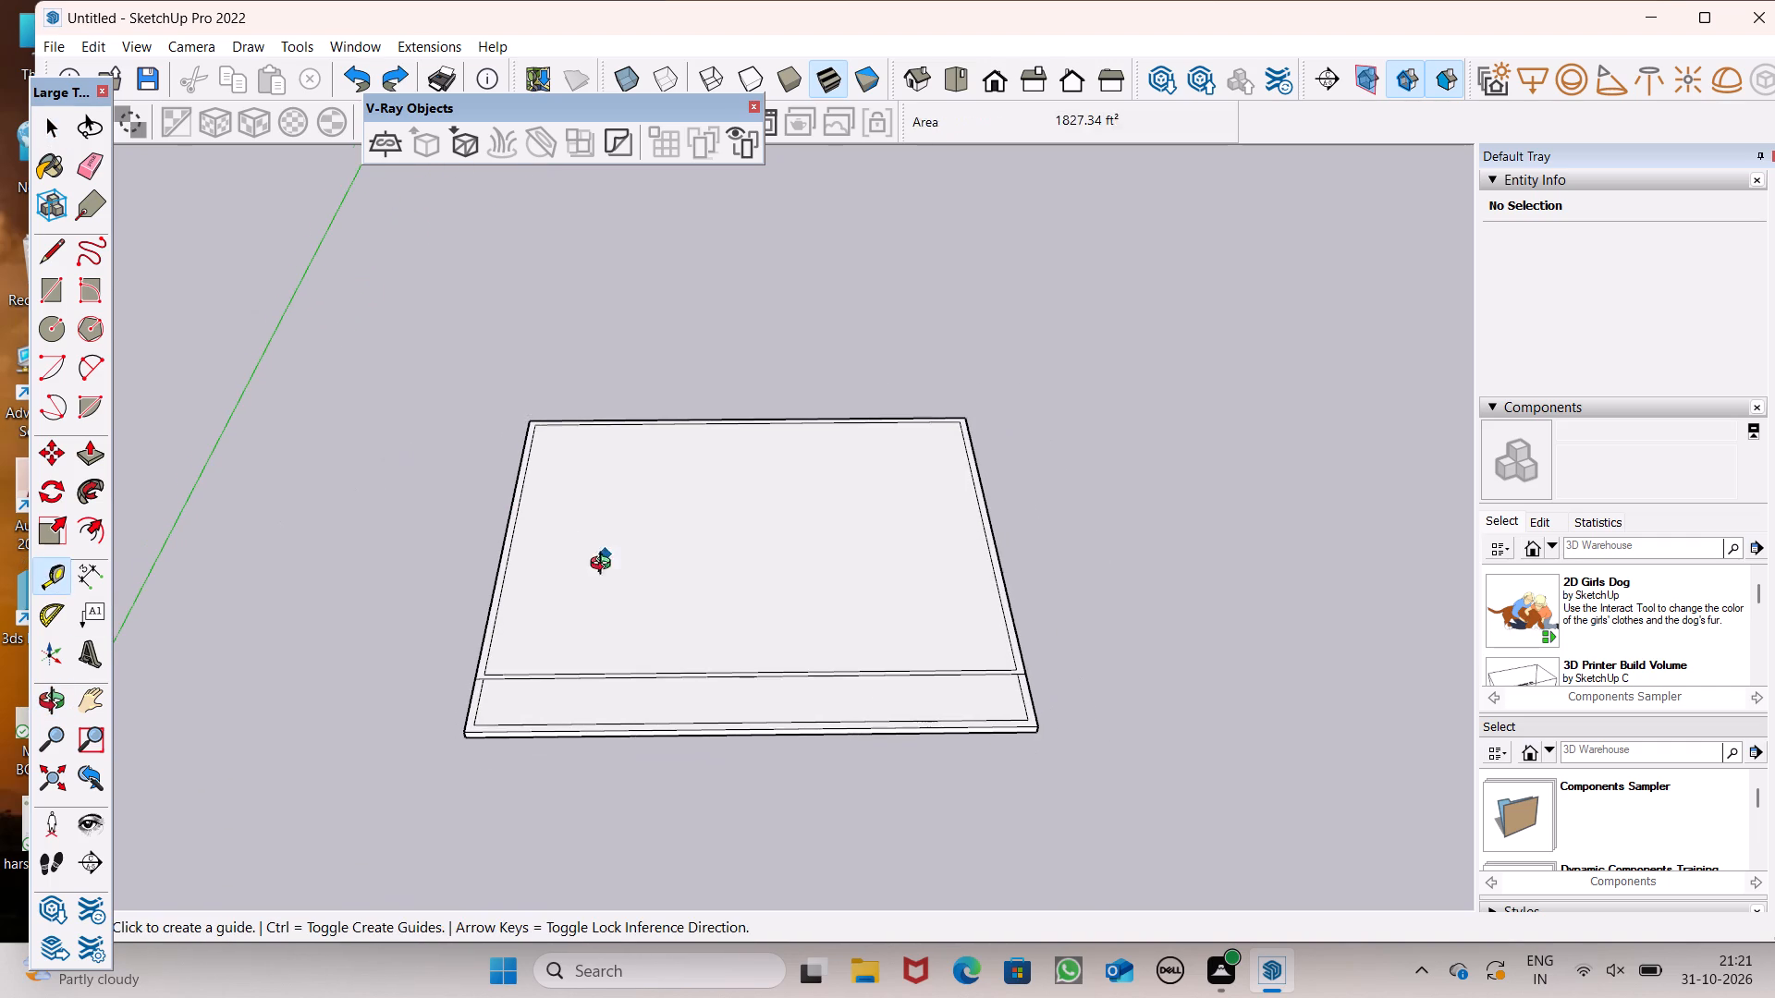
pyautogui.moveTo(605, 566); pyautogui.dragTo(608, 713, button='middle')
pyautogui.scroll(1, 608, 713)
pyautogui.scroll(4, 952, 637)
pyautogui.click(1070, 605)
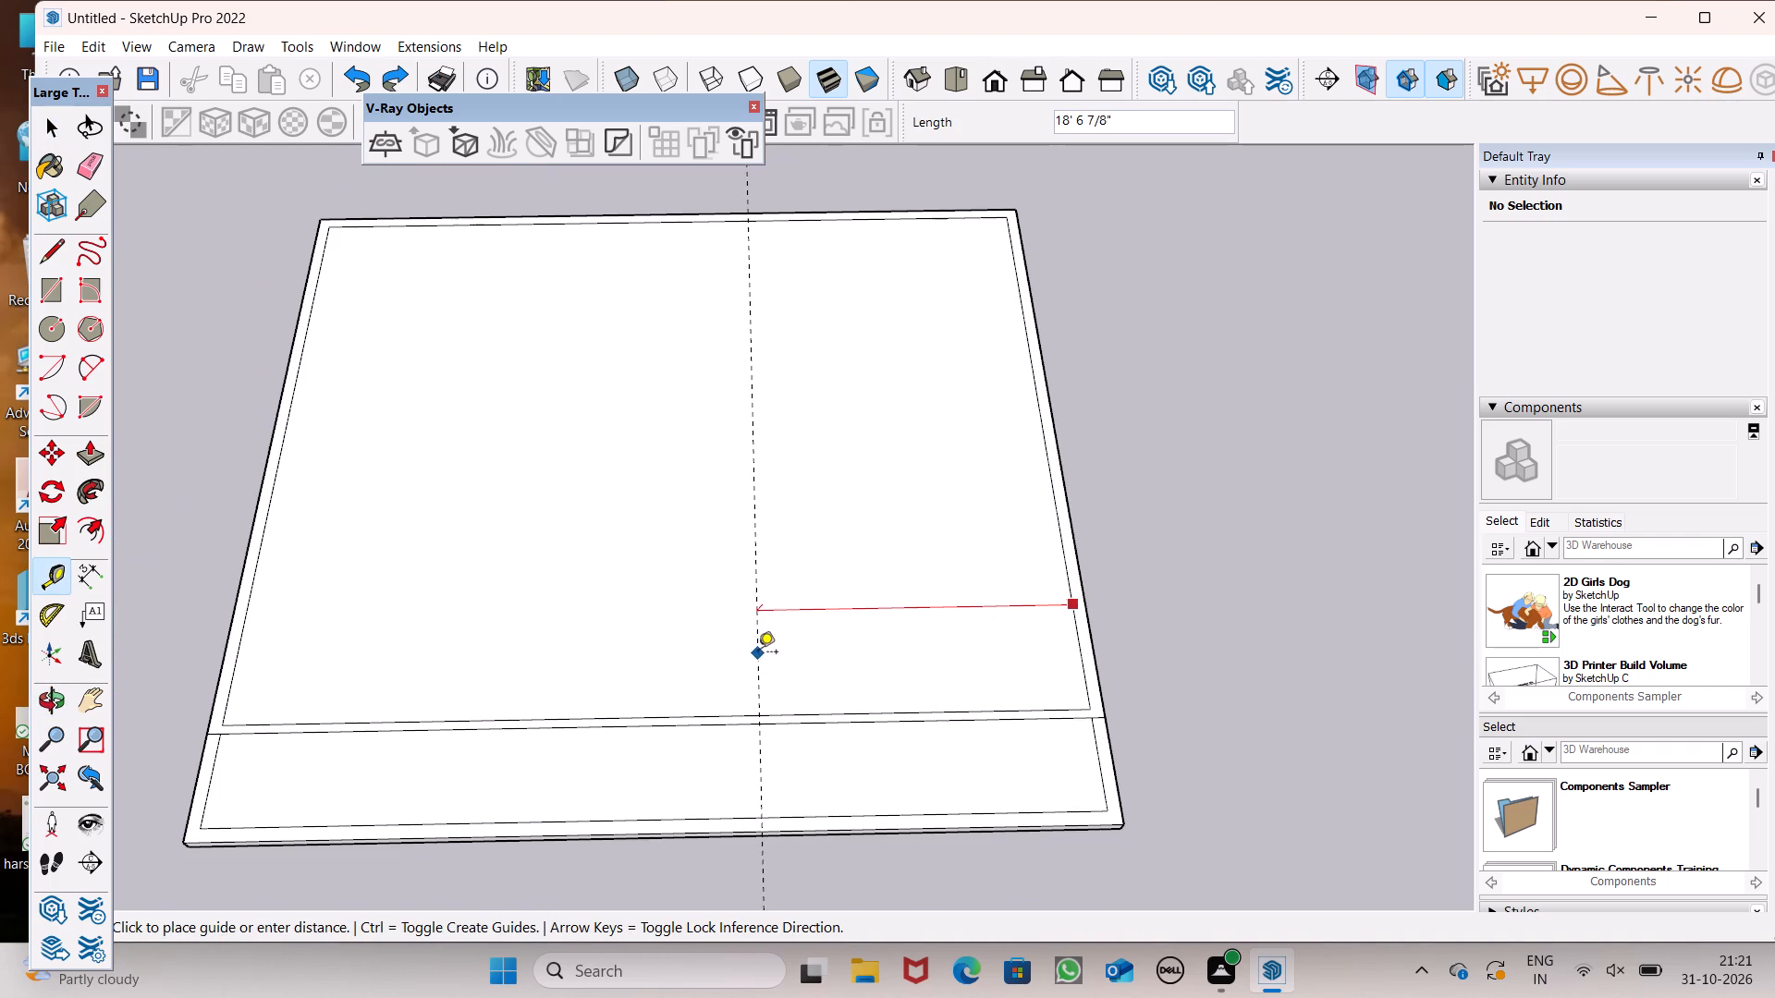
pyautogui.click(757, 653)
pyautogui.click(754, 646)
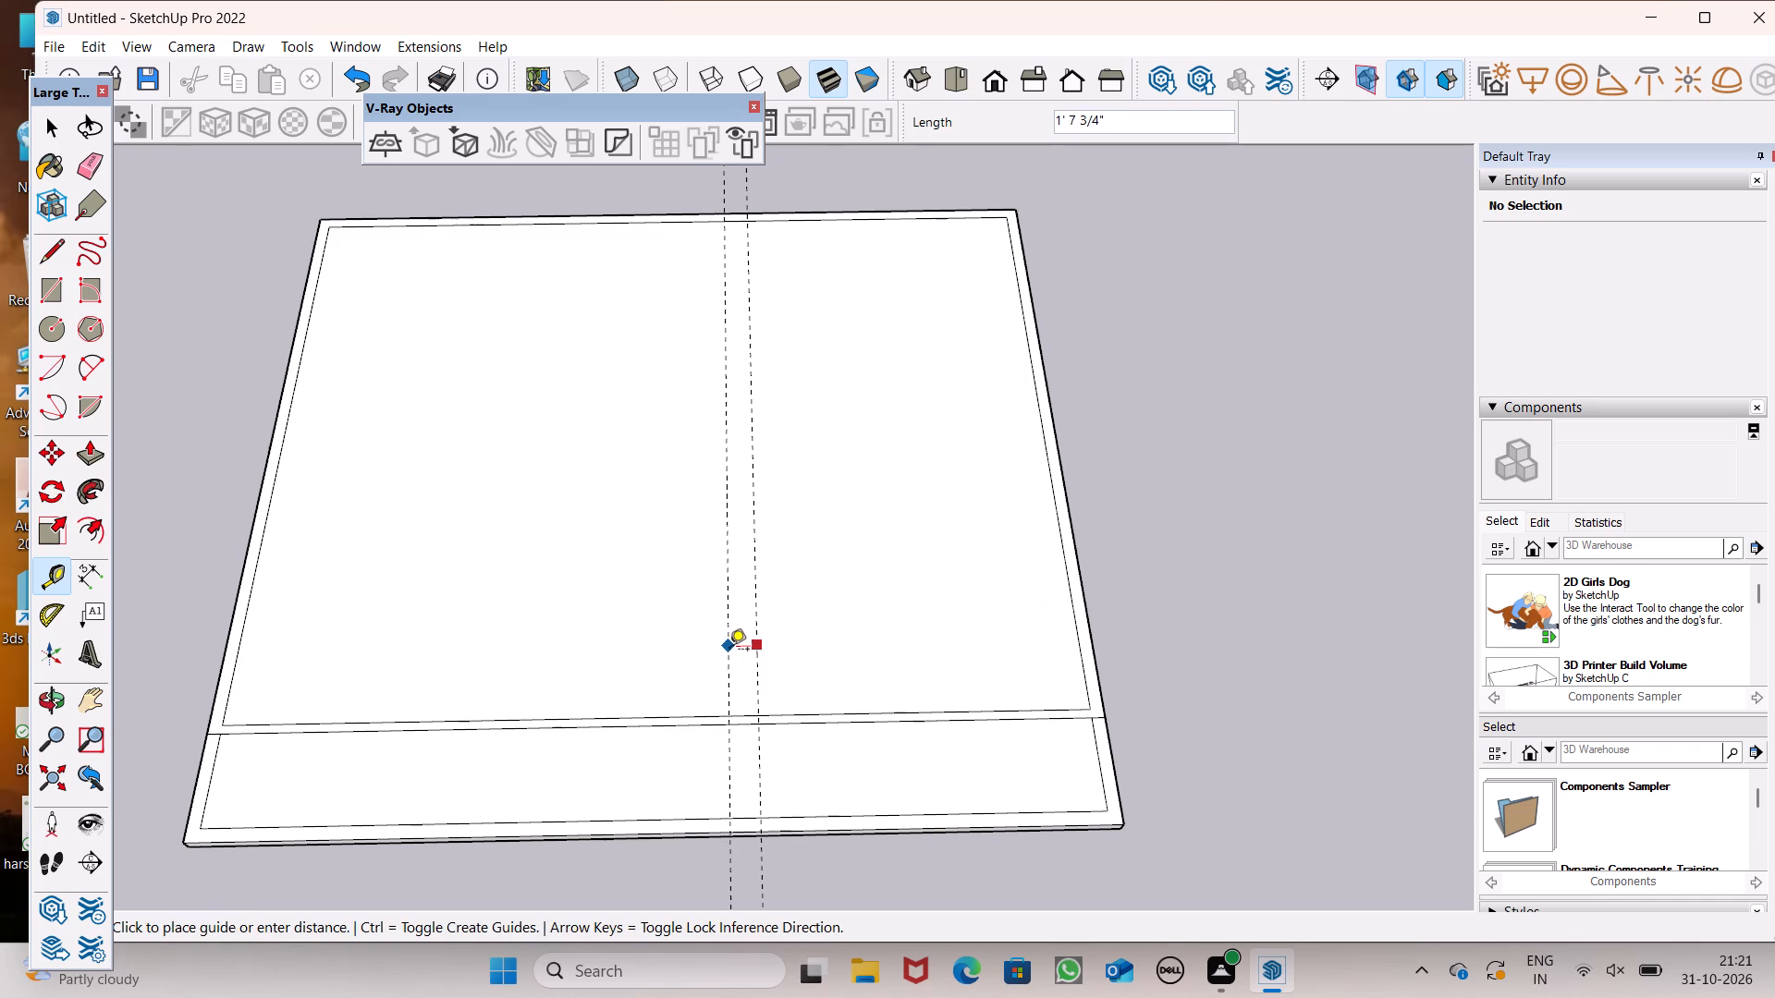
pyautogui.press('6')
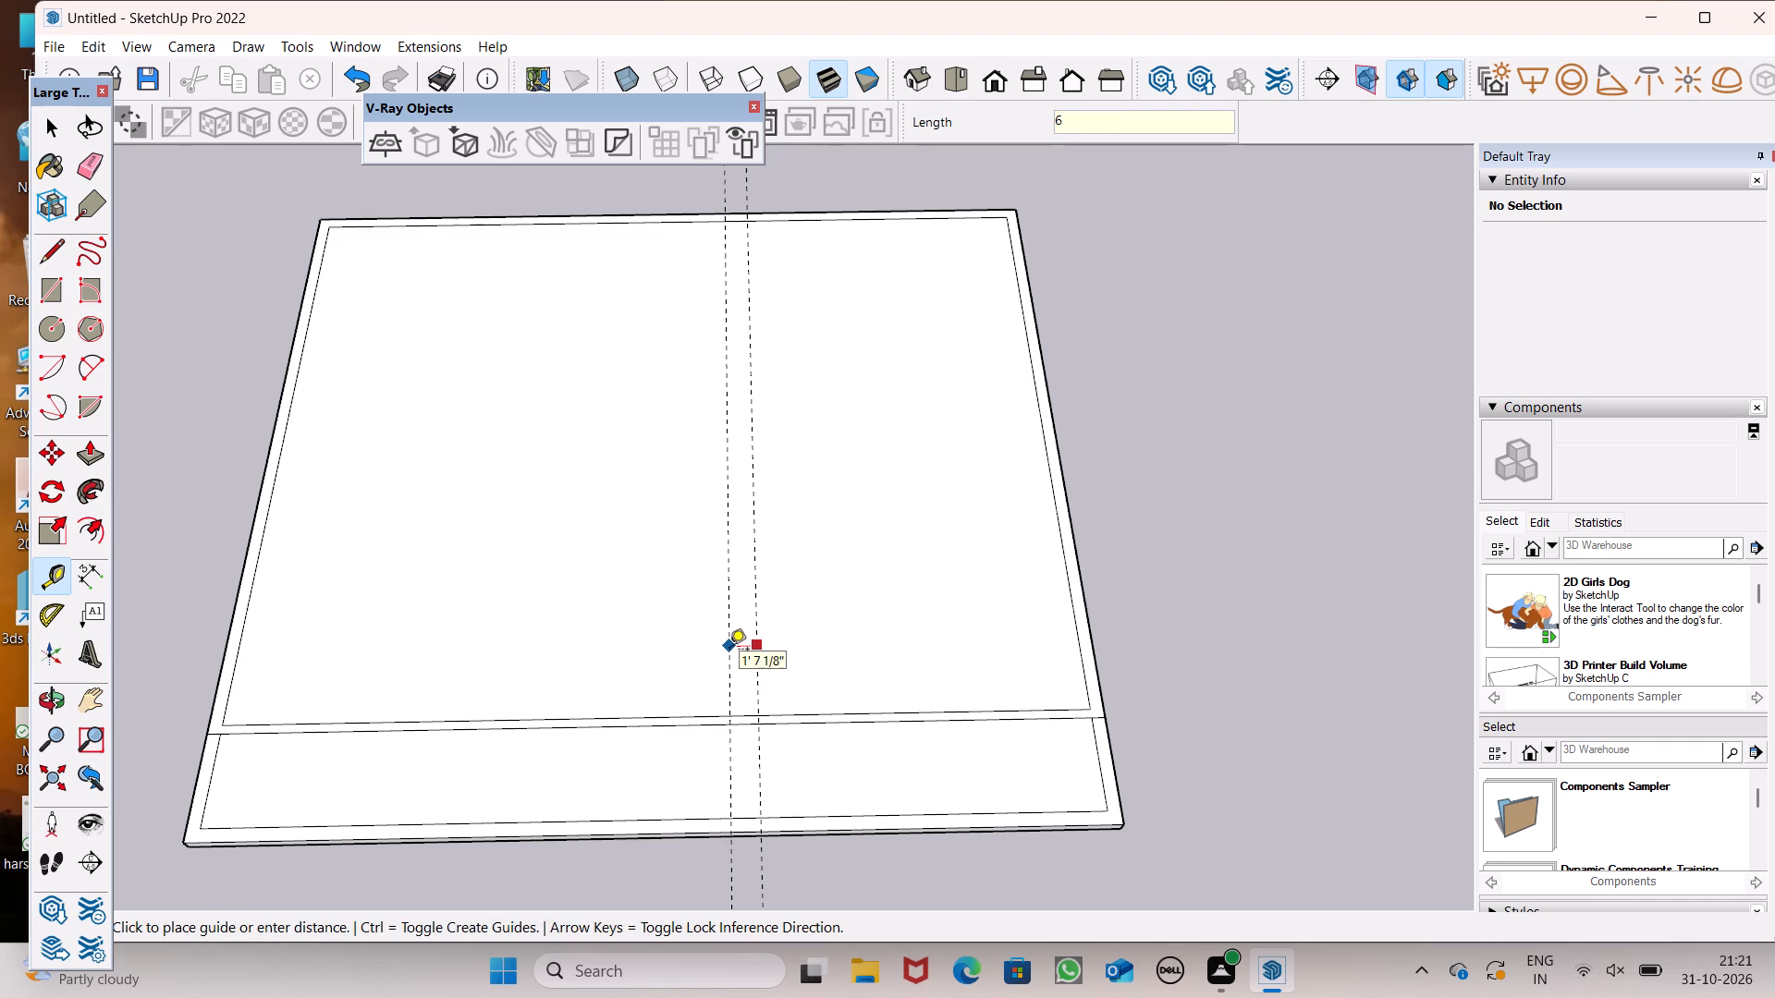
pyautogui.hotkey('shift', '"')
pyautogui.press('Return')
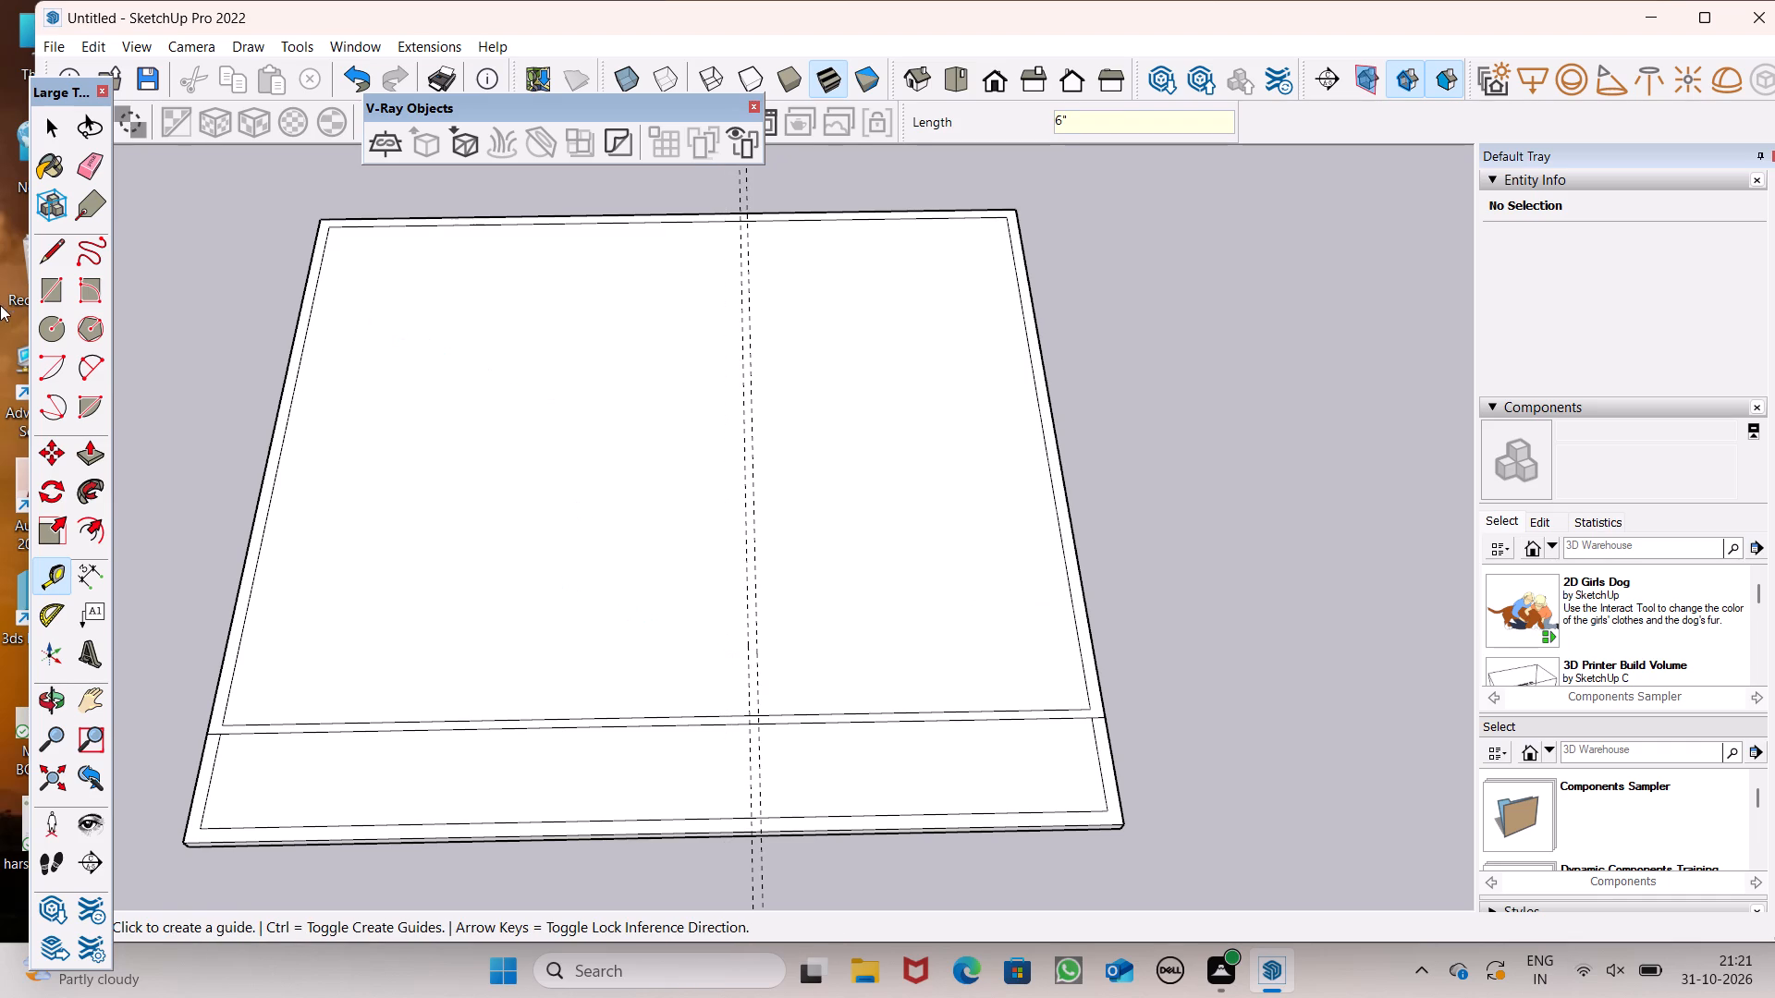
# Draw a partition rectangle between the two guides from the back wall's inner line to the front wall's outer line, and erase the guides.
pyautogui.click(57, 292)
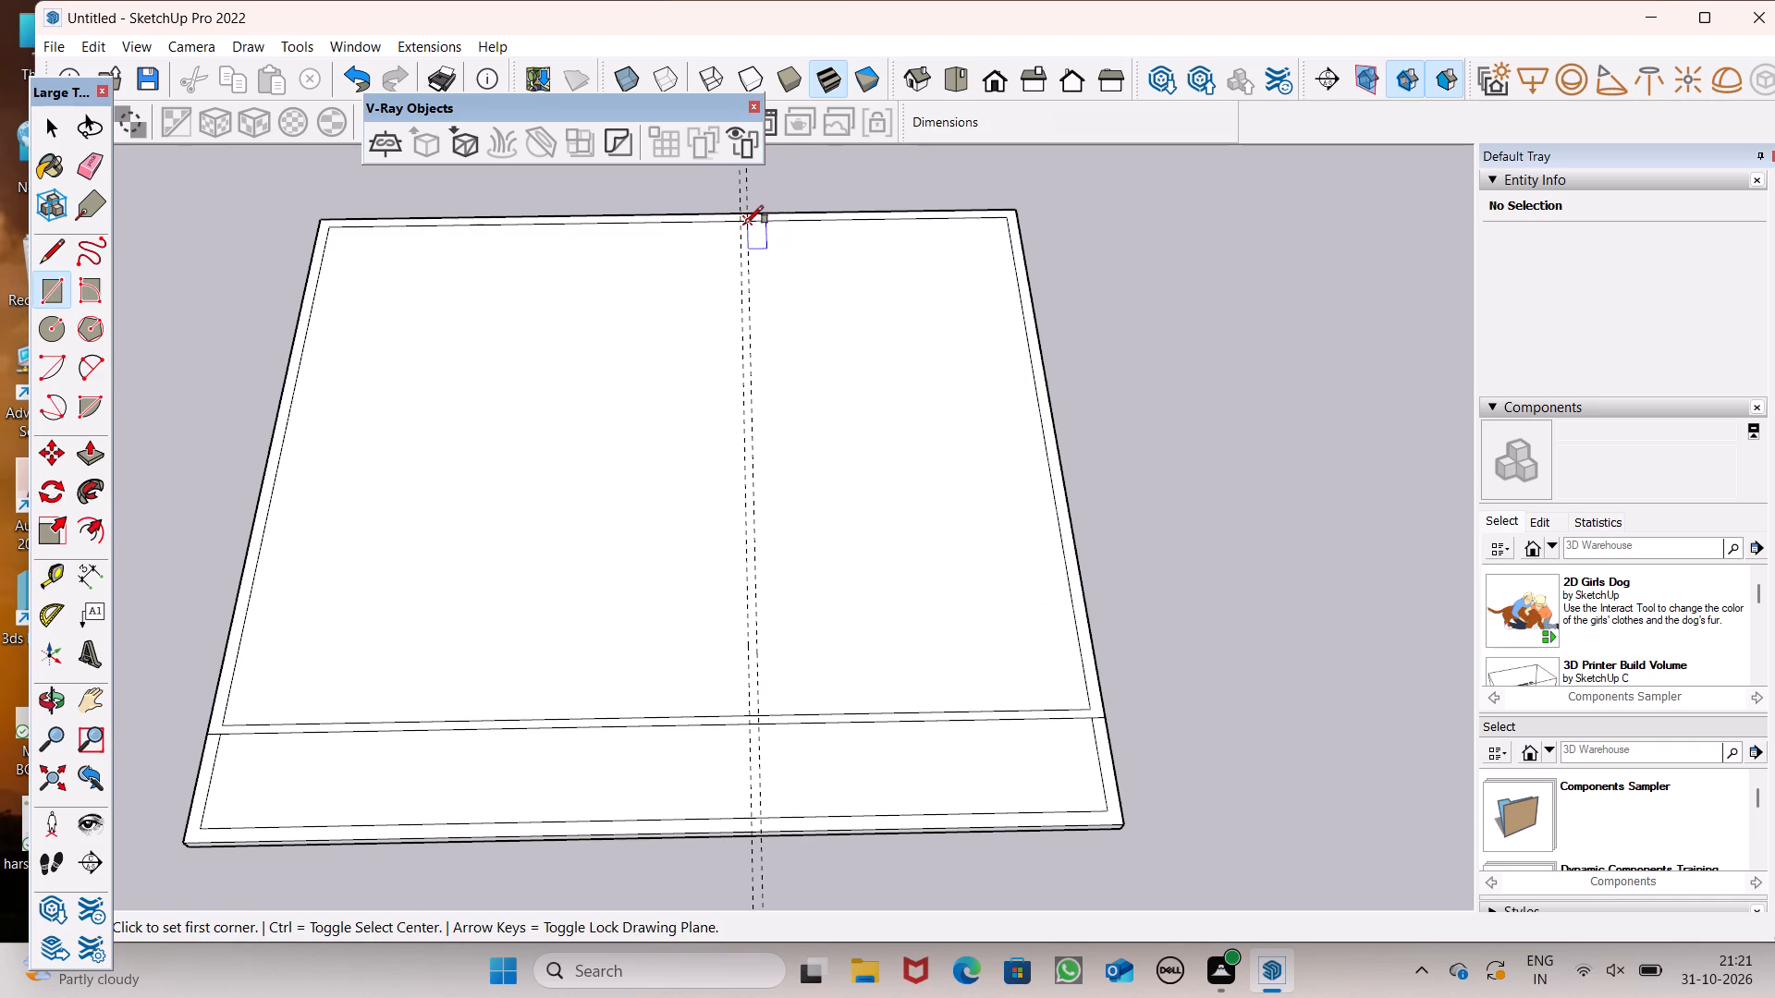
pyautogui.click(742, 225)
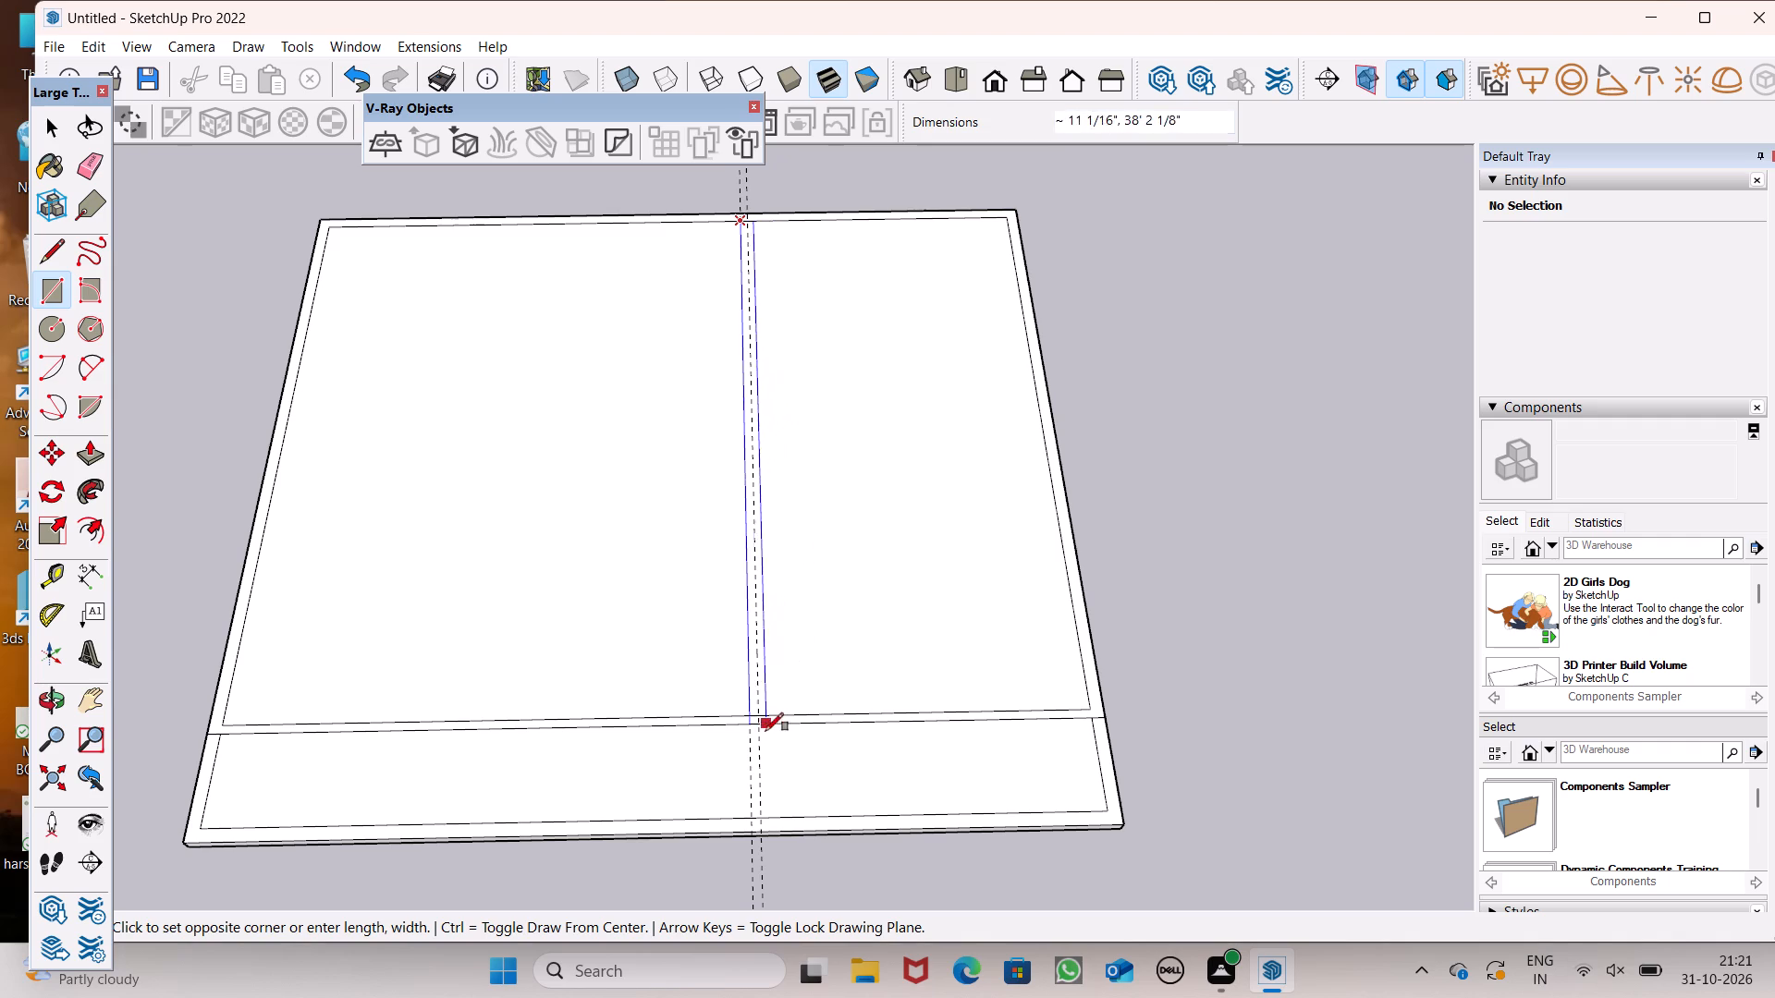
pyautogui.click(754, 723)
pyautogui.click(87, 140)
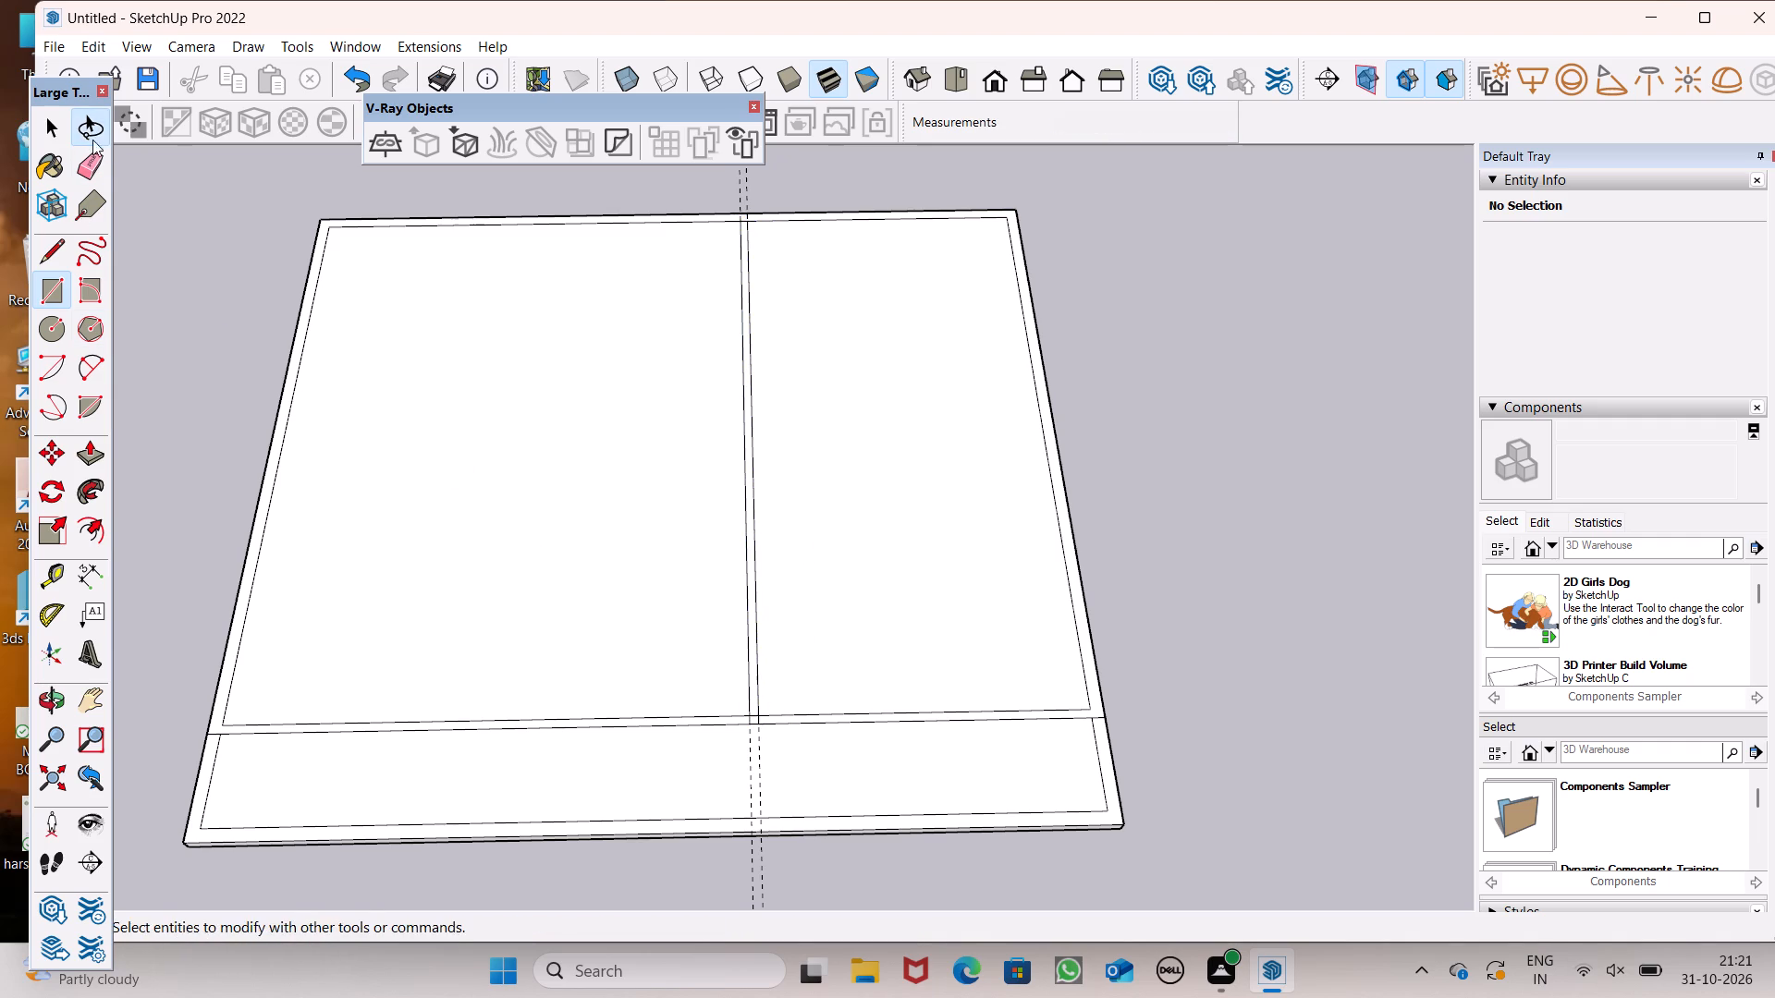
pyautogui.click(101, 161)
pyautogui.moveTo(716, 193); pyautogui.dragTo(748, 182)
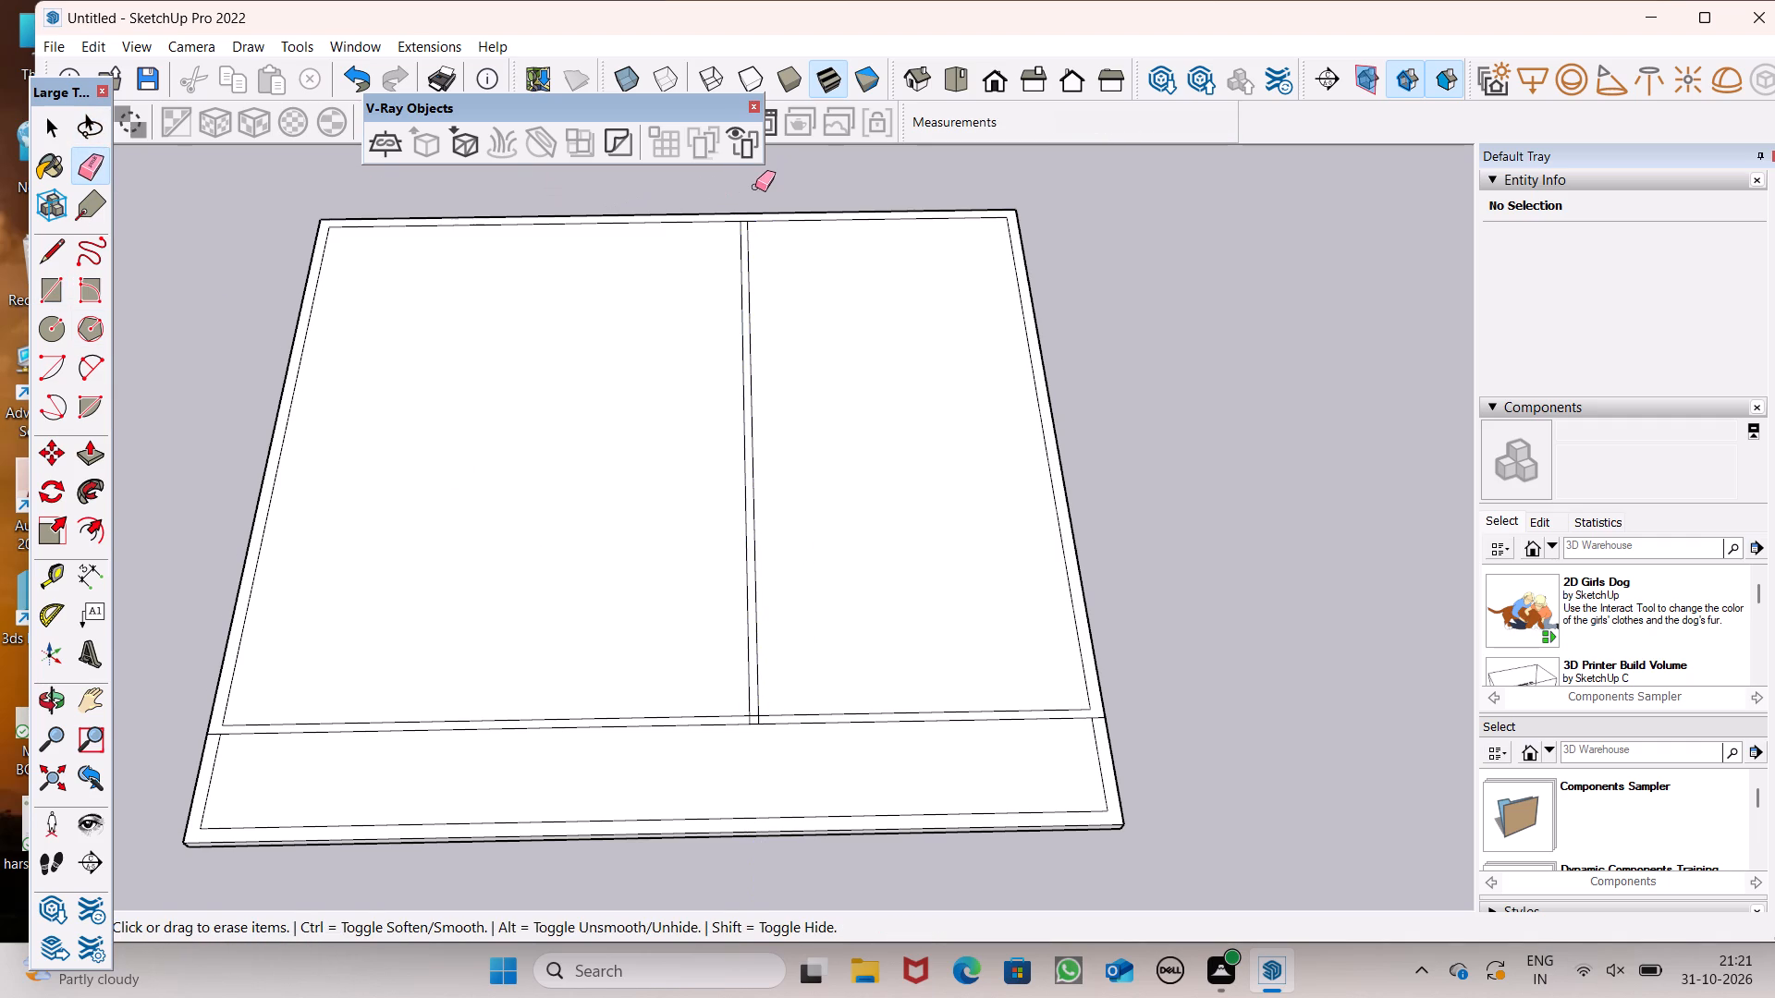
# Erase the back and front walls' inner-line segments between the partition's two lines so the partition joins both walls.
pyautogui.scroll(8, 742, 211)
pyautogui.click(744, 233)
pyautogui.scroll(-9, 782, 182)
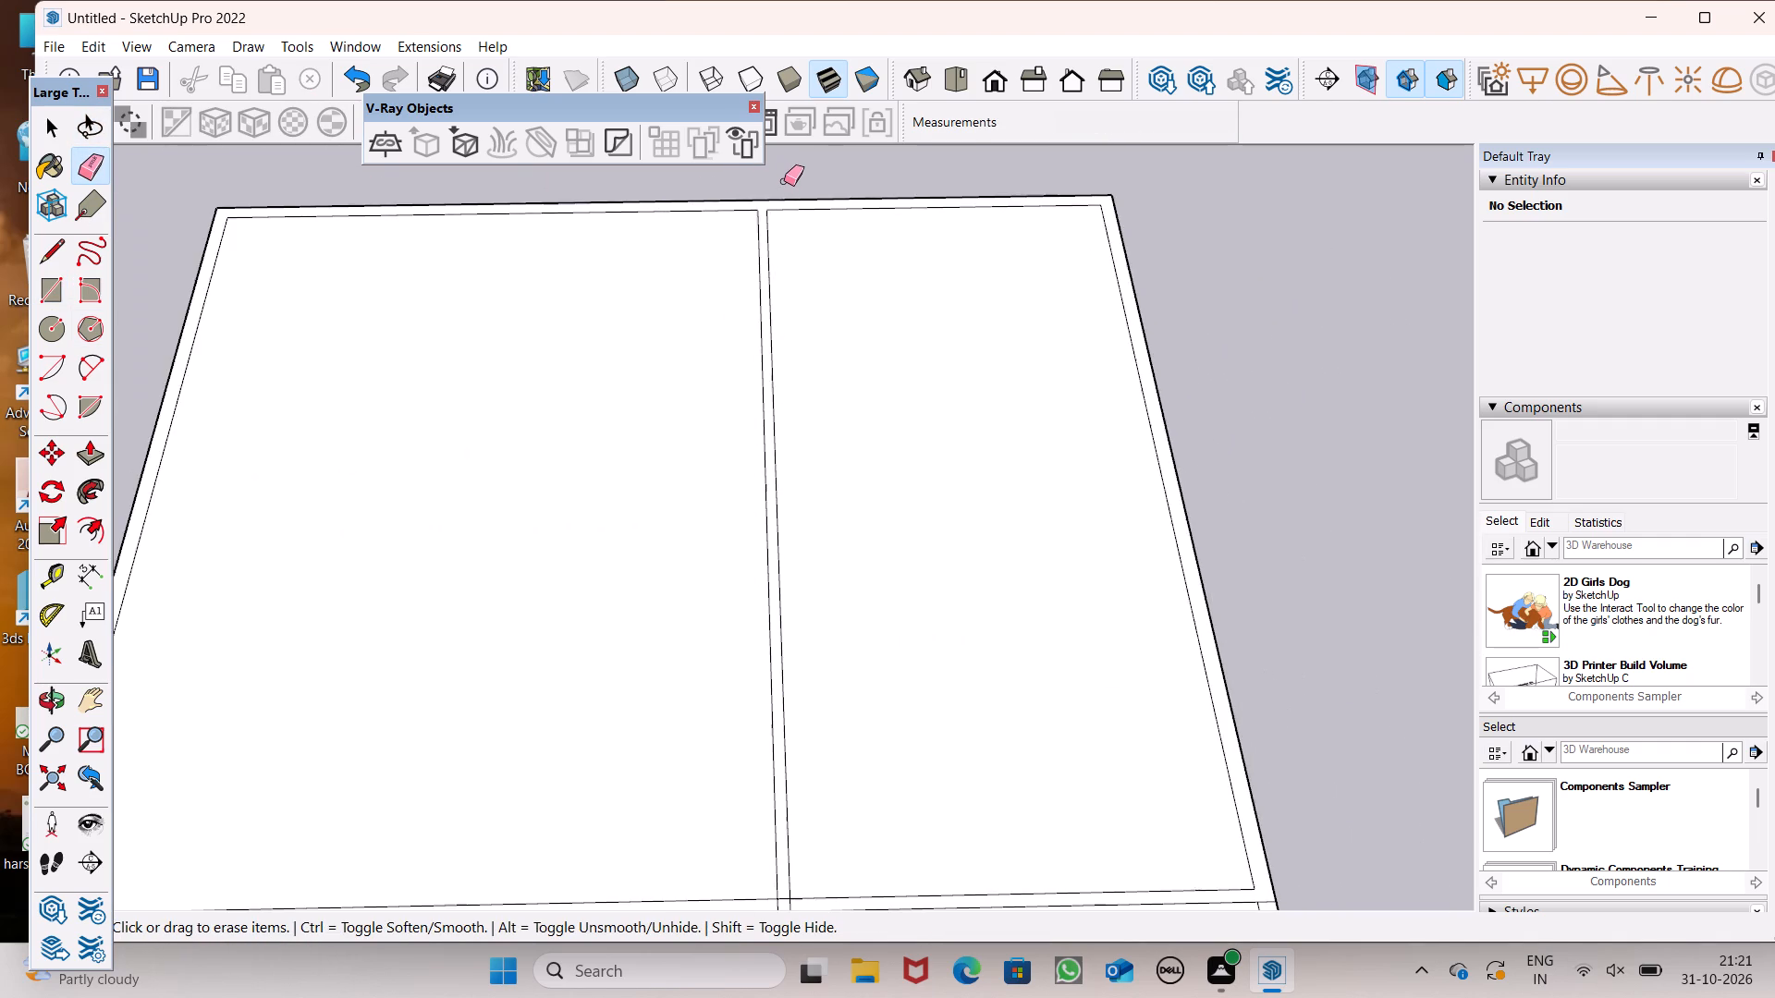
pyautogui.scroll(-9, 784, 181)
pyautogui.scroll(9, 791, 450)
pyautogui.scroll(8, 826, 583)
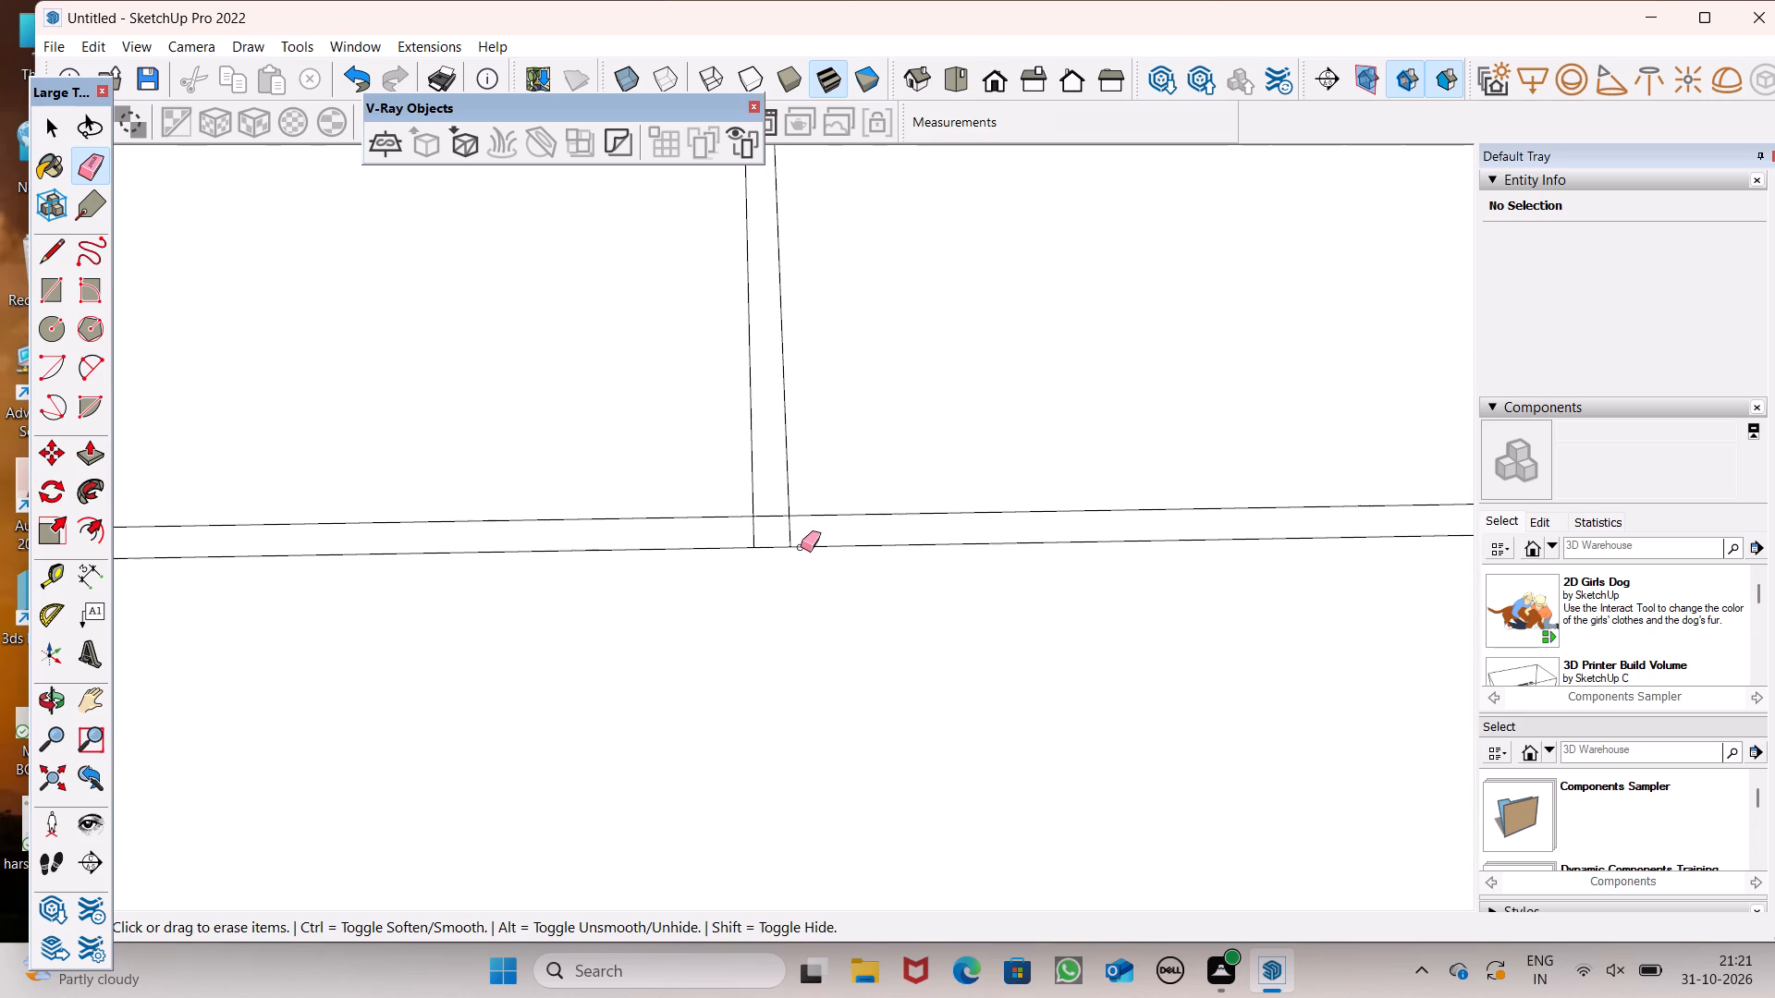
pyautogui.moveTo(775, 516); pyautogui.dragTo(765, 523)
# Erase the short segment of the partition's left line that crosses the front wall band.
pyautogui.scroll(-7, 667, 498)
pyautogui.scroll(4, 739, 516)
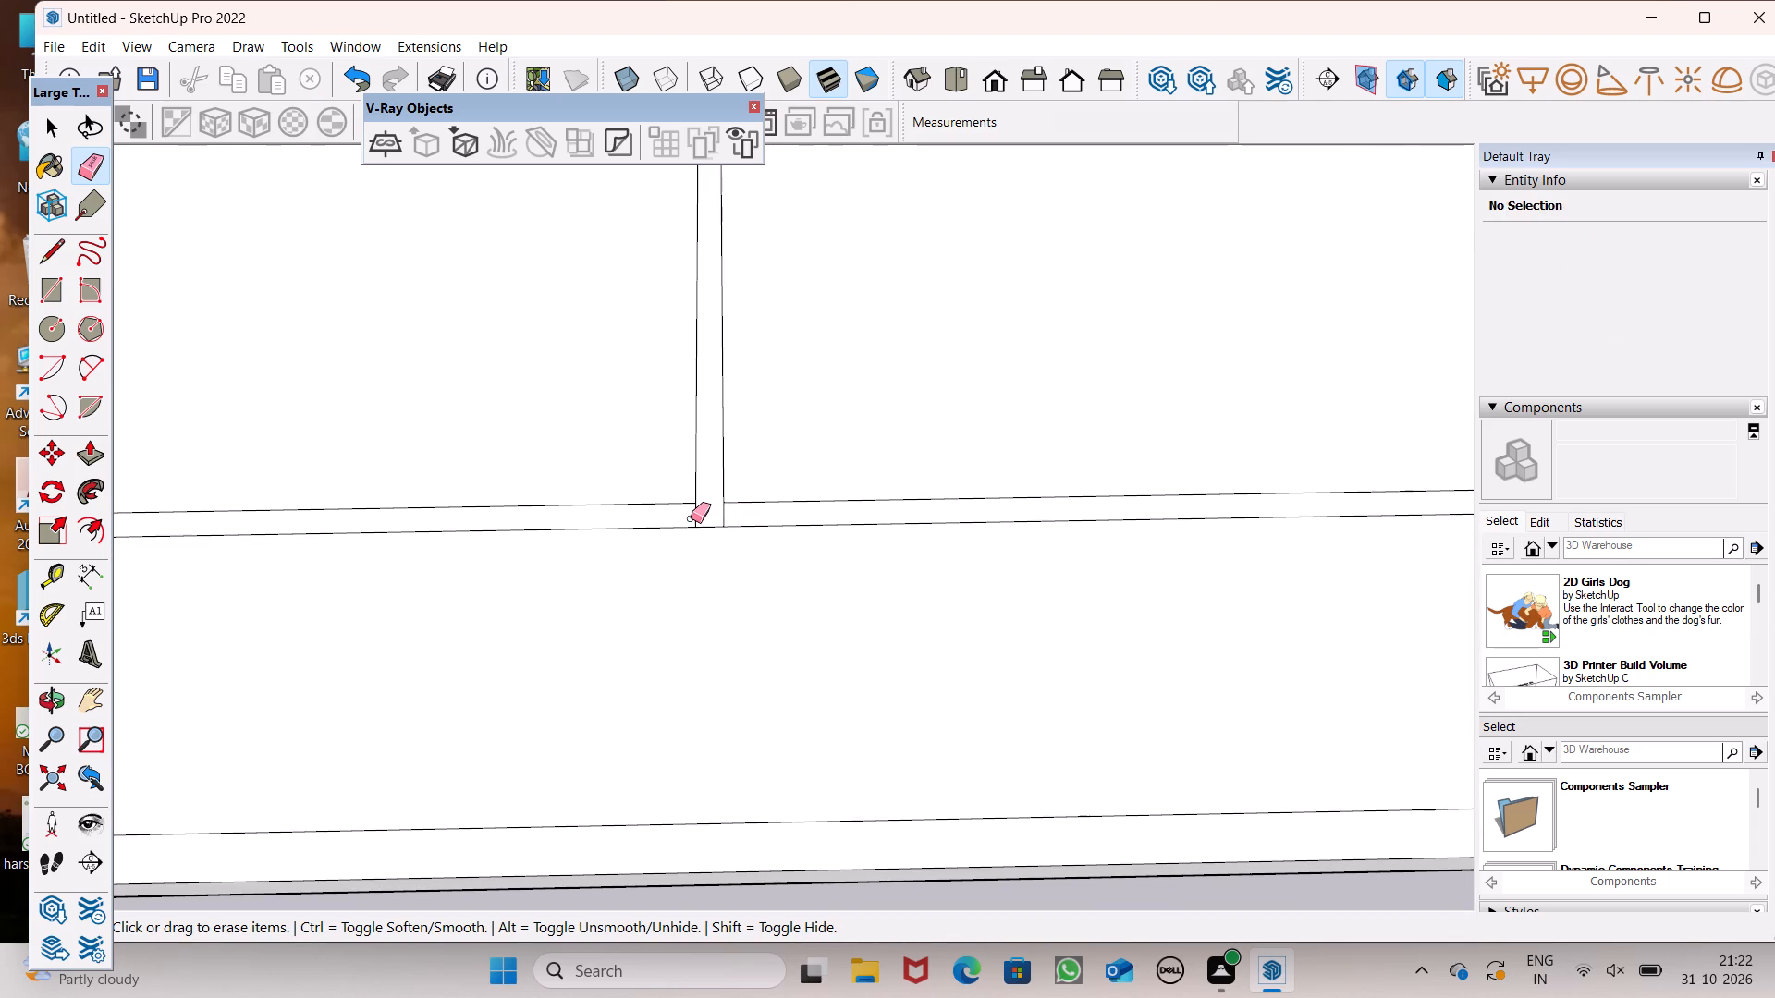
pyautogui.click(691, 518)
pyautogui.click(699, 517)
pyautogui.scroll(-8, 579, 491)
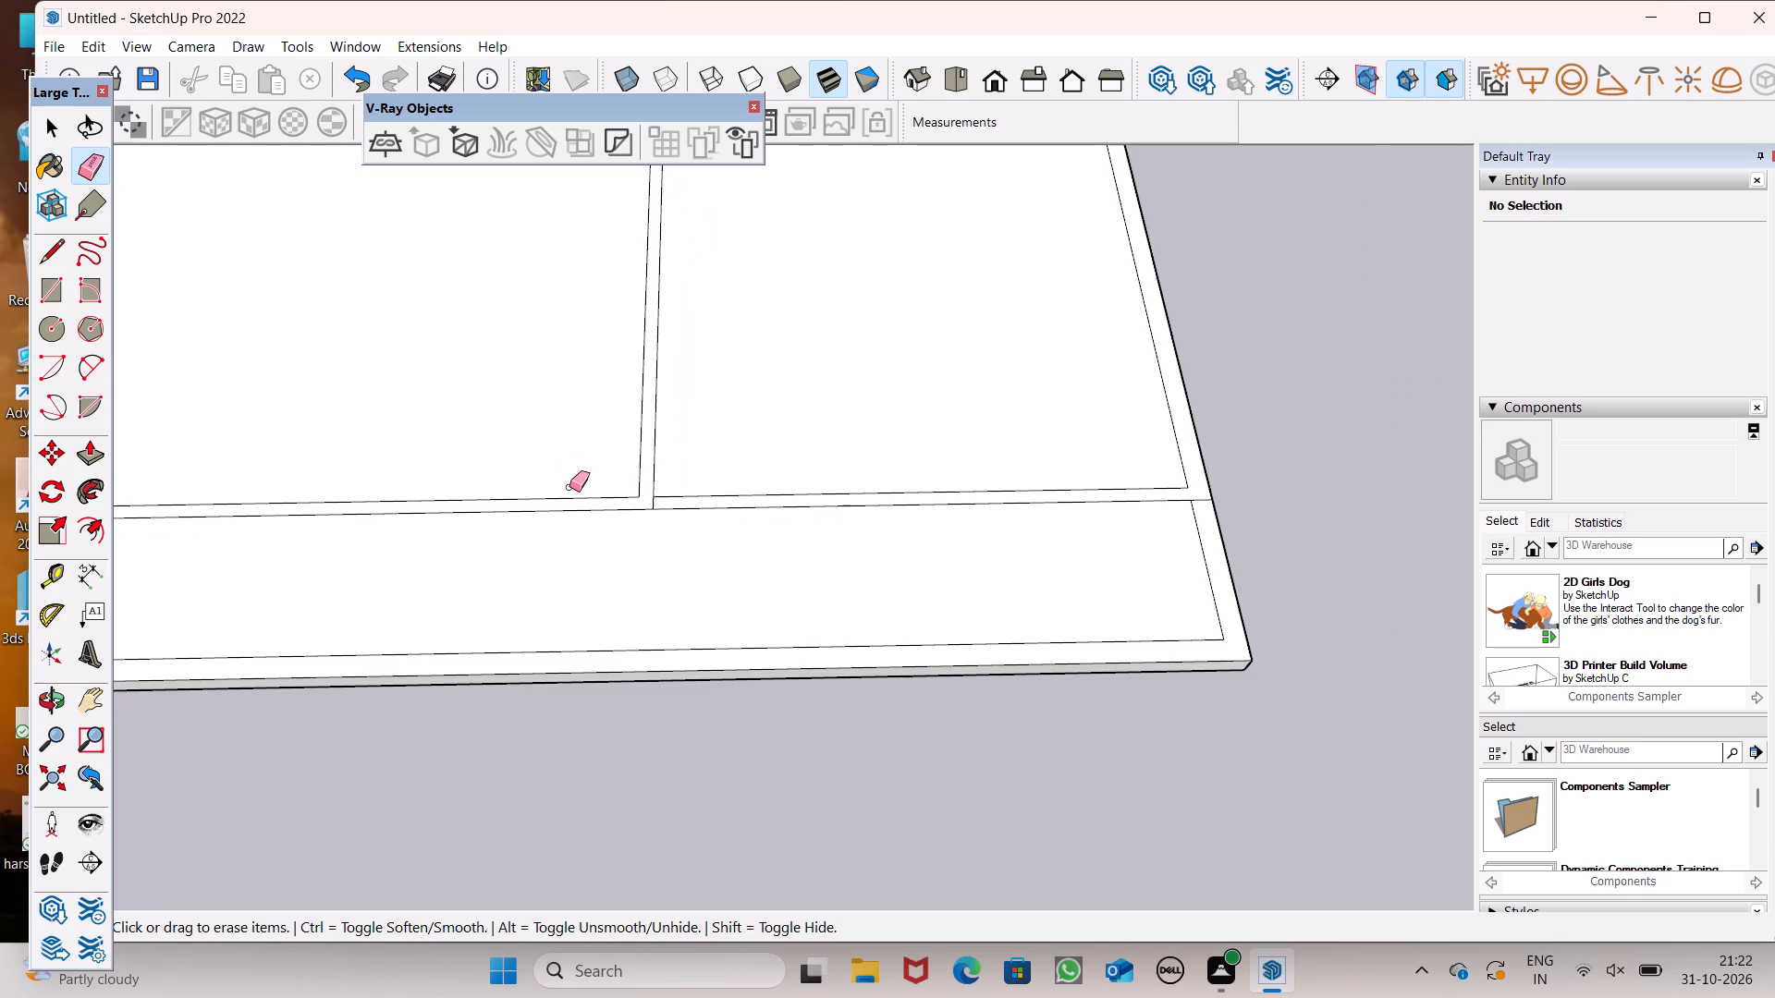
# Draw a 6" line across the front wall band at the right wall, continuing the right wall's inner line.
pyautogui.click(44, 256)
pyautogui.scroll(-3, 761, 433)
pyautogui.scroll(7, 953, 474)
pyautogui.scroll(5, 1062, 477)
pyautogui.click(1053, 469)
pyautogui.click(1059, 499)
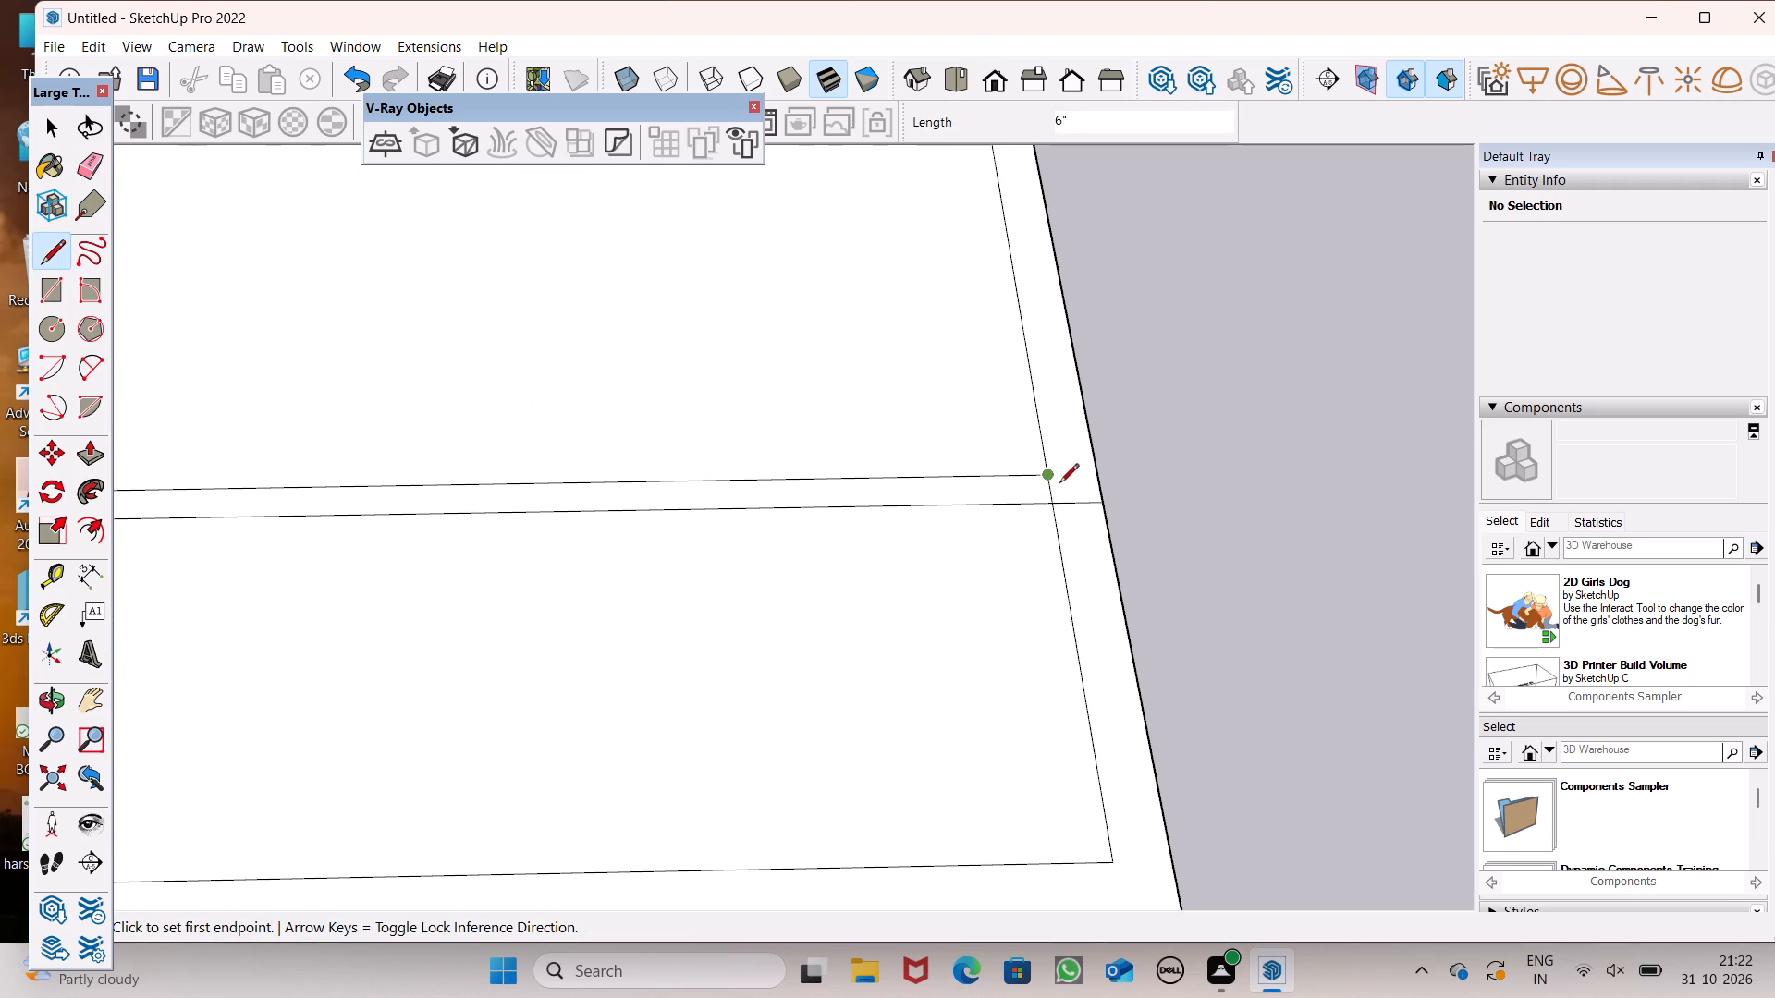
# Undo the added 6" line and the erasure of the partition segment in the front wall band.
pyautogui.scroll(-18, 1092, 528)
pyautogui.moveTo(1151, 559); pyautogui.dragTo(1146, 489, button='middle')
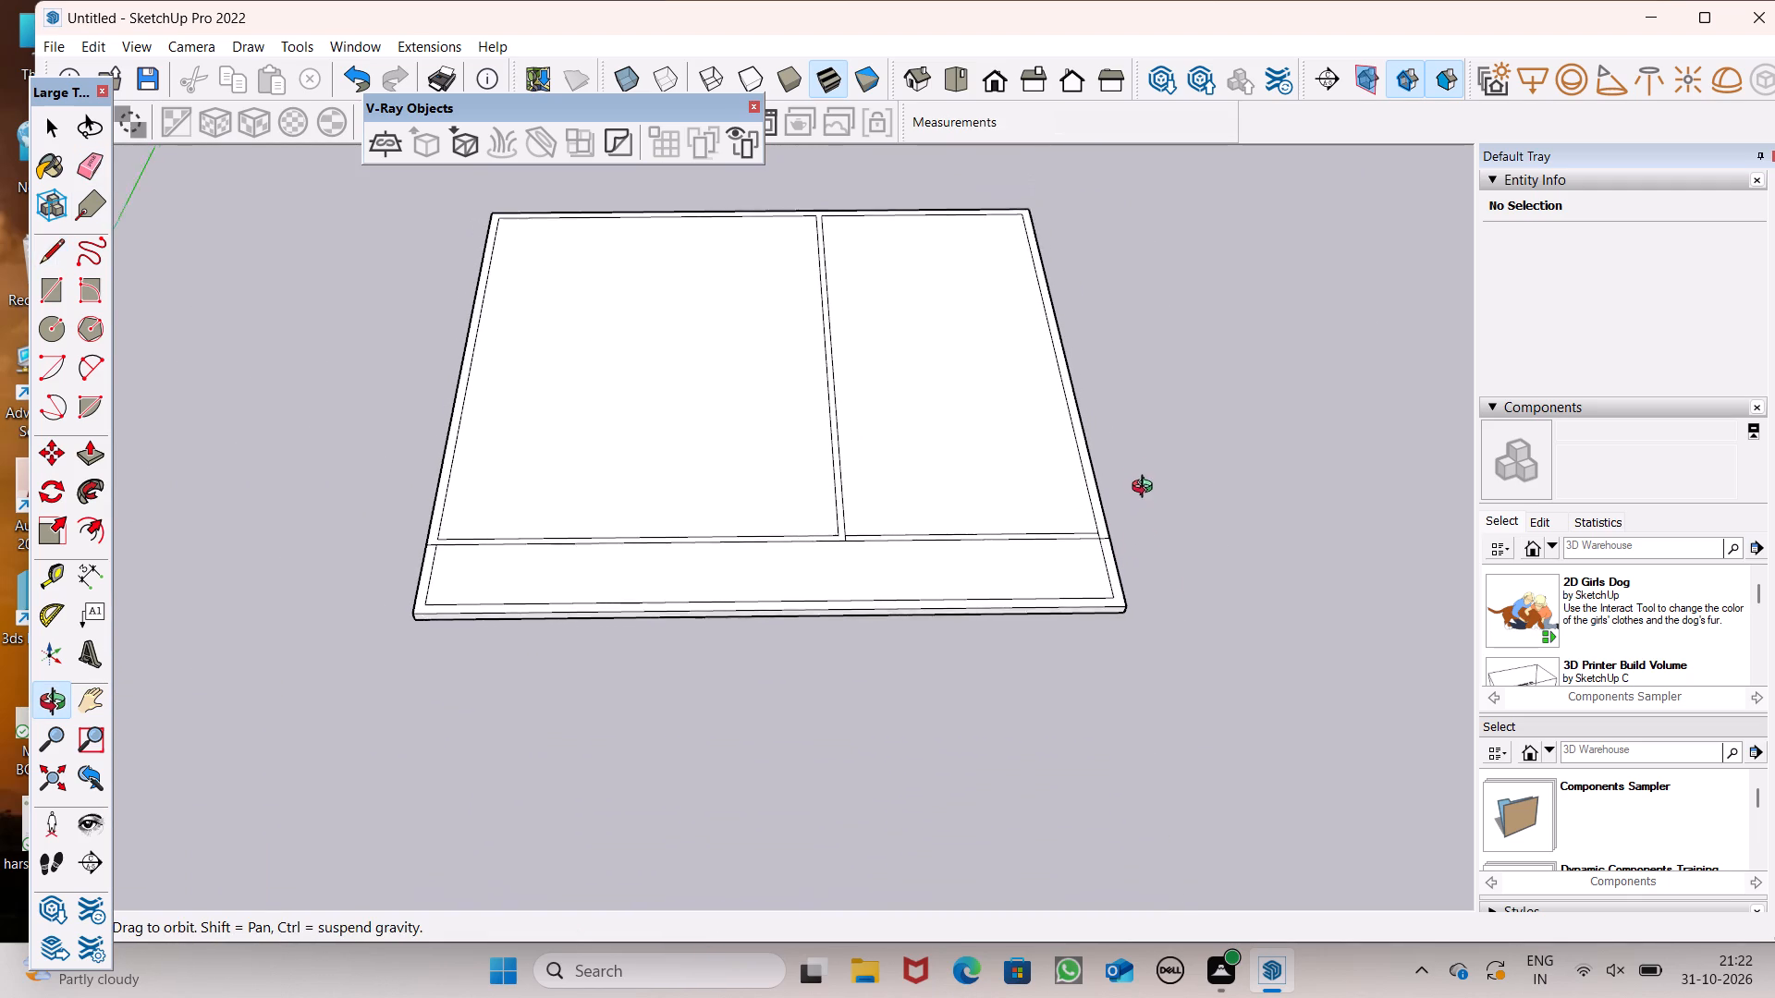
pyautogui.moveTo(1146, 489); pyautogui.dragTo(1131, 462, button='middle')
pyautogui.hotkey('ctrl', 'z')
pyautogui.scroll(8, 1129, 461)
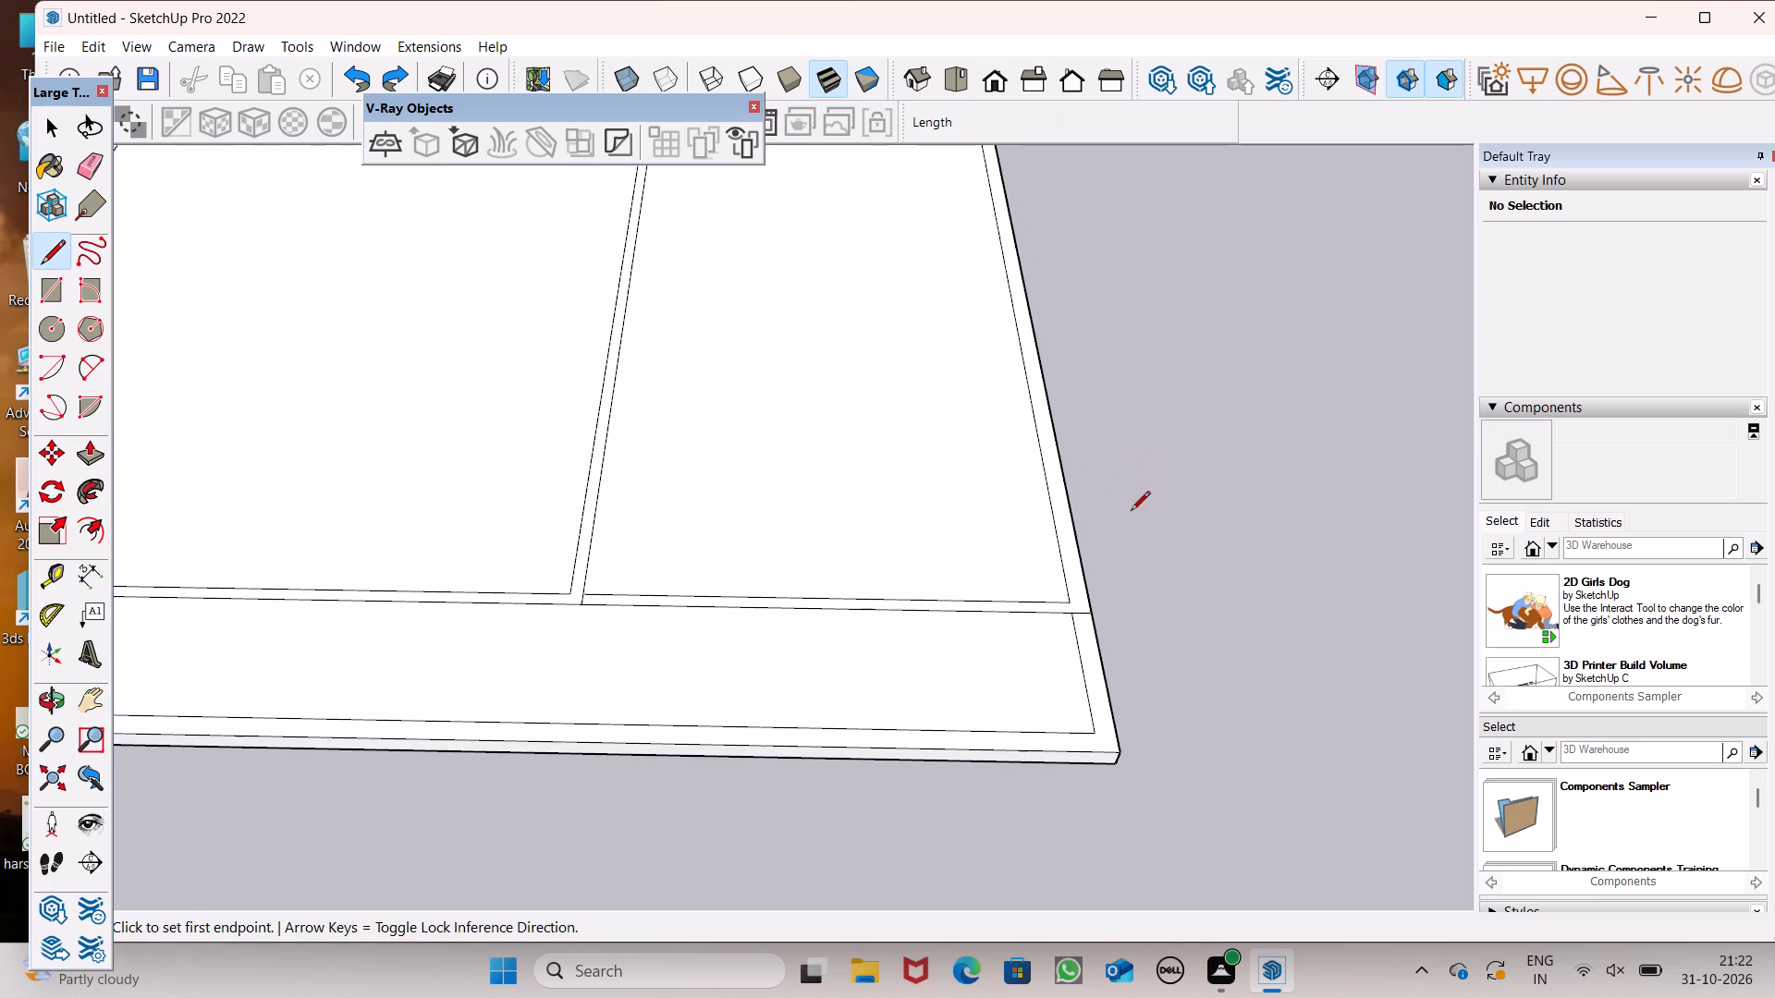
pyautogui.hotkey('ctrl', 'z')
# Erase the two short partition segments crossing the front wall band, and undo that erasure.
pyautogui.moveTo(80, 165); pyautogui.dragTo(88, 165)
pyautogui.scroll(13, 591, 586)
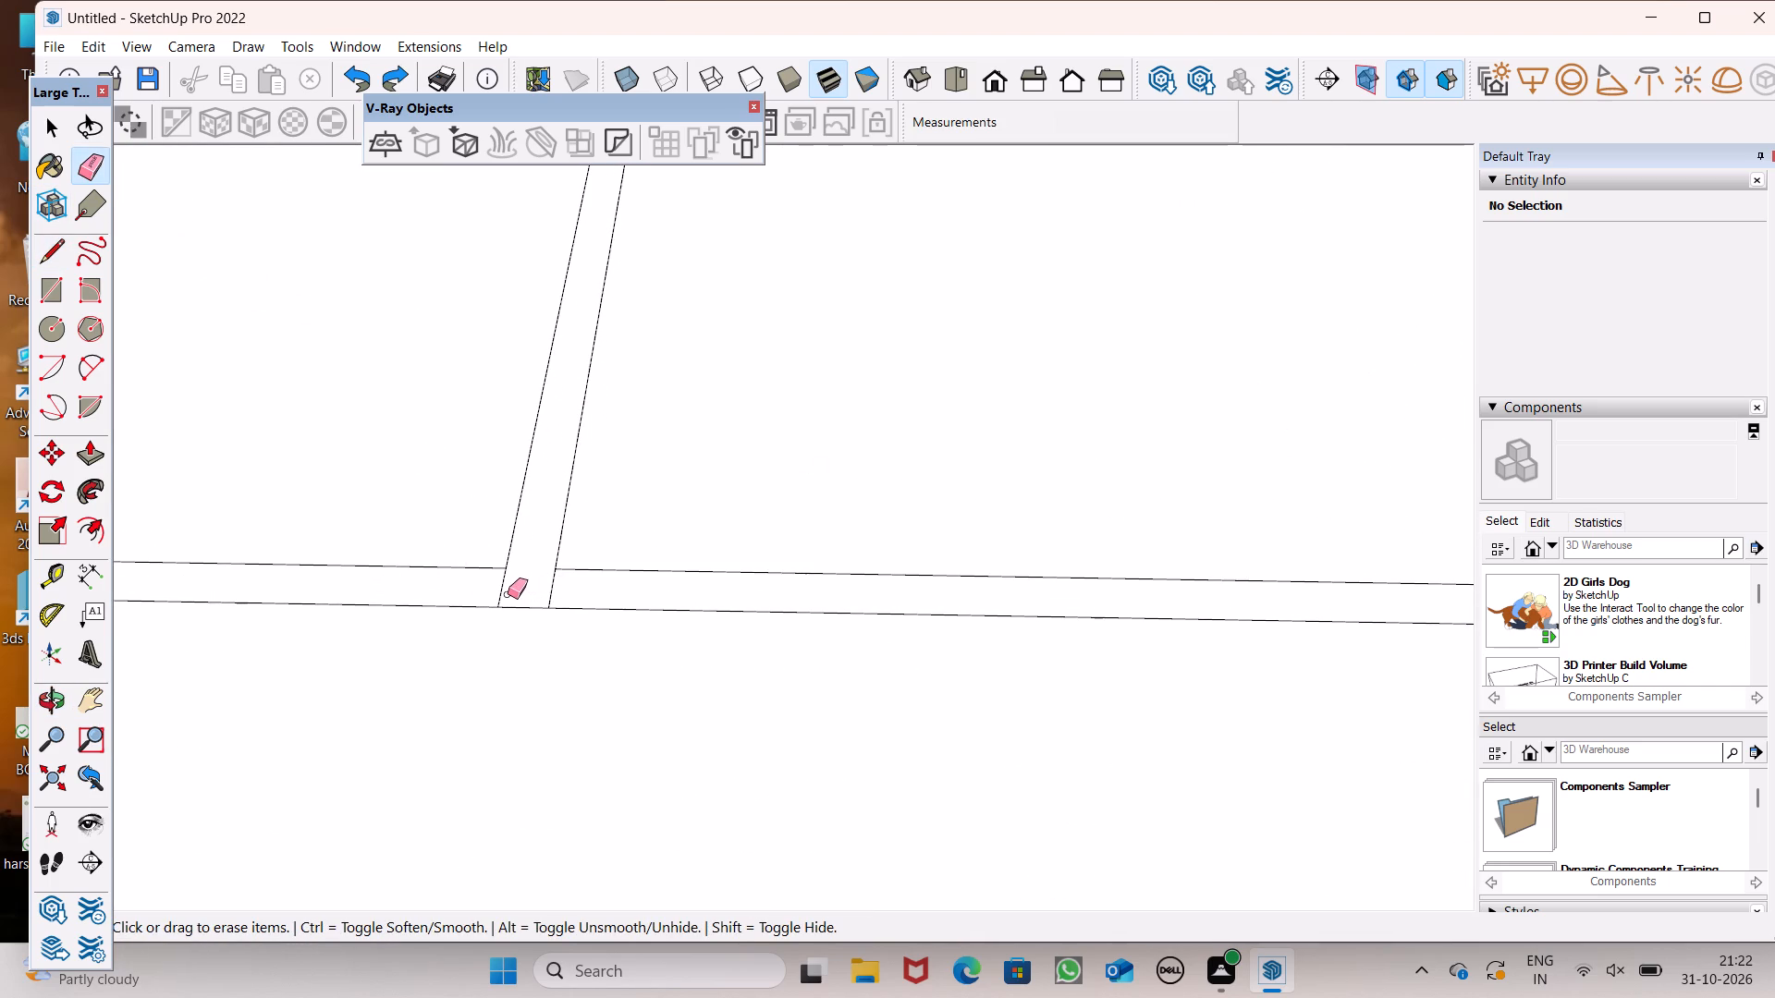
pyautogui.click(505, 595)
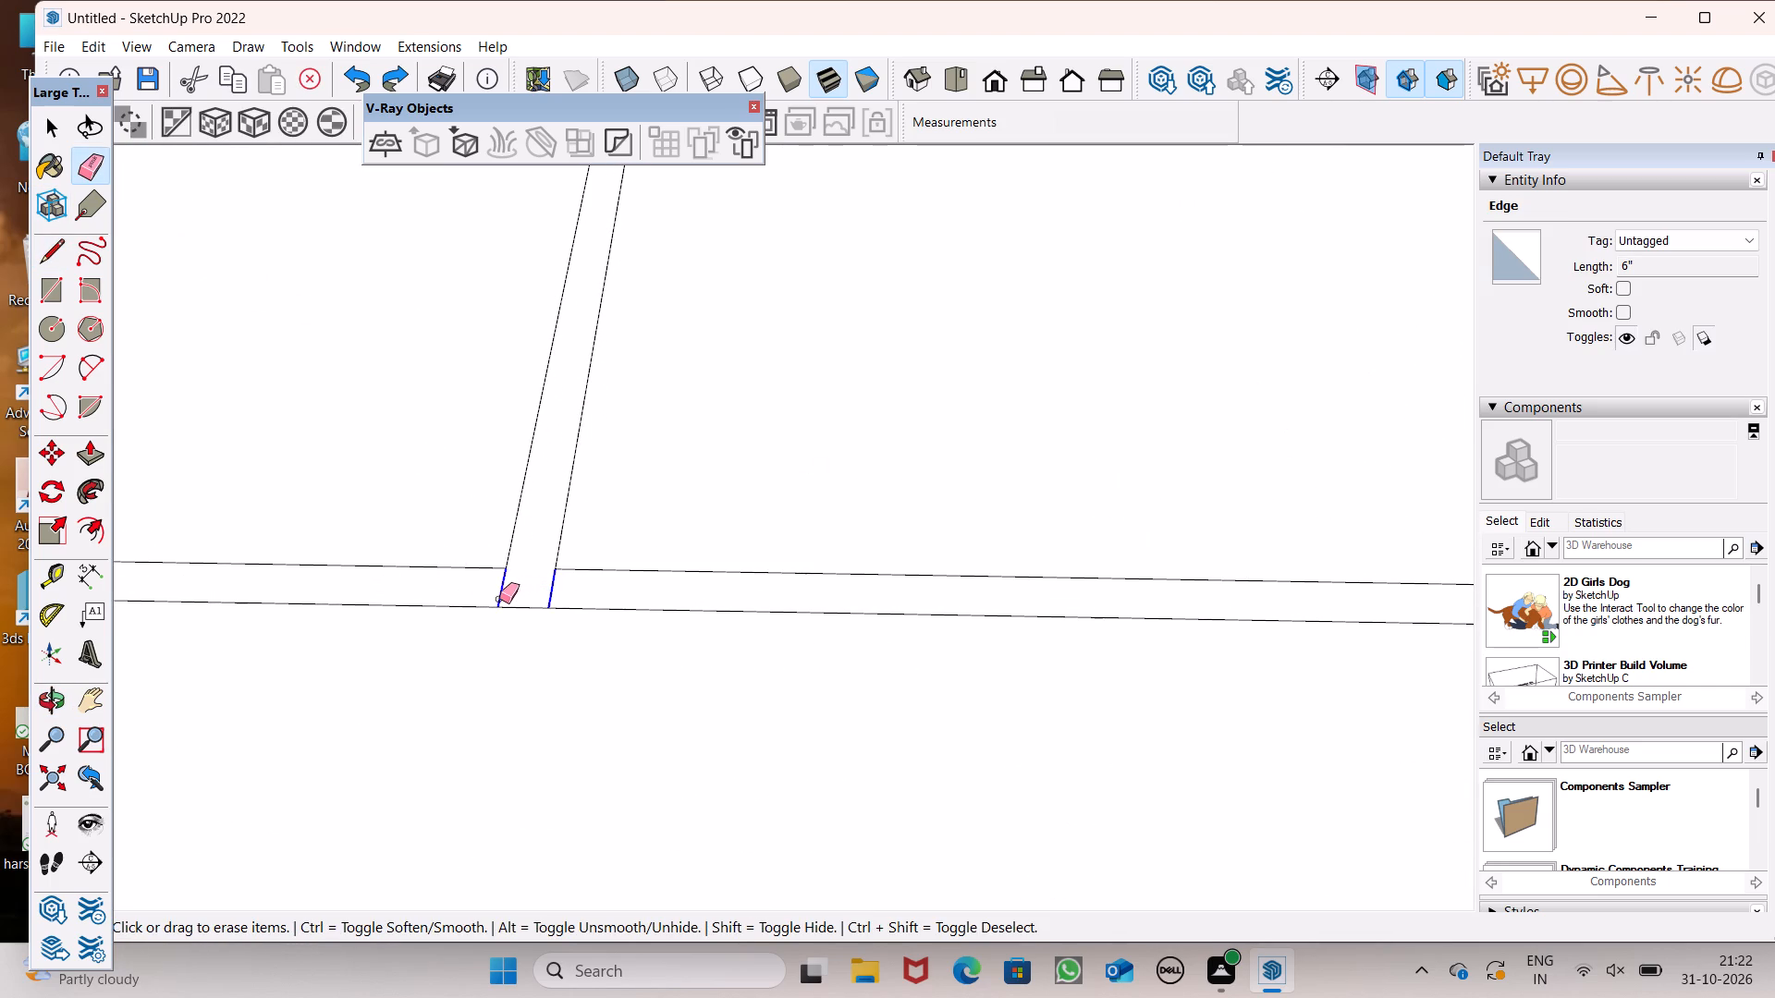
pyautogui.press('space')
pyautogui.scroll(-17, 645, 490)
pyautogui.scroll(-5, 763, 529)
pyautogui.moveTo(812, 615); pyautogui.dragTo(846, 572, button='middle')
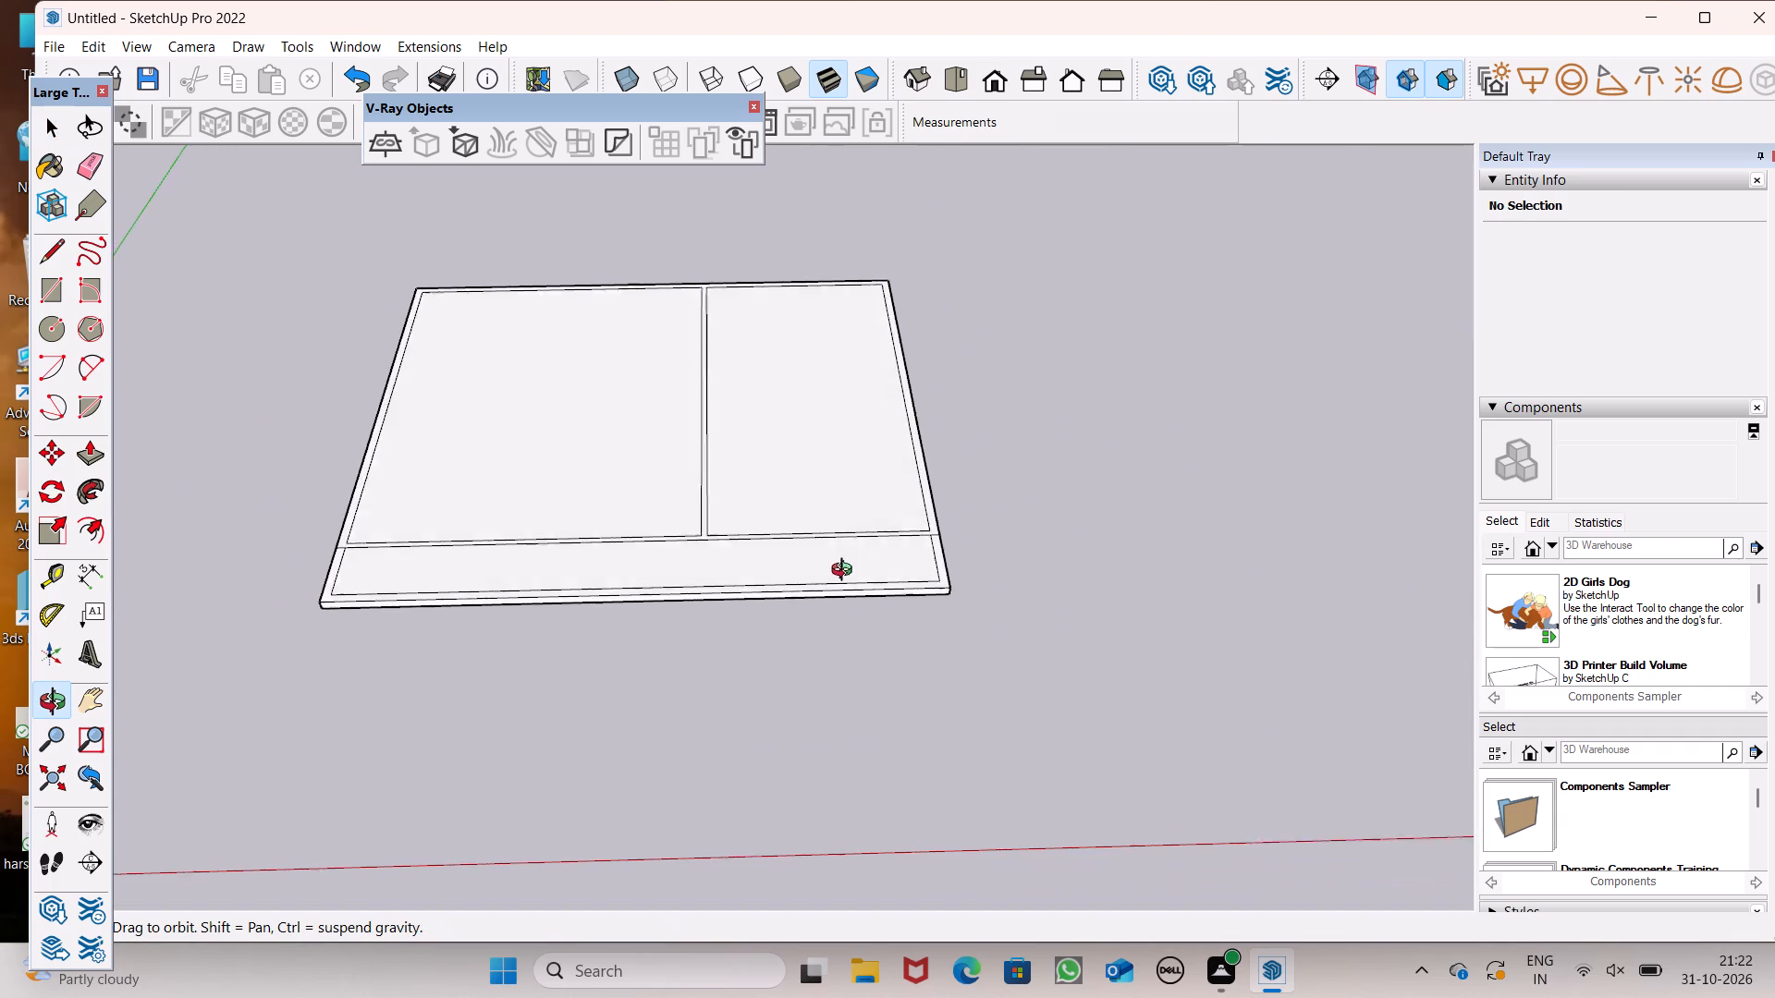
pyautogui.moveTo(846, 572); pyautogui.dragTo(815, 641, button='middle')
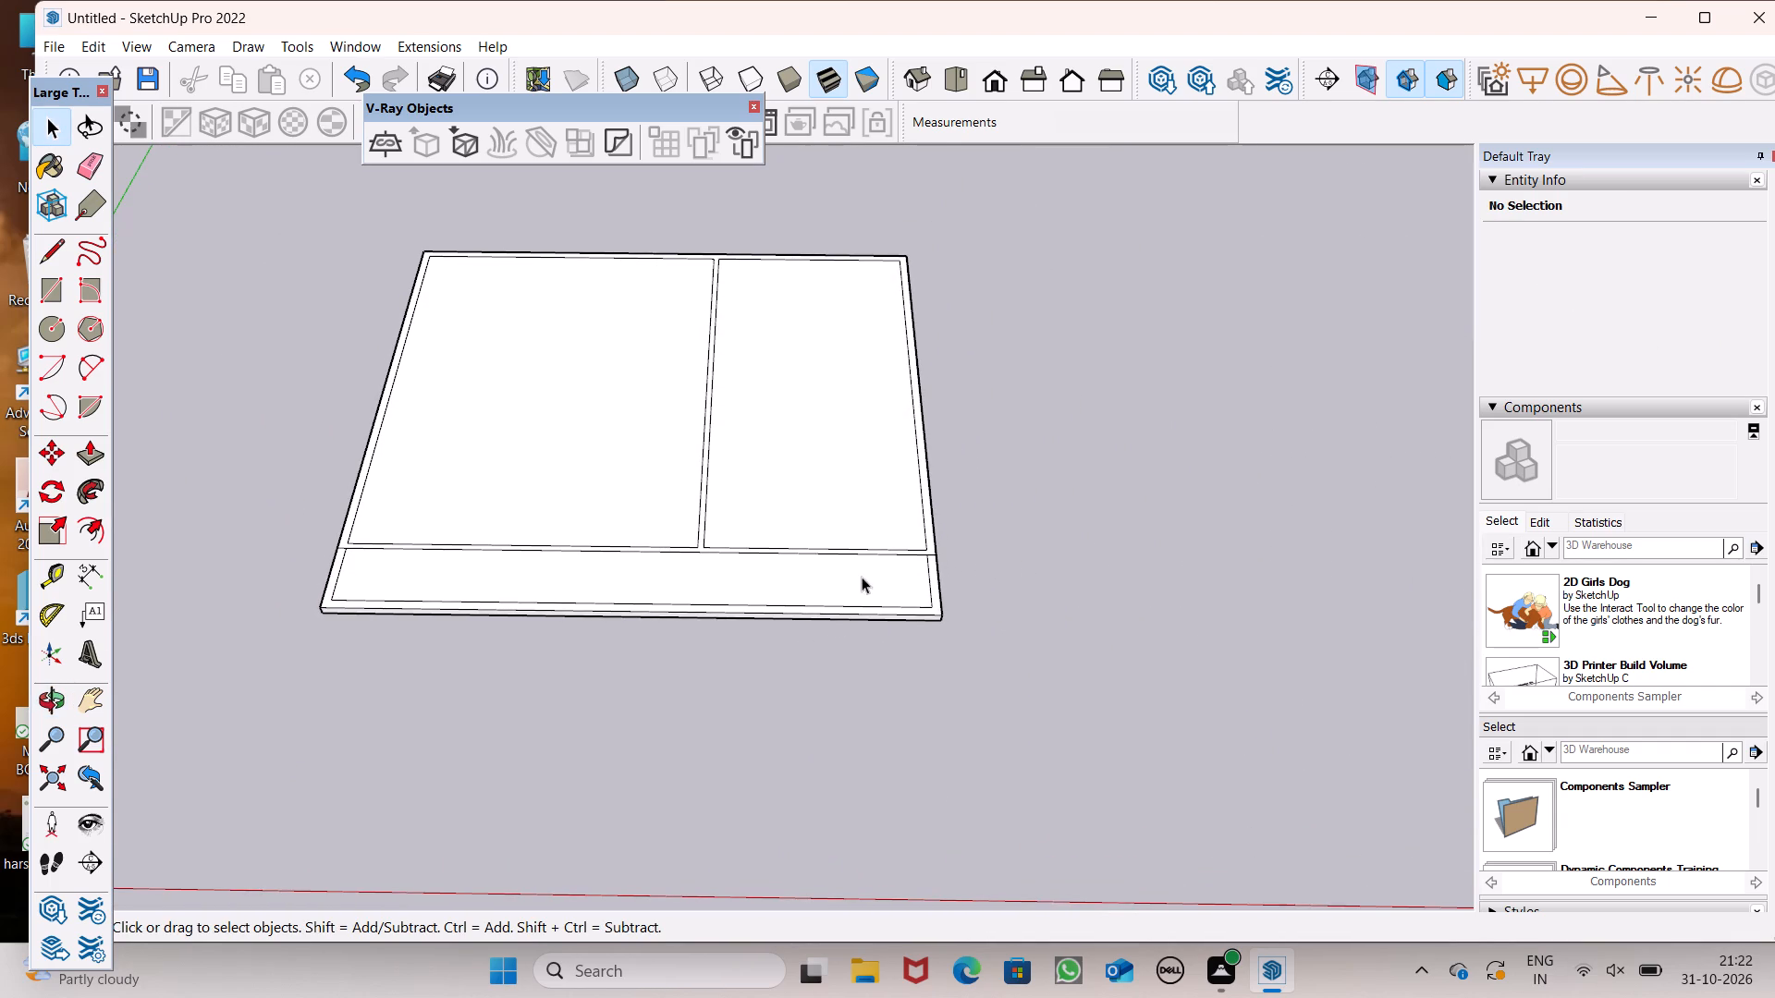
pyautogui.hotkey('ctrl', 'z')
# Place a guide about 5' 4" behind the front wall's inner line and a second guide 6" farther back.
pyautogui.click(62, 565)
pyautogui.scroll(6, 468, 512)
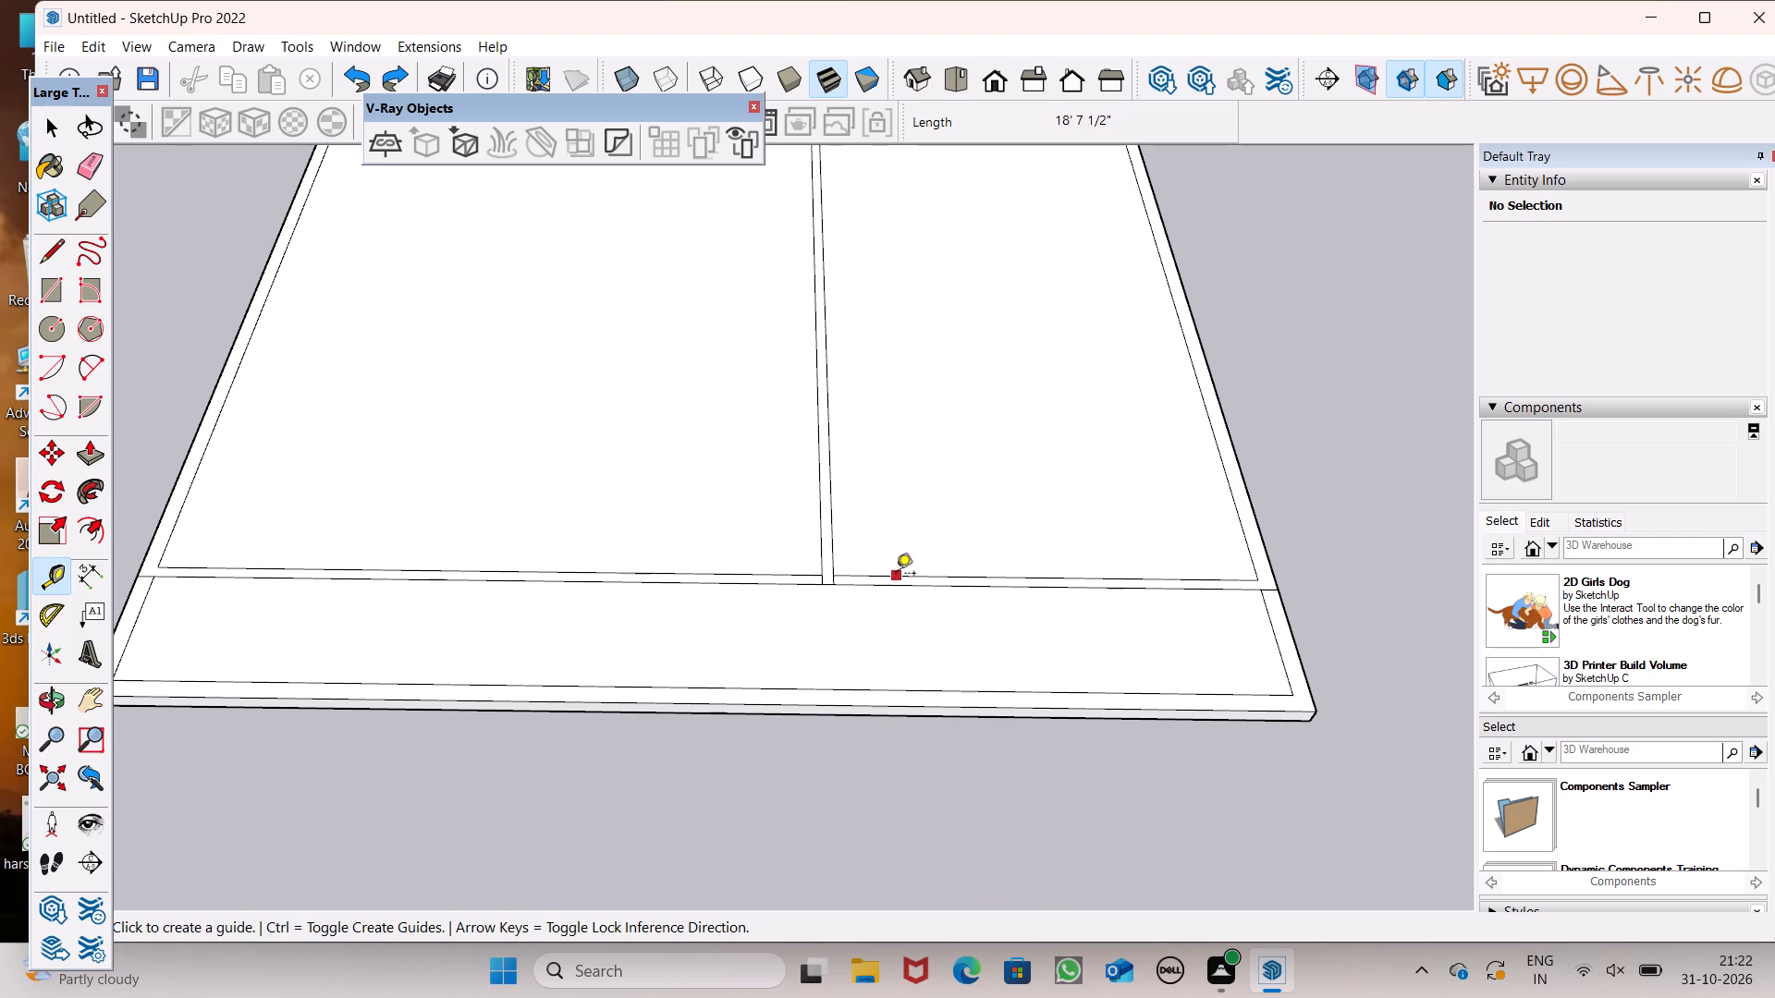
pyautogui.click(895, 574)
pyautogui.scroll(-3, 904, 458)
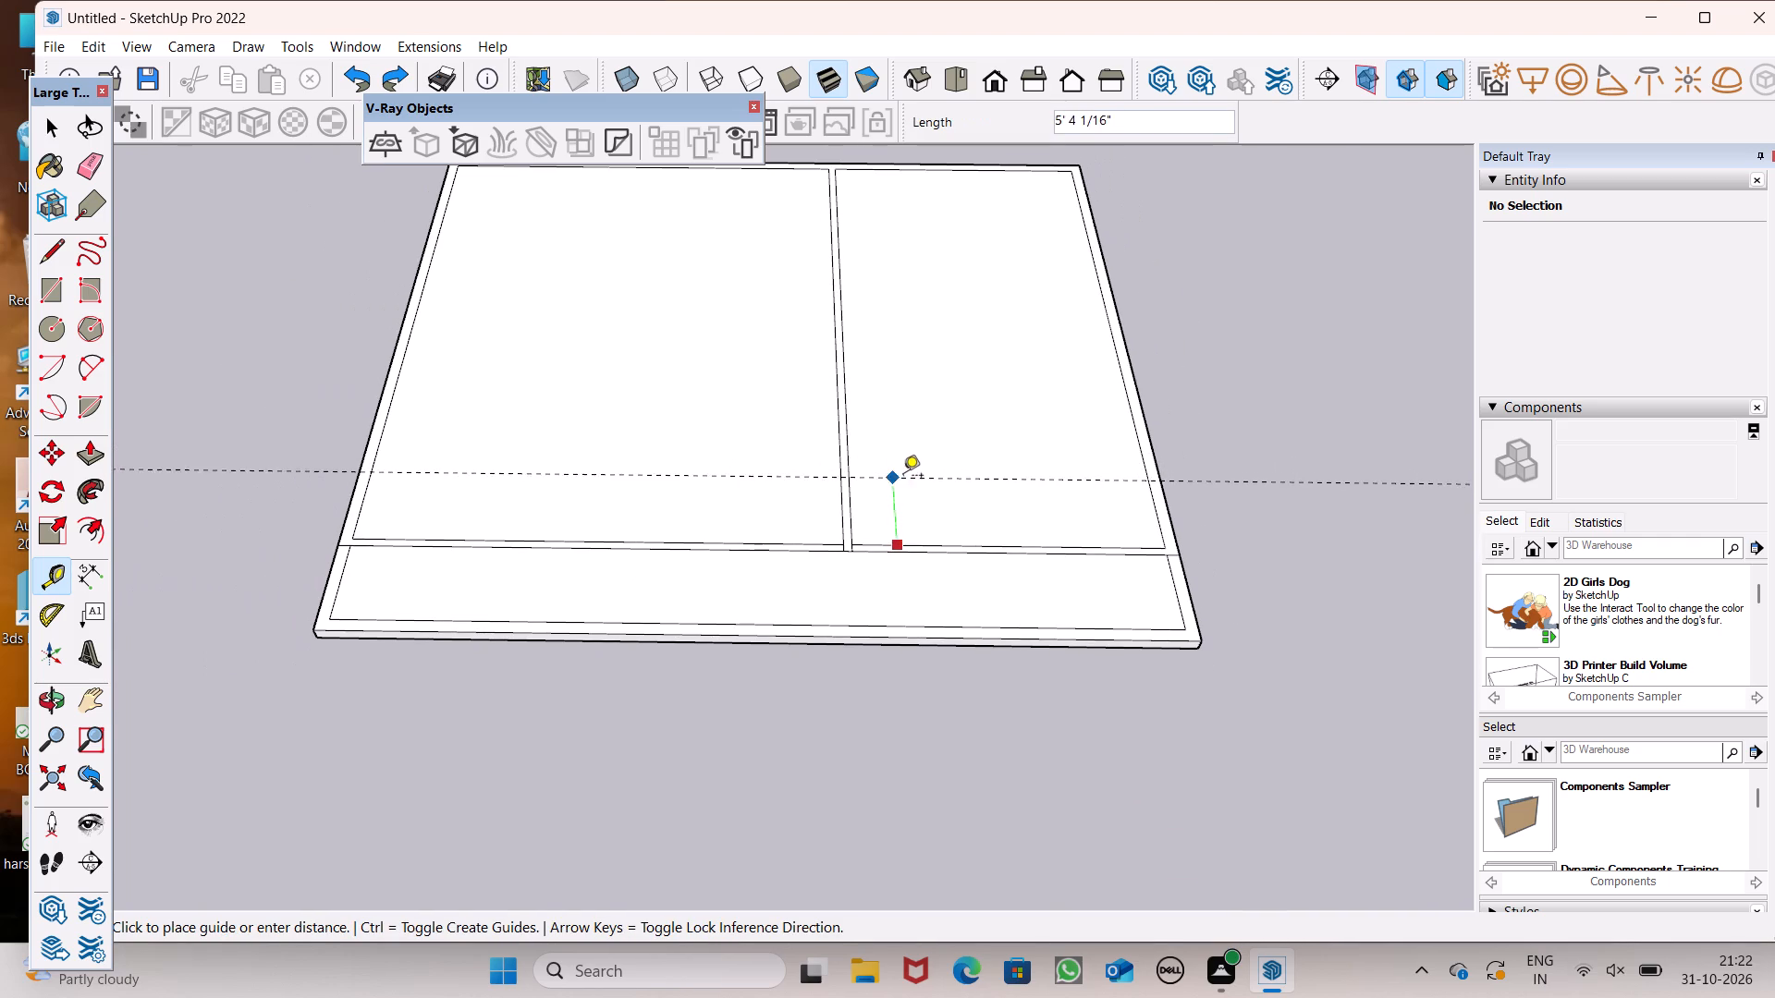
pyautogui.click(891, 480)
pyautogui.click(891, 481)
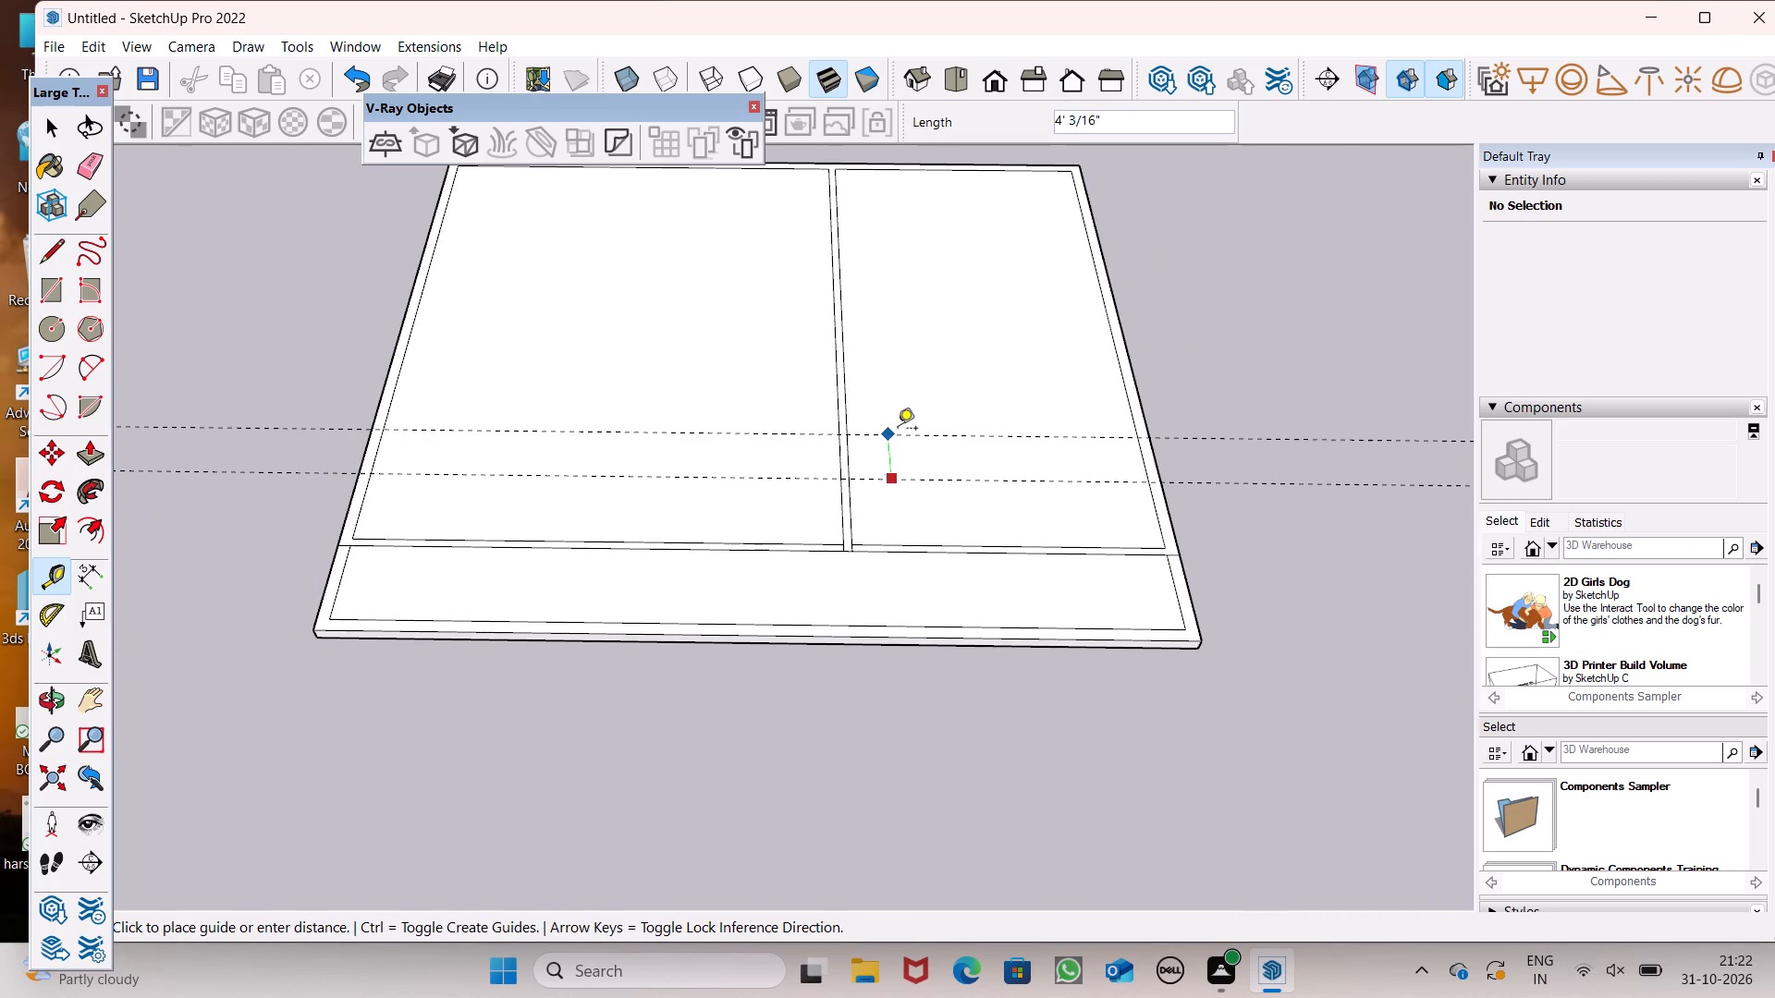
pyautogui.write('6"')
pyautogui.press('Return')
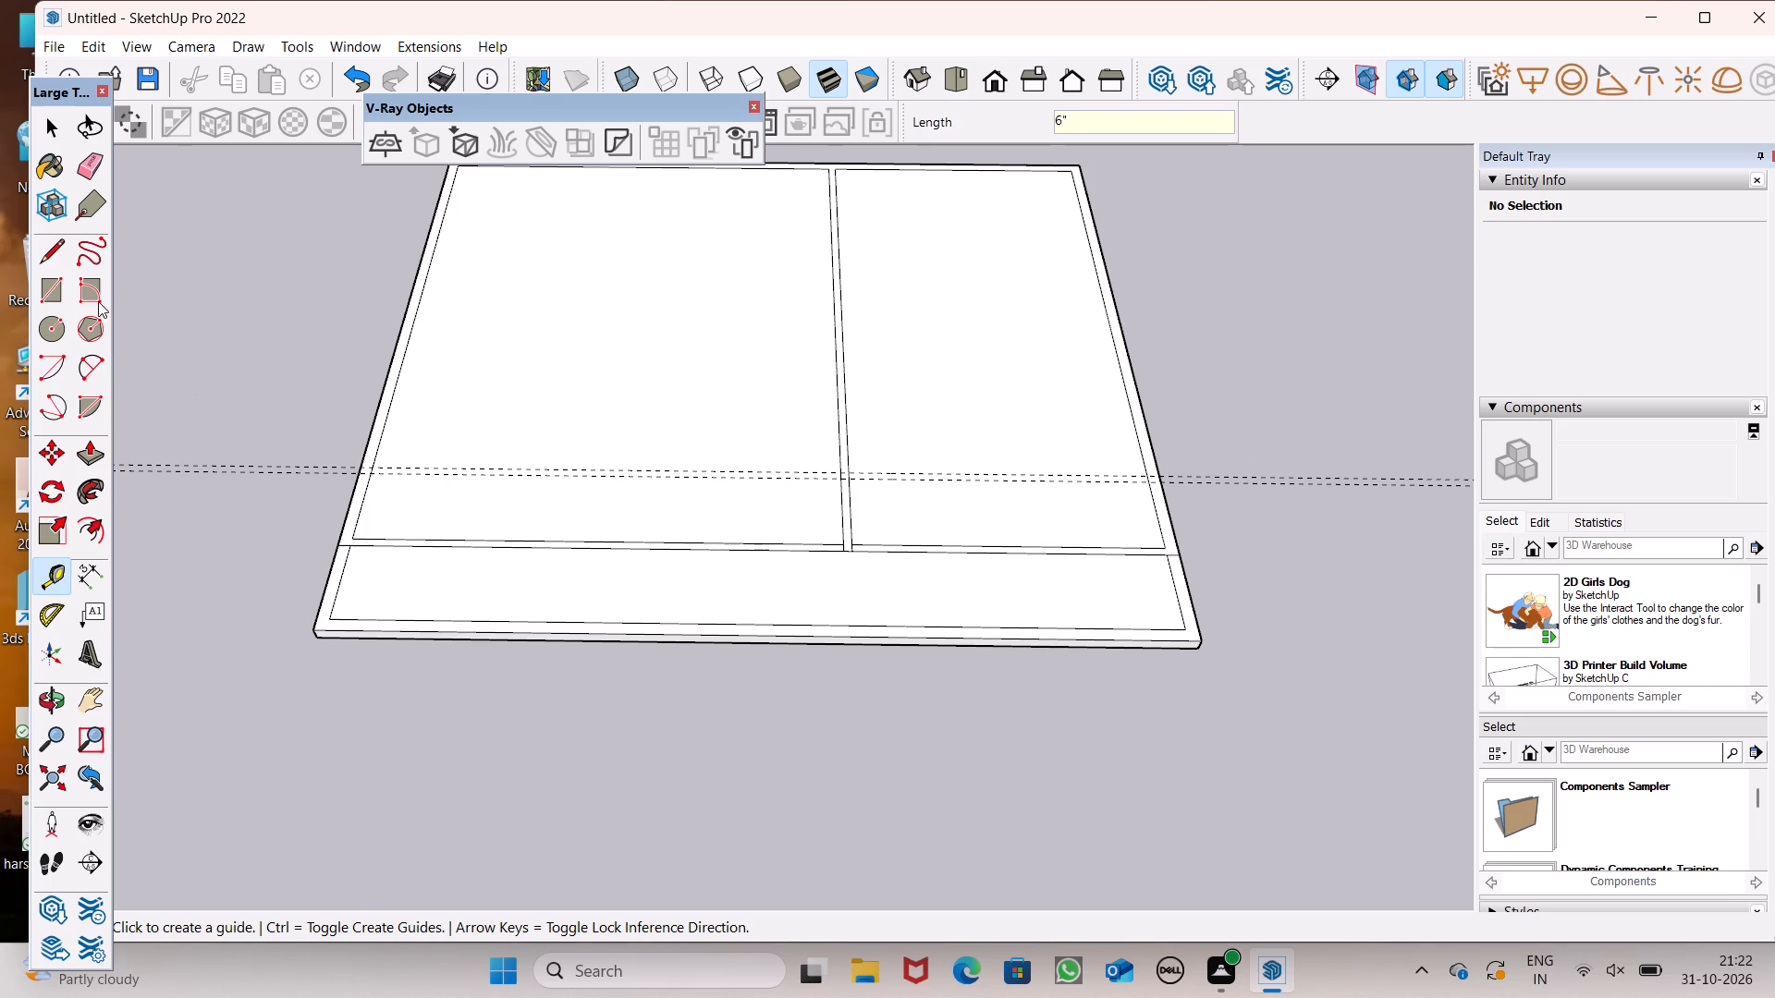
# Draw a 6" wide cross-partition rectangle between the guides from the partition's left line to the right wall's inner line, and erase the rear guide.
pyautogui.click(49, 279)
pyautogui.scroll(5, 1193, 478)
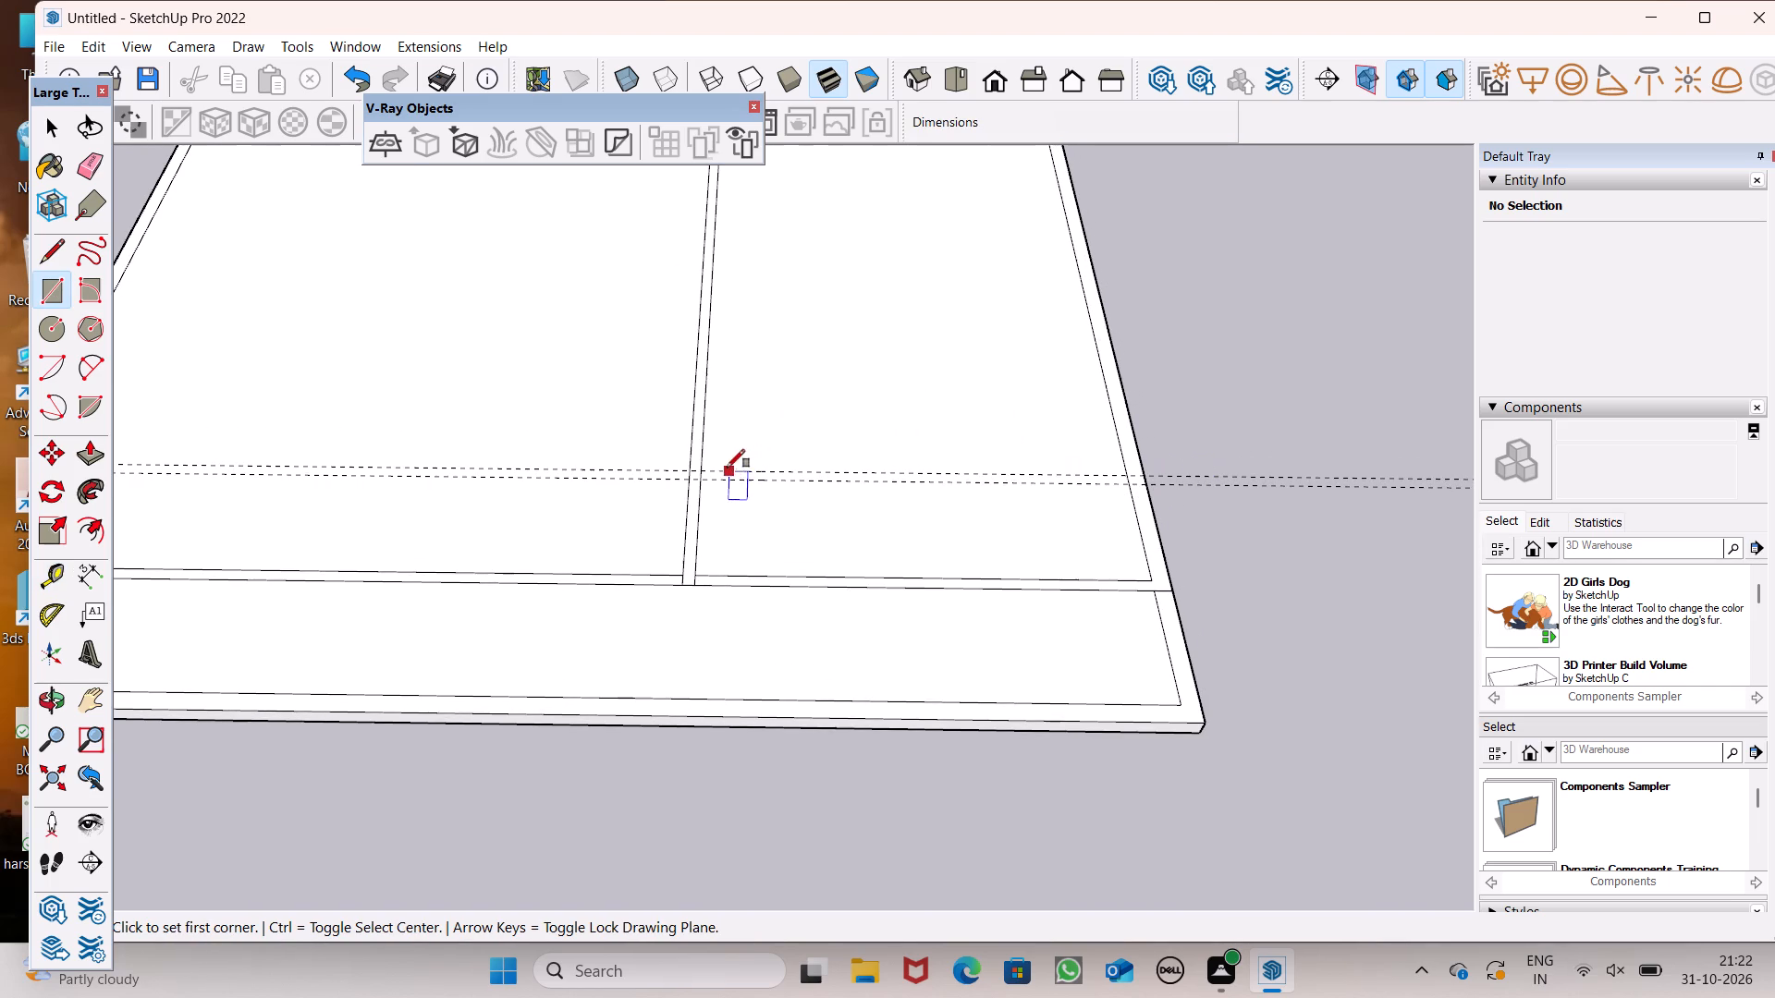
pyautogui.click(689, 466)
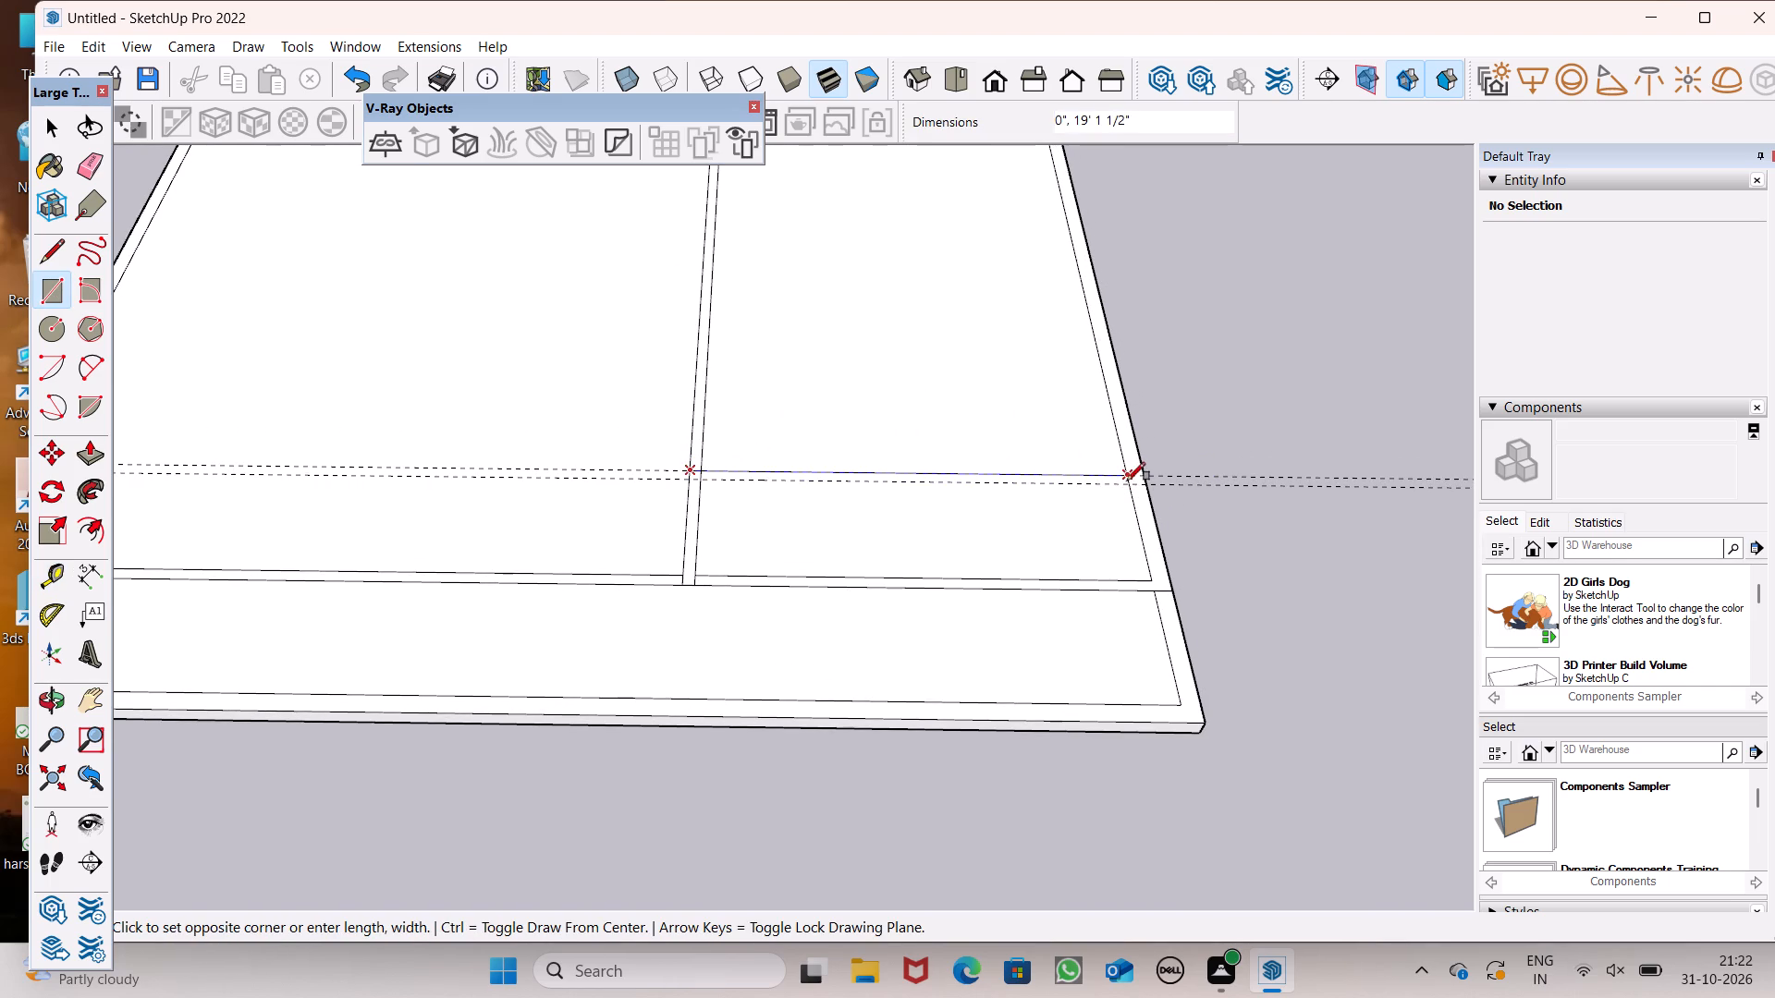
pyautogui.click(1127, 482)
pyautogui.click(88, 170)
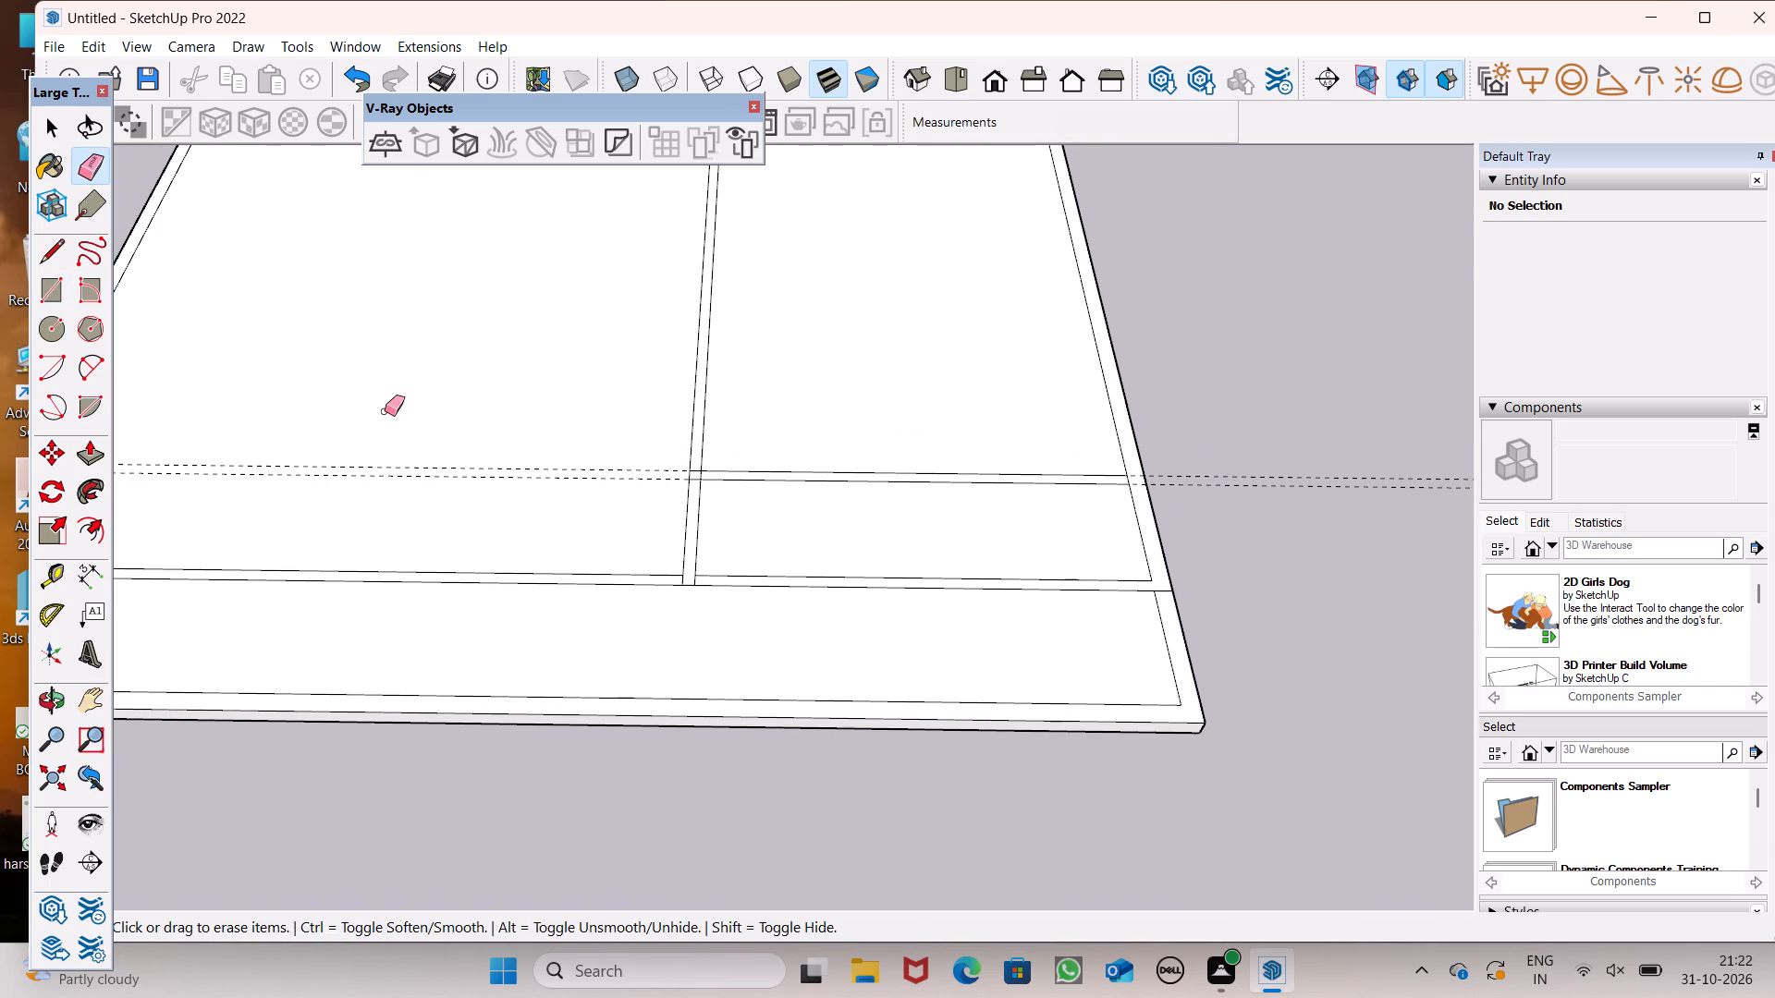
pyautogui.moveTo(408, 418); pyautogui.dragTo(422, 471)
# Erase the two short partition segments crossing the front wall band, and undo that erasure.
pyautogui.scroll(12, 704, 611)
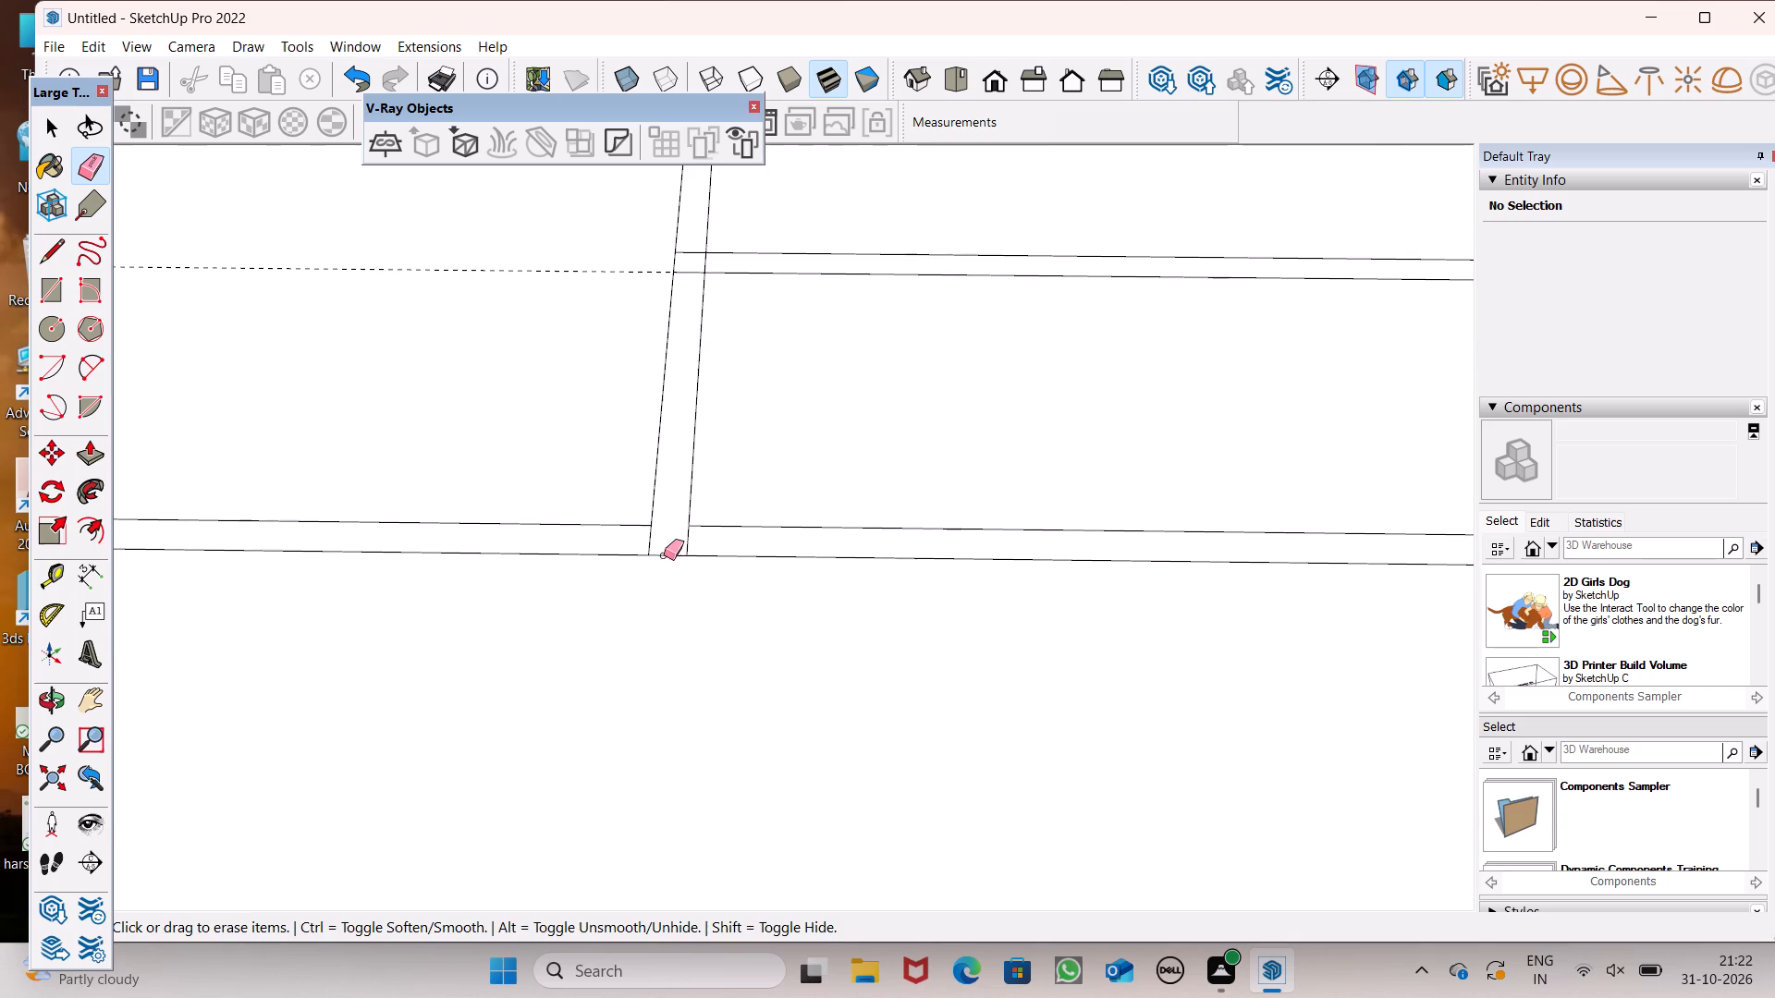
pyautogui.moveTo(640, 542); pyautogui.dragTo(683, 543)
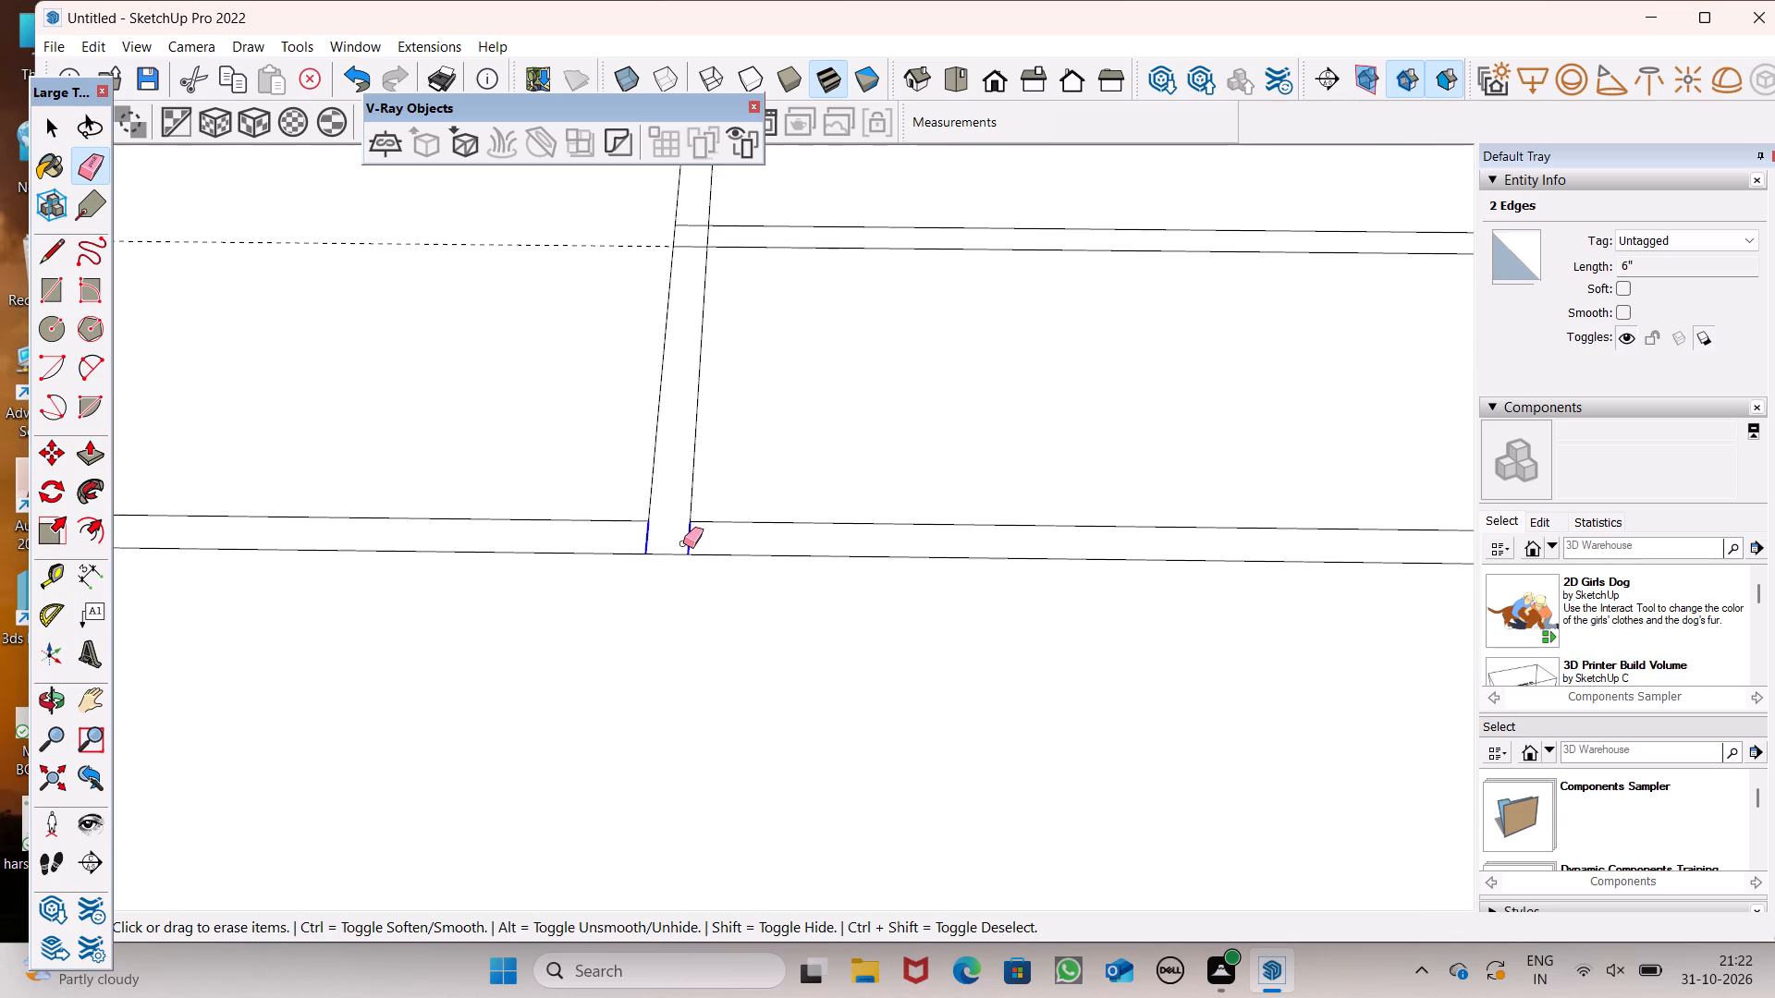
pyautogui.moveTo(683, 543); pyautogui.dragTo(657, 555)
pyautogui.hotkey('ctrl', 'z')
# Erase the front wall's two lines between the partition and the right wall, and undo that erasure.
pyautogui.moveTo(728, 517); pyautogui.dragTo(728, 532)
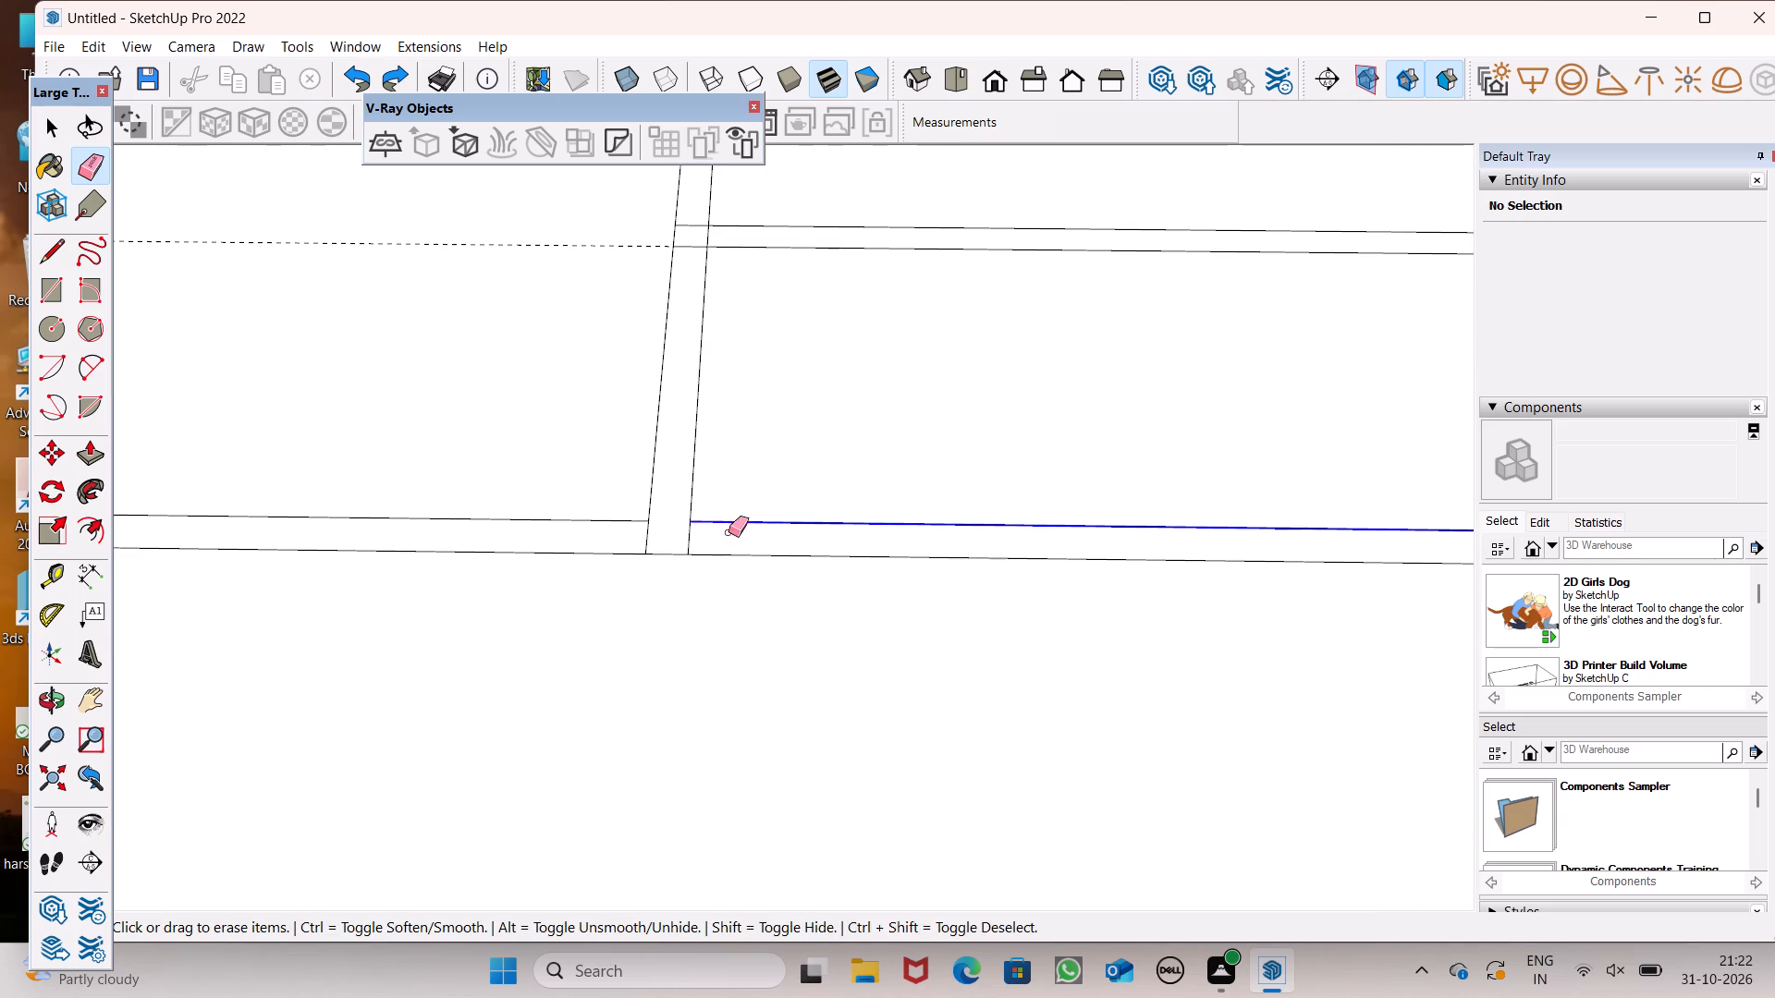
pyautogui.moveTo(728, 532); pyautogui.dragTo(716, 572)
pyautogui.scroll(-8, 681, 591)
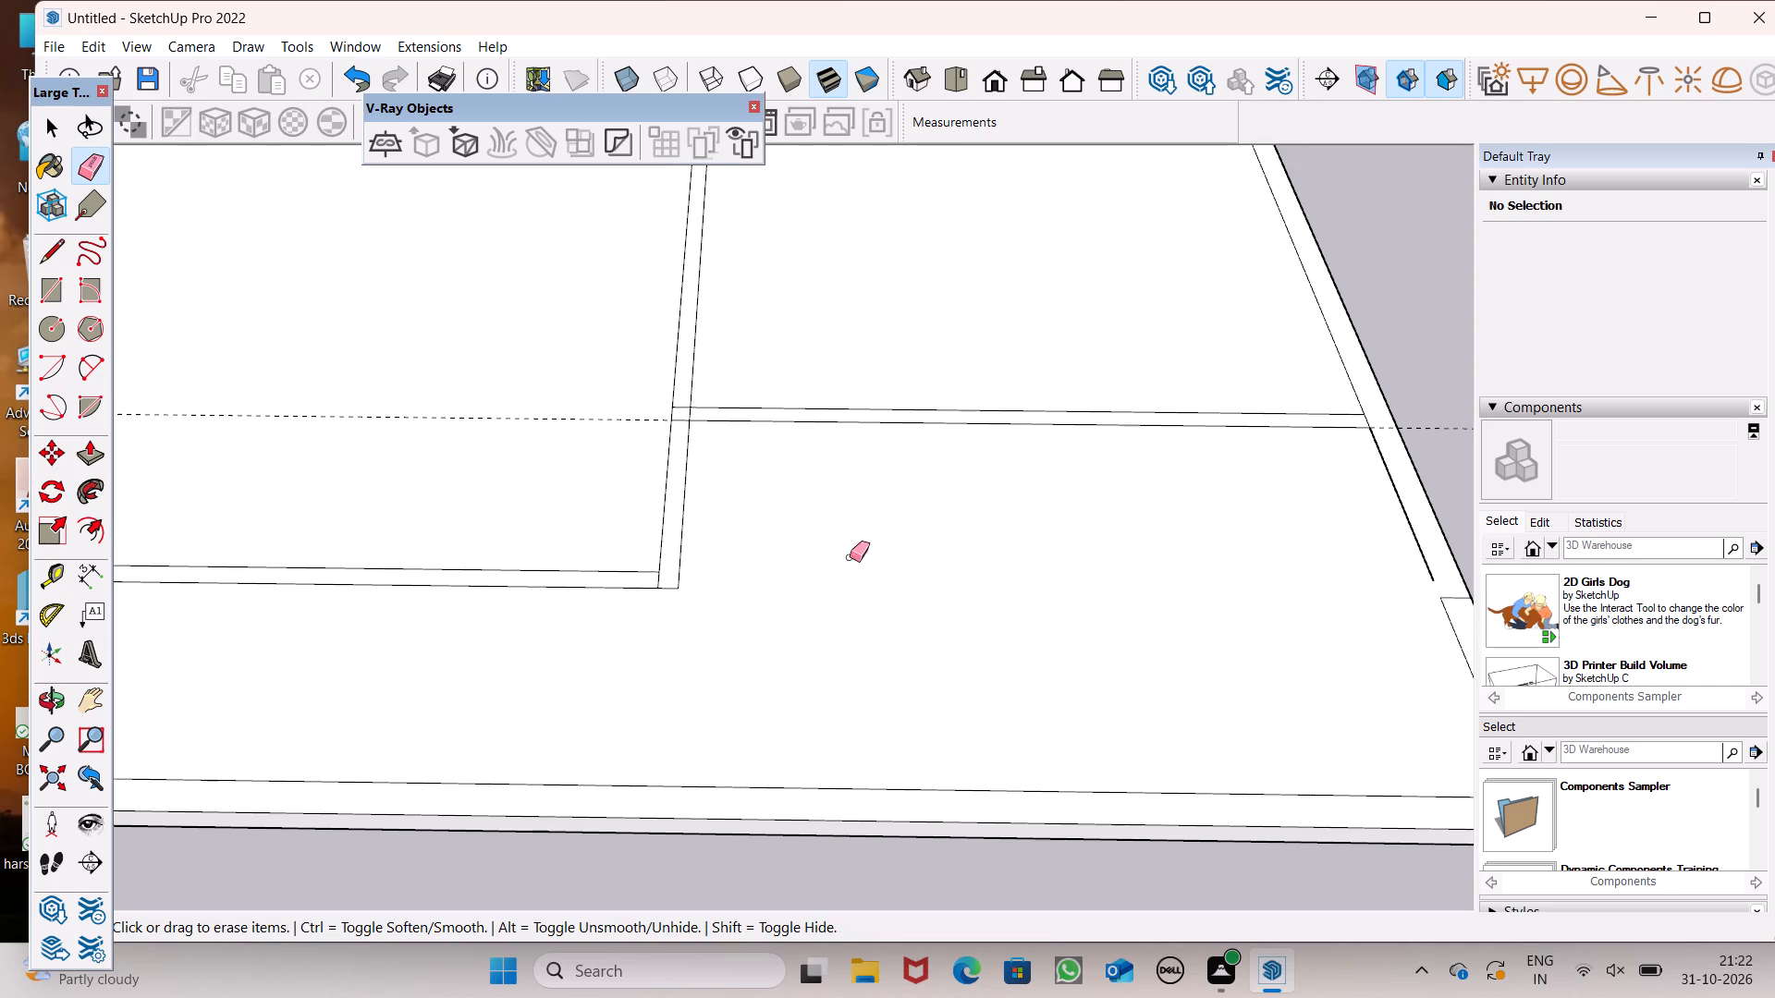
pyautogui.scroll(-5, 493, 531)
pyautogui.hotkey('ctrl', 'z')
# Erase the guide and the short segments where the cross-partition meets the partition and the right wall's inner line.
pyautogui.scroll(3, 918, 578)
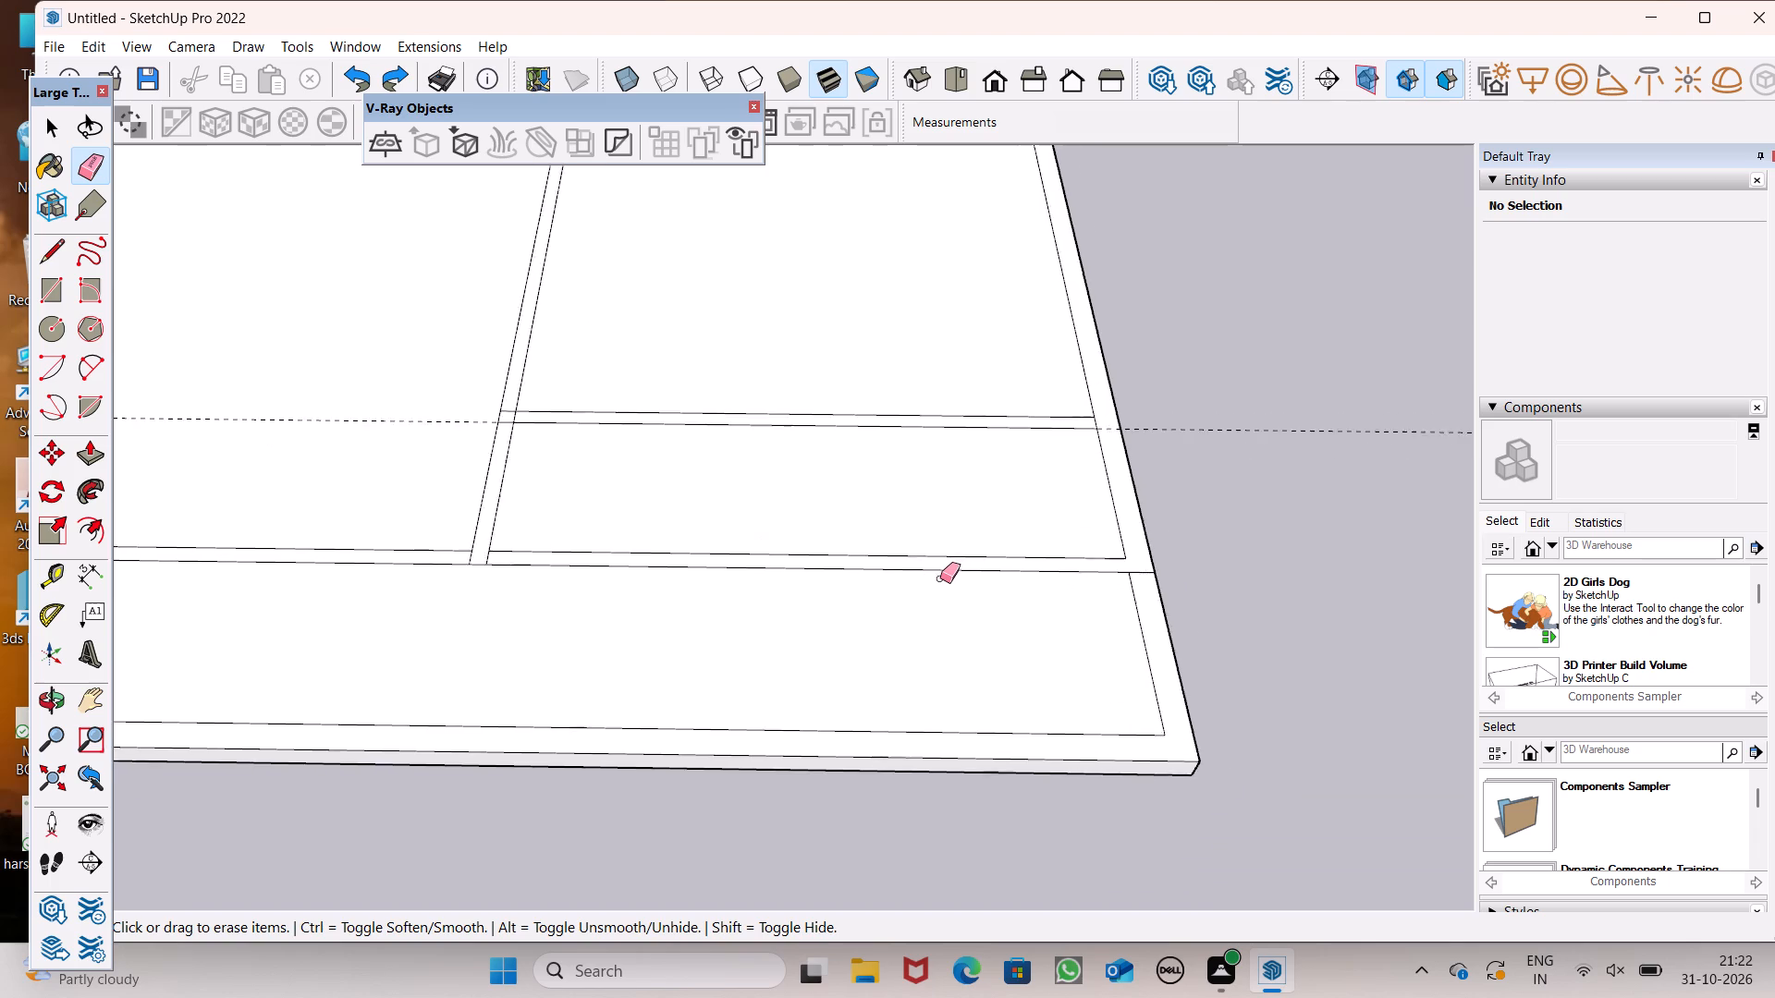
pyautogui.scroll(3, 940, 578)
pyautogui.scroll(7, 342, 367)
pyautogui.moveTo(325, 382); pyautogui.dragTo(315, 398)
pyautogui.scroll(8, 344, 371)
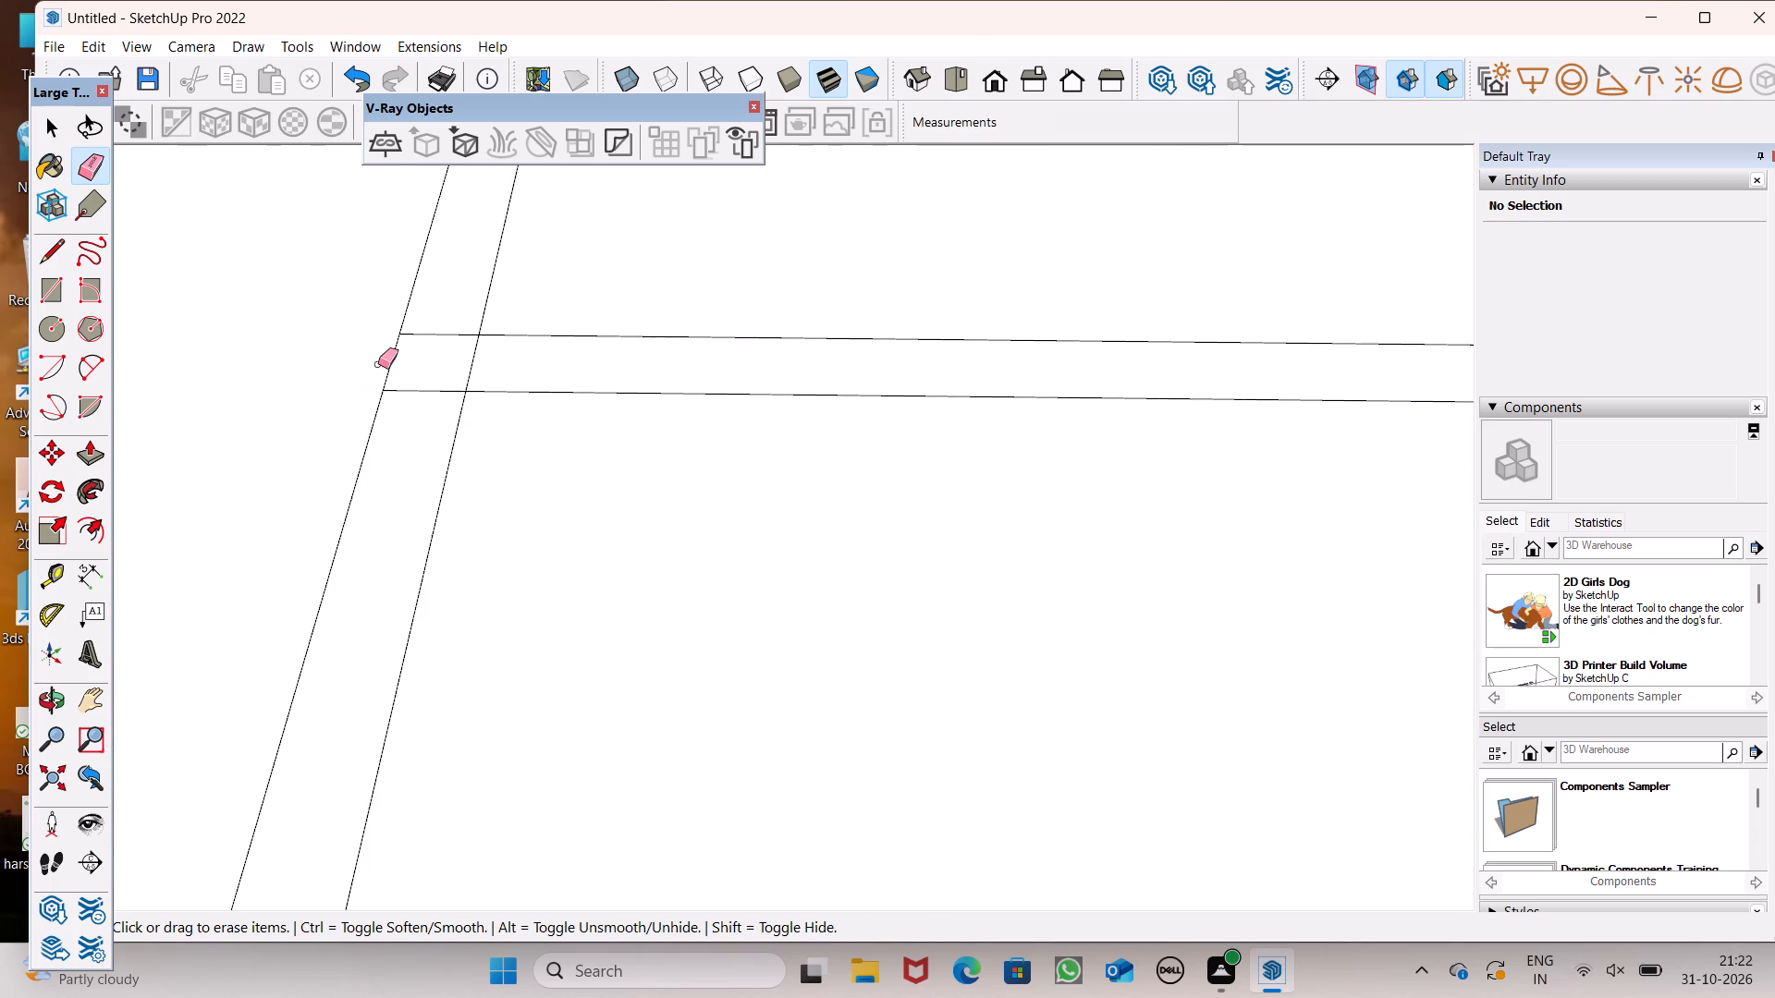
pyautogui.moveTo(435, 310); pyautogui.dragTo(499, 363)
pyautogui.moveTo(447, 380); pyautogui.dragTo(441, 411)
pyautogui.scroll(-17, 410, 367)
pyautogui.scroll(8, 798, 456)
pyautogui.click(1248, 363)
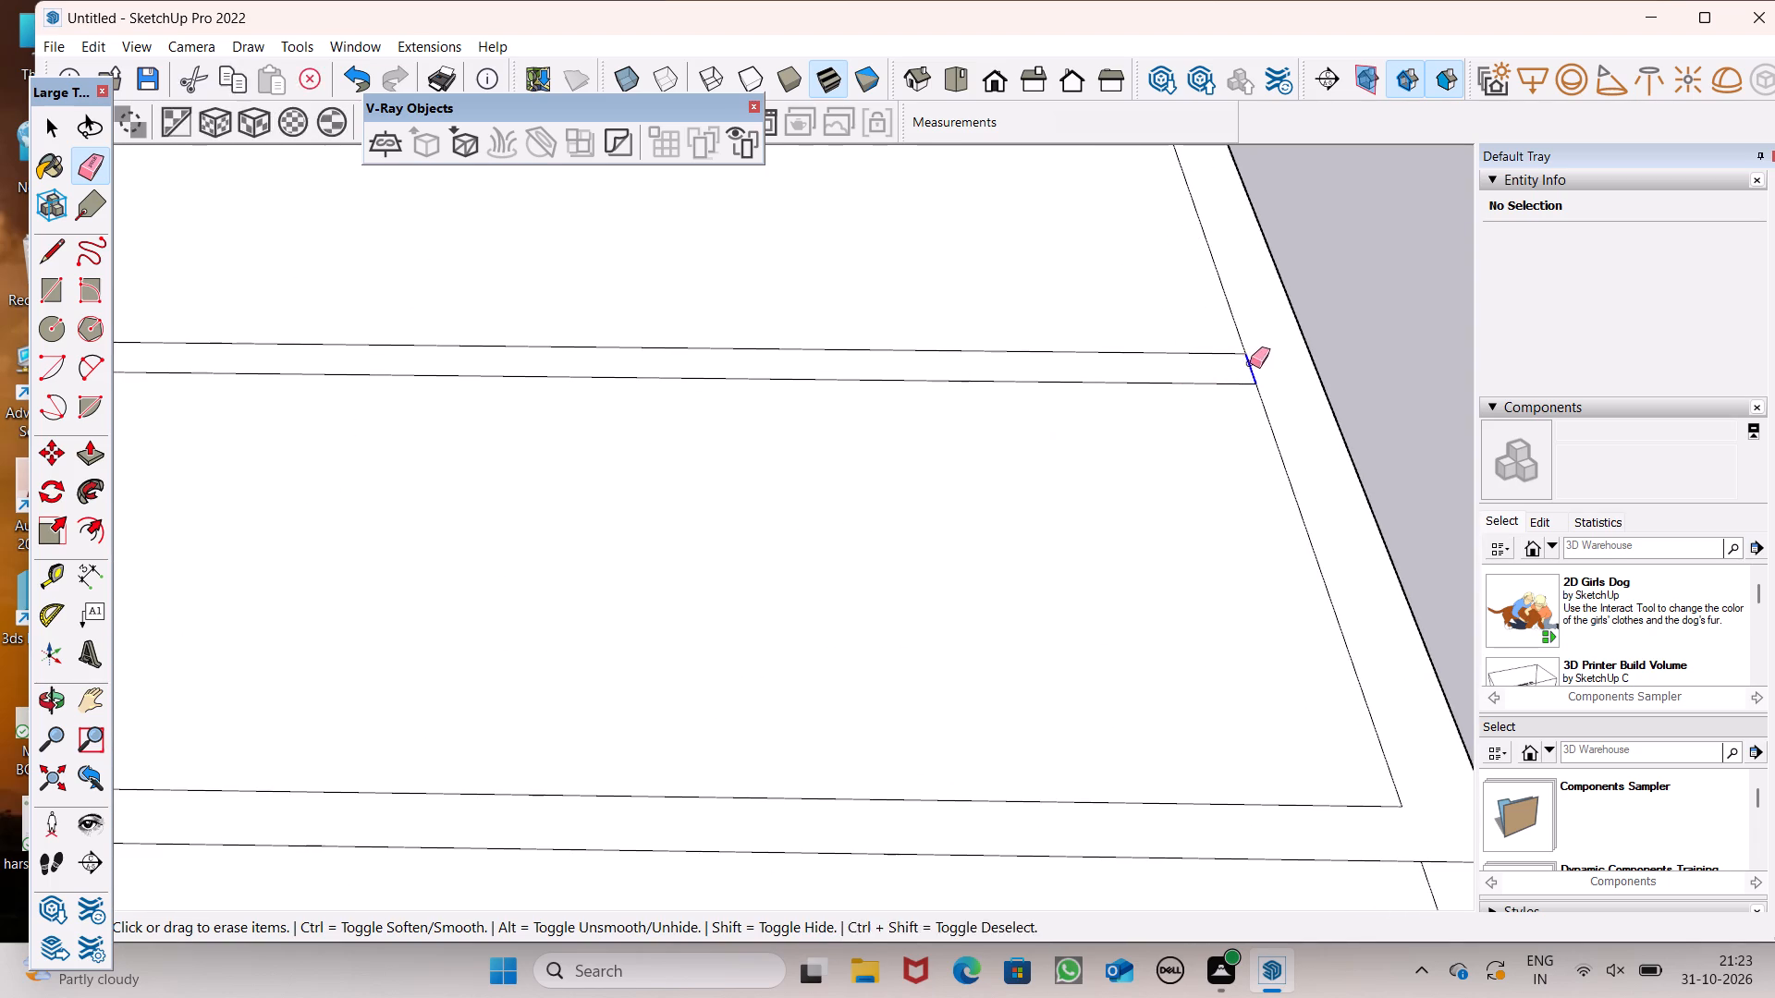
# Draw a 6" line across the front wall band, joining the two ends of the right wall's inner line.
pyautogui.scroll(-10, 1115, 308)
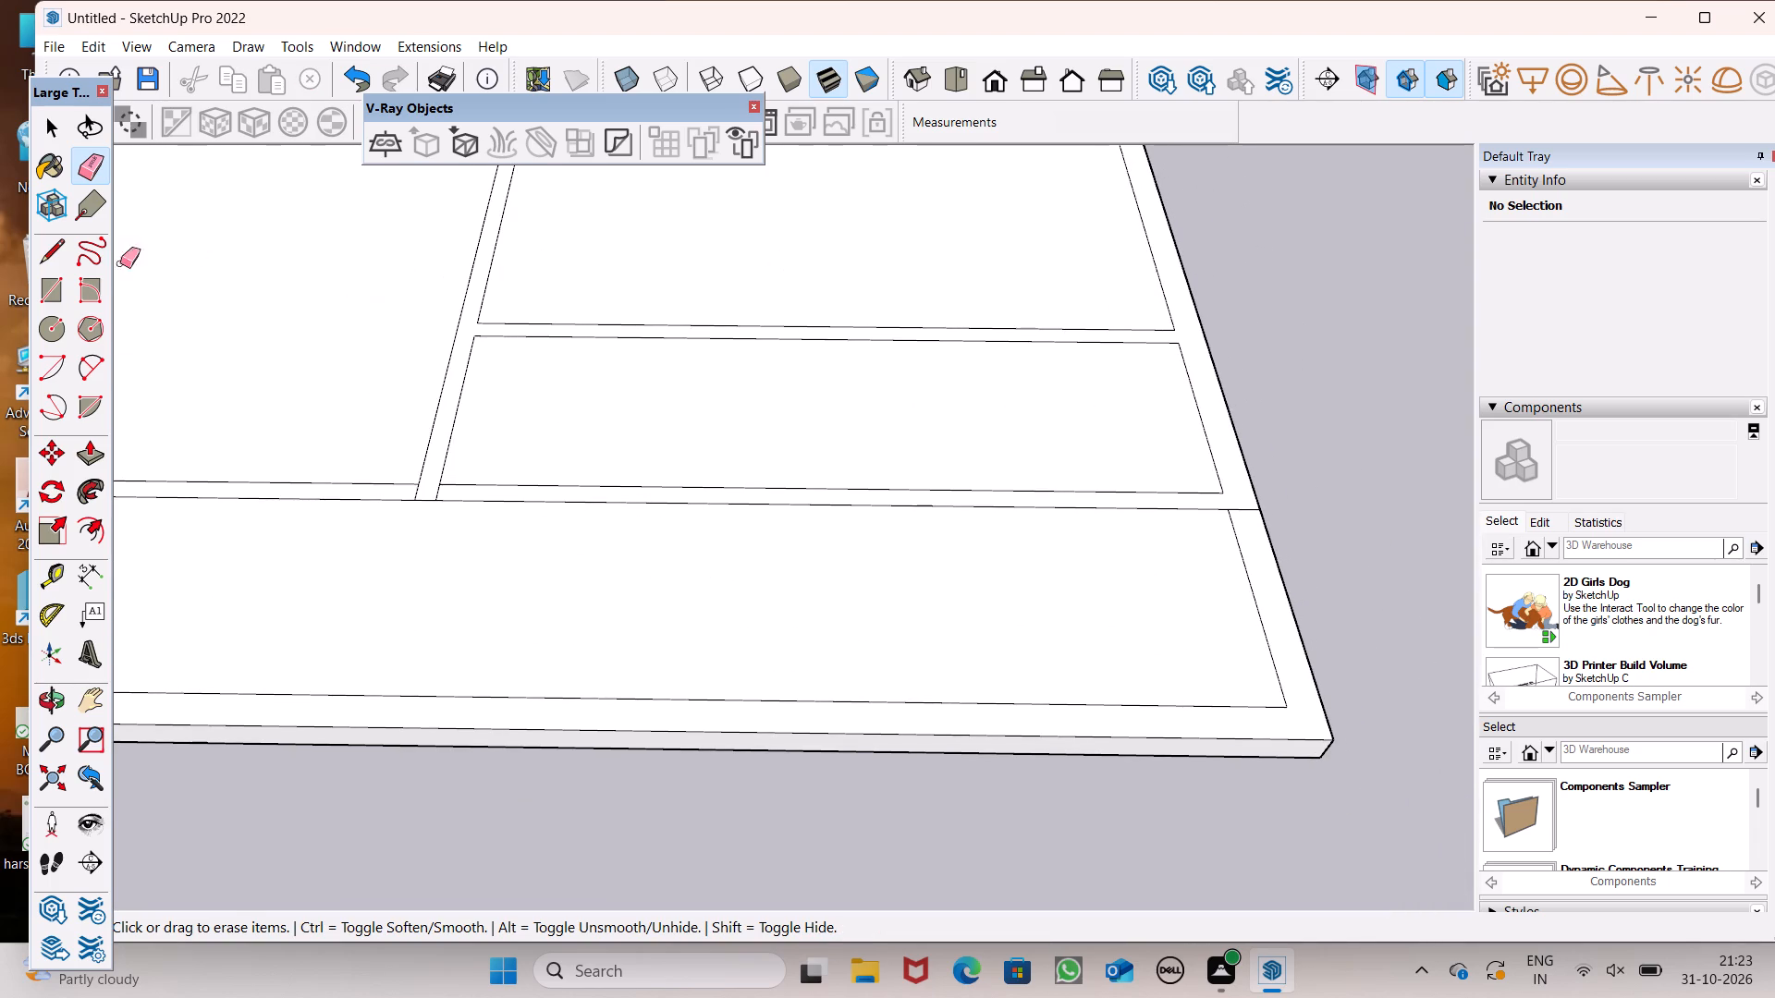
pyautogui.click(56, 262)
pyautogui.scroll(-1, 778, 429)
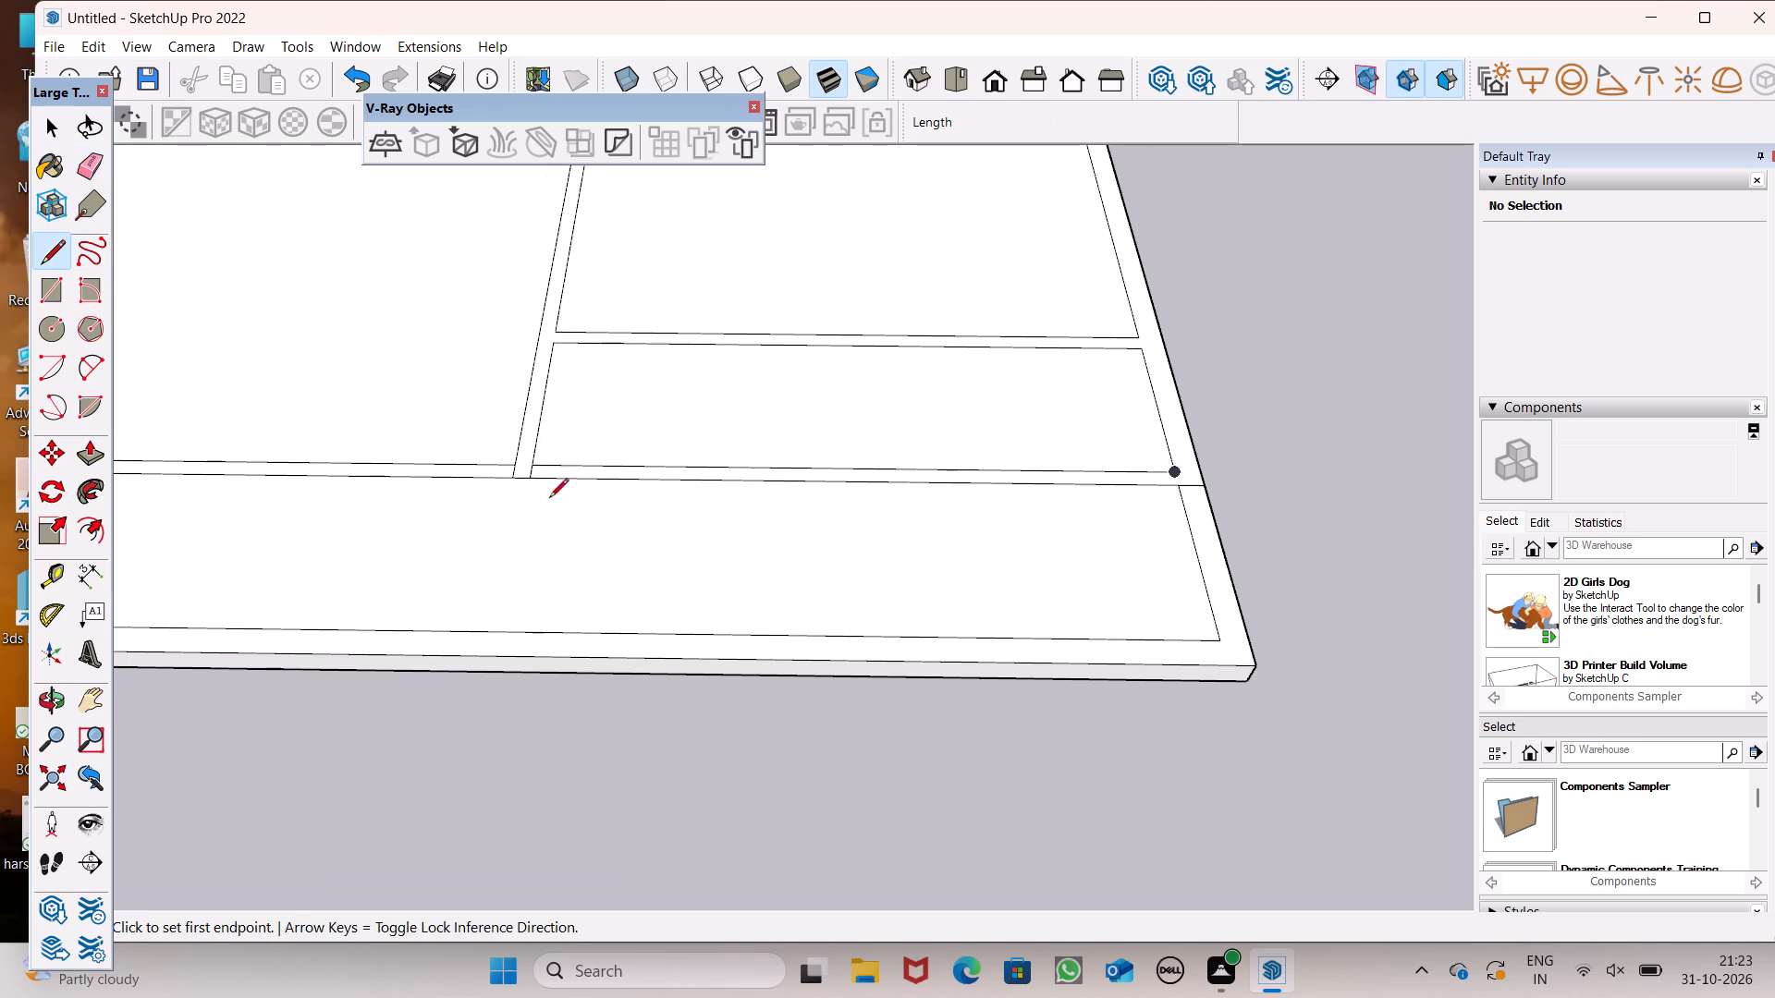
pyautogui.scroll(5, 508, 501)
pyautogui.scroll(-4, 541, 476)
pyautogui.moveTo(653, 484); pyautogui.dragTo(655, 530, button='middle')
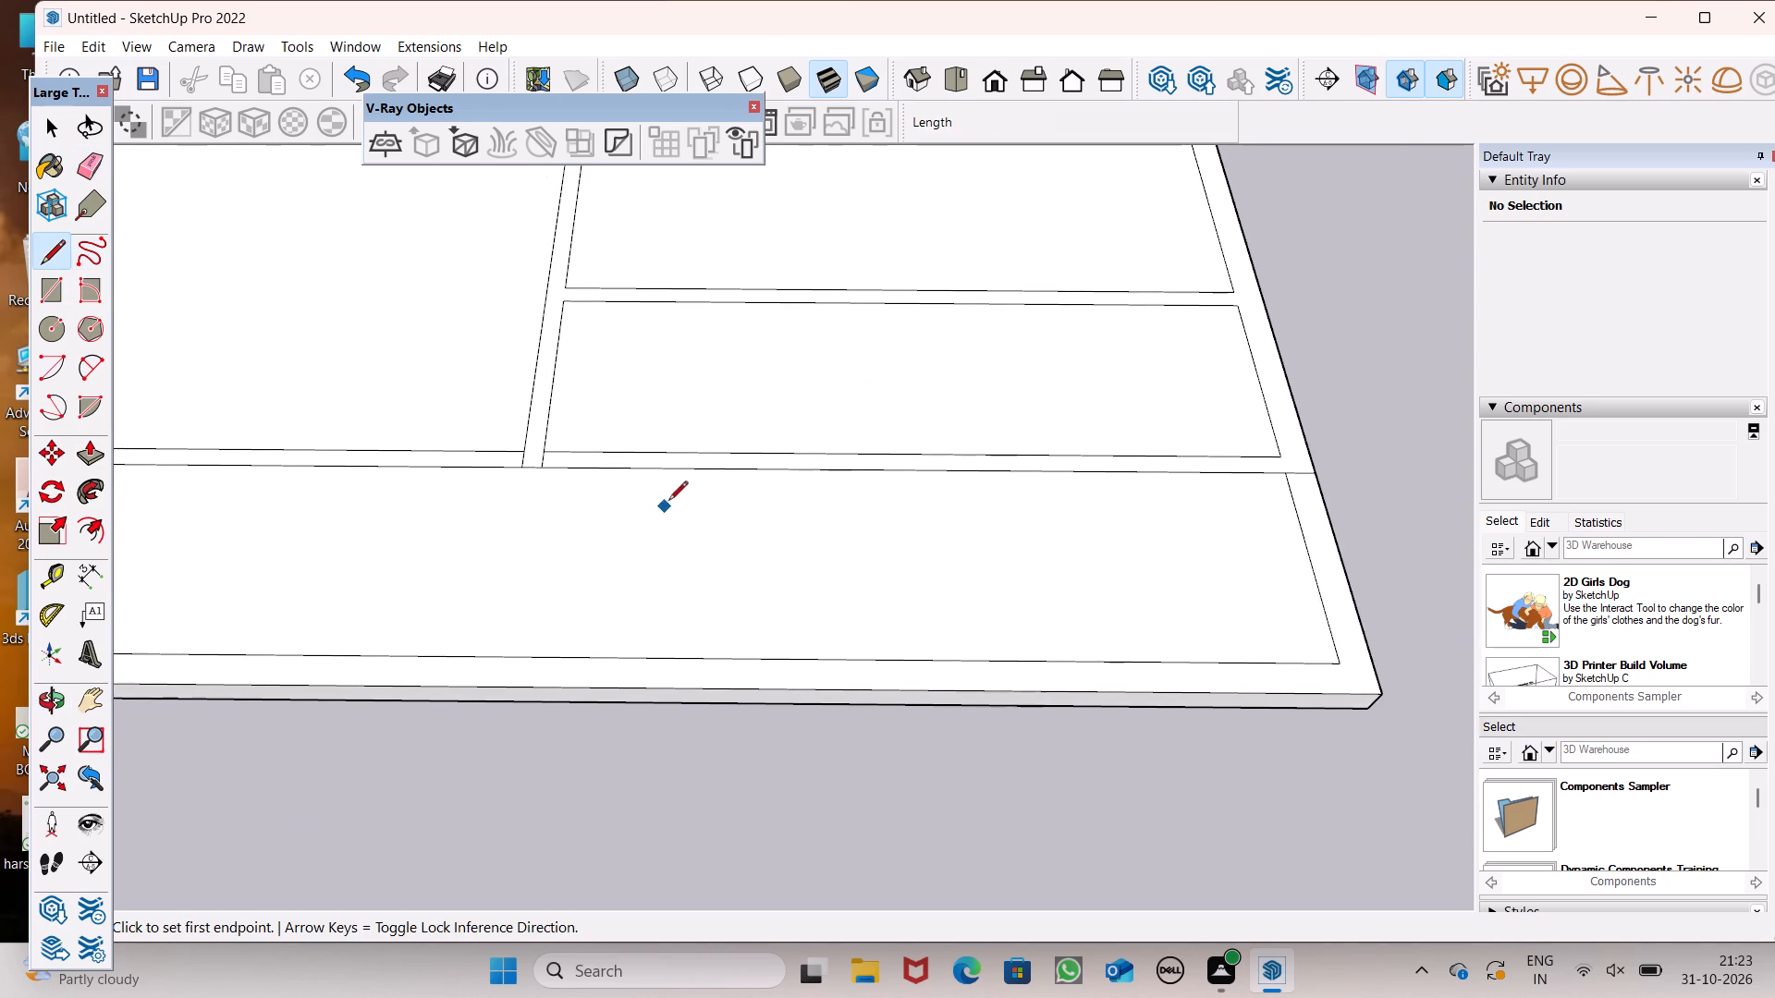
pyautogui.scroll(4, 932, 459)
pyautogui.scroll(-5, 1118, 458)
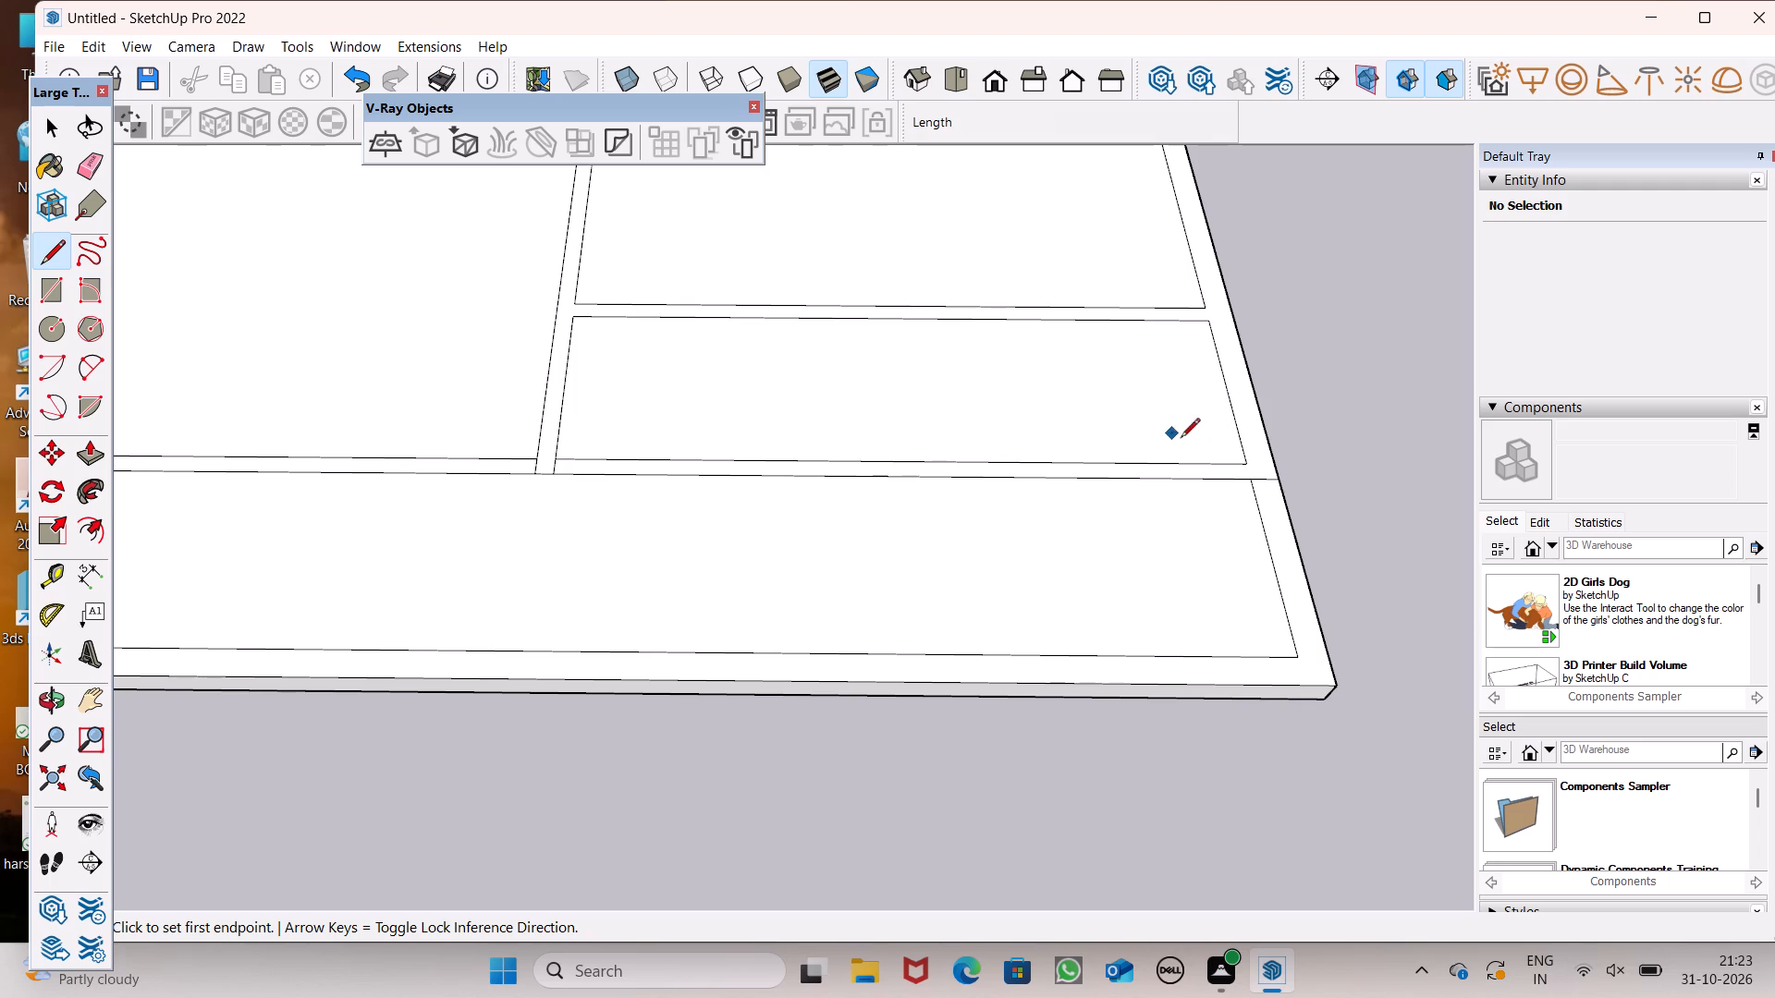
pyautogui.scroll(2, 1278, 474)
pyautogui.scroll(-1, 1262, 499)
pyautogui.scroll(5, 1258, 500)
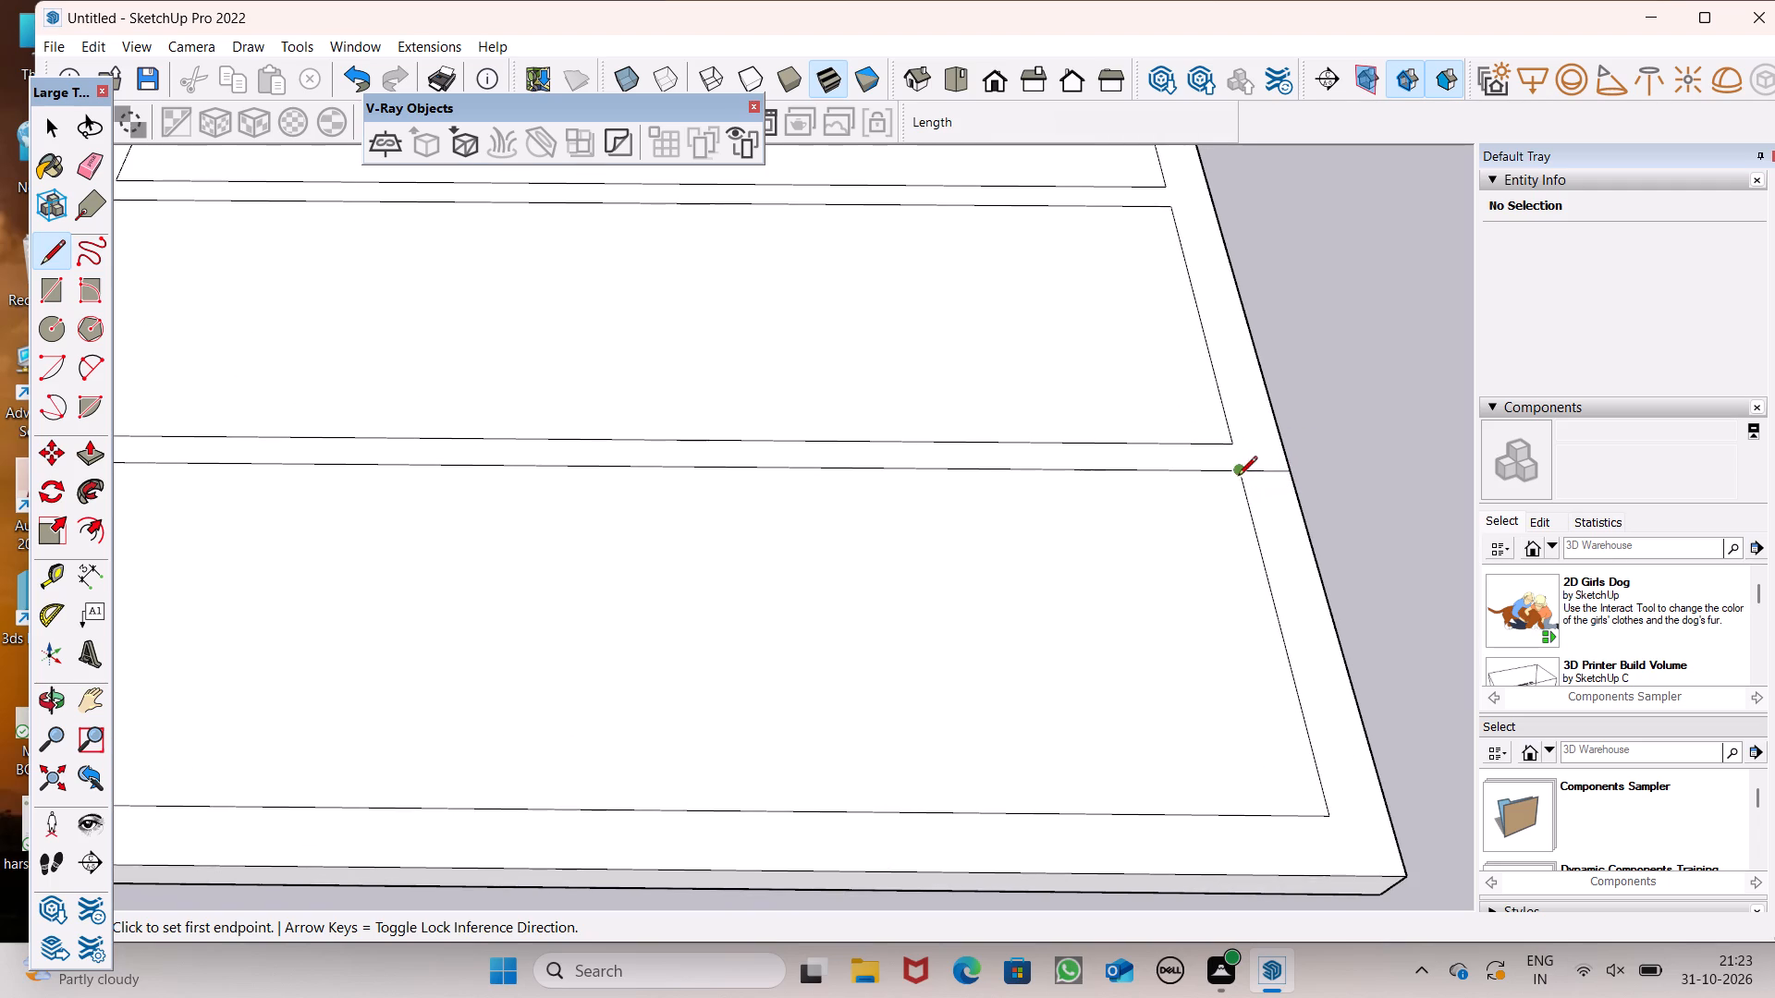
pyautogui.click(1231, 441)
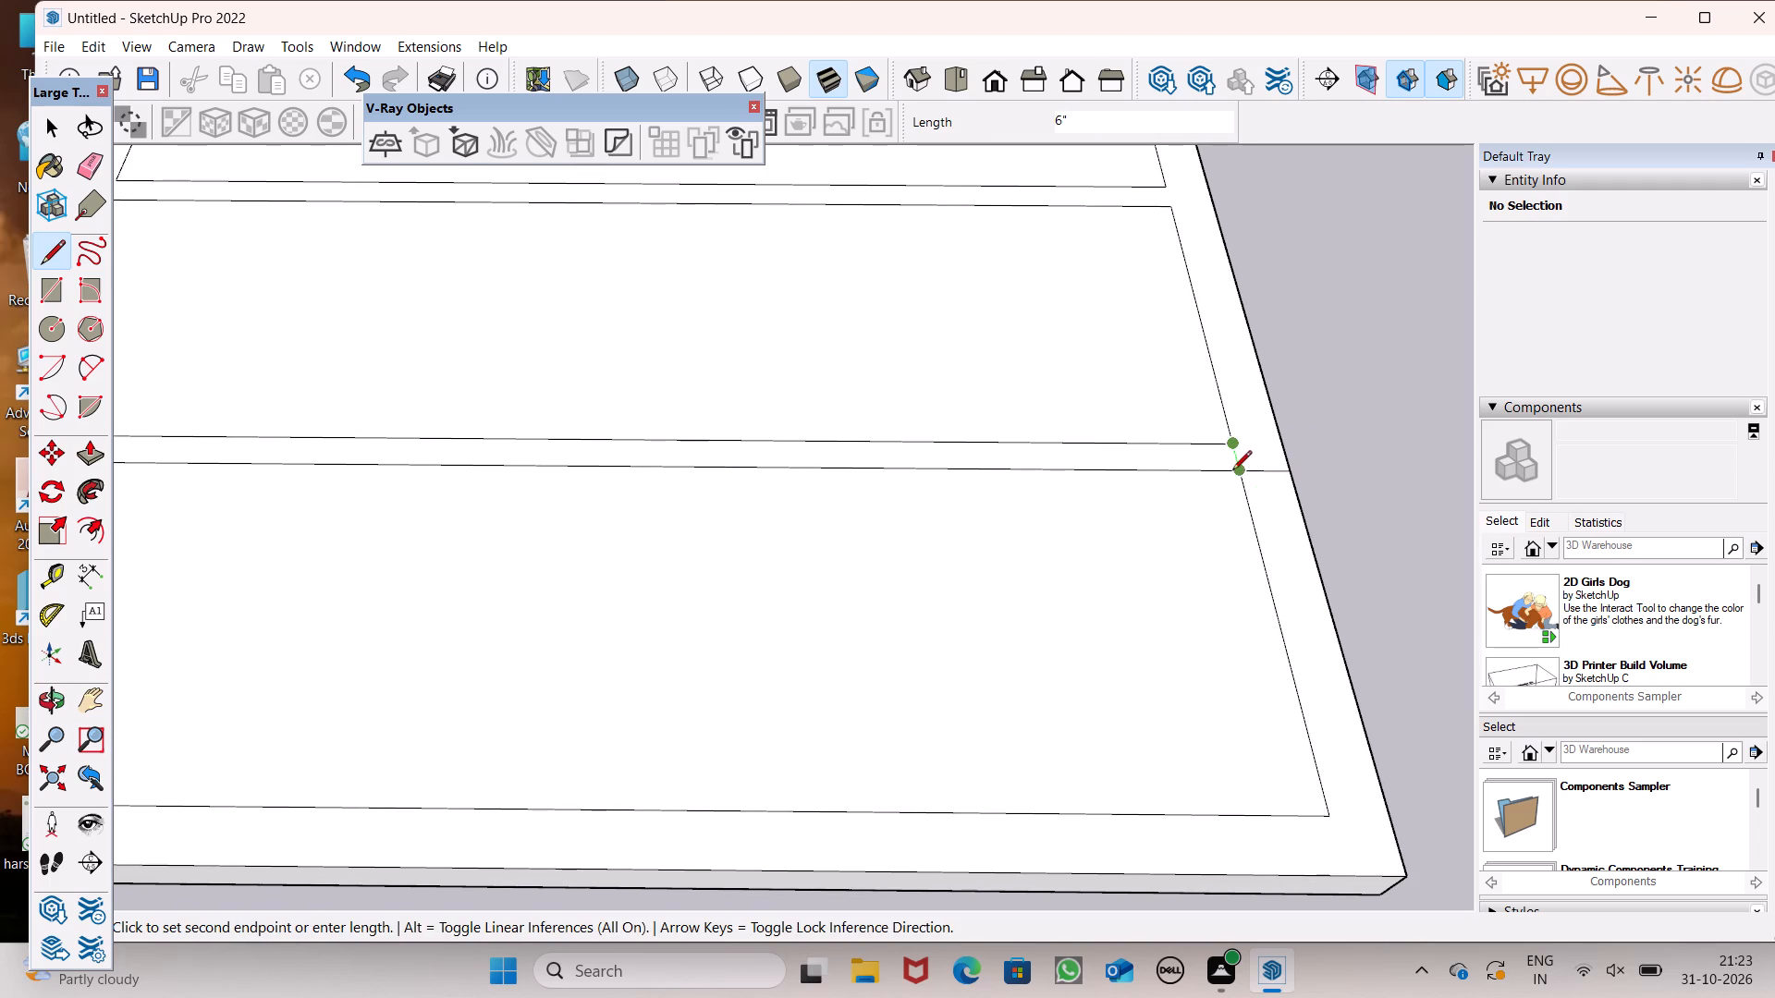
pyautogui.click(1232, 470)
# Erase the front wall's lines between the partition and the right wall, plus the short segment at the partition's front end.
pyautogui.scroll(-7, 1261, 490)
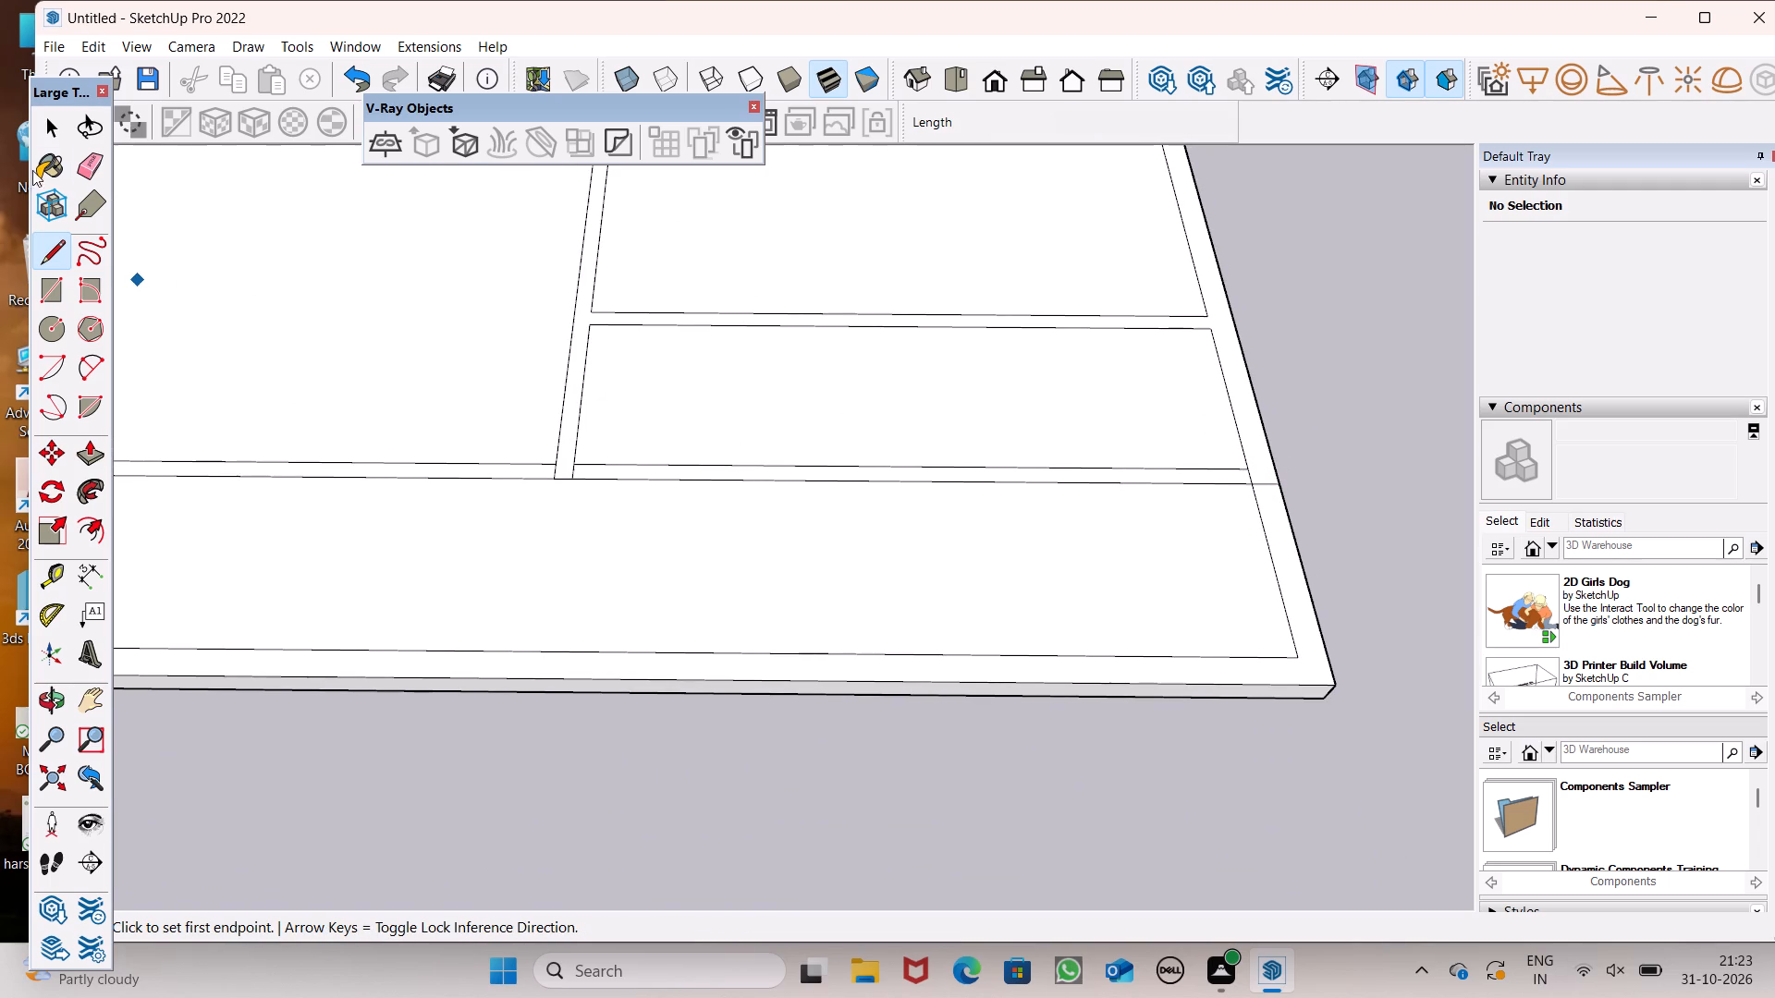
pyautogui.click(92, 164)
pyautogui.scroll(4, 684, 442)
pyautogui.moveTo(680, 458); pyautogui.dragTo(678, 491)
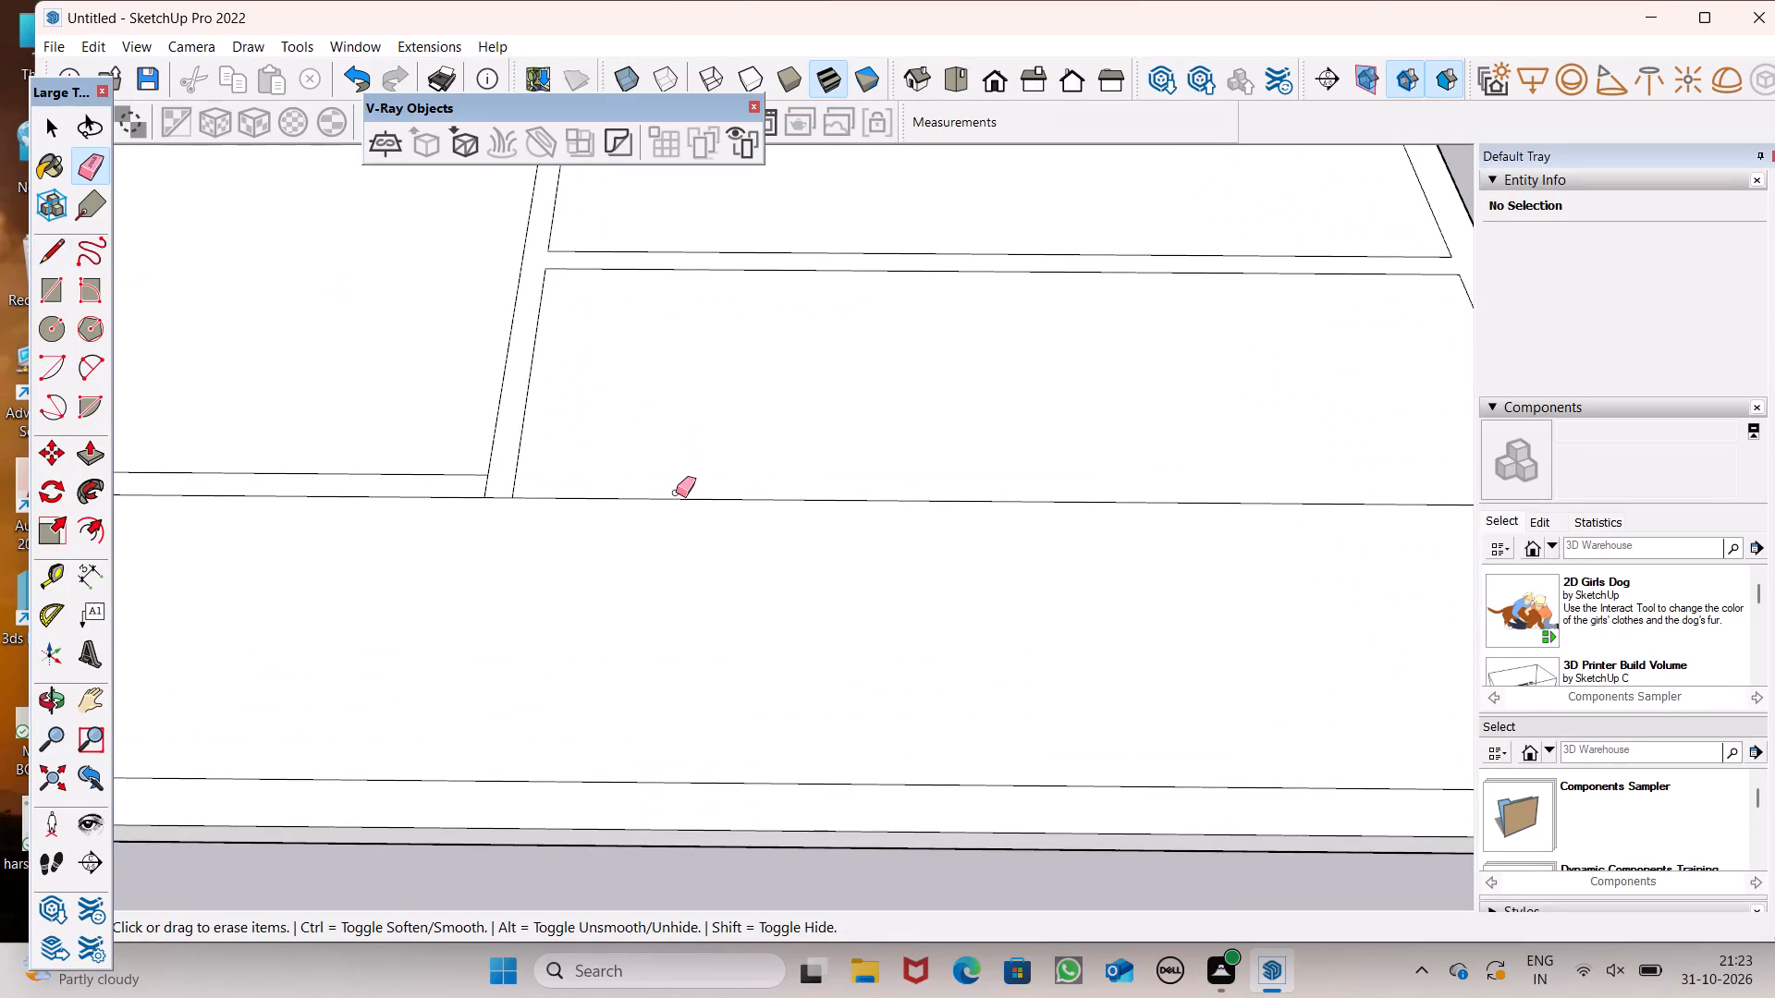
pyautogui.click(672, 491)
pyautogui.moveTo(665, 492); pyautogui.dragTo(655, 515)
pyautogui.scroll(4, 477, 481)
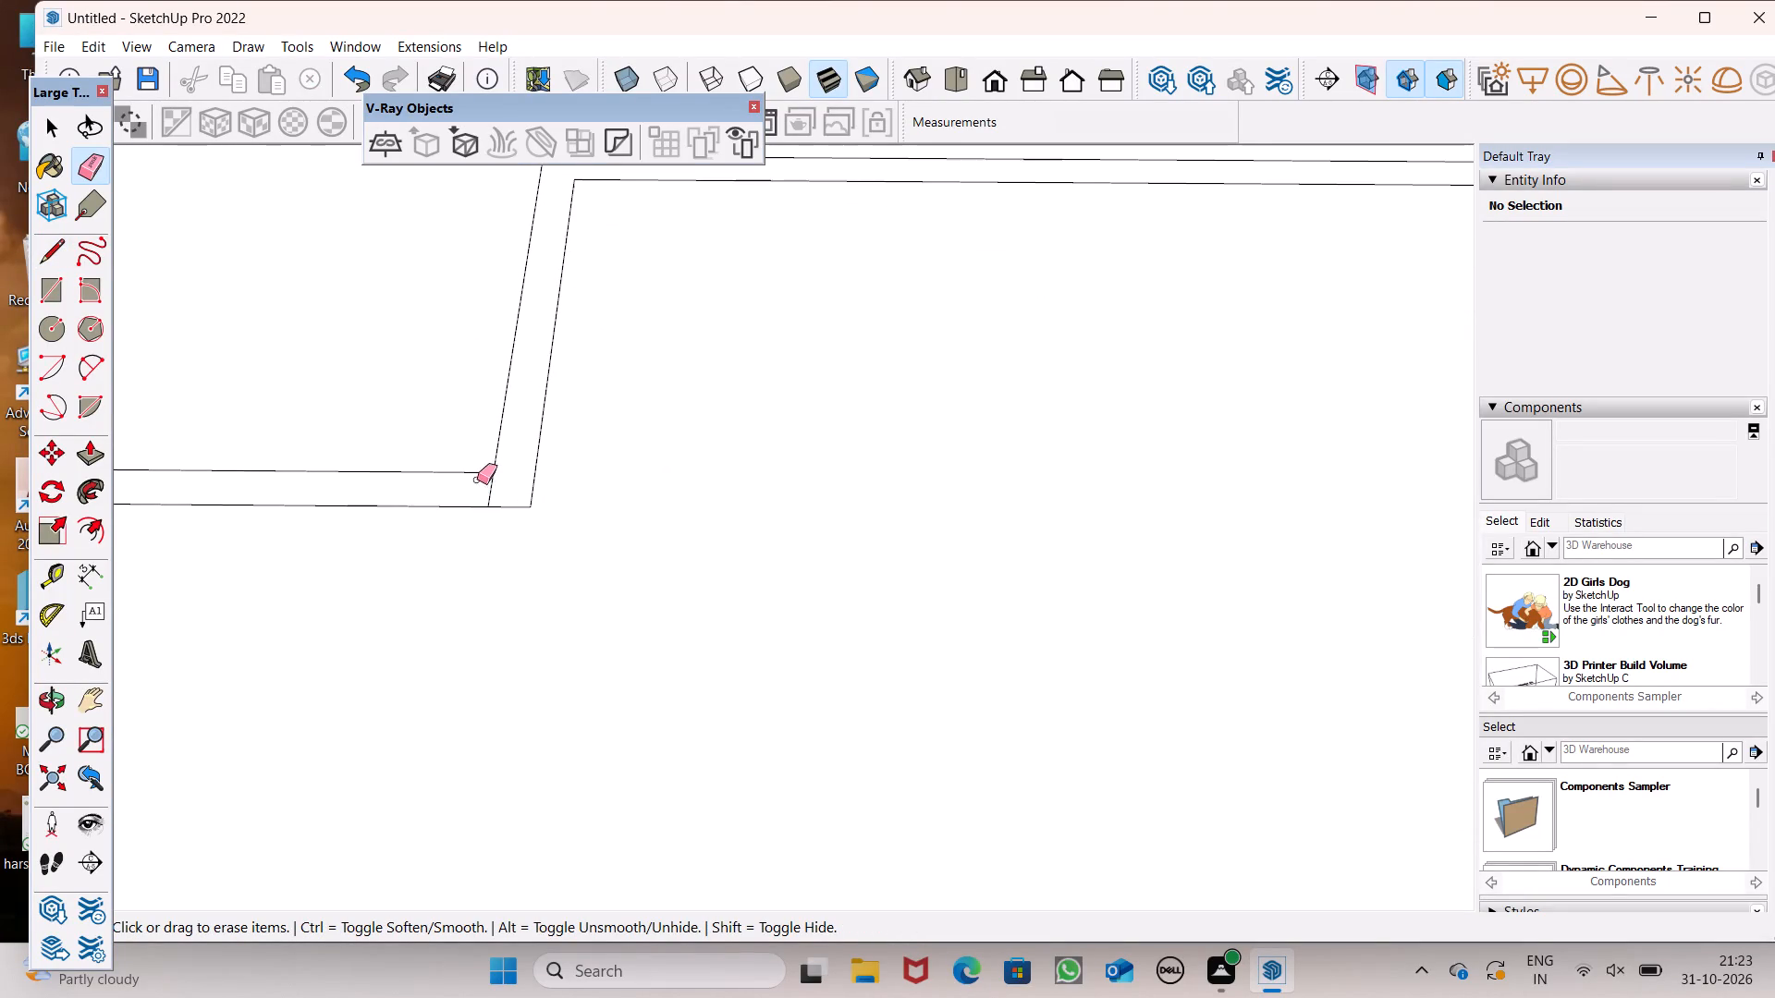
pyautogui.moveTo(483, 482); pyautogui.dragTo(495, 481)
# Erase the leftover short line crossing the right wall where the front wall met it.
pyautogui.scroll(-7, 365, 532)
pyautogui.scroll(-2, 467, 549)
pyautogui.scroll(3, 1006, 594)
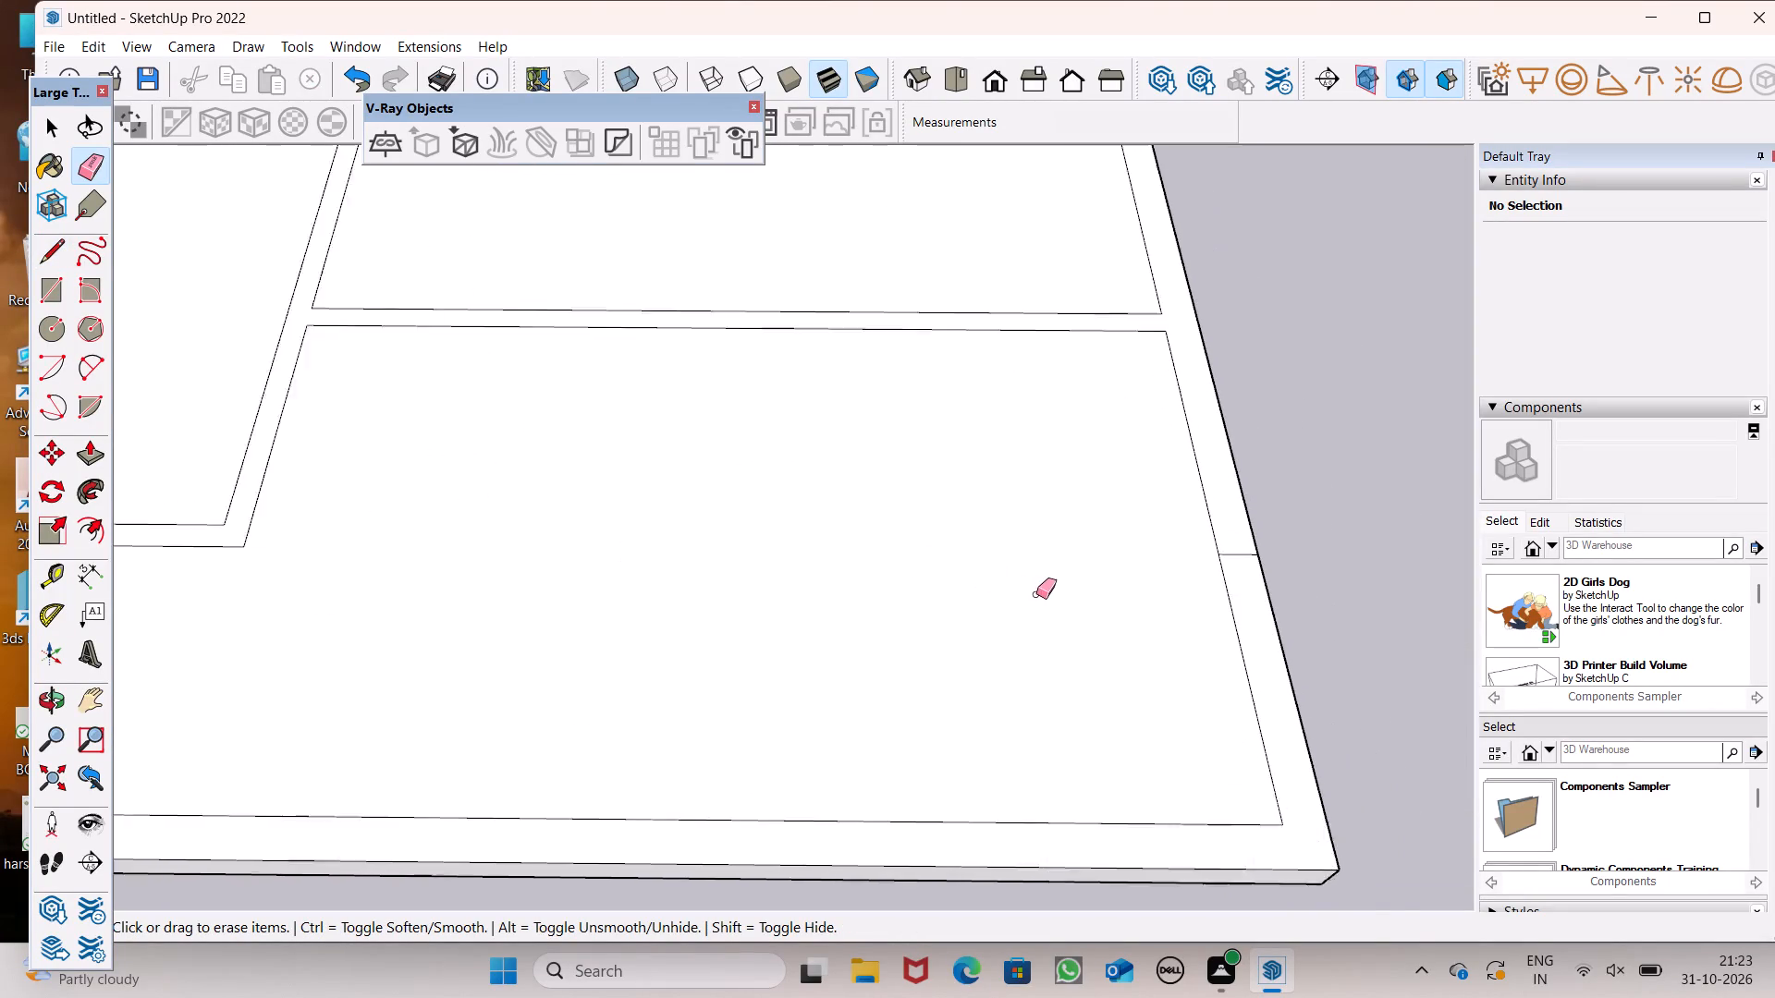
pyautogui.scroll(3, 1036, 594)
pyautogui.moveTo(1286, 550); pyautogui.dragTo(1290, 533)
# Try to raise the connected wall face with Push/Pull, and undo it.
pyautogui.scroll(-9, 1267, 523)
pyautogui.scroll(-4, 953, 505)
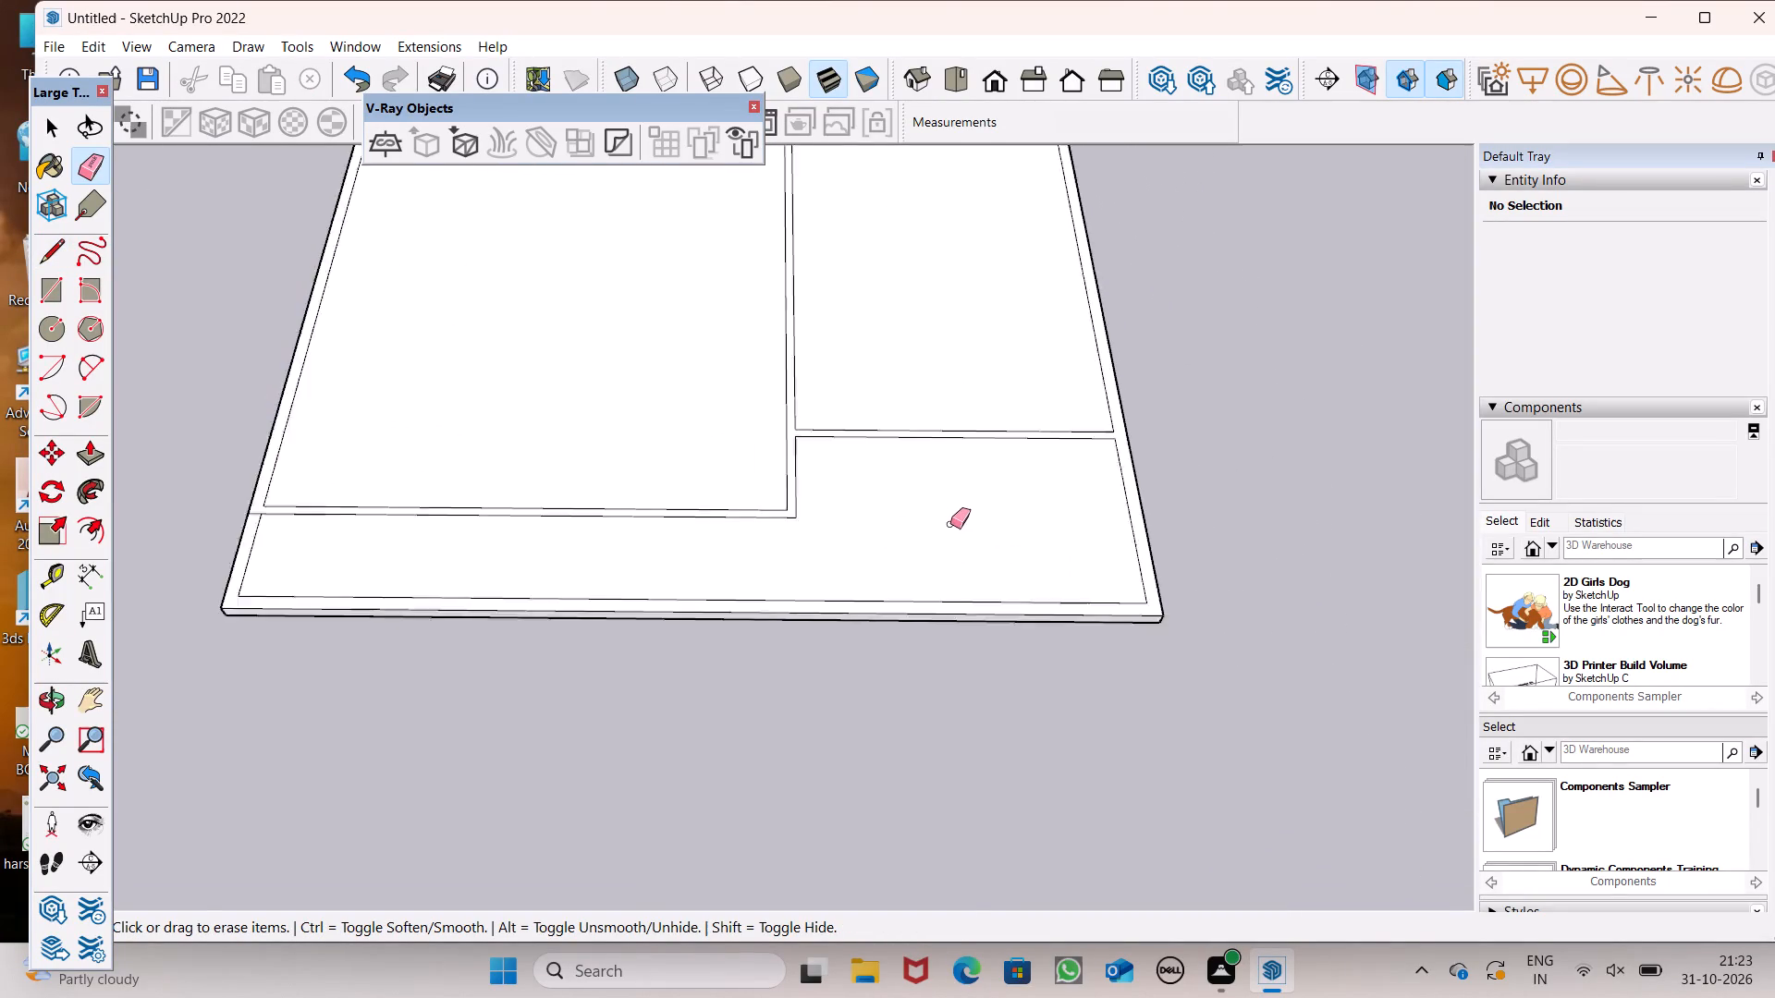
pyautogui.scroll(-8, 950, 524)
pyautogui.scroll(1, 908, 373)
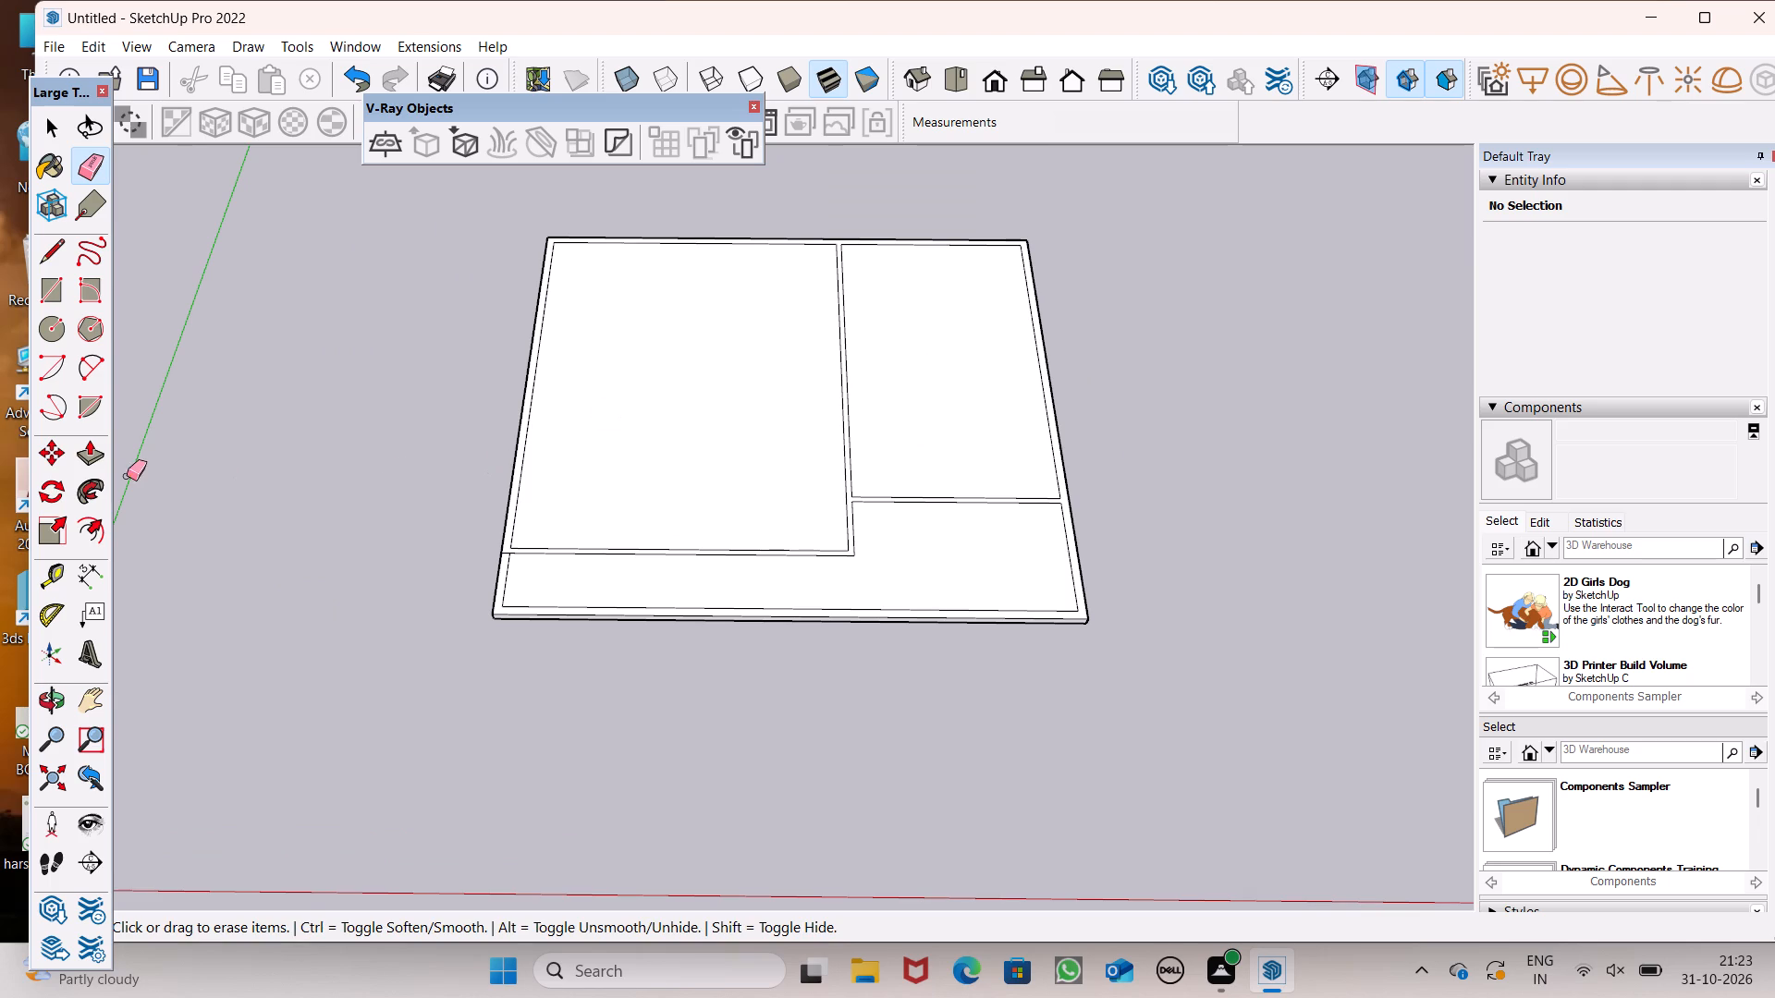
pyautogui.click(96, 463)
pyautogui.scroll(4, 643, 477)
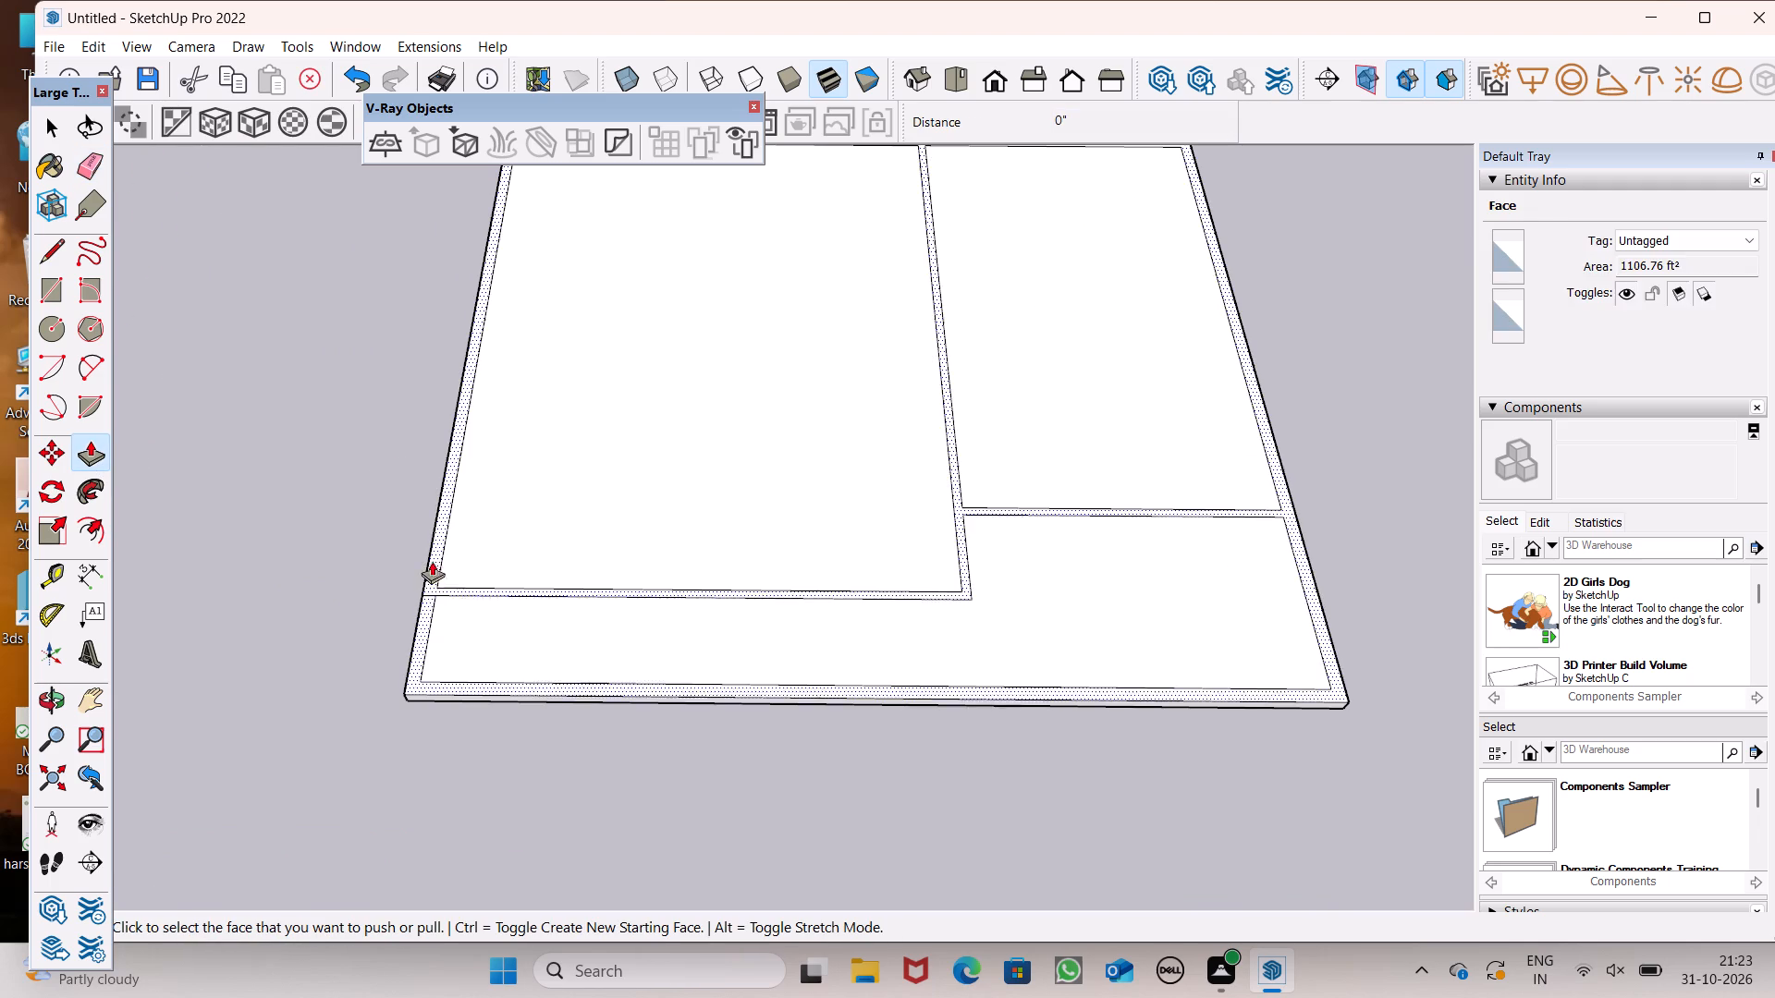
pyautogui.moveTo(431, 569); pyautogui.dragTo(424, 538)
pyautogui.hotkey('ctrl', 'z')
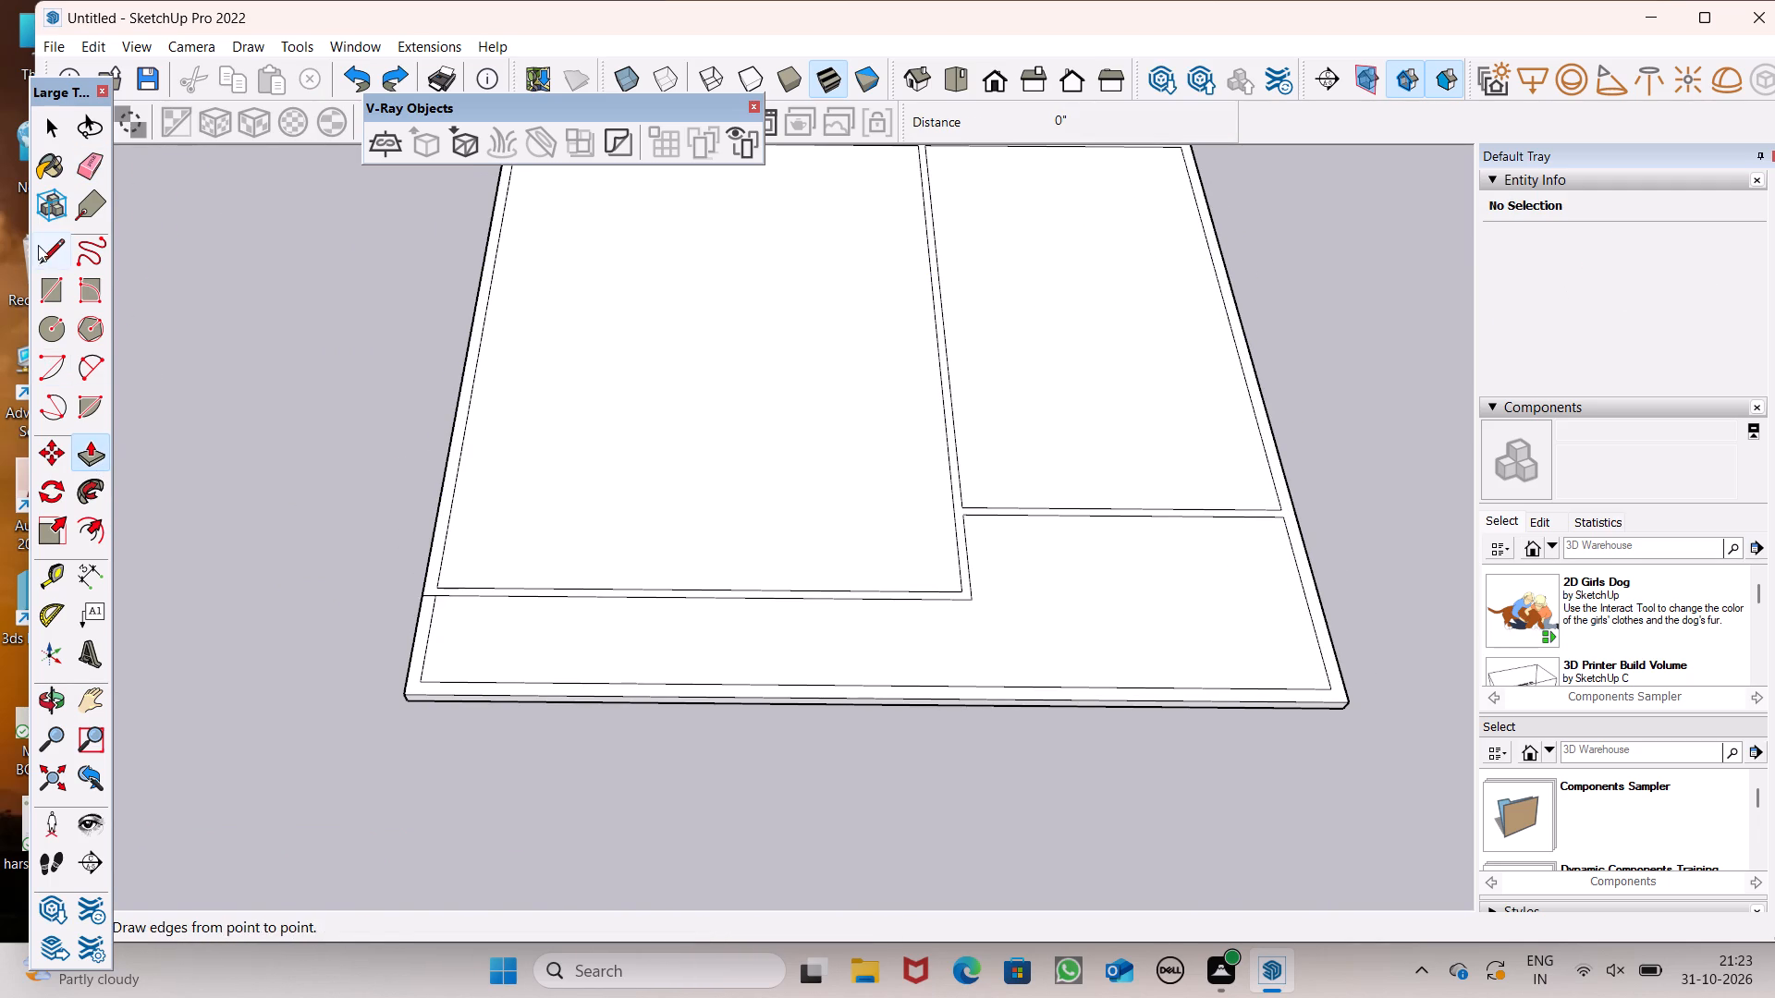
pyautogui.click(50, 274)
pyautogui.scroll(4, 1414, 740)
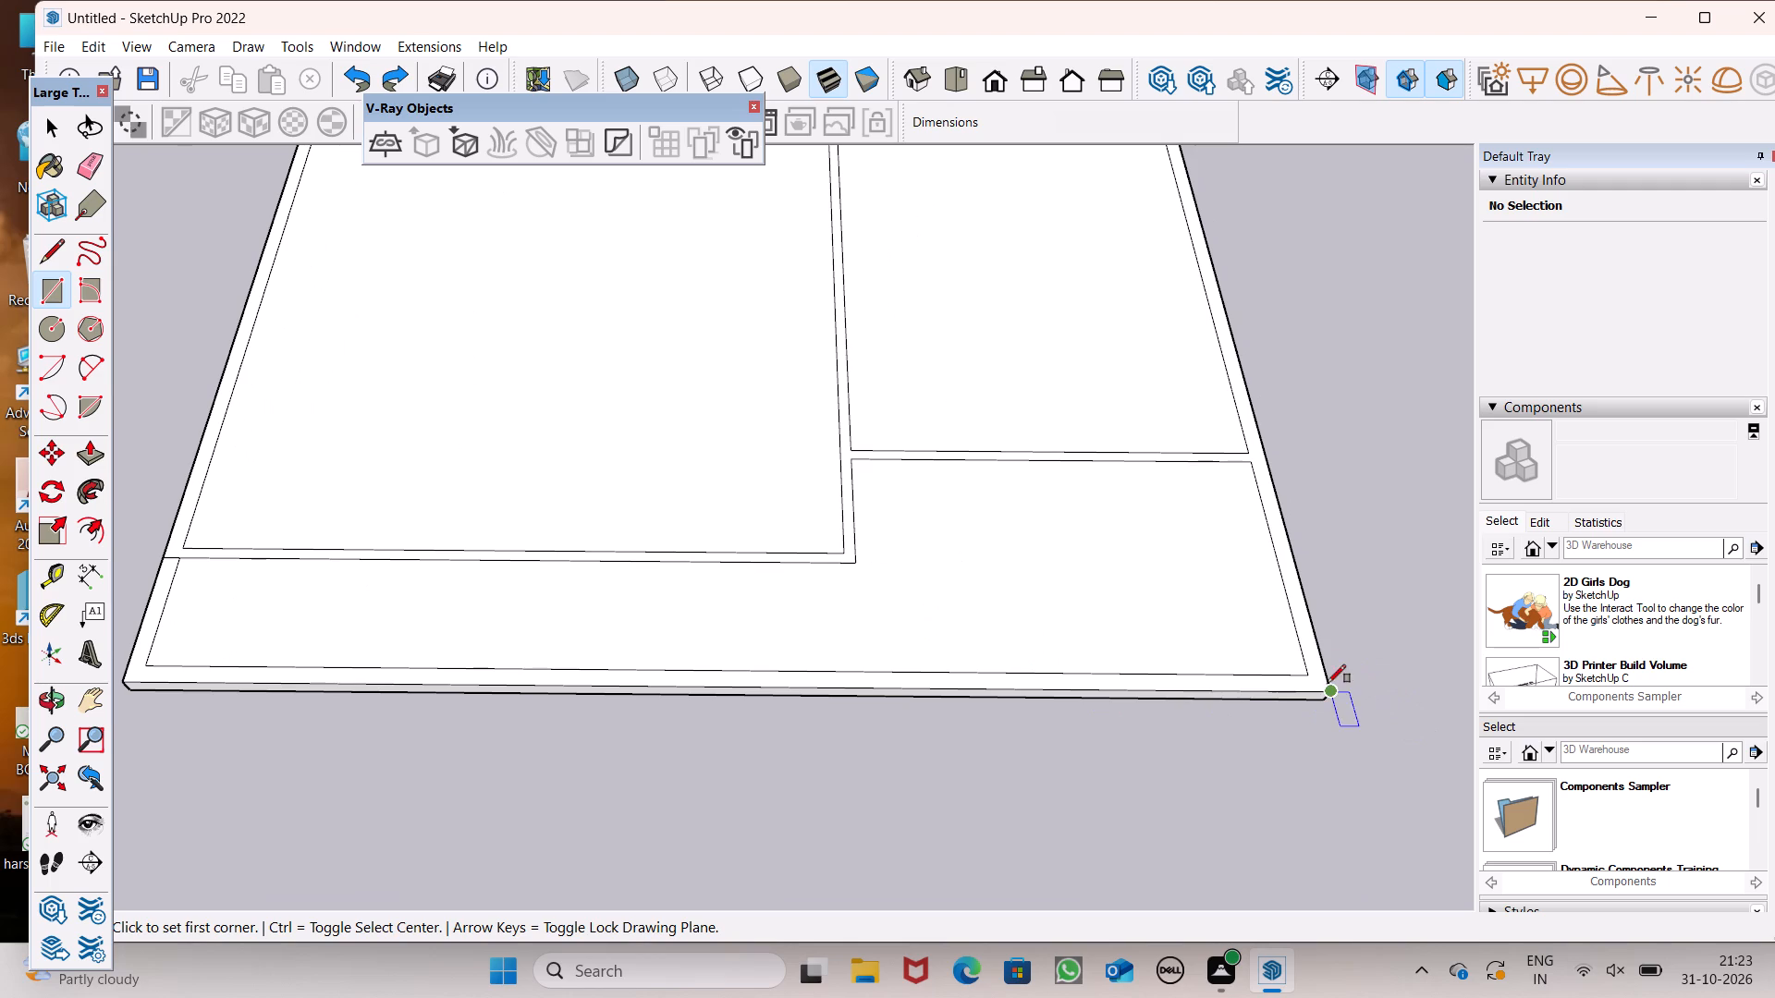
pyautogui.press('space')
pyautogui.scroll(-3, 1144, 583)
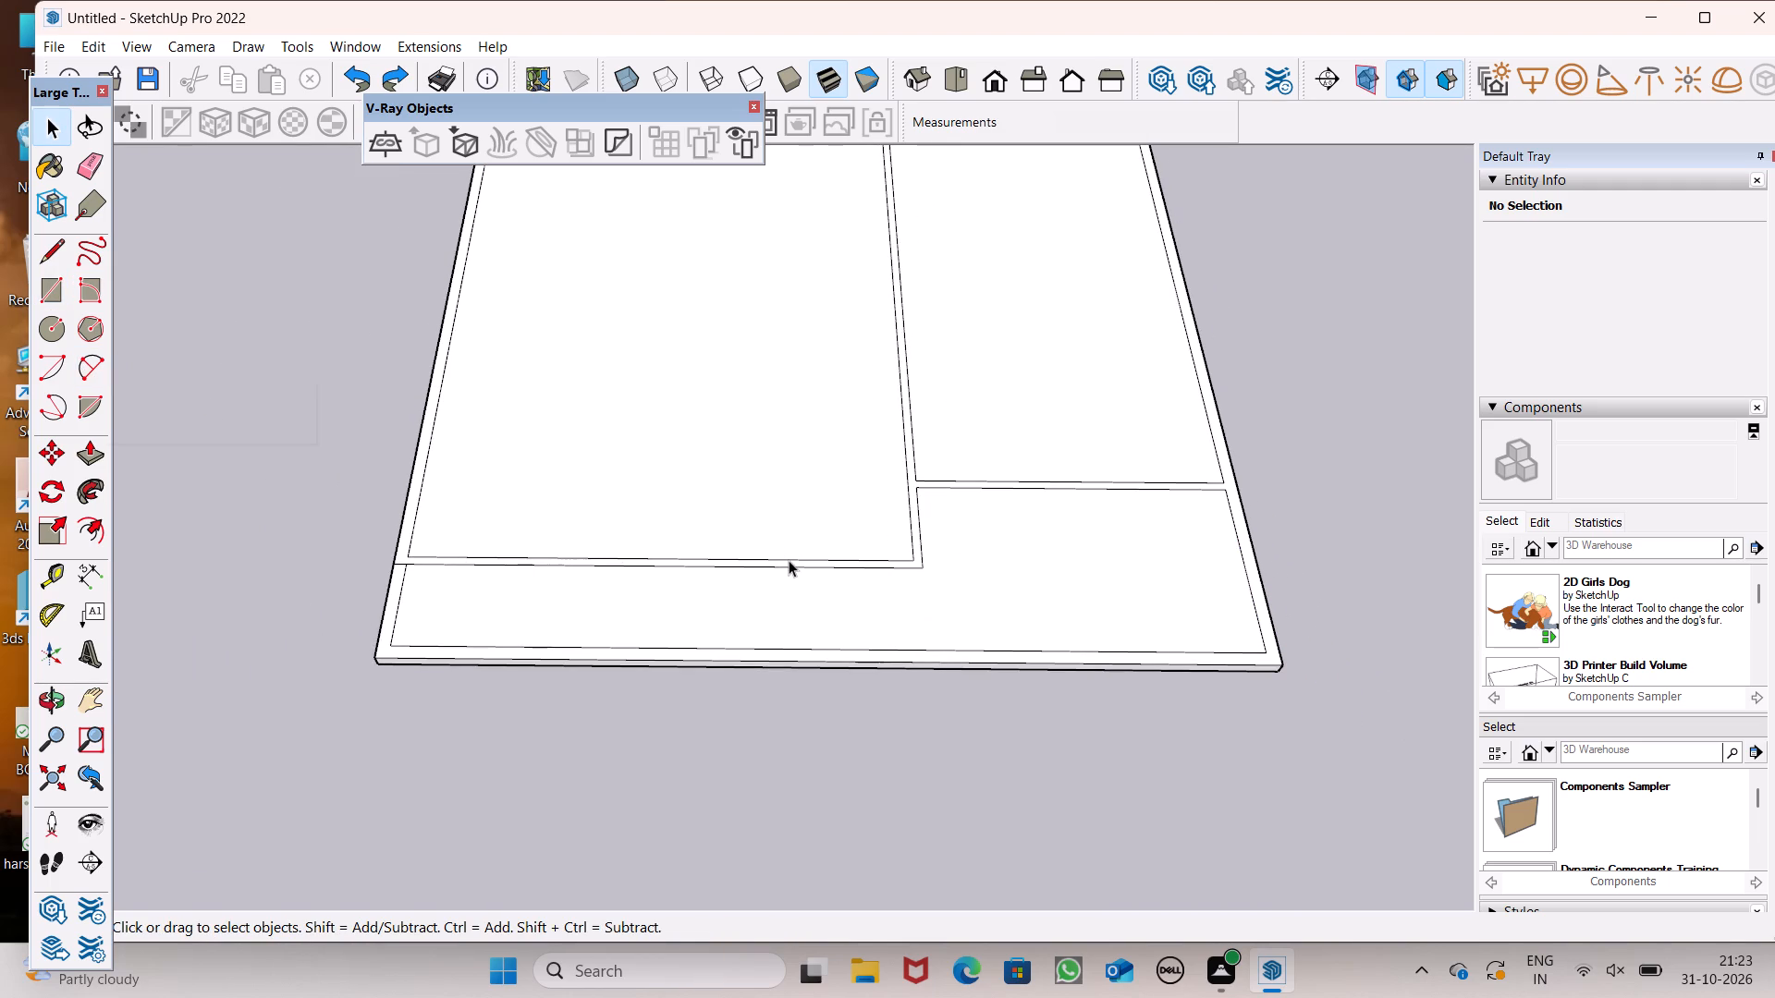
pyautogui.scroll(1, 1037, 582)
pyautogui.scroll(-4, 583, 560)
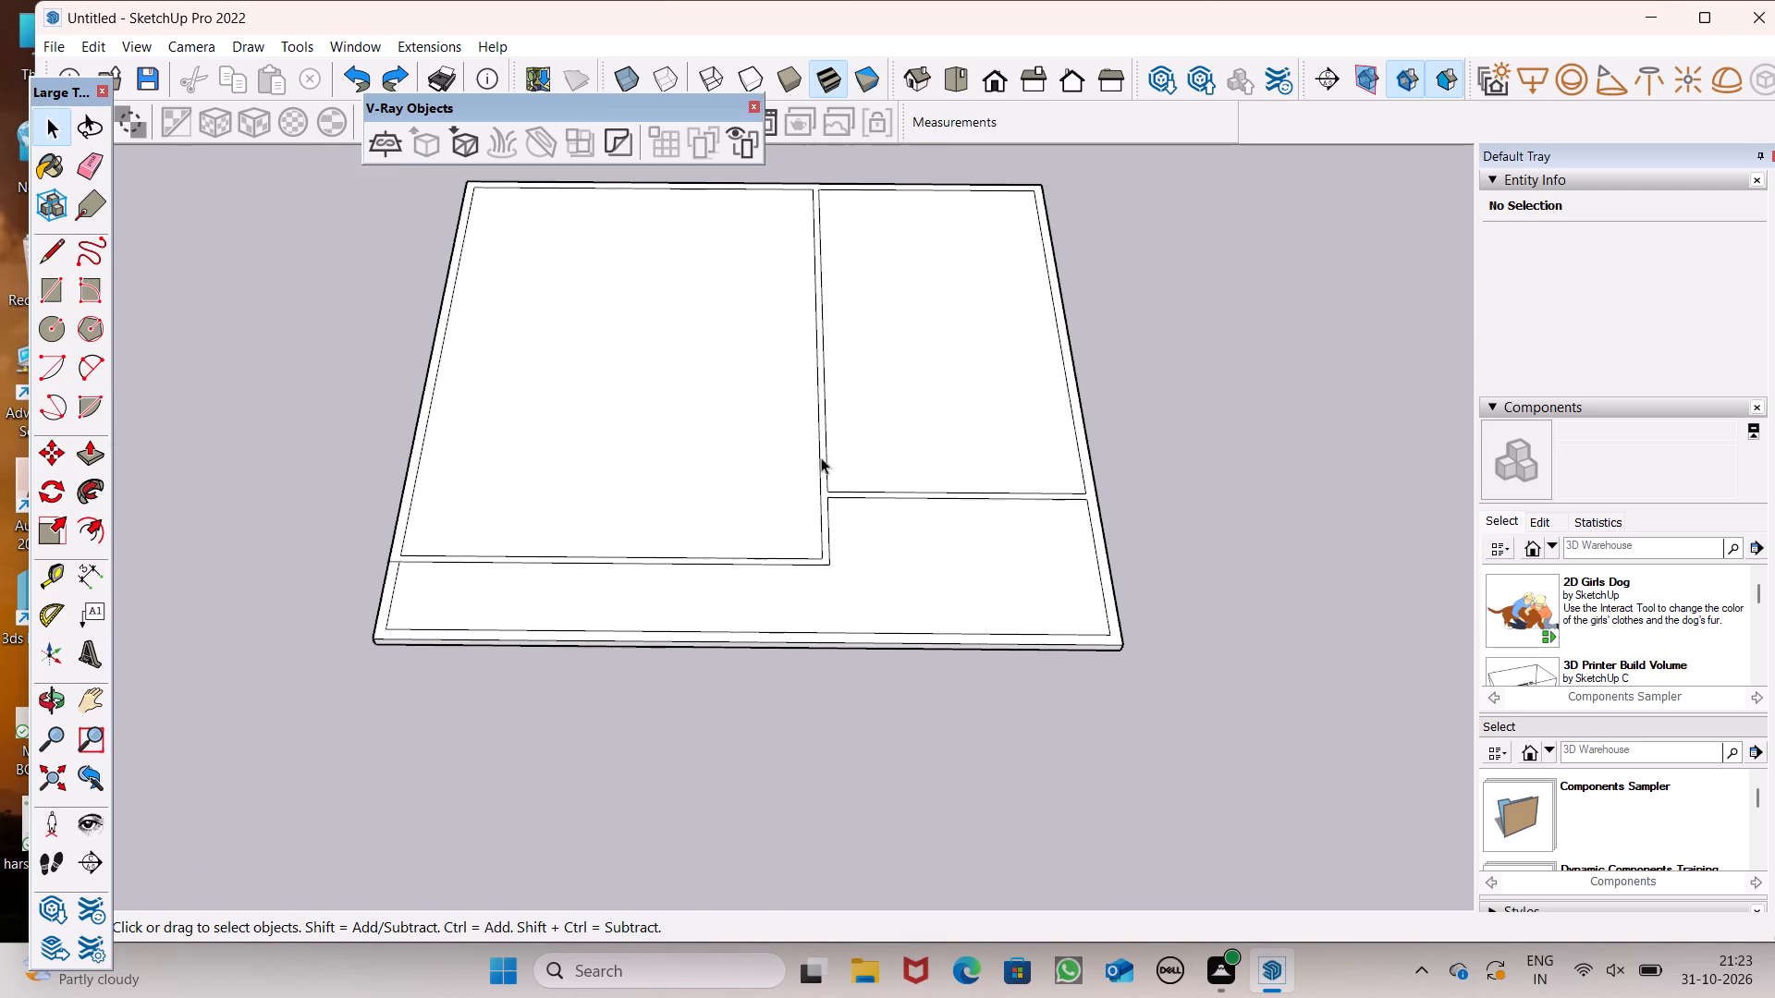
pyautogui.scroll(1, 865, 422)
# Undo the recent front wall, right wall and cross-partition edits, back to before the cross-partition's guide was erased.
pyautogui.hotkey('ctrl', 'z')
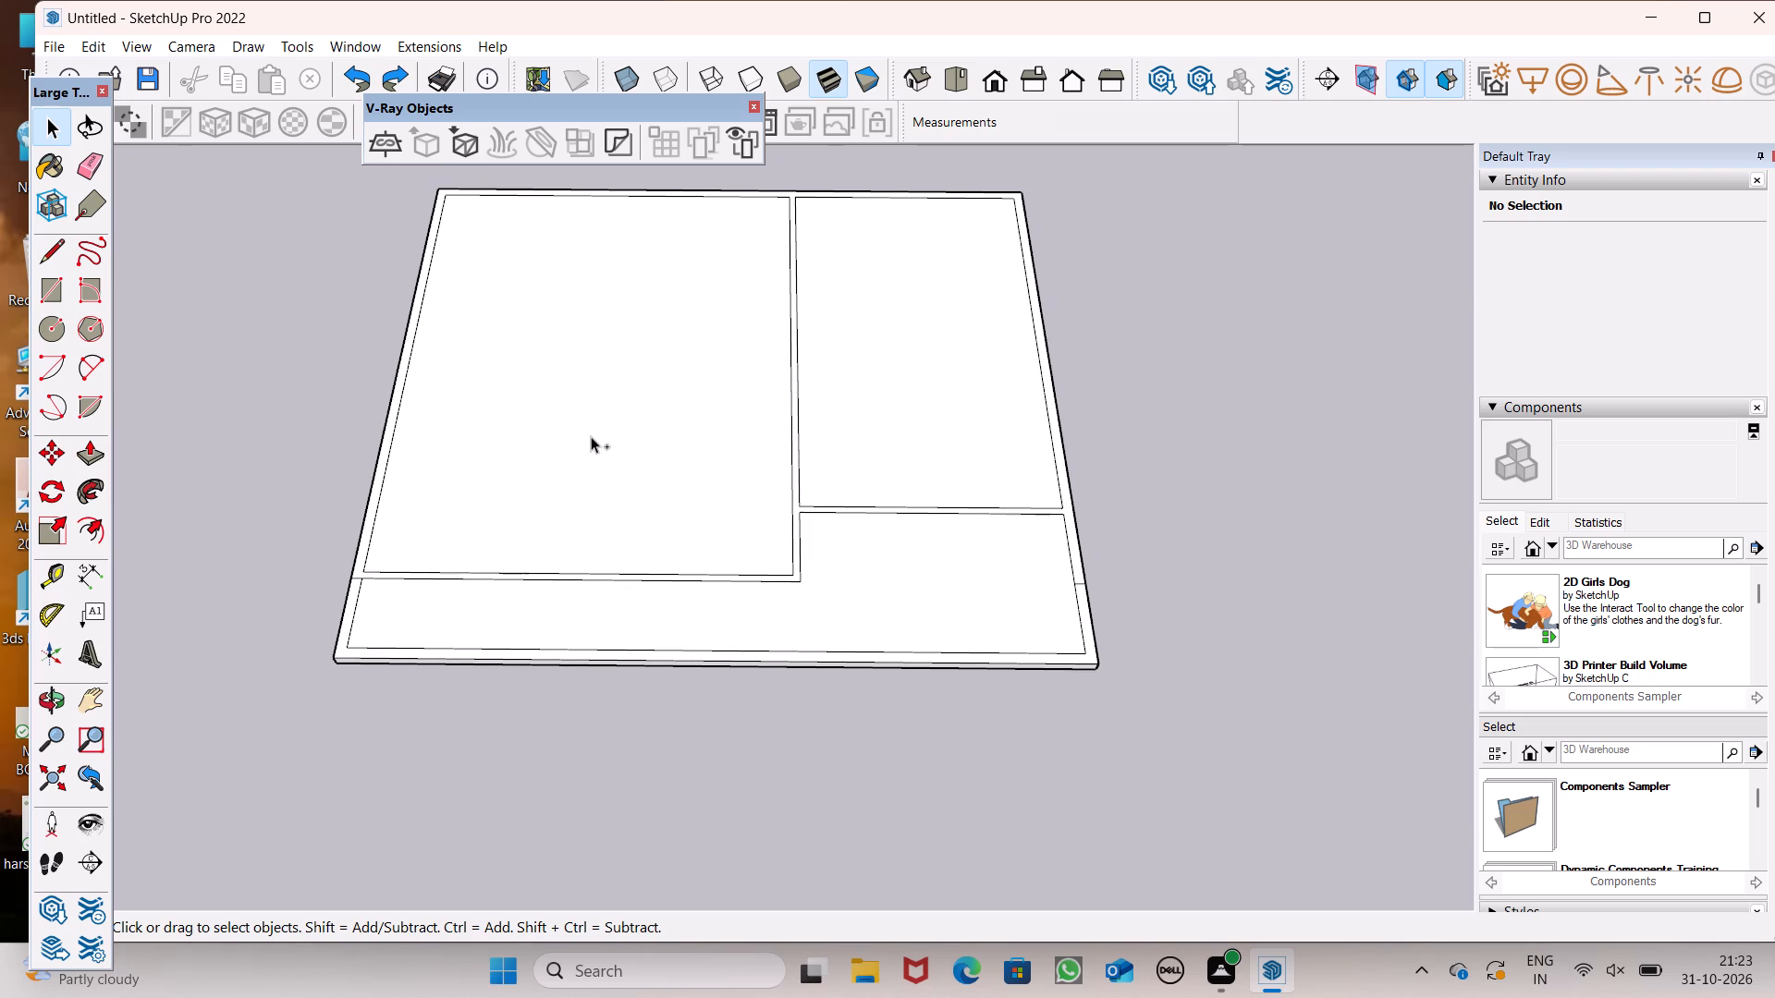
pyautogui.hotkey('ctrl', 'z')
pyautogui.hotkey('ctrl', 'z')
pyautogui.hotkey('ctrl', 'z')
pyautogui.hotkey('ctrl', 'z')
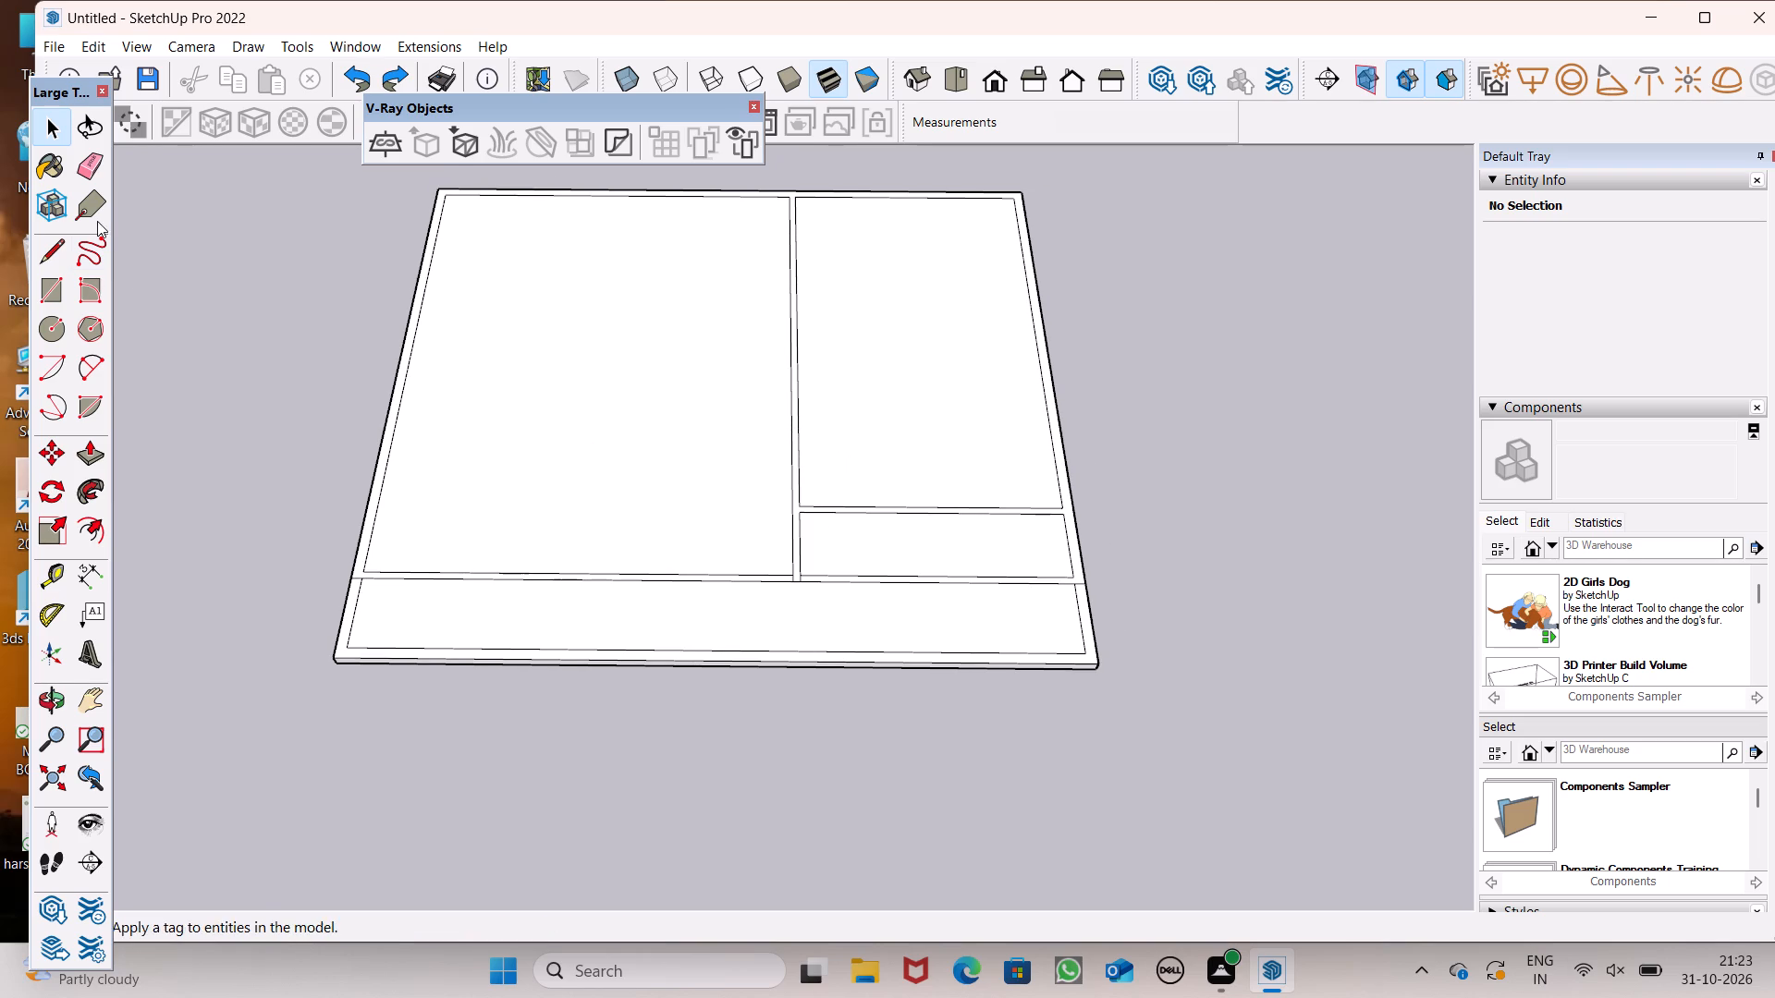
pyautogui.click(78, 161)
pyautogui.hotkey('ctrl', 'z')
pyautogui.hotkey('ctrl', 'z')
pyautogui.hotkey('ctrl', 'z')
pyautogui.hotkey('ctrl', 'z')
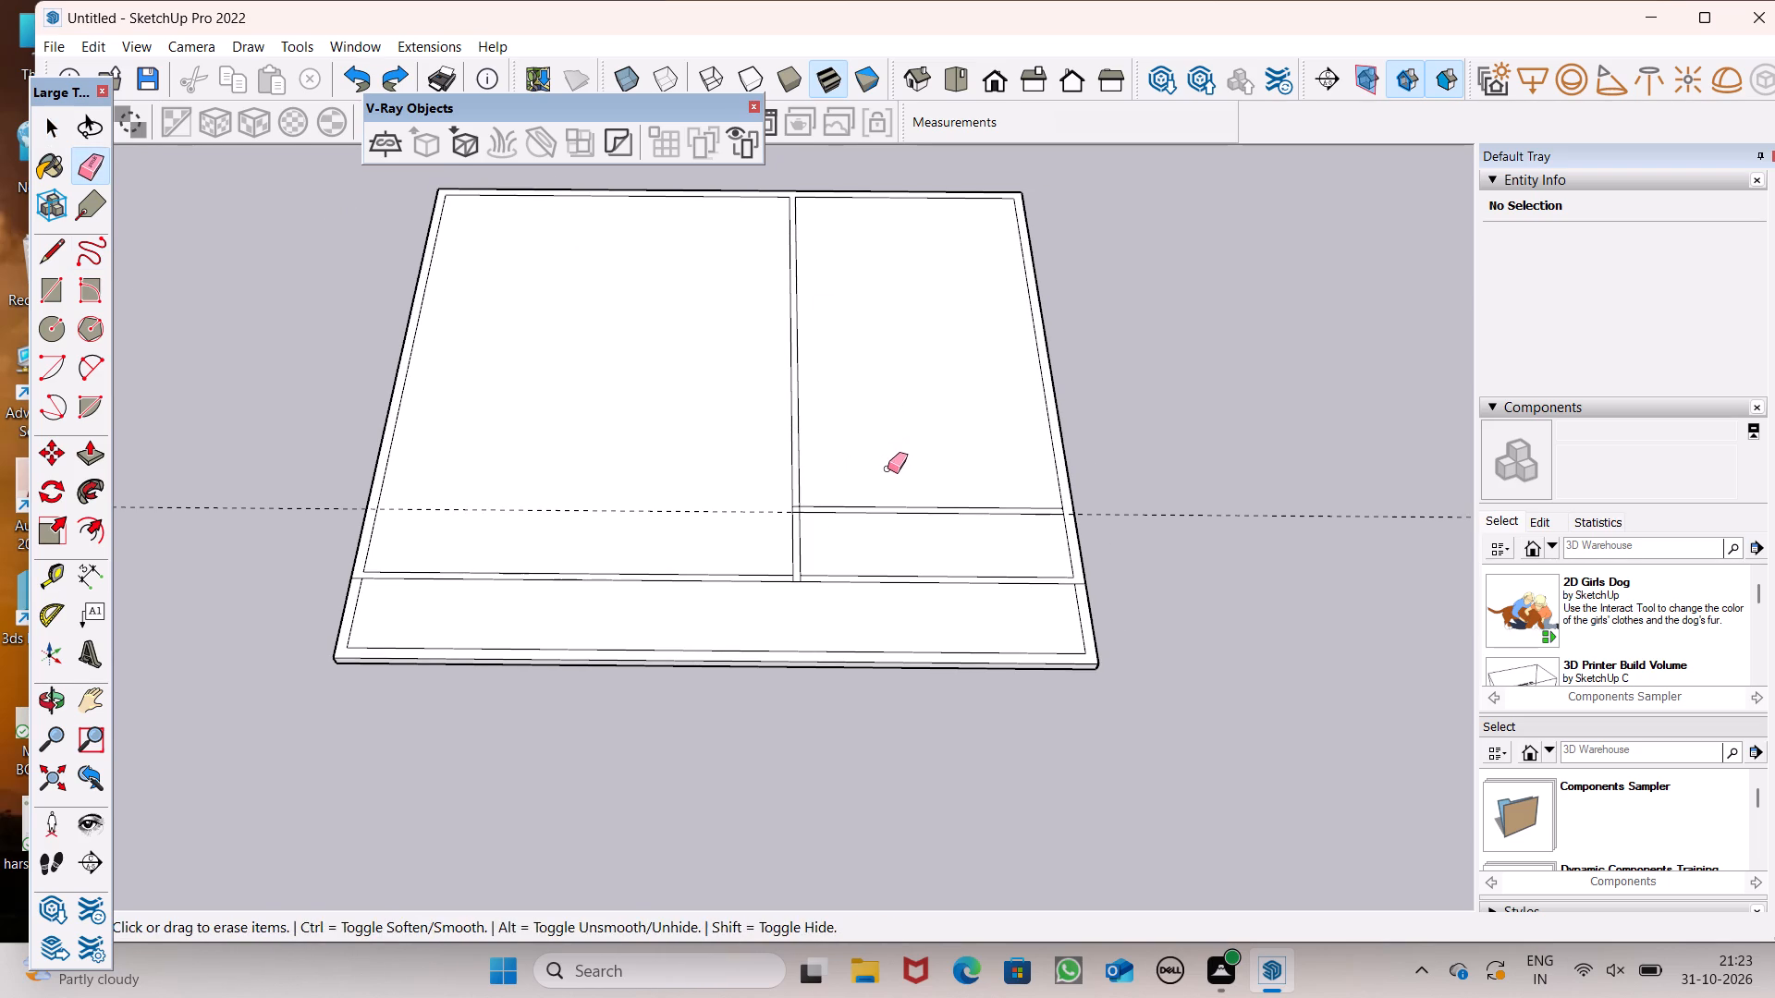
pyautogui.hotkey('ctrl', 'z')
# Erase the cross-partition's two lines, its guide and the two short segments left inside the long partition.
pyautogui.moveTo(876, 484); pyautogui.dragTo(870, 520)
pyautogui.scroll(6, 753, 505)
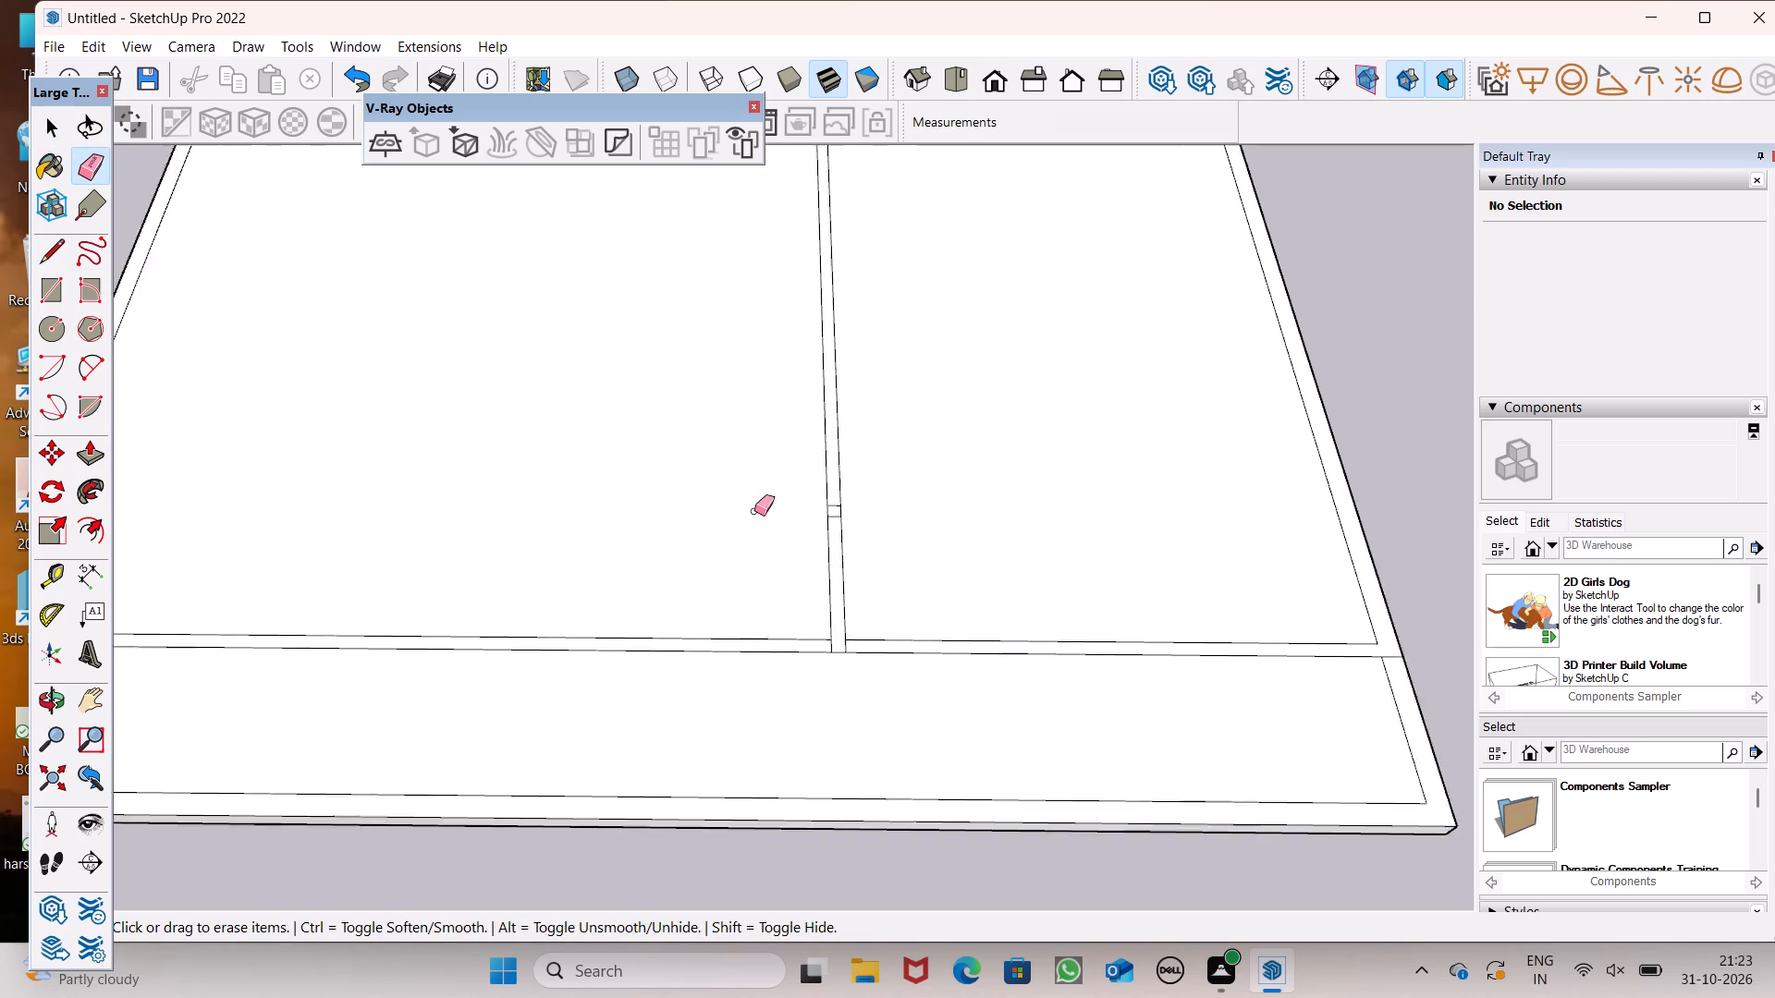
pyautogui.scroll(1, 754, 511)
pyautogui.scroll(8, 883, 505)
pyautogui.scroll(6, 746, 480)
pyautogui.moveTo(840, 511); pyautogui.dragTo(833, 573)
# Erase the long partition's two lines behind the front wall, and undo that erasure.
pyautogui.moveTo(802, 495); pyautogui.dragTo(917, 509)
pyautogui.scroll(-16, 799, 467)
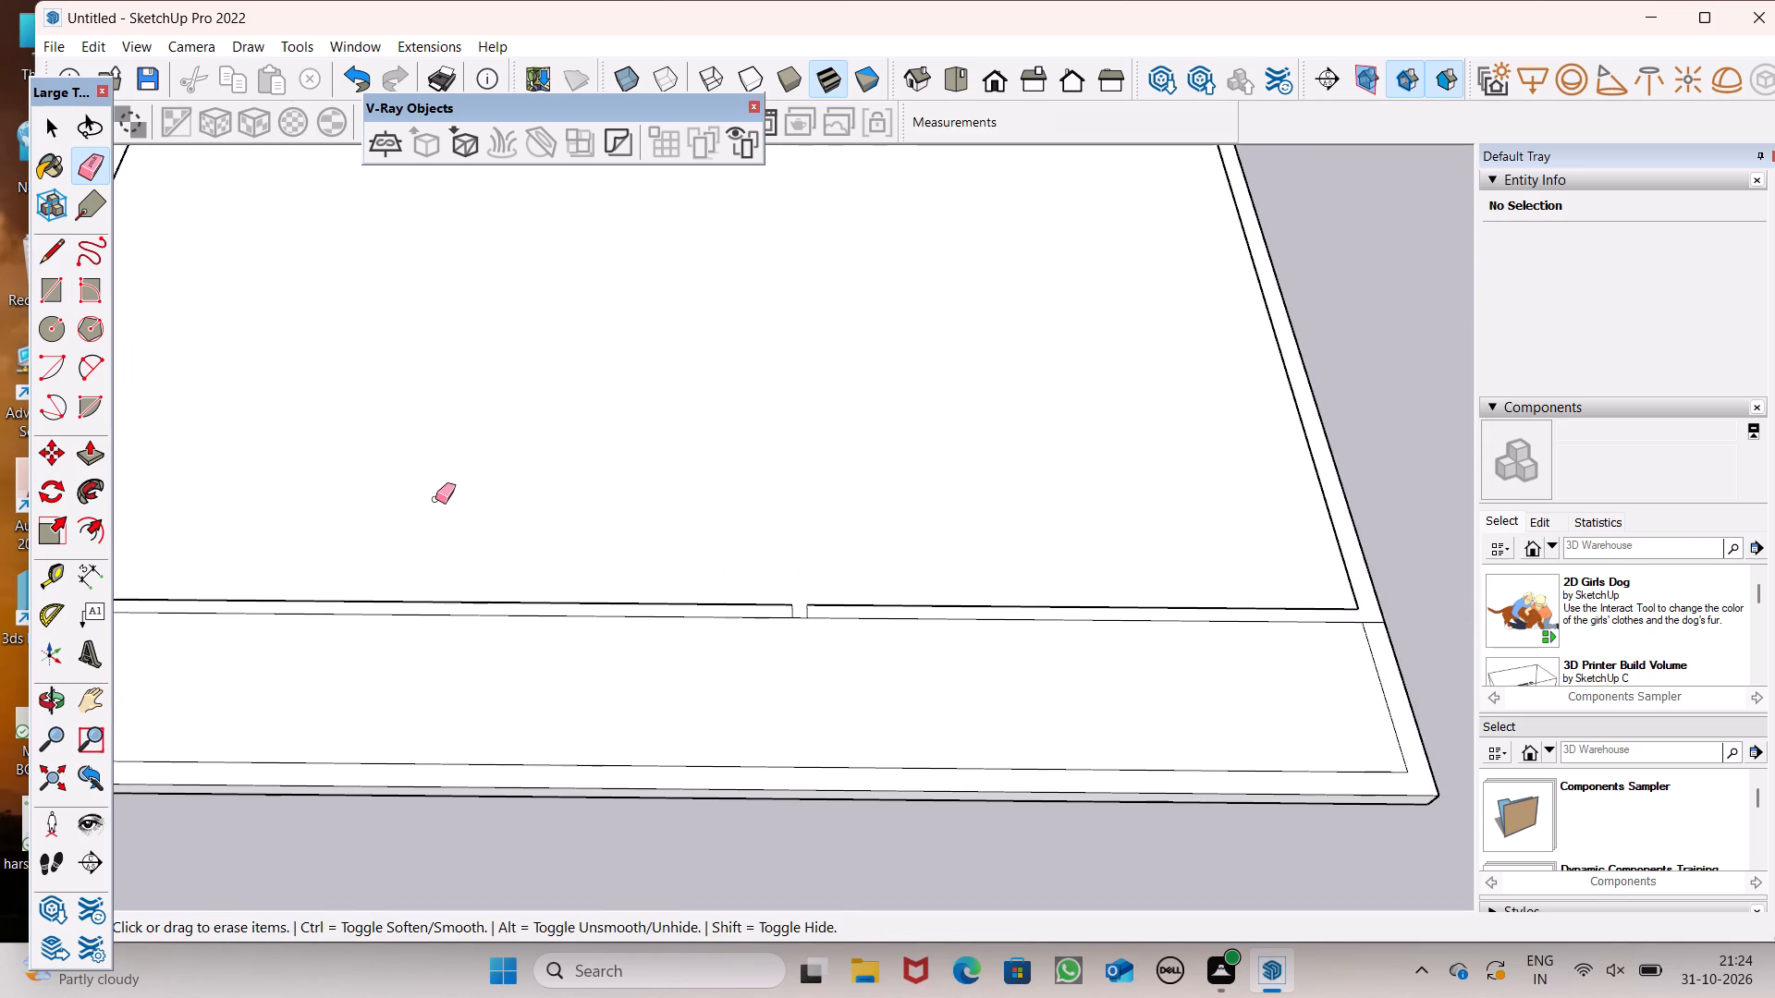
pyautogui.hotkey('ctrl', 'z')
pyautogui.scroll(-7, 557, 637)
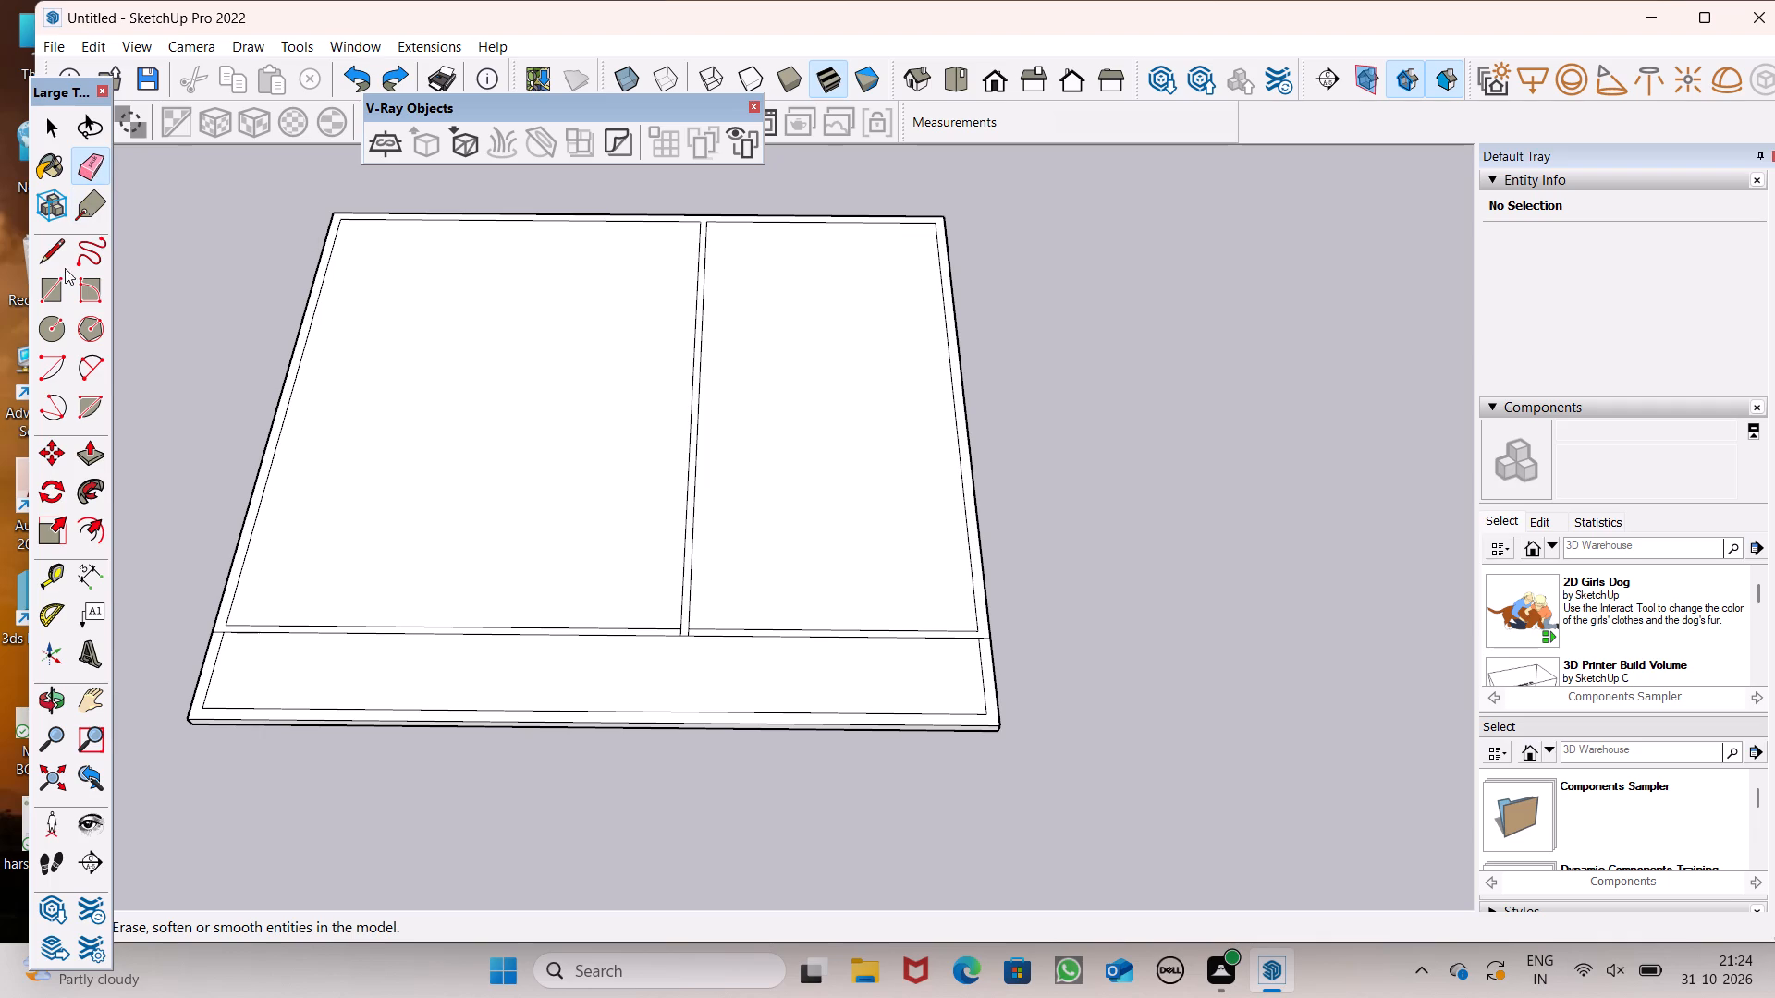
# Draw a 6" line across the front wall band, joining the two ends of the right wall's inner line.
pyautogui.click(57, 244)
pyautogui.scroll(12, 937, 628)
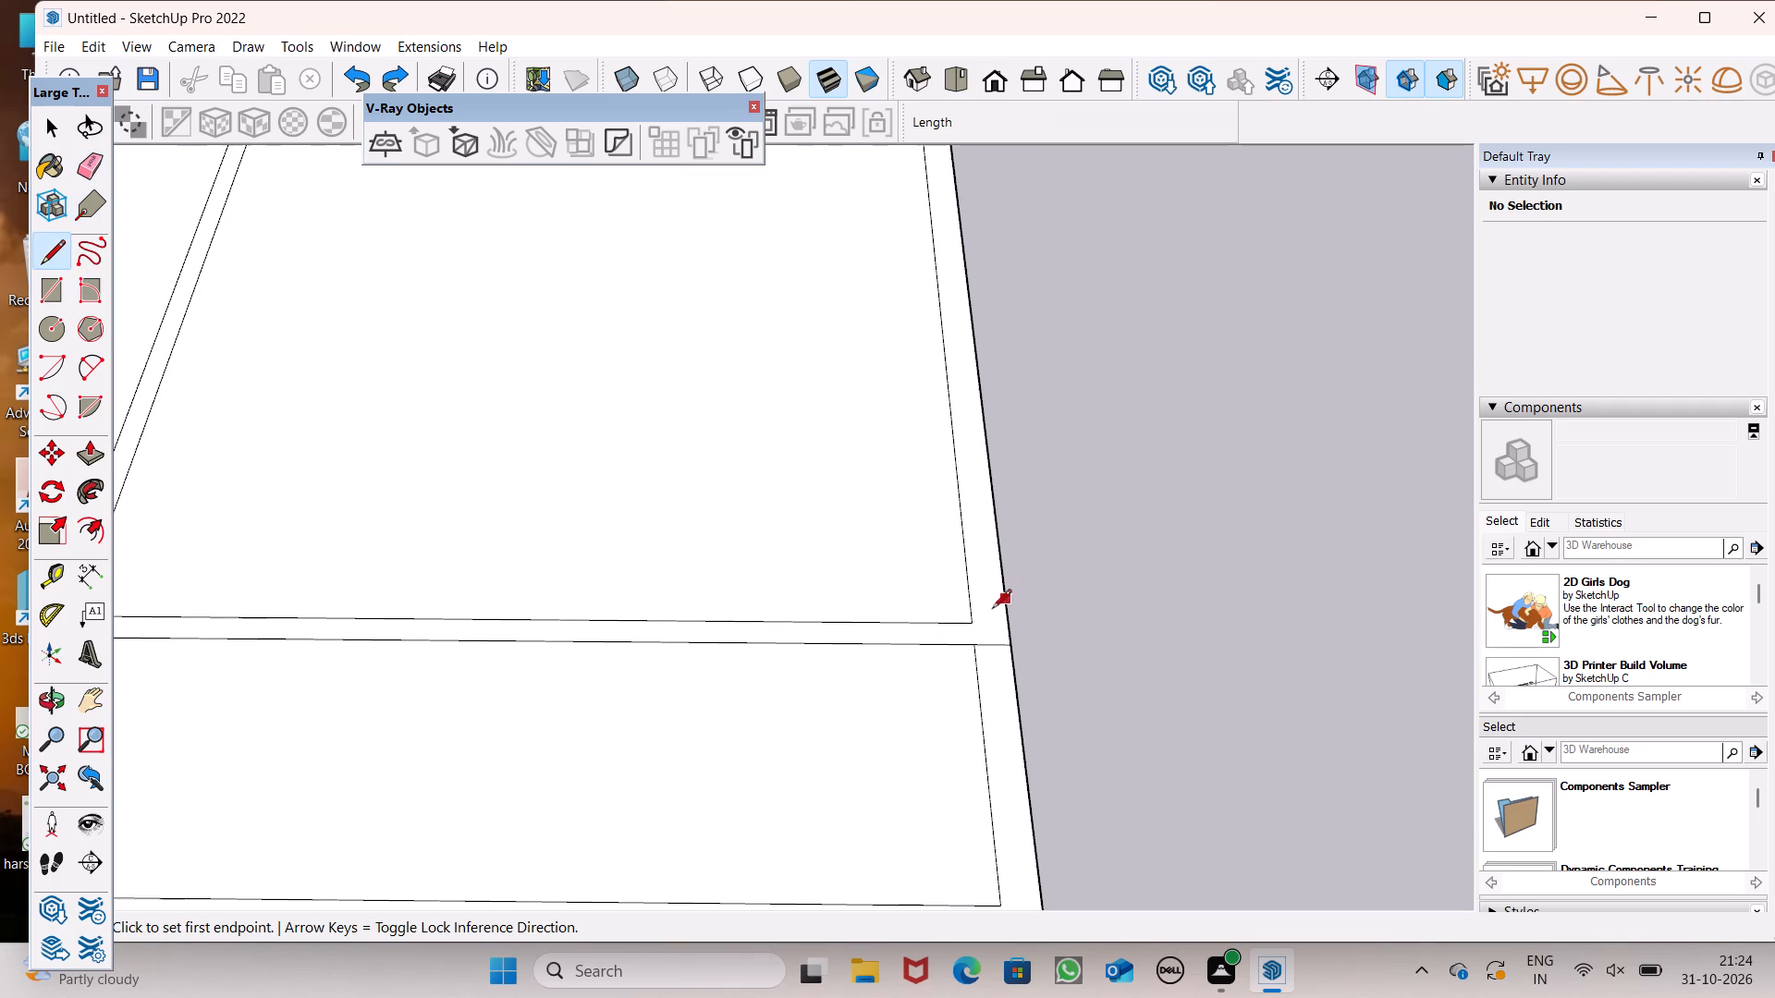
pyautogui.click(974, 623)
pyautogui.click(974, 641)
pyautogui.scroll(-8, 1118, 493)
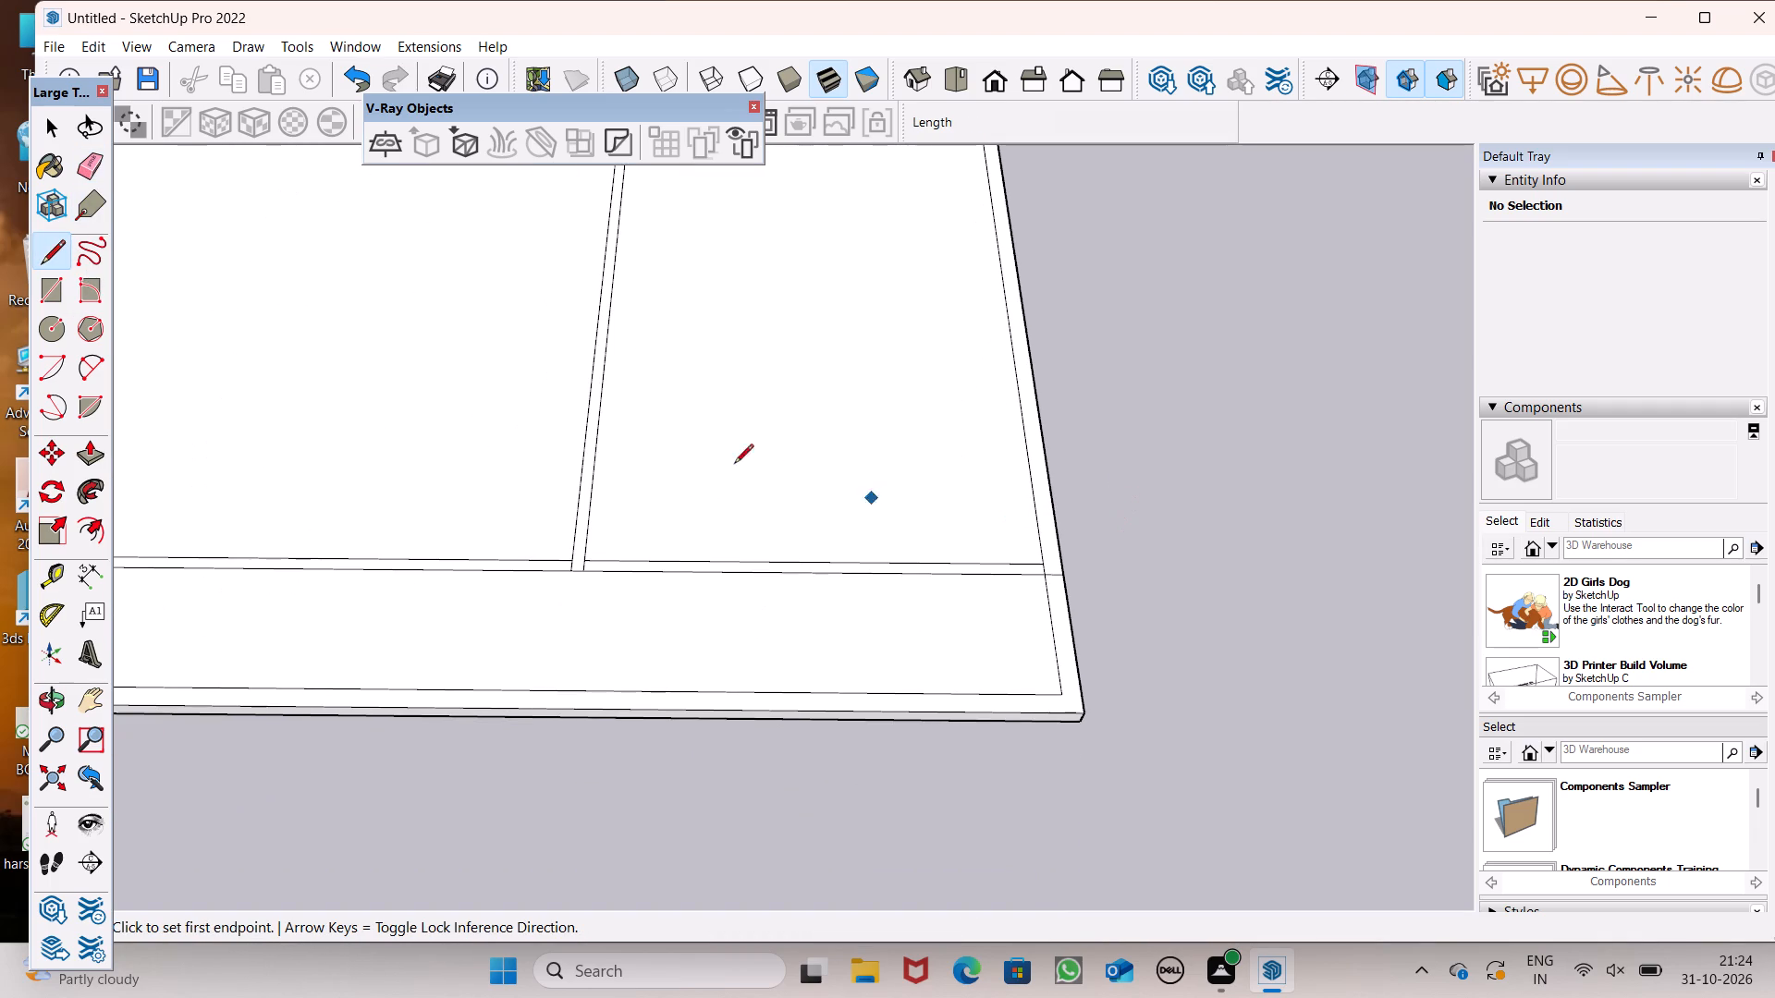
# Erase the front wall's two lines between the partition and the right wall, plus the short segment at the partition's front end.
pyautogui.click(92, 165)
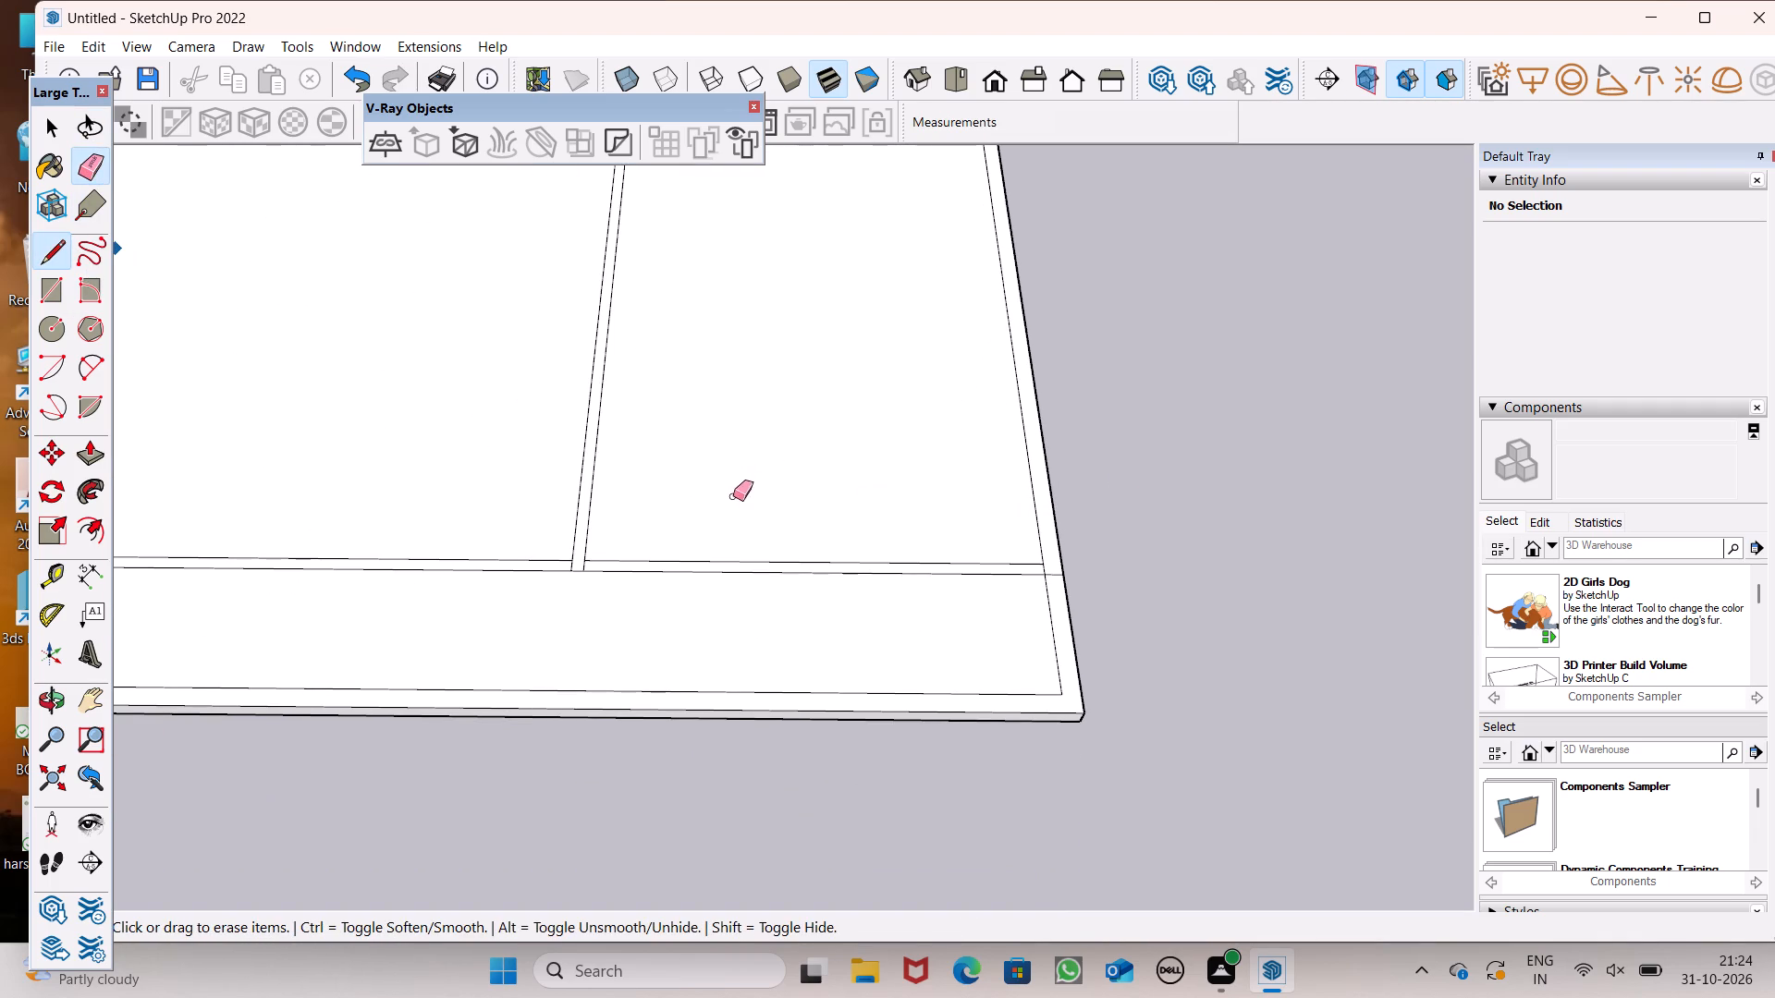
pyautogui.moveTo(733, 543); pyautogui.dragTo(747, 583)
pyautogui.scroll(6, 619, 614)
pyautogui.scroll(6, 510, 541)
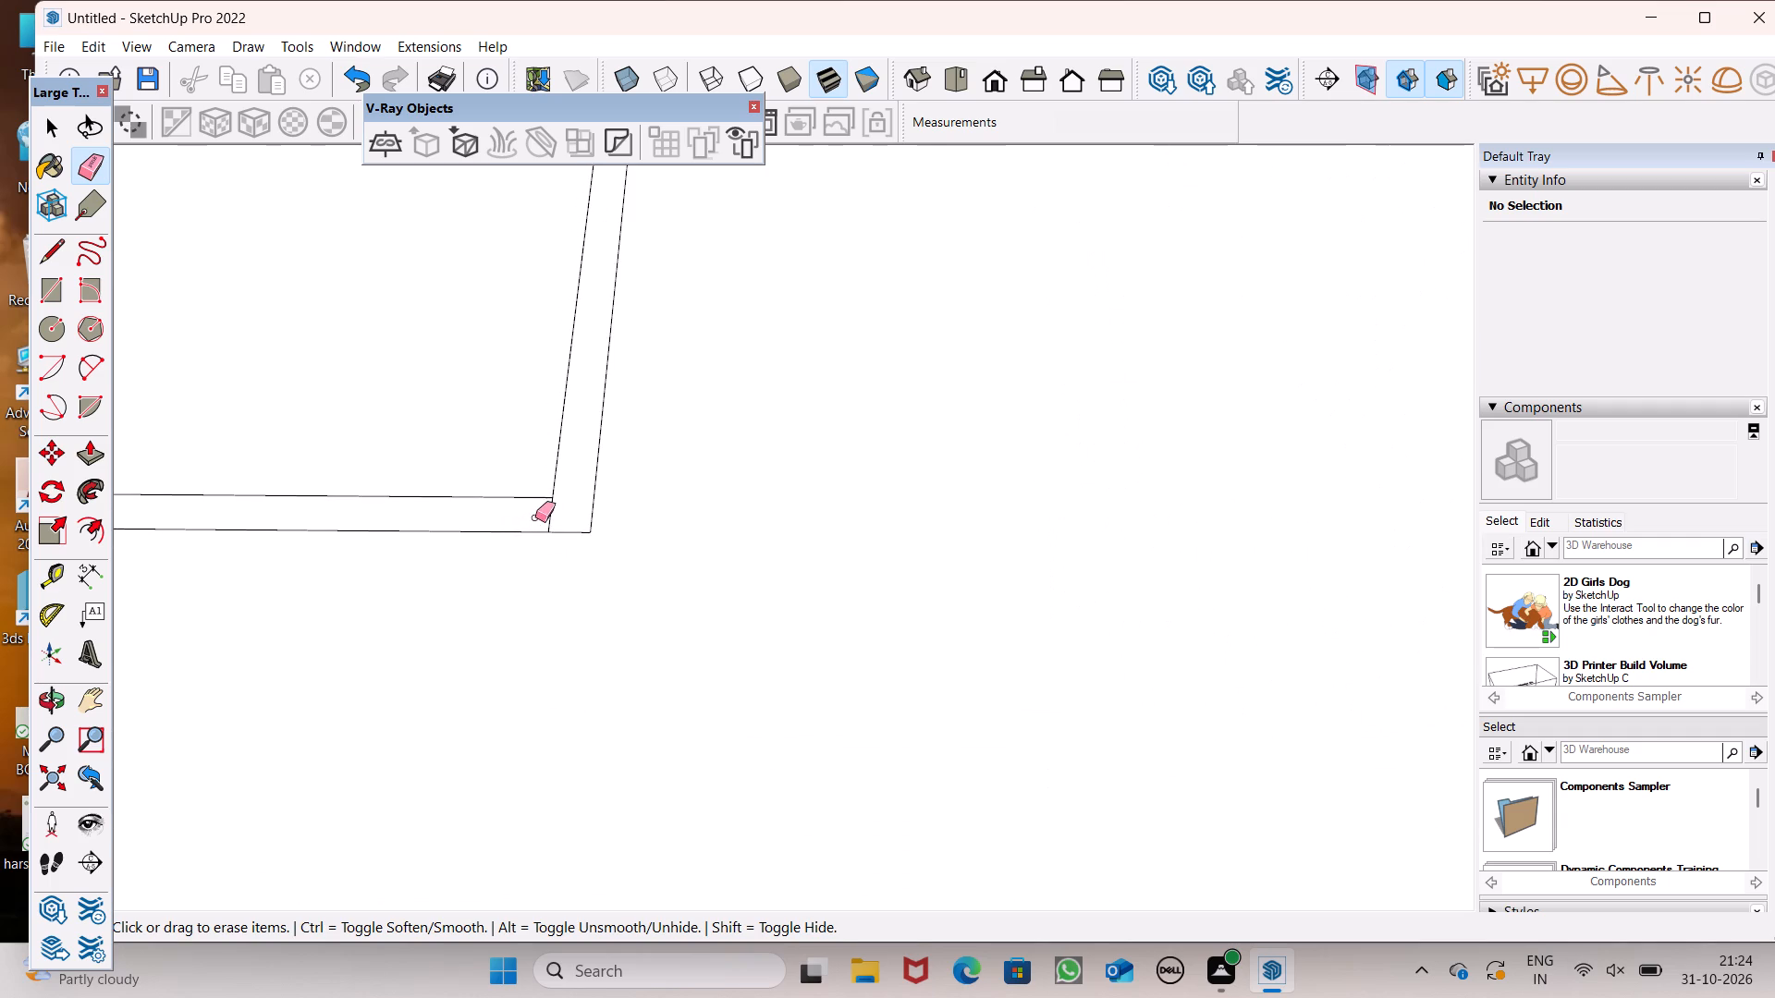
pyautogui.moveTo(535, 517); pyautogui.dragTo(548, 517)
# Erase the leftover short line crossing the right wall where the front wall met it.
pyautogui.scroll(-8, 537, 649)
pyautogui.scroll(-2, 578, 577)
pyautogui.scroll(5, 1288, 580)
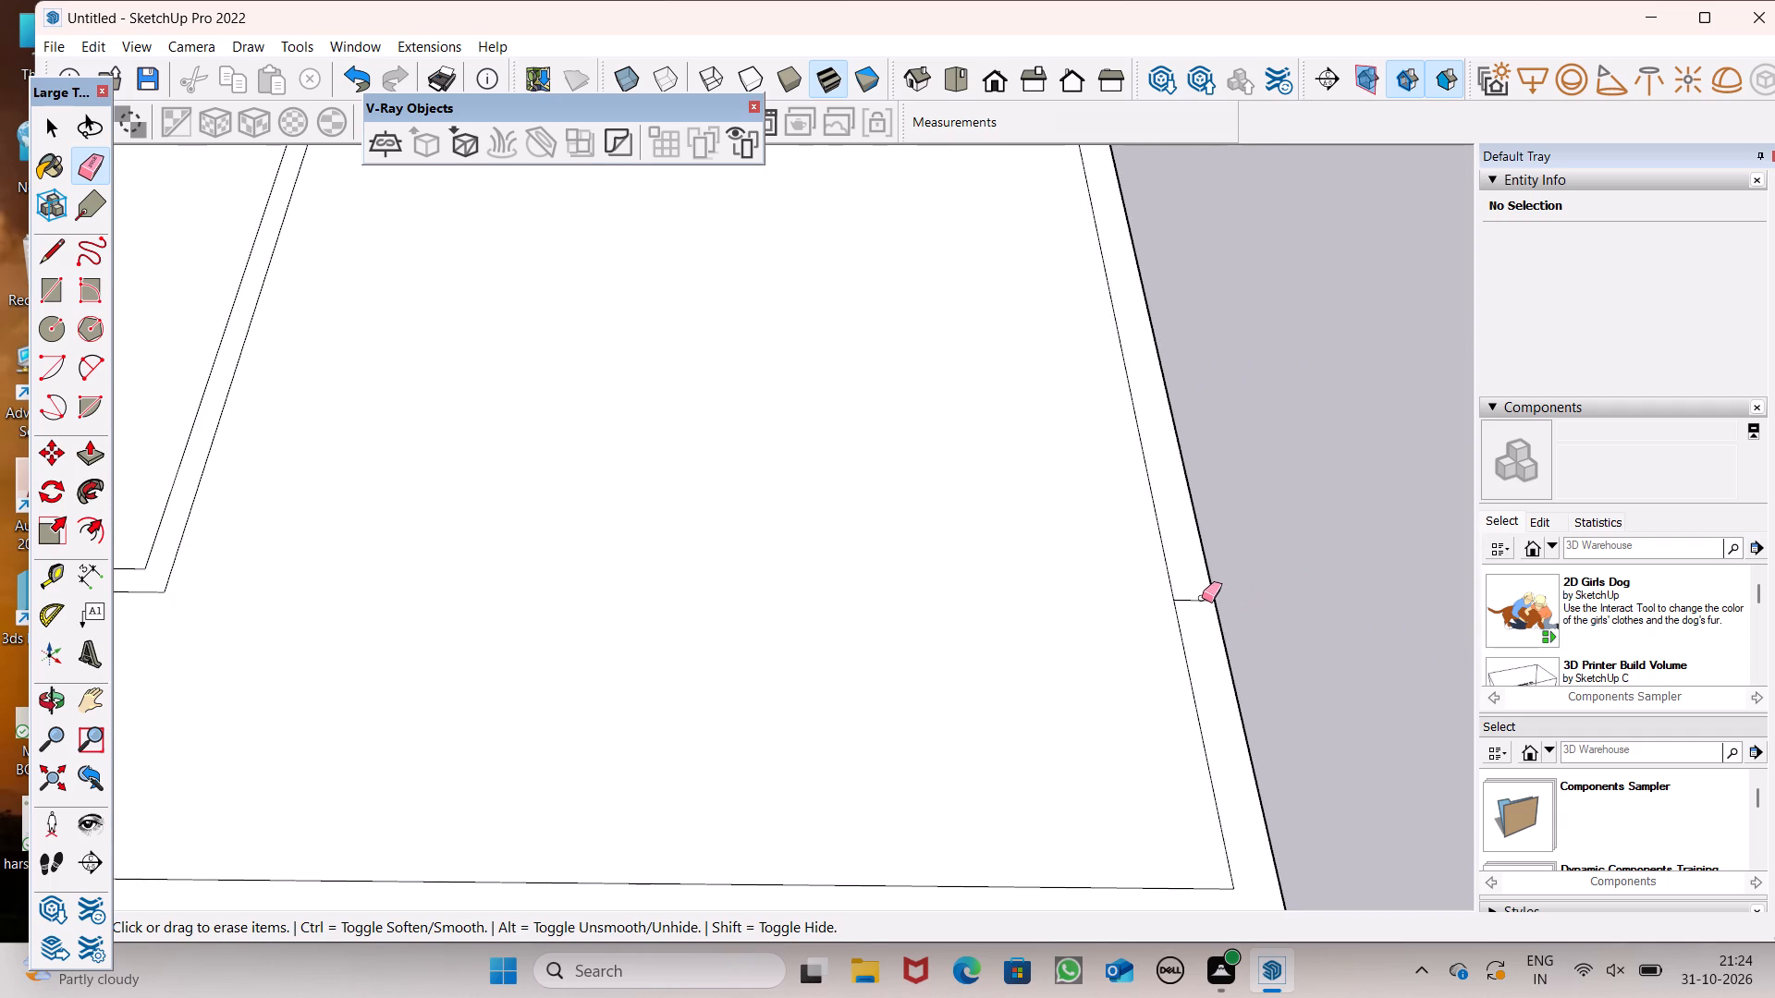
pyautogui.click(1202, 598)
pyautogui.moveTo(1199, 594); pyautogui.dragTo(1199, 607)
pyautogui.press('space')
pyautogui.scroll(-8, 1199, 649)
pyautogui.scroll(-7, 1130, 597)
pyautogui.moveTo(1105, 650); pyautogui.dragTo(1104, 639, button='middle')
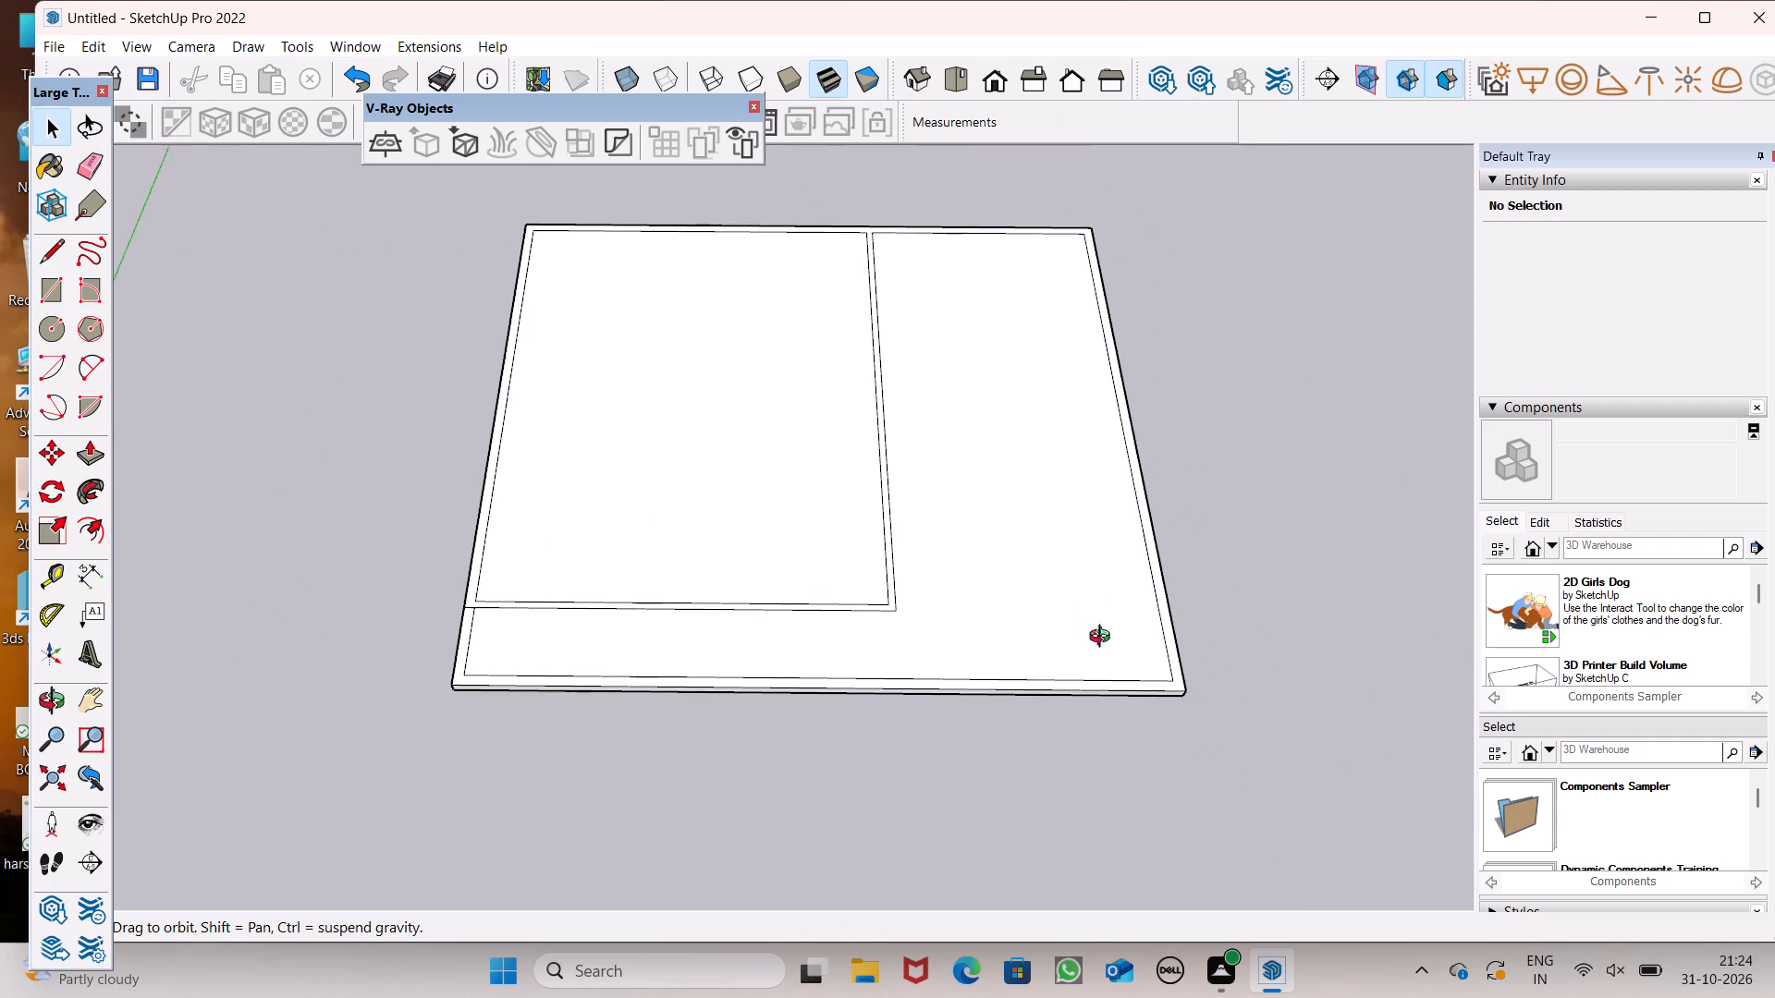
pyautogui.moveTo(1104, 639); pyautogui.dragTo(1108, 566, button='middle')
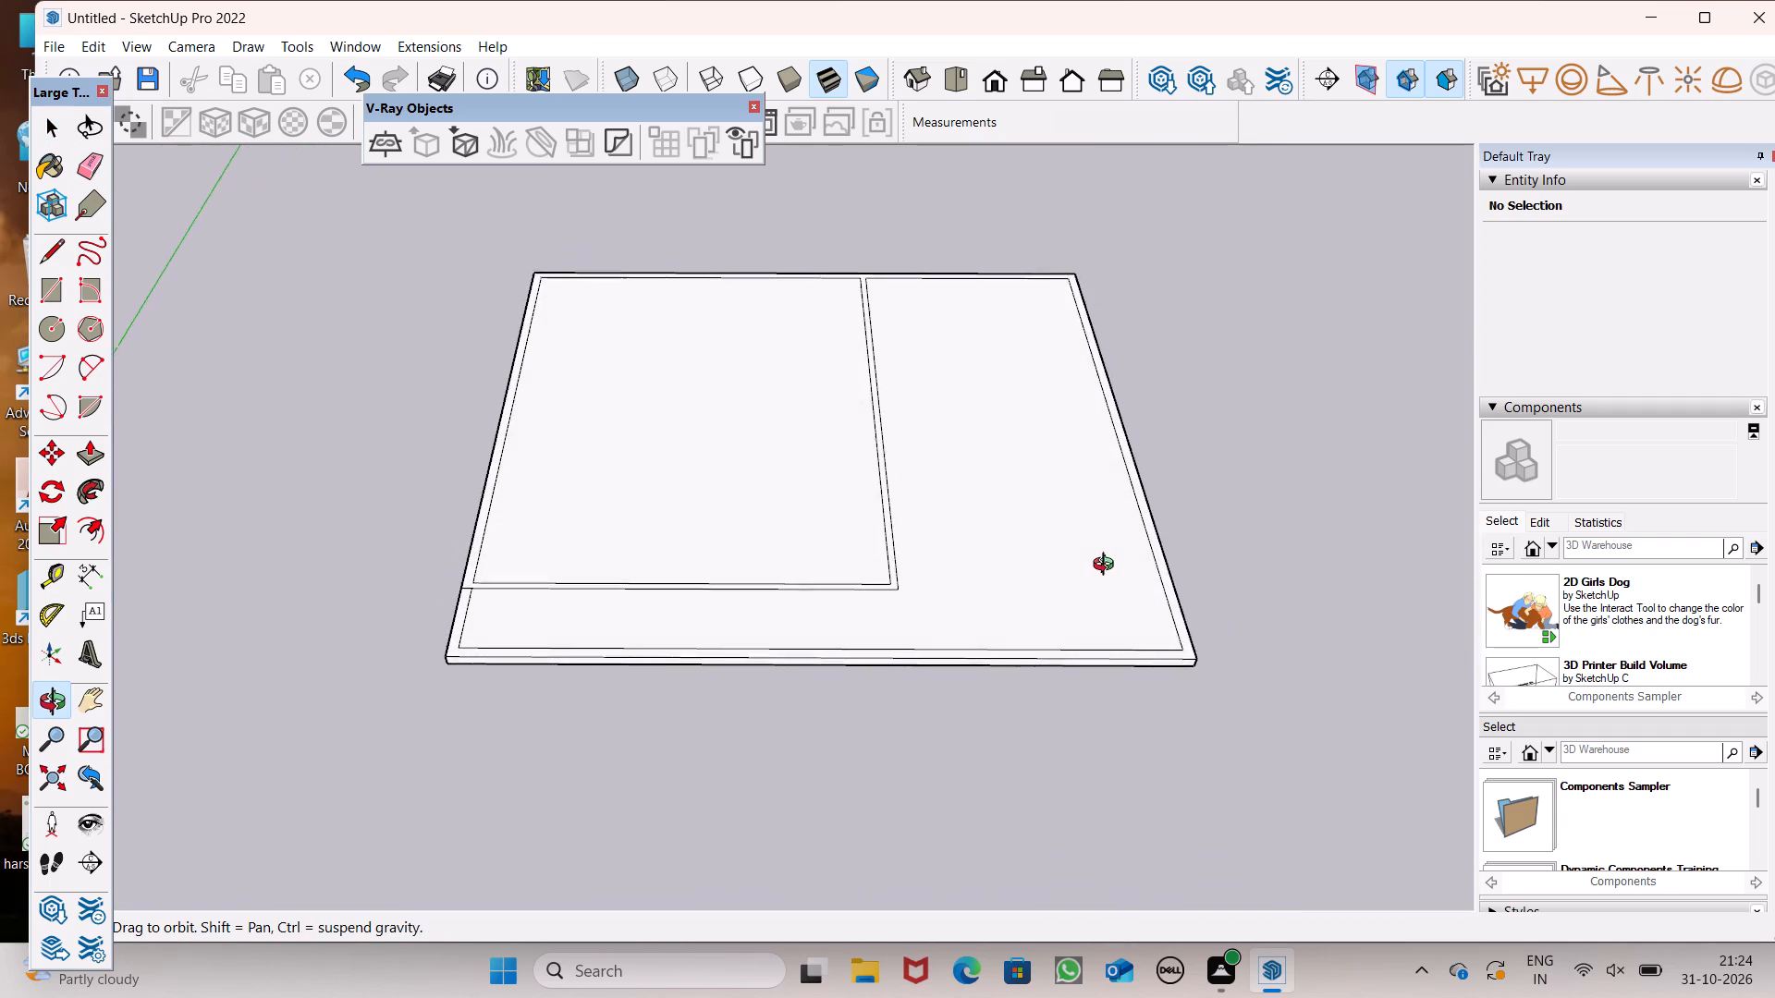
# Draw a 19' 4 1/2" line from the partition's front outer corner straight across to the slab's right edge.
pyautogui.moveTo(1108, 566); pyautogui.dragTo(1143, 591, button='middle')
pyautogui.moveTo(1132, 616); pyautogui.dragTo(1114, 649, button='middle')
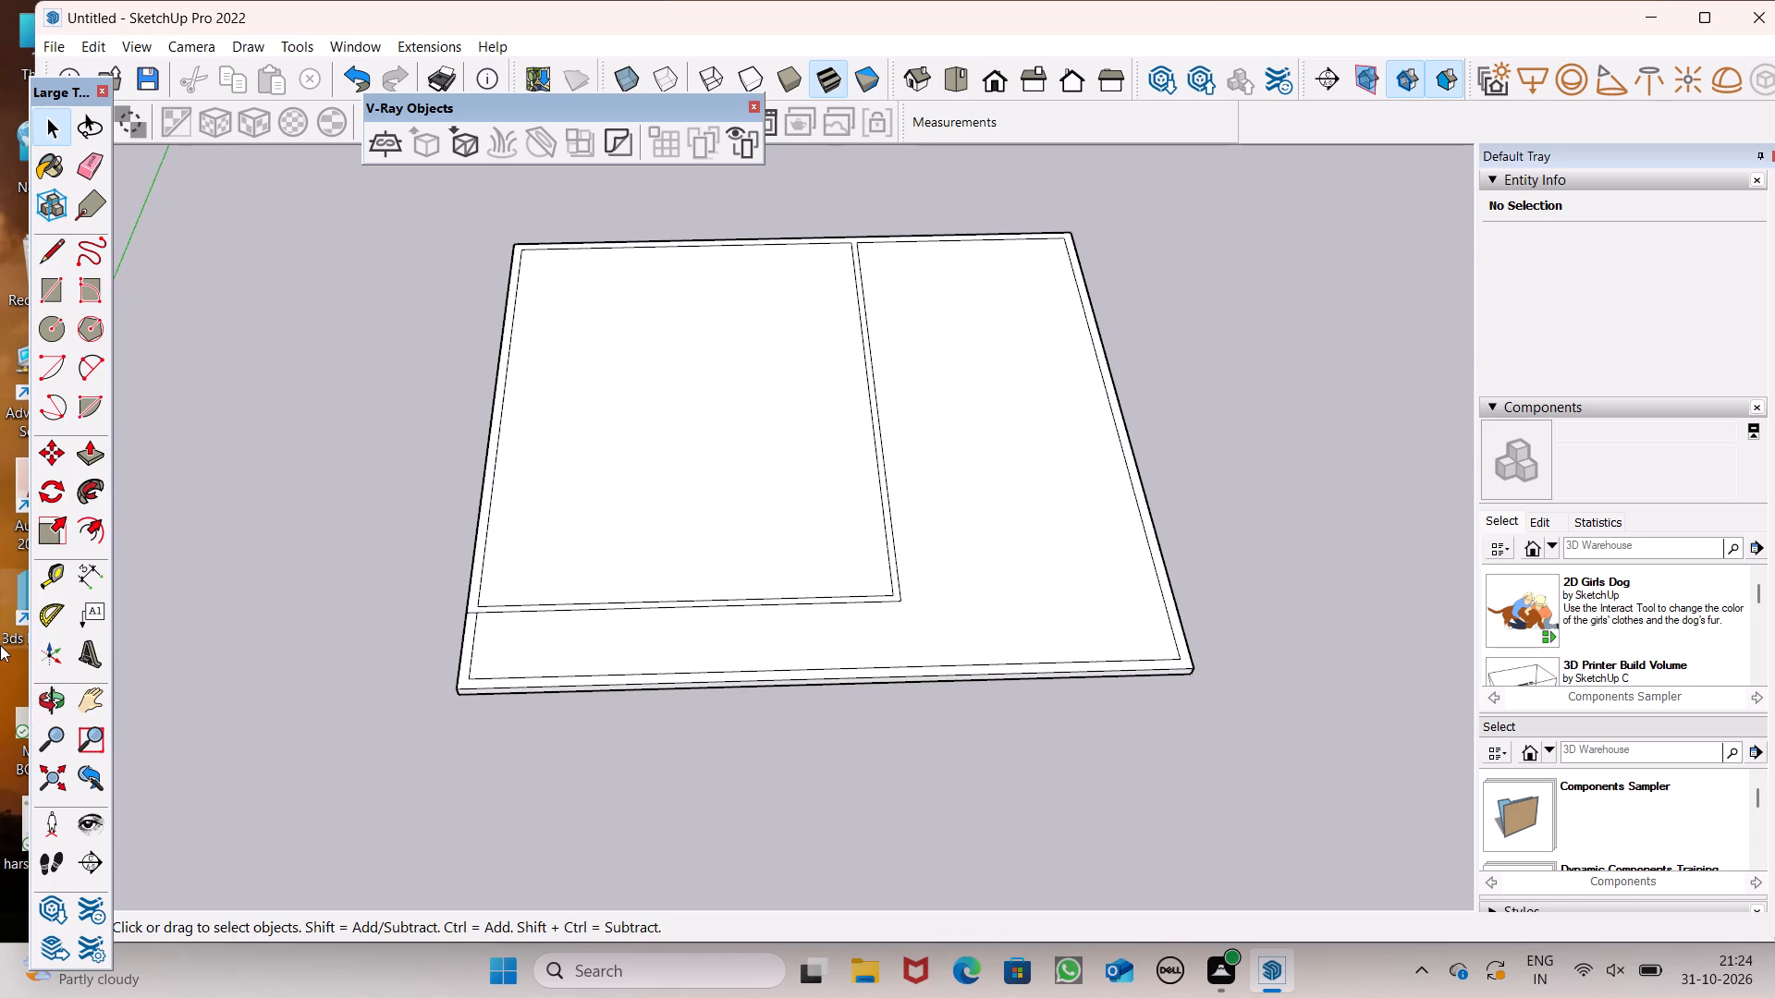
pyautogui.click(94, 456)
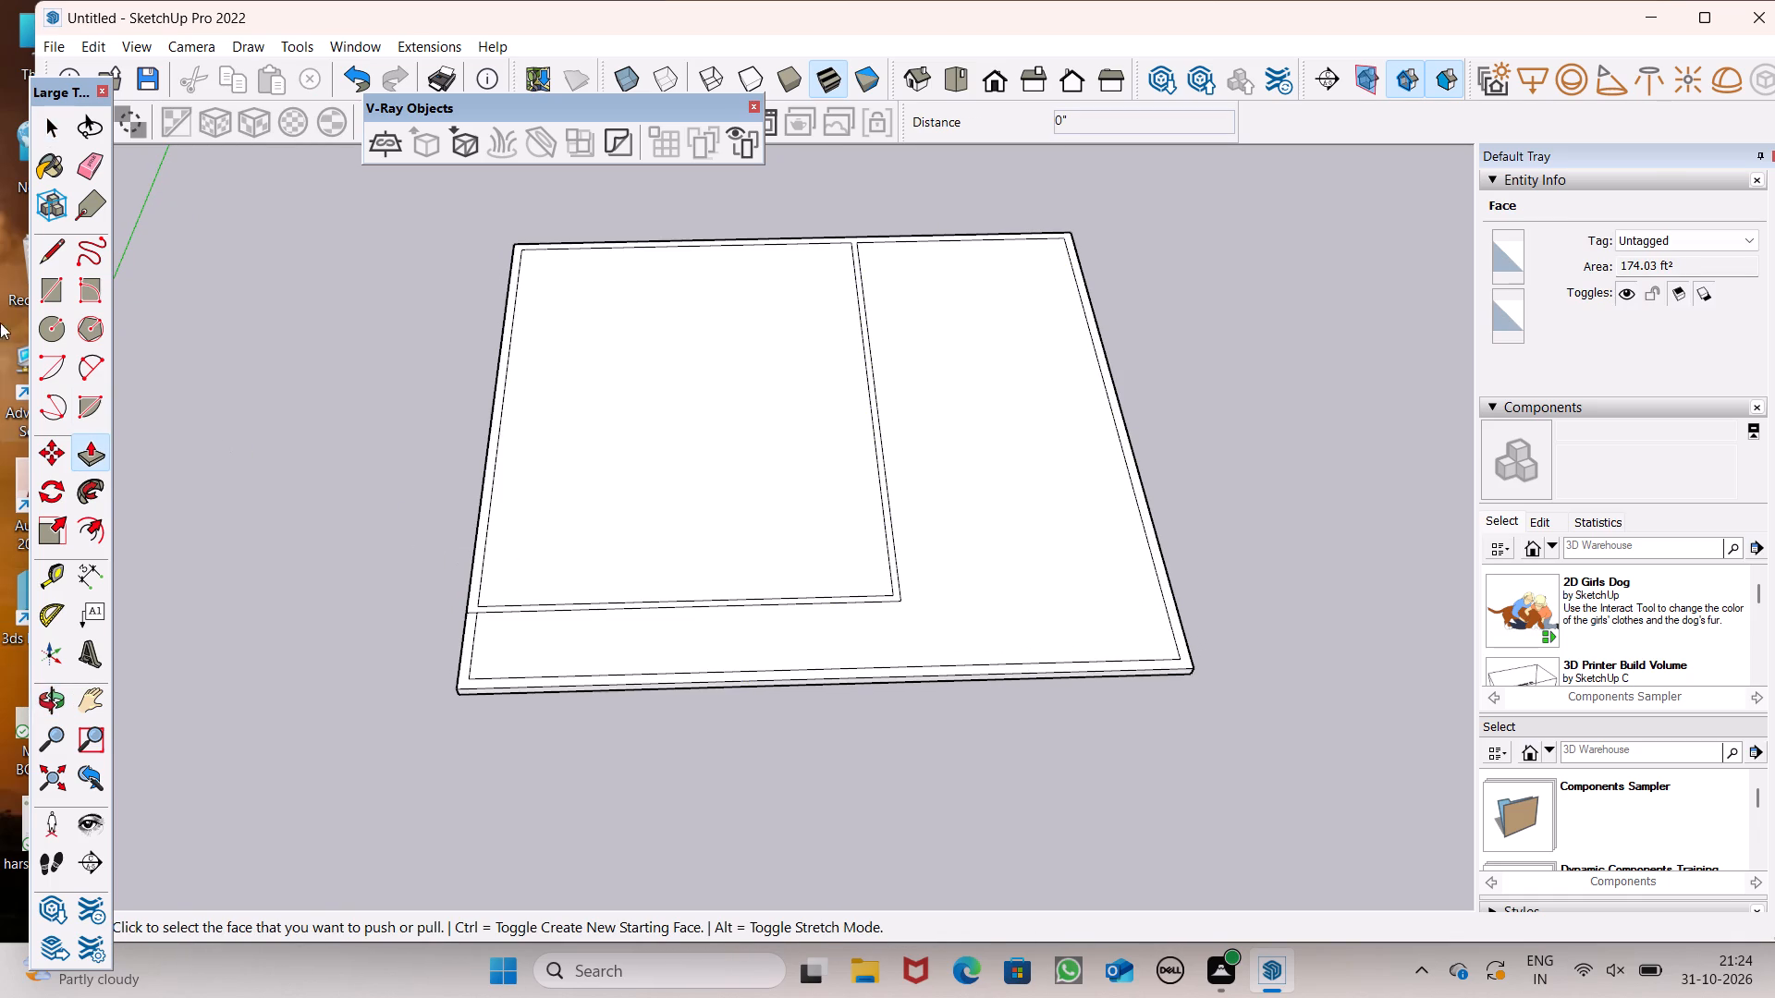
pyautogui.click(45, 258)
pyautogui.scroll(6, 1260, 672)
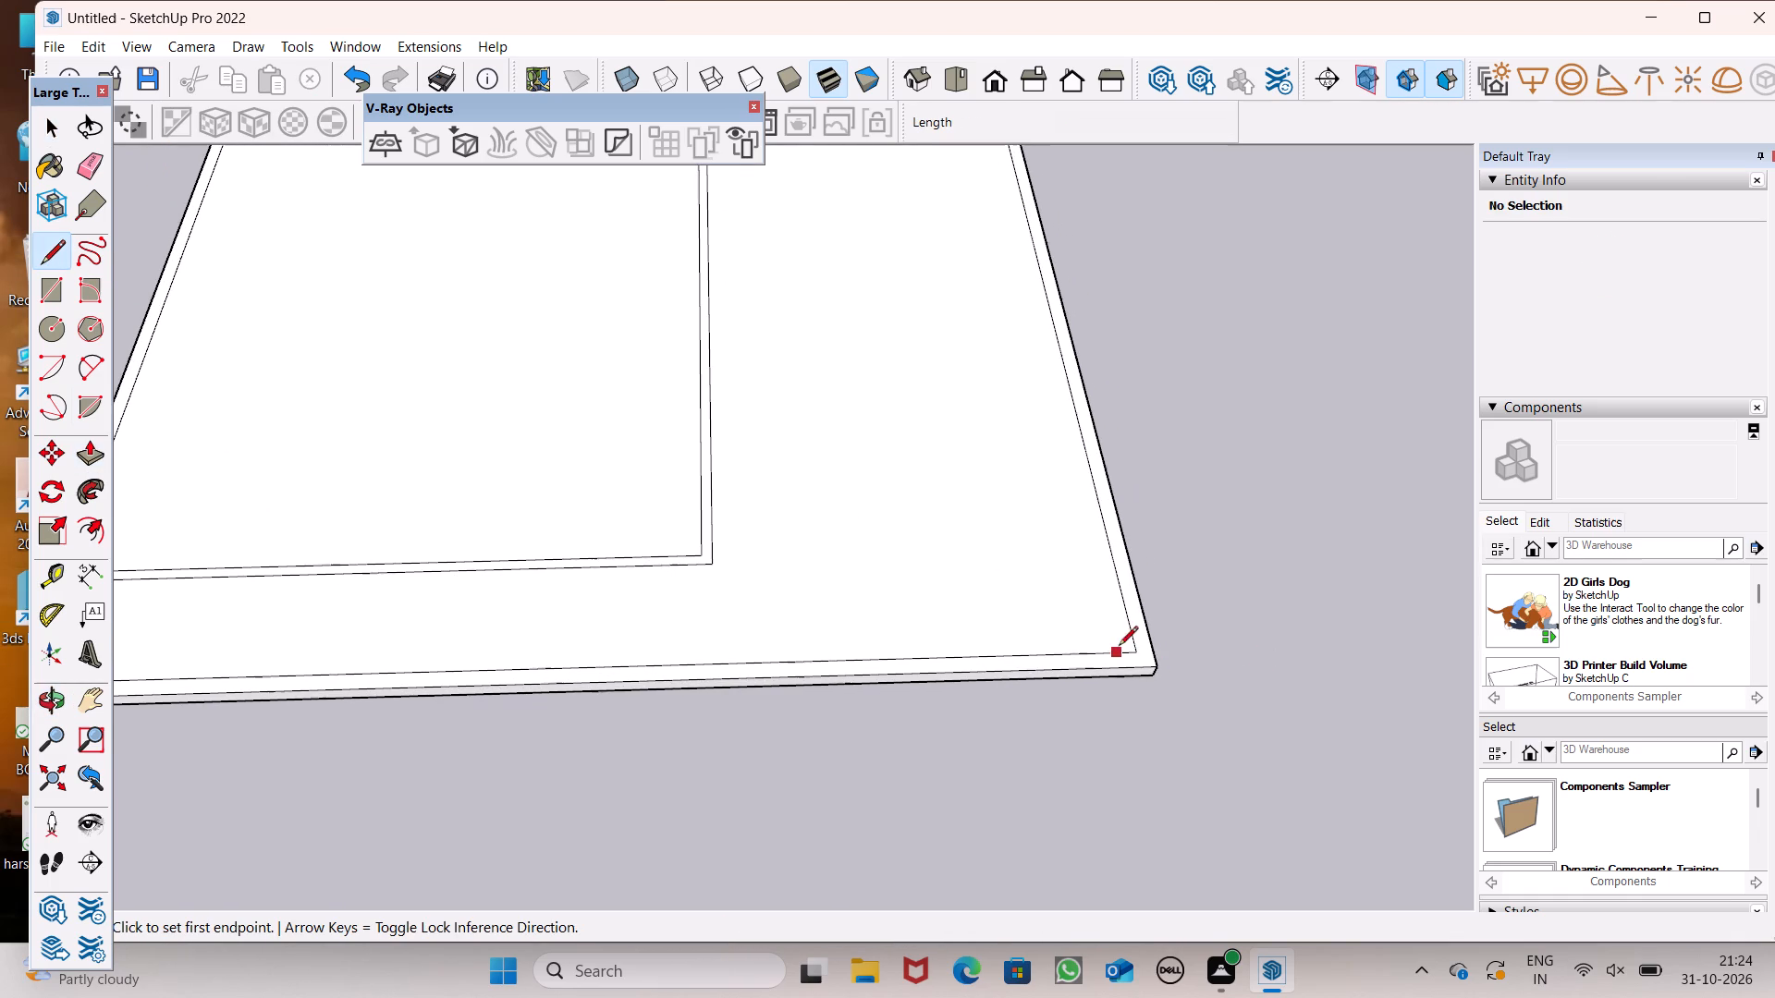
pyautogui.scroll(-4, 1175, 629)
pyautogui.moveTo(1183, 637); pyautogui.dragTo(1175, 683, button='middle')
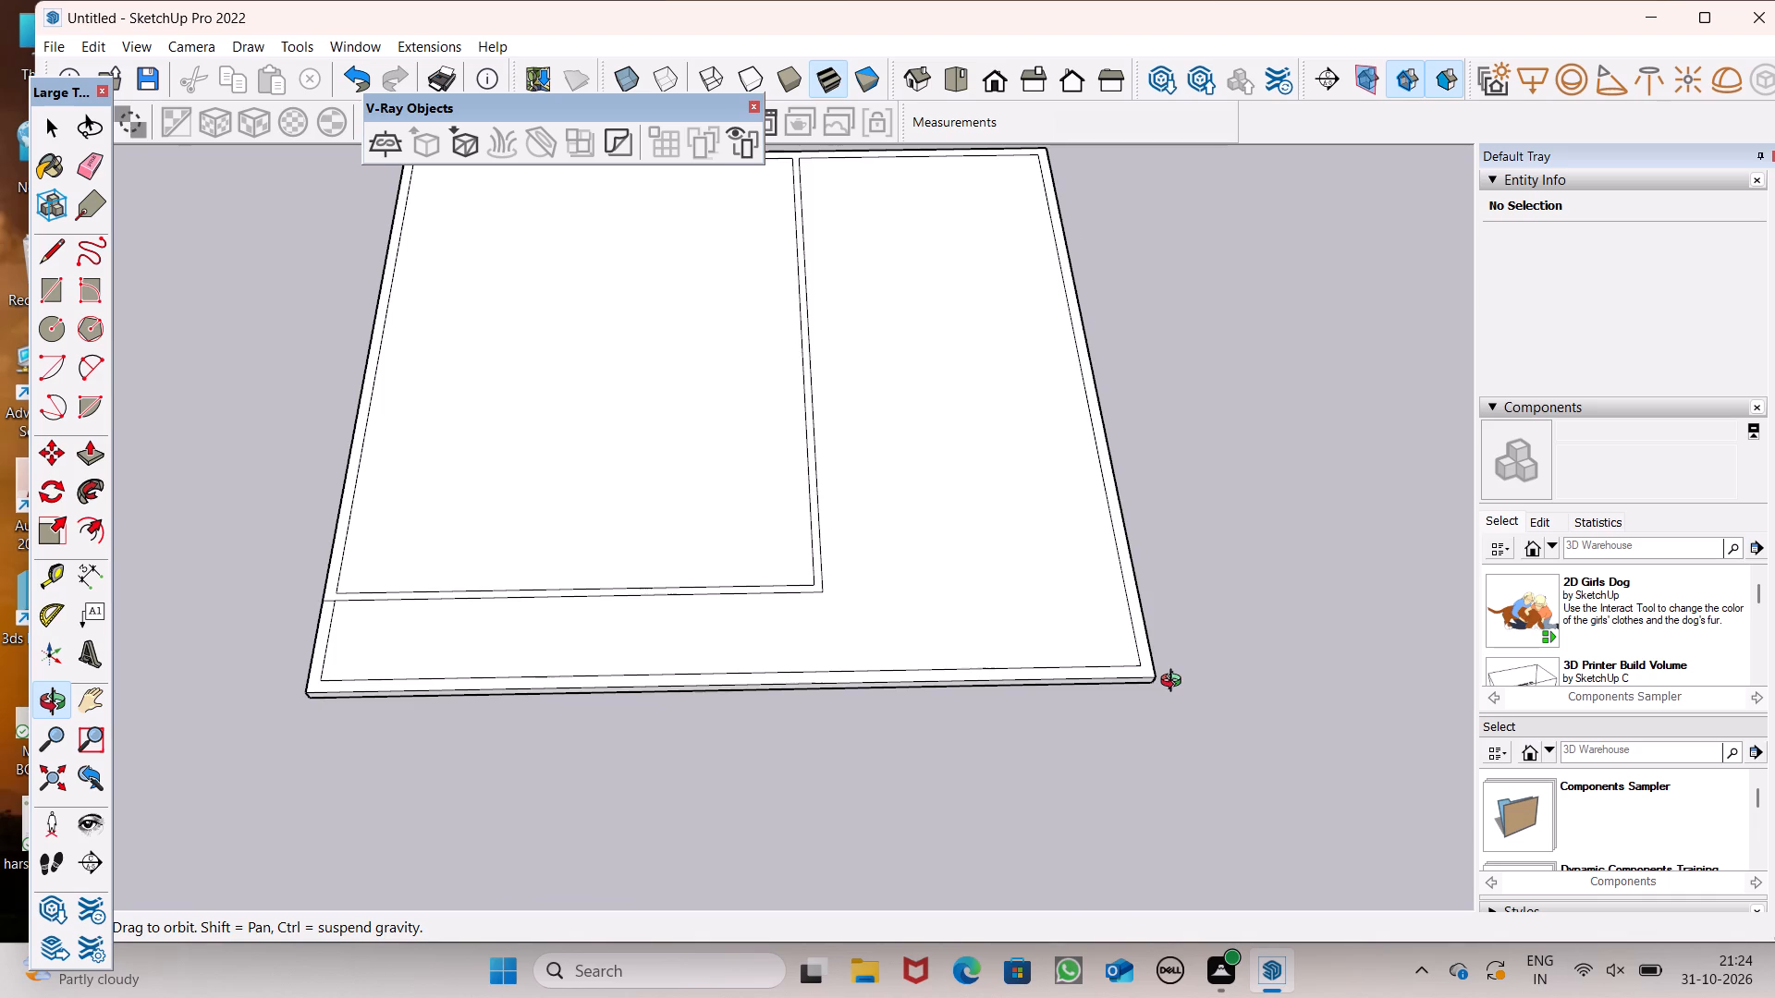
pyautogui.moveTo(1175, 683); pyautogui.dragTo(1152, 692, button='middle')
pyautogui.scroll(2, 1112, 554)
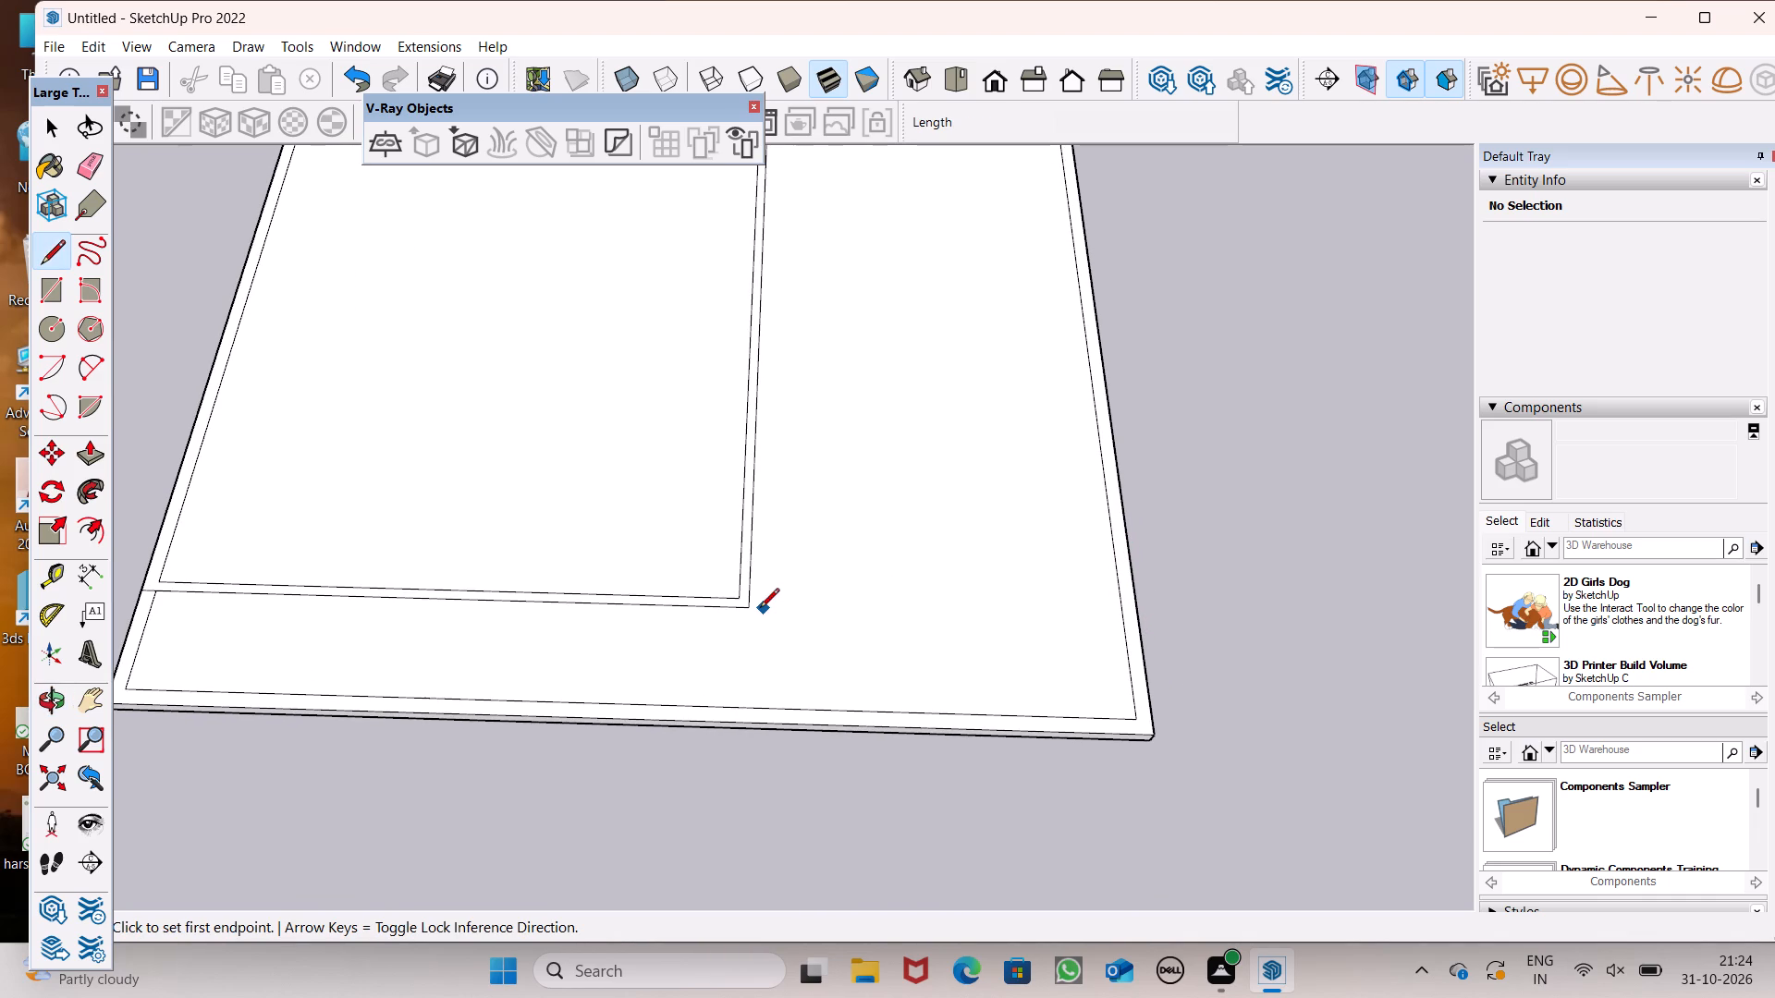
pyautogui.moveTo(753, 609); pyautogui.dragTo(770, 609)
pyautogui.click(1136, 617)
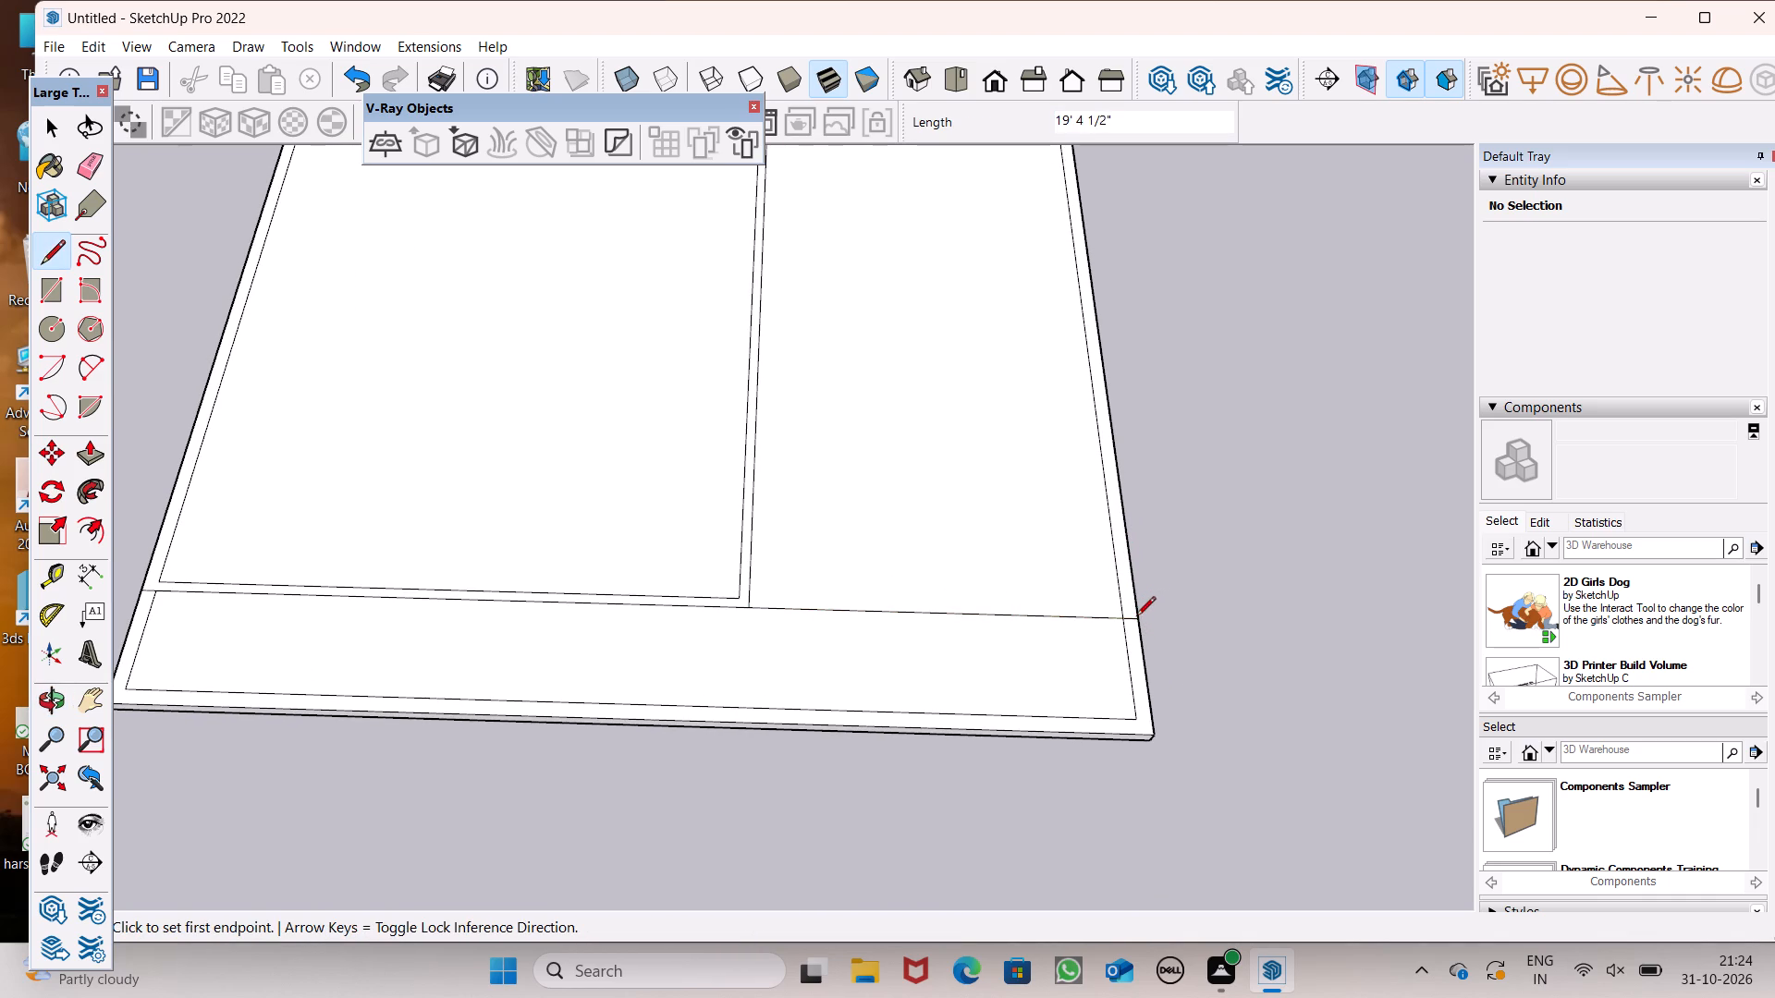
# Erase the new line's floor portion between the partition and the right wall, leaving only the short segment crossing the right wall.
pyautogui.click(80, 184)
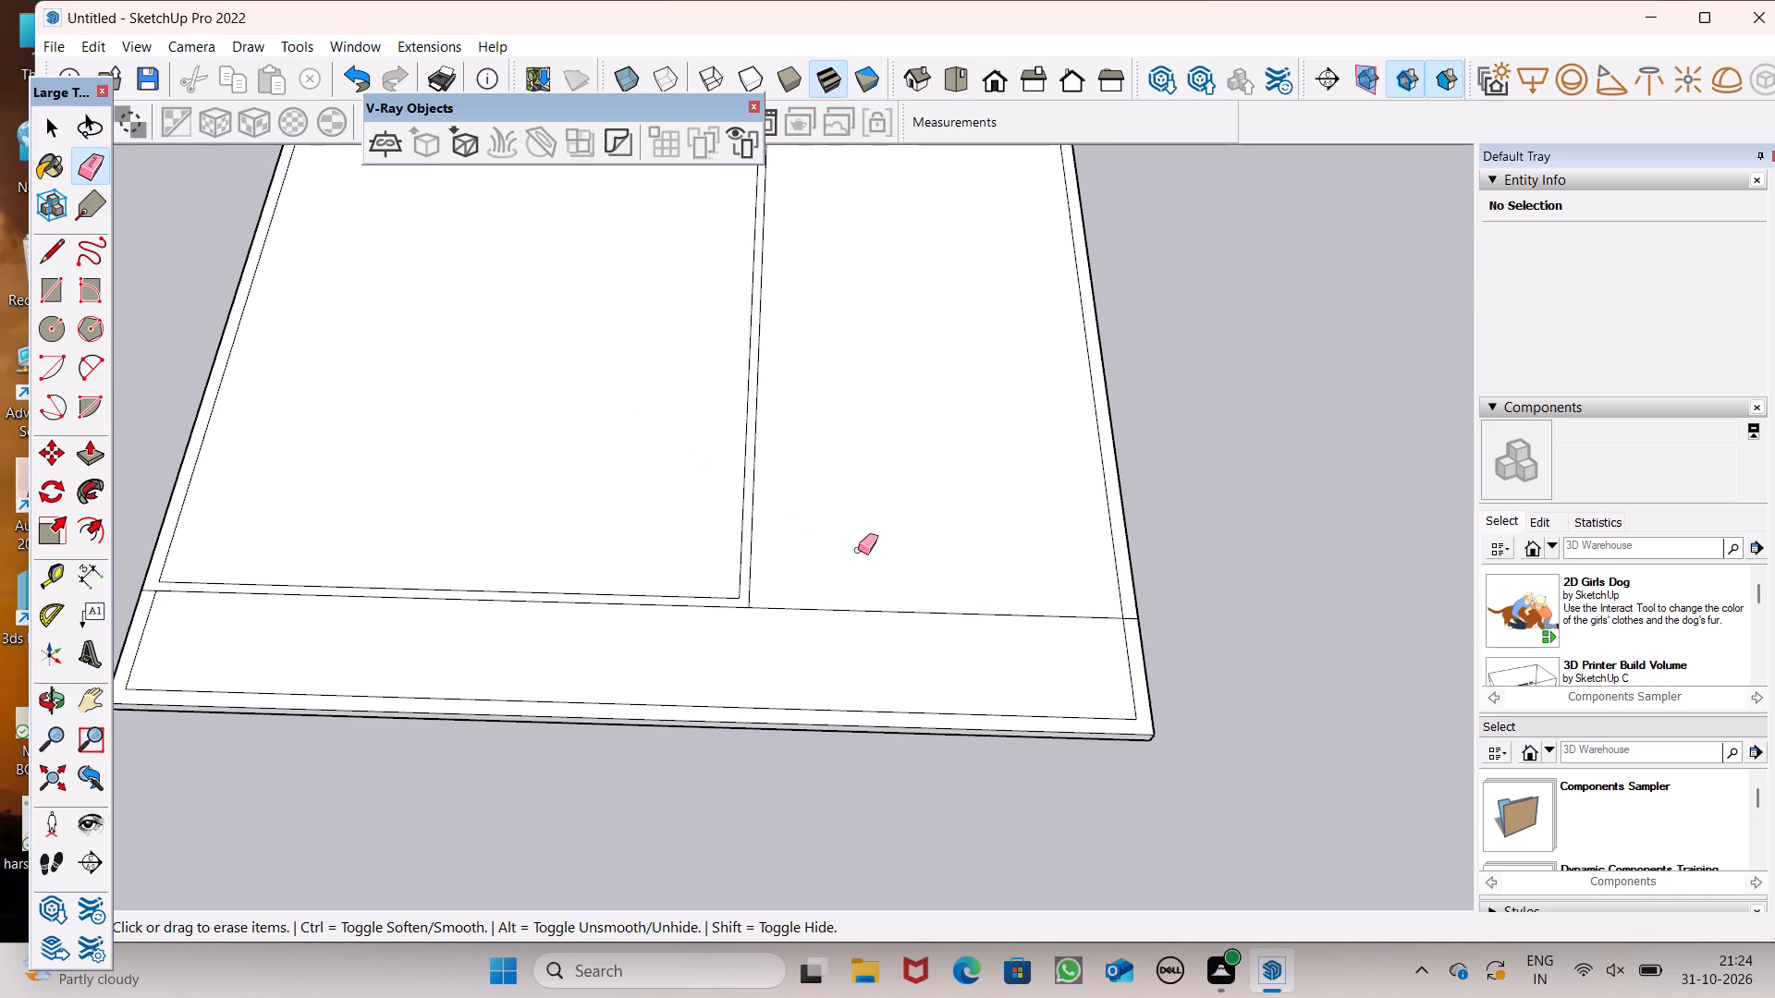
pyautogui.moveTo(869, 565); pyautogui.dragTo(887, 622)
pyautogui.scroll(-5, 917, 570)
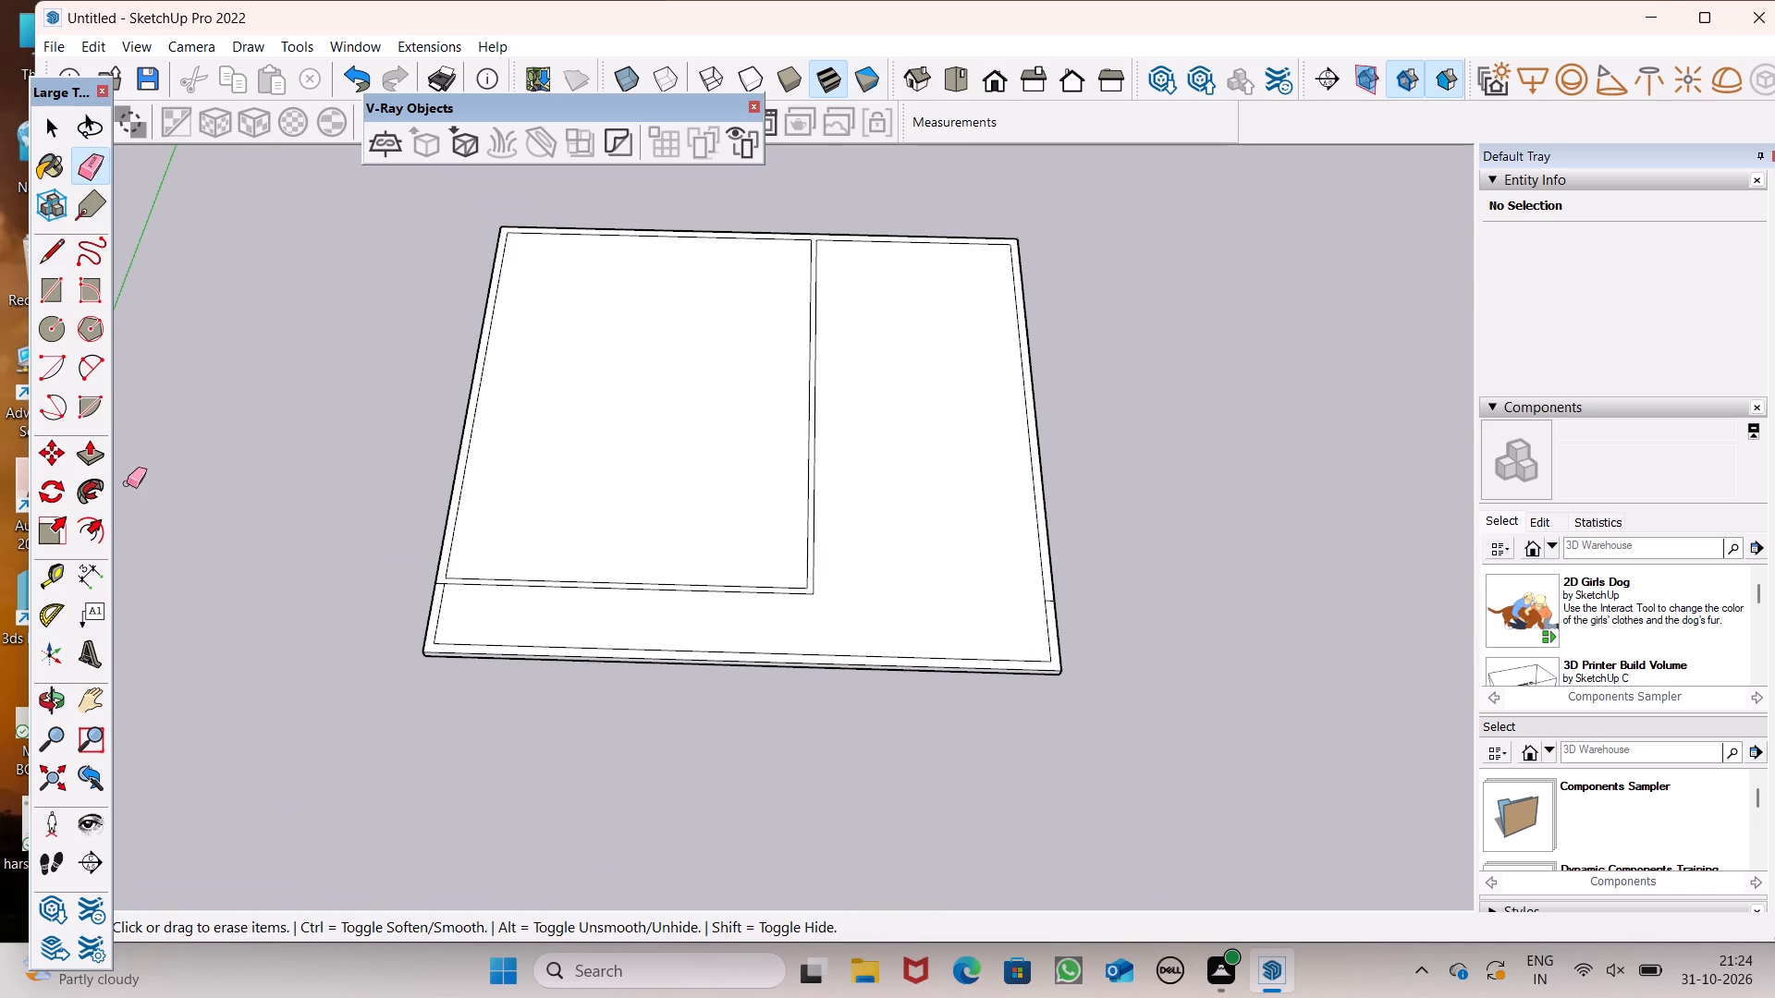
# Push/Pull the connected wall outline face up 10' from the slab.
pyautogui.click(97, 457)
pyautogui.scroll(5, 433, 553)
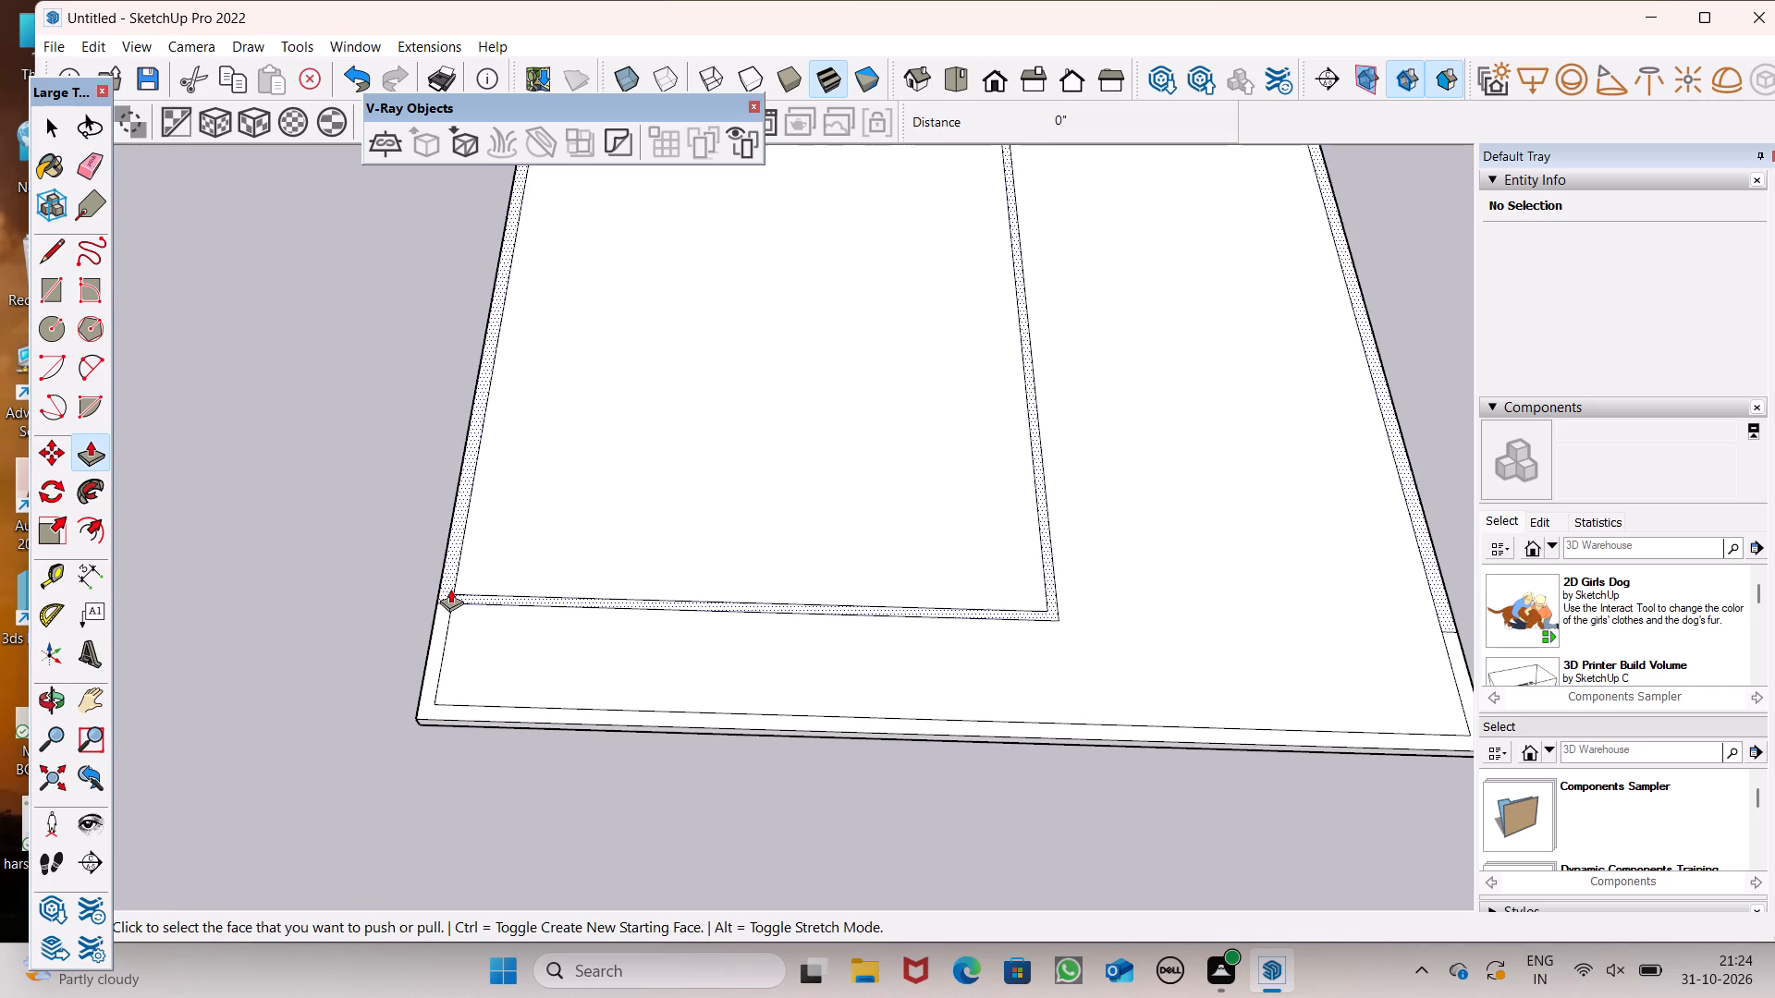
pyautogui.moveTo(447, 591); pyautogui.dragTo(427, 469)
pyautogui.write("10'")
pyautogui.press('Return')
pyautogui.scroll(-3, 427, 469)
pyautogui.moveTo(620, 505); pyautogui.dragTo(594, 210, button='middle')
pyautogui.scroll(-3, 666, 355)
pyautogui.moveTo(745, 408); pyautogui.dragTo(854, 305, button='middle')
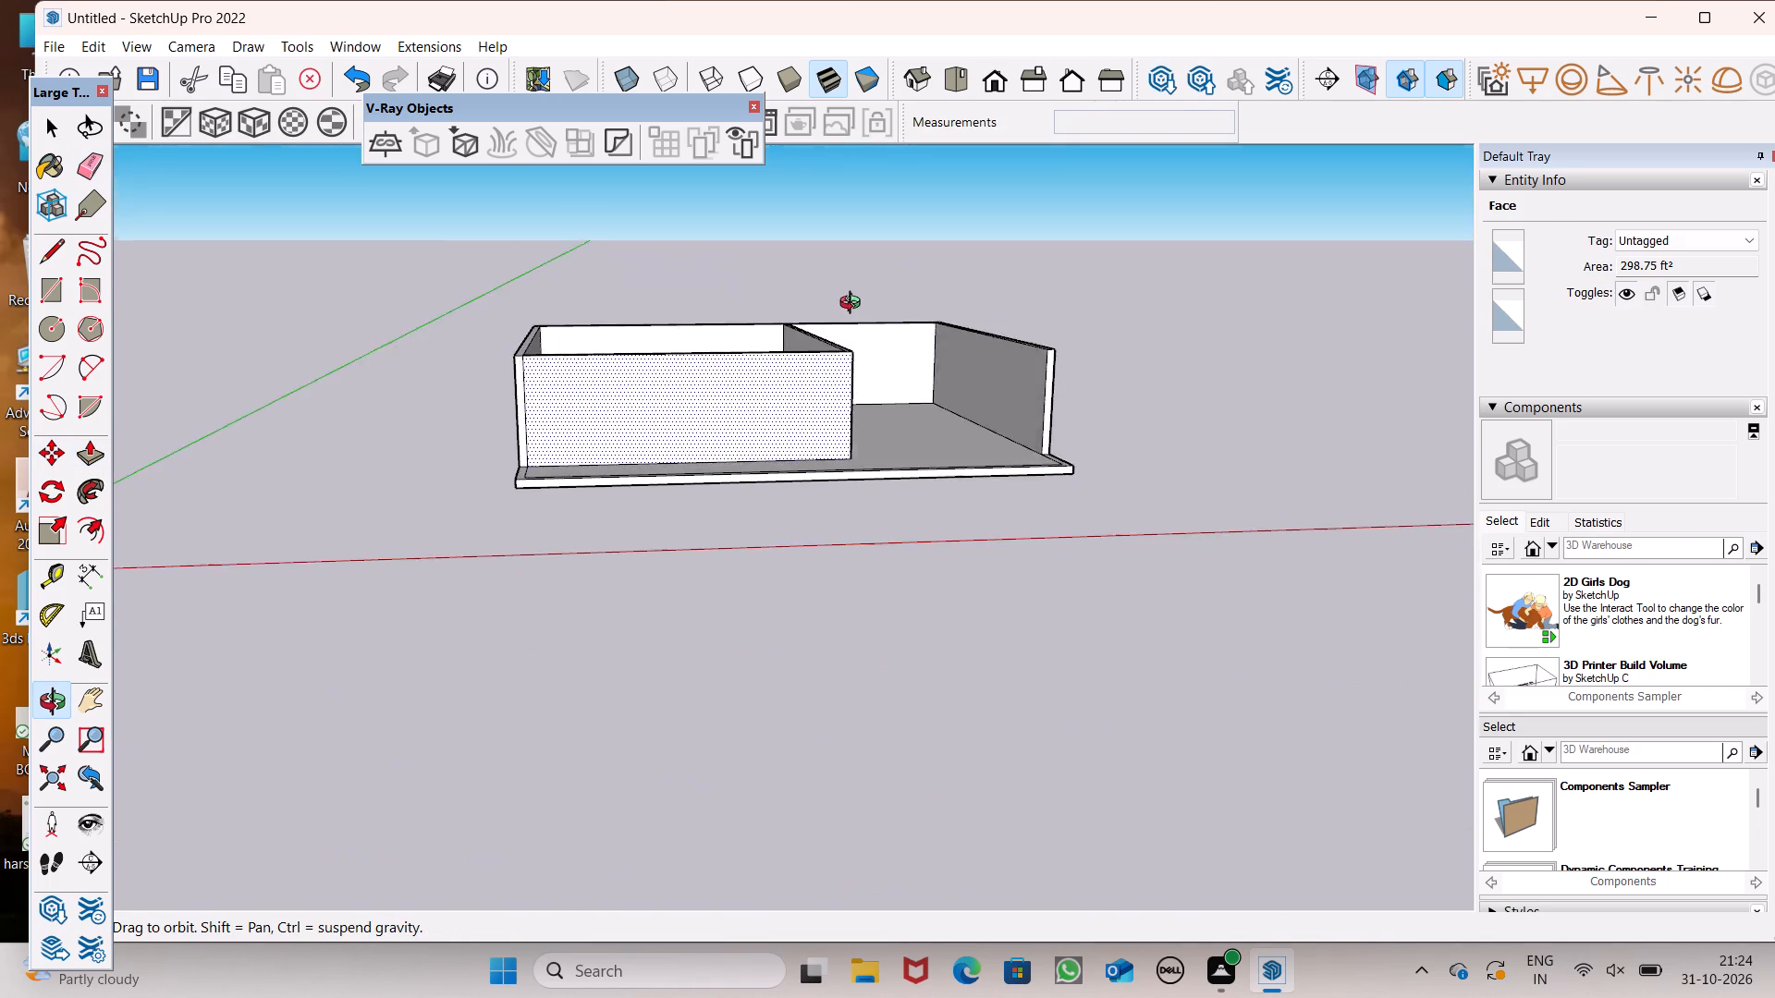
pyautogui.moveTo(854, 305); pyautogui.dragTo(741, 495, button='middle')
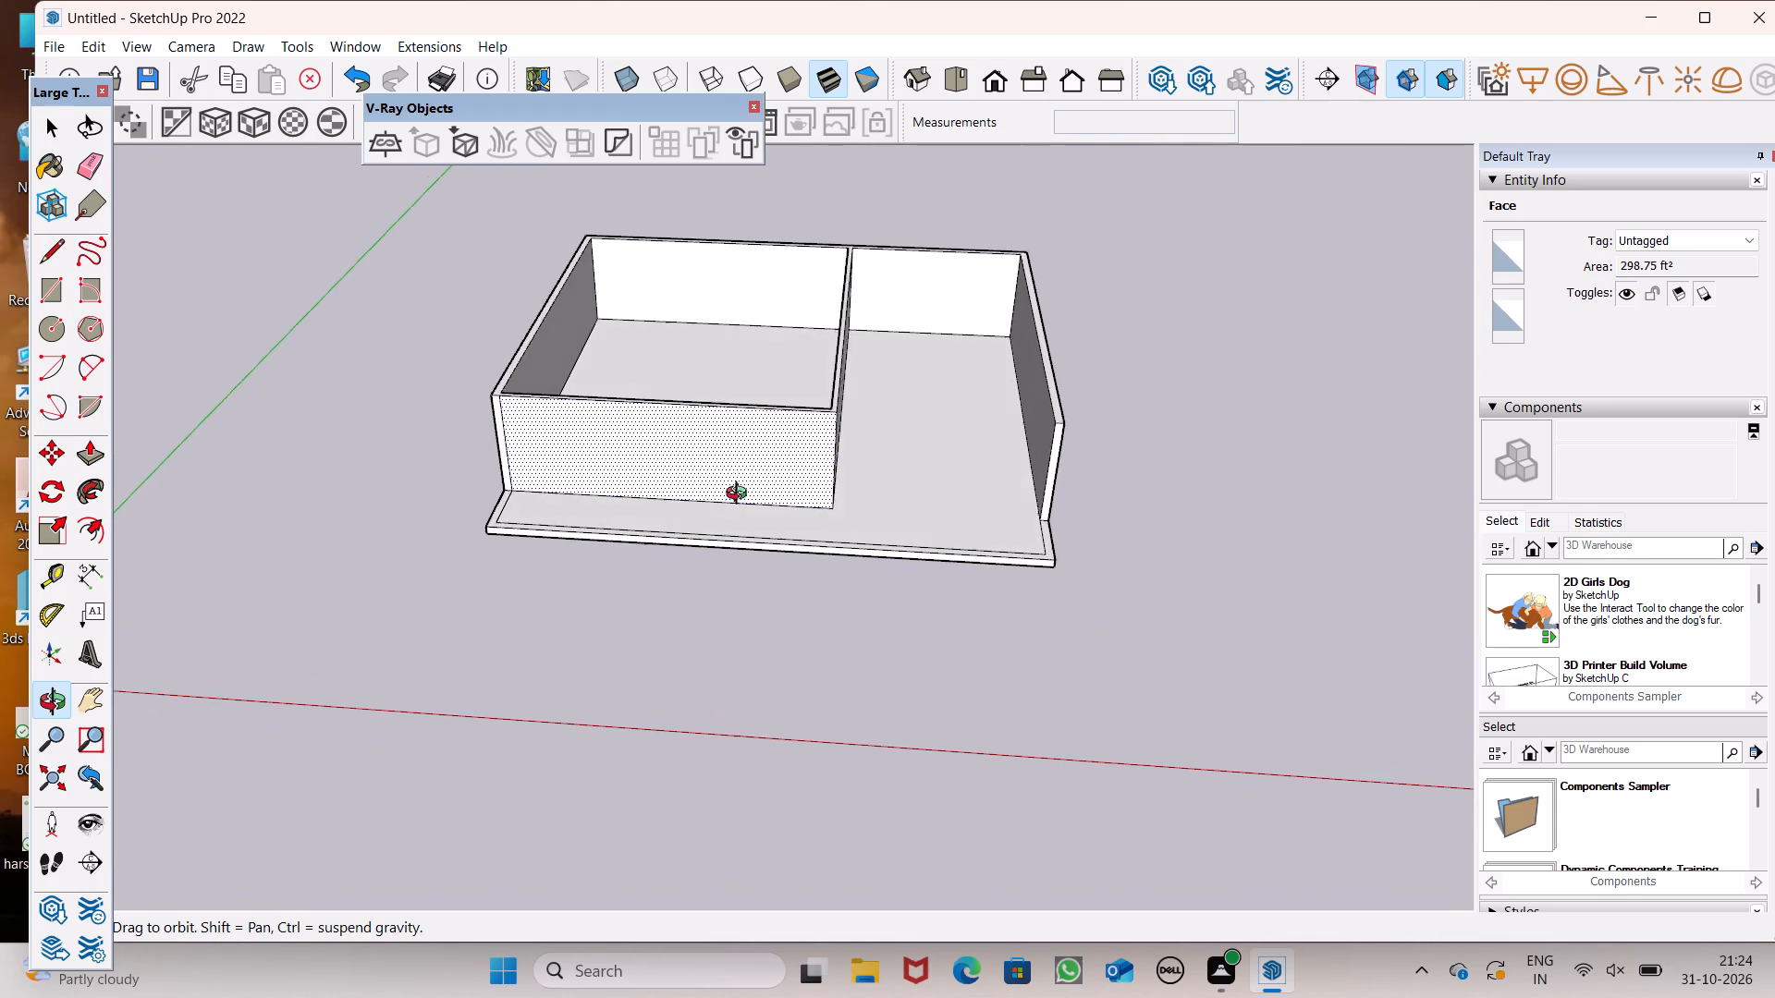
pyautogui.moveTo(741, 495); pyautogui.dragTo(754, 492, button='middle')
pyautogui.scroll(4, 876, 414)
pyautogui.scroll(-1, 733, 380)
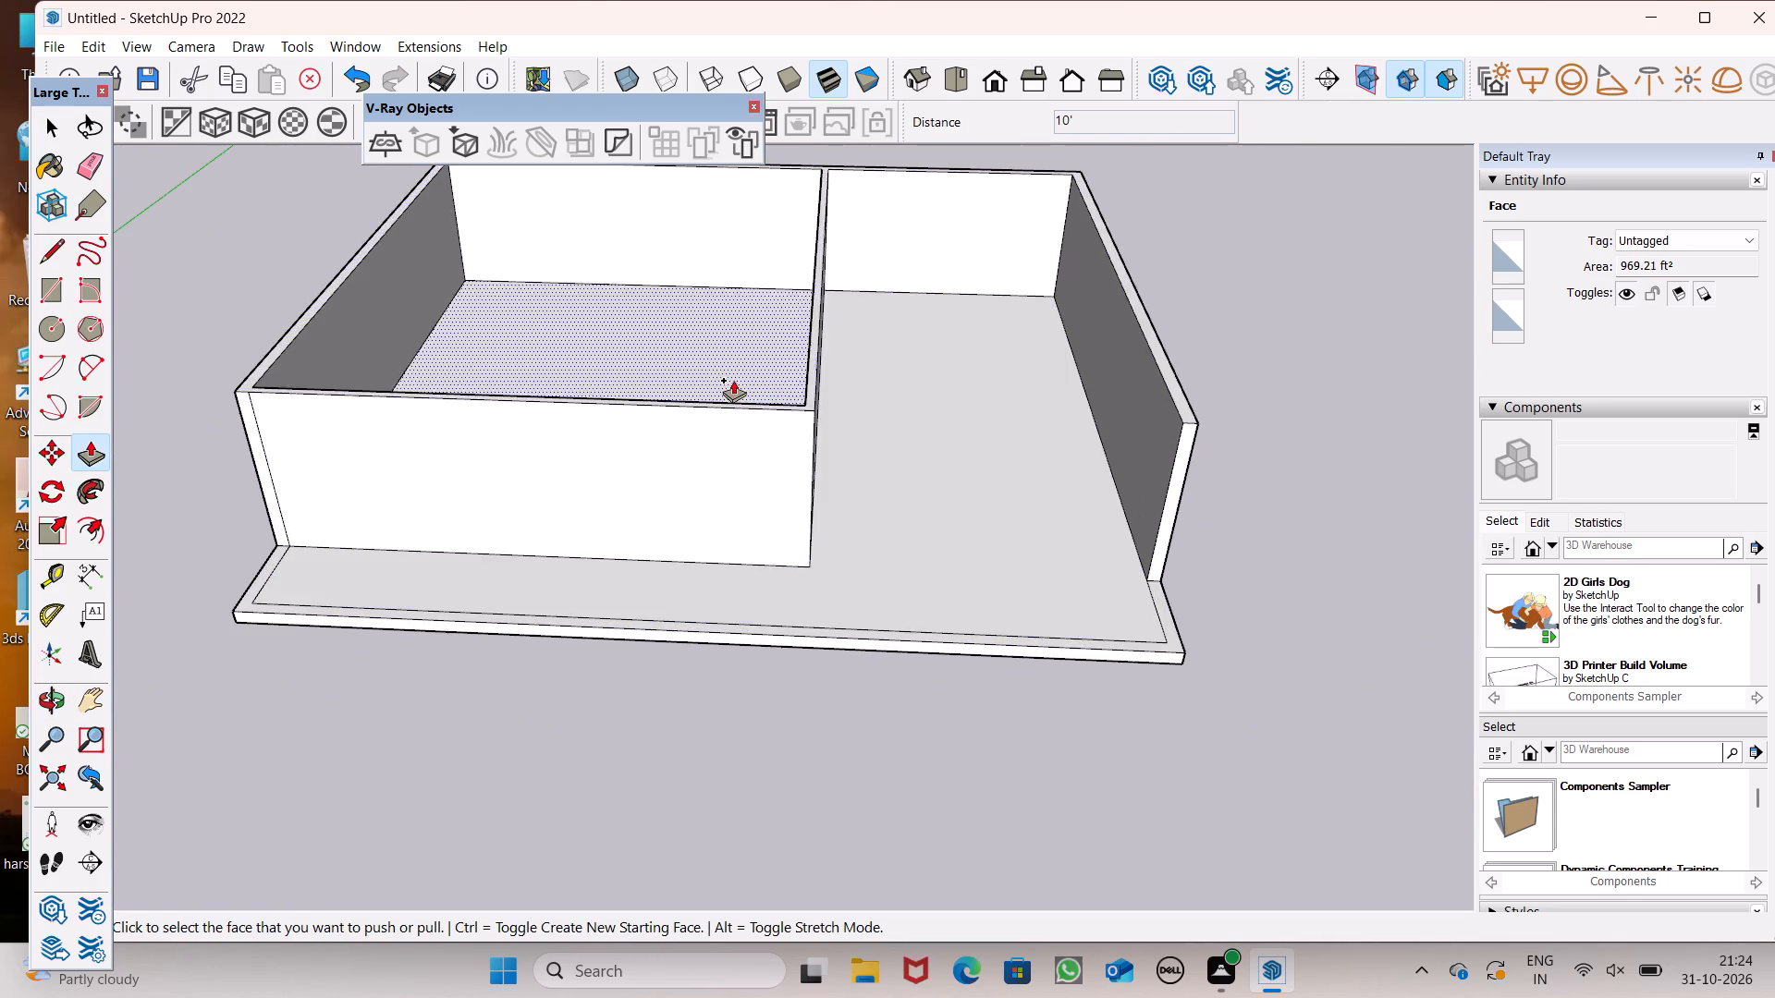
pyautogui.scroll(-1, 733, 380)
pyautogui.moveTo(801, 429); pyautogui.dragTo(864, 408, button='middle')
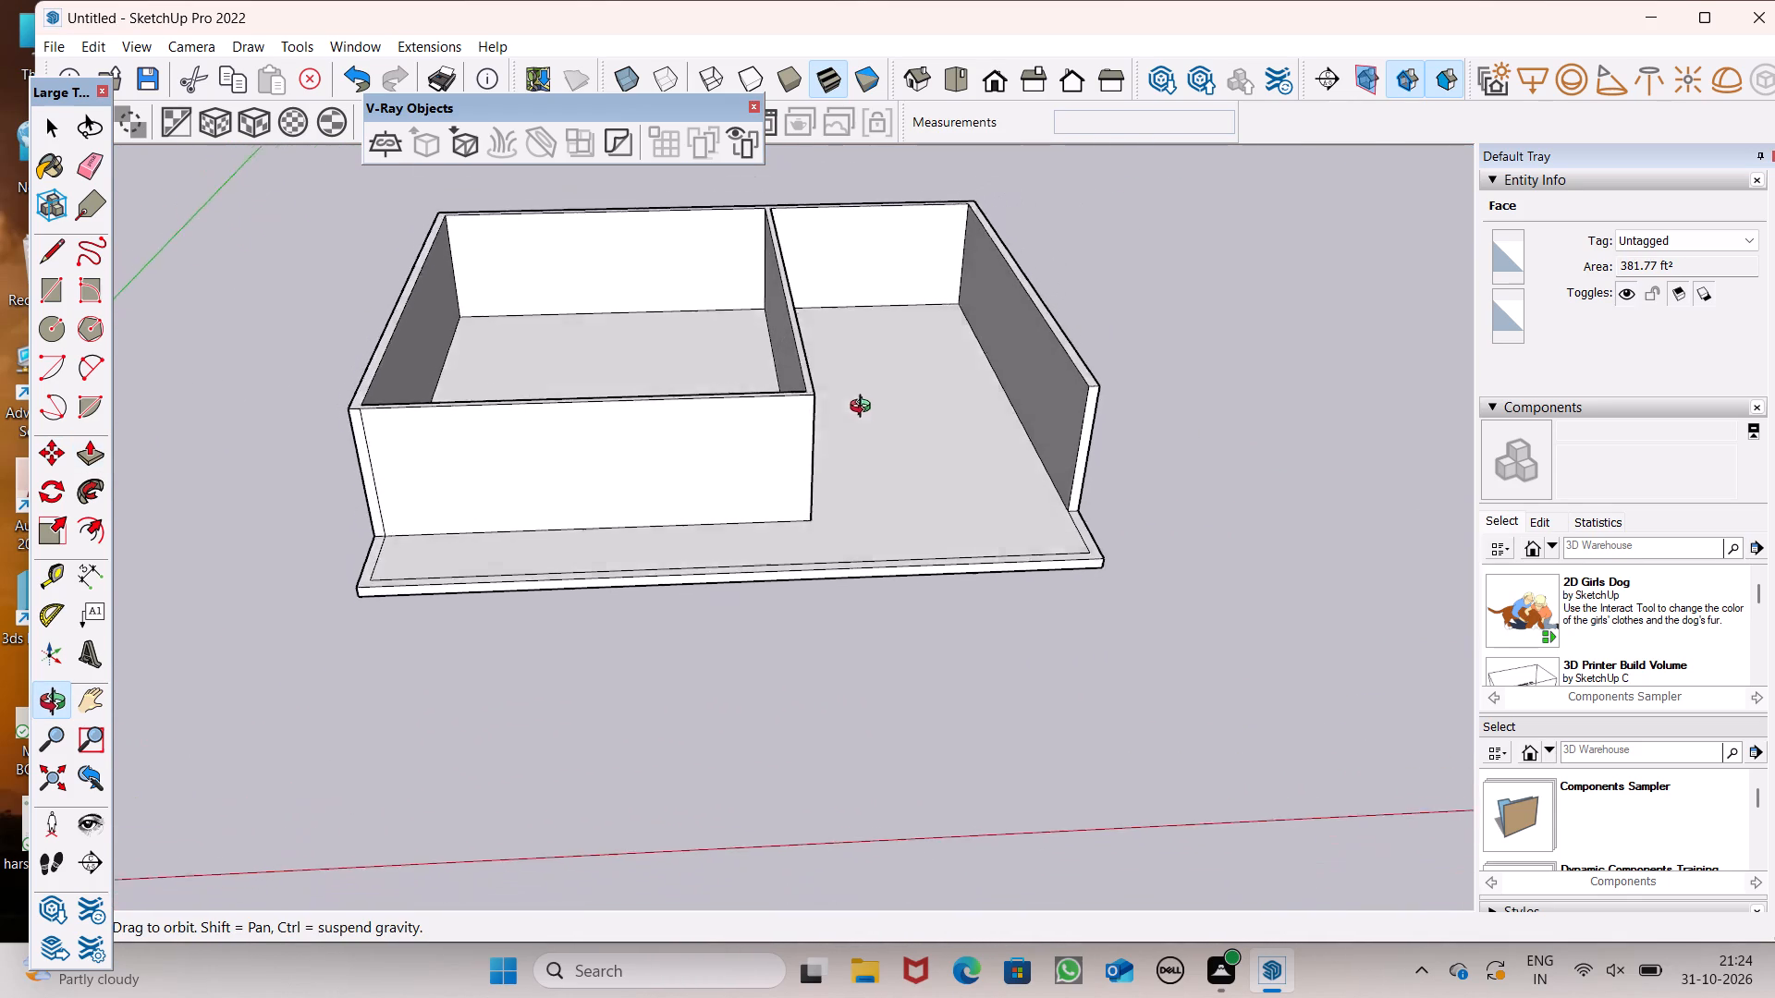
pyautogui.moveTo(864, 408); pyautogui.dragTo(844, 384, button='middle')
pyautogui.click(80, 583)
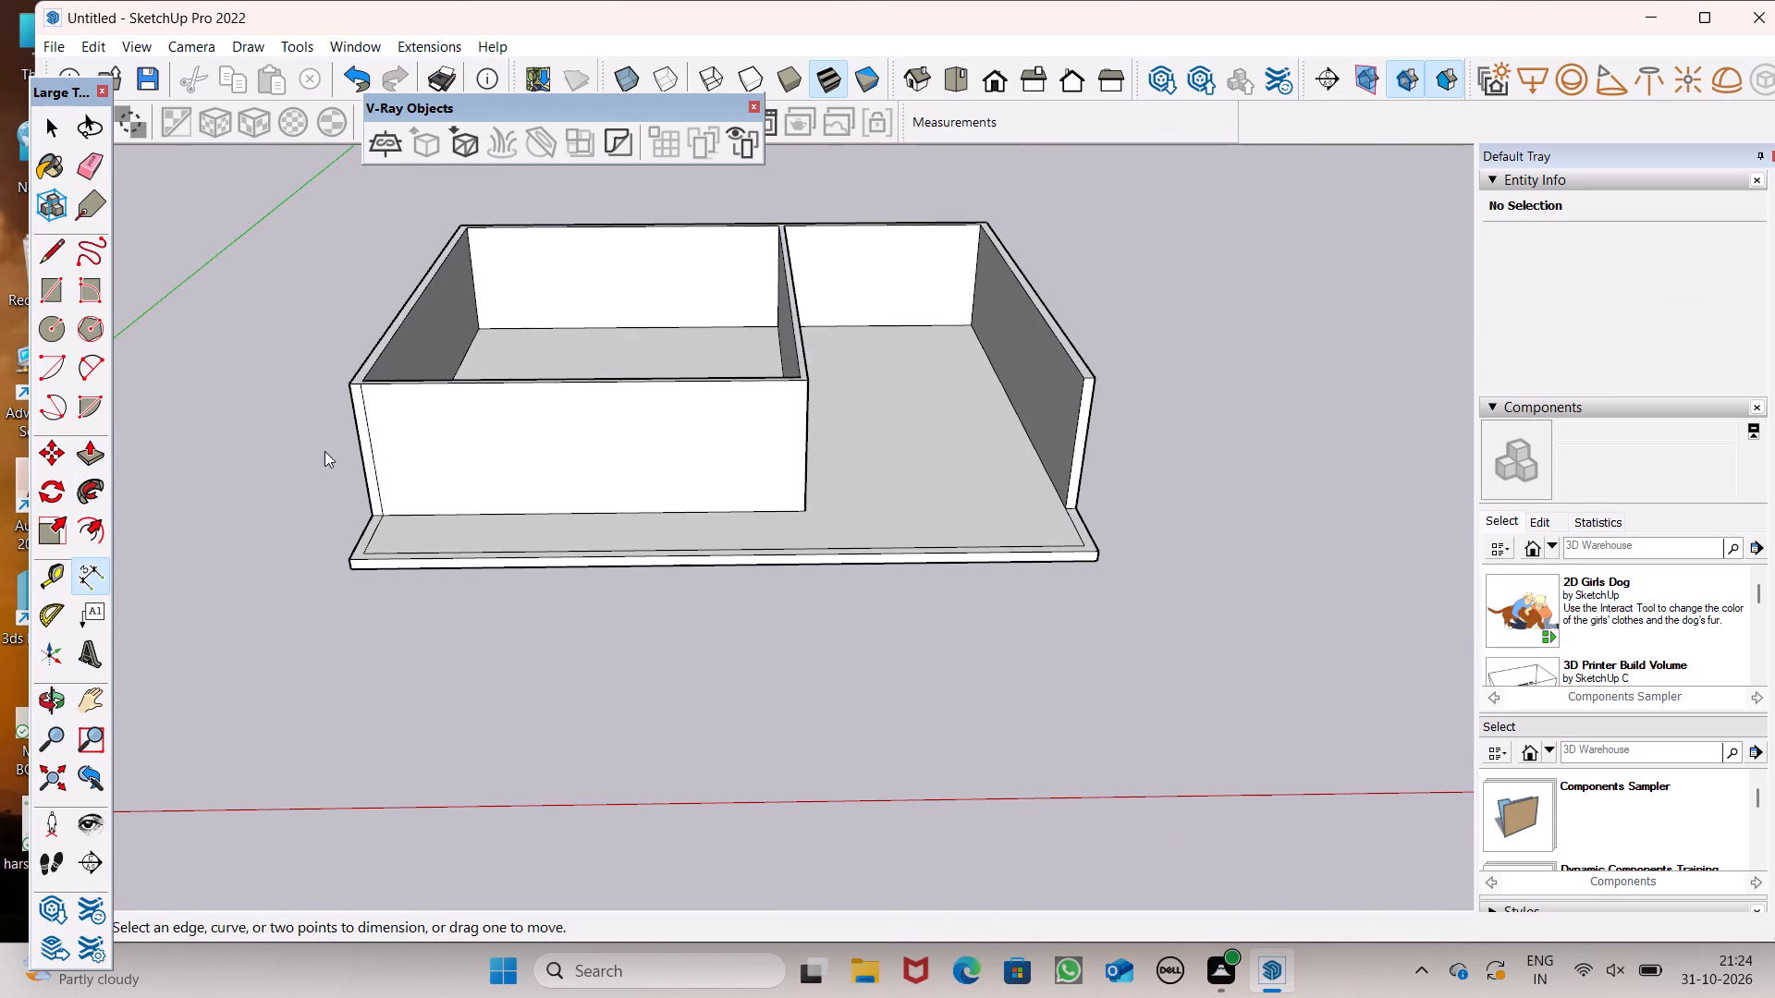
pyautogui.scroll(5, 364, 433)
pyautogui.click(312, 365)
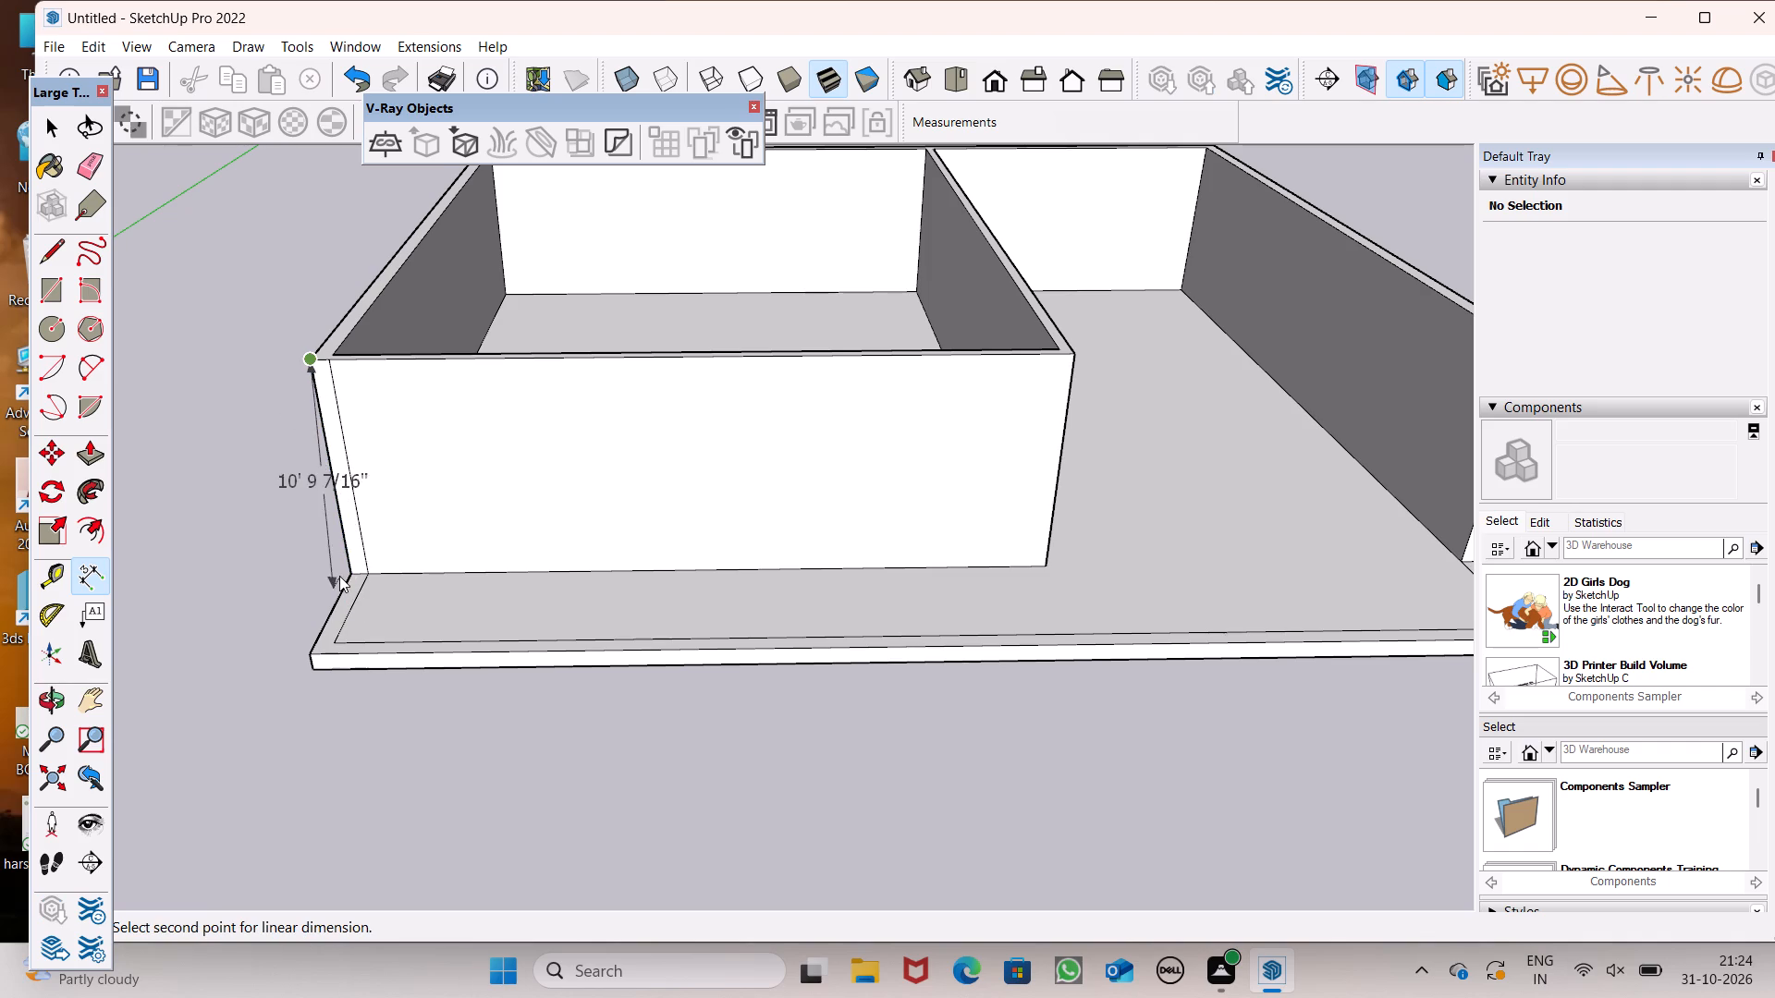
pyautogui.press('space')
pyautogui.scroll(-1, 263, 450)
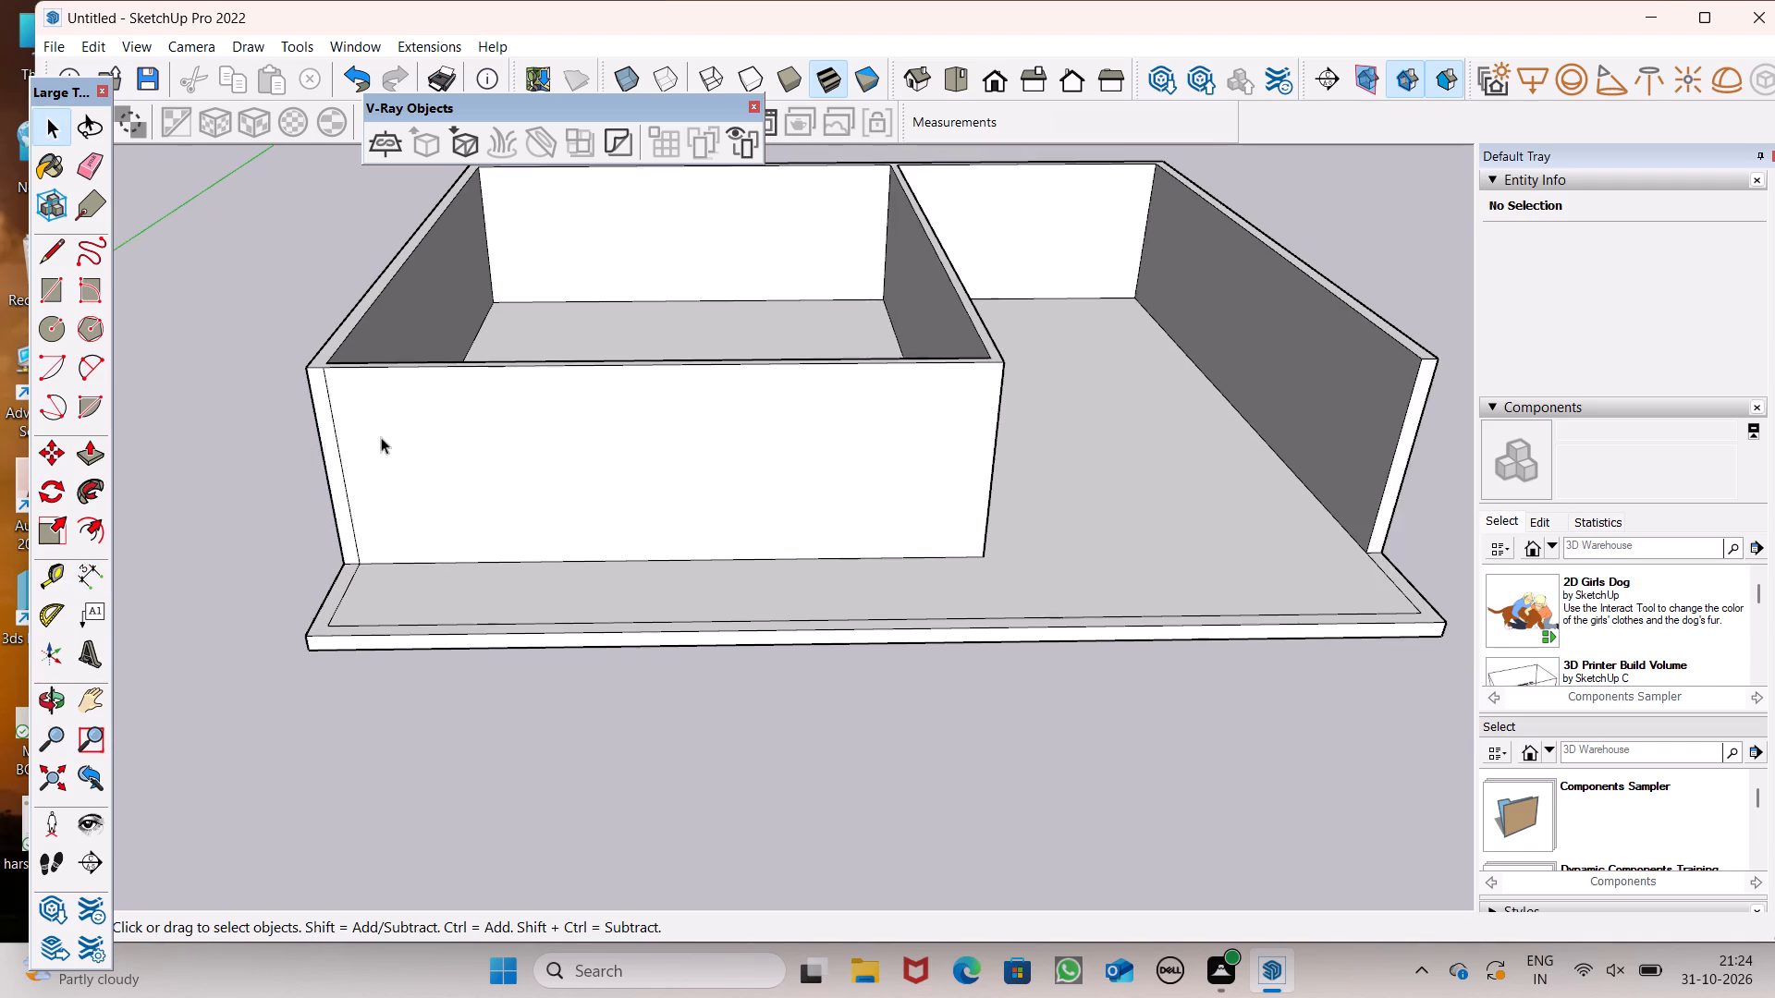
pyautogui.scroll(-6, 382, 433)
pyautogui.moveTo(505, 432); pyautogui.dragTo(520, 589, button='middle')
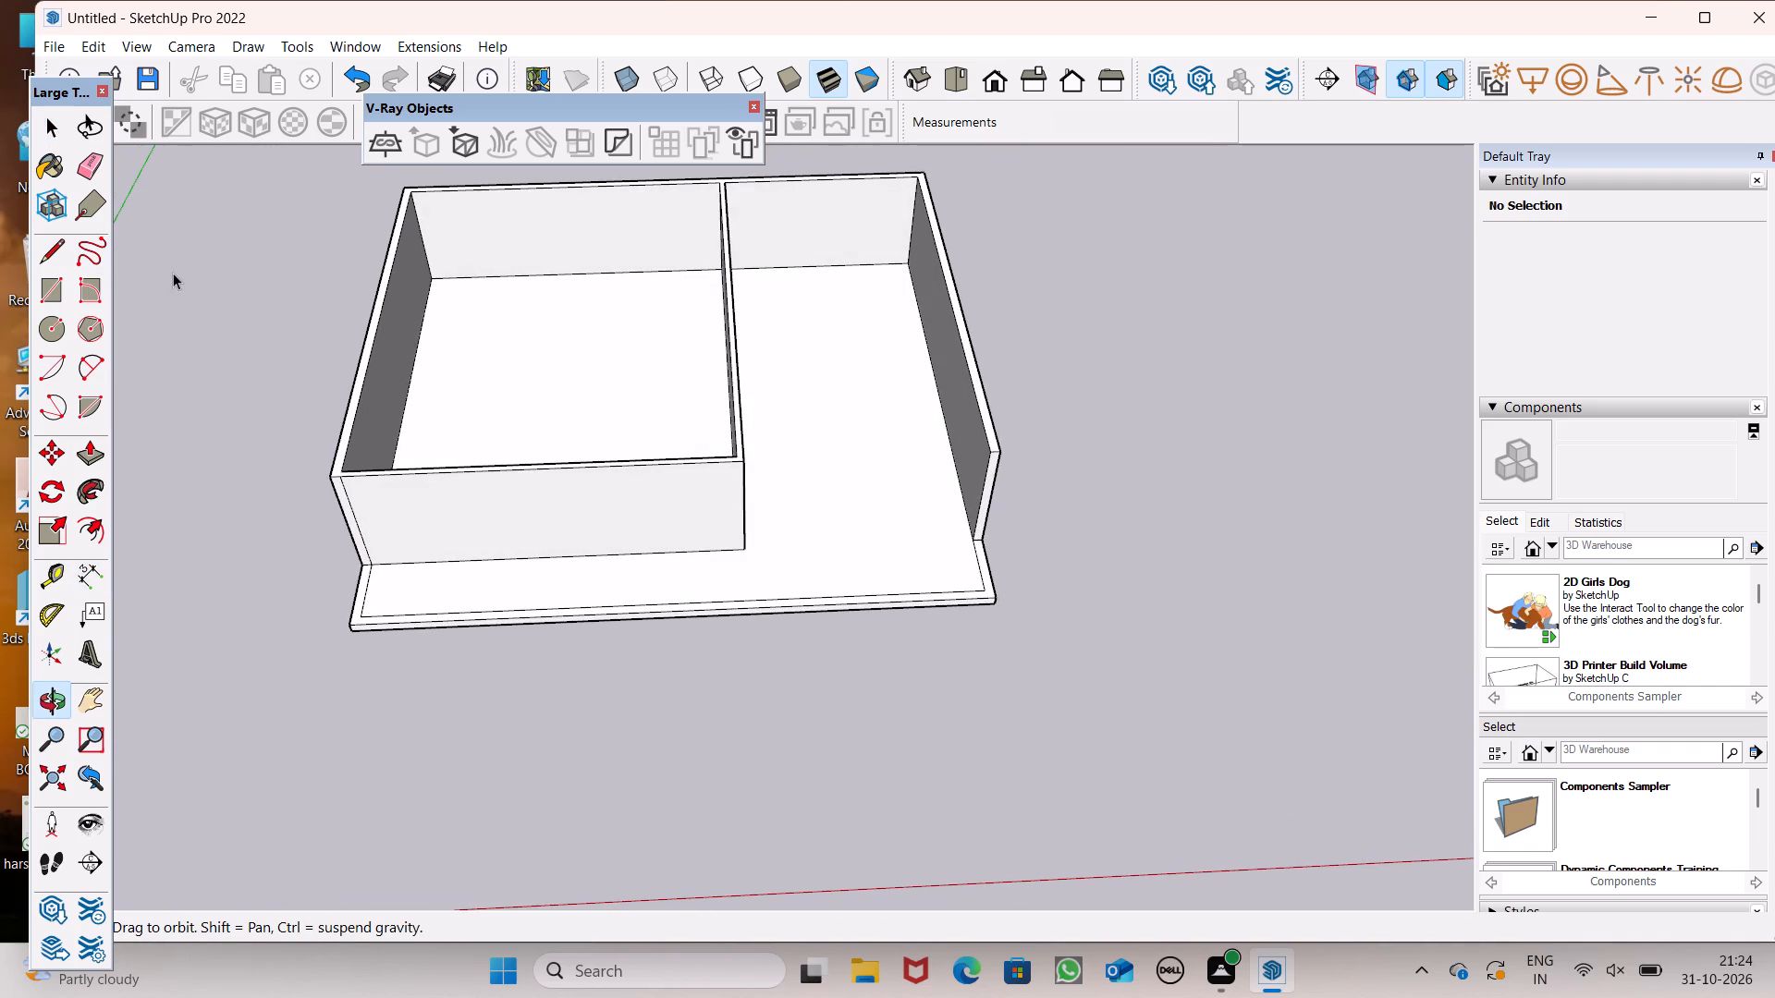
# Trace a short line along the front wall's inner top edge at its left corner to form the enclosed room's ceiling face.
pyautogui.click(55, 249)
pyautogui.scroll(-1, 297, 461)
pyautogui.scroll(9, 342, 464)
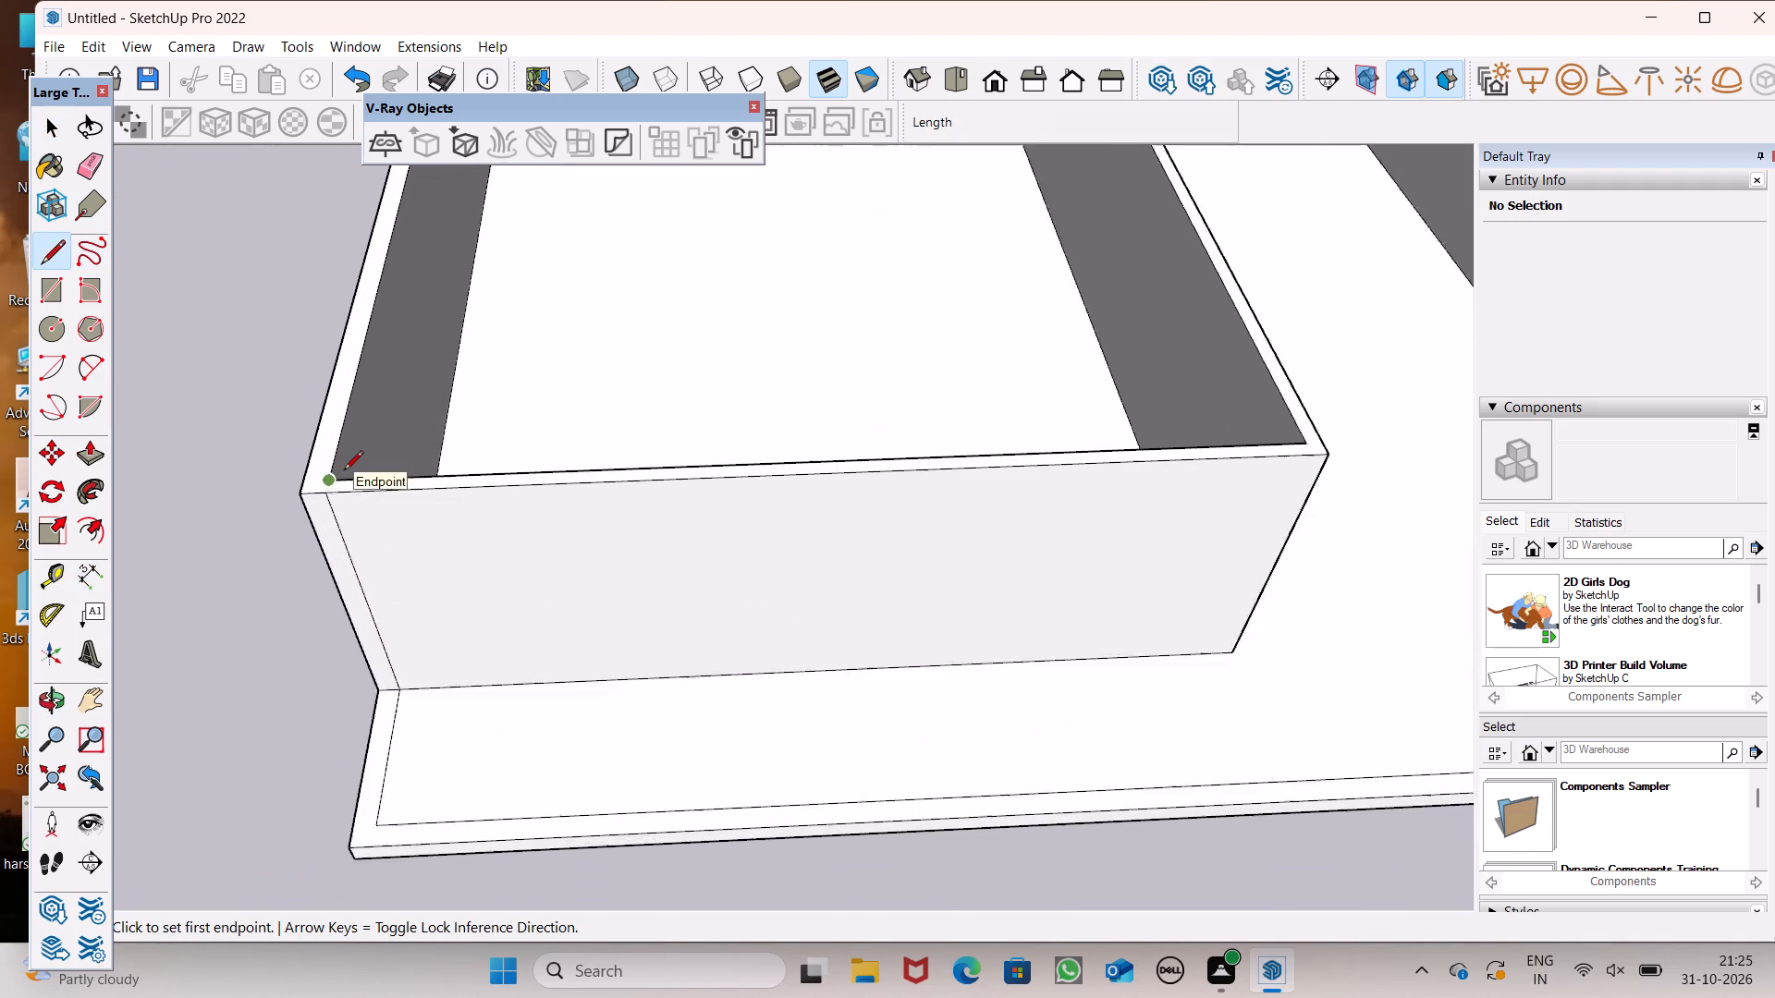
pyautogui.scroll(3, 344, 471)
pyautogui.click(342, 481)
pyautogui.click(361, 481)
pyautogui.scroll(-7, 392, 570)
pyautogui.press('space')
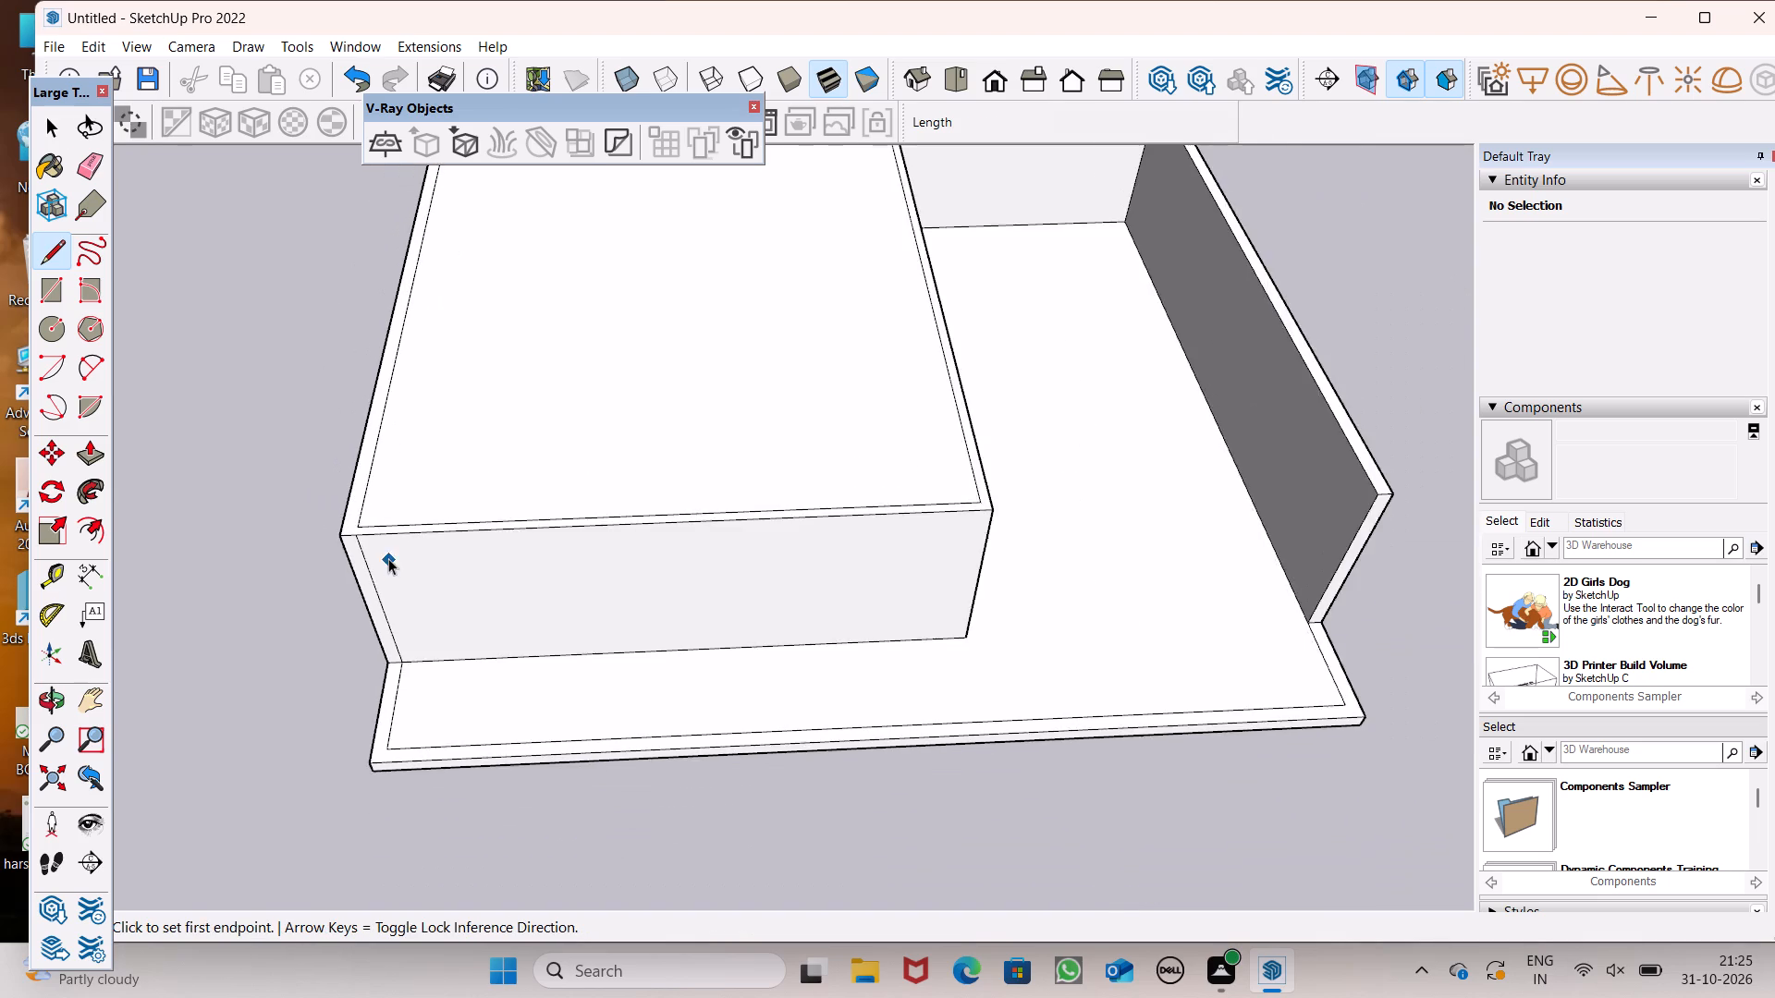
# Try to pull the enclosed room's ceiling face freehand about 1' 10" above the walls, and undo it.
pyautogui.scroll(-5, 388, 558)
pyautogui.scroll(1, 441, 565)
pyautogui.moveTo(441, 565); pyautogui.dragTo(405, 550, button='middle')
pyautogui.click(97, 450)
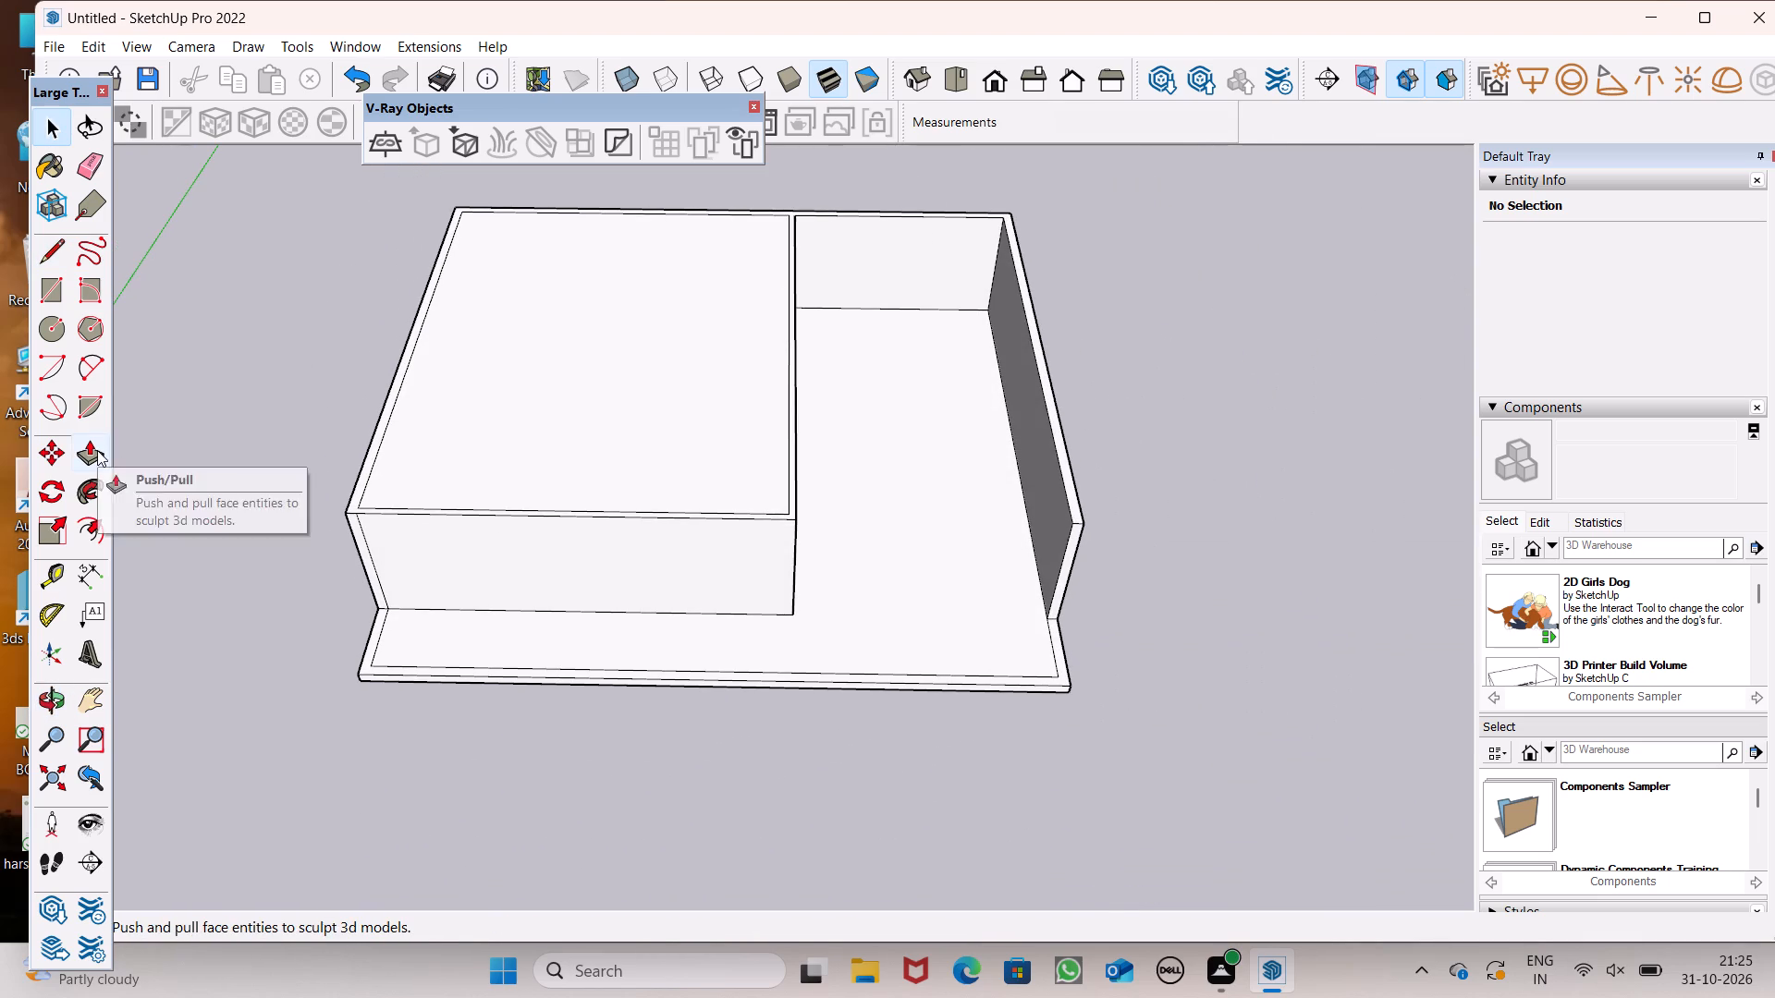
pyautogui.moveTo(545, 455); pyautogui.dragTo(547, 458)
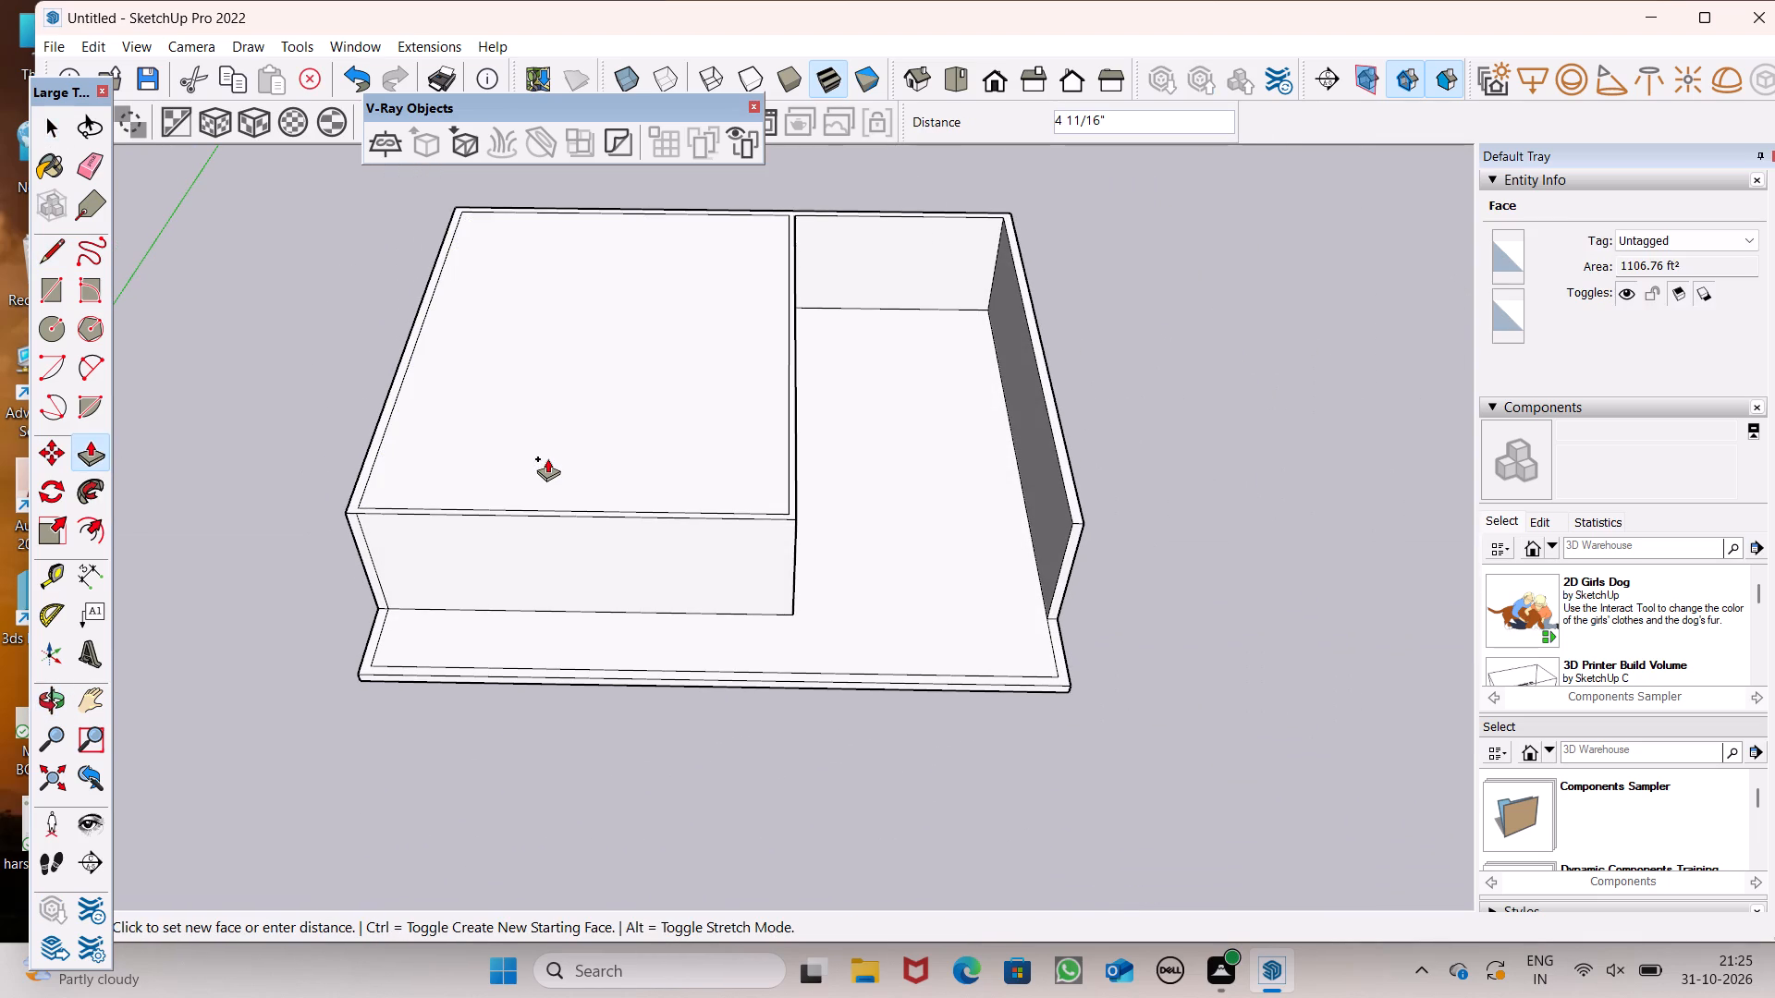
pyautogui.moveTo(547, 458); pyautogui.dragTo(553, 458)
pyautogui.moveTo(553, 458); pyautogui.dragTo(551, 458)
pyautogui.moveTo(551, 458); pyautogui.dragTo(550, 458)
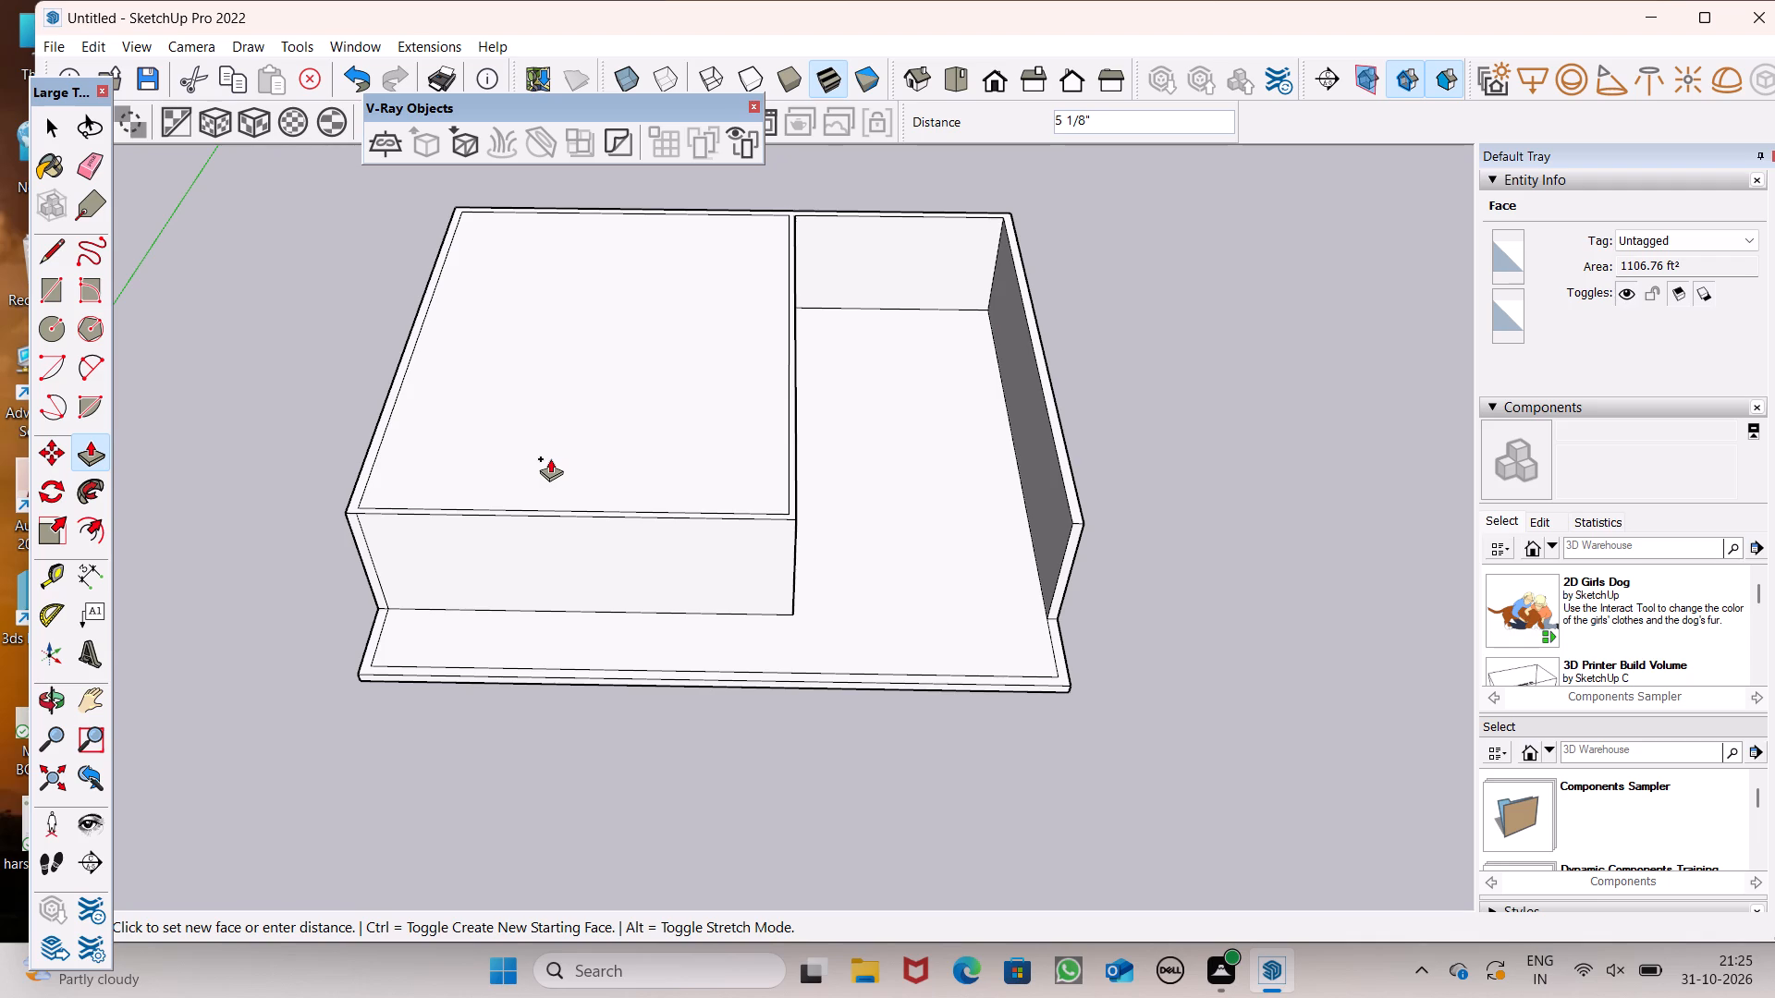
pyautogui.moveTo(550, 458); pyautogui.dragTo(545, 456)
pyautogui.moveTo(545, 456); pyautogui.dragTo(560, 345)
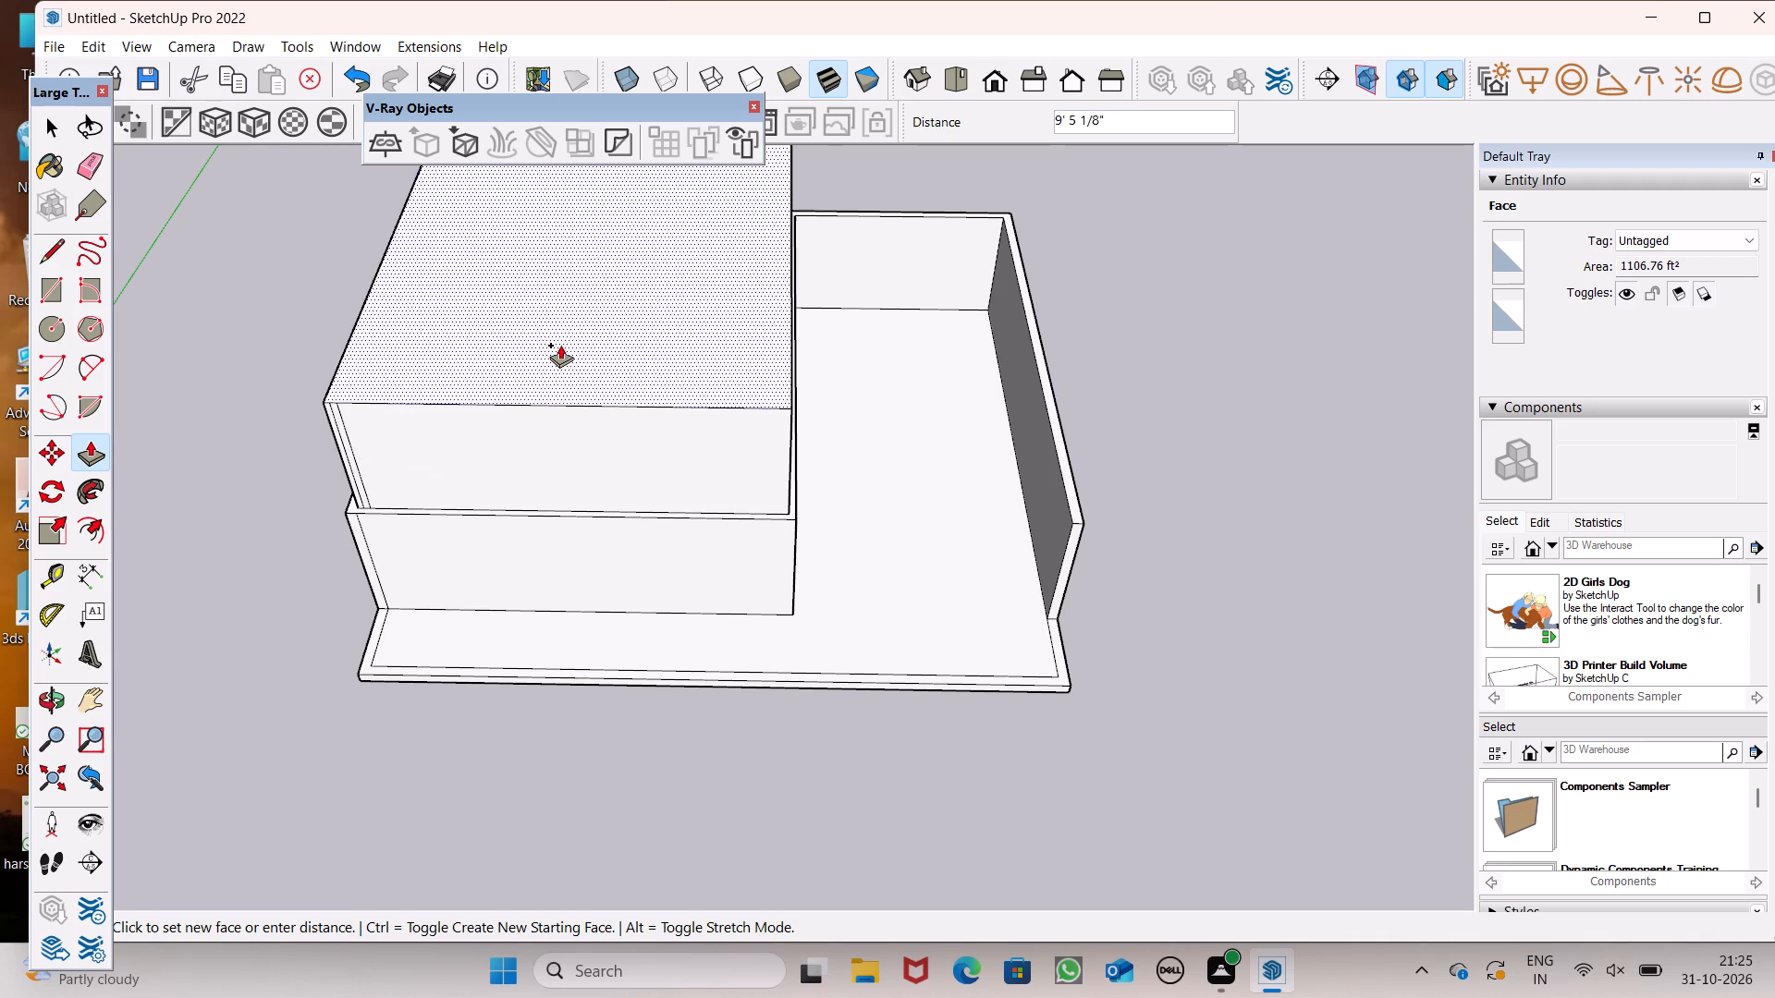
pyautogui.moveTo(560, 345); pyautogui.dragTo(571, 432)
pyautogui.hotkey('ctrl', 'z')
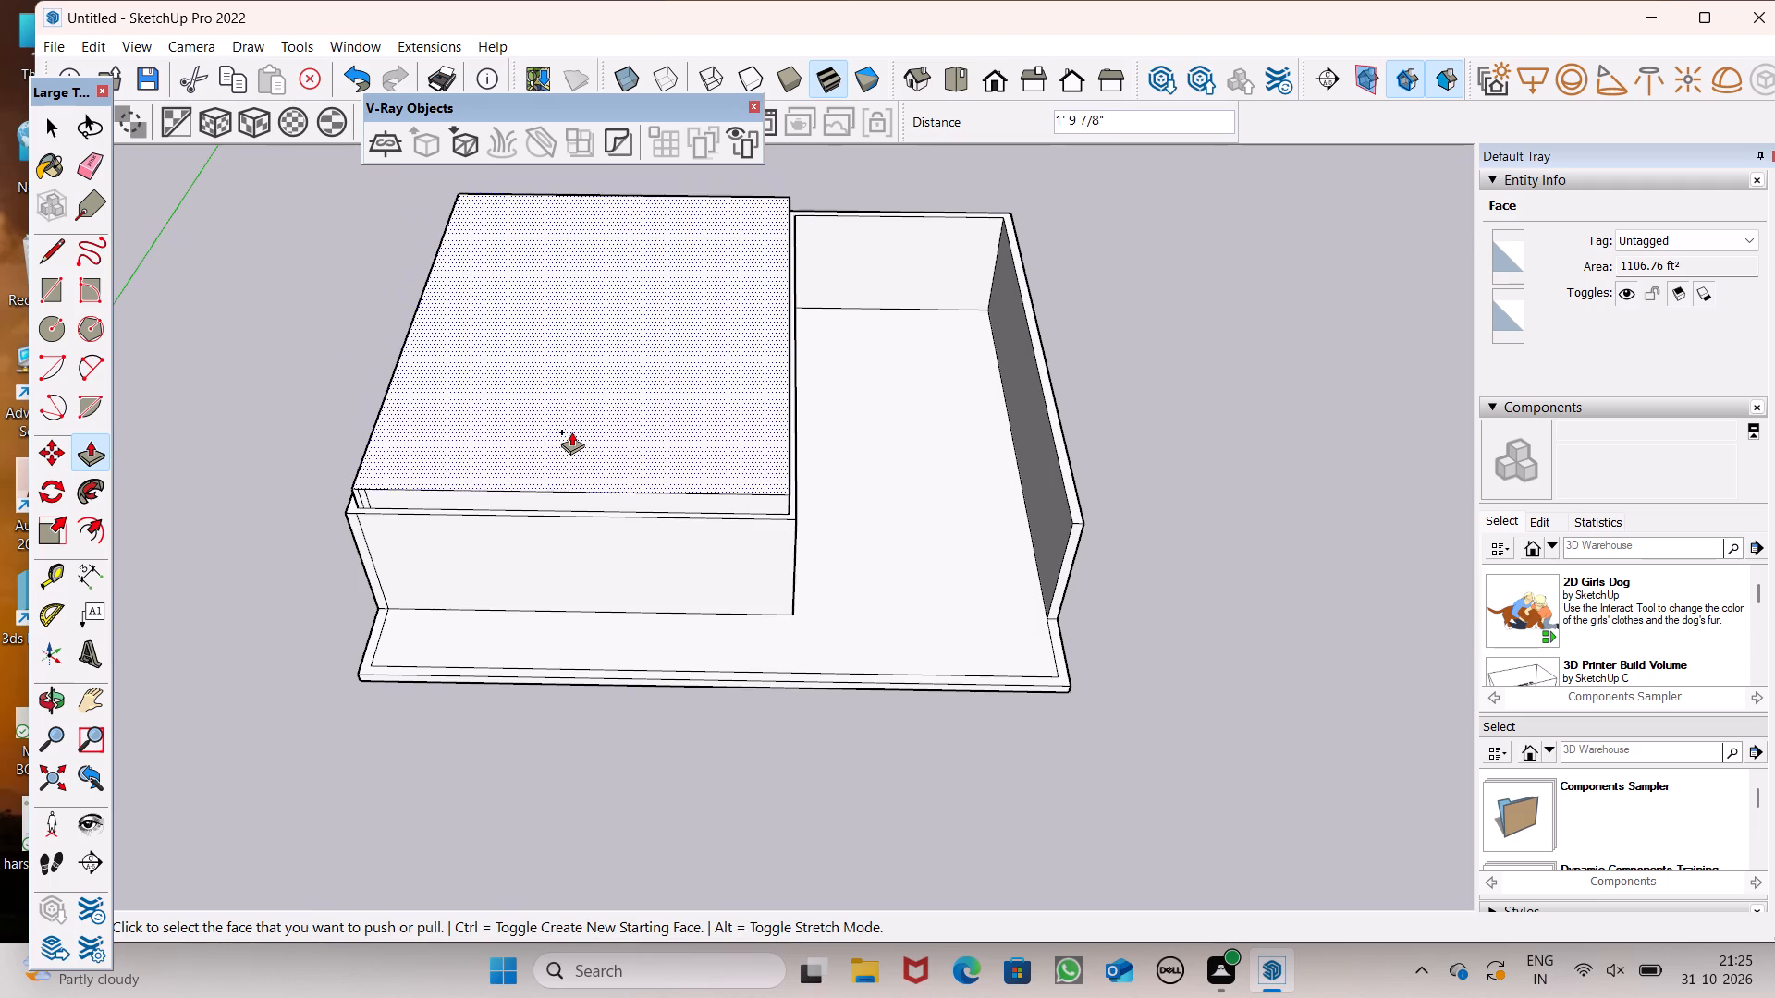
# Push the enclosed room's ceiling face down 6" with Push/Pull.
pyautogui.scroll(-2, 590, 456)
pyautogui.moveTo(621, 499); pyautogui.dragTo(635, 545, button='middle')
pyautogui.scroll(6, 644, 541)
pyautogui.moveTo(592, 481); pyautogui.dragTo(598, 487)
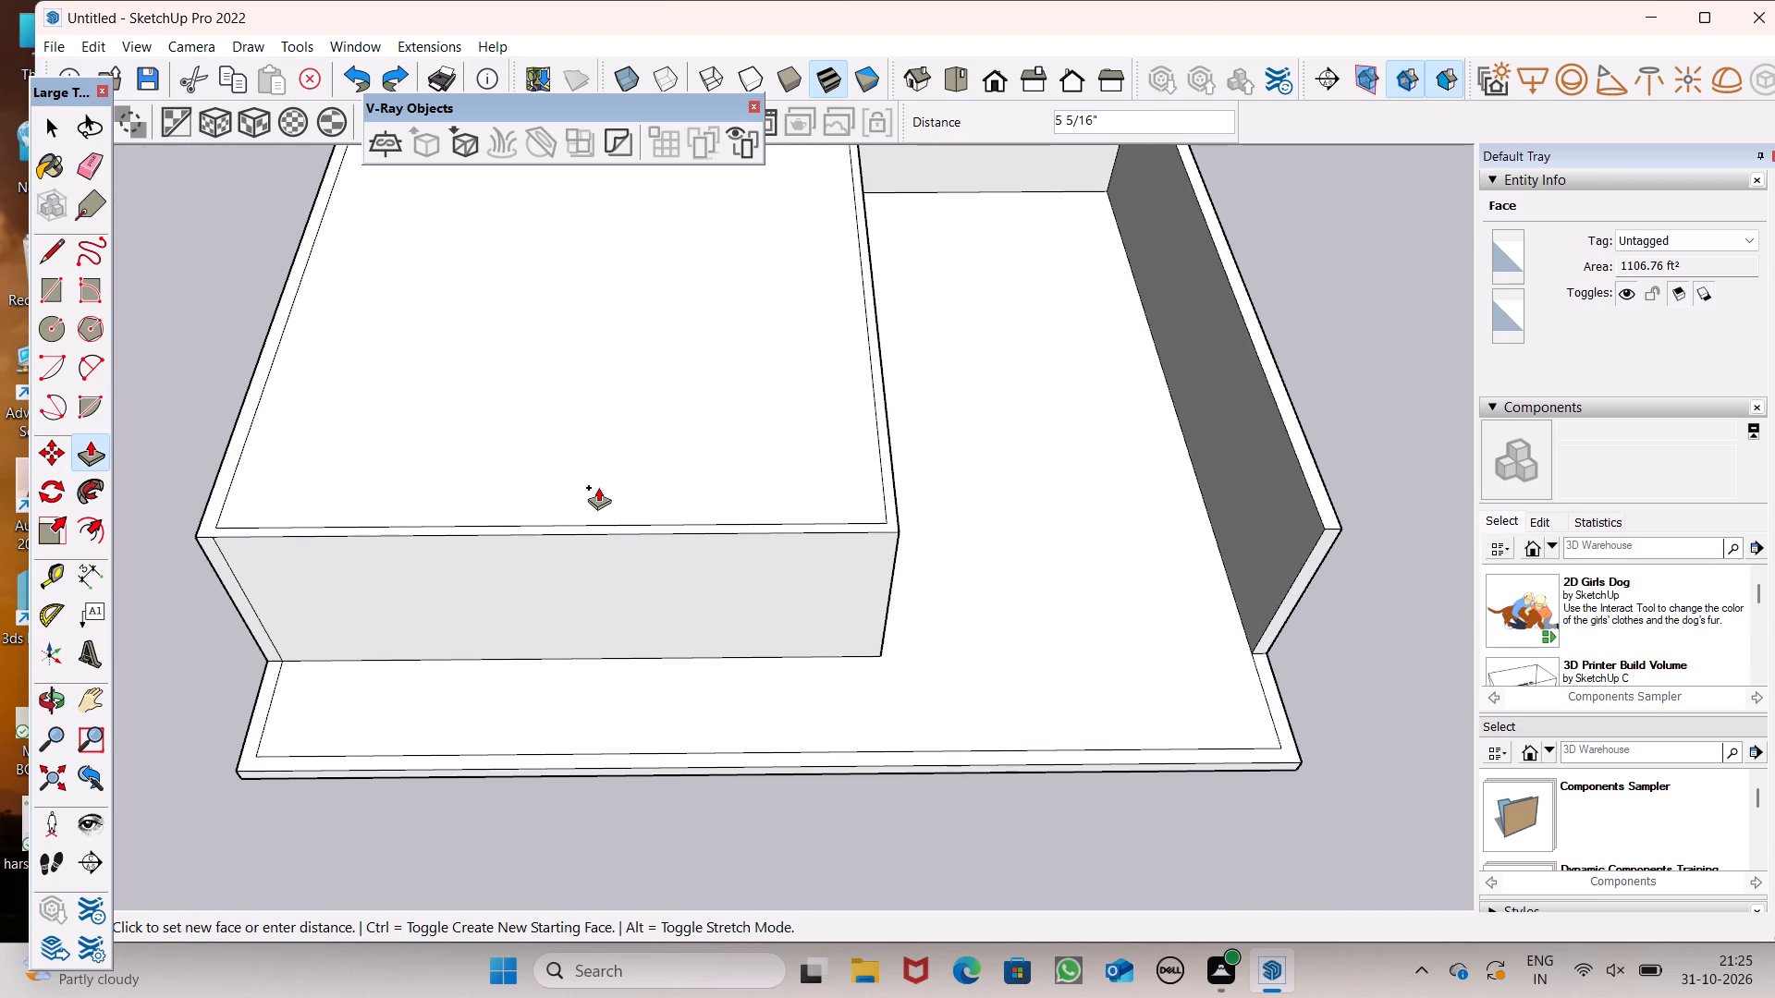
pyautogui.moveTo(598, 487); pyautogui.dragTo(601, 488)
pyautogui.press('6')
pyautogui.hotkey('shift', '"')
pyautogui.press('Return')
pyautogui.scroll(-3, 574, 444)
pyautogui.moveTo(608, 493); pyautogui.dragTo(633, 379, button='middle')
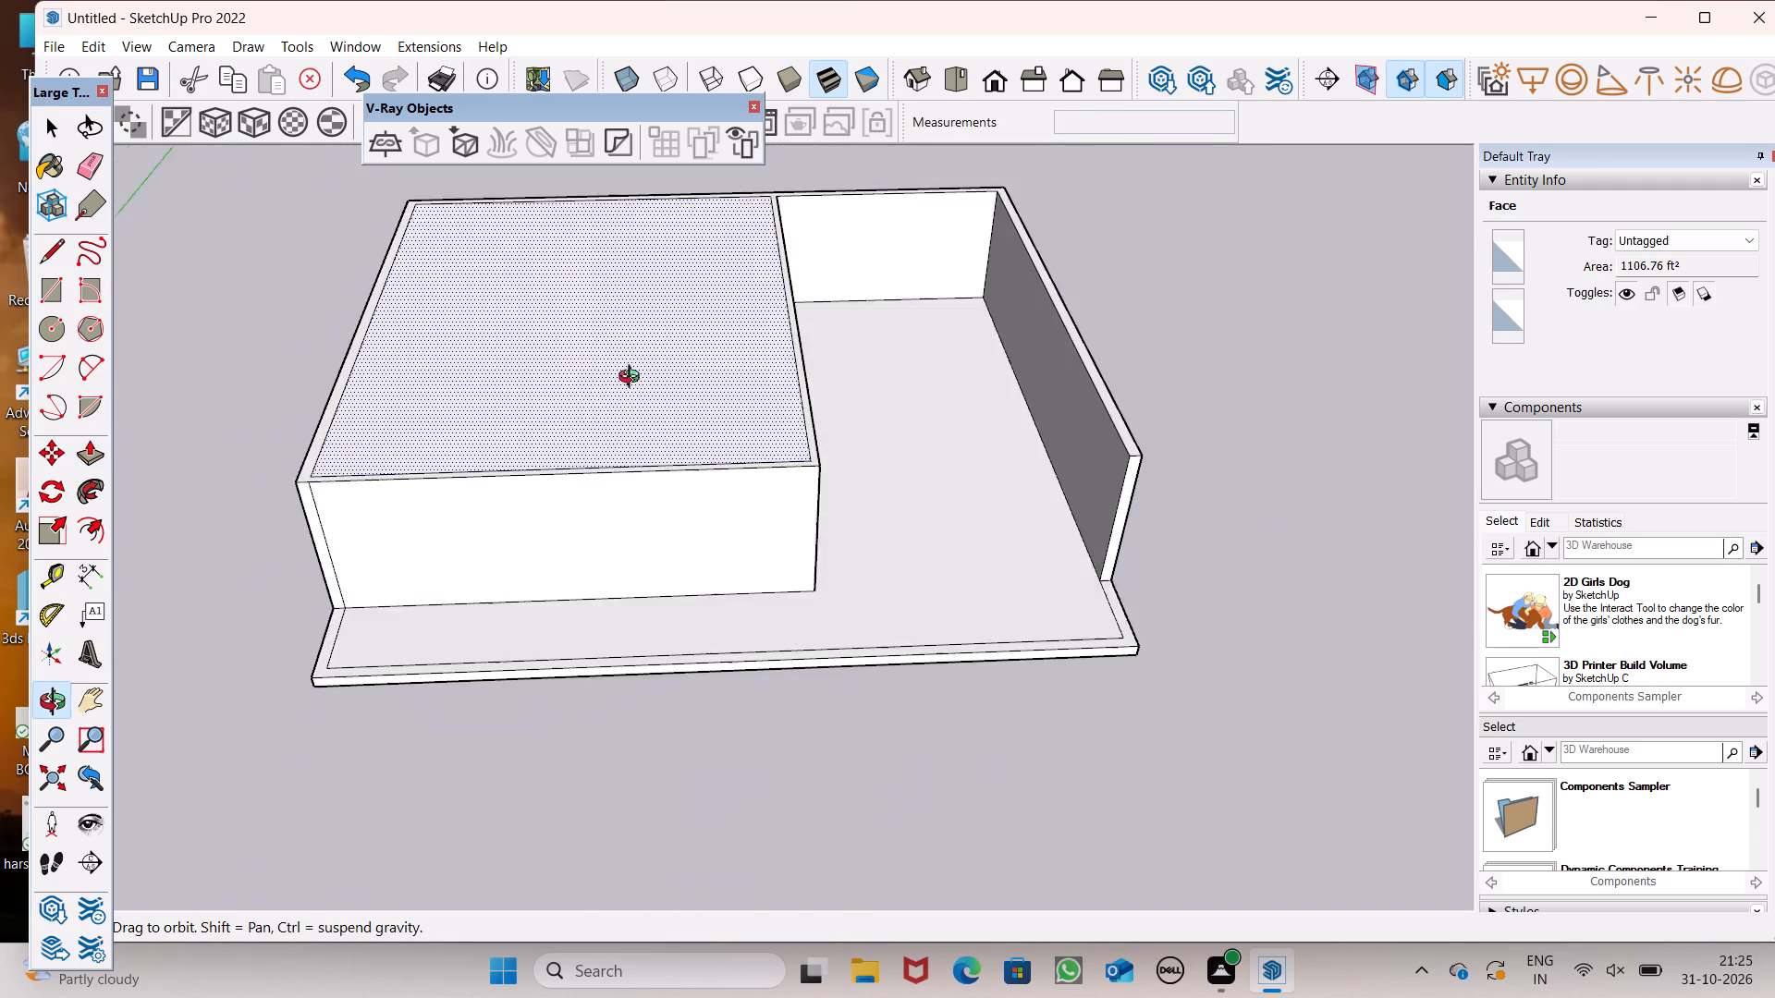
pyautogui.moveTo(633, 379); pyautogui.dragTo(633, 372, button='middle')
pyautogui.scroll(-3, 633, 372)
pyautogui.press('space')
# Push/Pull the continuous top face of the walls up 1' 5".
pyautogui.moveTo(726, 455); pyautogui.dragTo(726, 338, button='middle')
pyautogui.scroll(1, 726, 338)
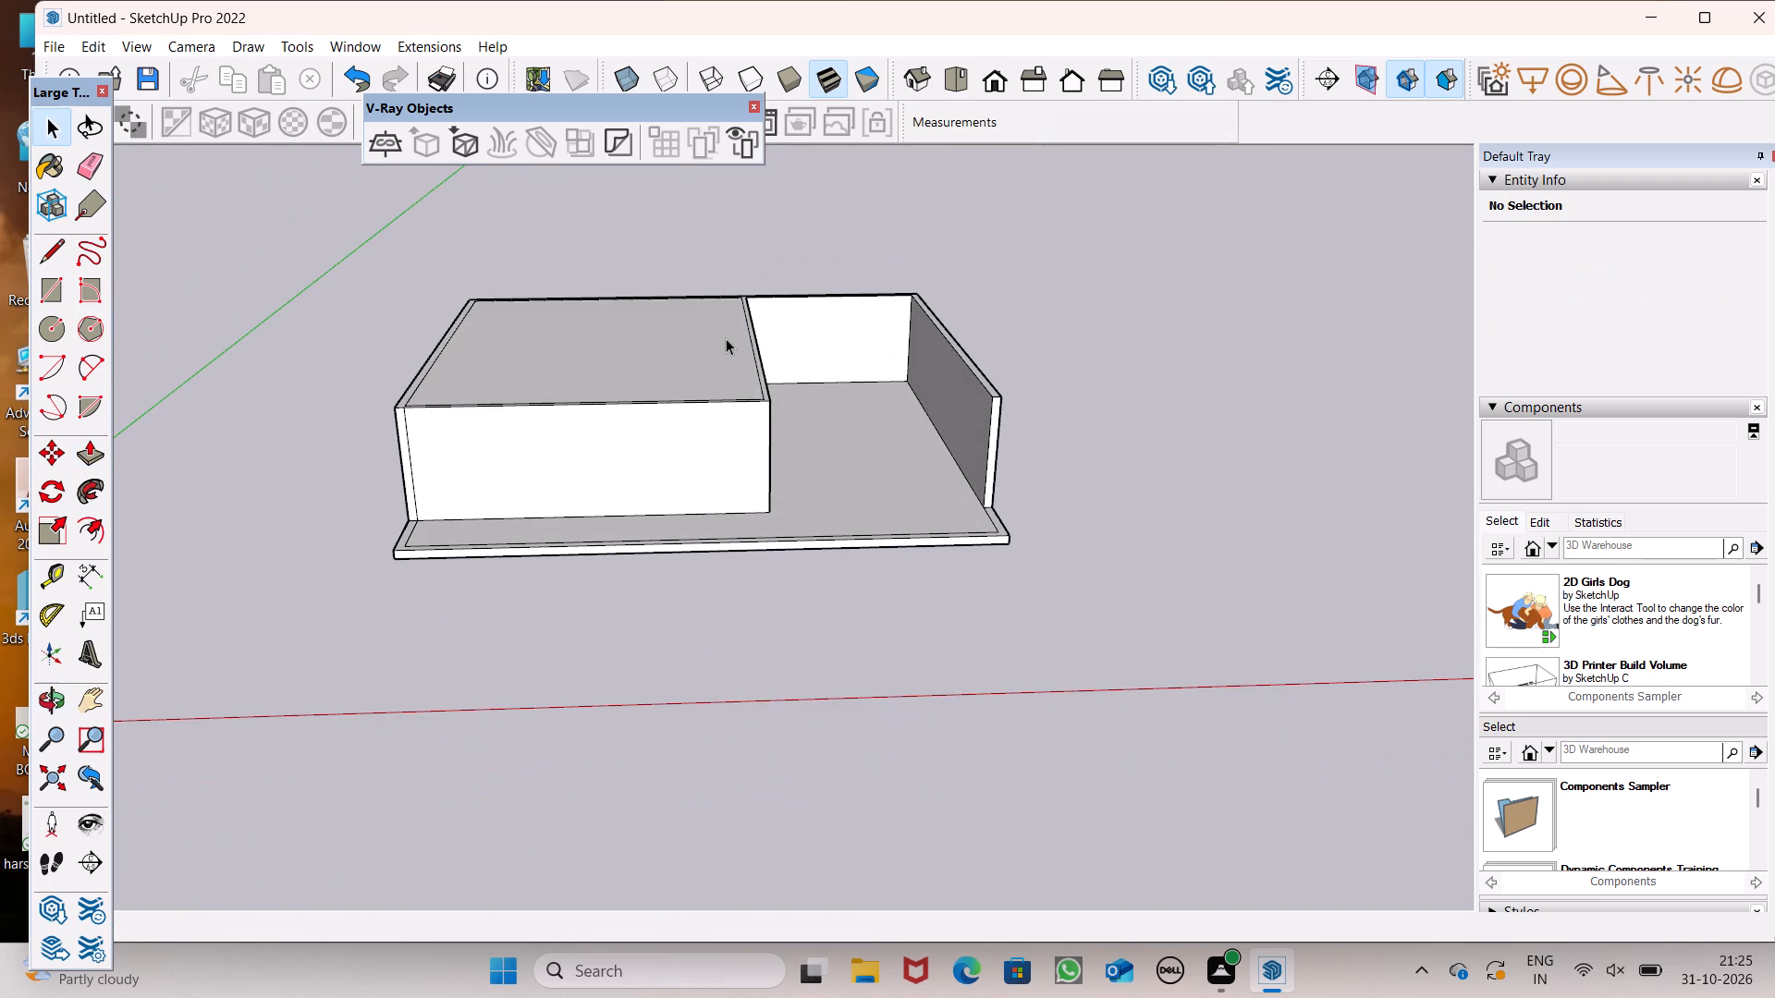
pyautogui.scroll(-2, 748, 508)
pyautogui.scroll(1, 760, 498)
pyautogui.moveTo(760, 498); pyautogui.dragTo(723, 507, button='middle')
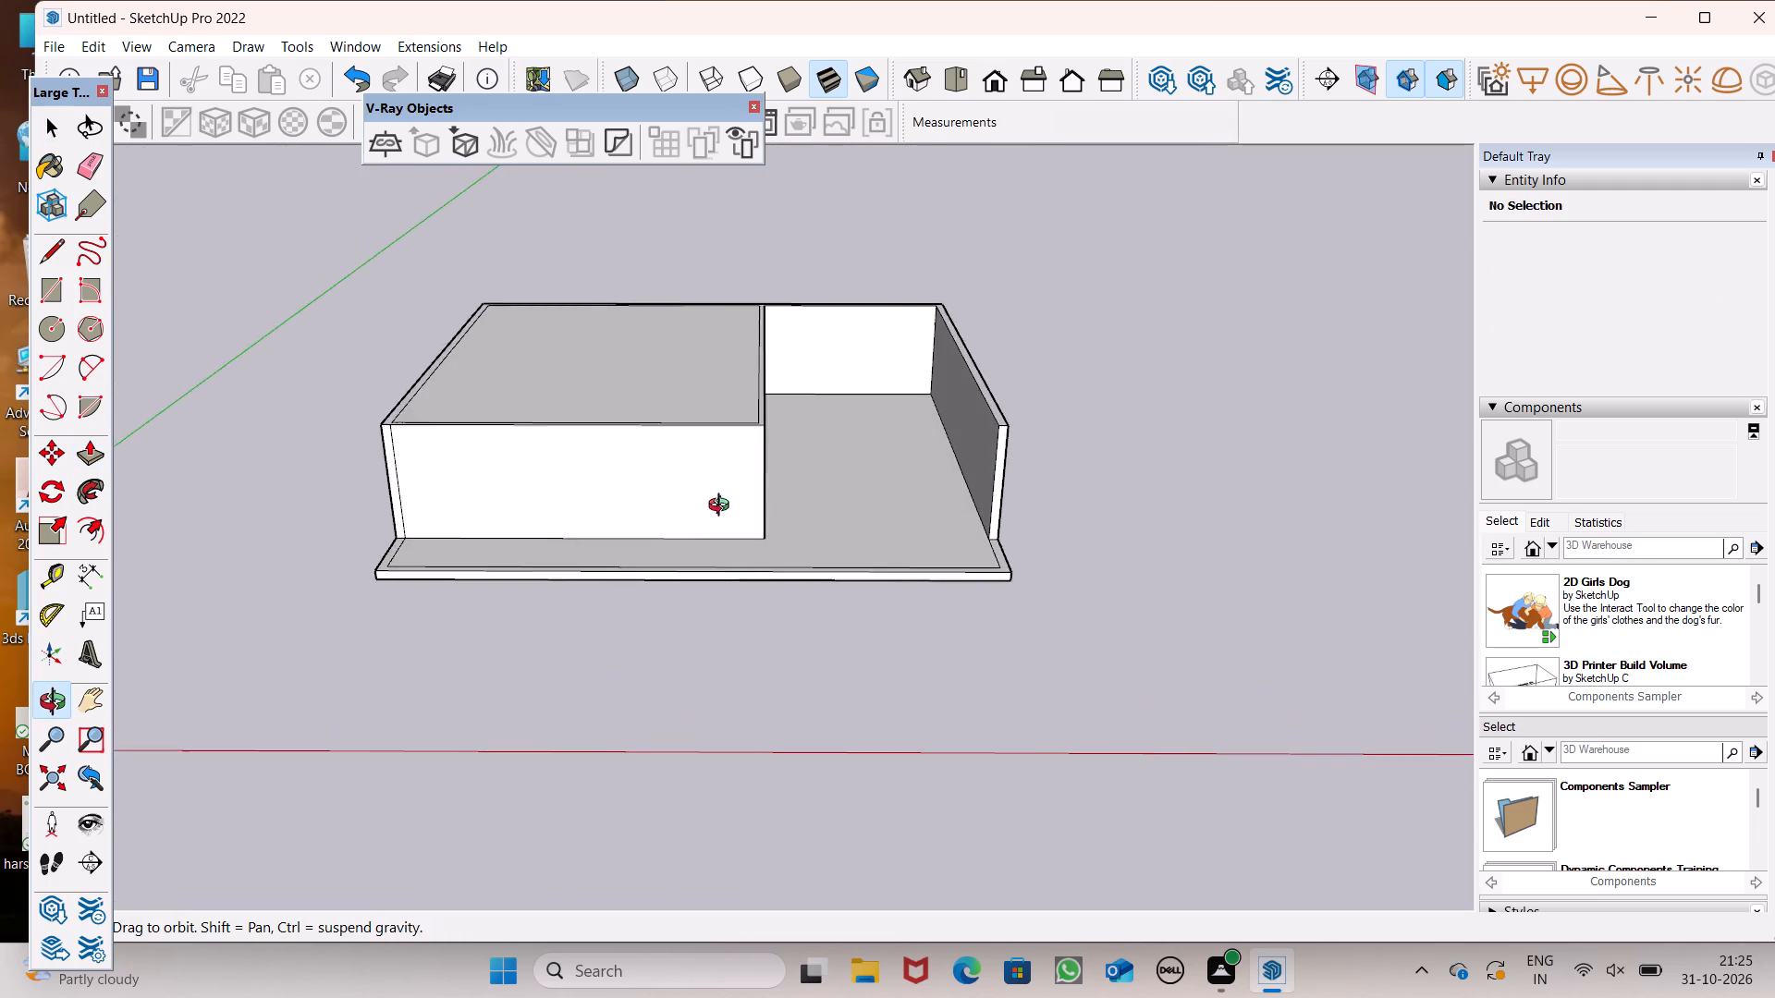
pyautogui.moveTo(723, 507); pyautogui.dragTo(743, 481, button='middle')
pyautogui.scroll(1, 743, 481)
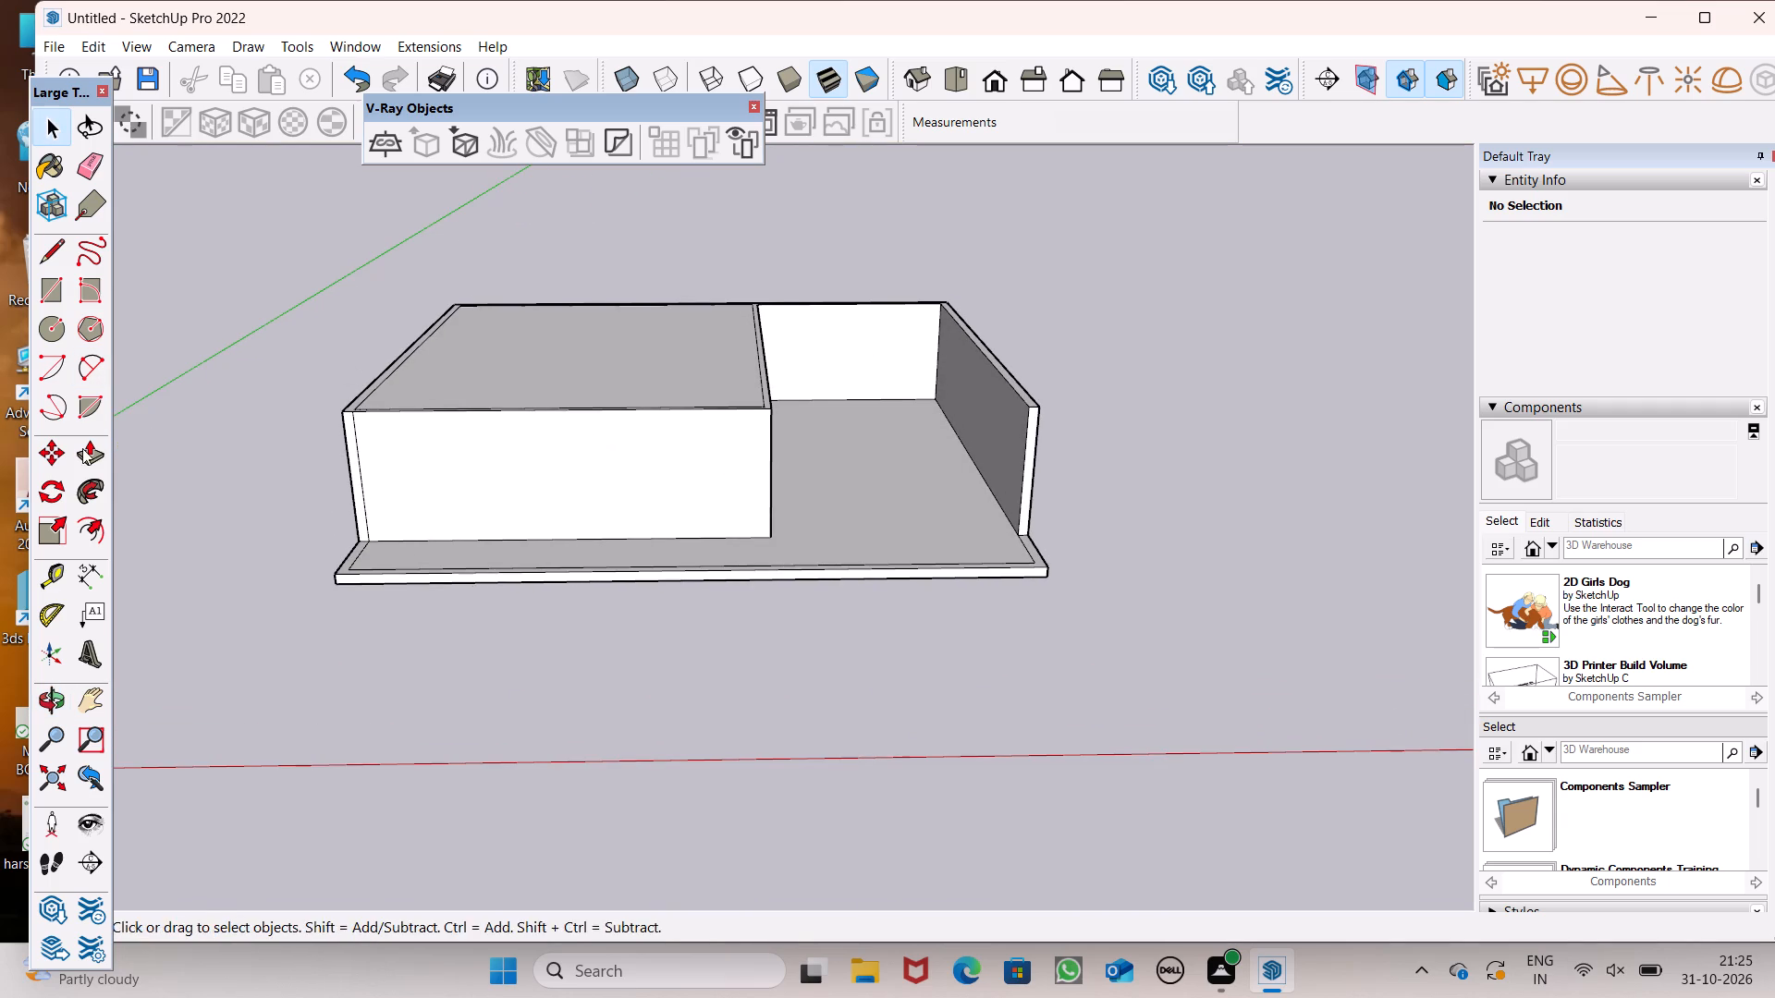
pyautogui.click(82, 460)
pyautogui.moveTo(706, 396); pyautogui.dragTo(706, 458, button='middle')
pyautogui.scroll(8, 774, 432)
pyautogui.scroll(-5, 770, 437)
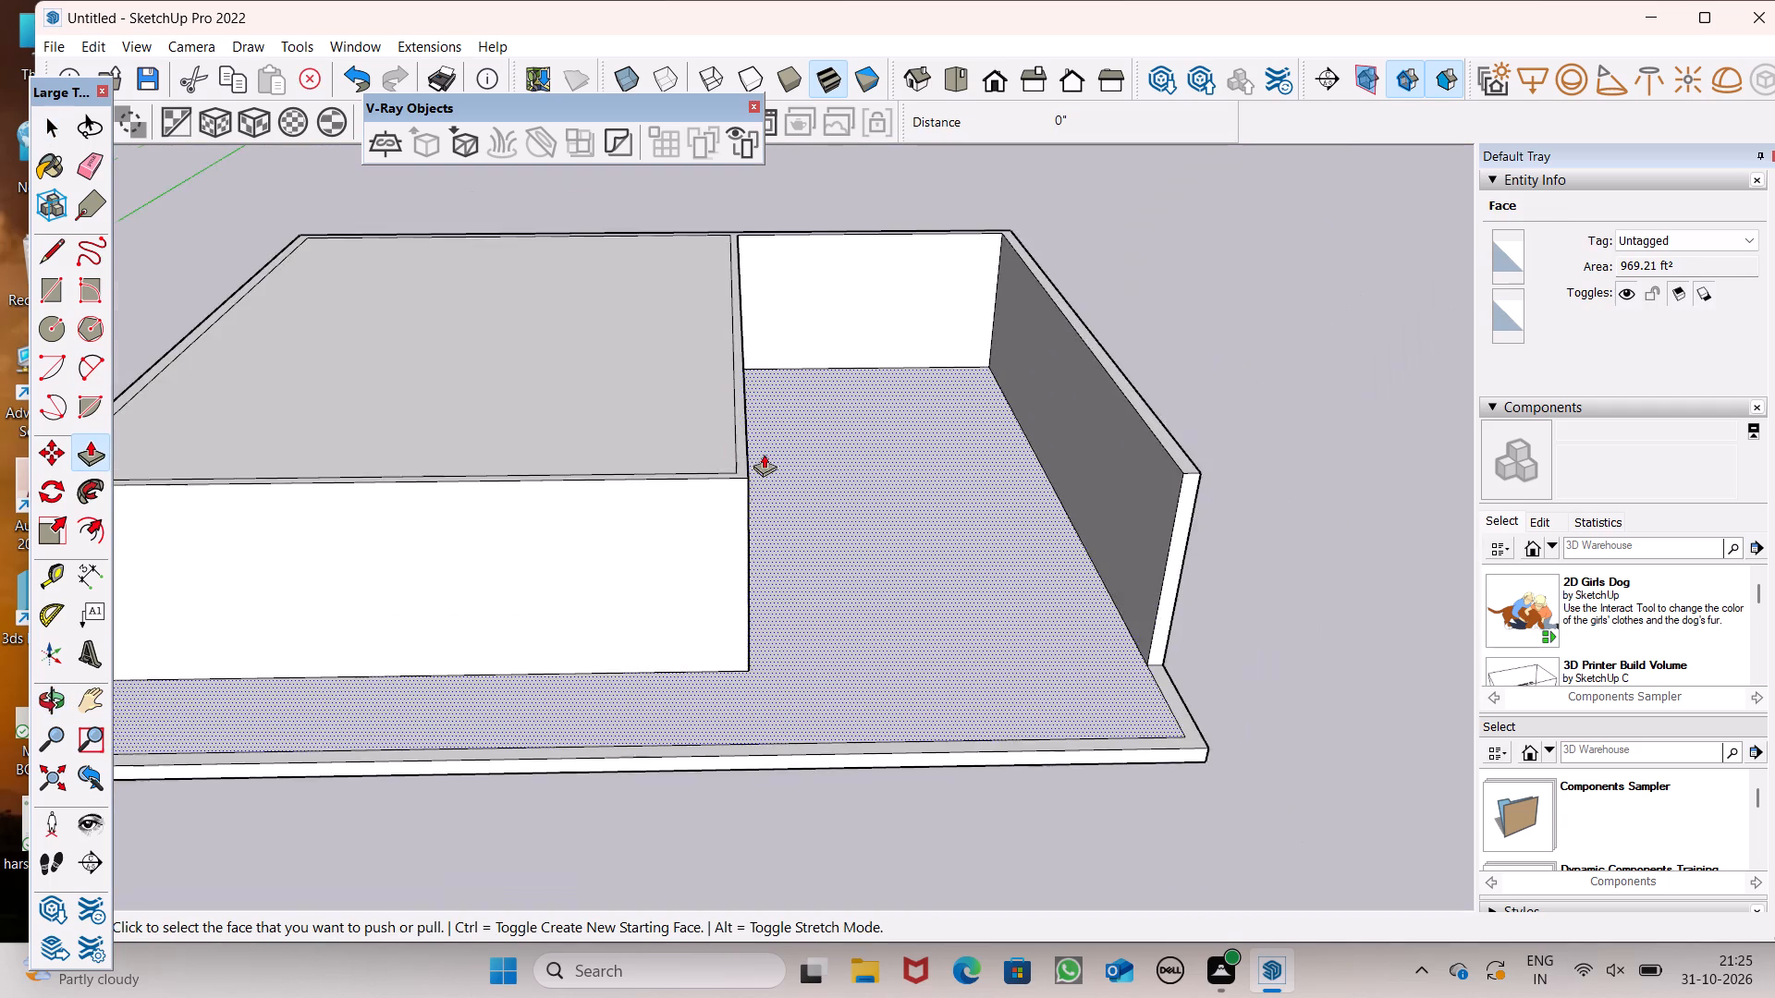
pyautogui.moveTo(762, 454); pyautogui.dragTo(695, 478, button='middle')
pyautogui.moveTo(704, 480); pyautogui.dragTo(745, 485, button='middle')
pyautogui.scroll(2, 725, 498)
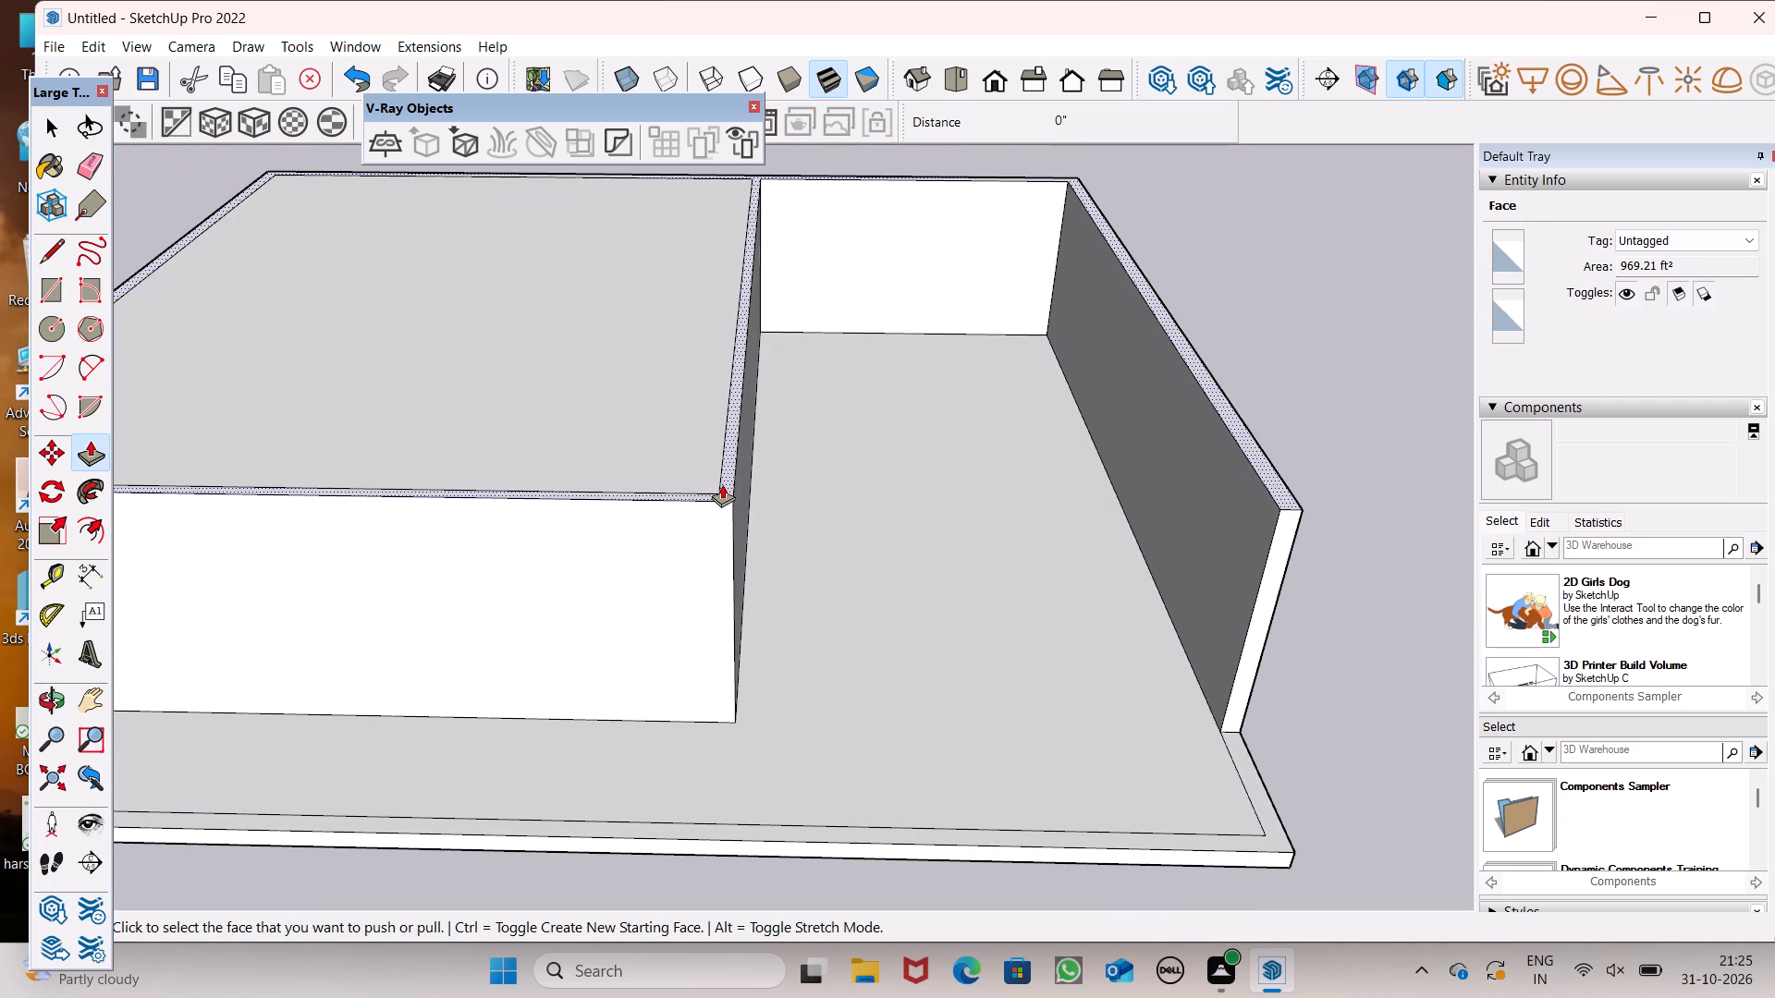
pyautogui.moveTo(727, 486); pyautogui.dragTo(726, 459)
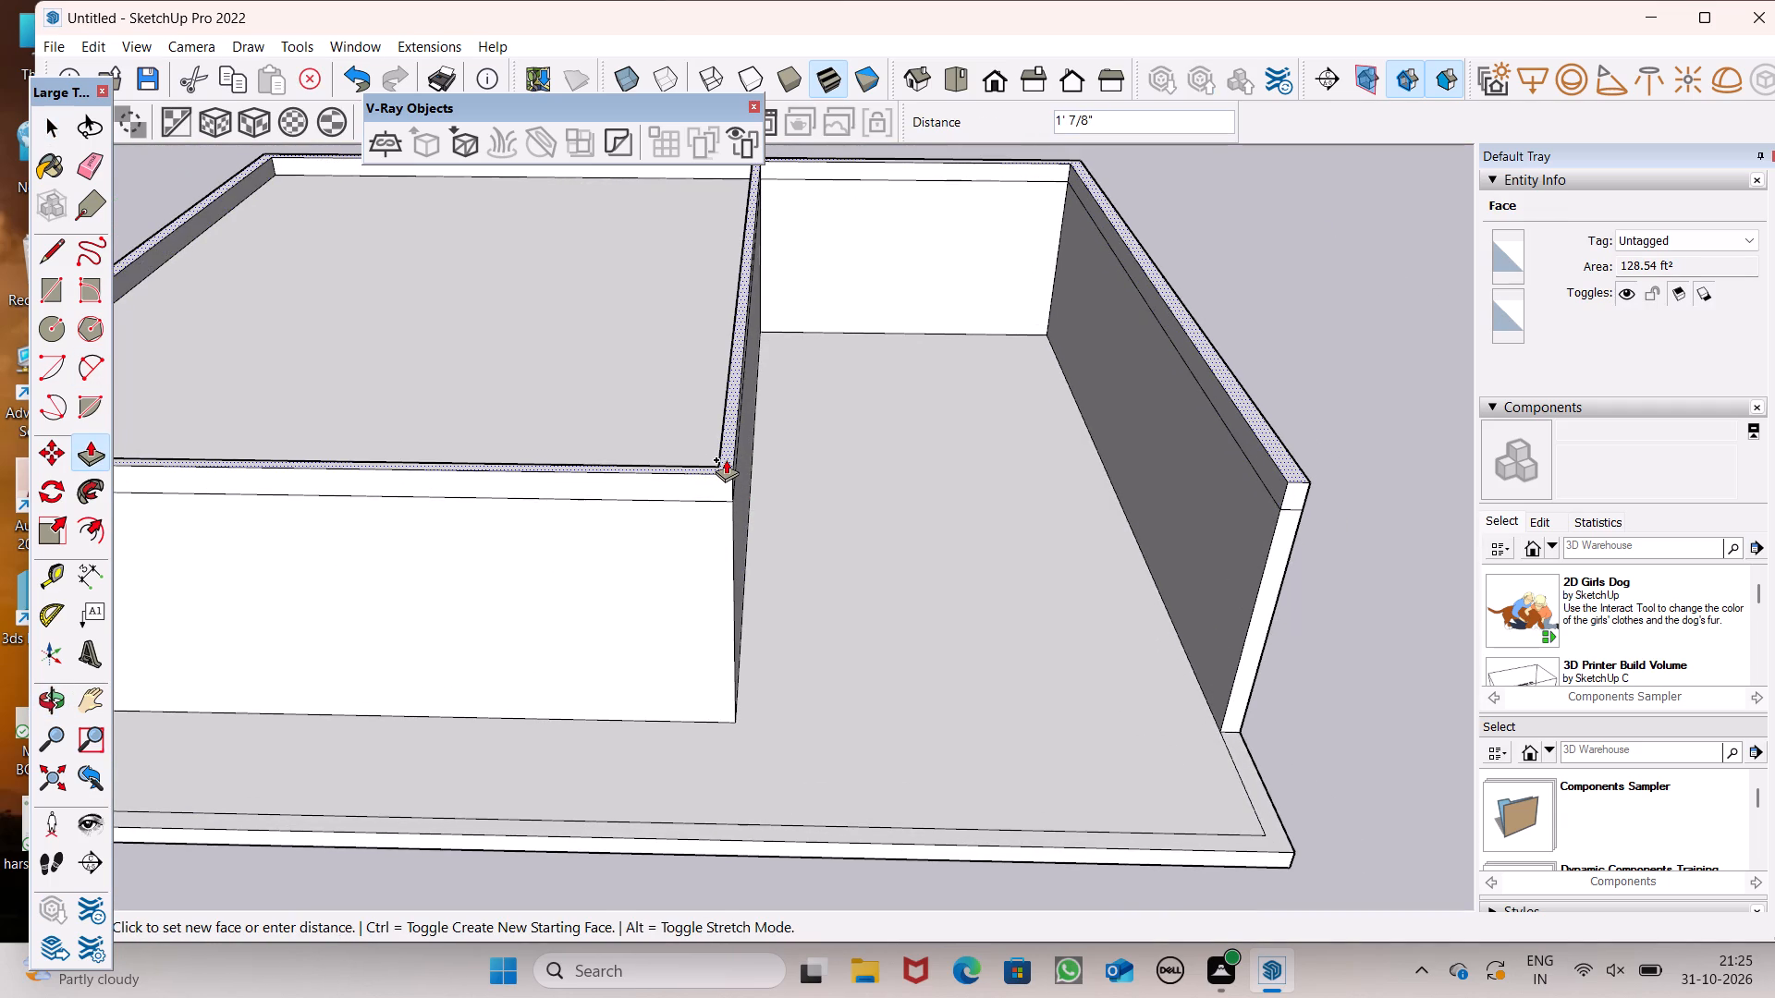
pyautogui.moveTo(726, 459); pyautogui.dragTo(724, 448)
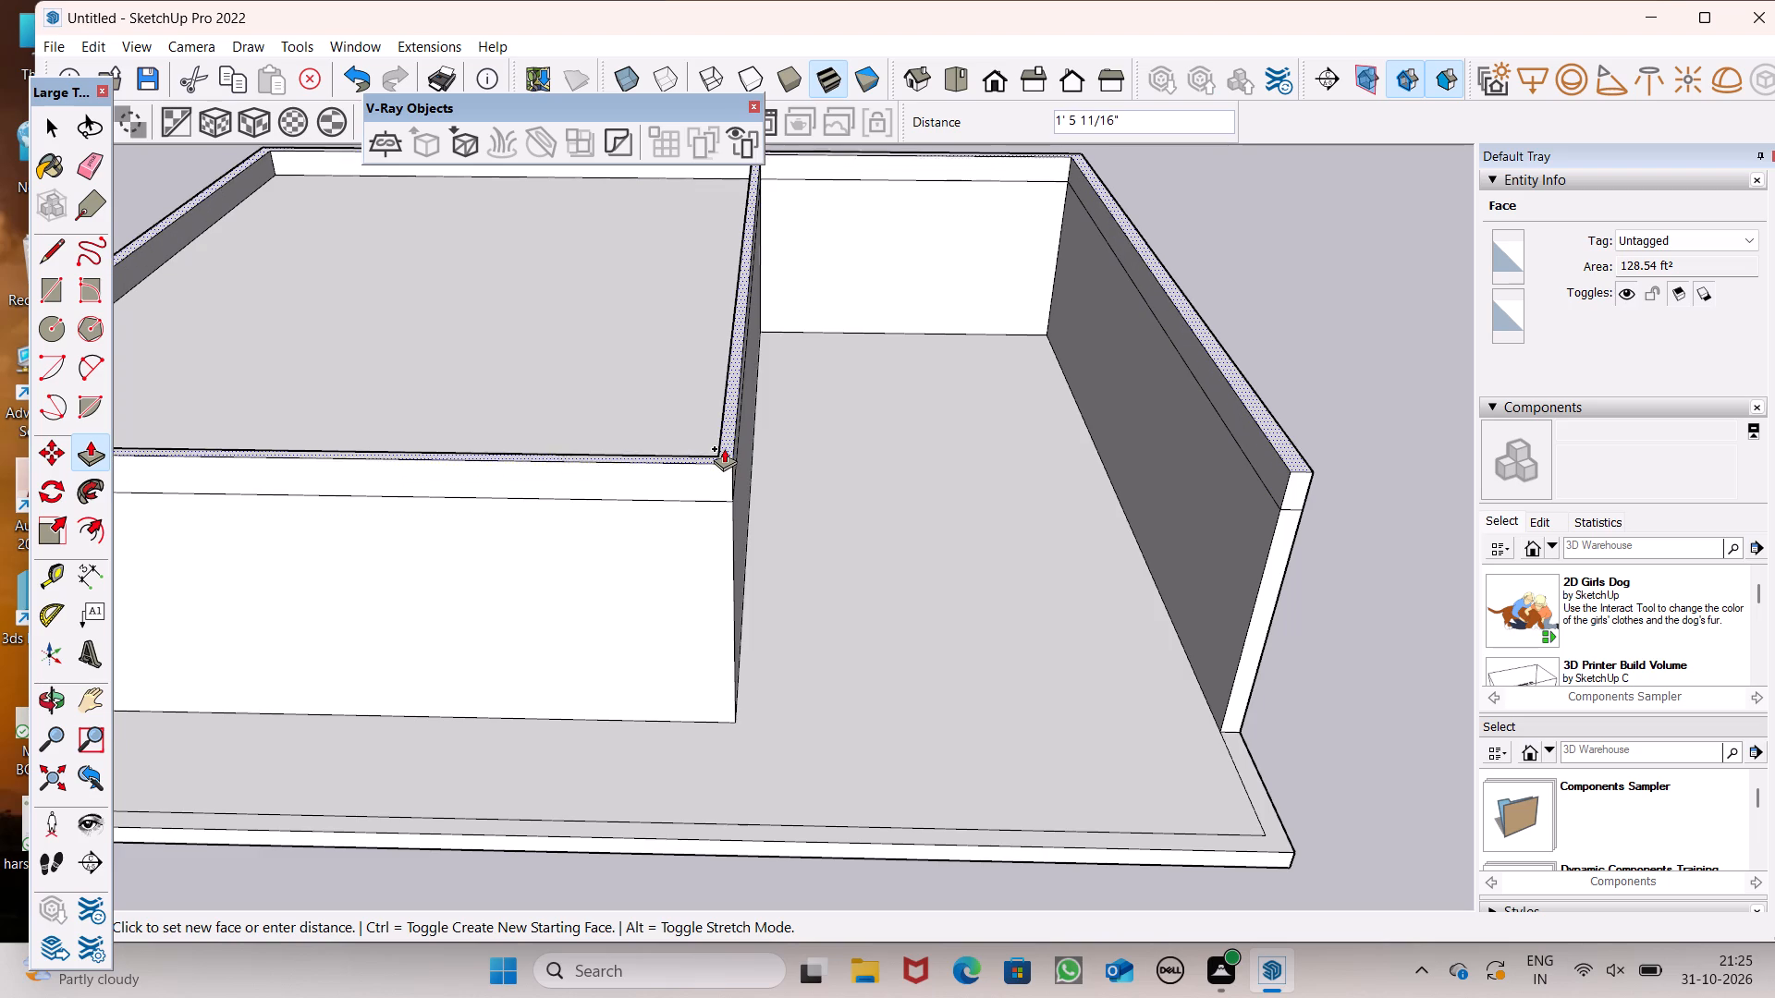
pyautogui.moveTo(724, 448); pyautogui.dragTo(723, 443)
pyautogui.press('1')
pyautogui.press("'")
pyautogui.press('5')
pyautogui.hotkey('shift', '"')
pyautogui.press('Return')
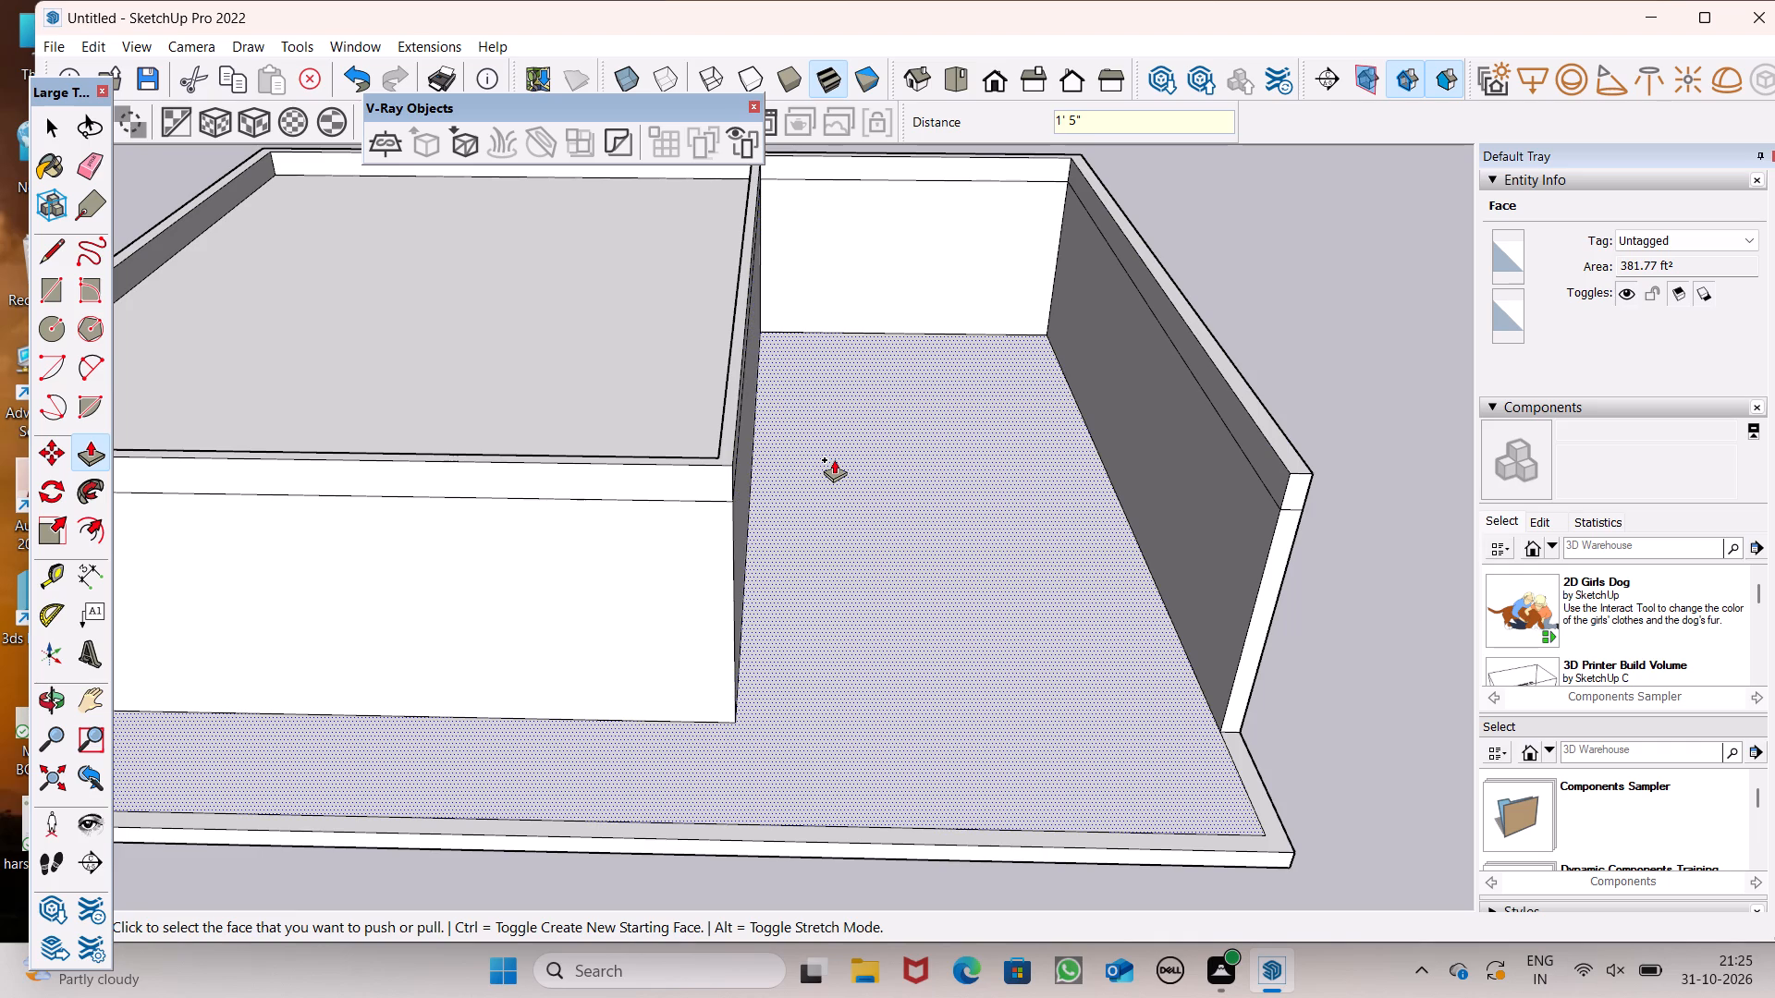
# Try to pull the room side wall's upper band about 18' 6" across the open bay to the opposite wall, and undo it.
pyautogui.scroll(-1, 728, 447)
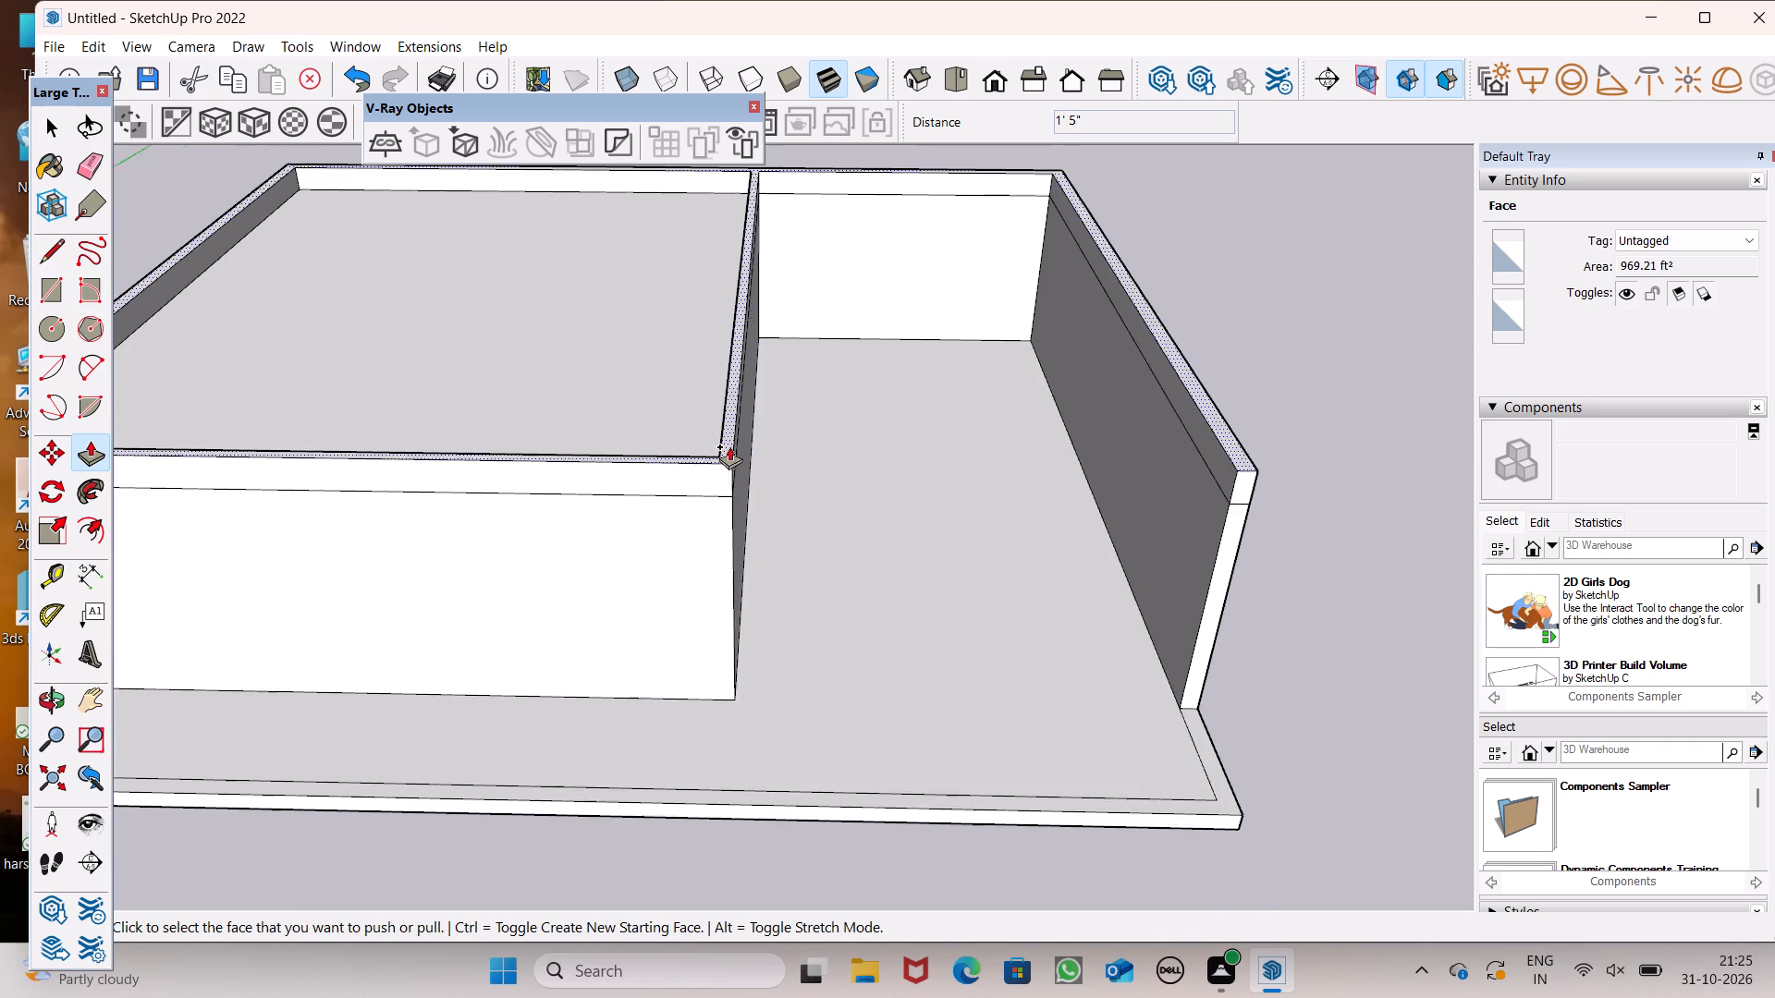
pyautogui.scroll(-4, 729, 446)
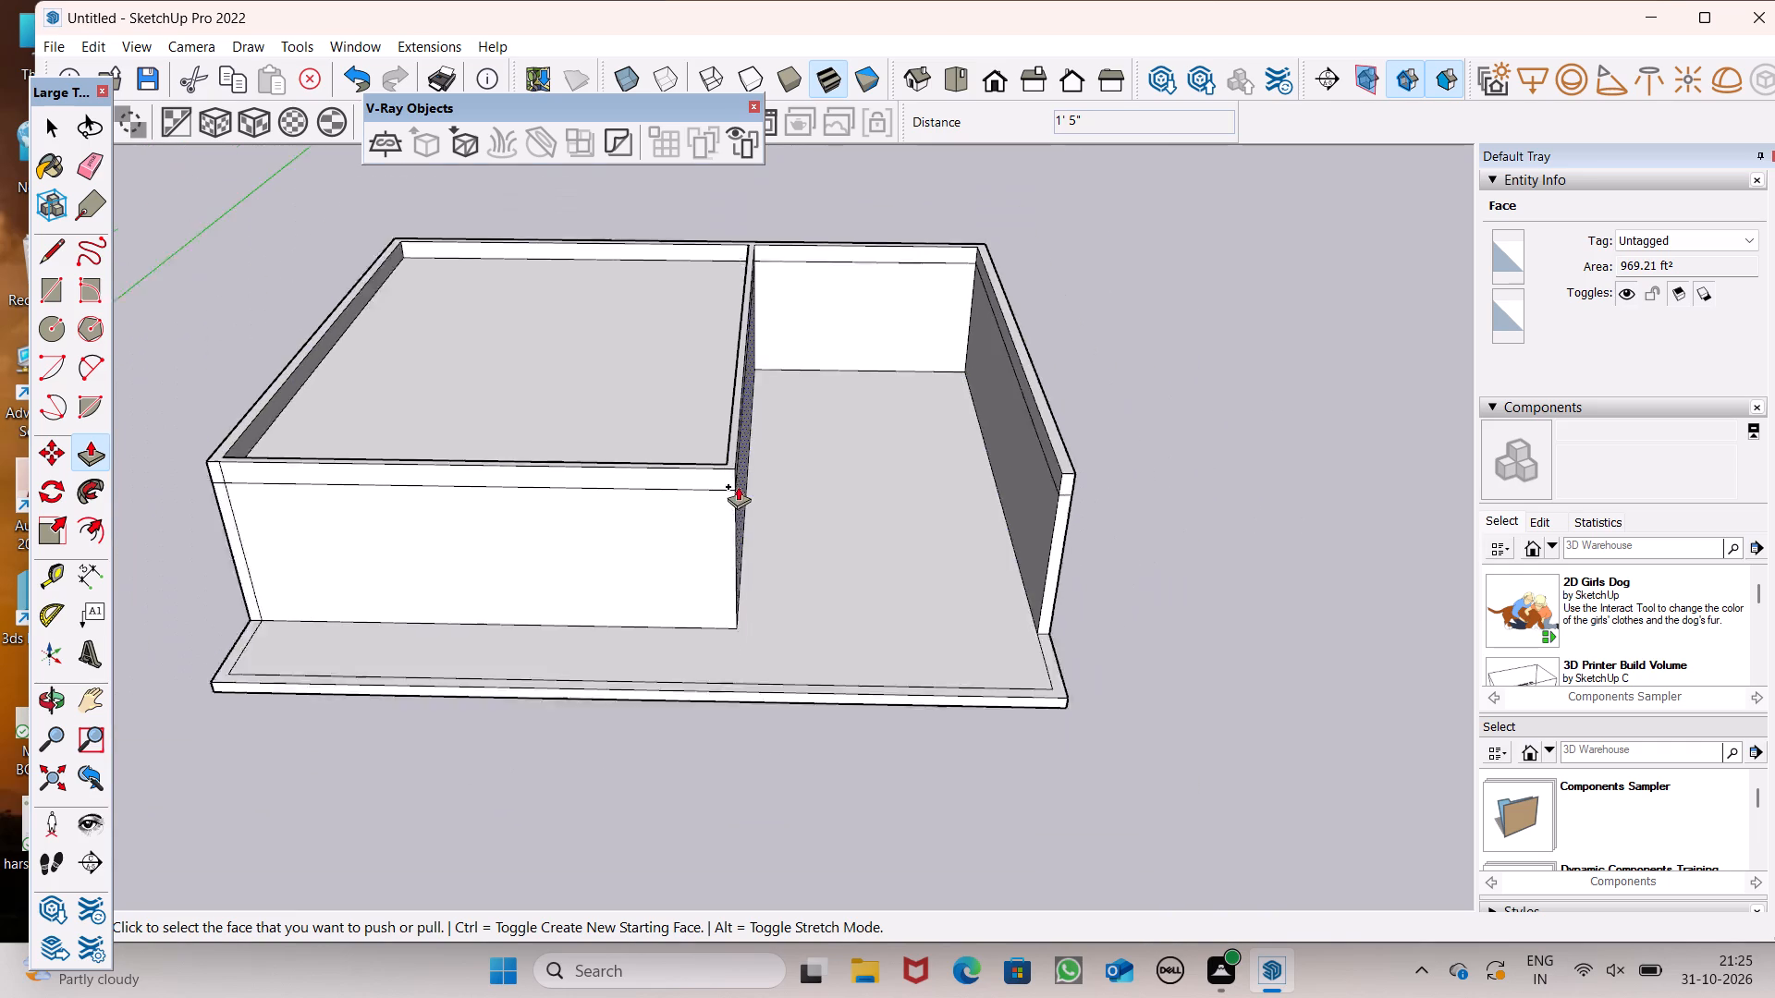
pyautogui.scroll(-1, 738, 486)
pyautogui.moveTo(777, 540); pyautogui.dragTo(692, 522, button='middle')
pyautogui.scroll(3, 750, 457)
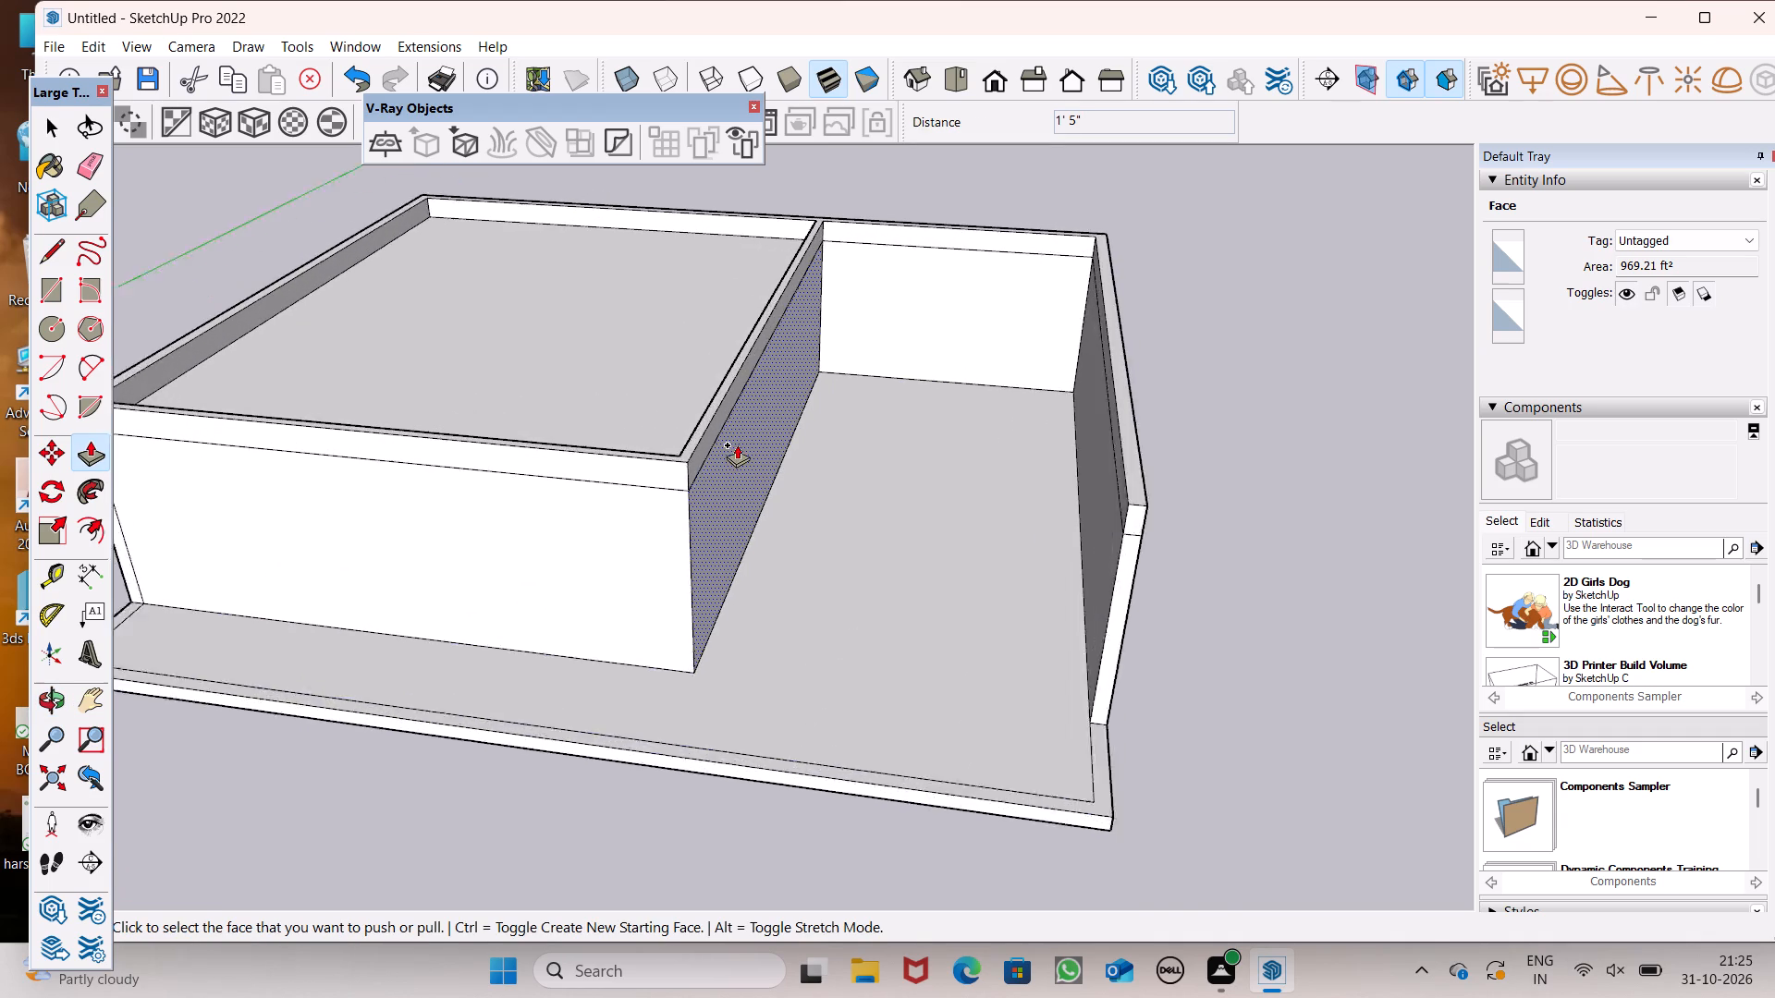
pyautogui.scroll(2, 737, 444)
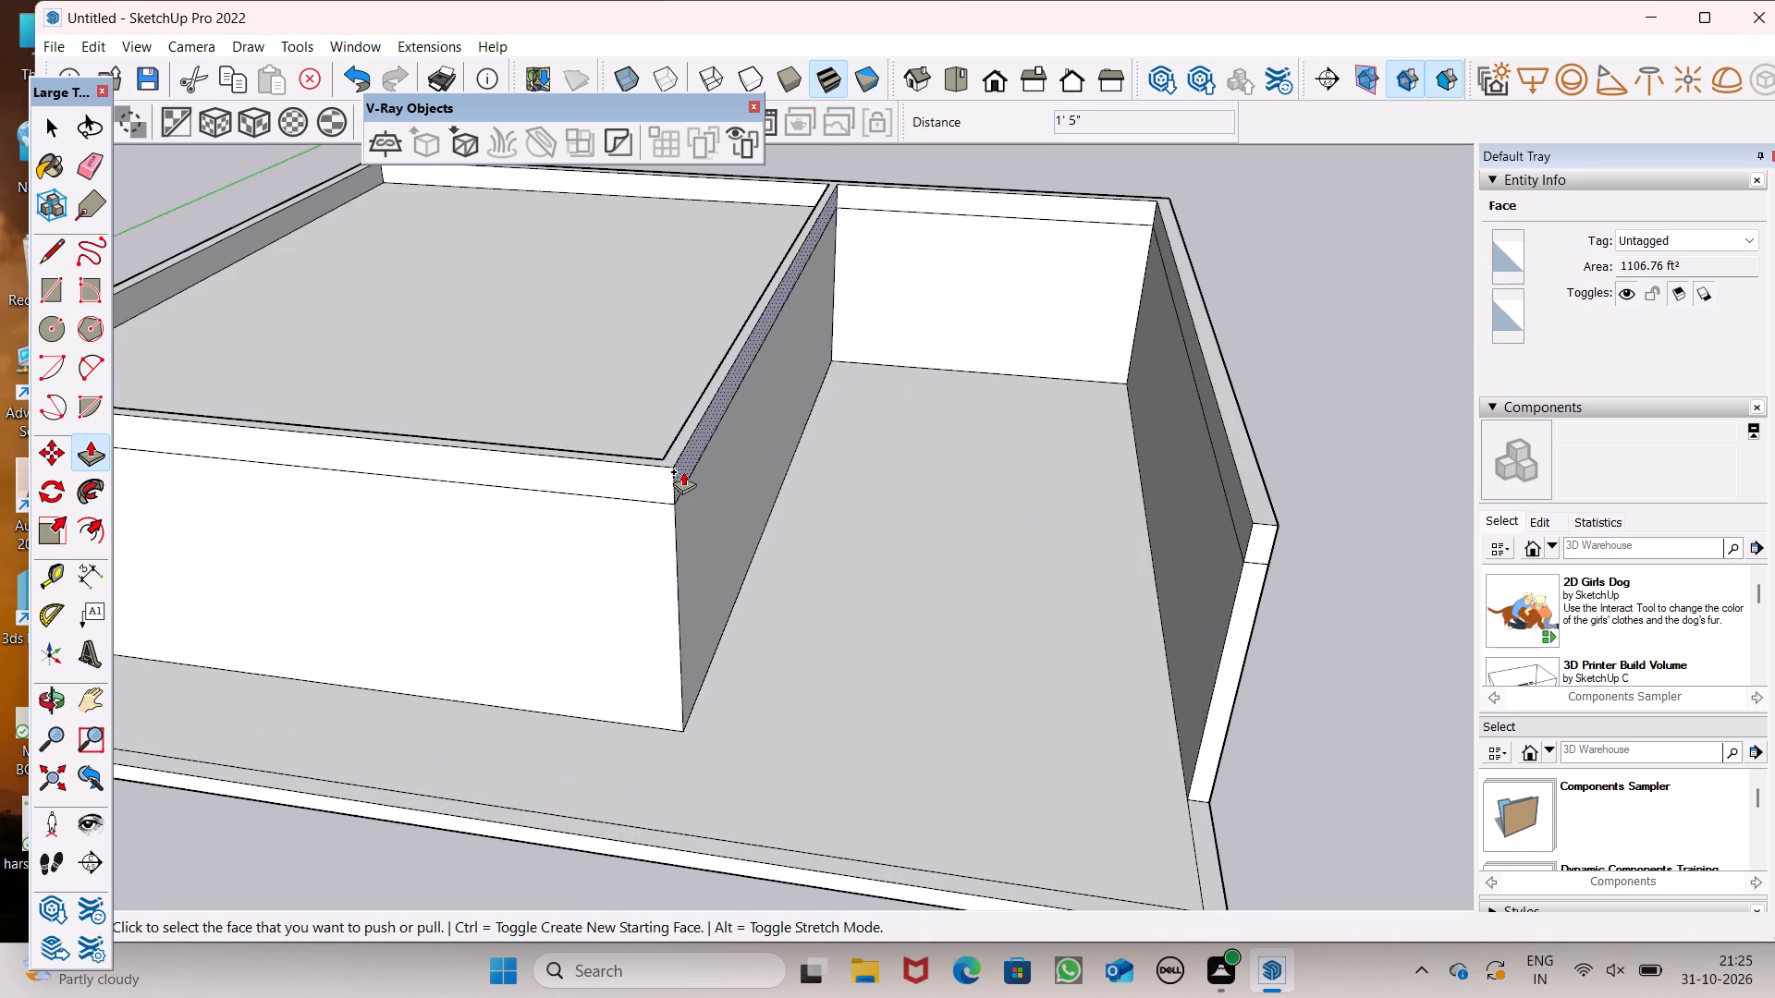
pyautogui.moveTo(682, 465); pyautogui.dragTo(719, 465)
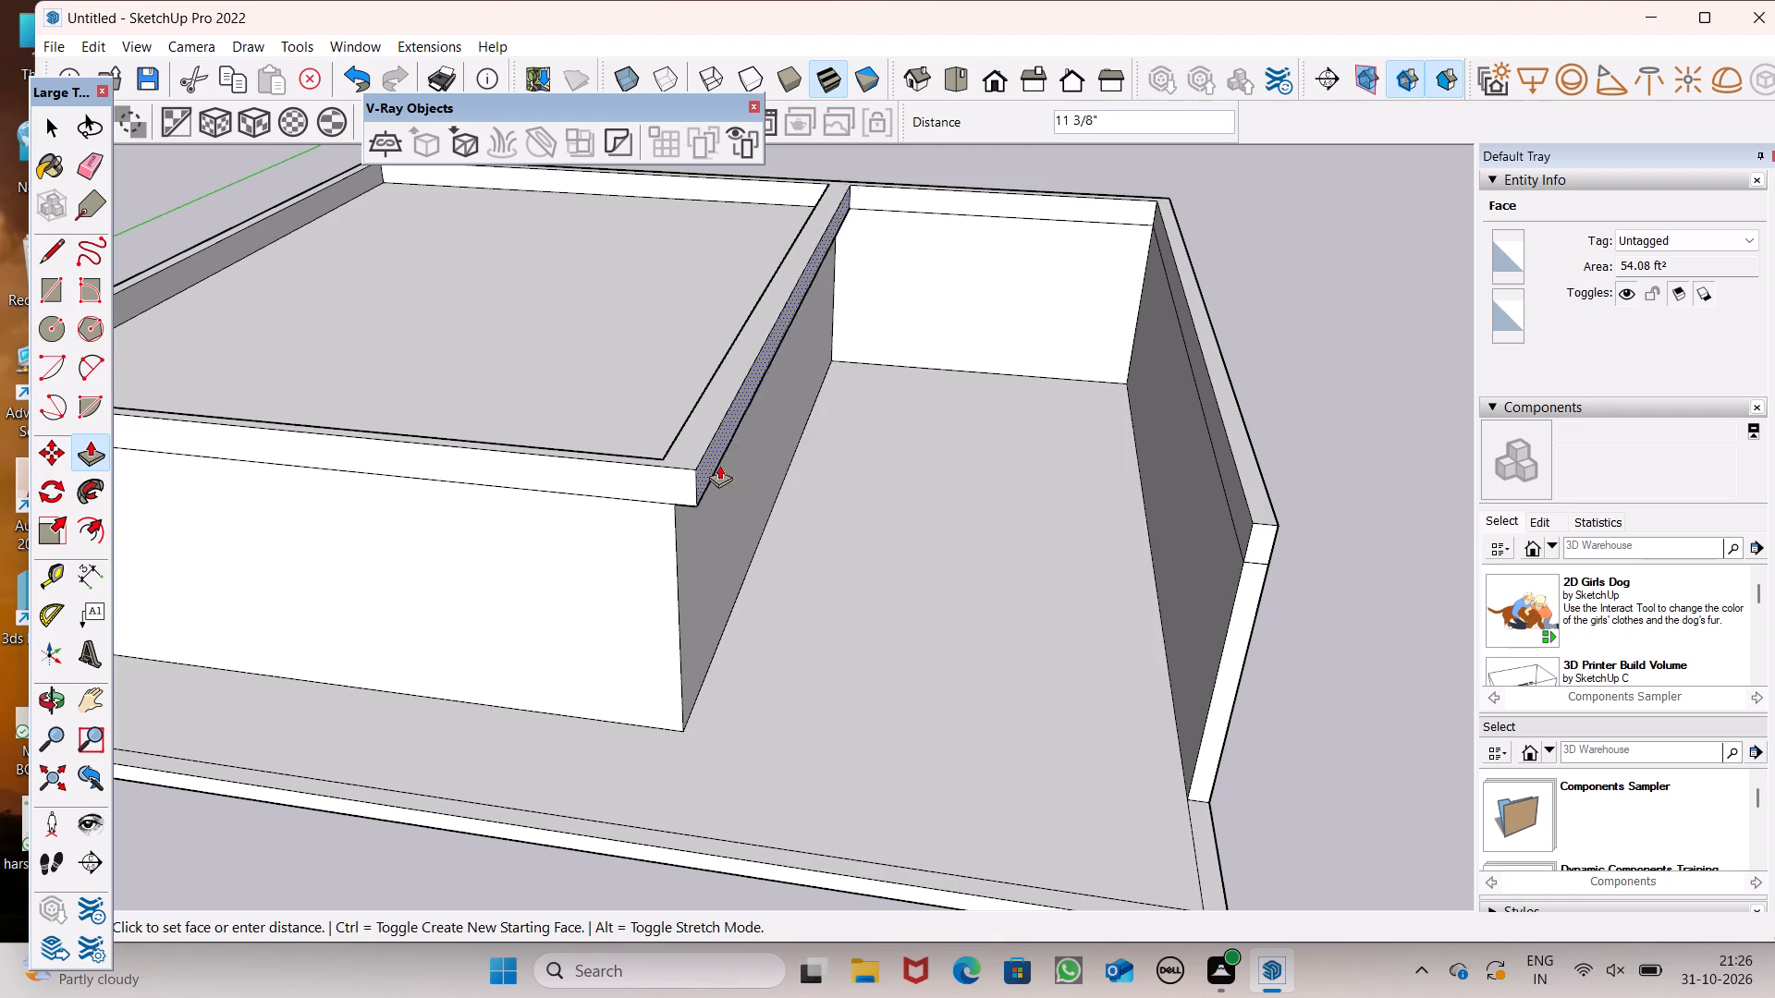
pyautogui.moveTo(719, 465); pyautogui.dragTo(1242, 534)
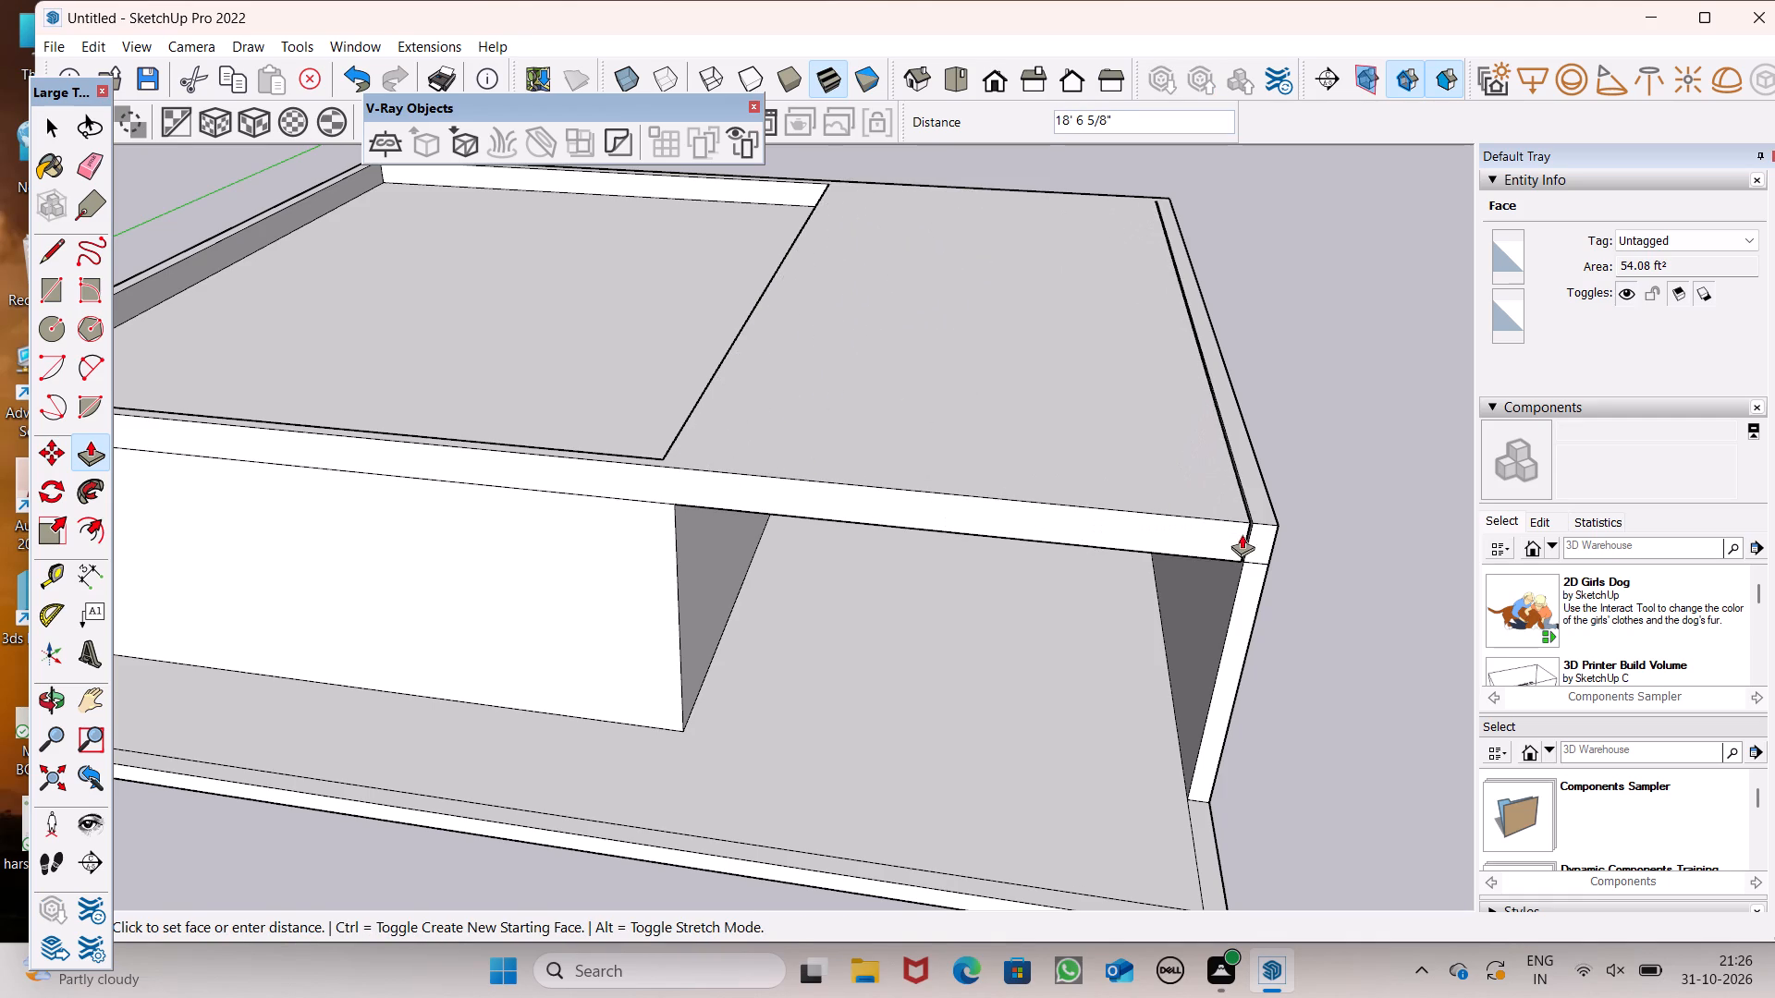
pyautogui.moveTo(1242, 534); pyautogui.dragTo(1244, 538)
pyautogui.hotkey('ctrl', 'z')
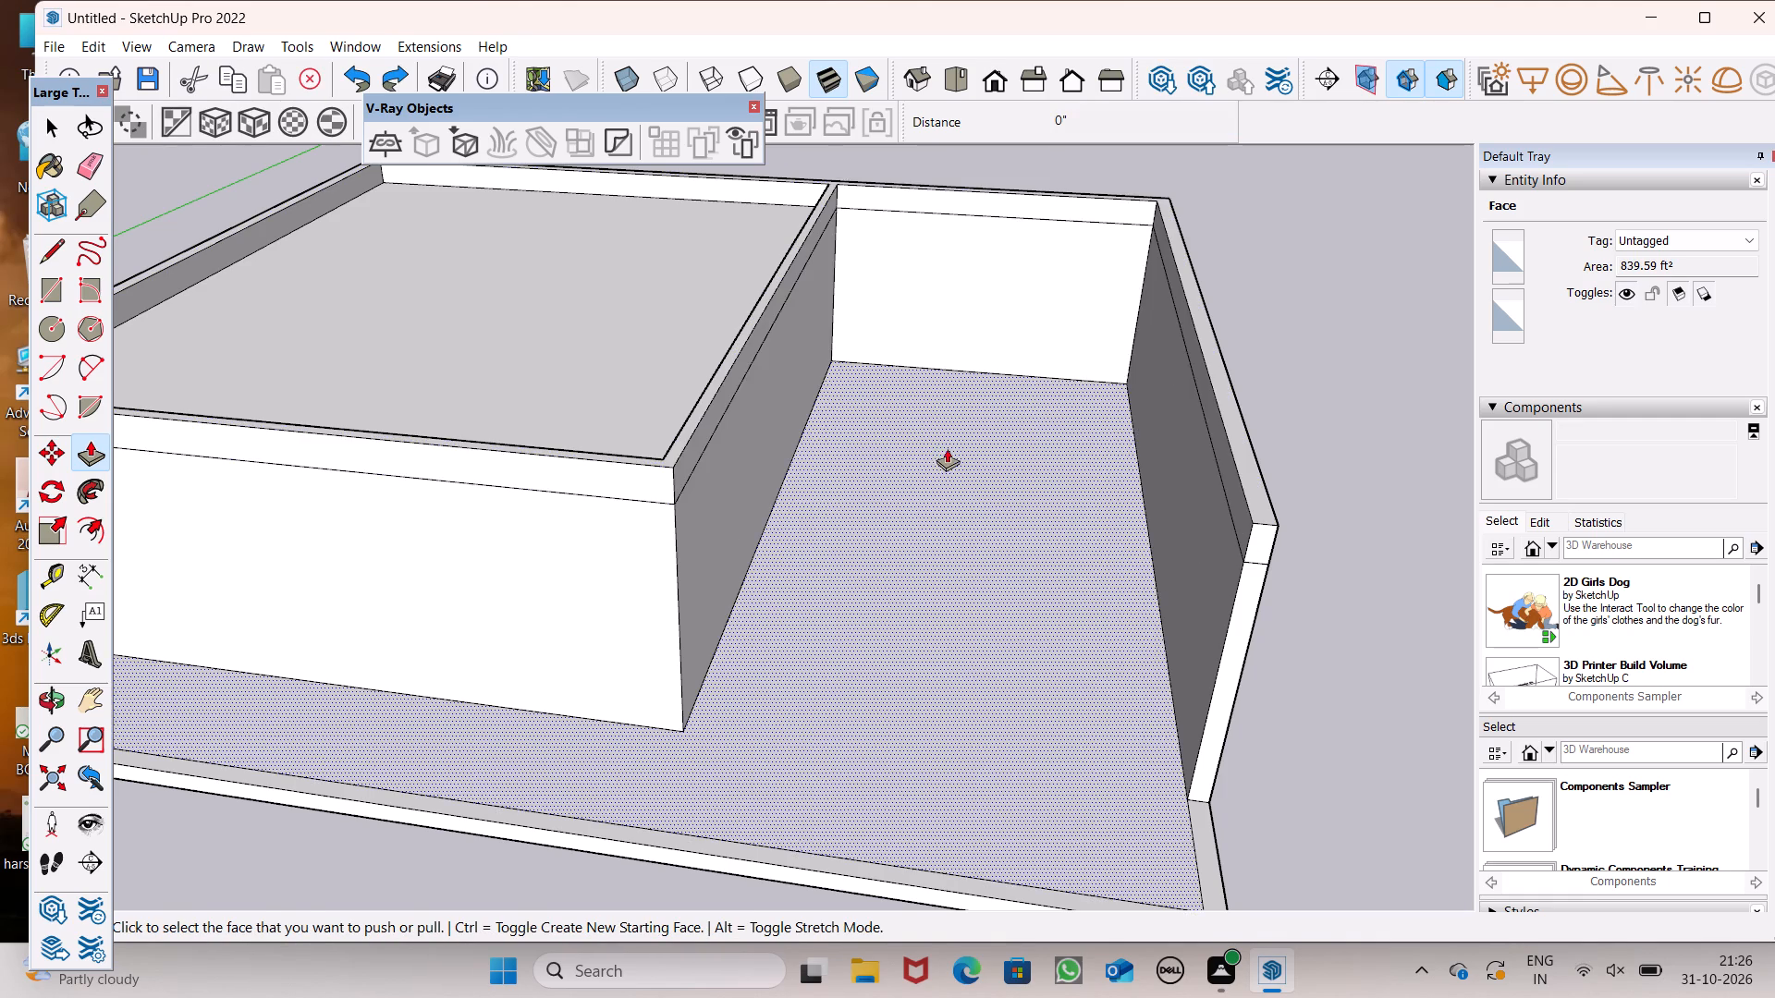
# Push/Pull the continuous top face of the walls up another 3' to form a parapet above the 1' 5" band.
pyautogui.scroll(-2, 915, 425)
pyautogui.moveTo(919, 420); pyautogui.dragTo(927, 456, button='middle')
pyautogui.scroll(-2, 926, 451)
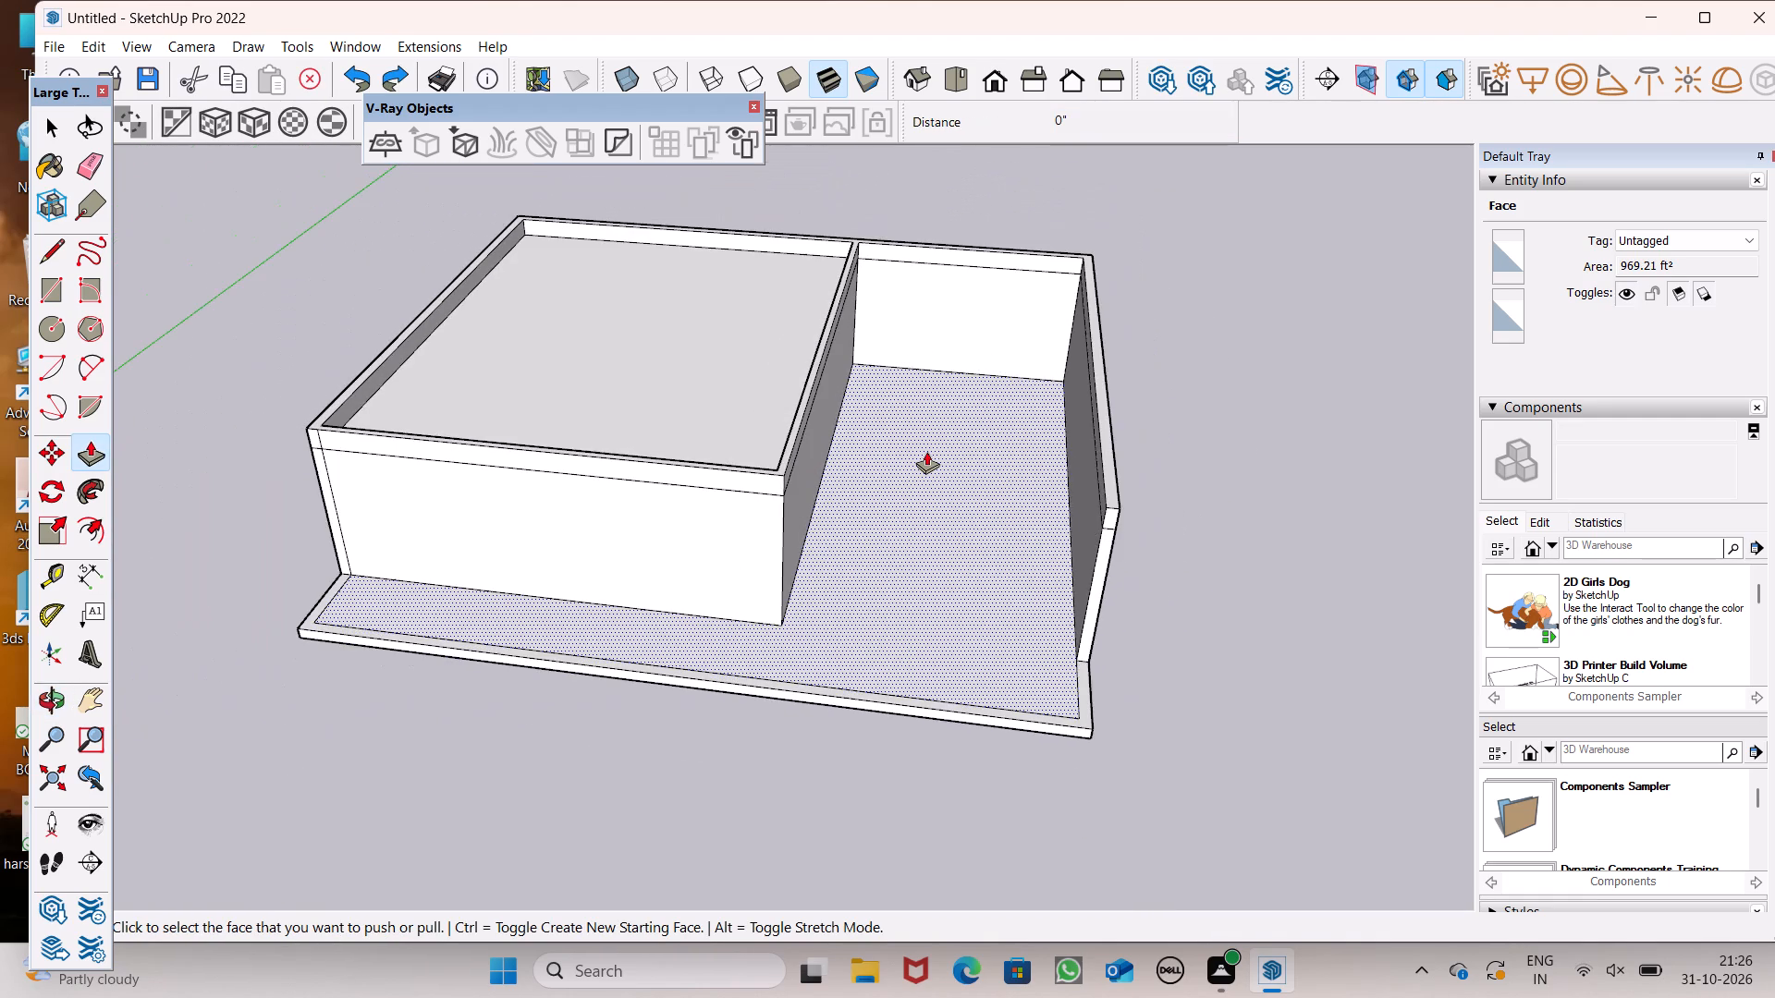
pyautogui.scroll(-1, 759, 457)
pyautogui.moveTo(842, 475); pyautogui.dragTo(802, 383, button='middle')
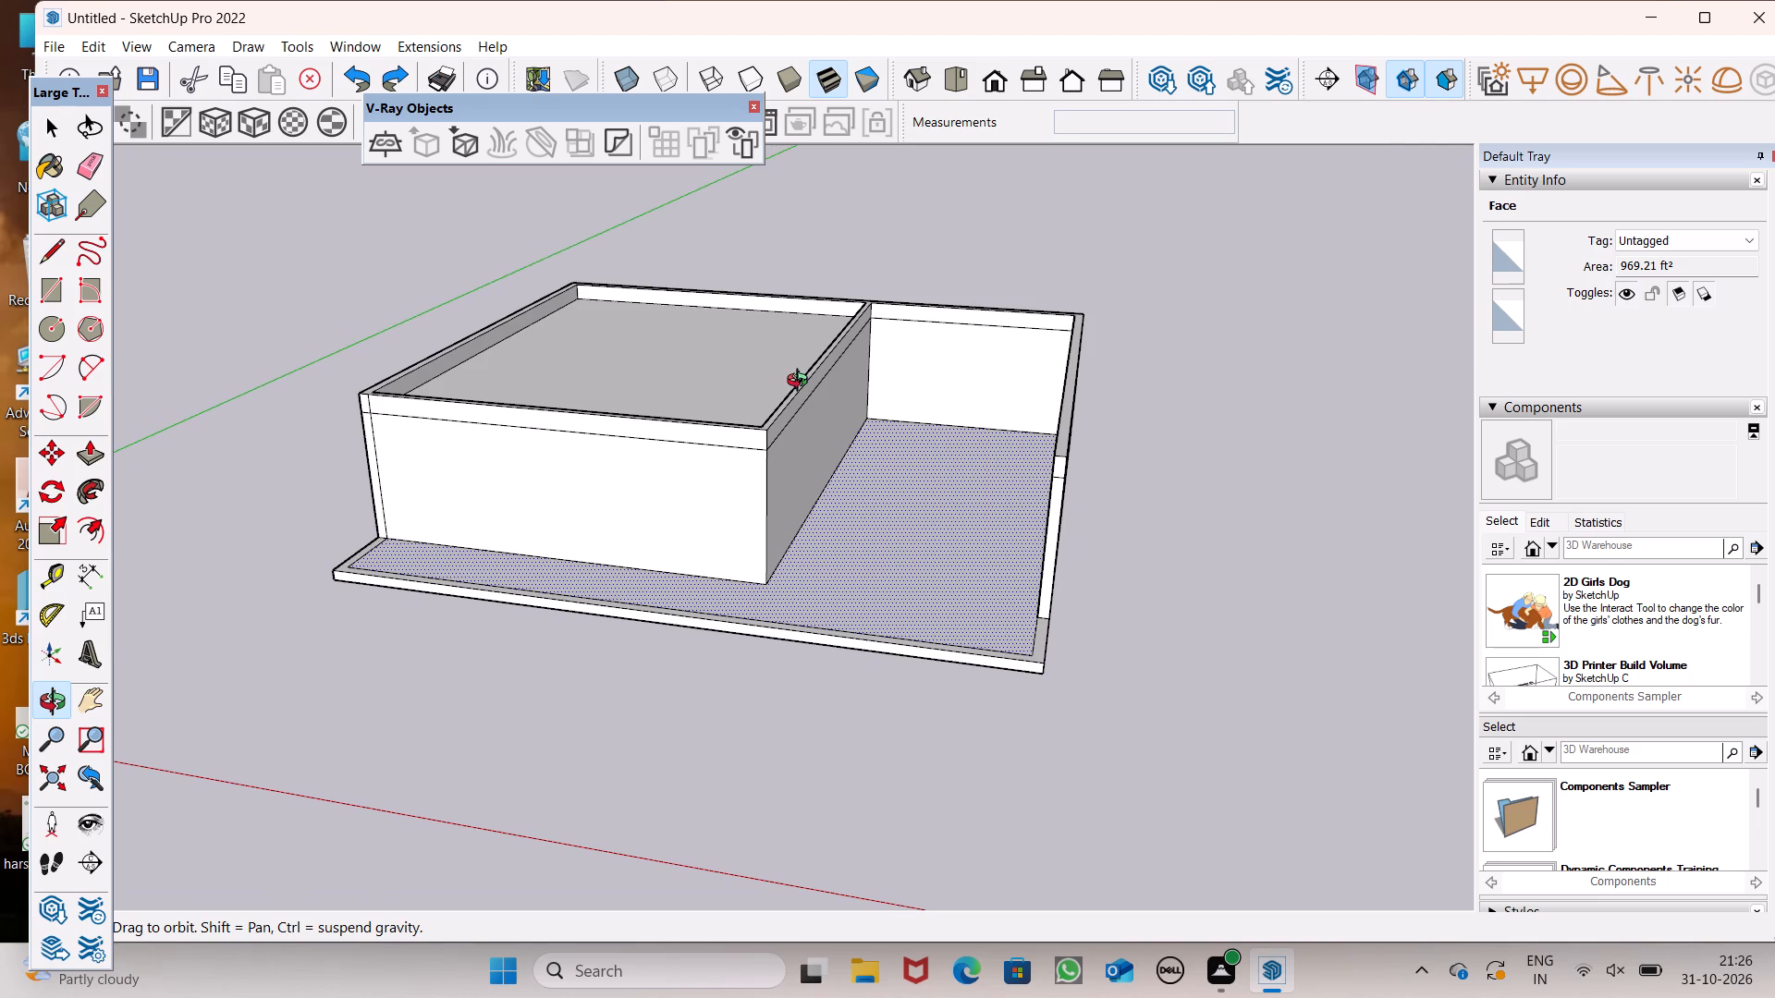
pyautogui.moveTo(802, 383); pyautogui.dragTo(803, 383, button='middle')
pyautogui.scroll(-4, 858, 408)
pyautogui.moveTo(839, 426); pyautogui.dragTo(992, 440, button='middle')
pyautogui.scroll(-4, 992, 440)
pyautogui.scroll(4, 939, 369)
pyautogui.scroll(-2, 930, 391)
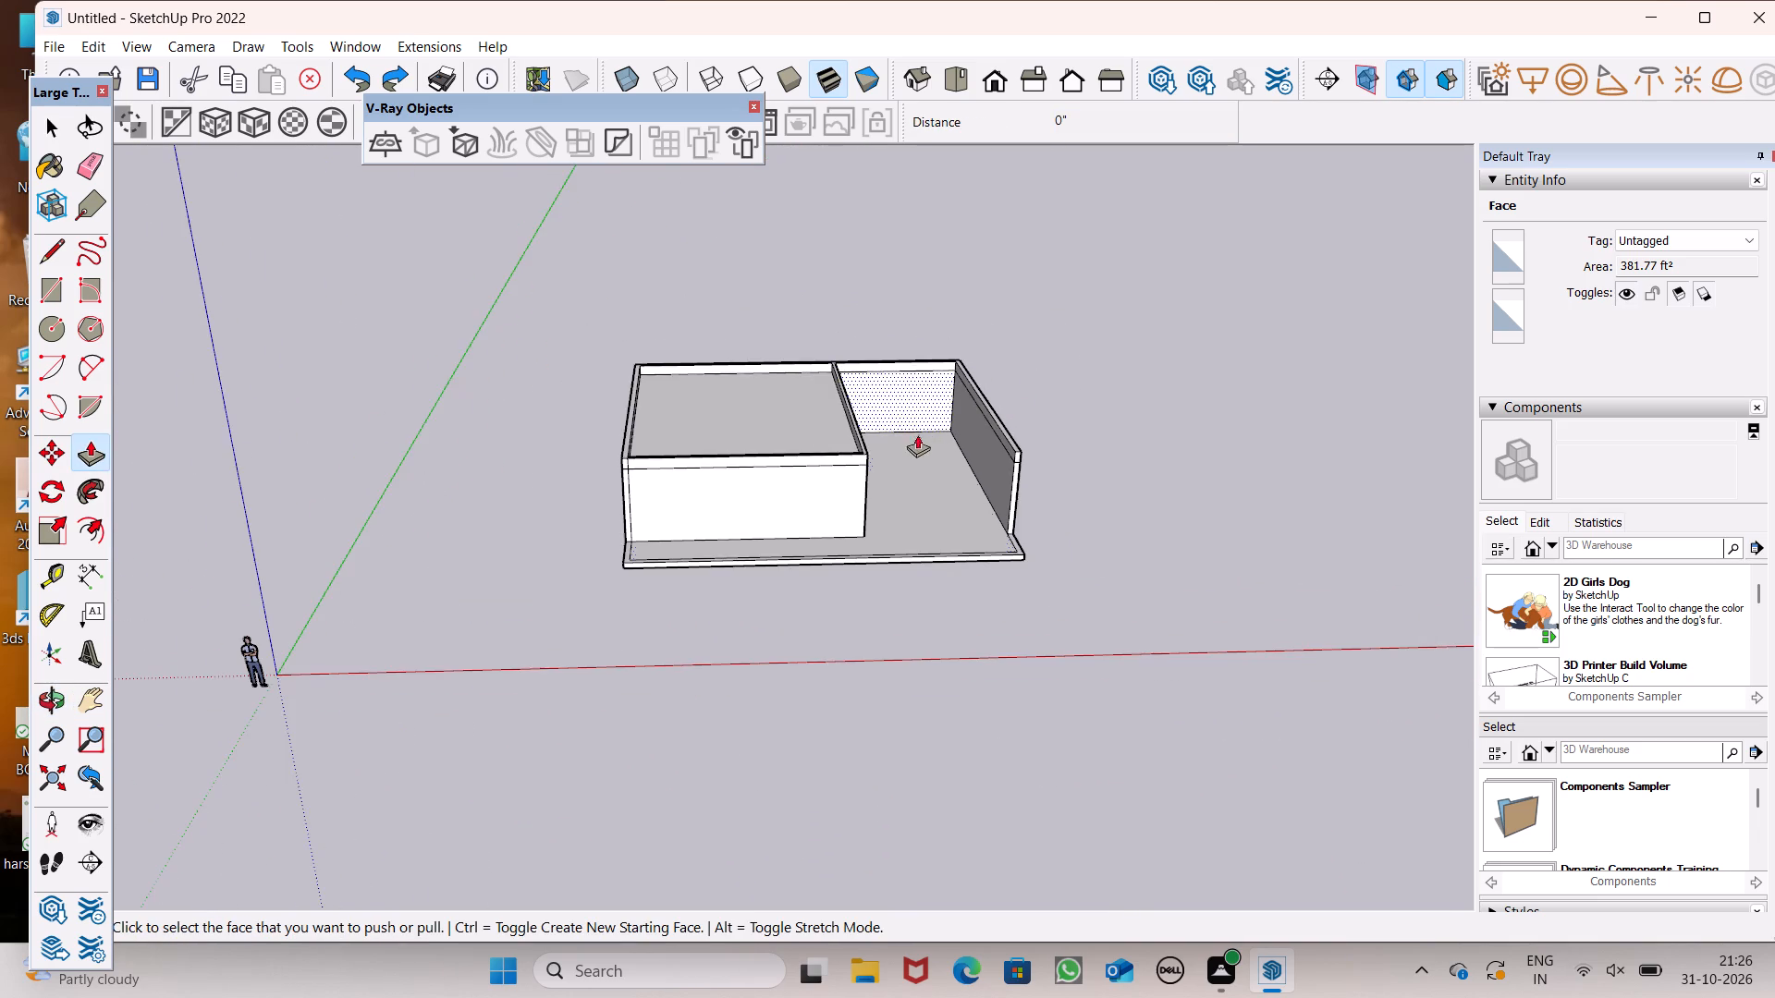
pyautogui.moveTo(918, 442); pyautogui.dragTo(800, 470, button='middle')
pyautogui.scroll(11, 820, 465)
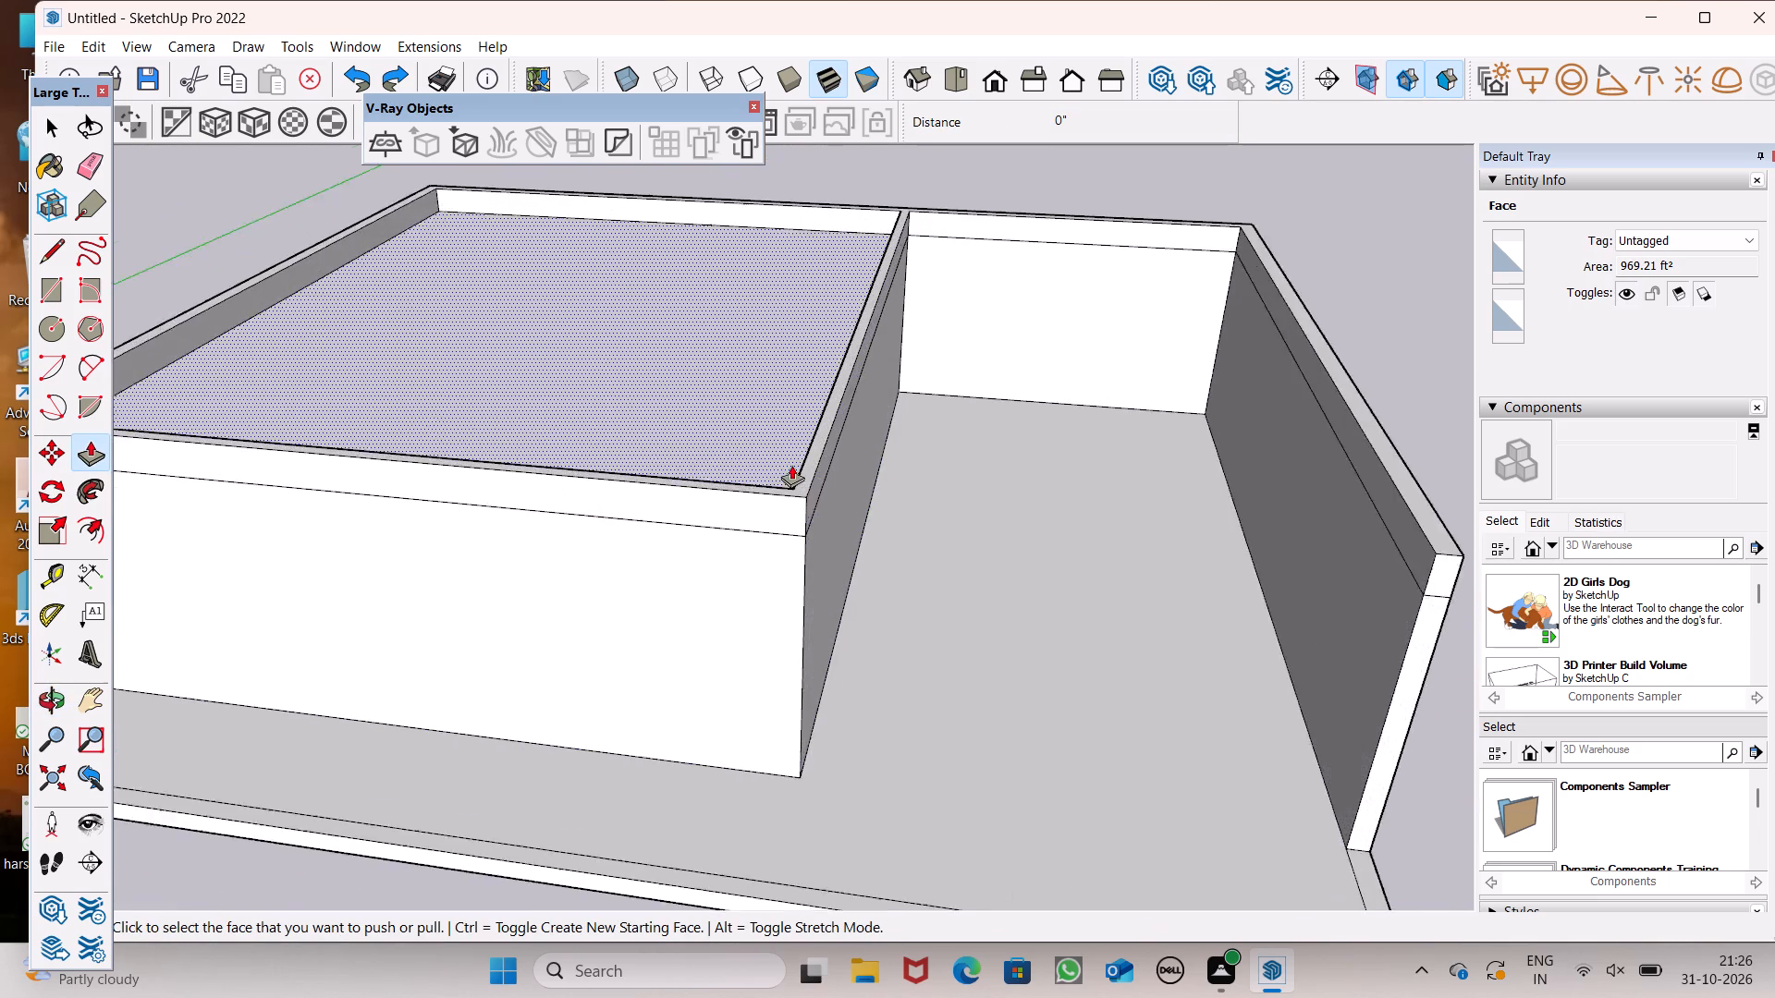
pyautogui.scroll(1, 791, 465)
pyautogui.scroll(-5, 799, 497)
pyautogui.moveTo(801, 494); pyautogui.dragTo(808, 460)
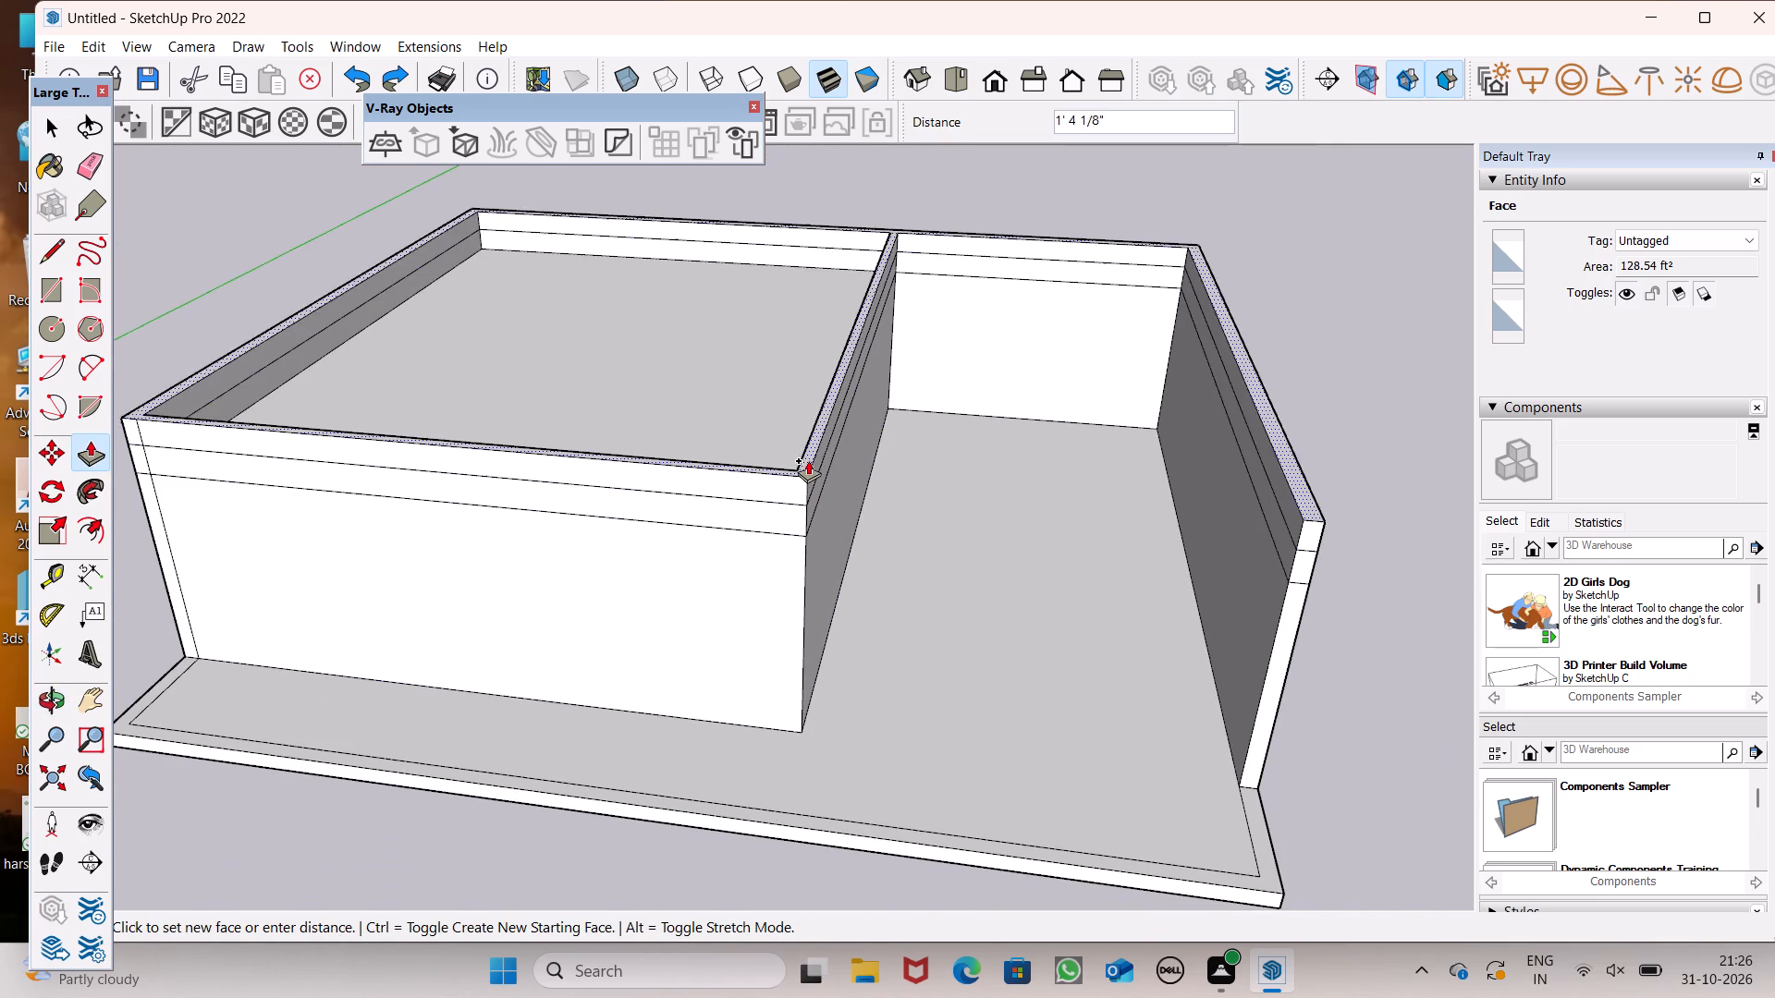
pyautogui.moveTo(808, 460); pyautogui.dragTo(813, 395)
pyautogui.write("3'")
pyautogui.press('Return')
# Pull the back wall's 1' 5" band forward about 38' 2" to the room's front corner, forming a roof slab over the open bay.
pyautogui.scroll(-2, 787, 385)
pyautogui.moveTo(848, 471); pyautogui.dragTo(767, 485, button='middle')
pyautogui.scroll(5, 768, 481)
pyautogui.scroll(-4, 758, 498)
pyautogui.moveTo(785, 506); pyautogui.dragTo(803, 454, button='middle')
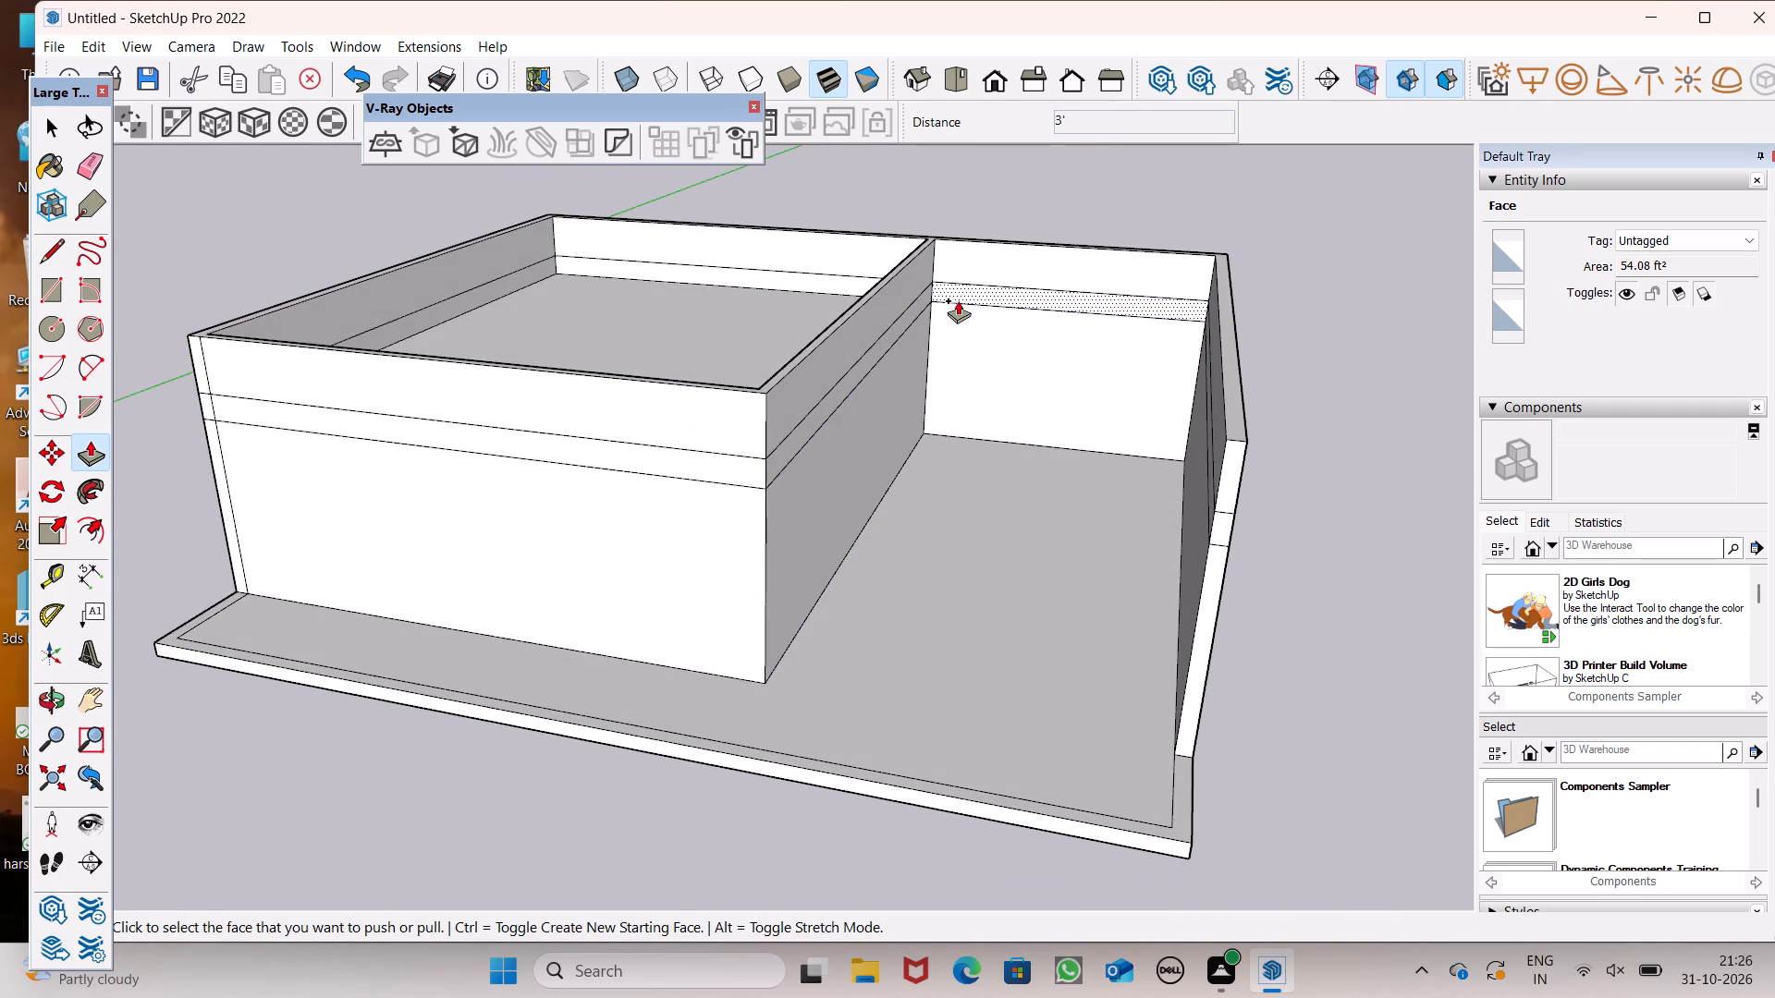
pyautogui.moveTo(958, 300); pyautogui.dragTo(771, 462)
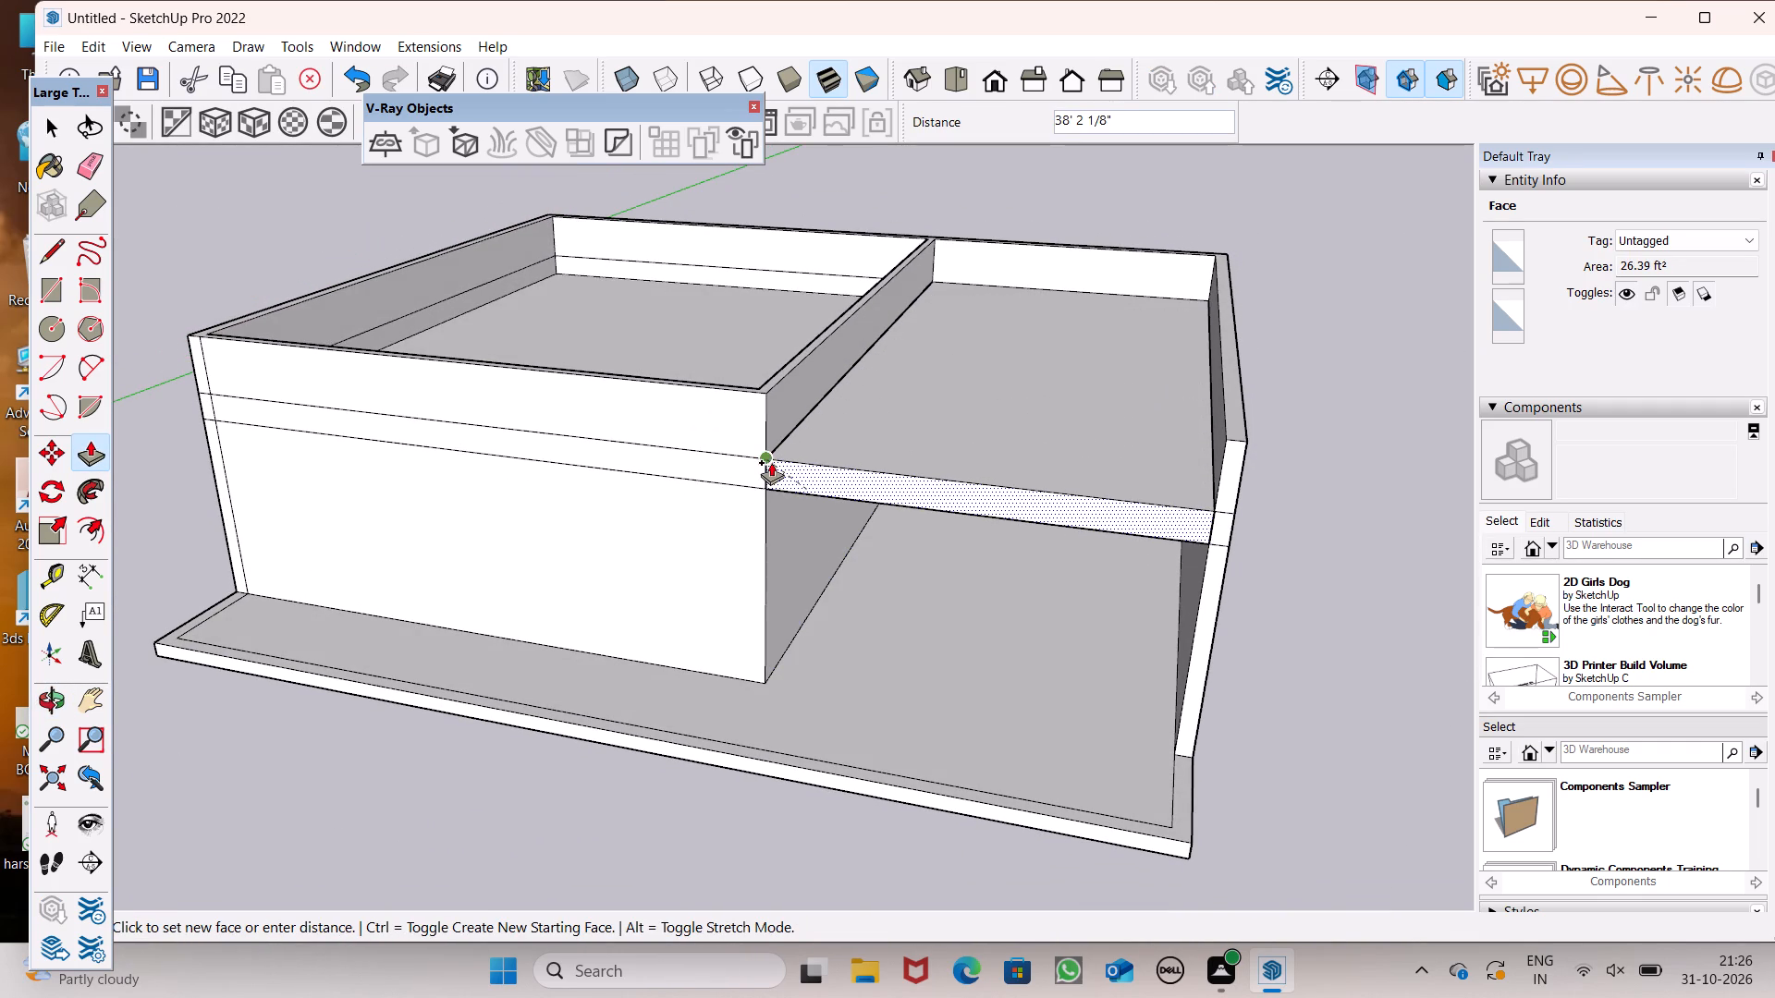
pyautogui.moveTo(771, 462); pyautogui.dragTo(765, 455)
# Erase the leftover vertical edge segments near the left corner of the enclosed room's front wall.
pyautogui.scroll(-3, 778, 418)
pyautogui.moveTo(948, 443); pyautogui.dragTo(988, 366, button='middle')
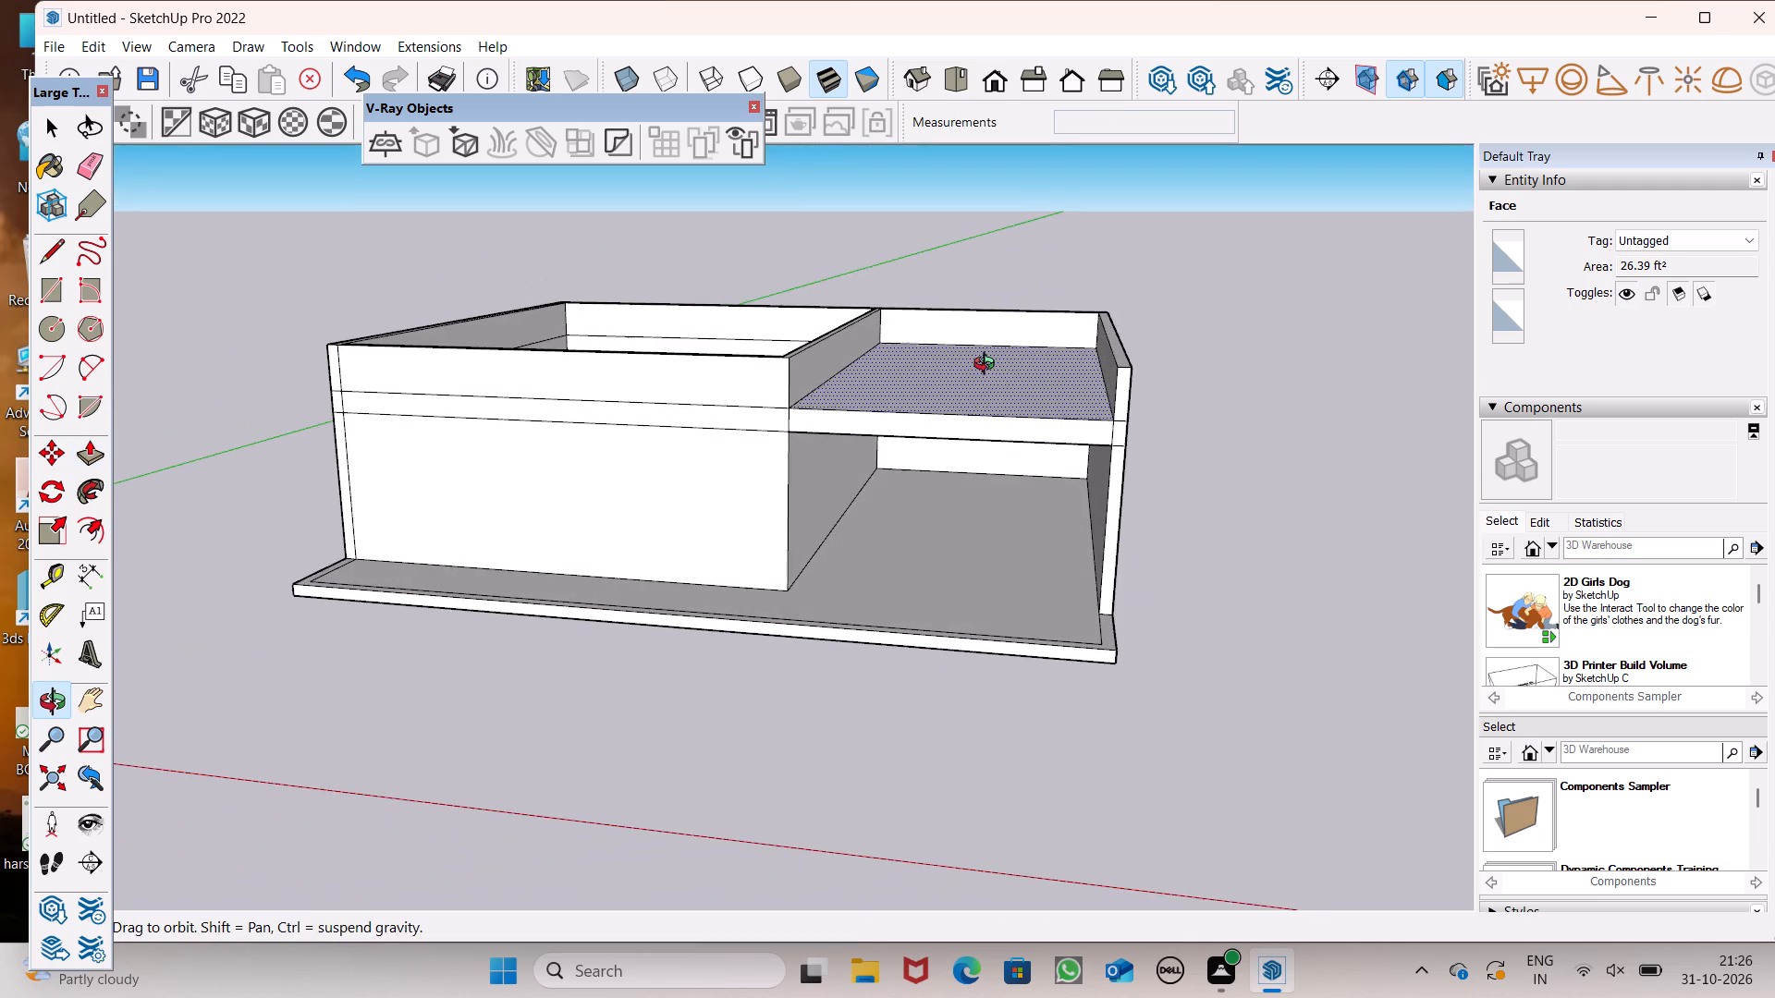
pyautogui.moveTo(988, 366); pyautogui.dragTo(1002, 492, button='middle')
pyautogui.scroll(-1, 998, 481)
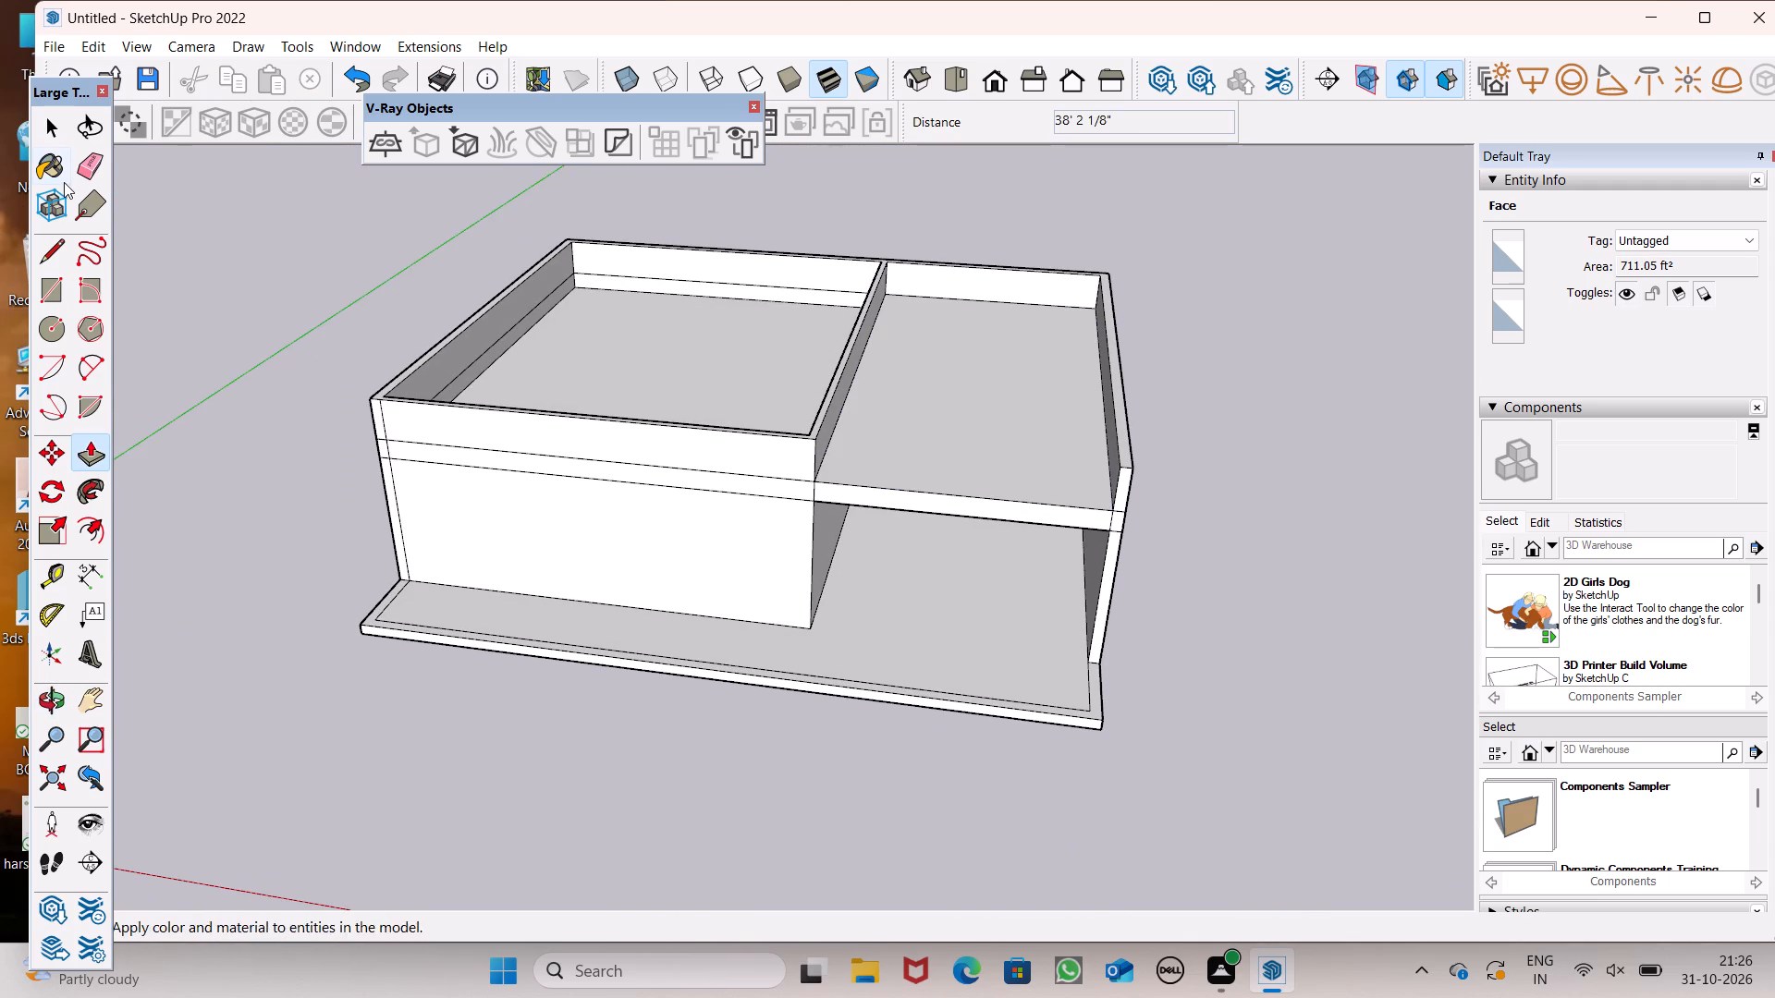
pyautogui.click(83, 176)
pyautogui.moveTo(362, 473); pyautogui.dragTo(506, 486, button='middle')
pyautogui.scroll(13, 430, 517)
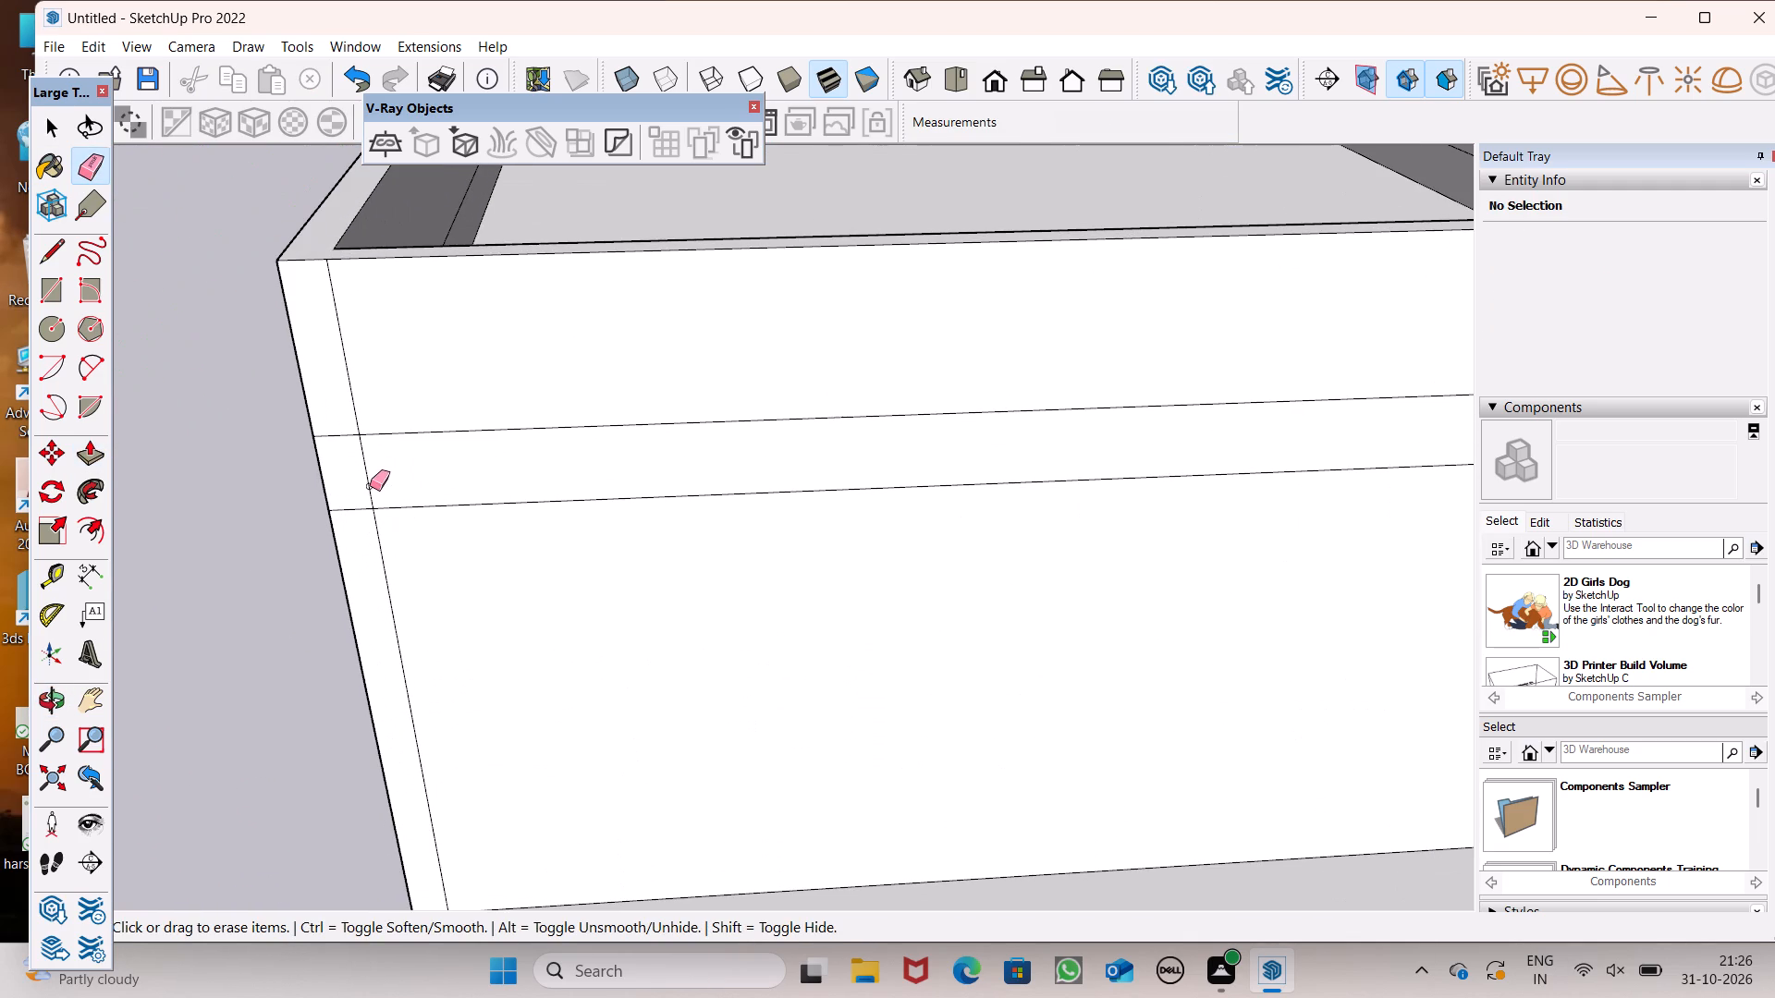
pyautogui.click(365, 474)
pyautogui.scroll(-7, 349, 416)
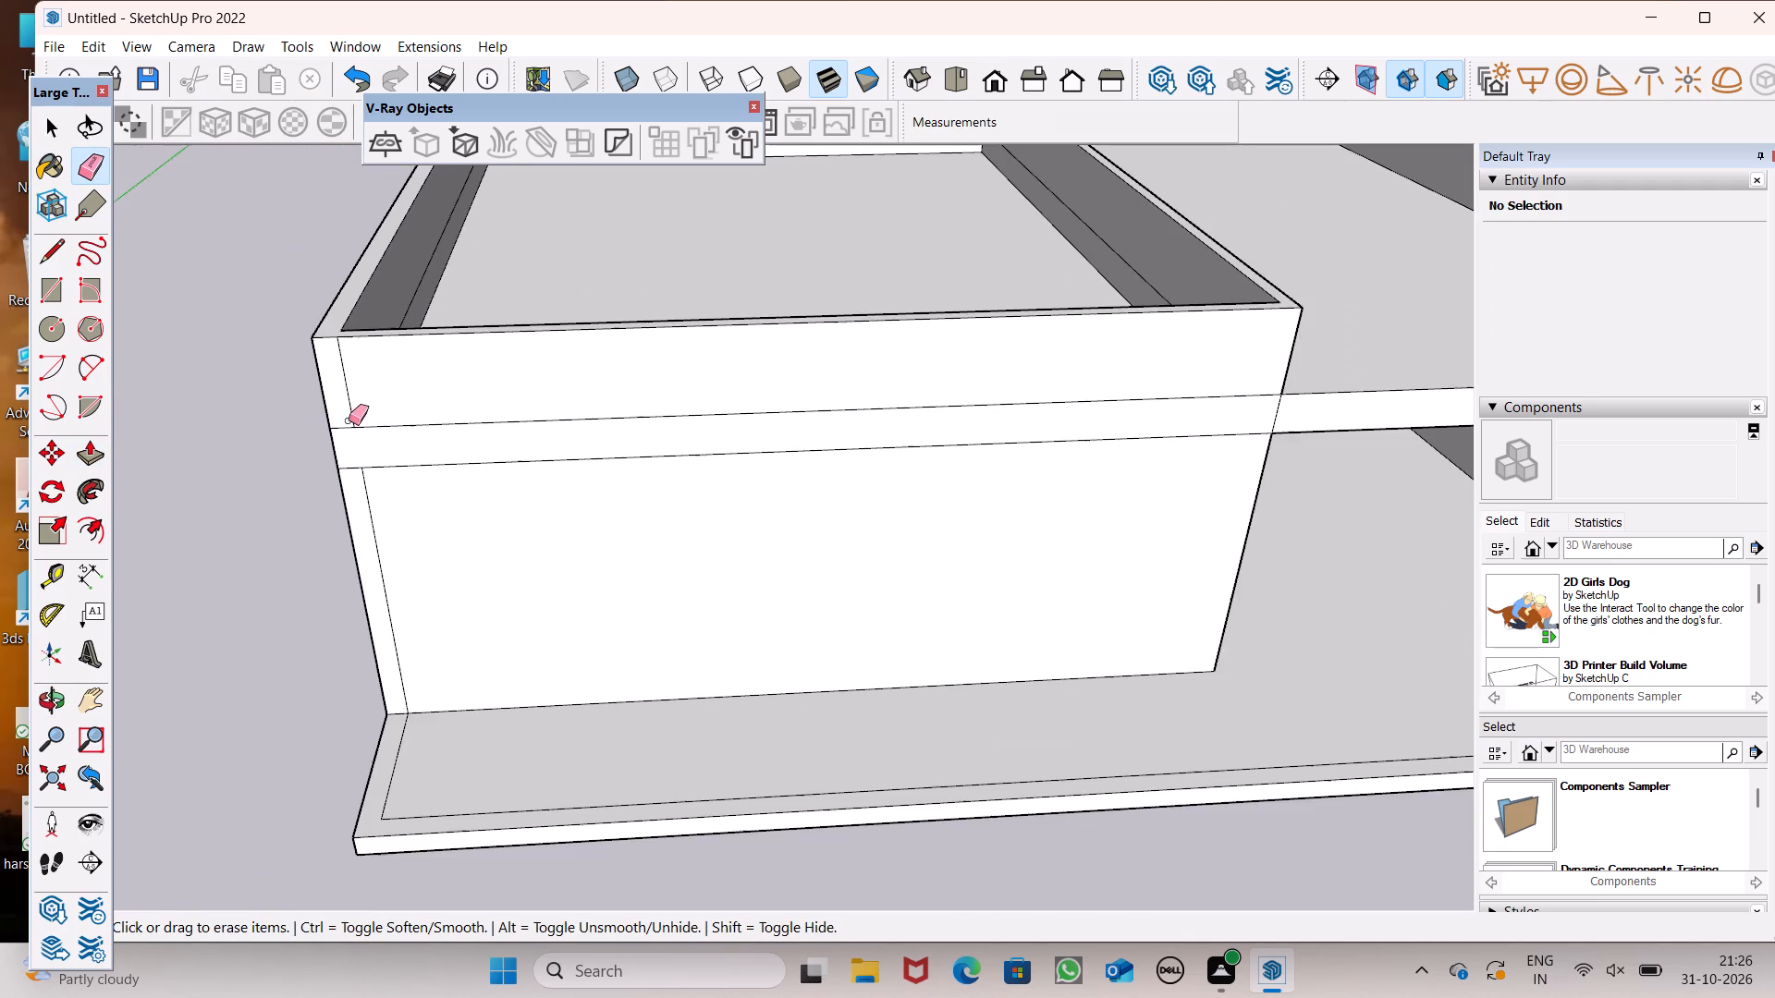
pyautogui.scroll(-3, 364, 355)
pyautogui.moveTo(755, 453); pyautogui.dragTo(710, 482, button='middle')
pyautogui.scroll(3, 385, 422)
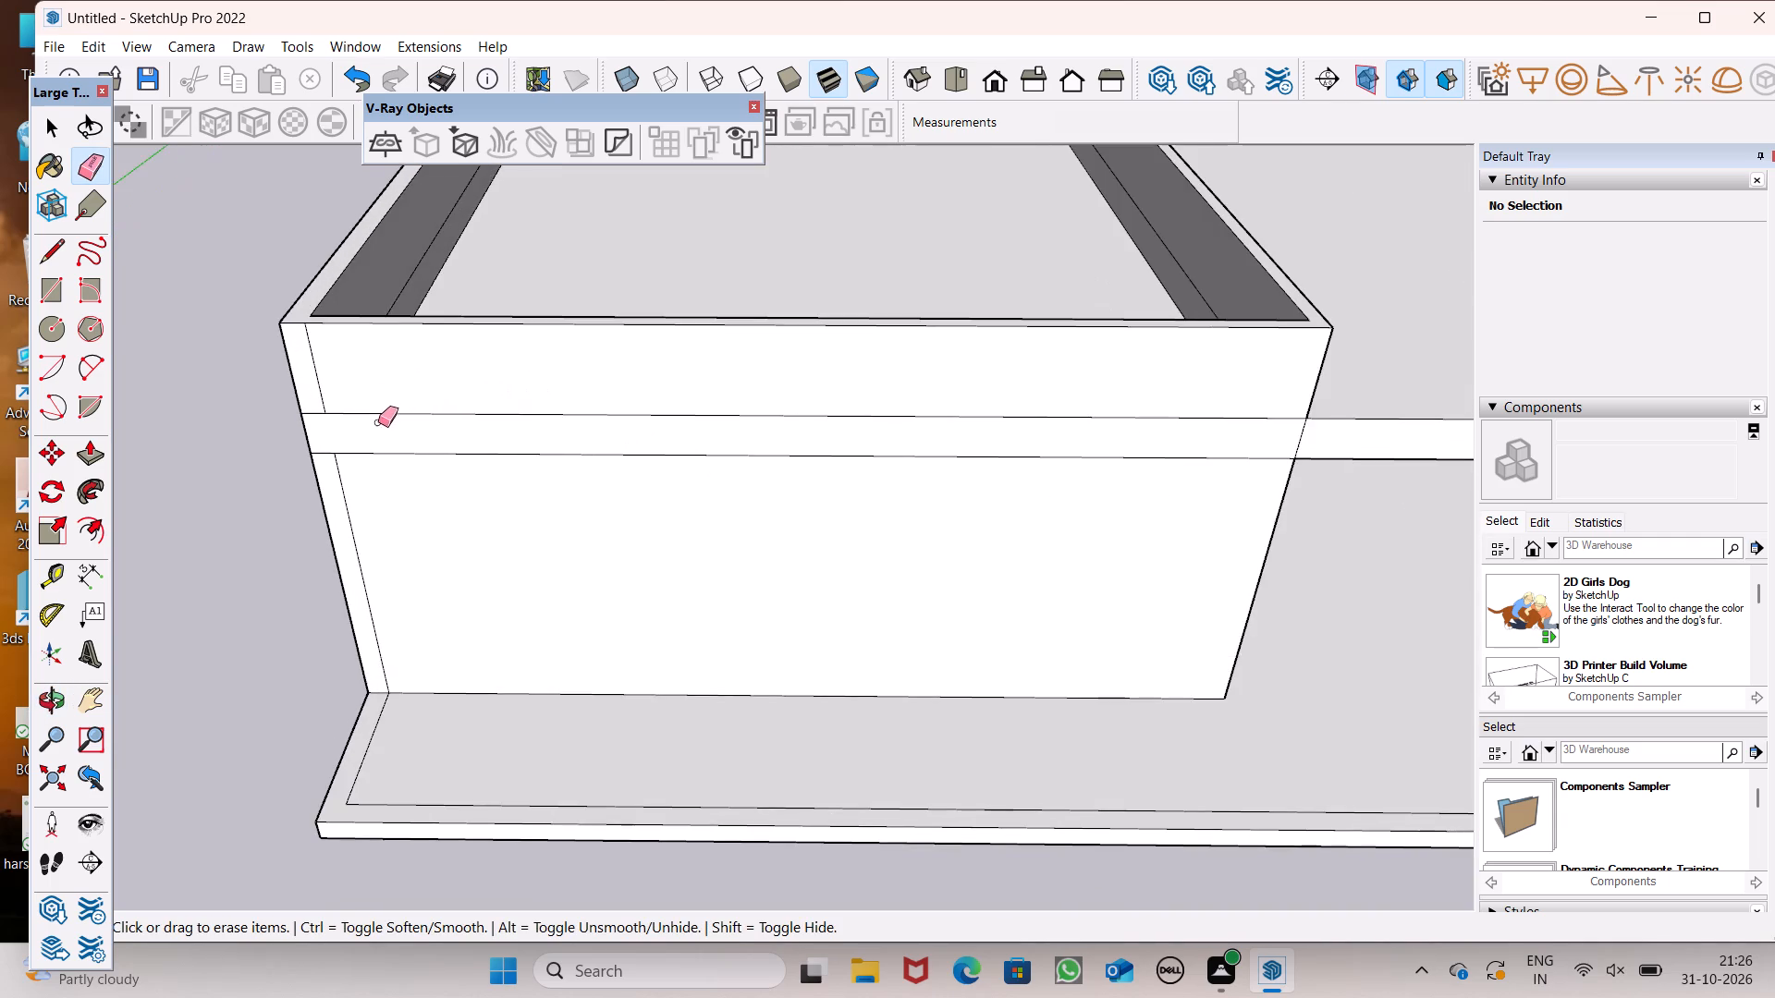
pyautogui.scroll(-2, 641, 431)
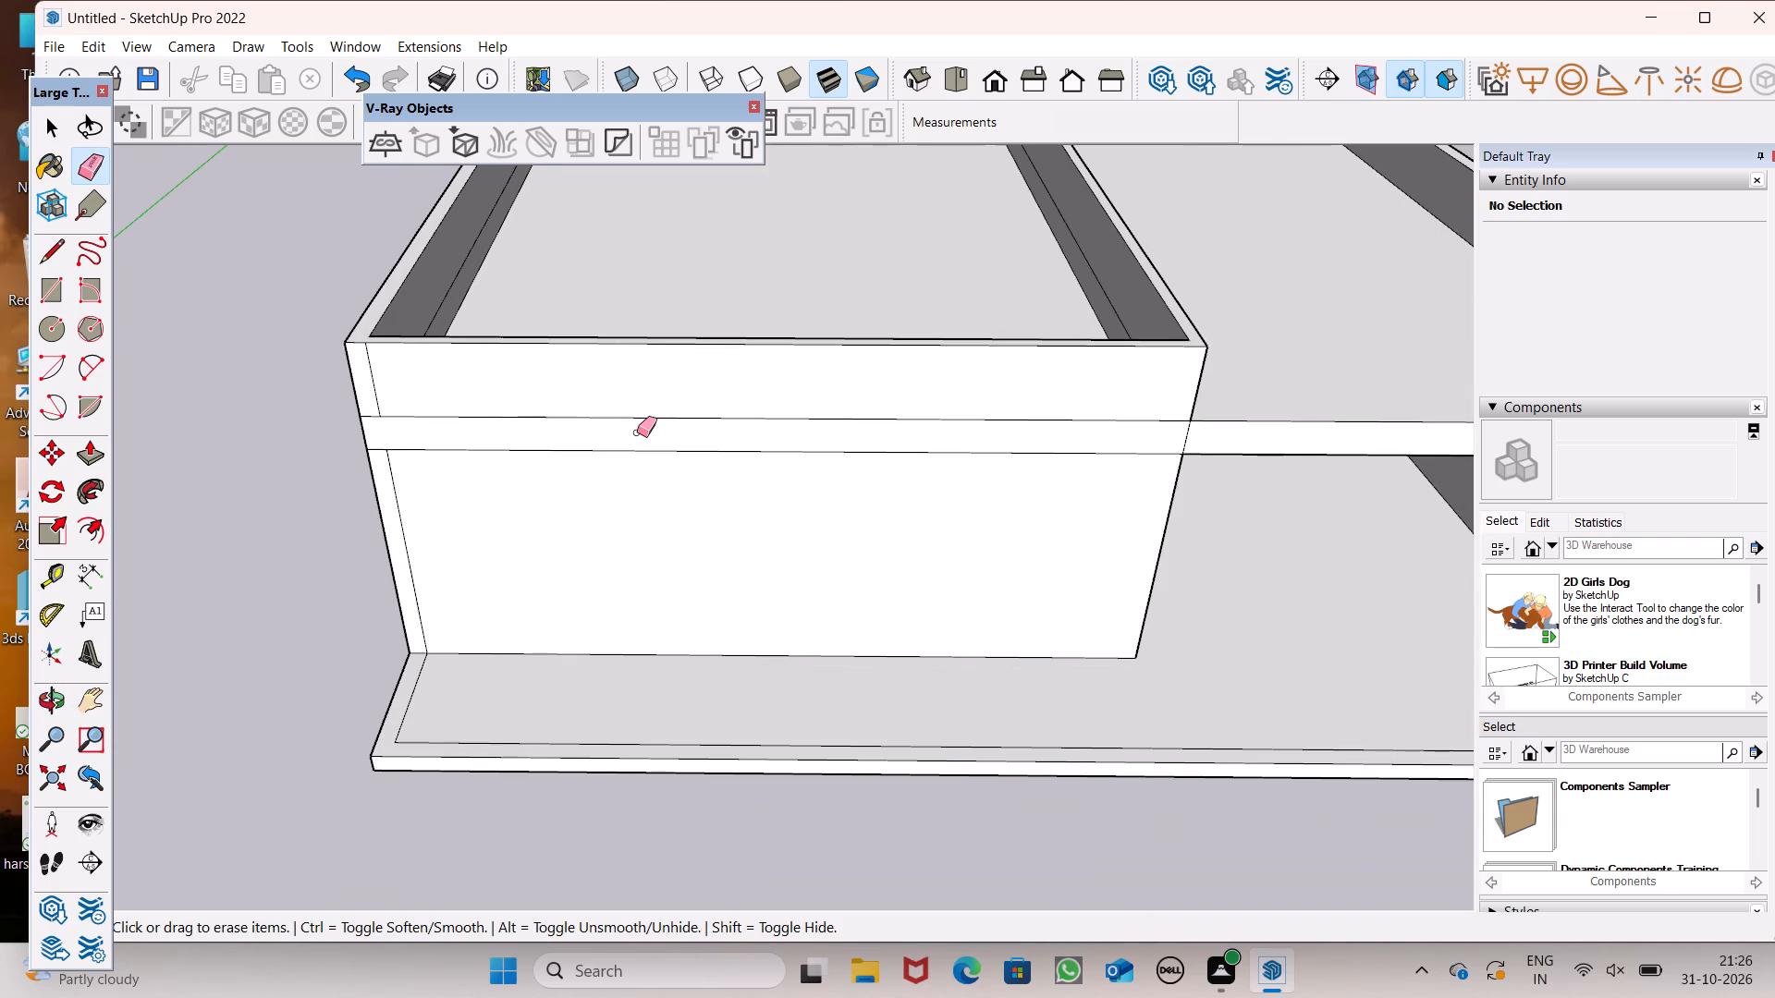
pyautogui.scroll(6, 398, 519)
pyautogui.moveTo(394, 500); pyautogui.dragTo(400, 484)
pyautogui.moveTo(368, 283); pyautogui.dragTo(361, 283)
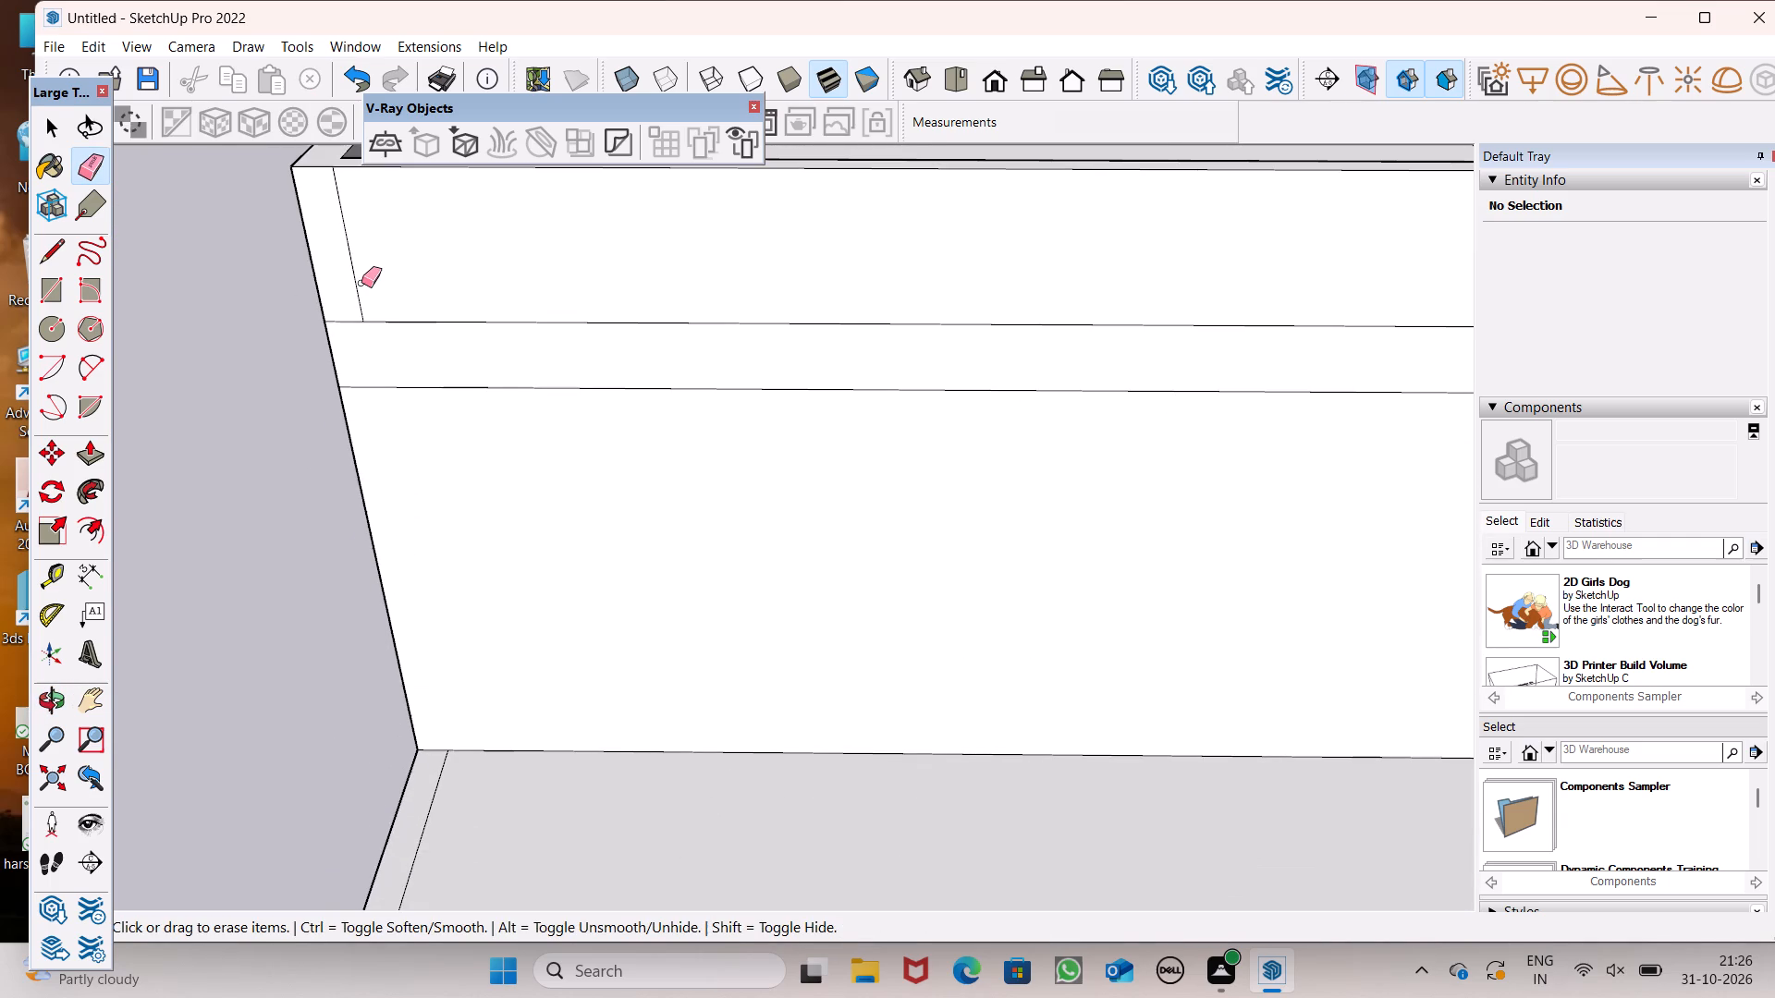
pyautogui.moveTo(361, 283); pyautogui.dragTo(356, 287)
pyautogui.scroll(-5, 386, 378)
pyautogui.moveTo(590, 436); pyautogui.dragTo(528, 500, button='middle')
pyautogui.scroll(-4, 406, 402)
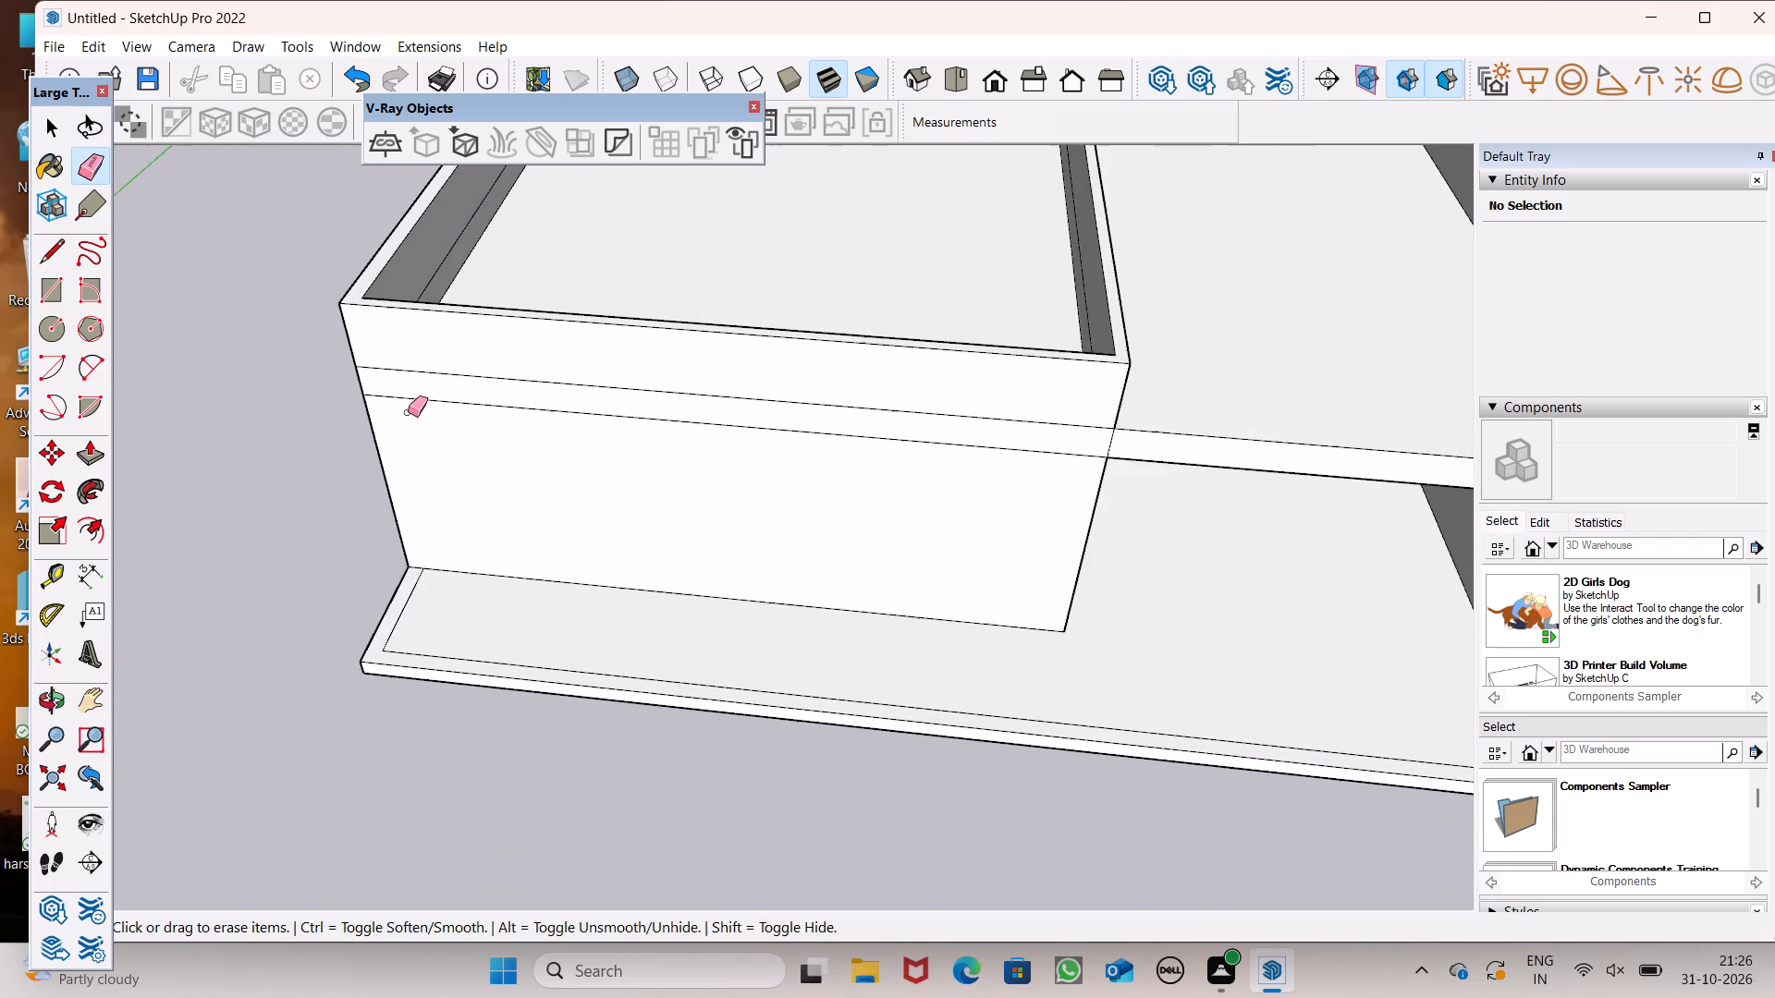
pyautogui.moveTo(491, 456); pyautogui.dragTo(589, 520, button='middle')
# Push/Pull the 1' 5" band on the enclosed room's front wall outward about 5' 2" to form a front ledge.
pyautogui.click(80, 452)
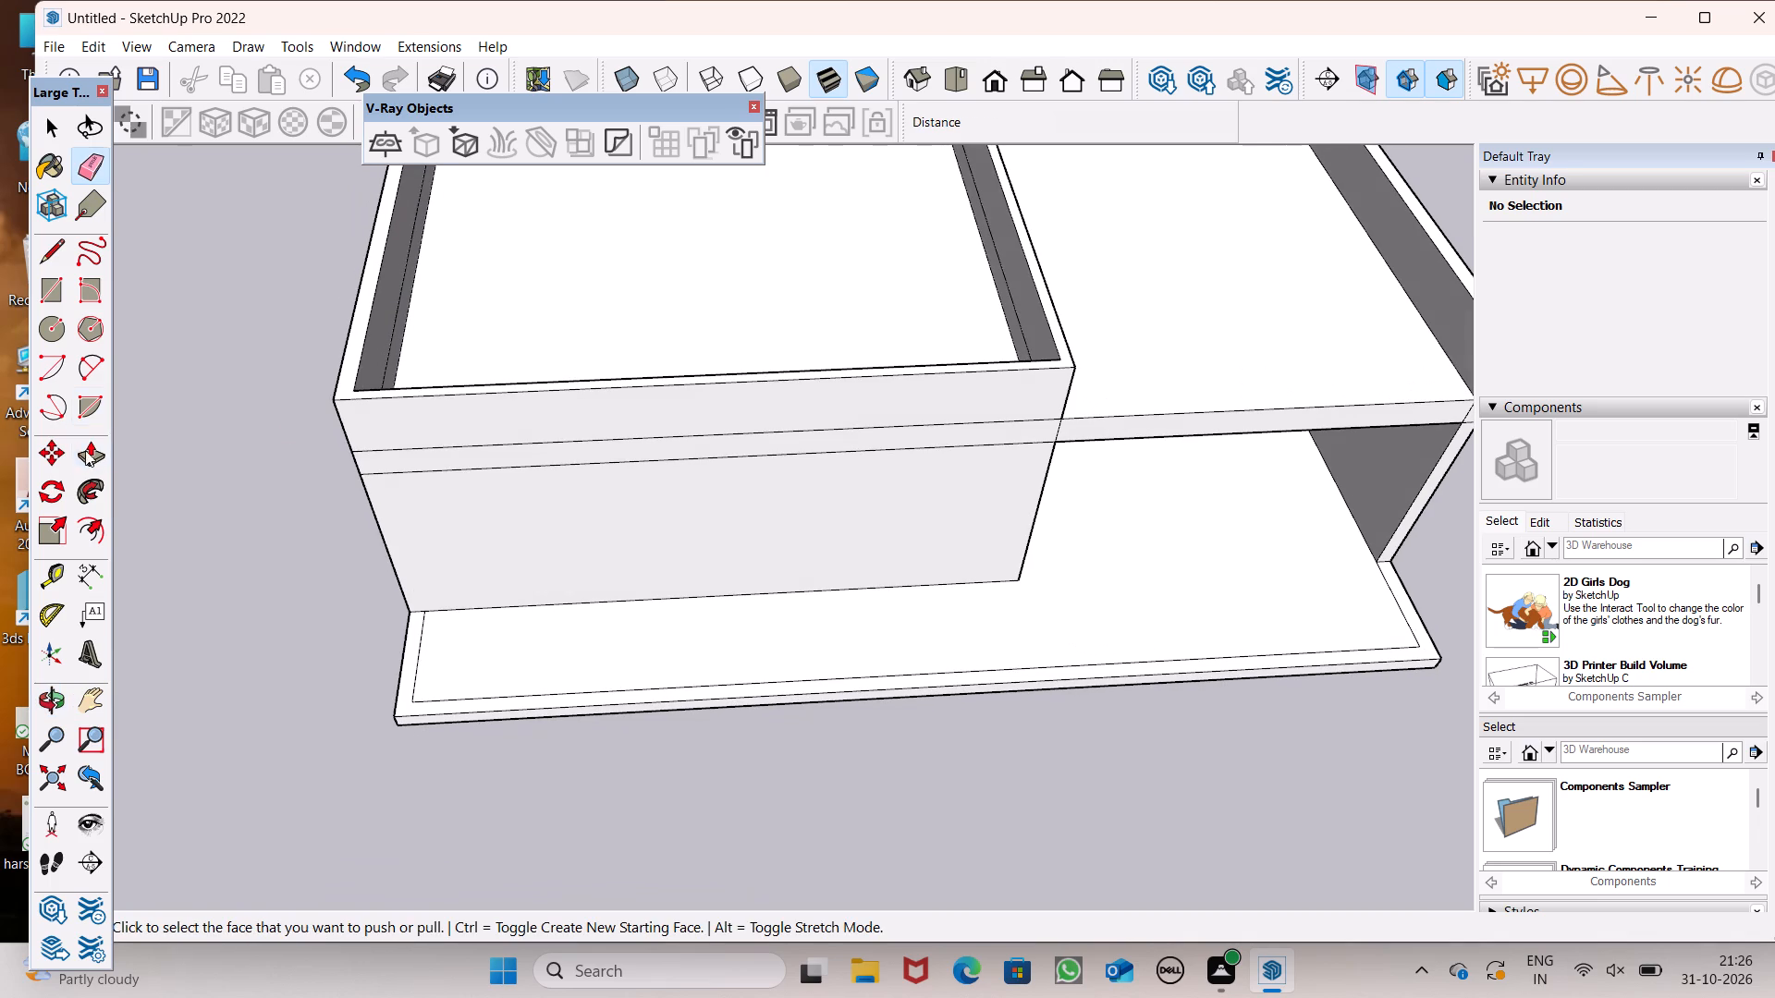
pyautogui.scroll(-1, 322, 411)
pyautogui.moveTo(364, 487); pyautogui.dragTo(442, 521, button='middle')
pyautogui.moveTo(442, 511); pyautogui.dragTo(304, 445, button='middle')
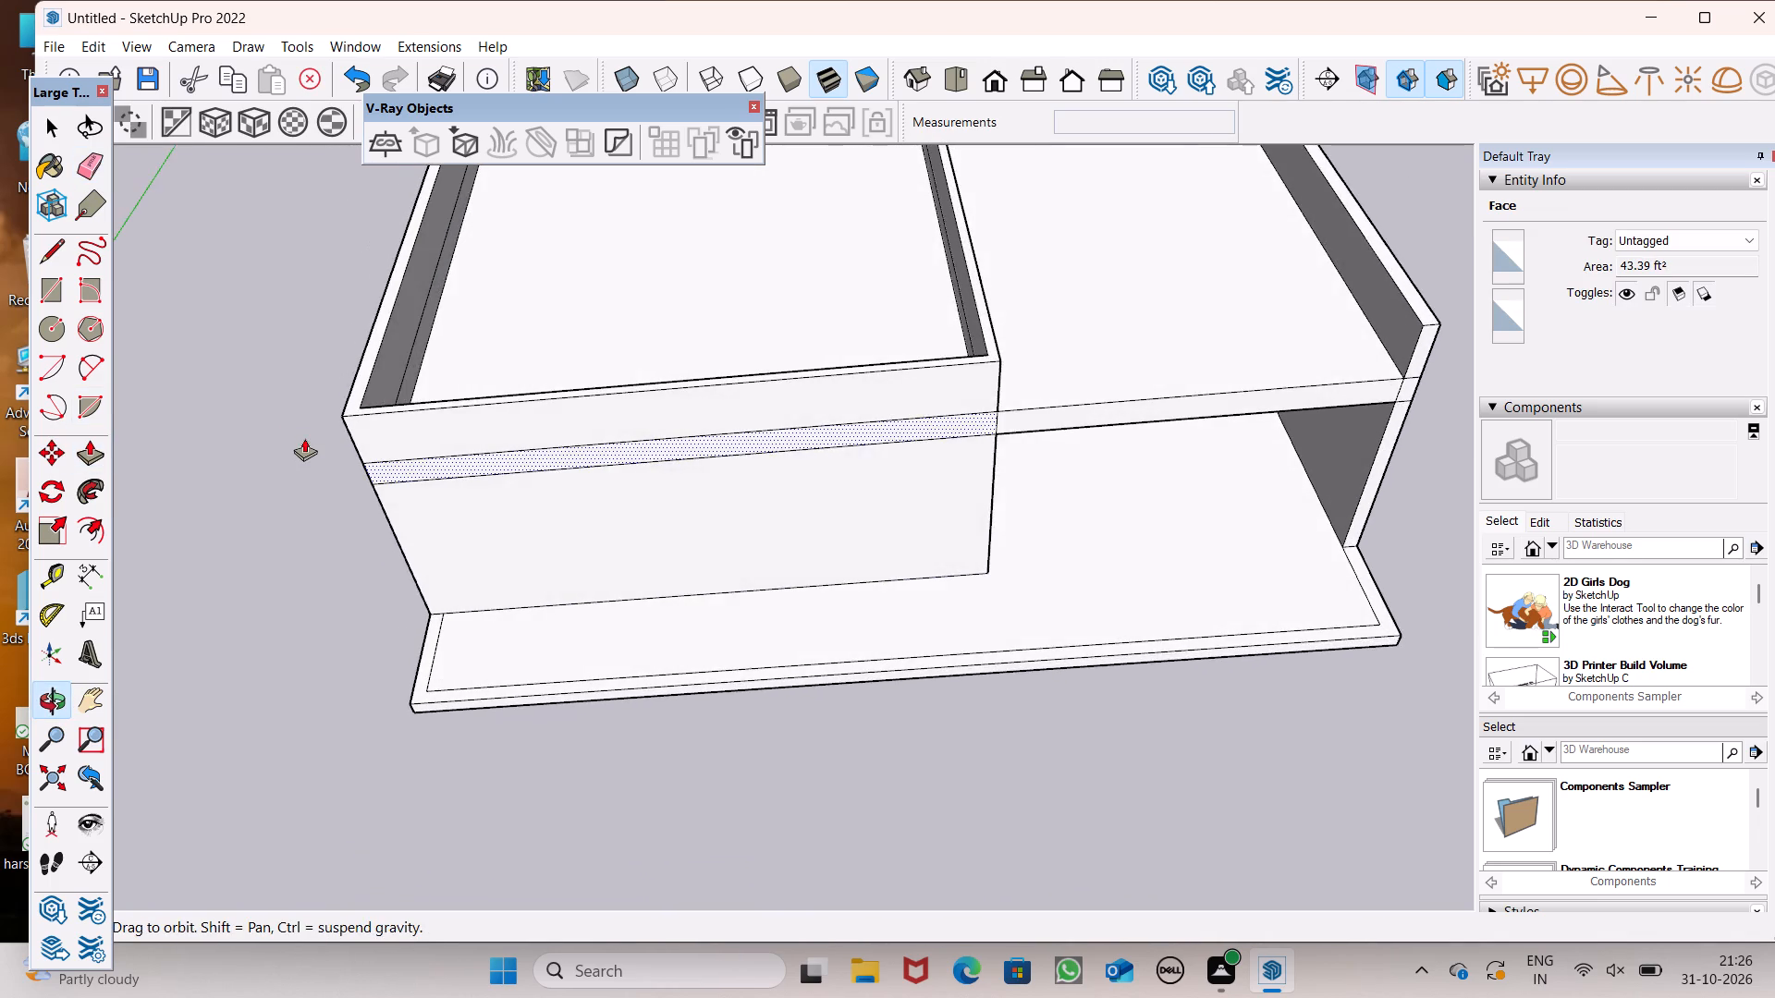
pyautogui.scroll(-1, 304, 438)
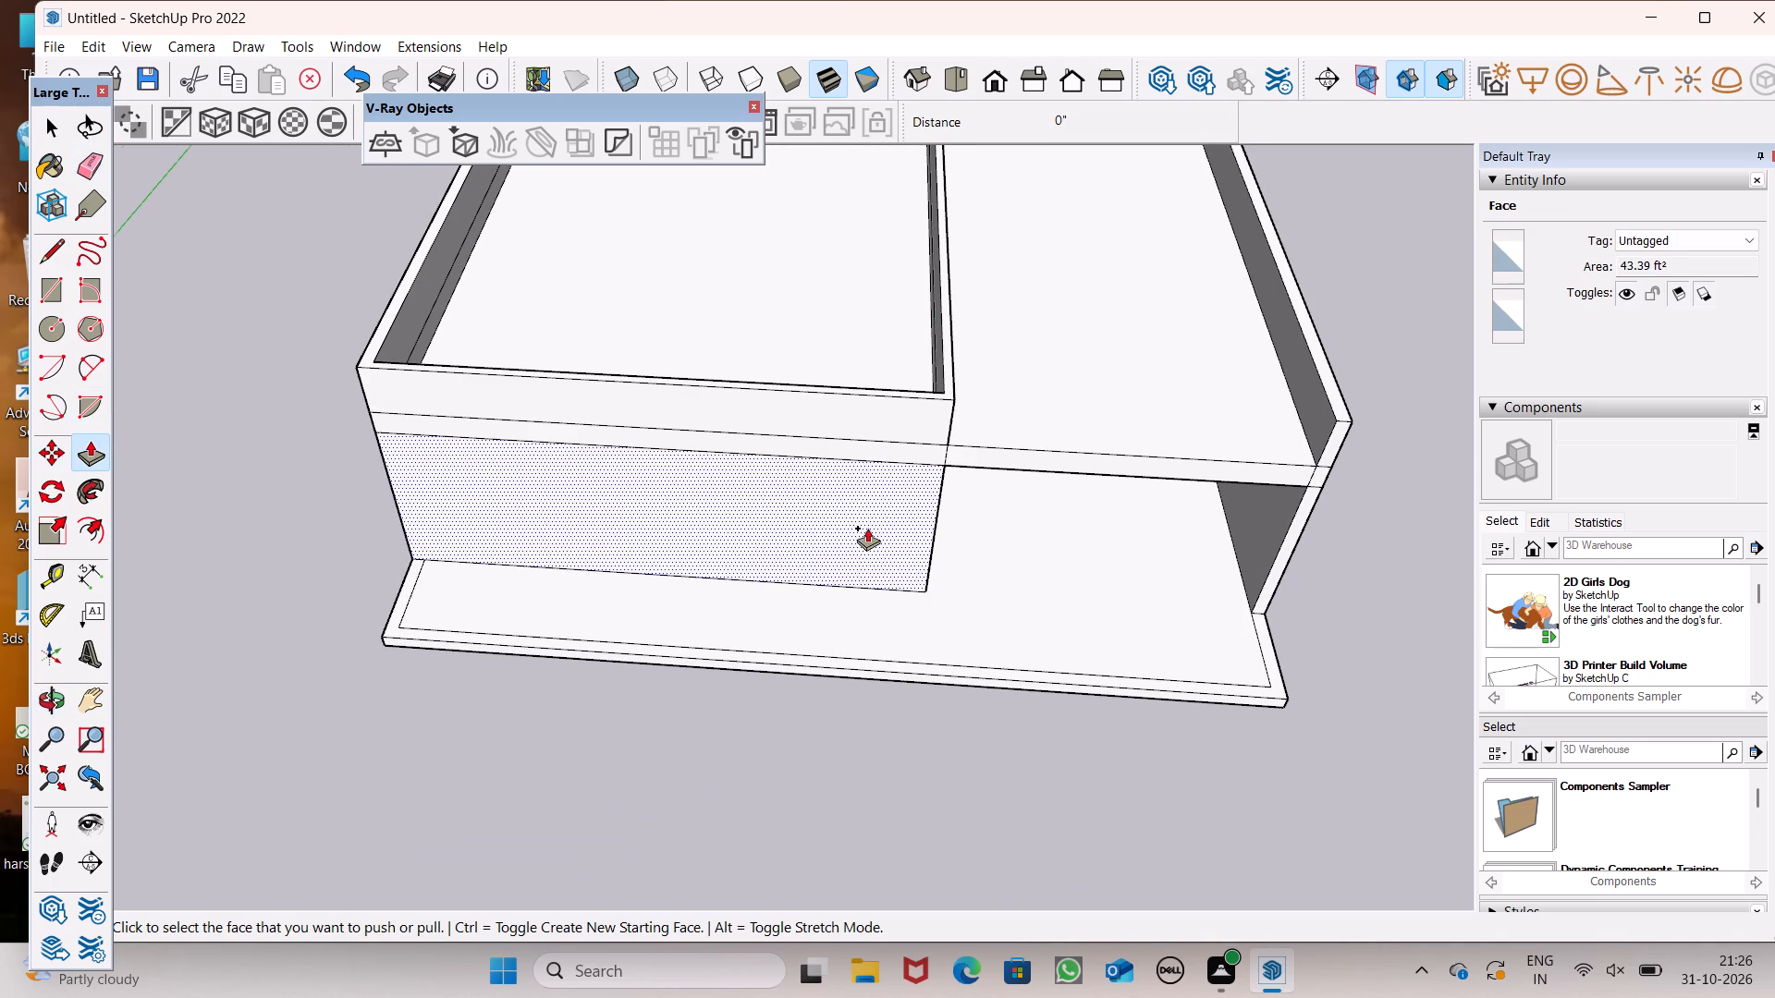
pyautogui.scroll(4, 867, 528)
pyautogui.scroll(-4, 800, 482)
pyautogui.moveTo(910, 437); pyautogui.dragTo(910, 441)
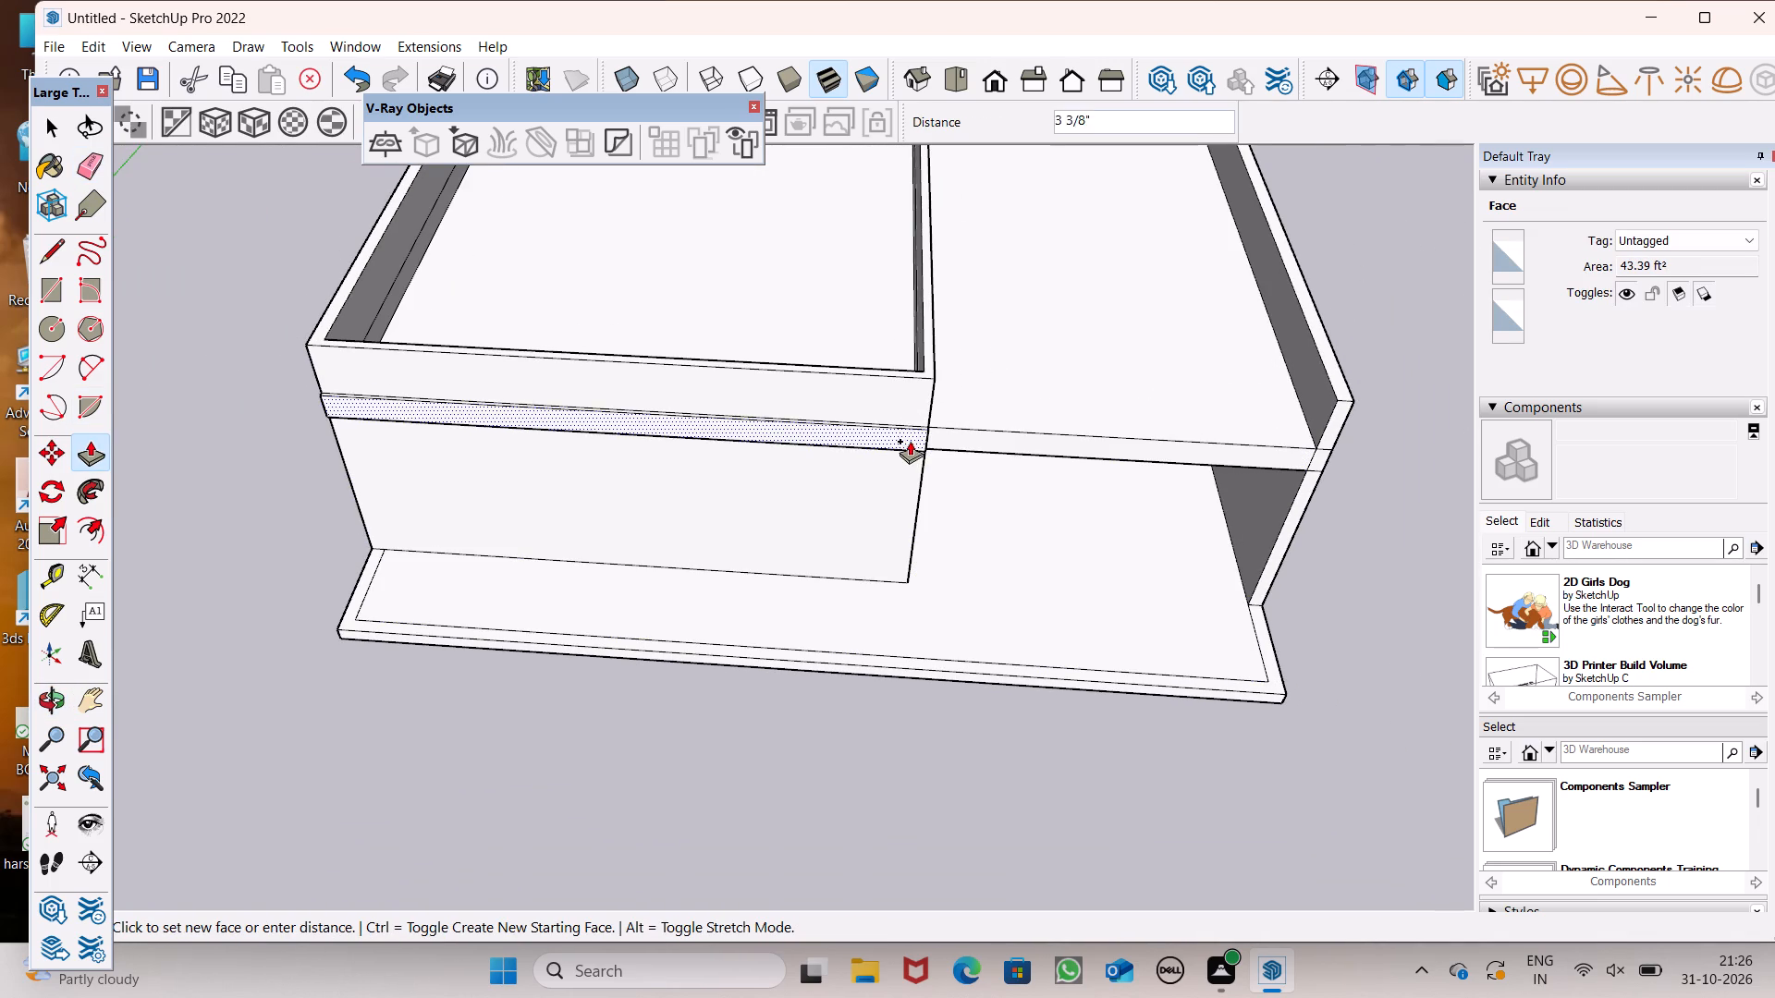
pyautogui.moveTo(910, 441); pyautogui.dragTo(909, 482)
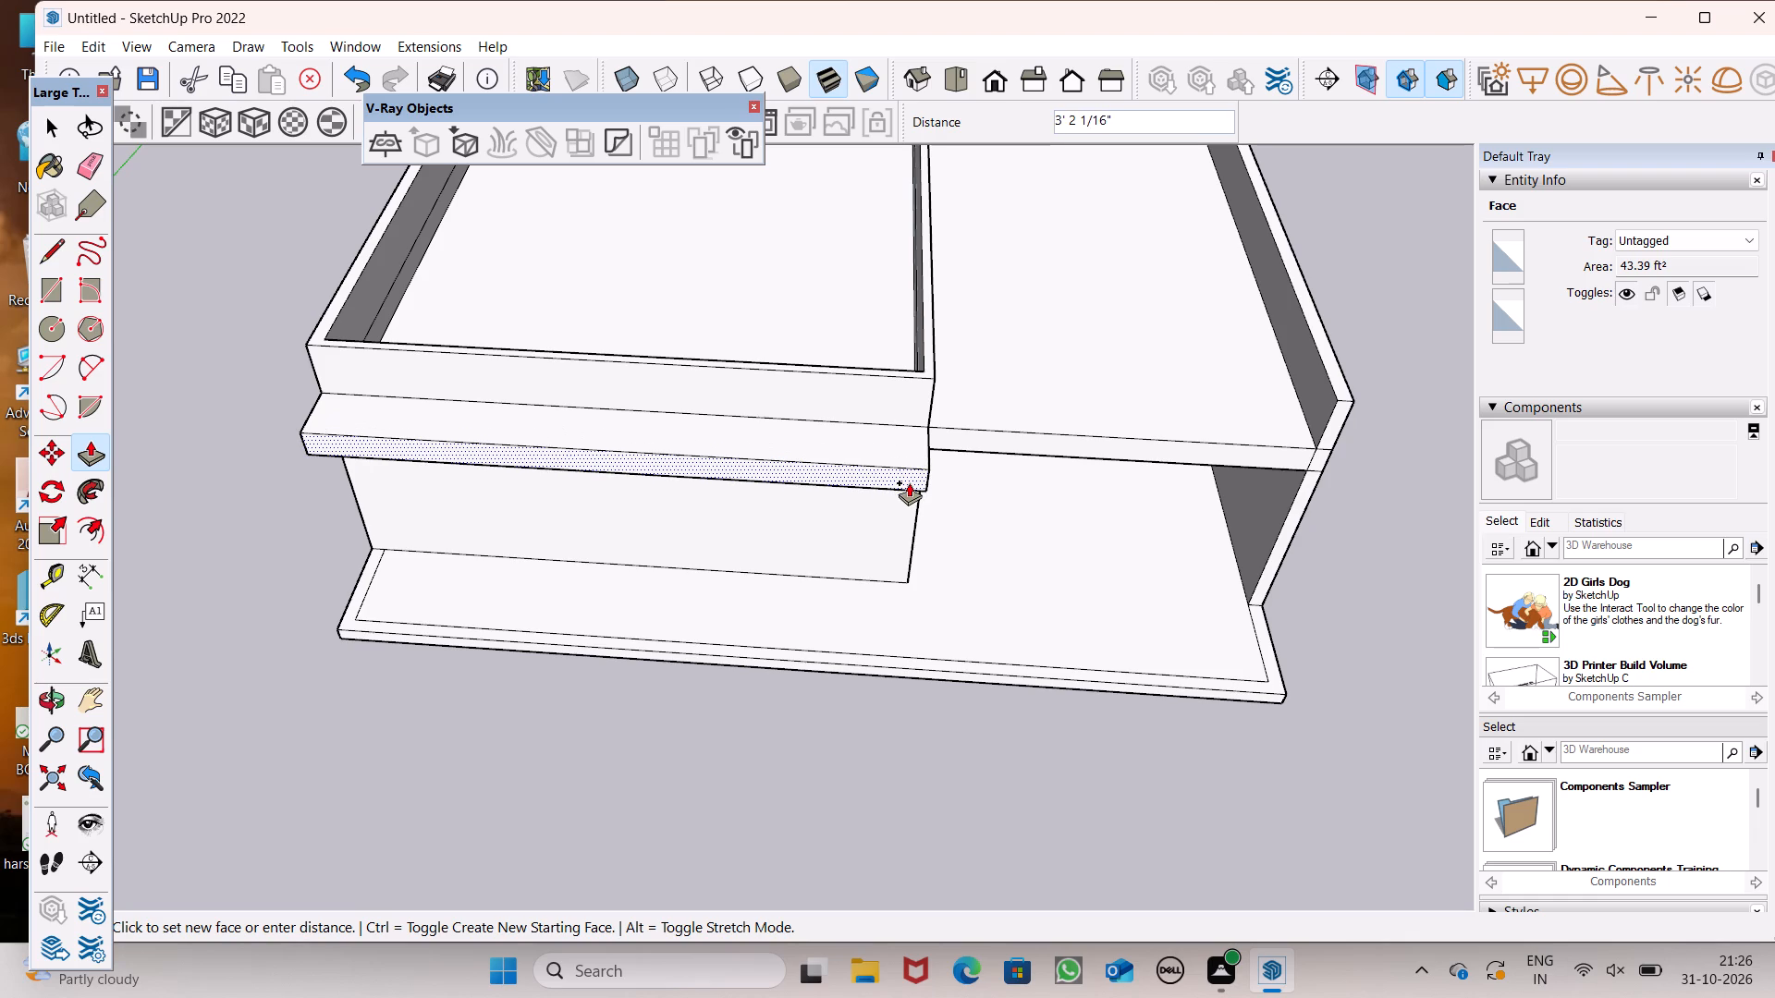
pyautogui.moveTo(909, 482); pyautogui.dragTo(909, 496)
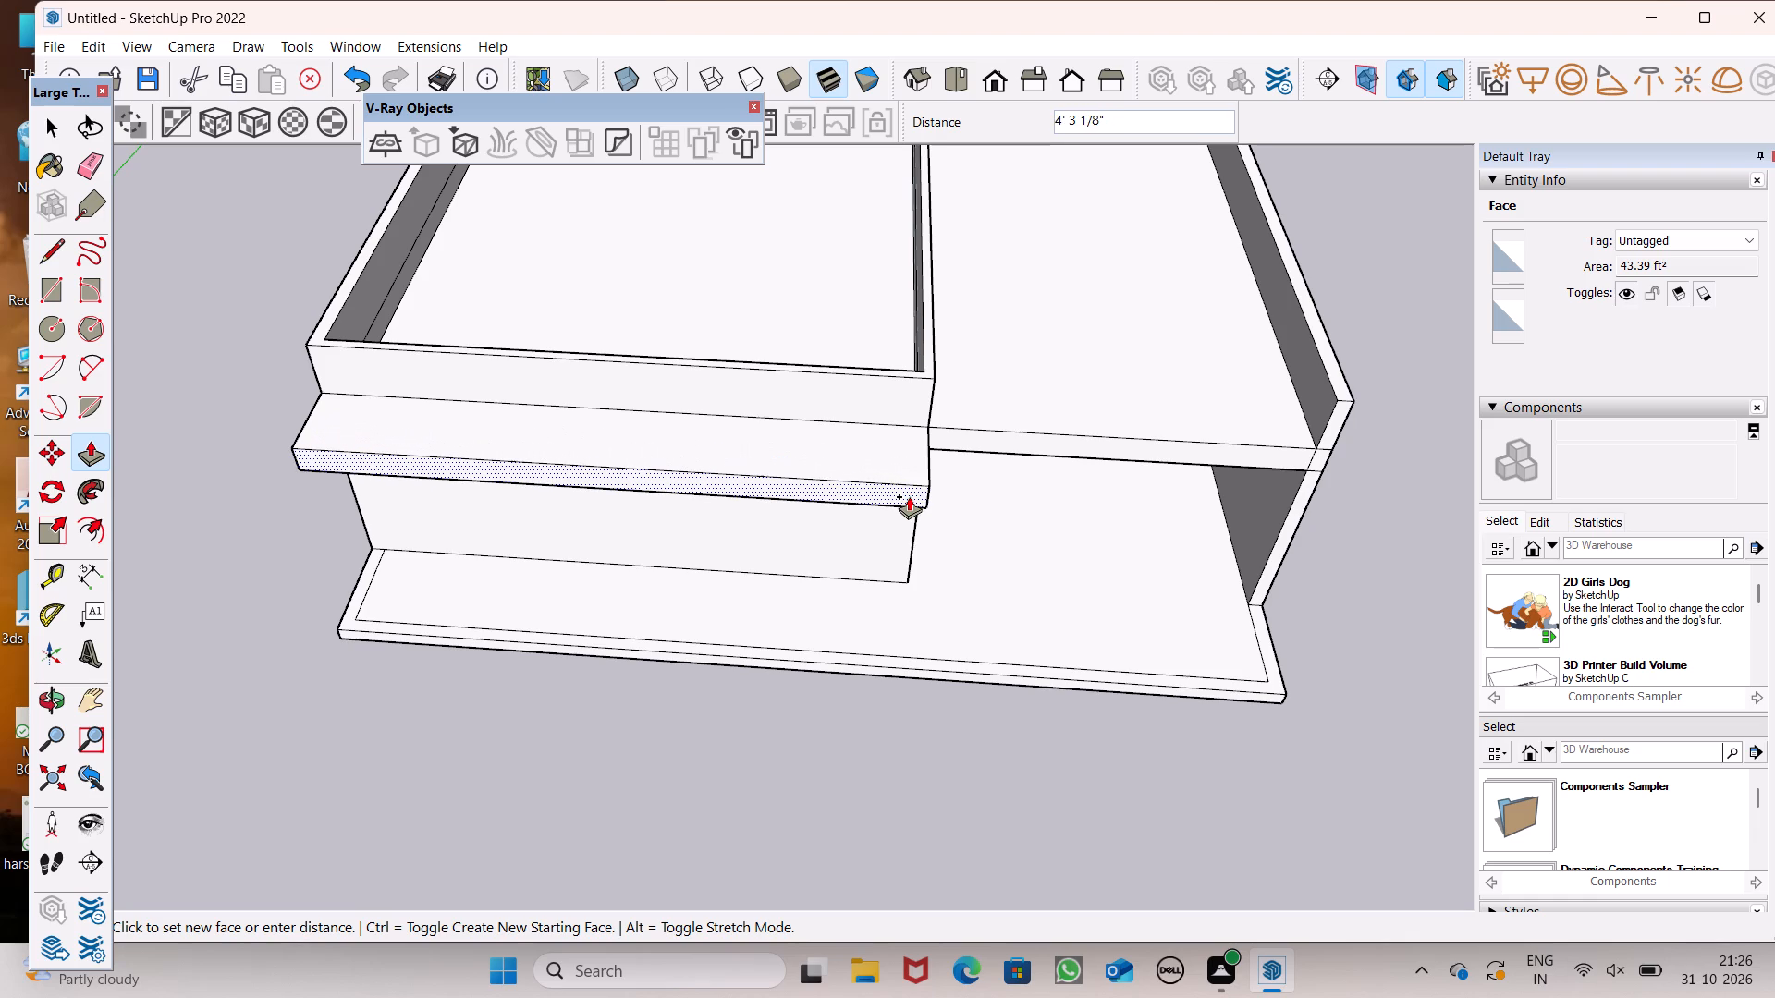
pyautogui.moveTo(909, 496); pyautogui.dragTo(907, 510)
pyautogui.moveTo(1097, 565); pyautogui.dragTo(816, 388, button='middle')
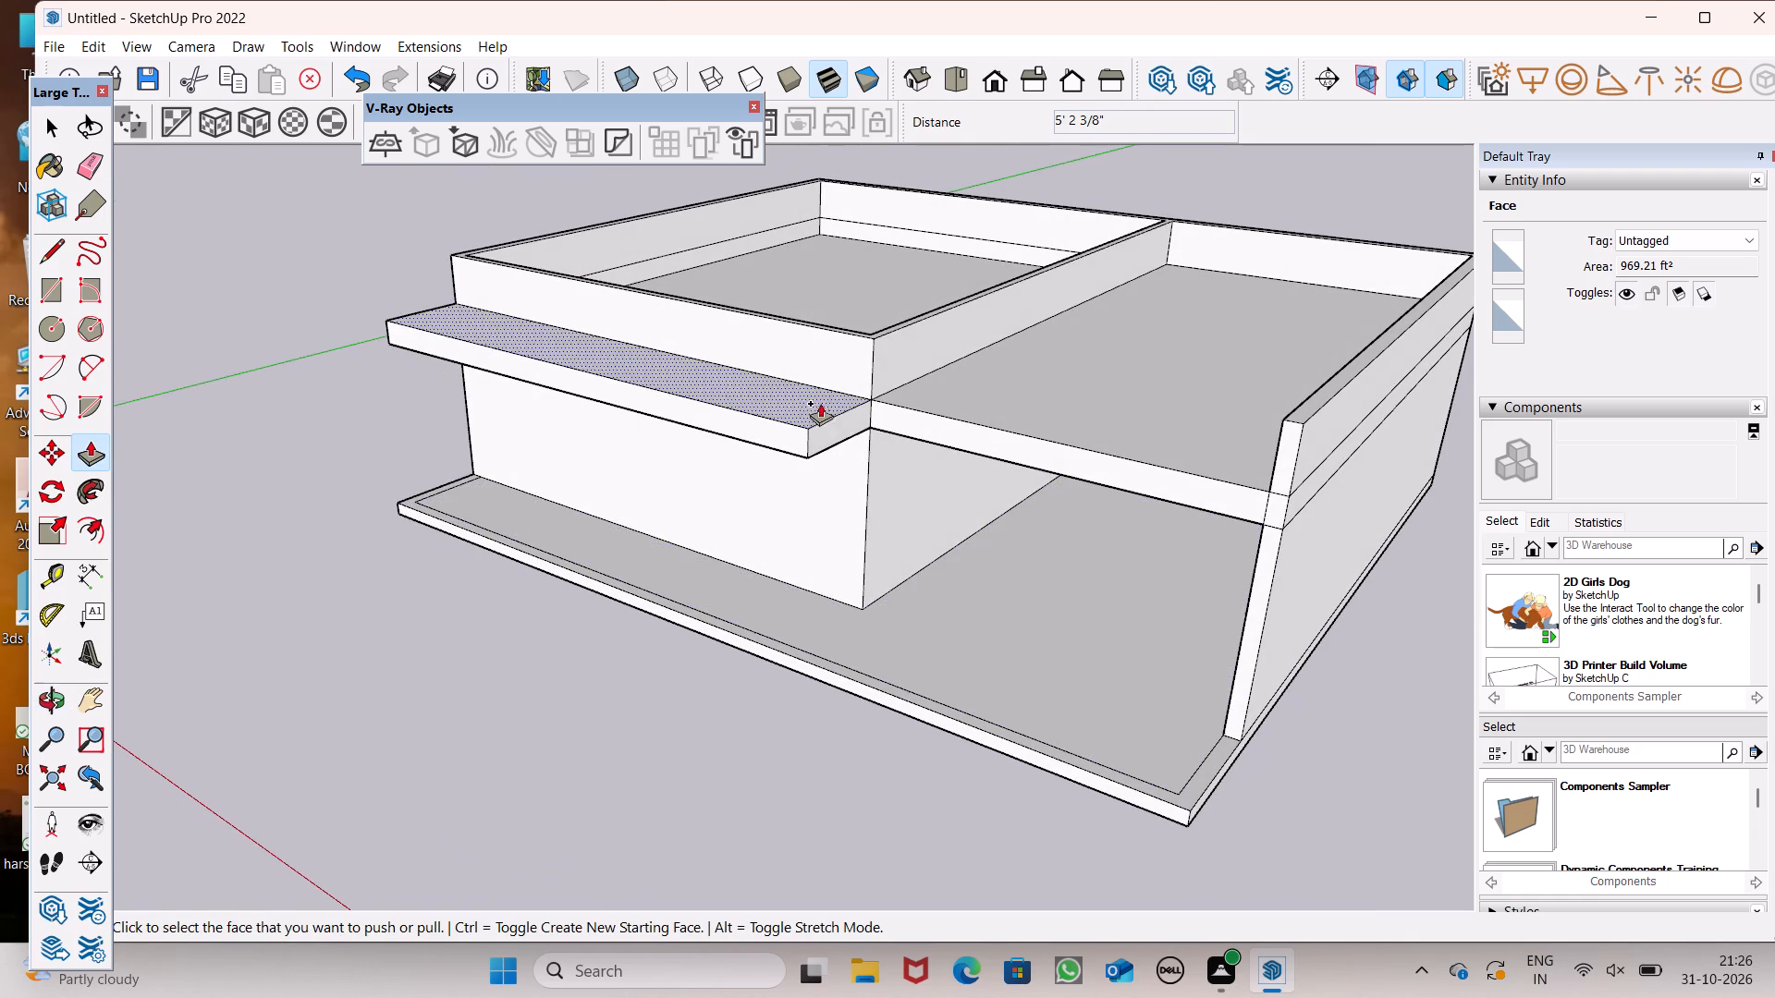
# Erase the edge separating the open bay slab's front face from the end of the outer side wall.
pyautogui.scroll(3, 961, 426)
pyautogui.scroll(-4, 849, 447)
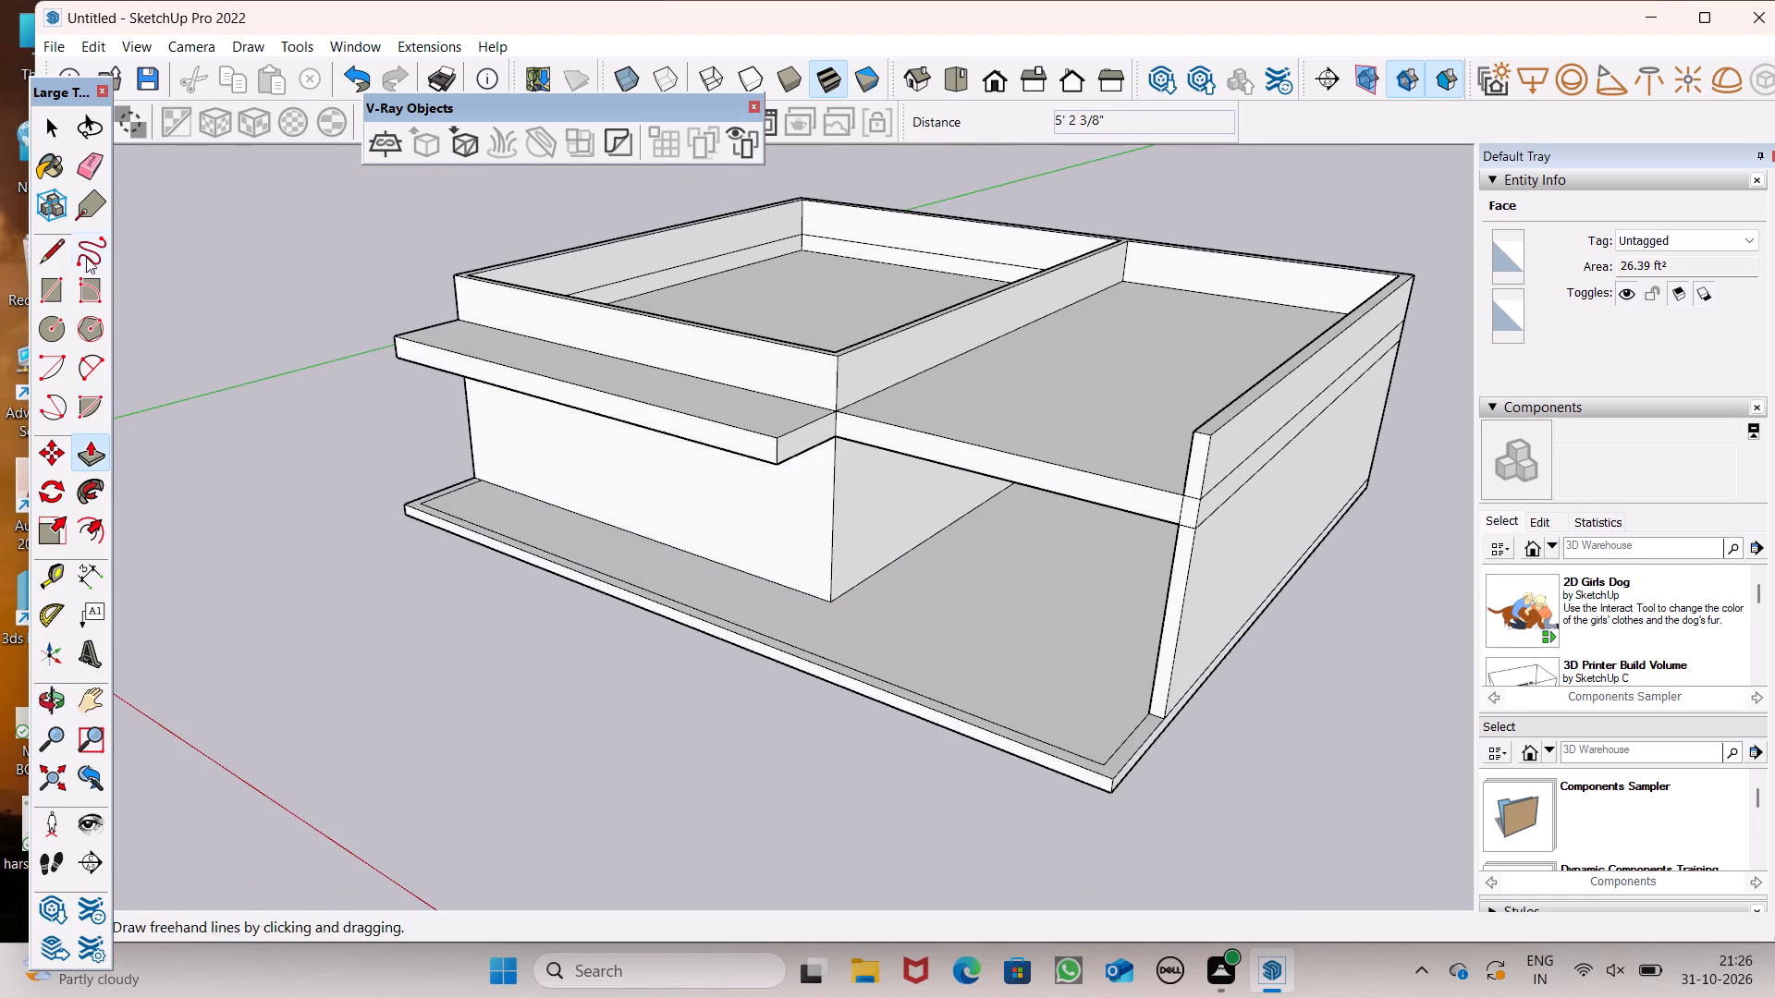
pyautogui.click(72, 177)
pyautogui.scroll(5, 1226, 523)
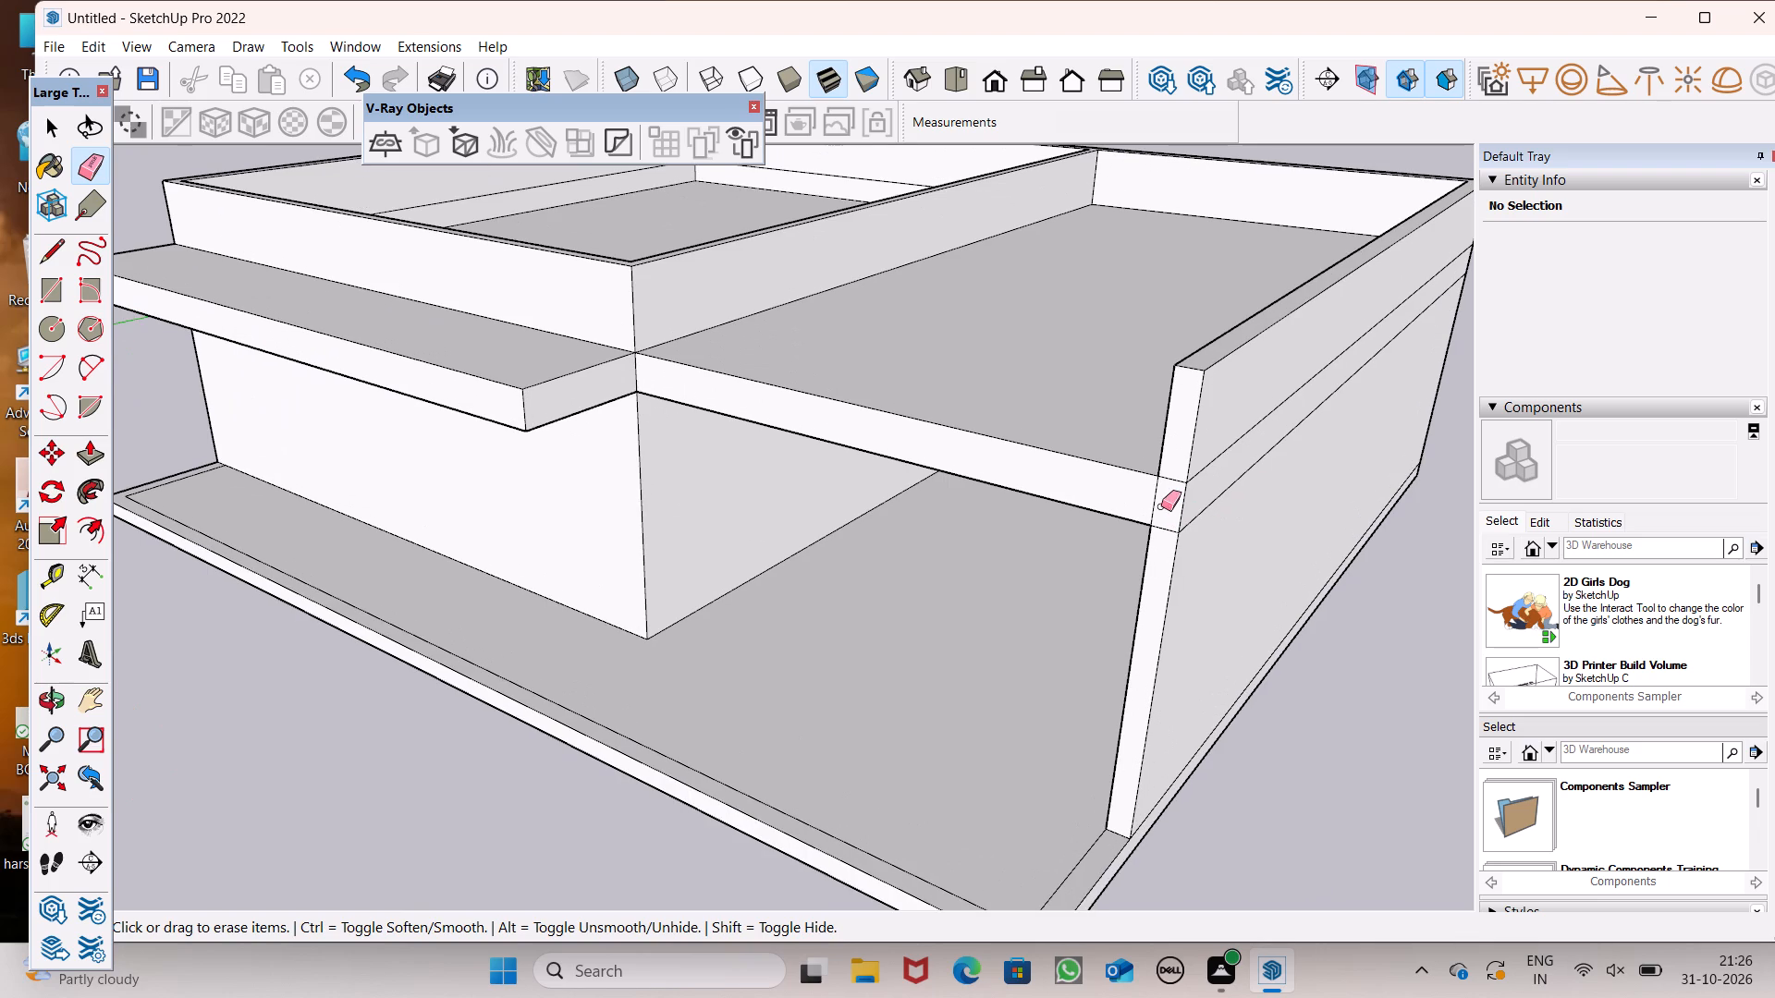
pyautogui.click(1160, 506)
# Push/Pull the open bay slab's front face forward about 5' 2", flush with the ledge in front of the room.
pyautogui.scroll(-4, 564, 568)
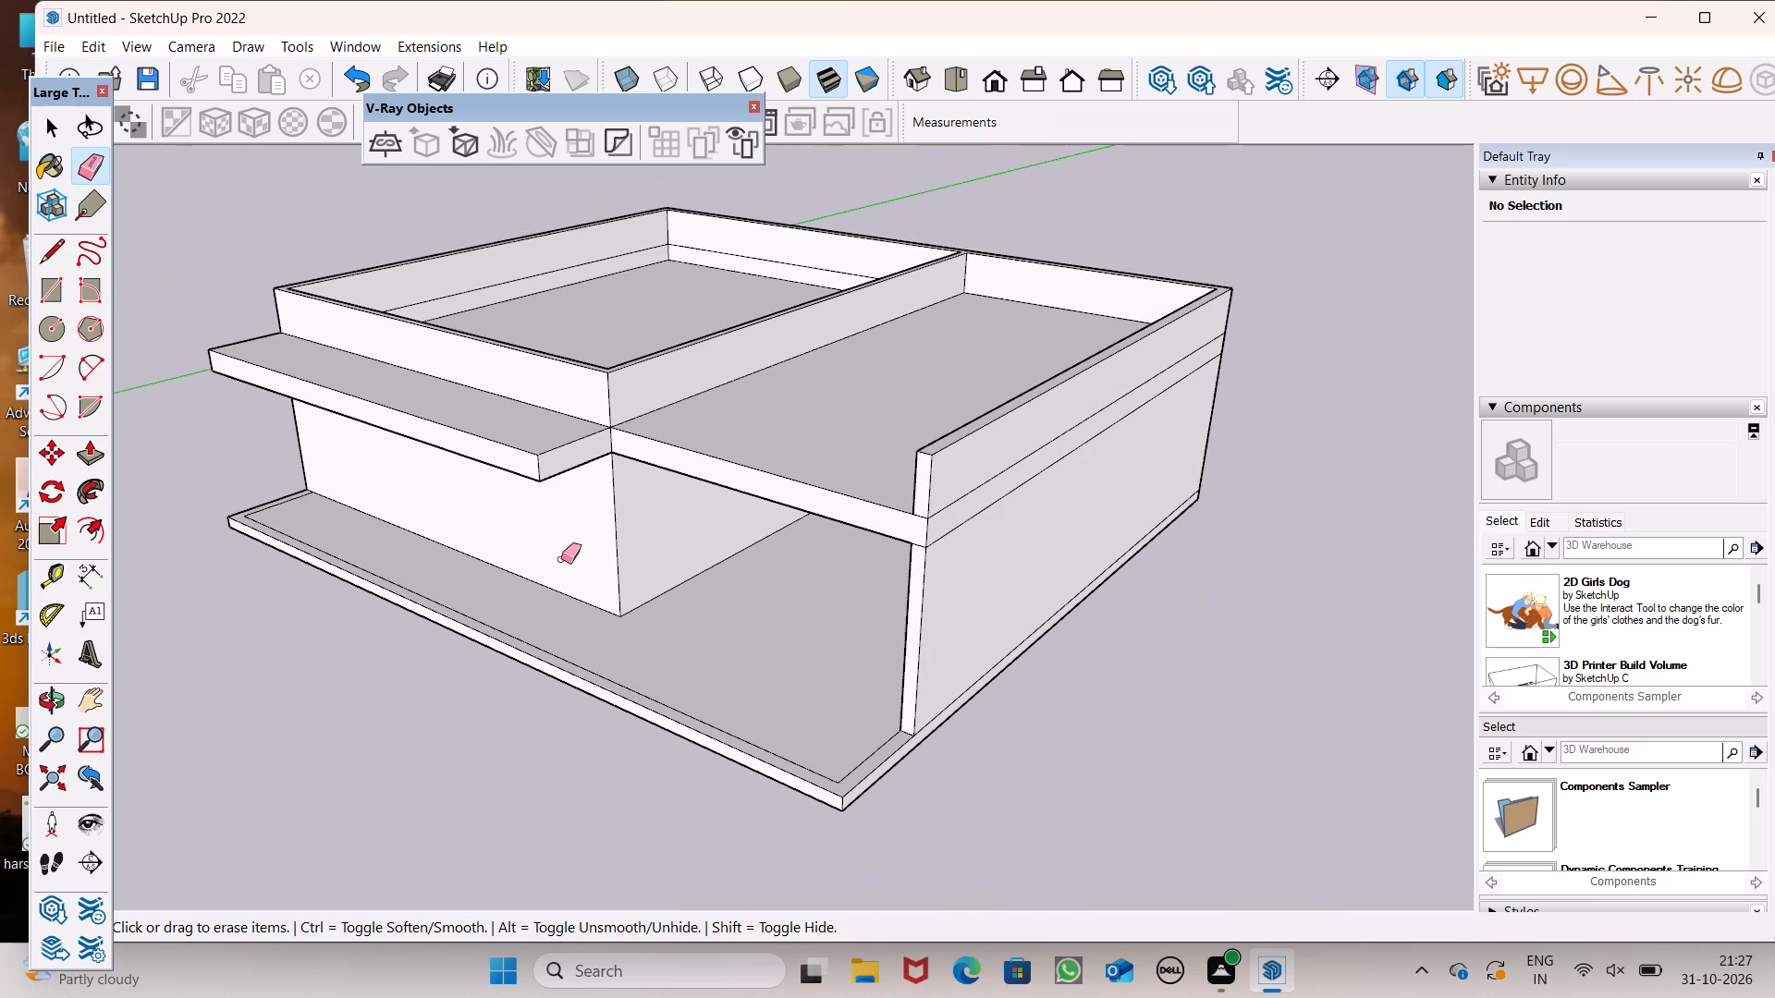
pyautogui.click(92, 458)
pyautogui.scroll(2, 527, 434)
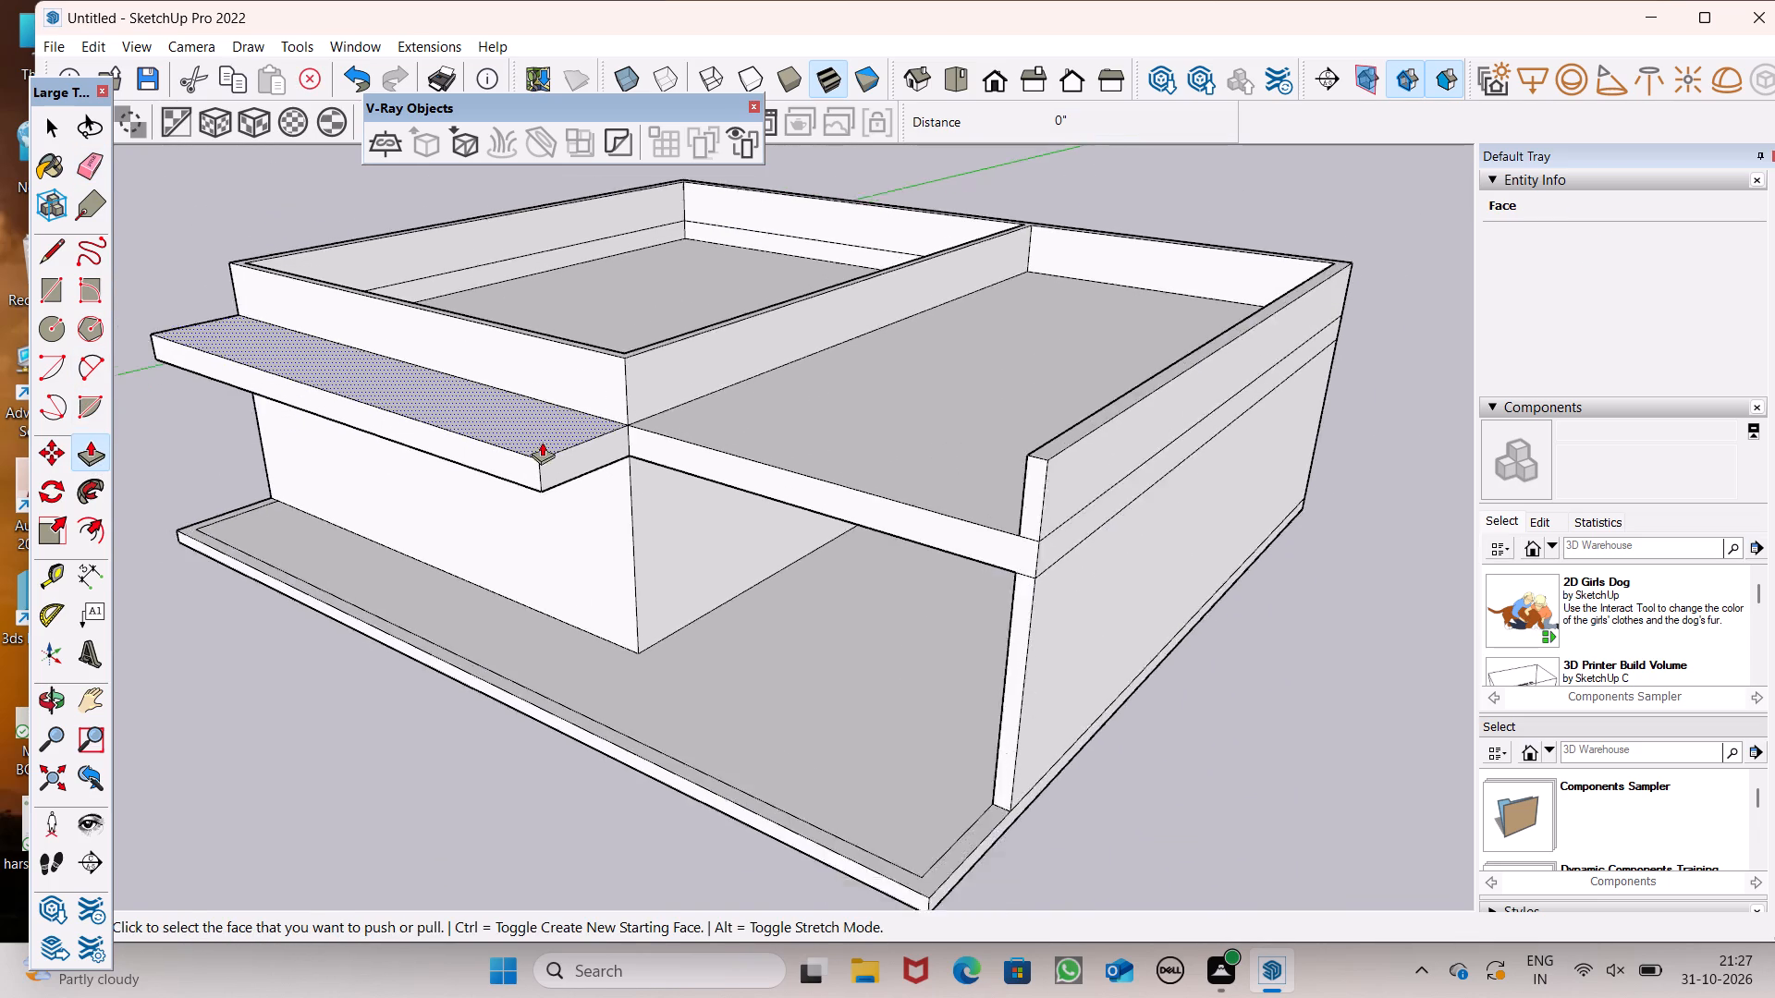
pyautogui.scroll(3, 542, 442)
pyautogui.moveTo(703, 456); pyautogui.dragTo(562, 473)
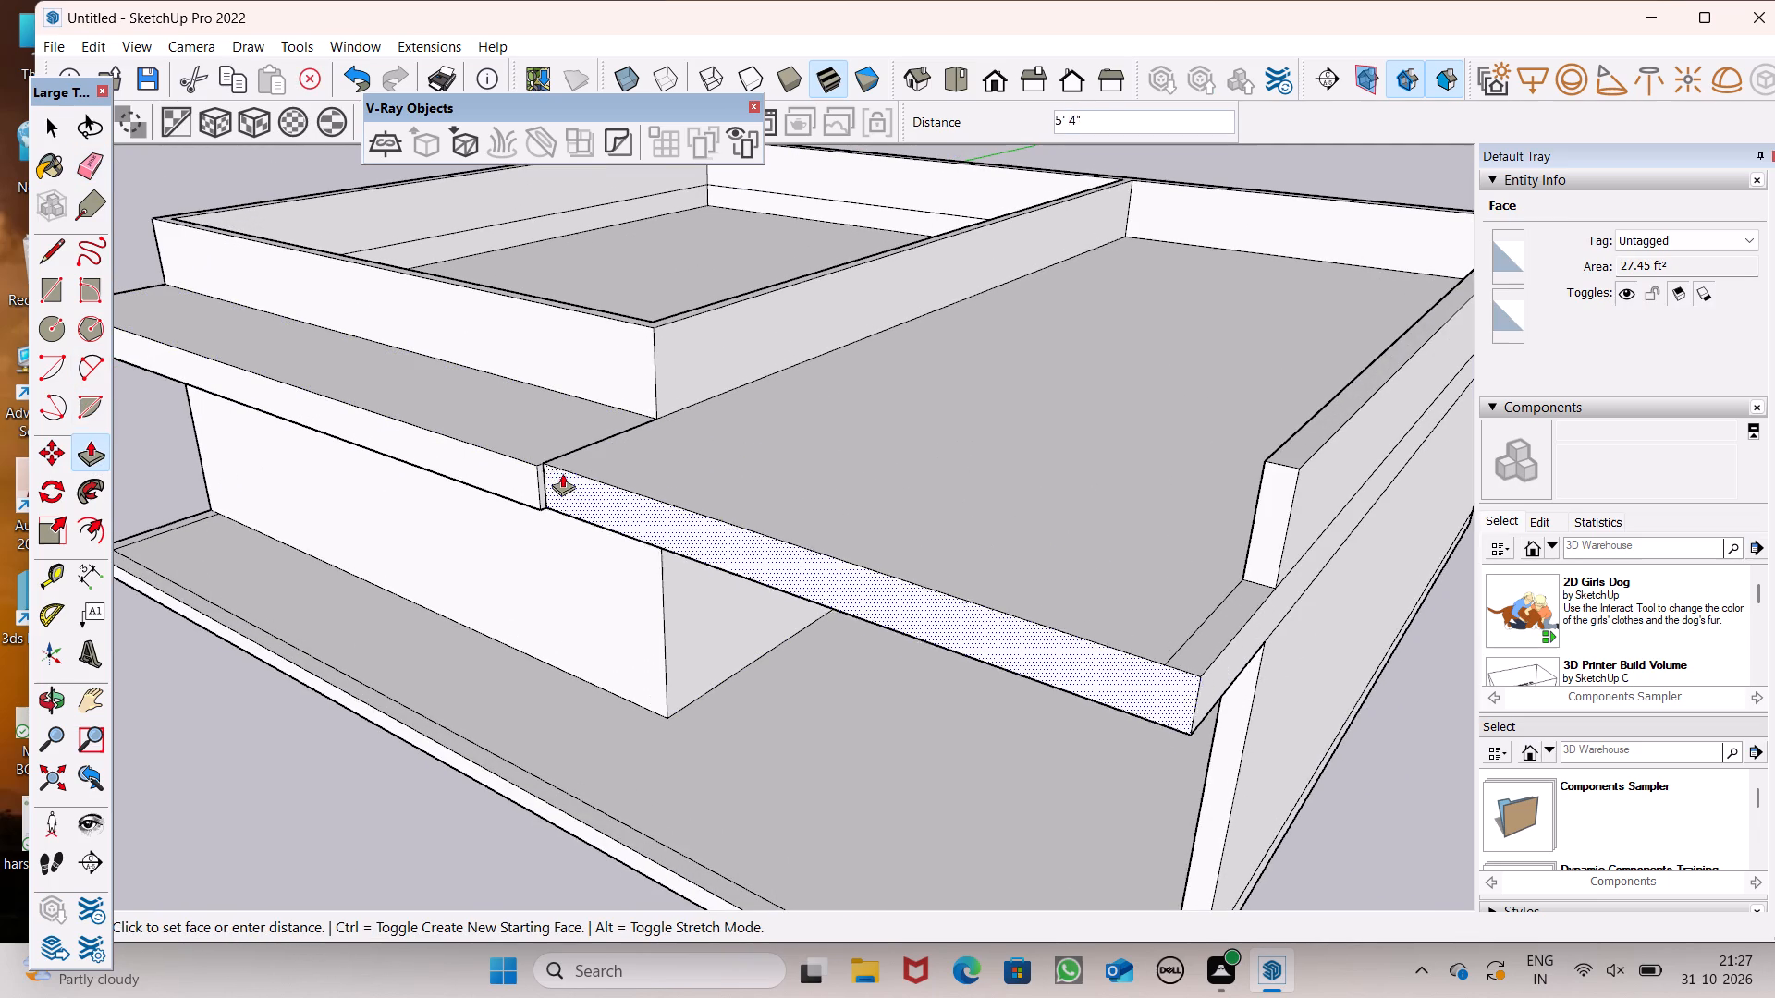
pyautogui.moveTo(562, 473); pyautogui.dragTo(523, 466)
# Erase the seams between the room ledge and bay slab, and the leftover edge in front of the outer side wall's parapet.
pyautogui.scroll(-4, 649, 428)
pyautogui.moveTo(753, 467); pyautogui.dragTo(966, 393, button='middle')
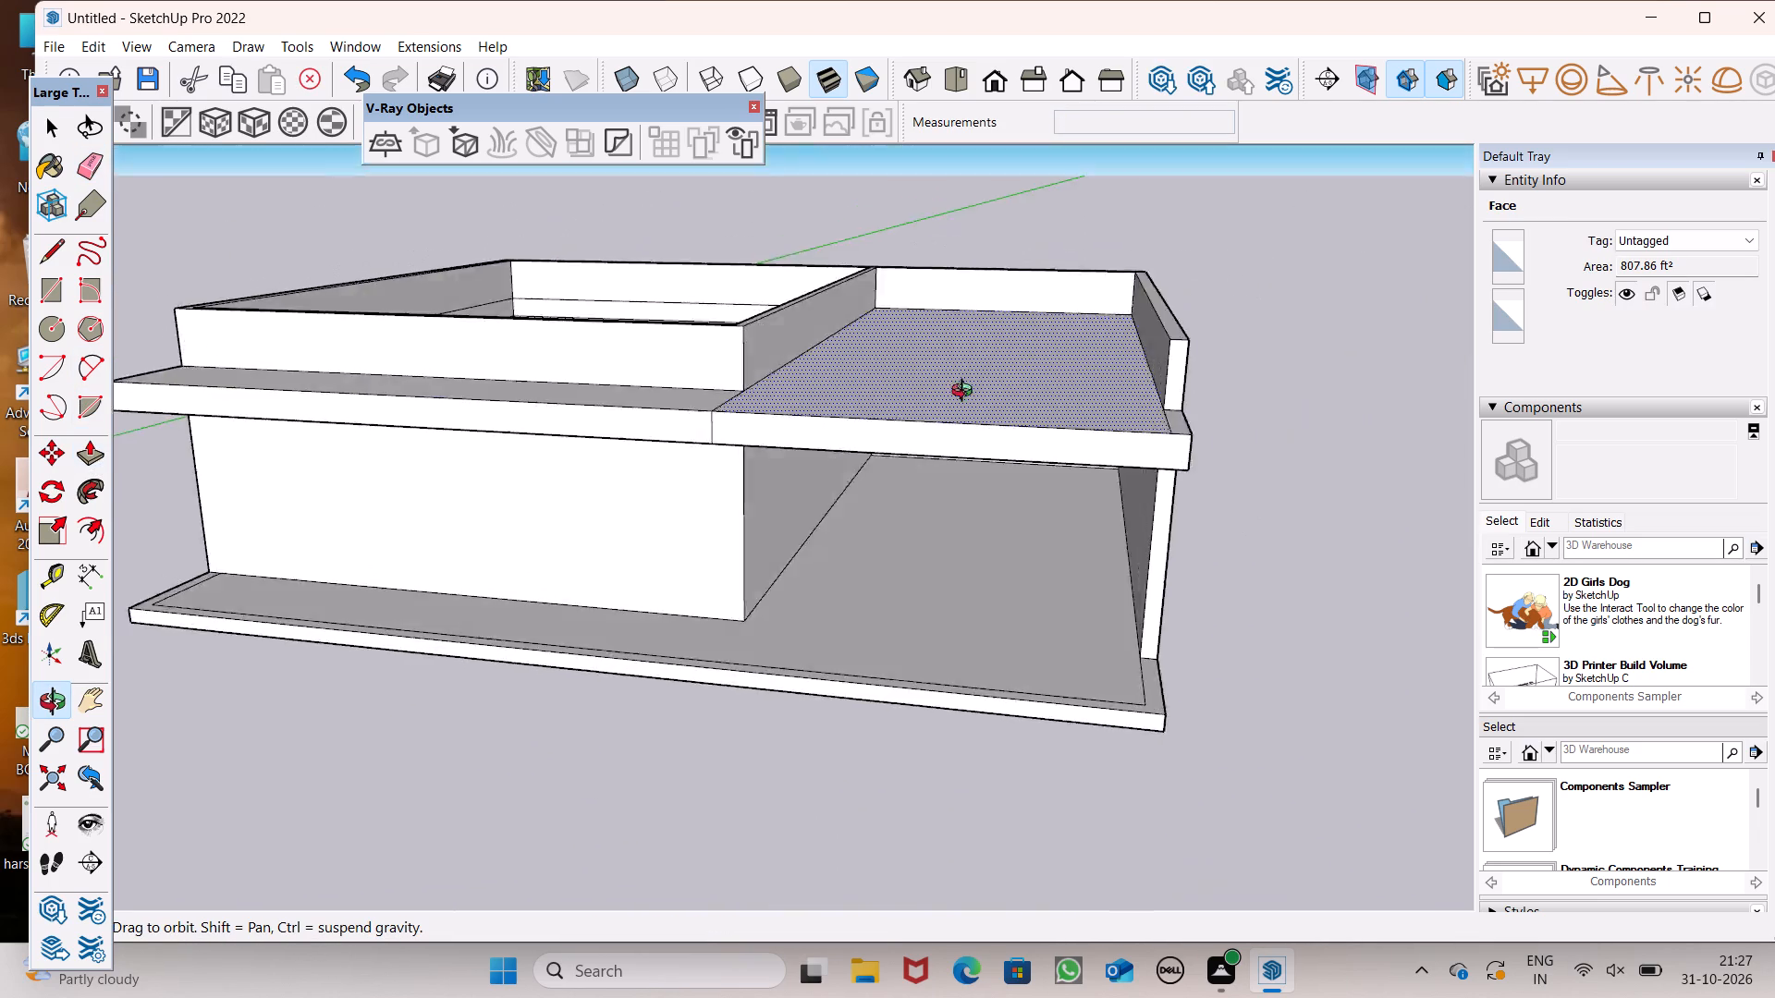
pyautogui.moveTo(966, 393); pyautogui.dragTo(968, 508, button='middle')
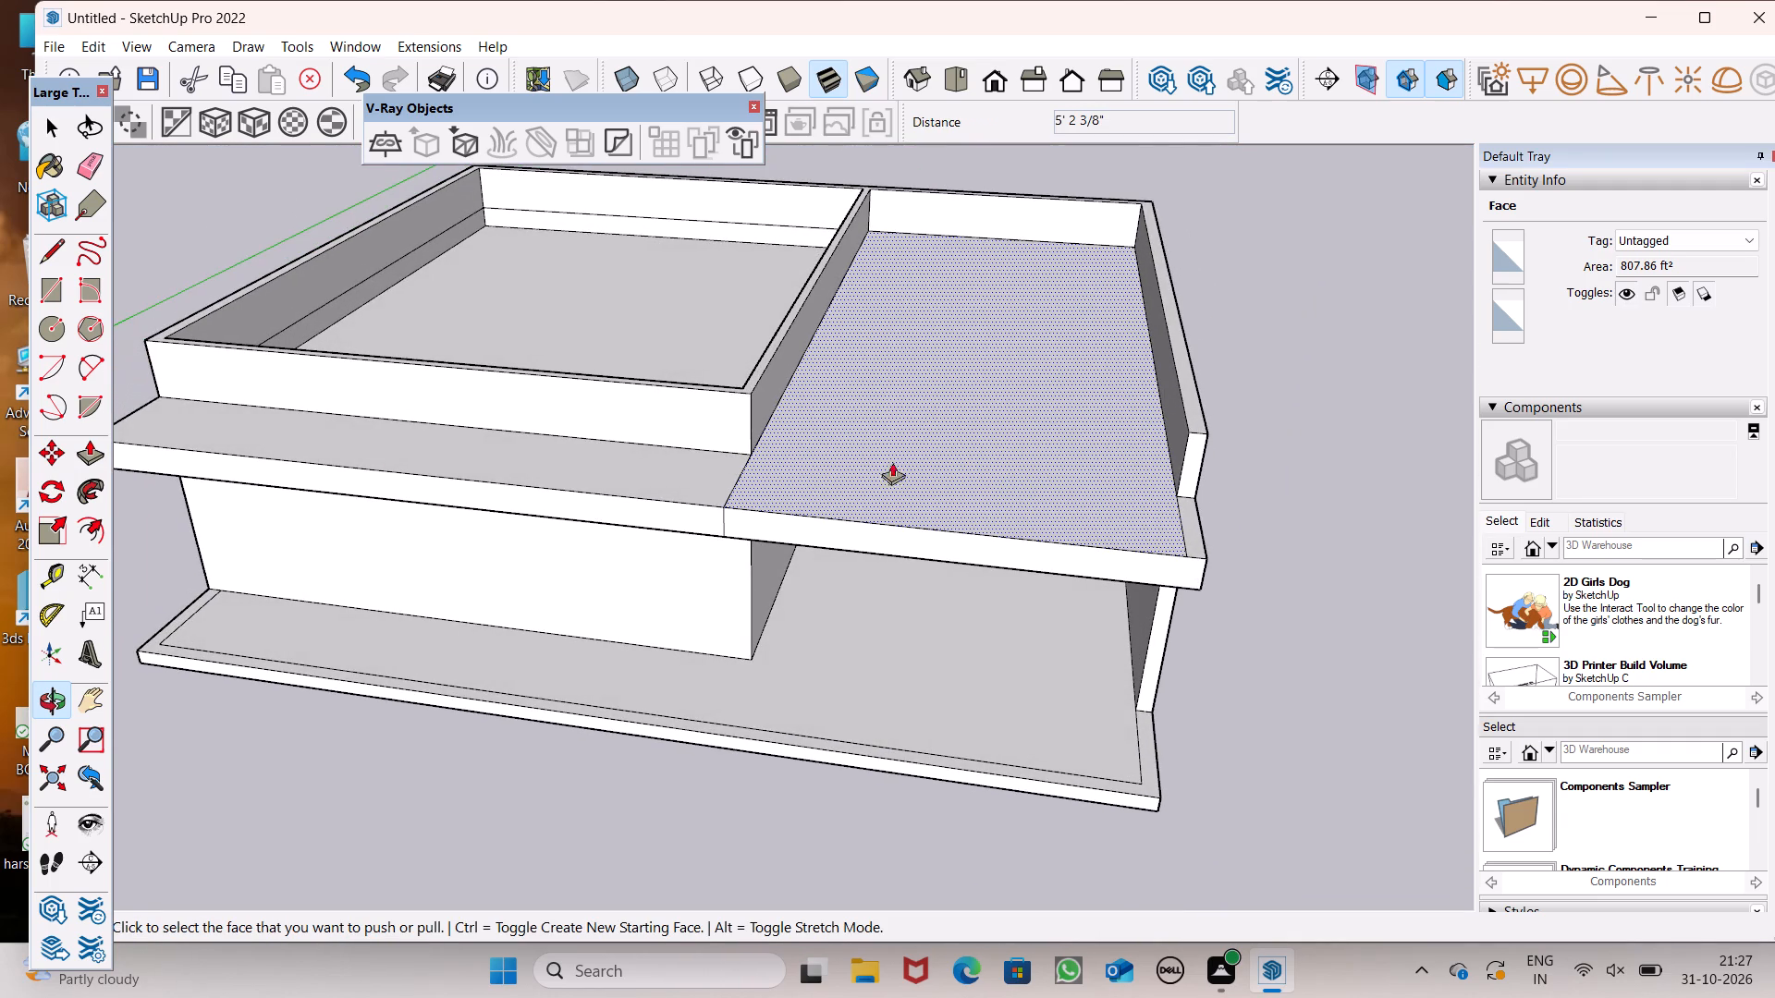
pyautogui.scroll(-2, 818, 472)
pyautogui.scroll(1, 887, 467)
pyautogui.moveTo(887, 467); pyautogui.dragTo(905, 507, button='middle')
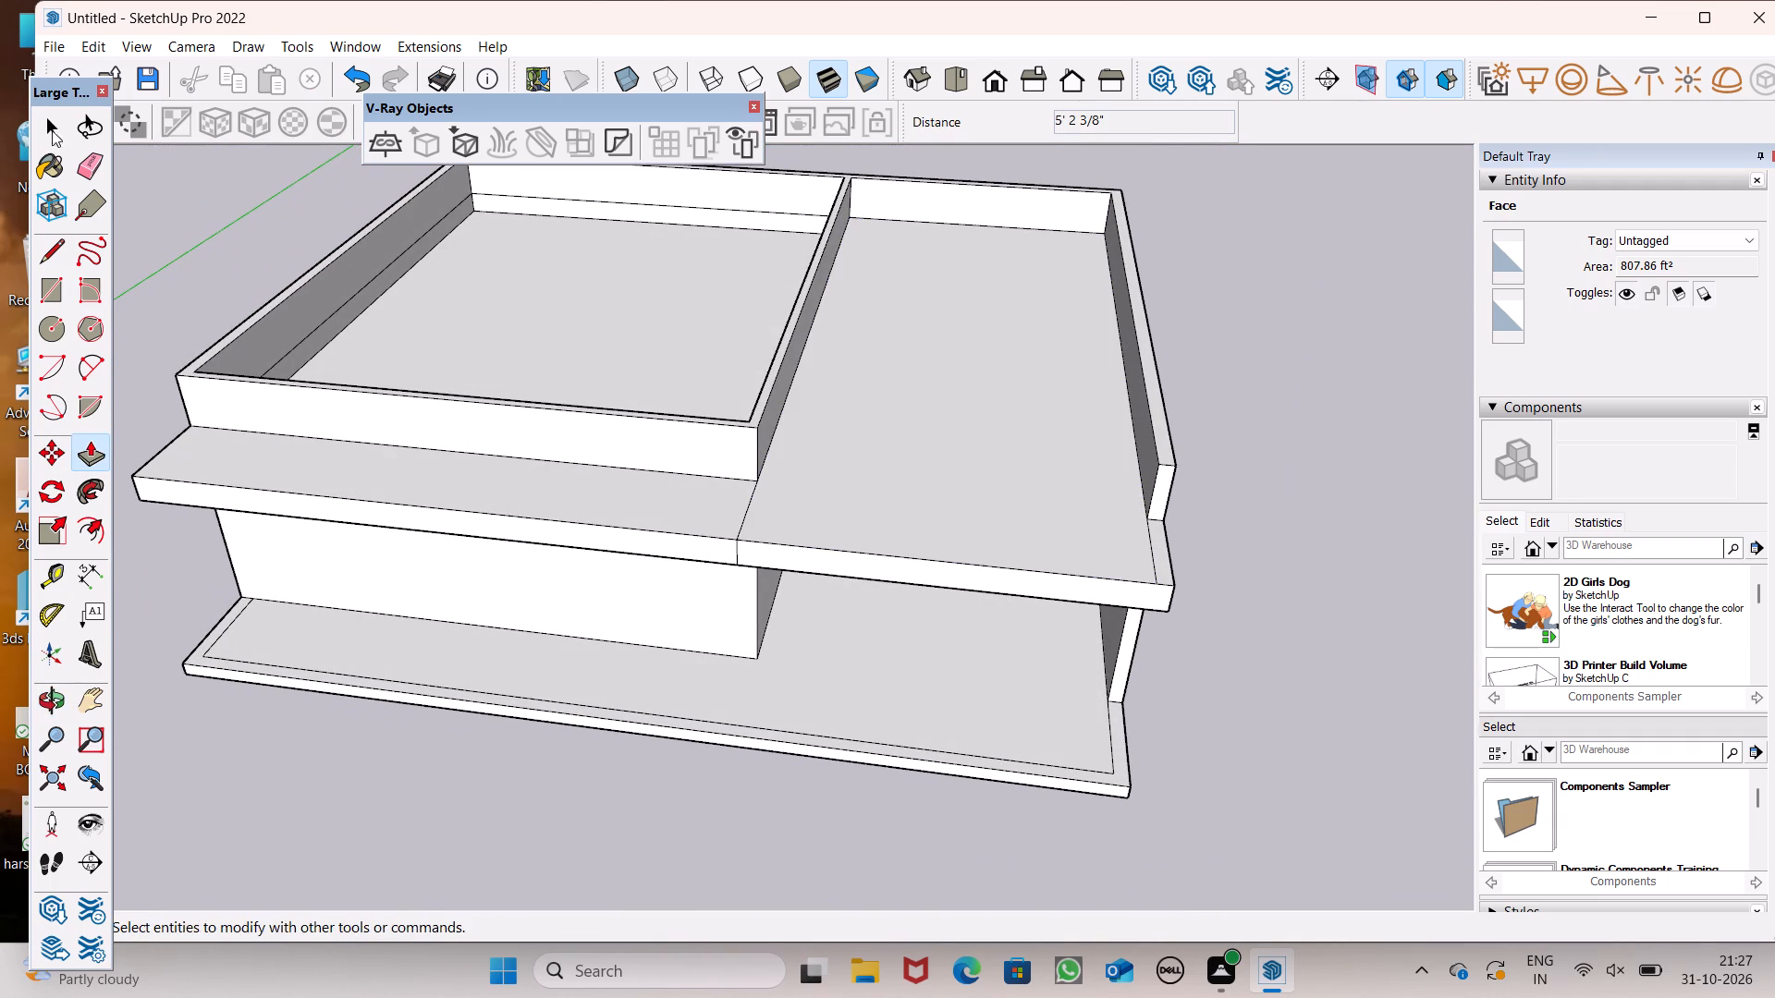
pyautogui.click(98, 172)
pyautogui.scroll(6, 691, 547)
pyautogui.moveTo(765, 553); pyautogui.dragTo(771, 551)
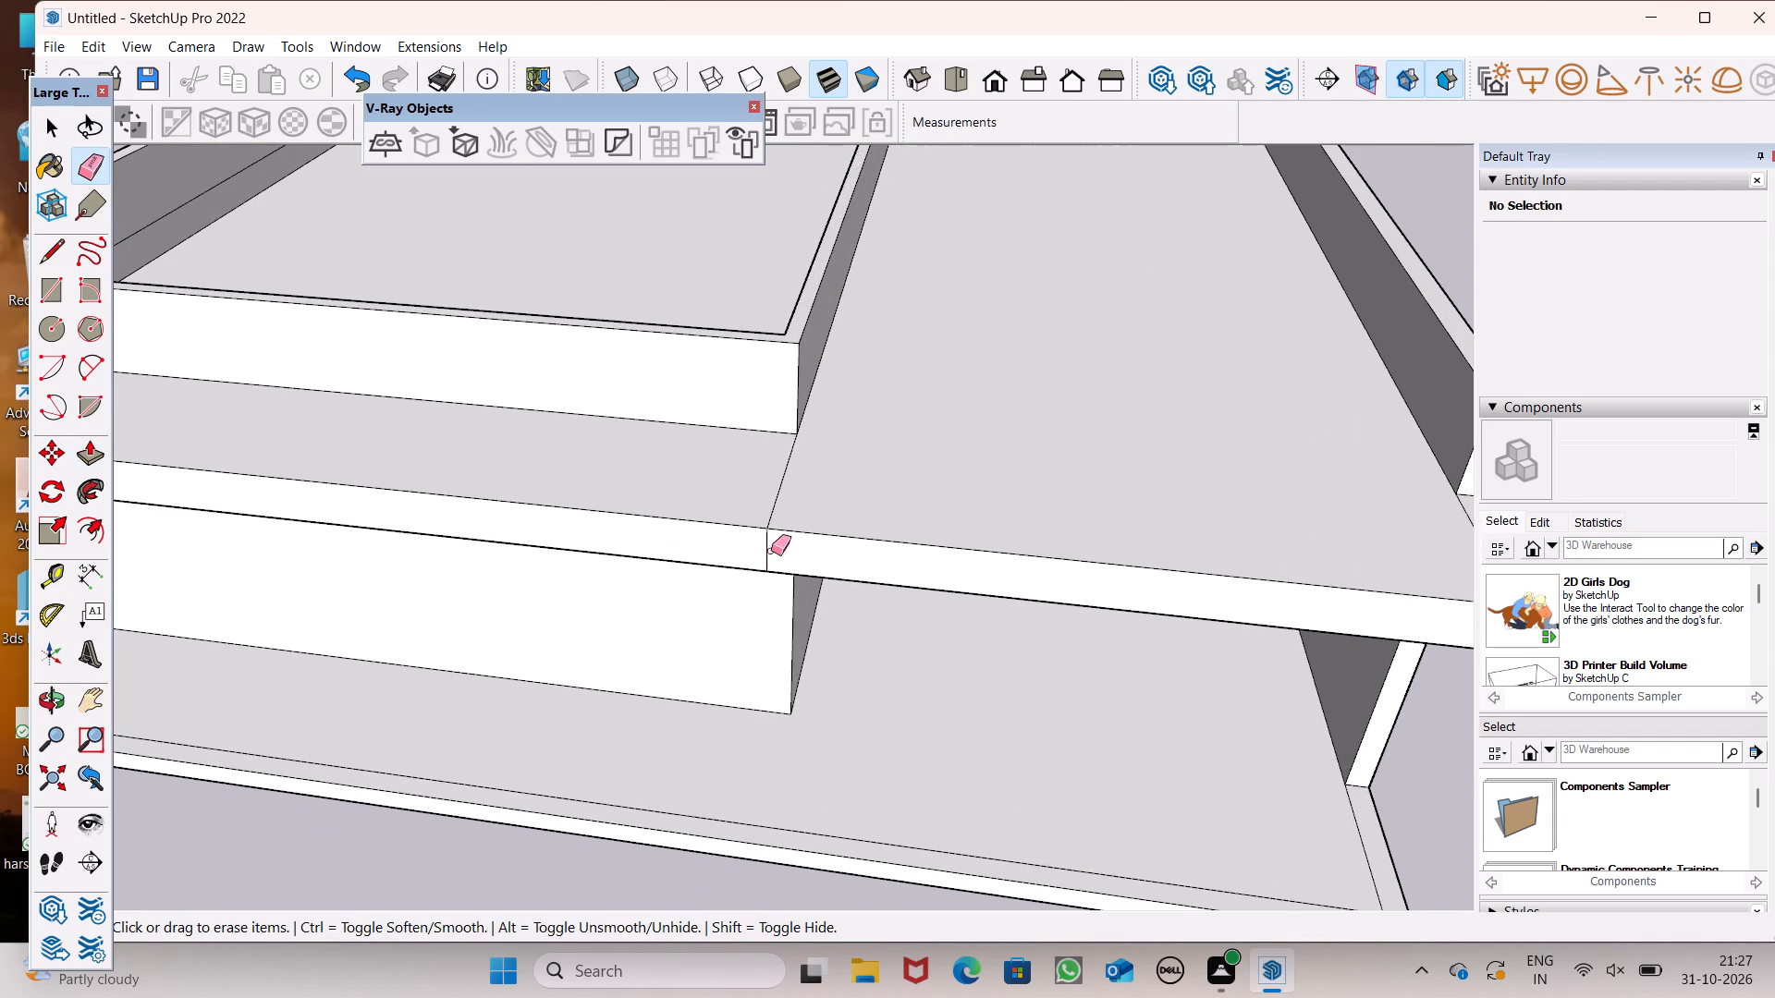
pyautogui.moveTo(771, 551); pyautogui.dragTo(774, 551)
pyautogui.moveTo(784, 506); pyautogui.dragTo(755, 505)
pyautogui.scroll(-7, 675, 438)
pyautogui.scroll(4, 1165, 462)
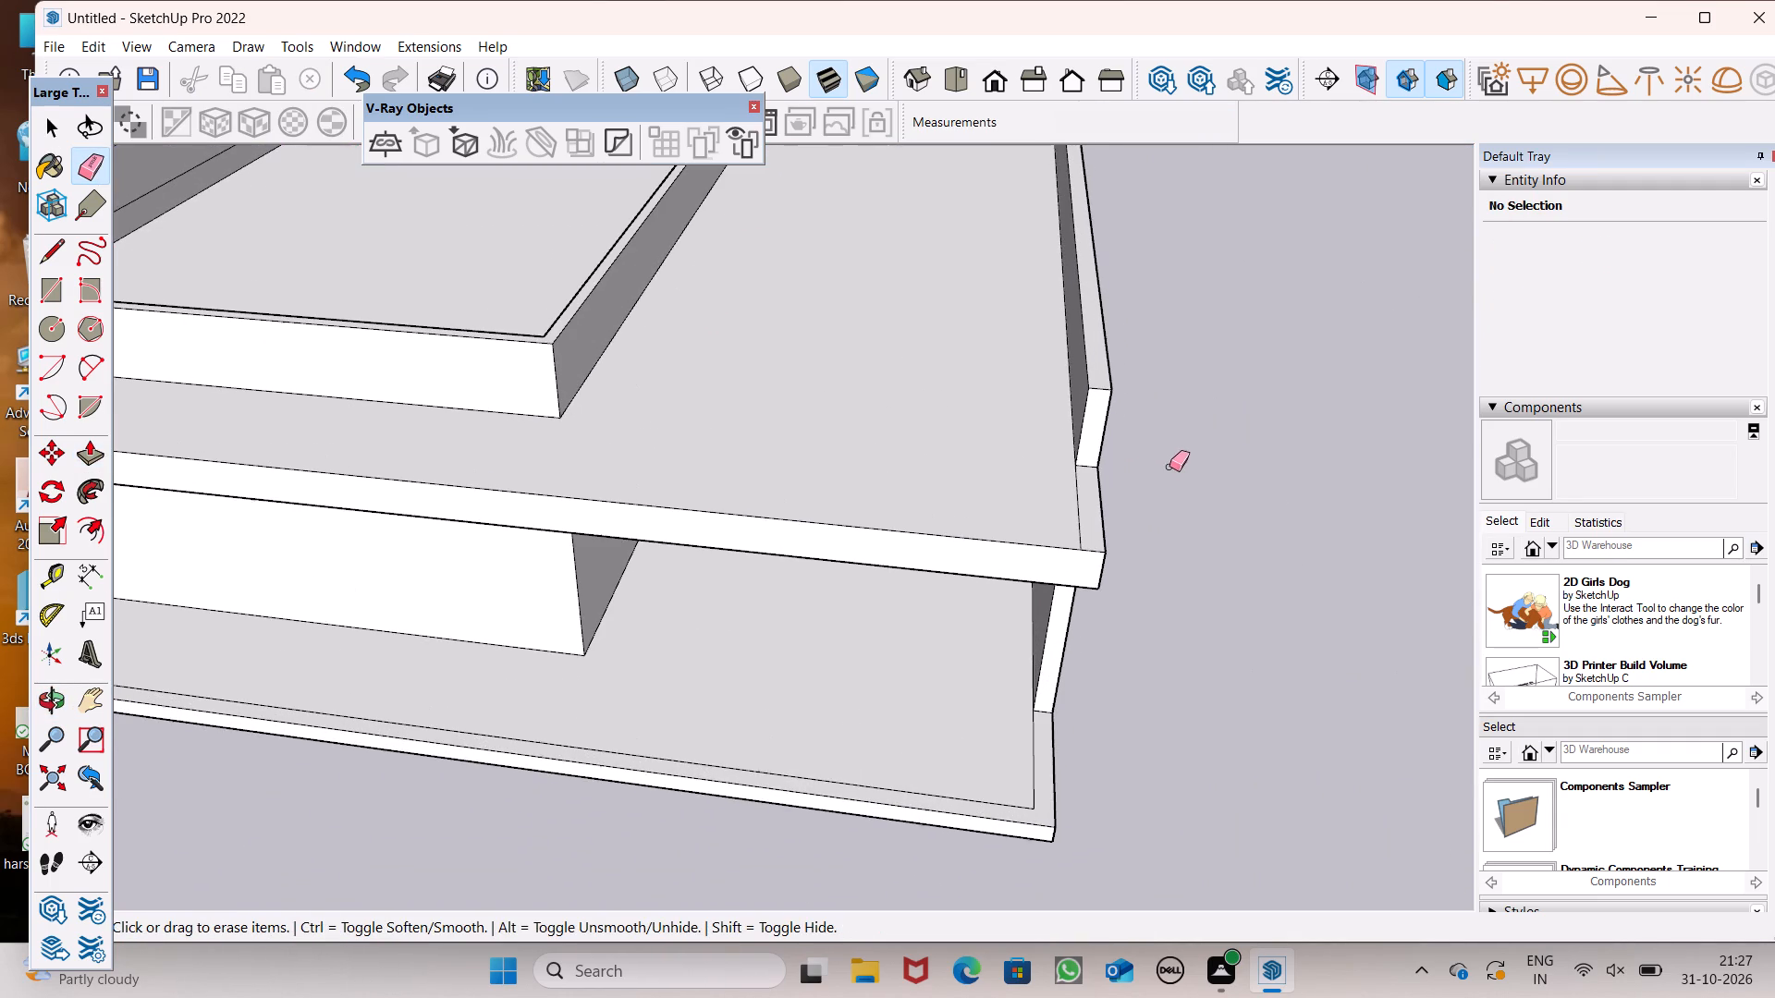
pyautogui.scroll(1, 1169, 467)
pyautogui.moveTo(1075, 493); pyautogui.dragTo(1050, 504)
# Examine the joined front ledge and roof slabs from low front and raised angles.
pyautogui.scroll(-8, 985, 463)
pyautogui.moveTo(848, 446); pyautogui.dragTo(995, 247, button='middle')
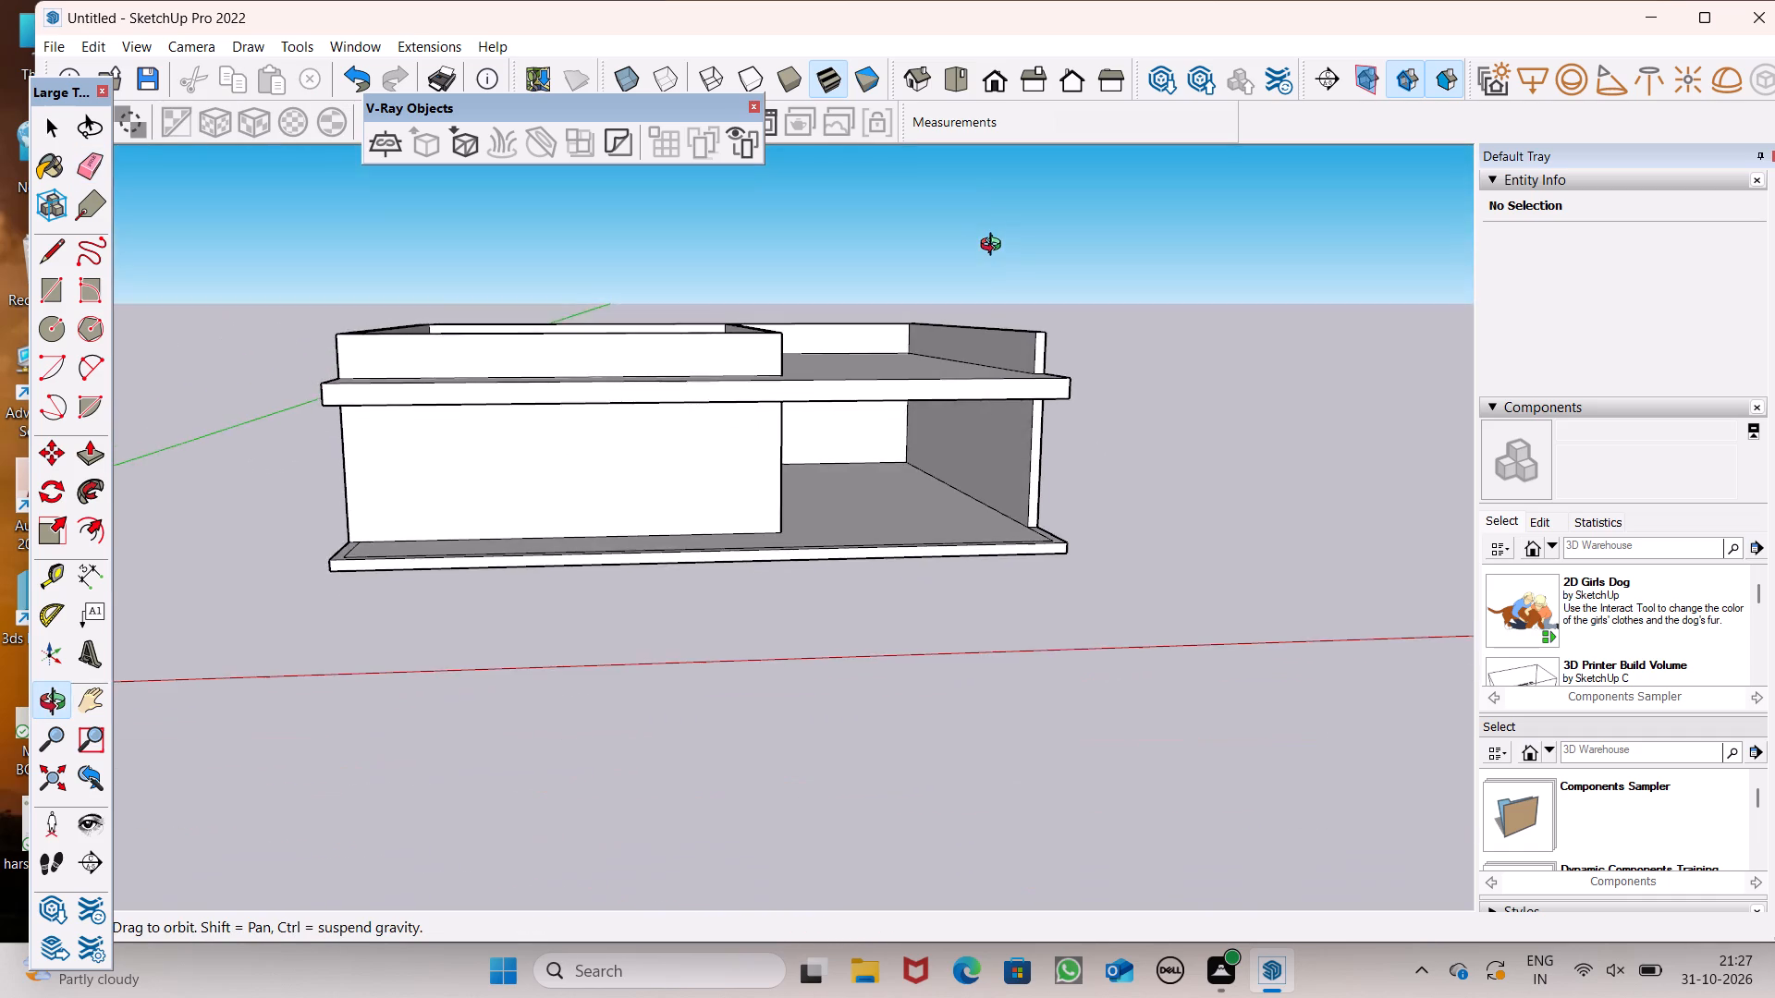
pyautogui.moveTo(995, 247); pyautogui.dragTo(984, 283, button='middle')
pyautogui.moveTo(976, 311); pyautogui.dragTo(972, 331, button='middle')
pyautogui.scroll(1, 972, 331)
pyautogui.scroll(-4, 982, 415)
pyautogui.moveTo(980, 428); pyautogui.dragTo(961, 603, button='middle')
pyautogui.scroll(1, 984, 458)
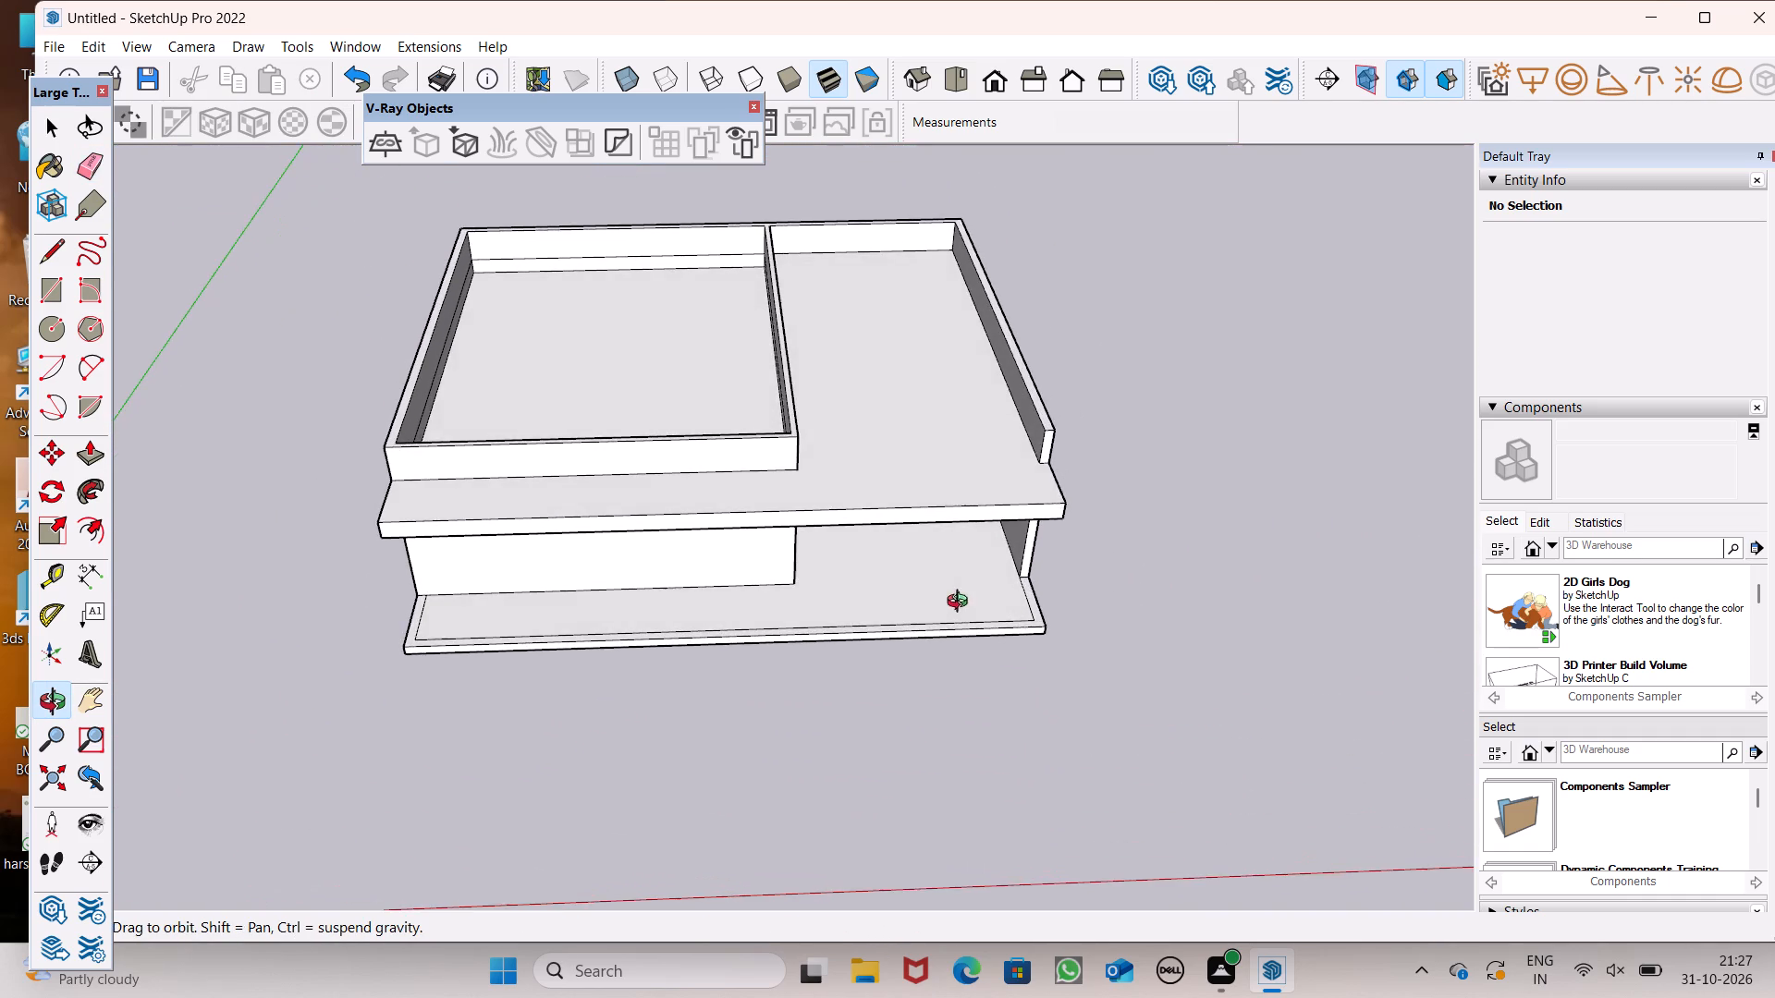
pyautogui.moveTo(961, 603); pyautogui.dragTo(960, 603, button='middle')
pyautogui.scroll(2, 922, 464)
pyautogui.scroll(-1, 922, 463)
pyautogui.moveTo(1045, 459); pyautogui.dragTo(973, 490, button='middle')
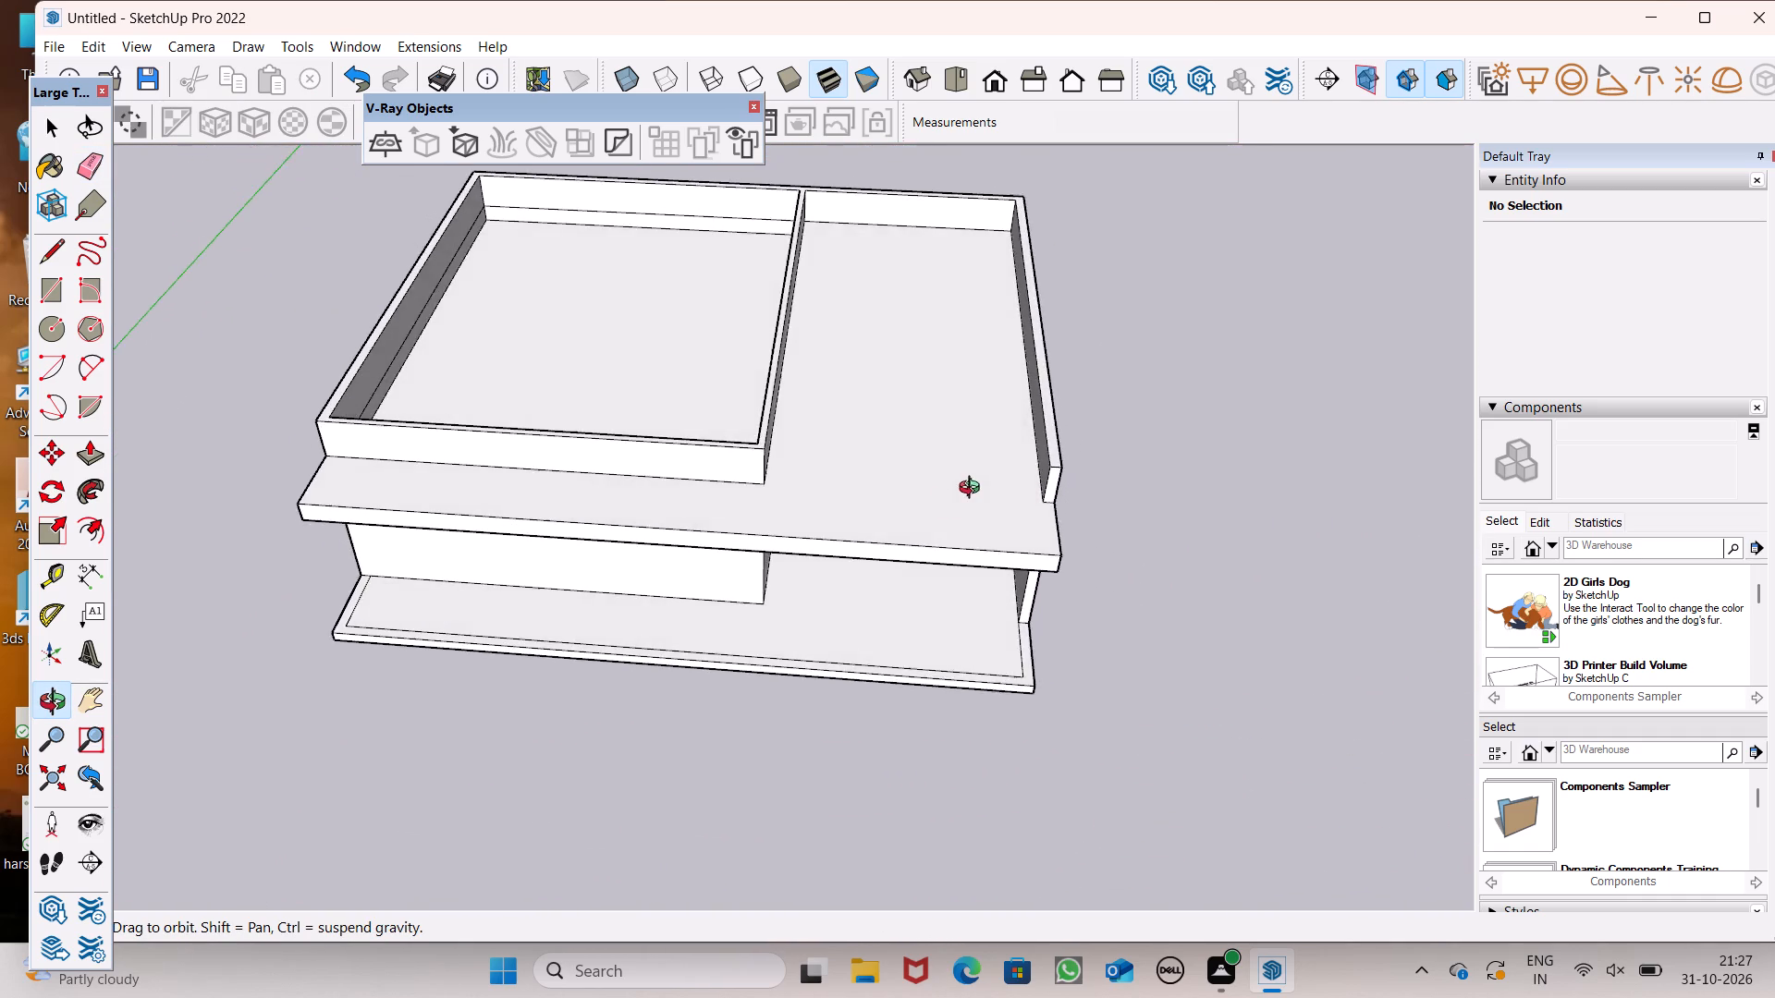
pyautogui.moveTo(973, 490); pyautogui.dragTo(886, 515, button='middle')
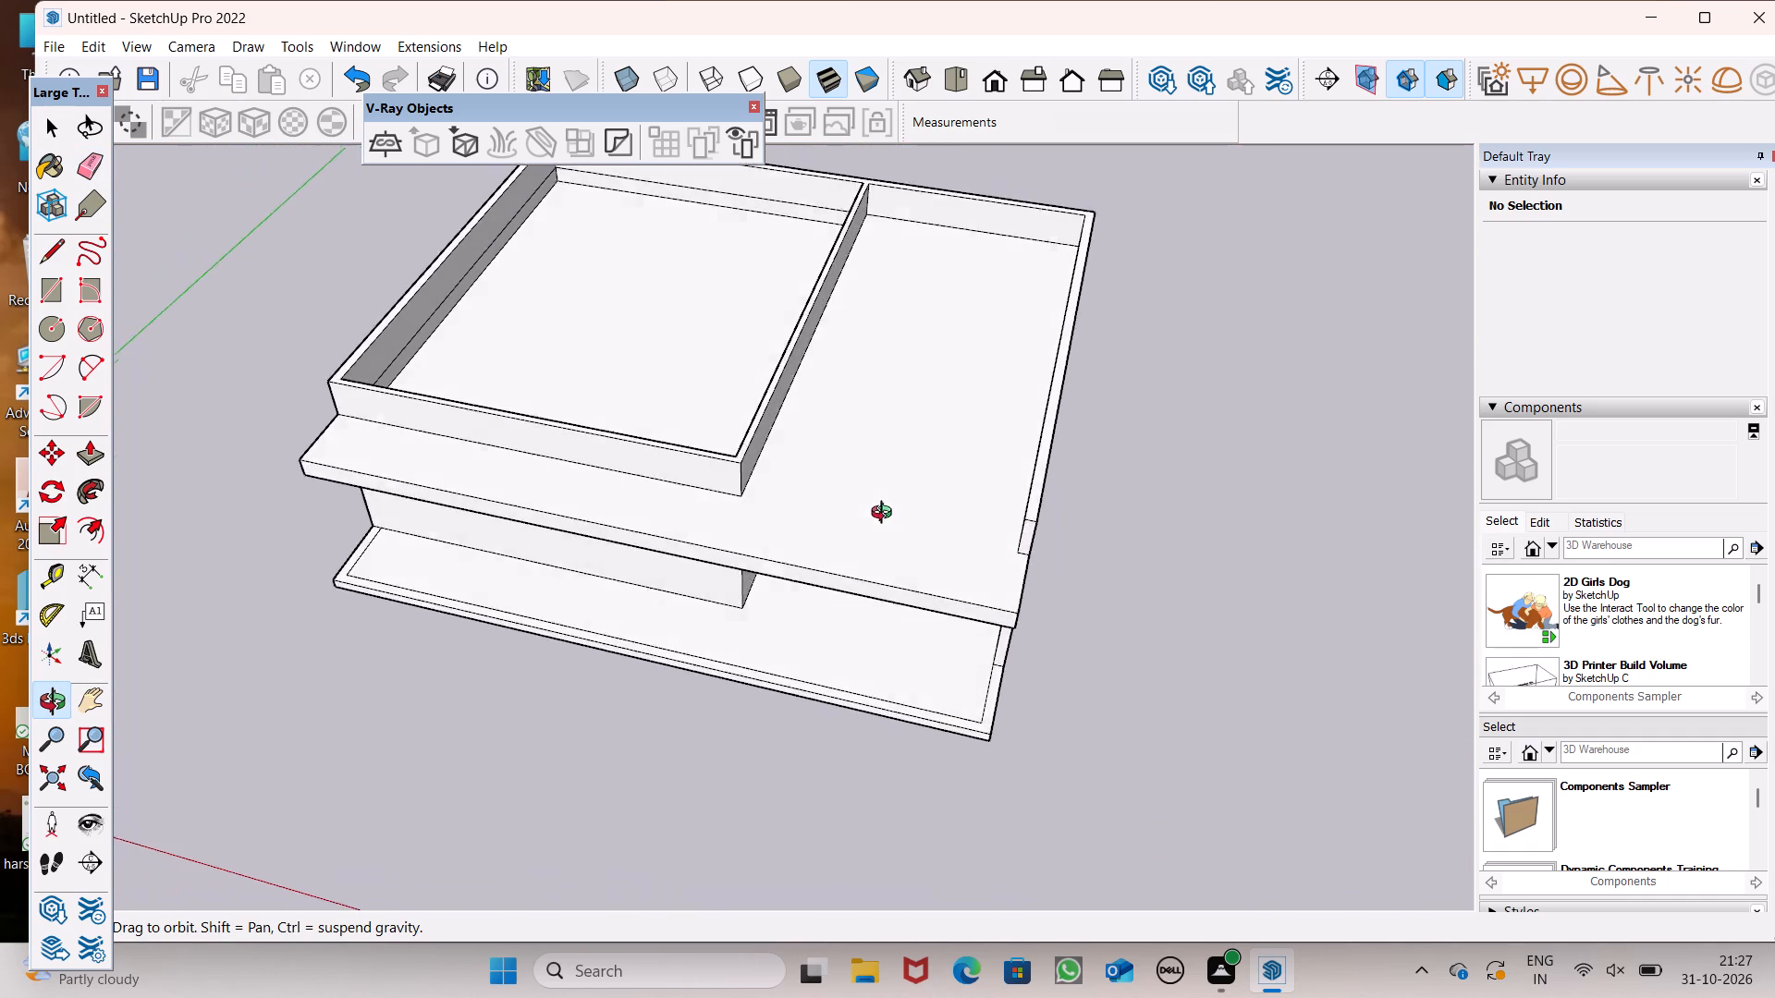
pyautogui.moveTo(886, 515); pyautogui.dragTo(1053, 510, button='middle')
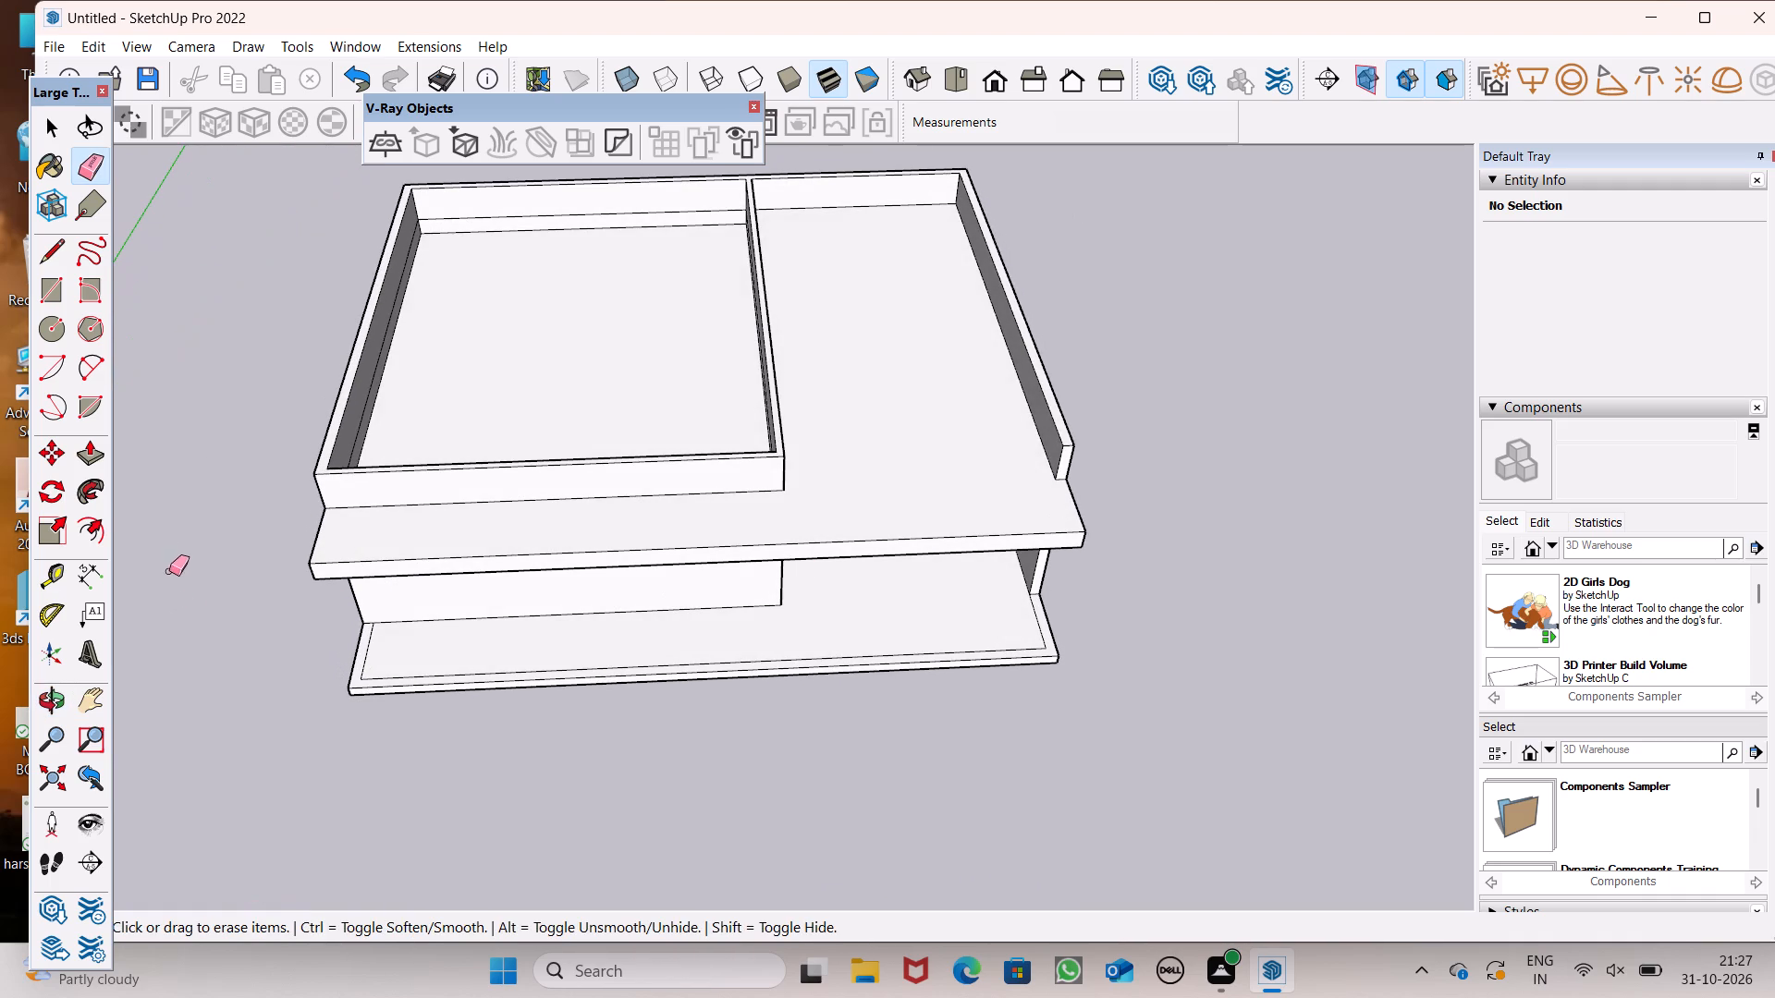
# Push the full-width front ledge's front face back about 2' 2" to shorten the overhang.
pyautogui.click(92, 462)
pyautogui.scroll(5, 511, 557)
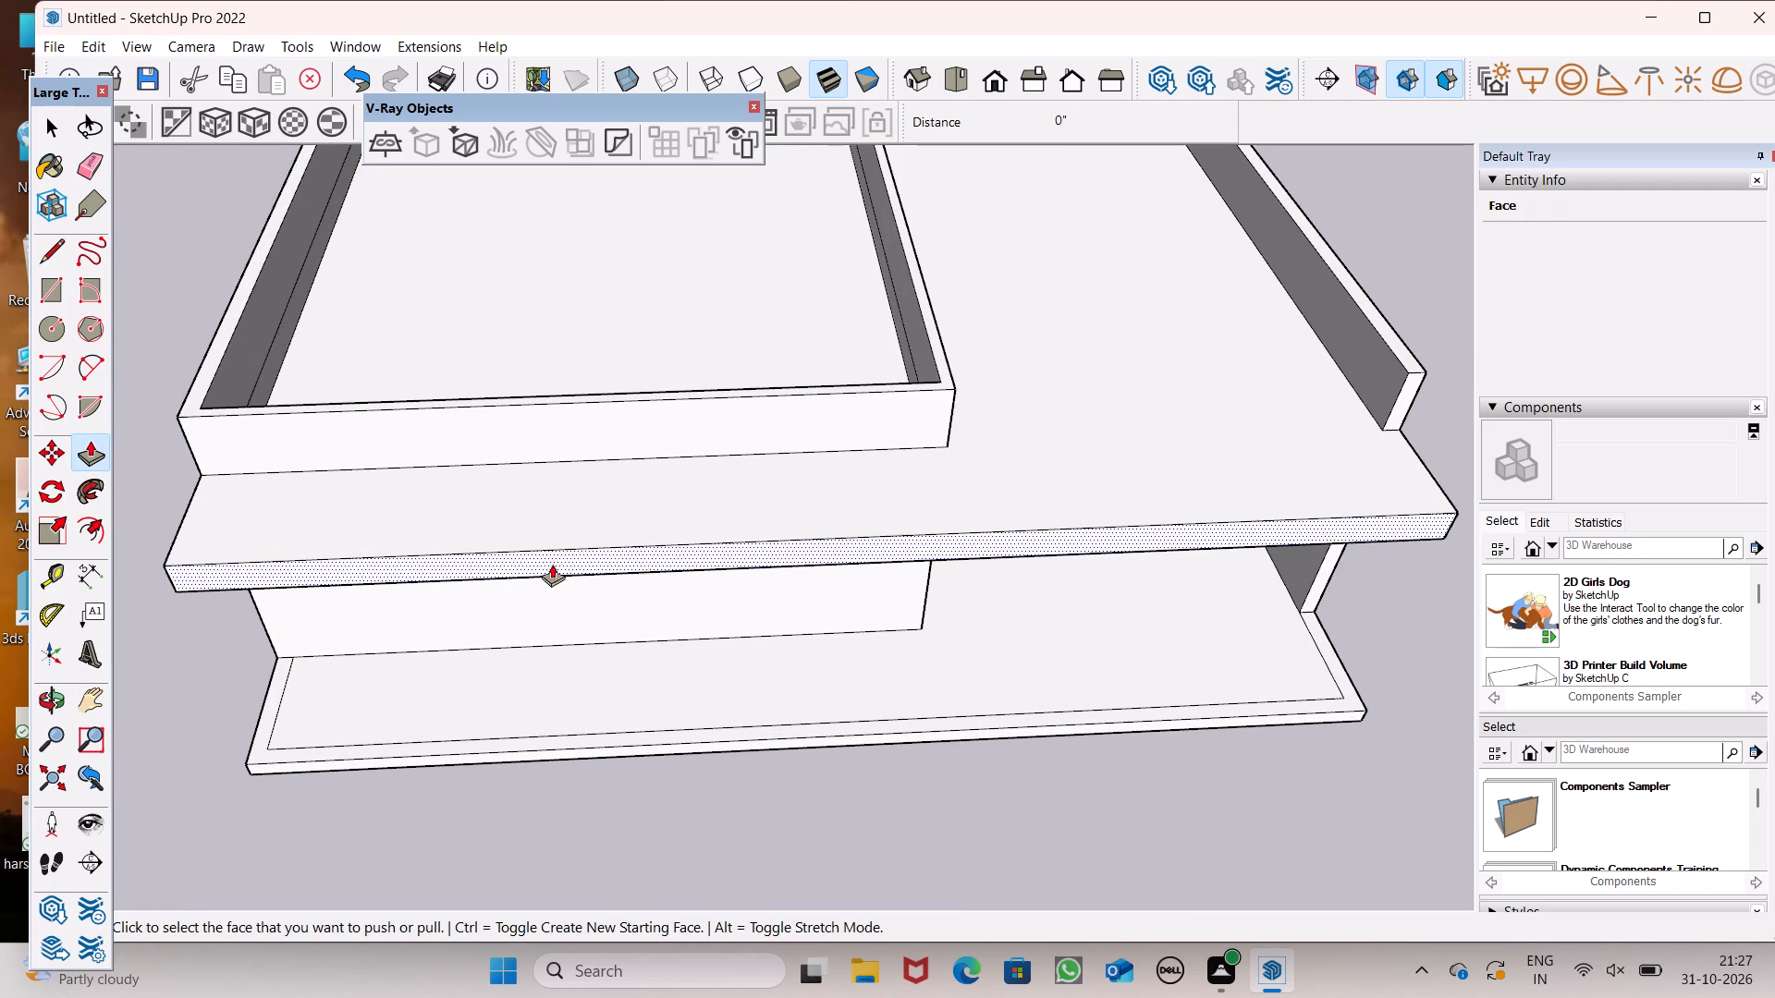
pyautogui.moveTo(552, 564); pyautogui.dragTo(557, 526)
pyautogui.scroll(-2, 557, 525)
pyautogui.moveTo(742, 563); pyautogui.dragTo(520, 530, button='middle')
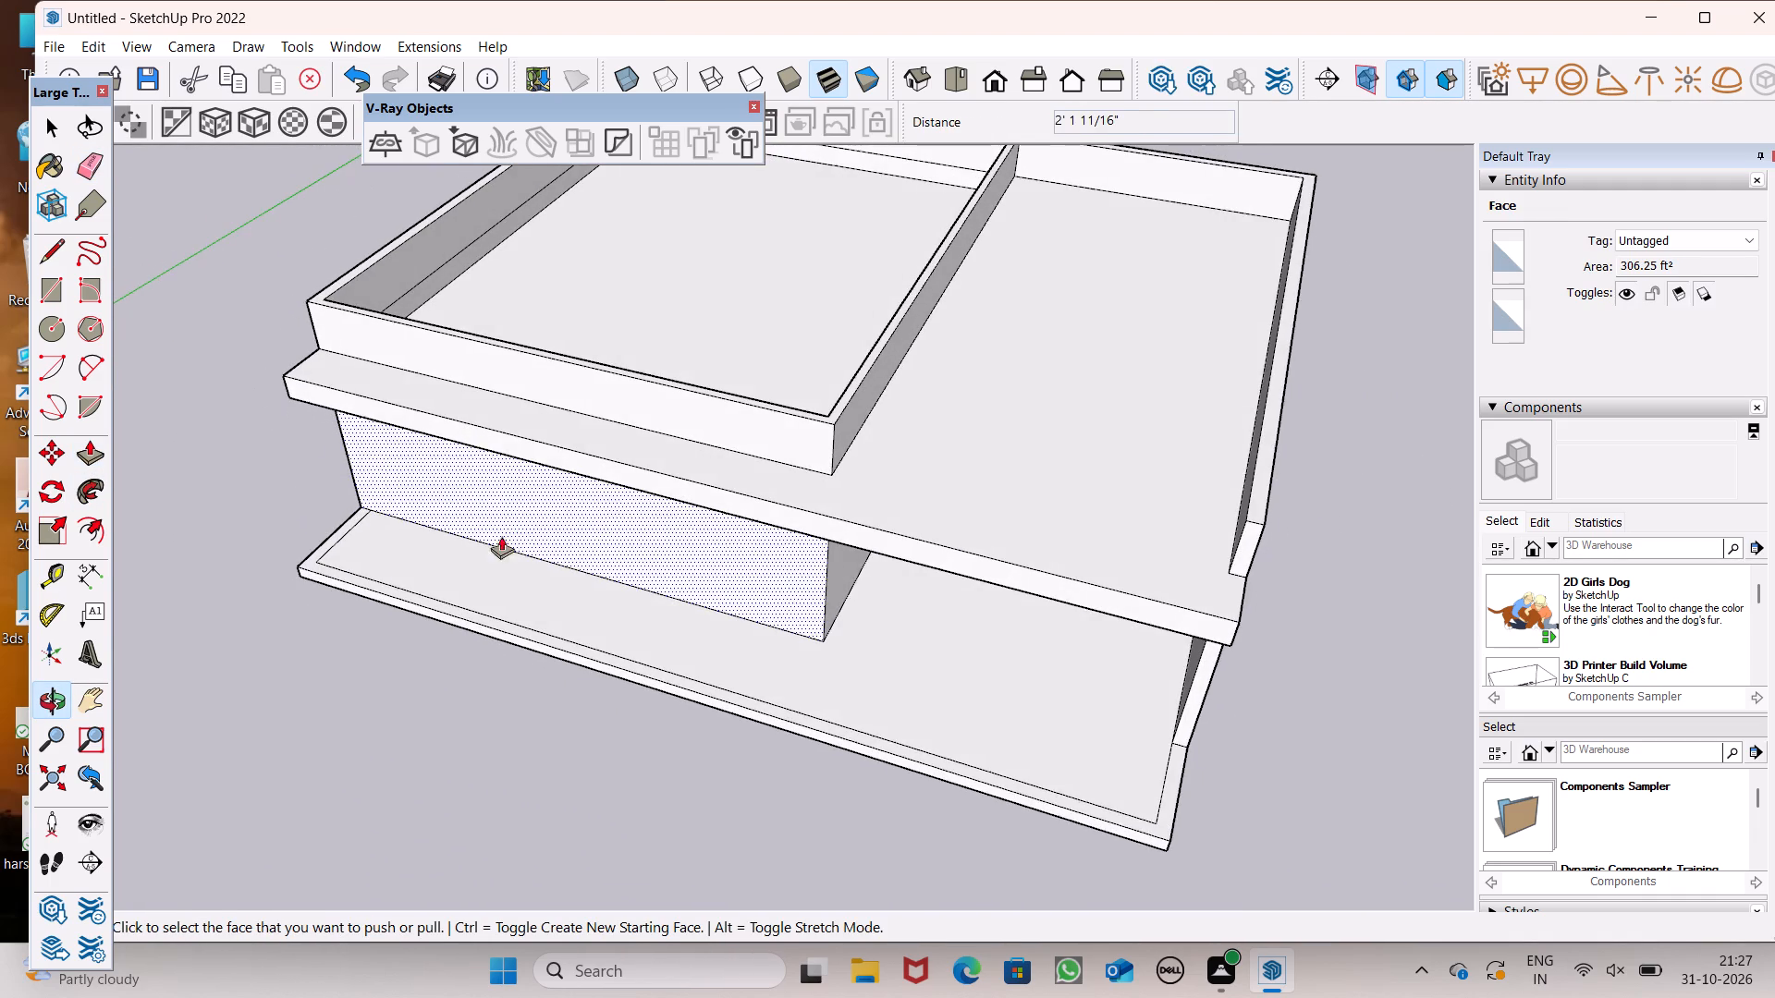
# Draw a 6" line across the parapet top at the room's front corner and a 3' vertical line down its bay-side face.
pyautogui.scroll(-2, 496, 540)
pyautogui.moveTo(411, 559); pyautogui.dragTo(514, 613, button='middle')
pyautogui.press('space')
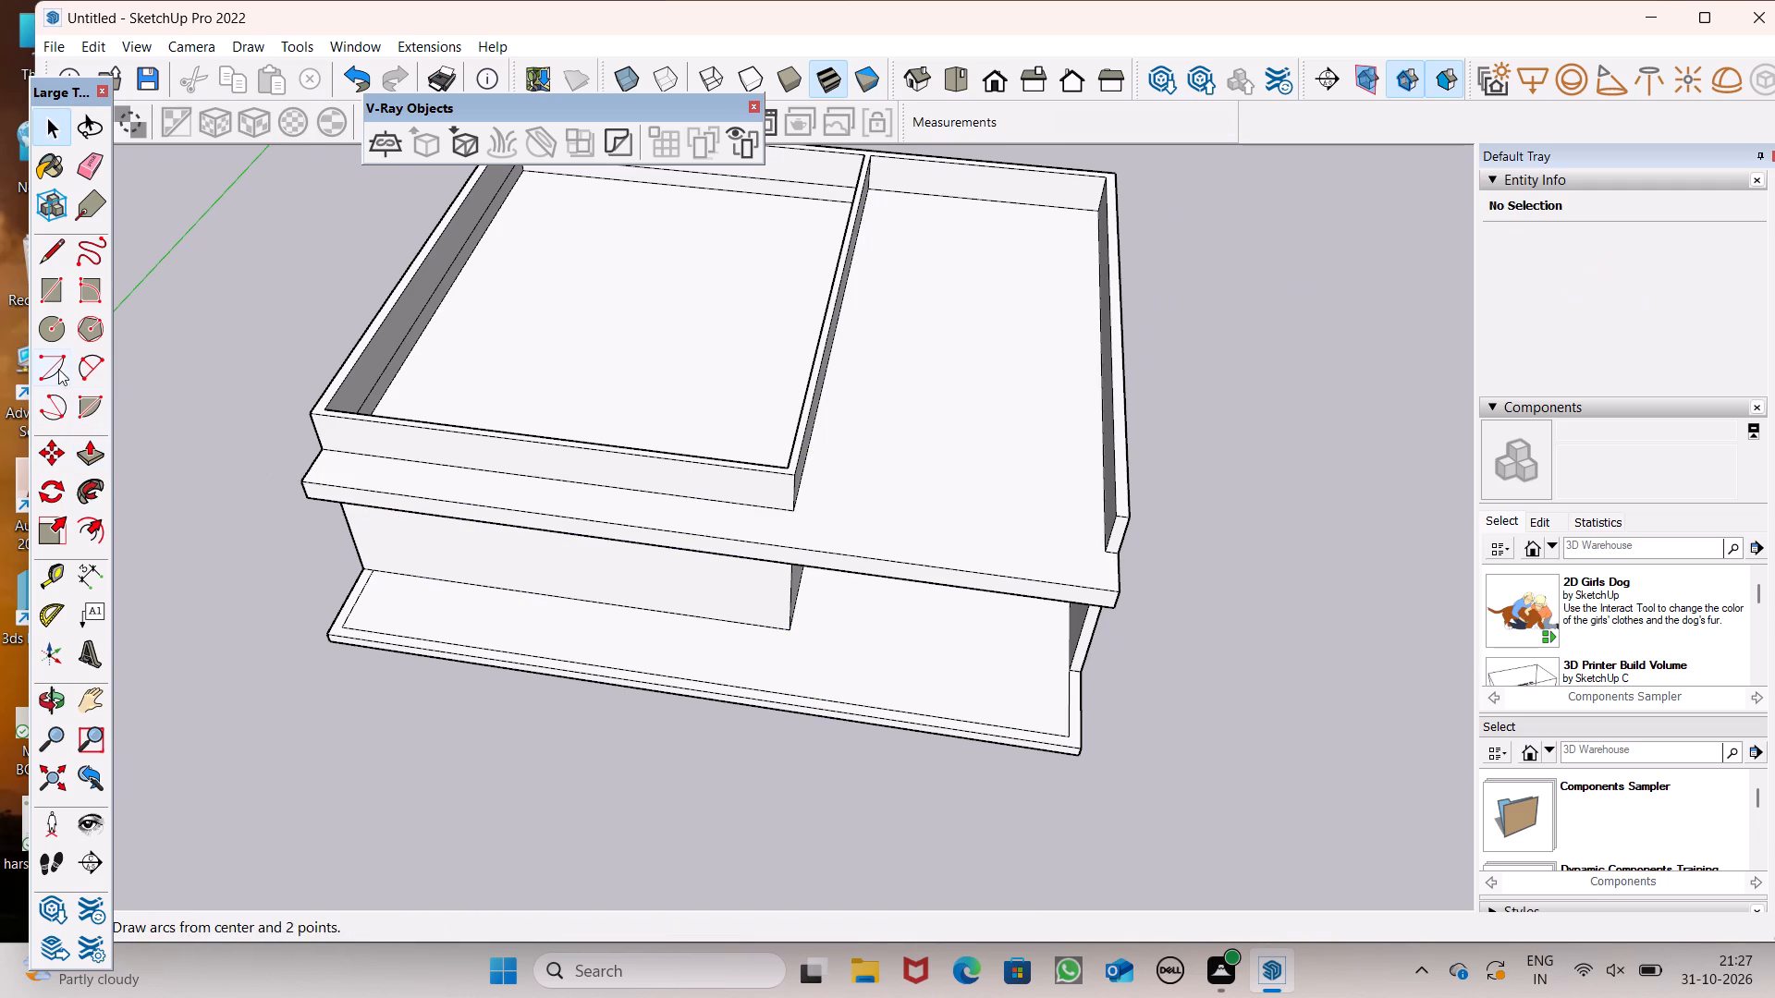
pyautogui.click(52, 257)
pyautogui.scroll(6, 960, 533)
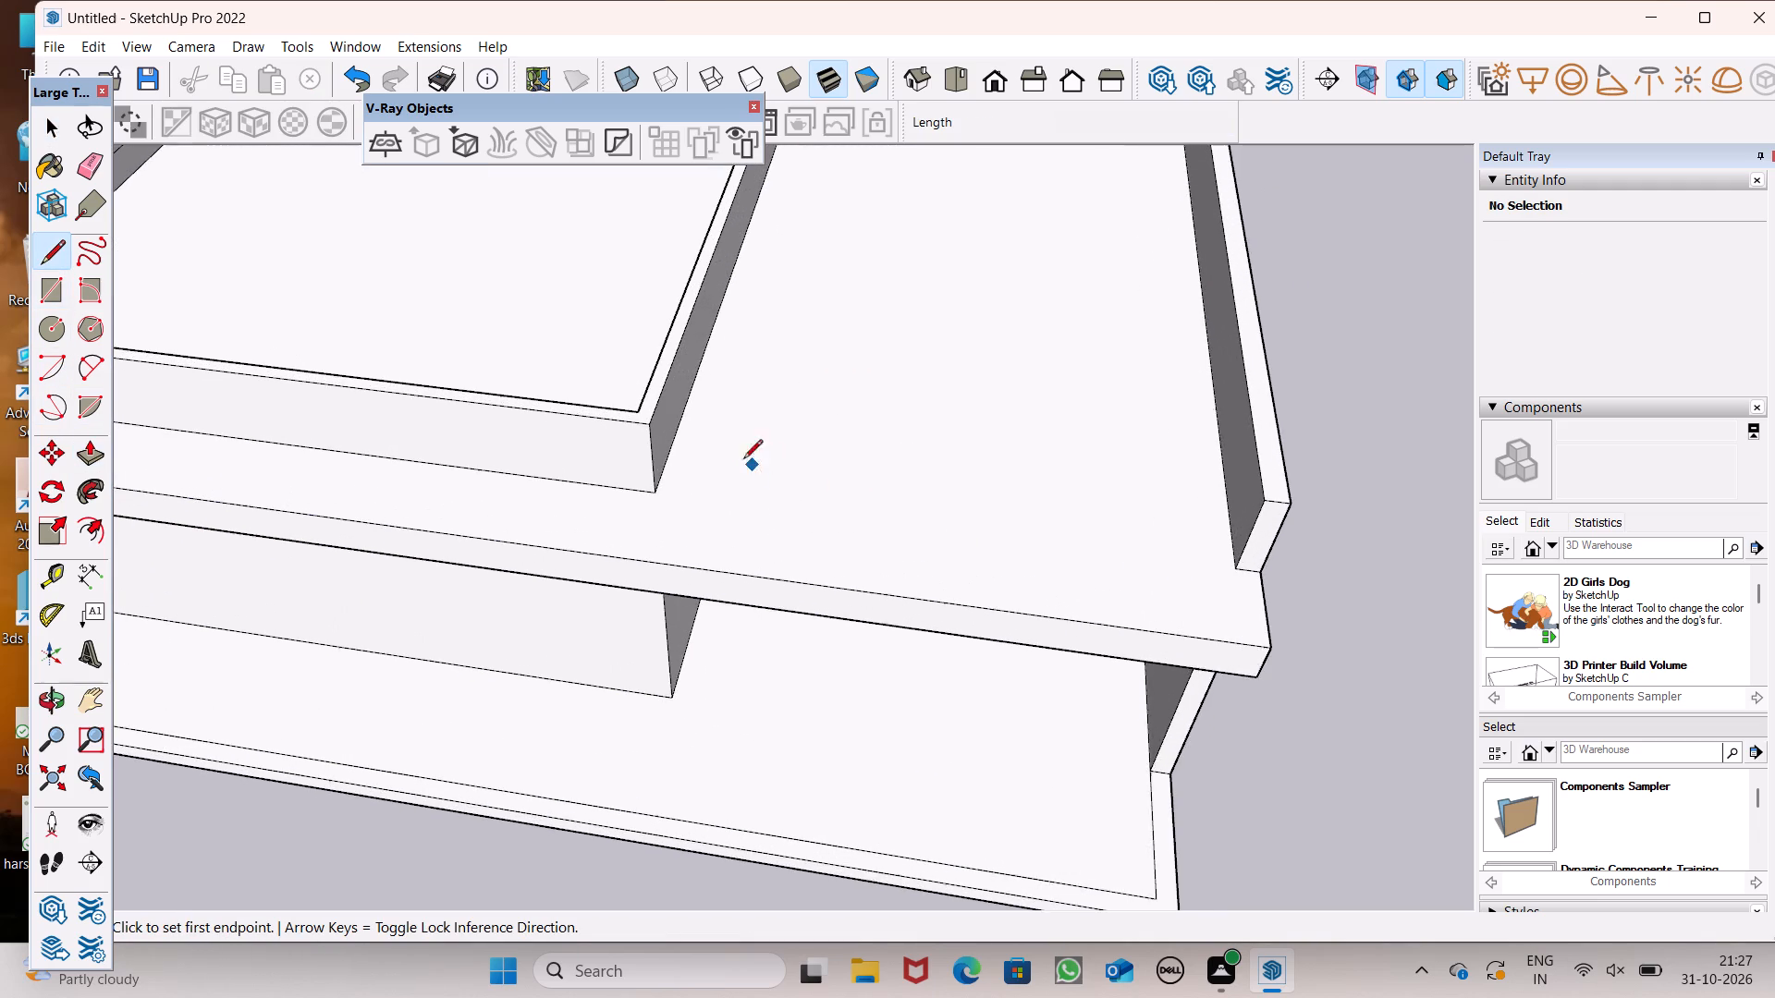
pyautogui.moveTo(707, 469); pyautogui.dragTo(708, 505, button='middle')
pyautogui.scroll(1, 707, 496)
pyautogui.scroll(3, 614, 448)
pyautogui.click(635, 430)
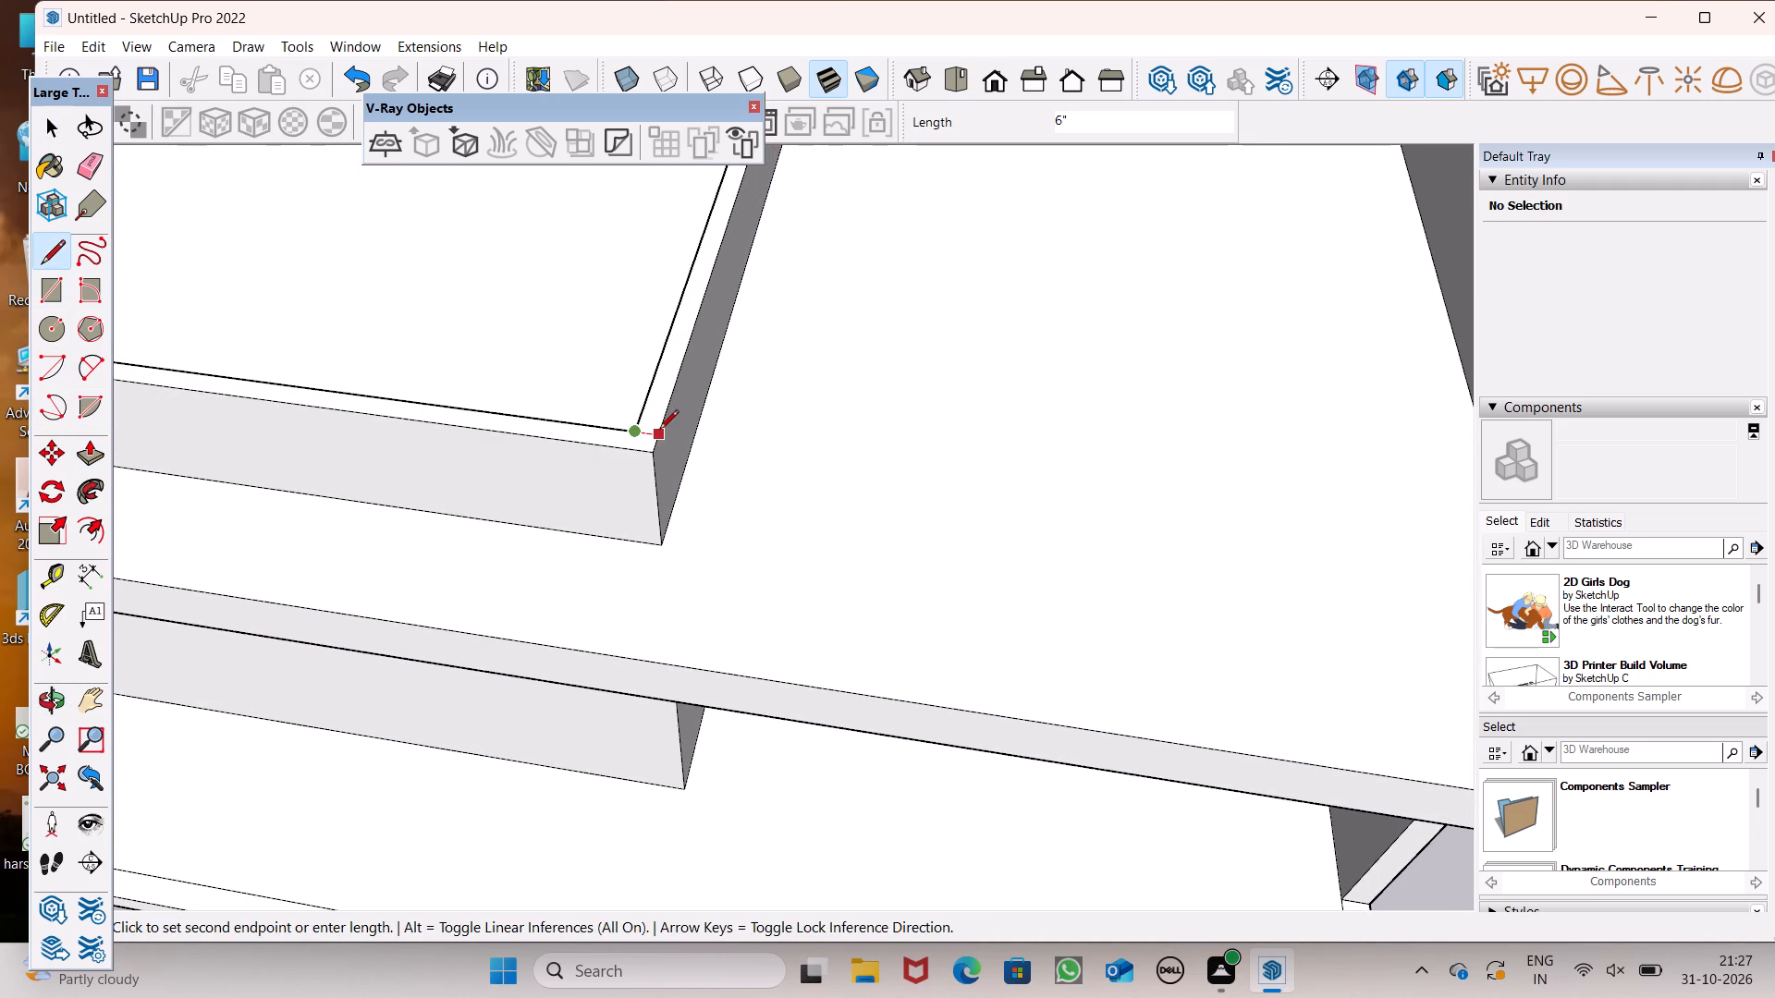
pyautogui.click(659, 431)
pyautogui.click(655, 440)
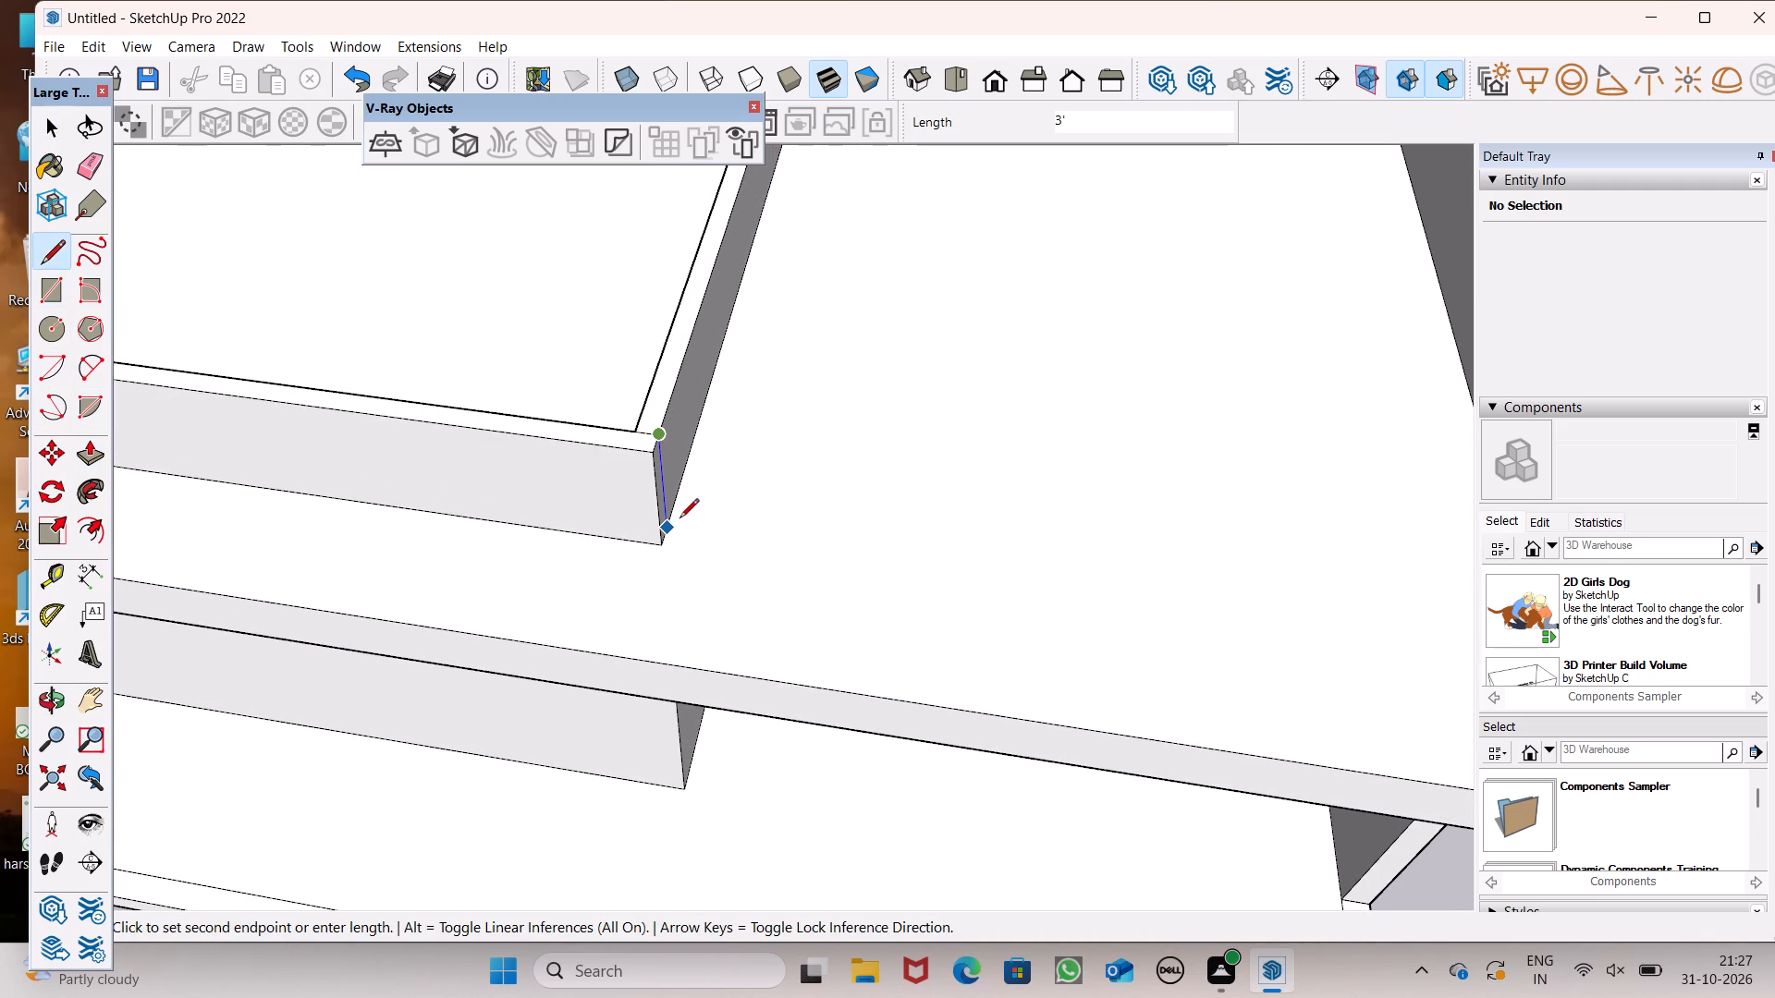
pyautogui.scroll(8, 678, 525)
pyautogui.click(670, 537)
pyautogui.scroll(-3, 501, 432)
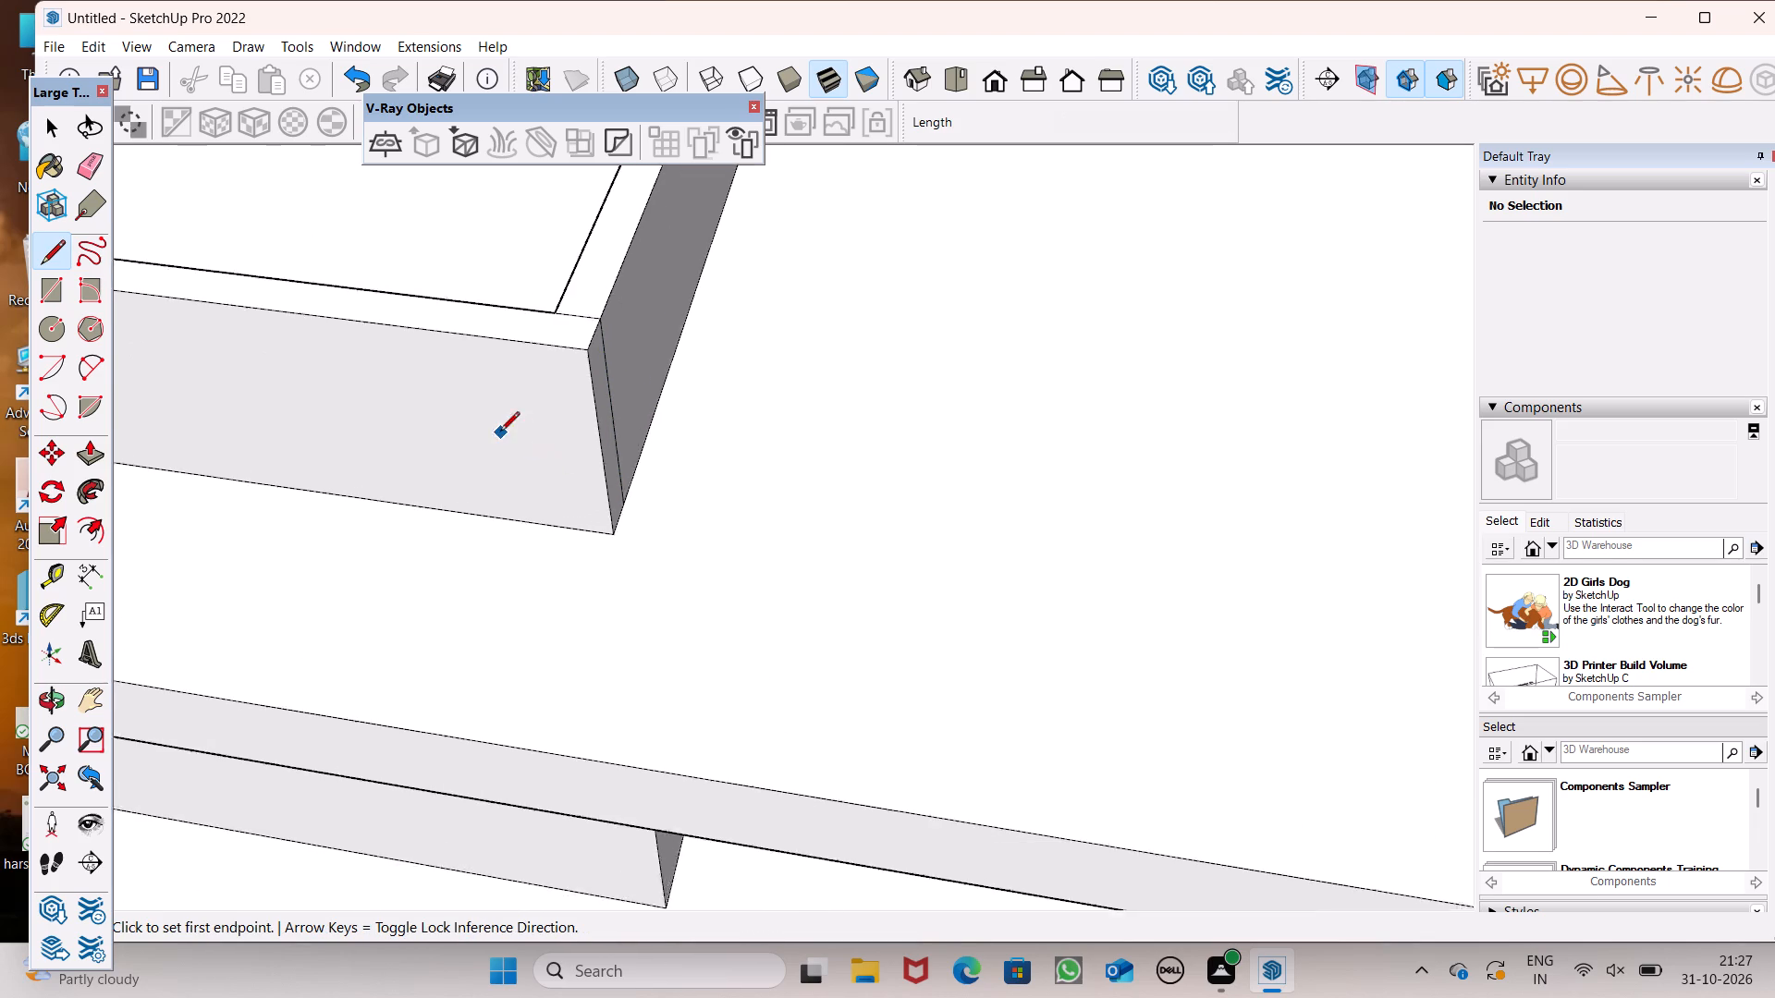
# Draw two parallel lines about 18' 7" long across the bay's roof slab, from the room's parapet corner to the outer wall's parapet.
pyautogui.scroll(-3, 500, 432)
pyautogui.scroll(-5, 383, 435)
pyautogui.moveTo(520, 505); pyautogui.dragTo(541, 545, button='middle')
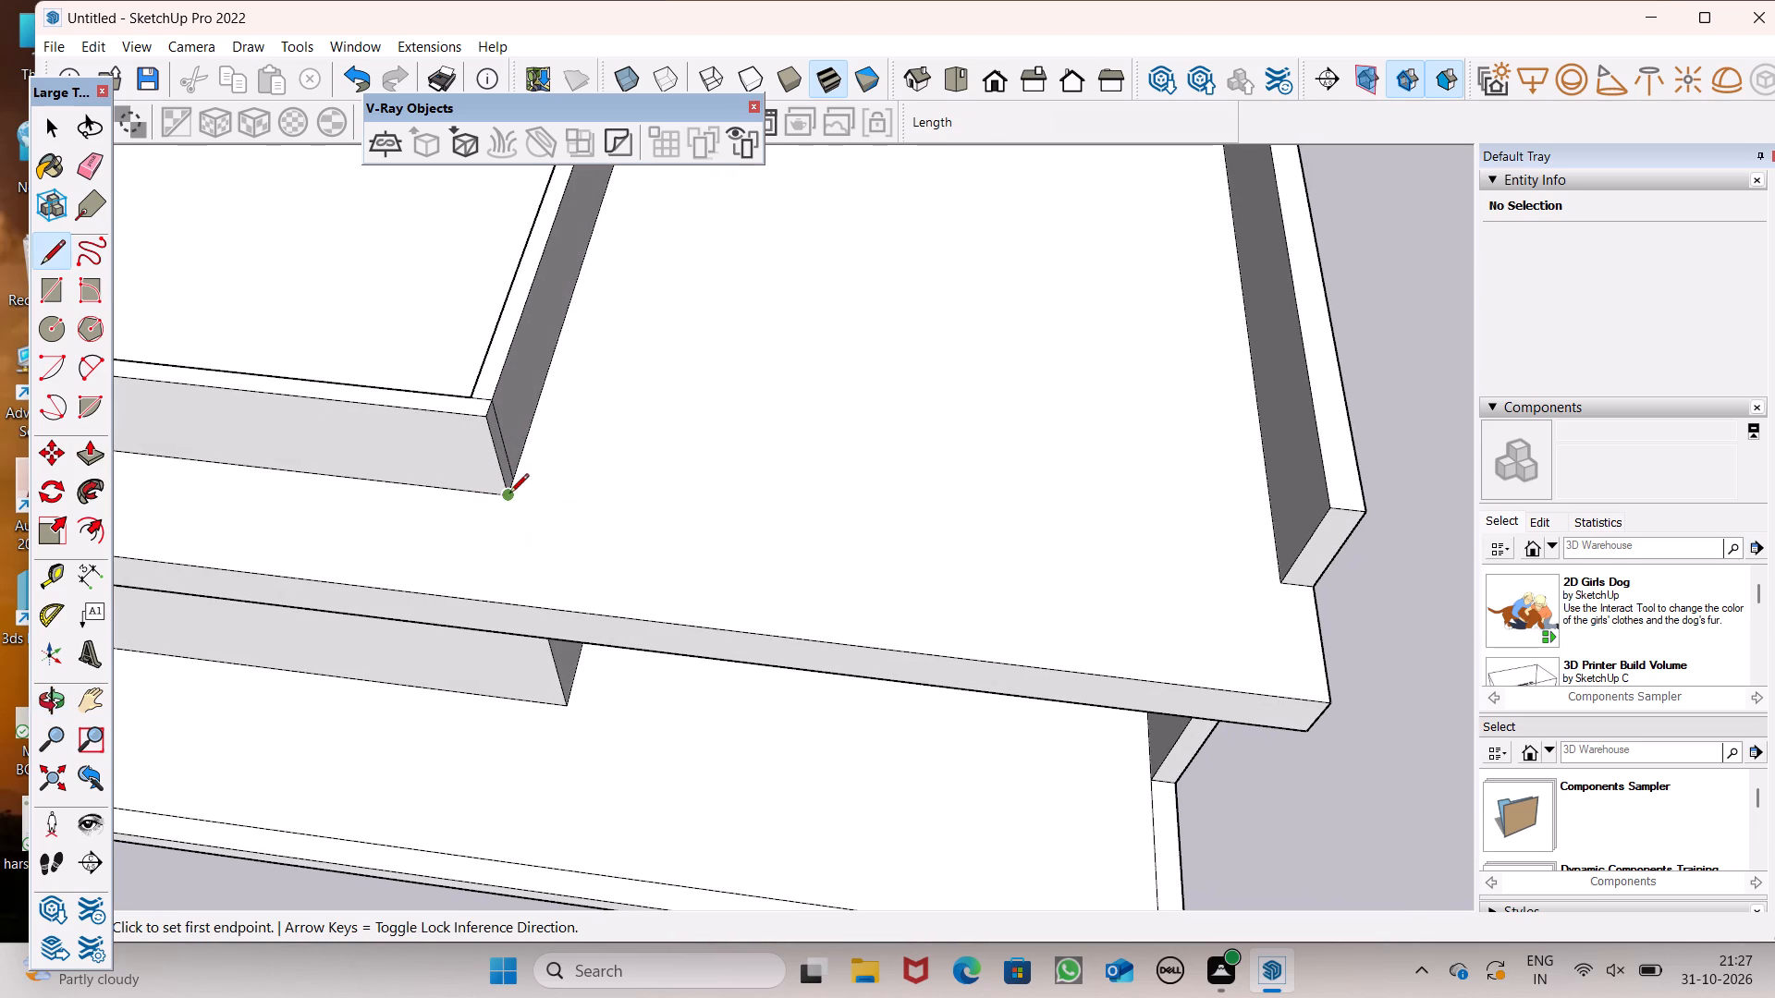
pyautogui.moveTo(509, 494); pyautogui.dragTo(516, 504)
pyautogui.click(1277, 581)
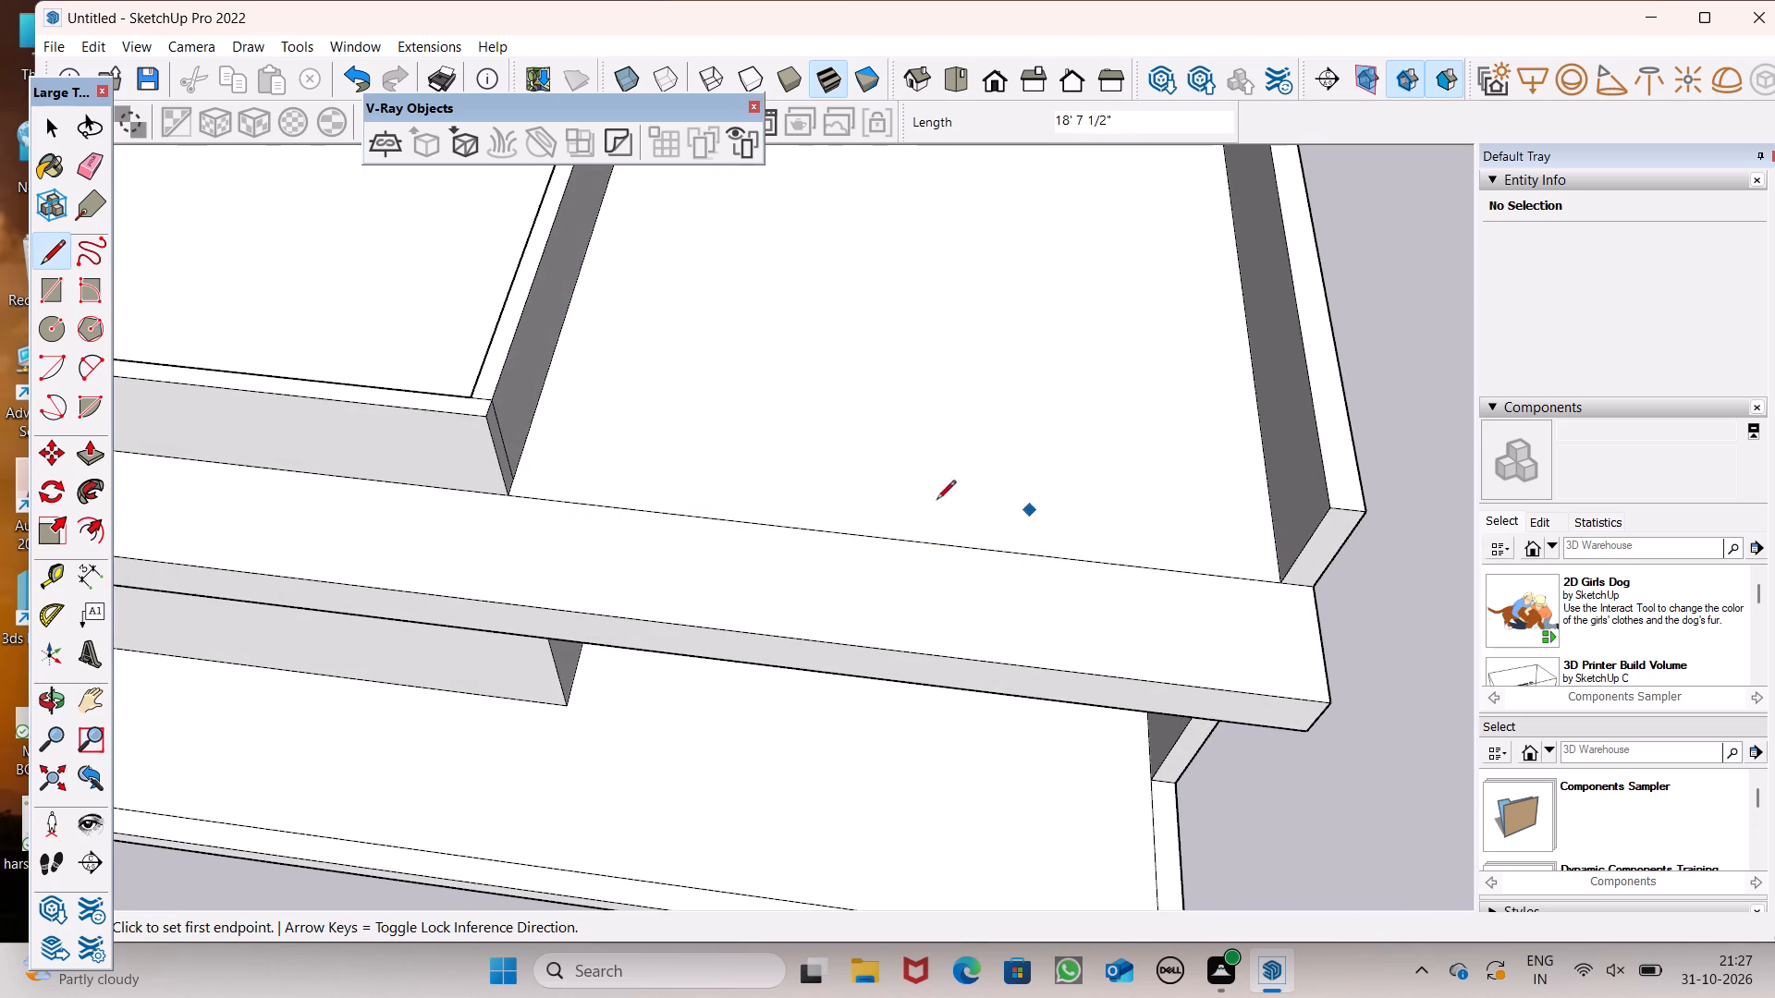
pyautogui.click(520, 476)
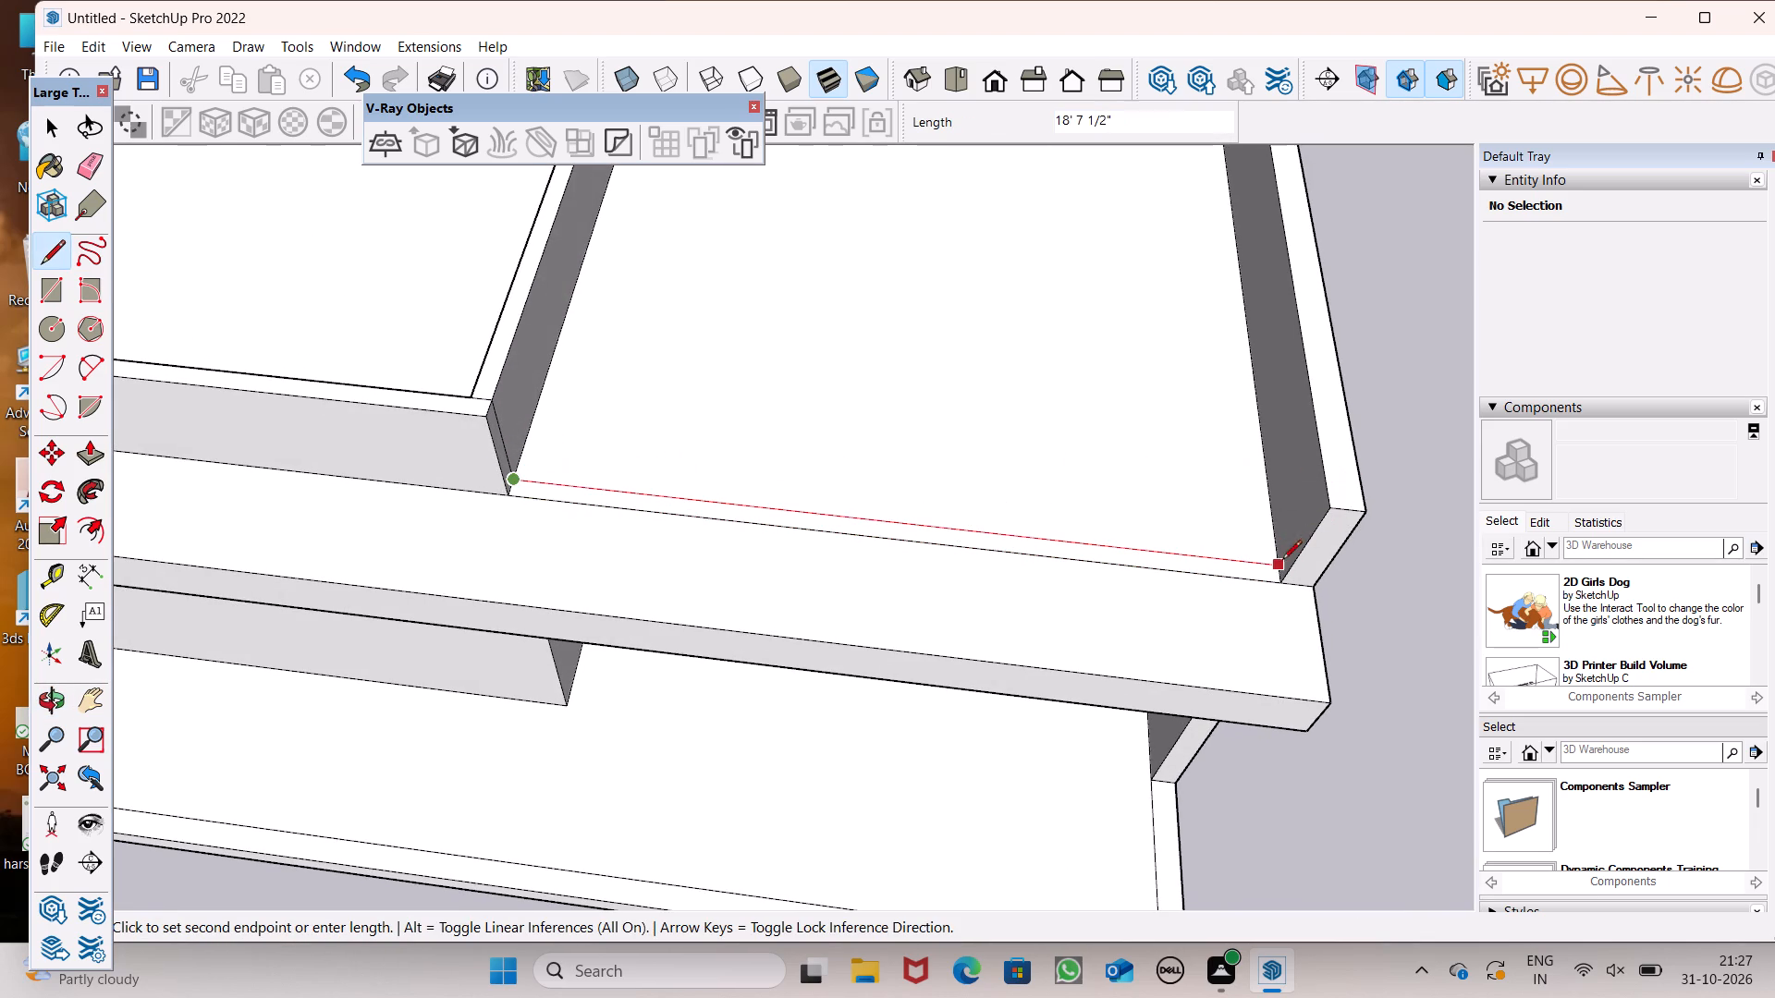
pyautogui.click(1273, 567)
# Erase the short 6" line across the parapet top at the enclosed room's front corner.
pyautogui.scroll(-4, 870, 450)
pyautogui.moveTo(892, 516); pyautogui.dragTo(944, 279, button='middle')
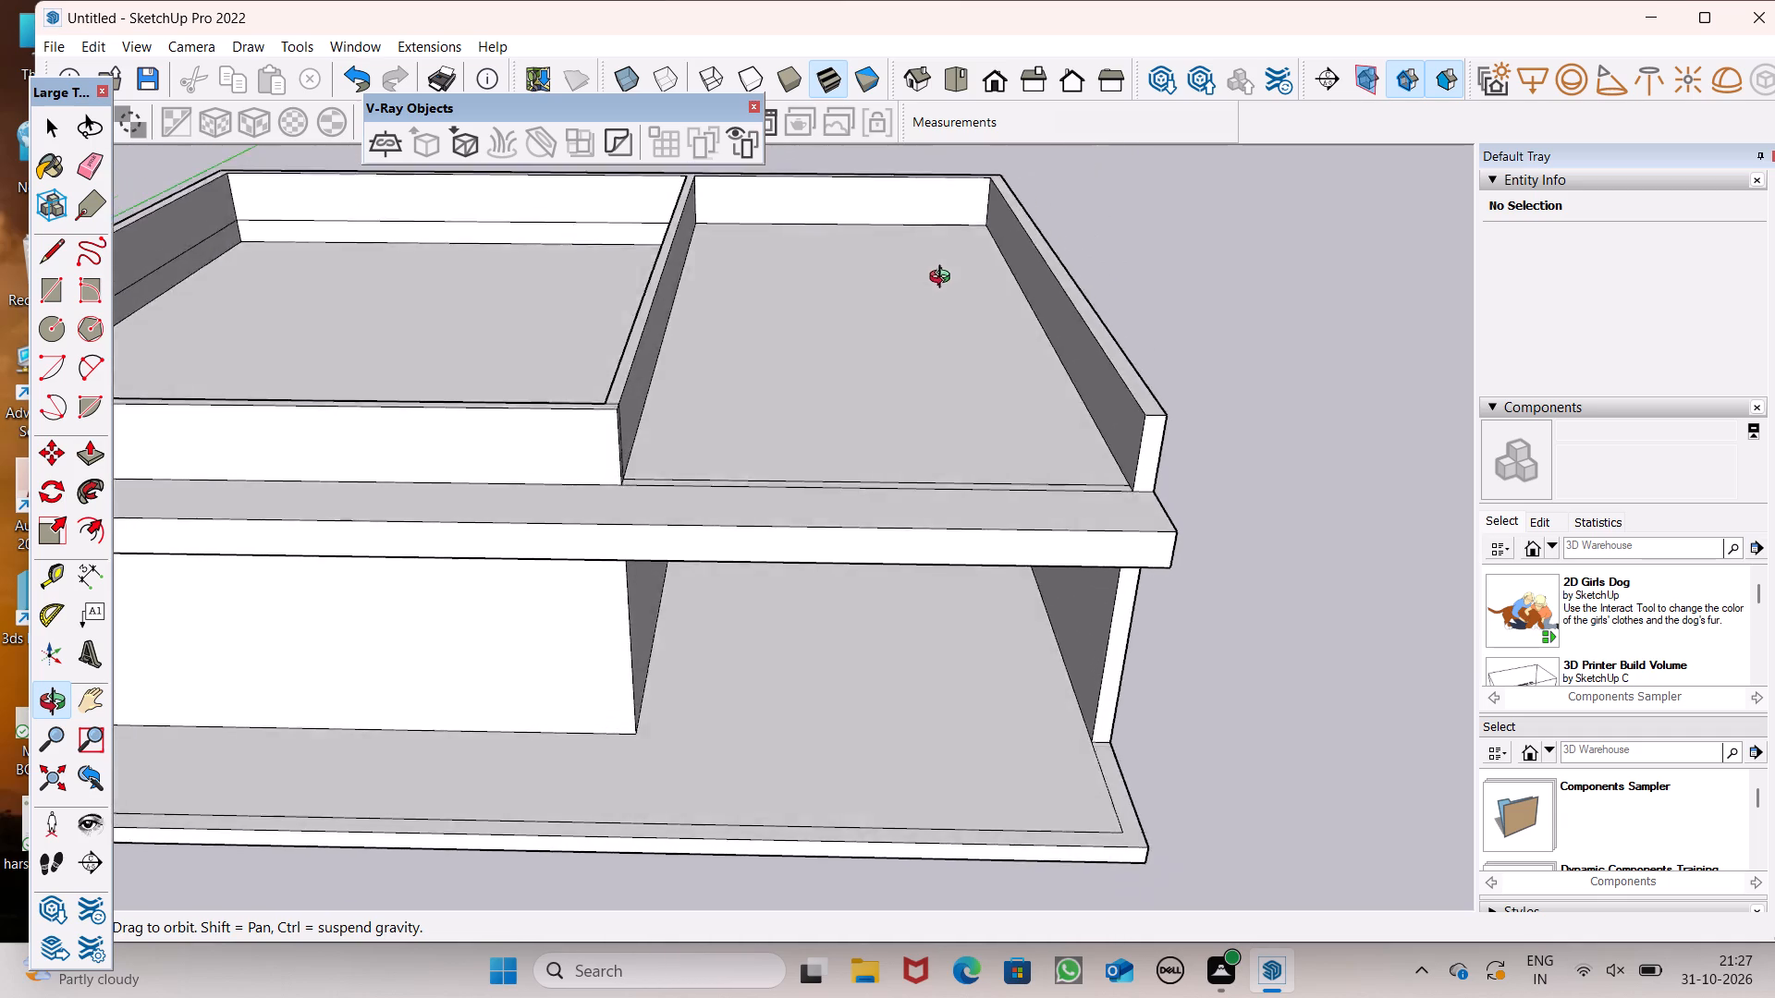
pyautogui.moveTo(944, 279); pyautogui.dragTo(515, 330, button='middle')
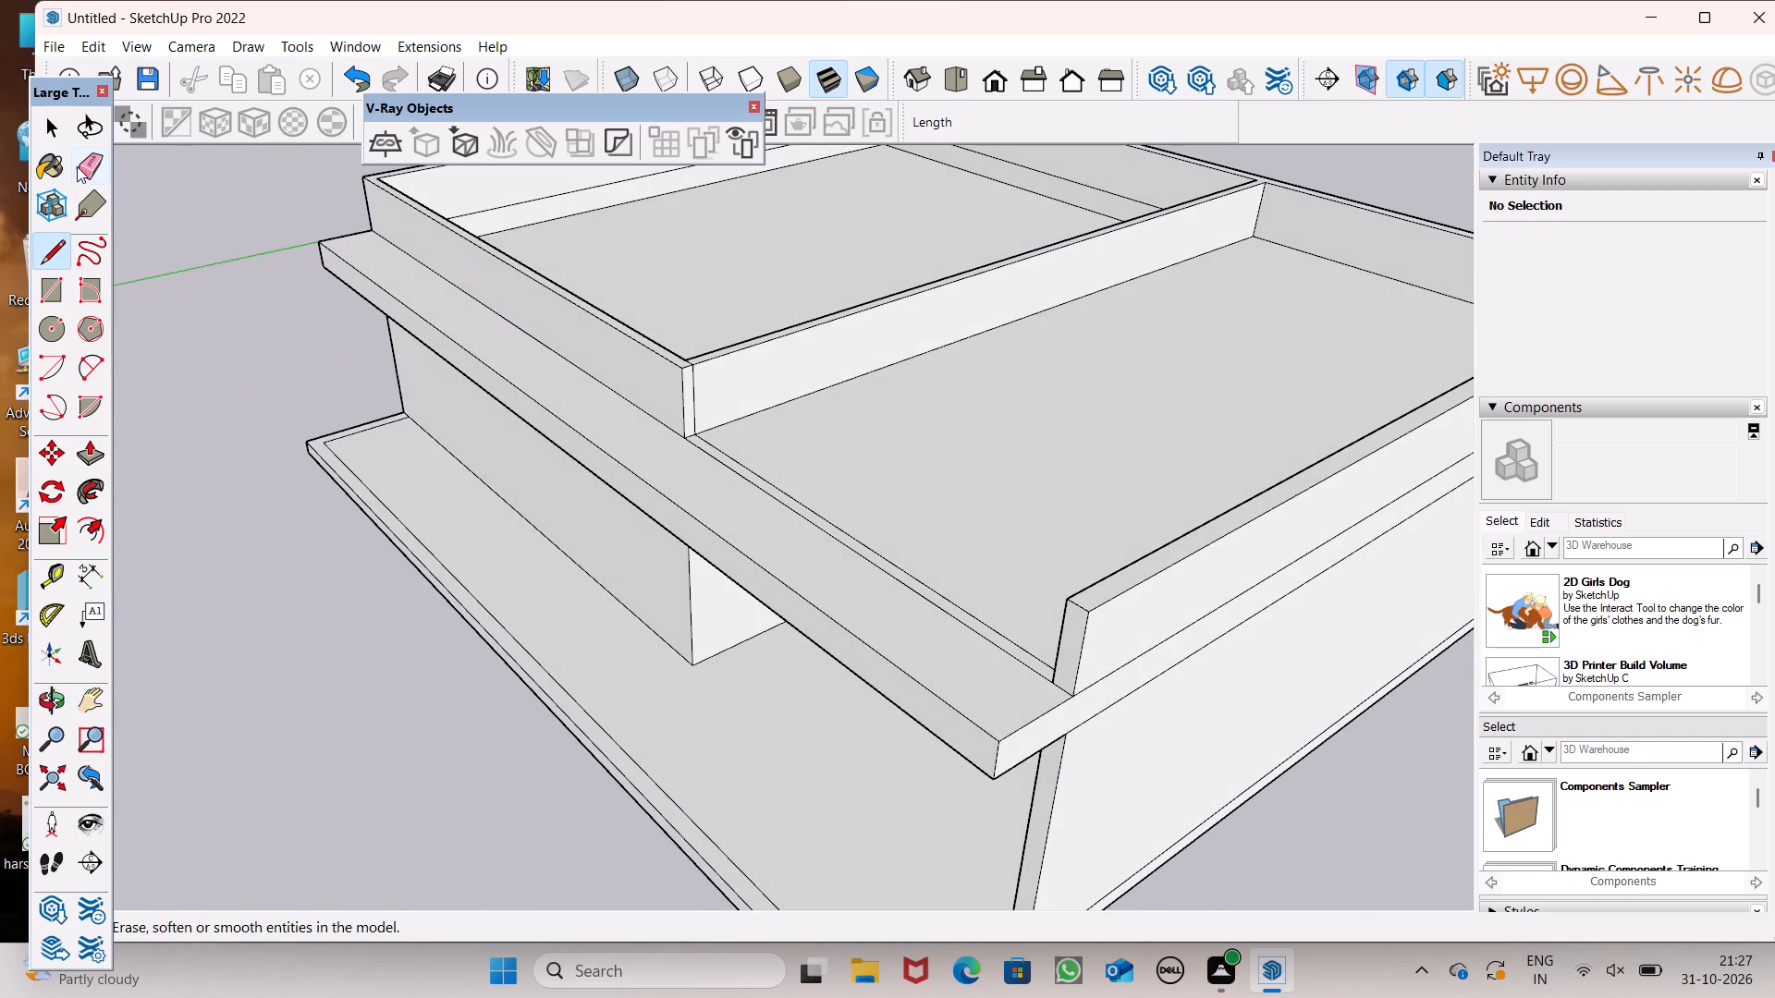
pyautogui.click(79, 164)
pyautogui.scroll(7, 647, 334)
pyautogui.scroll(6, 793, 398)
pyautogui.click(683, 378)
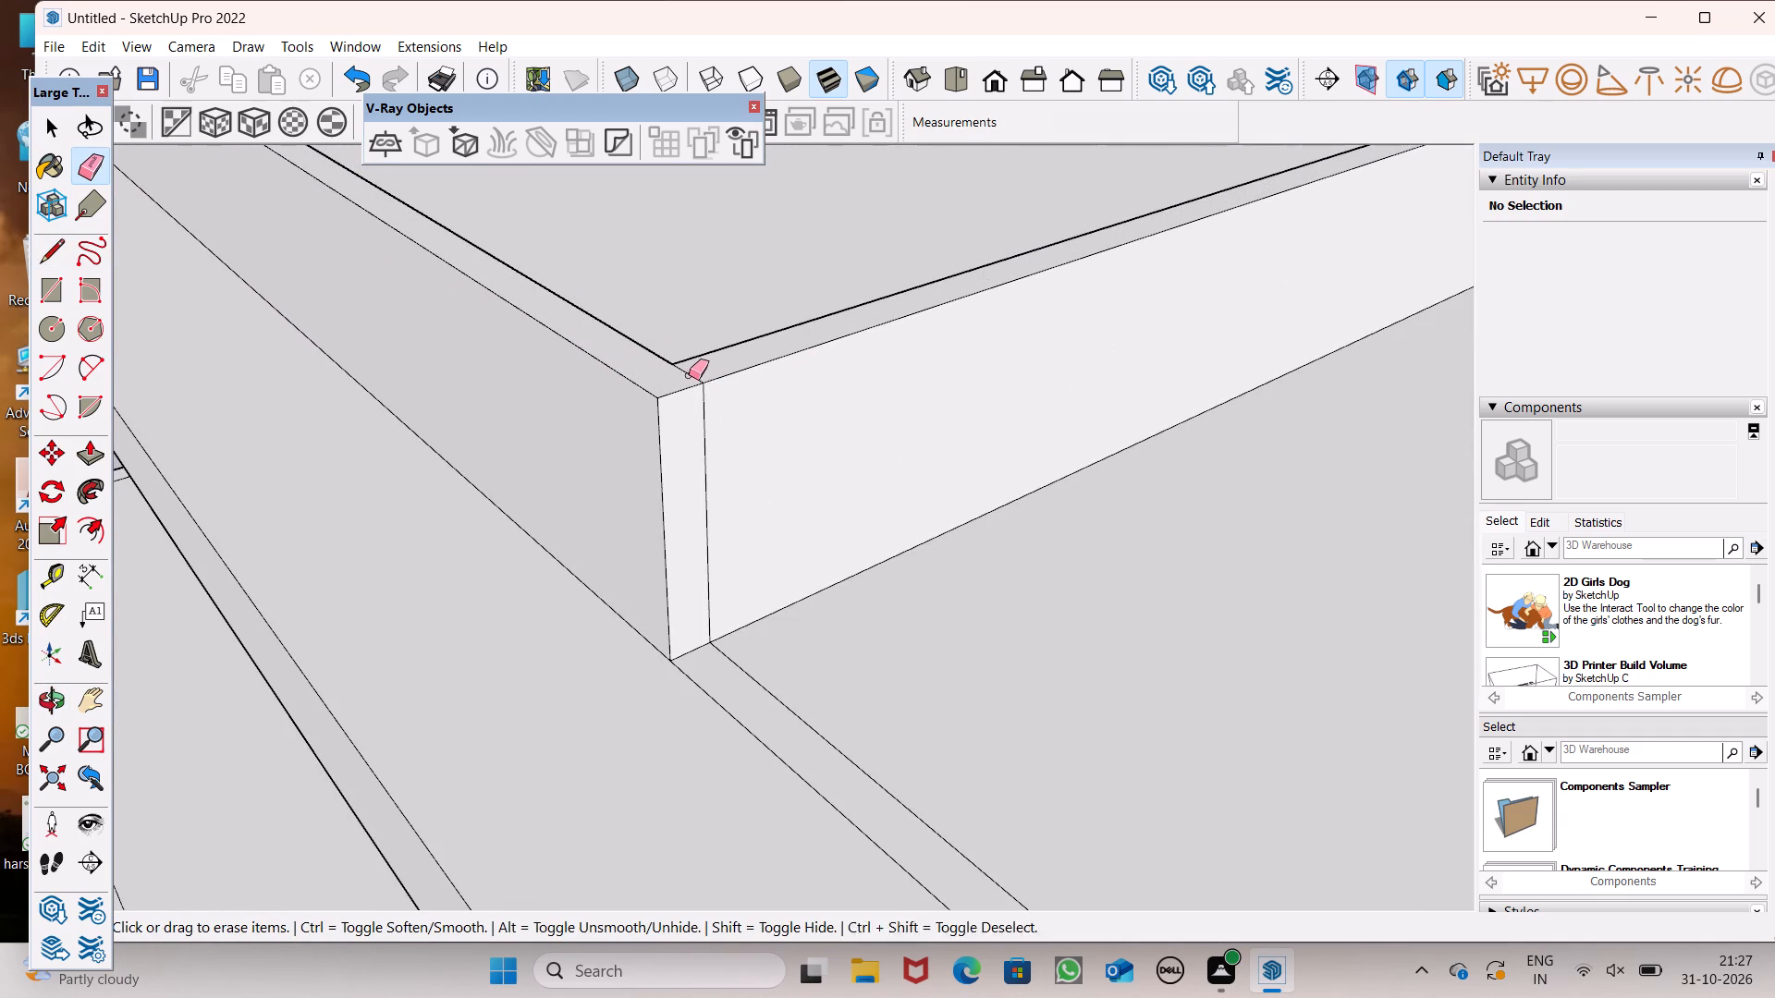
# Erase the 3' vertical line on the bay-side face of the room's front parapet corner.
pyautogui.moveTo(701, 429); pyautogui.dragTo(711, 422)
pyautogui.scroll(-7, 651, 372)
pyautogui.moveTo(618, 415); pyautogui.dragTo(817, 435, button='middle')
pyautogui.scroll(-5, 526, 417)
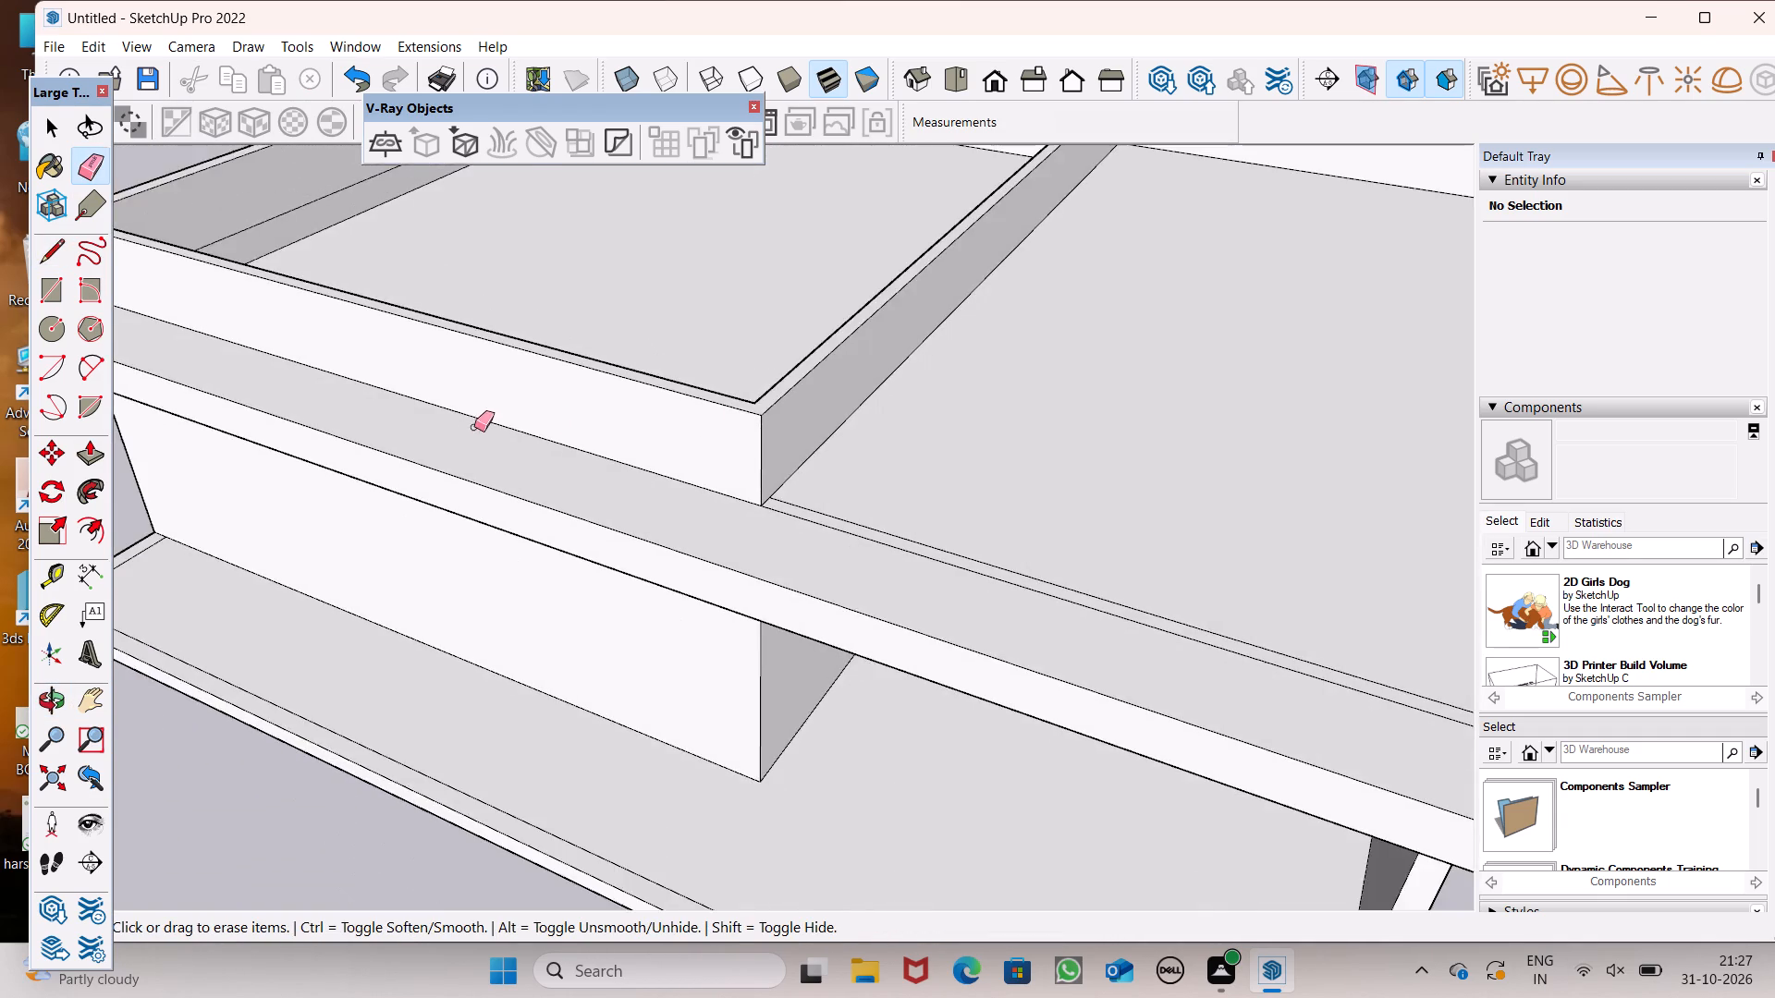
pyautogui.scroll(-10, 461, 422)
pyautogui.moveTo(488, 422); pyautogui.dragTo(757, 481, button='middle')
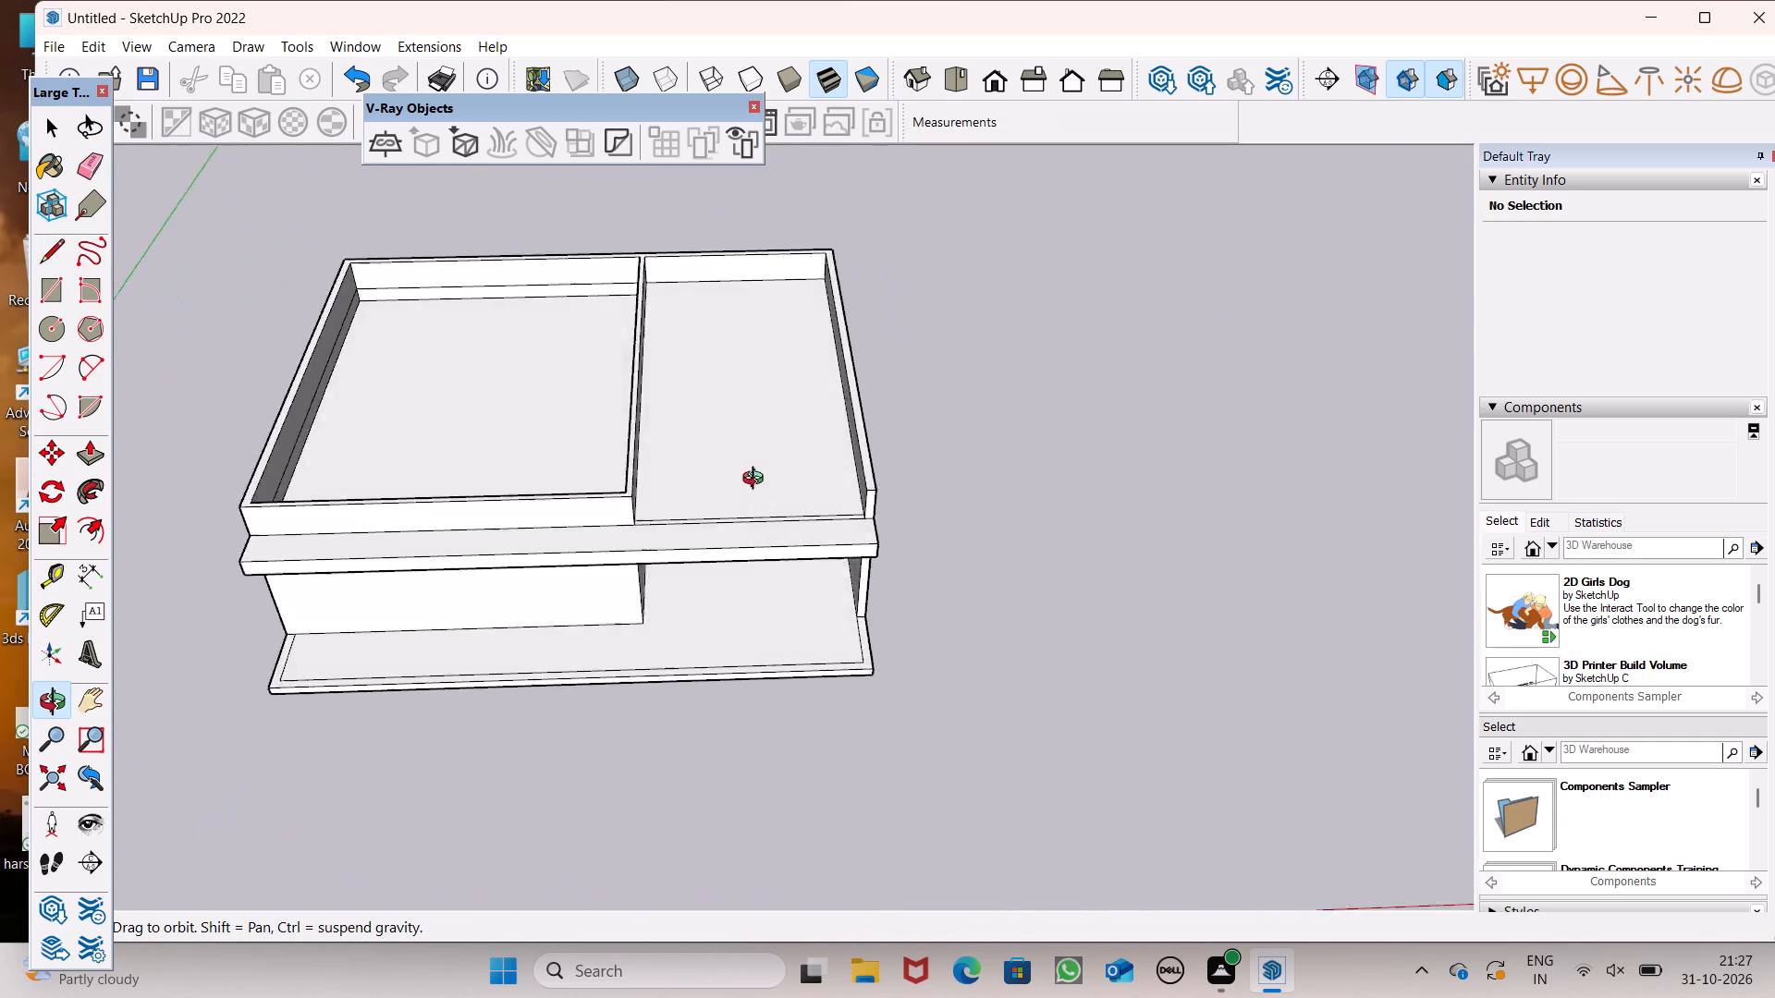
pyautogui.moveTo(757, 481); pyautogui.dragTo(736, 420, button='middle')
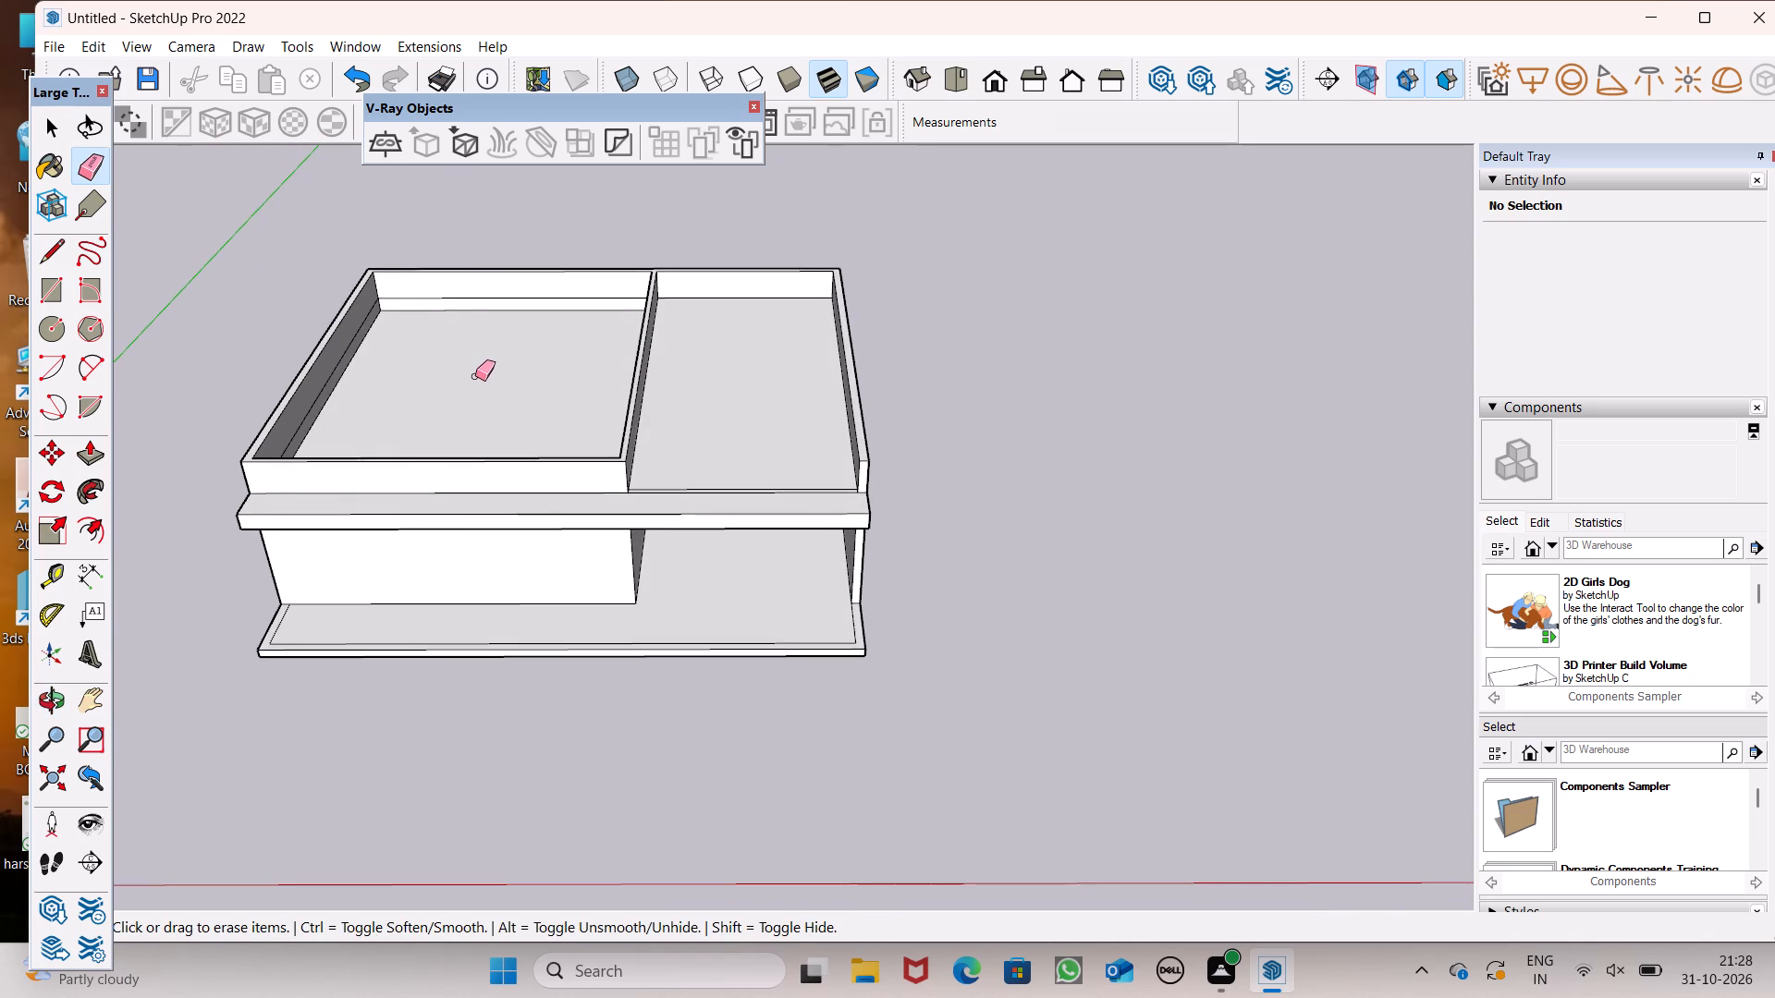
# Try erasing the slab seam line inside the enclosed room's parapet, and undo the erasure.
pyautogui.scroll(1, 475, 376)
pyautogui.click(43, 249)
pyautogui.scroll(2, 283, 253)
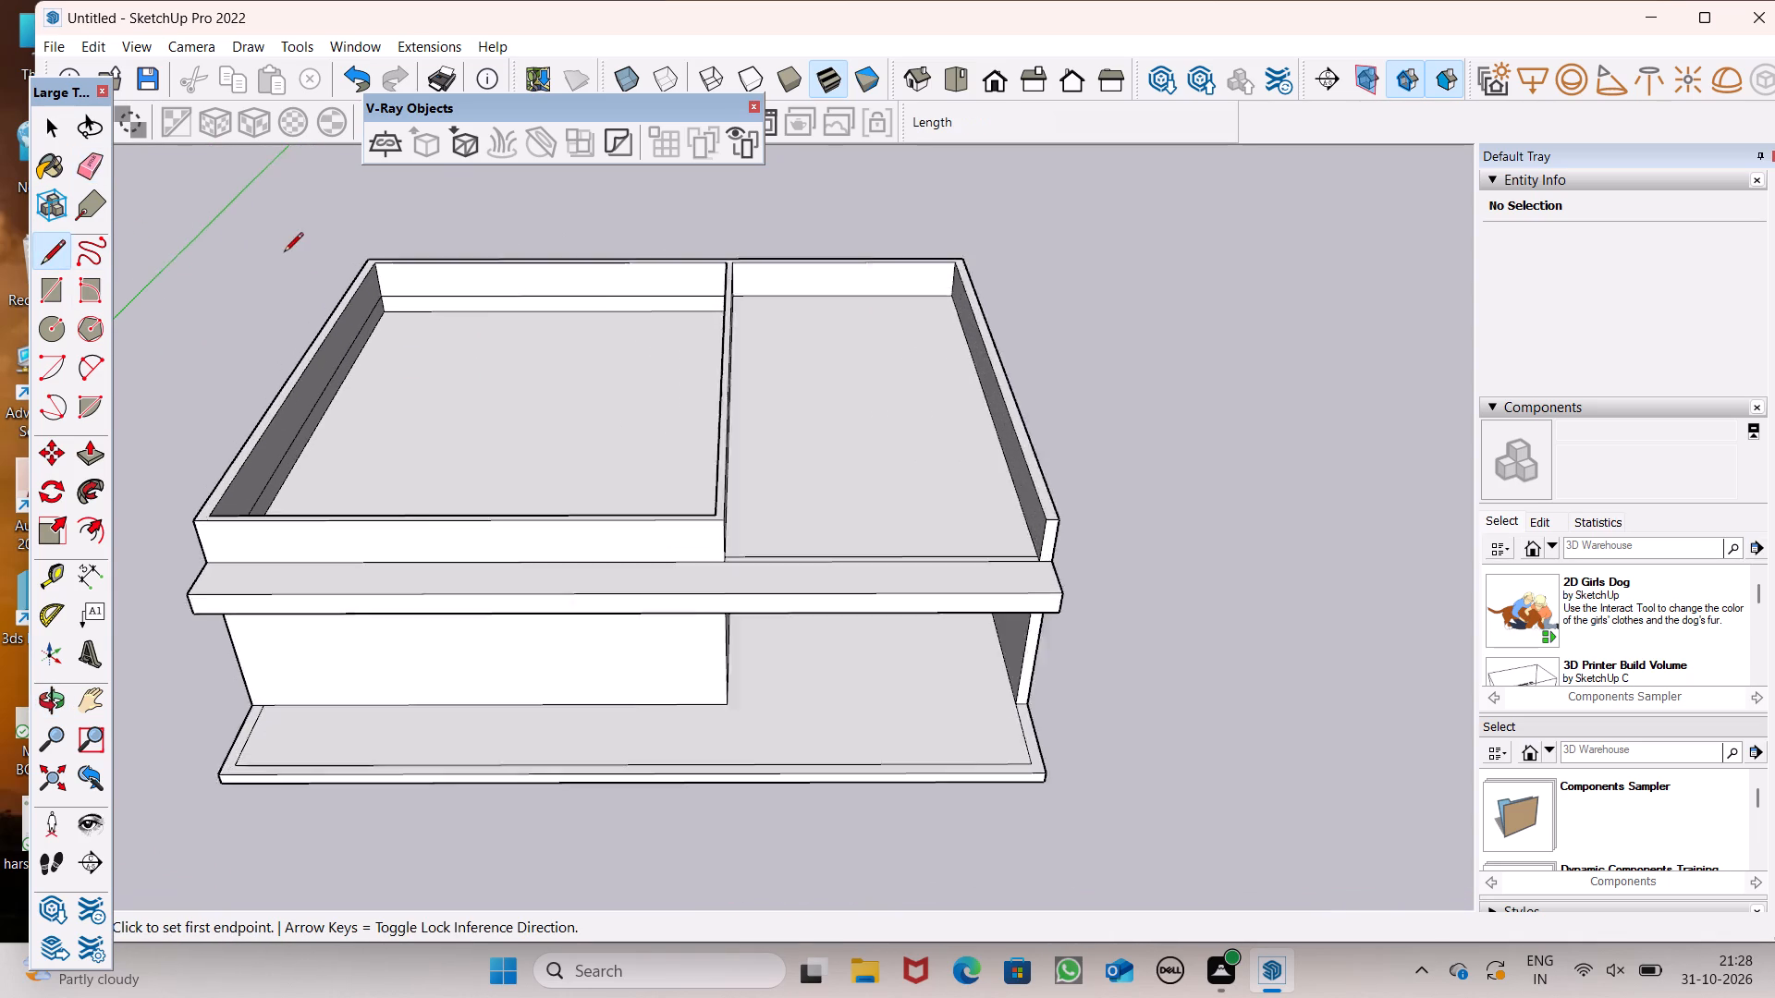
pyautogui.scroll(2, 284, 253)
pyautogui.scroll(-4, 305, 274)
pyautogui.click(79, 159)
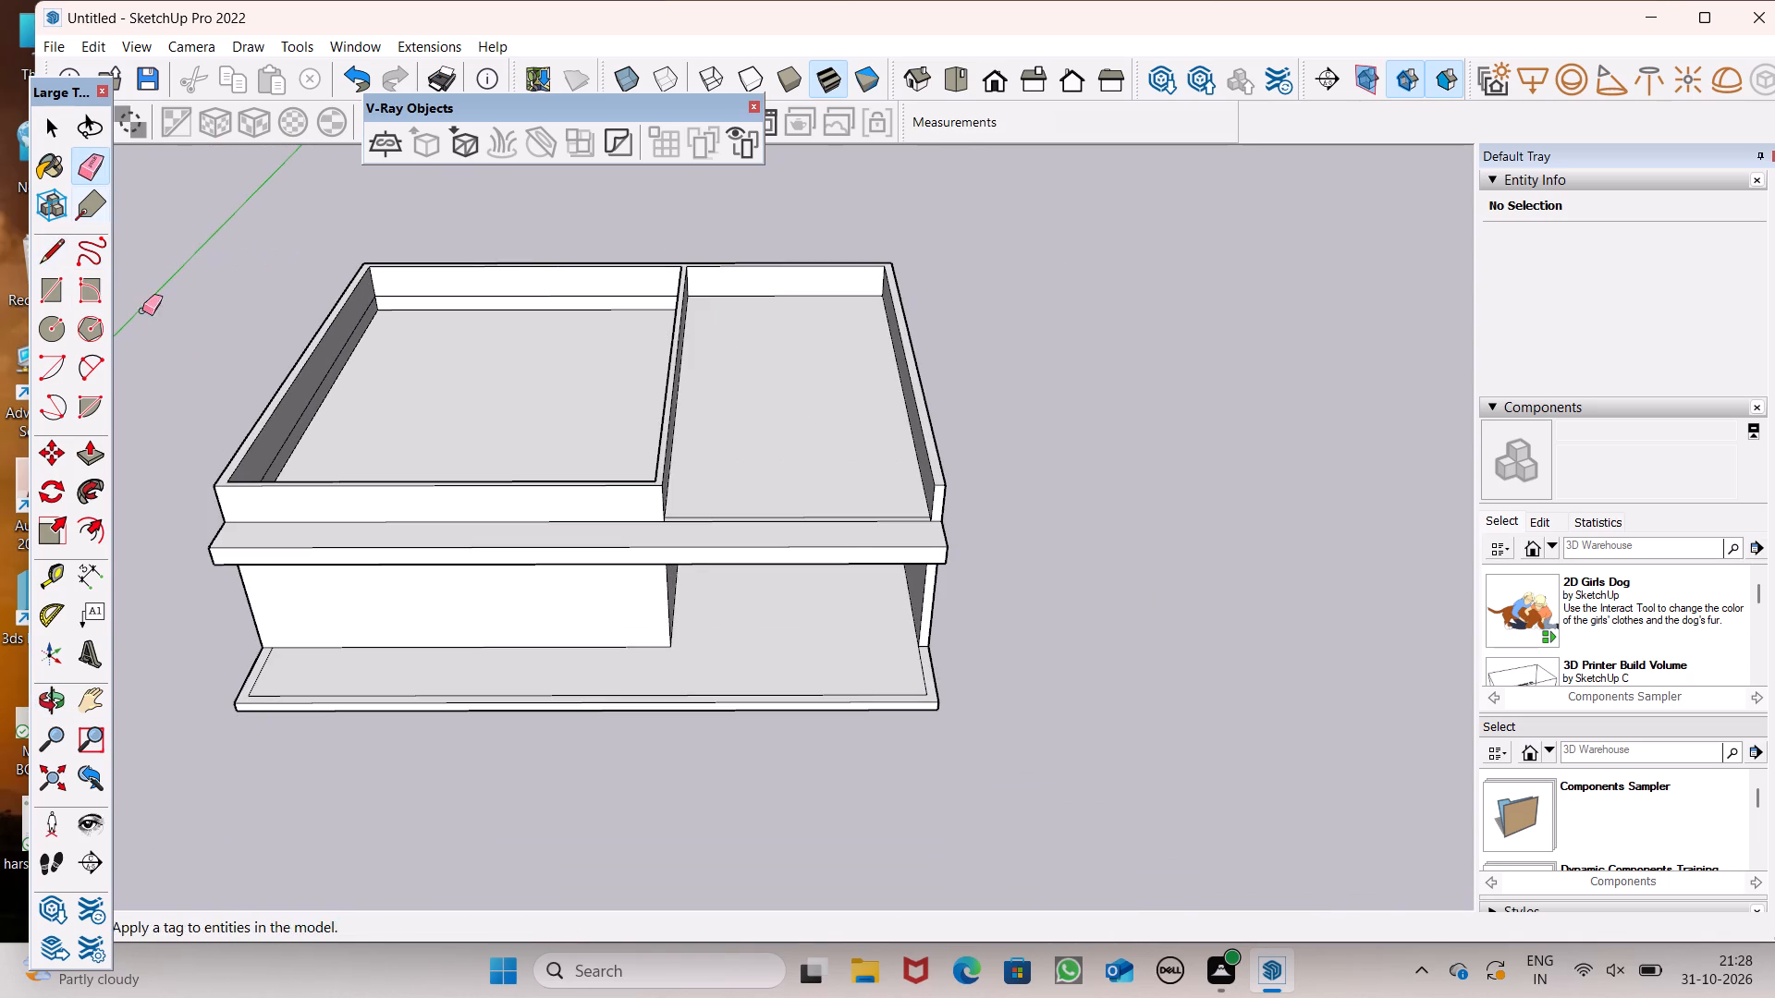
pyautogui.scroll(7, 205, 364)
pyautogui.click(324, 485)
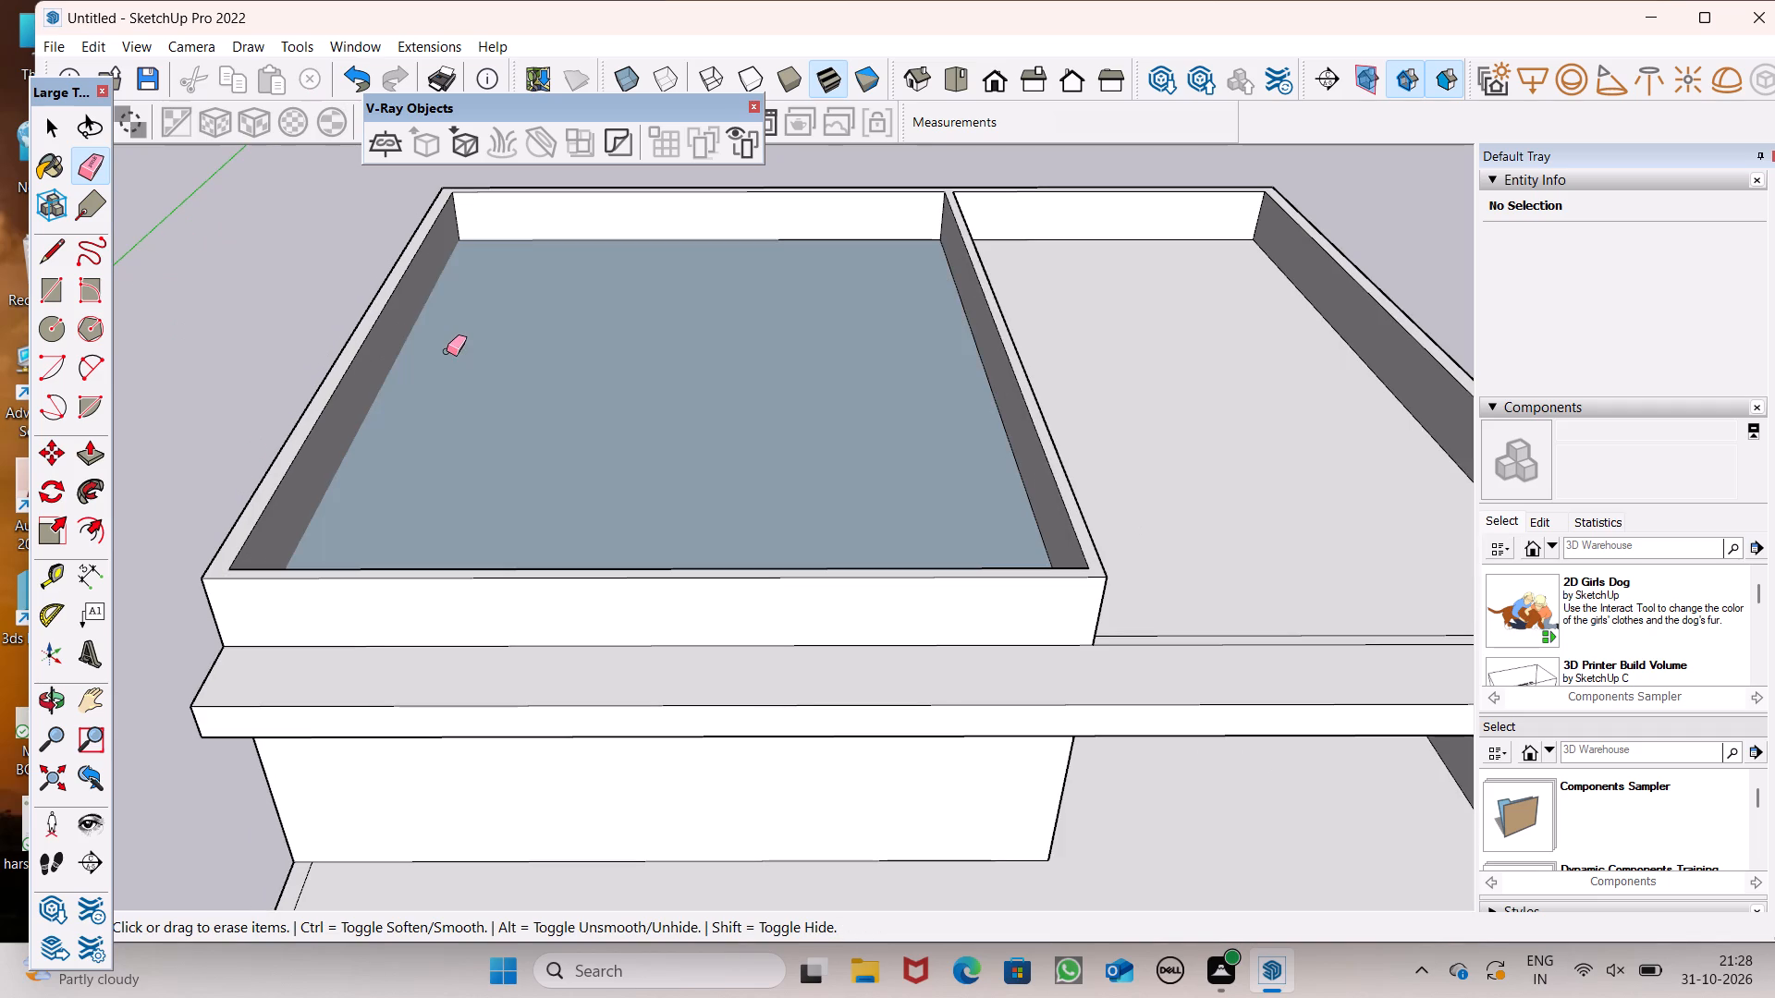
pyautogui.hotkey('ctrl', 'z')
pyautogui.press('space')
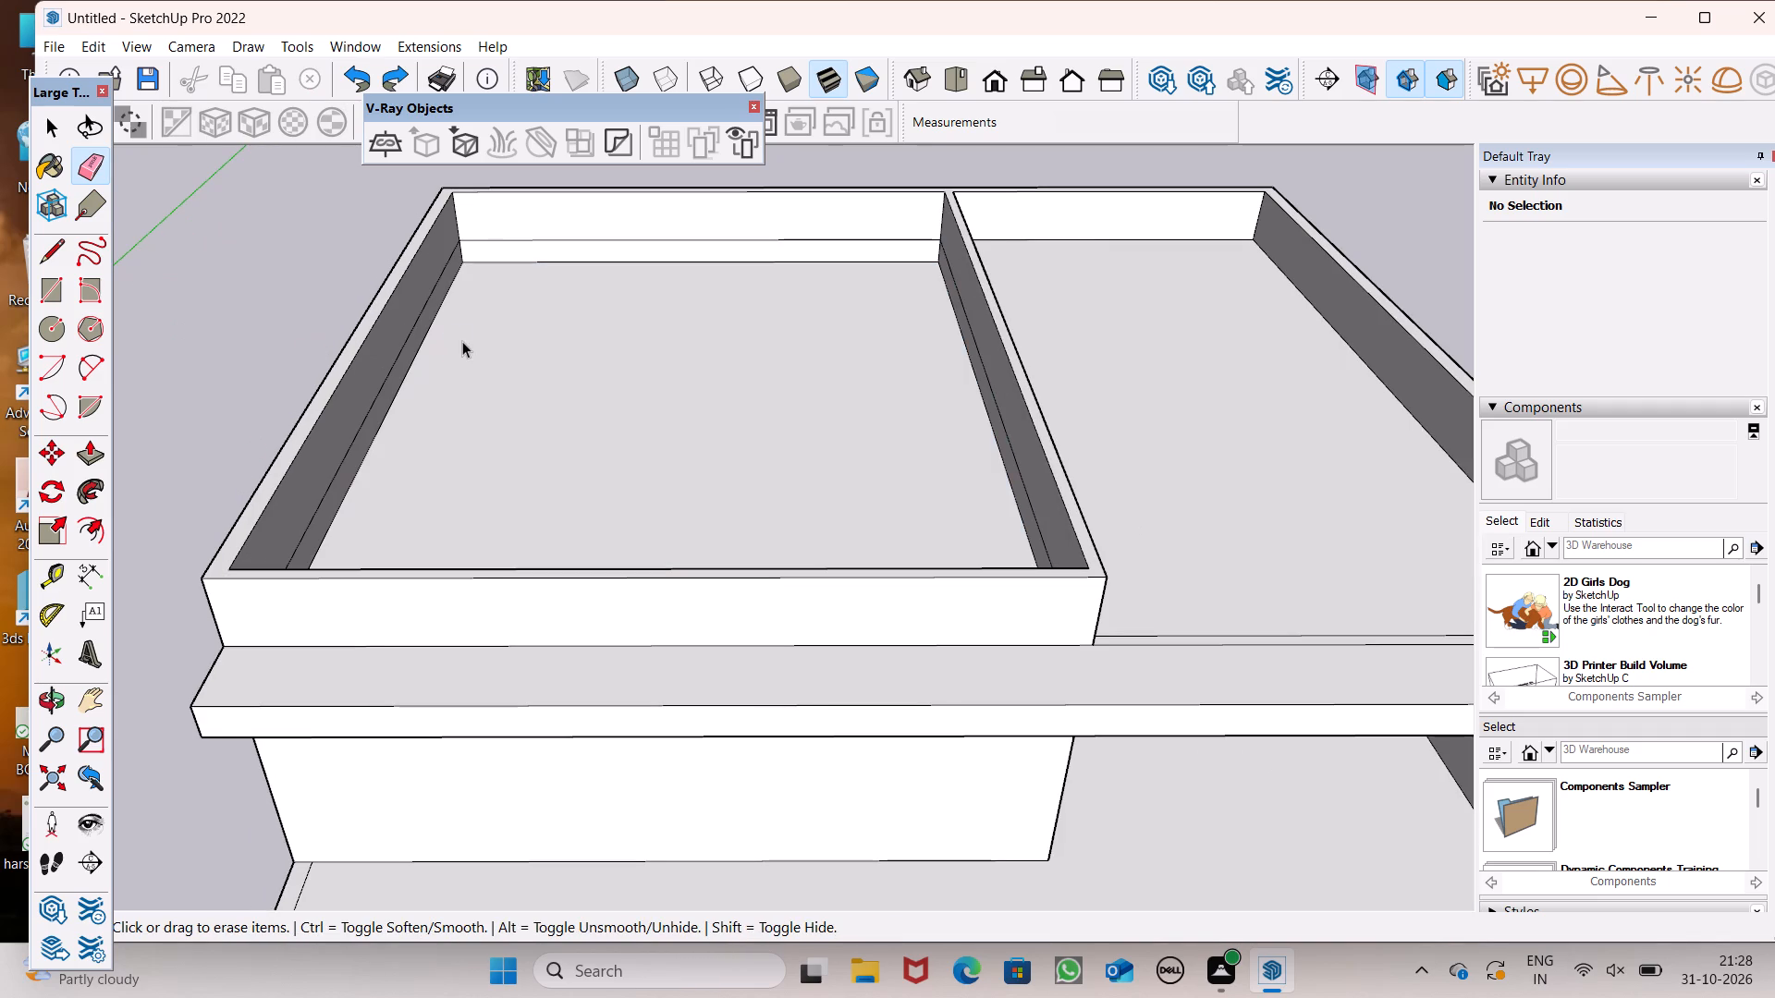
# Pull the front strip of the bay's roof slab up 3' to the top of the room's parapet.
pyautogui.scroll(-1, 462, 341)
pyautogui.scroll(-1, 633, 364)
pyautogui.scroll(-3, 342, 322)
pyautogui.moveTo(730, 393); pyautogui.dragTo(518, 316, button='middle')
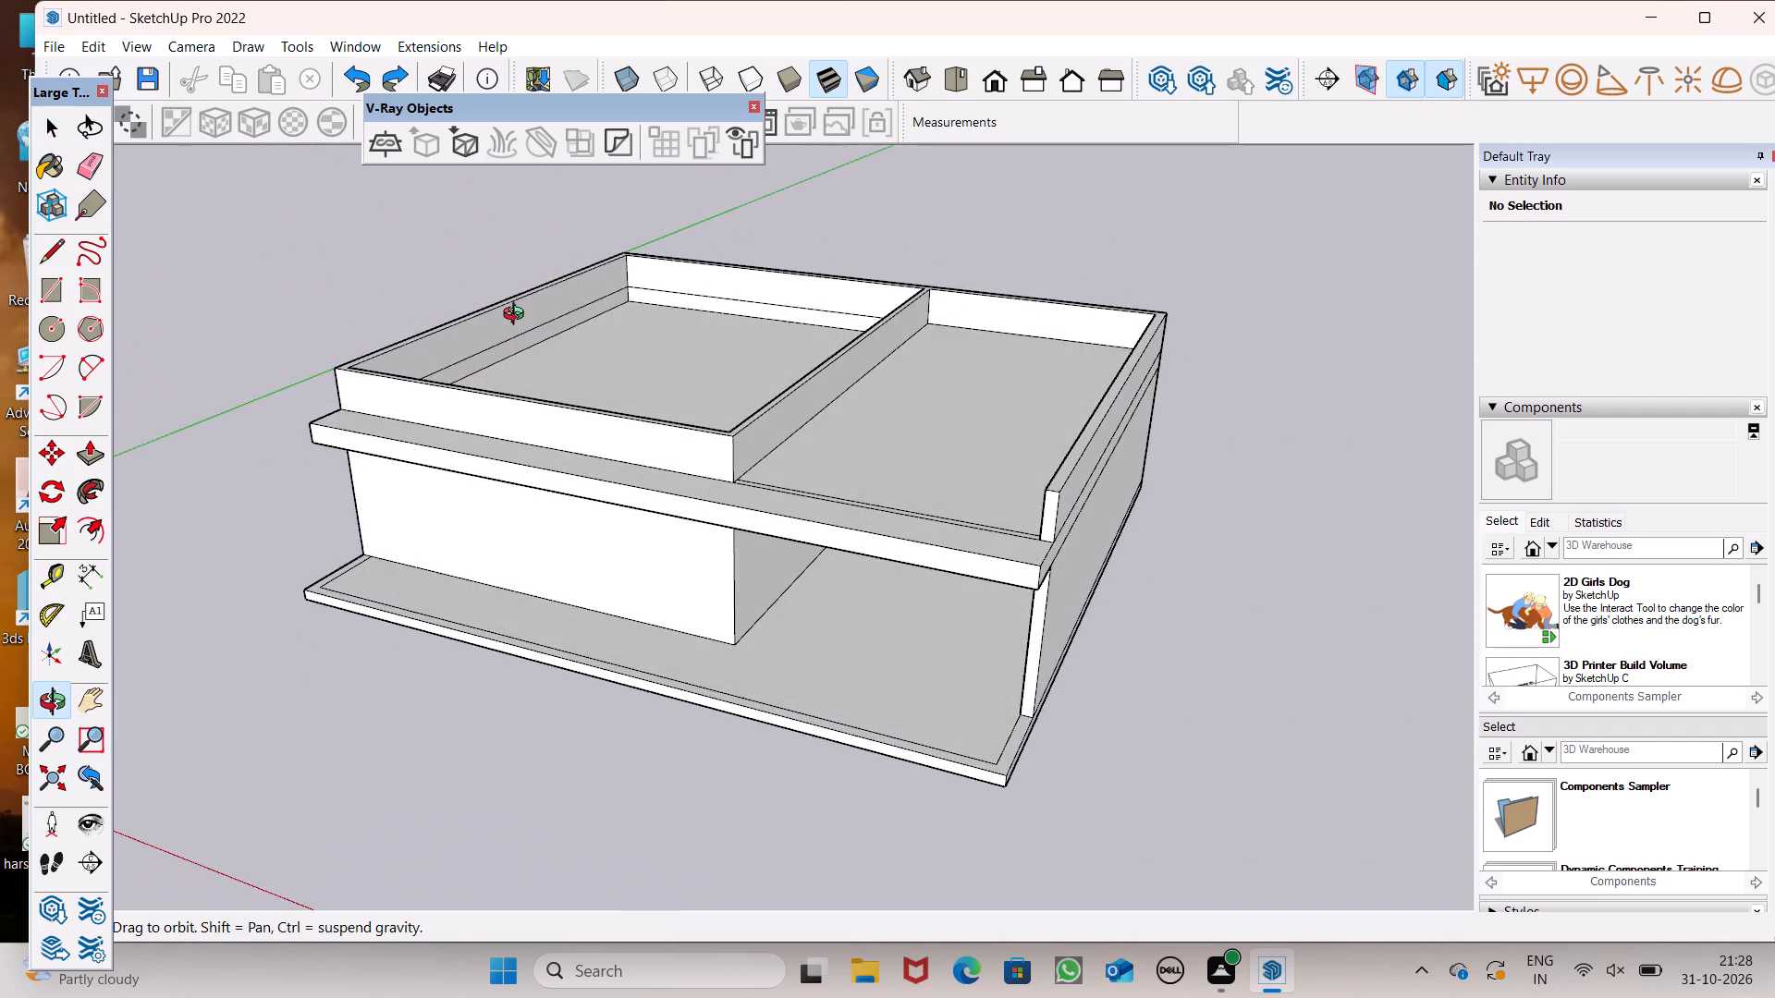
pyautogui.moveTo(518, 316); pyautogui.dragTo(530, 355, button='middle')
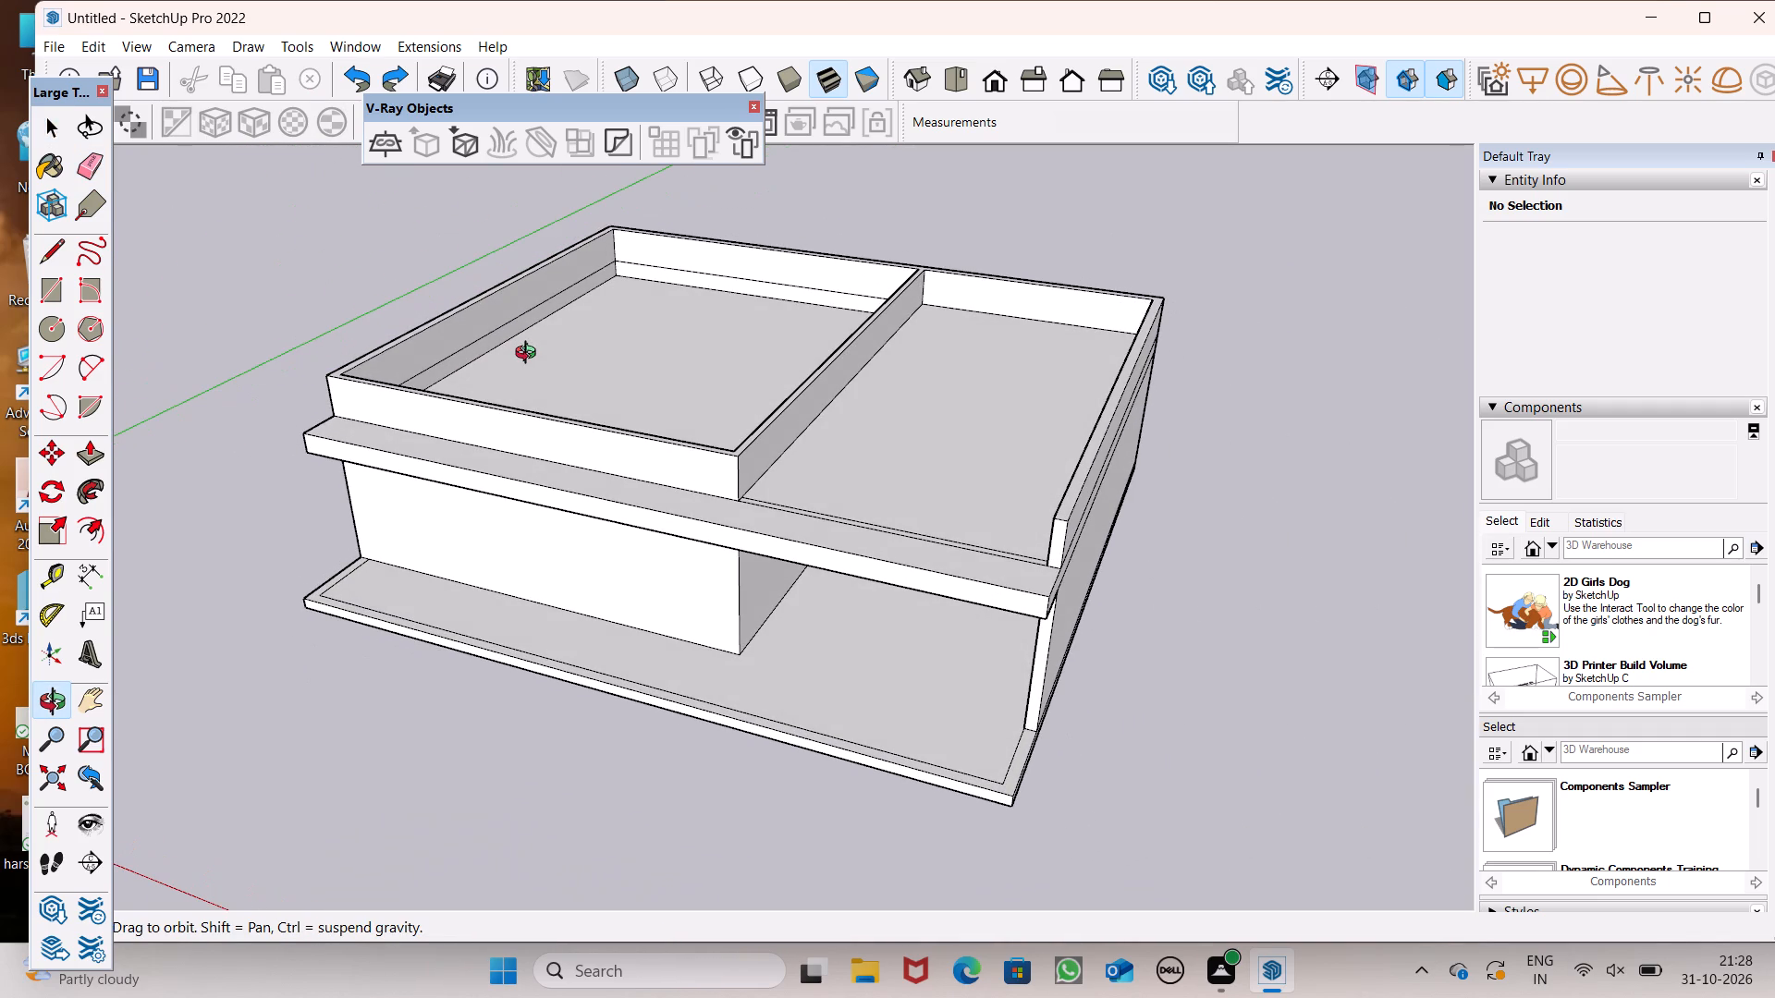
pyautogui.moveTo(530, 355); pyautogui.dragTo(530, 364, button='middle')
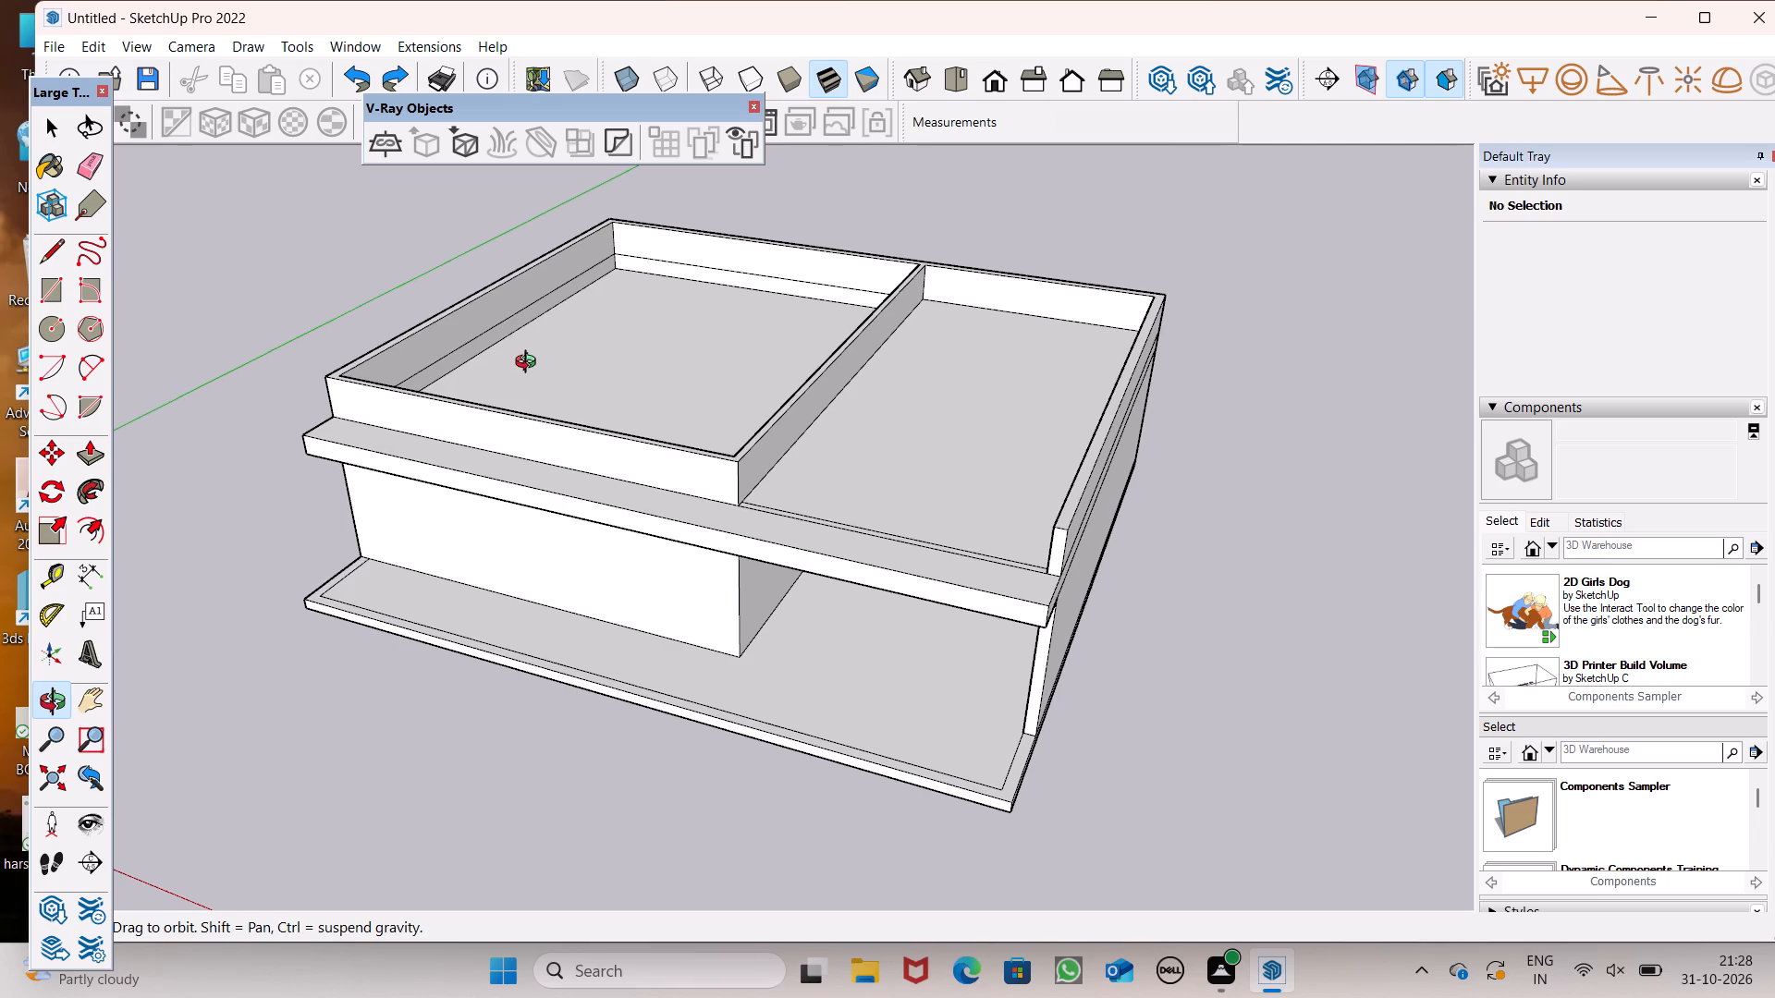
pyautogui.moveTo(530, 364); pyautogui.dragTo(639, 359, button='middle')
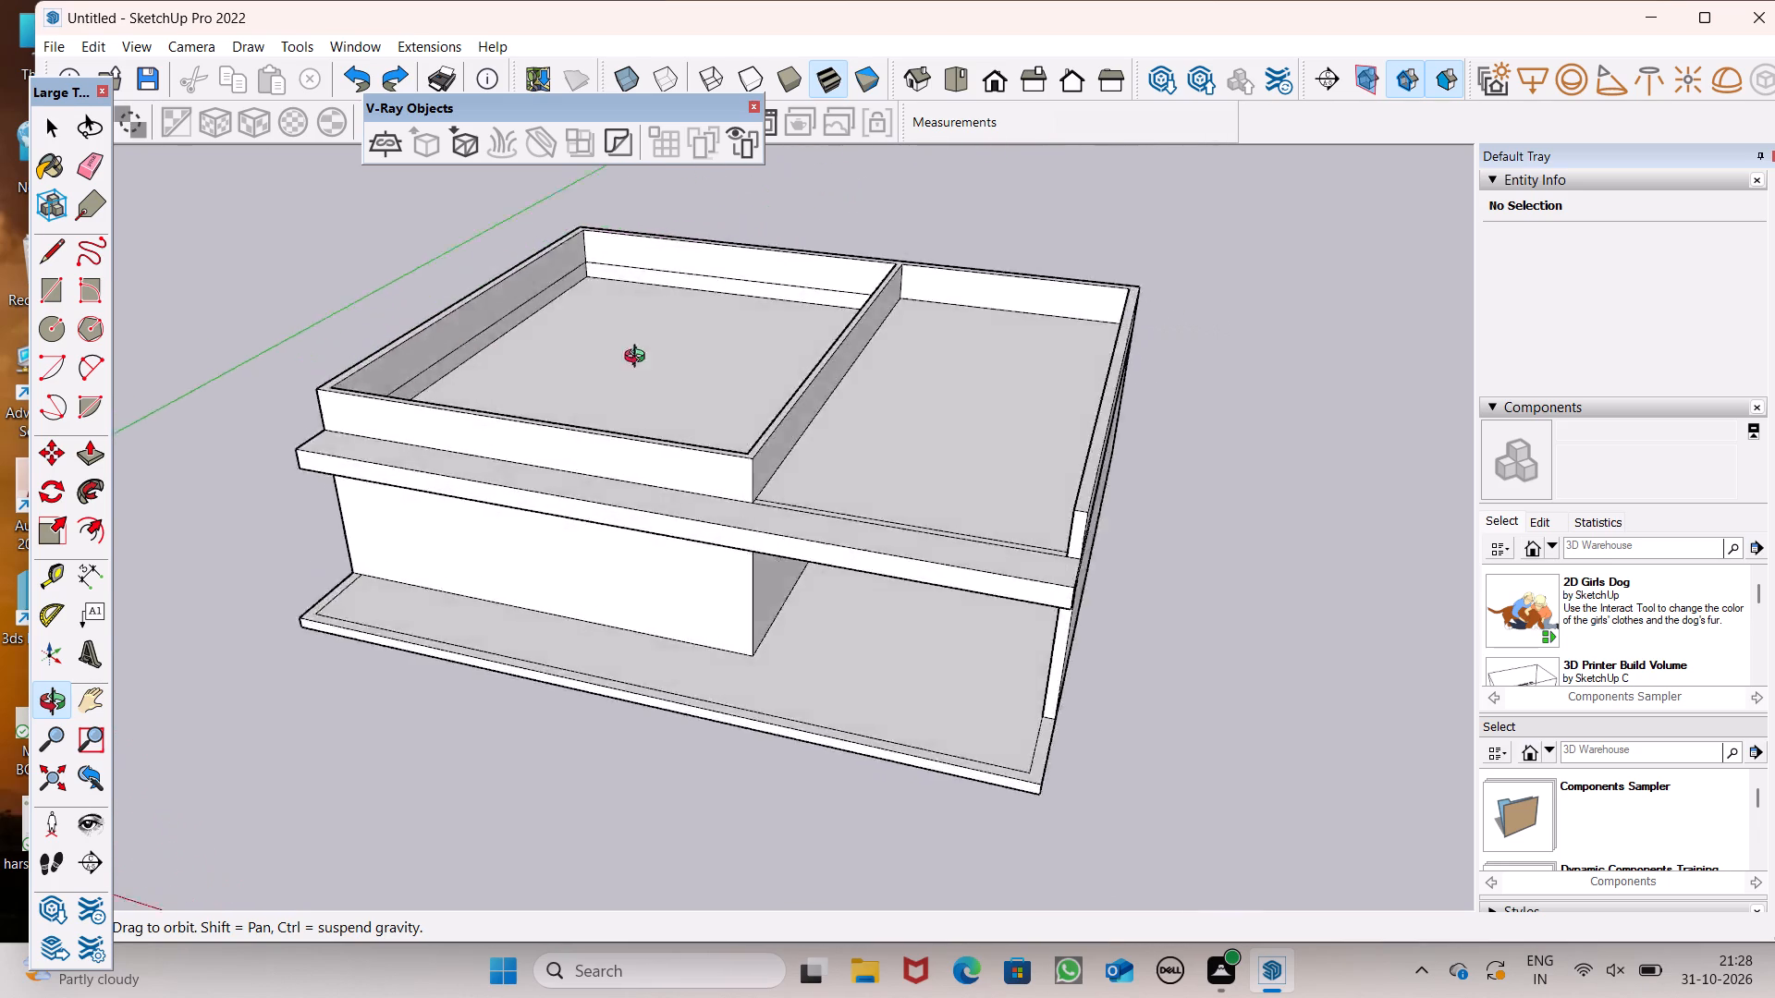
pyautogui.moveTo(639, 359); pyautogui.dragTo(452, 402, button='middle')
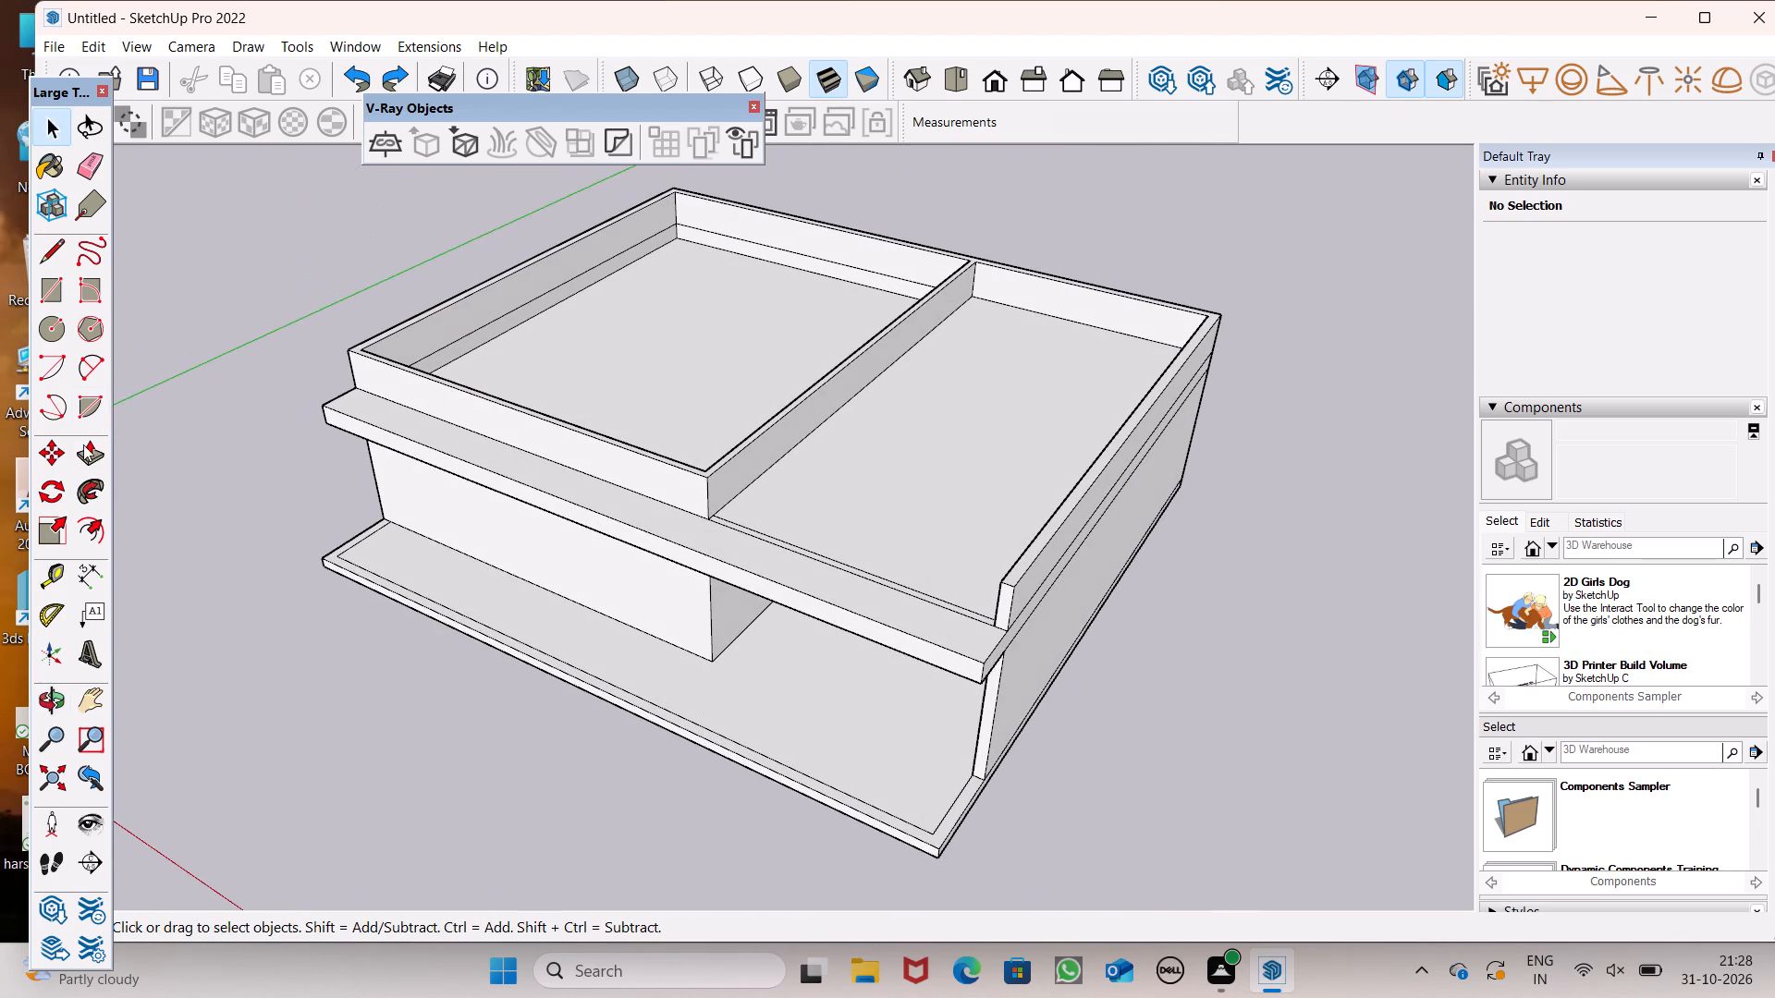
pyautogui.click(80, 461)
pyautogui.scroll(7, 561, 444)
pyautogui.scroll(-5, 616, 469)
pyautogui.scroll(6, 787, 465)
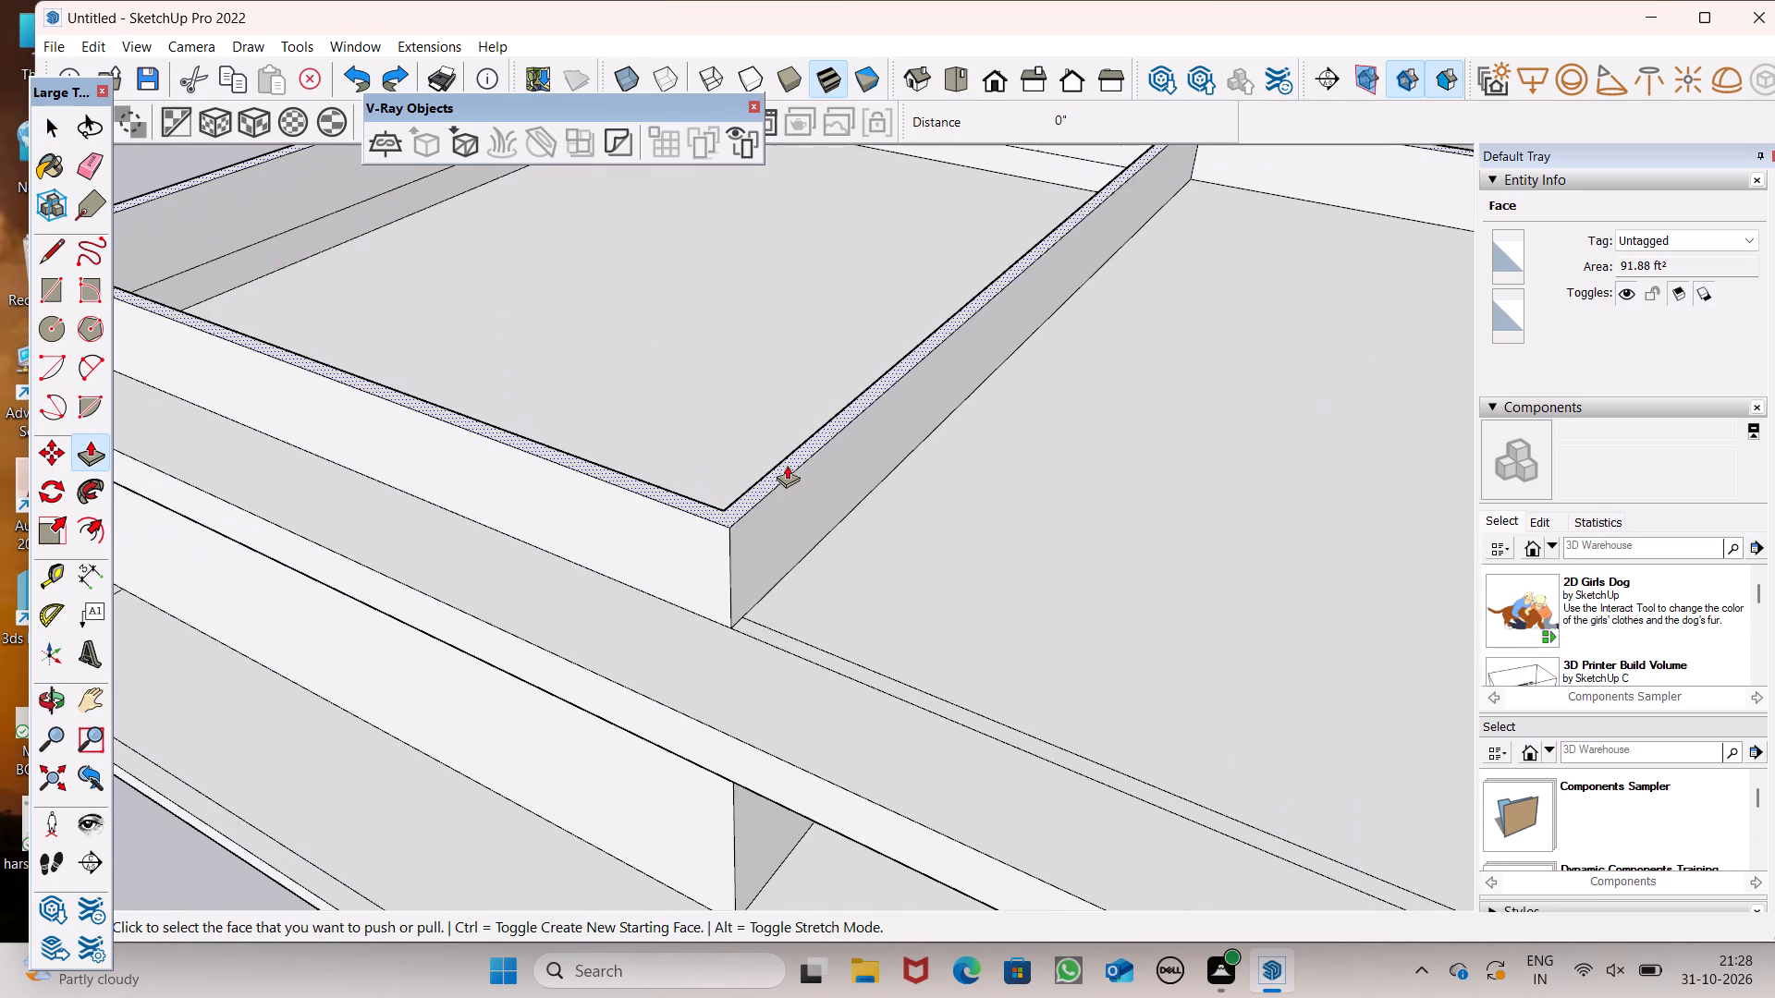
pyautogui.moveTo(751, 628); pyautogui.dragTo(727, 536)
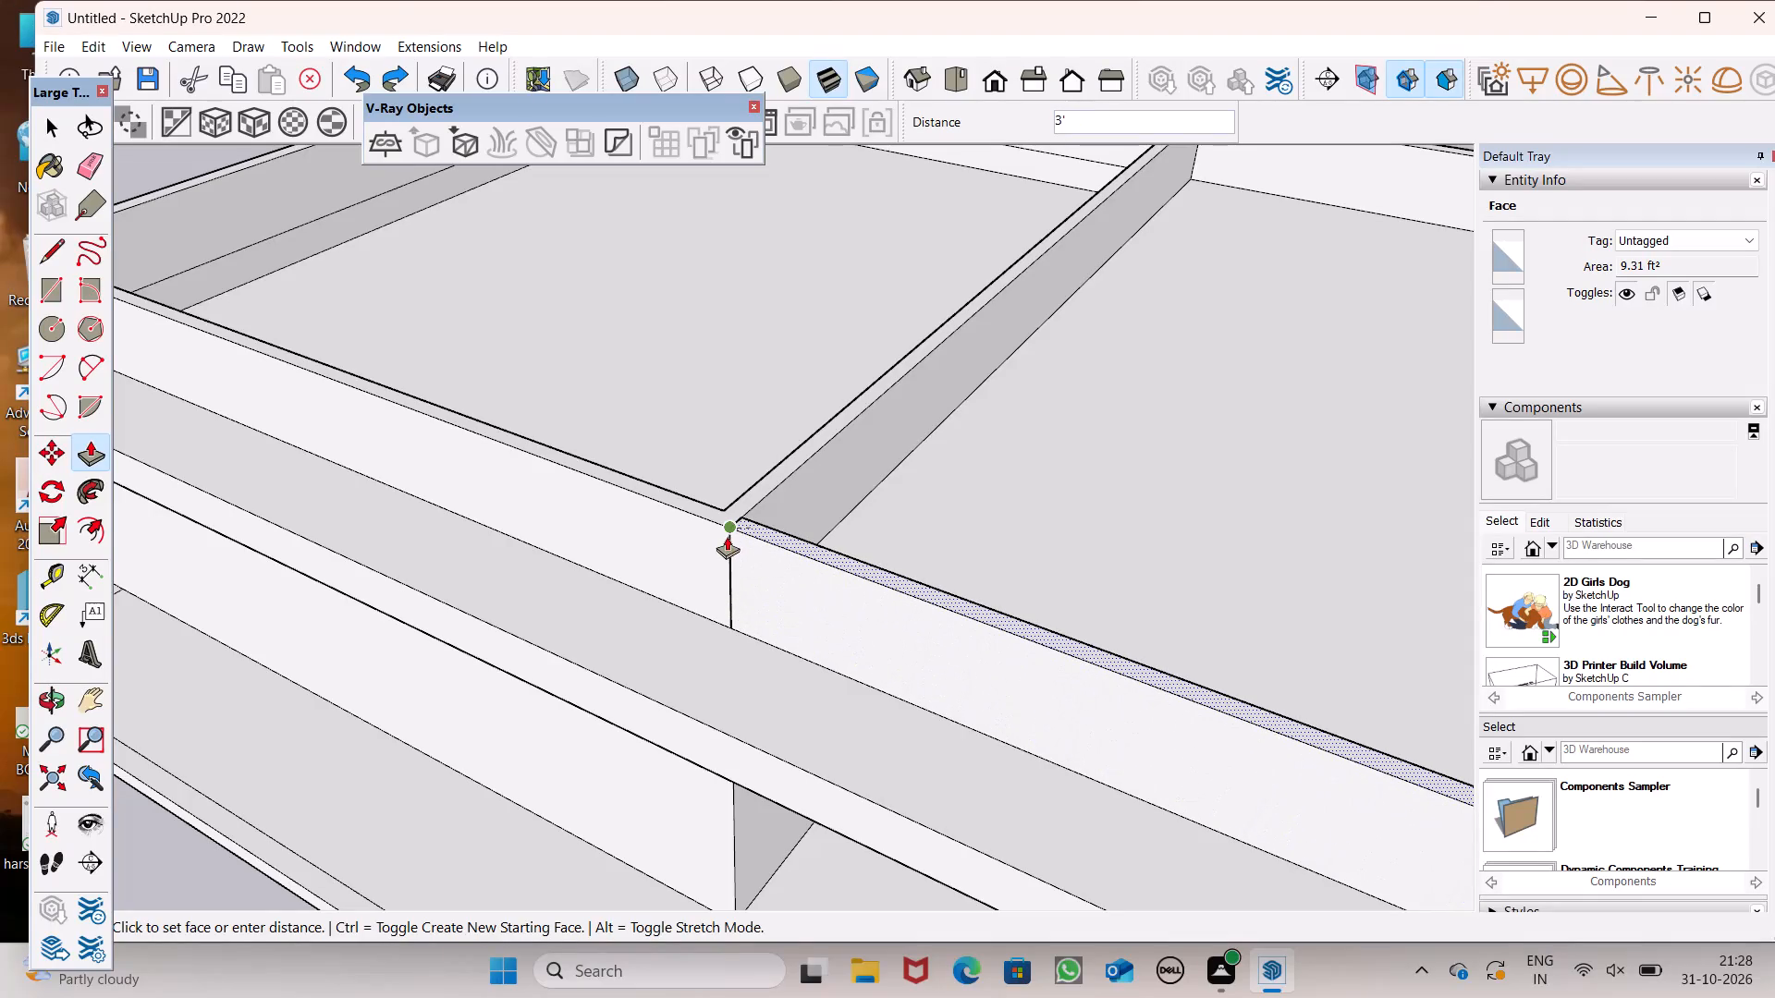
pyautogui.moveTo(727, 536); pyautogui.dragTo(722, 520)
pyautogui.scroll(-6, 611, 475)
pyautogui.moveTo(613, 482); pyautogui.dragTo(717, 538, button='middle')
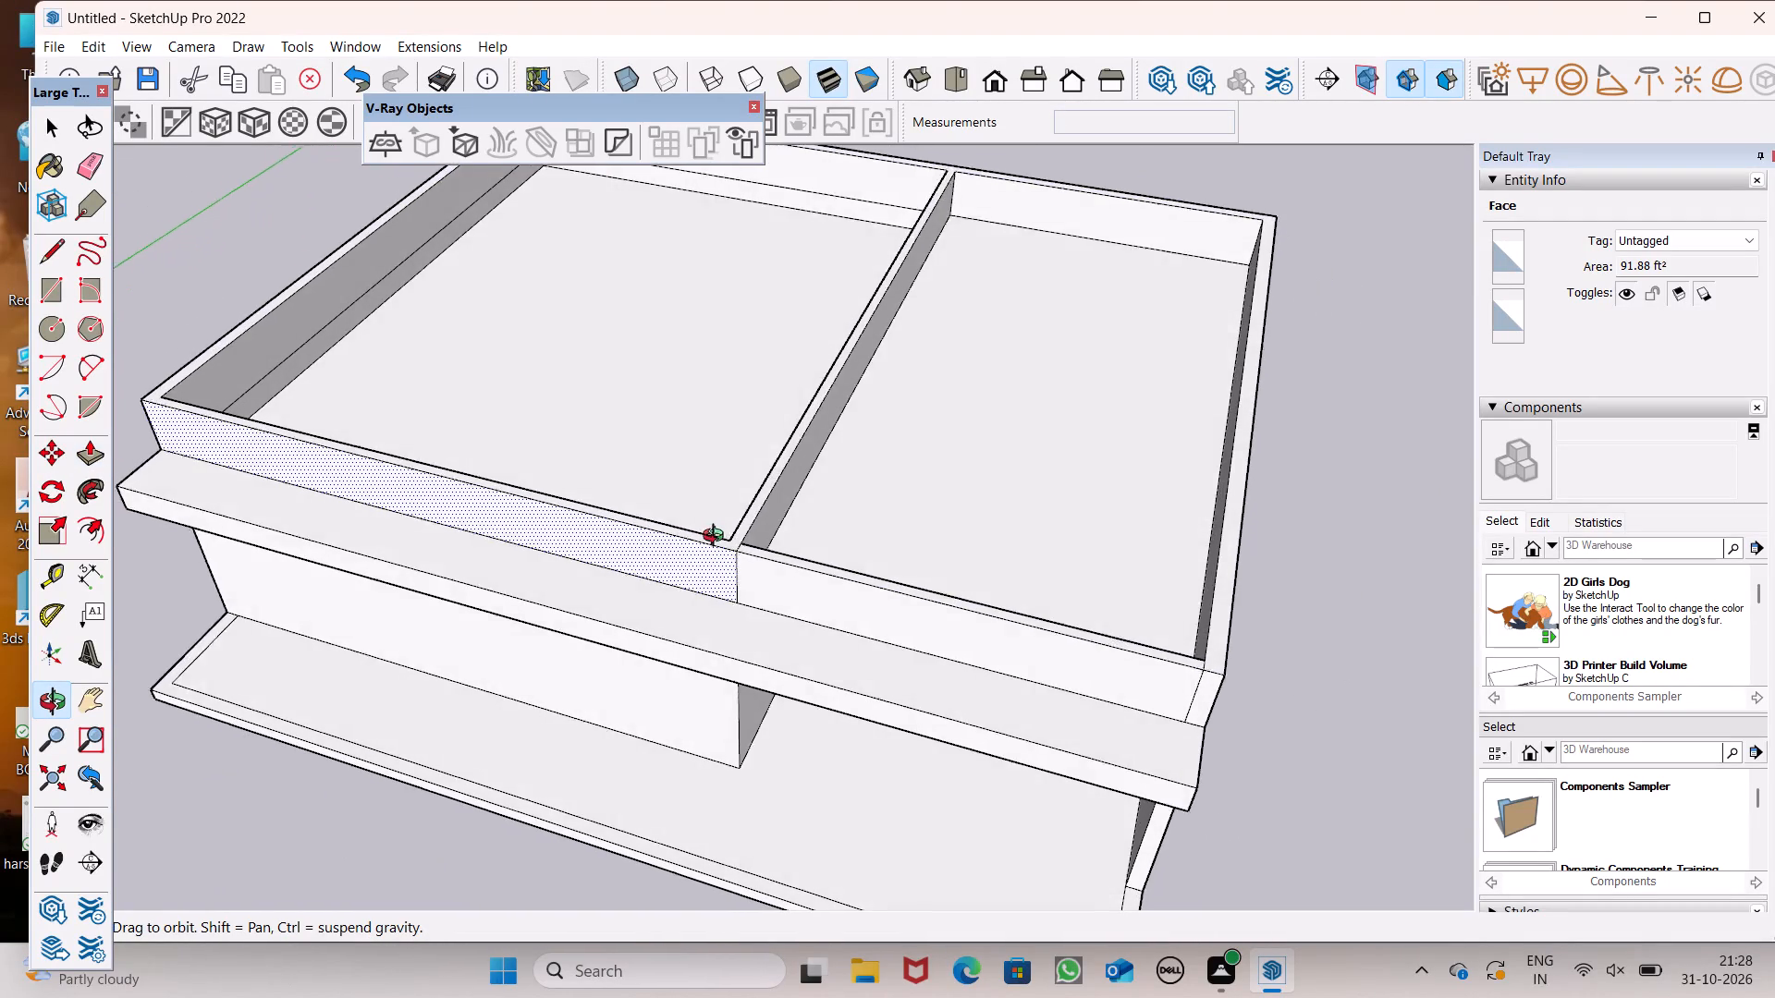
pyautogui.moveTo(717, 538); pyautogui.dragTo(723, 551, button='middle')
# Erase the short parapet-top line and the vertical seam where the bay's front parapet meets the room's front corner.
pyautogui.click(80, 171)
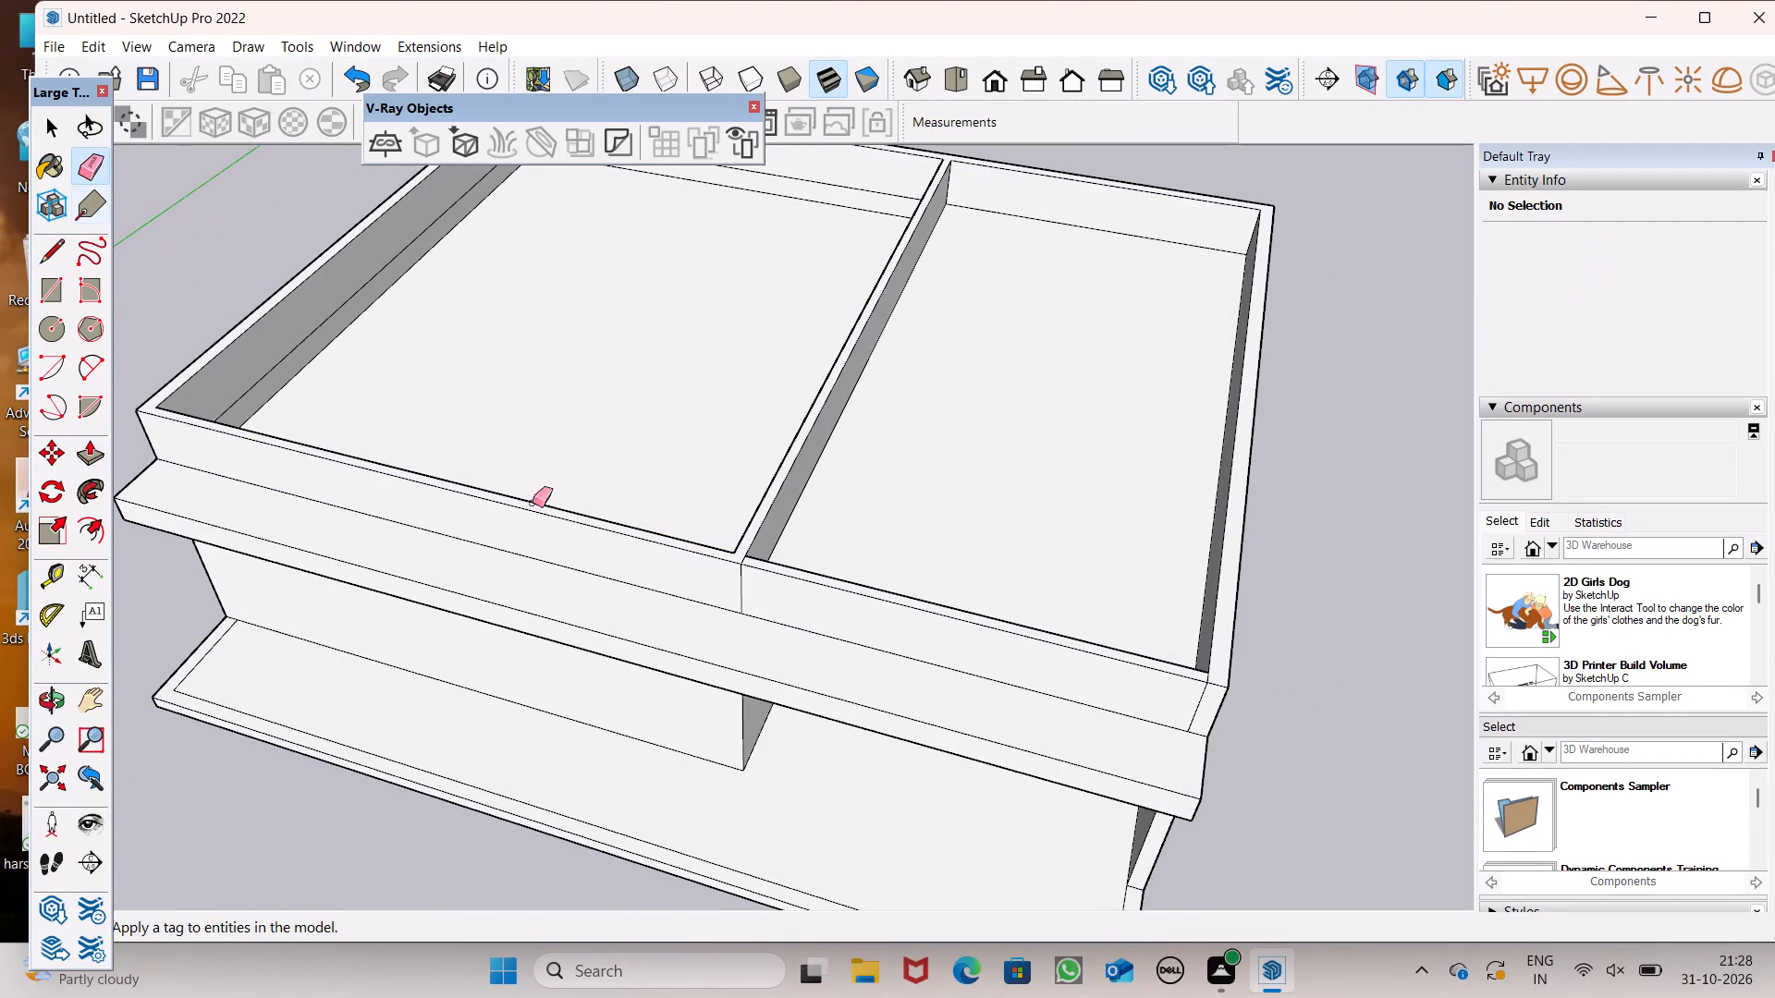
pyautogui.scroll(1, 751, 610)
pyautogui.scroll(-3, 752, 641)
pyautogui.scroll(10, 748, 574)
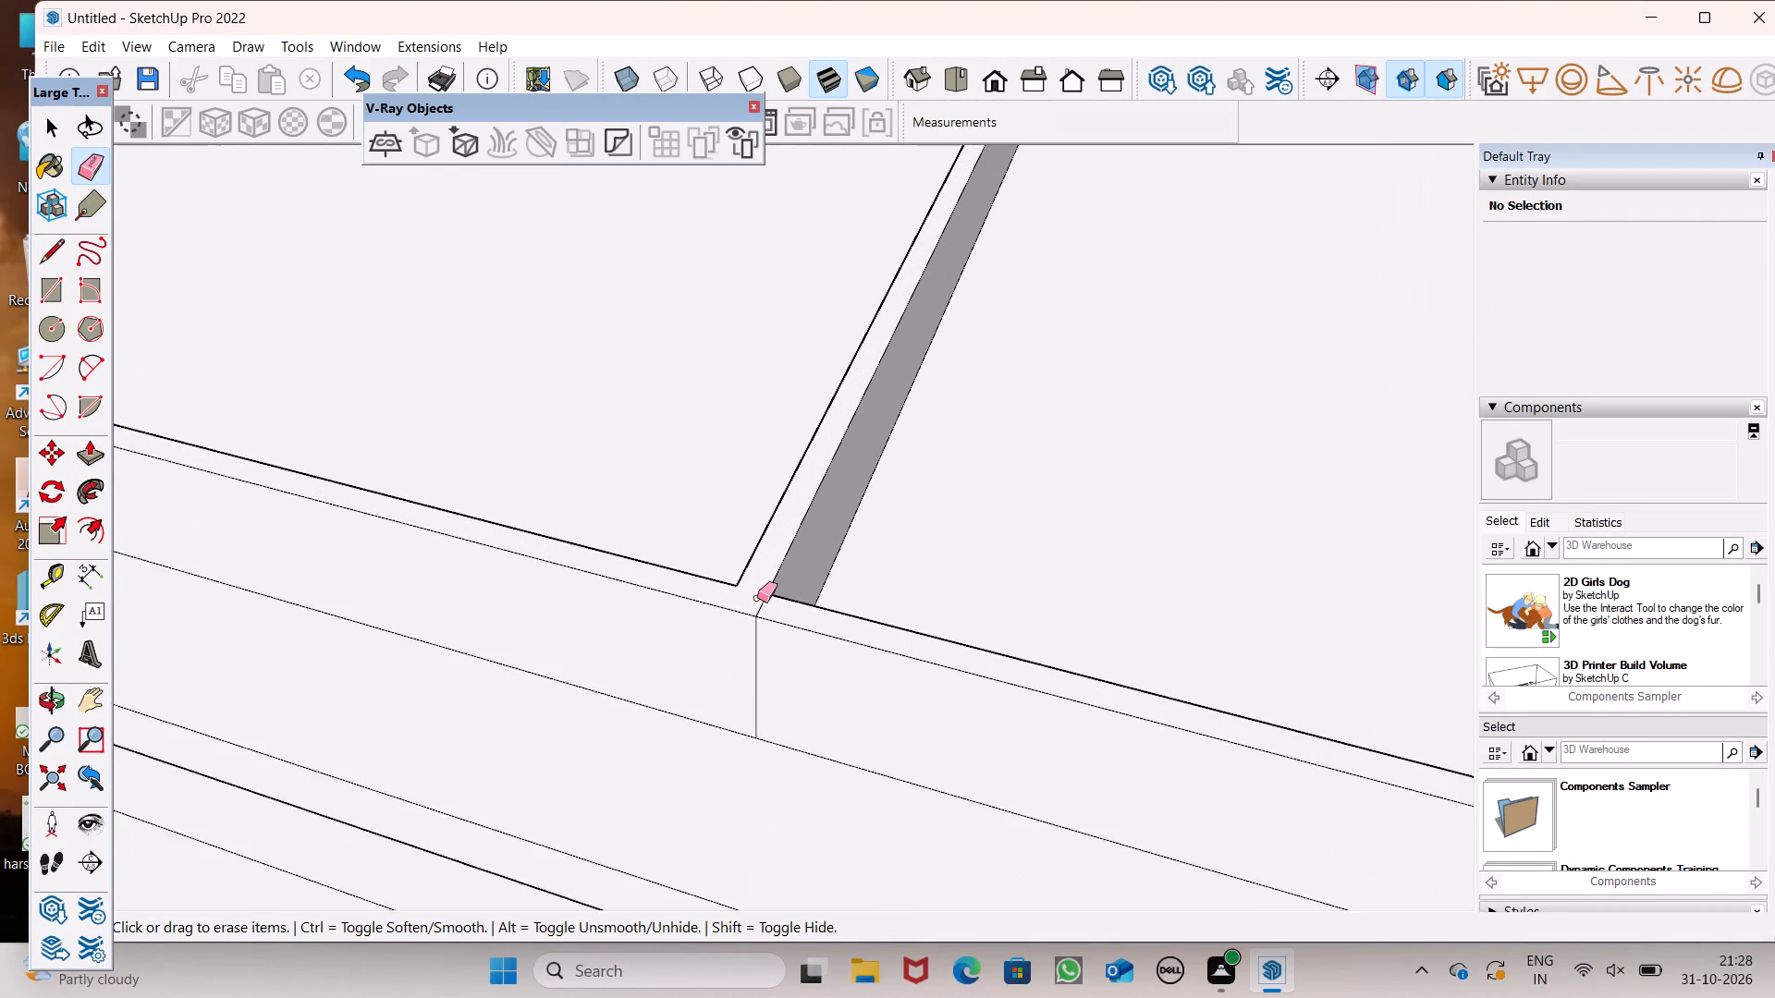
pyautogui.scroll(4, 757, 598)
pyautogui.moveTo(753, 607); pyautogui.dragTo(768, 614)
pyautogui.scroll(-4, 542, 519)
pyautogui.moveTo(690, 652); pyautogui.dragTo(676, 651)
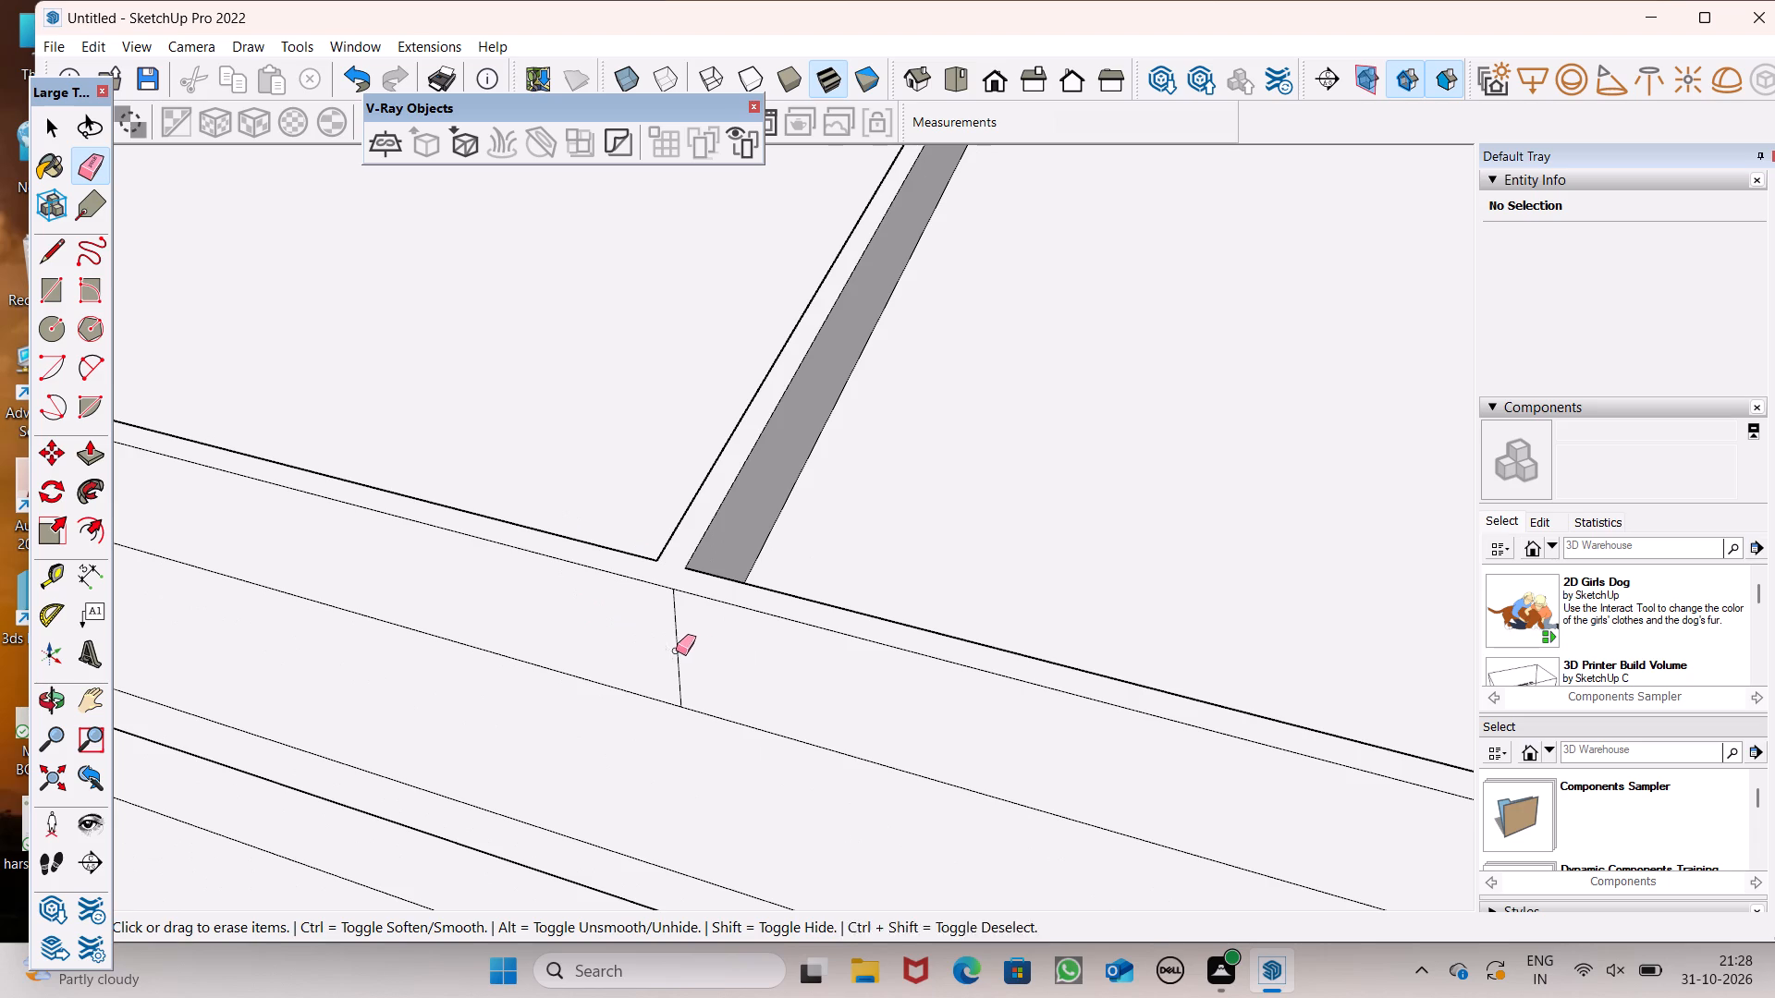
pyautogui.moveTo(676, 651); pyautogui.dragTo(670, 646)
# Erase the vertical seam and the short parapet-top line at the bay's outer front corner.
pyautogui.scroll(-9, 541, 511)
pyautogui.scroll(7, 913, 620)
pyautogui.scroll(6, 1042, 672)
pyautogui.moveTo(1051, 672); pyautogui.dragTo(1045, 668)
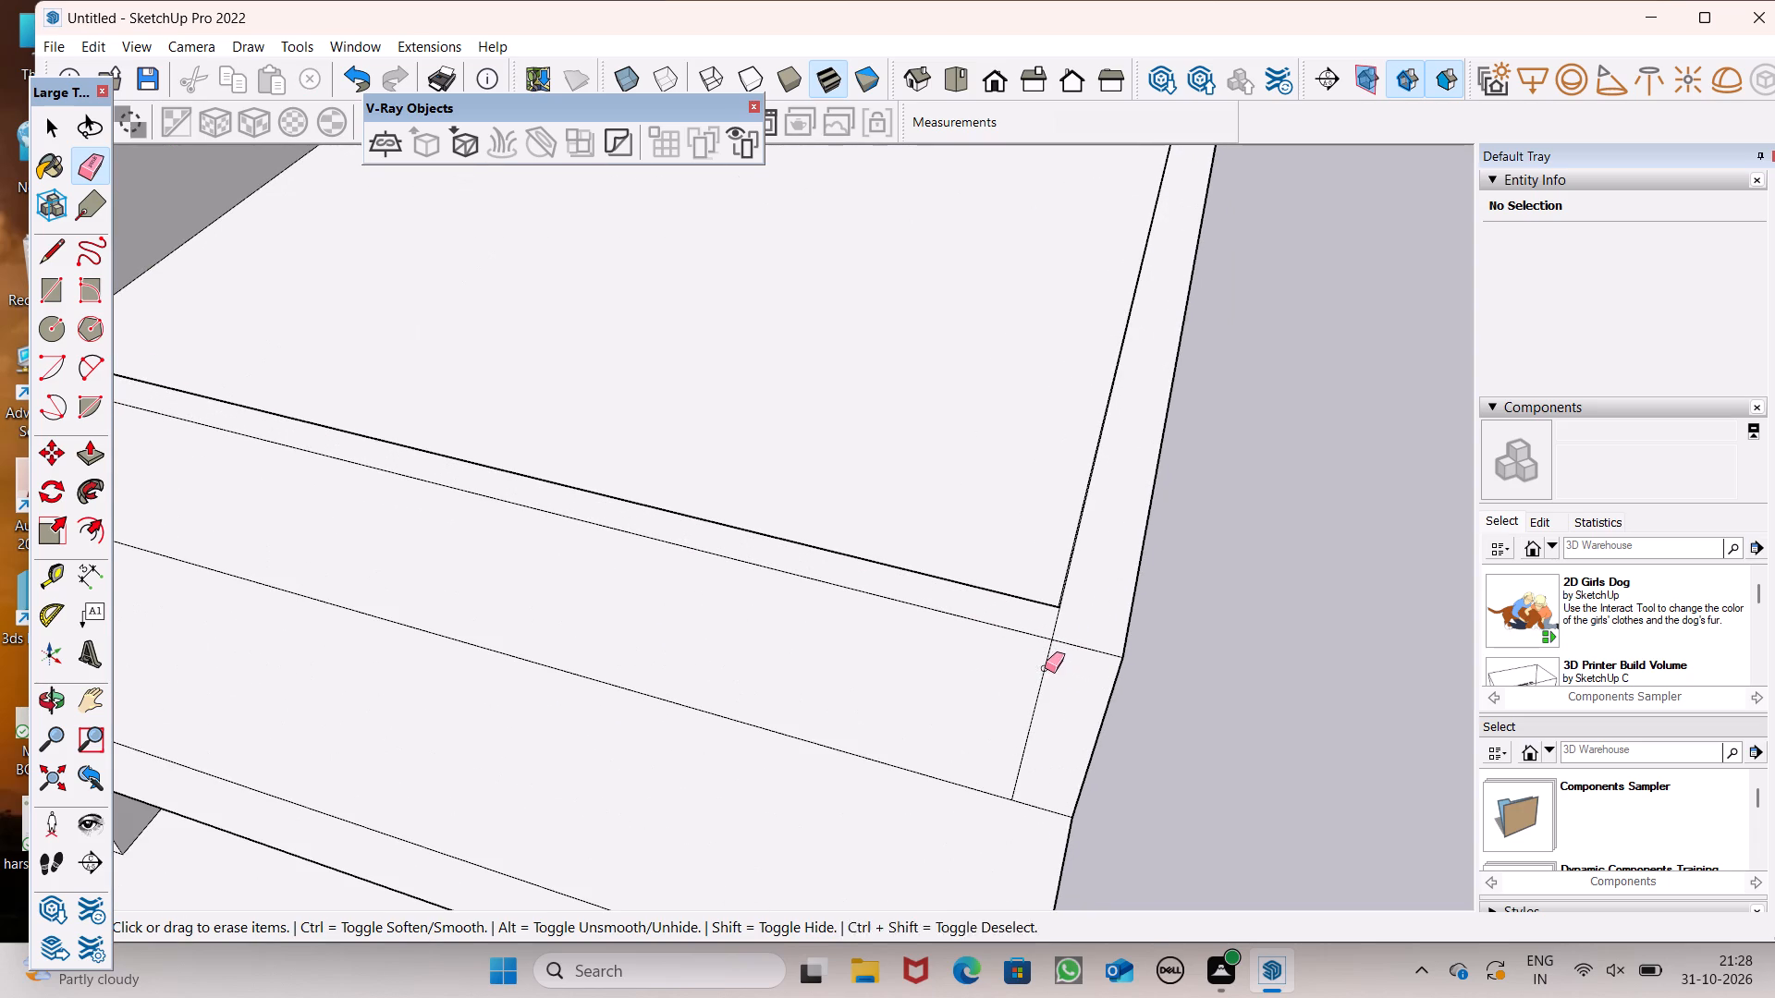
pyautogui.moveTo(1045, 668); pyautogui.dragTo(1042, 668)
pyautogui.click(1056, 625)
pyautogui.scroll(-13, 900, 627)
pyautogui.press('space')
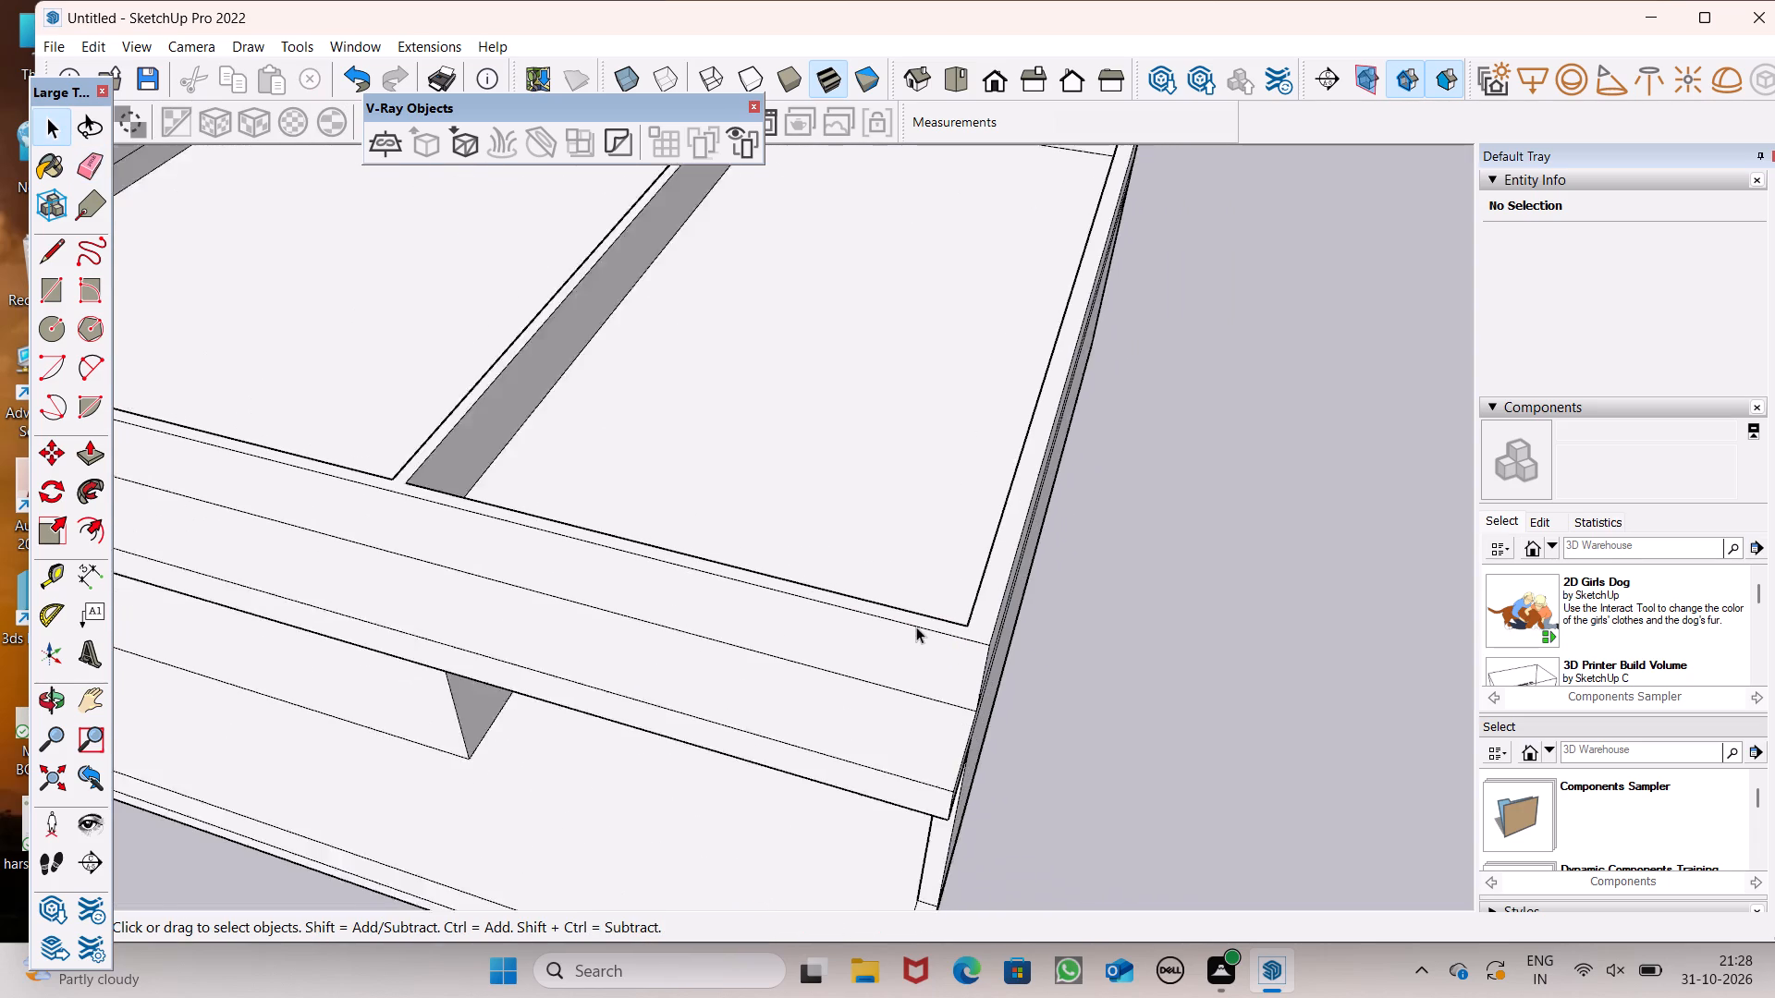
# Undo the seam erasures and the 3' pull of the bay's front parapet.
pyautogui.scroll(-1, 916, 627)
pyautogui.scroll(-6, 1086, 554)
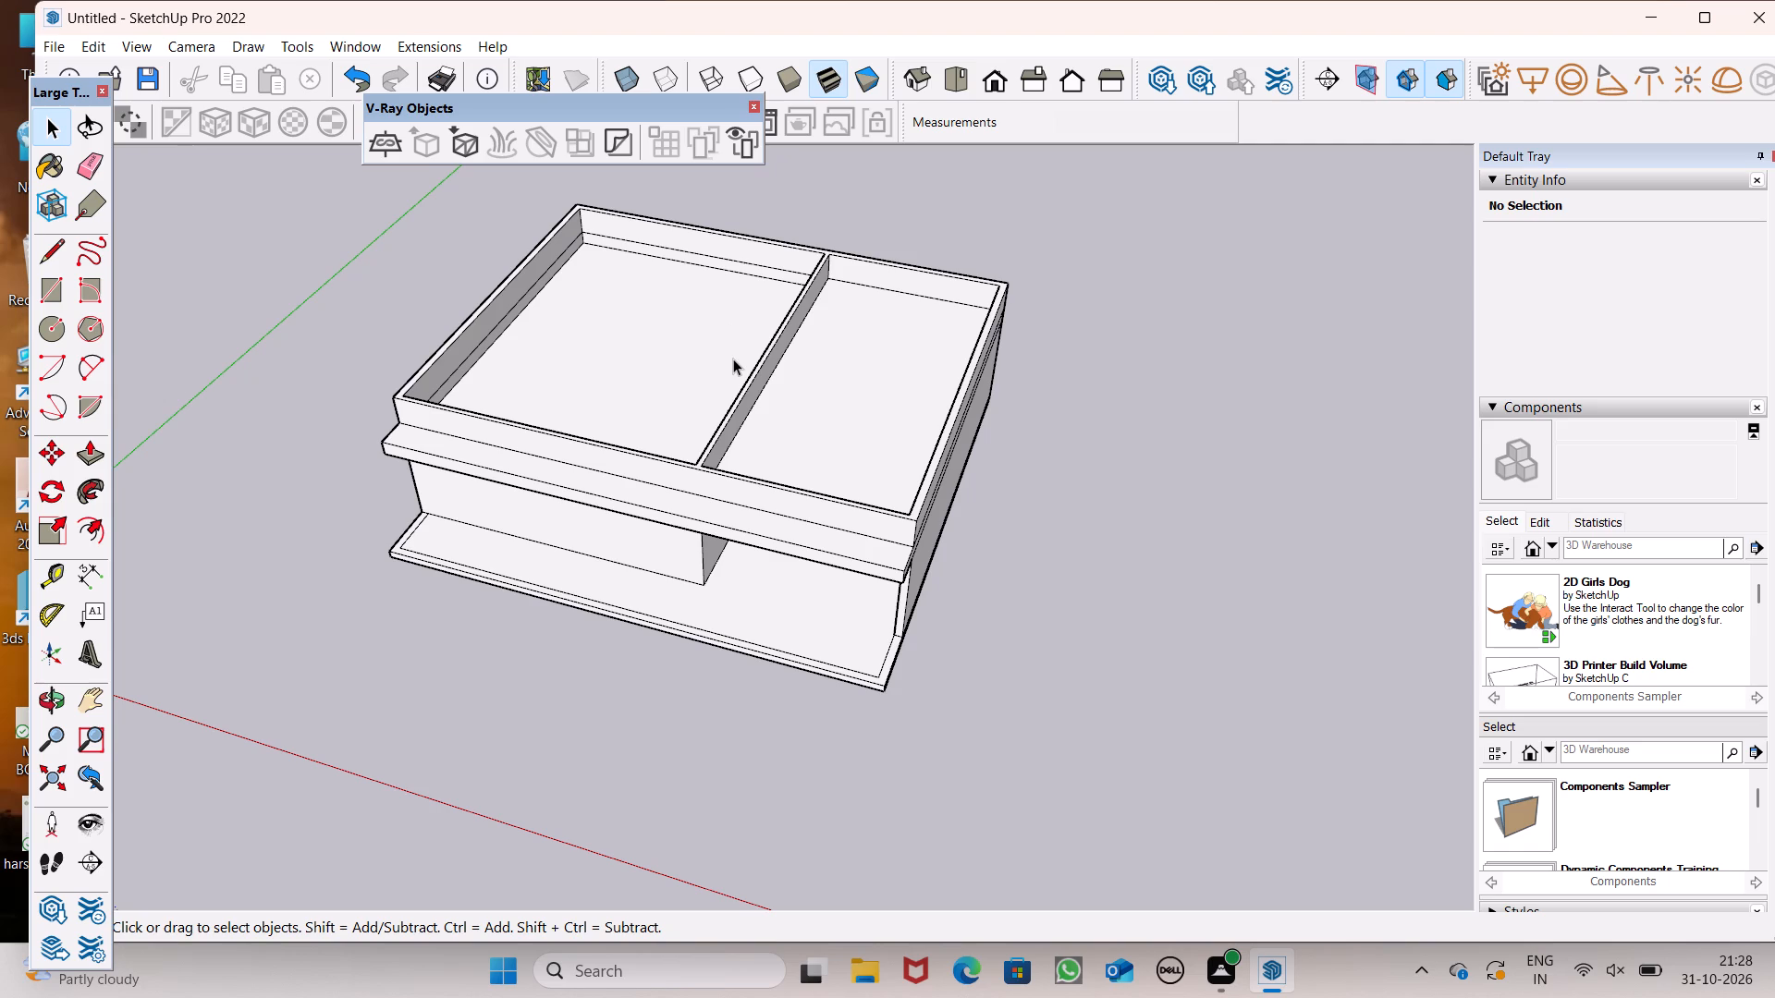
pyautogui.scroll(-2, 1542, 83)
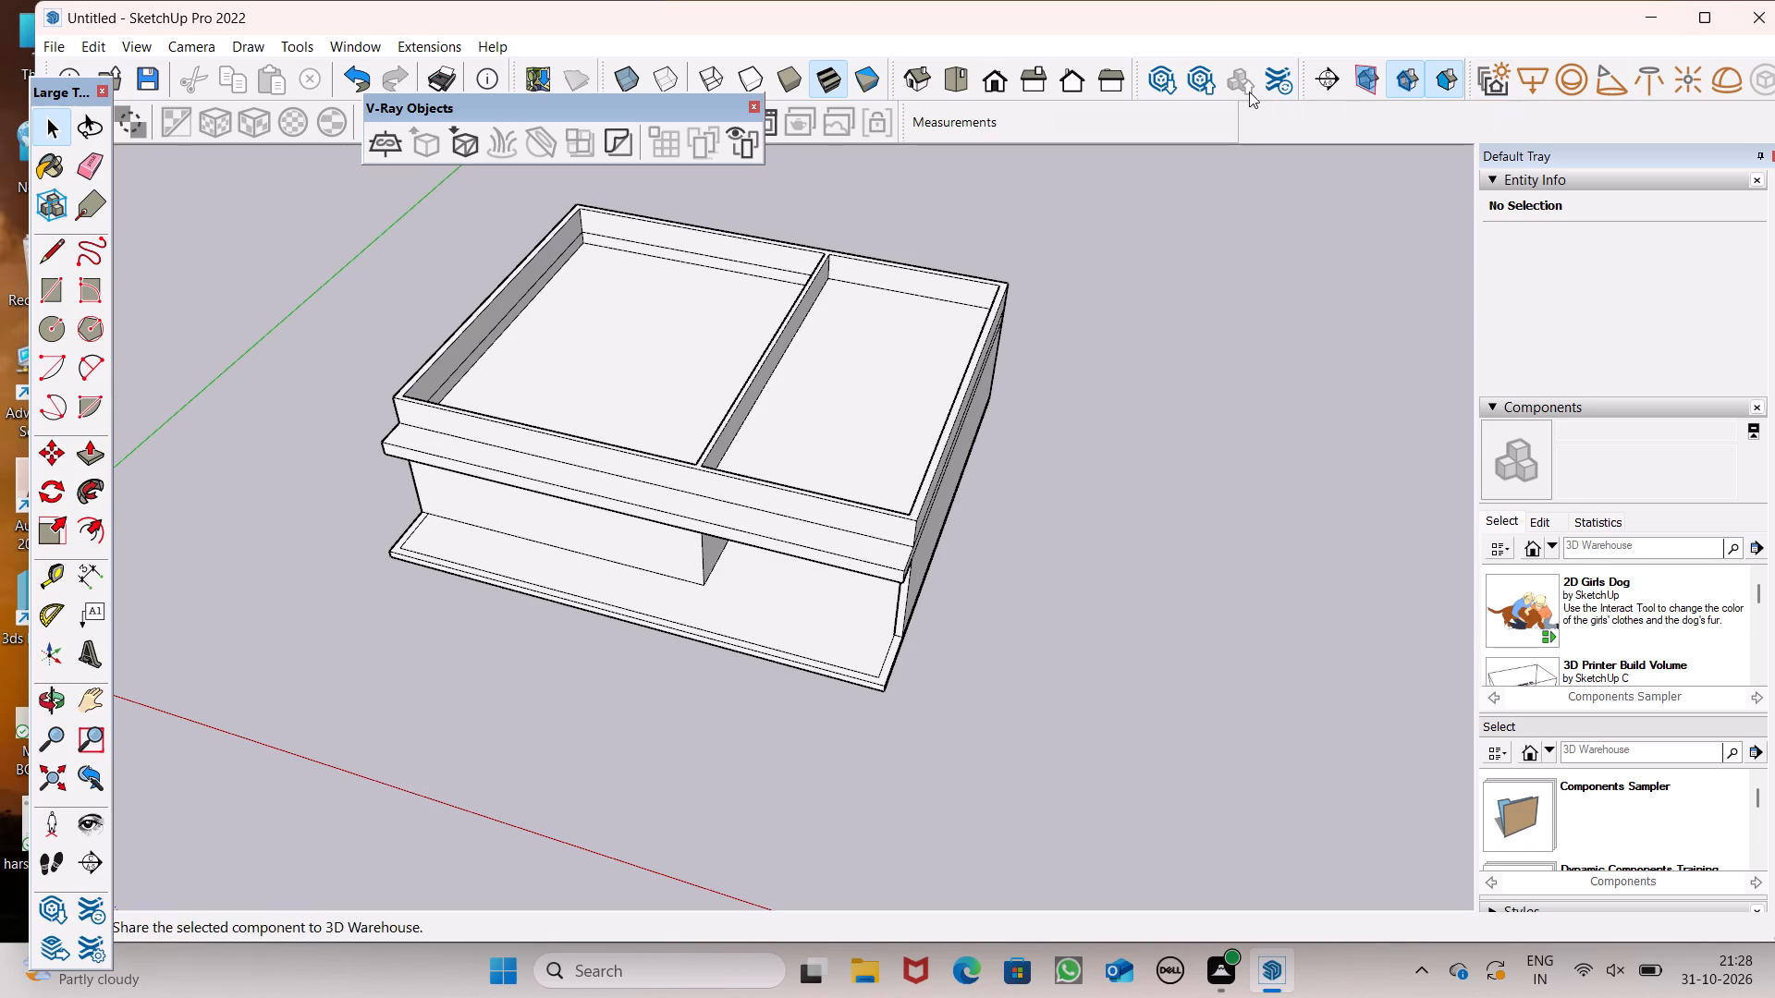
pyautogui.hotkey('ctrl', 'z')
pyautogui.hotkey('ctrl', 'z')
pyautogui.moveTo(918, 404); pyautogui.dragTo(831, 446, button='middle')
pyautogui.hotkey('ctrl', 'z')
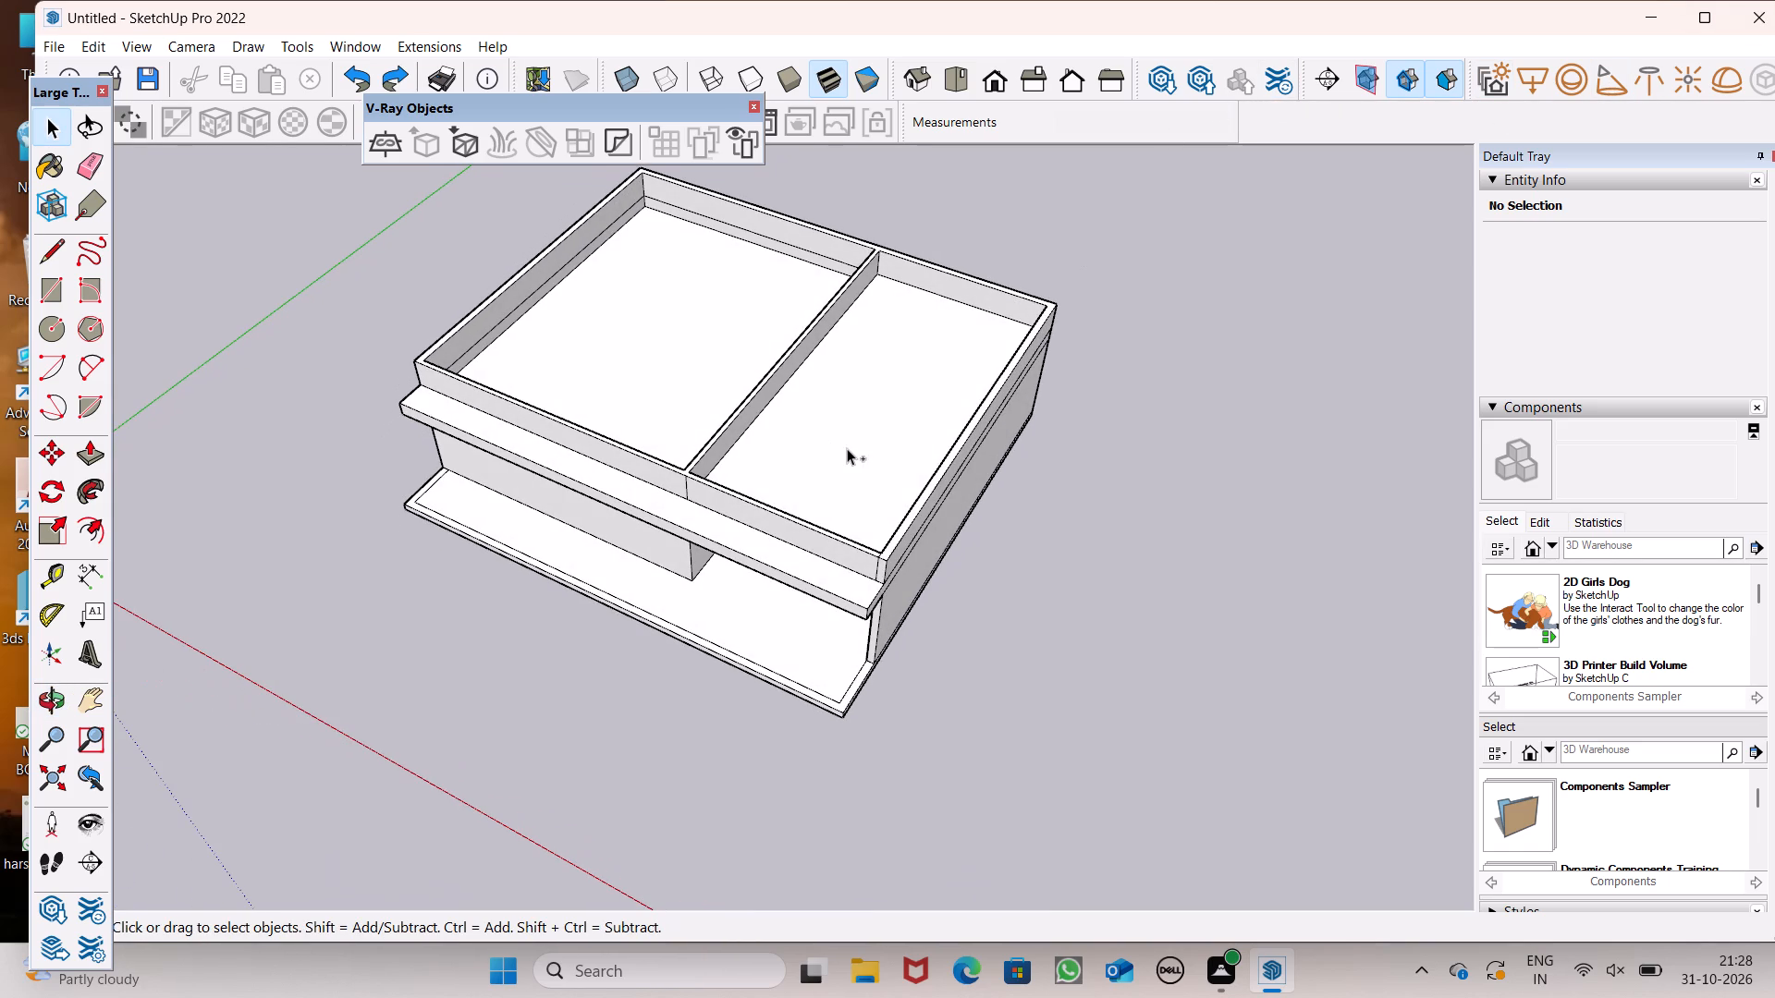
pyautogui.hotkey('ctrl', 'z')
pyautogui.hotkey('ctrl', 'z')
# Draw a 6" line across the top of the room-bay dividing parapet where it meets the rear parapet.
pyautogui.moveTo(806, 443); pyautogui.dragTo(852, 388, button='middle')
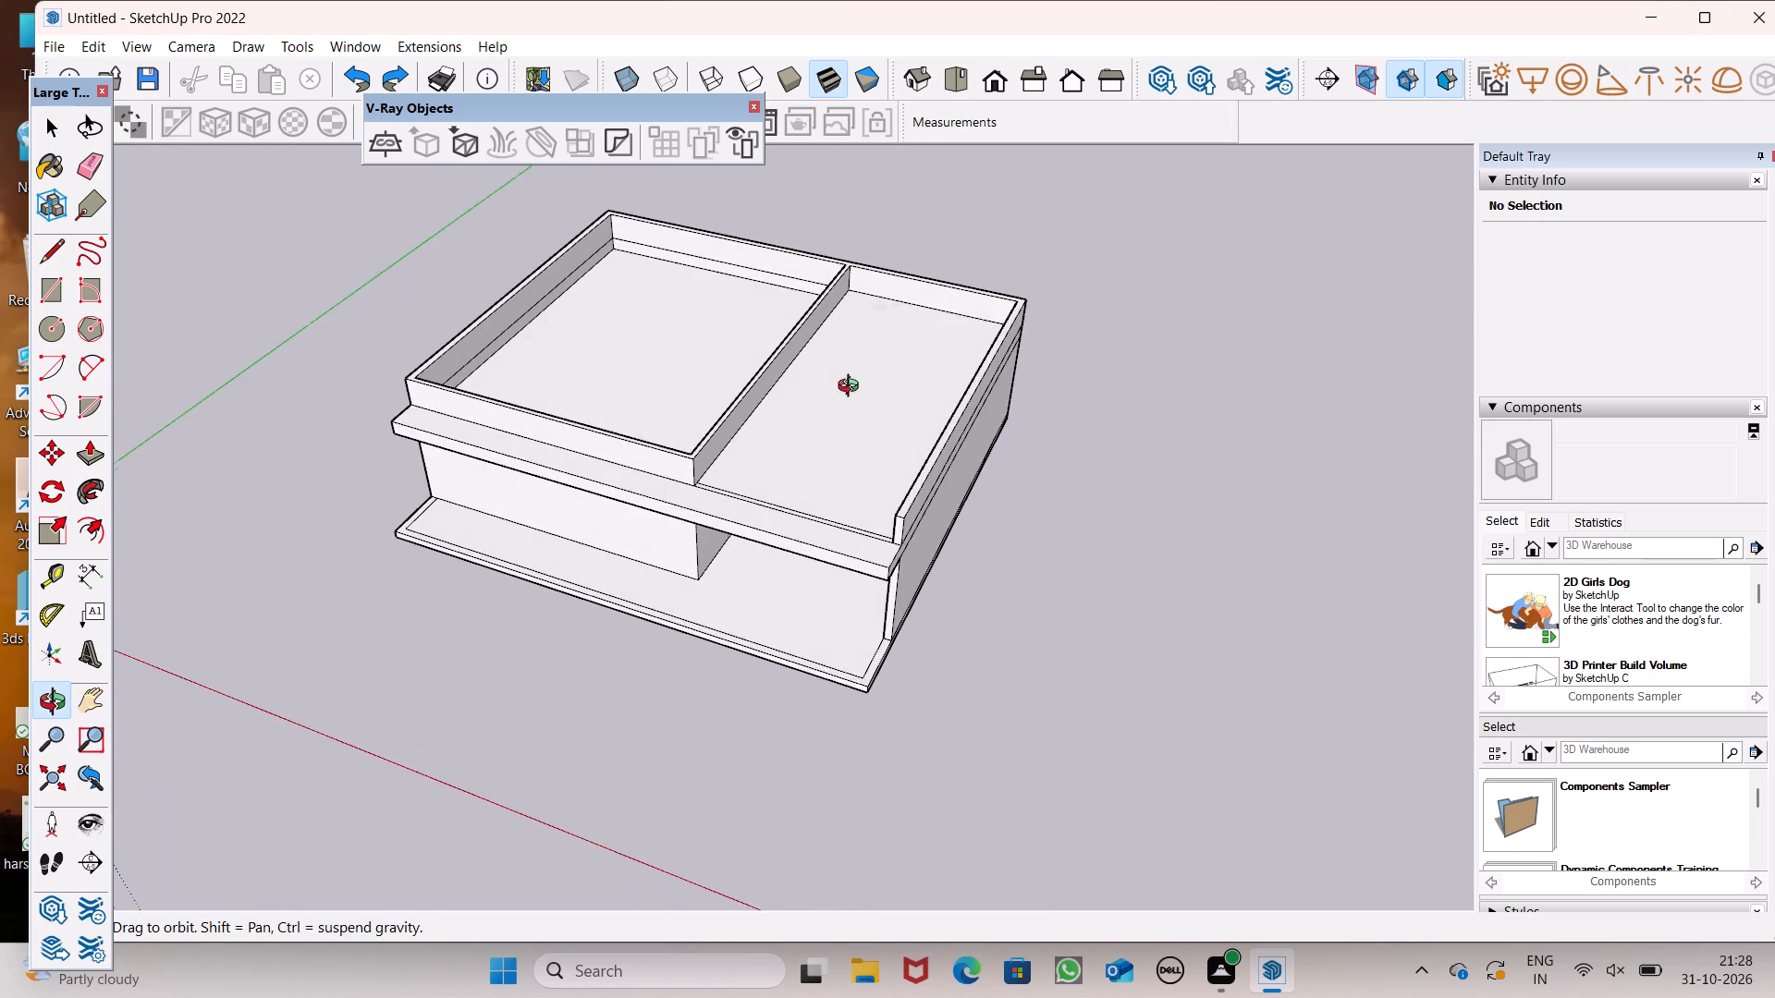
pyautogui.moveTo(852, 388); pyautogui.dragTo(851, 396, button='middle')
pyautogui.click(53, 249)
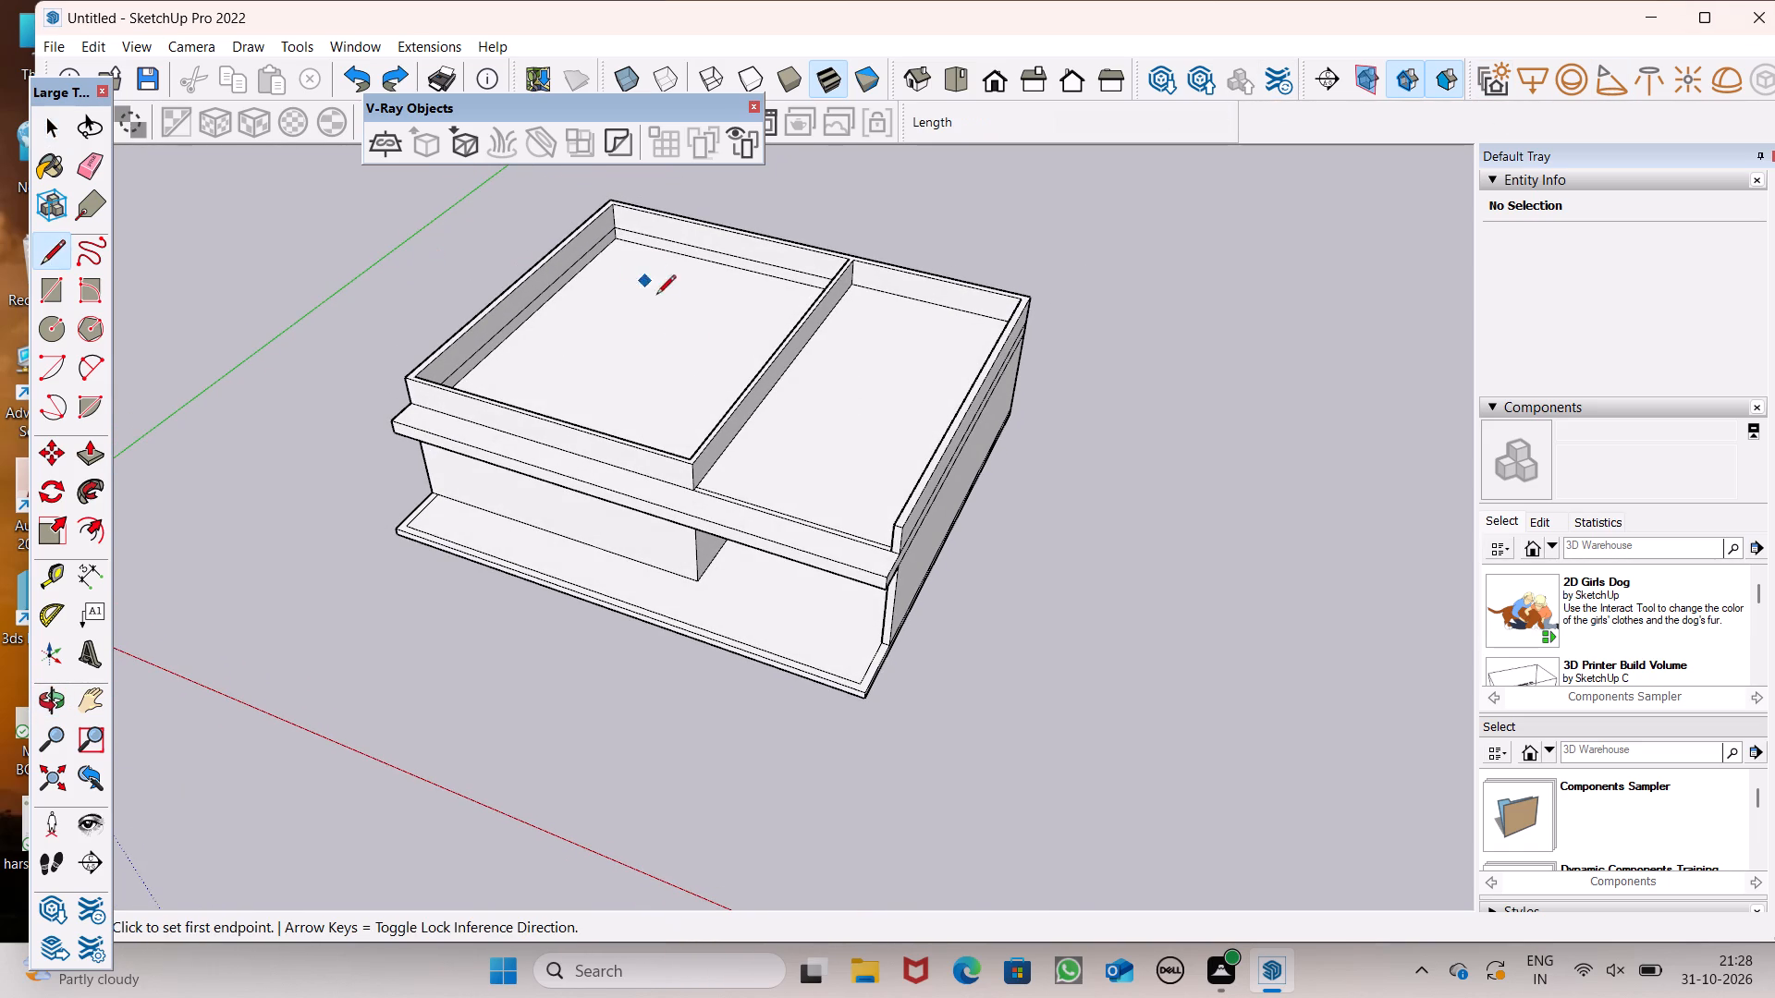
pyautogui.scroll(-3, 682, 424)
pyautogui.scroll(7, 752, 293)
pyautogui.scroll(-1, 789, 312)
pyautogui.scroll(6, 779, 330)
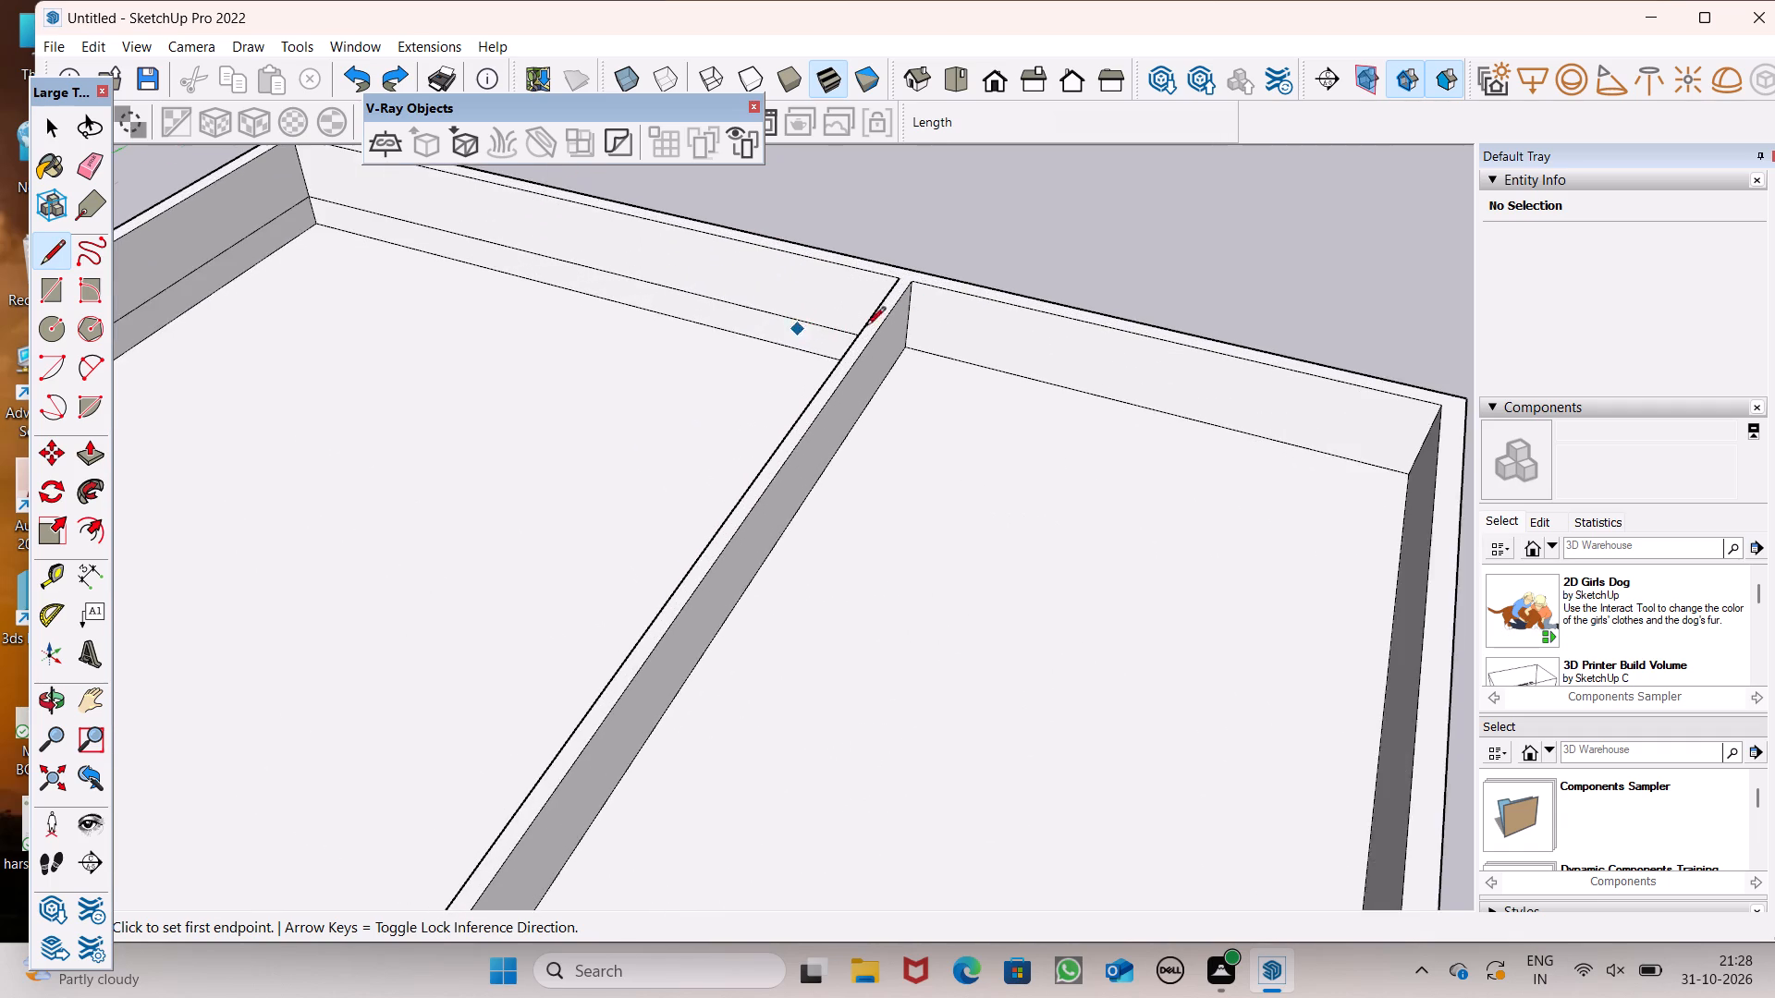
pyautogui.scroll(4, 915, 276)
pyautogui.click(889, 275)
pyautogui.click(914, 294)
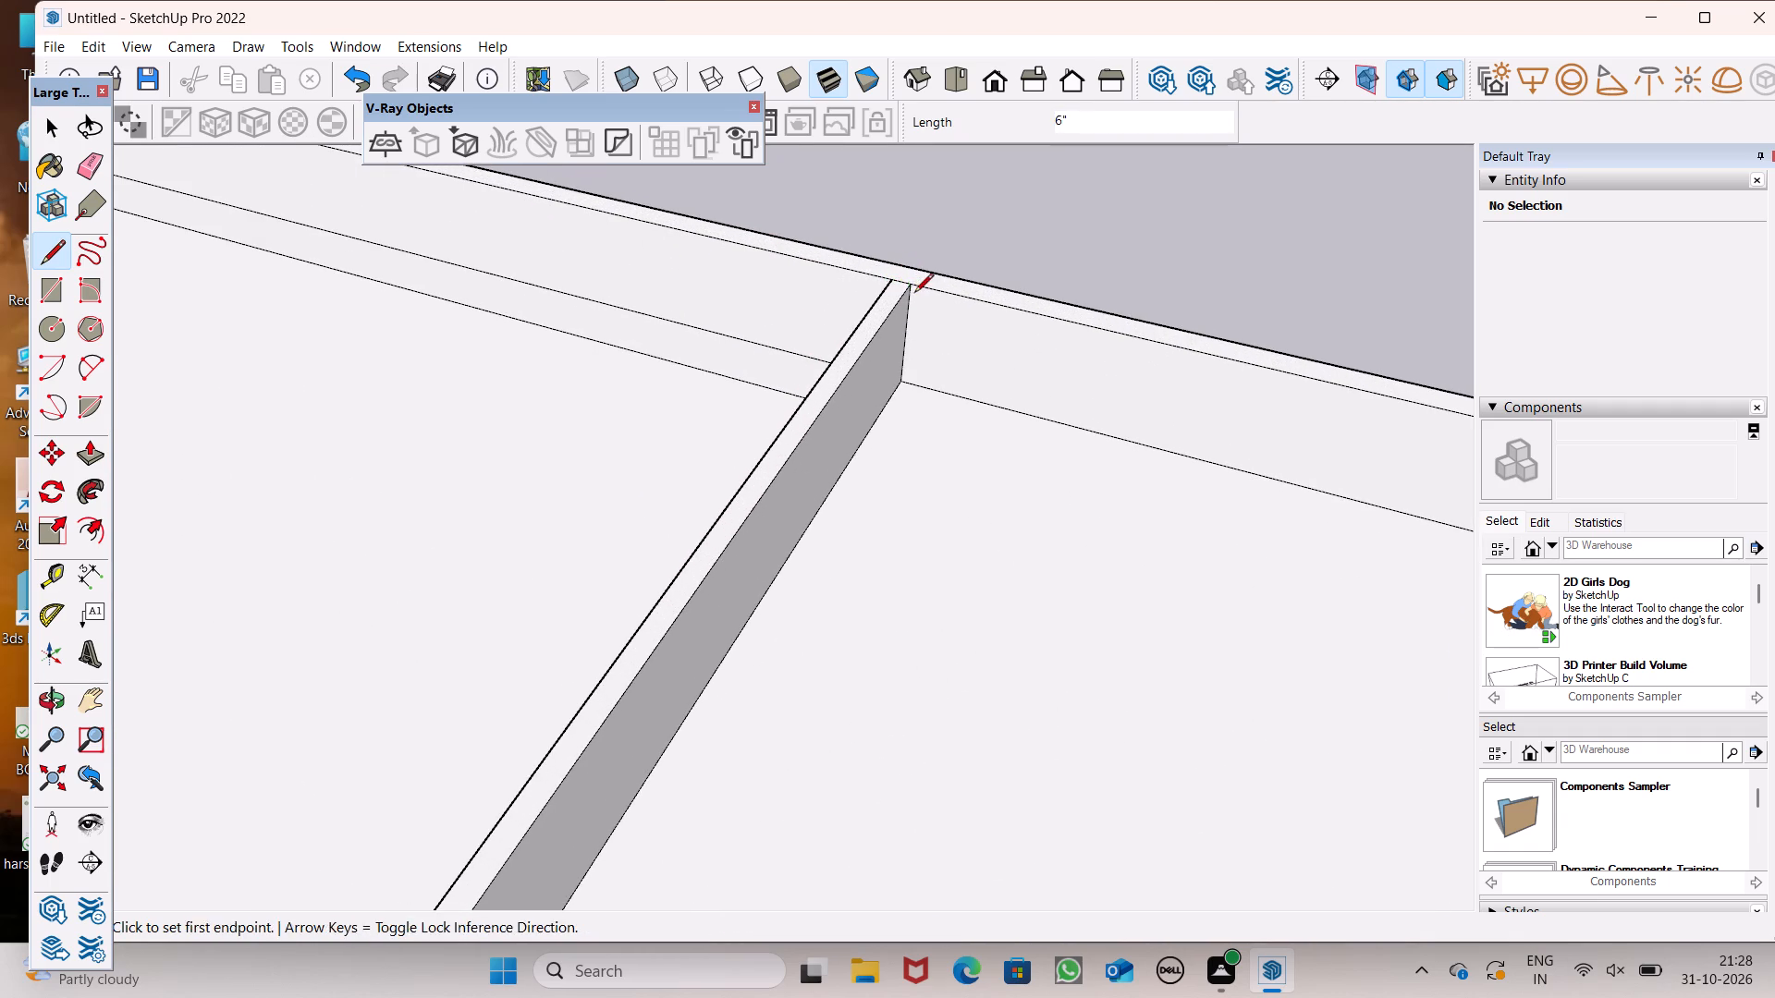
pyautogui.press('space')
# Draw a 6" line across the front parapet's top, from the room's inner bay-side corner to the front edge.
pyautogui.scroll(-13, 953, 303)
pyautogui.middleClick(912, 557)
pyautogui.scroll(2, 681, 656)
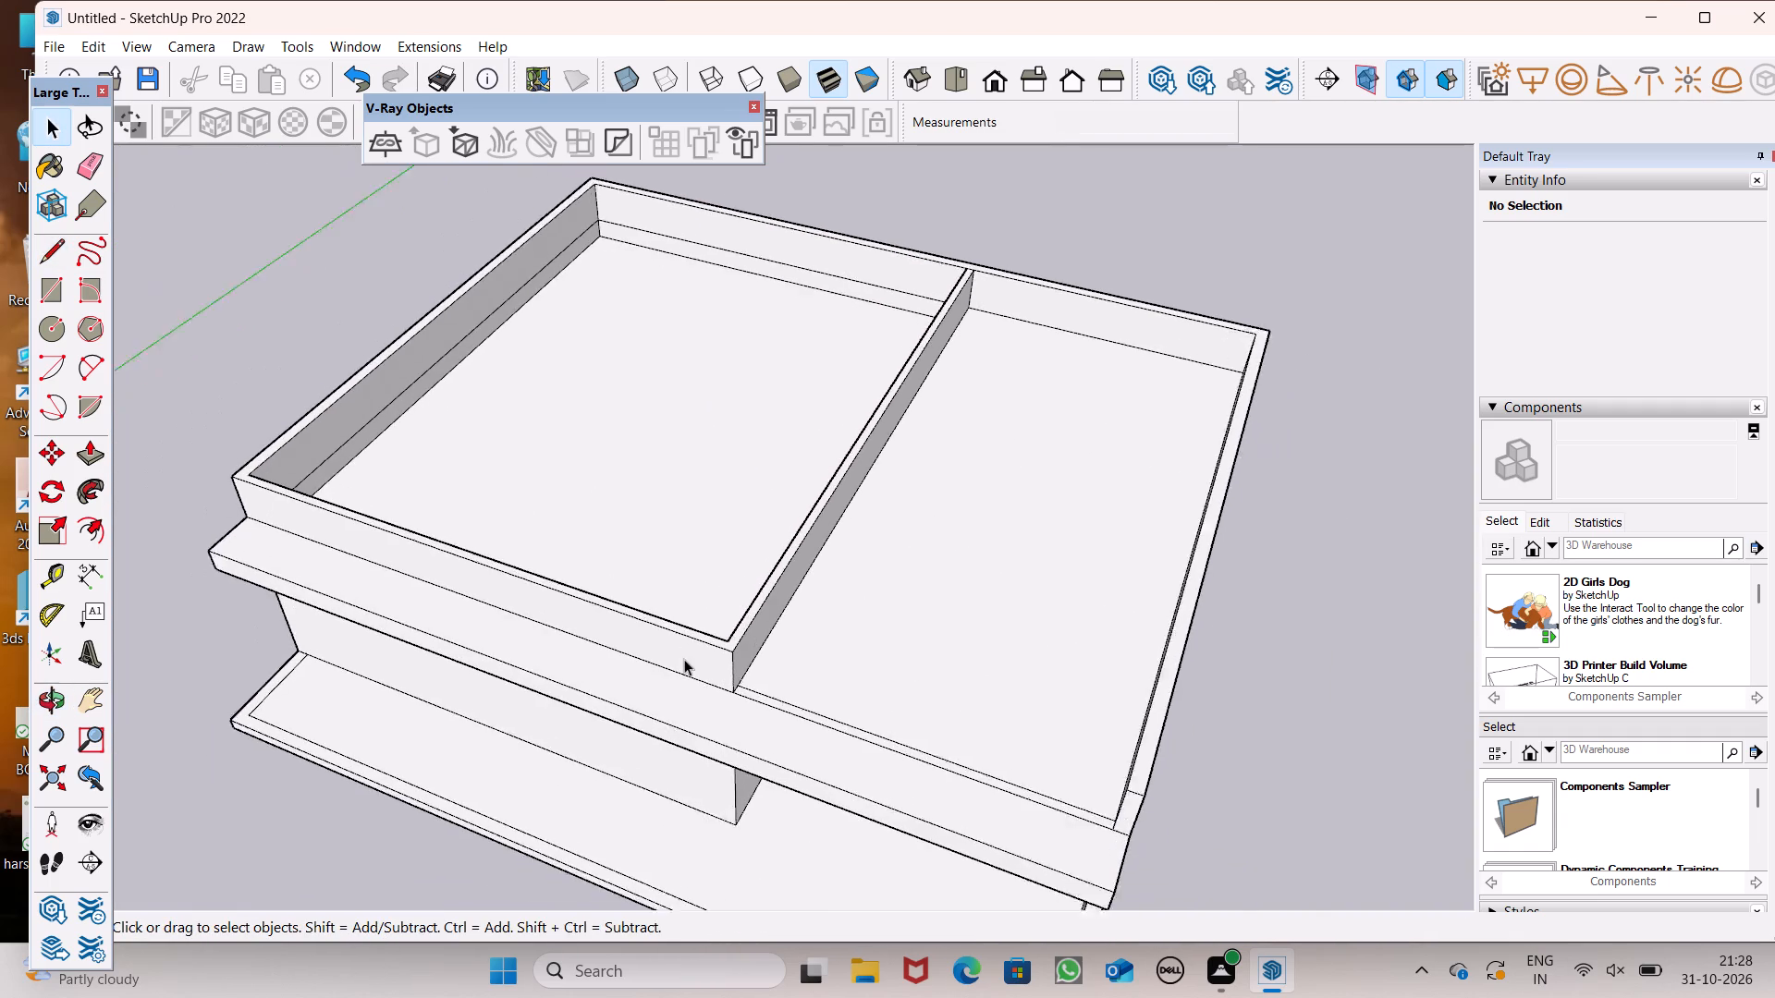
pyautogui.scroll(4, 684, 659)
pyautogui.click(42, 245)
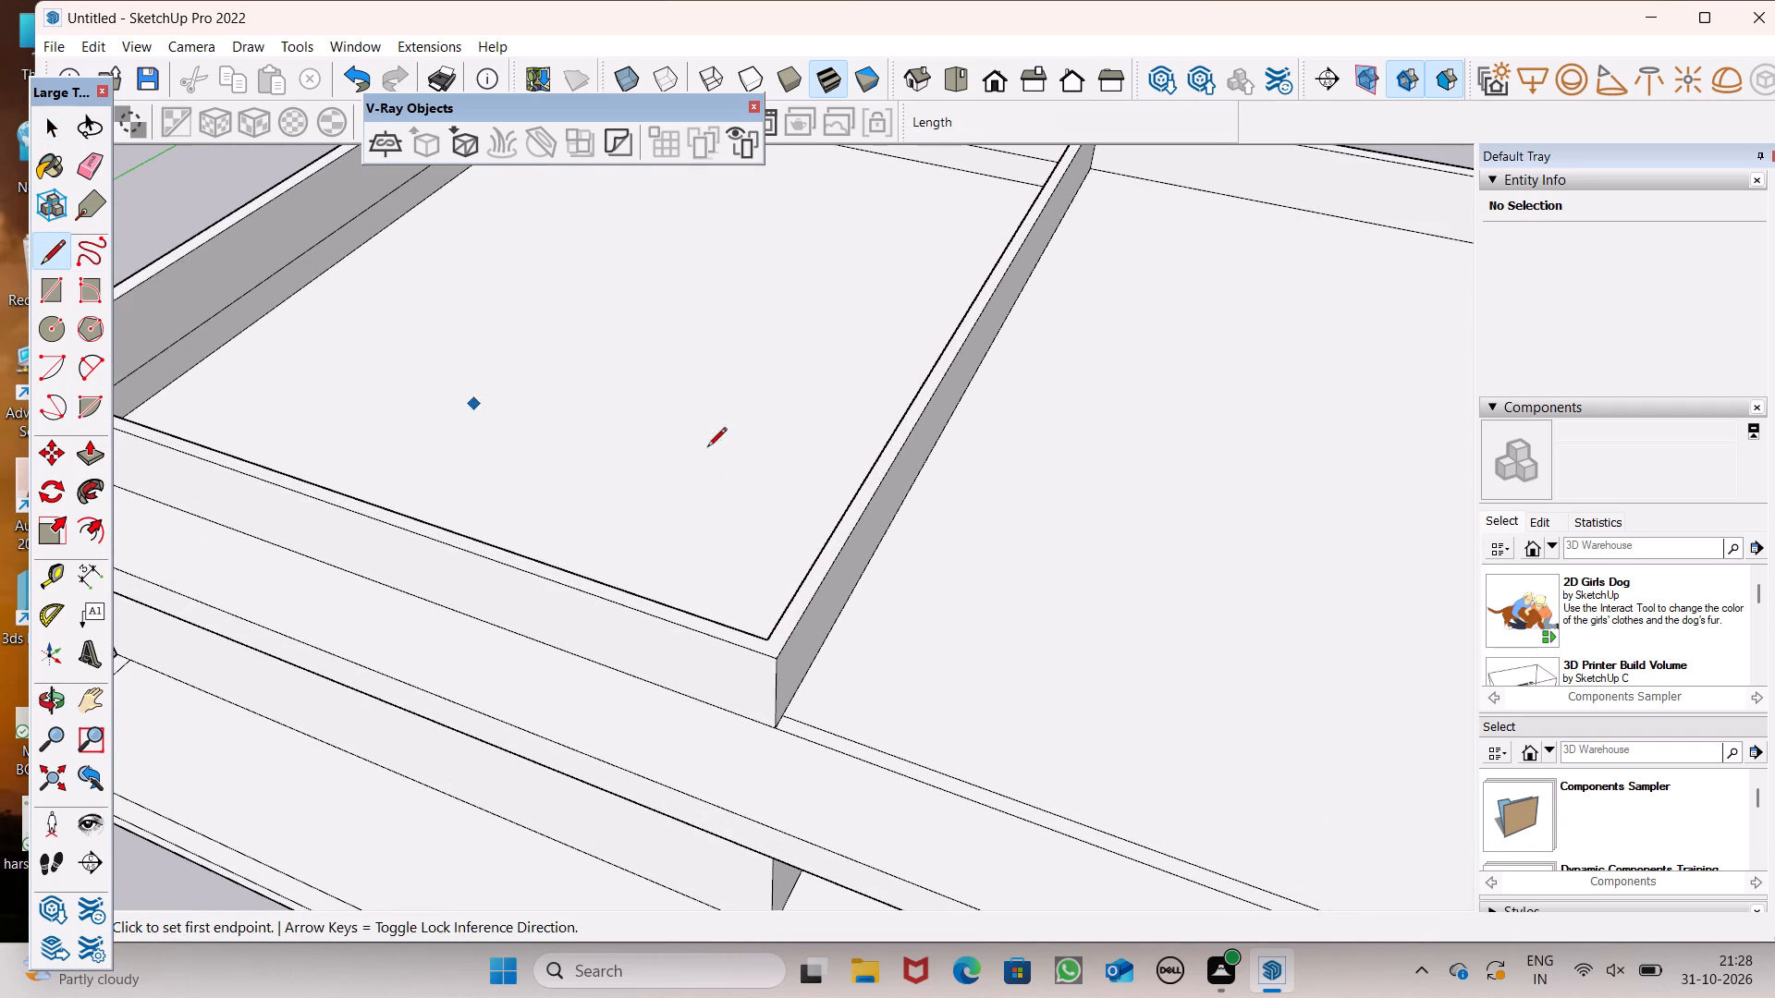
pyautogui.scroll(-2, 880, 469)
pyautogui.moveTo(864, 619); pyautogui.dragTo(880, 639, button='middle')
pyautogui.scroll(9, 738, 677)
pyautogui.scroll(8, 867, 579)
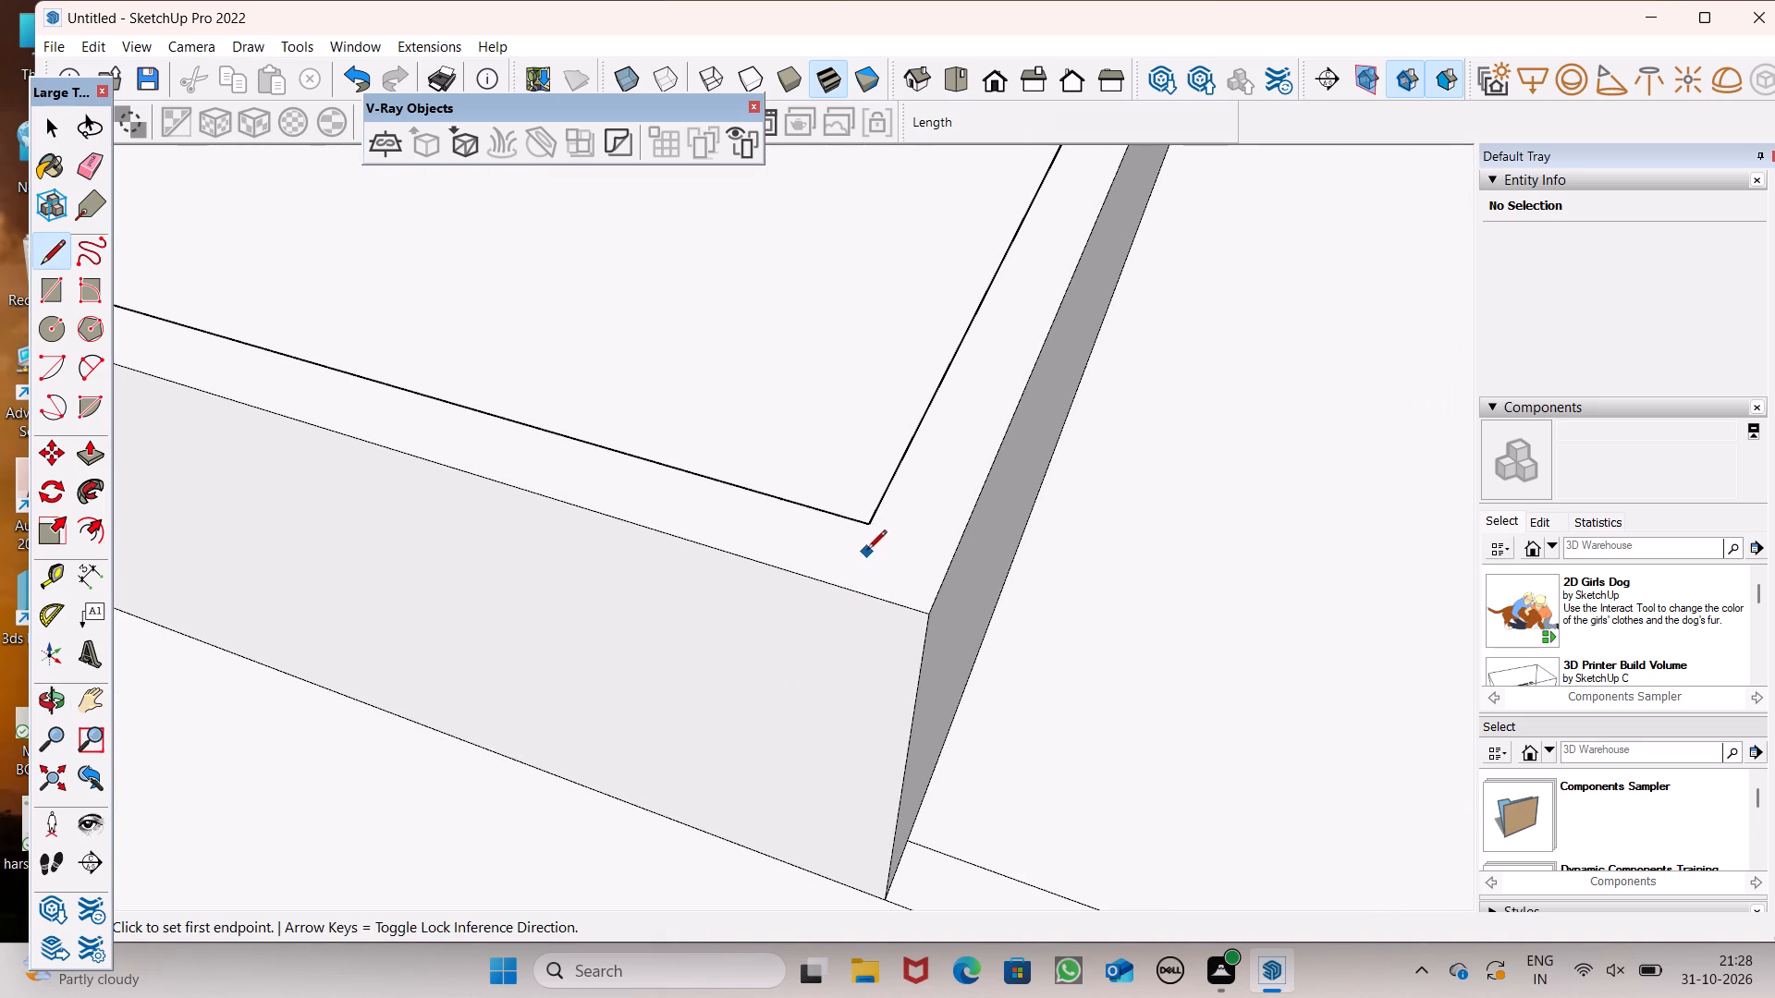
pyautogui.click(872, 520)
pyautogui.click(840, 587)
pyautogui.press('space')
# Push the top face of the room-bay dividing parapet down 3' to the roof slab.
pyautogui.scroll(-8, 739, 605)
pyautogui.click(76, 456)
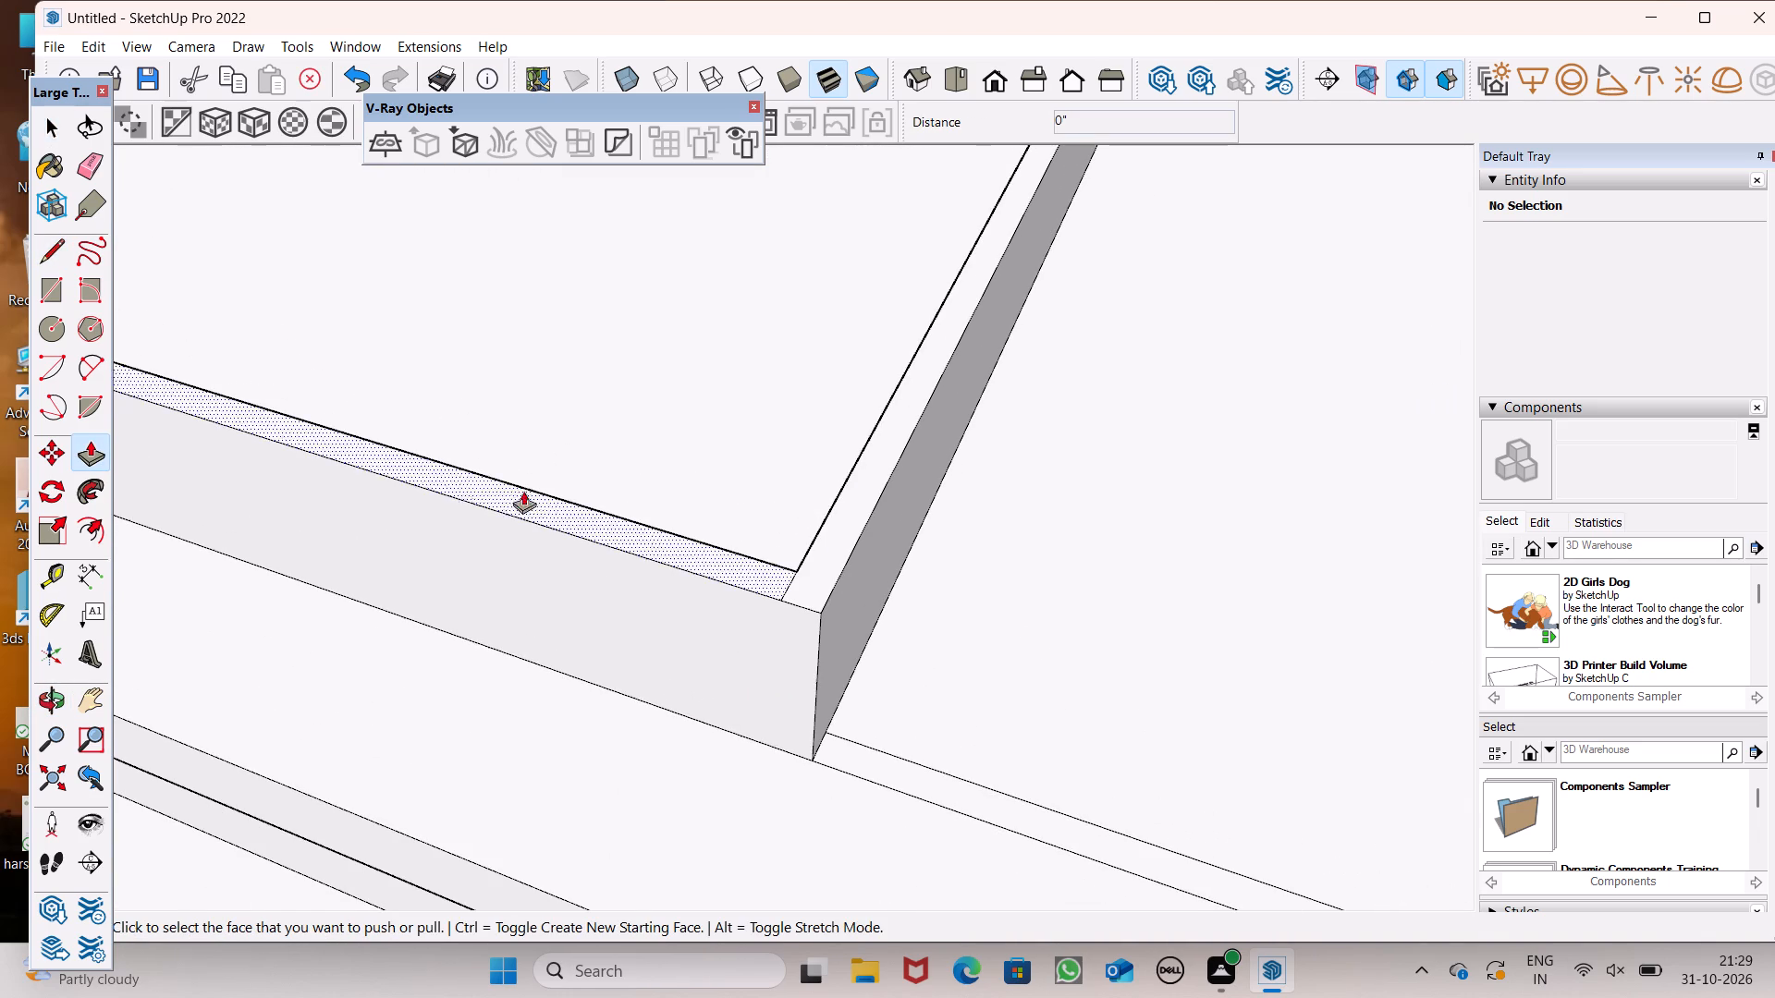
pyautogui.moveTo(869, 480); pyautogui.dragTo(955, 513)
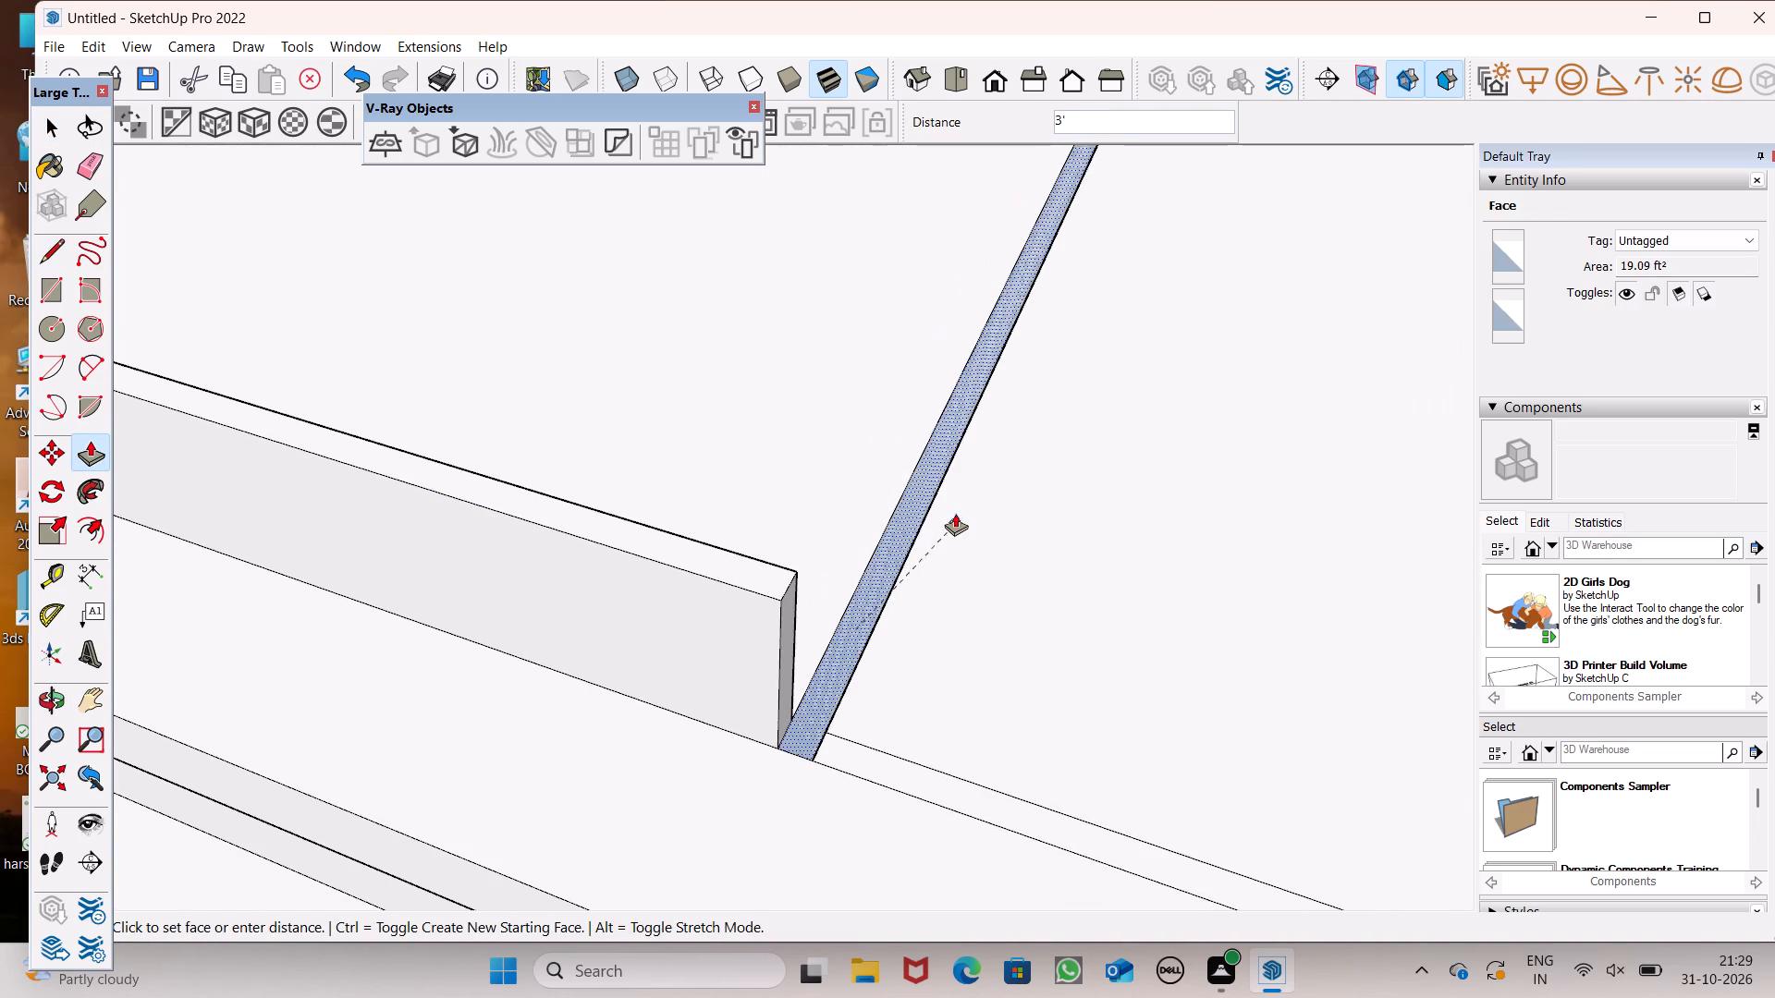
pyautogui.moveTo(955, 513); pyautogui.dragTo(952, 452)
pyautogui.scroll(-5, 846, 543)
pyautogui.moveTo(999, 600); pyautogui.dragTo(851, 485, button='middle')
pyautogui.press('space')
pyautogui.scroll(-6, 679, 430)
pyautogui.scroll(1, 872, 436)
pyautogui.moveTo(875, 436); pyautogui.dragTo(1157, 469, button='middle')
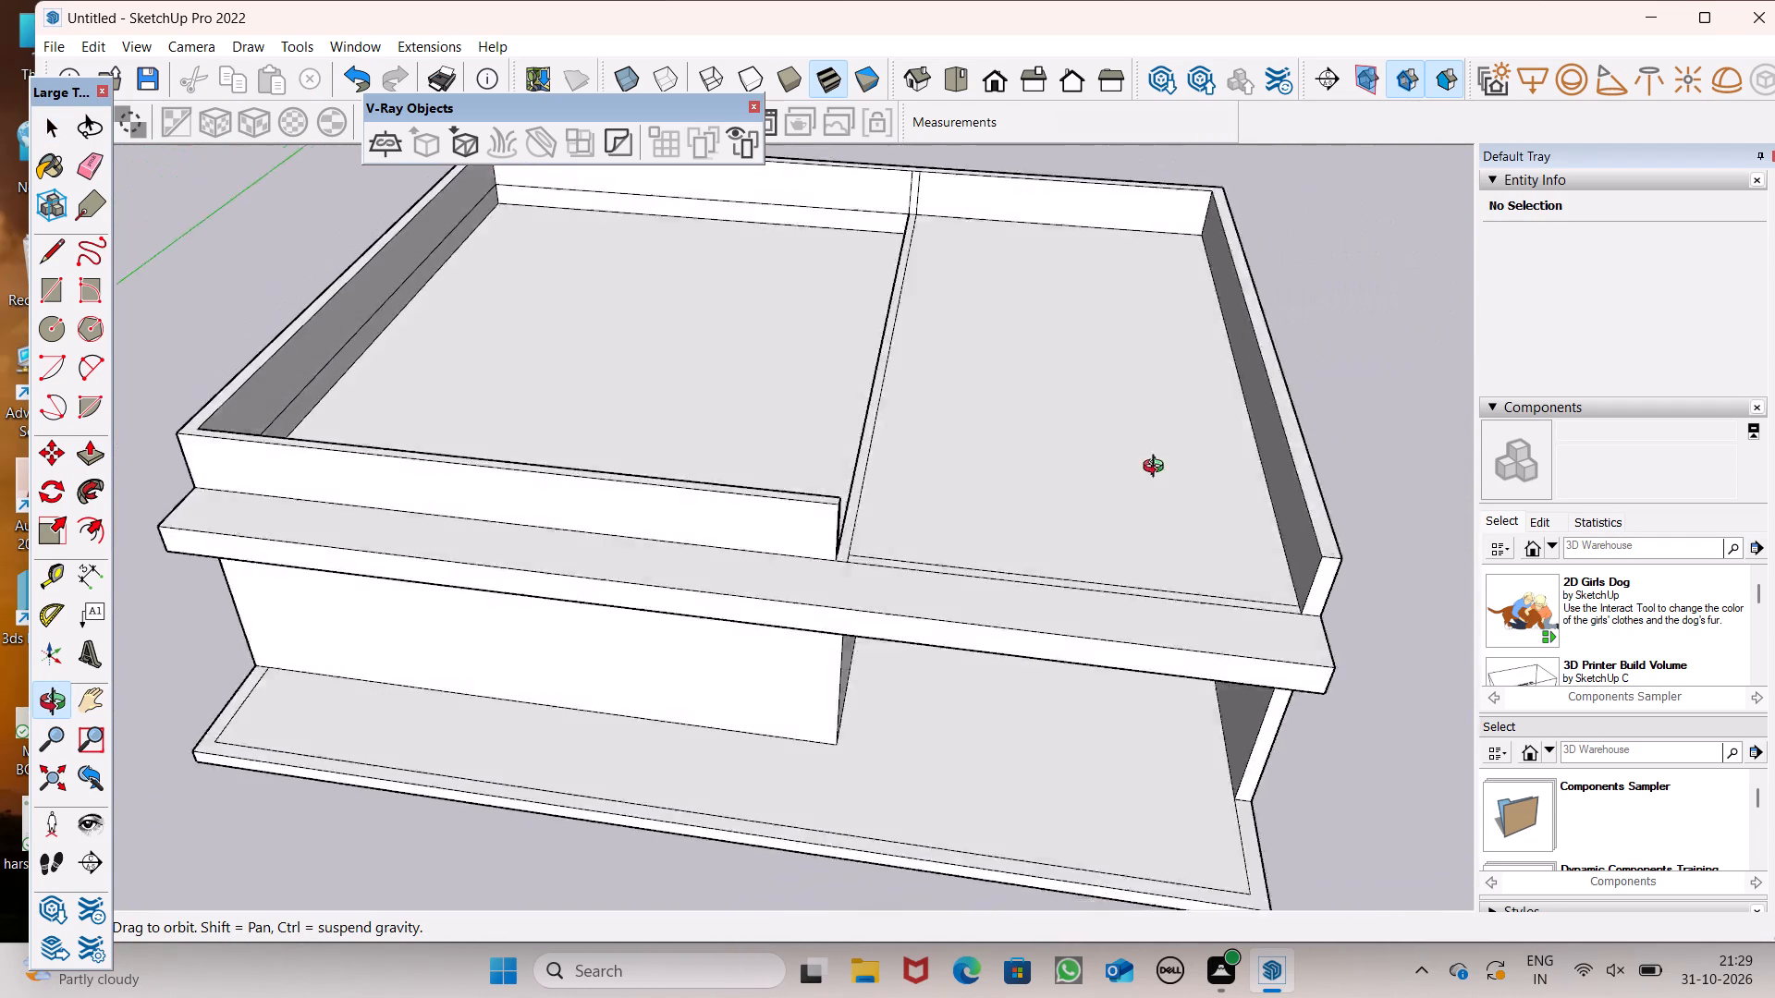
pyautogui.moveTo(1157, 469); pyautogui.dragTo(1088, 450, button='middle')
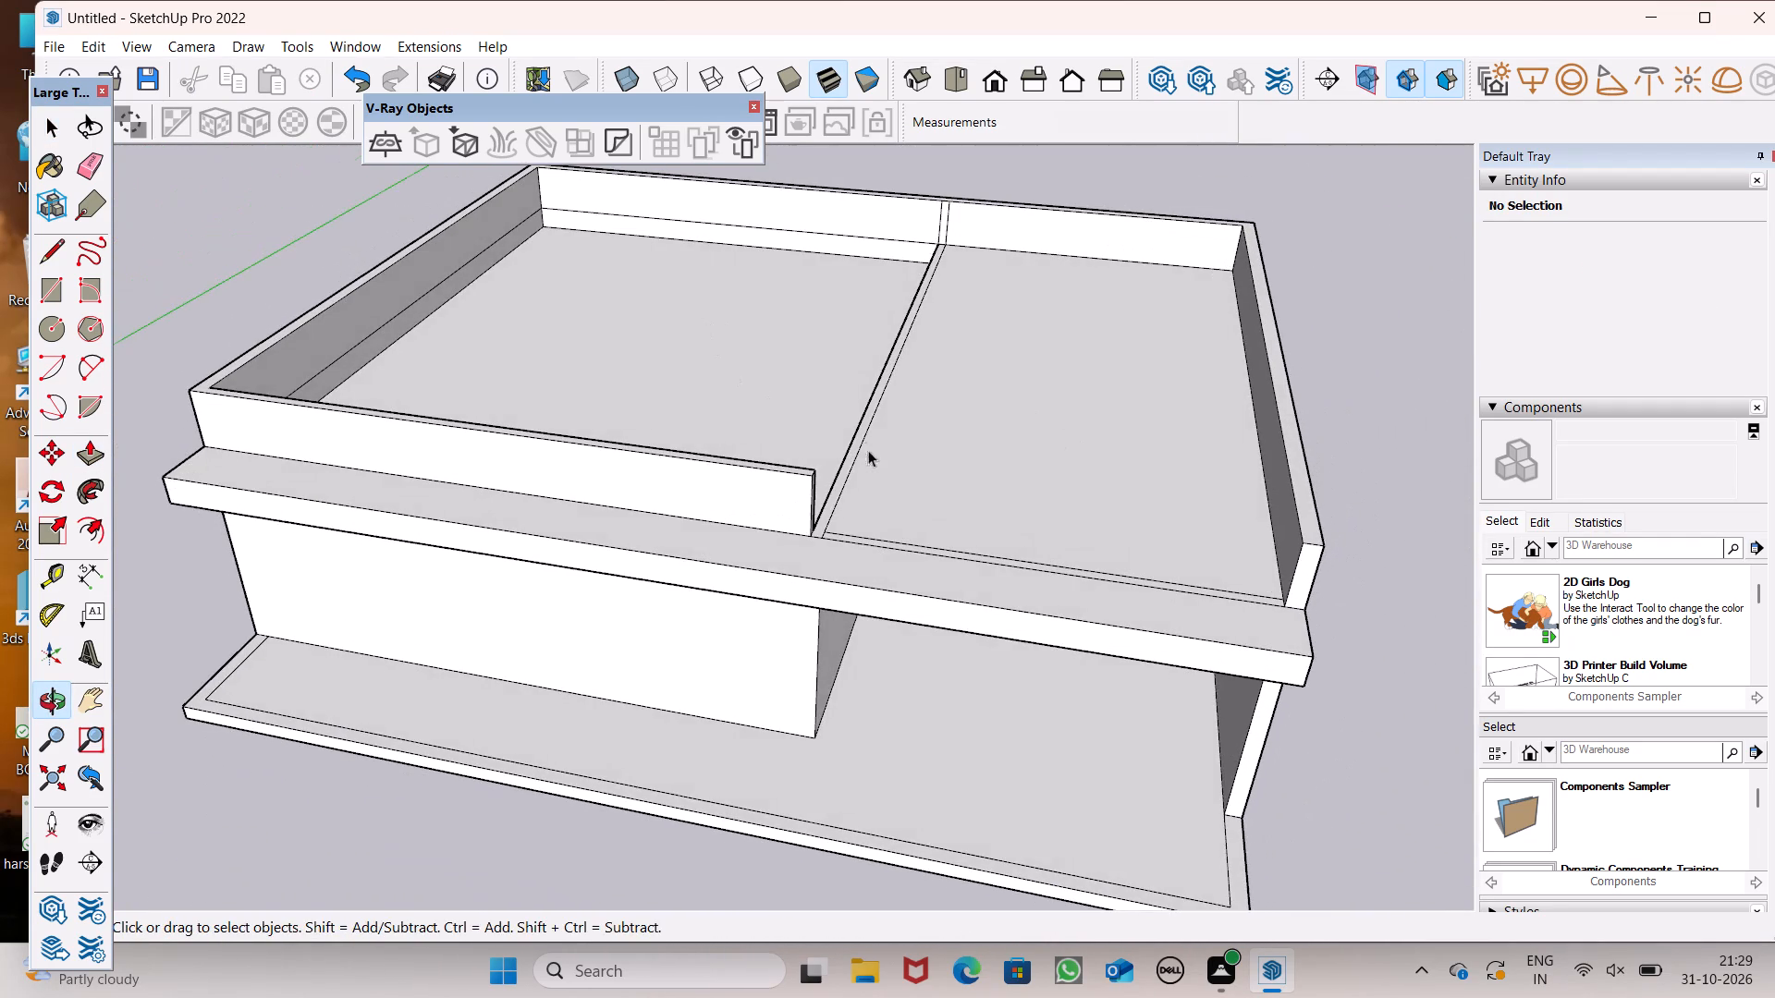
# Pull the room-side roof face up 1' 5", flush with the dividing strip between the room and bay roofs.
pyautogui.moveTo(875, 461); pyautogui.dragTo(871, 551, button='middle')
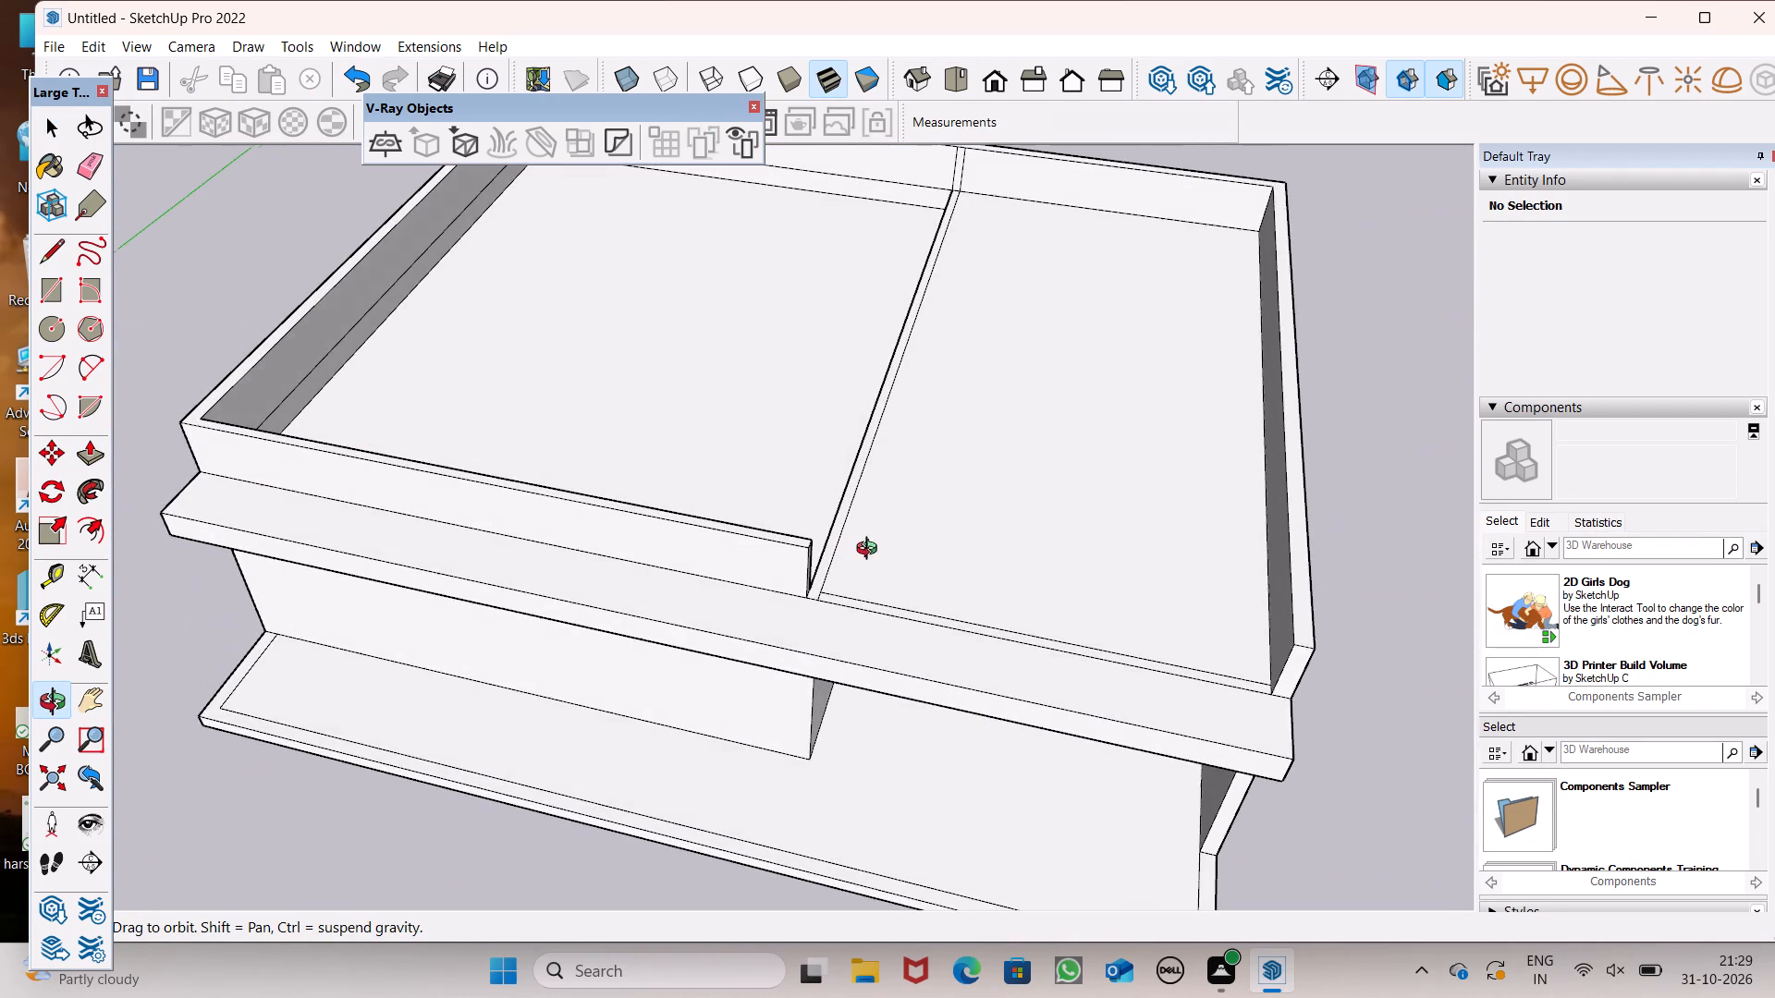
pyautogui.moveTo(871, 551); pyautogui.dragTo(867, 541, button='middle')
pyautogui.scroll(-6, 445, 479)
pyautogui.scroll(6, 87, 371)
pyautogui.click(92, 446)
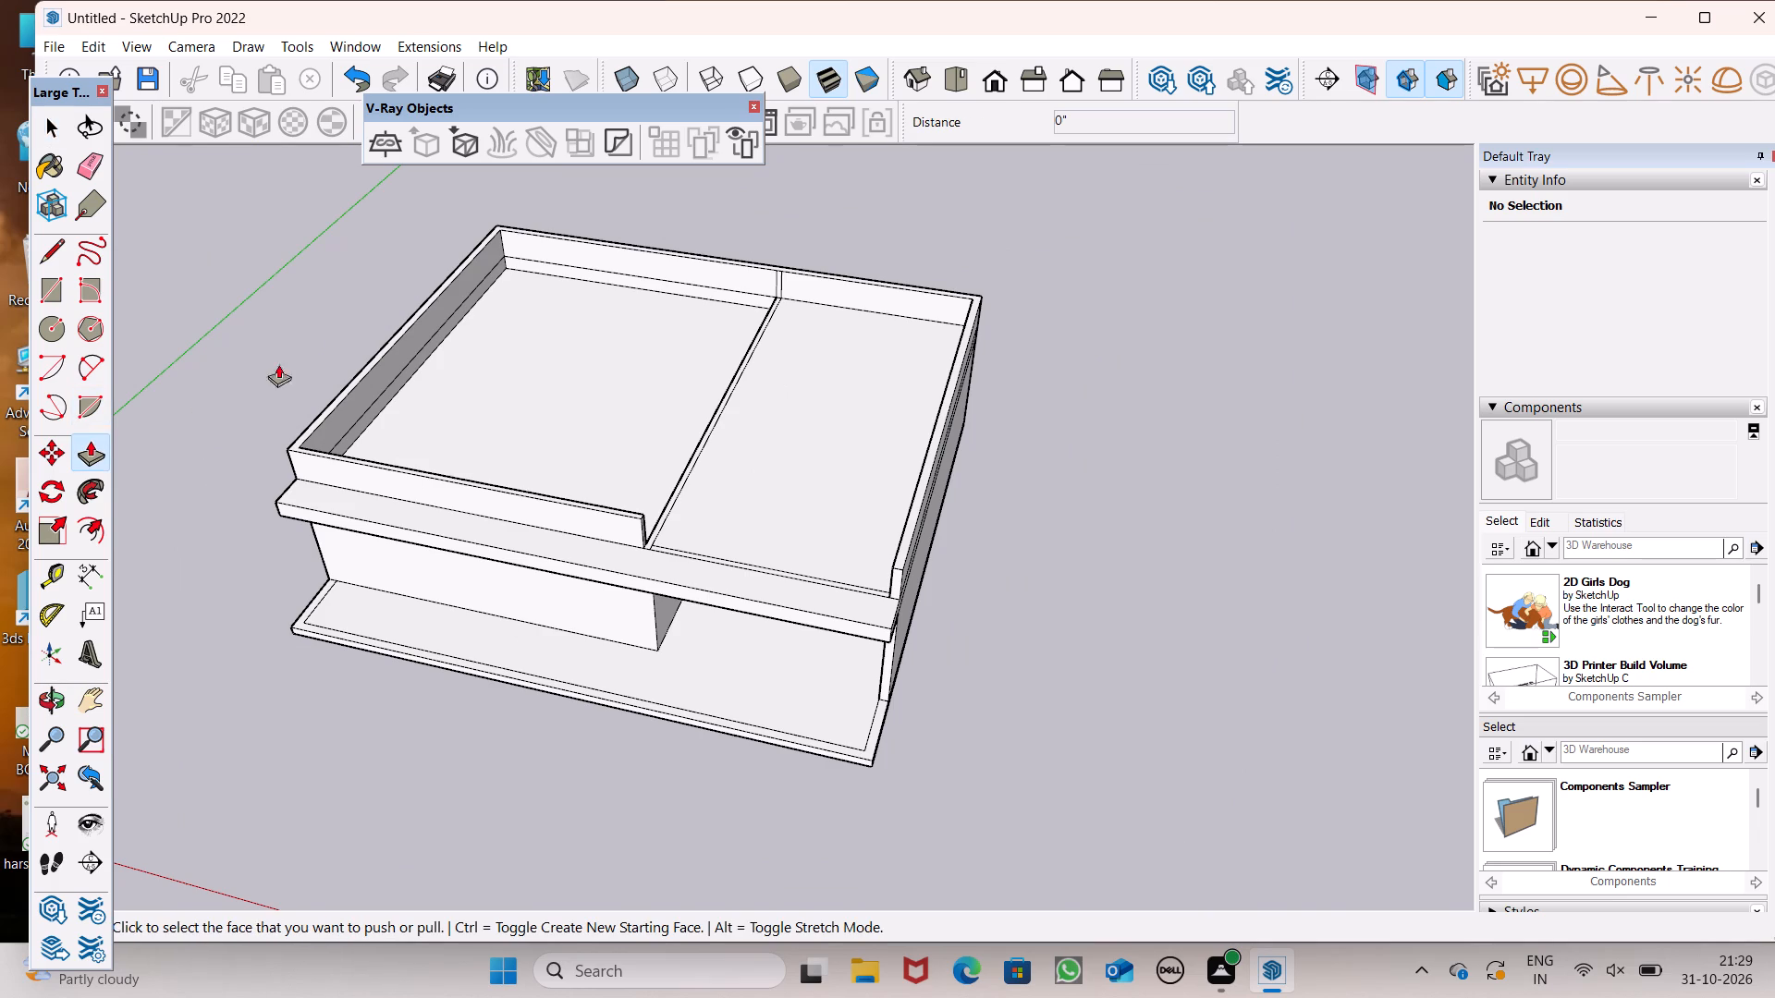
pyautogui.scroll(8, 422, 343)
pyautogui.scroll(-5, 646, 451)
pyautogui.moveTo(767, 478); pyautogui.dragTo(861, 468, button='middle')
pyautogui.scroll(8, 844, 381)
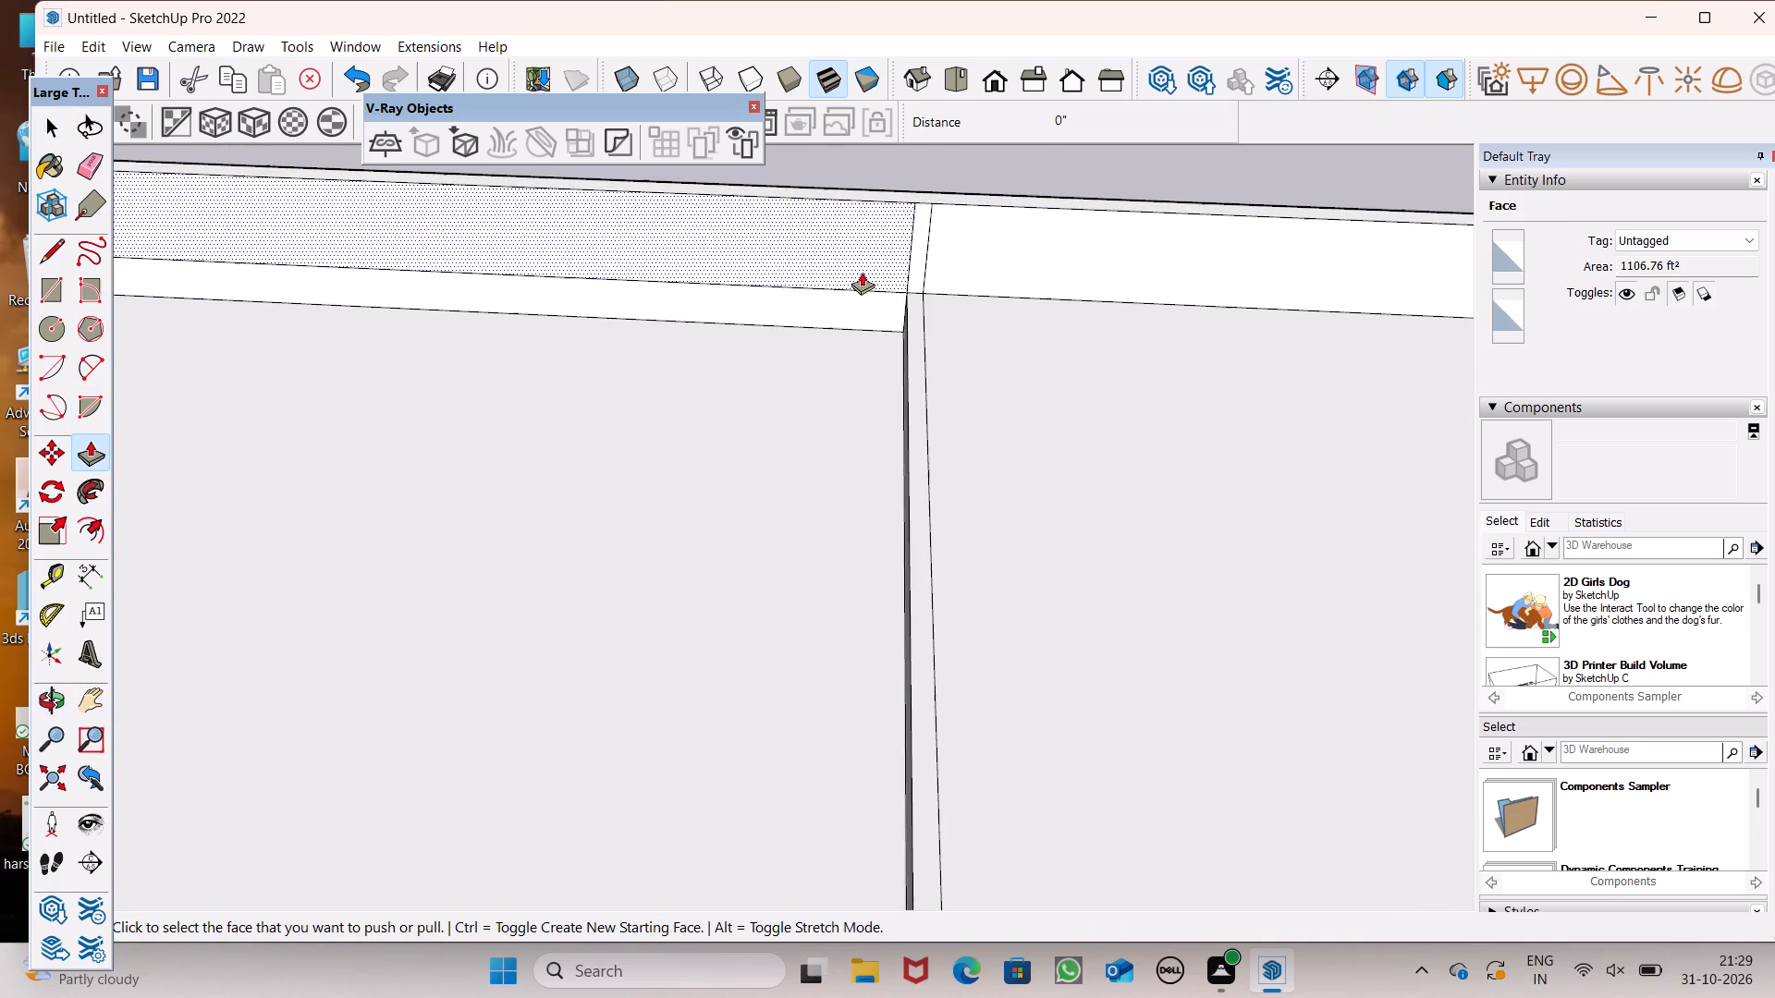
pyautogui.moveTo(874, 356); pyautogui.dragTo(913, 337)
pyautogui.scroll(-8, 795, 306)
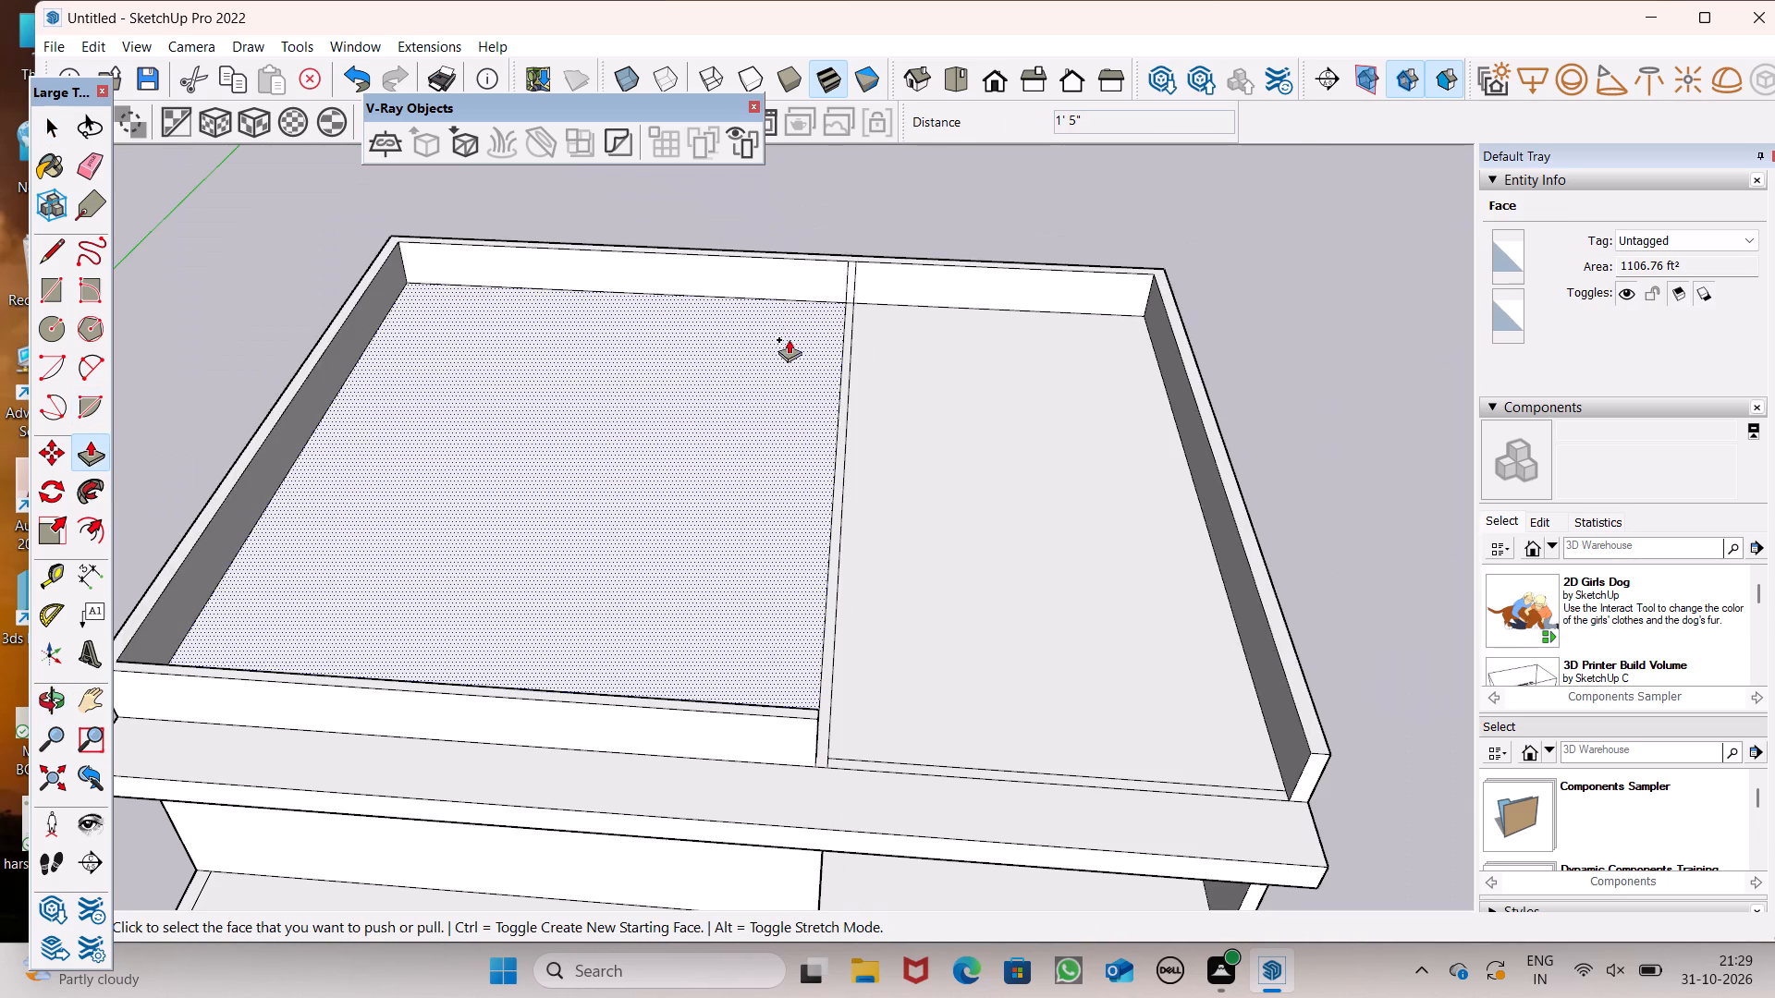
pyautogui.press('space')
# Erase the two seam lines of the dividing strip running across the roof between room and bay.
pyautogui.click(81, 173)
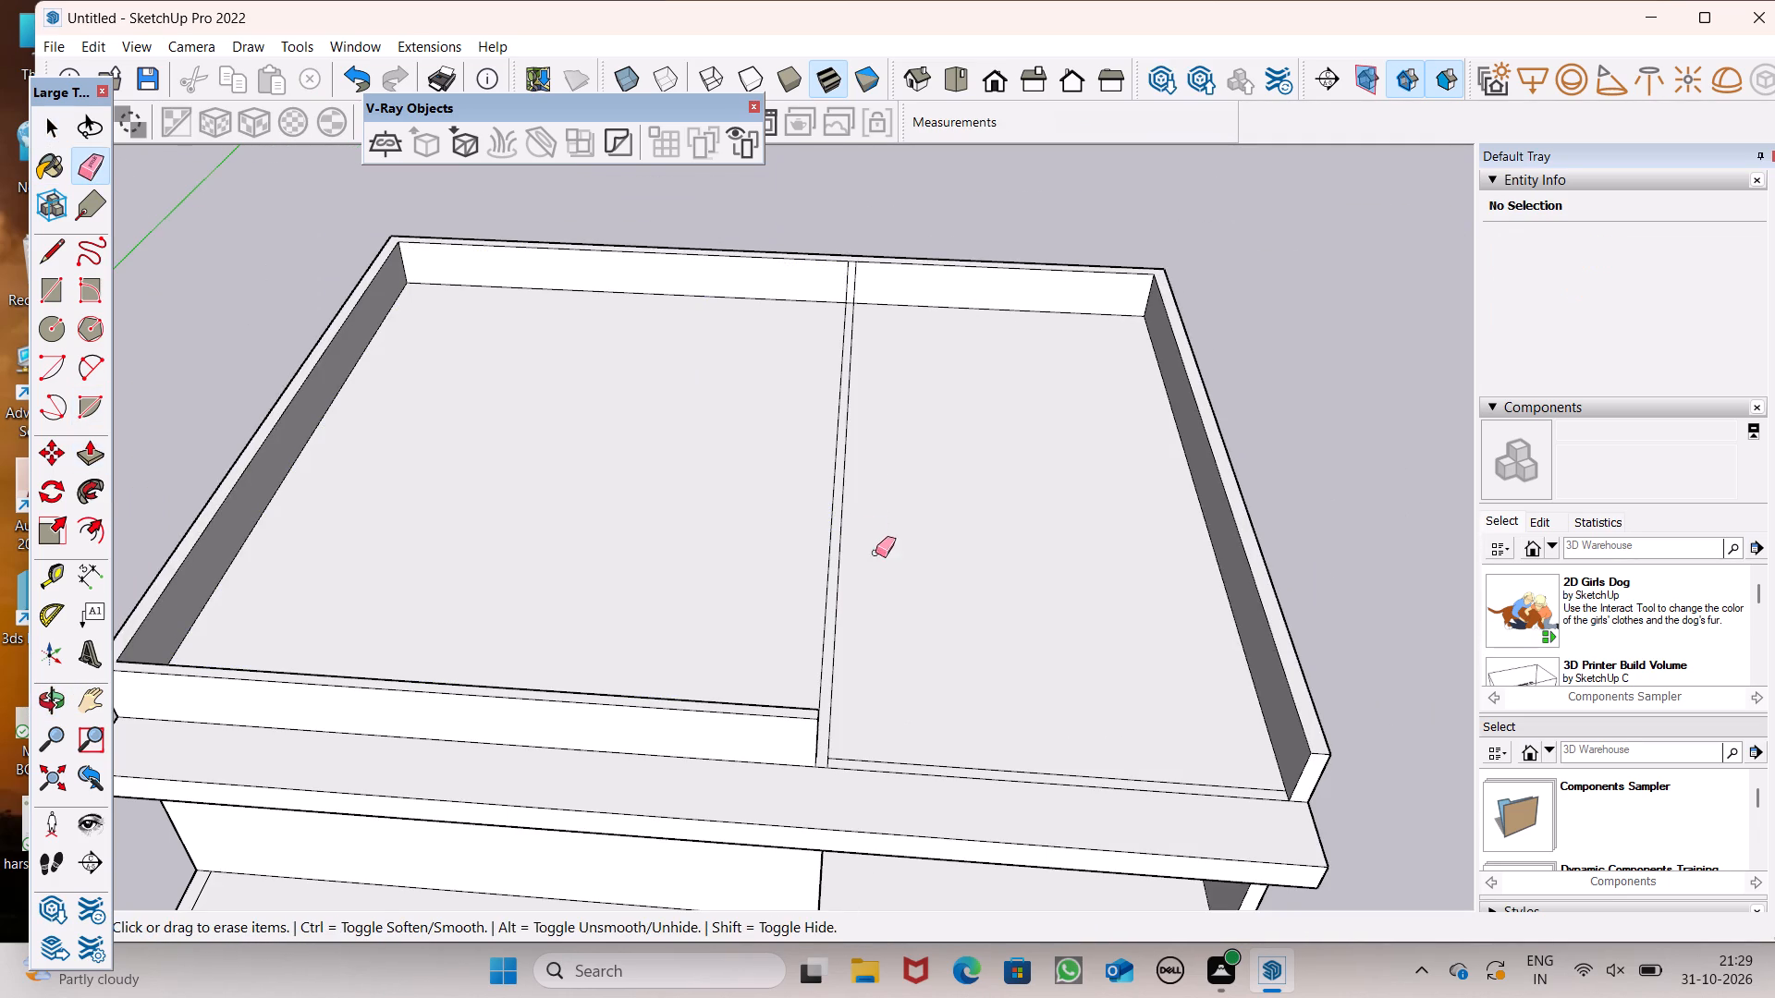
pyautogui.moveTo(876, 558); pyautogui.dragTo(814, 590)
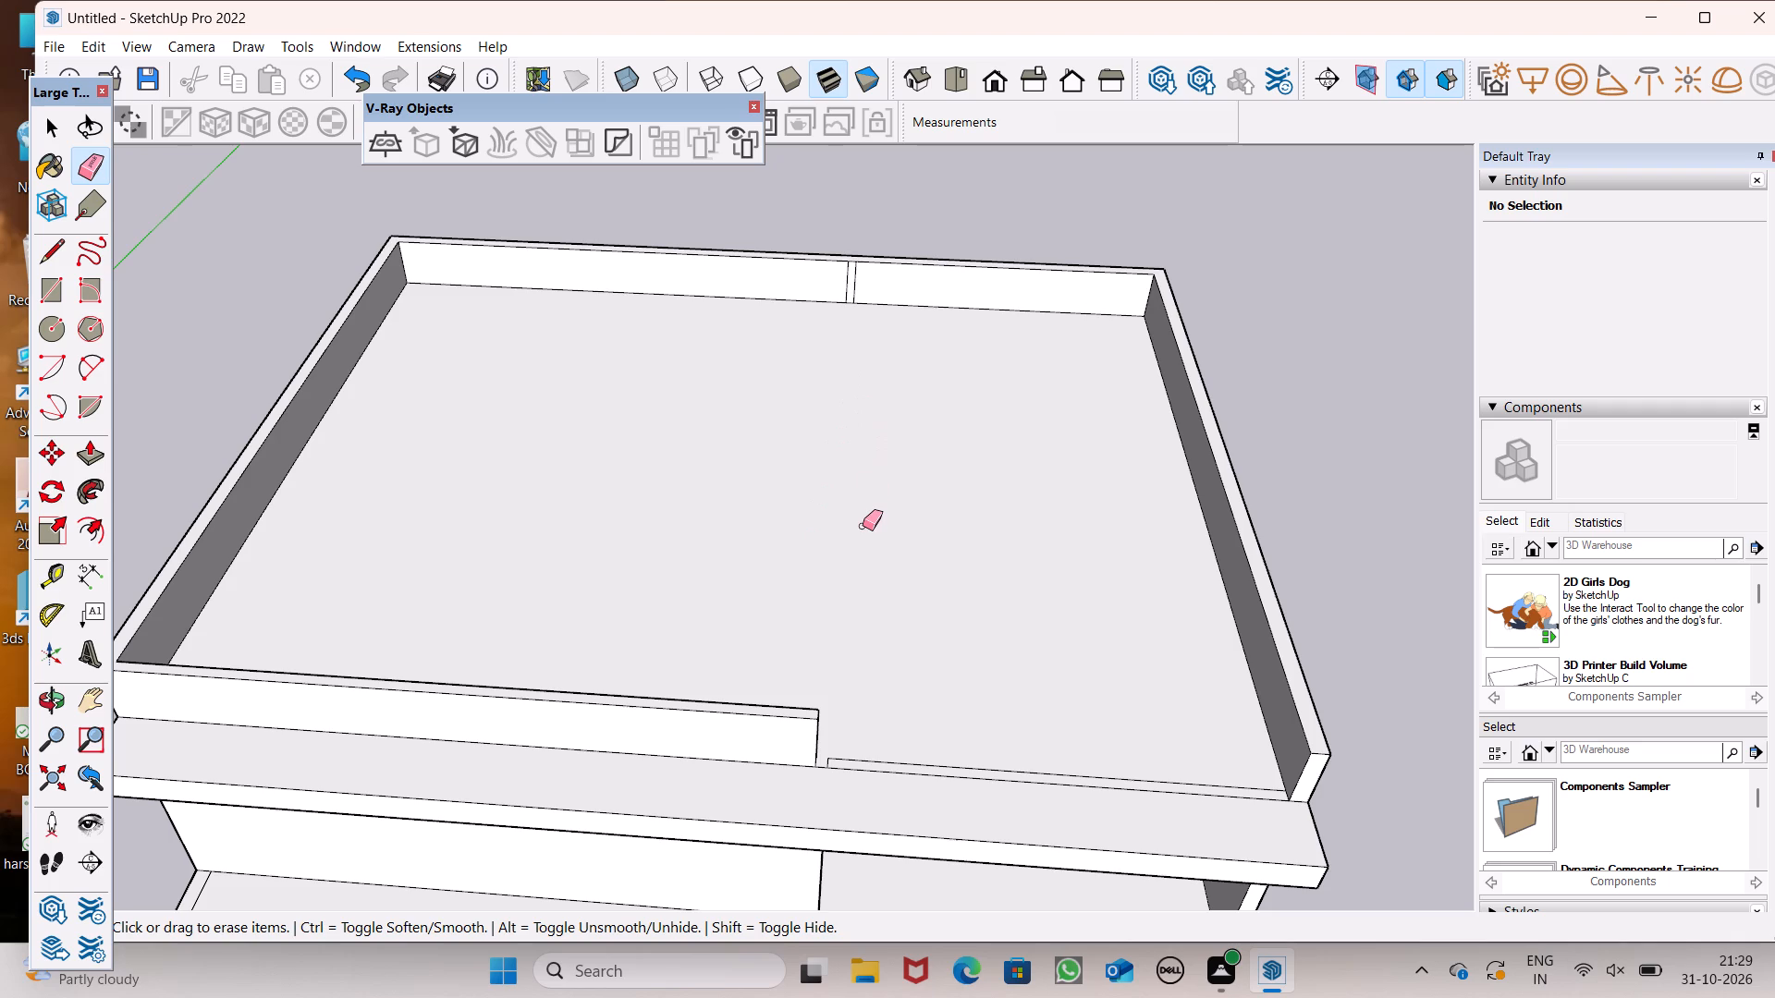
pyautogui.scroll(-3, 863, 527)
pyautogui.moveTo(891, 664); pyautogui.dragTo(931, 471, button='middle')
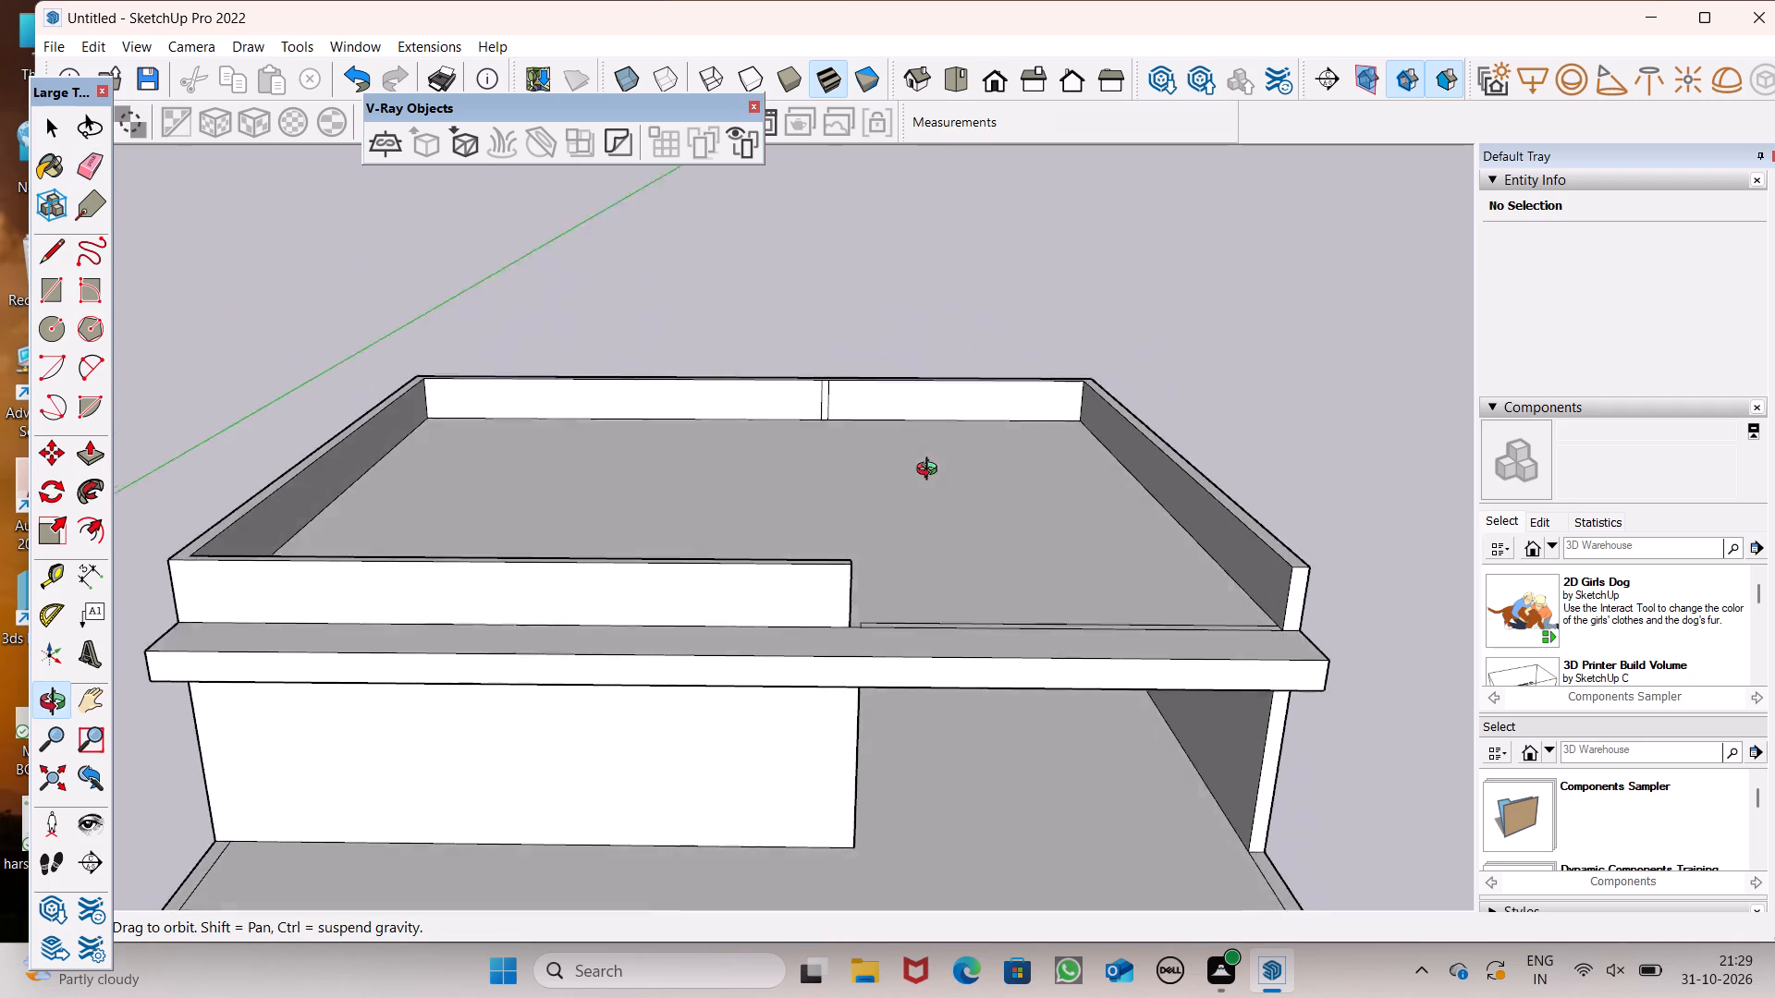
pyautogui.moveTo(931, 471); pyautogui.dragTo(921, 520, button='middle')
pyautogui.press('space')
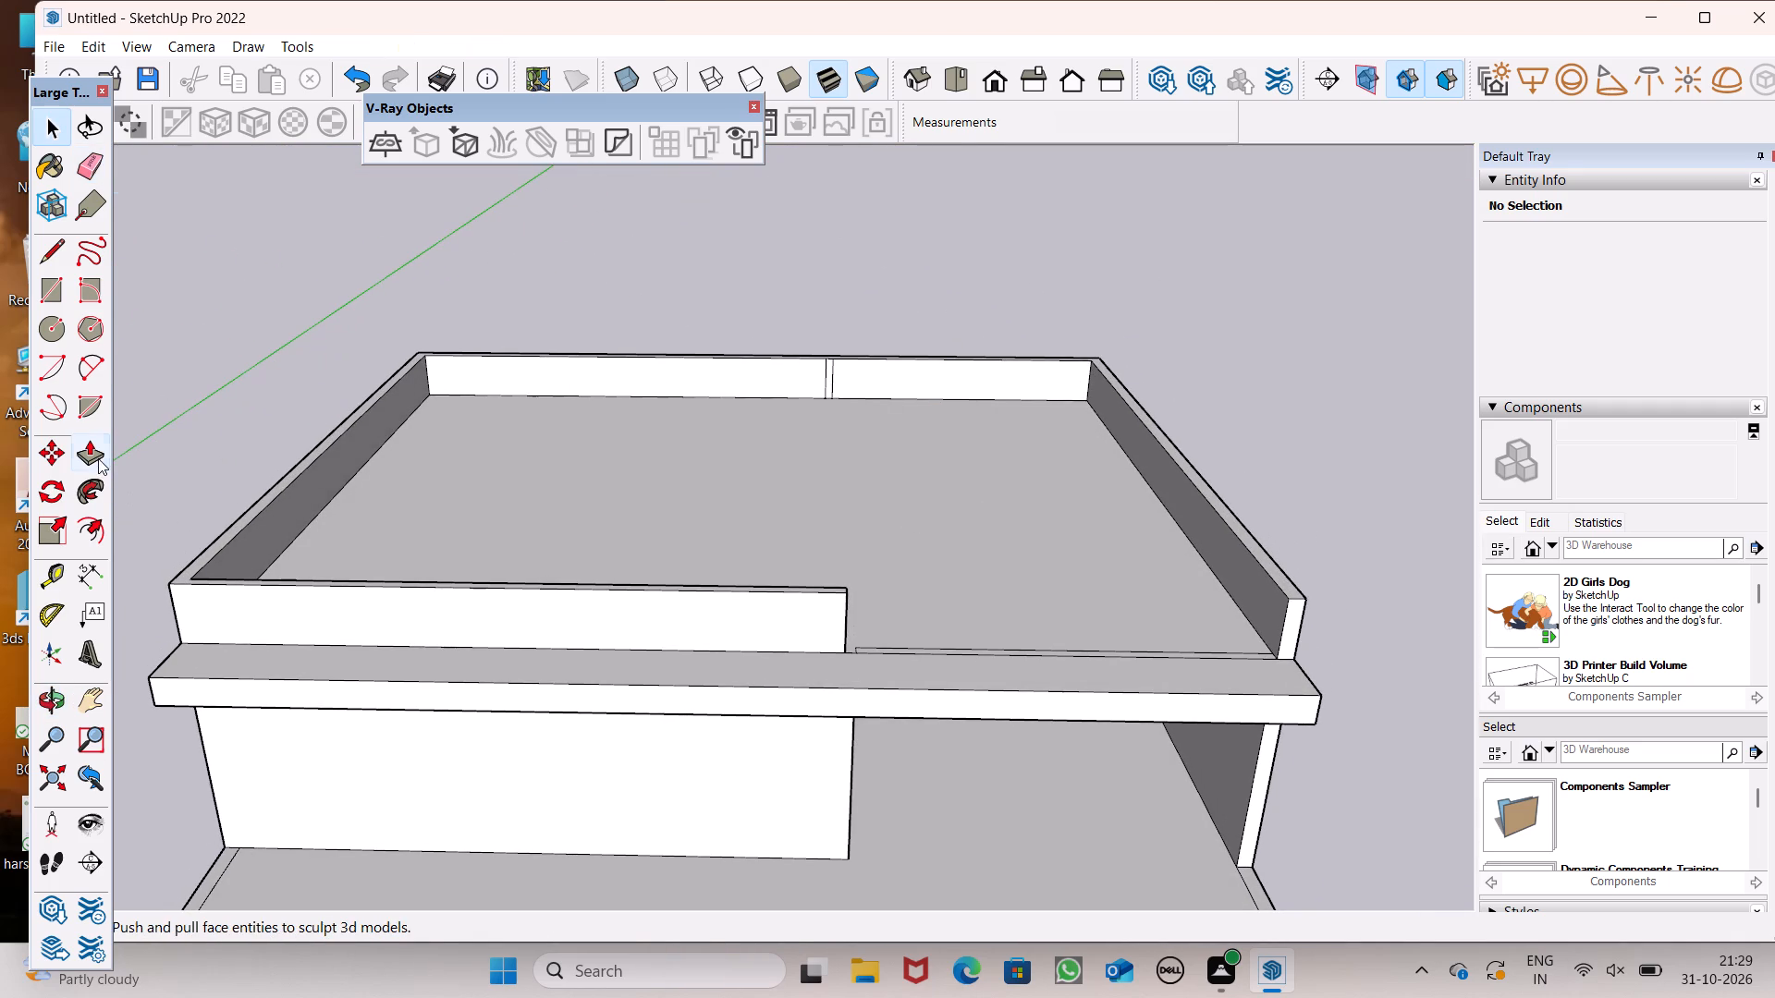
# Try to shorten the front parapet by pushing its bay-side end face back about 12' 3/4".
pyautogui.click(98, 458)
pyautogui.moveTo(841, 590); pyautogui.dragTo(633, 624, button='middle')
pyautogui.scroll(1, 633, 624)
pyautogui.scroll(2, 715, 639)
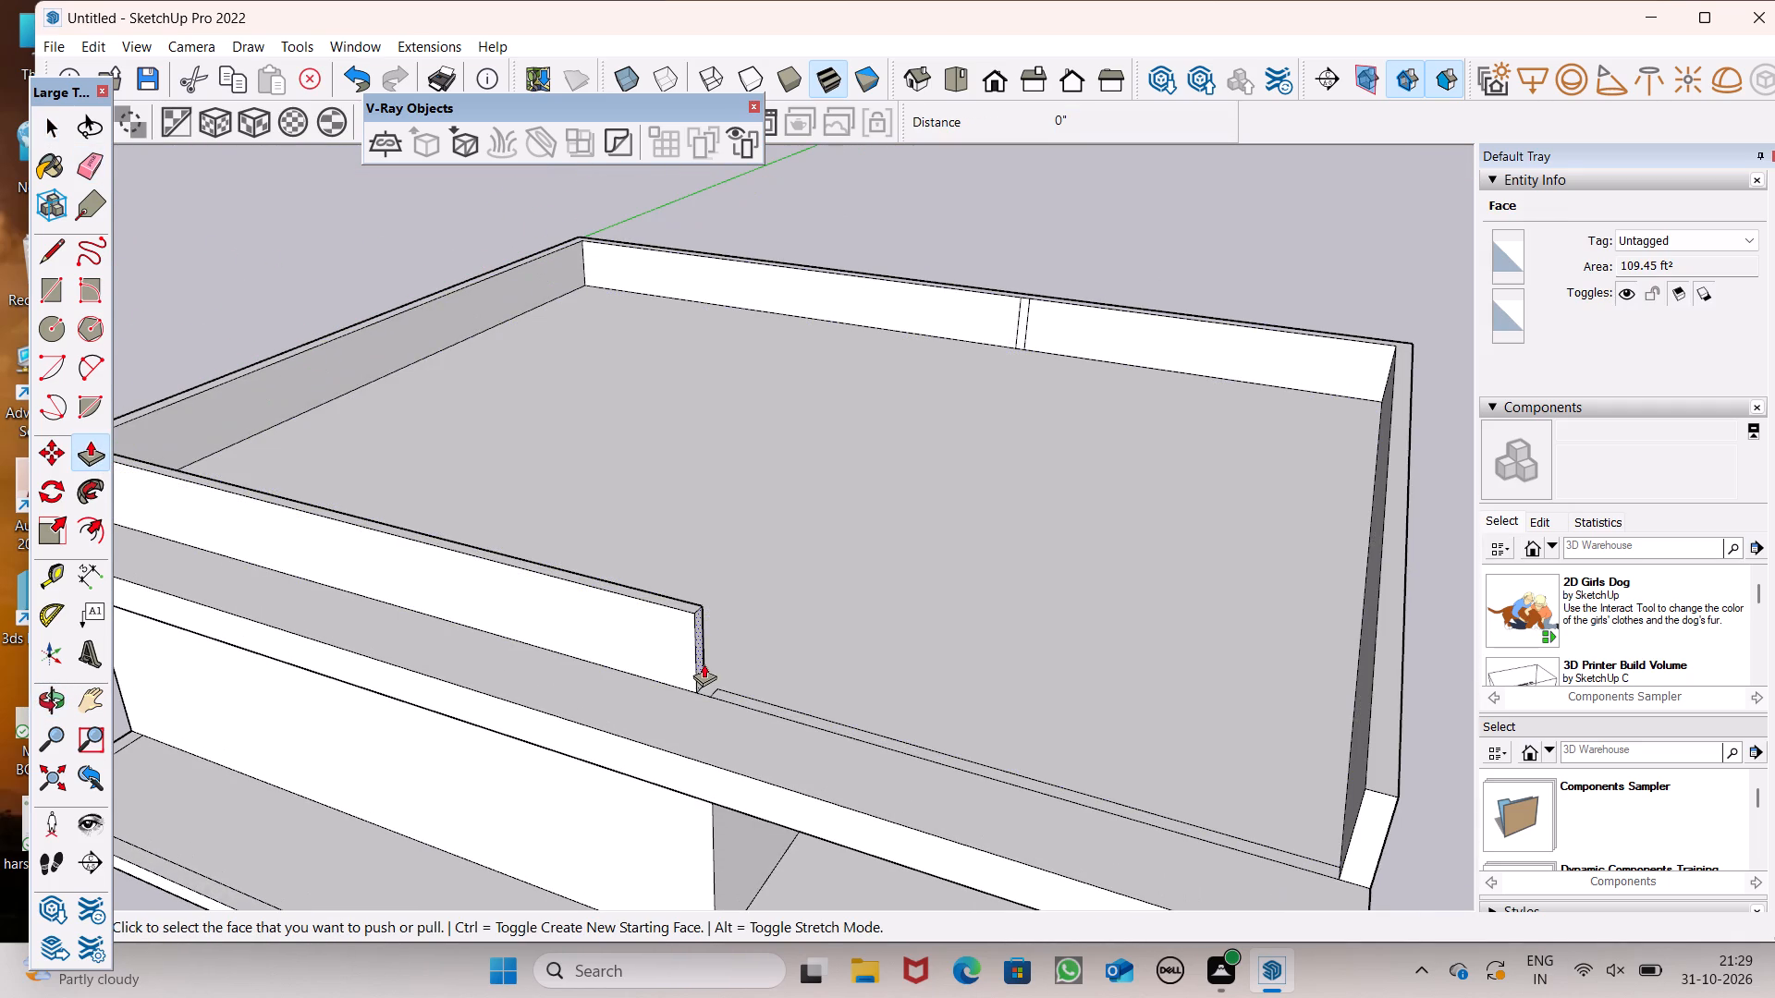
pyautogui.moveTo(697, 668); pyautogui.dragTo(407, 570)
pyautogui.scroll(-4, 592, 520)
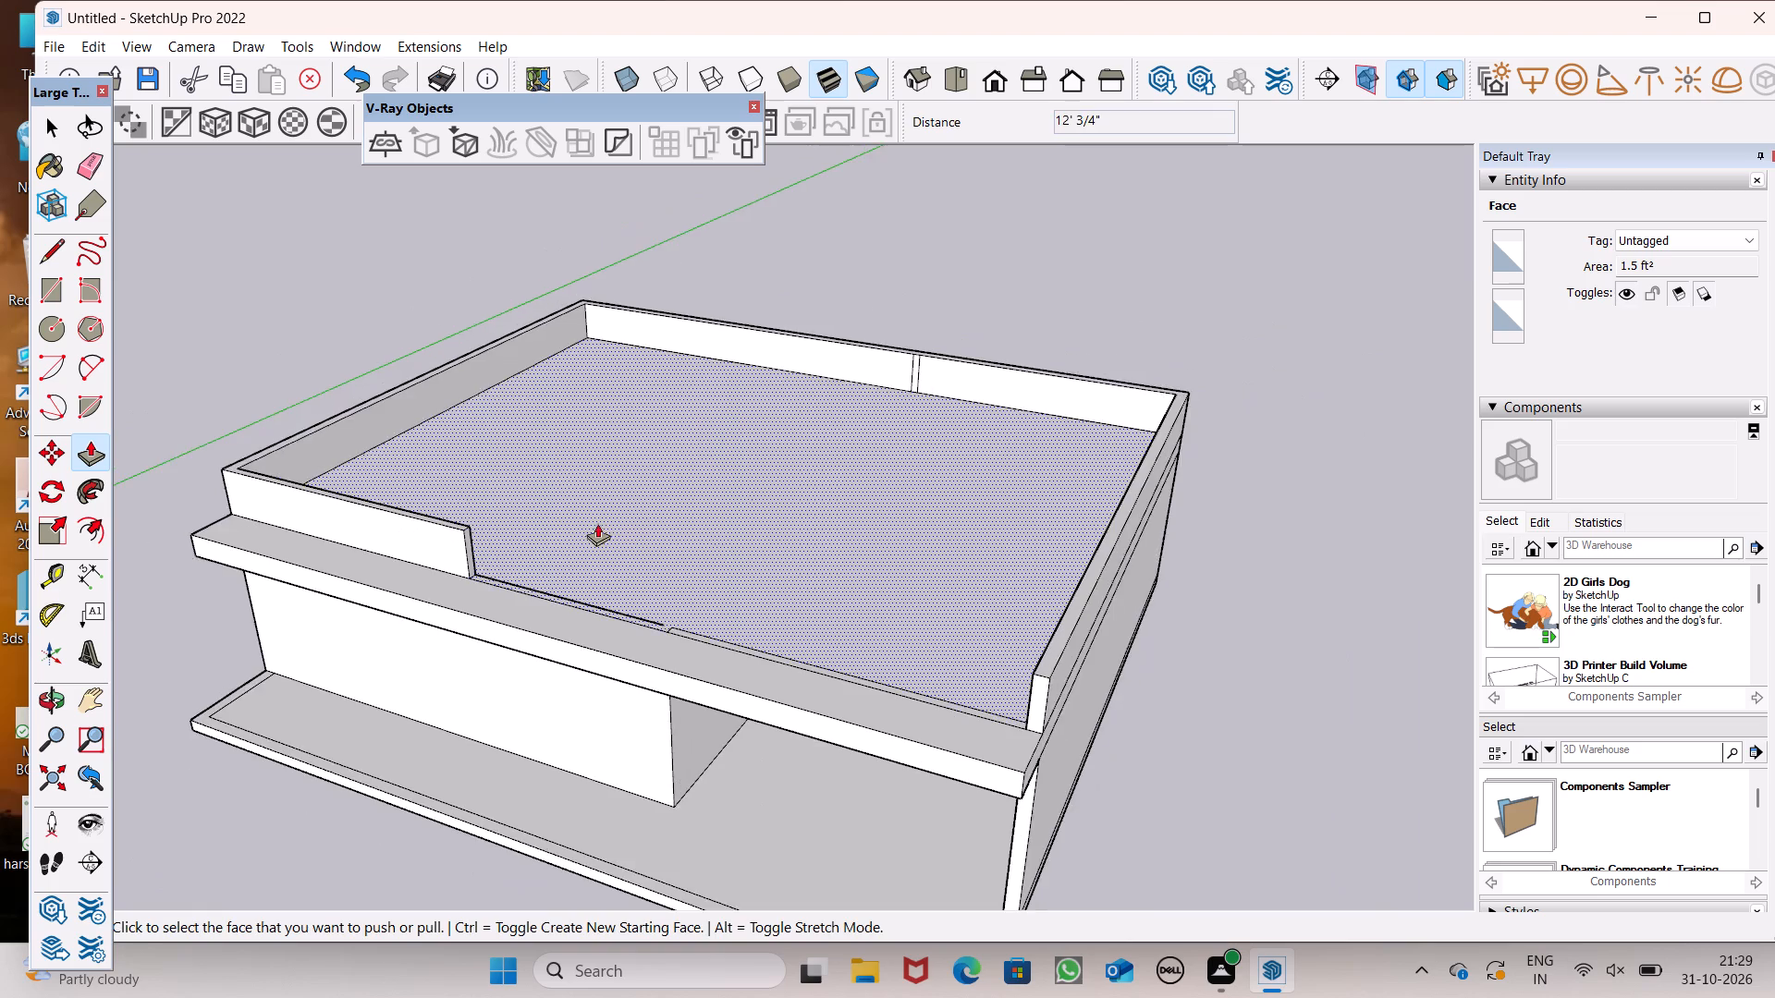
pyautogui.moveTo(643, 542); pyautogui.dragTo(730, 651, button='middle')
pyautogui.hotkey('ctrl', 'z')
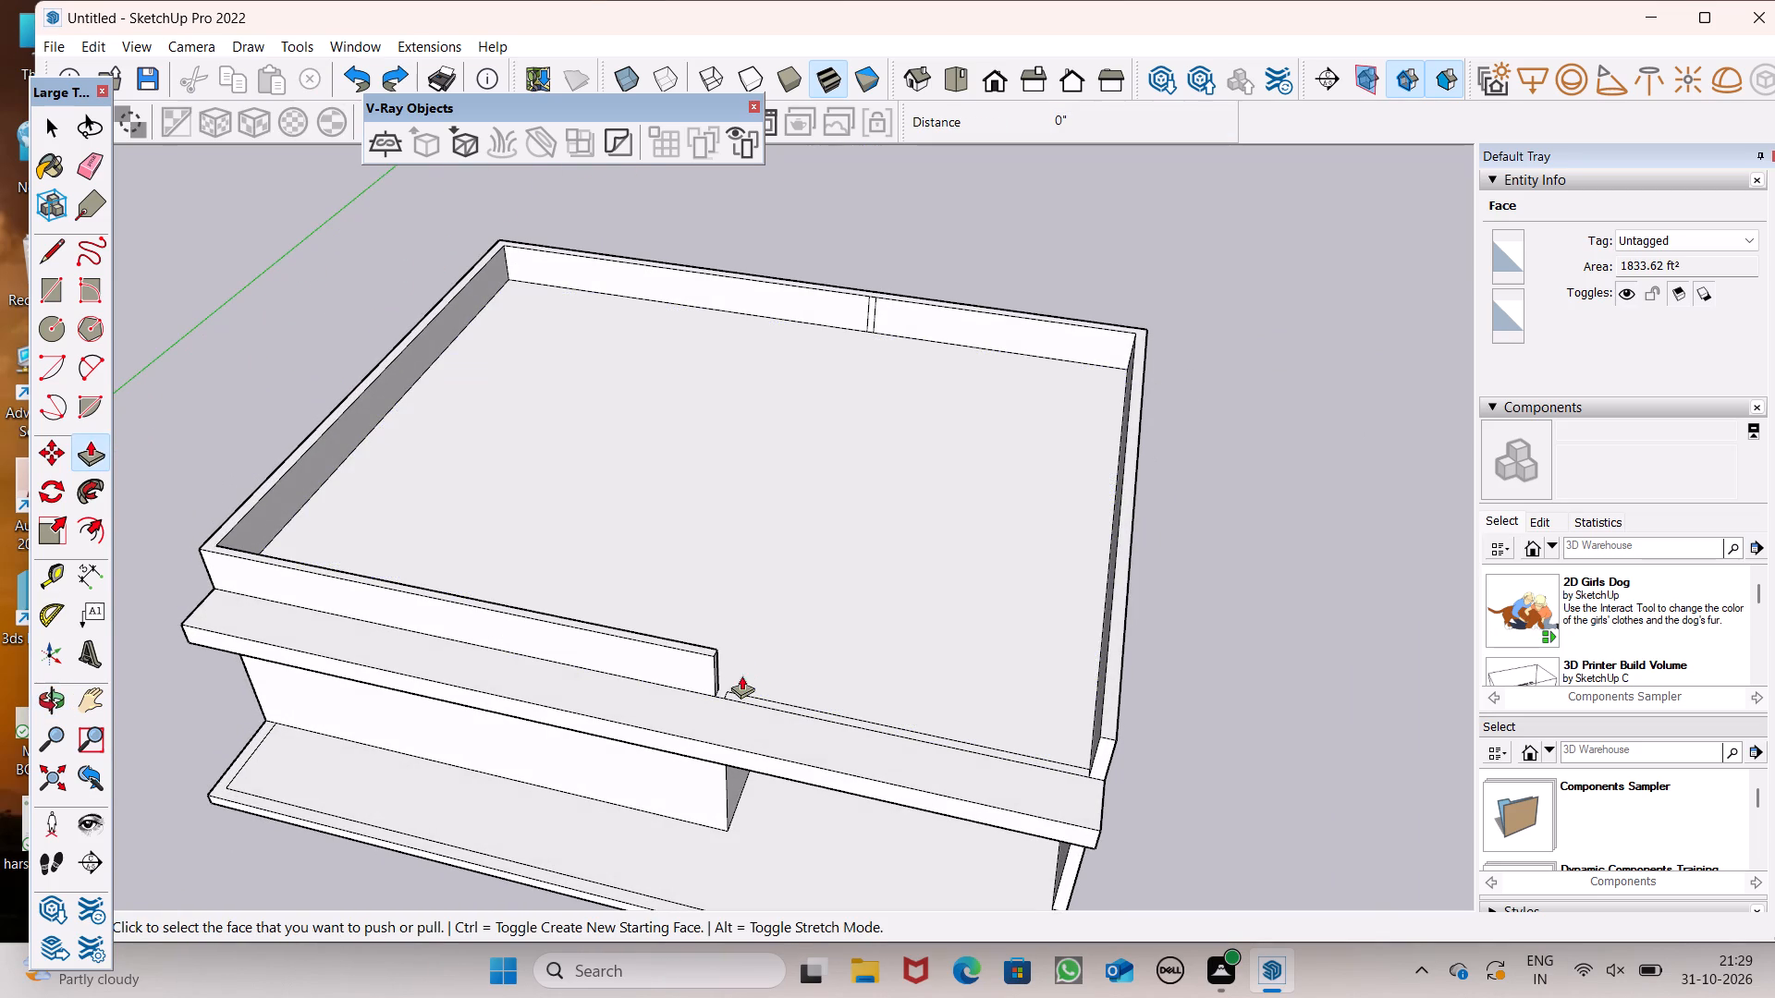
# Draw a 6" line from the inner foot of the front parapet's end to the inner corner of the bay's front strip.
pyautogui.moveTo(811, 696); pyautogui.dragTo(590, 682, button='middle')
pyautogui.scroll(1, 606, 706)
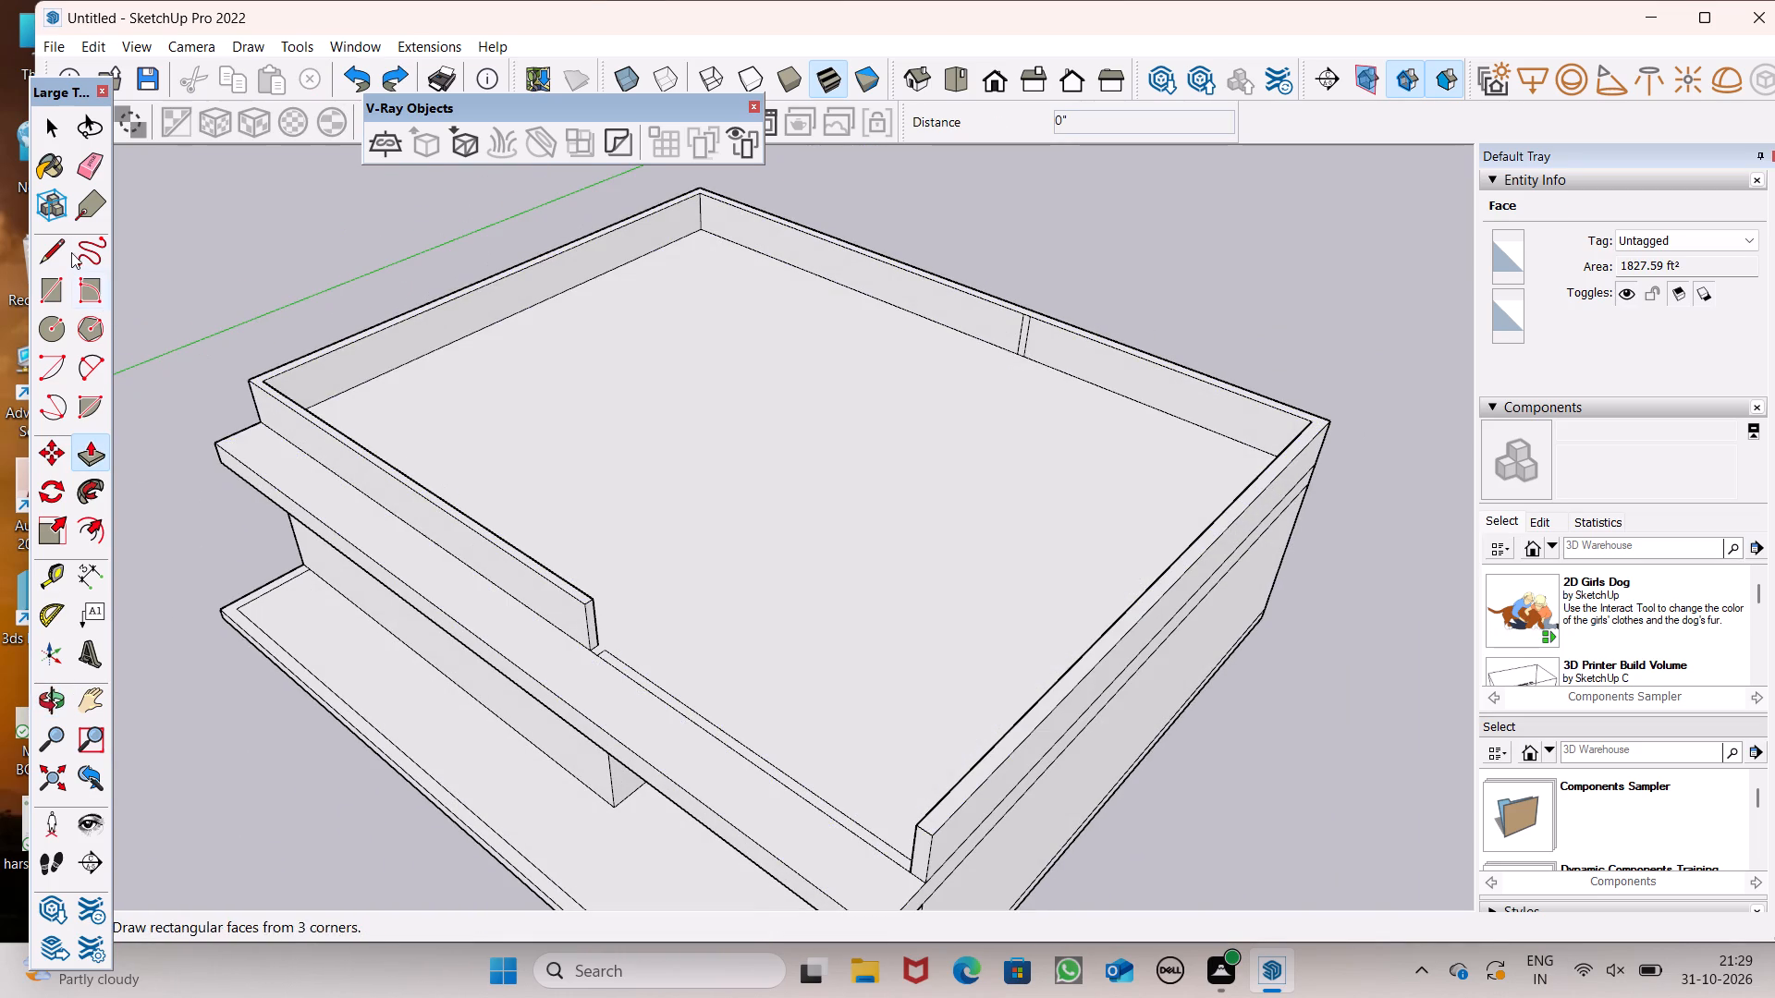
pyautogui.click(59, 248)
pyautogui.scroll(6, 683, 722)
pyautogui.scroll(15, 500, 607)
pyautogui.click(598, 585)
pyautogui.click(649, 627)
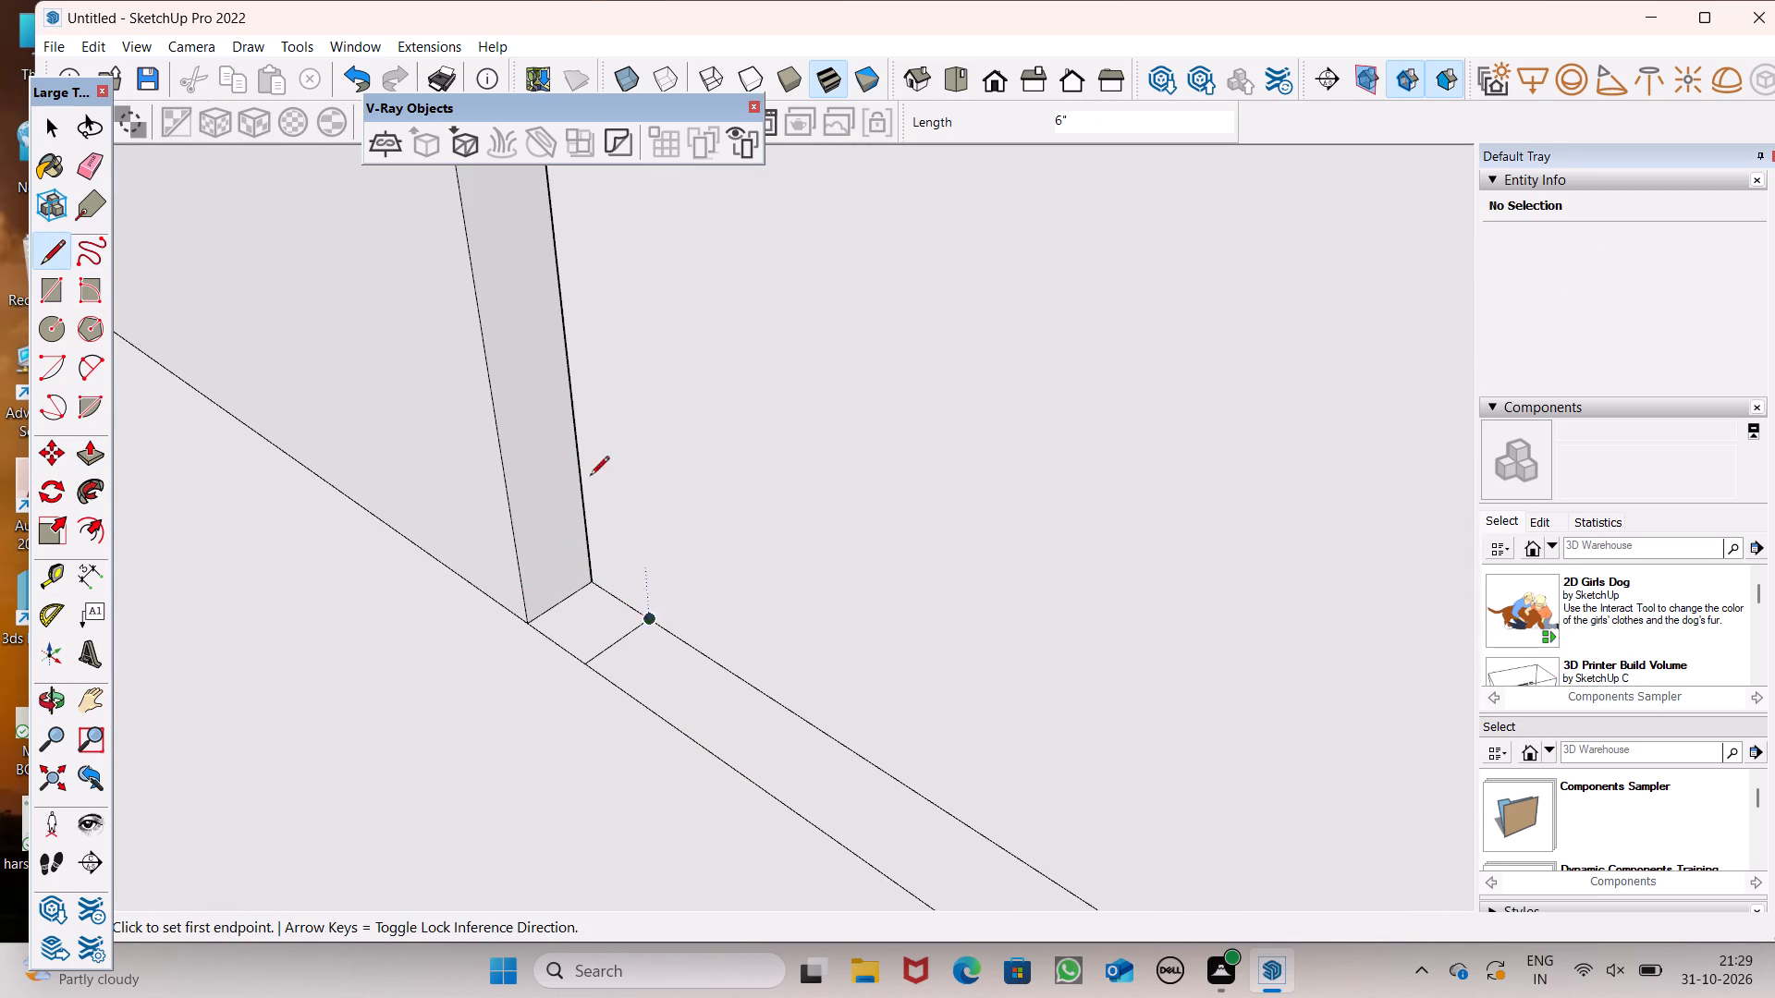
# Erase the short line crossing the bay's front strip beside the front parapet's end.
pyautogui.moveTo(88, 174); pyautogui.dragTo(108, 166)
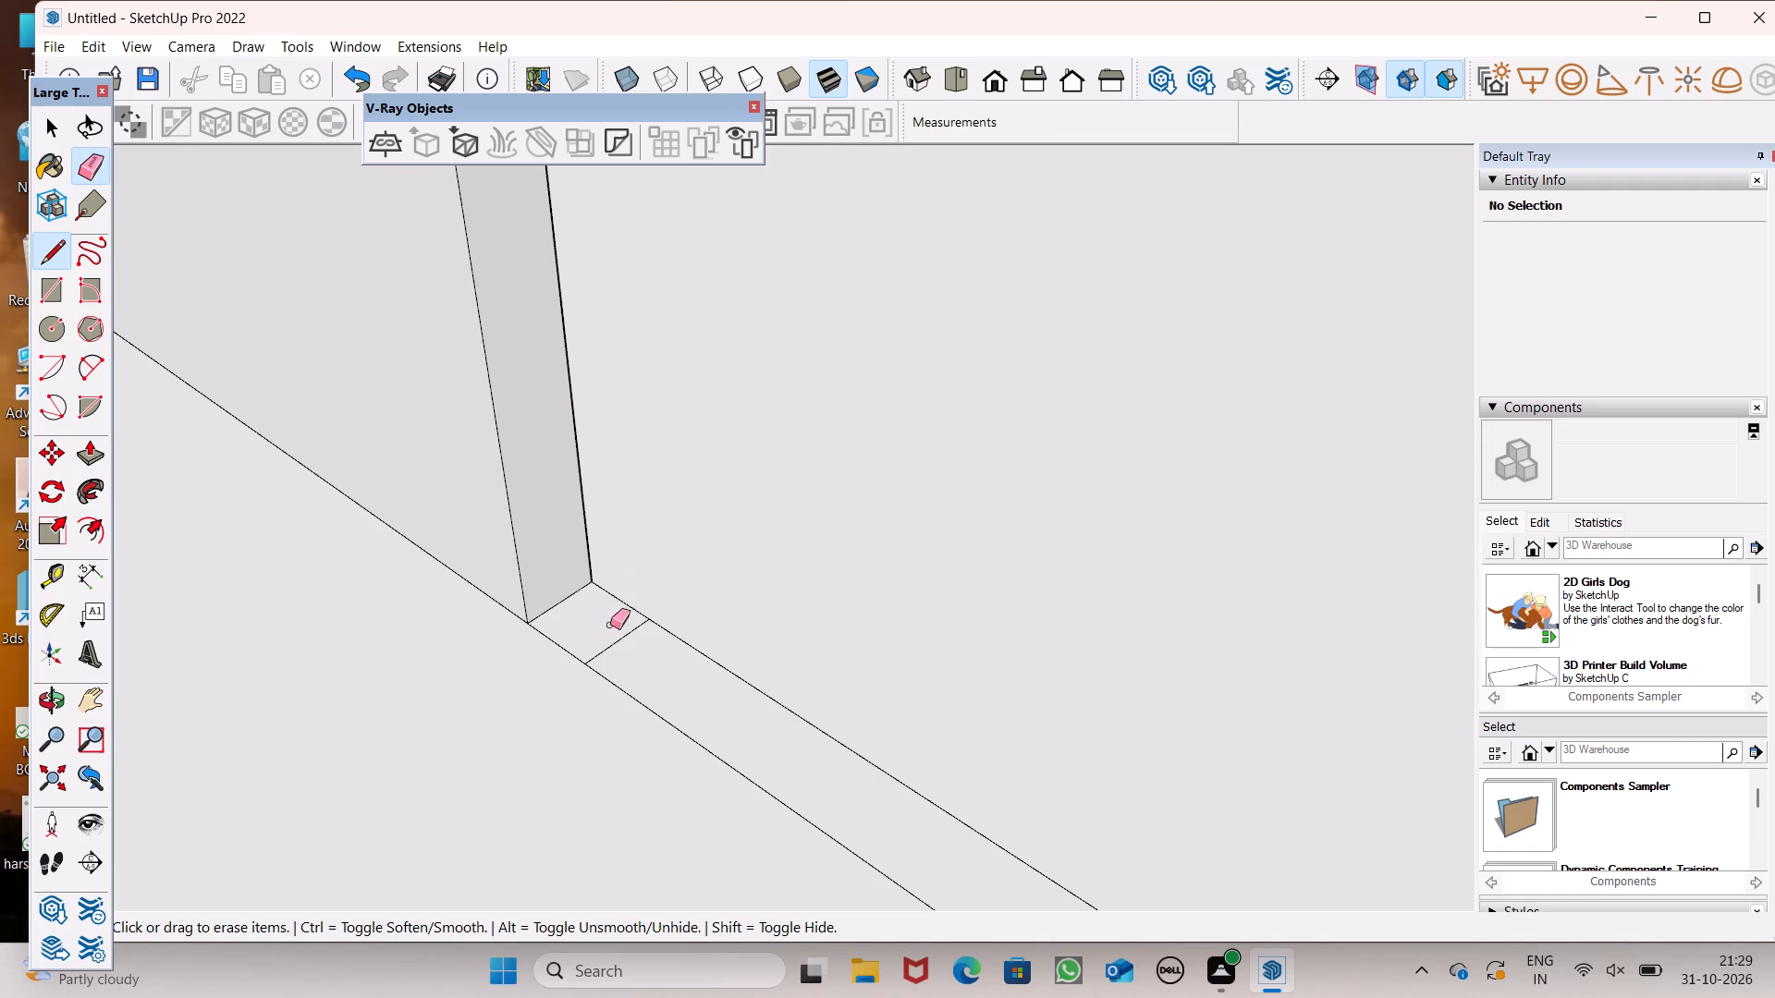
pyautogui.click(611, 636)
pyautogui.press('space')
# Erase the two leftover vertical divider lines on the inner face of the rear parapet.
pyautogui.scroll(-15, 701, 541)
pyautogui.moveTo(751, 554); pyautogui.dragTo(814, 577, button='middle')
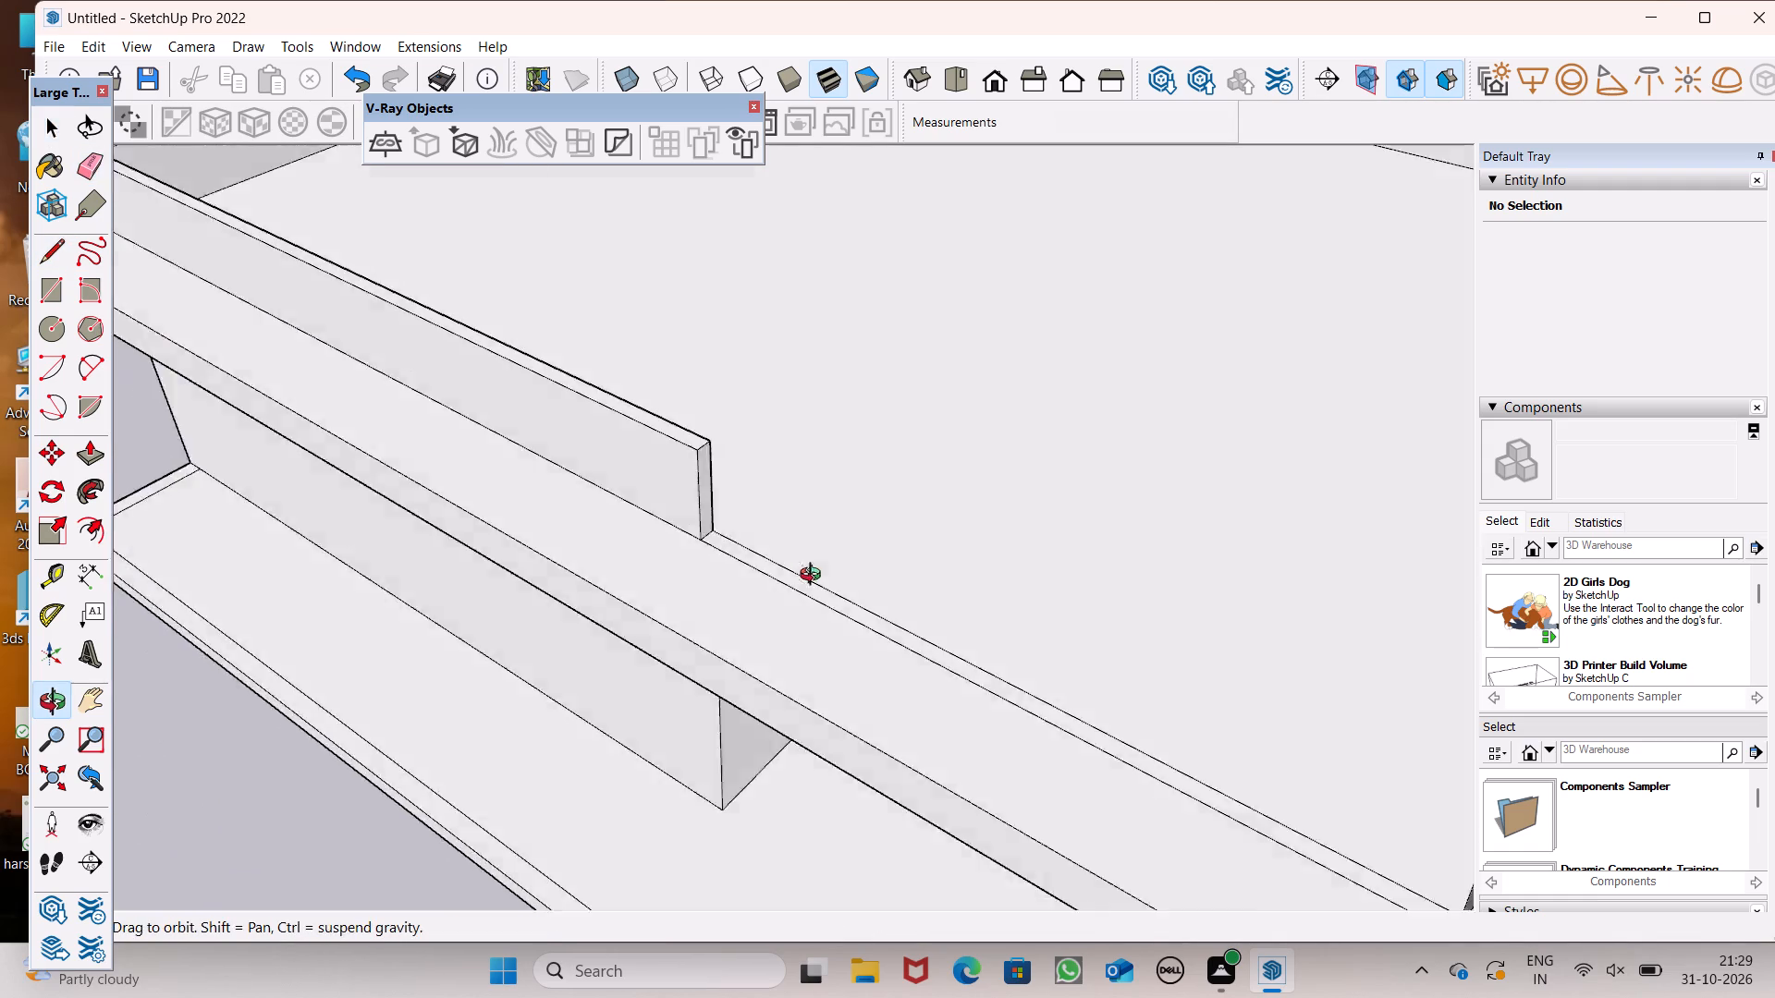
pyautogui.moveTo(814, 577); pyautogui.dragTo(894, 528, button='middle')
pyautogui.scroll(1, 898, 504)
pyautogui.scroll(-7, 889, 487)
pyautogui.scroll(-5, 800, 477)
pyautogui.scroll(3, 888, 372)
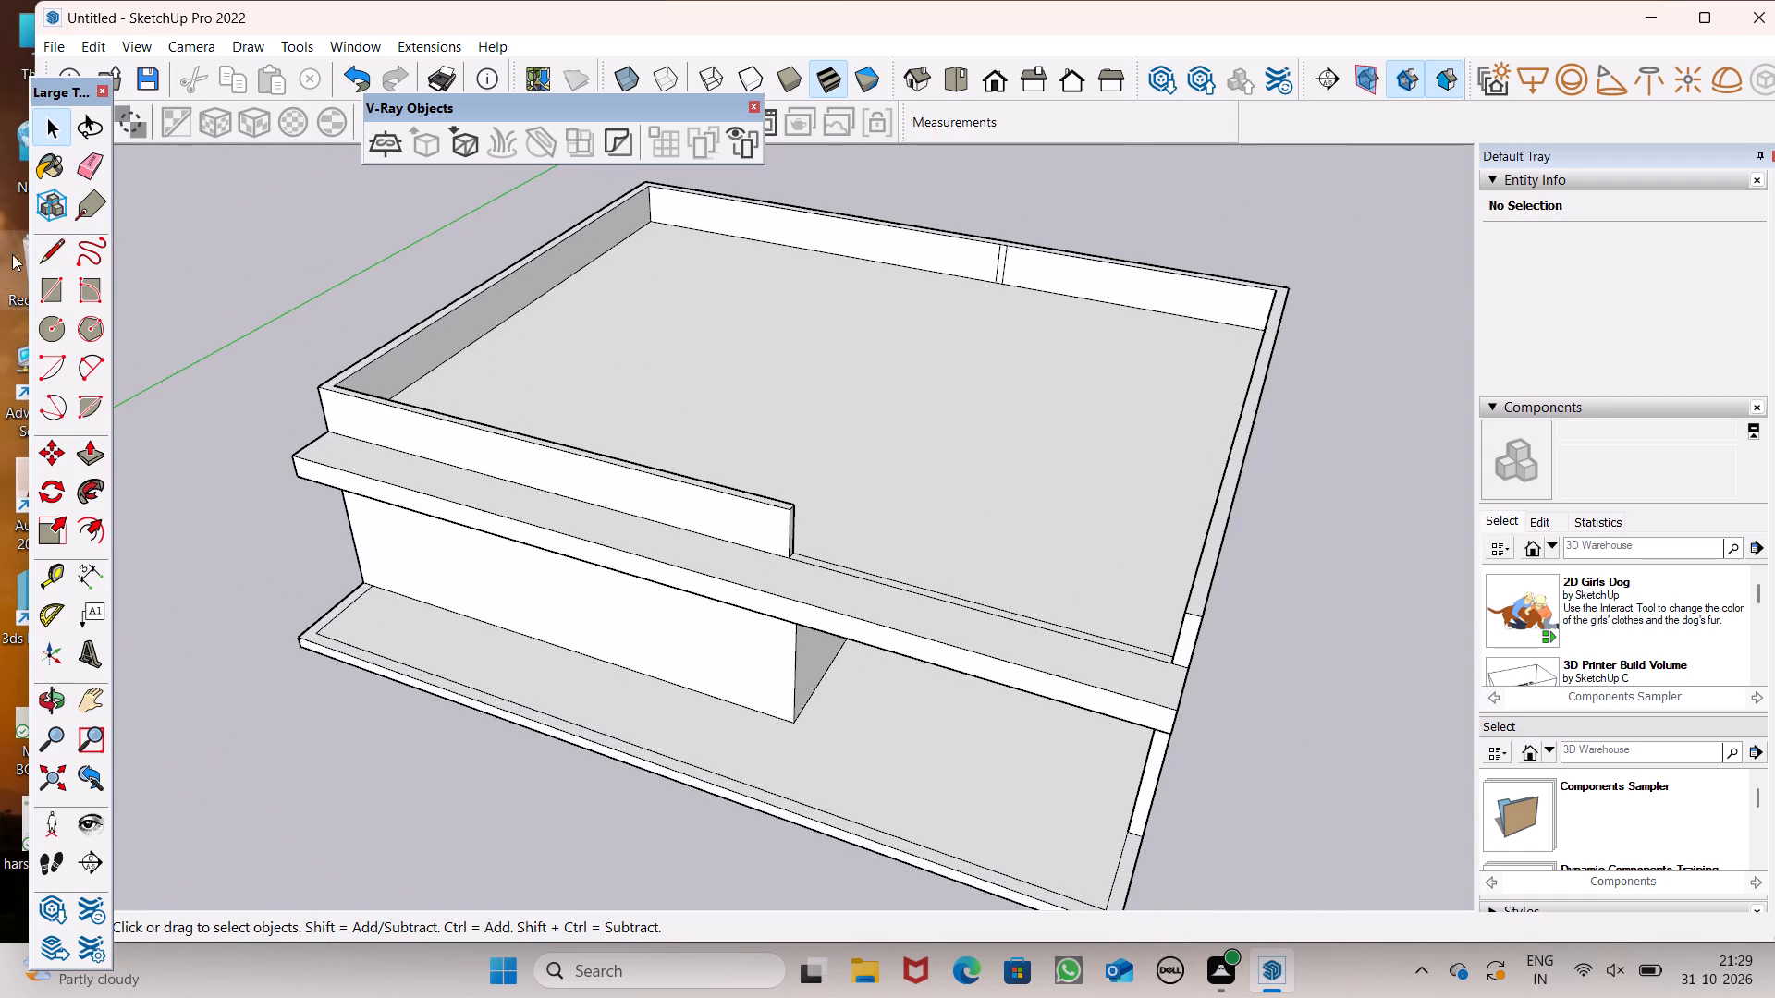
pyautogui.click(84, 169)
pyautogui.scroll(7, 1280, 91)
pyautogui.scroll(3, 1090, 255)
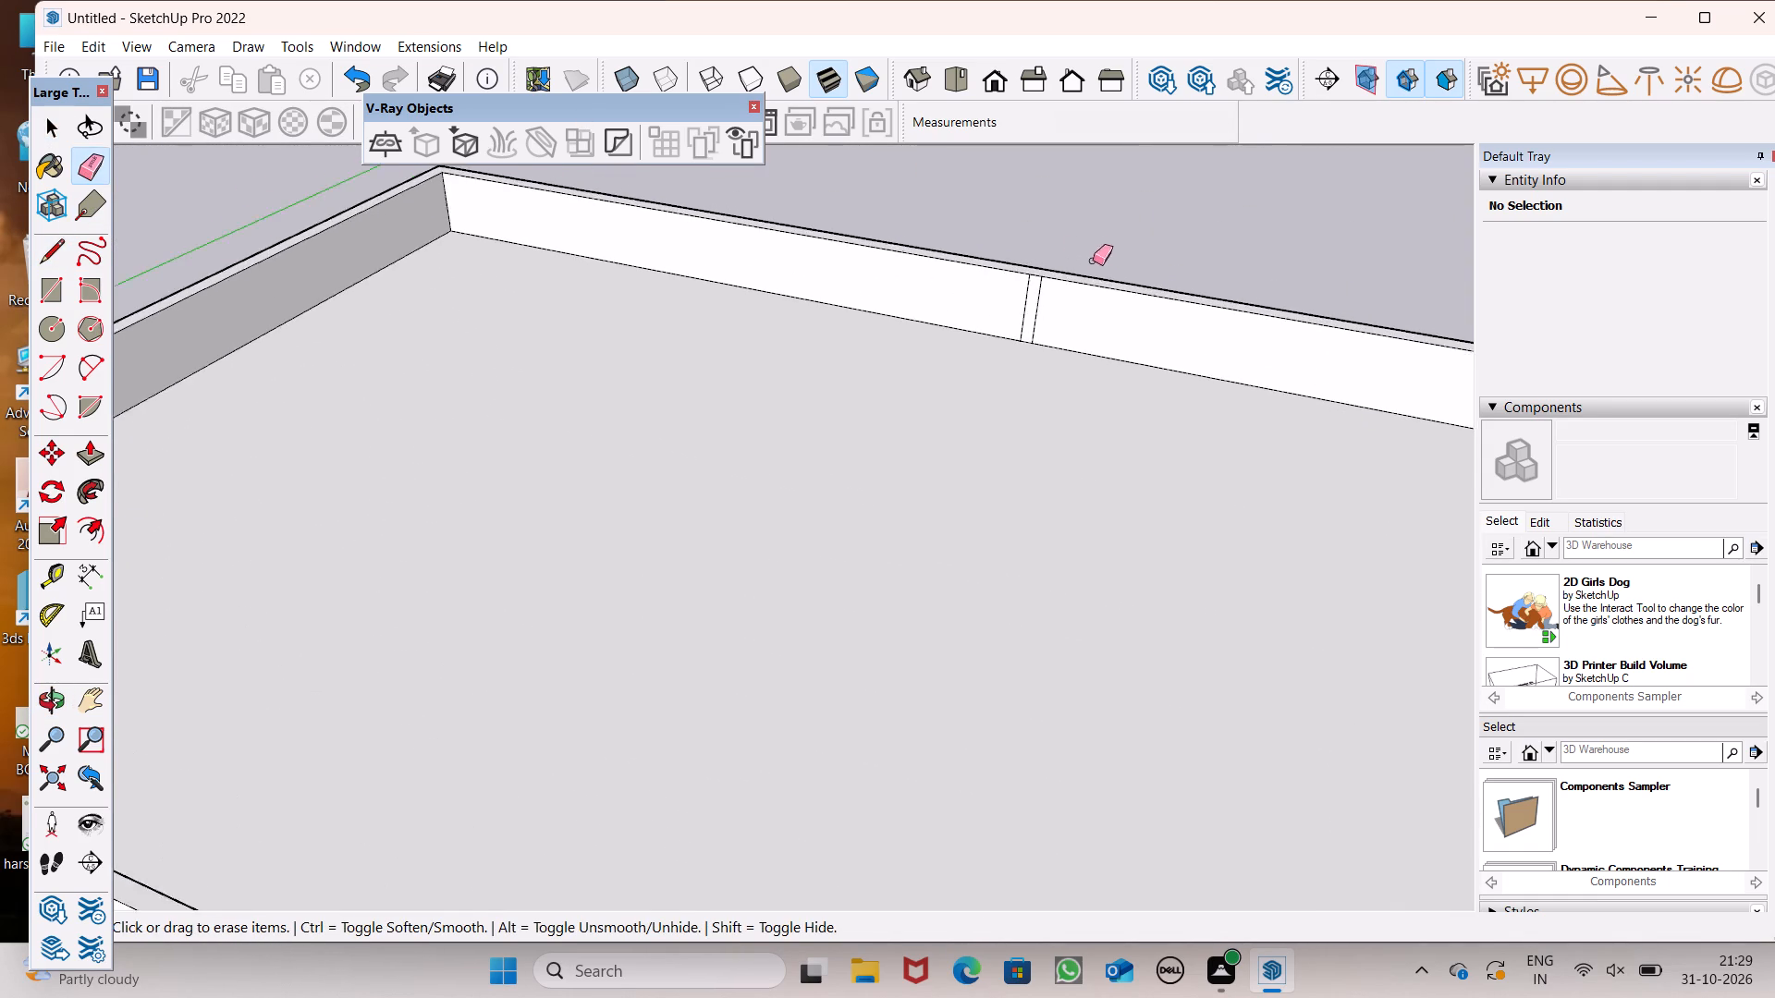
pyautogui.scroll(2, 1093, 261)
pyautogui.moveTo(1022, 308); pyautogui.dragTo(996, 301)
pyautogui.scroll(-6, 985, 356)
pyautogui.press('space')
pyautogui.scroll(-6, 1008, 353)
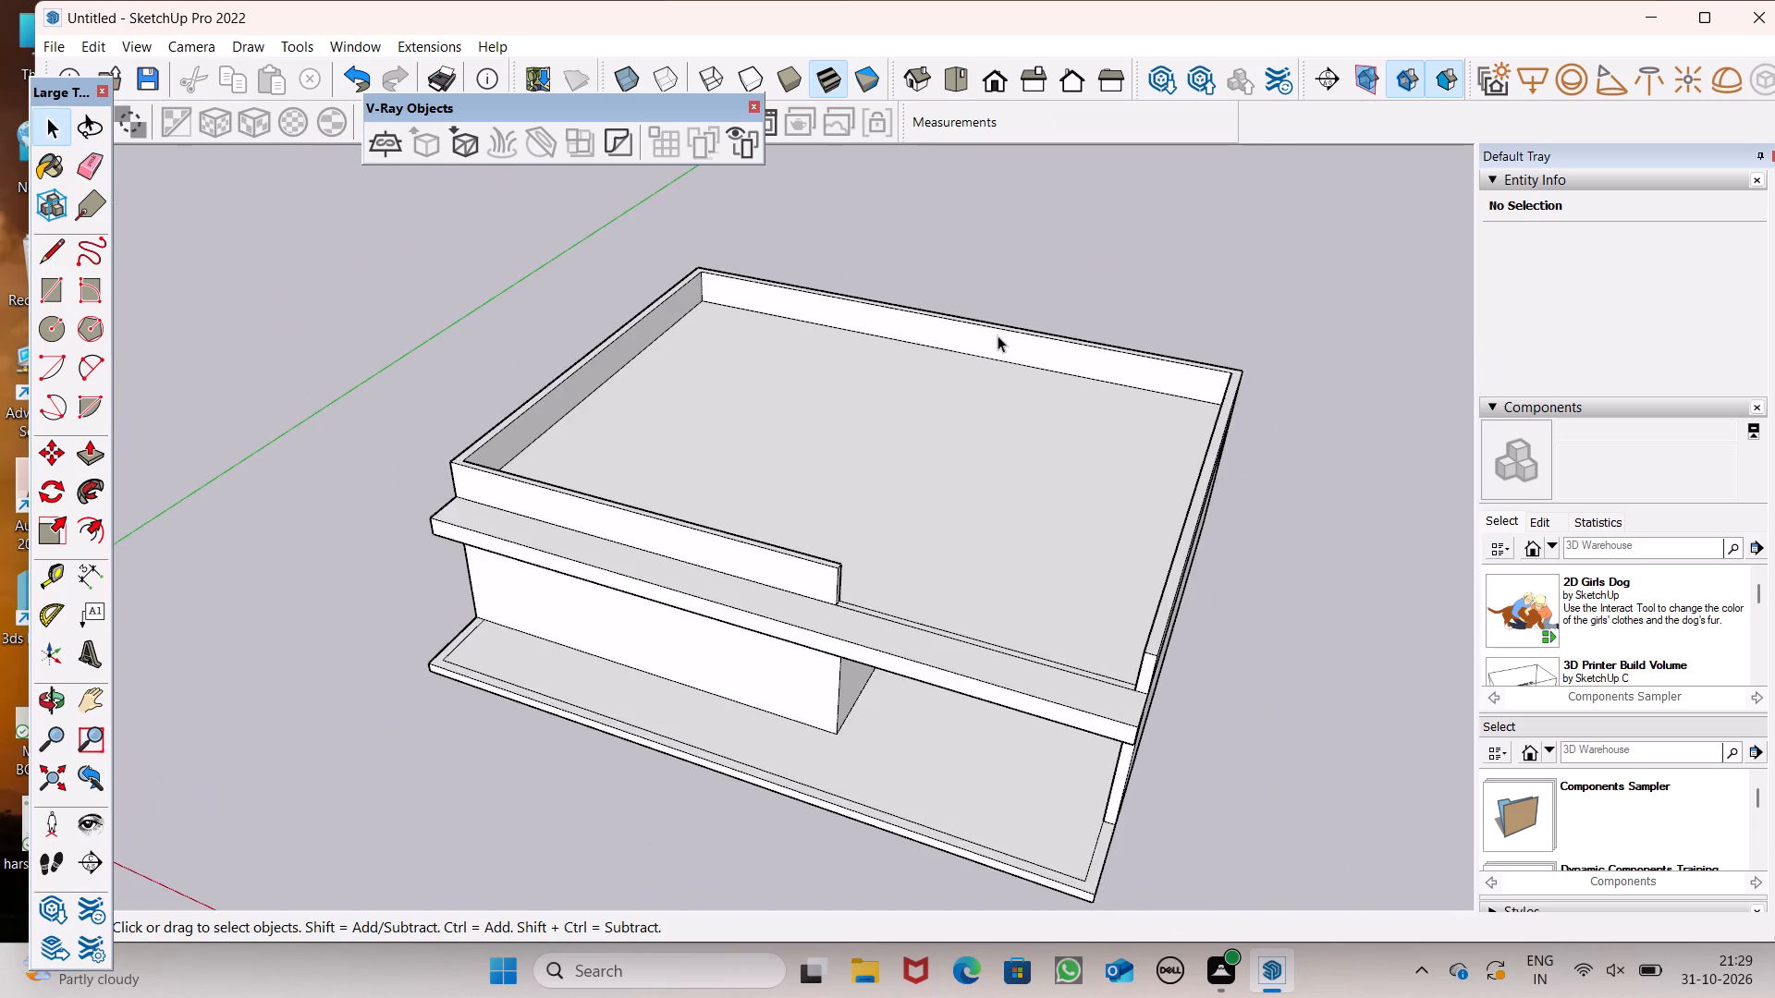
# Shorten the front parapet by pushing its bay-side end face back about 8' 11 1/2".
pyautogui.scroll(-1, 987, 358)
pyautogui.moveTo(93, 450); pyautogui.dragTo(102, 449)
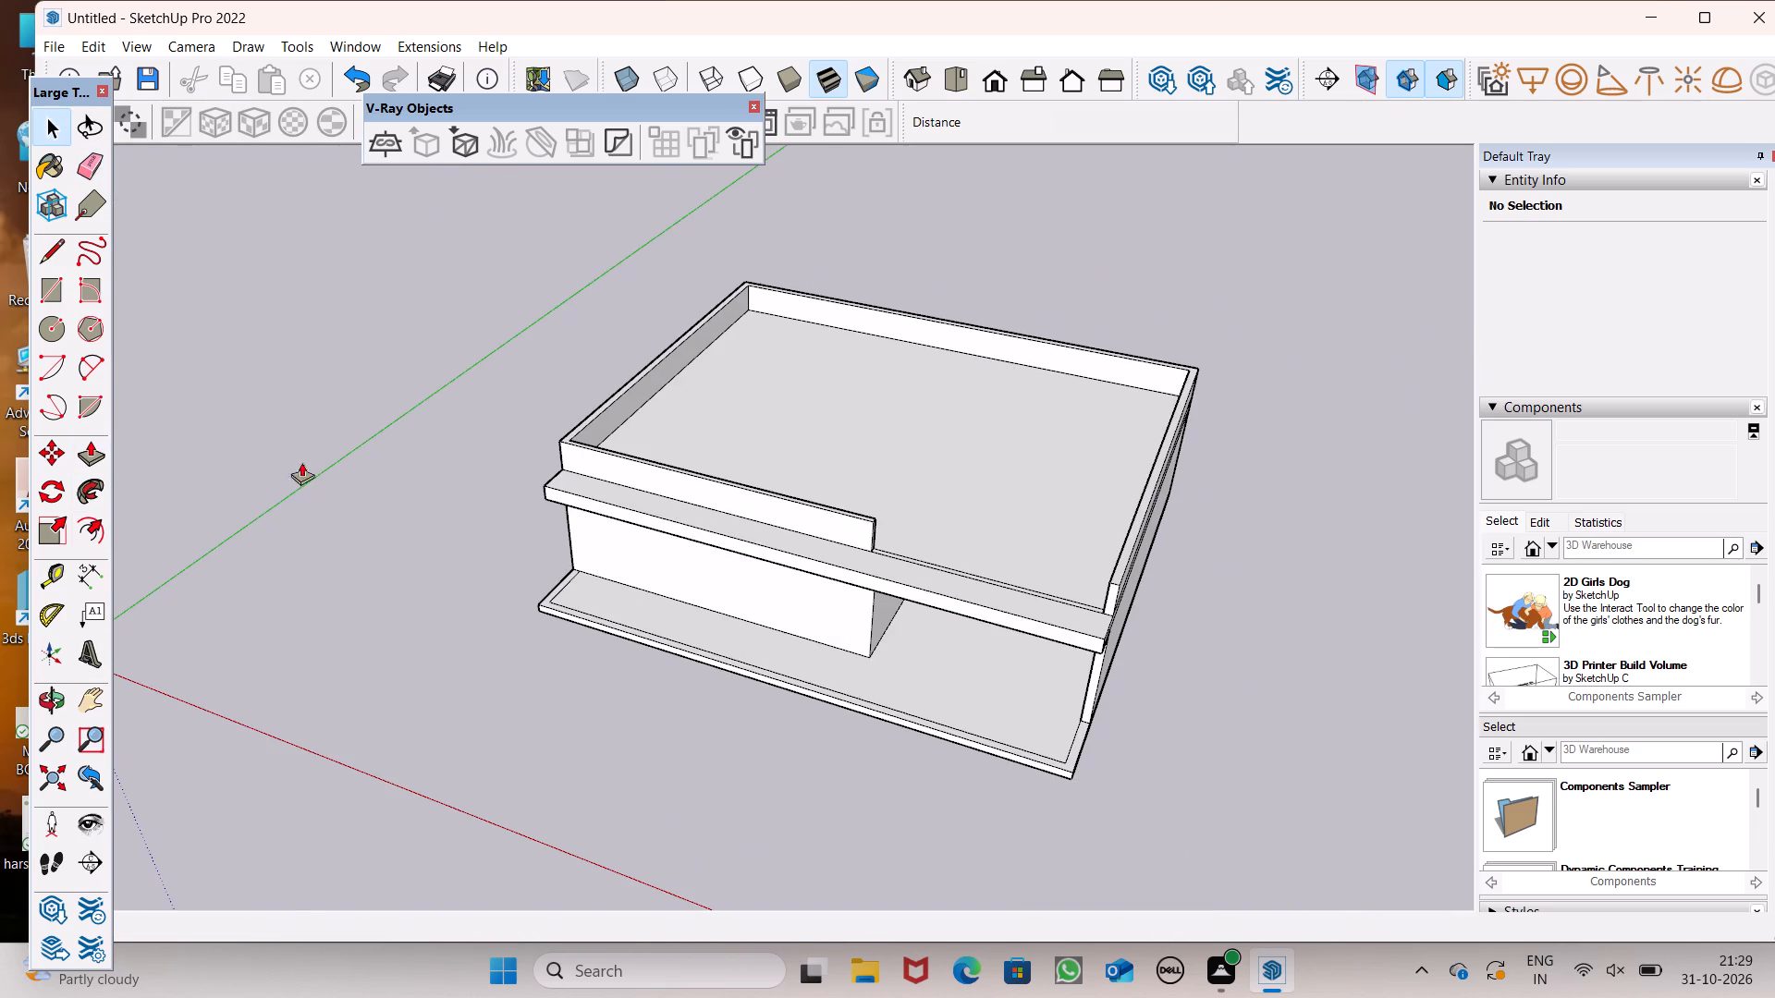
pyautogui.scroll(7, 824, 492)
pyautogui.moveTo(989, 616); pyautogui.dragTo(817, 563, button='middle')
pyautogui.scroll(4, 853, 578)
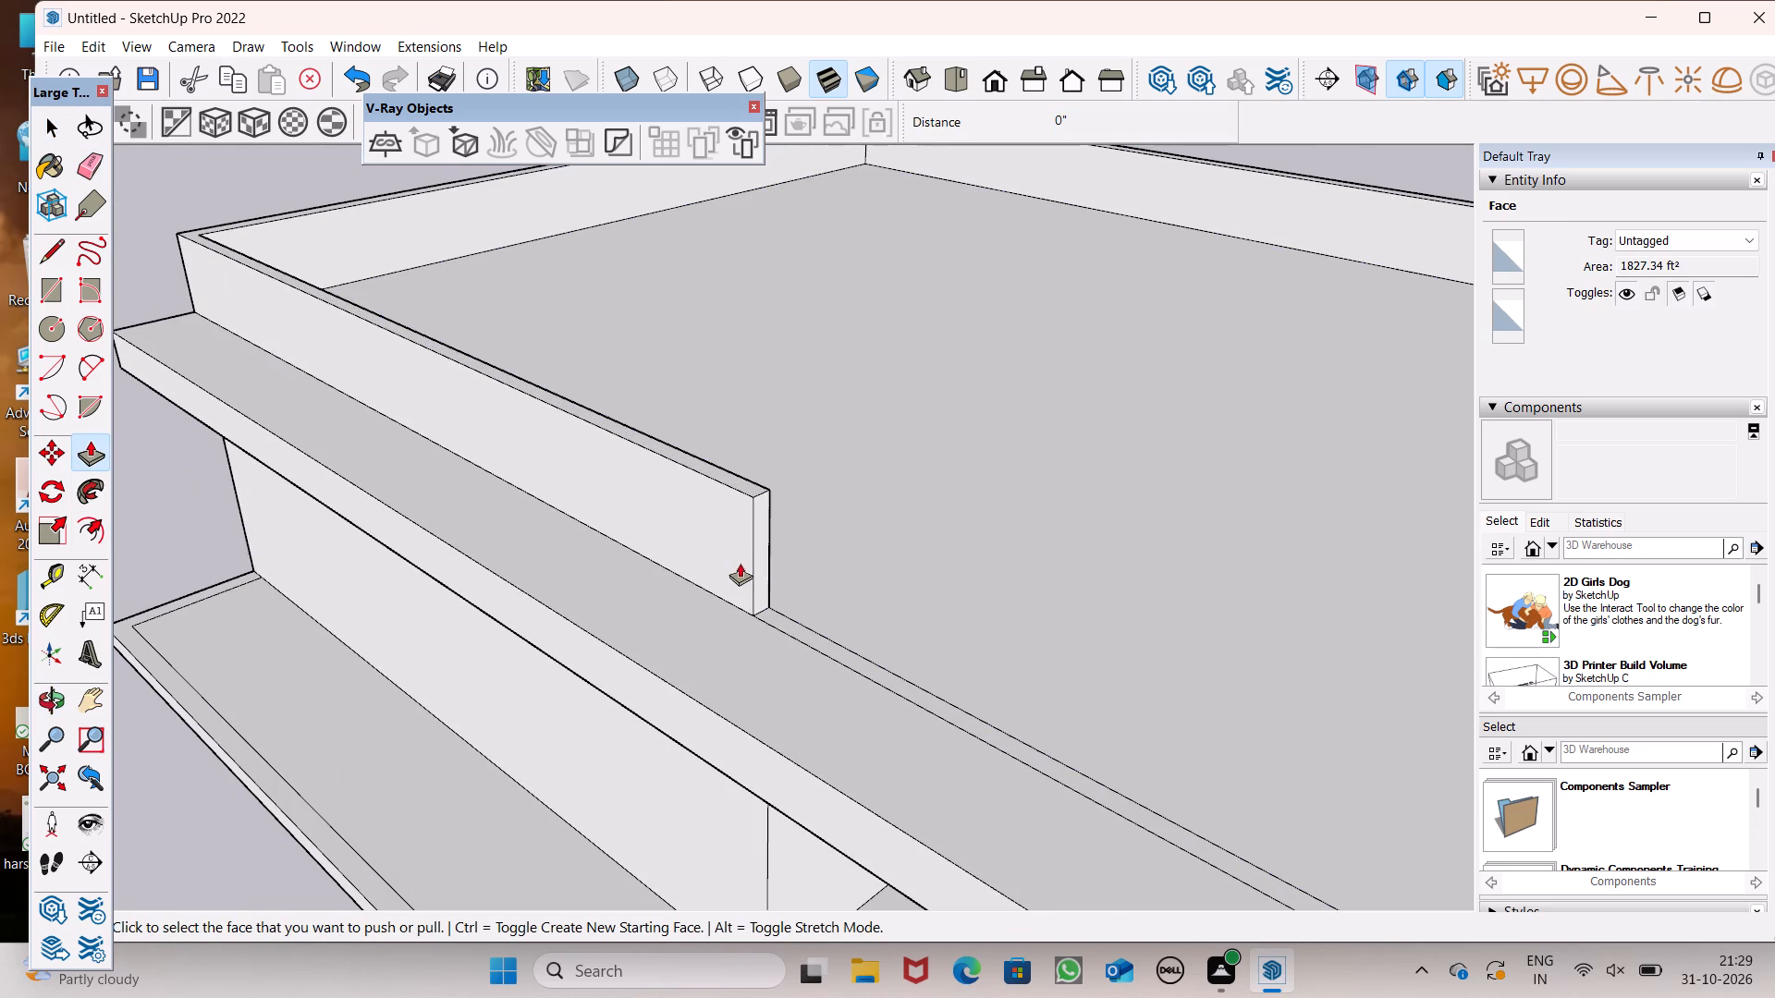
pyautogui.moveTo(760, 554); pyautogui.dragTo(485, 390)
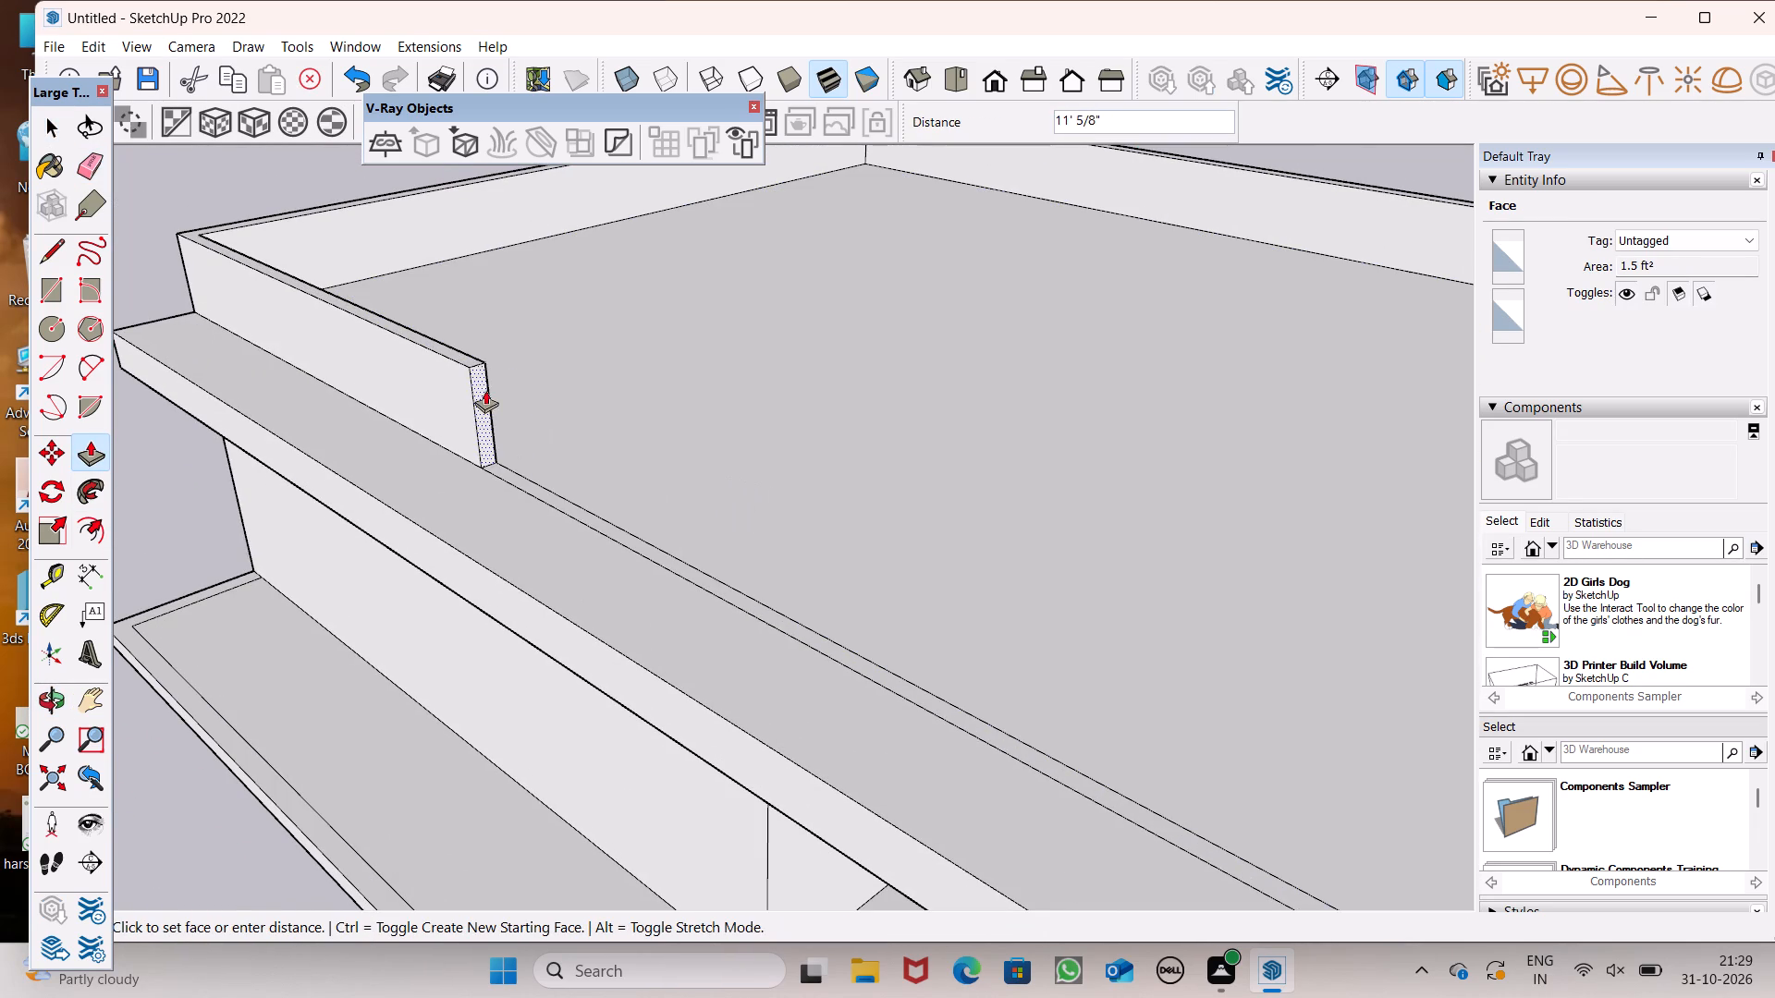
pyautogui.moveTo(485, 390); pyautogui.dragTo(521, 436)
# Place a guide on the roof parallel to the inner foot edge of the room-side parapet.
pyautogui.scroll(-4, 822, 348)
pyautogui.moveTo(865, 444); pyautogui.dragTo(1347, 383, button='middle')
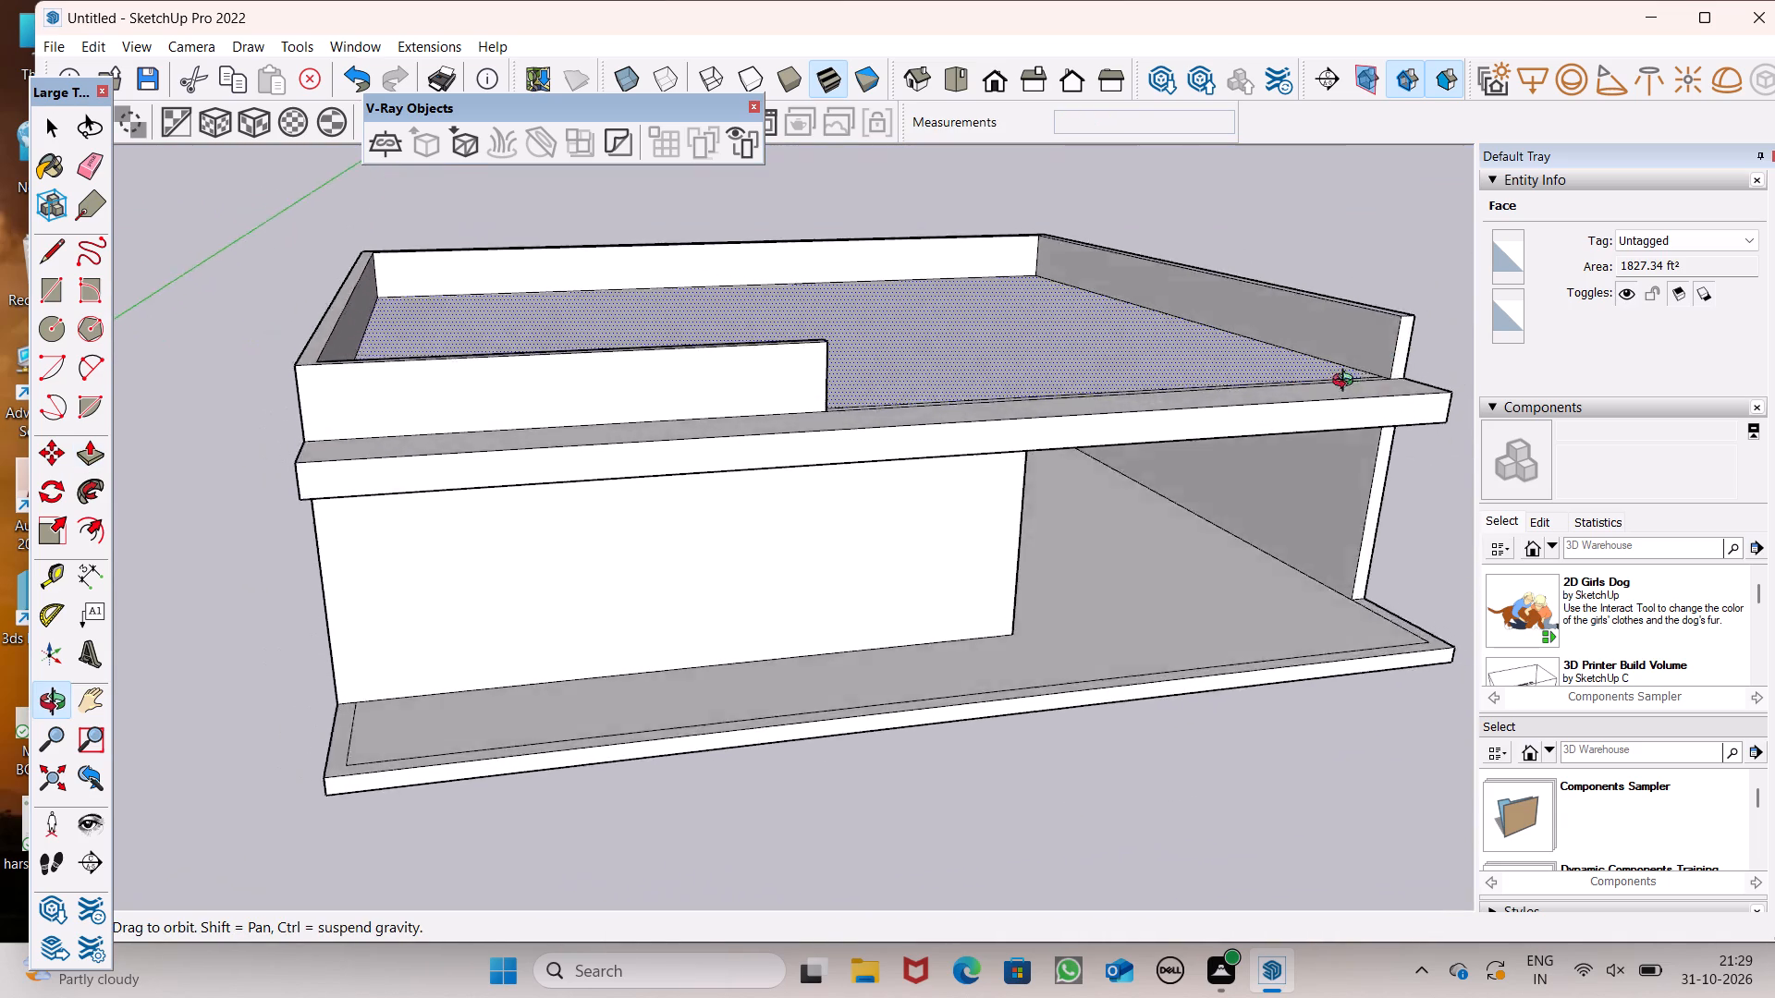
pyautogui.moveTo(1347, 383); pyautogui.dragTo(1263, 401, button='middle')
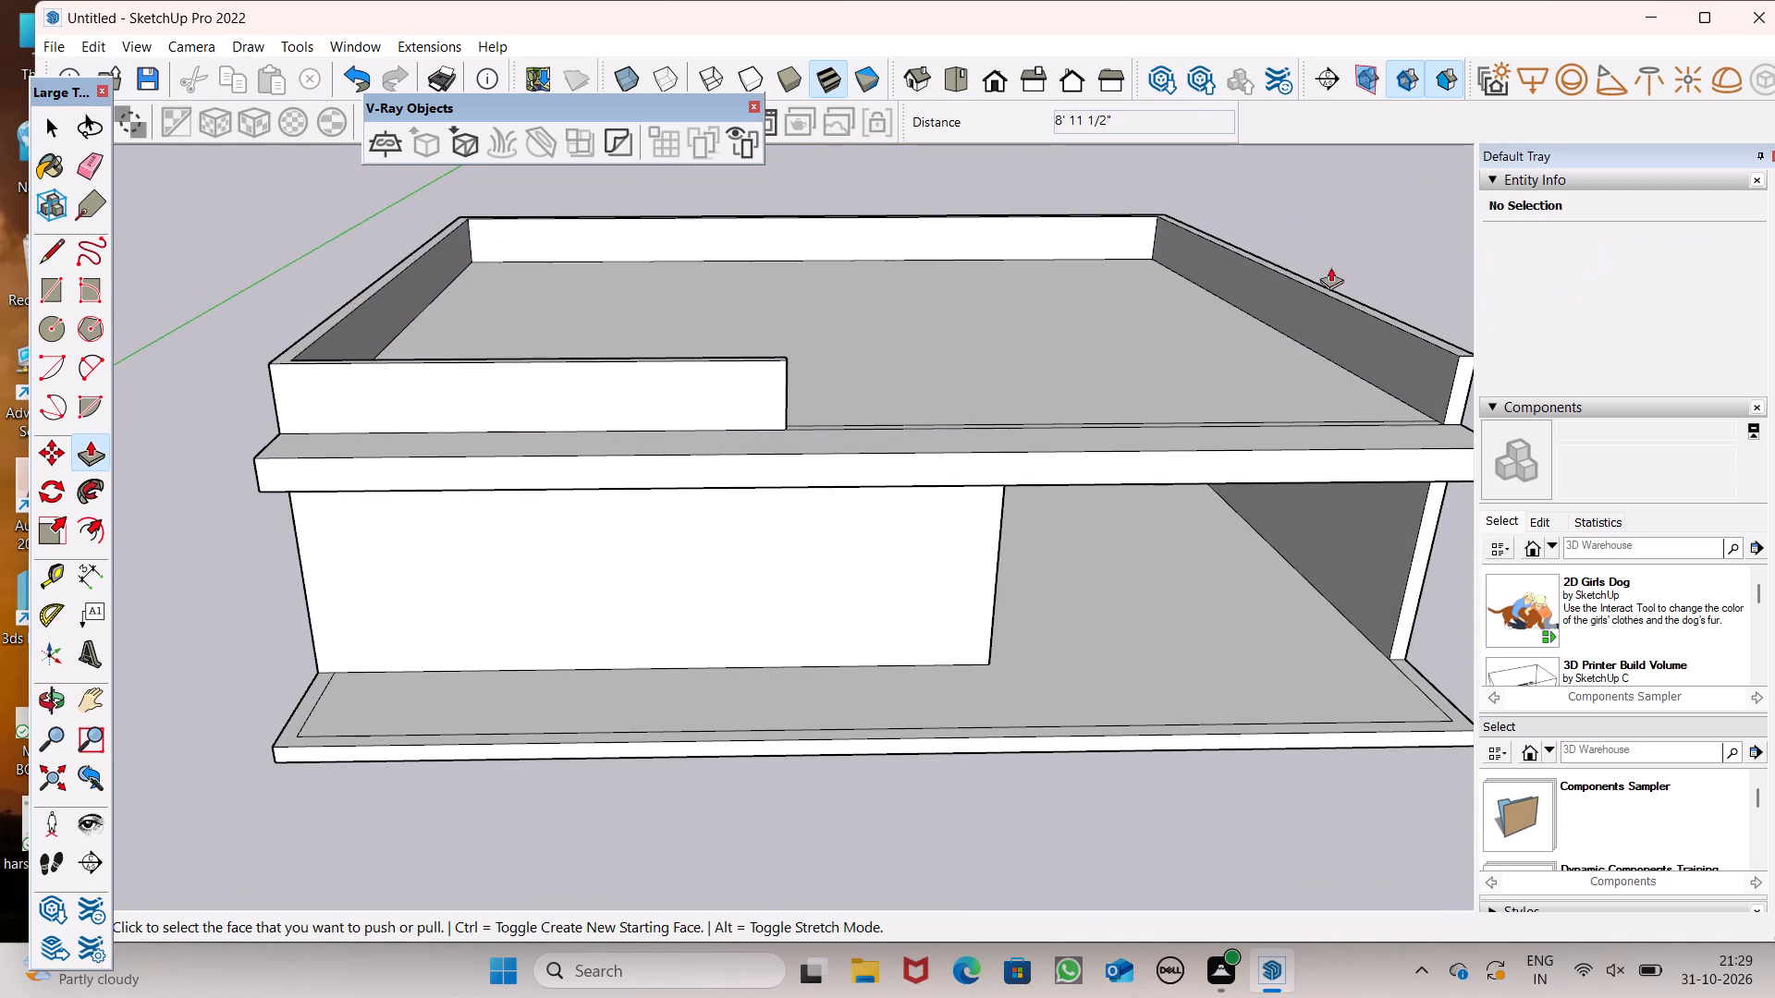
pyautogui.scroll(-2, 1321, 382)
pyautogui.moveTo(1216, 513); pyautogui.dragTo(1101, 606, button='middle')
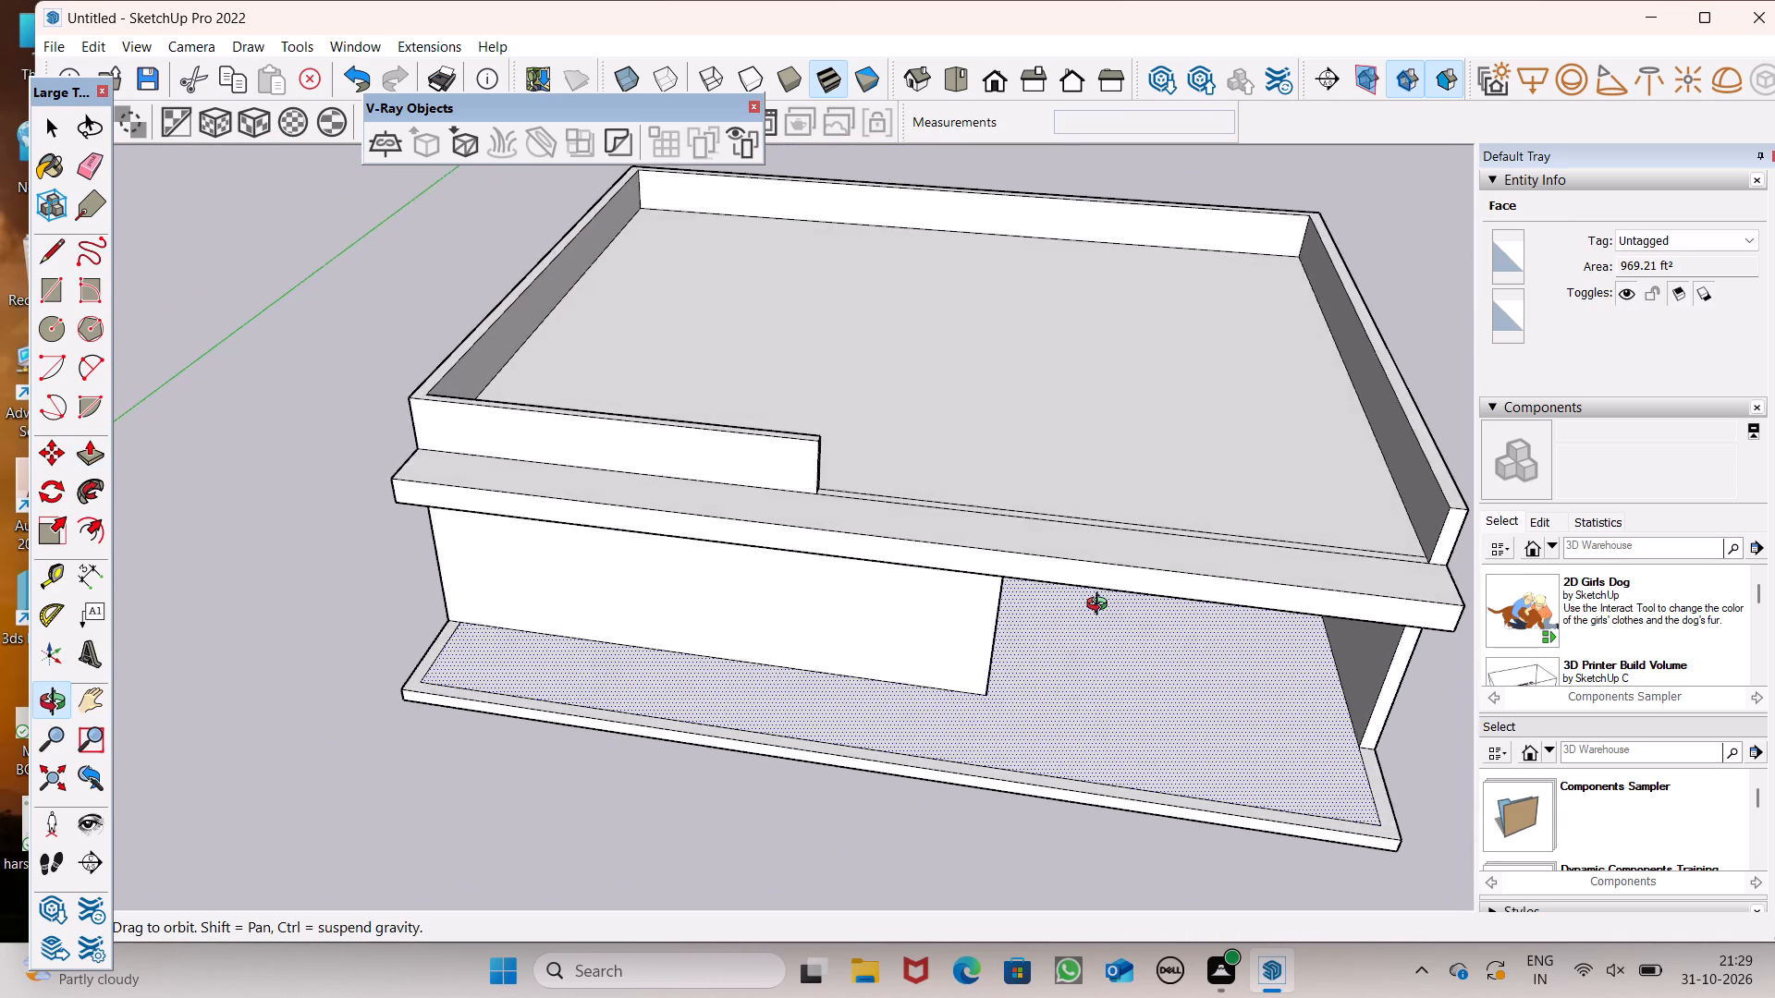
pyautogui.moveTo(1101, 606); pyautogui.dragTo(1122, 638, button='middle')
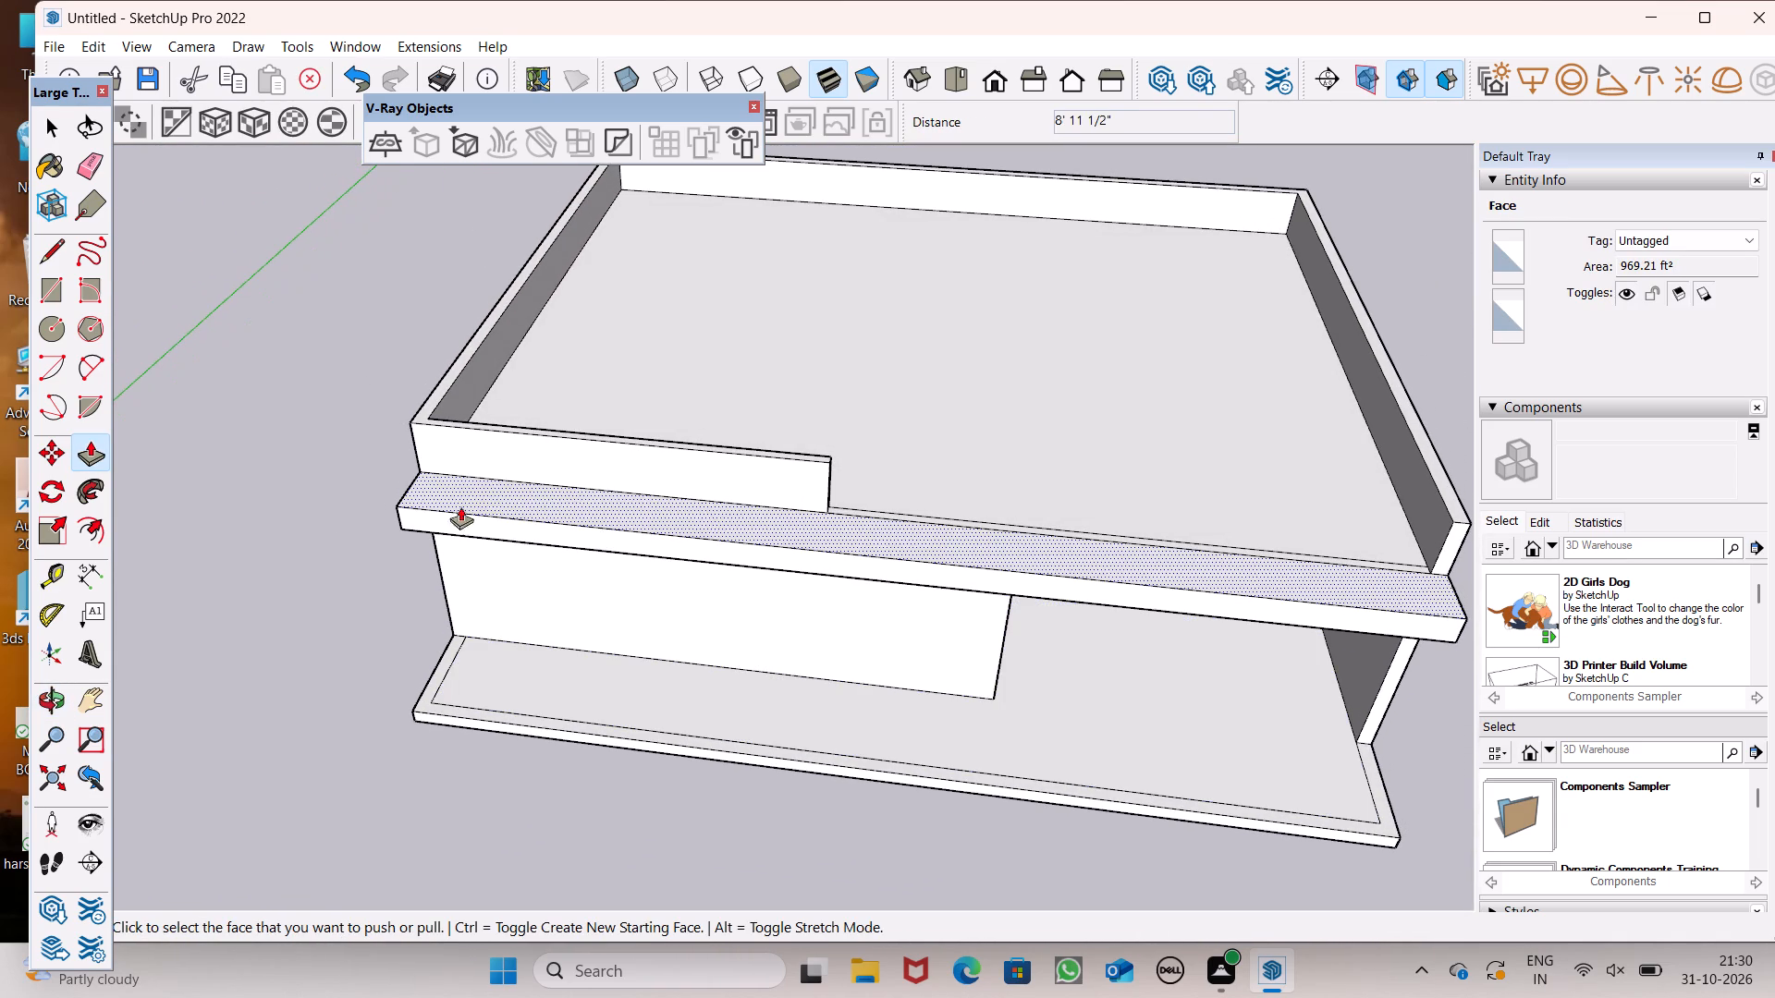
pyautogui.click(46, 574)
pyautogui.scroll(-2, 237, 771)
pyautogui.moveTo(364, 776); pyautogui.dragTo(429, 849, button='middle')
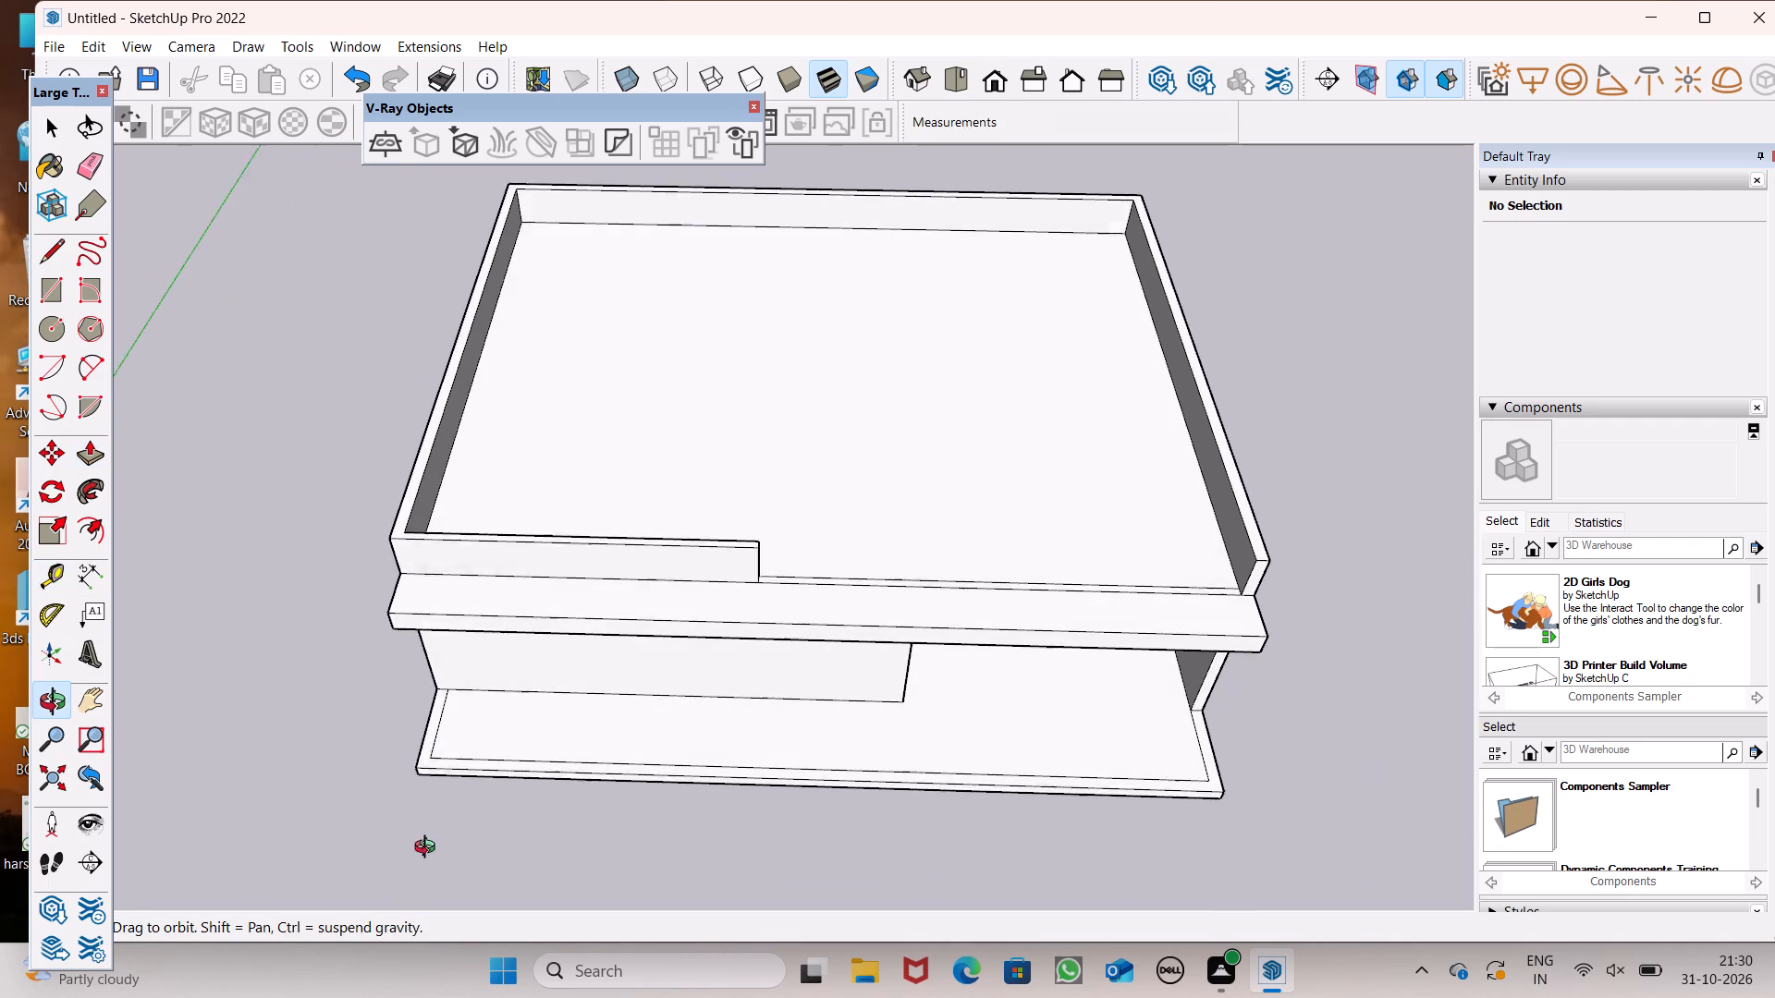
pyautogui.moveTo(429, 849); pyautogui.dragTo(430, 867, button='middle')
pyautogui.scroll(-2, 712, 675)
pyautogui.moveTo(723, 644); pyautogui.dragTo(716, 700, button='middle')
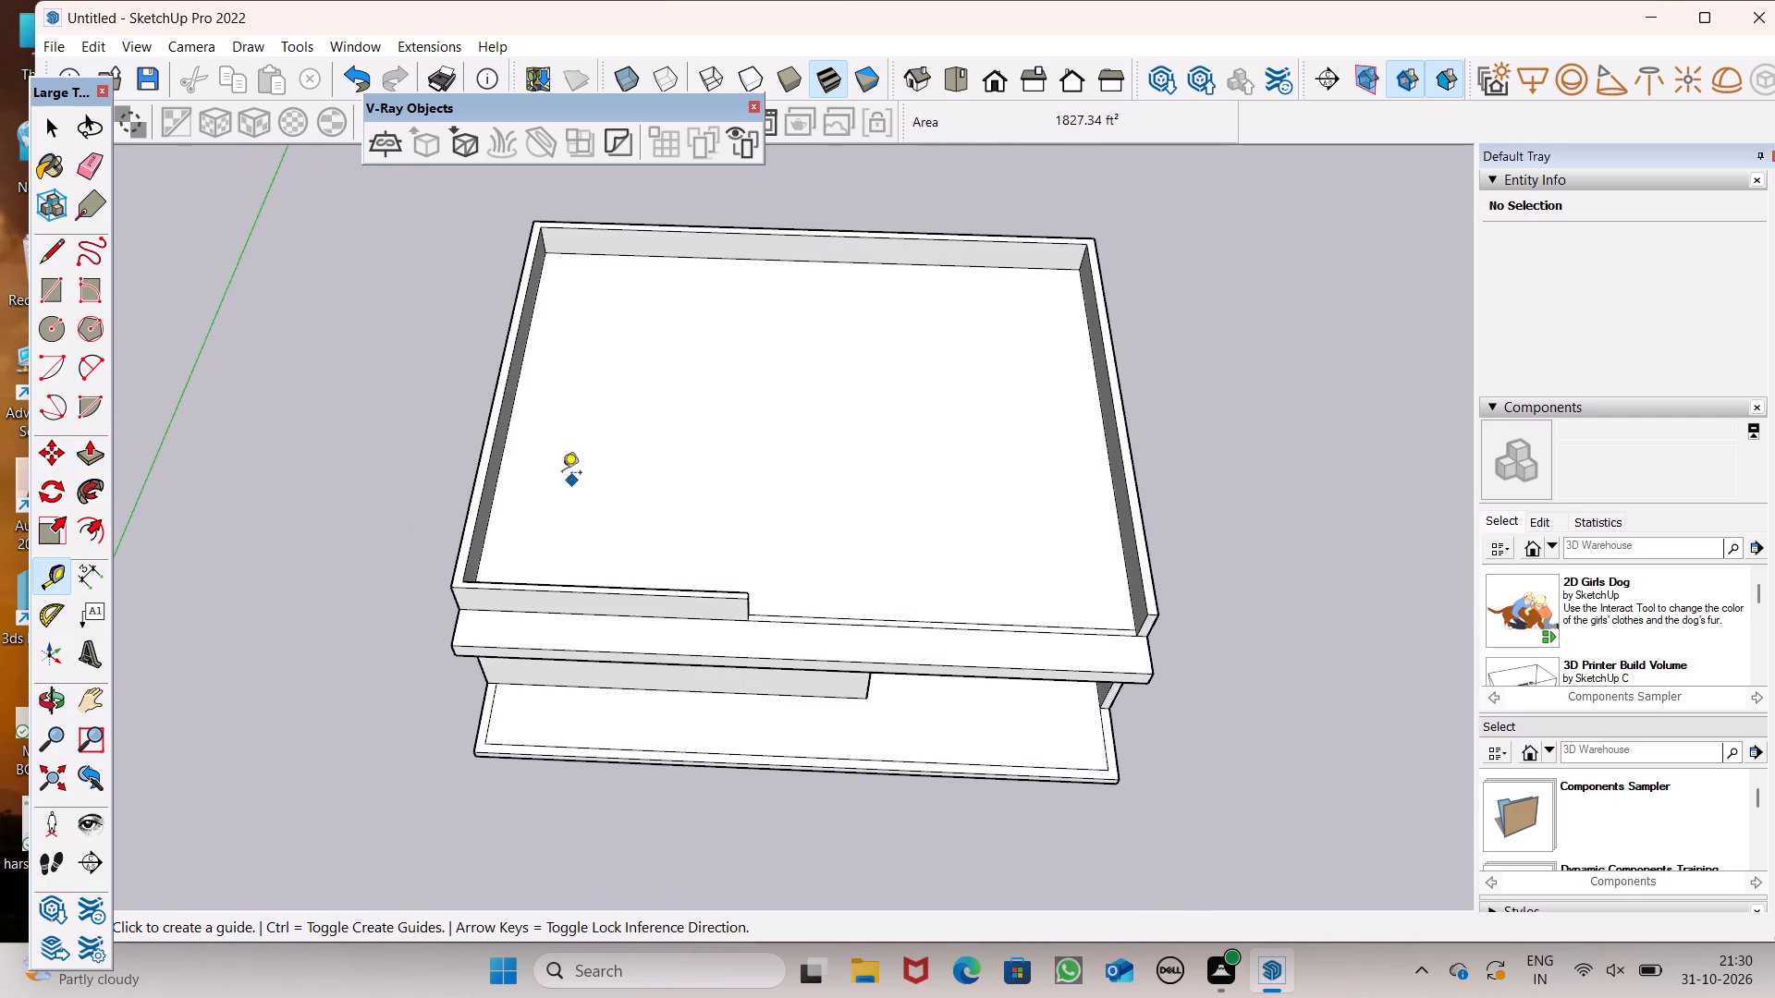
pyautogui.scroll(3, 557, 472)
pyautogui.click(485, 449)
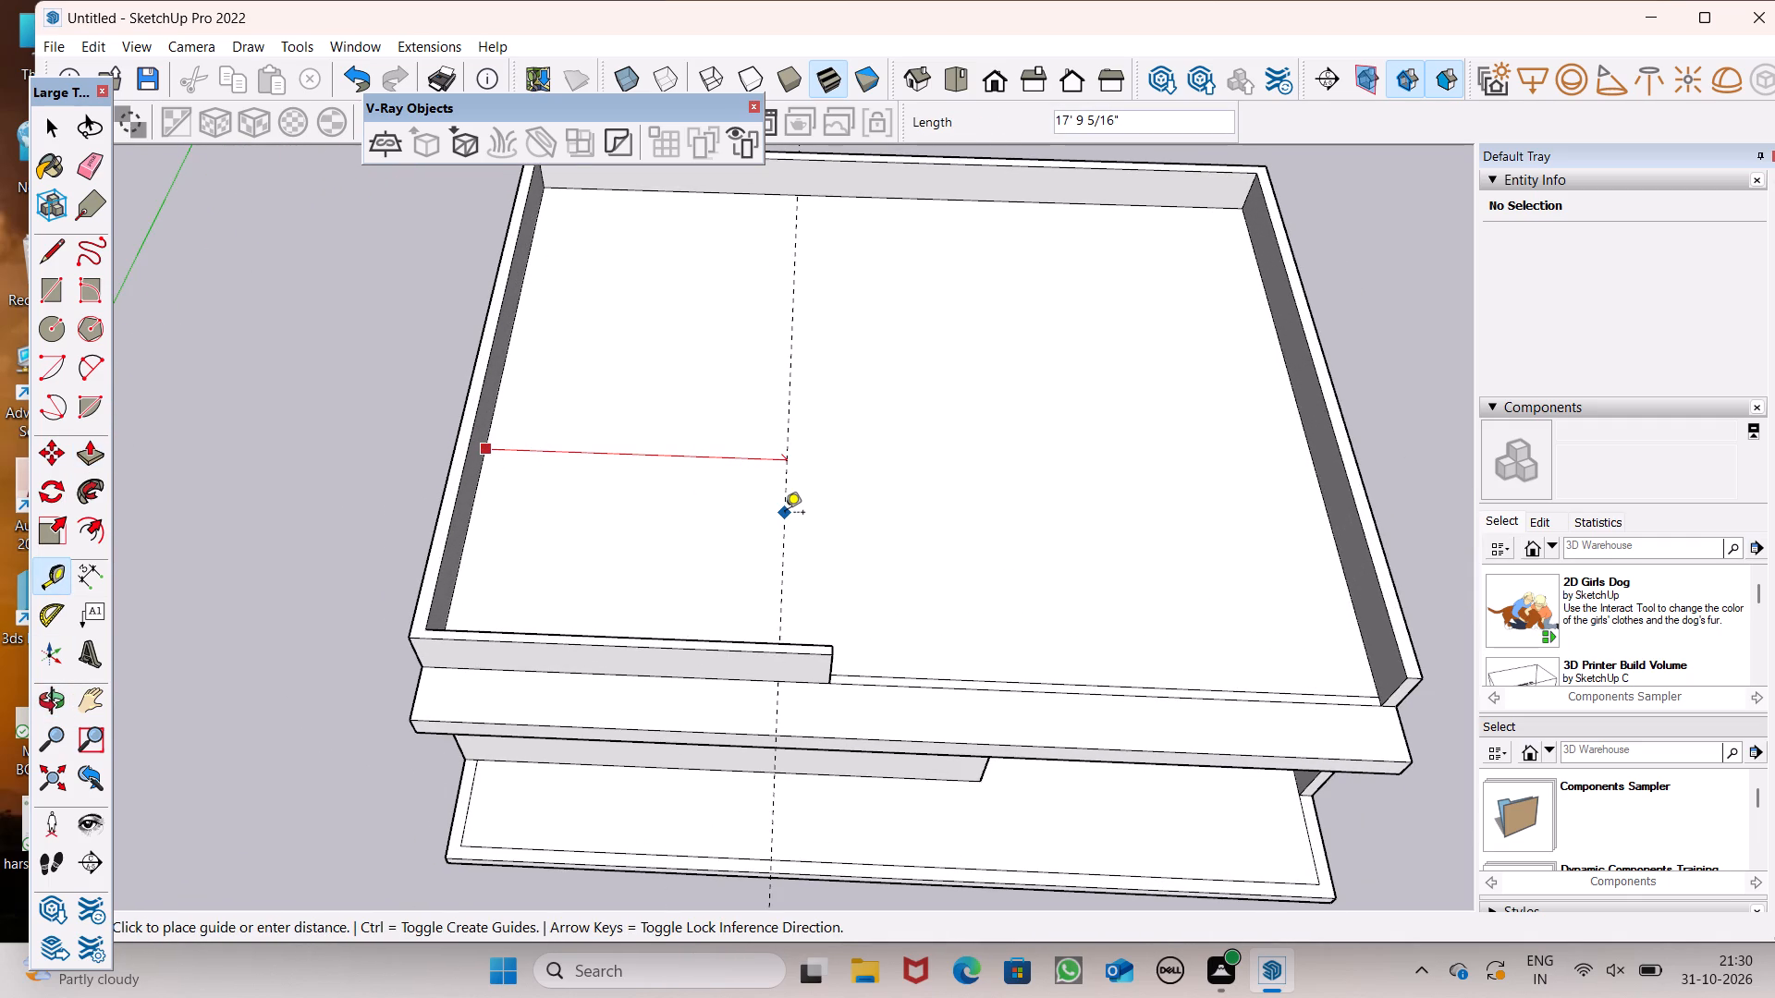
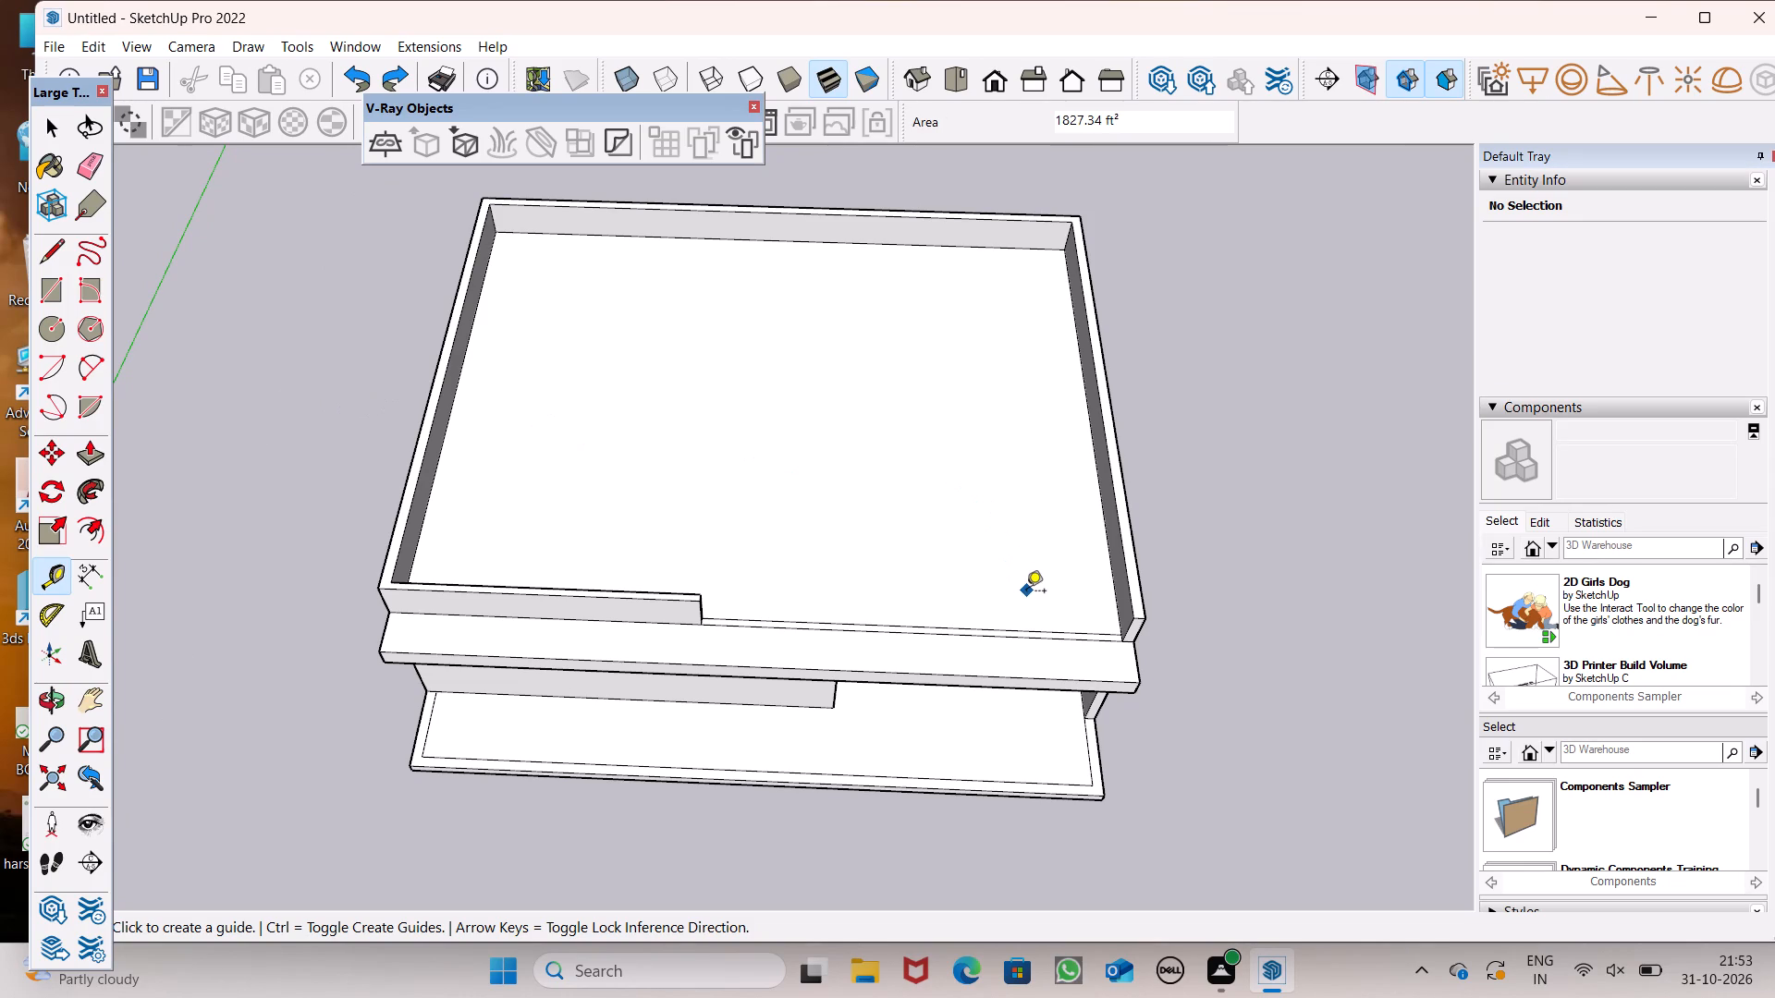
# Place a guide across the roof parallel to the front bay's inner edge, about 9' back from it.
pyautogui.scroll(-3, 853, 505)
pyautogui.moveTo(874, 554); pyautogui.dragTo(877, 456, button='middle')
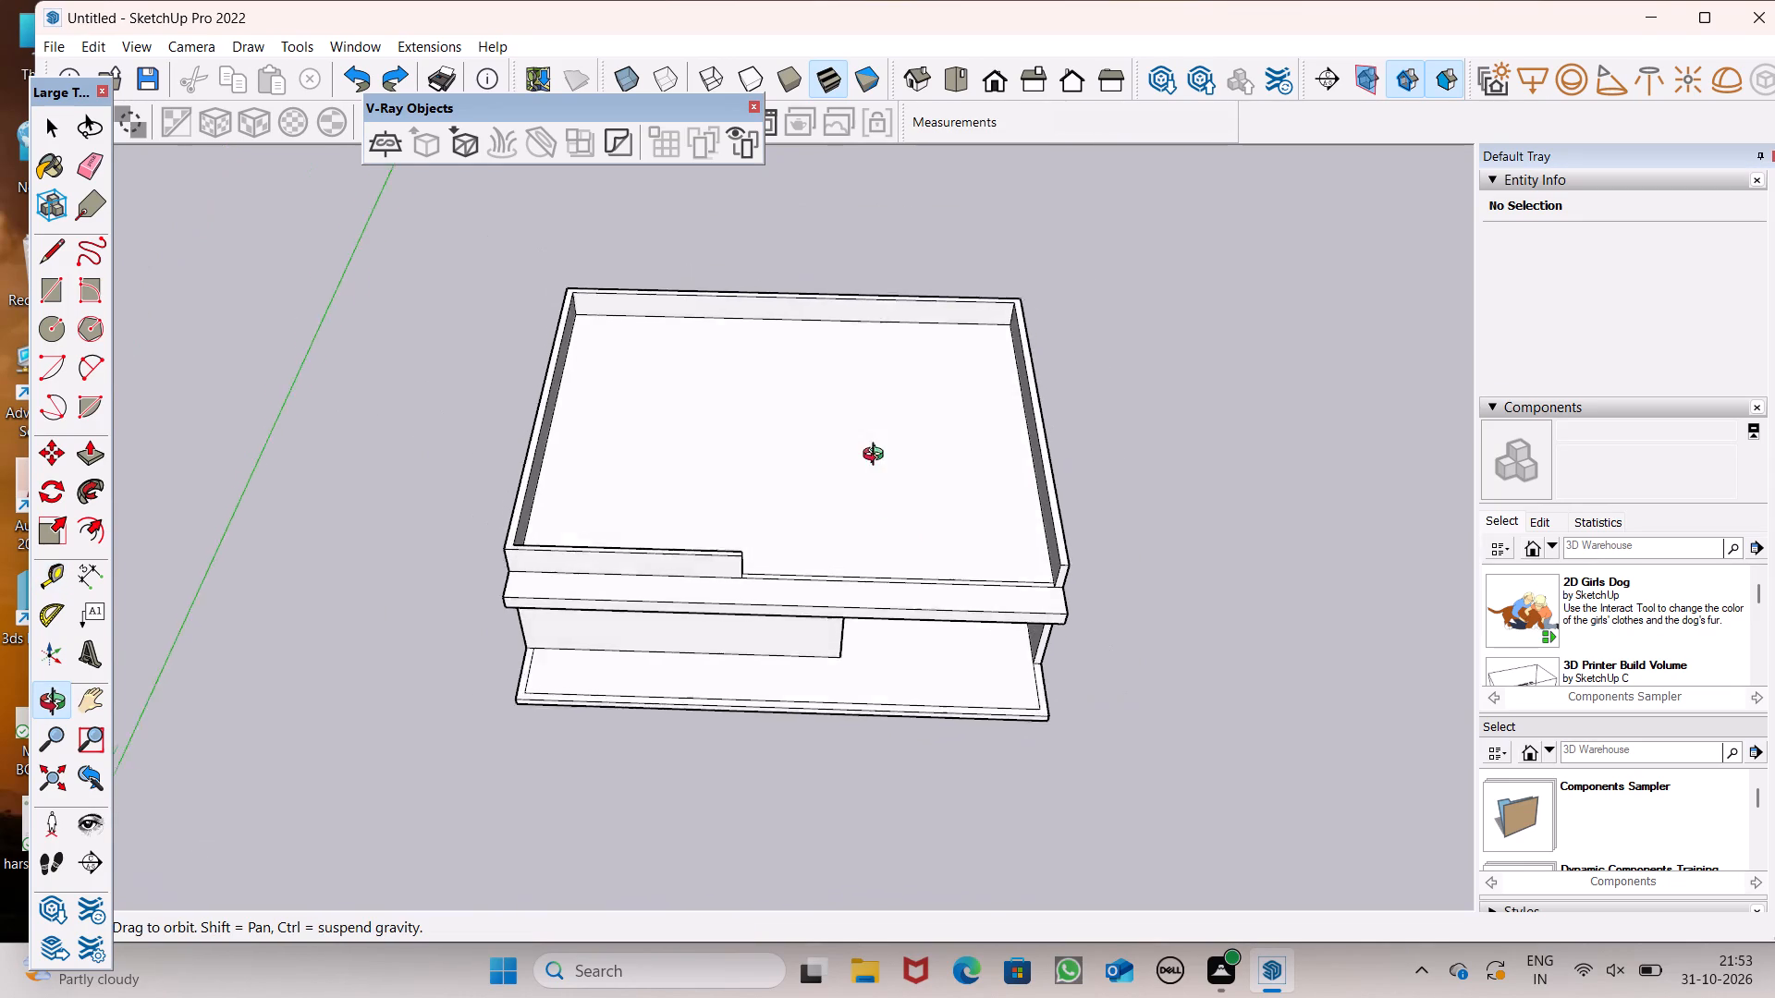
pyautogui.moveTo(877, 456); pyautogui.dragTo(928, 524, button='middle')
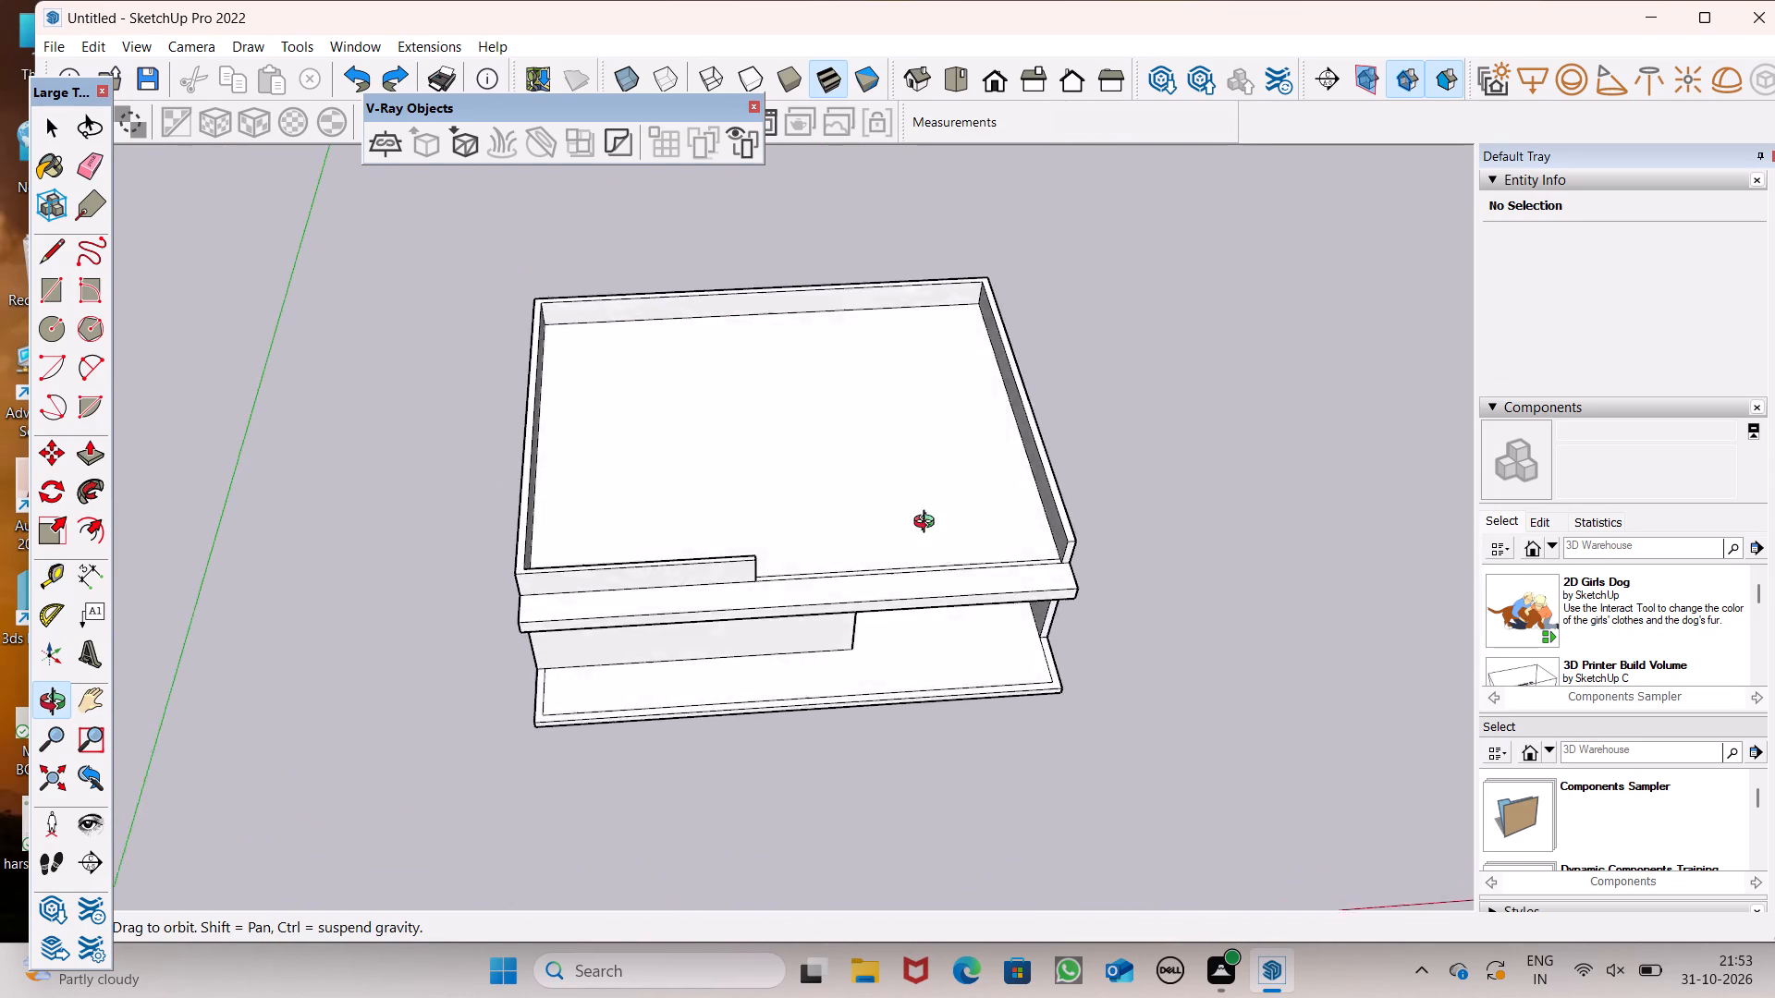
pyautogui.moveTo(928, 524); pyautogui.dragTo(893, 615, button='middle')
pyautogui.scroll(5, 887, 613)
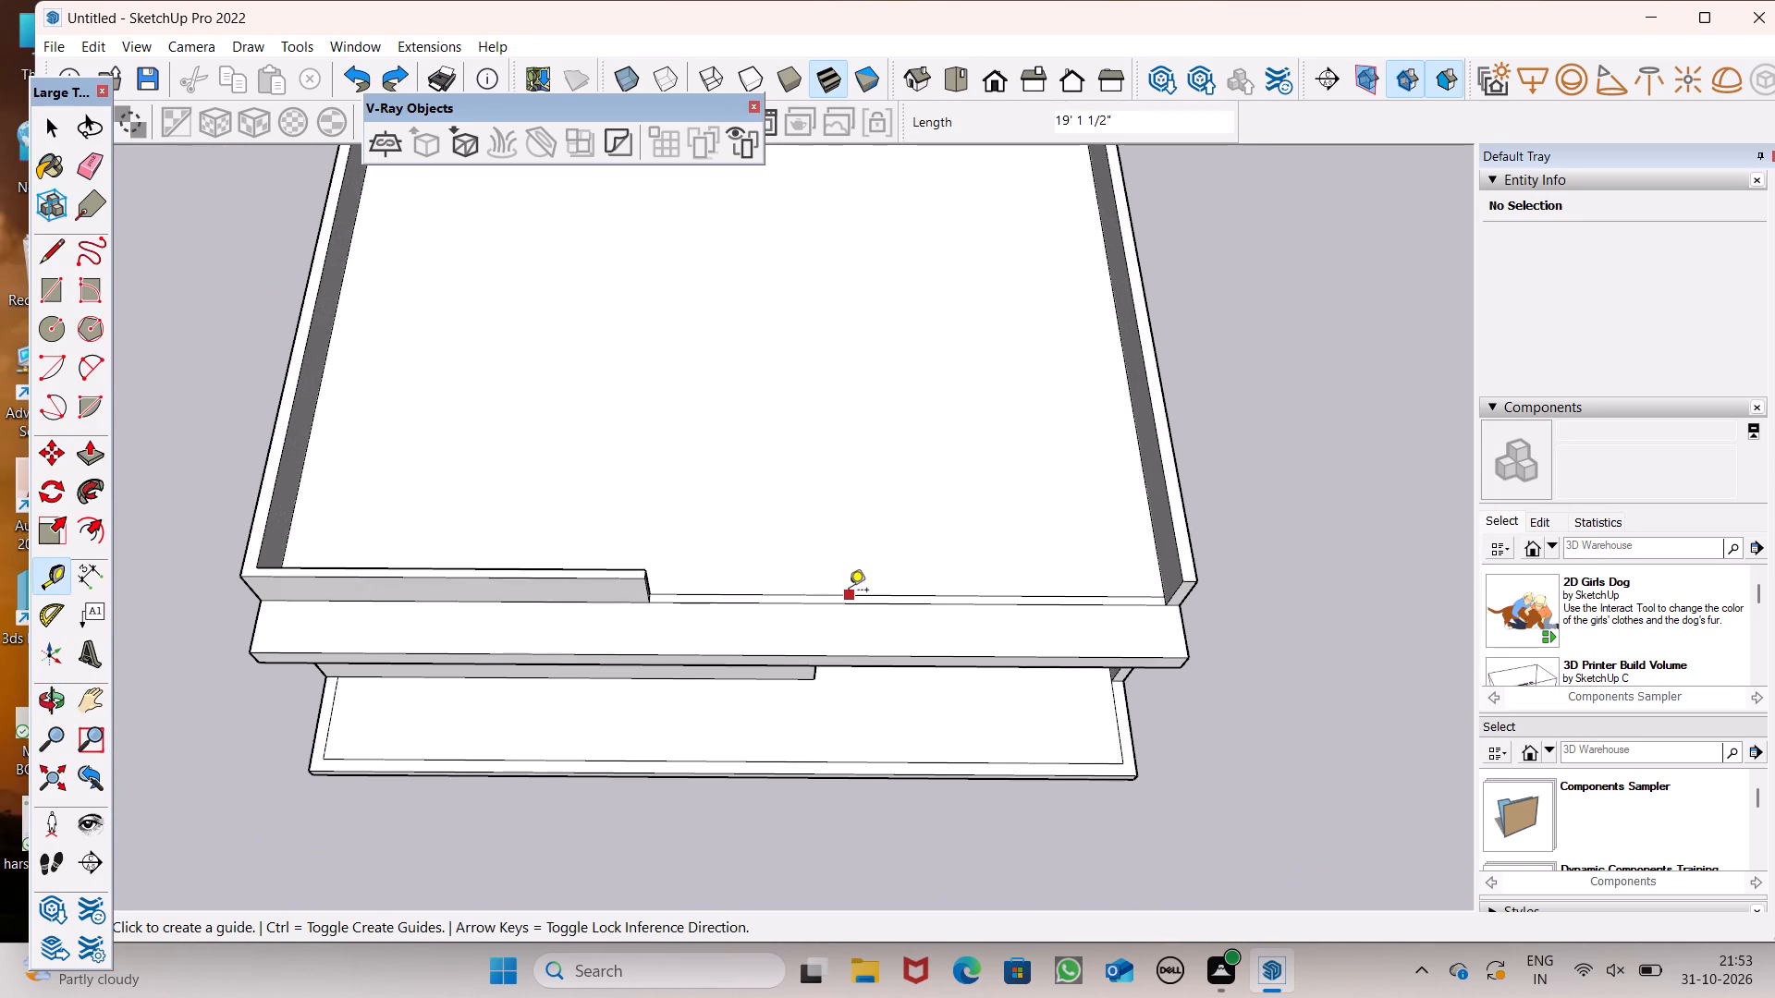
pyautogui.click(849, 591)
pyautogui.scroll(-2, 825, 465)
pyautogui.scroll(2, 869, 473)
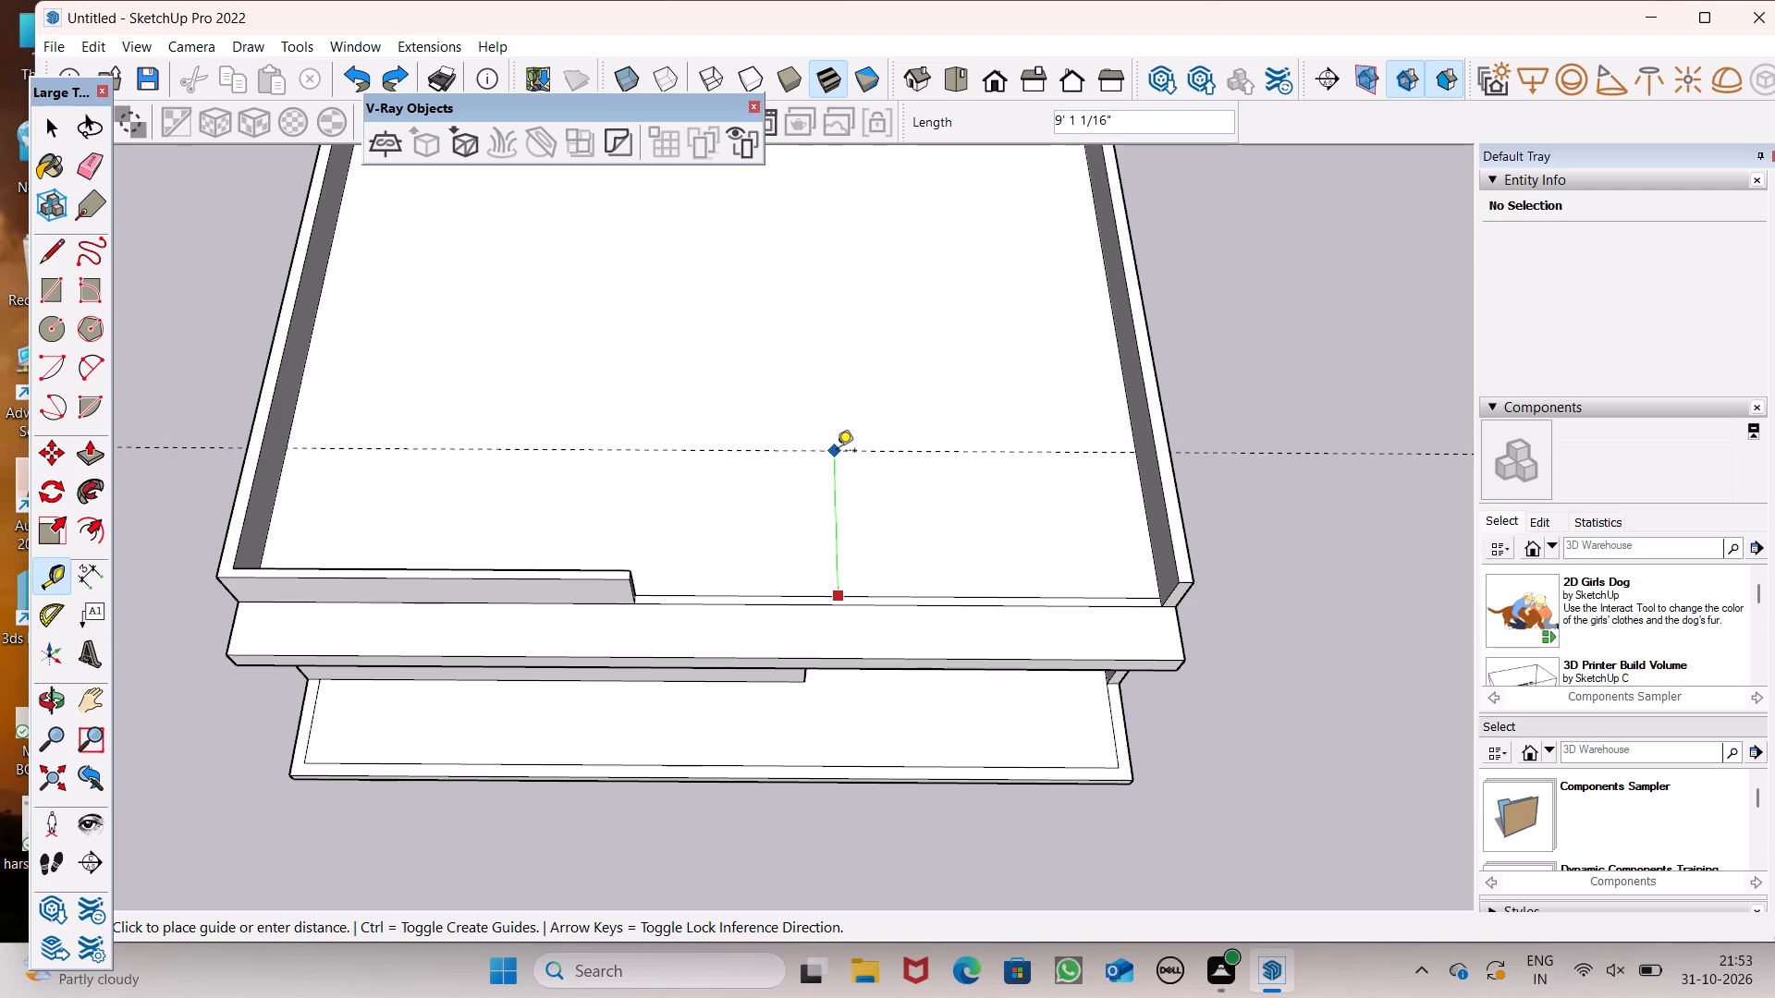
pyautogui.click(837, 456)
# Offset a second crosswise guide 6" behind the one just placed on the roof.
pyautogui.click(834, 457)
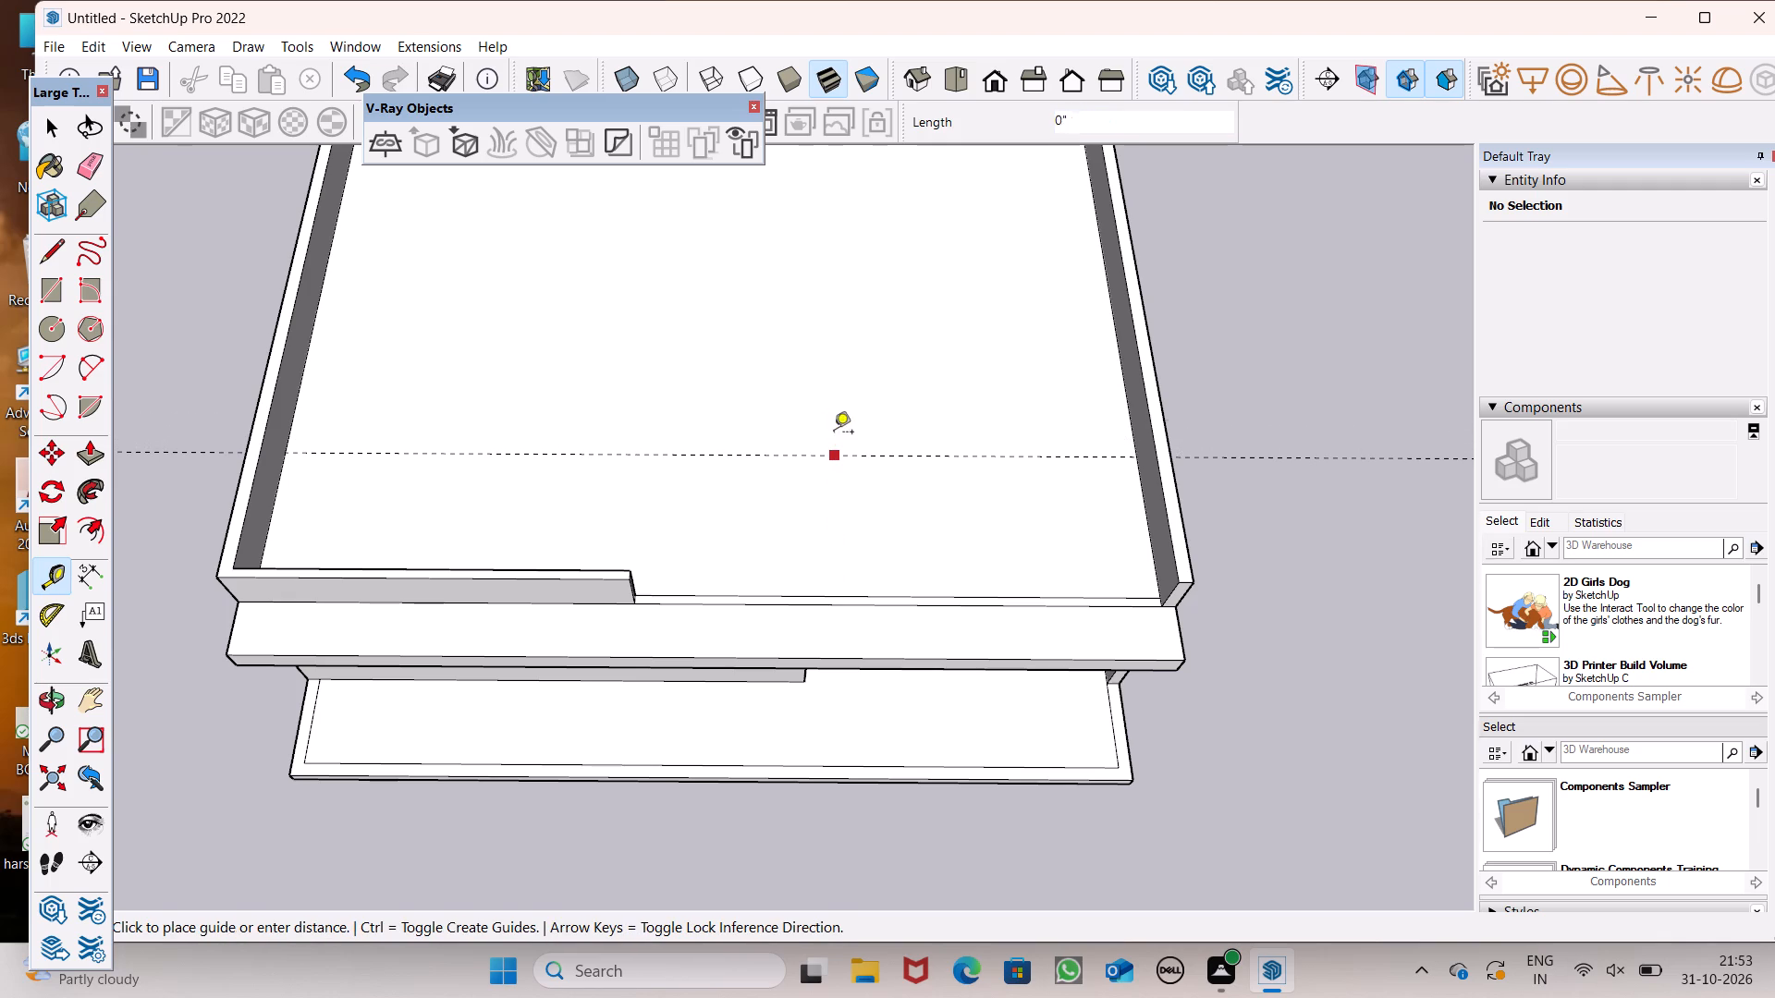
pyautogui.press('6')
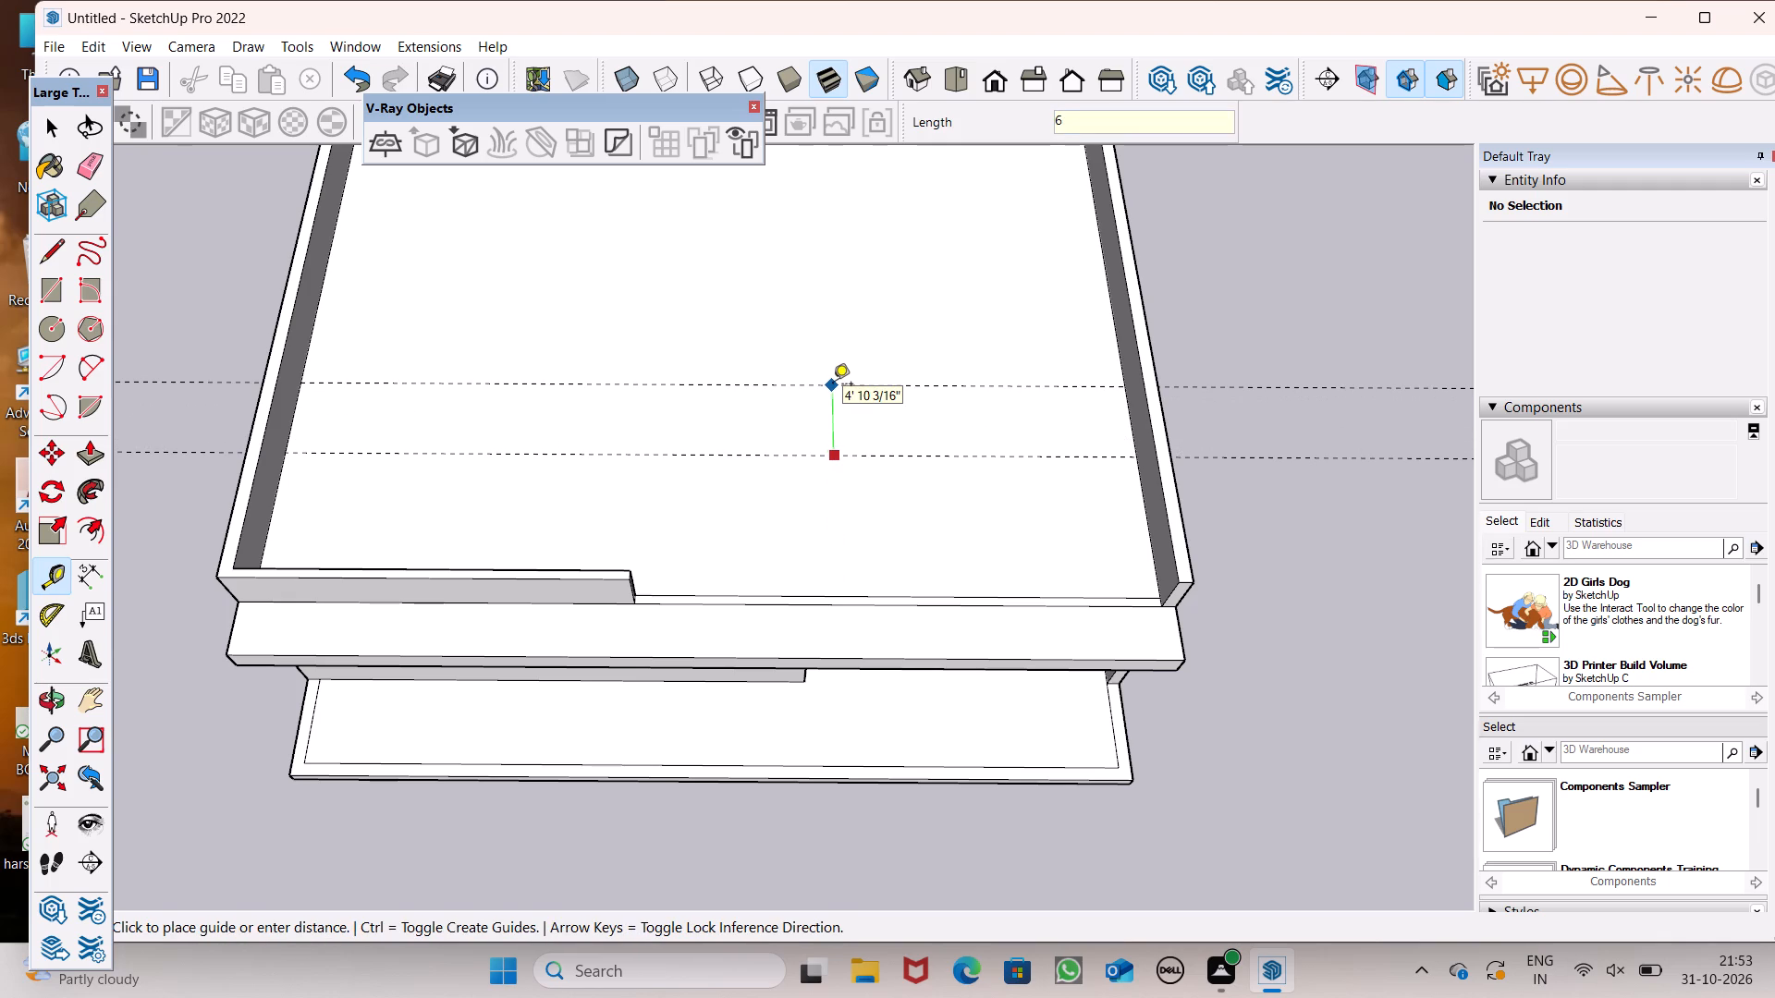
pyautogui.hotkey('shift', '"')
pyautogui.press('Return')
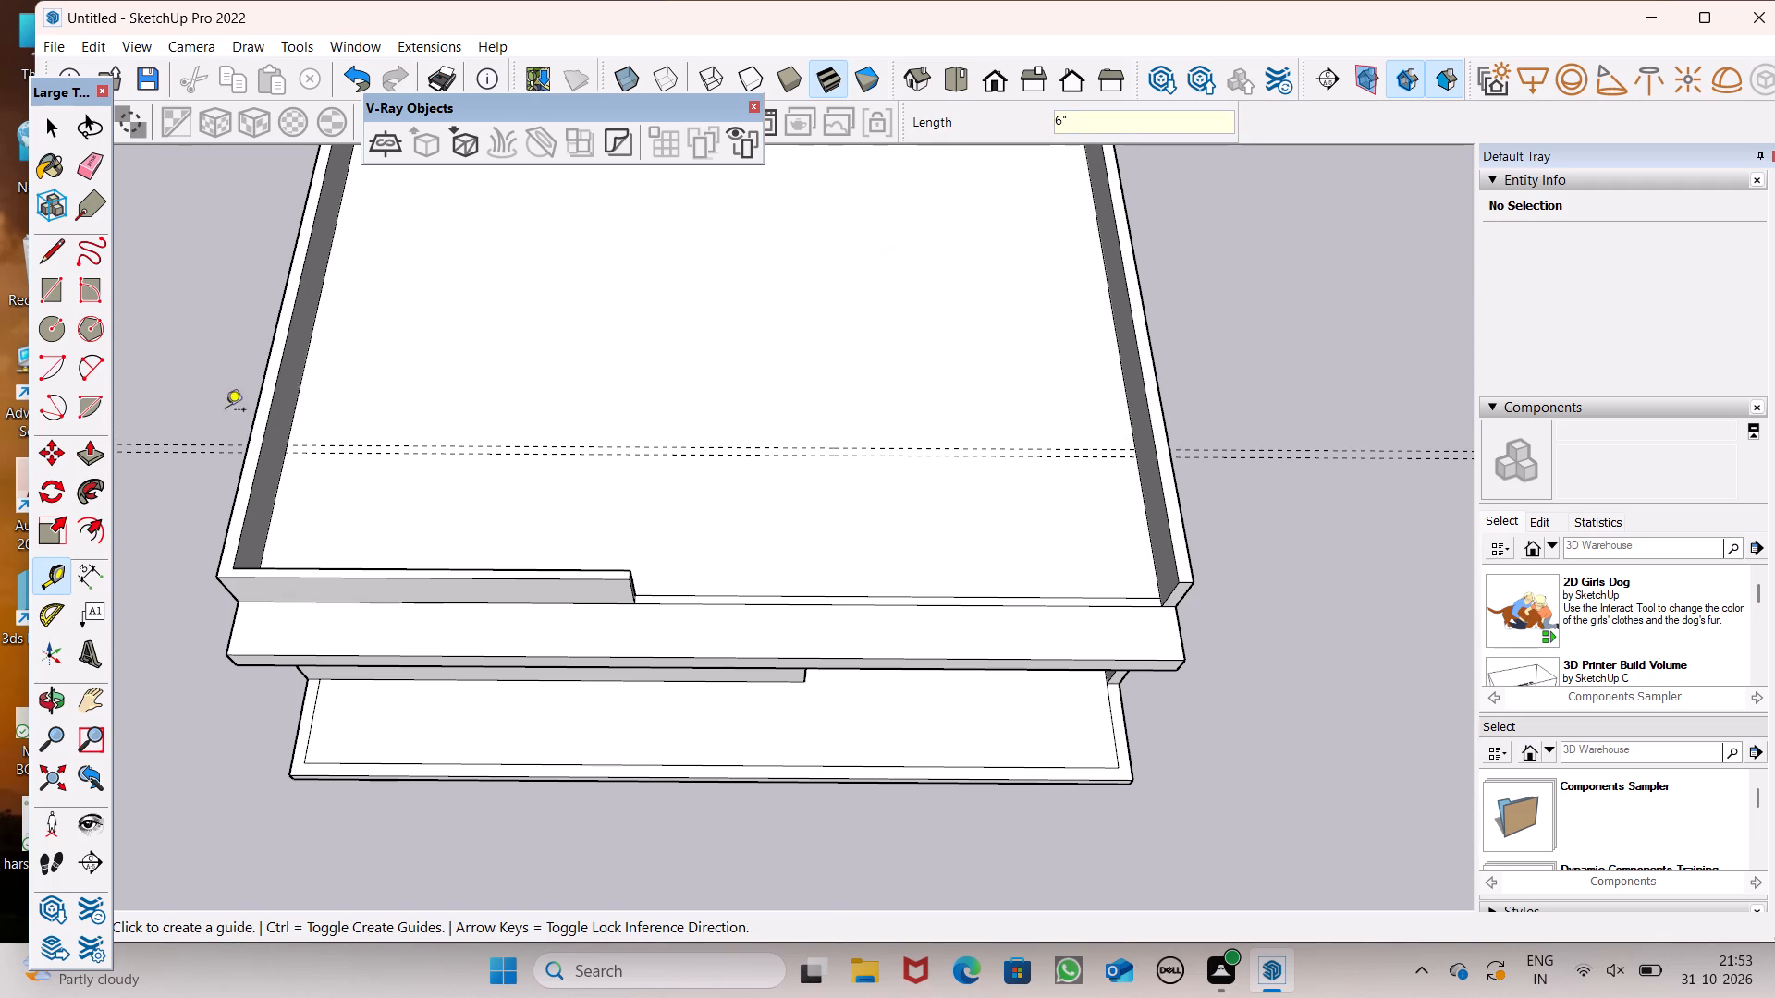
# Place a front-to-back roof guide about 20' 5" from the inner foot edge of the room-side parapet, near the front parapet's end.
pyautogui.click(288, 402)
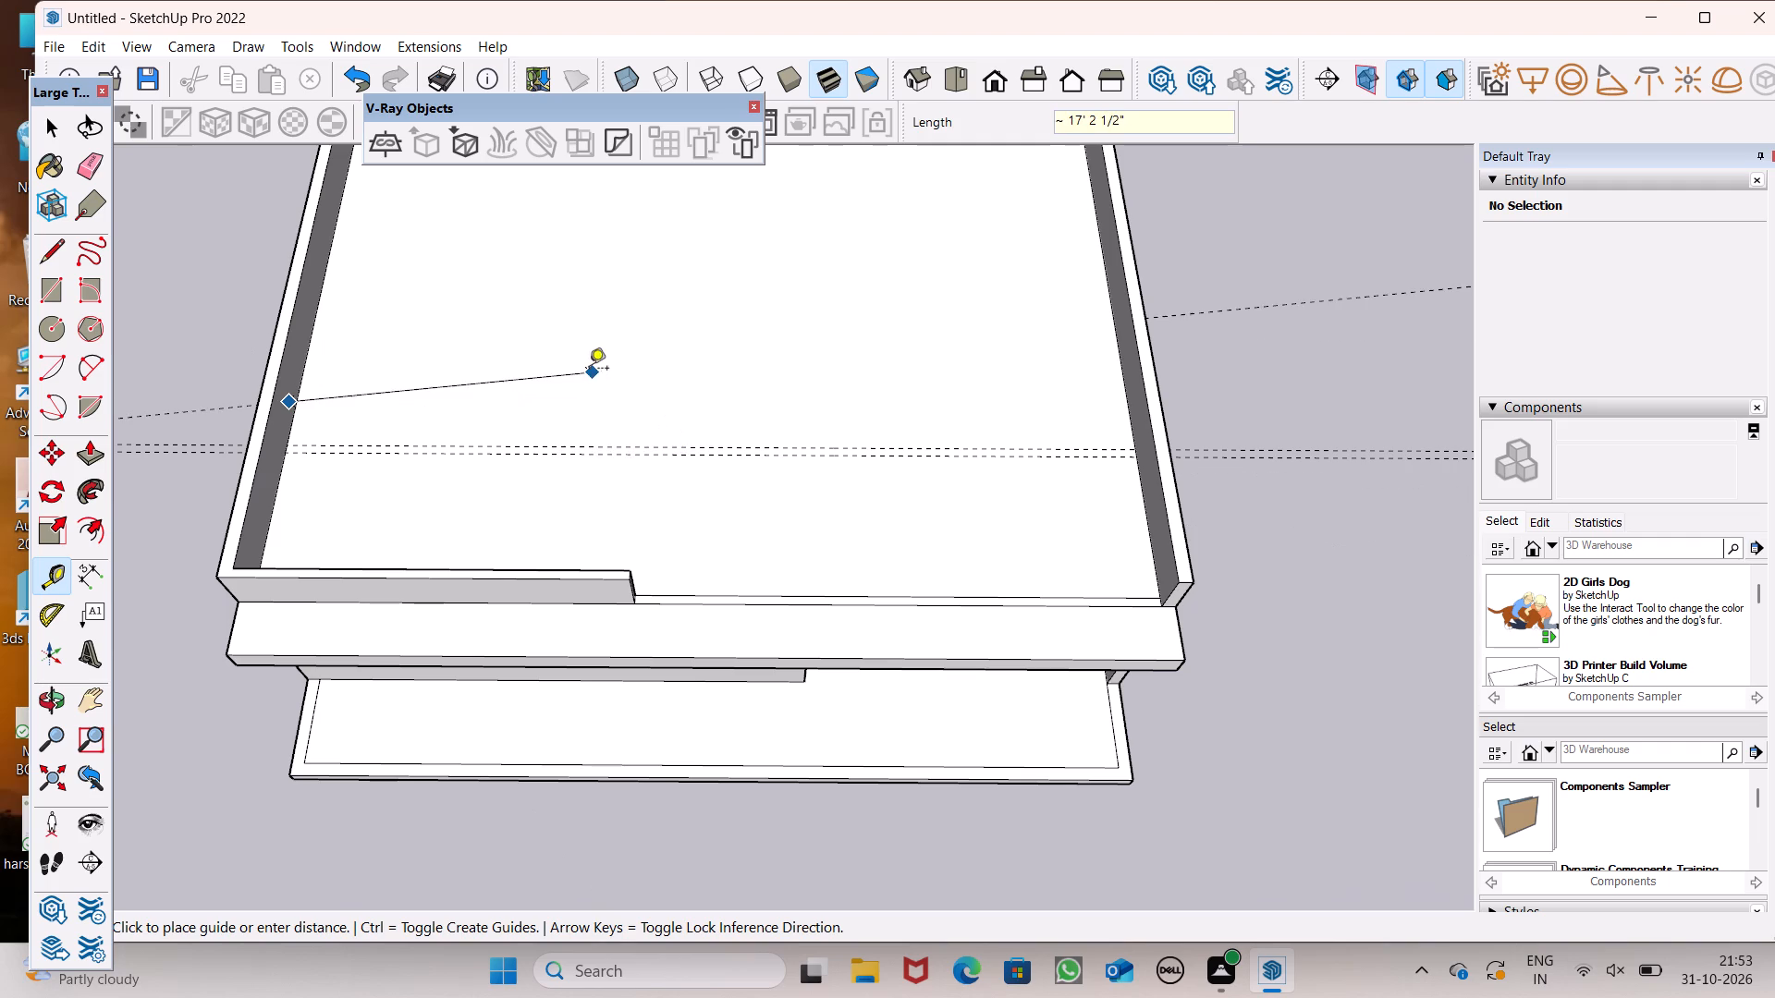
pyautogui.press('space')
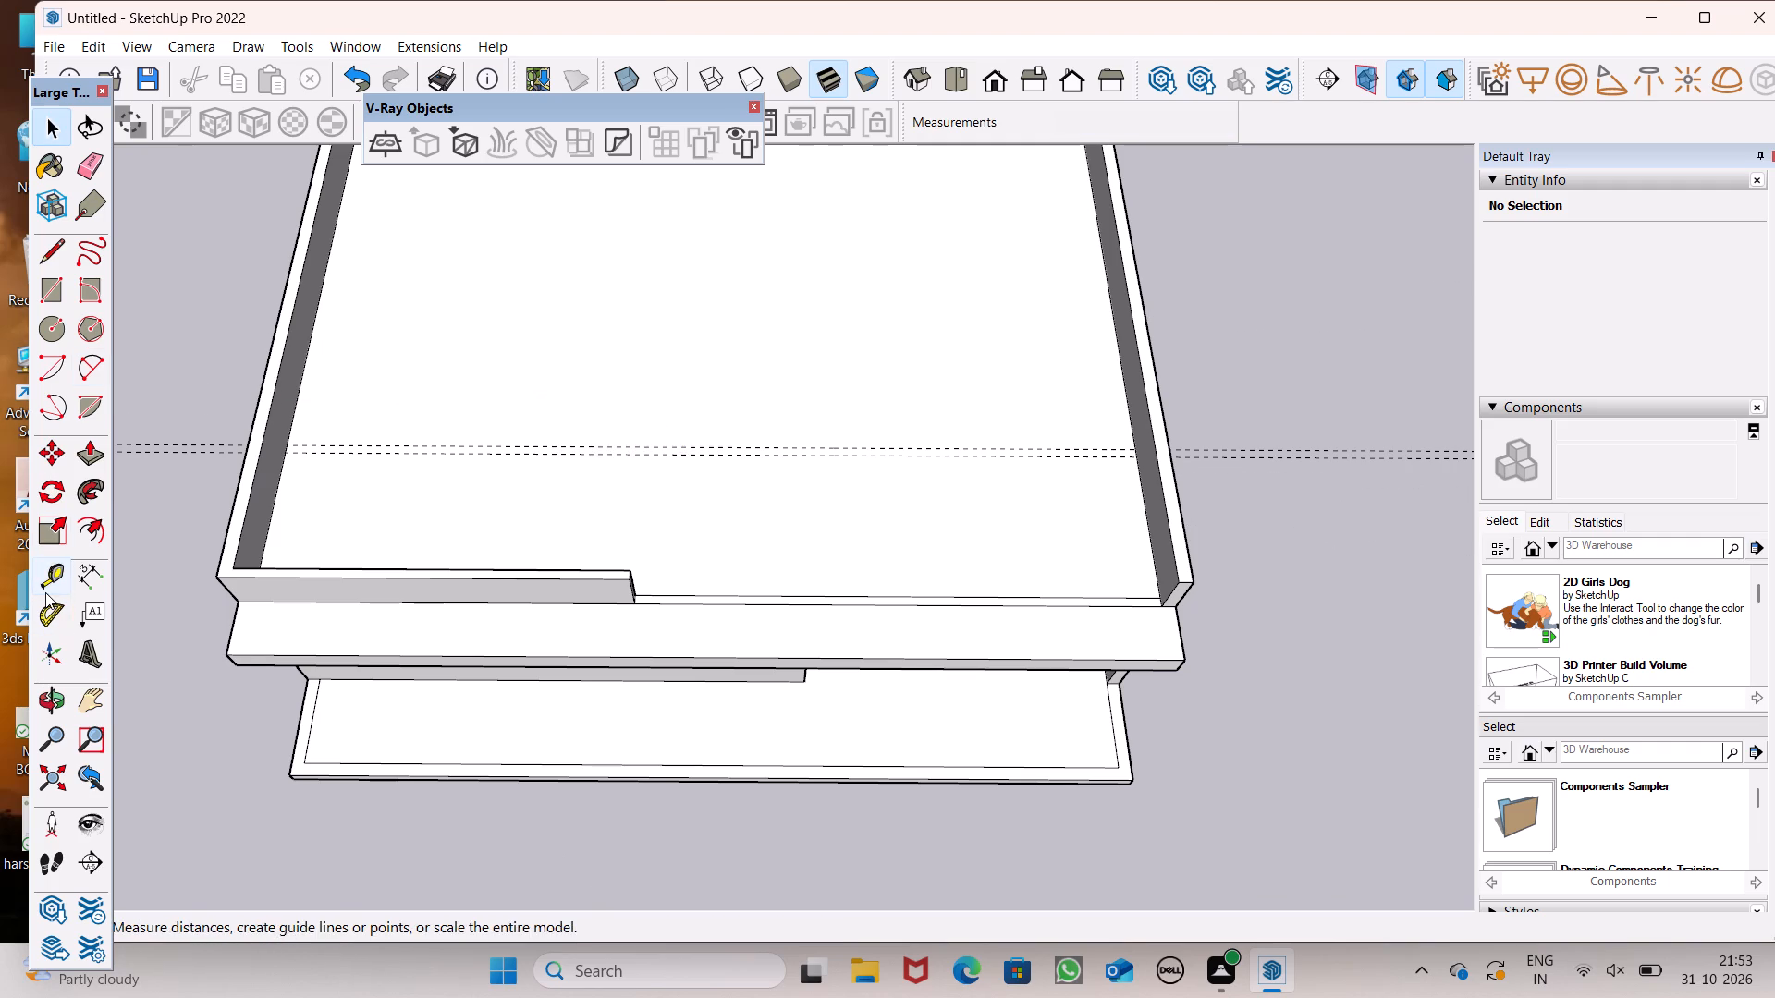
pyautogui.click(45, 592)
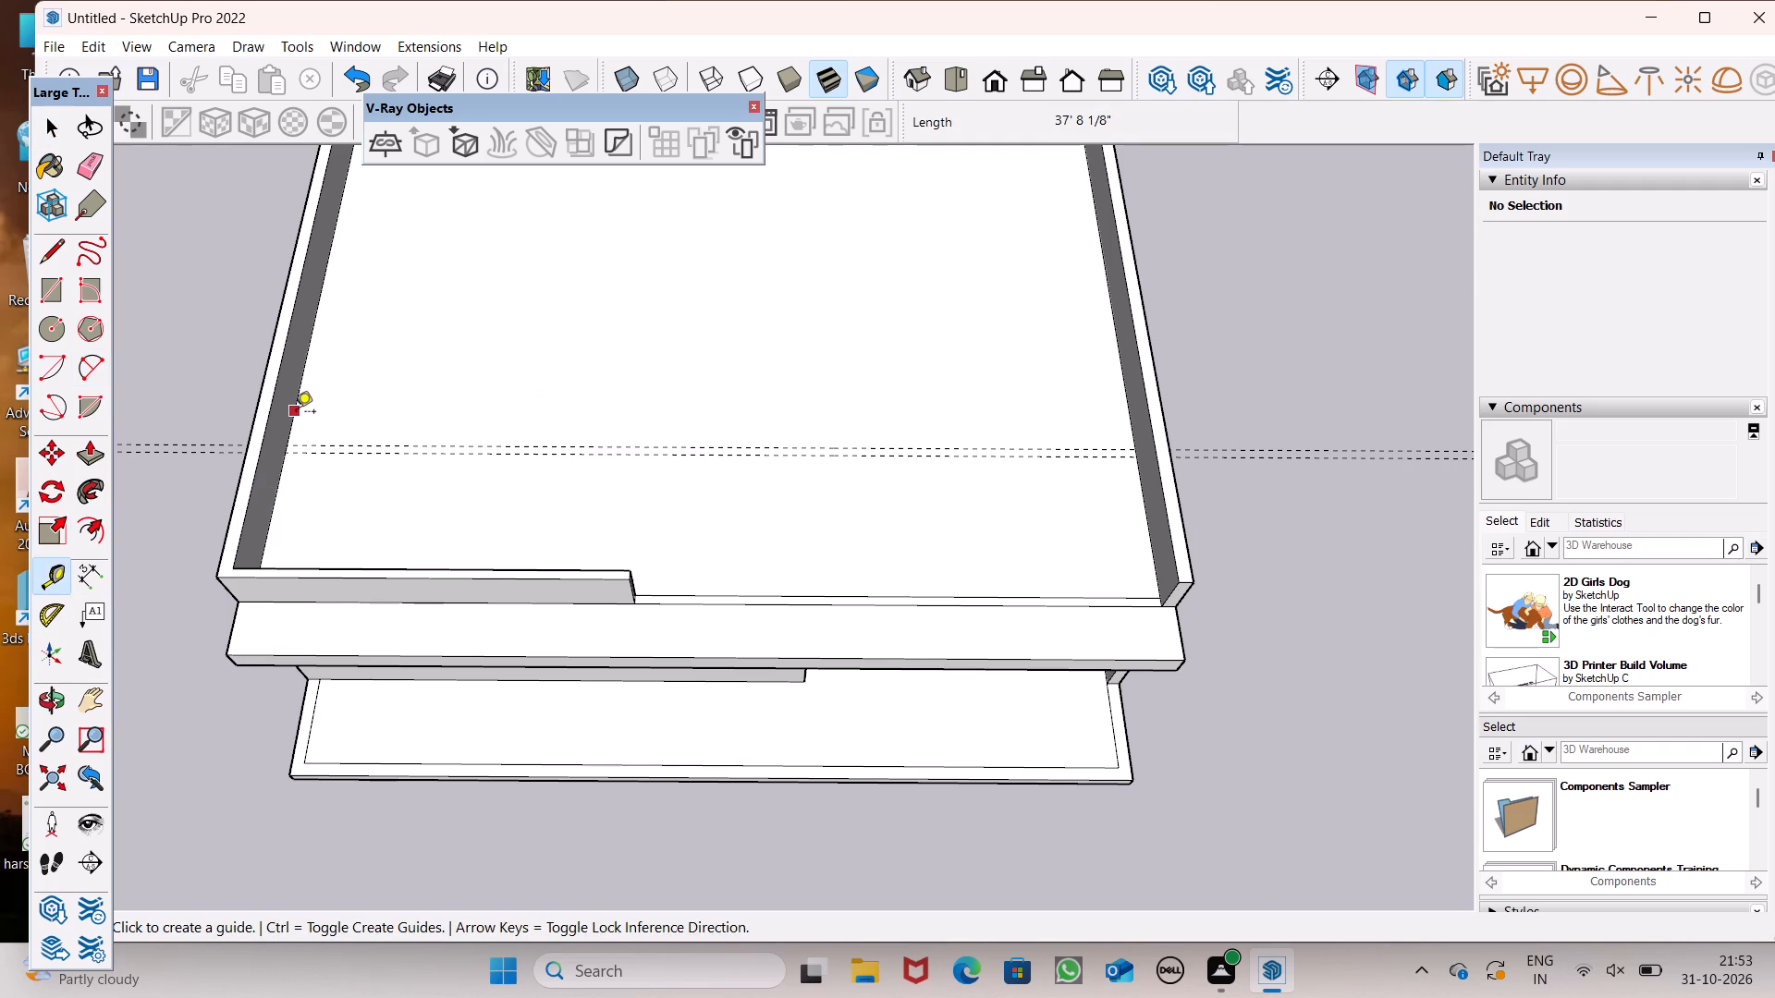
pyautogui.click(296, 413)
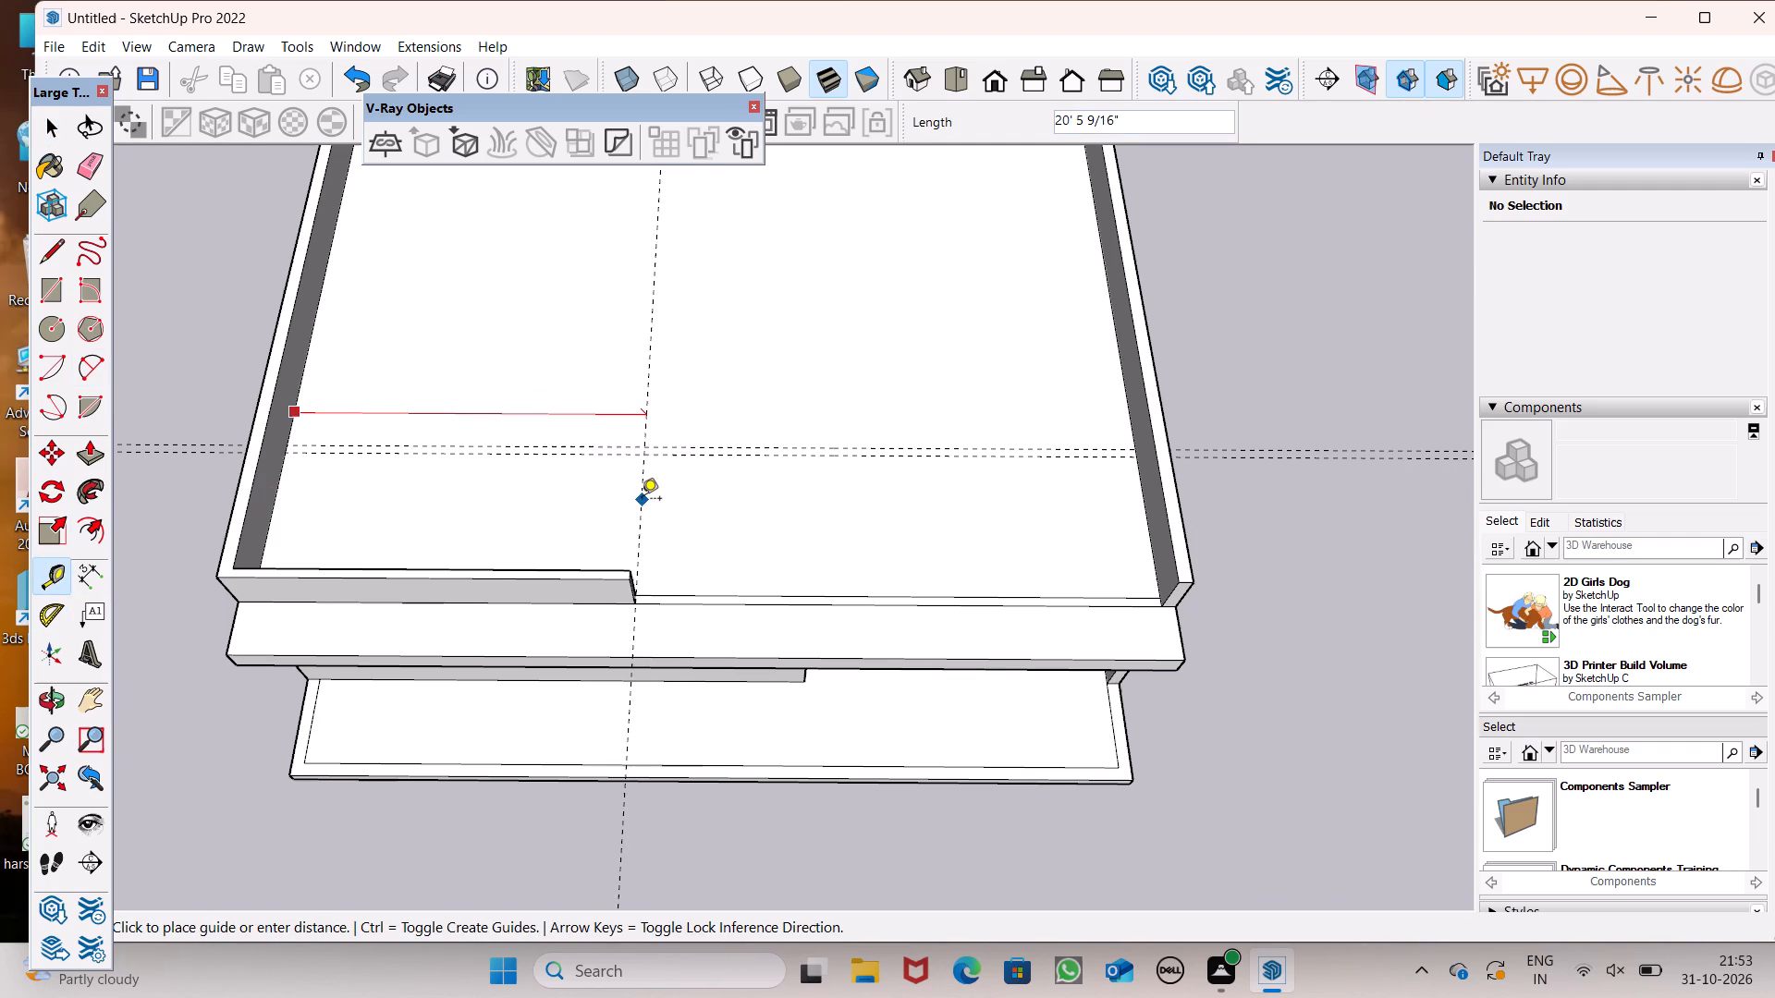
pyautogui.click(642, 500)
# Offset a second front-to-back guide 6" from the previous one, toward the room-side parapet.
pyautogui.click(639, 477)
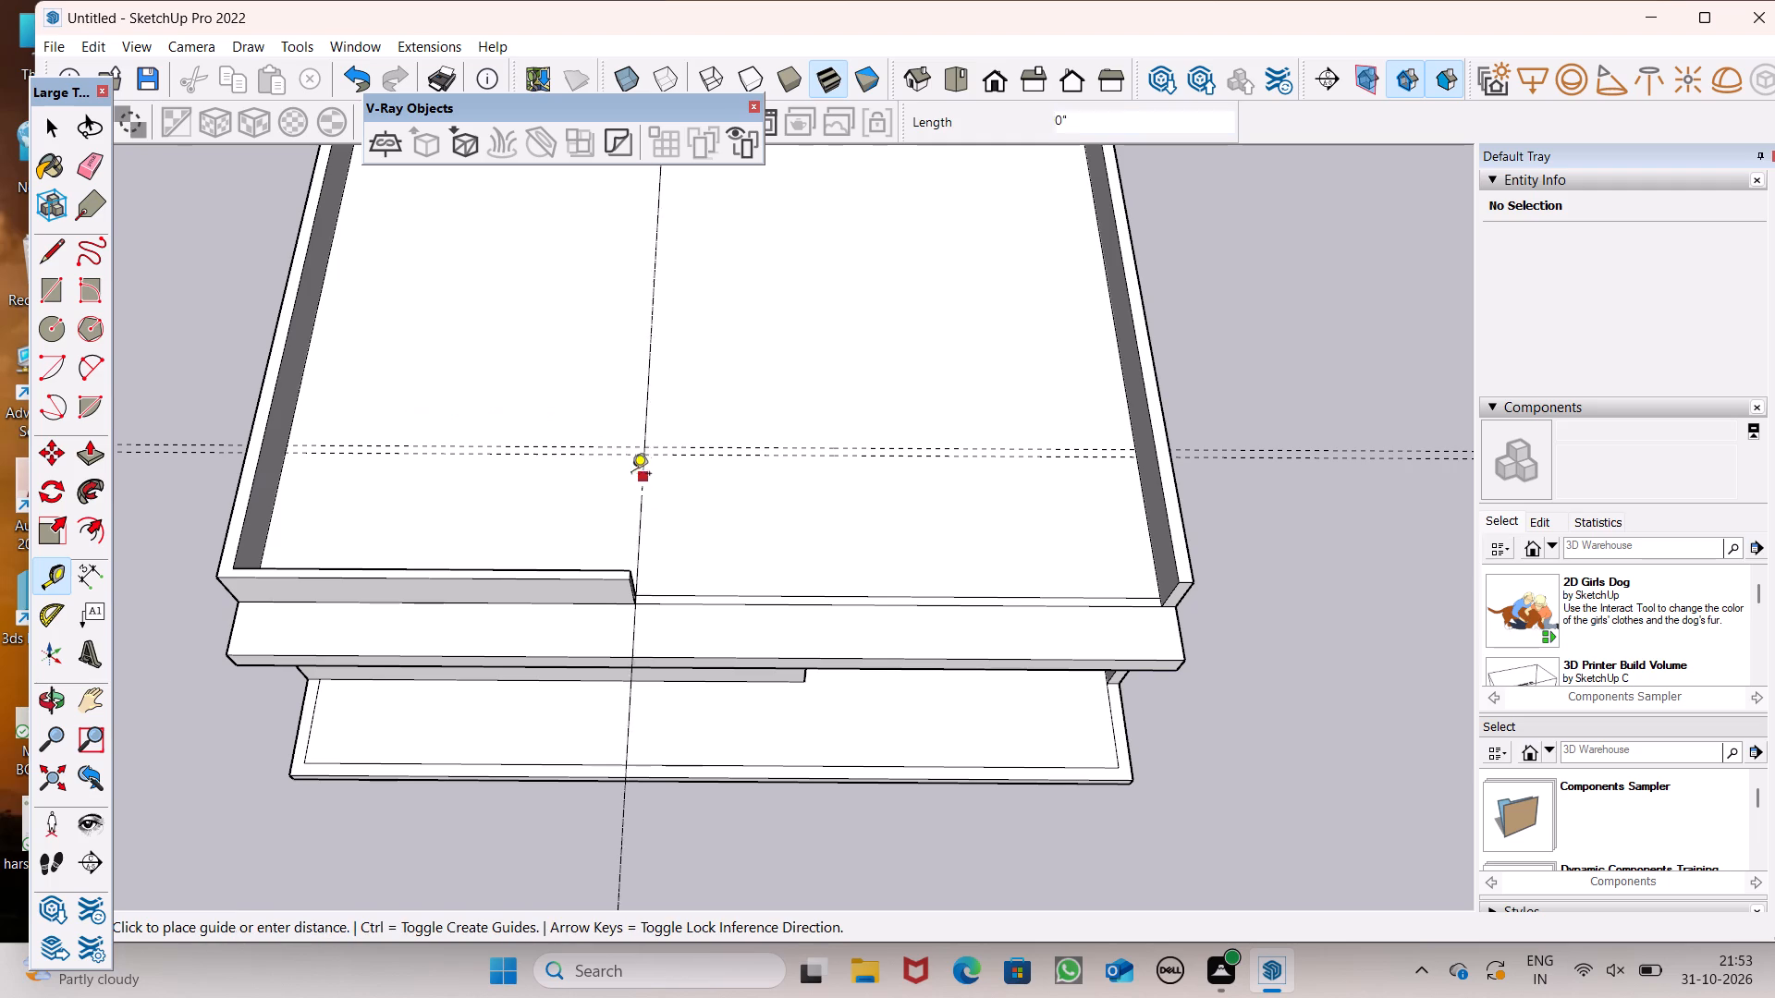
pyautogui.write('6"')
pyautogui.press('Return')
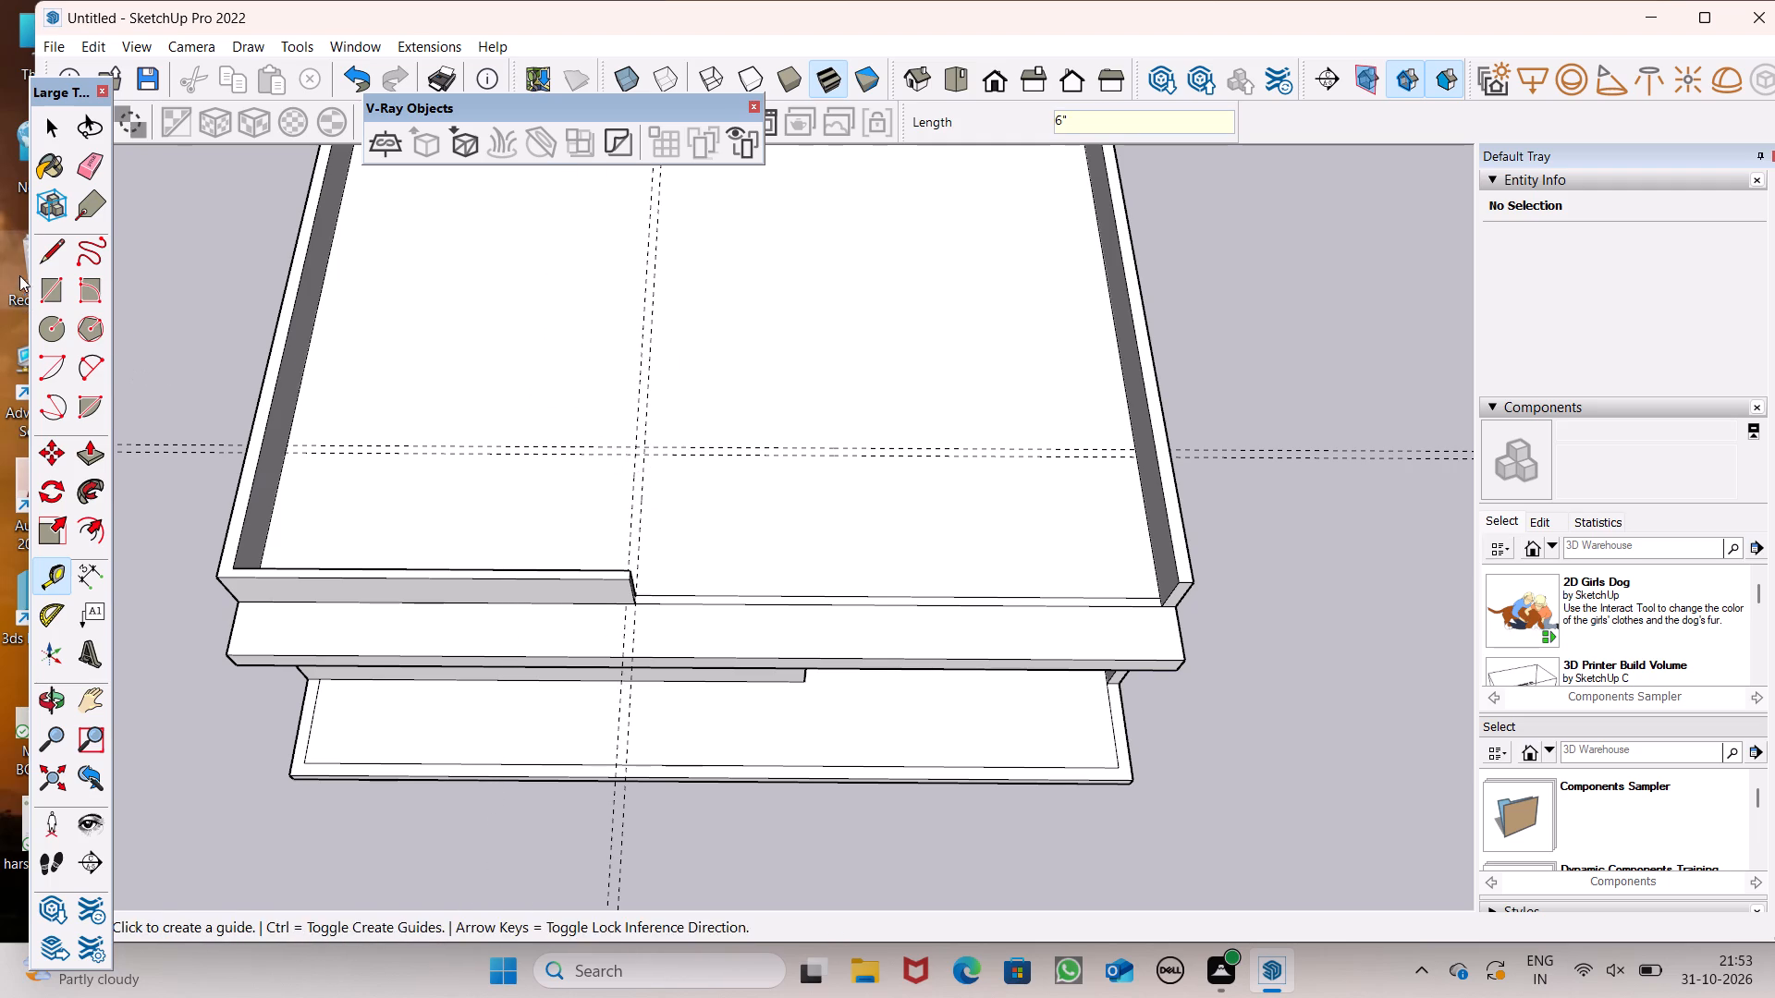
# Draw a rectangle of about 37' 8" by 5 7/16" along the front-to-back guides, from the rear parapet's foot to the front parapet's end corner.
pyautogui.click(55, 283)
pyautogui.scroll(-6, 648, 700)
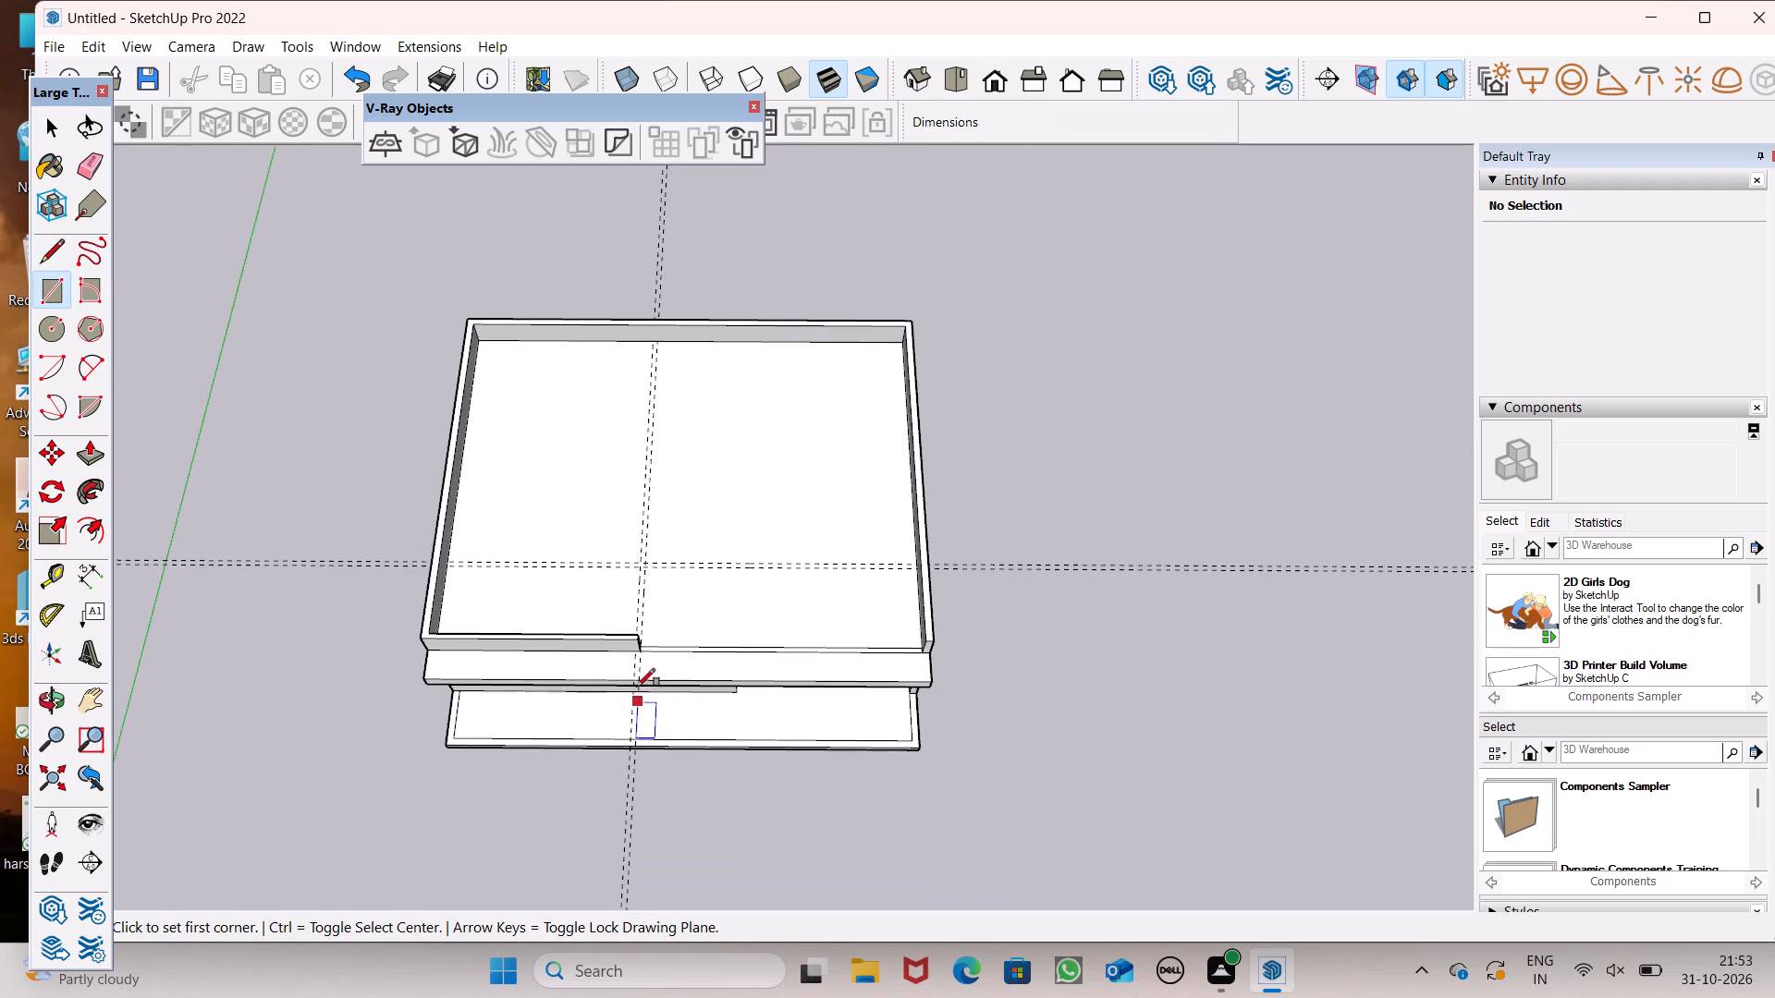
pyautogui.scroll(8, 654, 458)
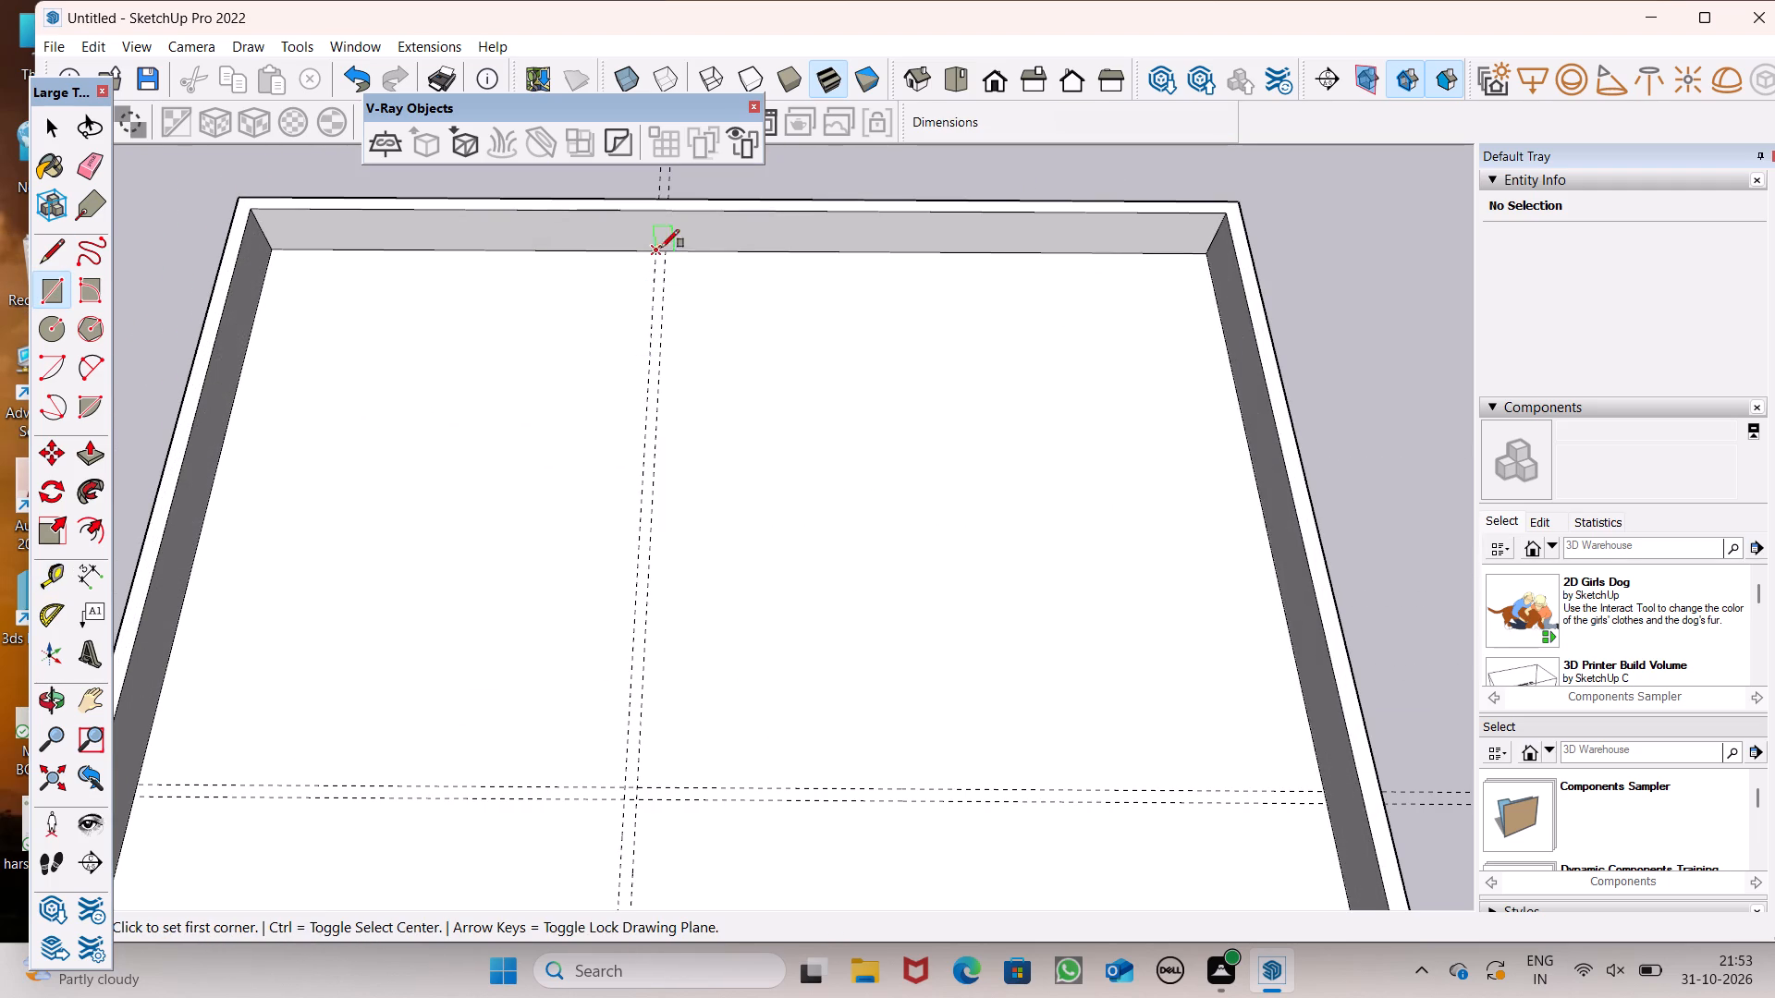
pyautogui.click(655, 246)
pyautogui.scroll(-7, 752, 269)
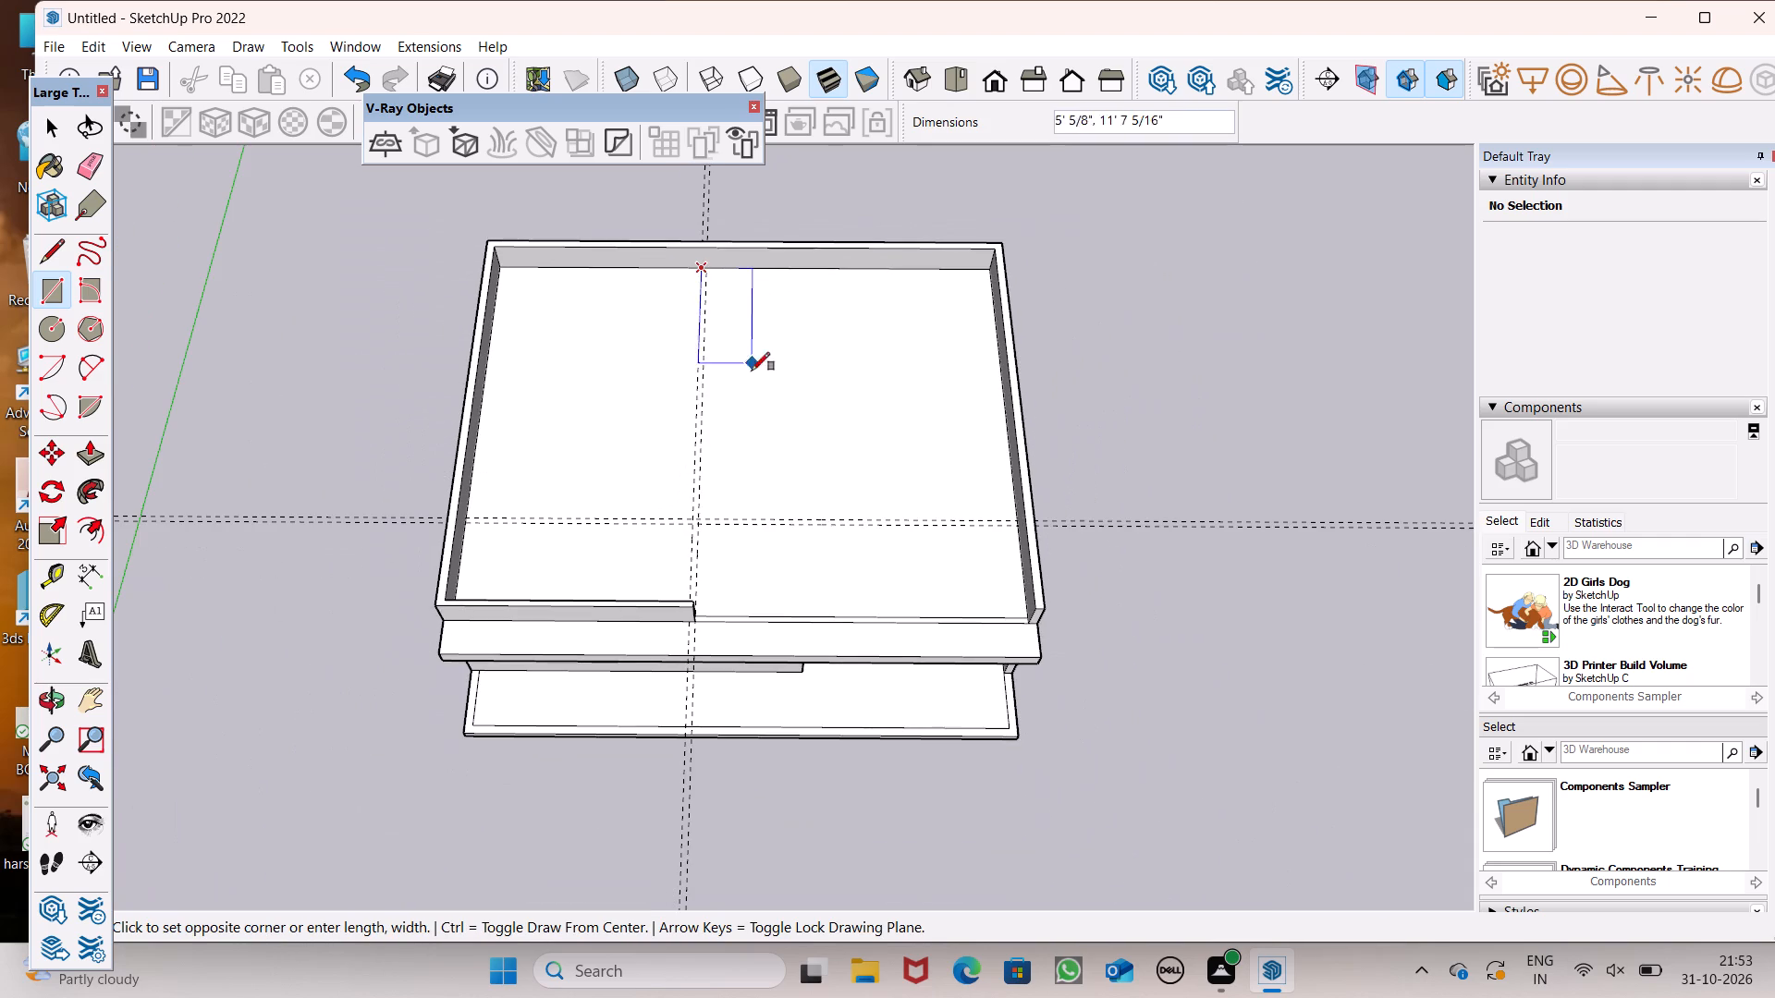
pyautogui.moveTo(703, 569); pyautogui.dragTo(705, 724, button='middle')
pyautogui.scroll(10, 703, 644)
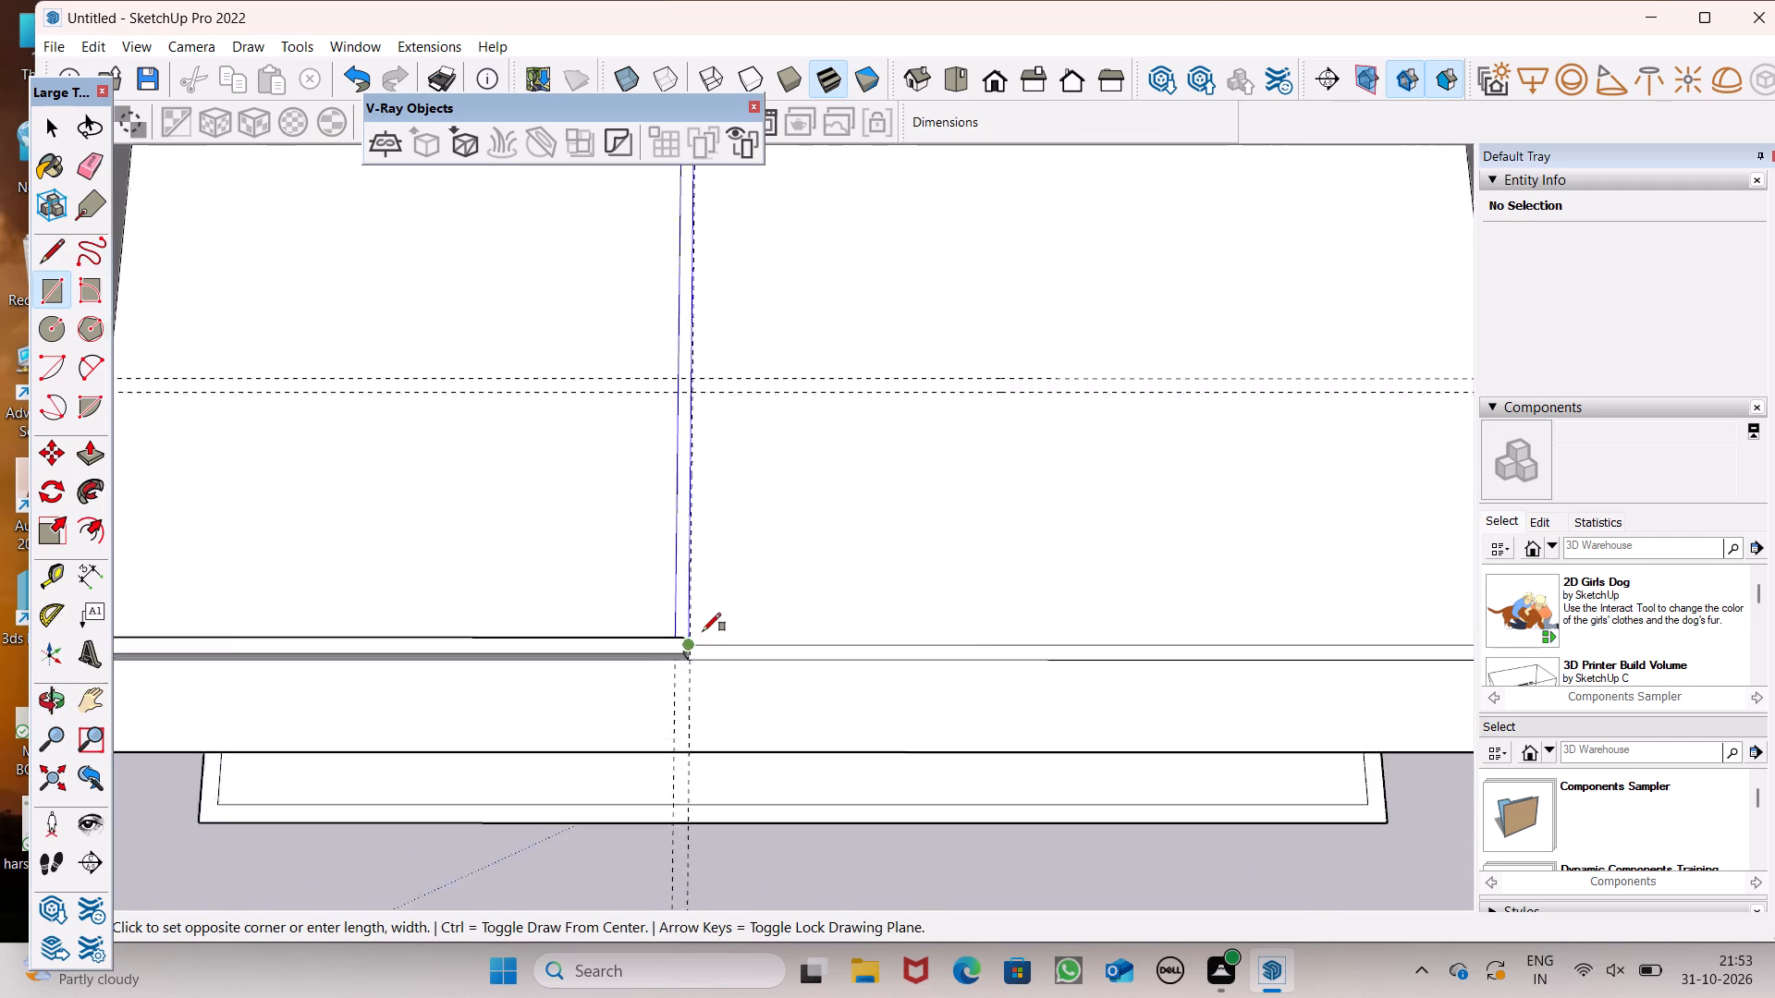
pyautogui.scroll(12, 703, 631)
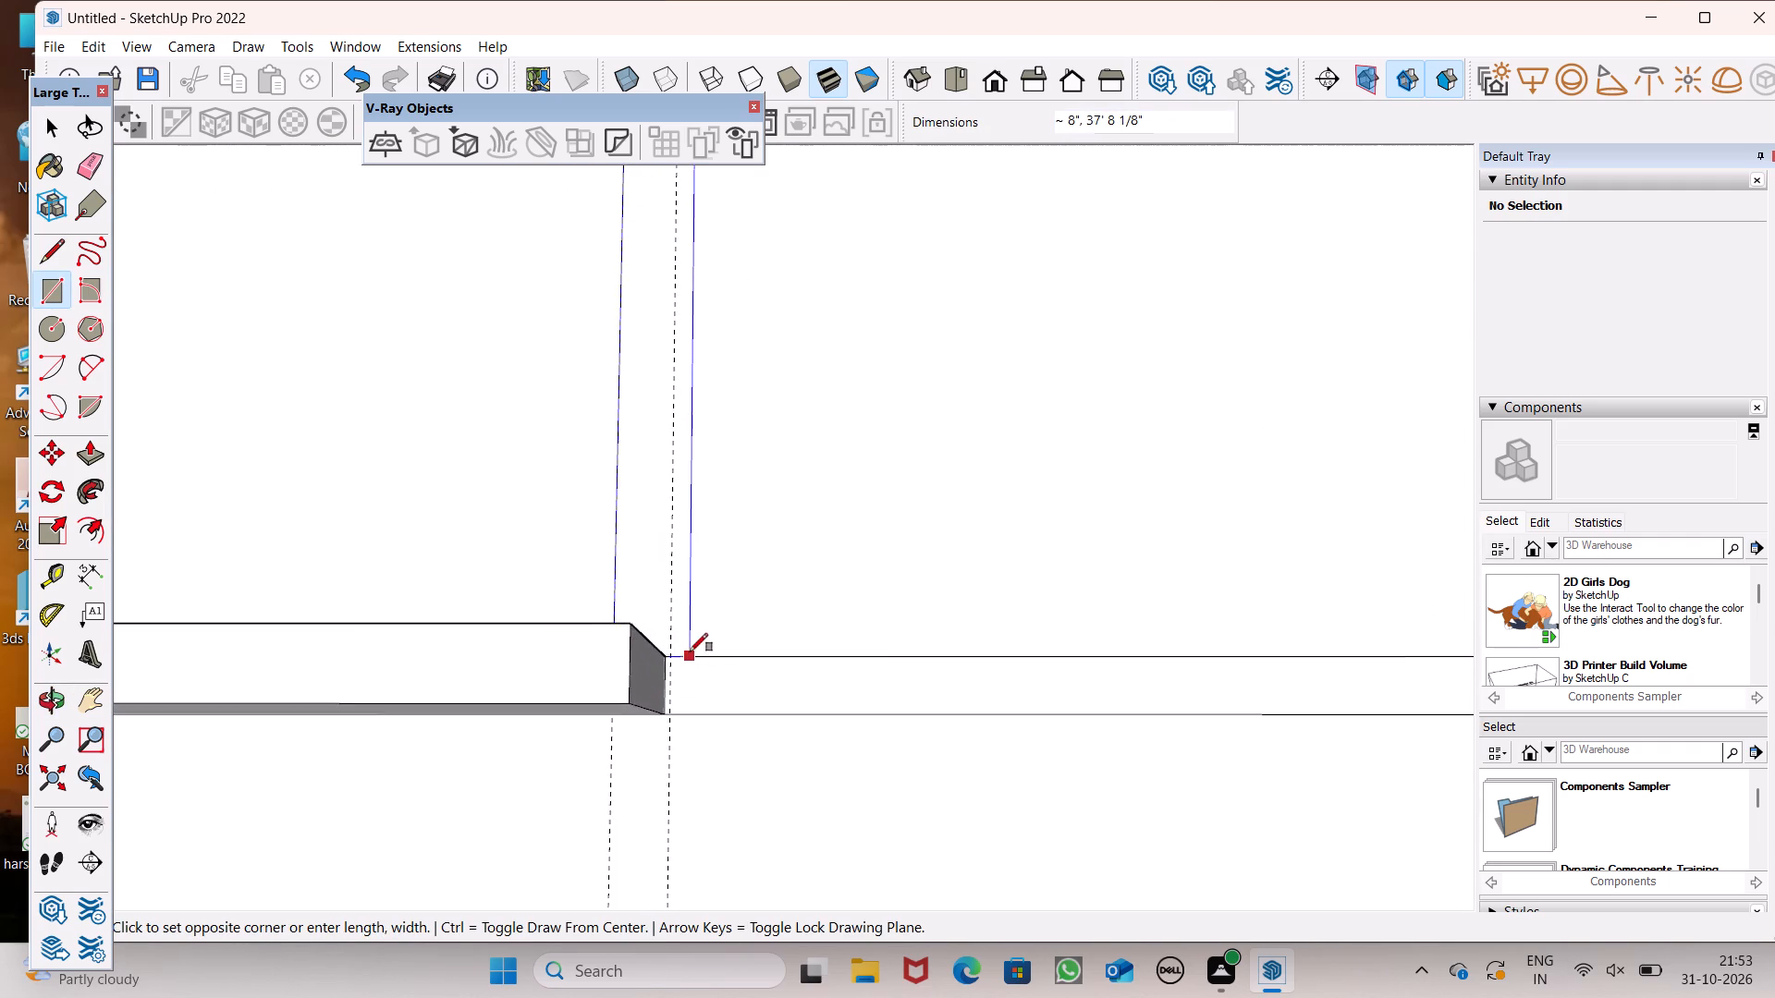
pyautogui.scroll(6, 690, 651)
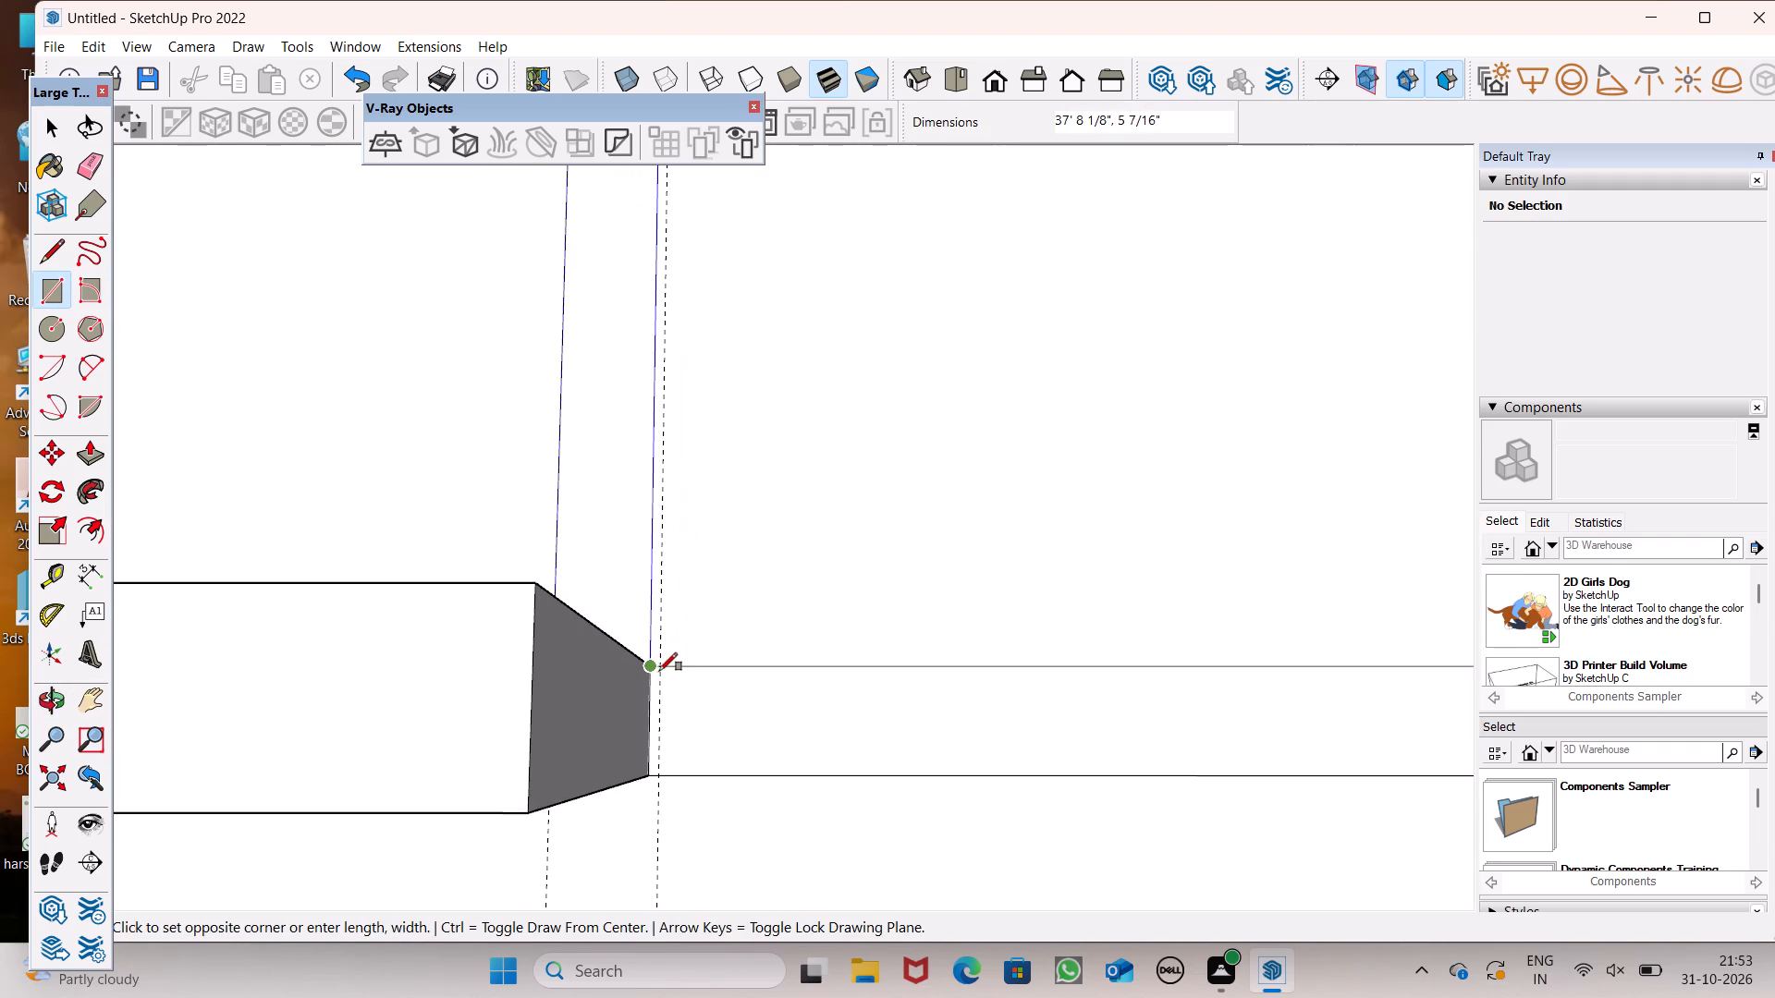
pyautogui.scroll(6, 659, 672)
pyautogui.click(651, 660)
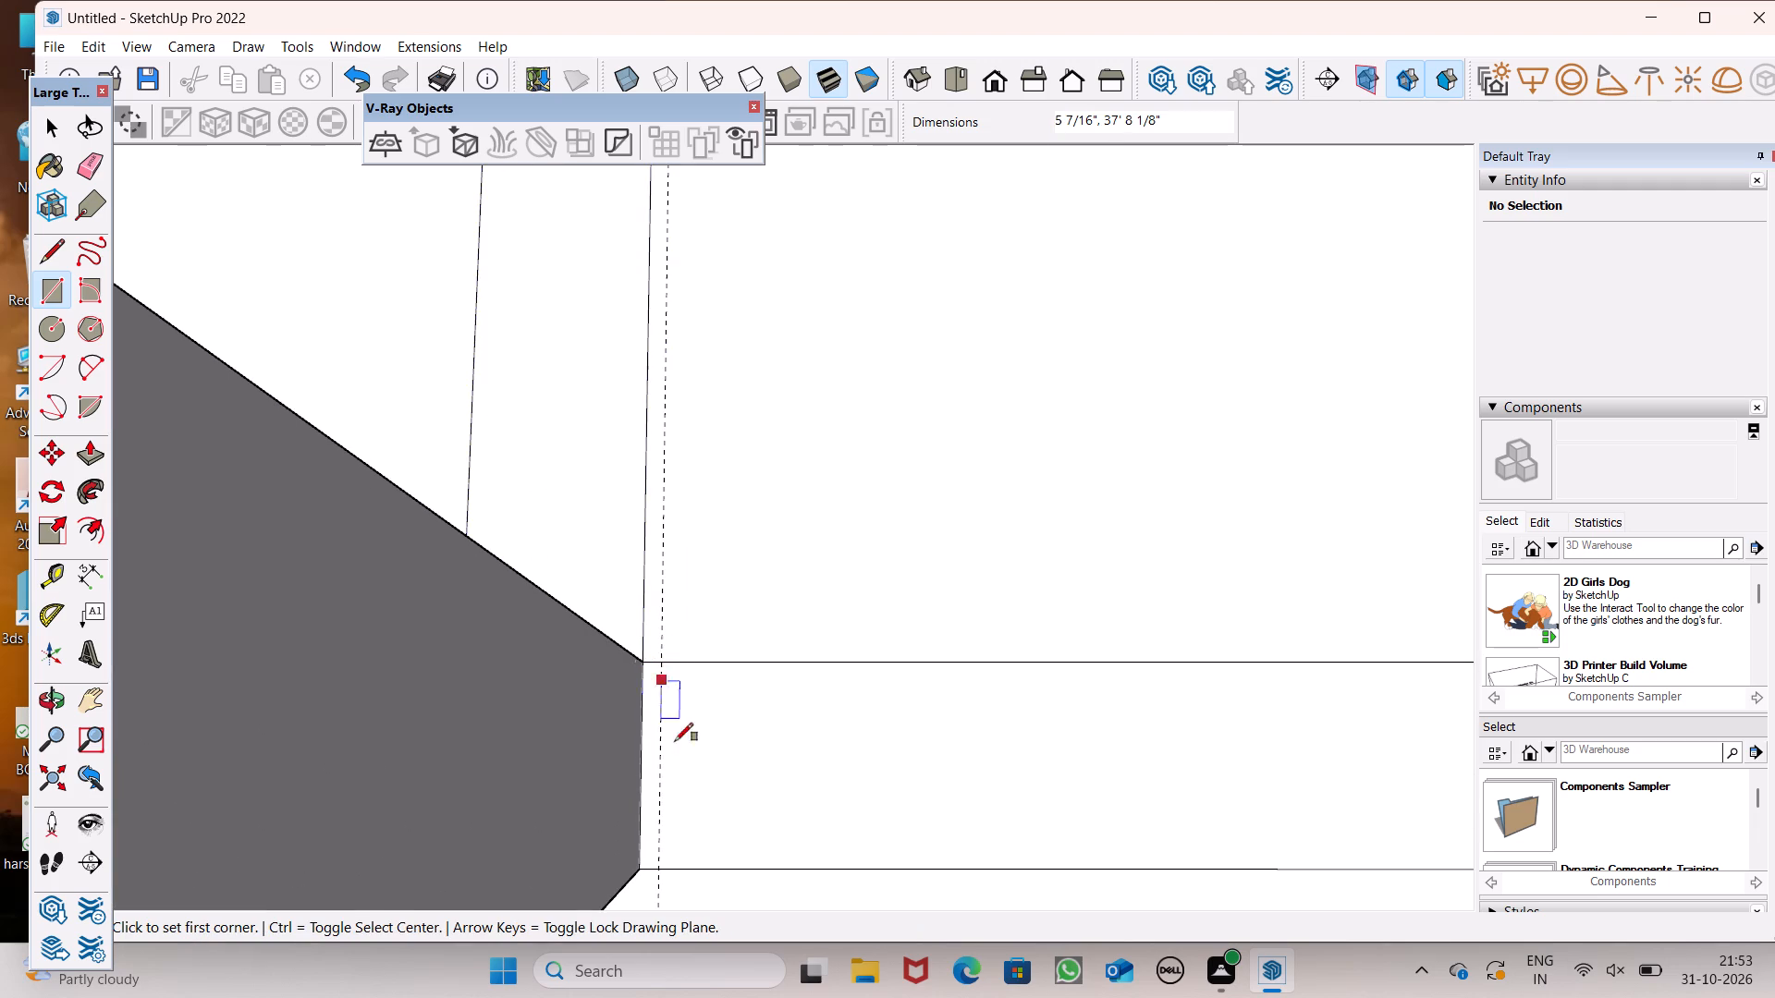
# Draw a narrow rectangle between the crosswise guides, from the front-to-back strip to the inner foot of the bay-side parapet.
pyautogui.scroll(-16, 675, 741)
pyautogui.scroll(-8, 629, 682)
pyautogui.scroll(-5, 535, 598)
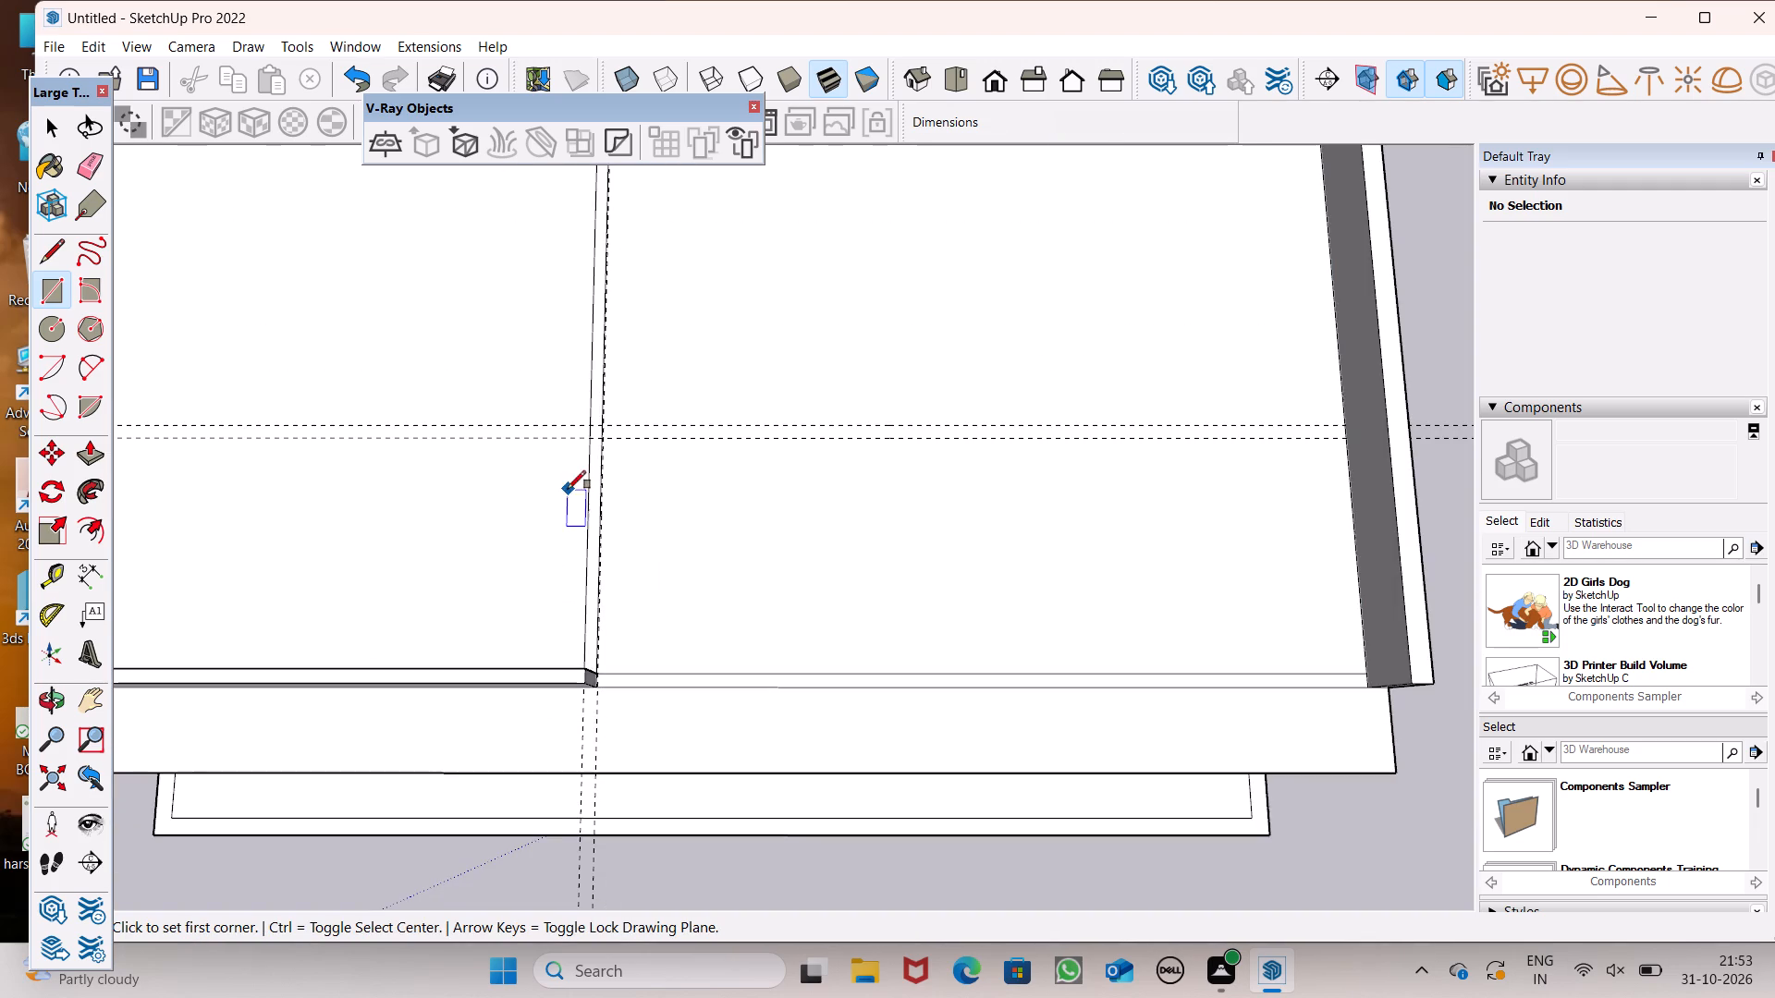
pyautogui.scroll(5, 568, 480)
pyautogui.click(607, 408)
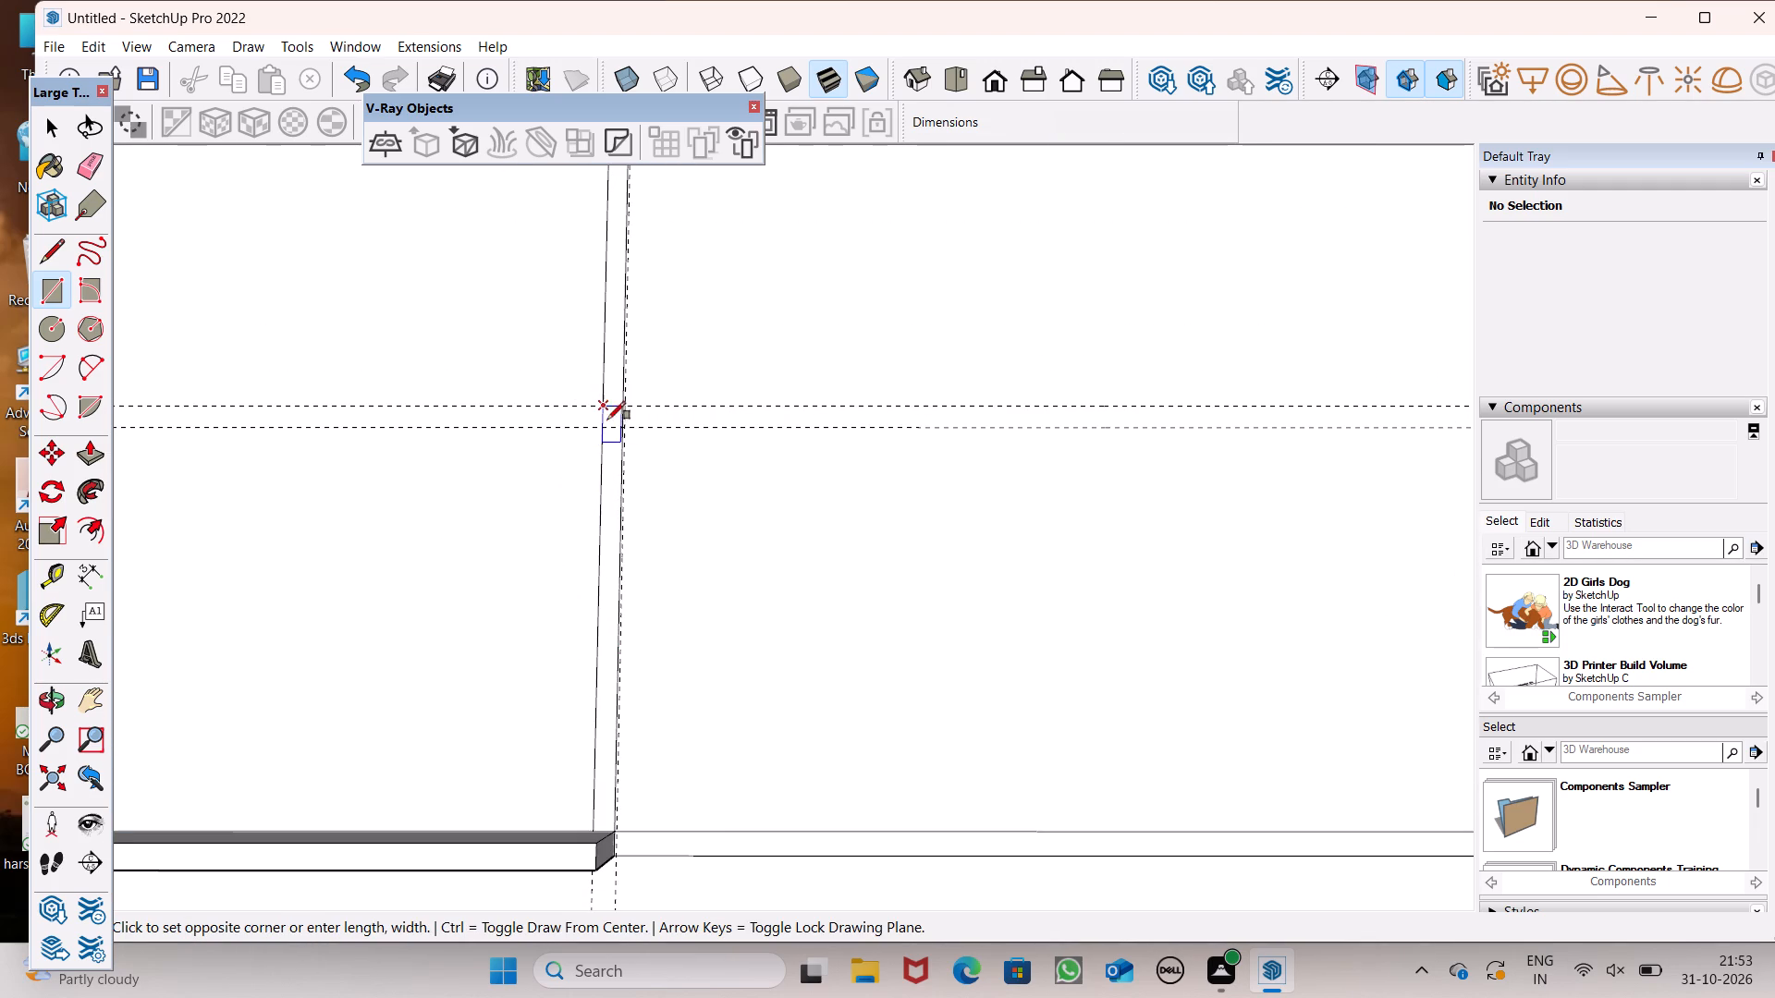
pyautogui.scroll(-3, 607, 456)
pyautogui.scroll(-4, 687, 456)
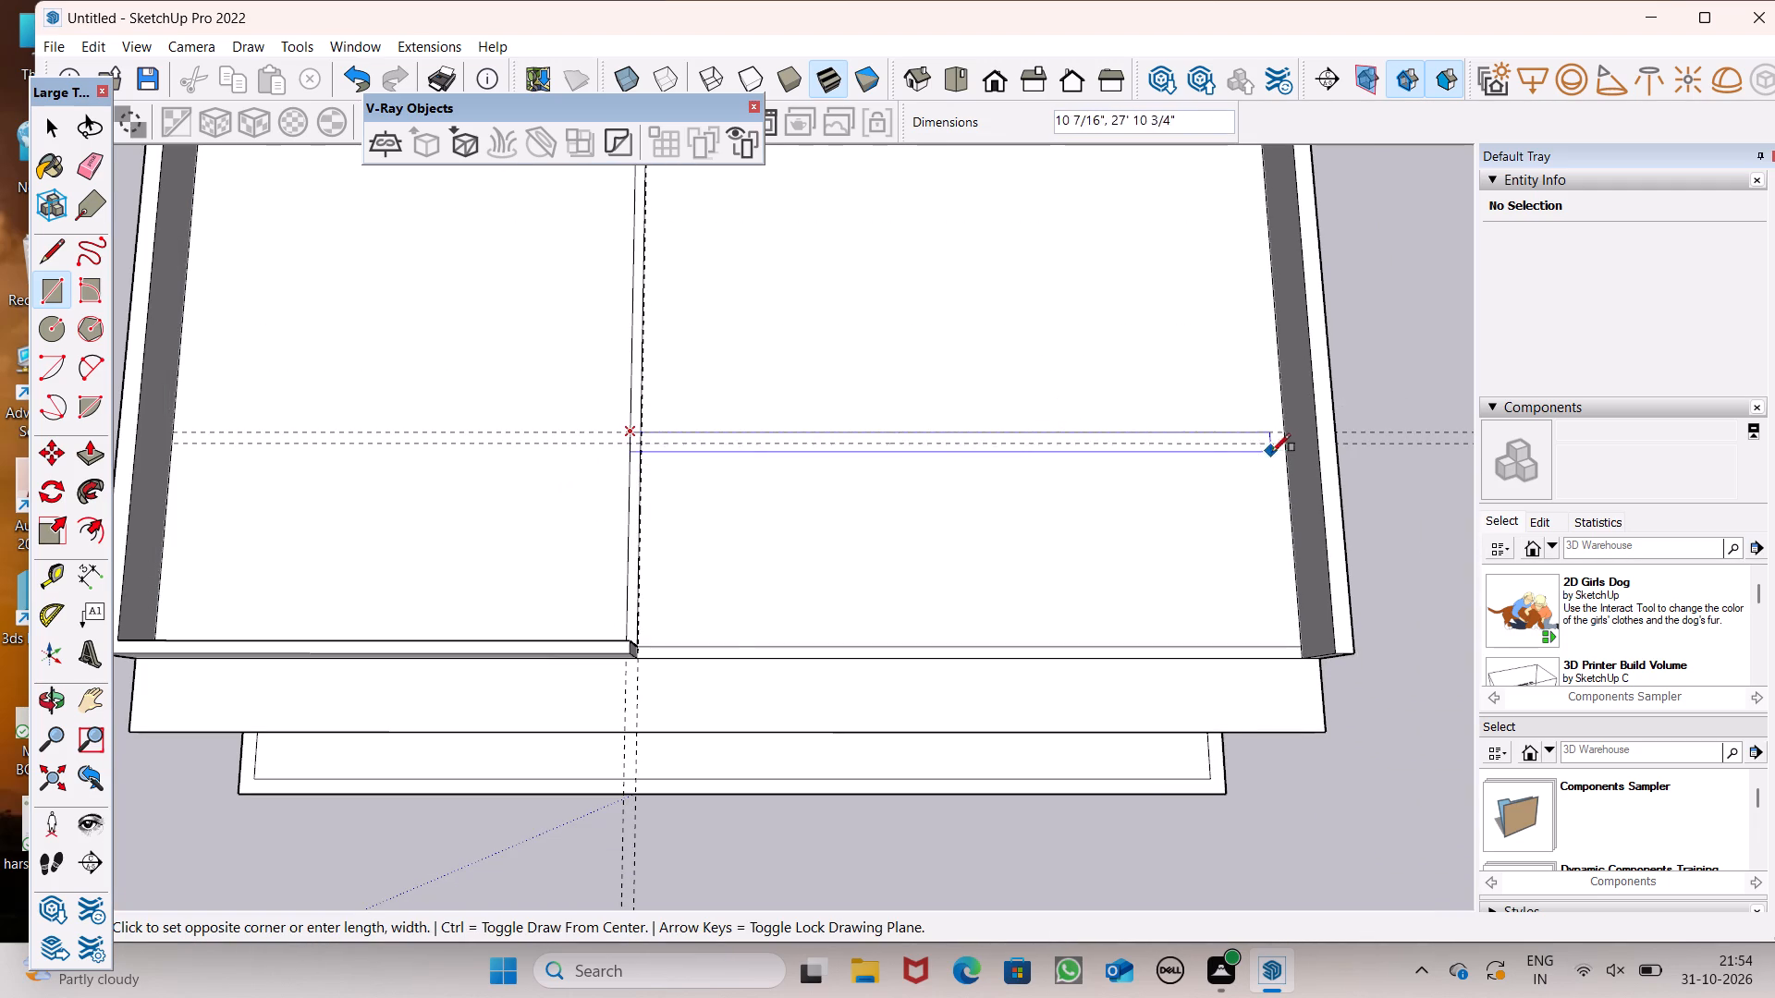
pyautogui.click(1287, 448)
# Erase both crosswise guides and both front-to-back guides.
pyautogui.scroll(-9, 922, 378)
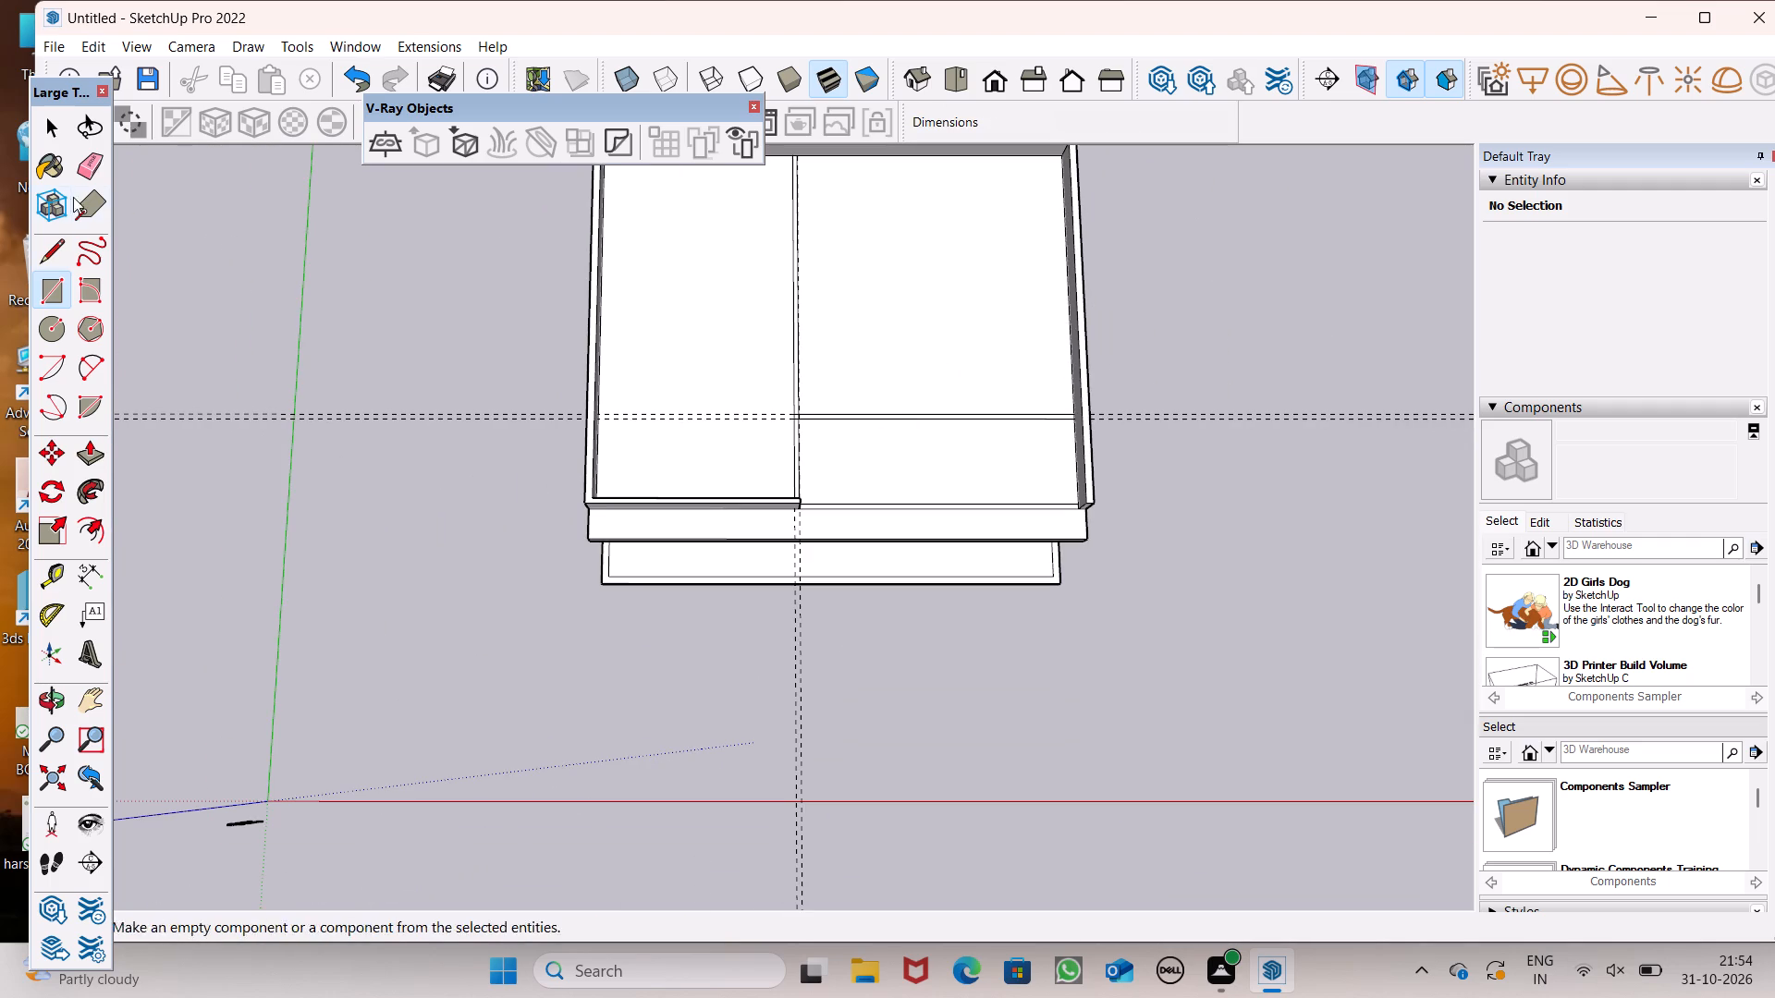
pyautogui.click(83, 171)
pyautogui.moveTo(442, 353); pyautogui.dragTo(478, 458)
pyautogui.moveTo(467, 367); pyautogui.dragTo(484, 451)
pyautogui.moveTo(824, 661); pyautogui.dragTo(773, 674)
# Erase the short line segments where the two roof strips meet, merging them into one T-shaped face.
pyautogui.scroll(8, 781, 432)
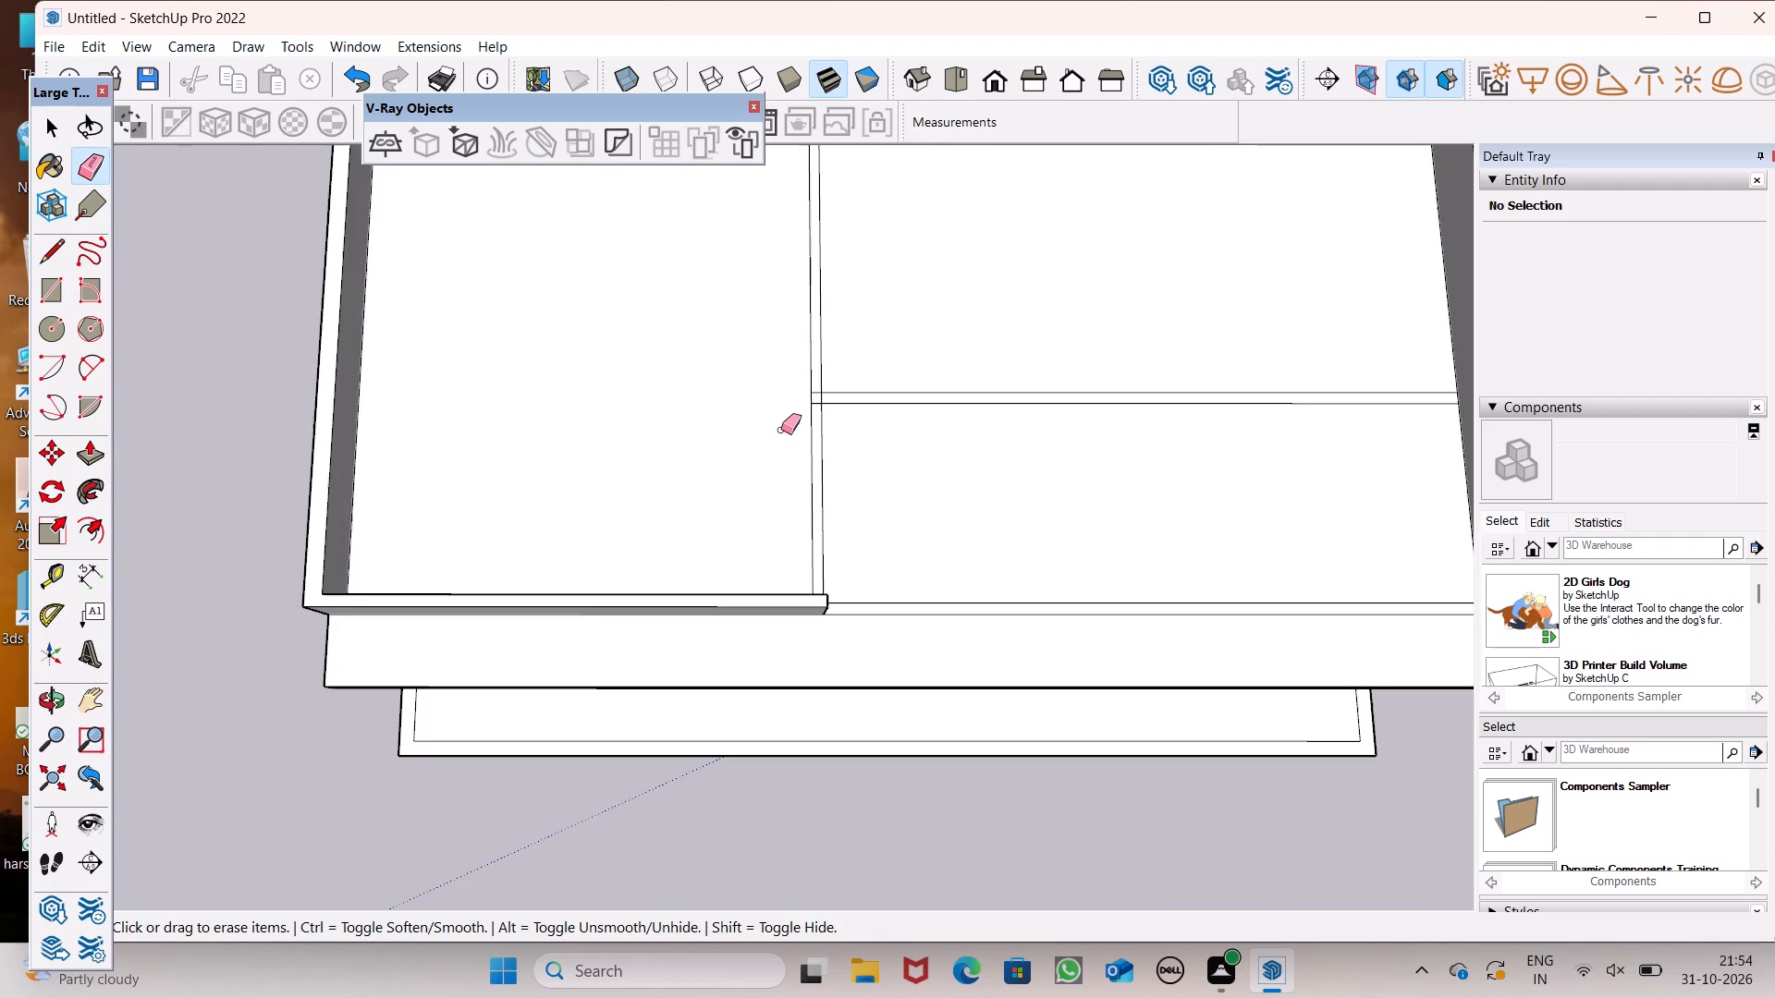
pyautogui.scroll(18, 788, 419)
pyautogui.moveTo(736, 367); pyautogui.dragTo(762, 461)
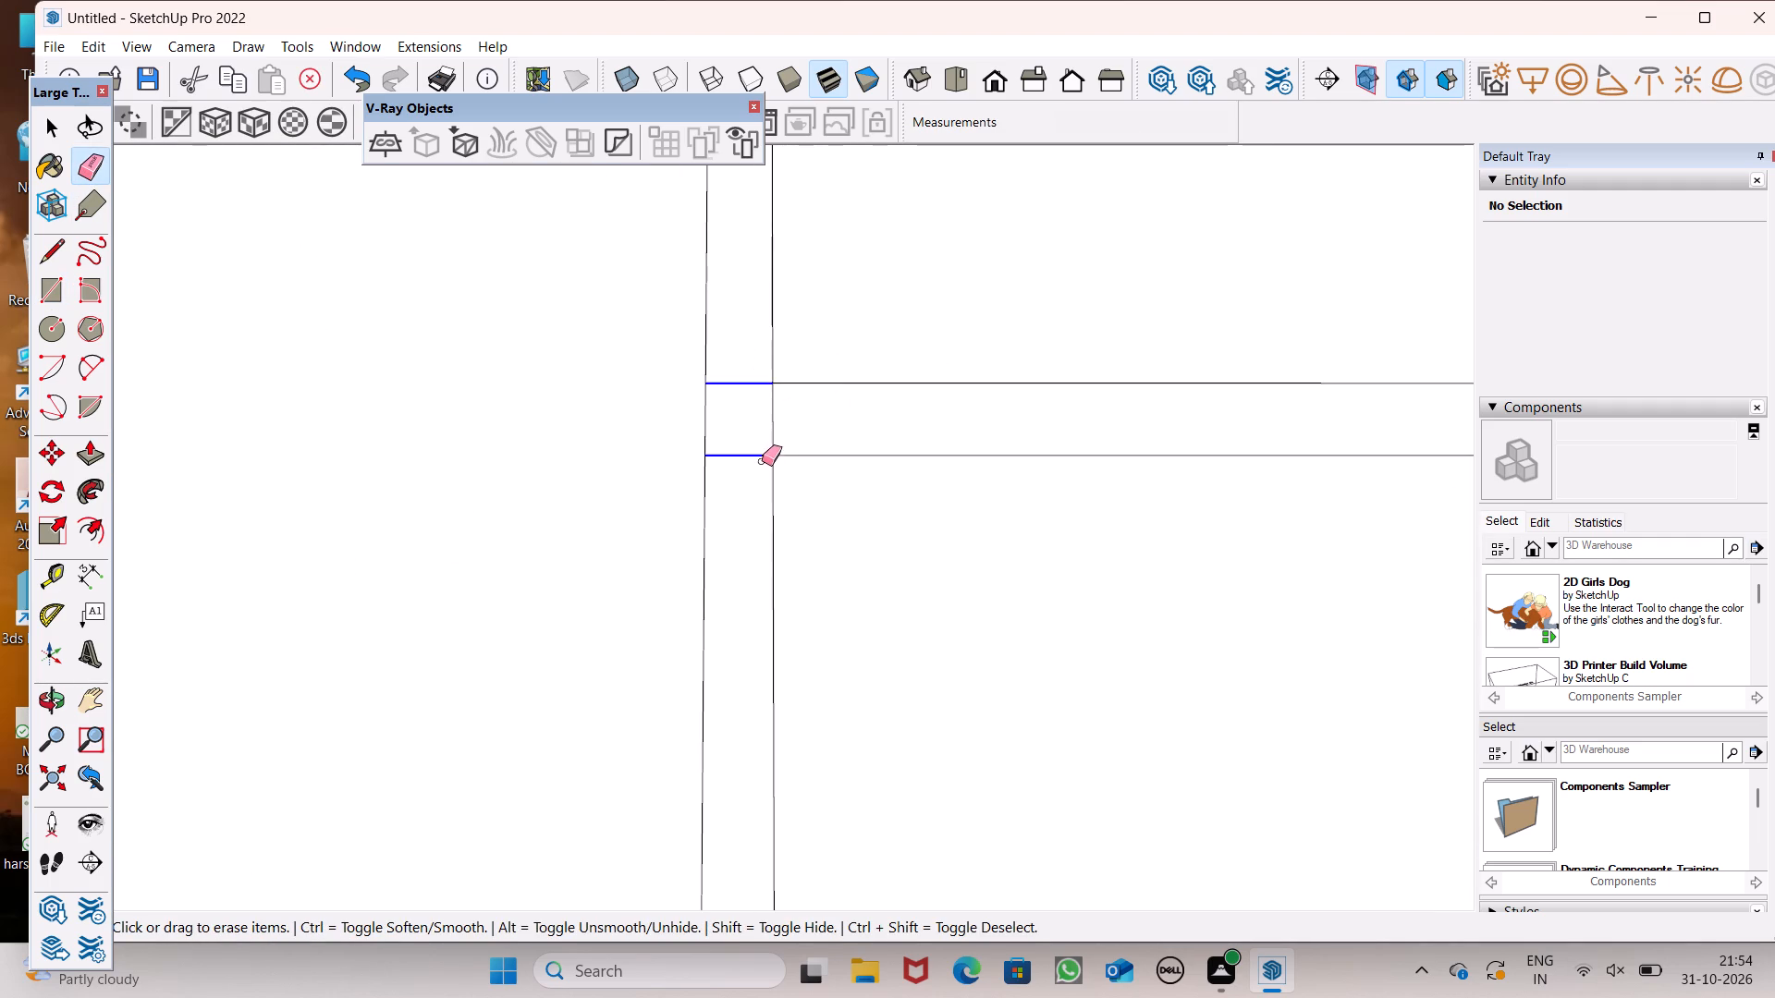
pyautogui.moveTo(762, 461); pyautogui.dragTo(777, 414)
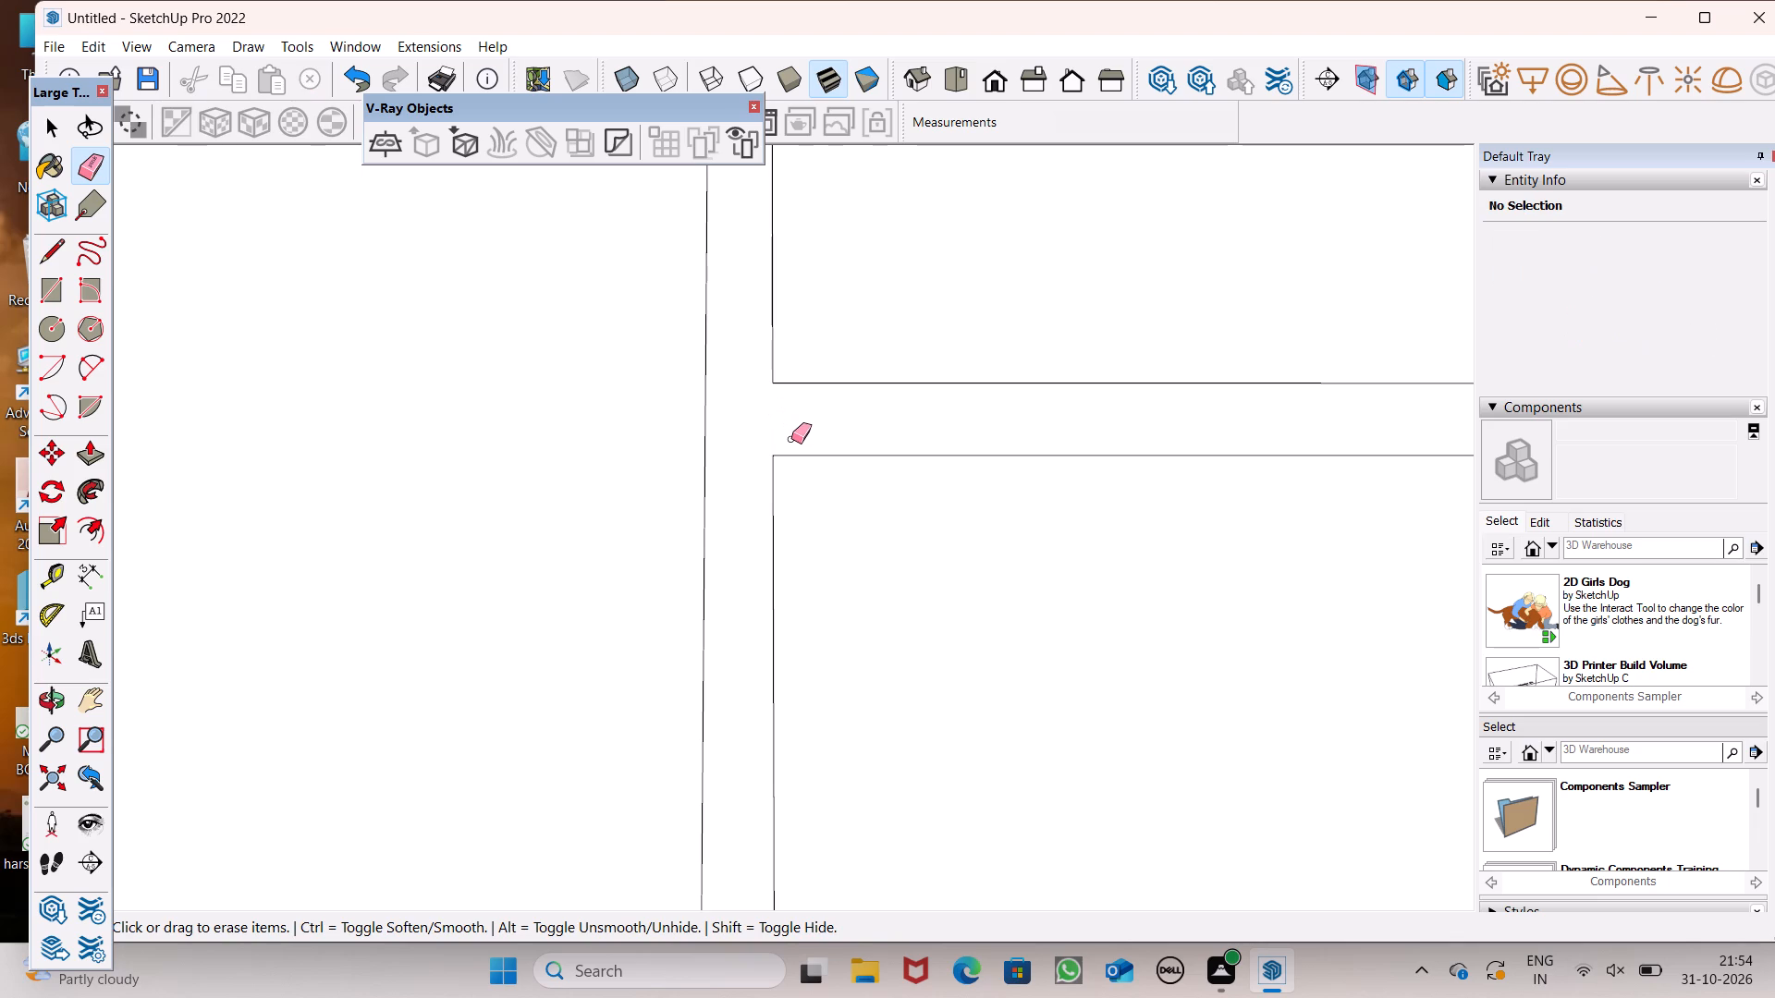
# Pull the narrow strip along the open front bay up 3', level with the top of the front parapet.
pyautogui.scroll(-10, 737, 447)
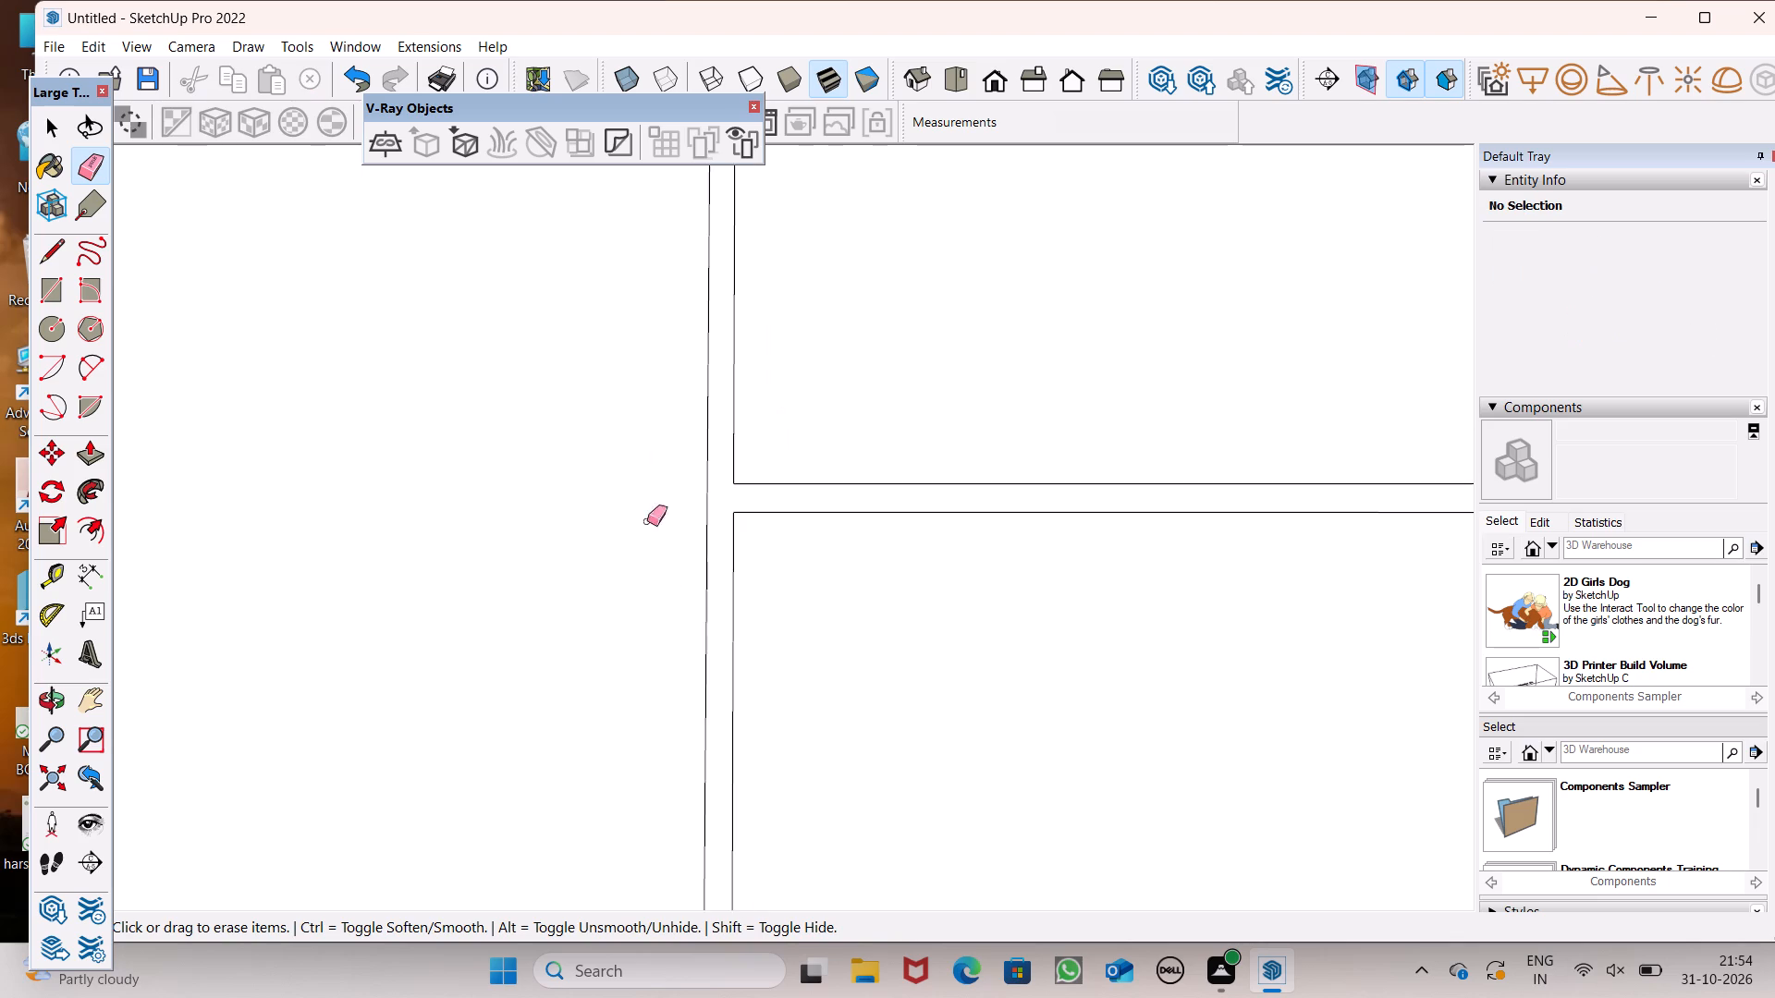
pyautogui.scroll(-15, 625, 455)
pyautogui.moveTo(693, 590); pyautogui.dragTo(641, 205, button='middle')
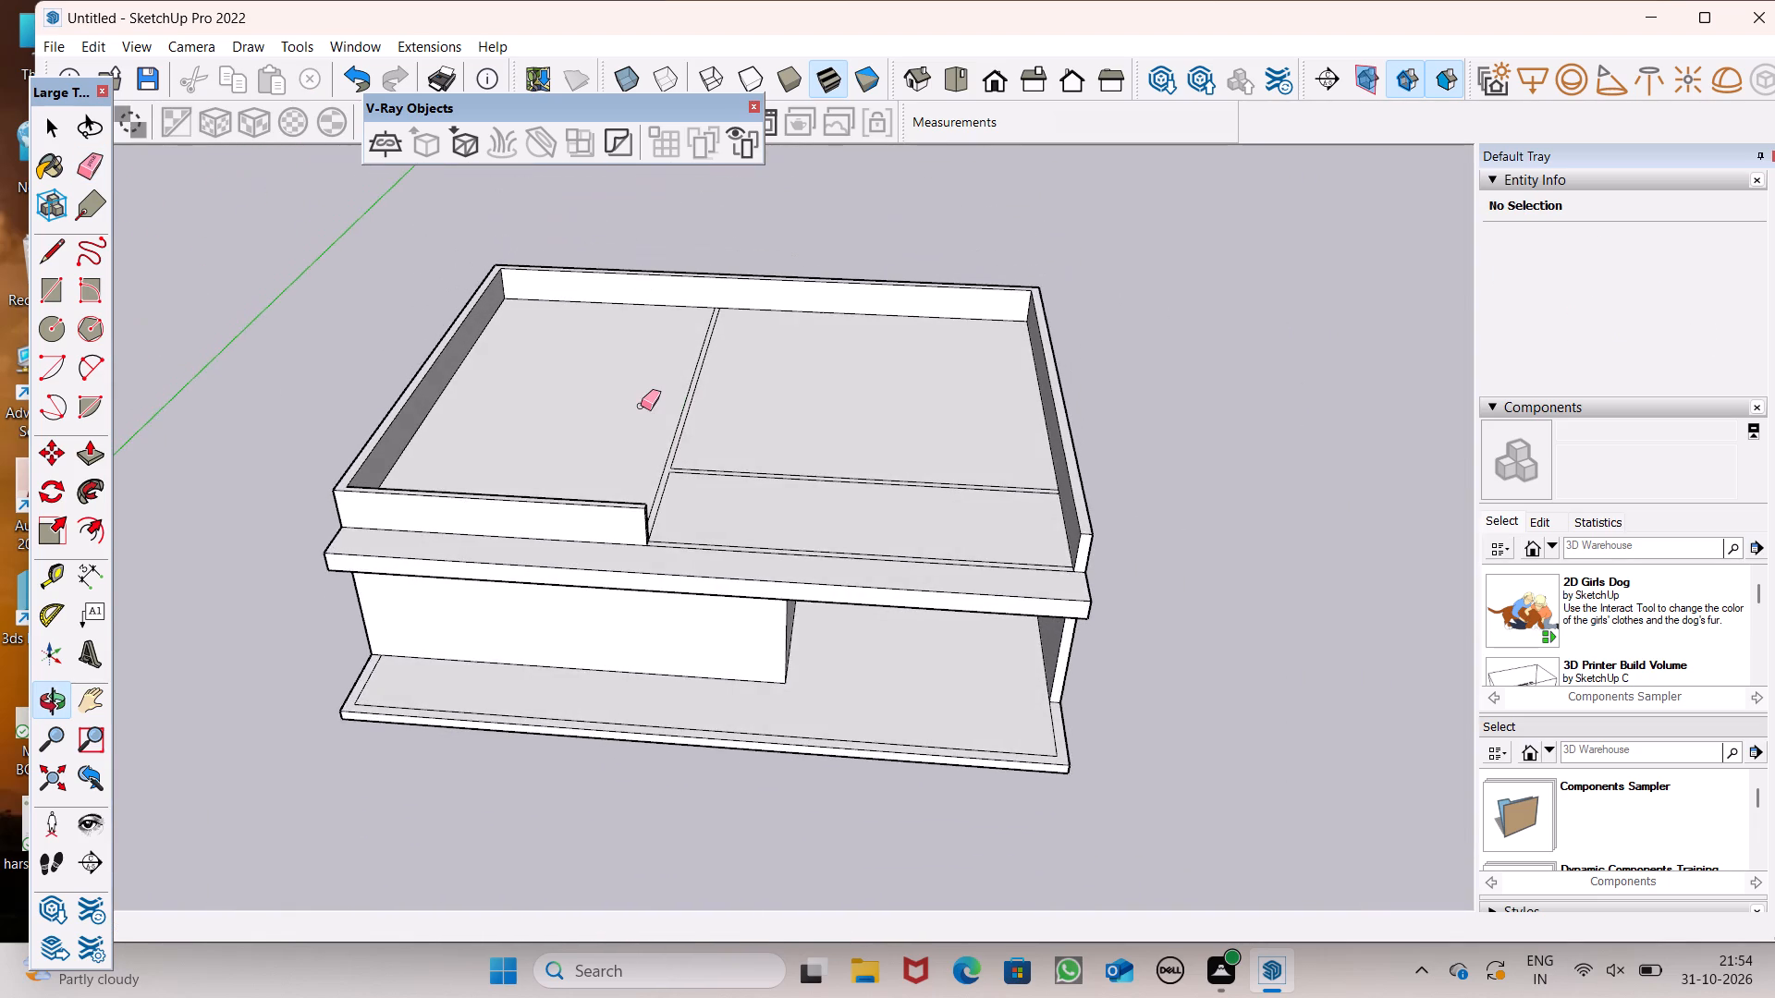
pyautogui.scroll(3, 641, 406)
pyautogui.scroll(-2, 527, 461)
pyautogui.moveTo(634, 444); pyautogui.dragTo(631, 398, button='middle')
pyautogui.scroll(1, 633, 435)
pyautogui.moveTo(636, 434); pyautogui.dragTo(638, 458, button='middle')
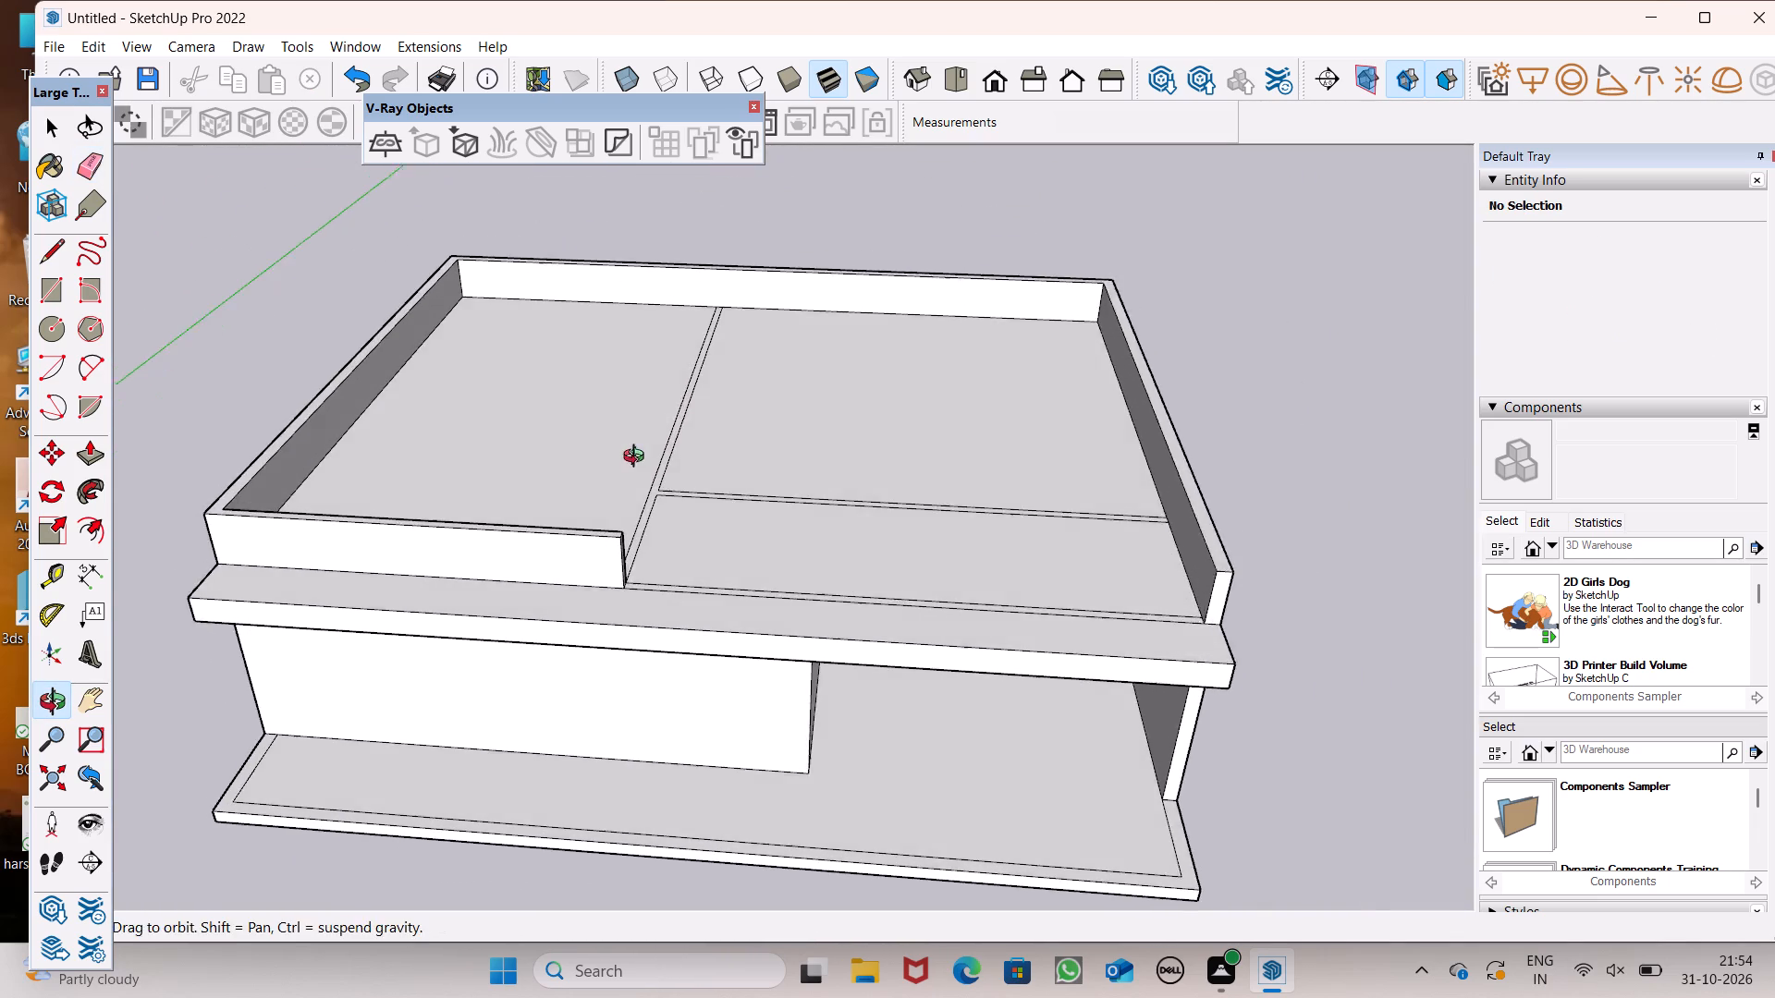
pyautogui.moveTo(638, 458); pyautogui.dragTo(638, 459, button='middle')
pyautogui.scroll(1, 638, 459)
pyautogui.scroll(8, 649, 609)
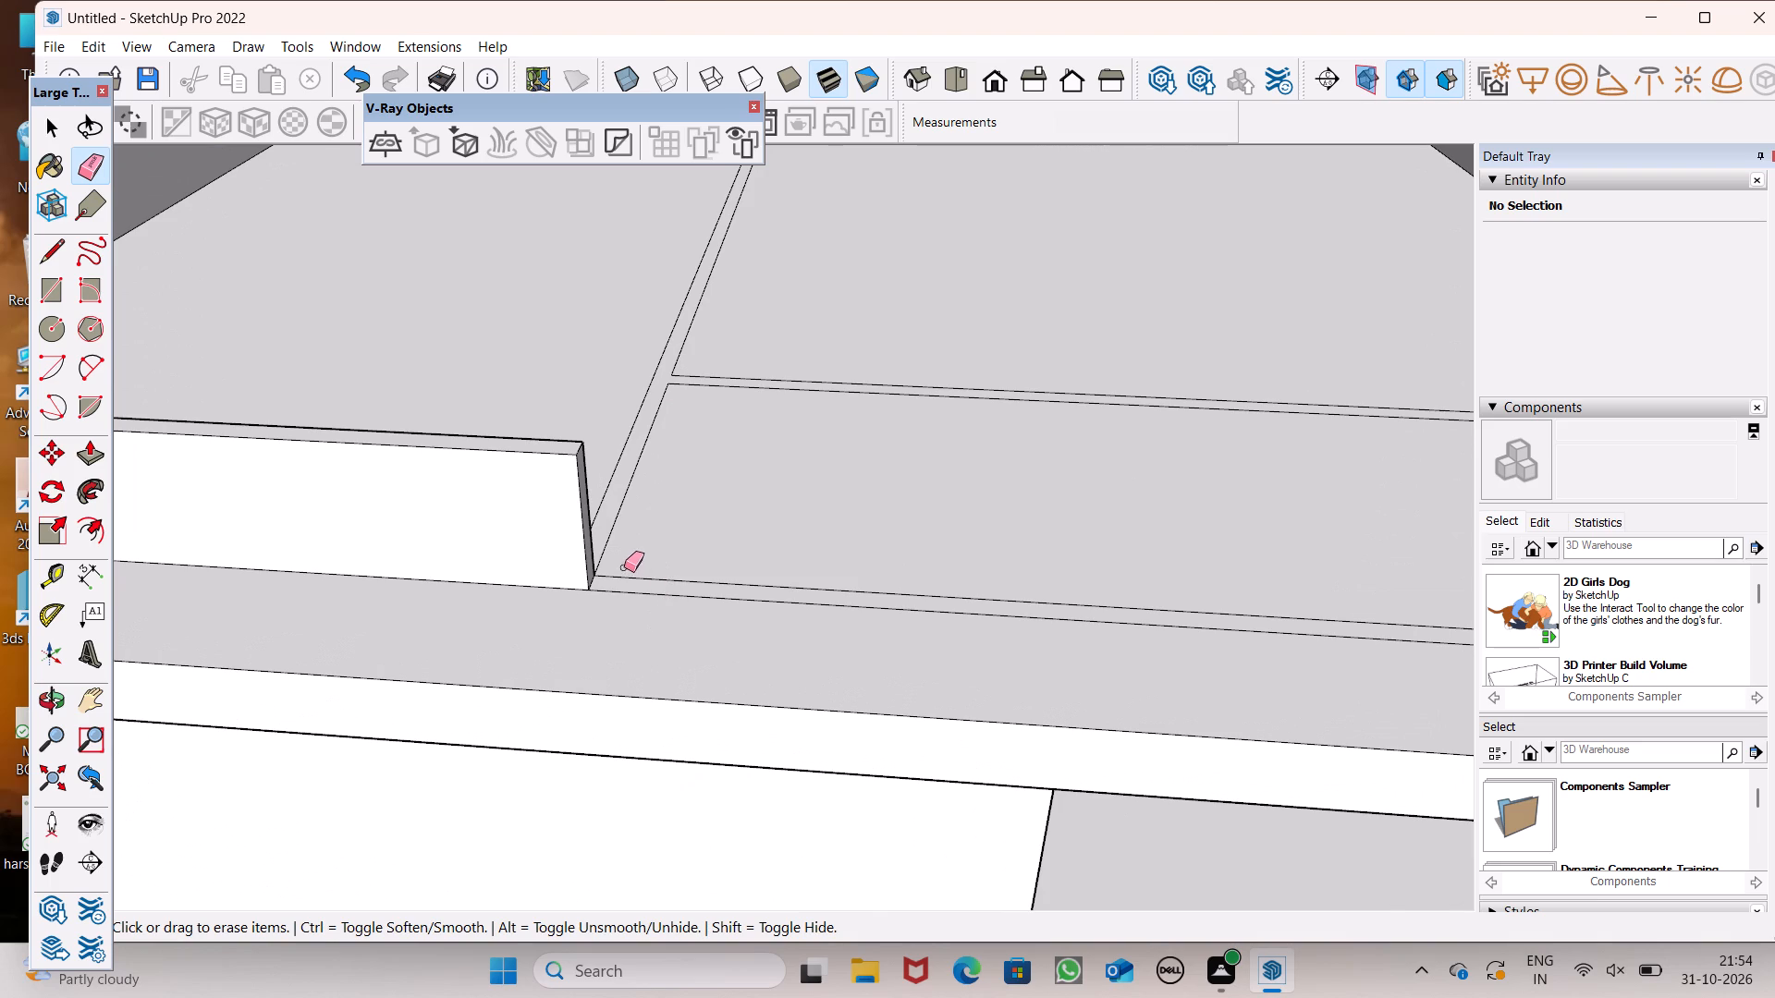
pyautogui.scroll(-5, 603, 566)
pyautogui.moveTo(576, 561); pyautogui.dragTo(601, 631, button='middle')
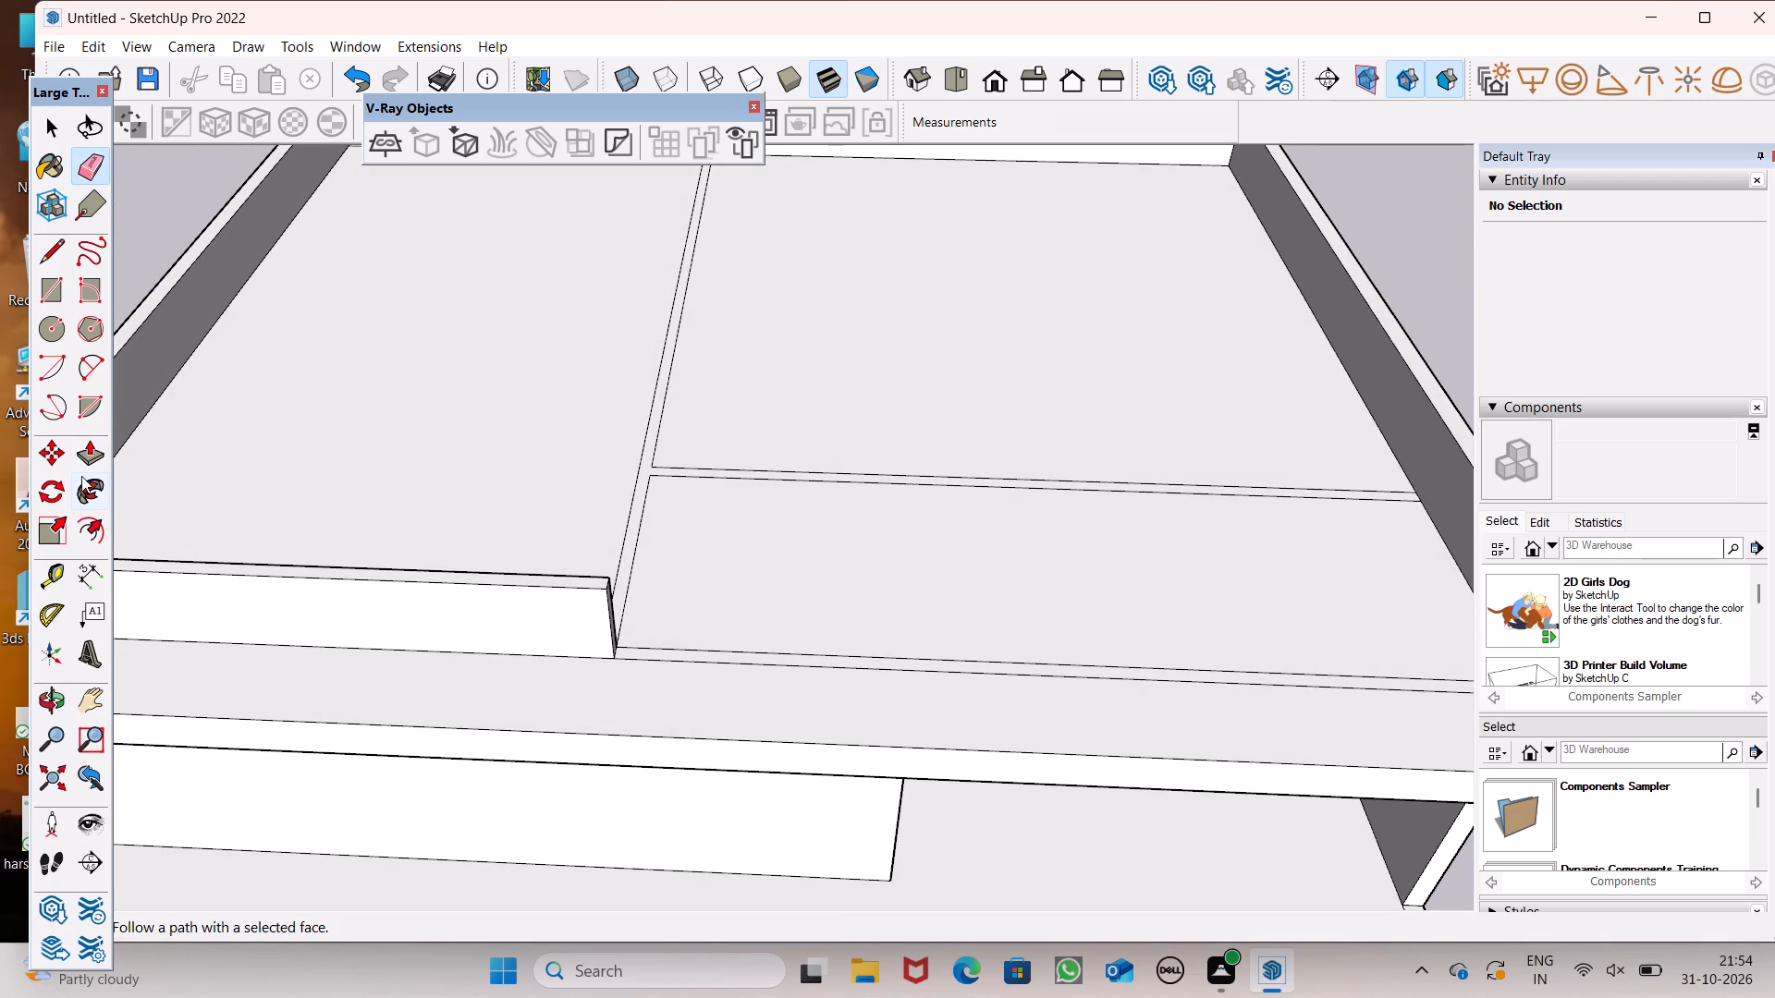
pyautogui.click(99, 456)
pyautogui.scroll(-6, 739, 425)
pyautogui.moveTo(755, 477); pyautogui.dragTo(654, 417, button='middle')
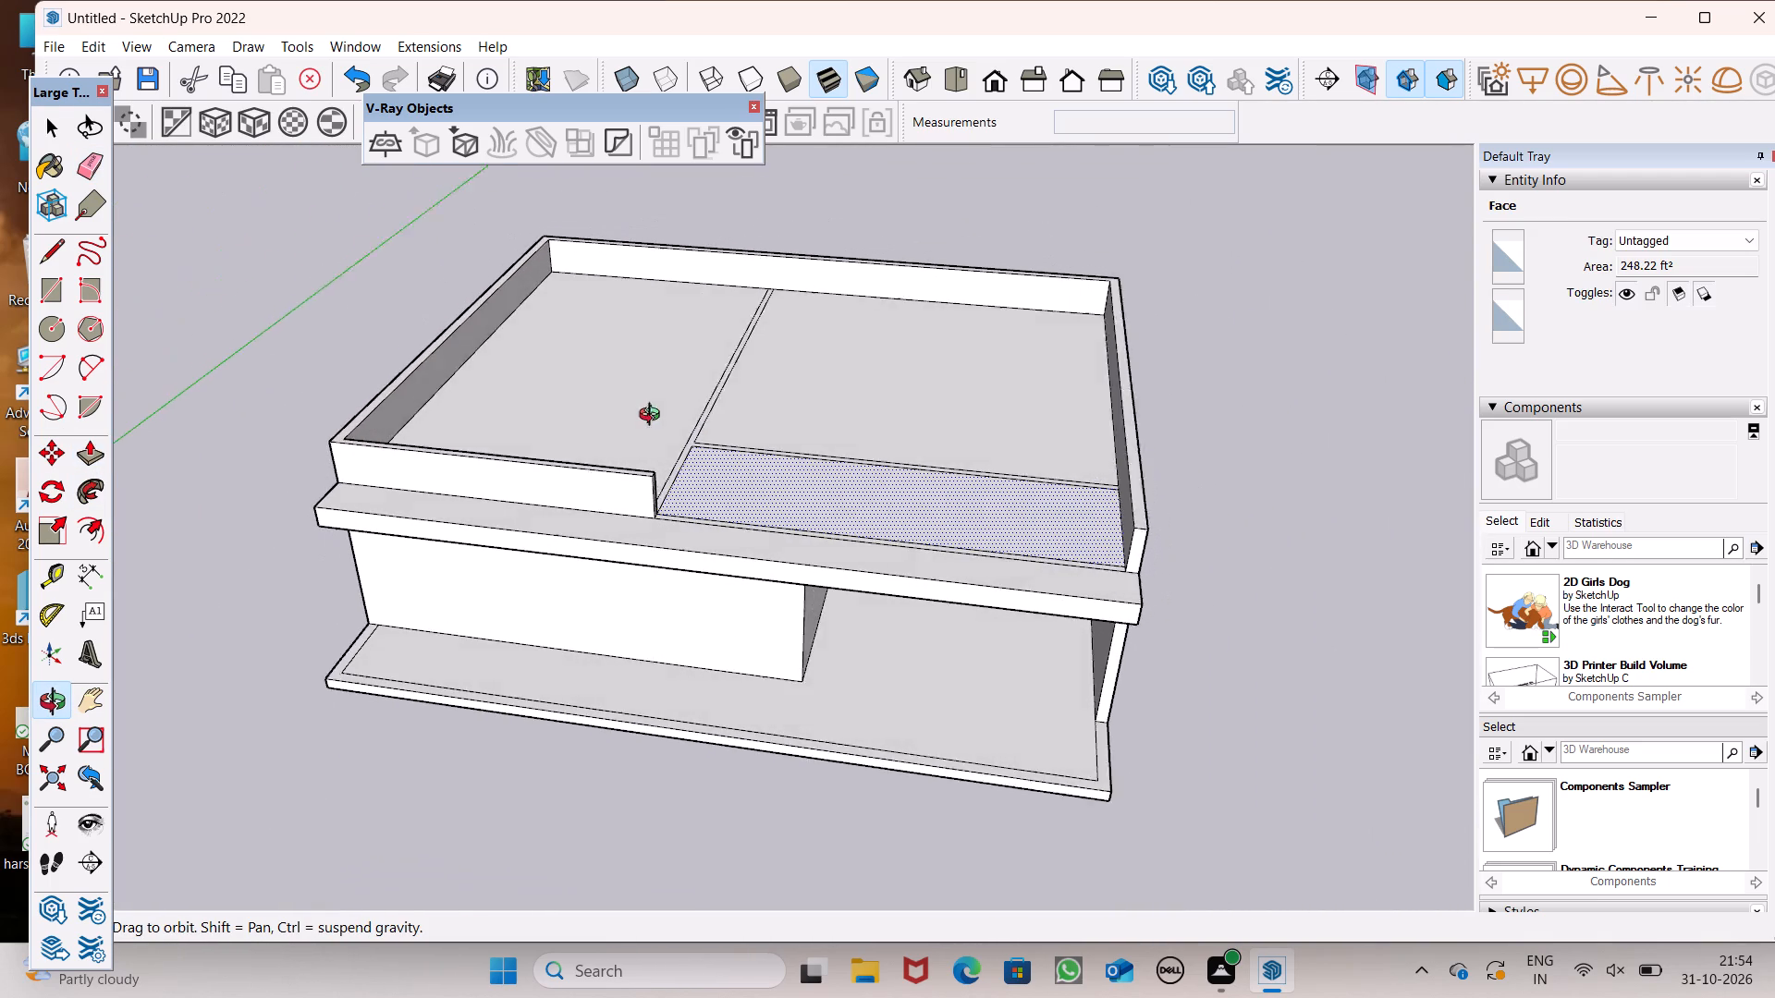
pyautogui.moveTo(654, 417); pyautogui.dragTo(651, 419, button='middle')
pyautogui.scroll(8, 651, 419)
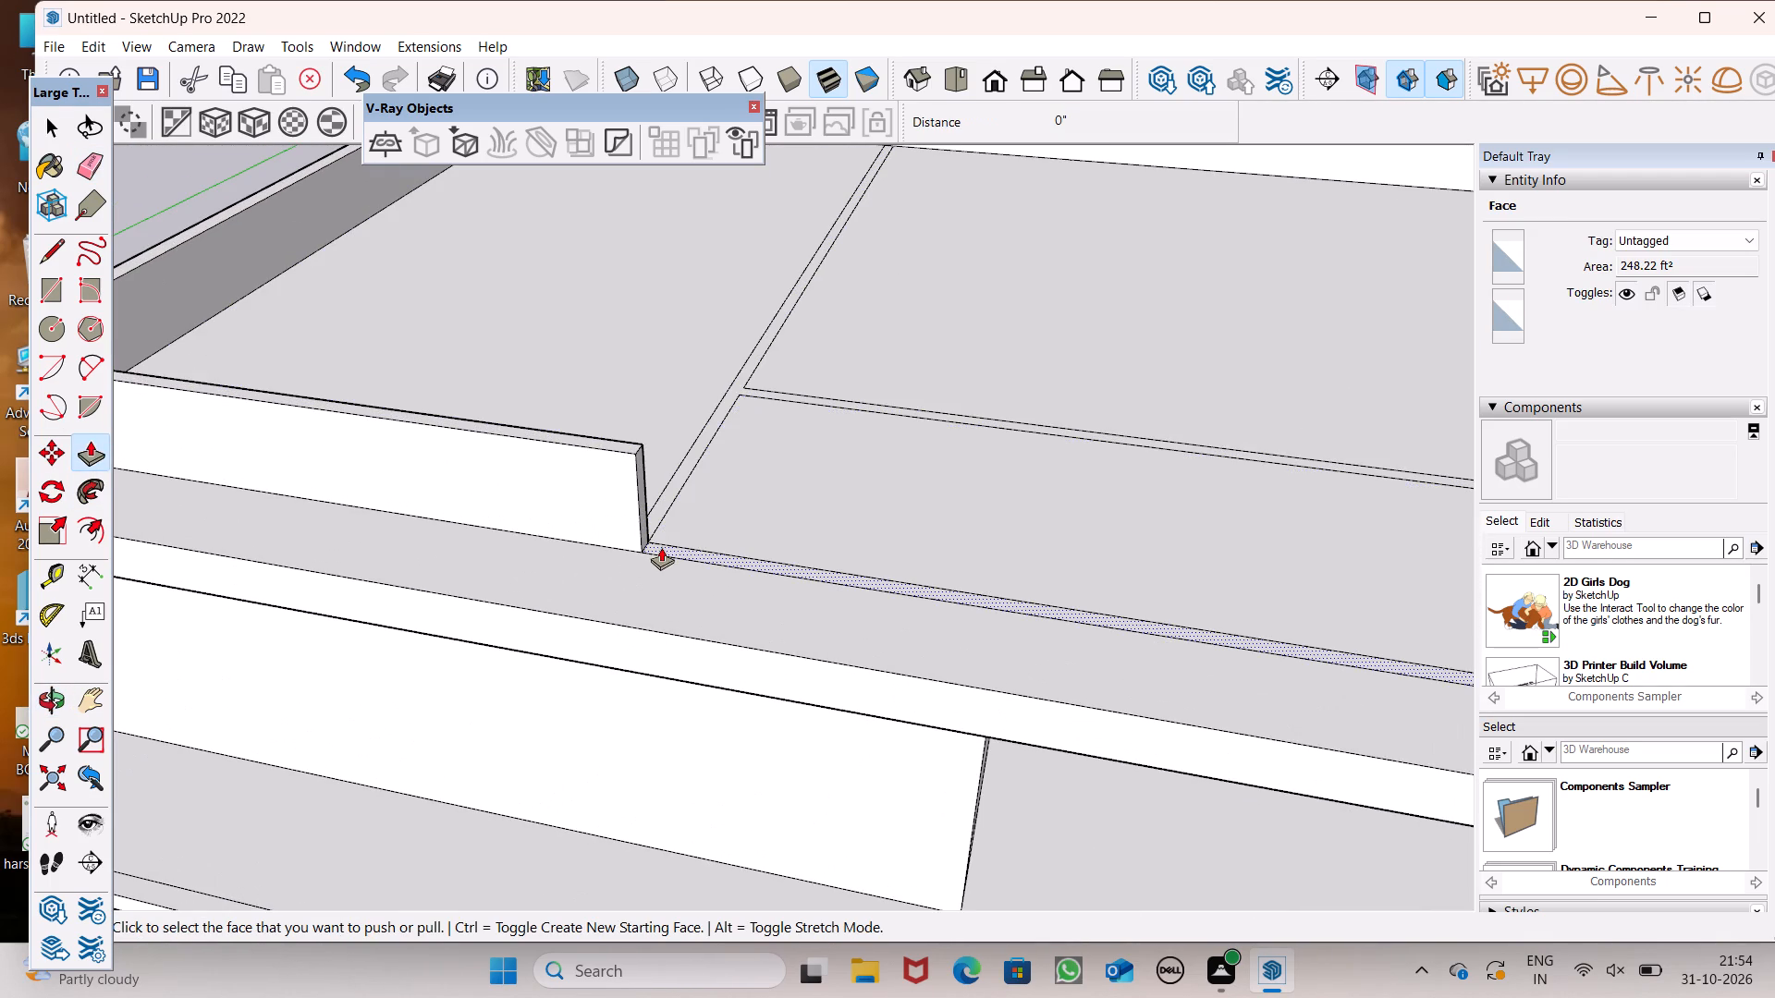
pyautogui.moveTo(658, 548); pyautogui.dragTo(611, 441)
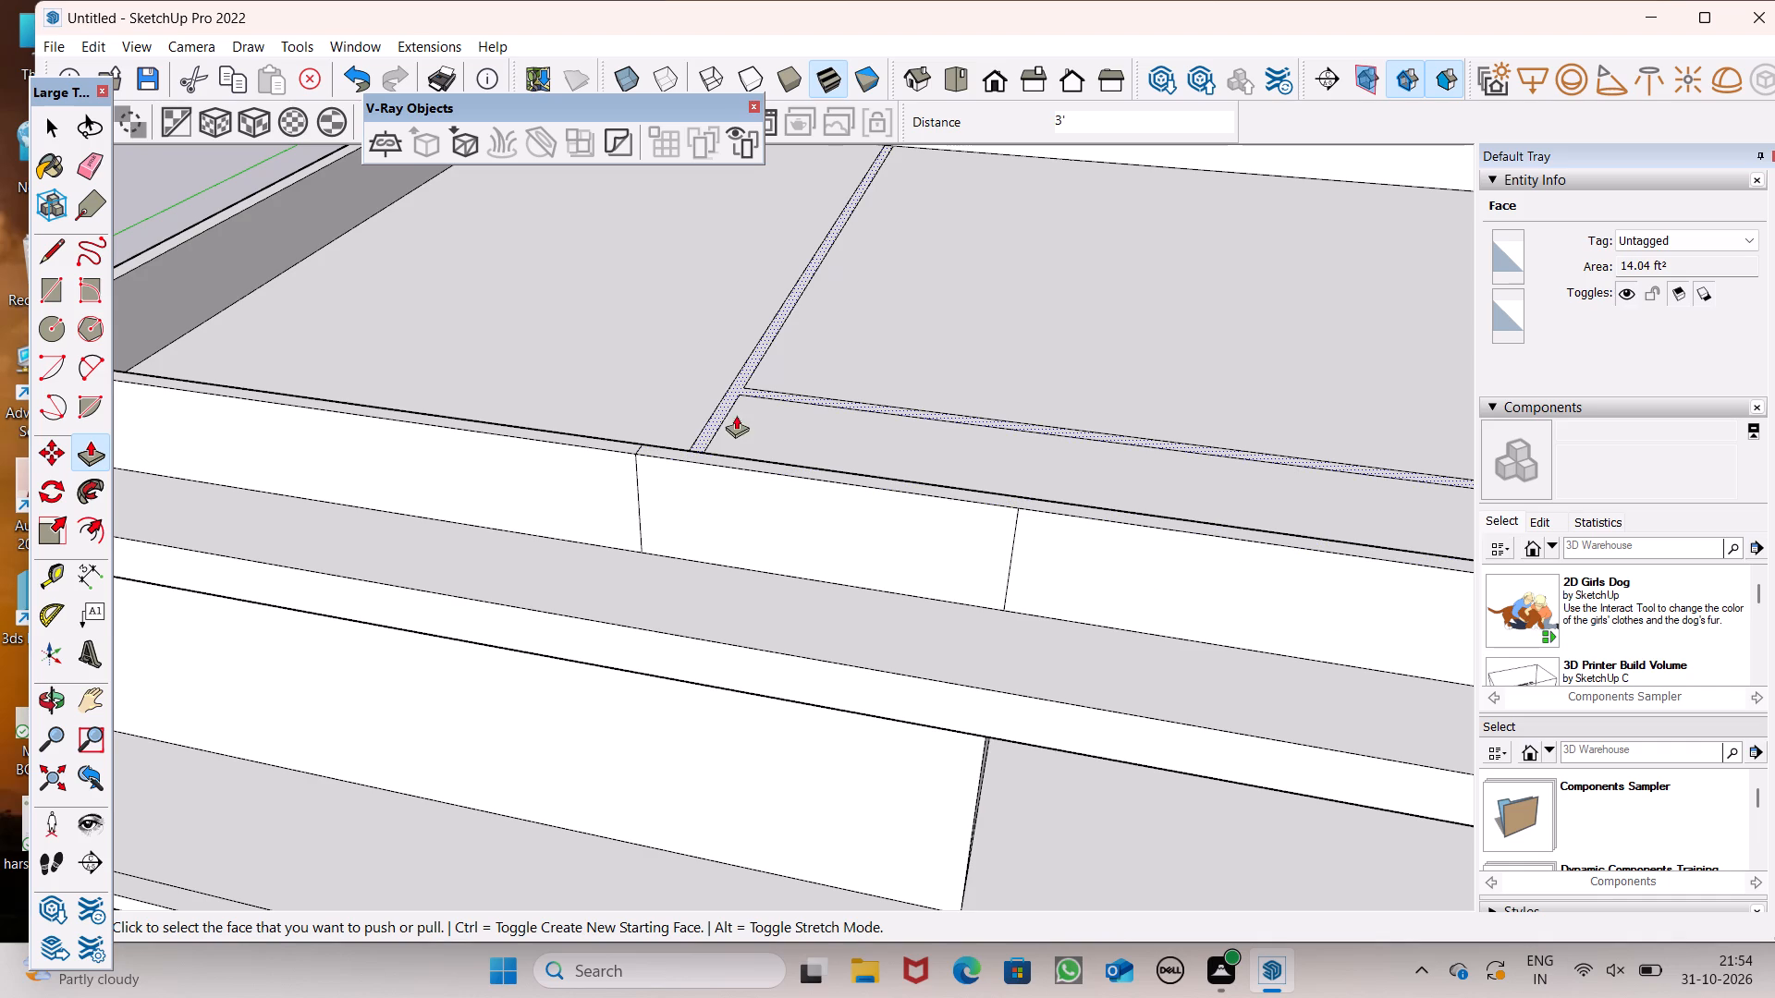
# Pull the T-shaped divider strip face on the roof up 3', level with the top of the parapet.
pyautogui.moveTo(703, 427); pyautogui.dragTo(633, 427)
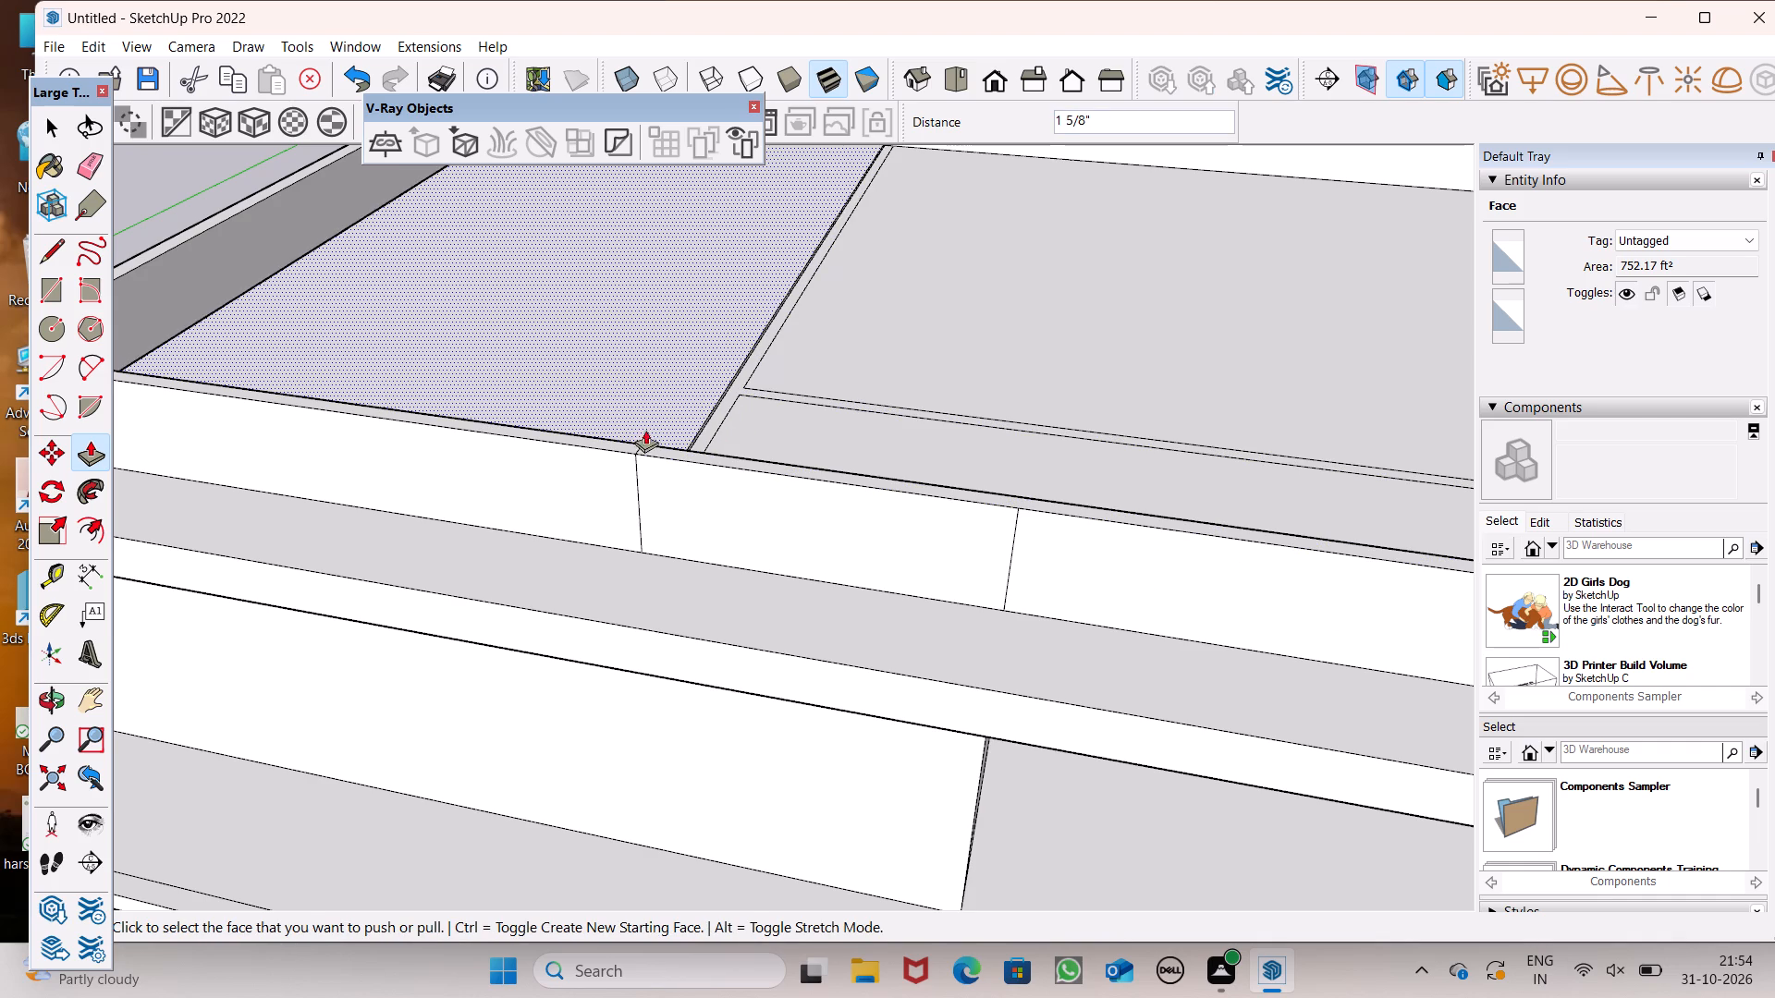
pyautogui.hotkey('ctrl', 'z')
pyautogui.scroll(-2, 704, 528)
pyautogui.moveTo(704, 517); pyautogui.dragTo(767, 596, button='middle')
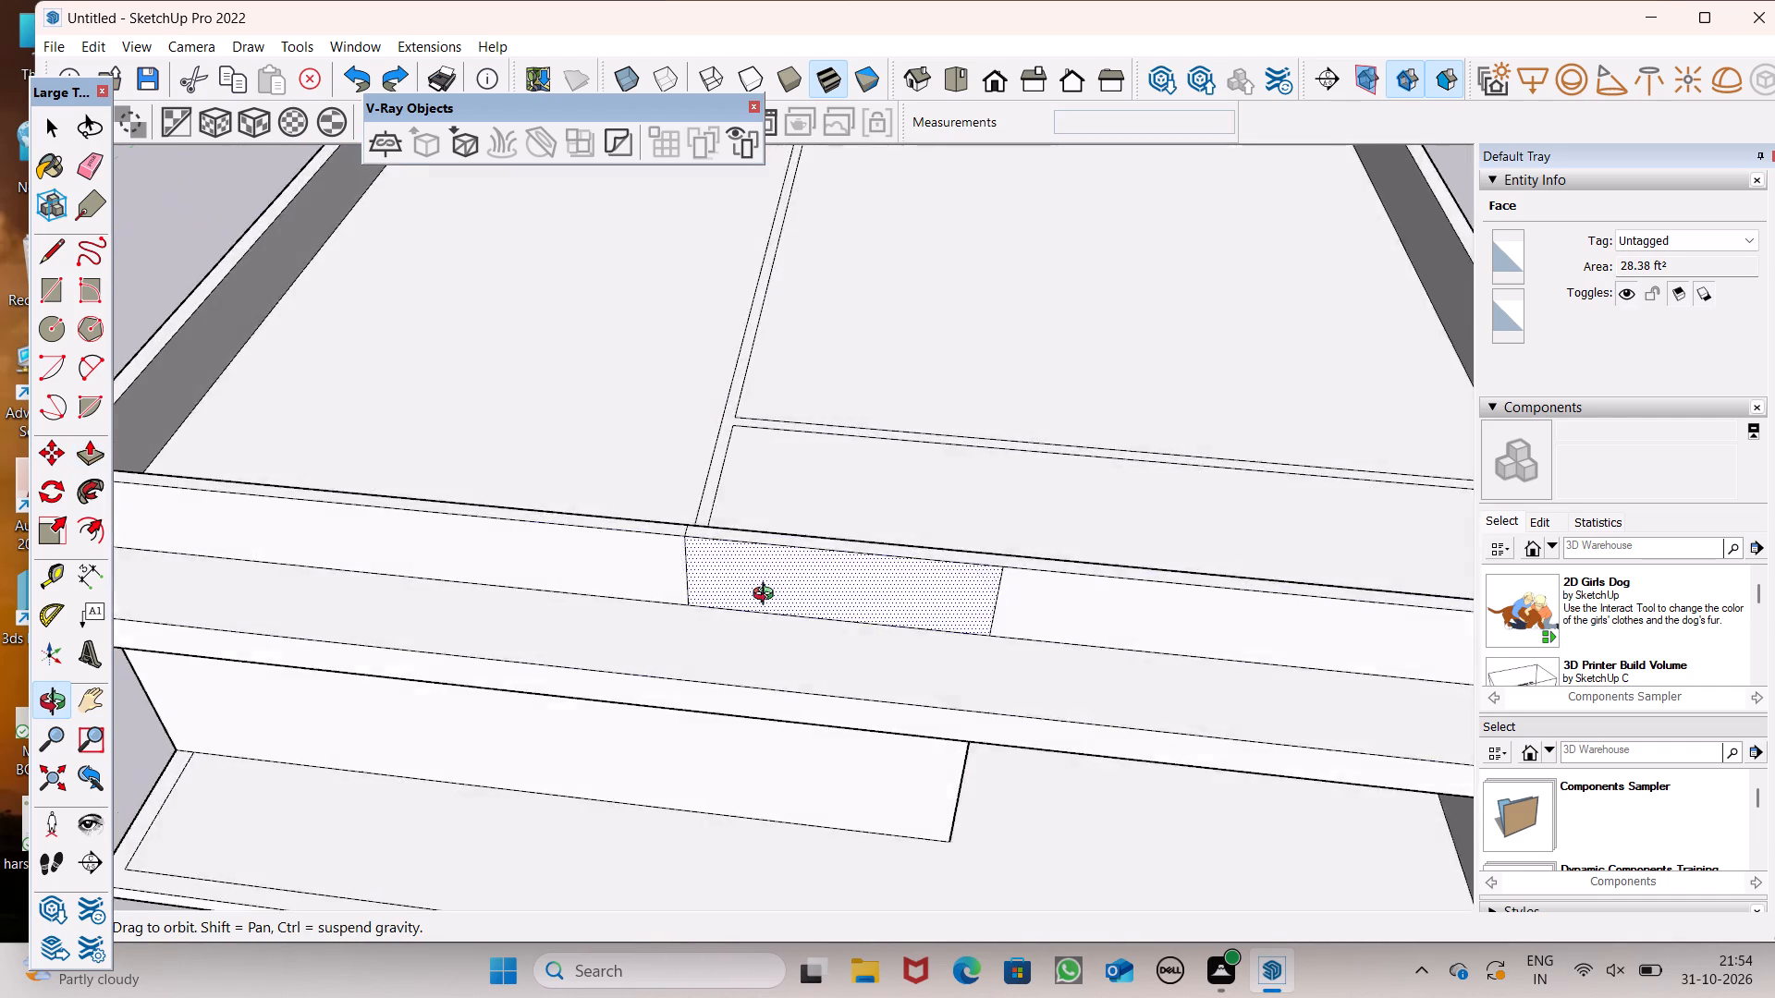
pyautogui.moveTo(767, 596); pyautogui.dragTo(683, 697, button='middle')
pyautogui.scroll(6, 662, 585)
pyautogui.moveTo(664, 576); pyautogui.dragTo(609, 582)
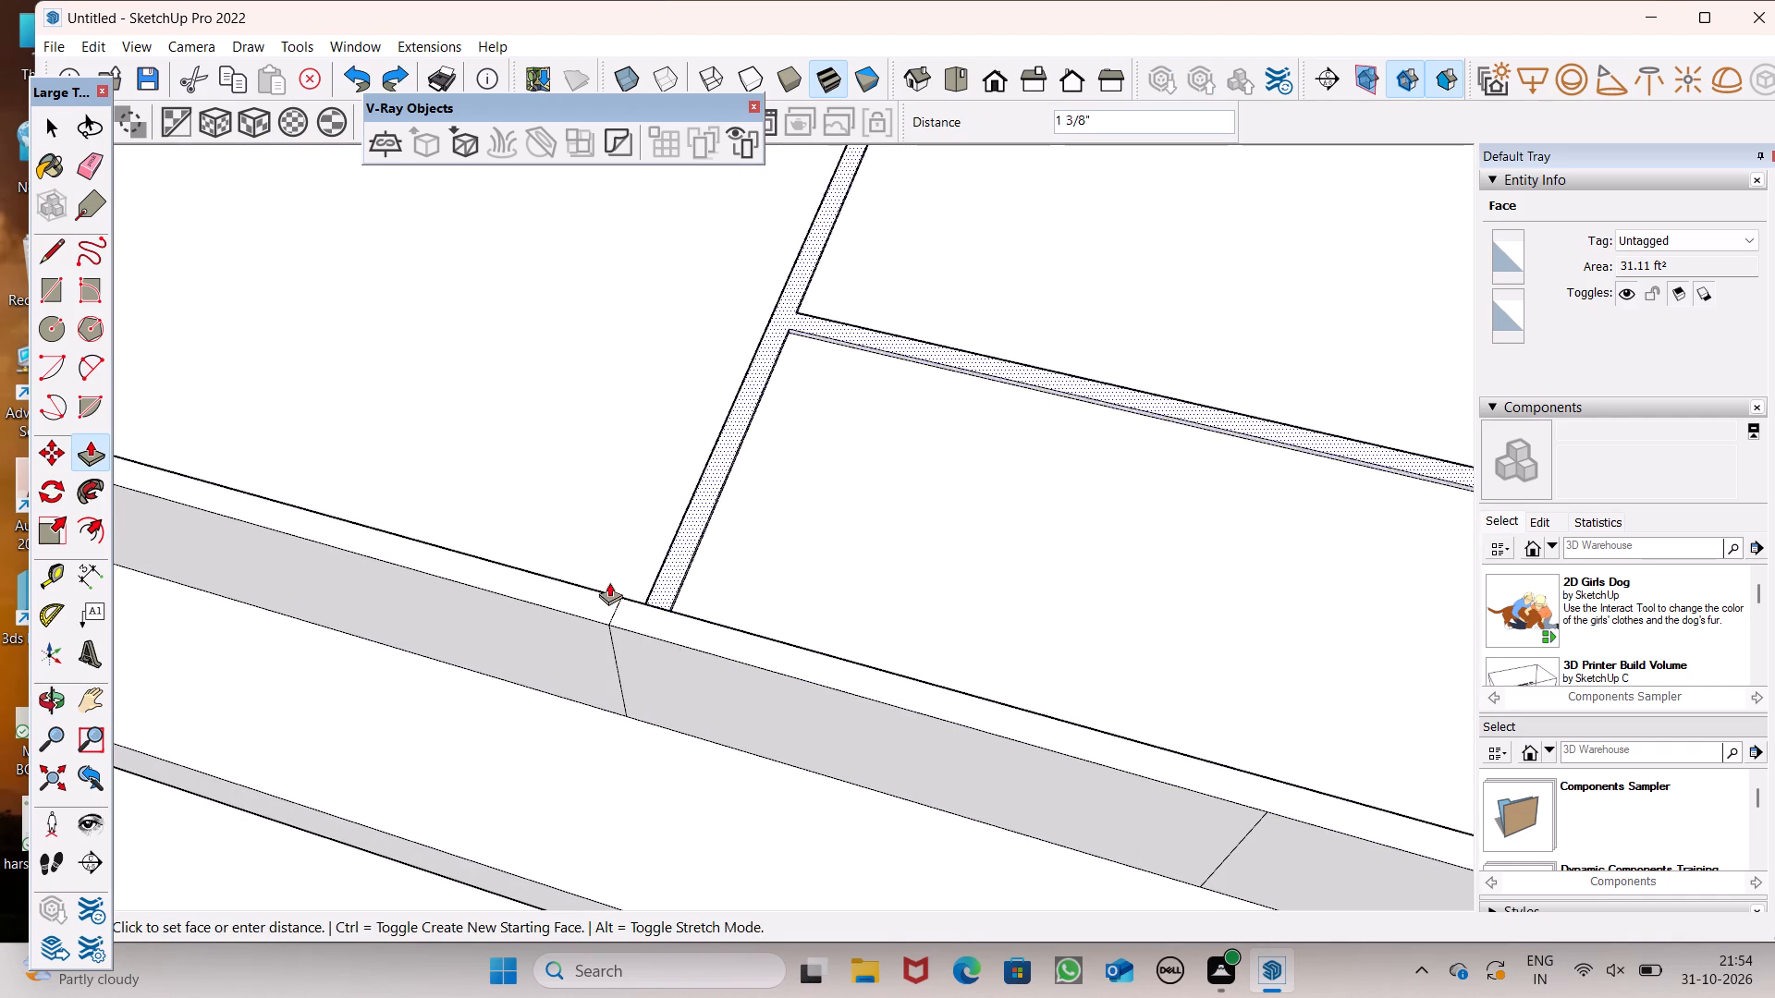
pyautogui.moveTo(609, 582); pyautogui.dragTo(589, 593)
pyautogui.scroll(-9, 563, 560)
pyautogui.moveTo(673, 555); pyautogui.dragTo(736, 366, button='middle')
pyautogui.scroll(1, 736, 366)
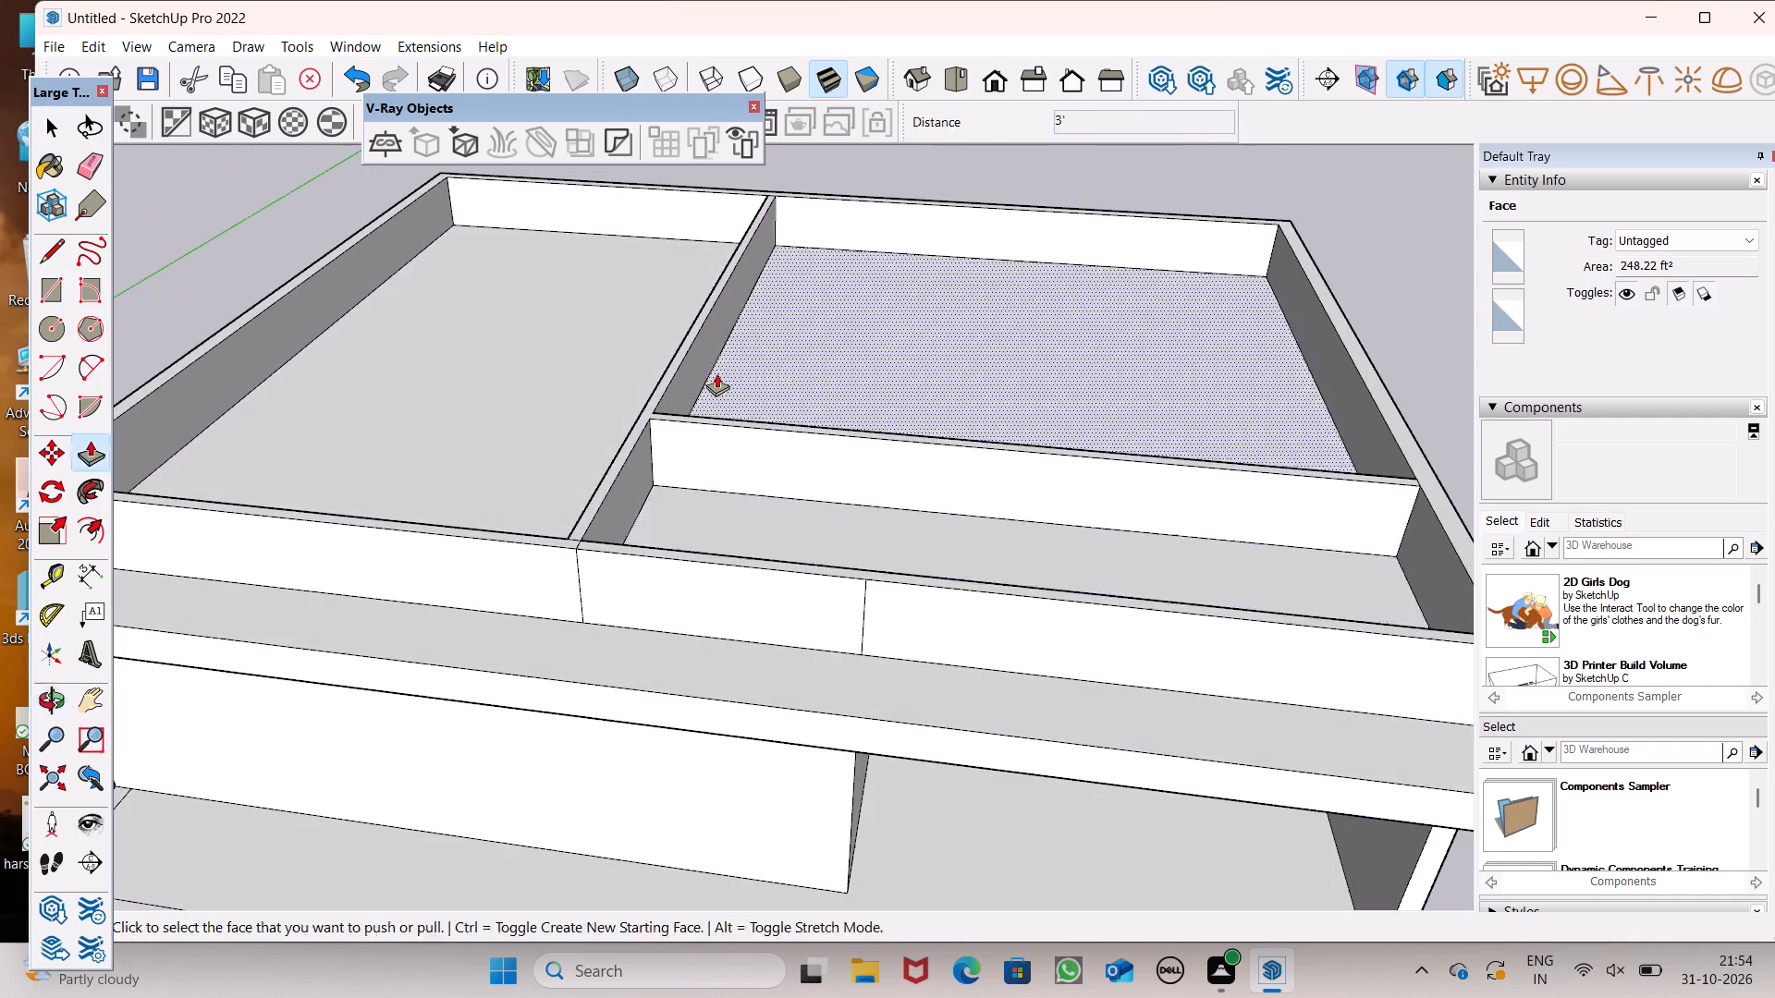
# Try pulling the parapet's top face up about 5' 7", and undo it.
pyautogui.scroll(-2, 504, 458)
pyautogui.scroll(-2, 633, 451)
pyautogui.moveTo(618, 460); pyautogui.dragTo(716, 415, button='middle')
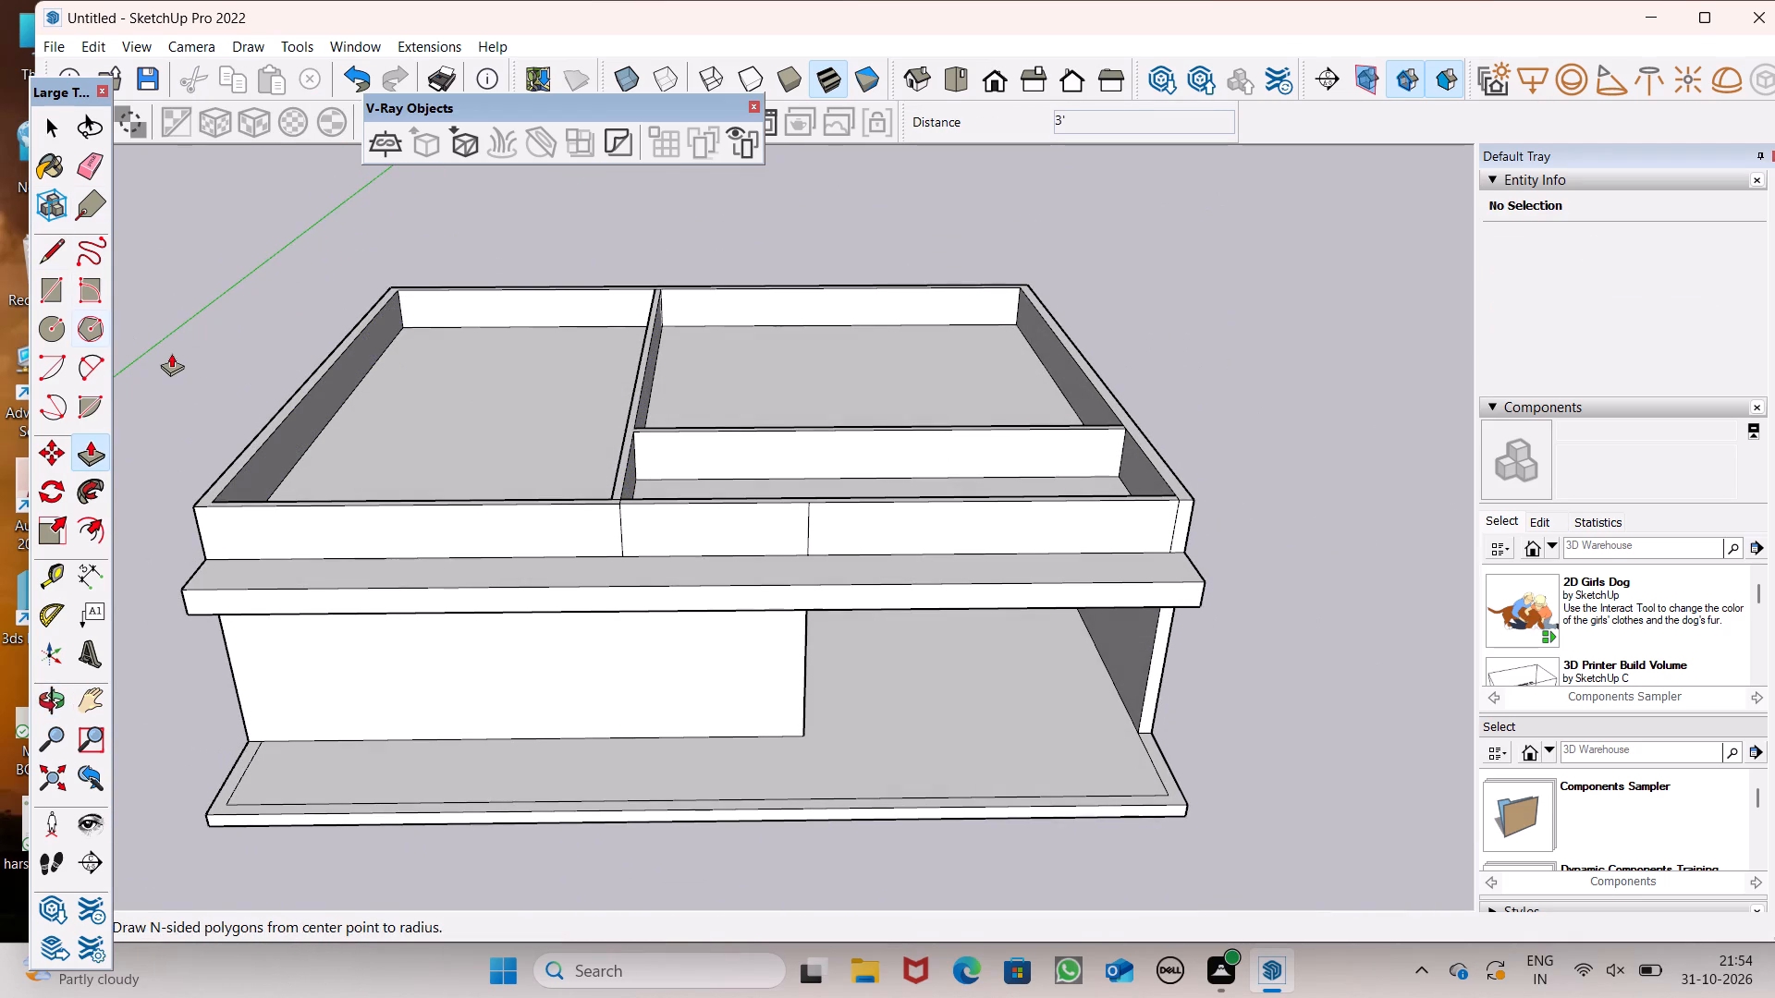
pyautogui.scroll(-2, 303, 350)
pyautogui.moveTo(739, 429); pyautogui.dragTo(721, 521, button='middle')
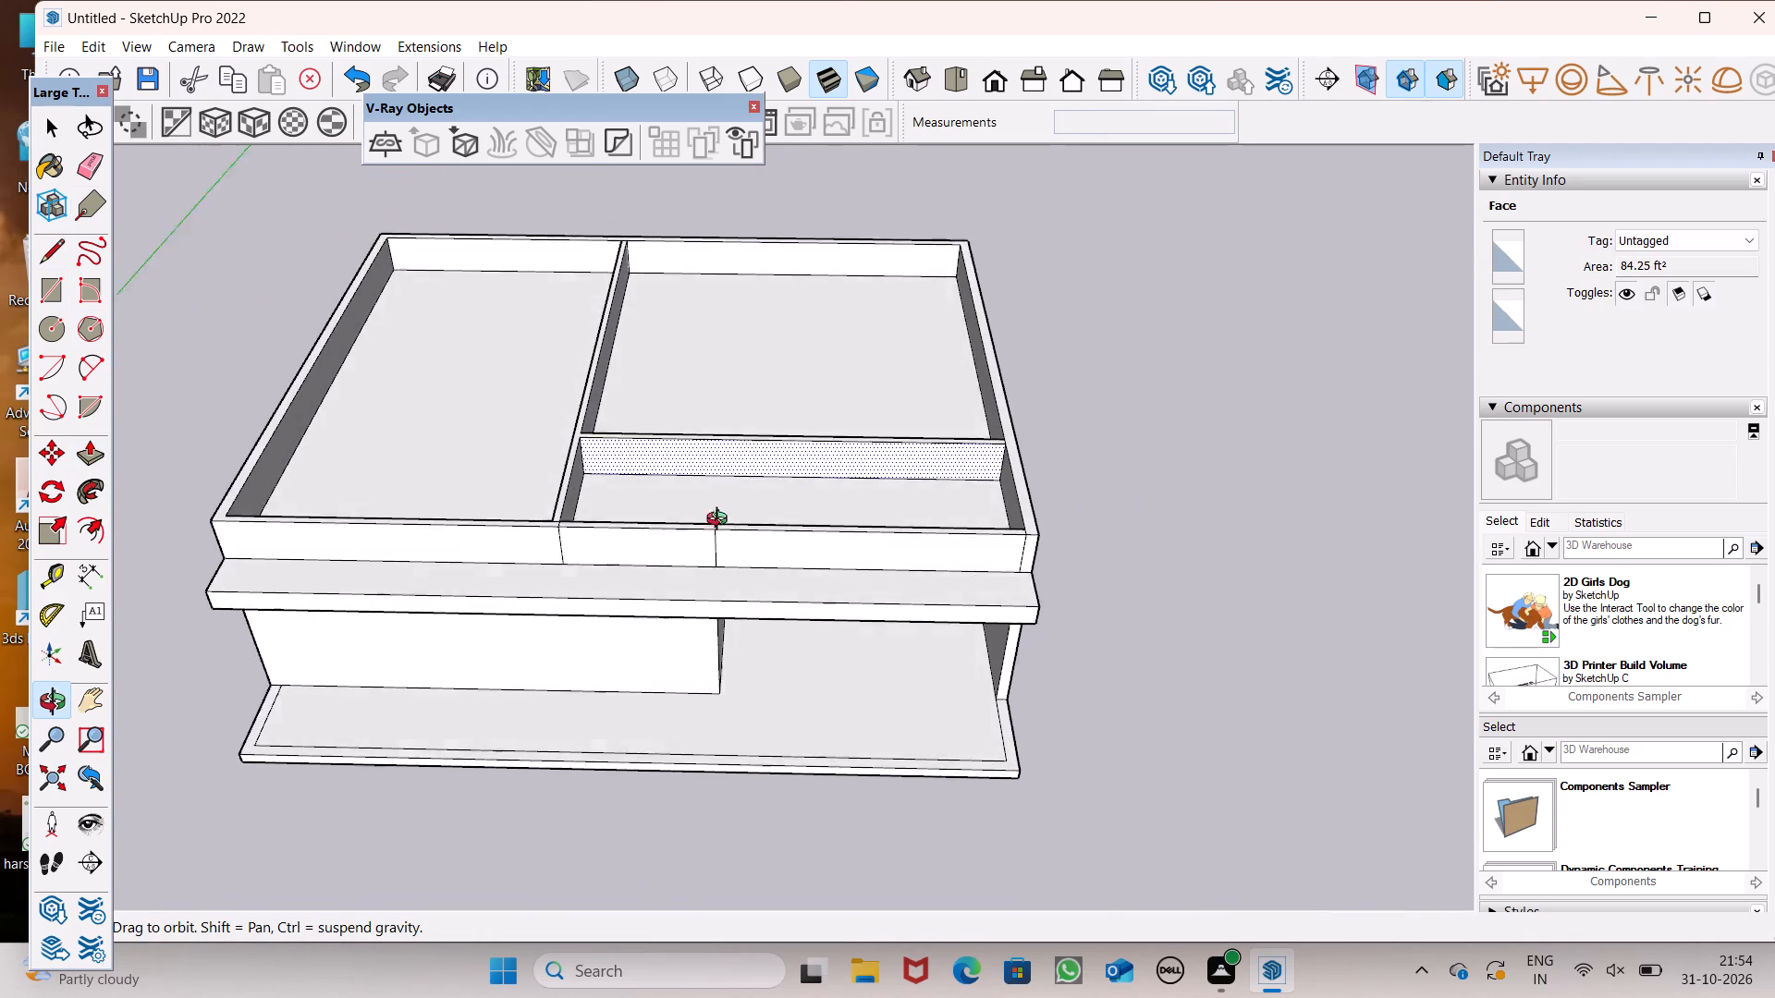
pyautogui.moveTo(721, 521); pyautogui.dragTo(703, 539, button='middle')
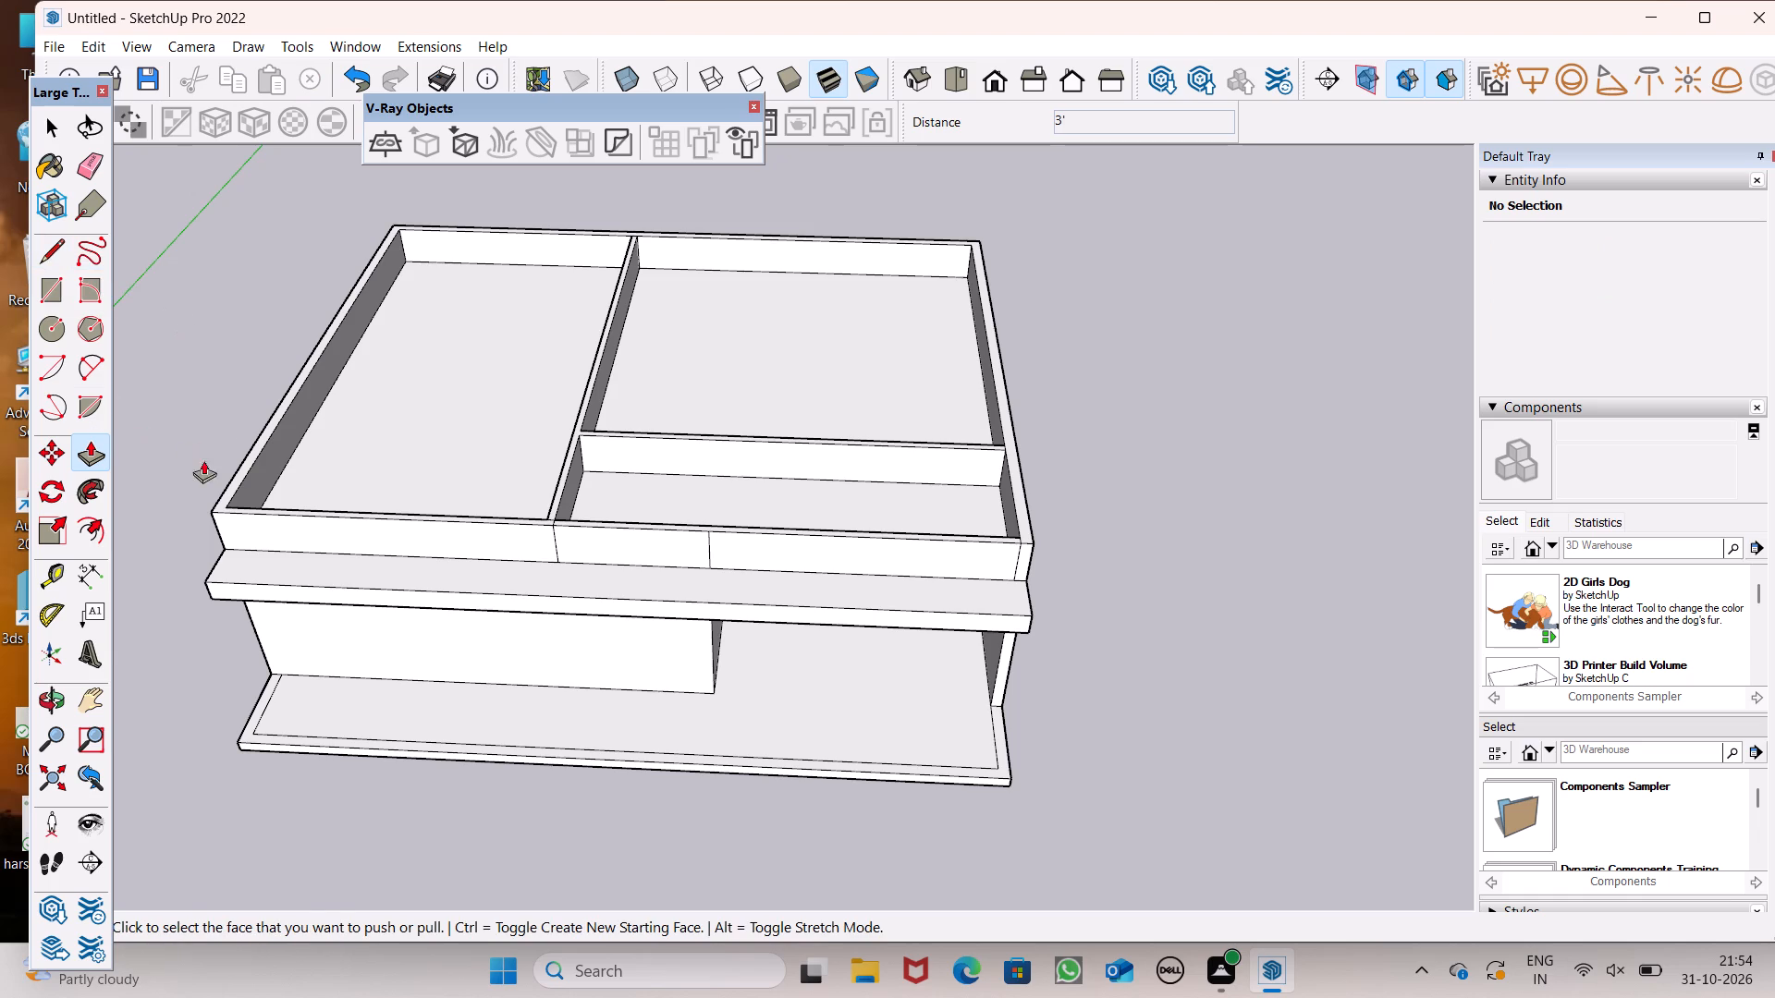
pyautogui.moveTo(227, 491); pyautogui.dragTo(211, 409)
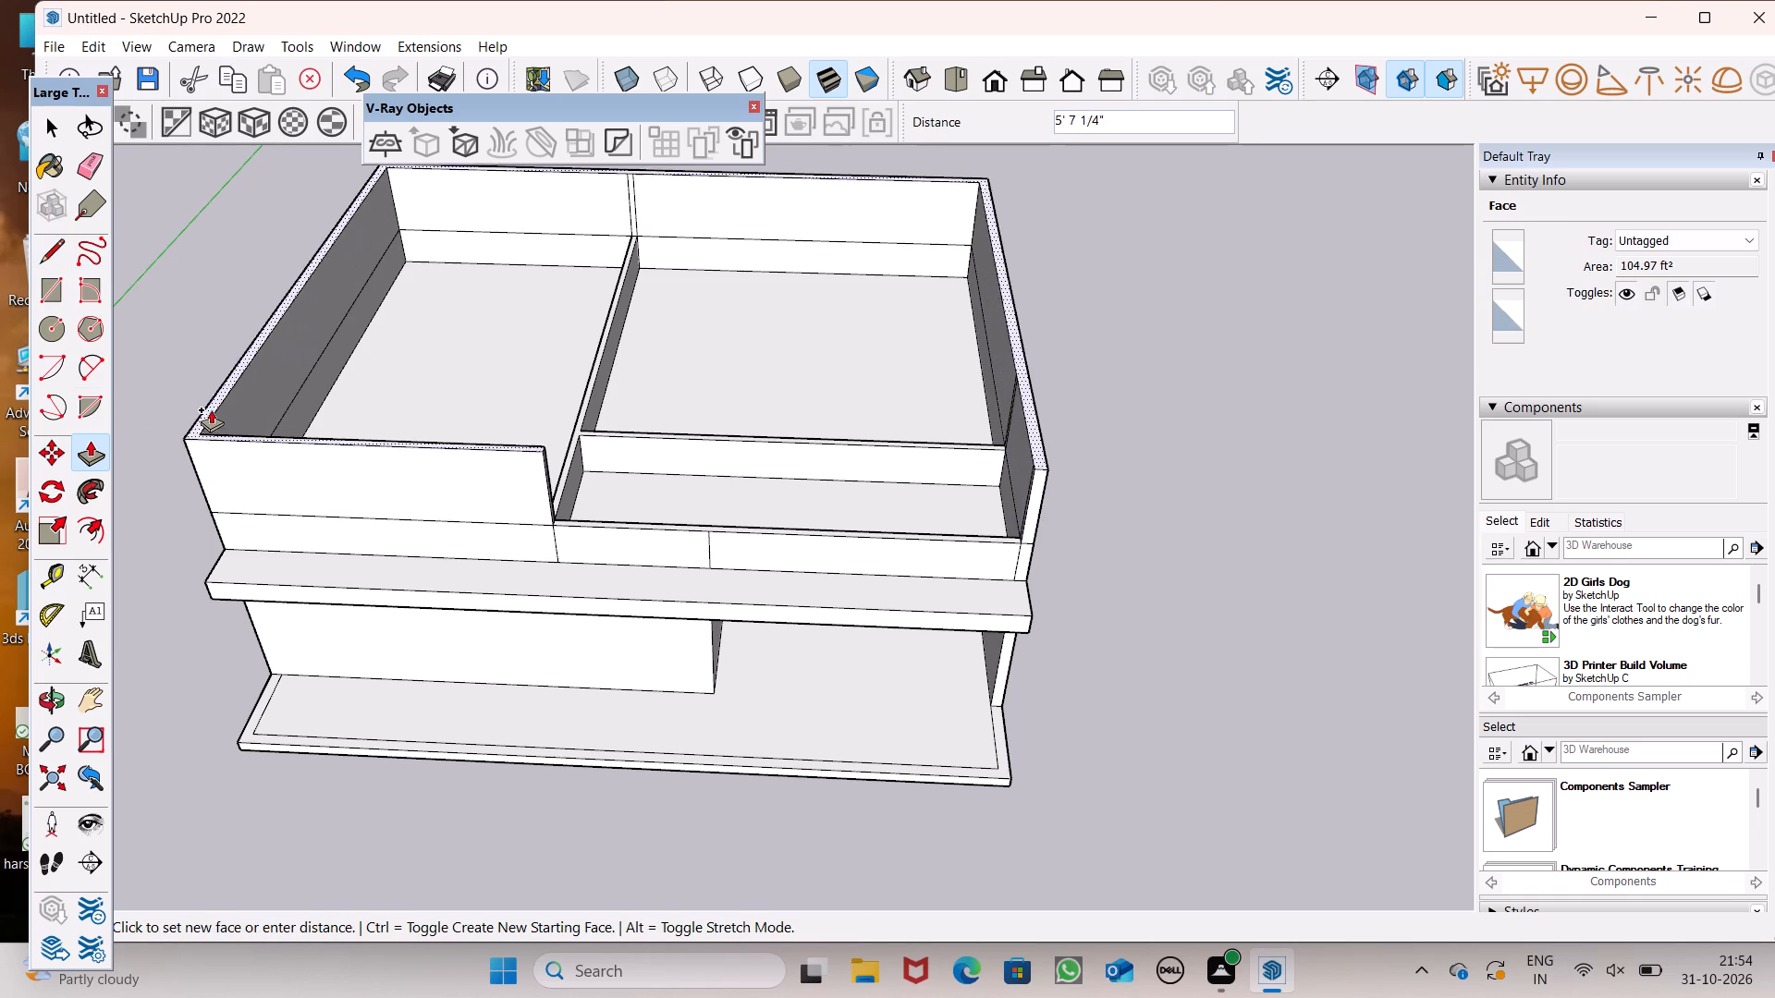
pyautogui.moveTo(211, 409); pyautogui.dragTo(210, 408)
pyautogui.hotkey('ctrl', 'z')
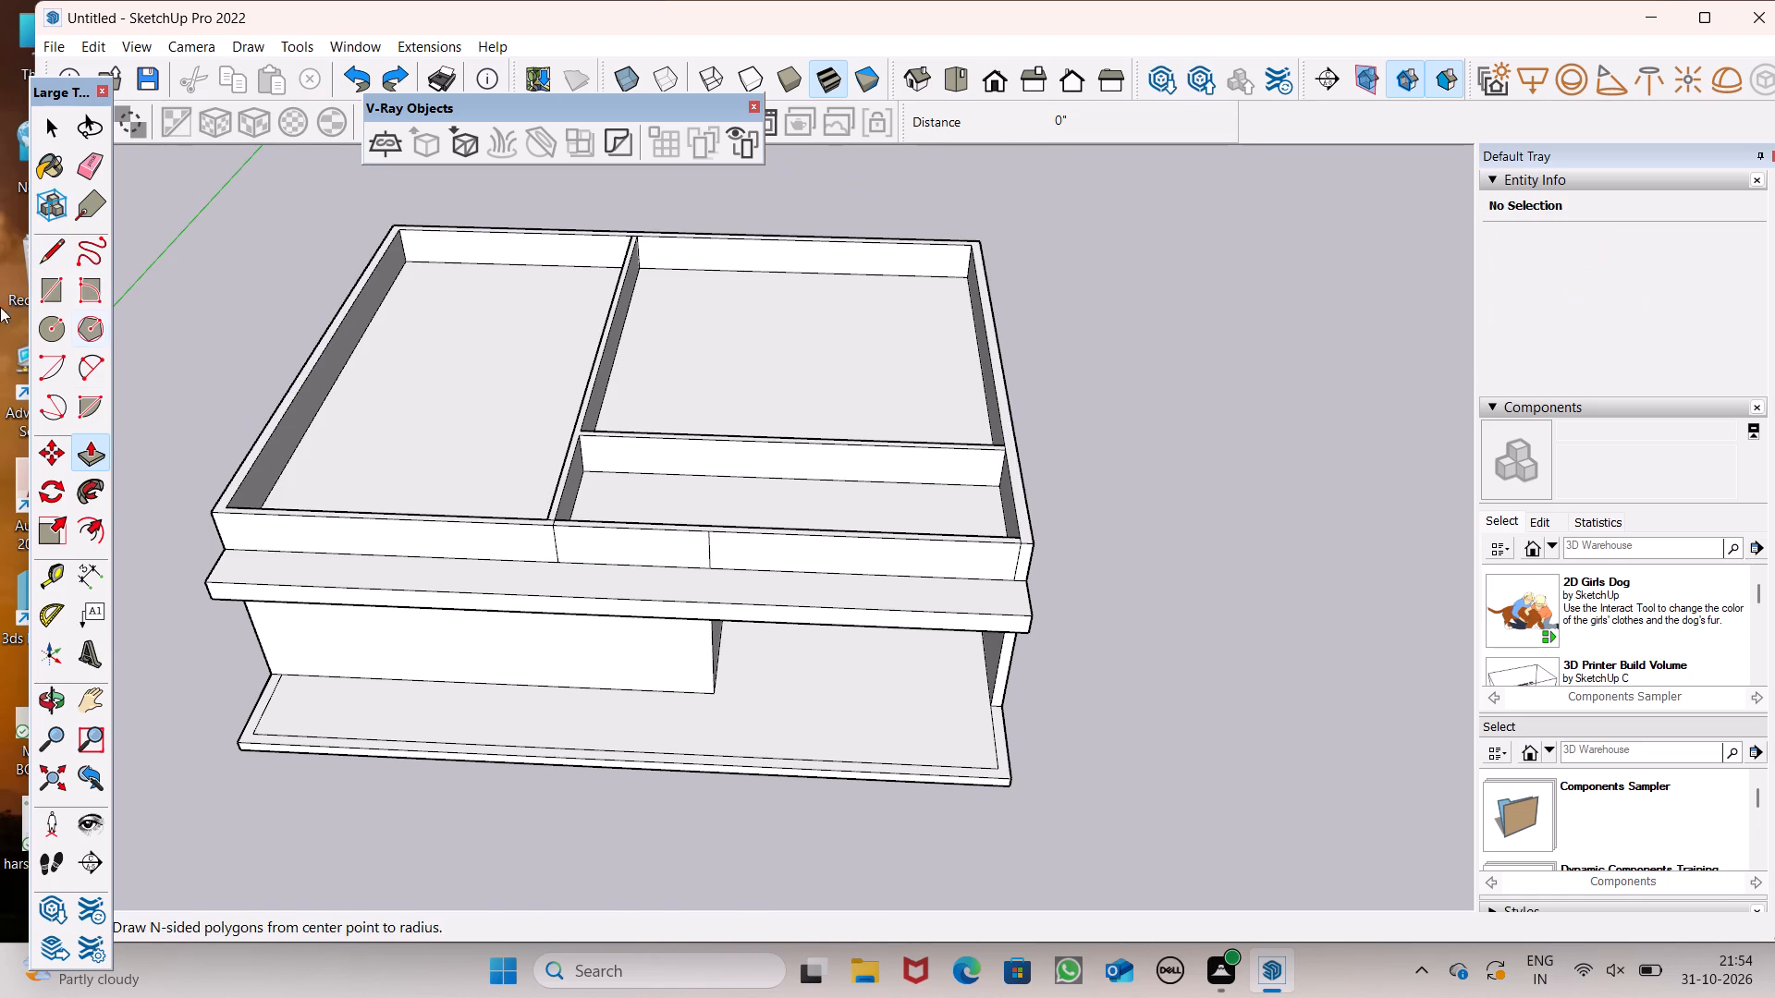
# Erase the short seam lines where the front-to-back divider's top meets the front and rear parapets.
pyautogui.click(84, 174)
pyautogui.scroll(7, 594, 586)
pyautogui.scroll(3, 469, 449)
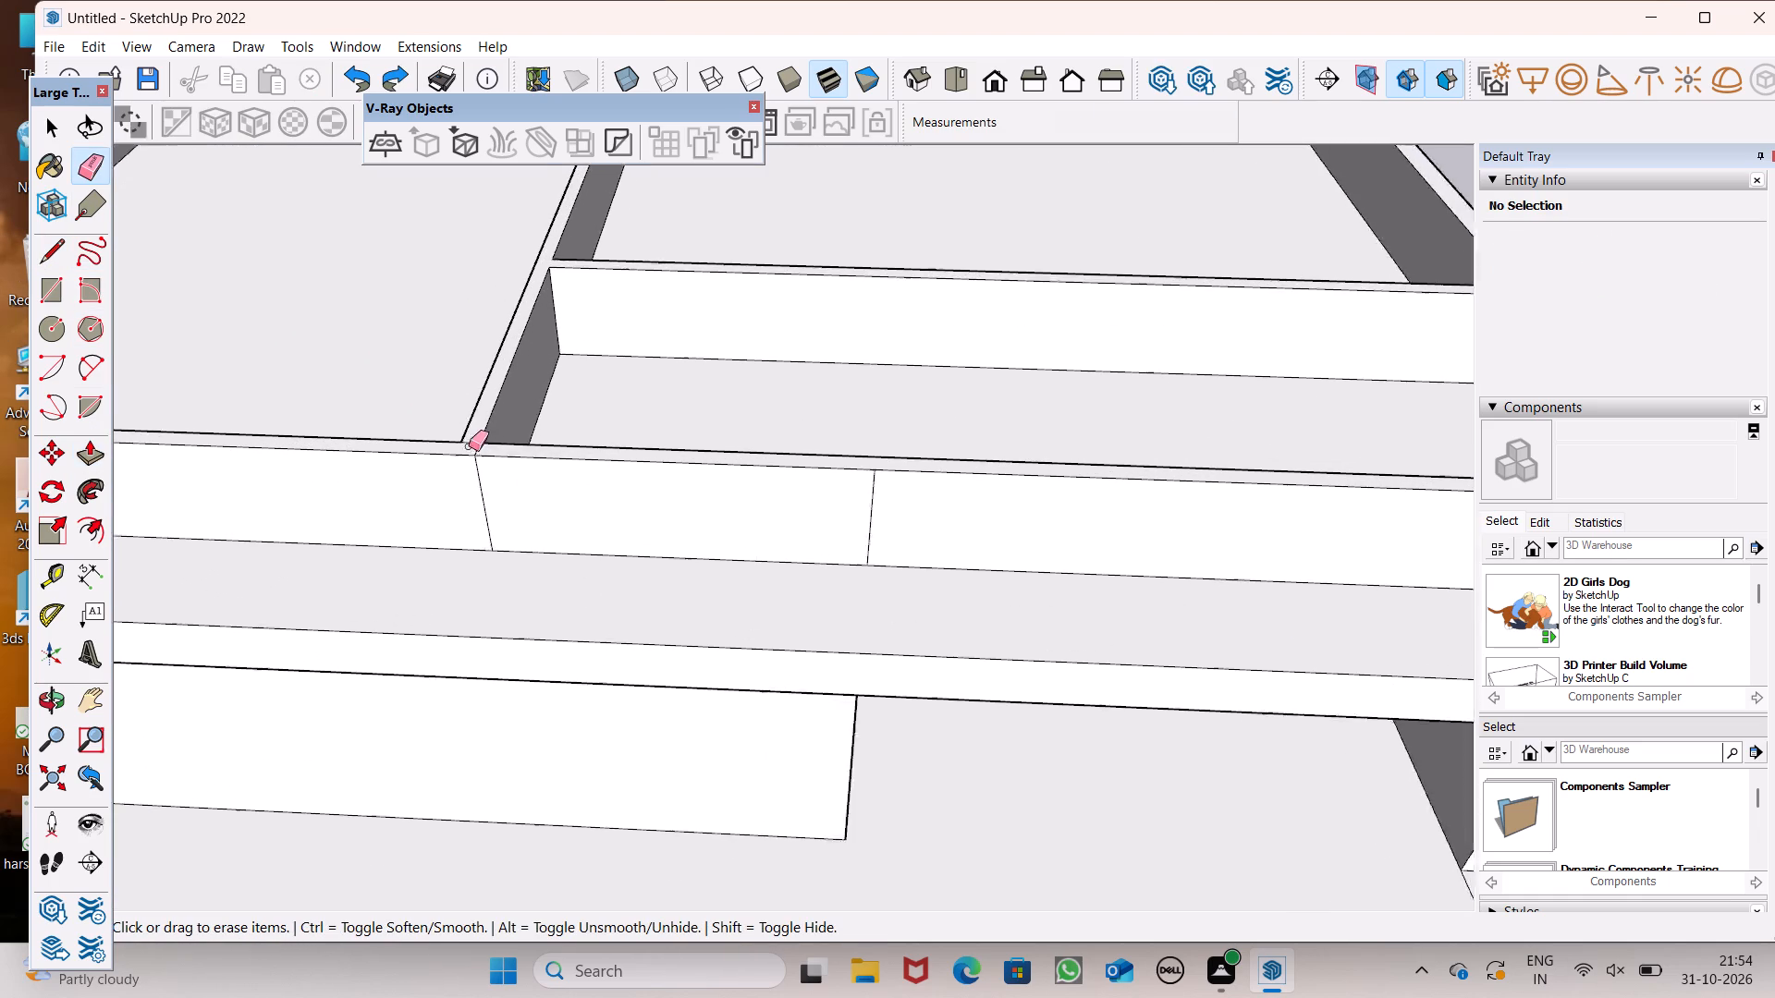
pyautogui.scroll(4, 469, 446)
pyautogui.moveTo(469, 432); pyautogui.dragTo(469, 440)
pyautogui.scroll(-9, 471, 489)
pyautogui.scroll(-7, 488, 611)
pyautogui.scroll(17, 513, 460)
pyautogui.scroll(-9, 514, 613)
pyautogui.scroll(-6, 513, 509)
pyautogui.scroll(3, 554, 364)
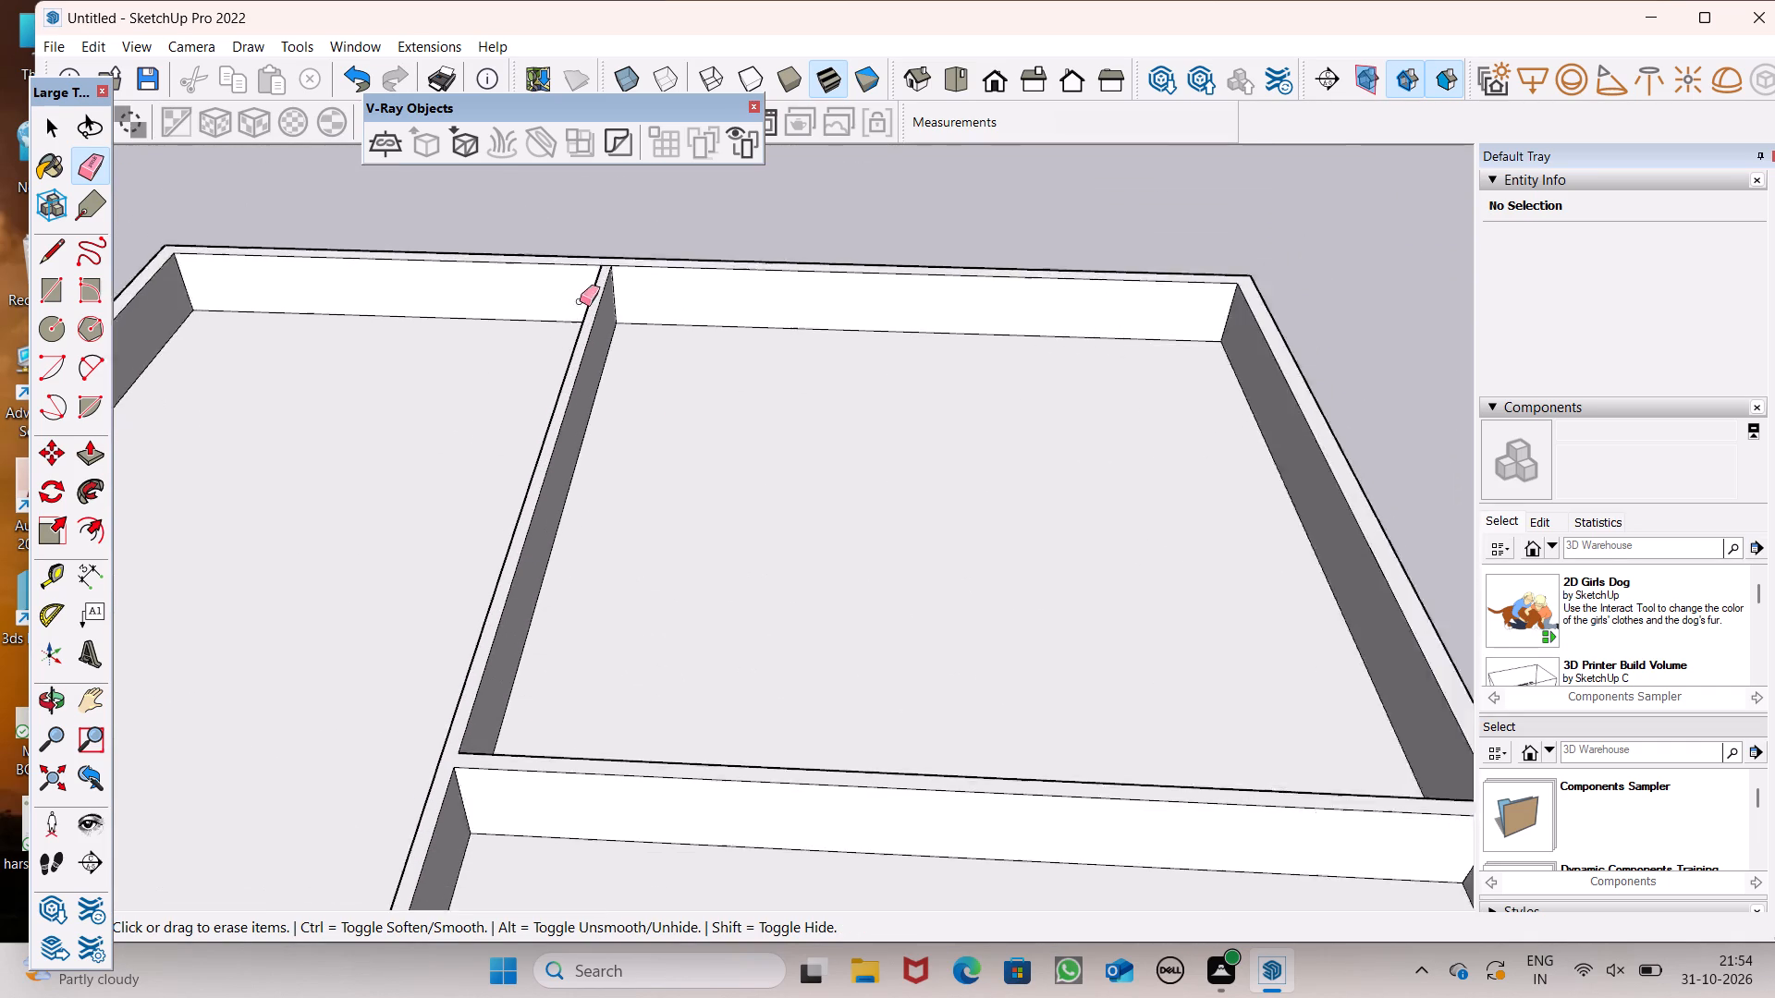
pyautogui.scroll(13, 580, 301)
pyautogui.scroll(6, 651, 273)
pyautogui.moveTo(653, 273); pyautogui.dragTo(662, 288)
pyautogui.scroll(-9, 651, 325)
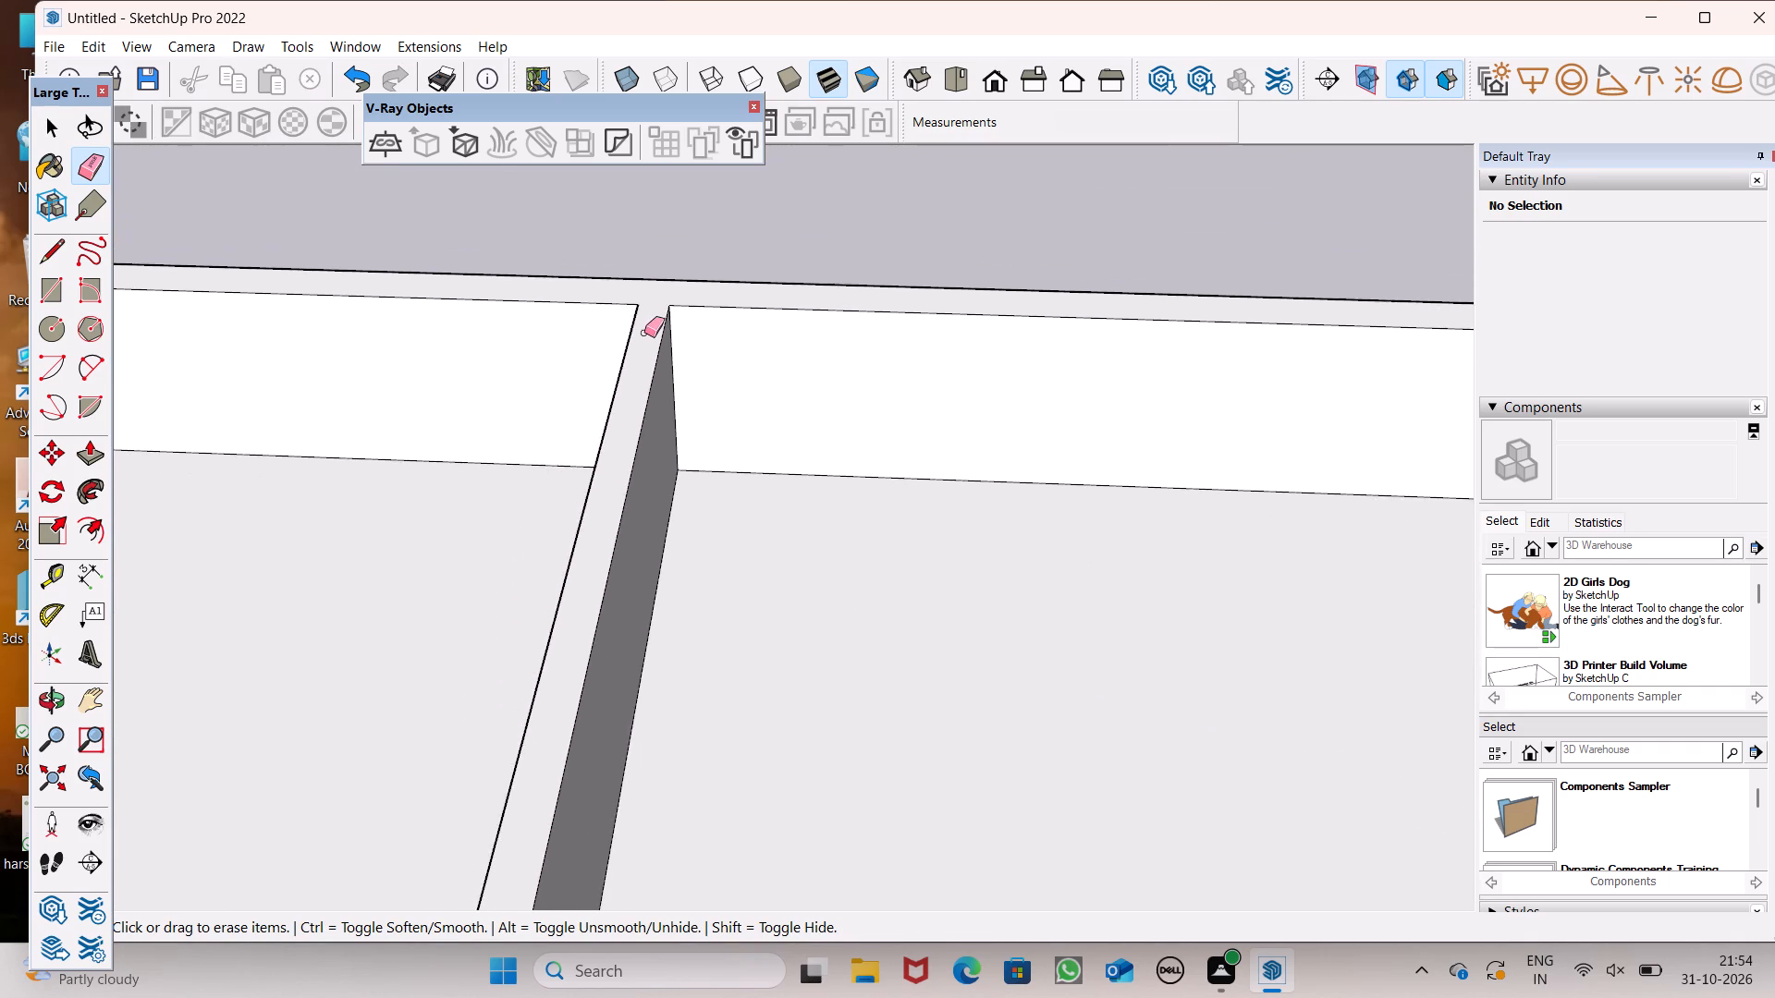
pyautogui.scroll(-9, 645, 352)
pyautogui.scroll(-9, 630, 254)
pyautogui.press('space')
# Pull the joined top face of the parapet and dividers up 10' to form the upper-storey walls.
pyautogui.scroll(-6, 625, 254)
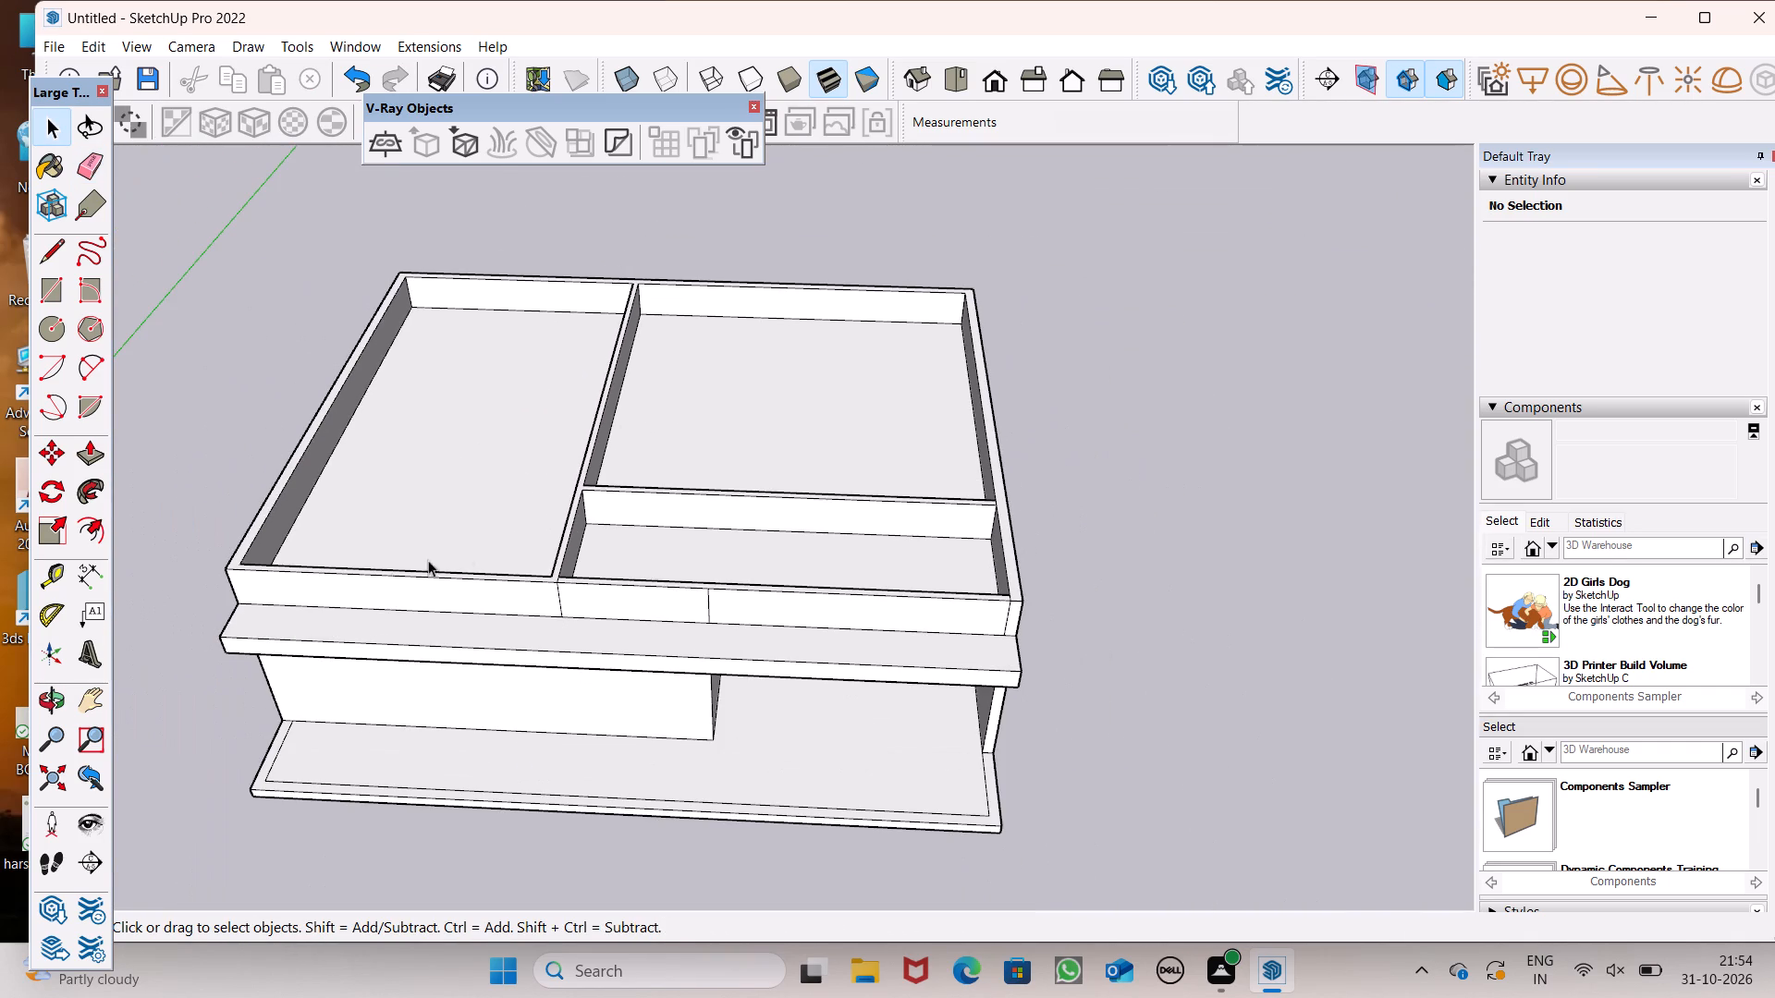
pyautogui.scroll(7, 285, 530)
pyautogui.scroll(-5, 288, 519)
pyautogui.moveTo(618, 512); pyautogui.dragTo(763, 387, button='middle')
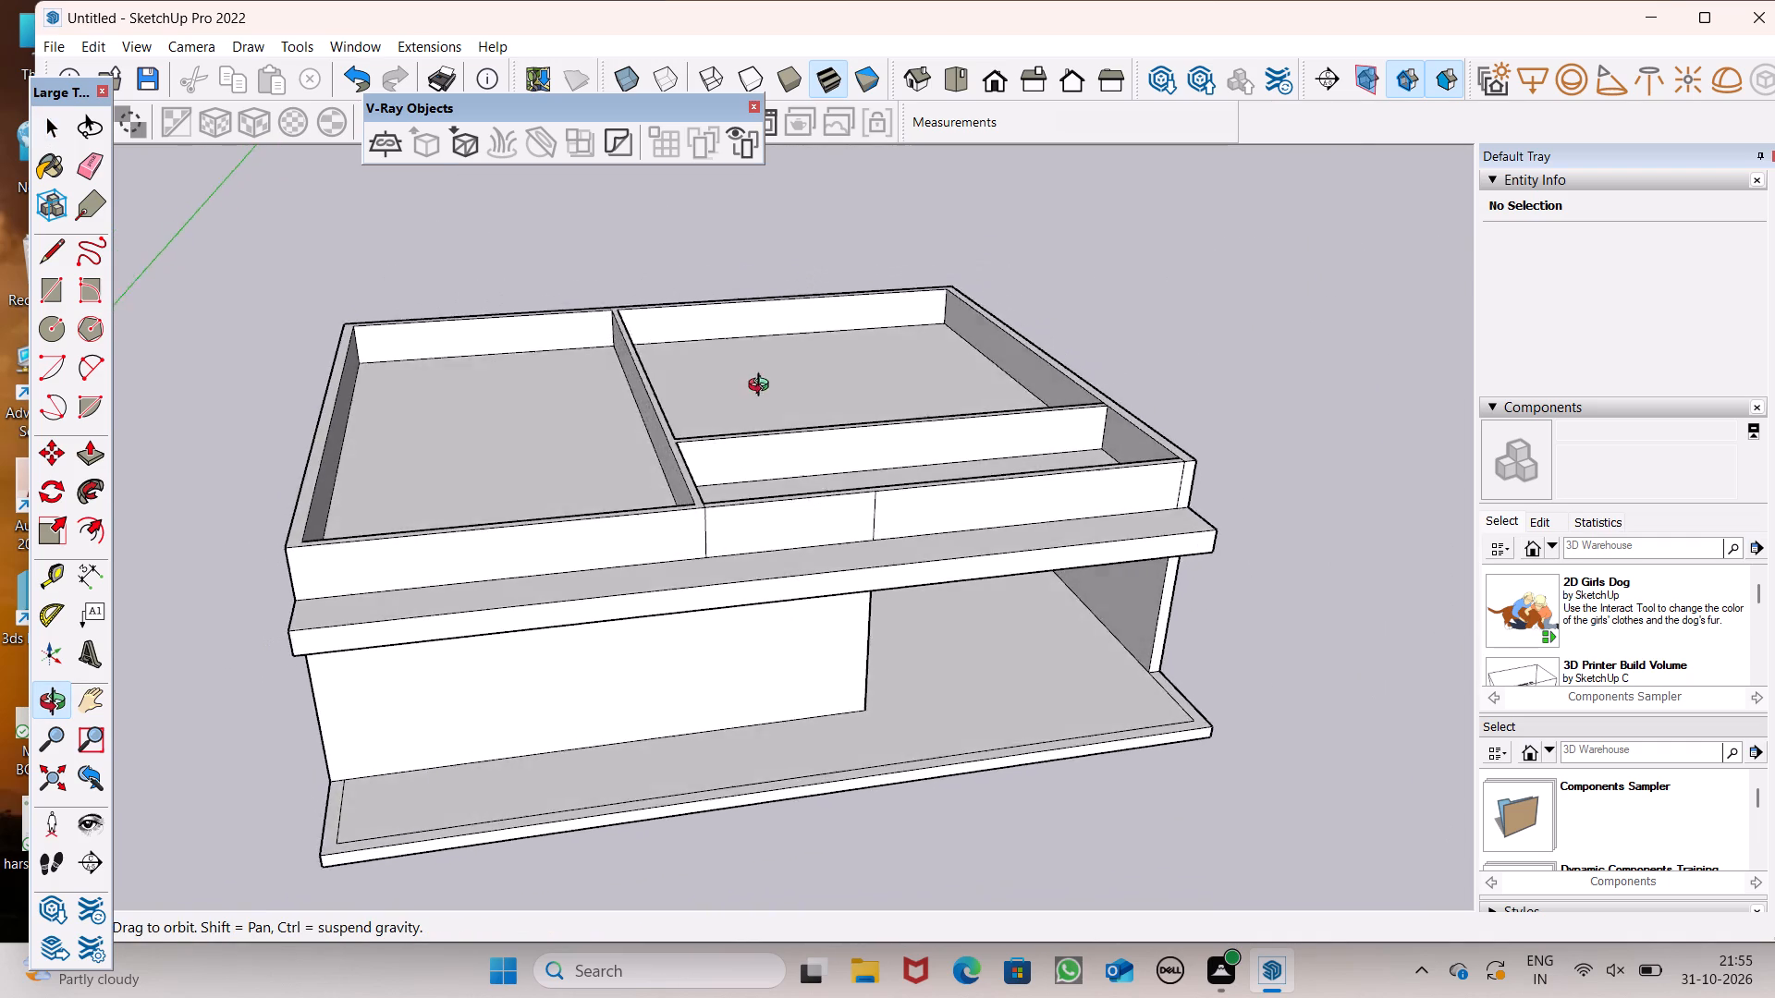
pyautogui.moveTo(763, 387); pyautogui.dragTo(647, 634, button='middle')
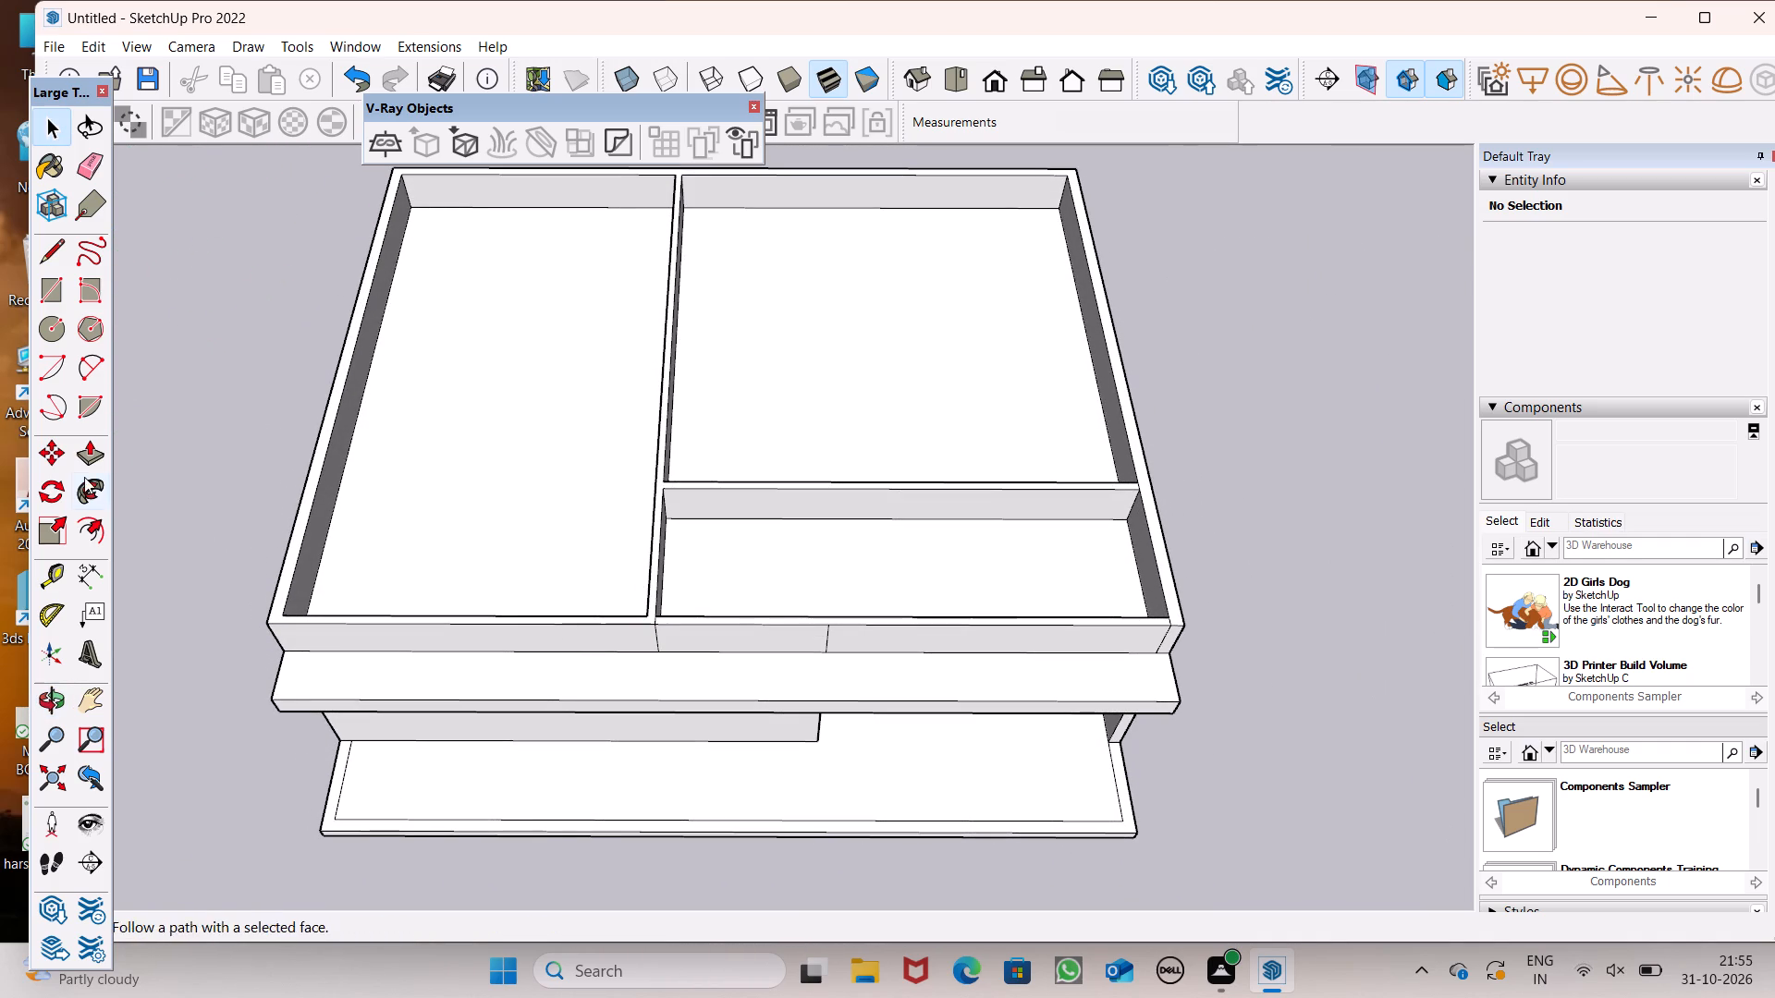
pyautogui.click(94, 453)
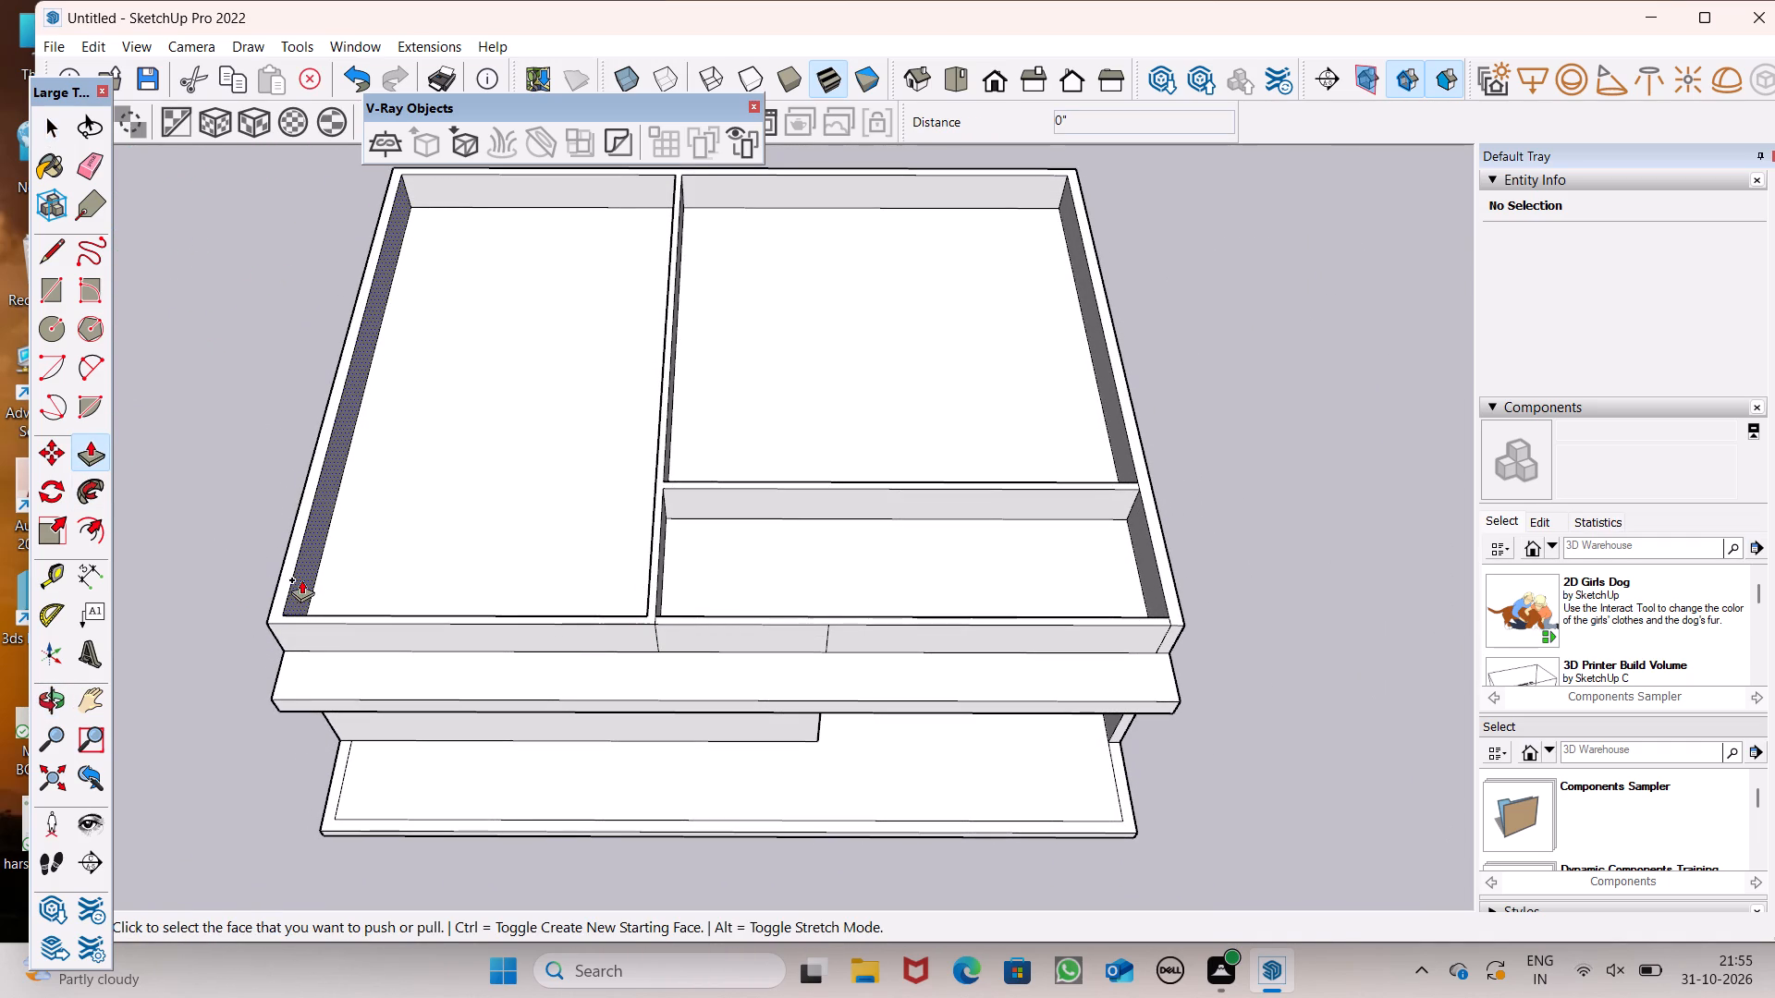
pyautogui.moveTo(280, 593); pyautogui.dragTo(275, 407)
pyautogui.write("10'")
pyautogui.press('Return')
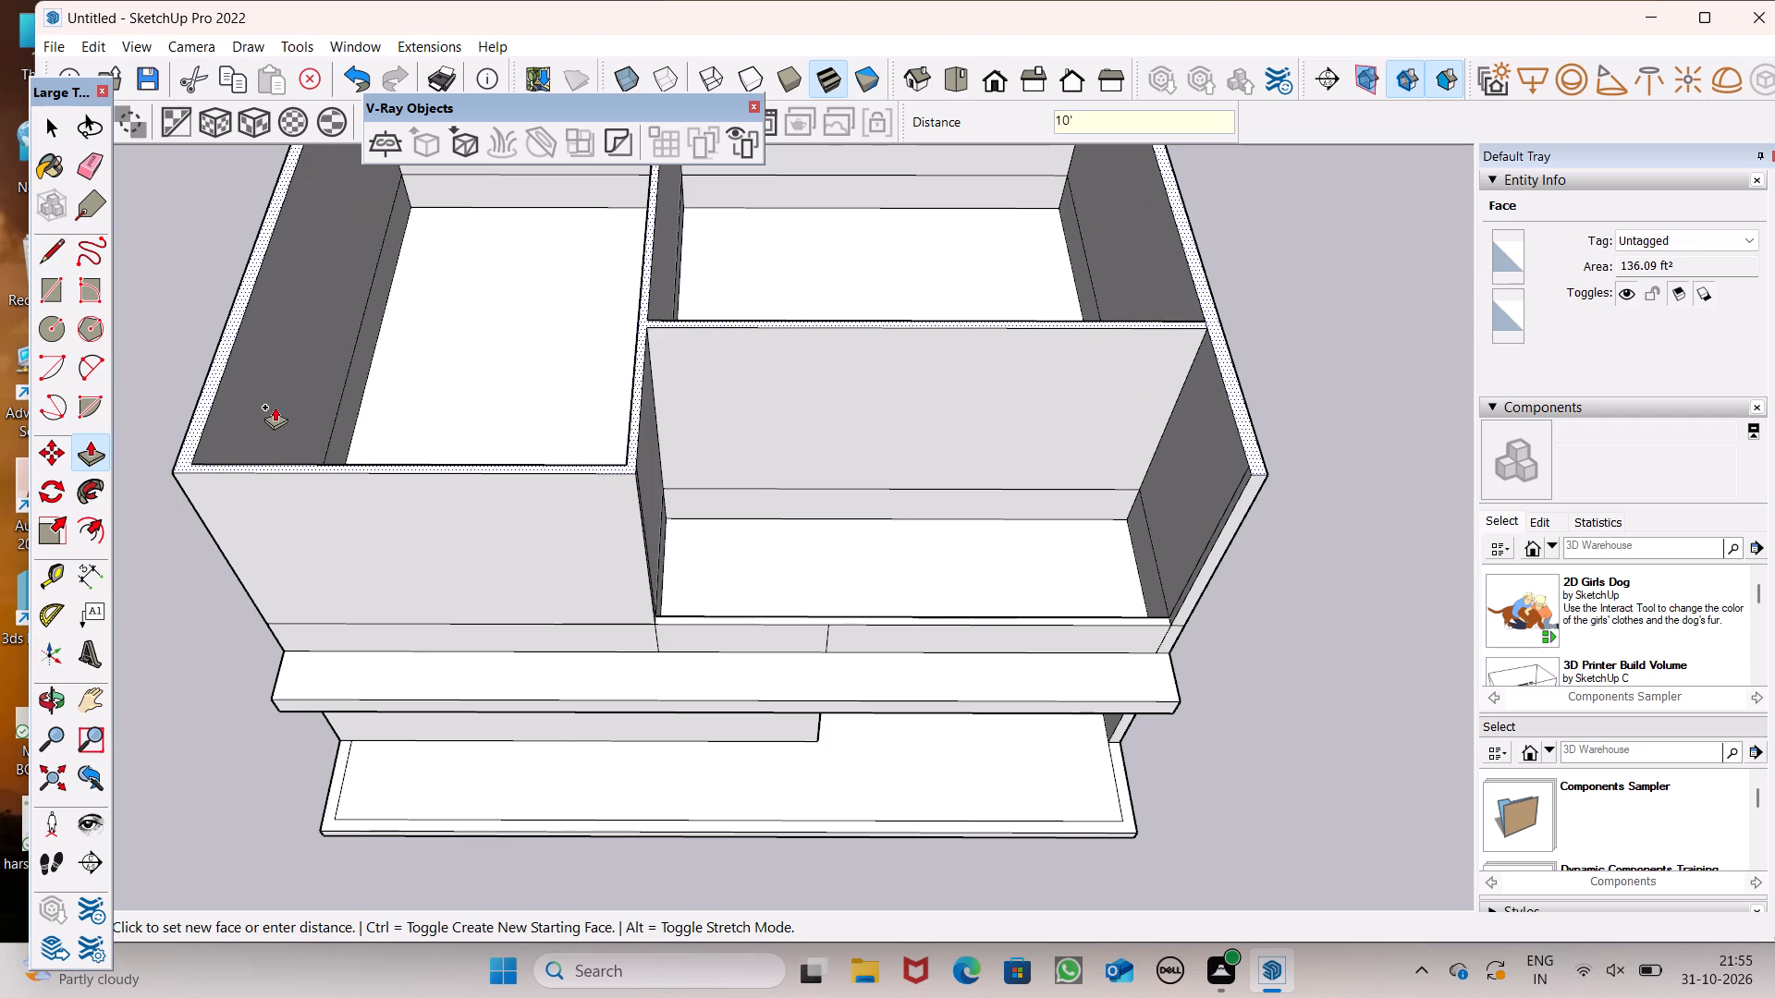
pyautogui.moveTo(275, 407); pyautogui.dragTo(275, 997)
# Examine the upper-storey walls from the front and from an elevated corner view.
pyautogui.scroll(-2, 275, 997)
pyautogui.moveTo(616, 970); pyautogui.dragTo(614, 852, button='middle')
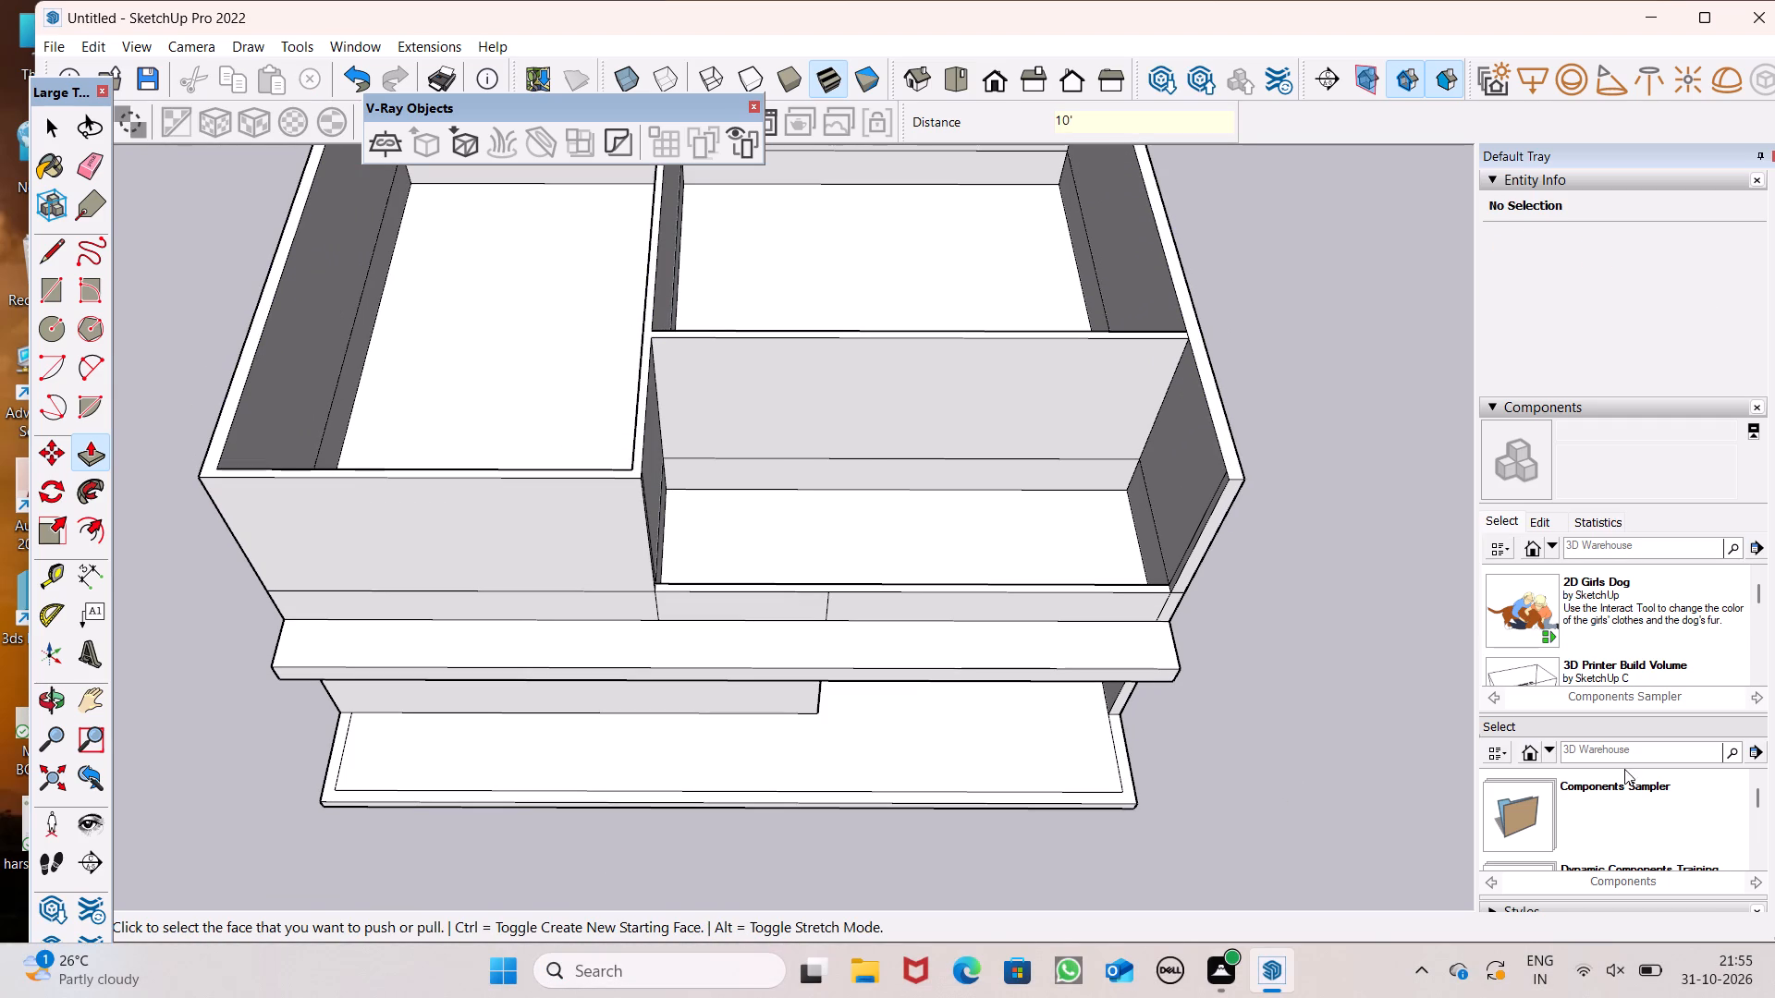
pyautogui.scroll(-3, 816, 593)
pyautogui.moveTo(796, 554); pyautogui.dragTo(748, 91, button='middle')
pyautogui.scroll(1, 746, 91)
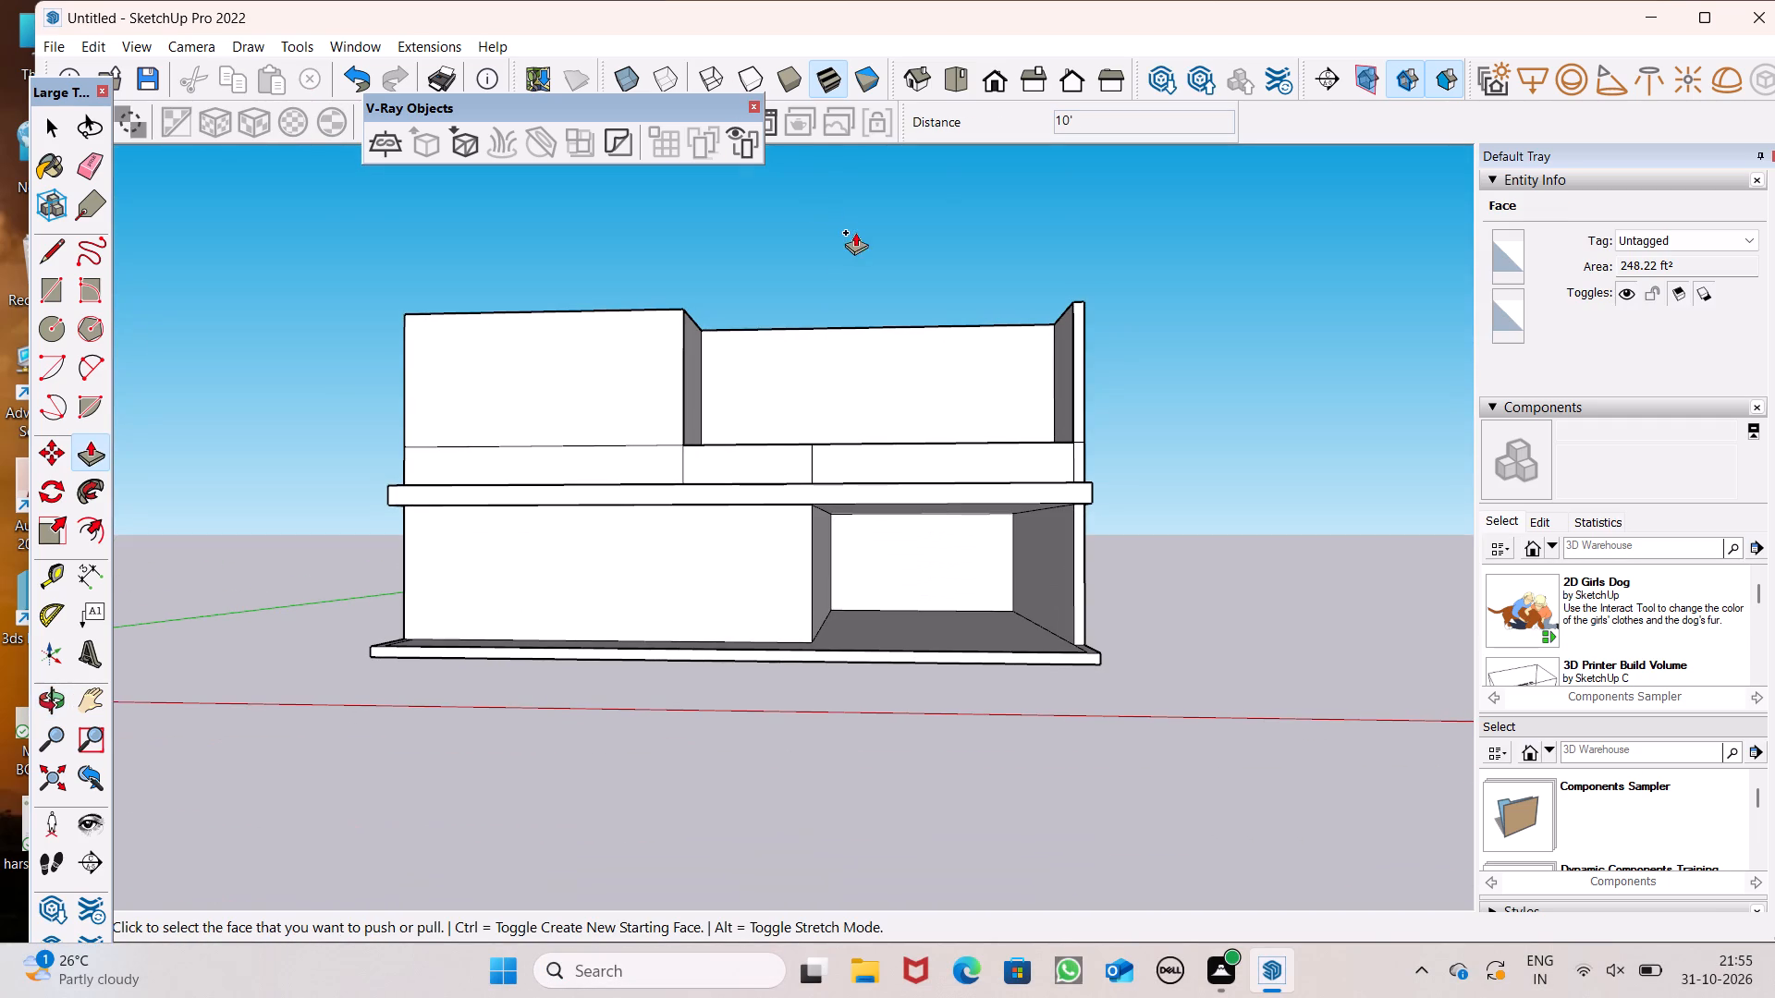
pyautogui.scroll(-3, 790, 344)
pyautogui.moveTo(793, 354); pyautogui.dragTo(398, 772, button='middle')
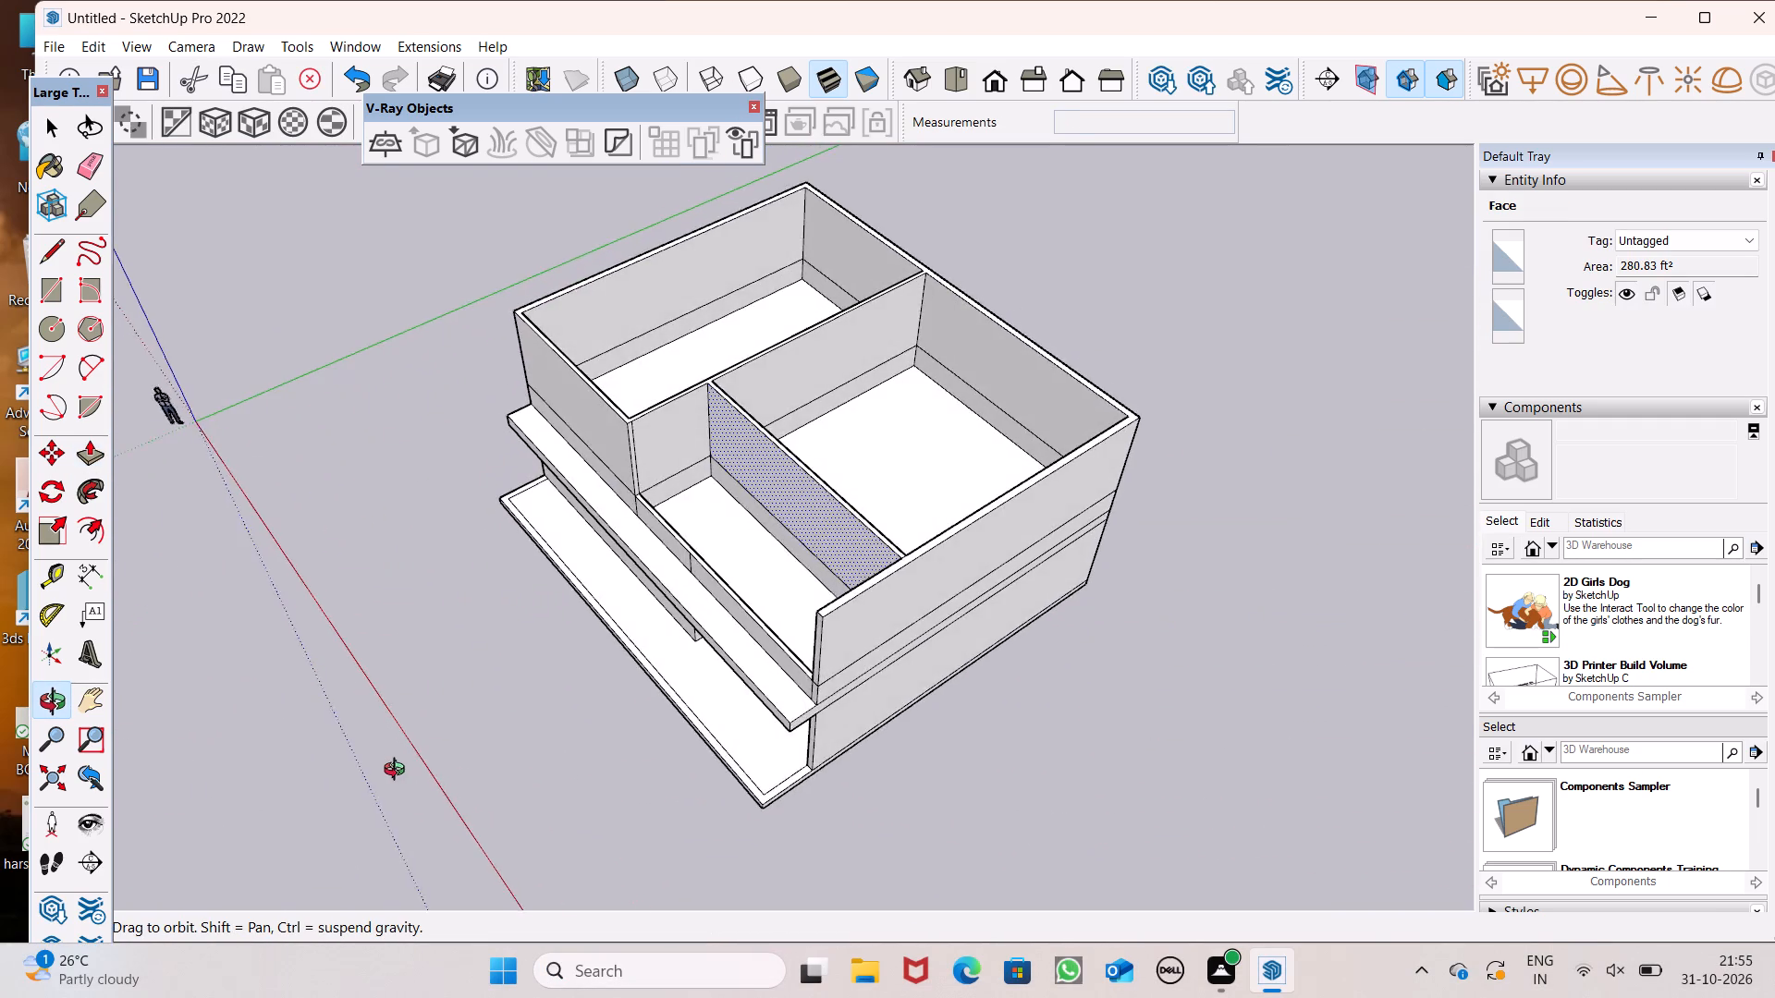
pyautogui.moveTo(398, 772); pyautogui.dragTo(798, 595, button='middle')
# Pull the lower band of the crosswise wall forward 8' 10 1/16" to the front parapet, filling the small bay.
pyautogui.scroll(1, 814, 483)
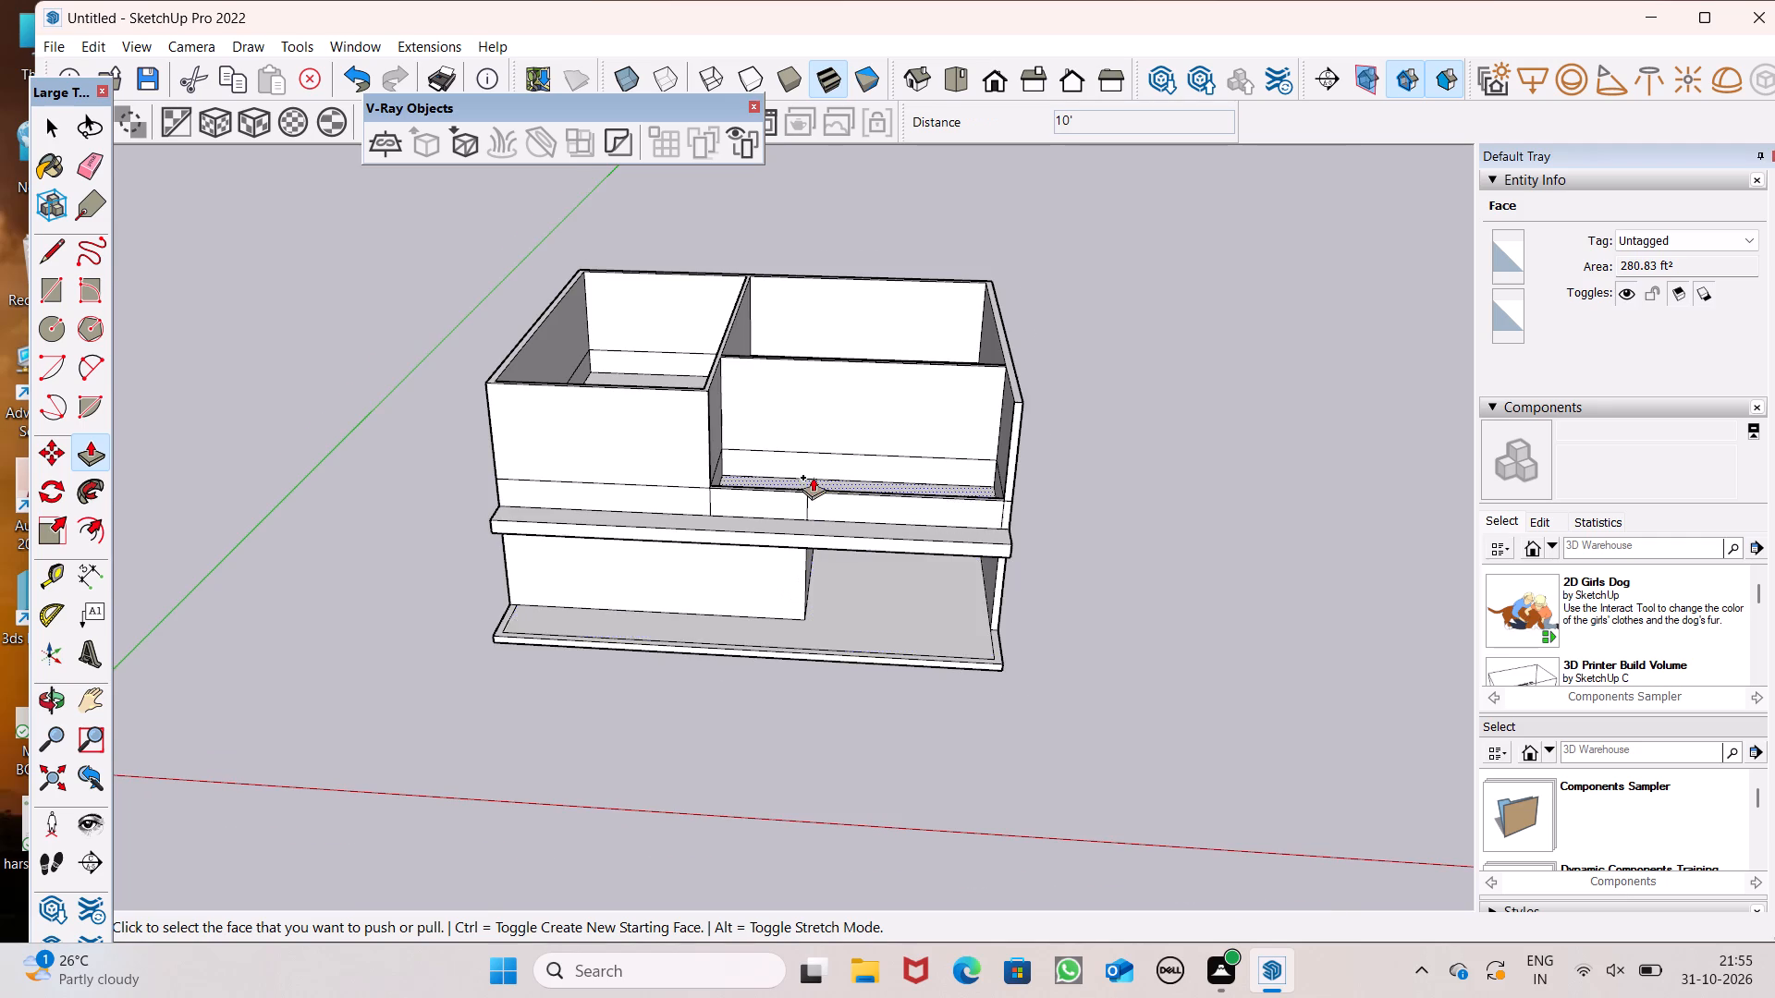
pyautogui.scroll(3, 813, 477)
pyautogui.scroll(-2, 509, 510)
pyautogui.moveTo(578, 517); pyautogui.dragTo(590, 558, button='middle')
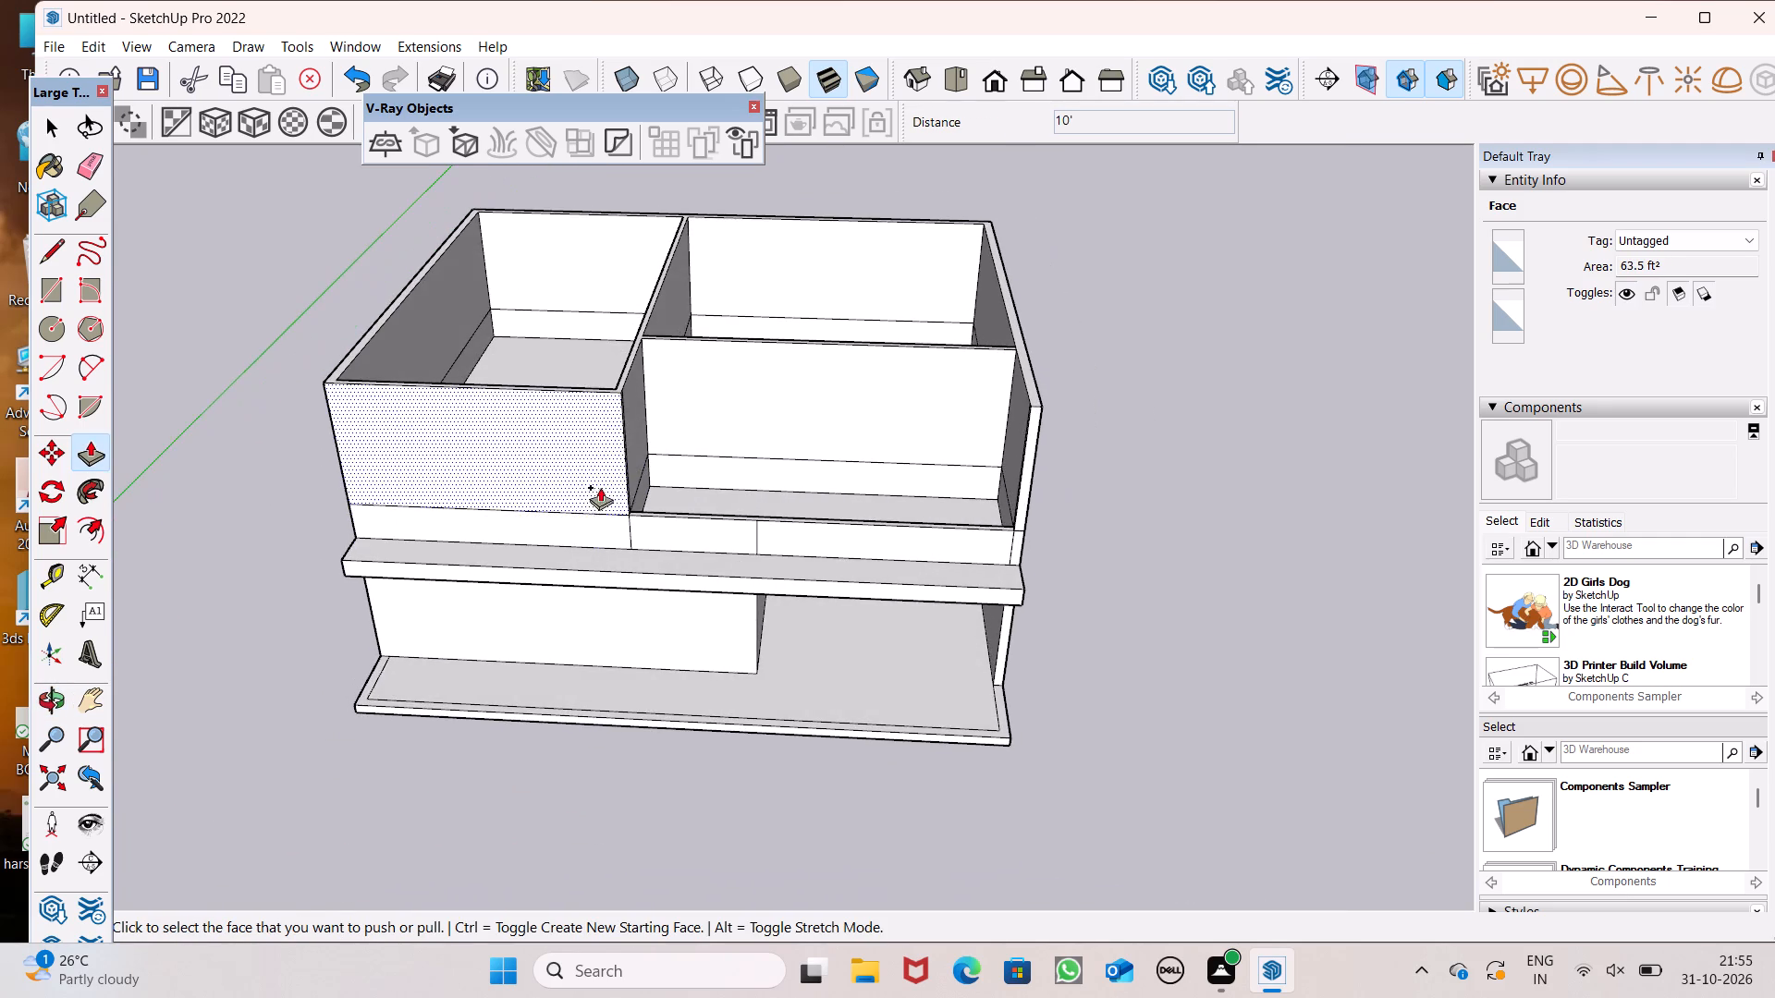
pyautogui.scroll(5, 689, 481)
pyautogui.moveTo(690, 479); pyautogui.dragTo(723, 567)
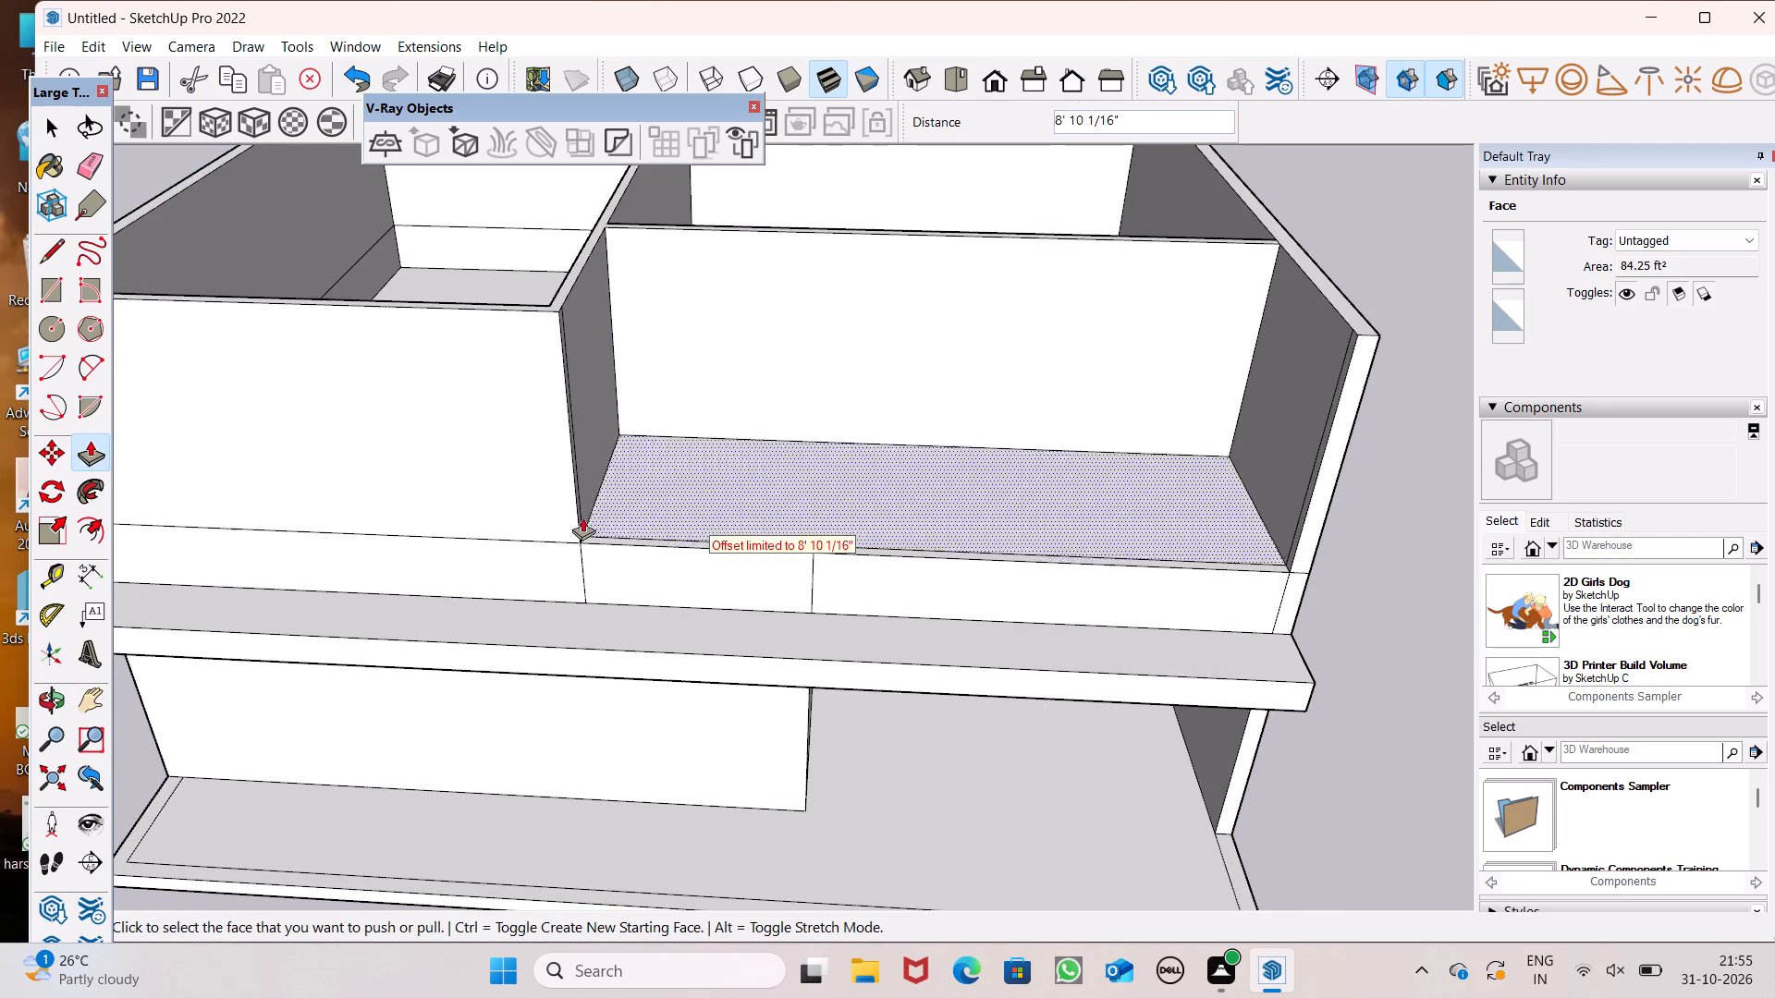
pyautogui.scroll(-5, 570, 513)
pyautogui.moveTo(780, 554); pyautogui.dragTo(801, 443, button='middle')
pyautogui.scroll(1, 801, 443)
pyautogui.scroll(-3, 801, 435)
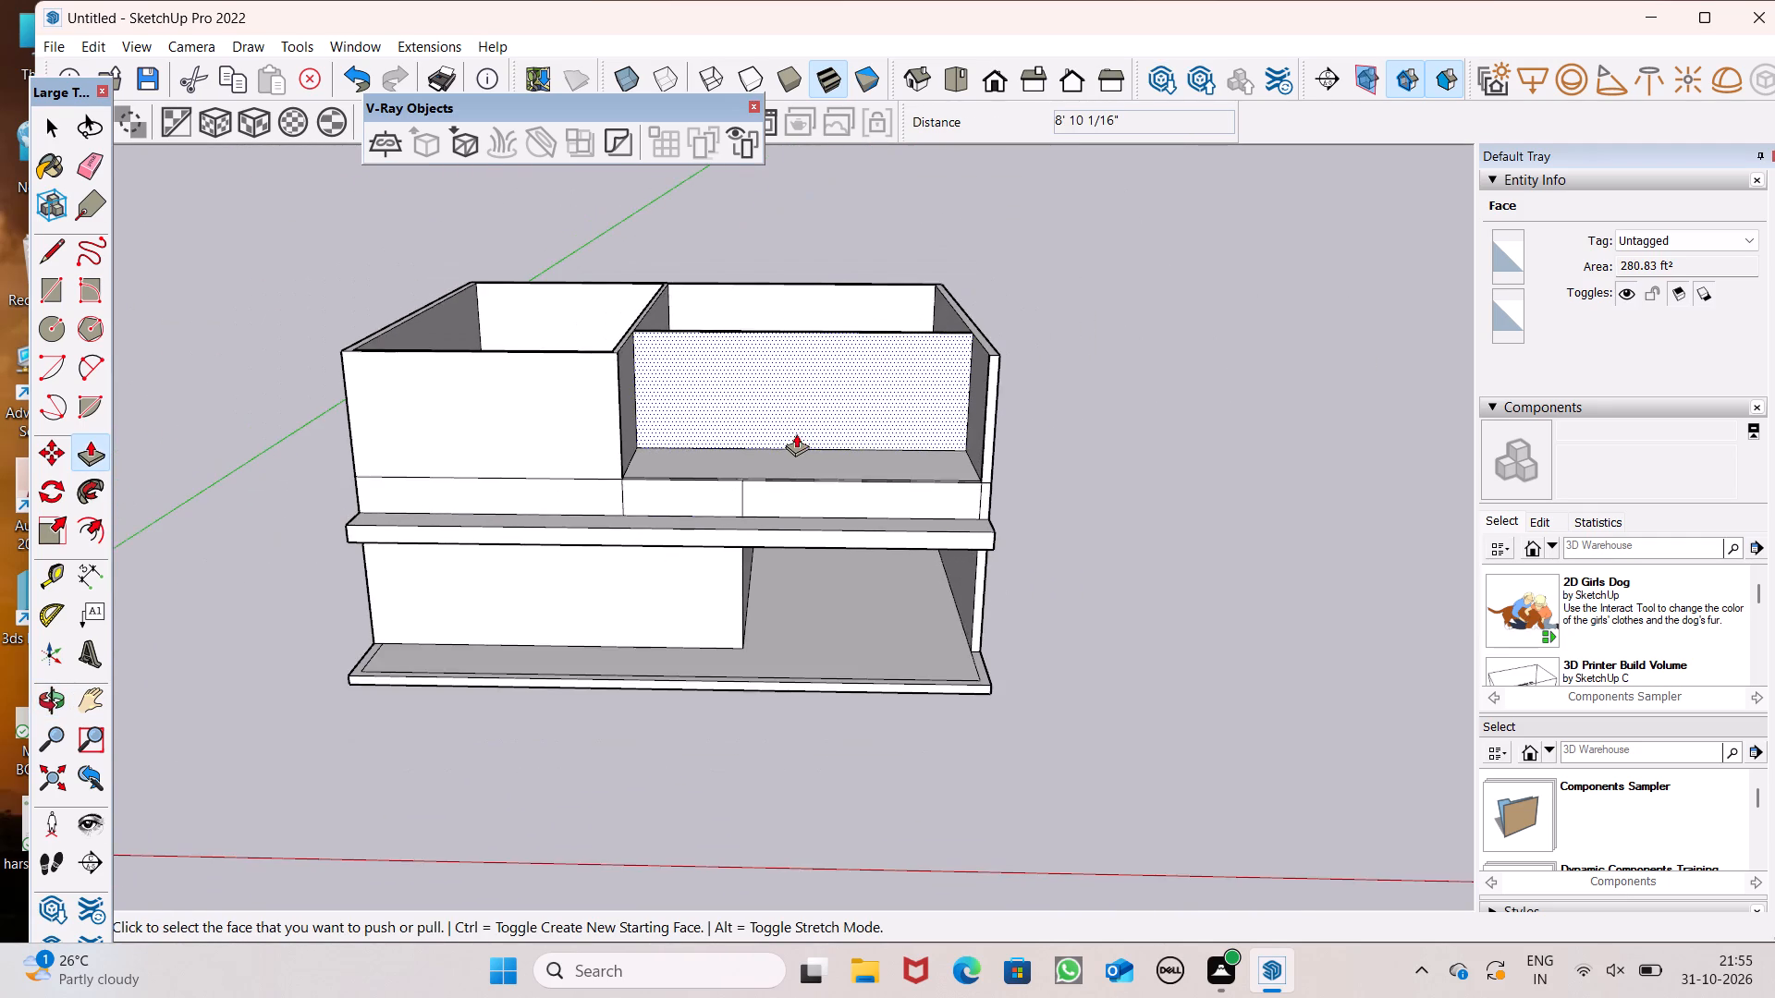
pyautogui.scroll(5, 796, 423)
pyautogui.scroll(-1, 633, 351)
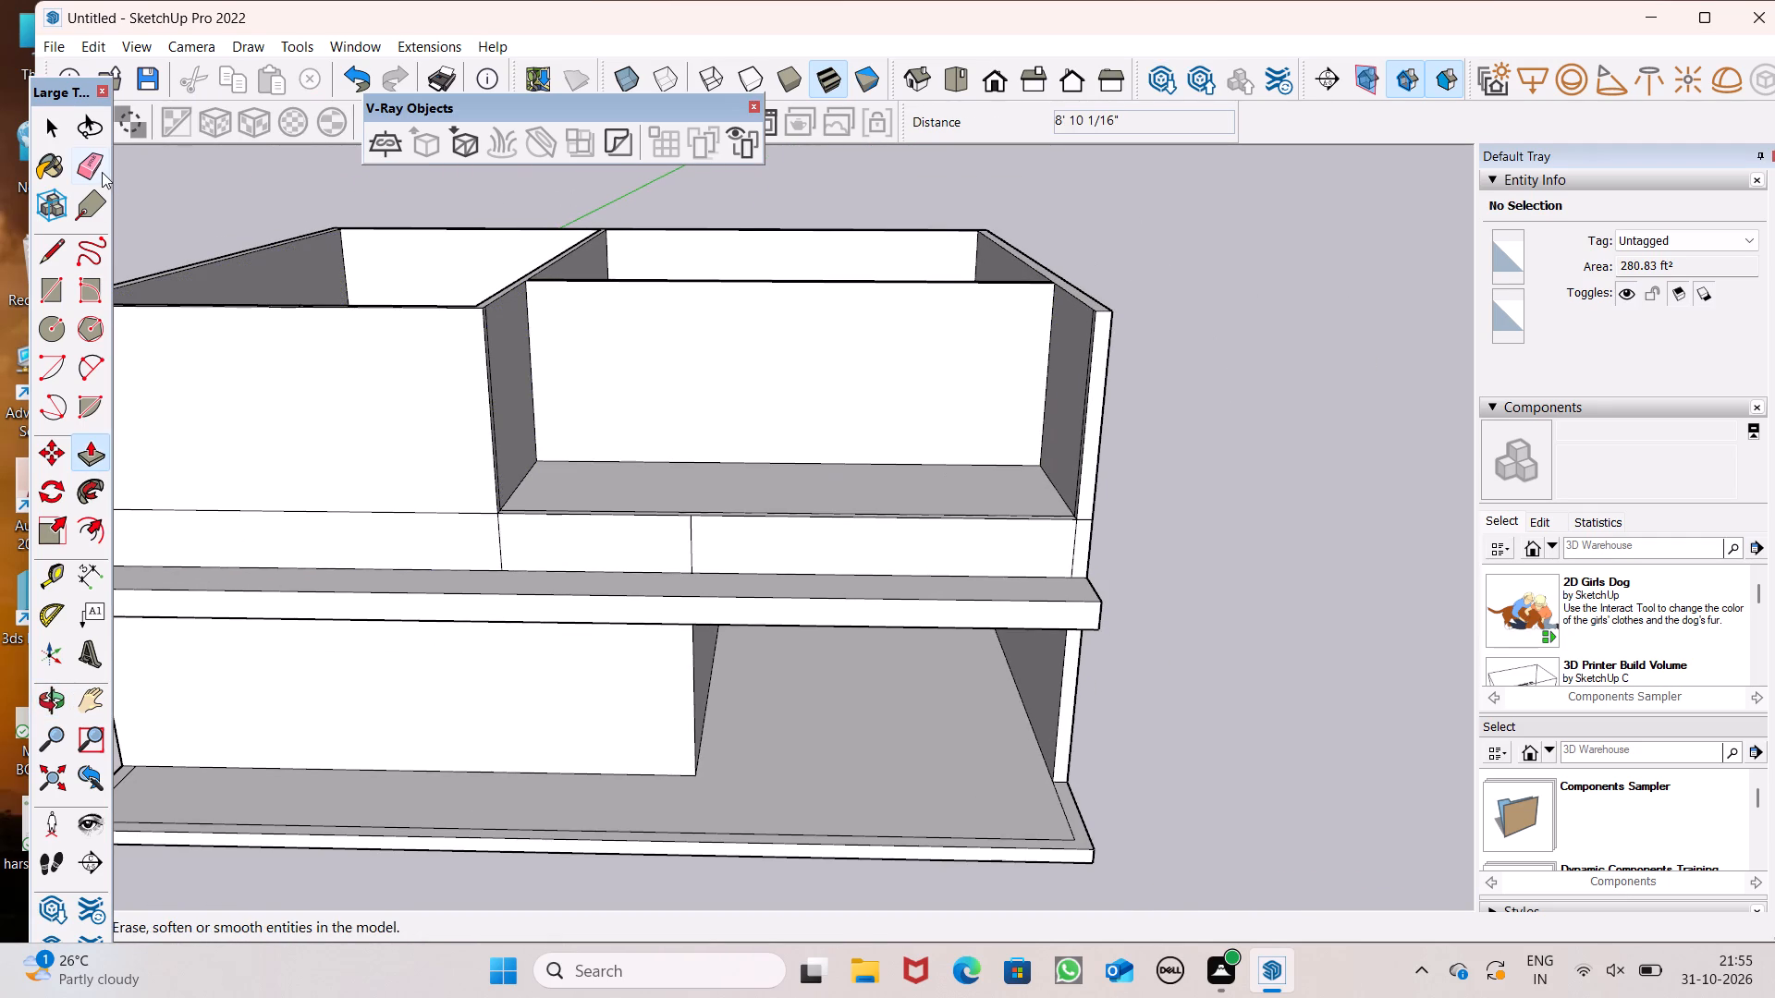
# Erase the vertical seam line across the front parapet face of the open bay.
pyautogui.click(102, 172)
pyautogui.scroll(5, 759, 574)
pyautogui.moveTo(617, 519); pyautogui.dragTo(647, 507)
pyautogui.scroll(-5, 654, 504)
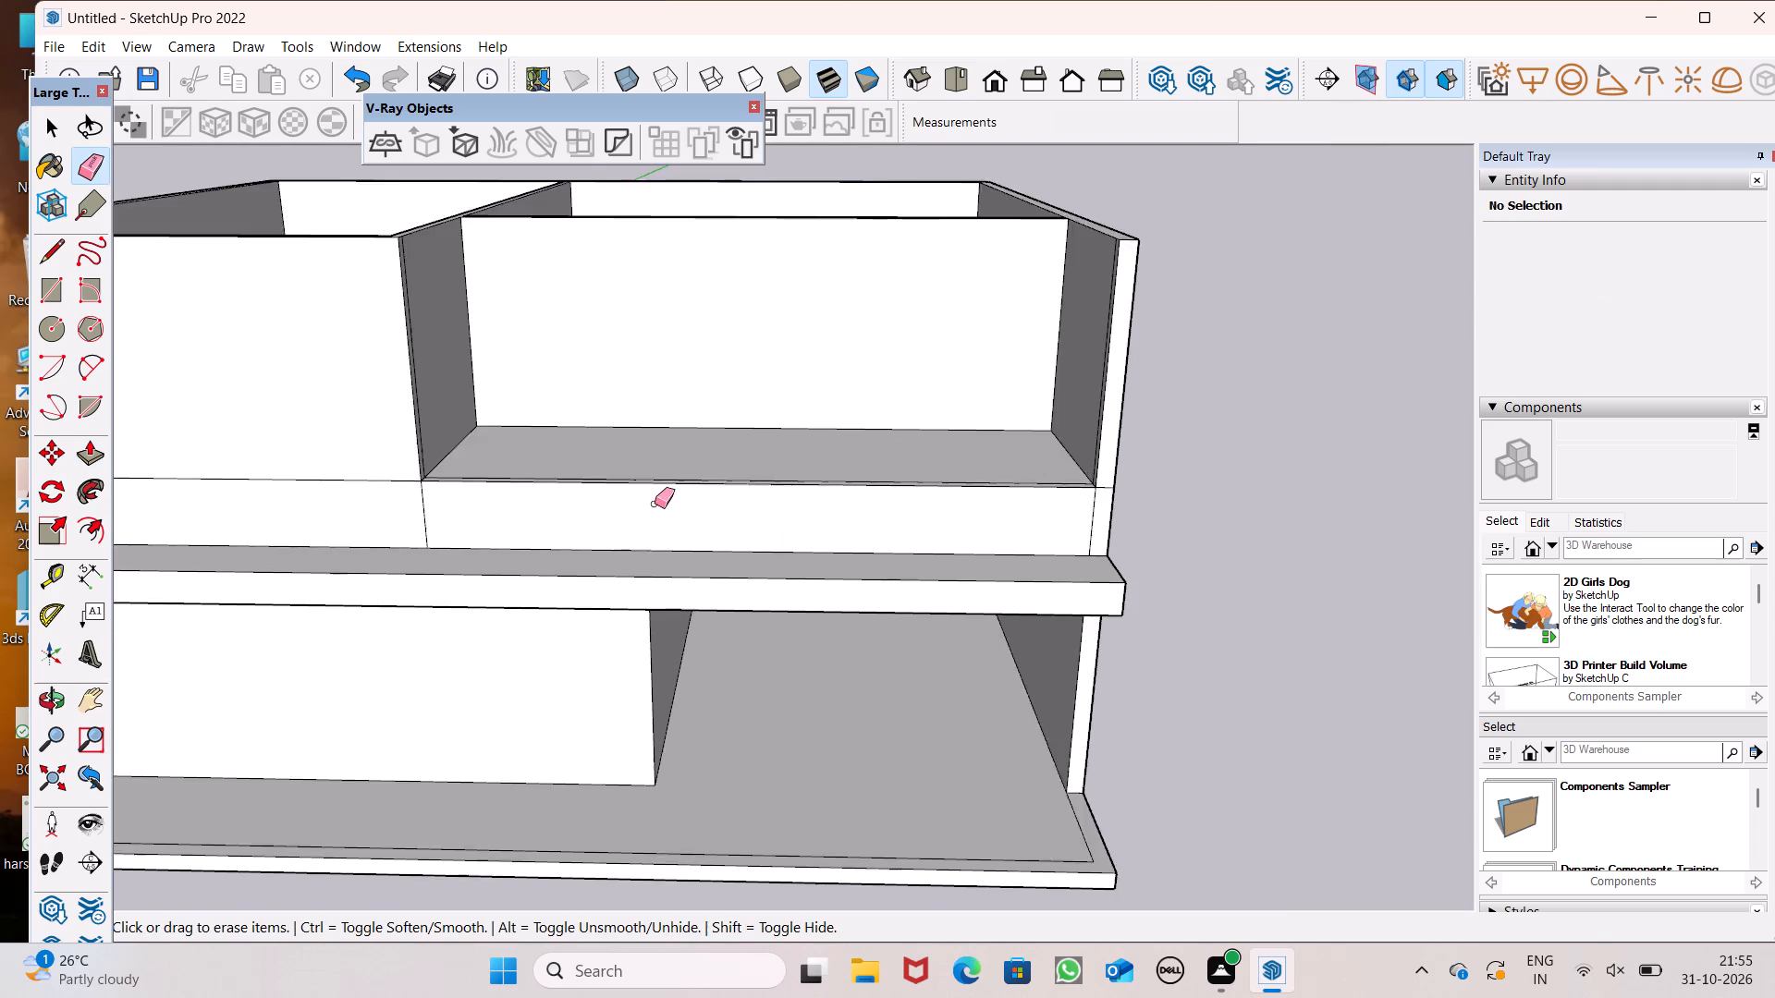
# Examine the front facade, ledge and upper storey from low and elevated angles.
pyautogui.moveTo(655, 497); pyautogui.dragTo(776, 436, button='middle')
pyautogui.scroll(1, 776, 436)
pyautogui.scroll(-6, 772, 452)
pyautogui.moveTo(765, 468); pyautogui.dragTo(745, 469, button='middle')
pyautogui.scroll(1, 745, 469)
pyautogui.scroll(-3, 744, 517)
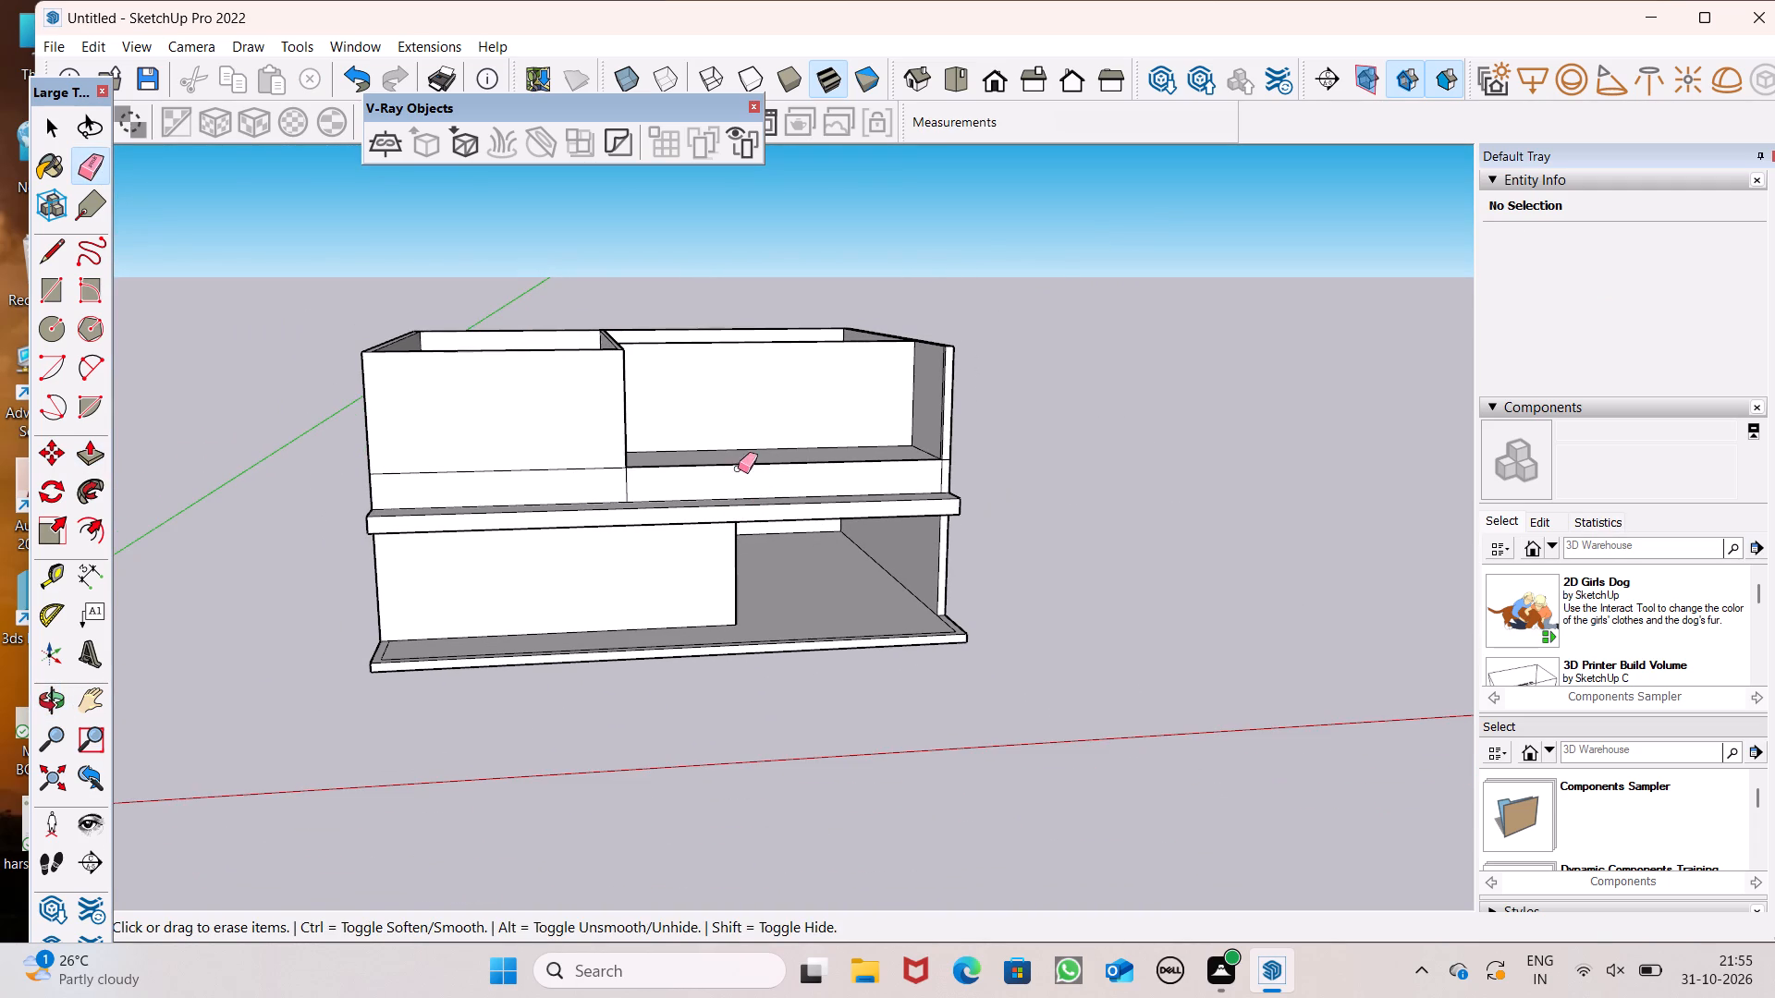
pyautogui.moveTo(790, 432); pyautogui.dragTo(764, 413, button='middle')
pyautogui.moveTo(764, 415); pyautogui.dragTo(781, 532, button='middle')
pyautogui.scroll(-1, 766, 507)
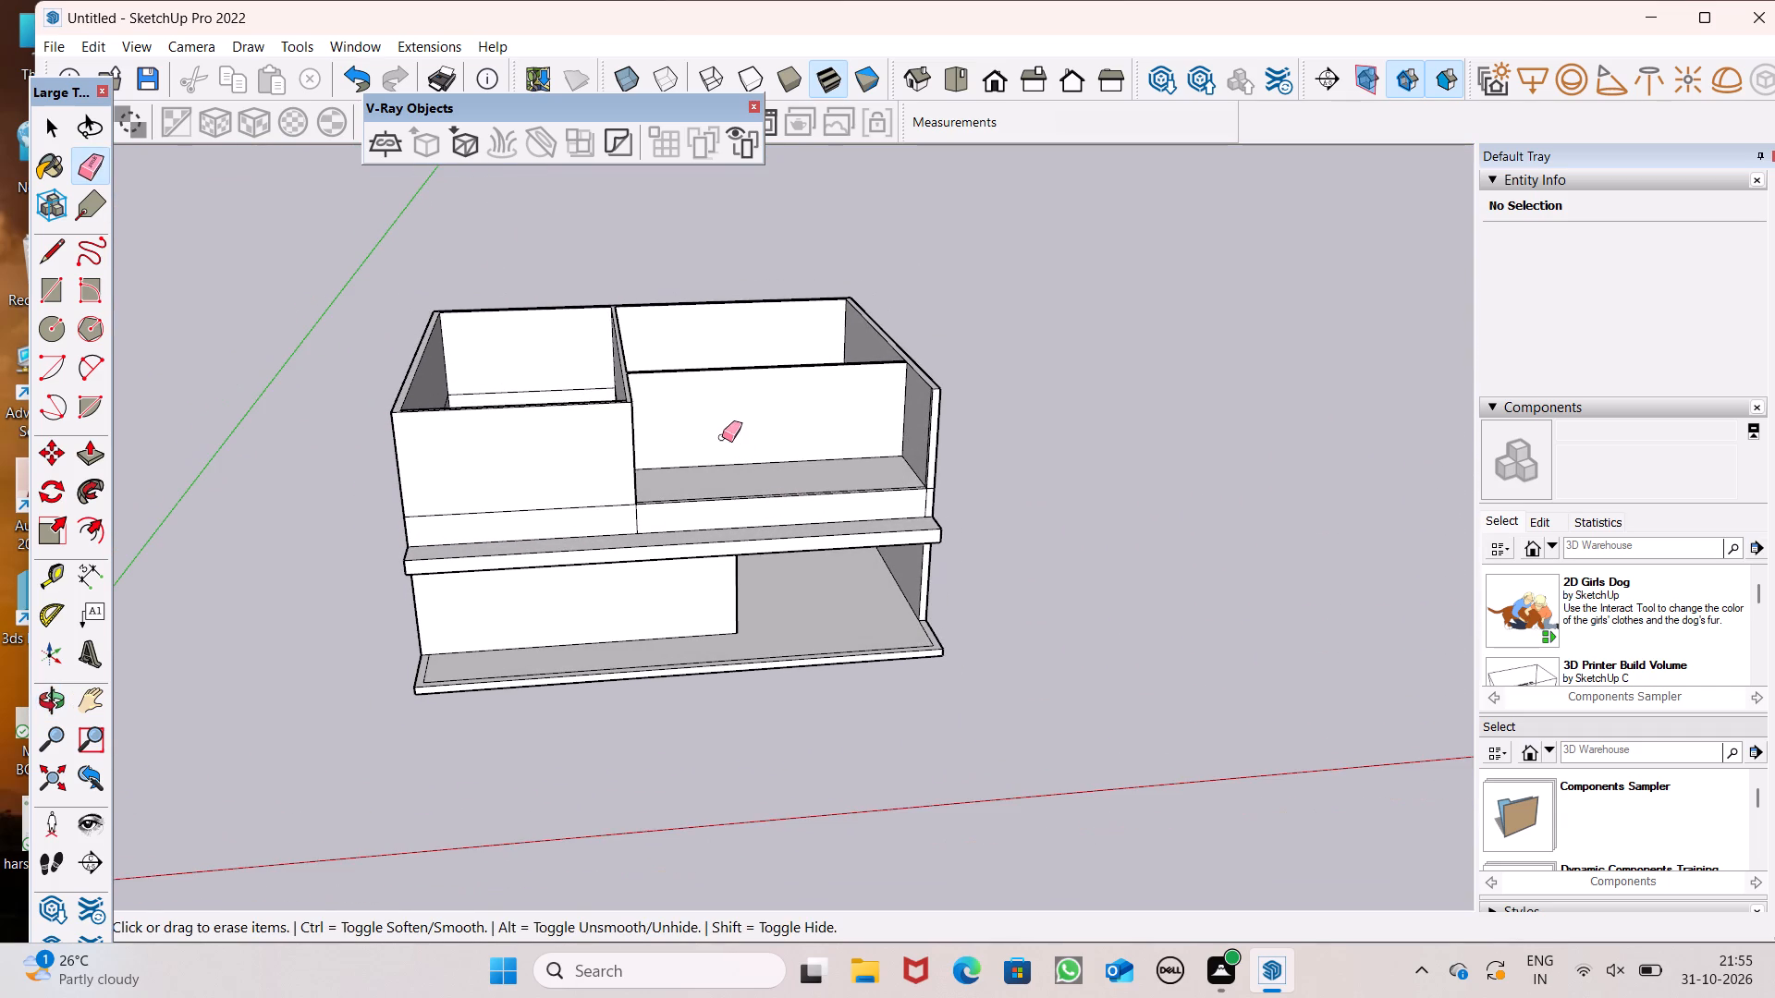
pyautogui.scroll(4, 713, 396)
pyautogui.moveTo(723, 504); pyautogui.dragTo(728, 426, button='middle')
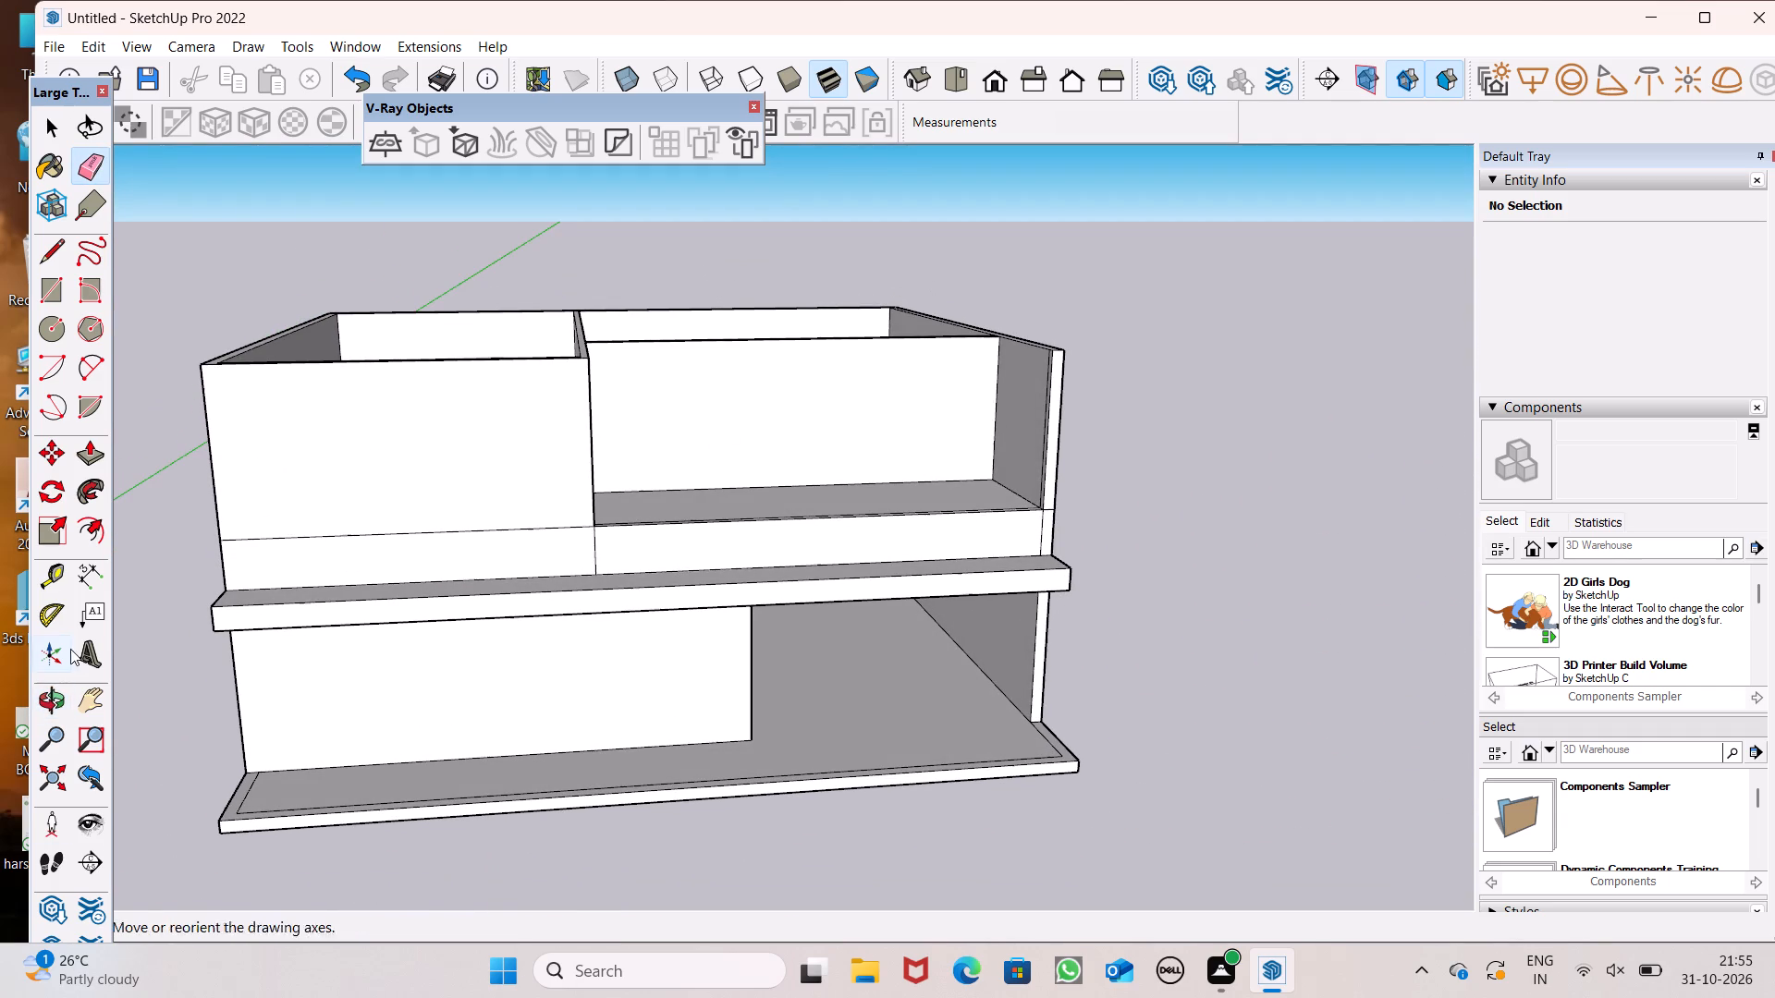
# Measure the thickness of the front ledge at its end corner with the Dimension tool.
pyautogui.click(92, 574)
pyautogui.scroll(8, 232, 656)
pyautogui.scroll(3, 220, 551)
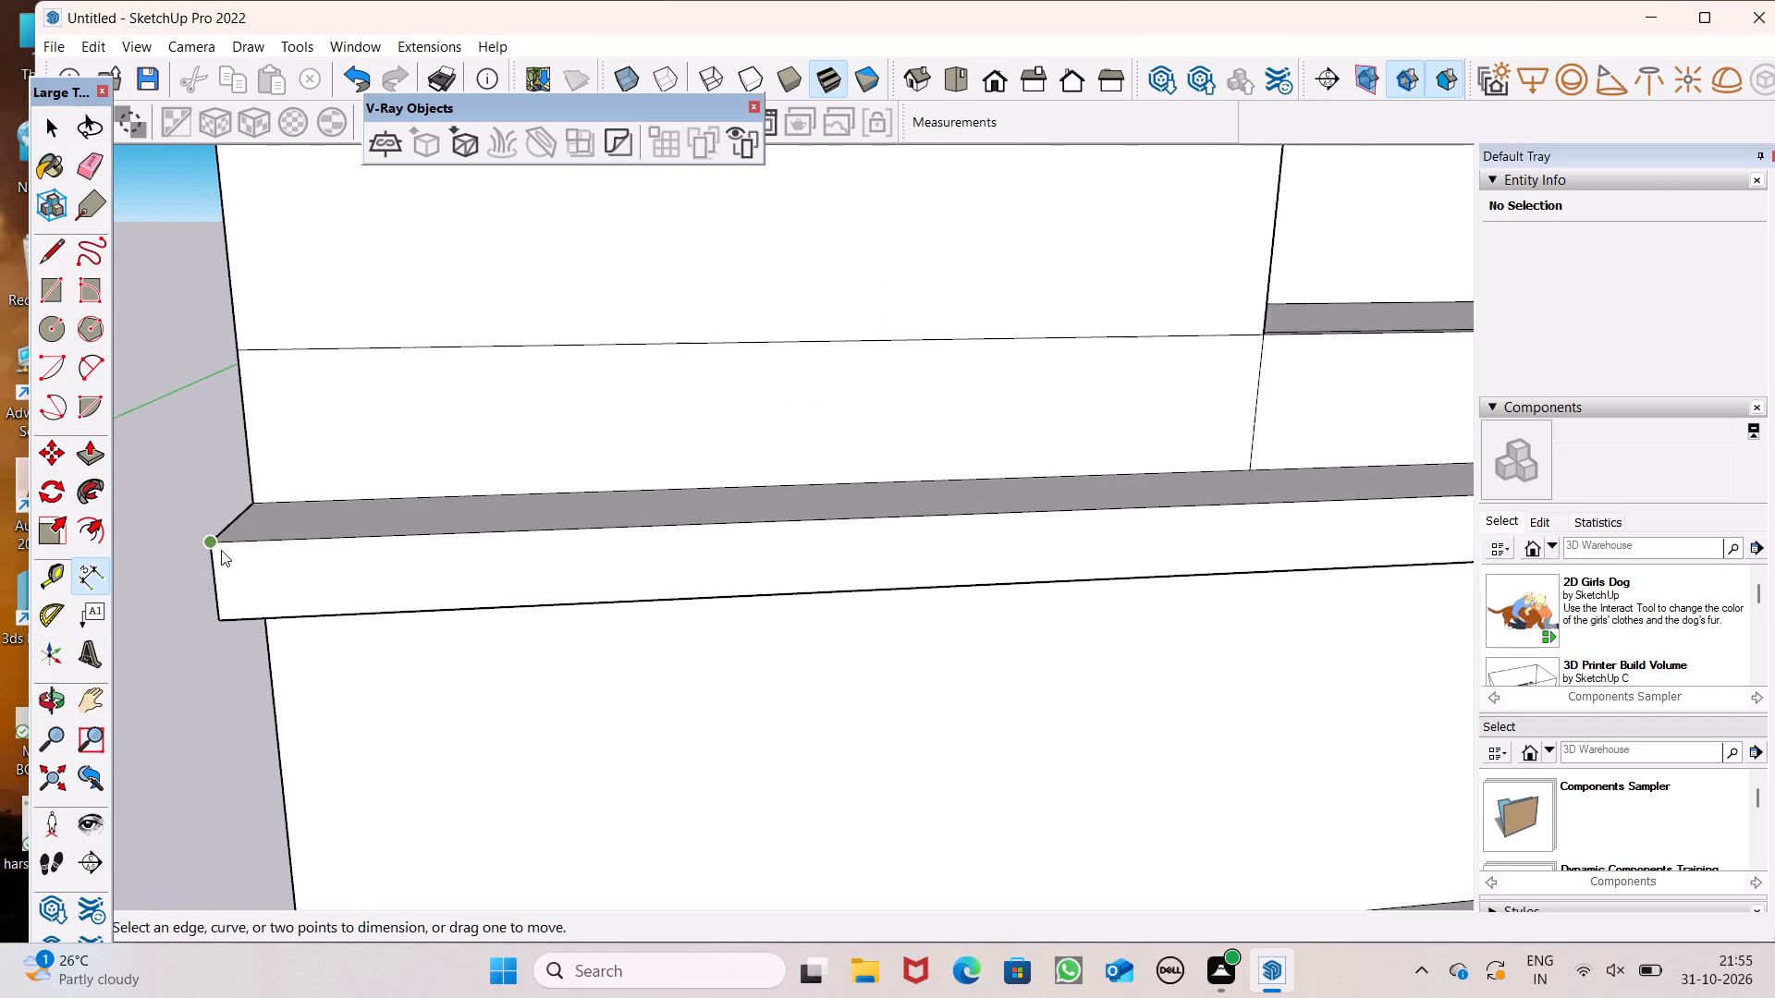
pyautogui.scroll(4, 221, 550)
pyautogui.click(207, 542)
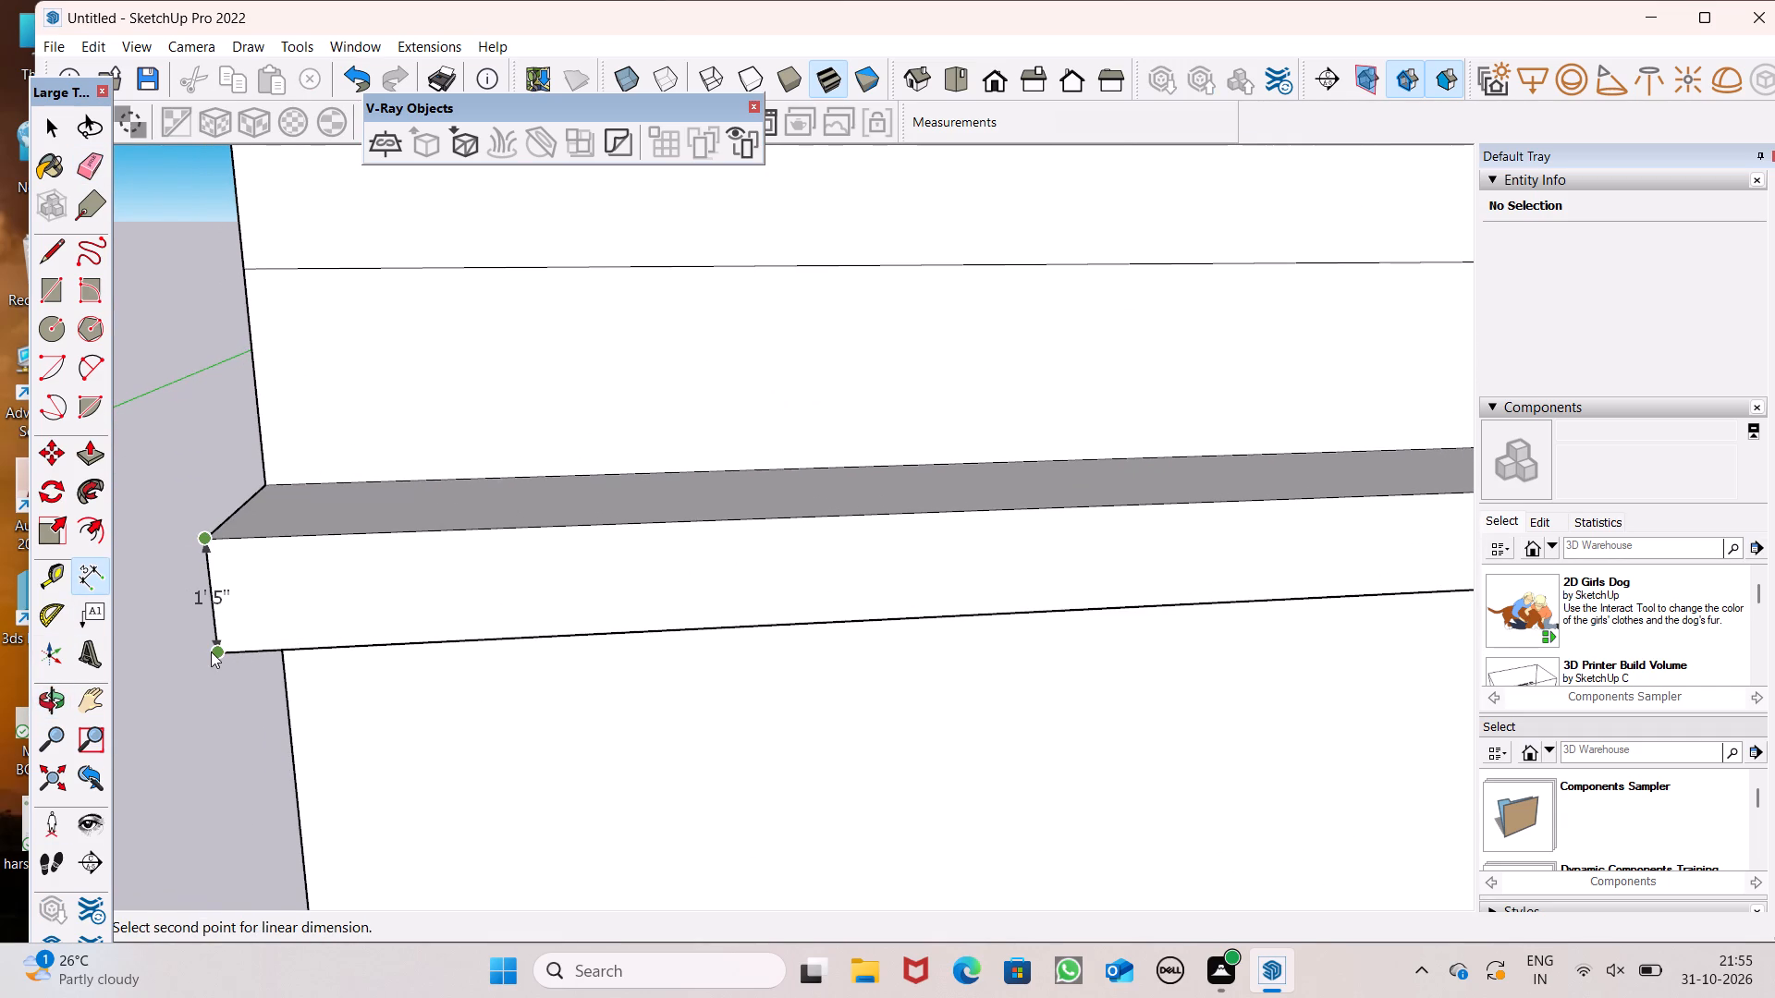
pyautogui.press('space')
# Push/Pull the connected upper-storey wall tops up 1'5" as a new band, matching the front ledge's thickness.
pyautogui.scroll(-10, 211, 655)
pyautogui.moveTo(844, 577); pyautogui.dragTo(719, 740, button='middle')
pyautogui.scroll(-6, 802, 569)
pyautogui.scroll(5, 512, 399)
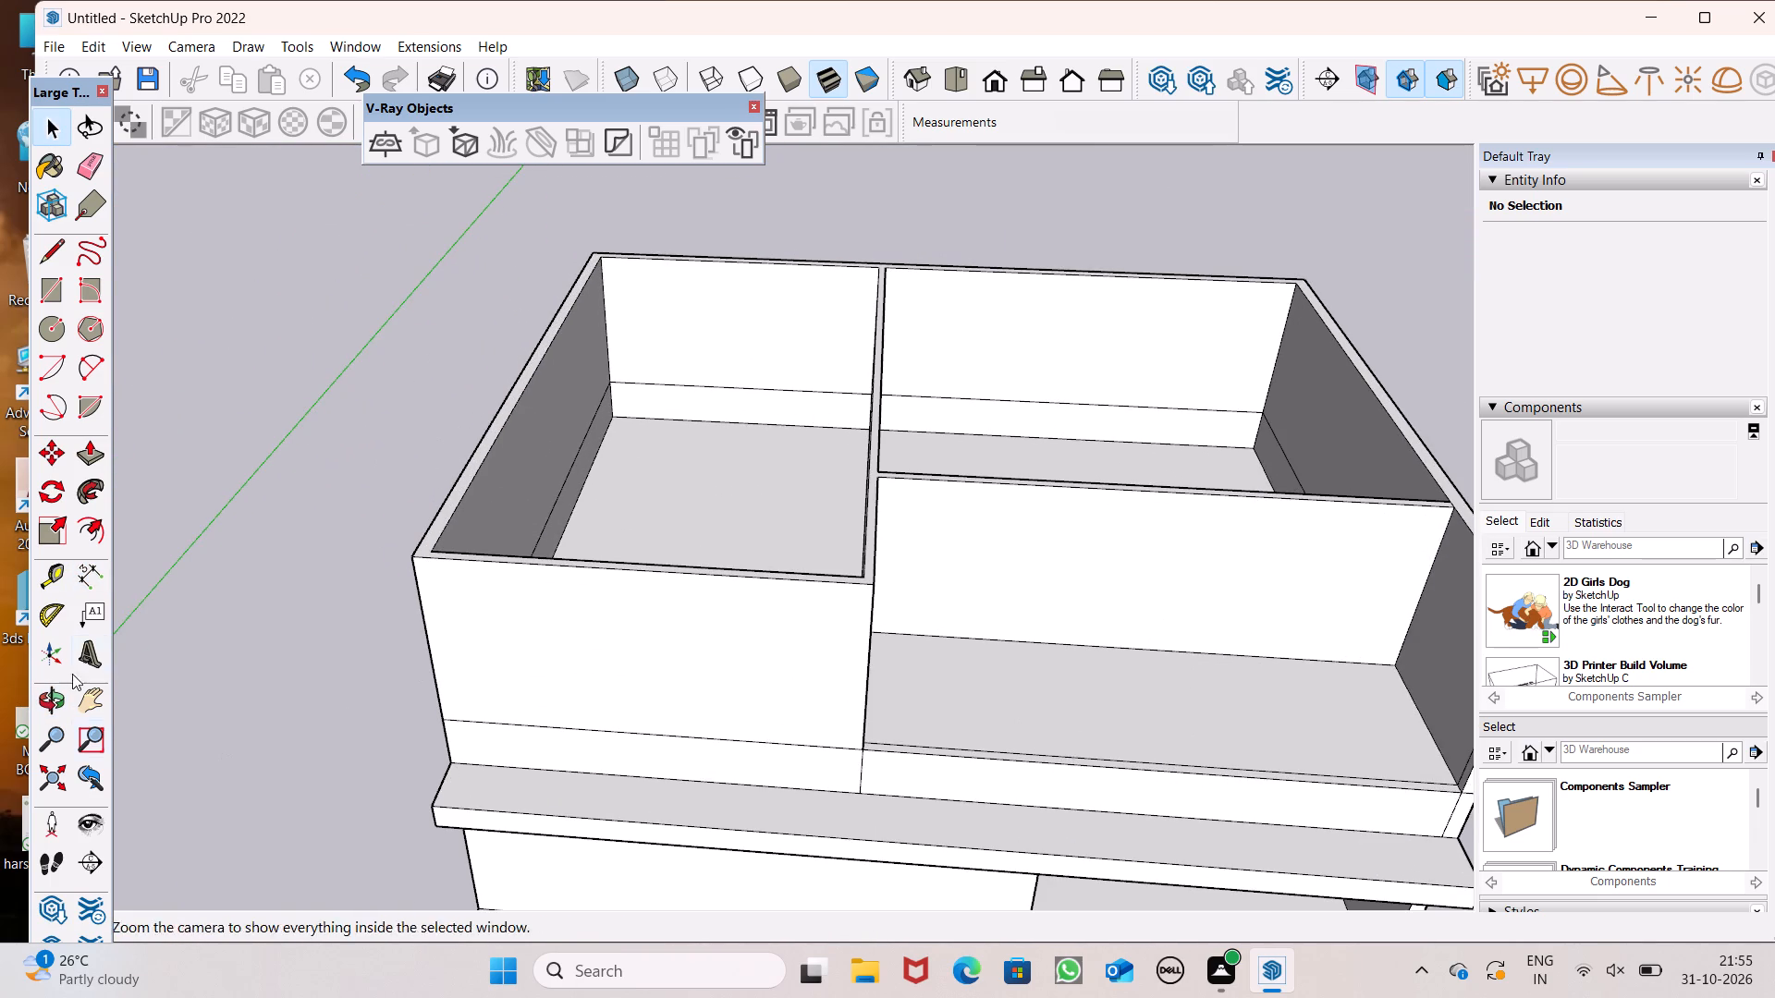
pyautogui.click(94, 456)
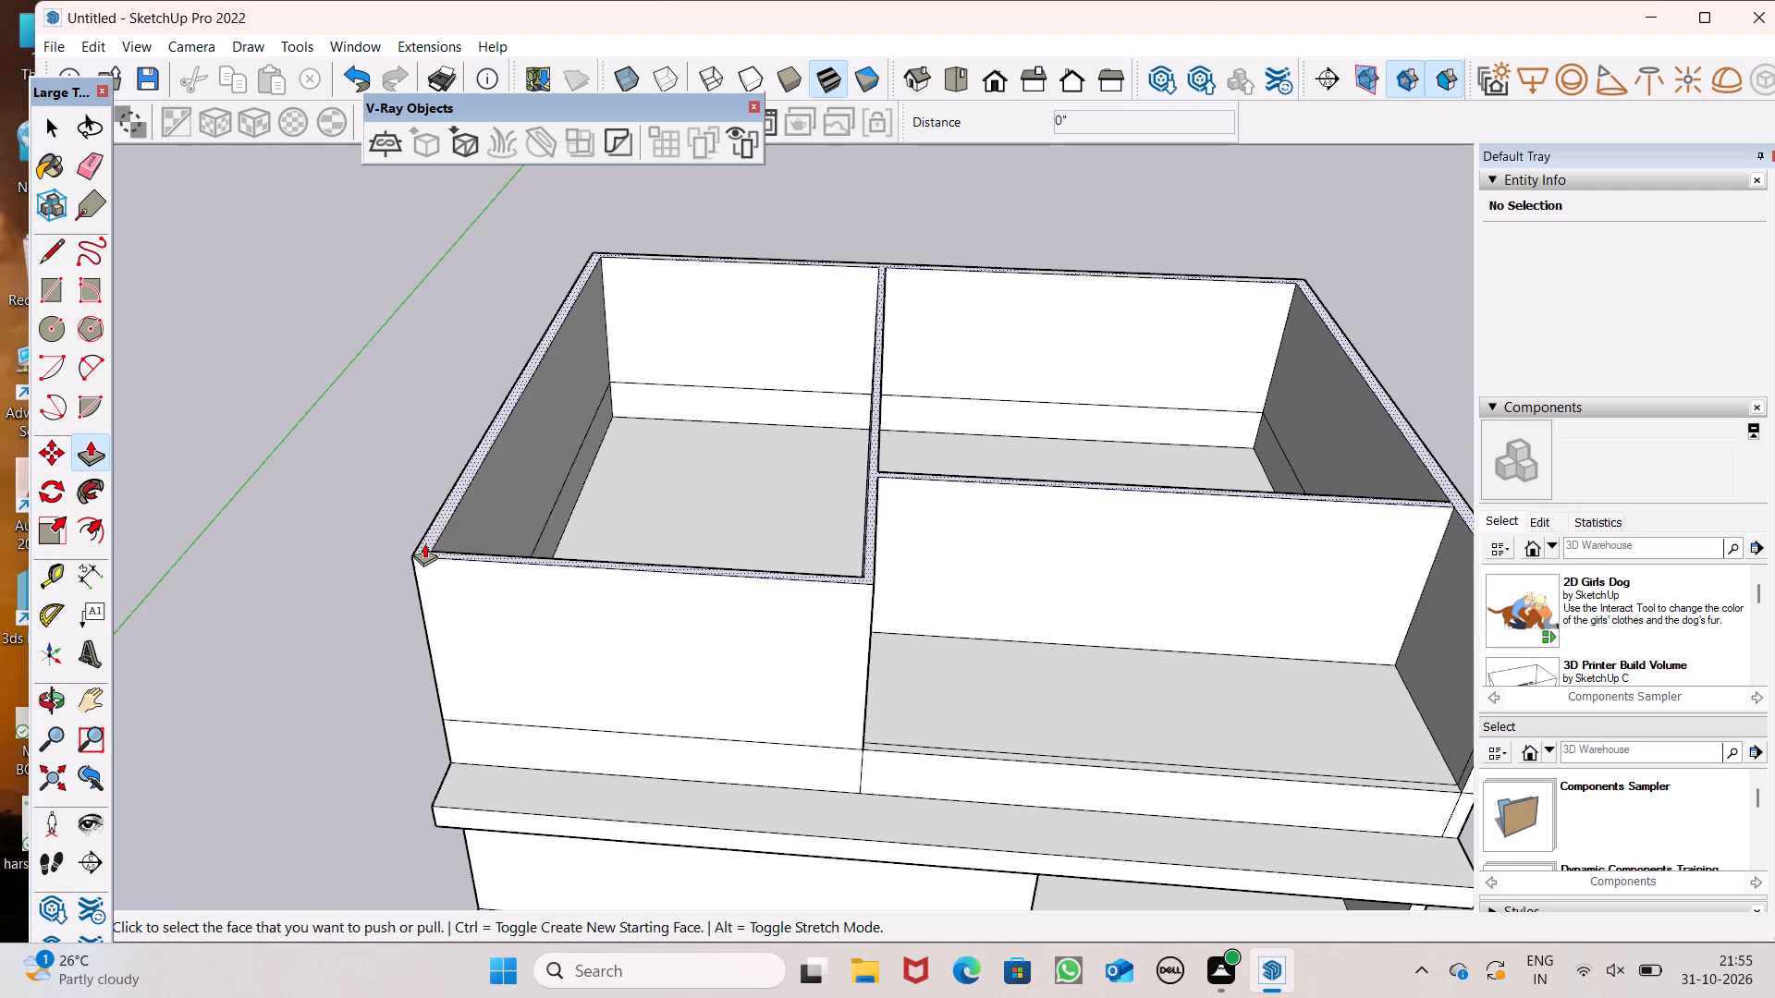
pyautogui.moveTo(513, 564); pyautogui.dragTo(591, 525, button='middle')
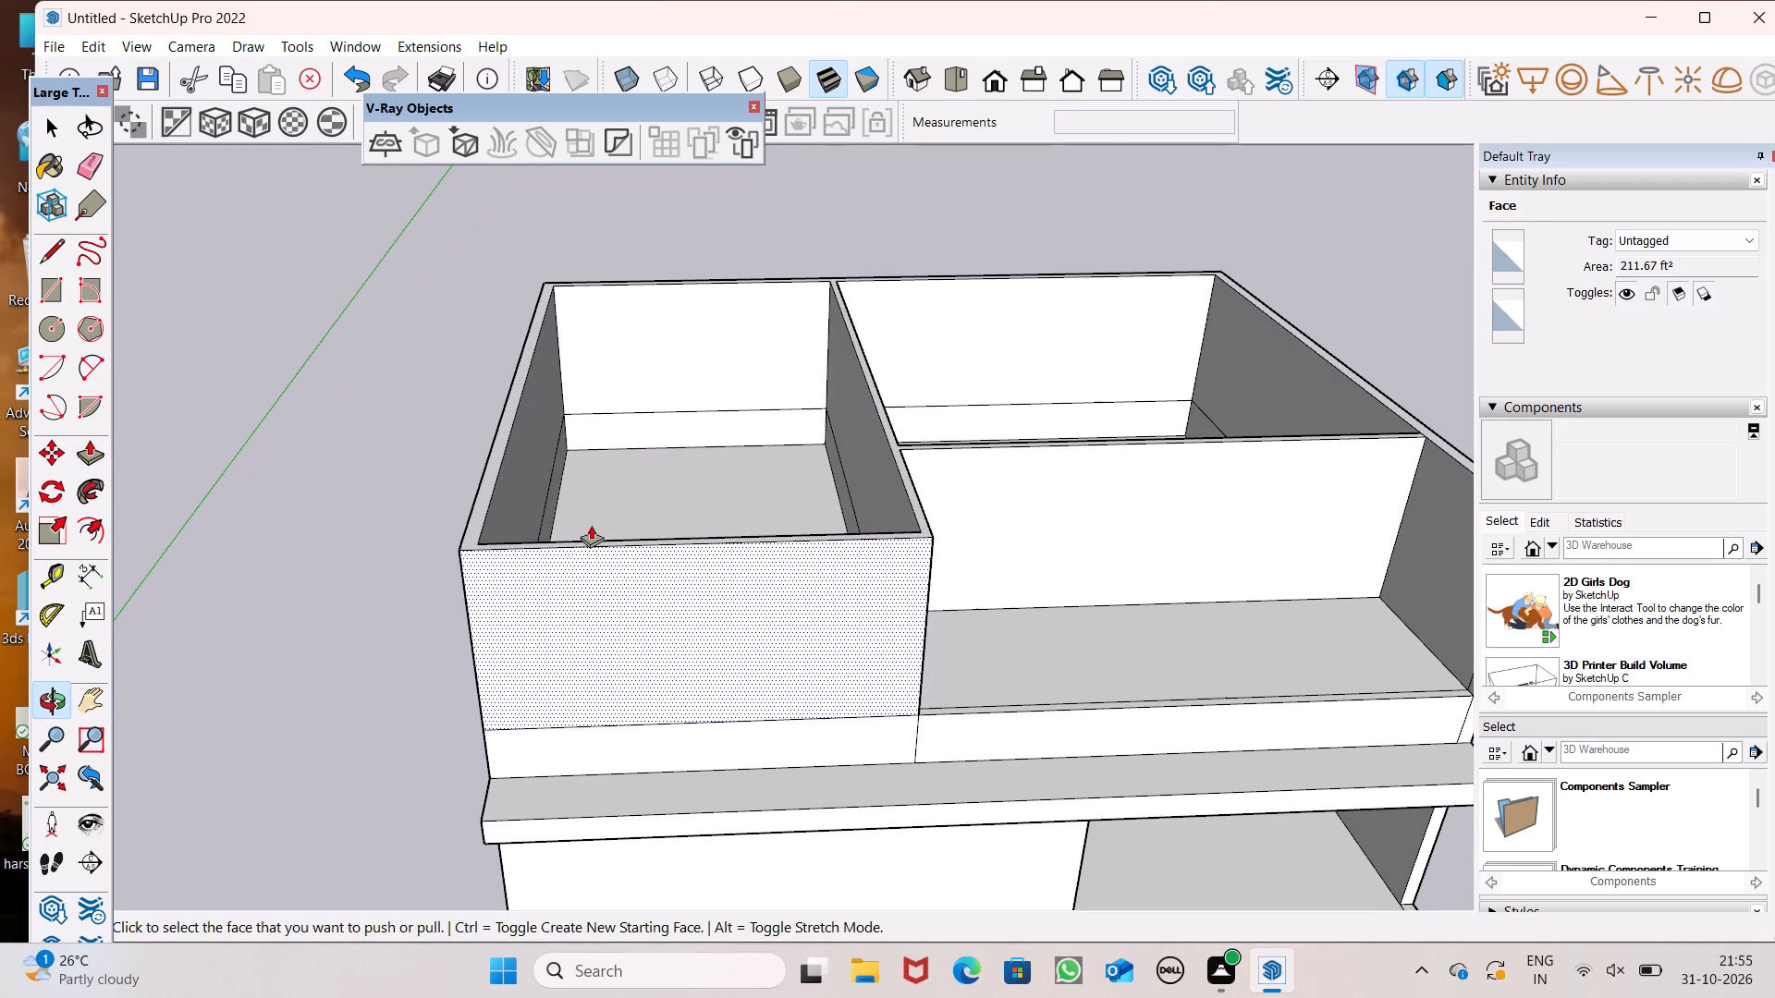
pyautogui.scroll(1, 501, 524)
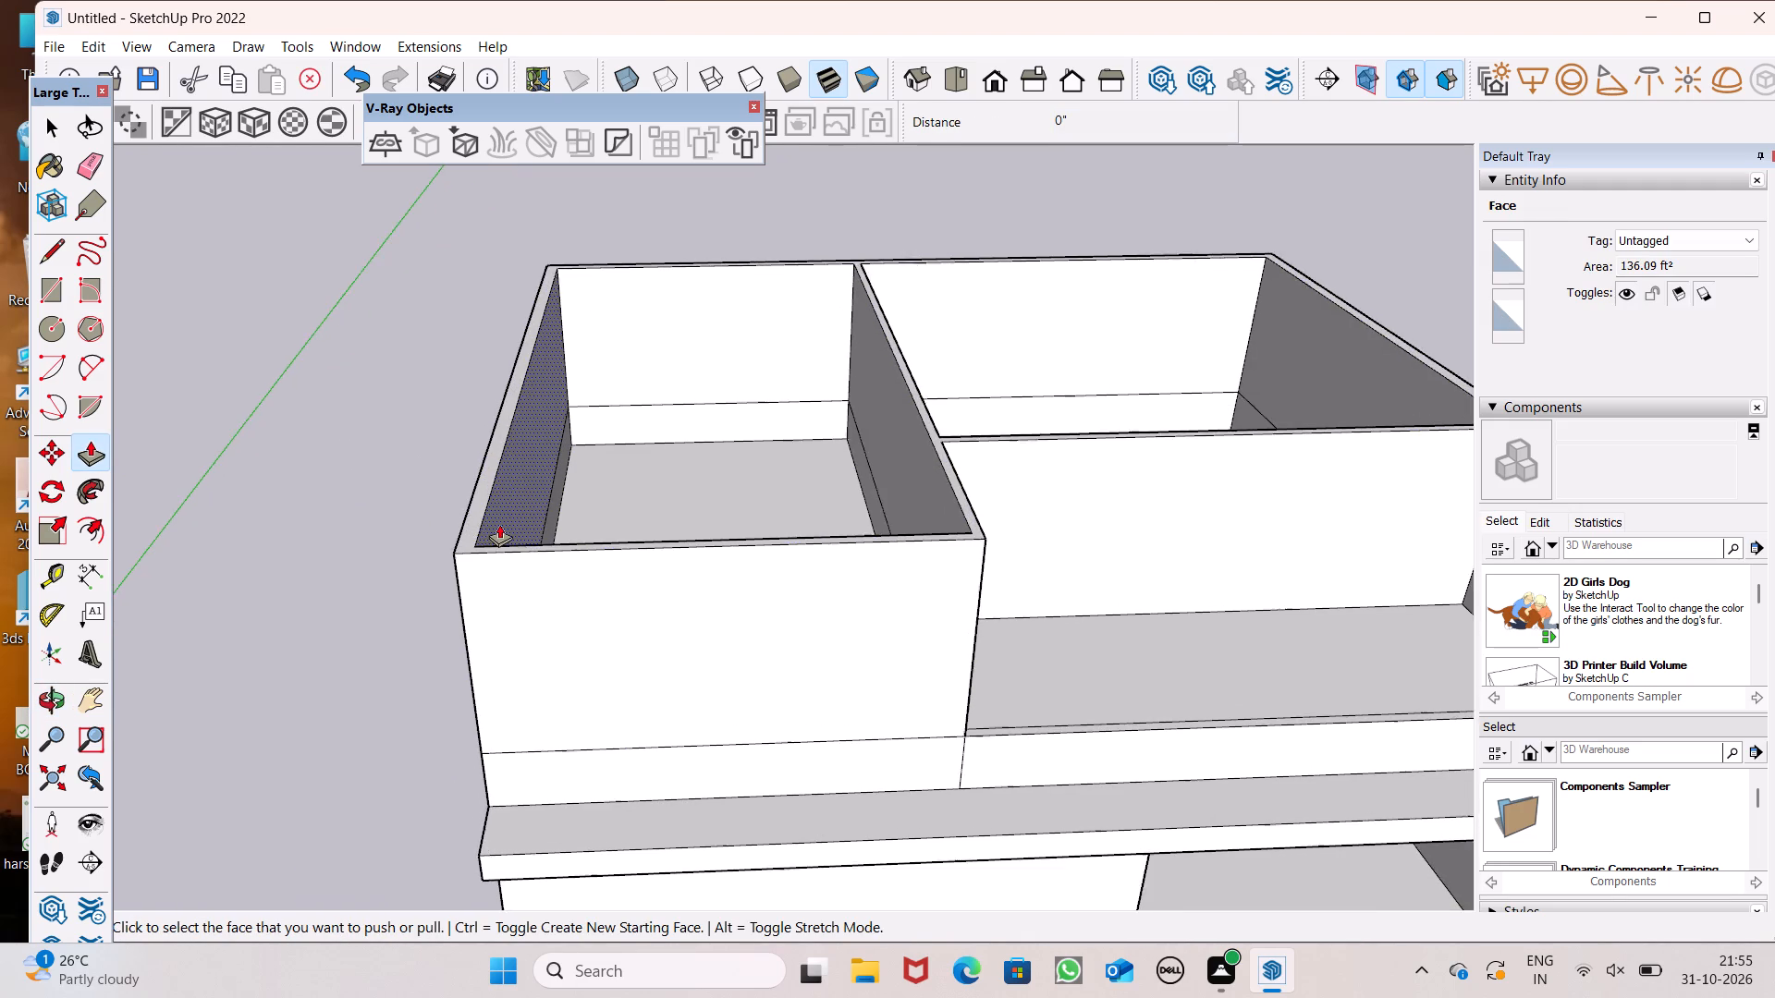
pyautogui.scroll(2, 499, 524)
pyautogui.click(456, 546)
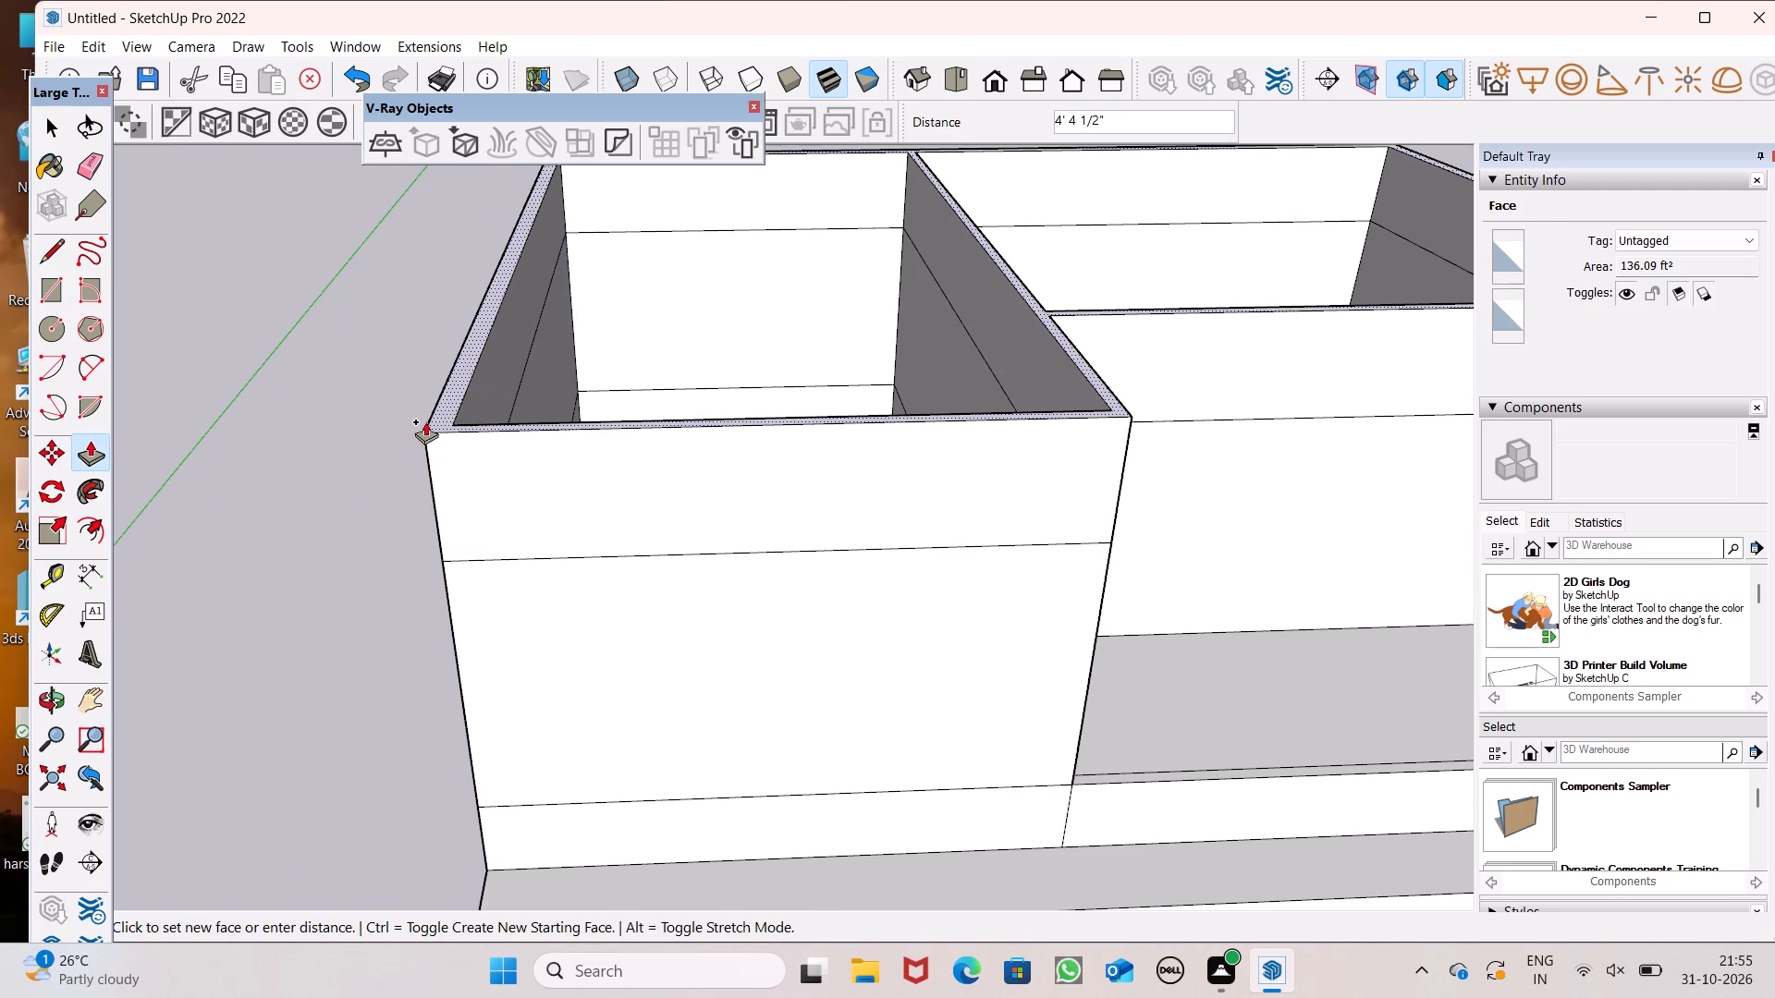
pyautogui.press('1')
pyautogui.write('\'5"')
pyautogui.press('Return')
# Examine the new band around the upper-storey walls from low front and elevated angles.
pyautogui.scroll(-3, 376, 406)
pyautogui.moveTo(253, 440); pyautogui.dragTo(224, 361, button='middle')
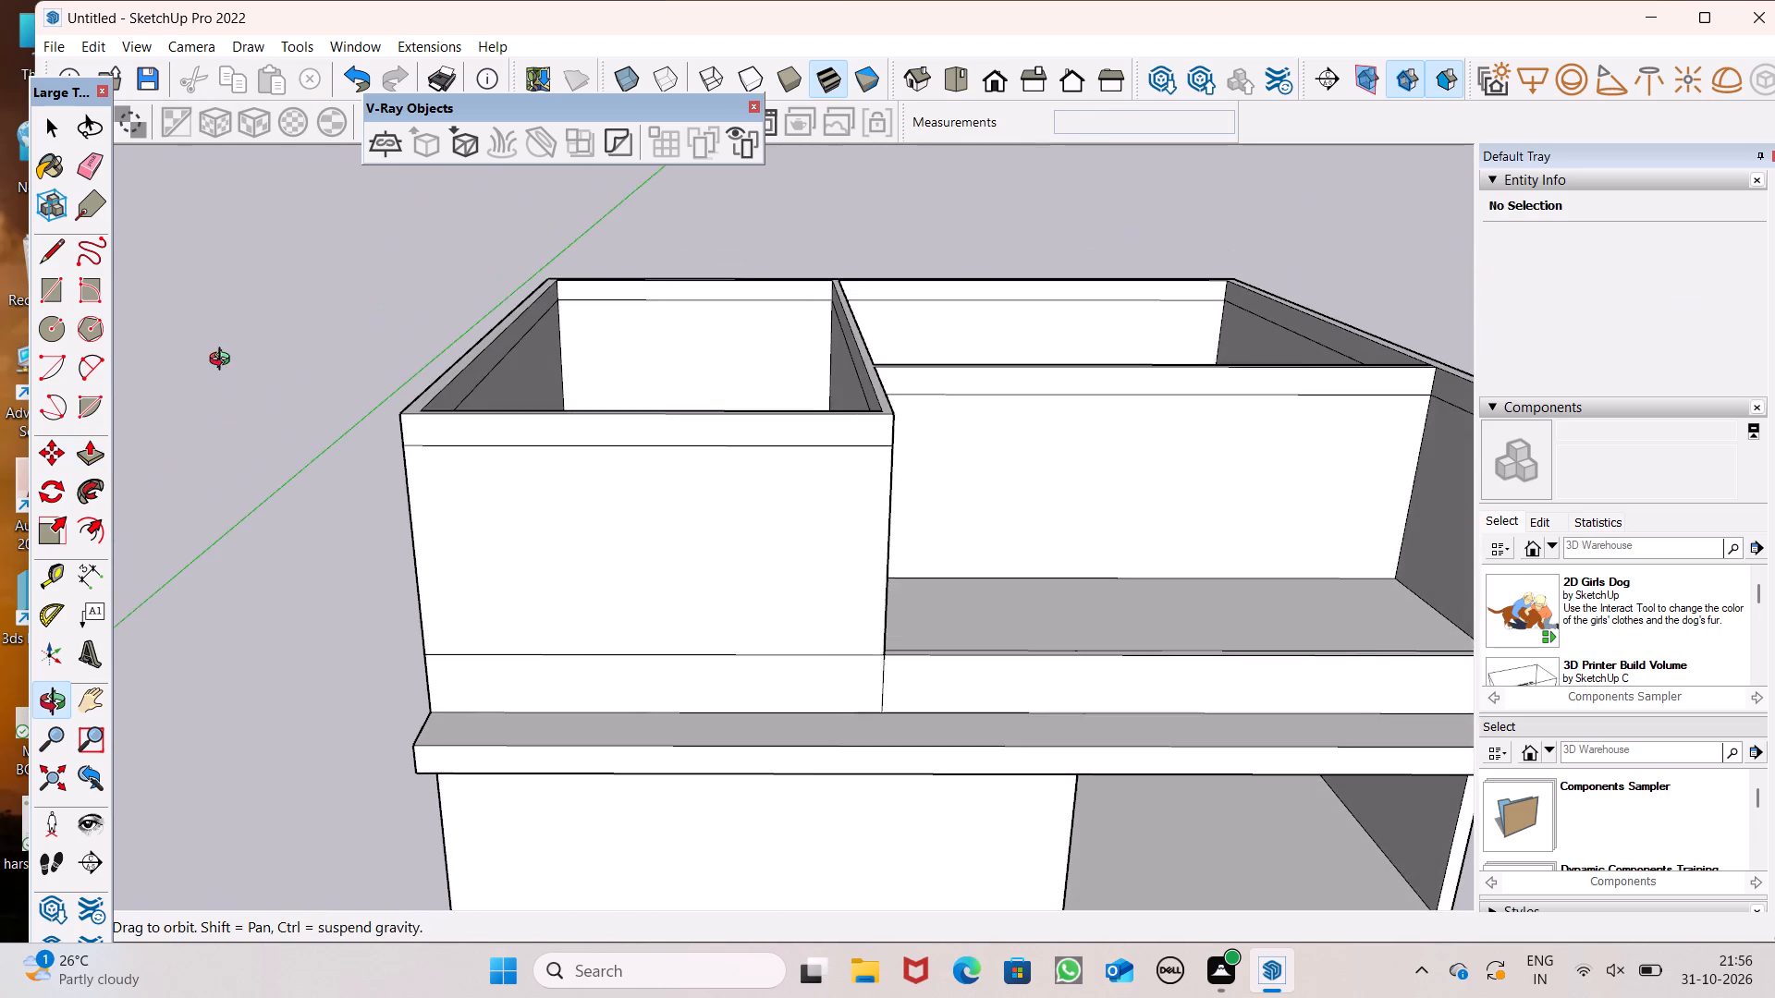
pyautogui.moveTo(224, 361); pyautogui.dragTo(223, 361, button='middle')
pyautogui.scroll(-6, 223, 361)
pyautogui.moveTo(232, 388); pyautogui.dragTo(94, 221, button='middle')
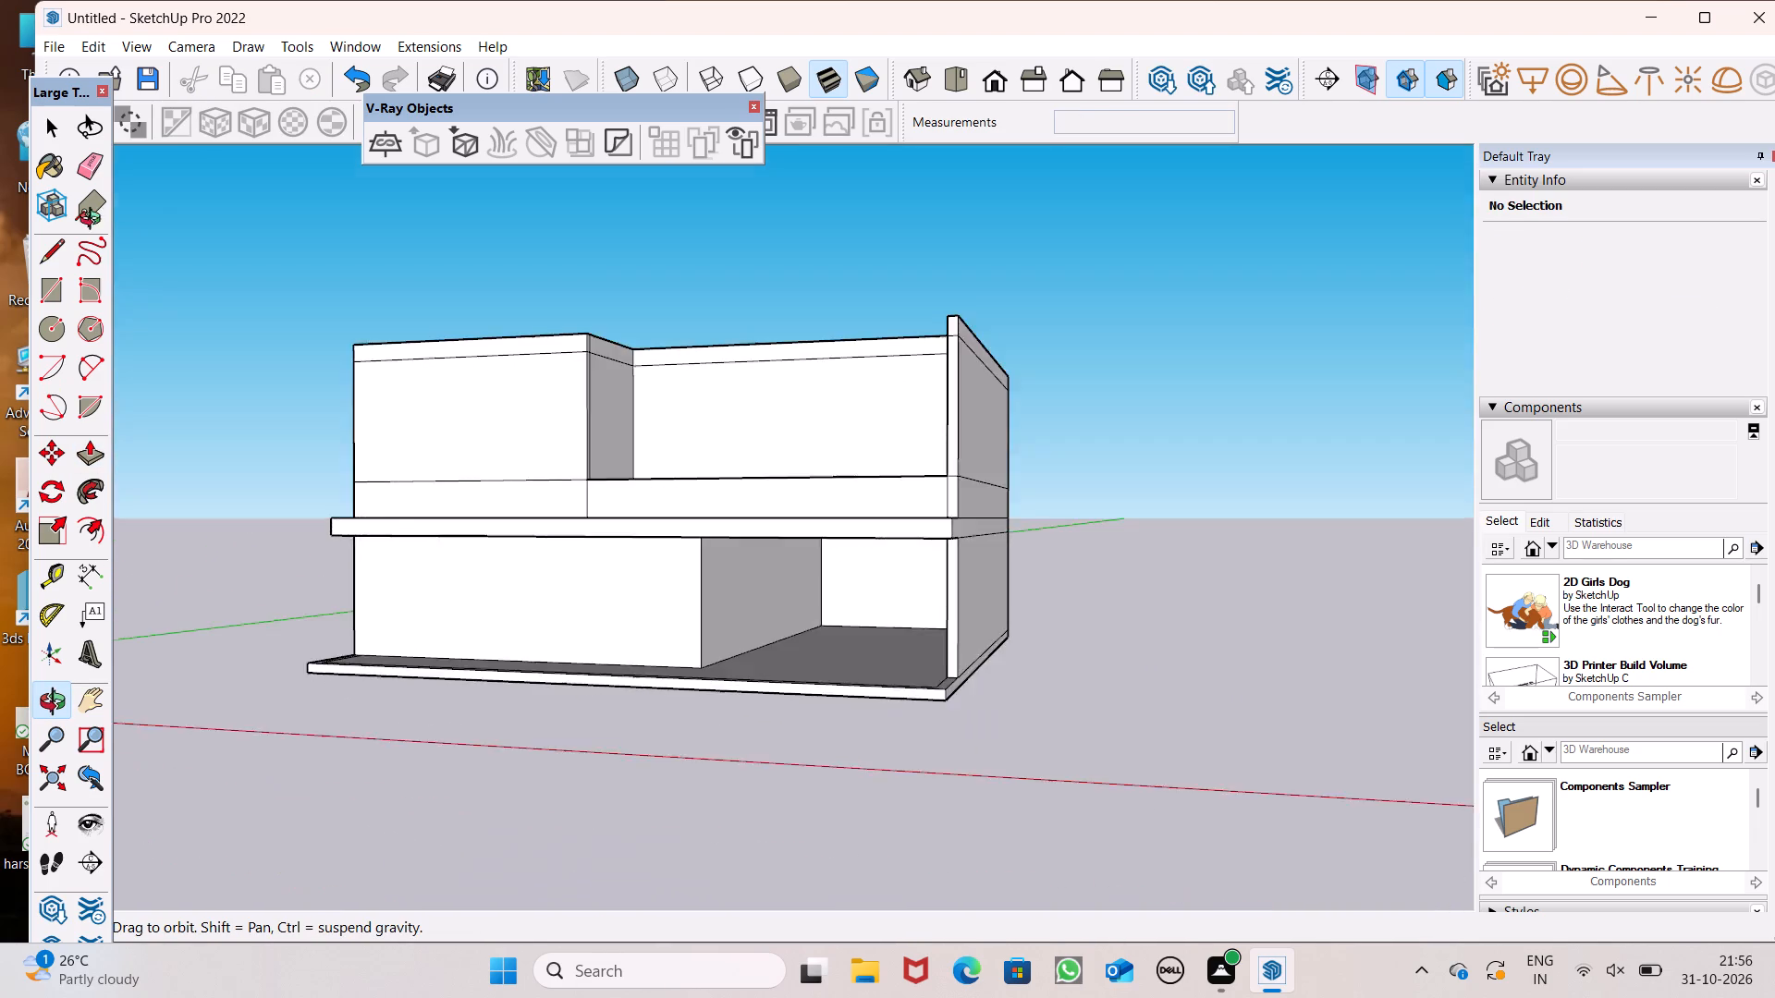
pyautogui.moveTo(94, 221); pyautogui.dragTo(177, 389, button='middle')
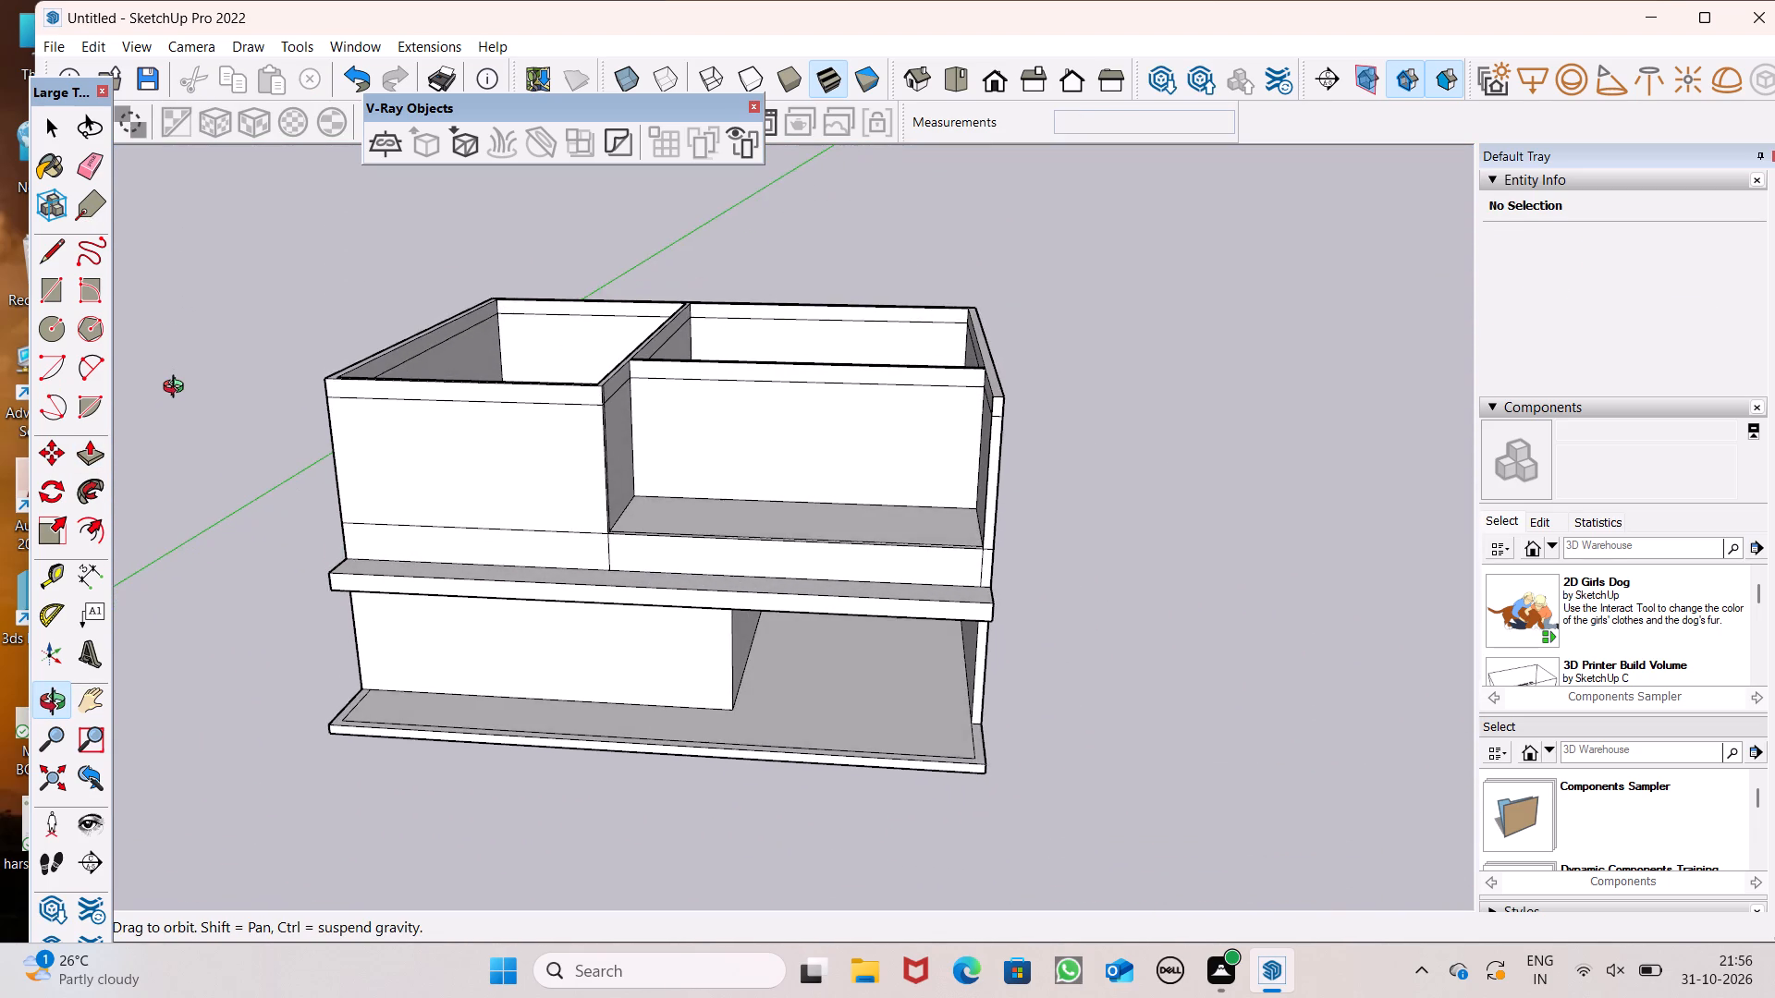
pyautogui.moveTo(177, 389); pyautogui.dragTo(170, 382, button='middle')
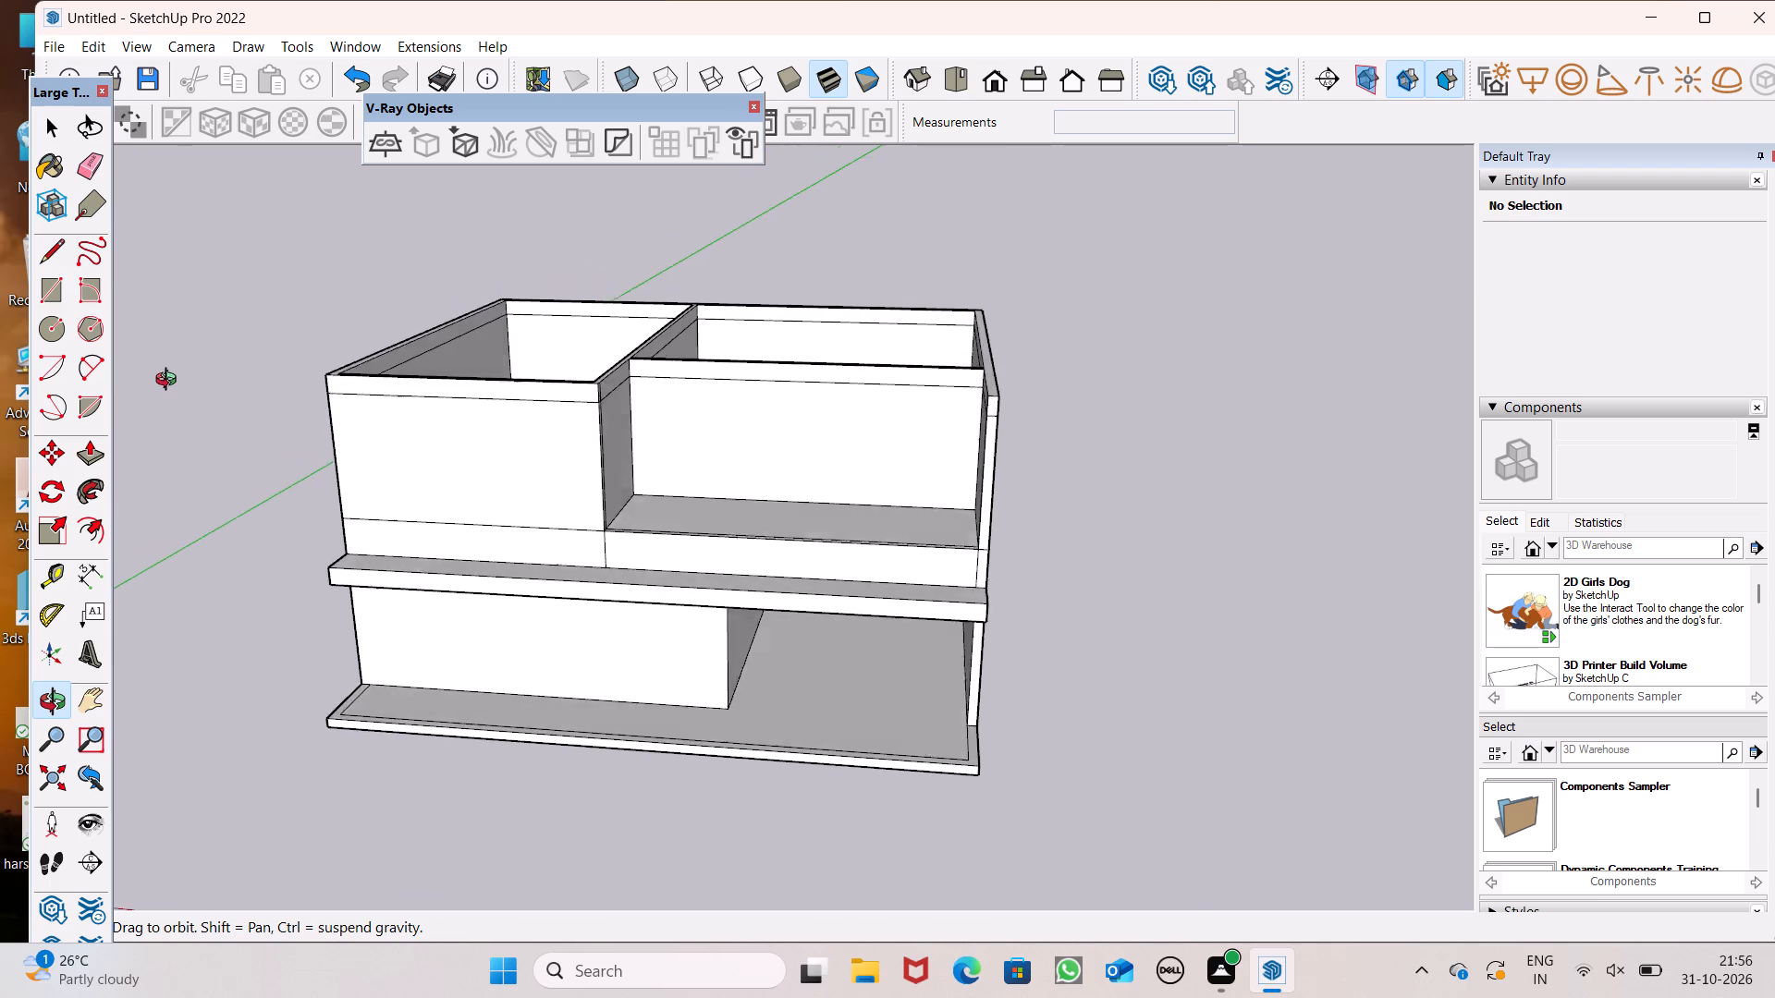
pyautogui.moveTo(170, 382); pyautogui.dragTo(126, 385, button='middle')
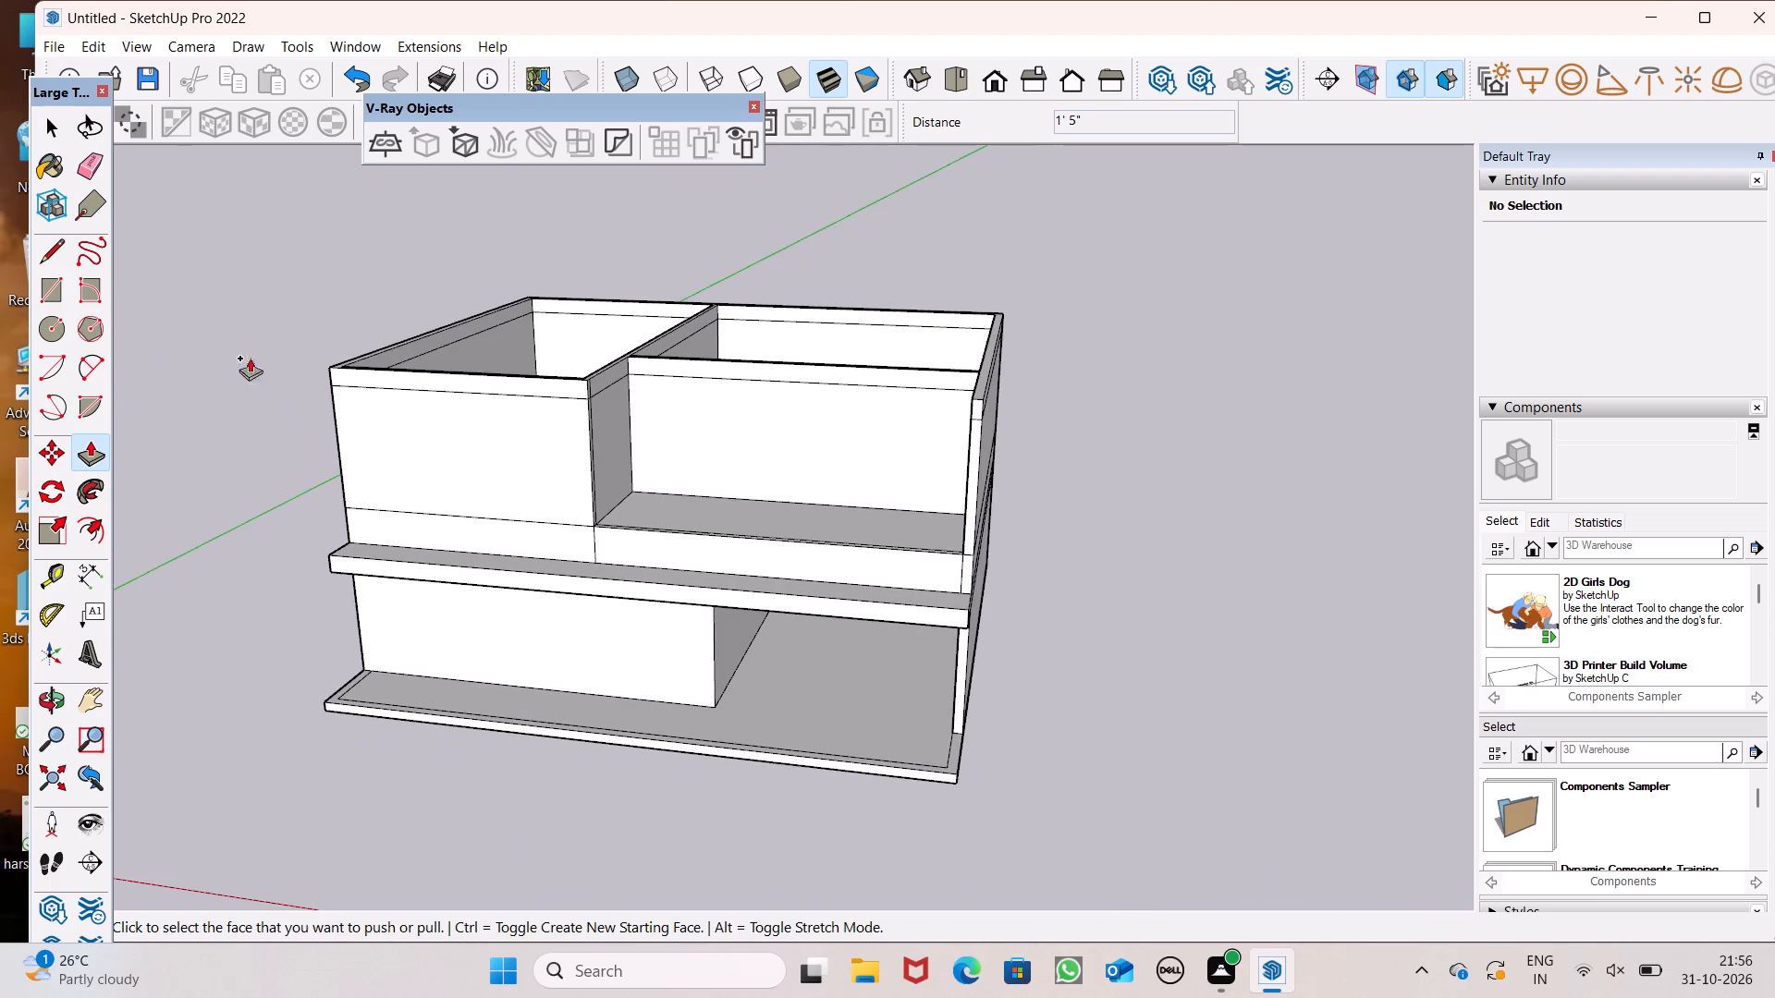
pyautogui.scroll(-3, 300, 358)
pyautogui.moveTo(296, 358); pyautogui.dragTo(425, 323, button='middle')
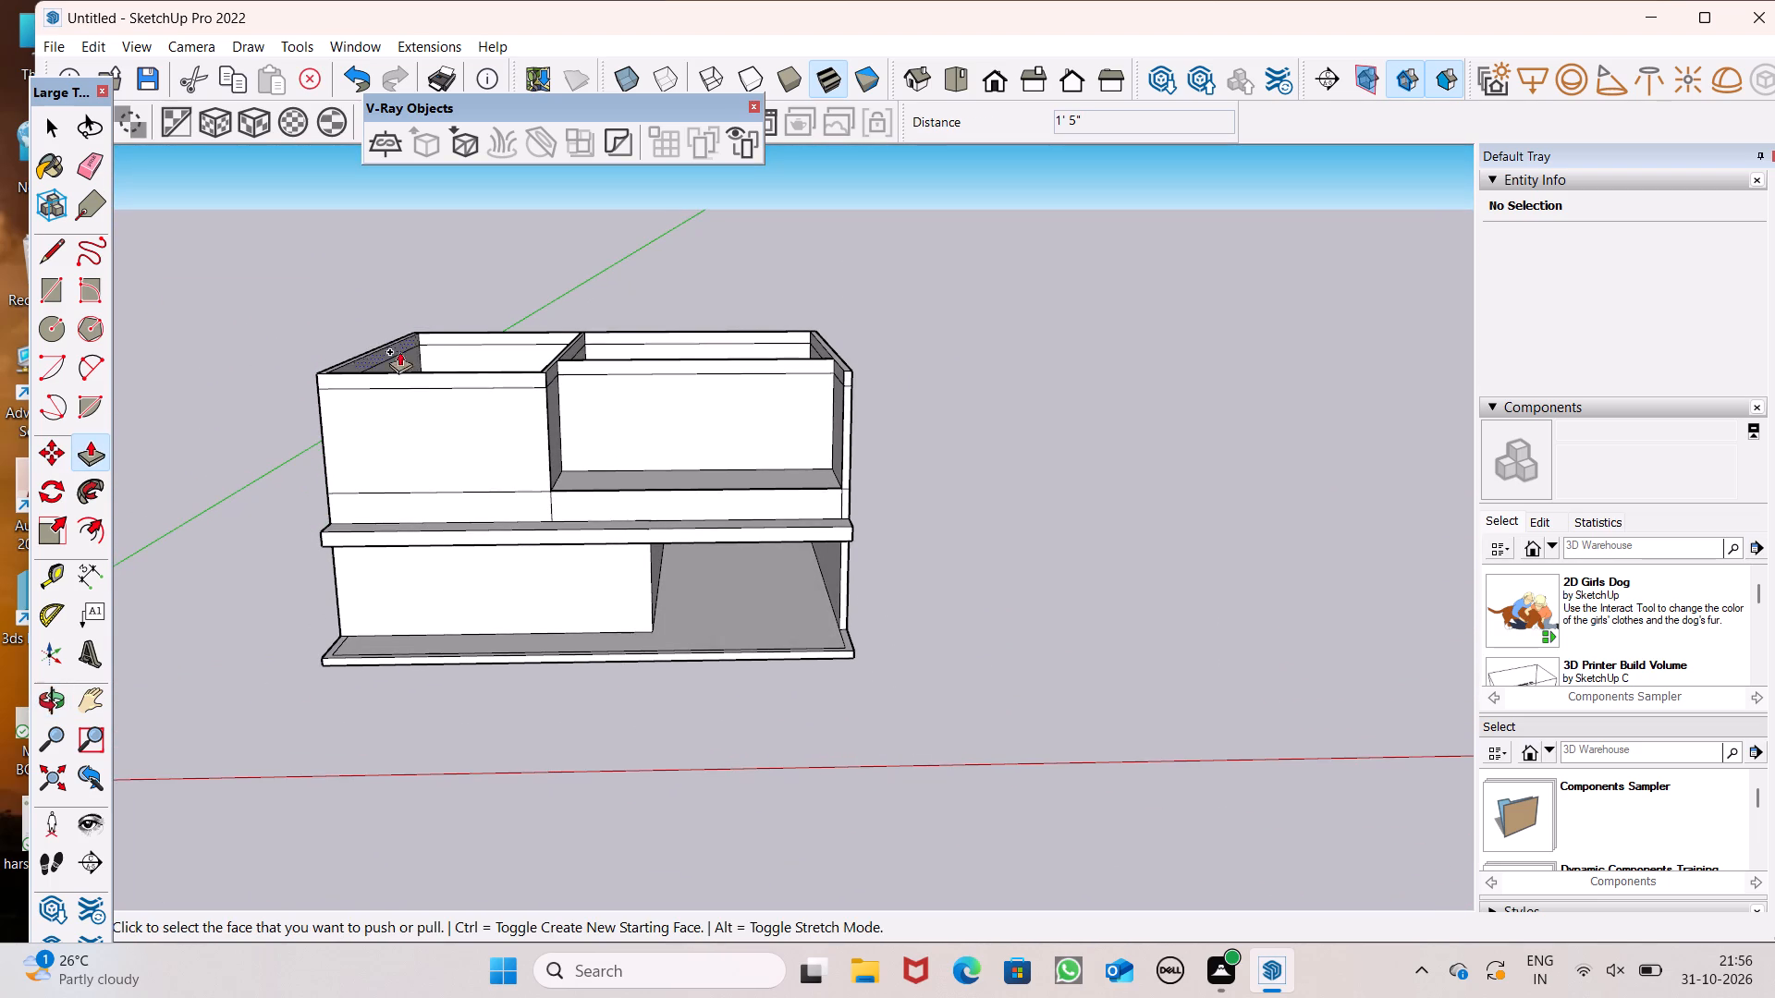
pyautogui.scroll(-5, 444, 517)
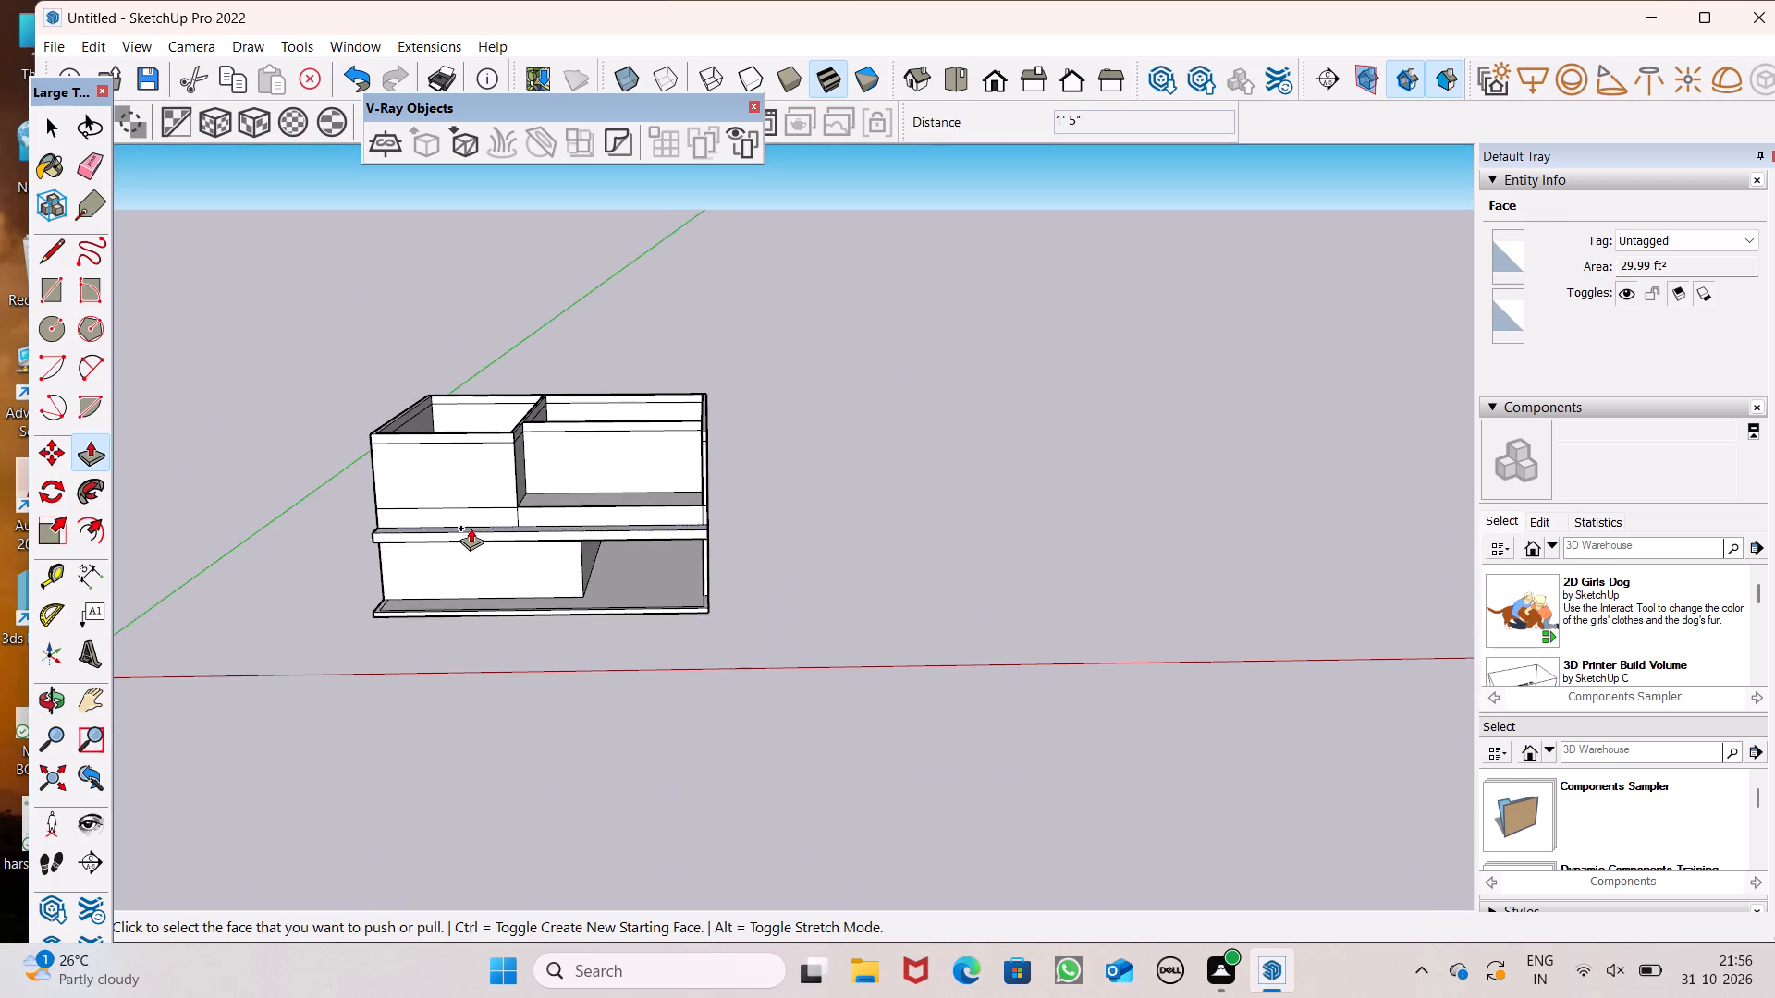
pyautogui.moveTo(473, 531); pyautogui.dragTo(486, 710, button='middle')
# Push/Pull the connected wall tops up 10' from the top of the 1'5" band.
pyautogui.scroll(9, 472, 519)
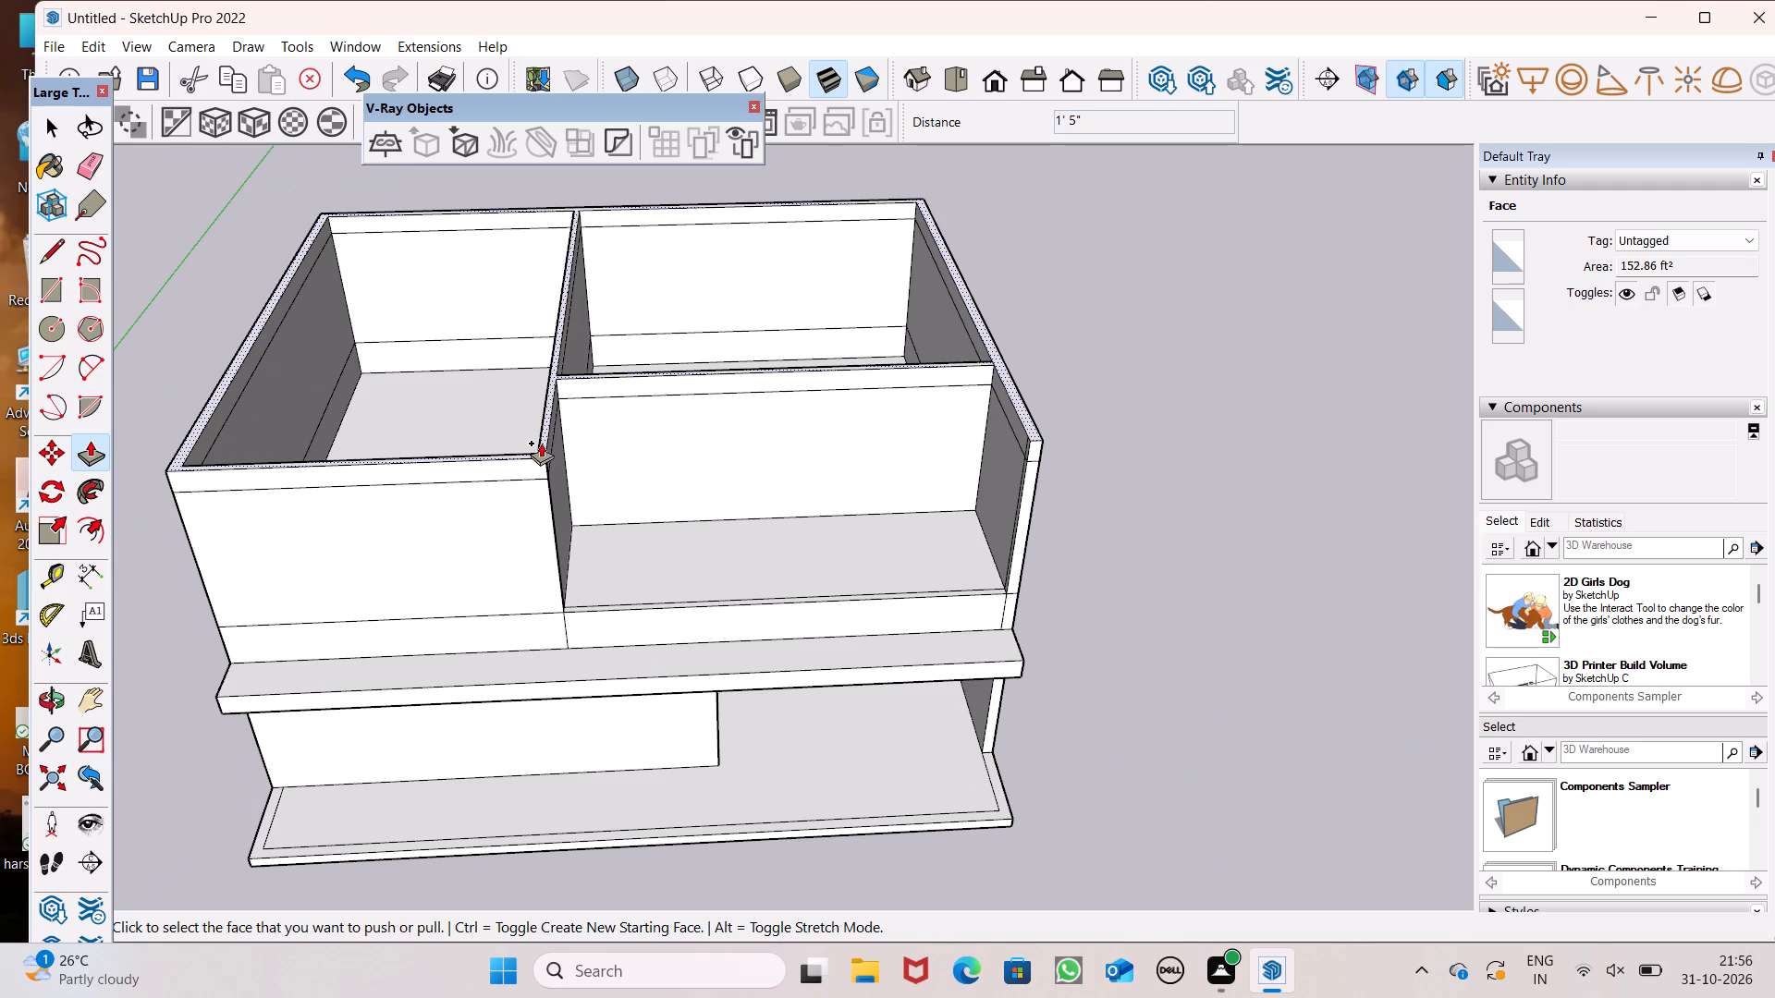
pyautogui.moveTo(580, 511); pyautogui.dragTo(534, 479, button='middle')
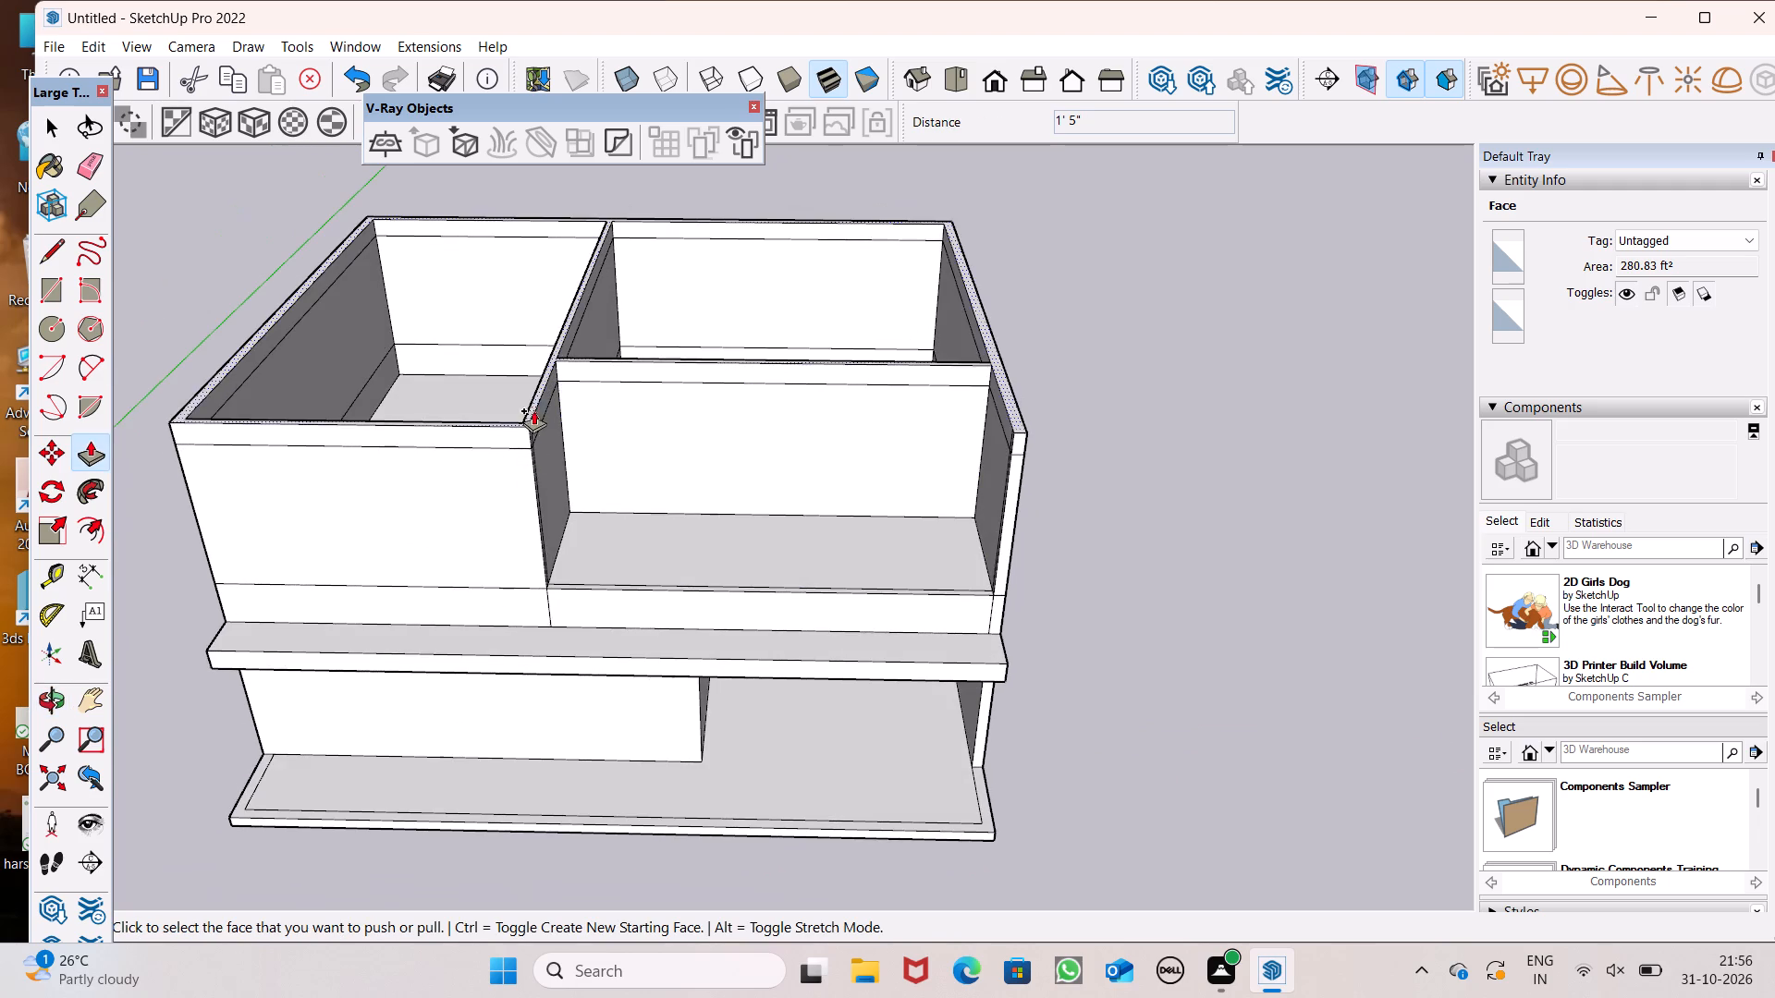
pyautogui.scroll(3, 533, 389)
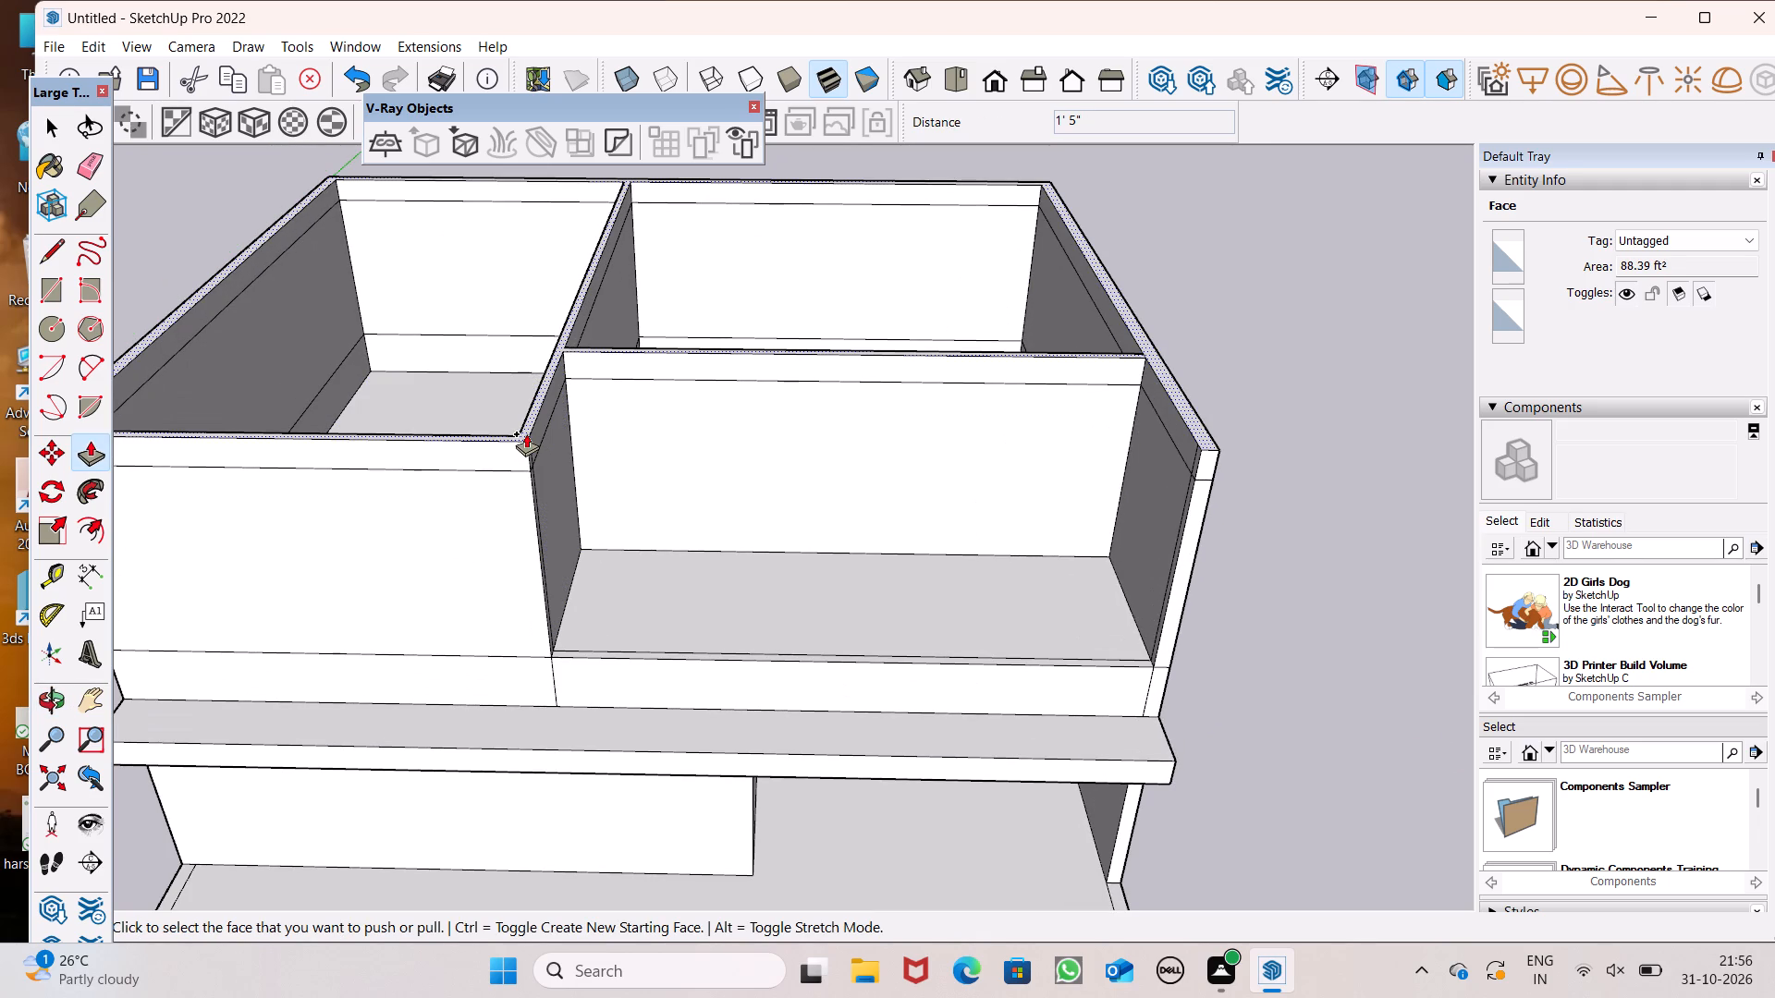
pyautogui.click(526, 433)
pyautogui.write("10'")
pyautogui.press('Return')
# Examine the heightened building's front facade and side from low and elevated angles.
pyautogui.scroll(-5, 502, 293)
pyautogui.moveTo(559, 374); pyautogui.dragTo(565, 361, button='middle')
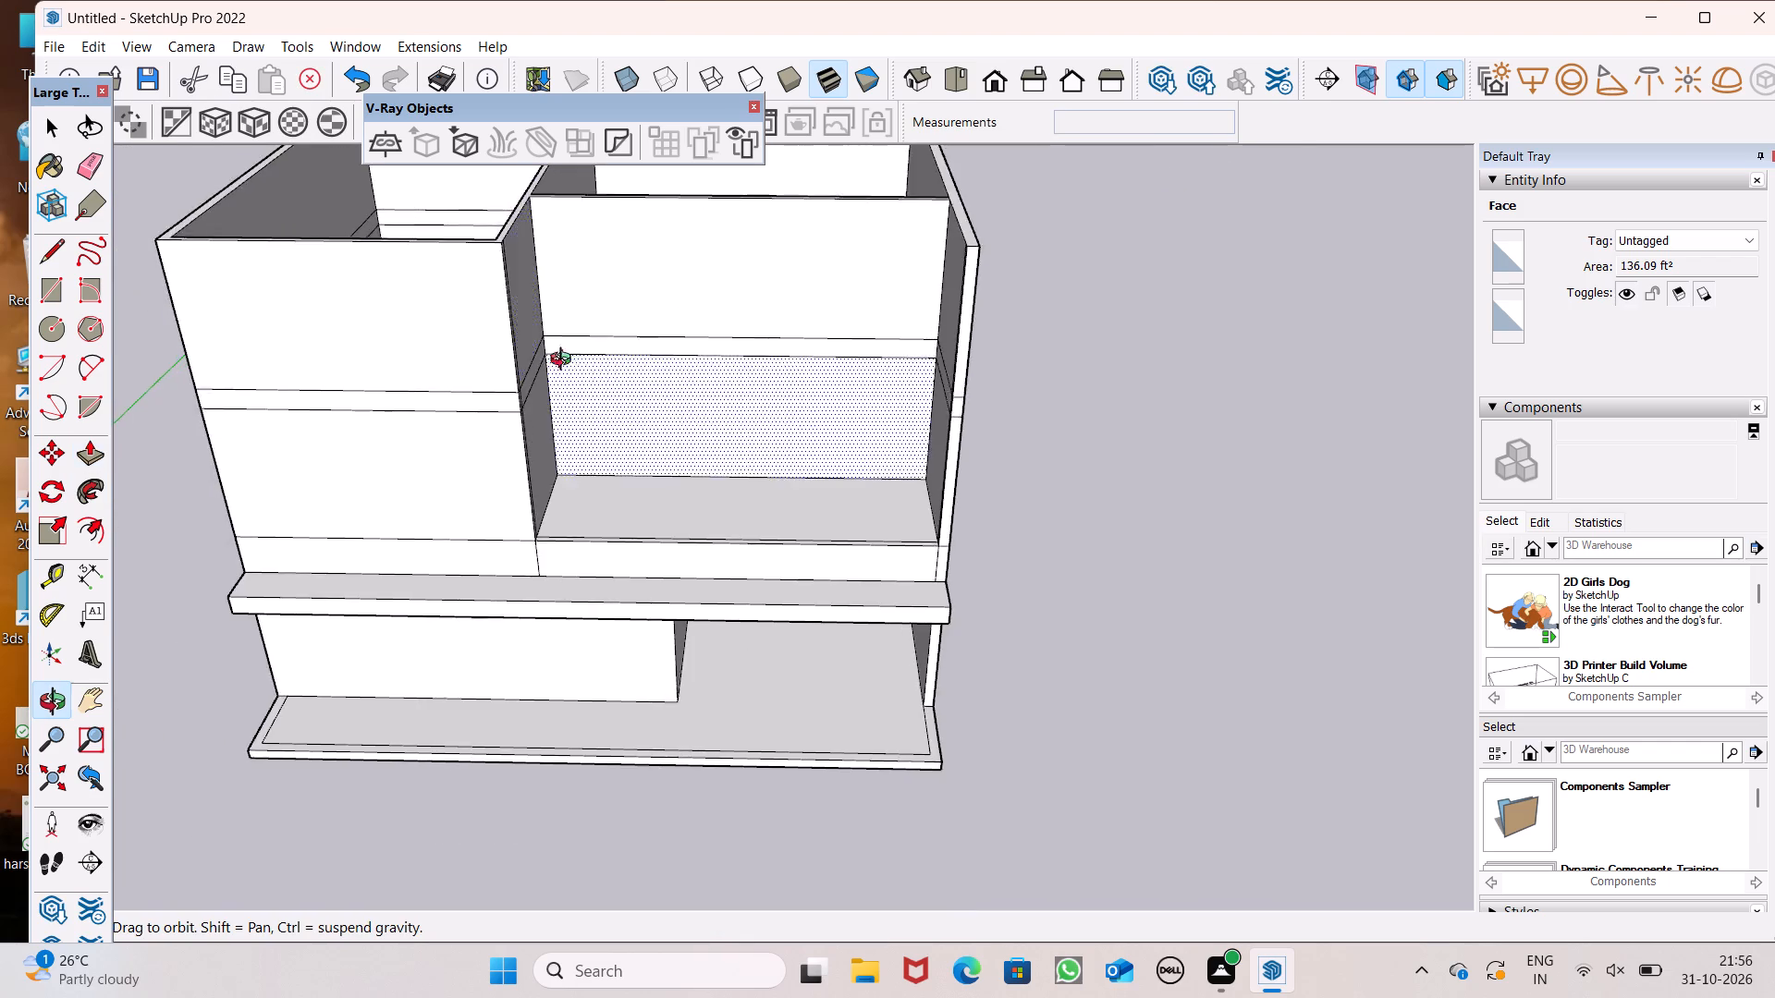
pyautogui.moveTo(565, 361); pyautogui.dragTo(560, 213, button='middle')
pyautogui.scroll(1, 560, 213)
pyautogui.scroll(-2, 506, 566)
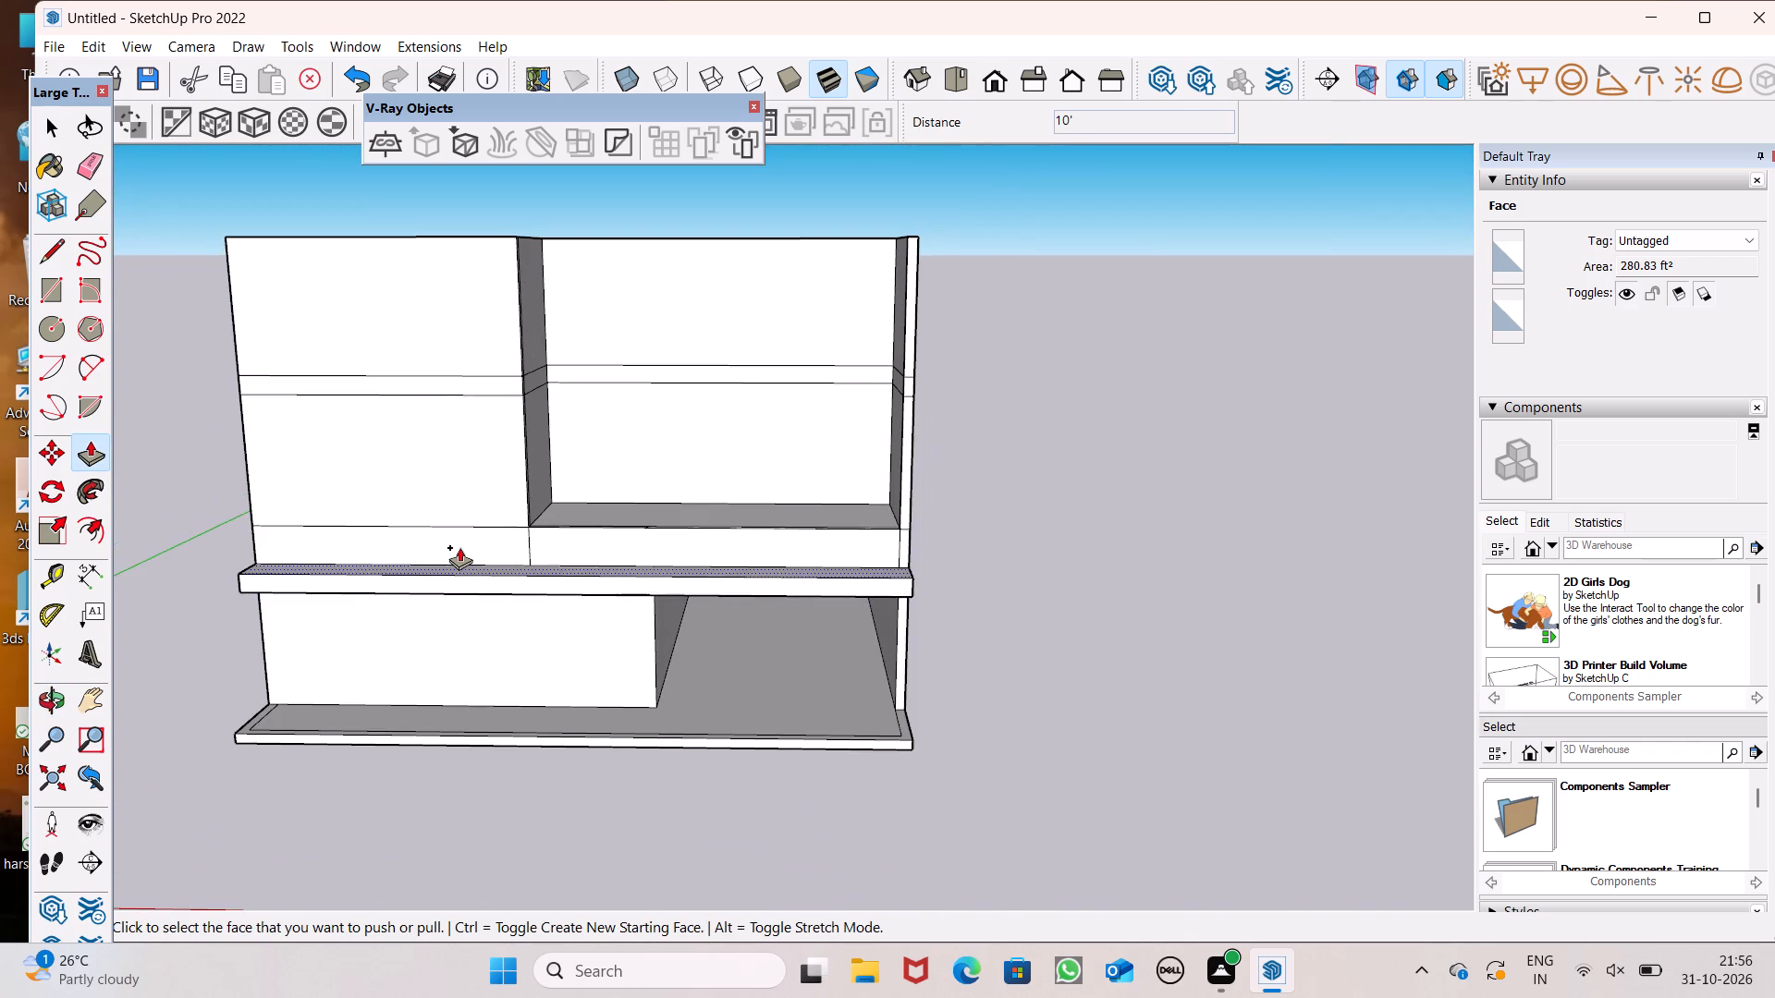
pyautogui.scroll(-2, 459, 547)
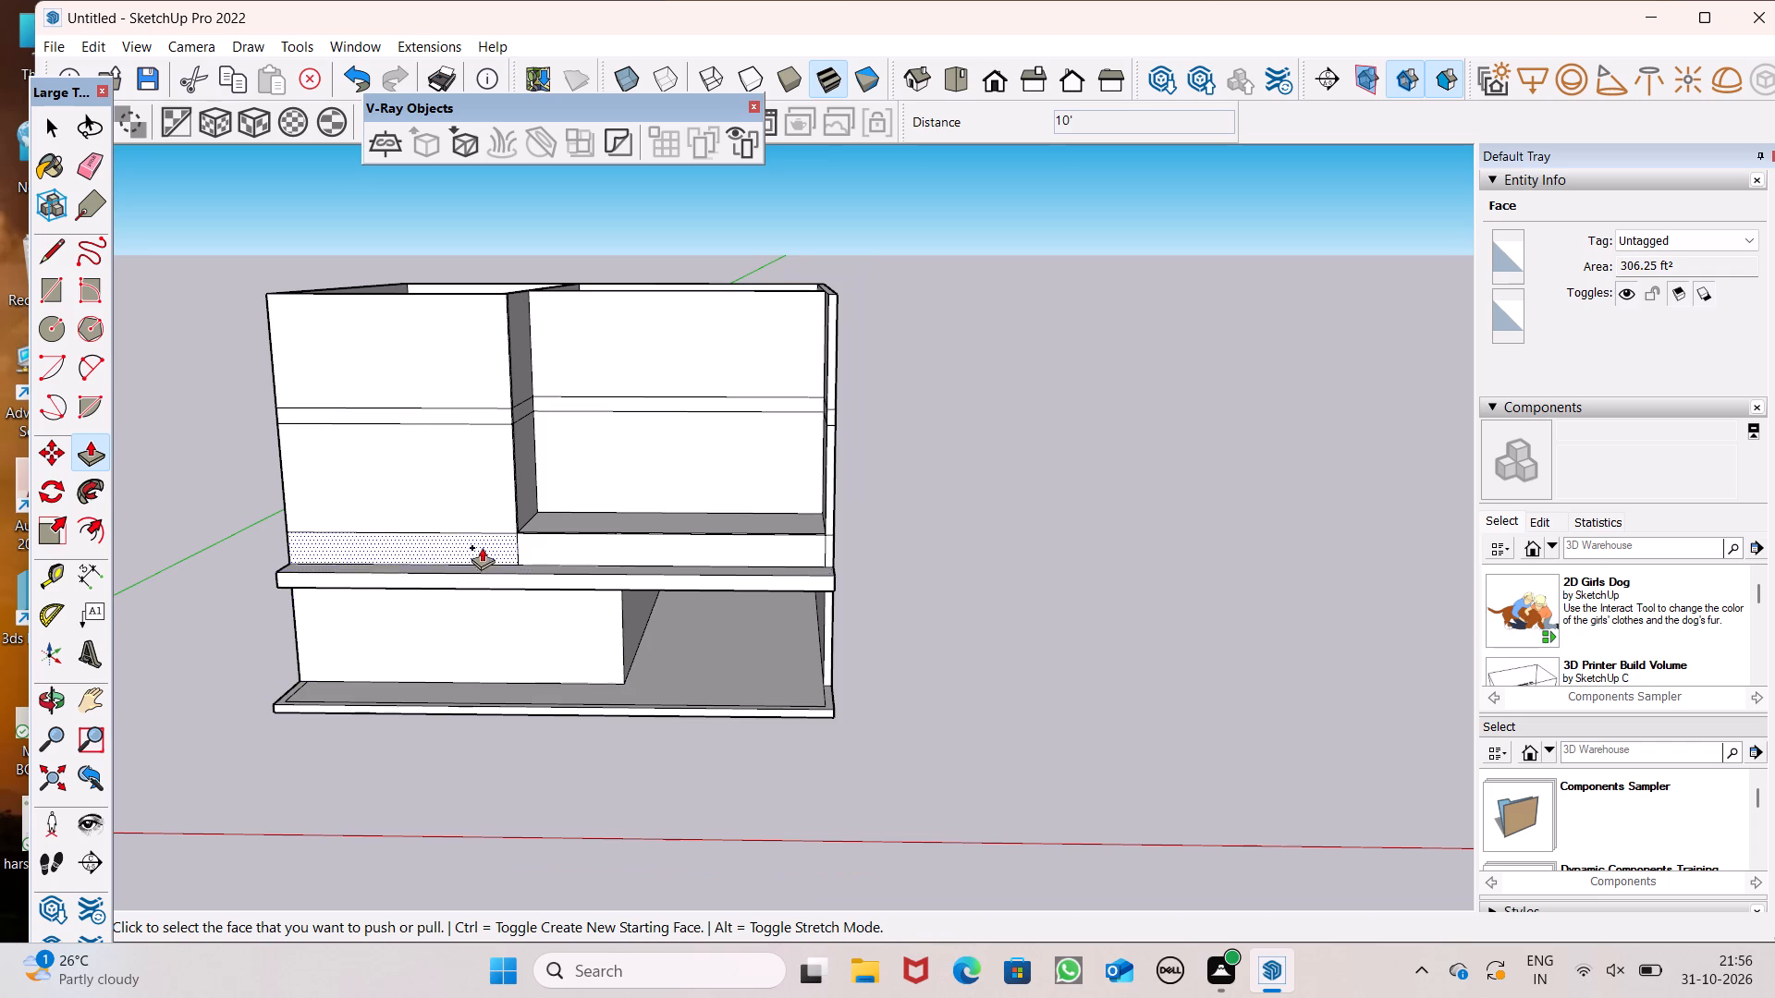
pyautogui.scroll(-2, 483, 546)
pyautogui.moveTo(581, 614); pyautogui.dragTo(476, 576, button='middle')
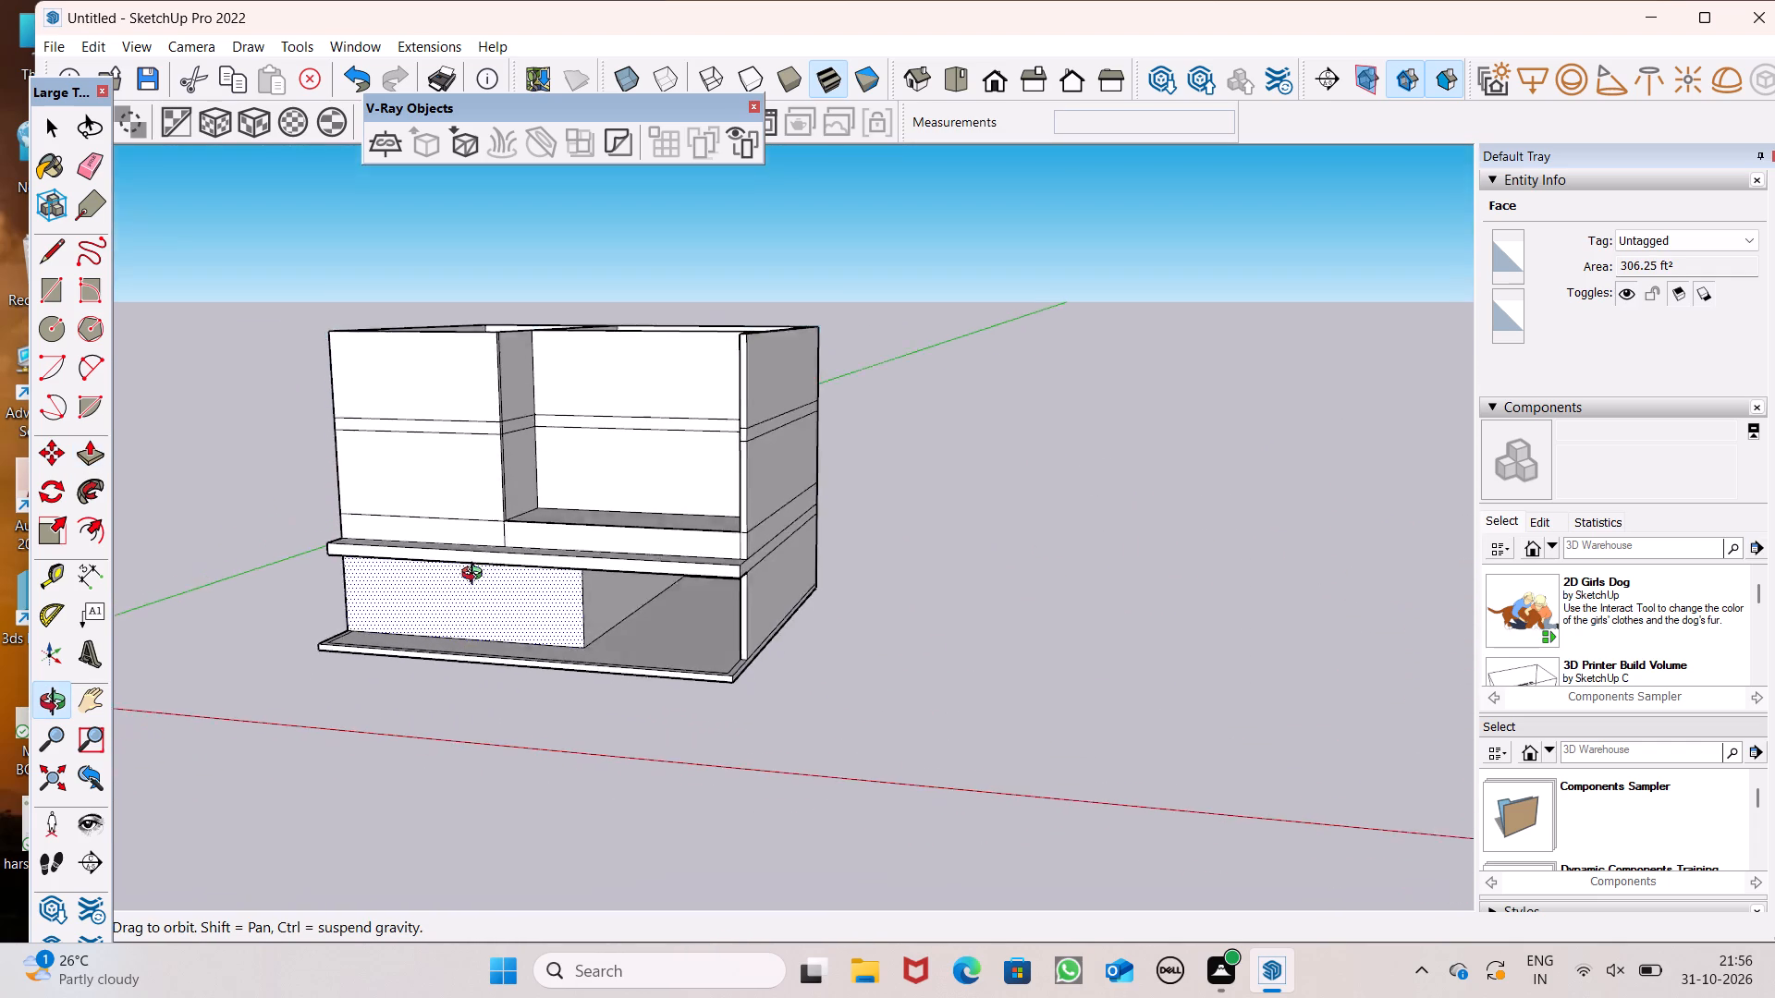
pyautogui.moveTo(476, 576); pyautogui.dragTo(503, 647, button='middle')
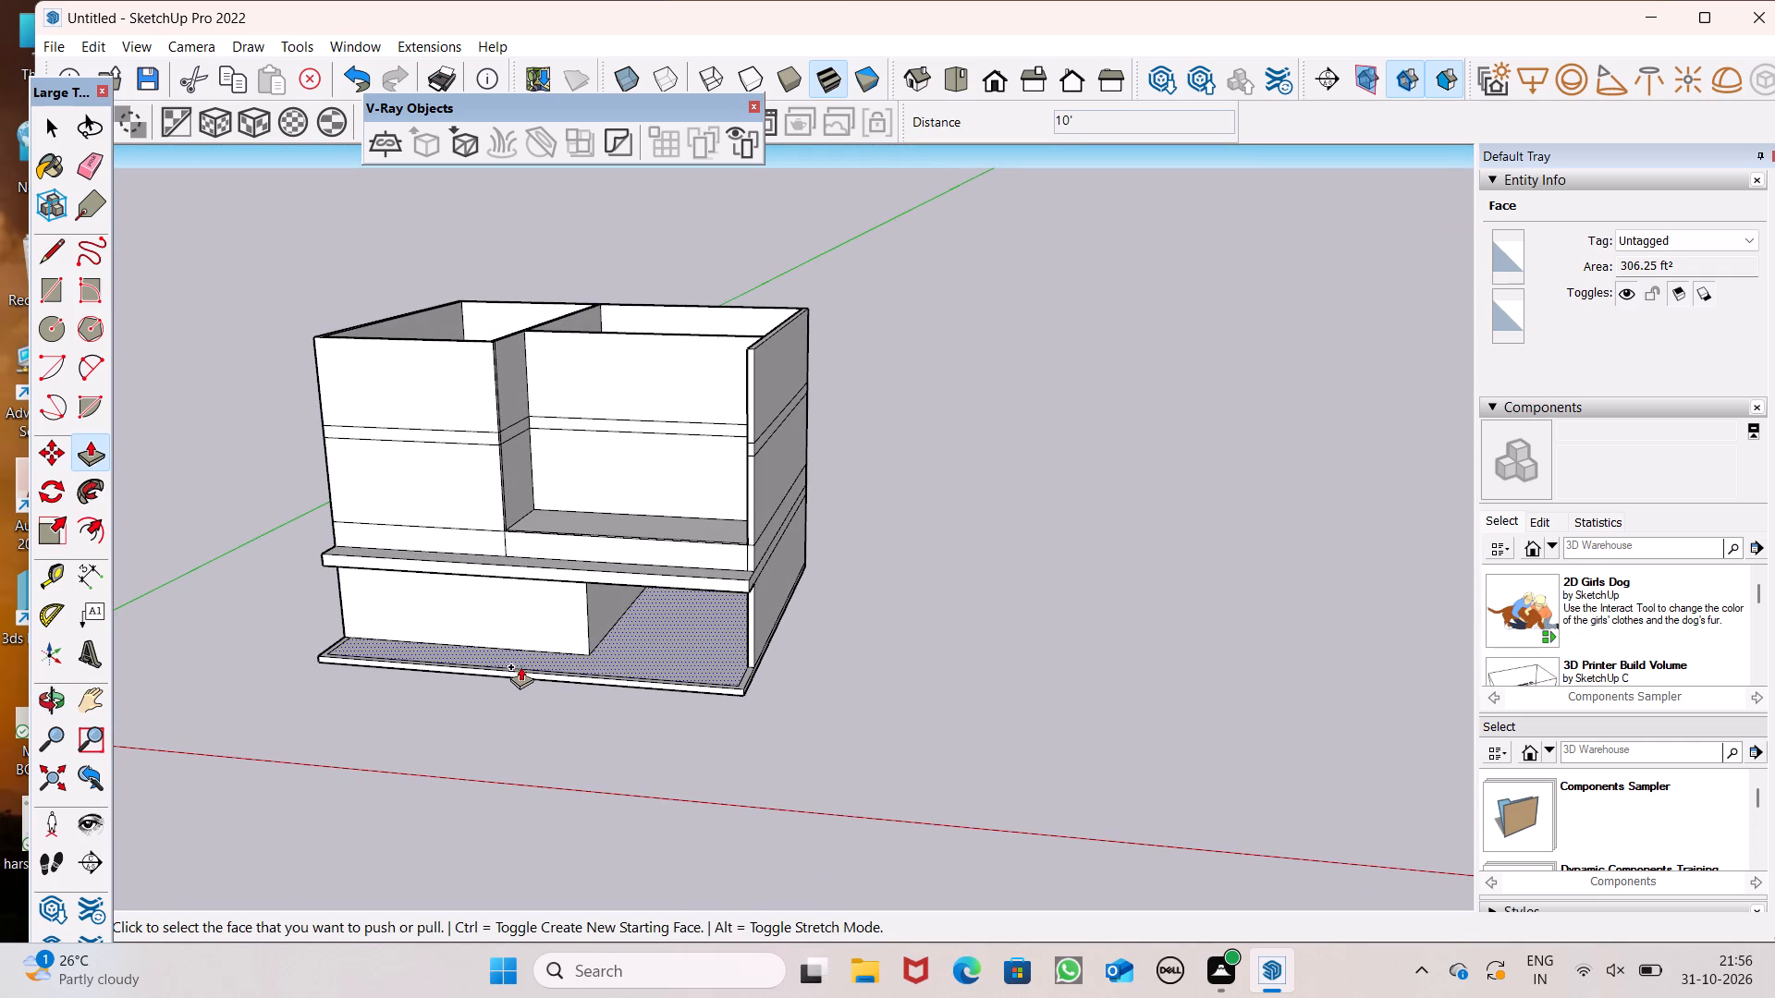
pyautogui.scroll(-3, 565, 558)
pyautogui.moveTo(579, 555); pyautogui.dragTo(753, 537, button='middle')
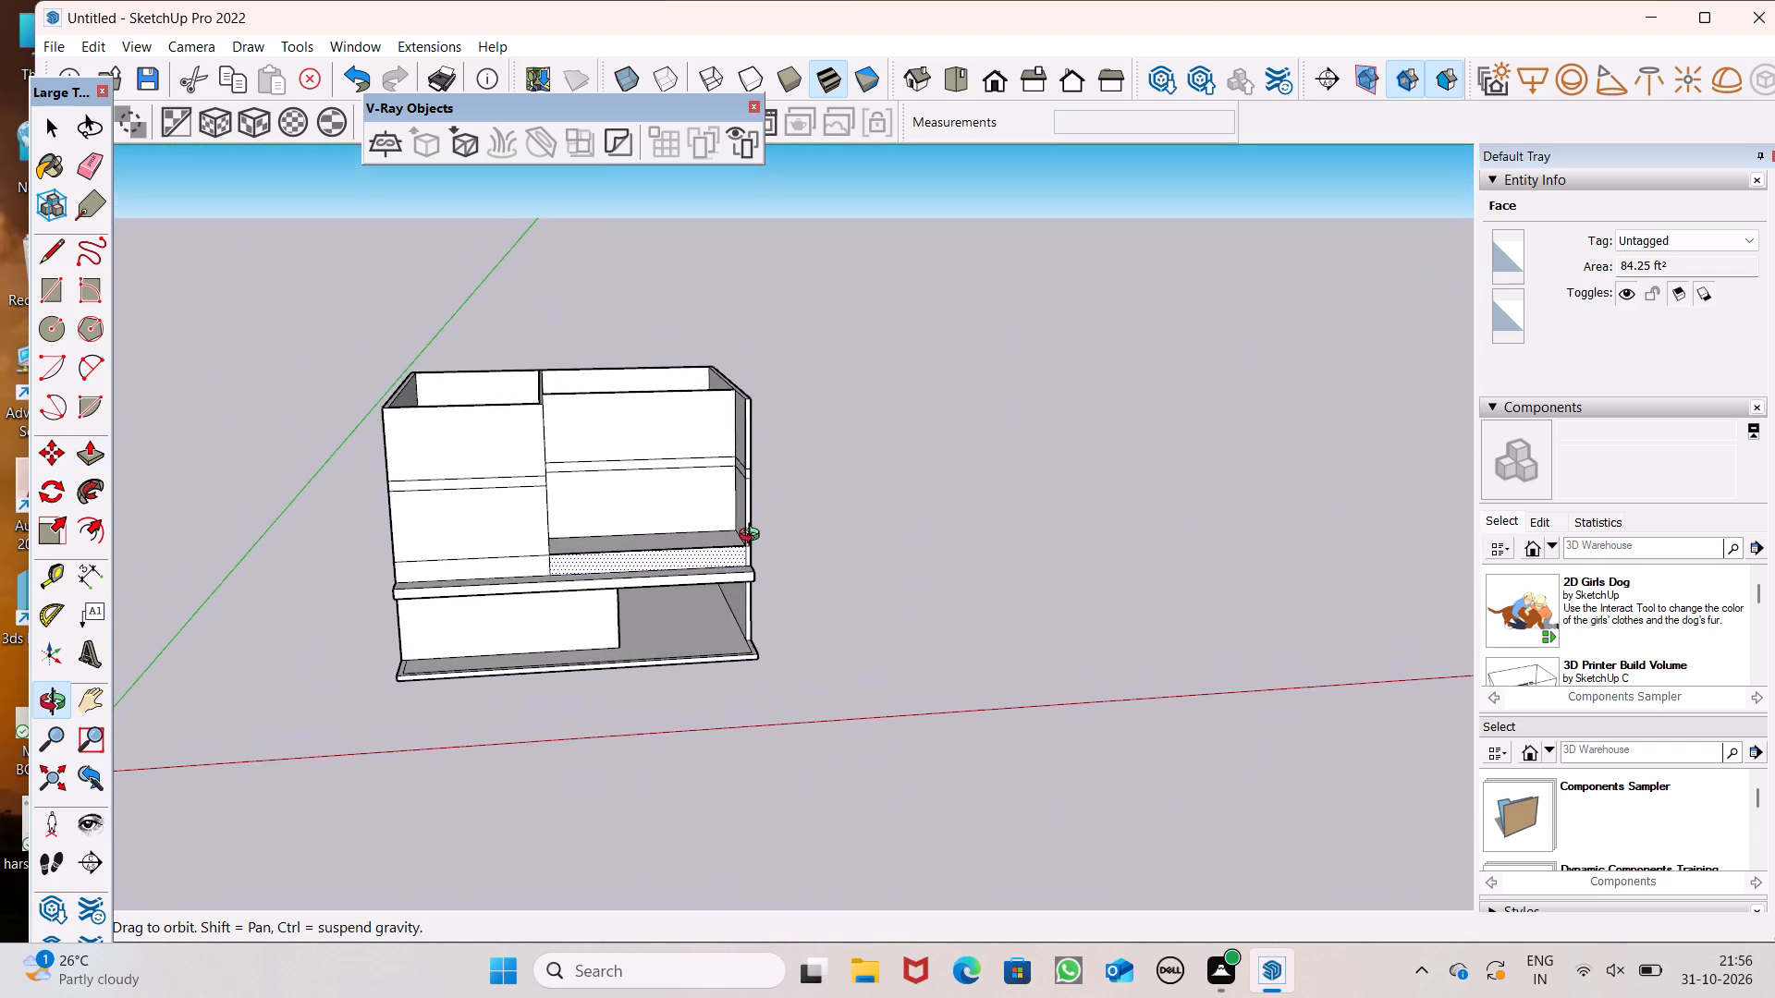
pyautogui.moveTo(753, 537); pyautogui.dragTo(691, 579, button='middle')
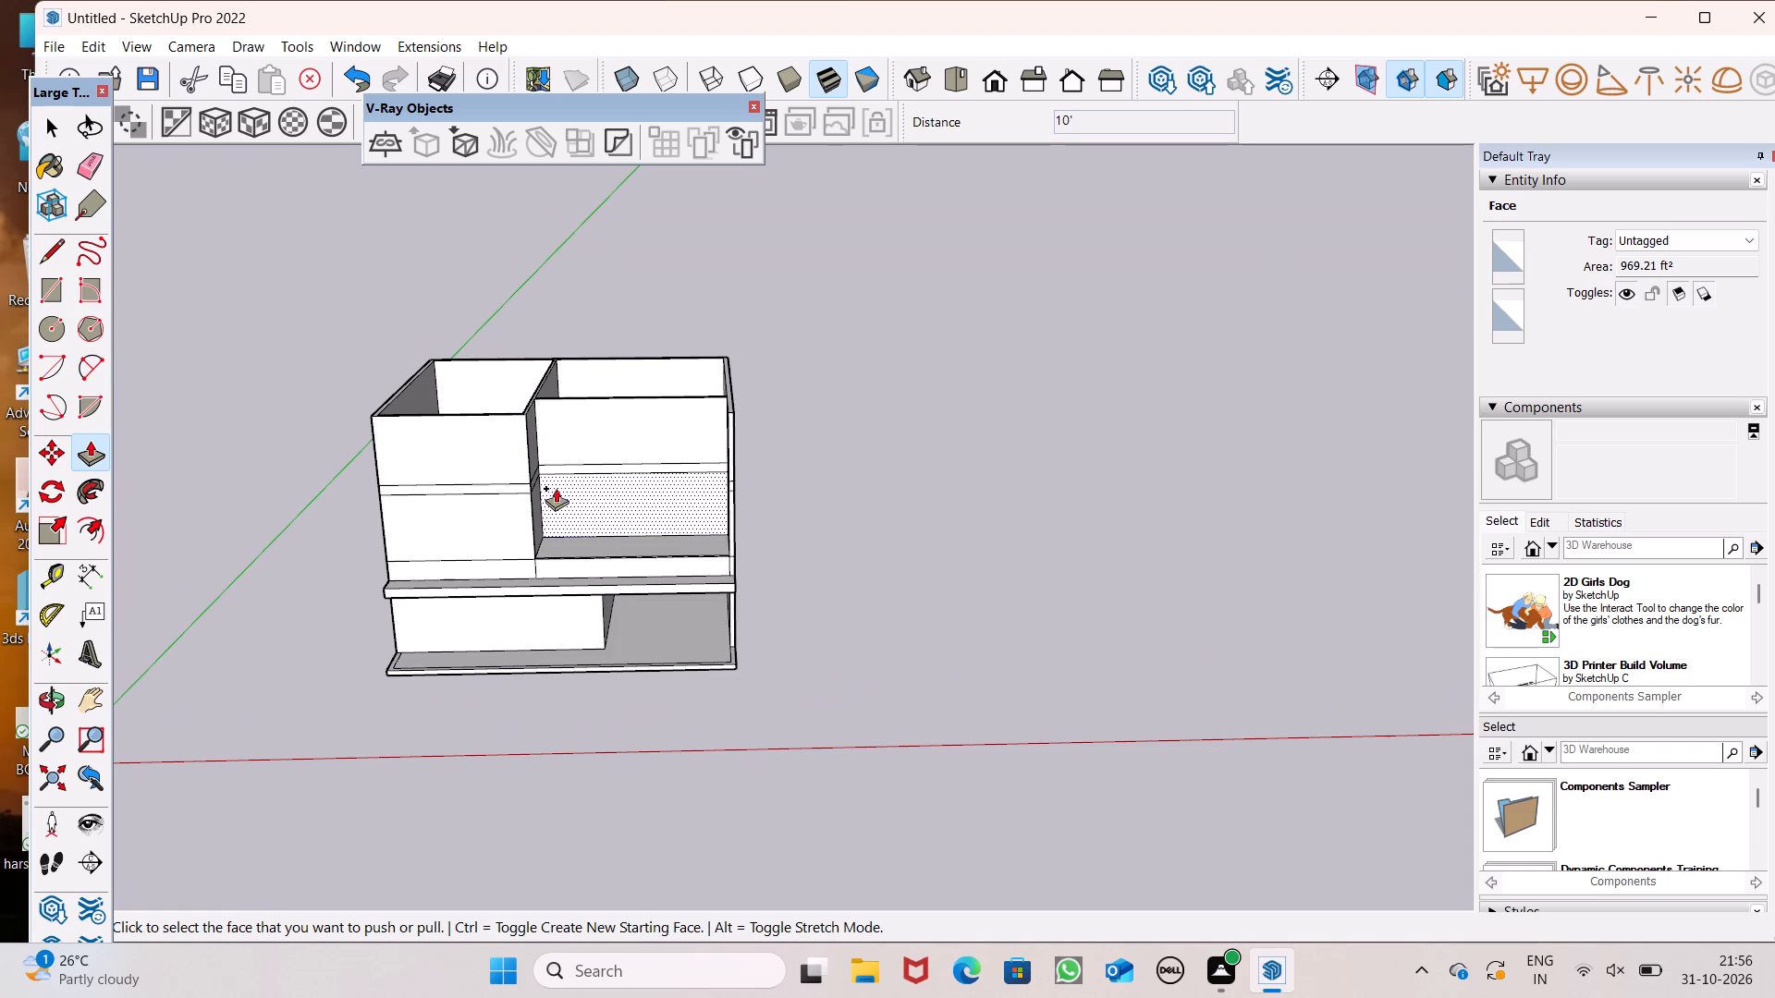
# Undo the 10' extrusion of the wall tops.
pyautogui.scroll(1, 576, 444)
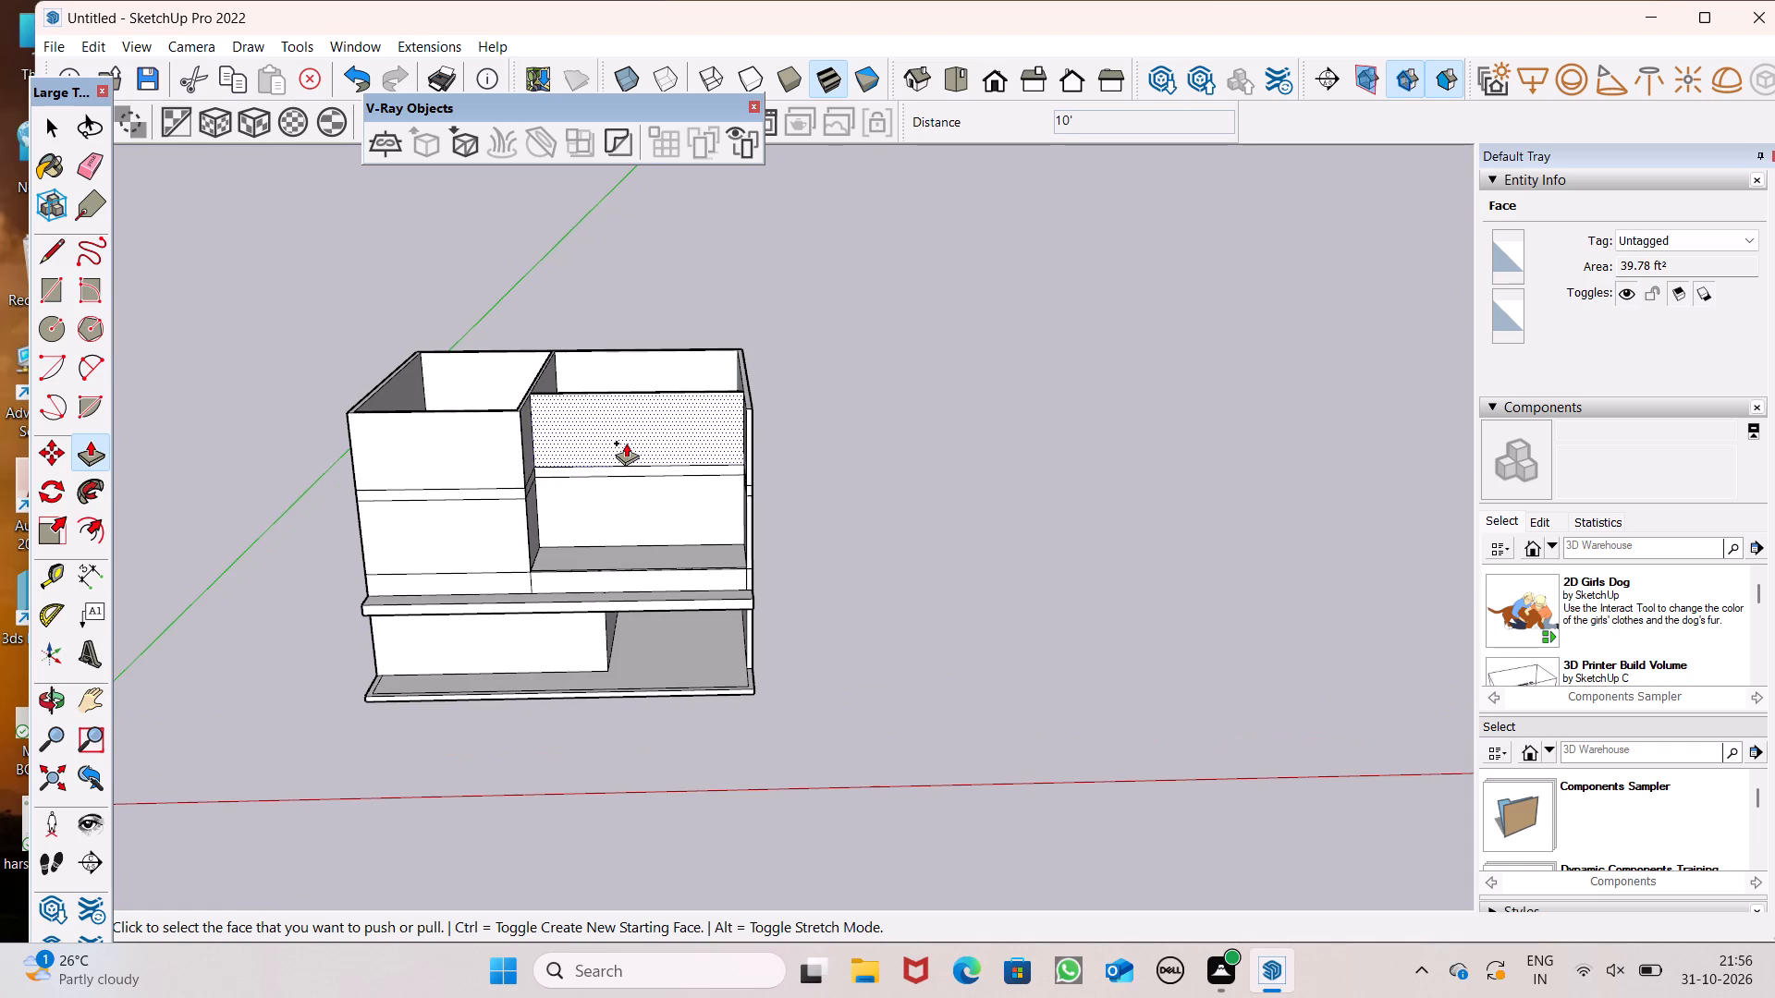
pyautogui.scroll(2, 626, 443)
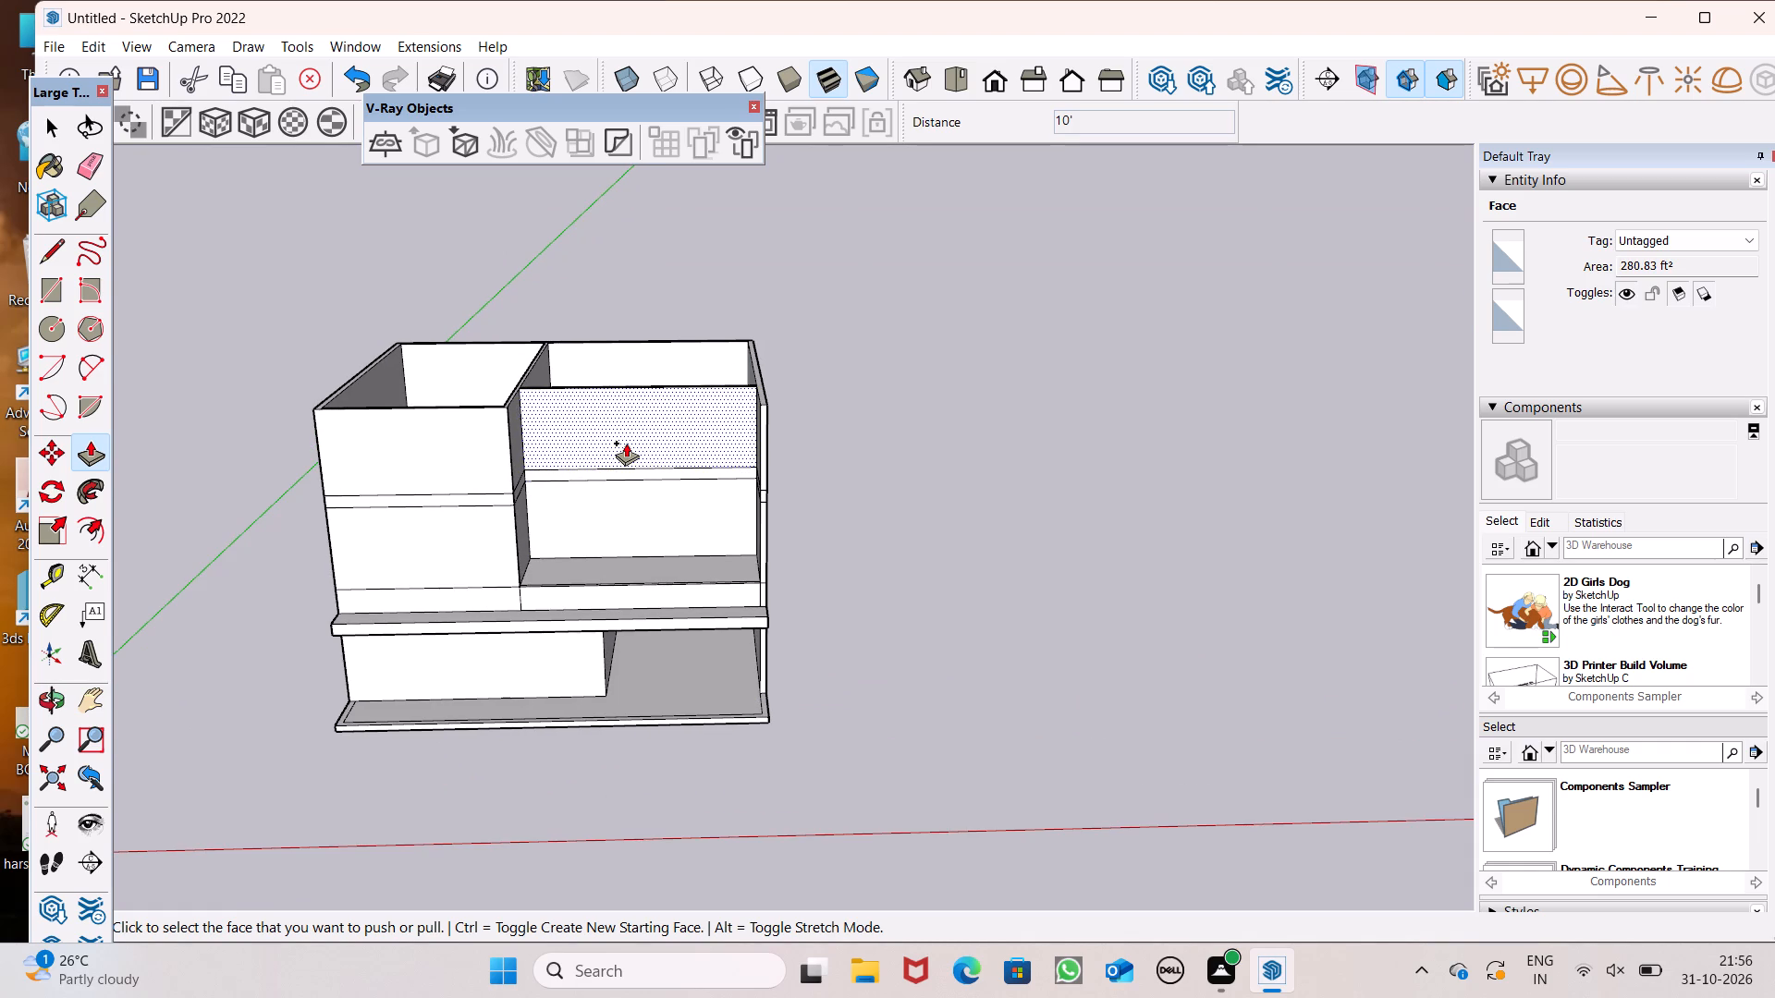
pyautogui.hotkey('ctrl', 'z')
# Push/Pull the connected wall tops up 3' as a new band above the 1'5" band.
pyautogui.scroll(7, 538, 460)
pyautogui.scroll(-2, 484, 550)
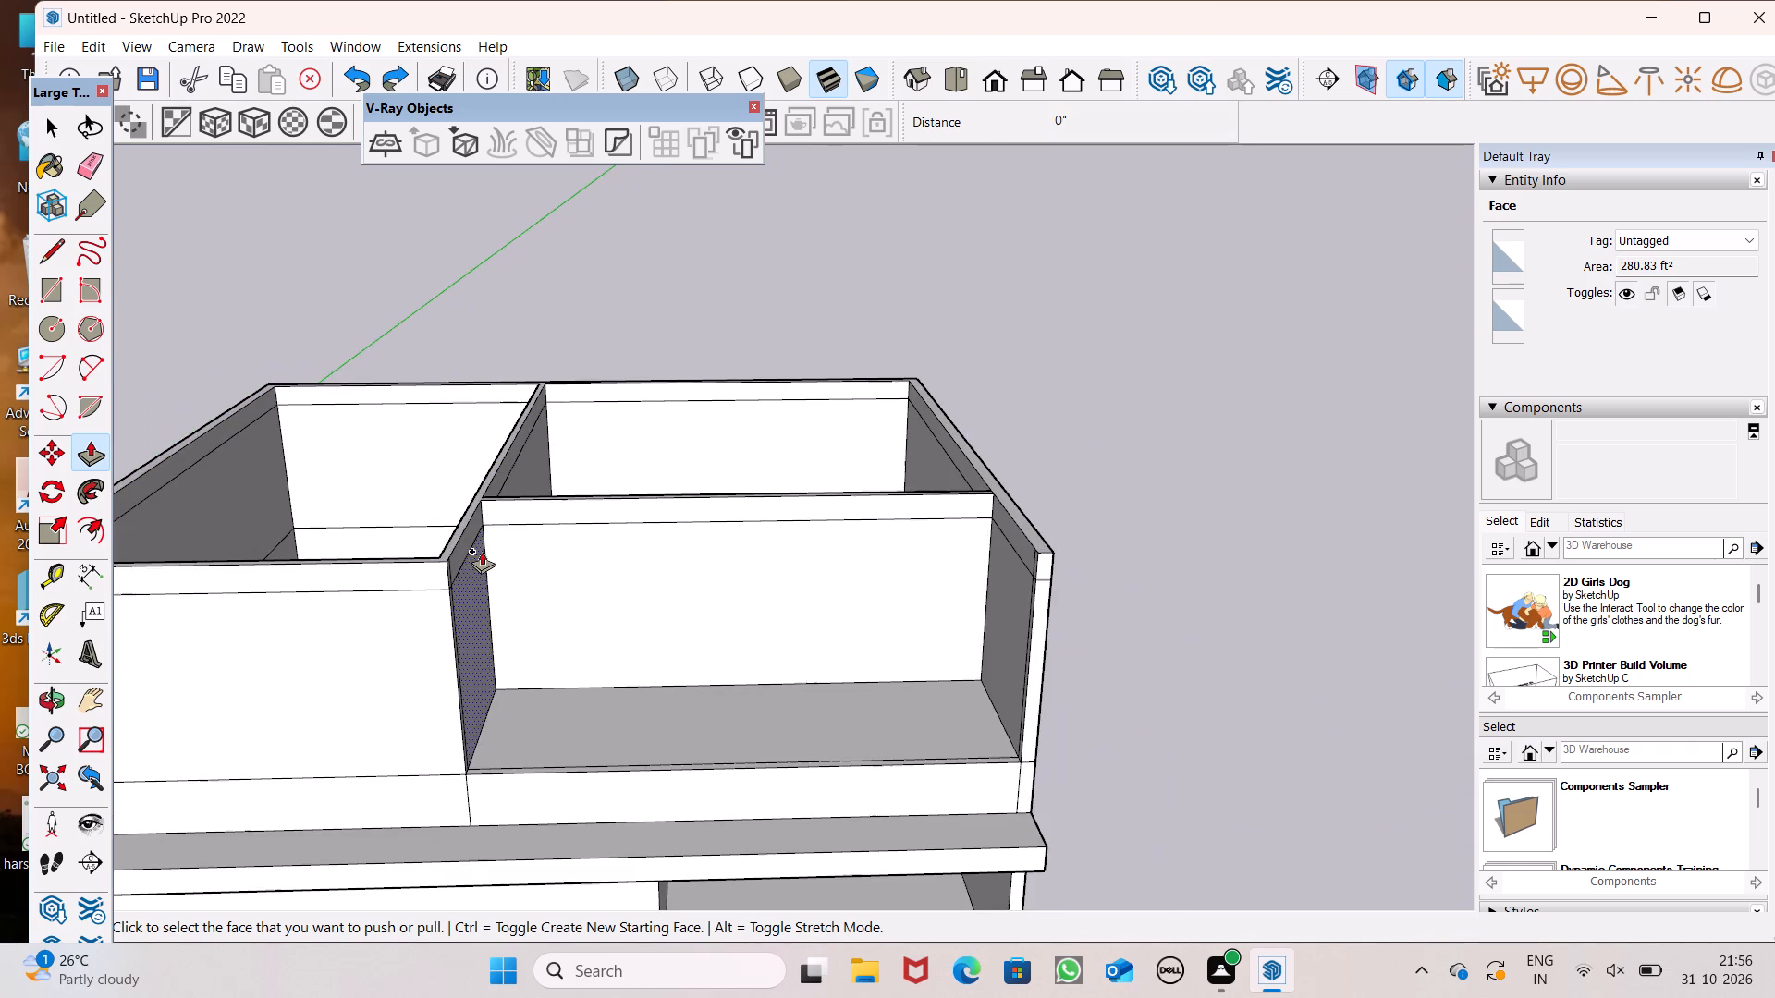
pyautogui.scroll(-4, 533, 430)
pyautogui.moveTo(594, 483); pyautogui.dragTo(574, 479, button='middle')
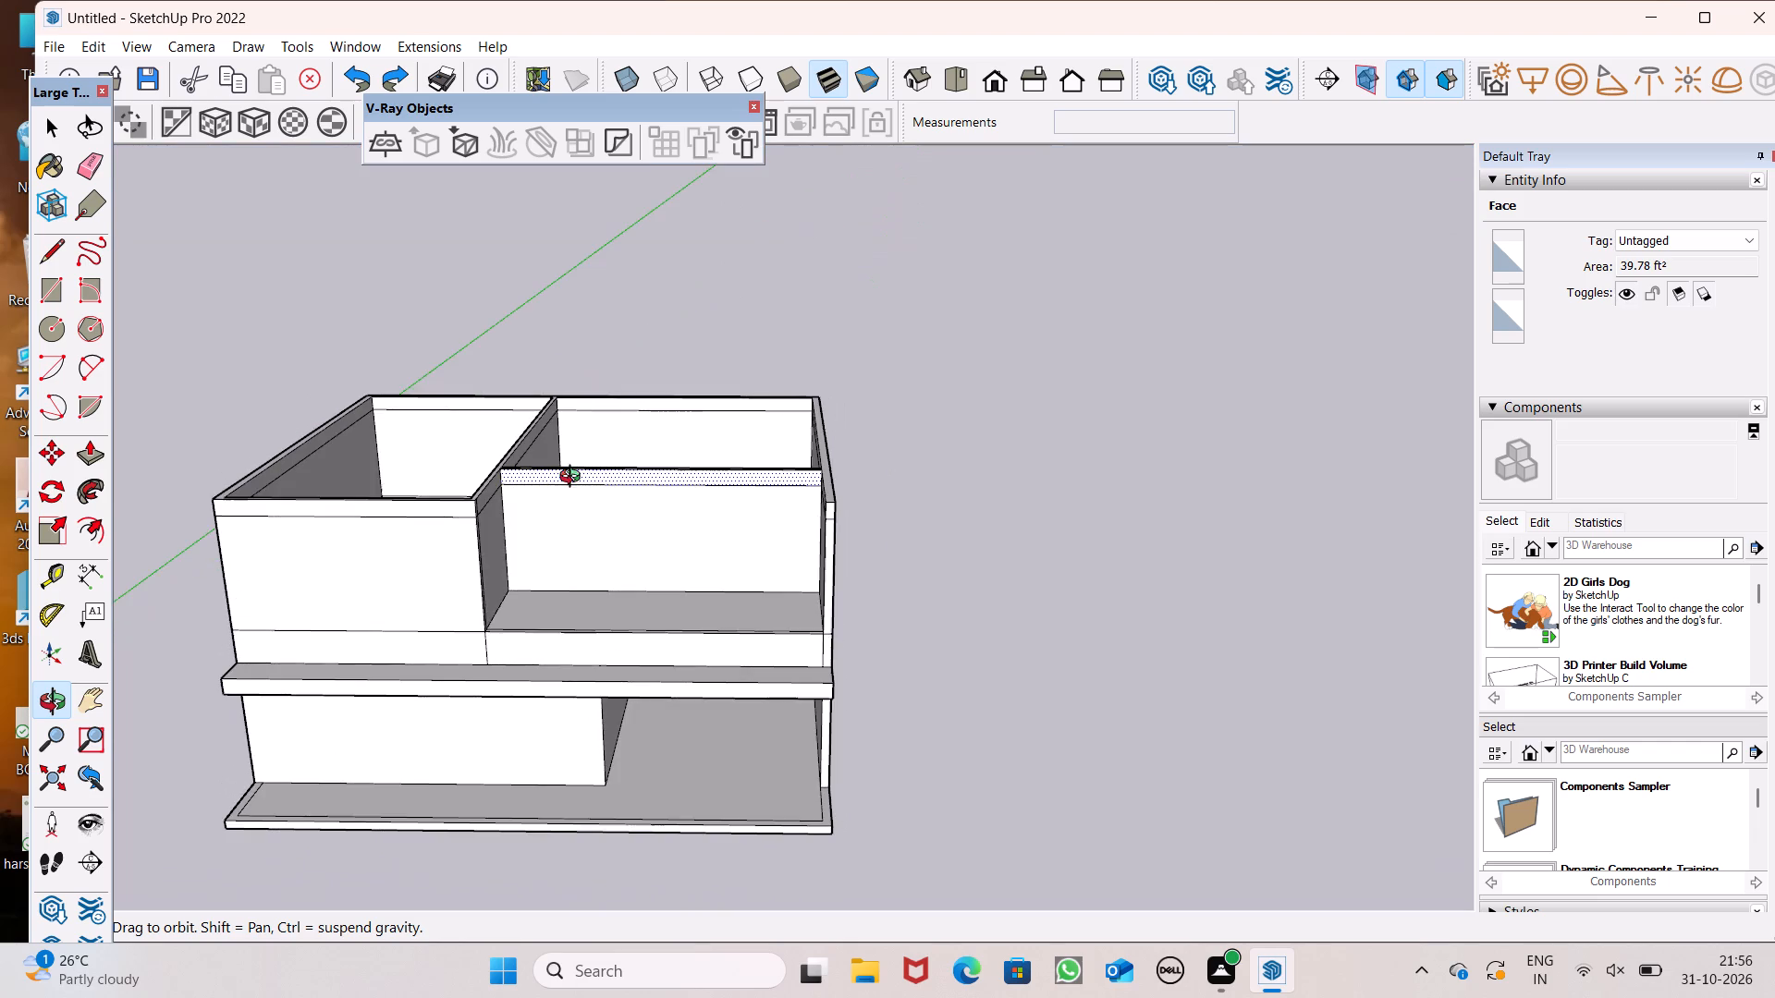
pyautogui.moveTo(574, 479); pyautogui.dragTo(579, 478, button='middle')
pyautogui.scroll(1, 579, 478)
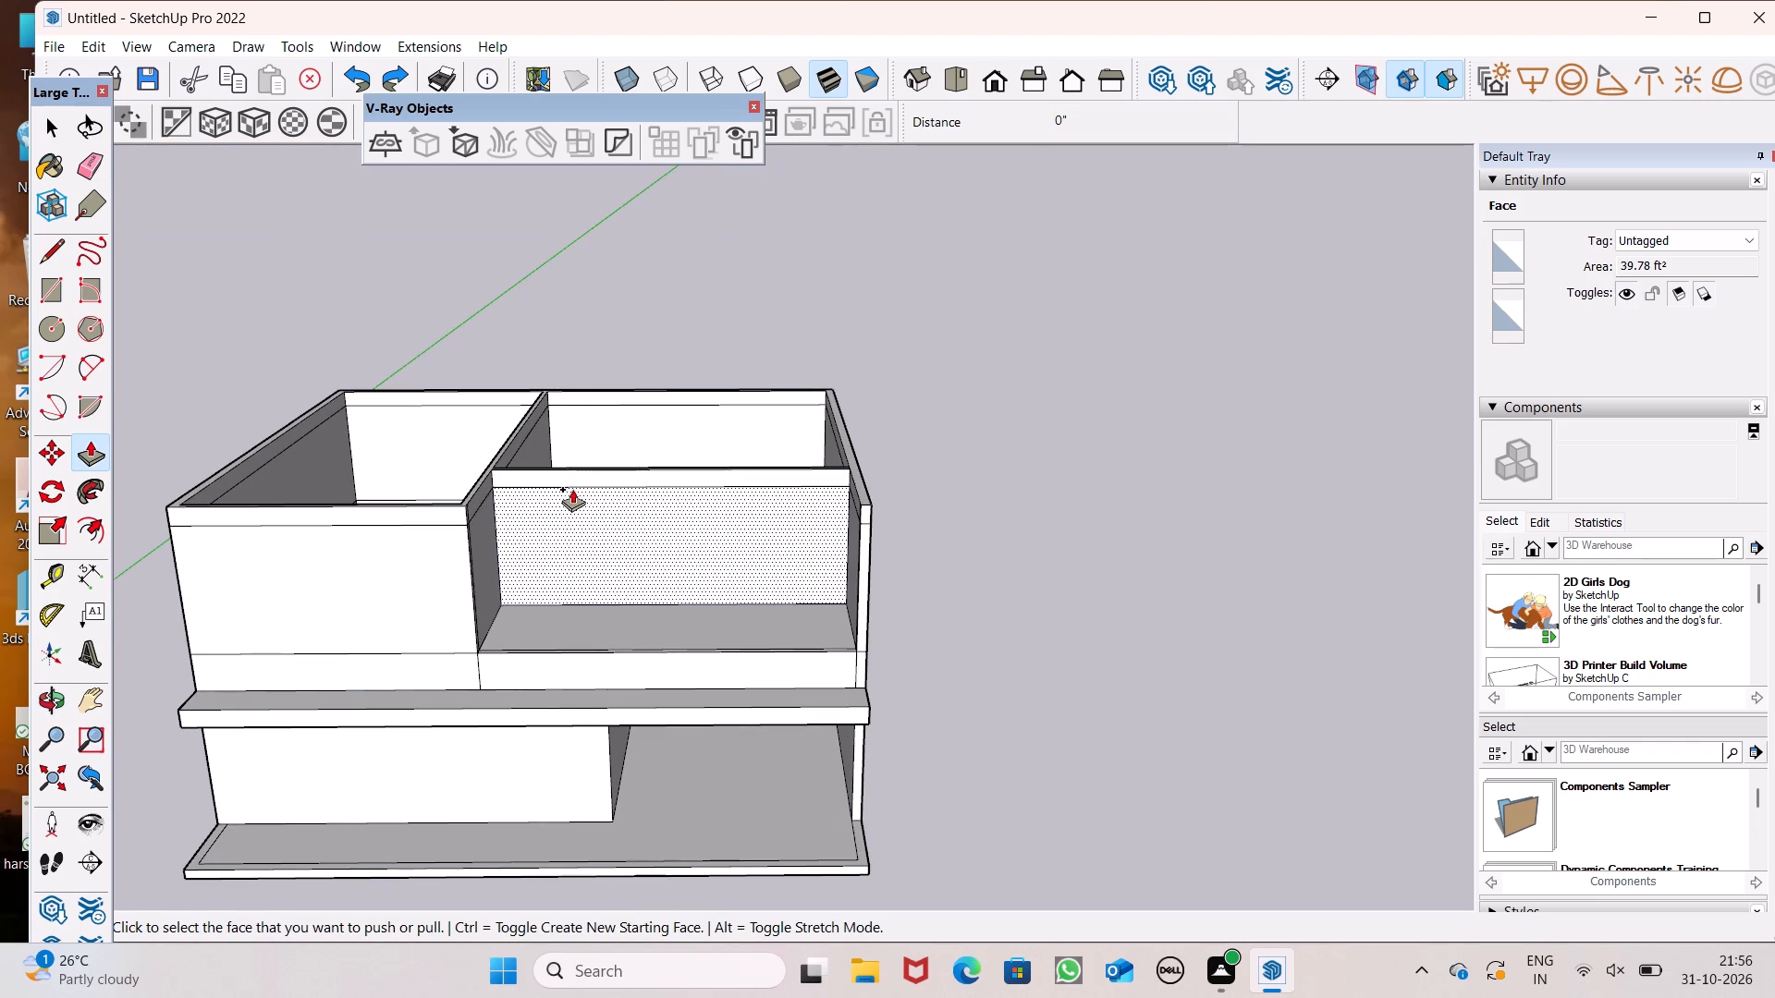
pyautogui.scroll(3, 465, 492)
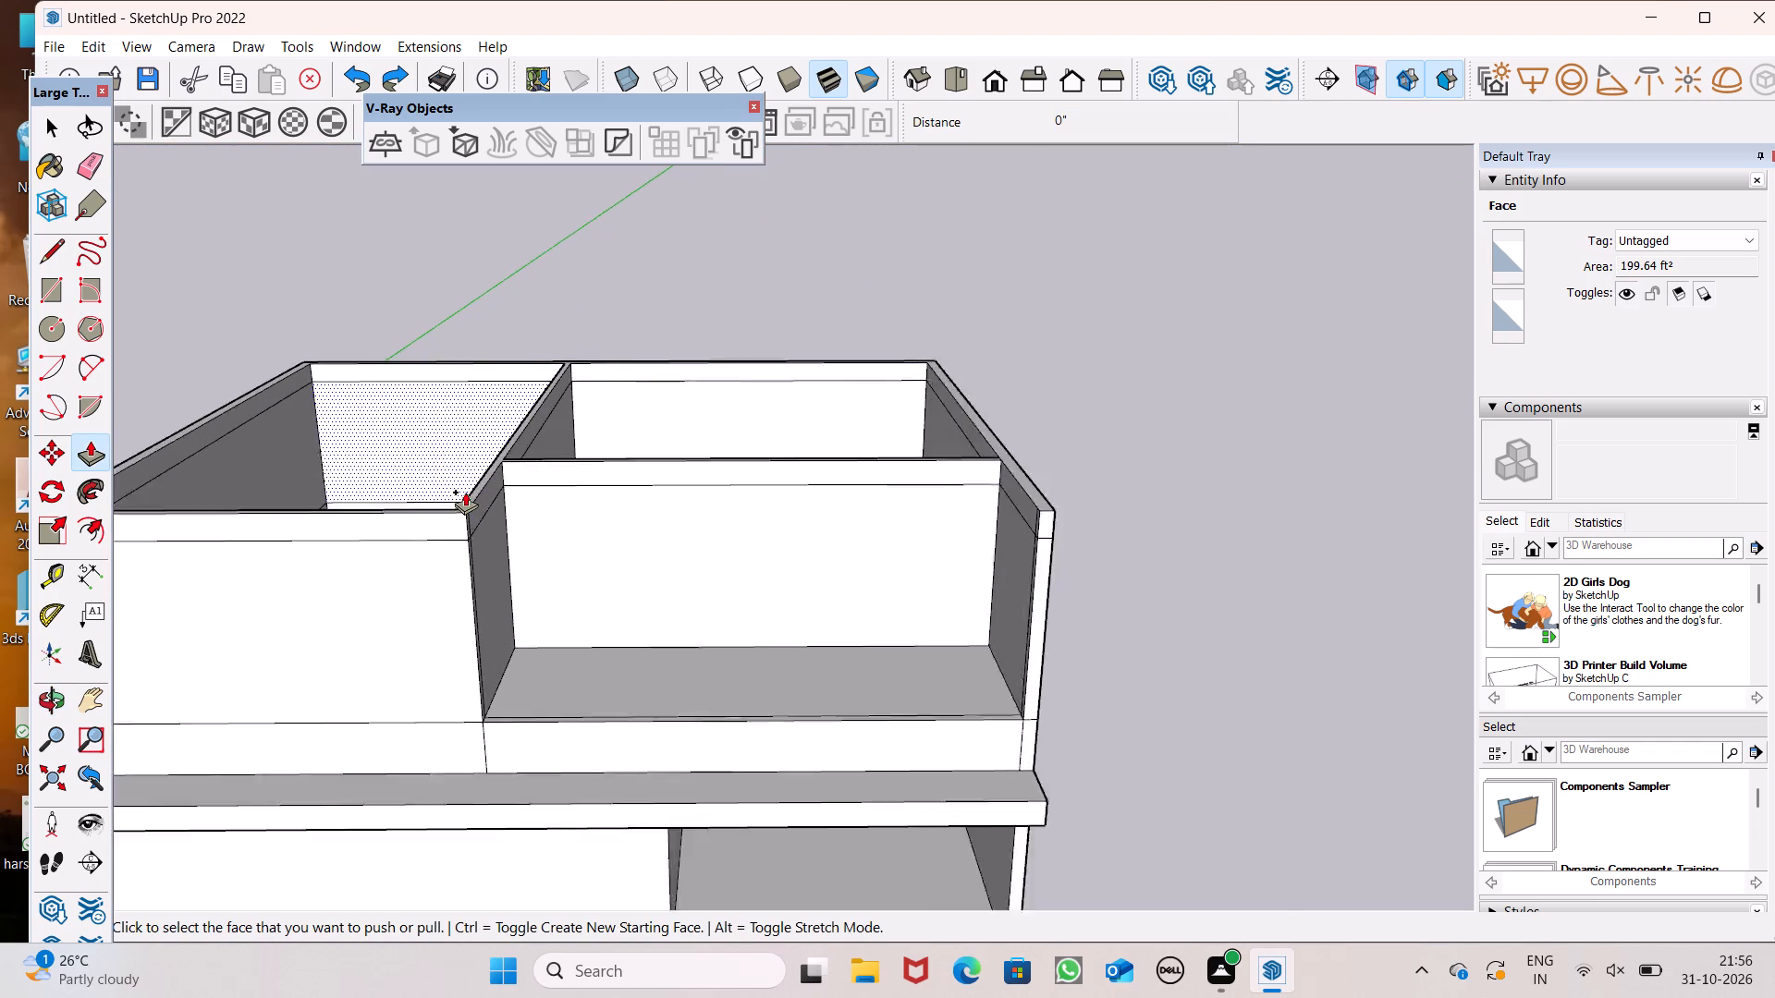
pyautogui.scroll(3, 465, 492)
pyautogui.scroll(-6, 465, 492)
pyautogui.scroll(8, 468, 481)
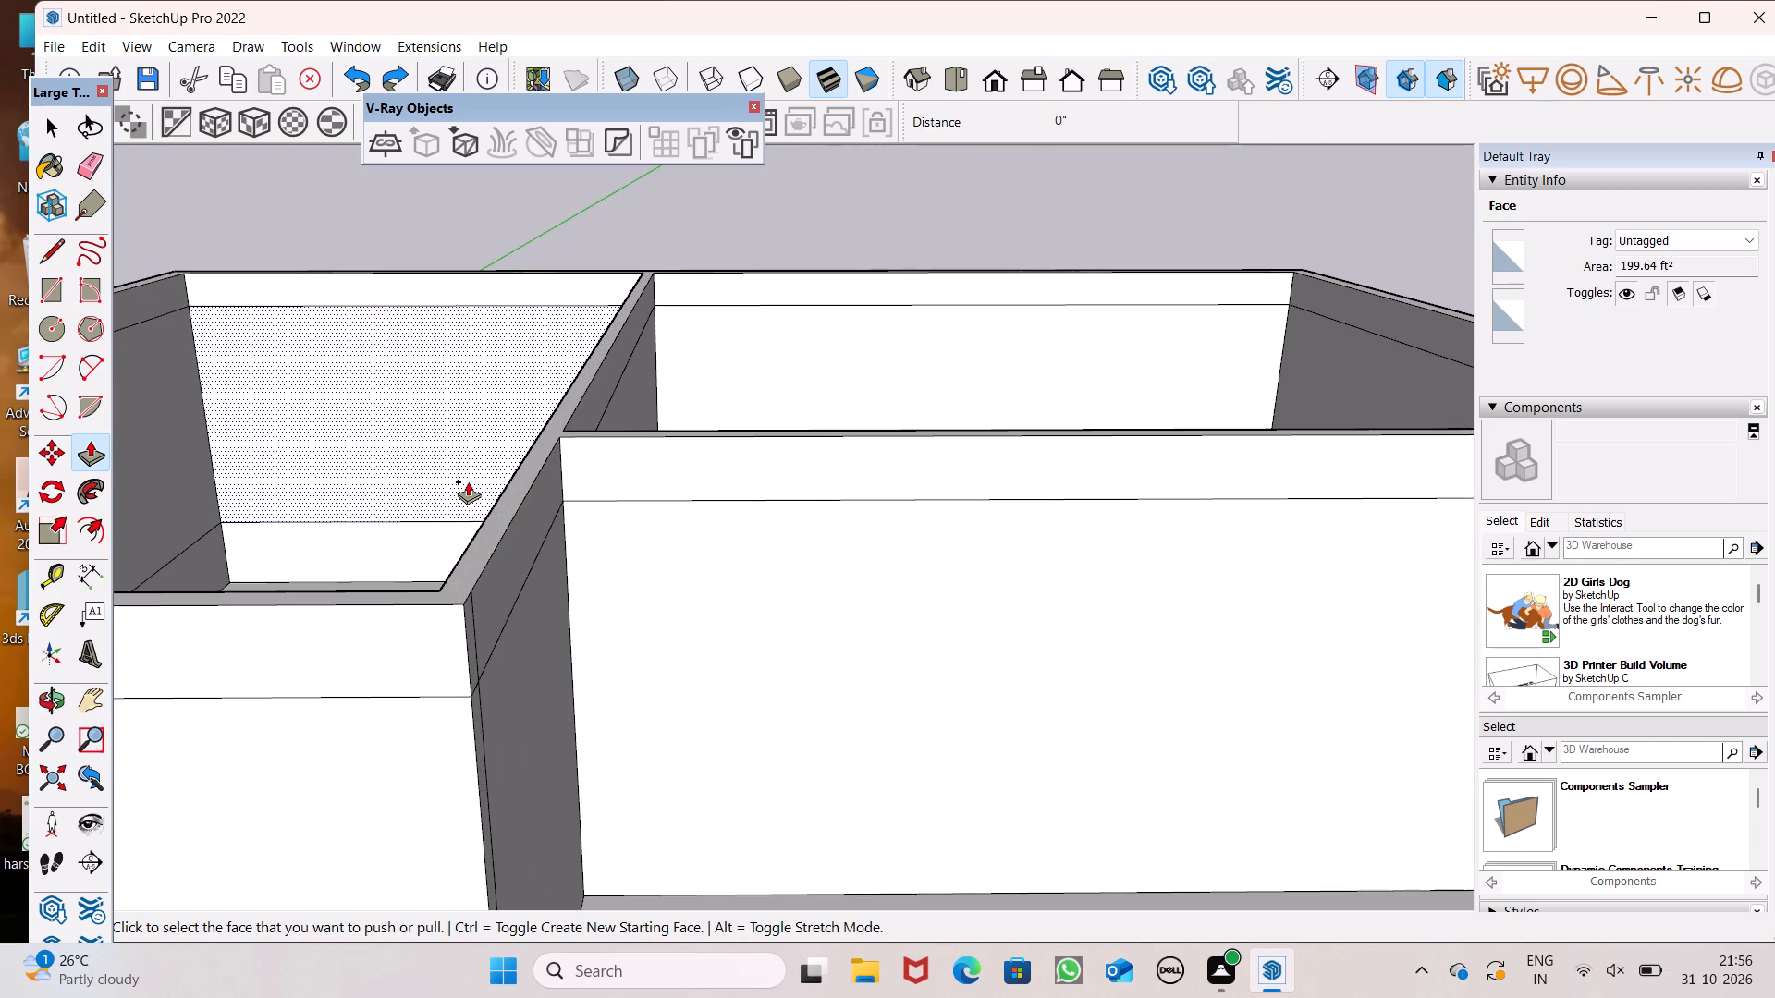
pyautogui.moveTo(499, 579); pyautogui.dragTo(492, 460)
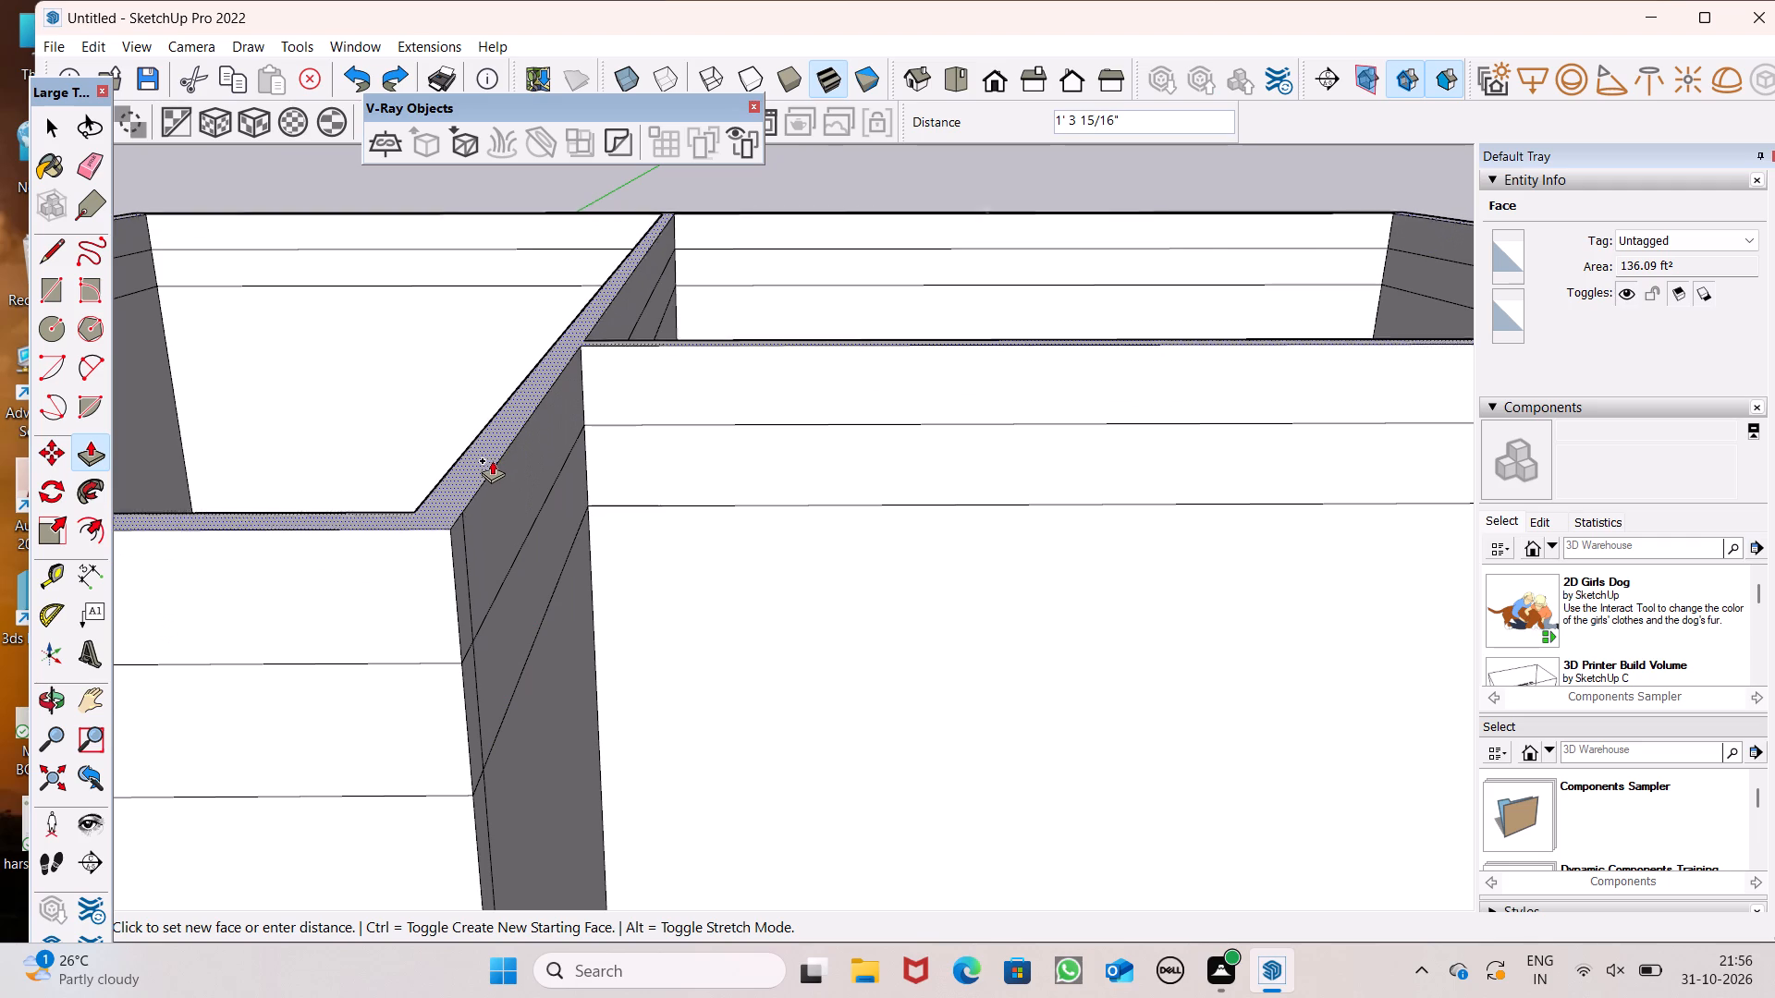
pyautogui.moveTo(492, 460); pyautogui.dragTo(491, 458)
pyautogui.write("3'")
pyautogui.press('Return')
# Push/Pull the connected wall tops up 10' above the 3' band to form the next storey's walls.
pyautogui.scroll(-13, 474, 499)
pyautogui.moveTo(480, 529); pyautogui.dragTo(497, 396, button='middle')
pyautogui.scroll(-5, 493, 392)
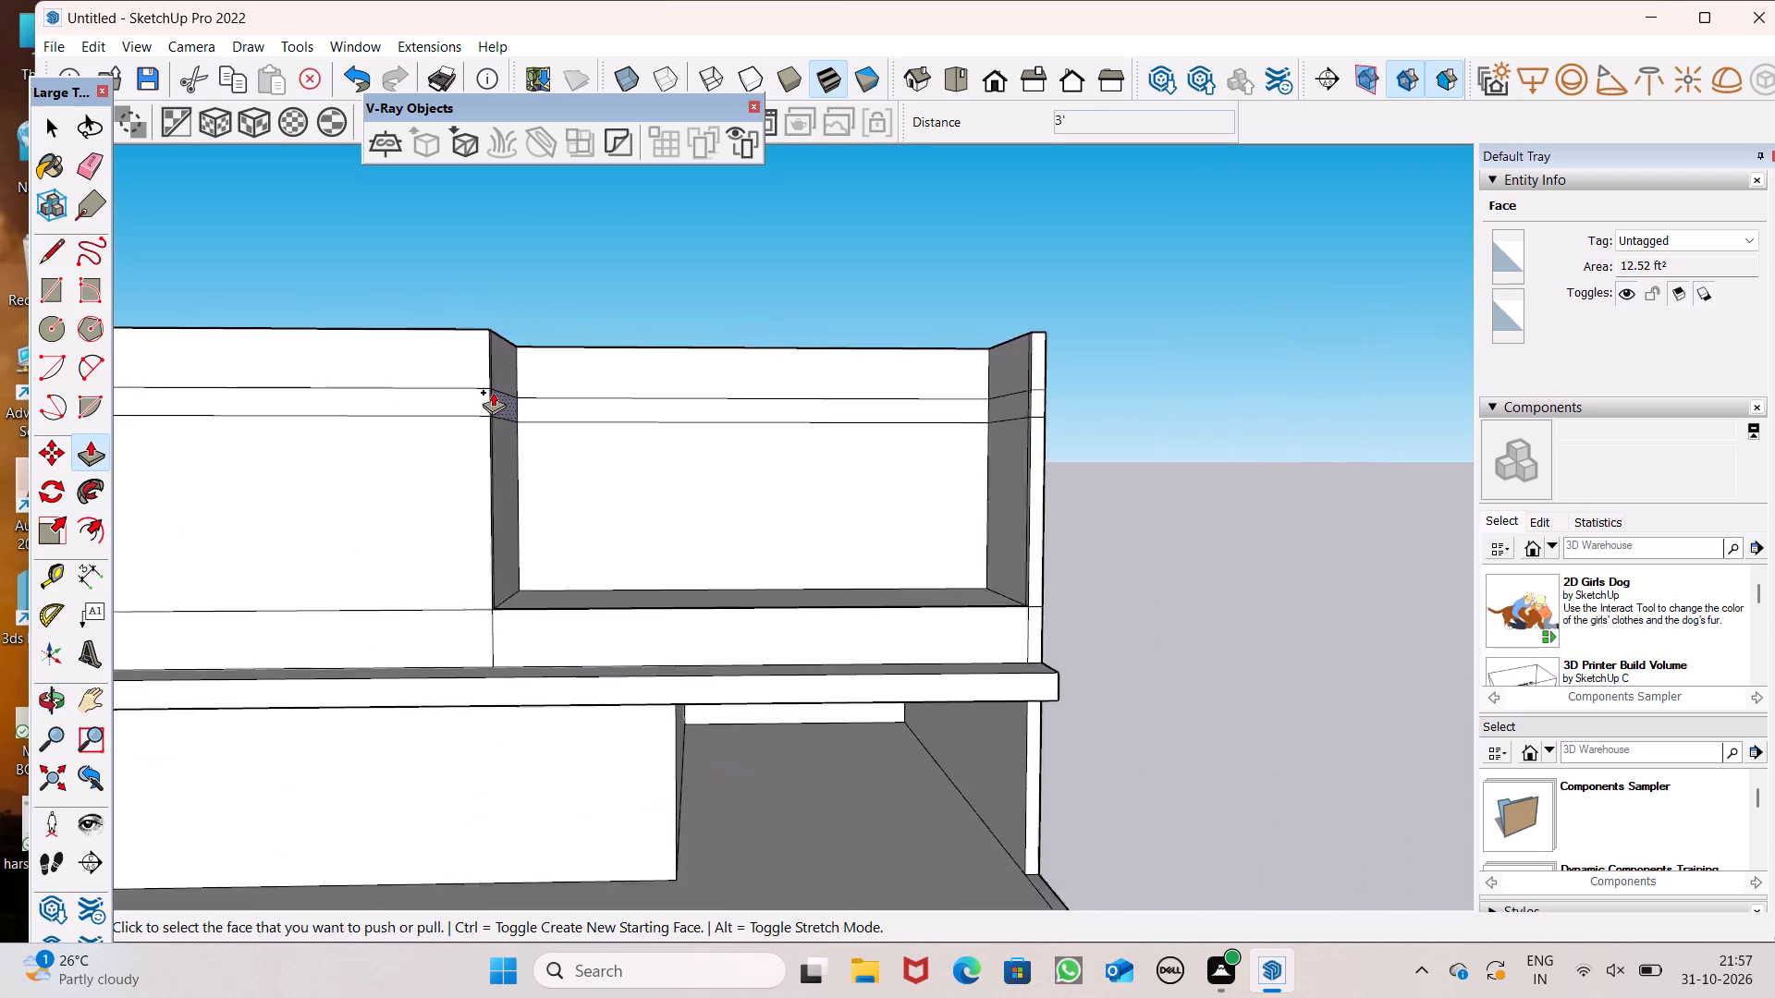
pyautogui.scroll(-1, 493, 392)
pyautogui.moveTo(532, 434); pyautogui.dragTo(464, 616, button='middle')
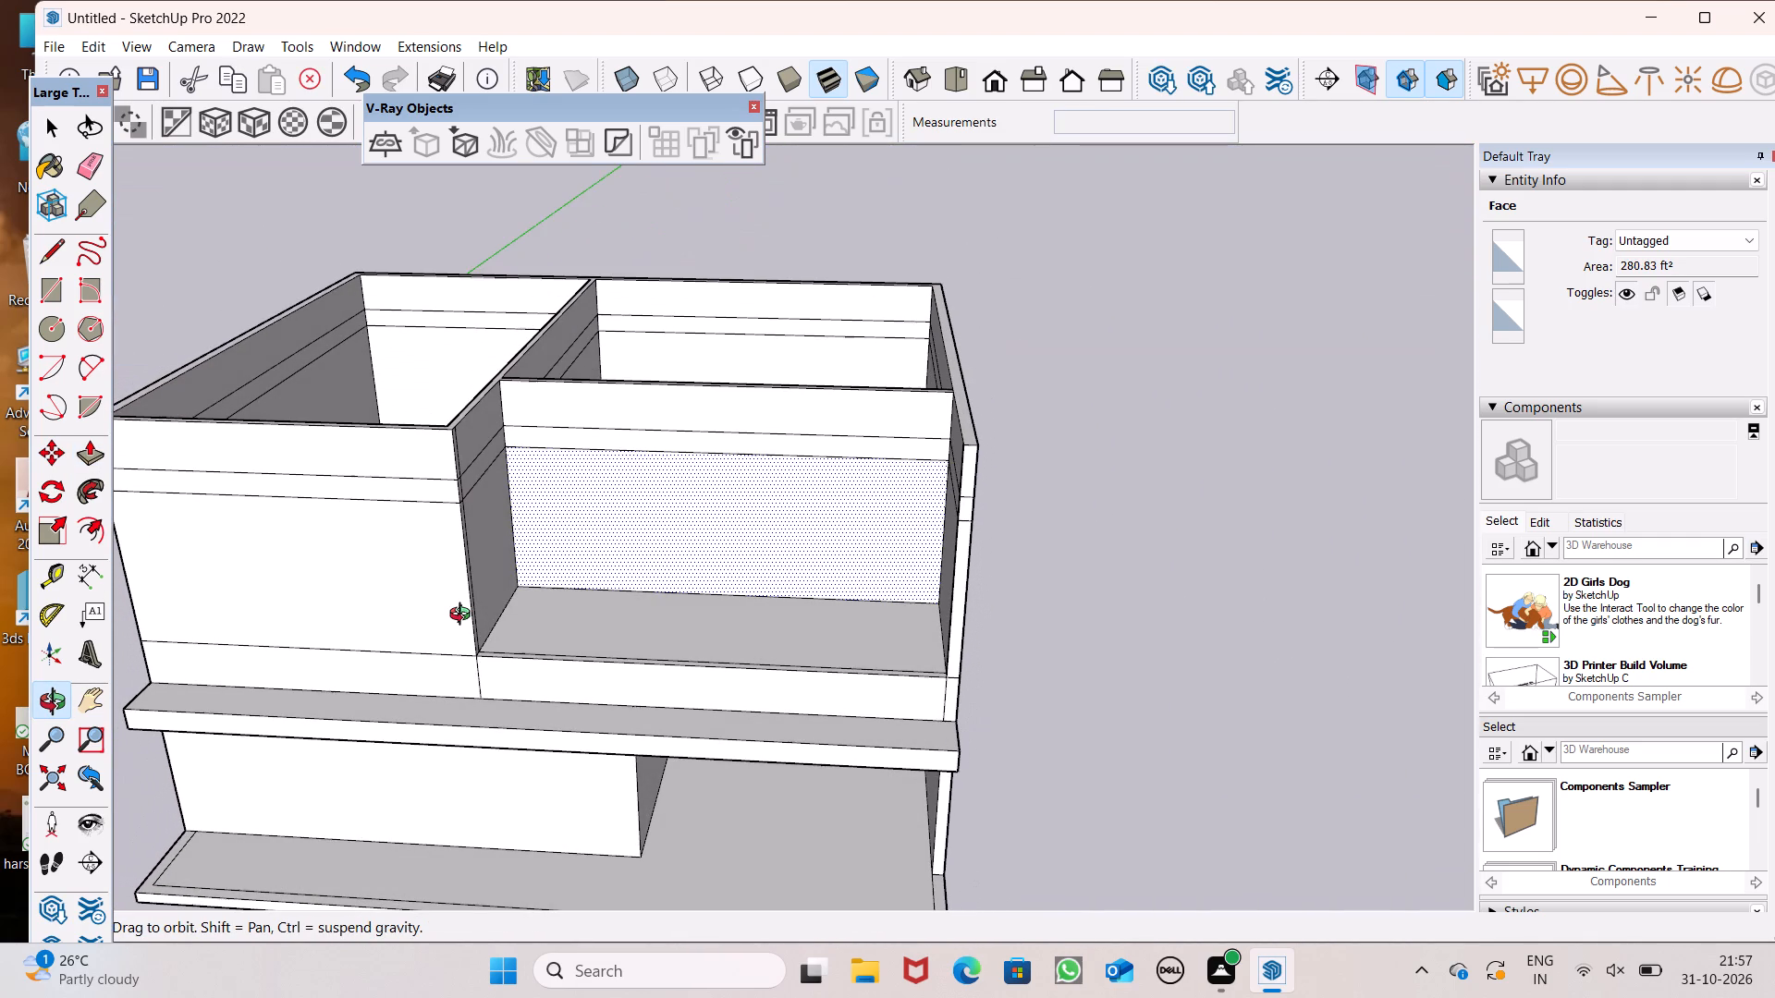
pyautogui.moveTo(464, 616); pyautogui.dragTo(466, 673, button='middle')
pyautogui.scroll(-6, 480, 604)
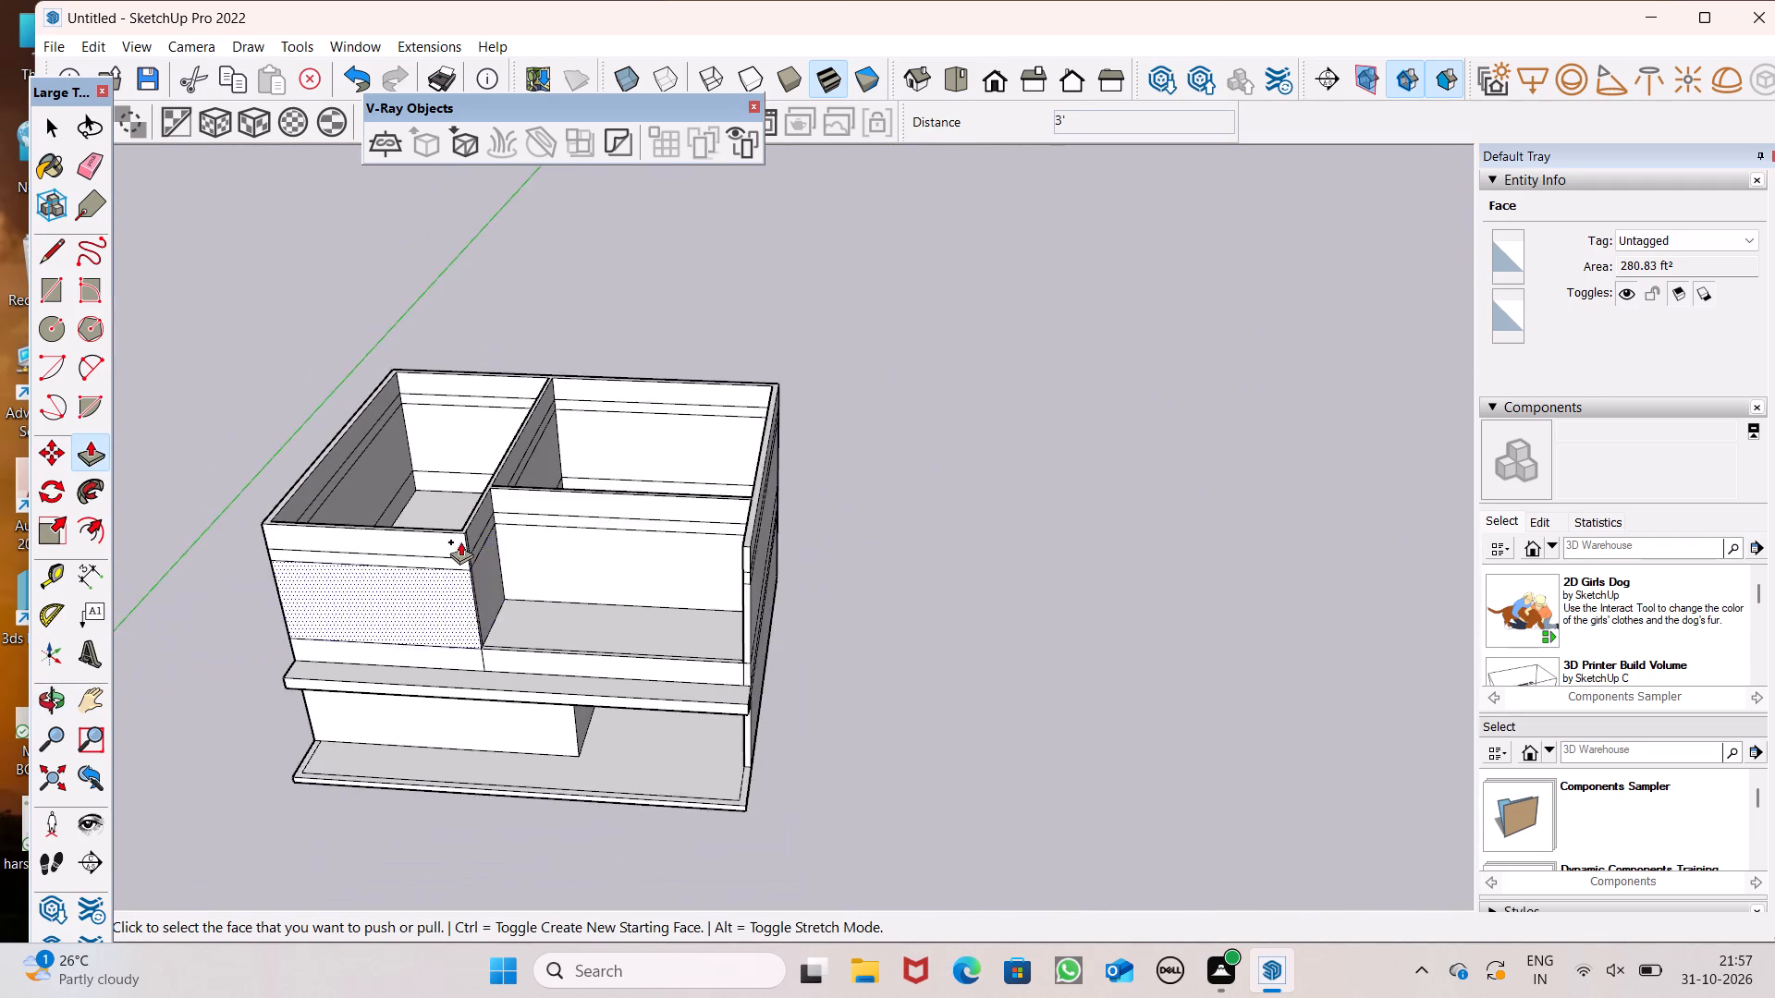
pyautogui.scroll(7, 455, 484)
pyautogui.moveTo(495, 602); pyautogui.dragTo(464, 417)
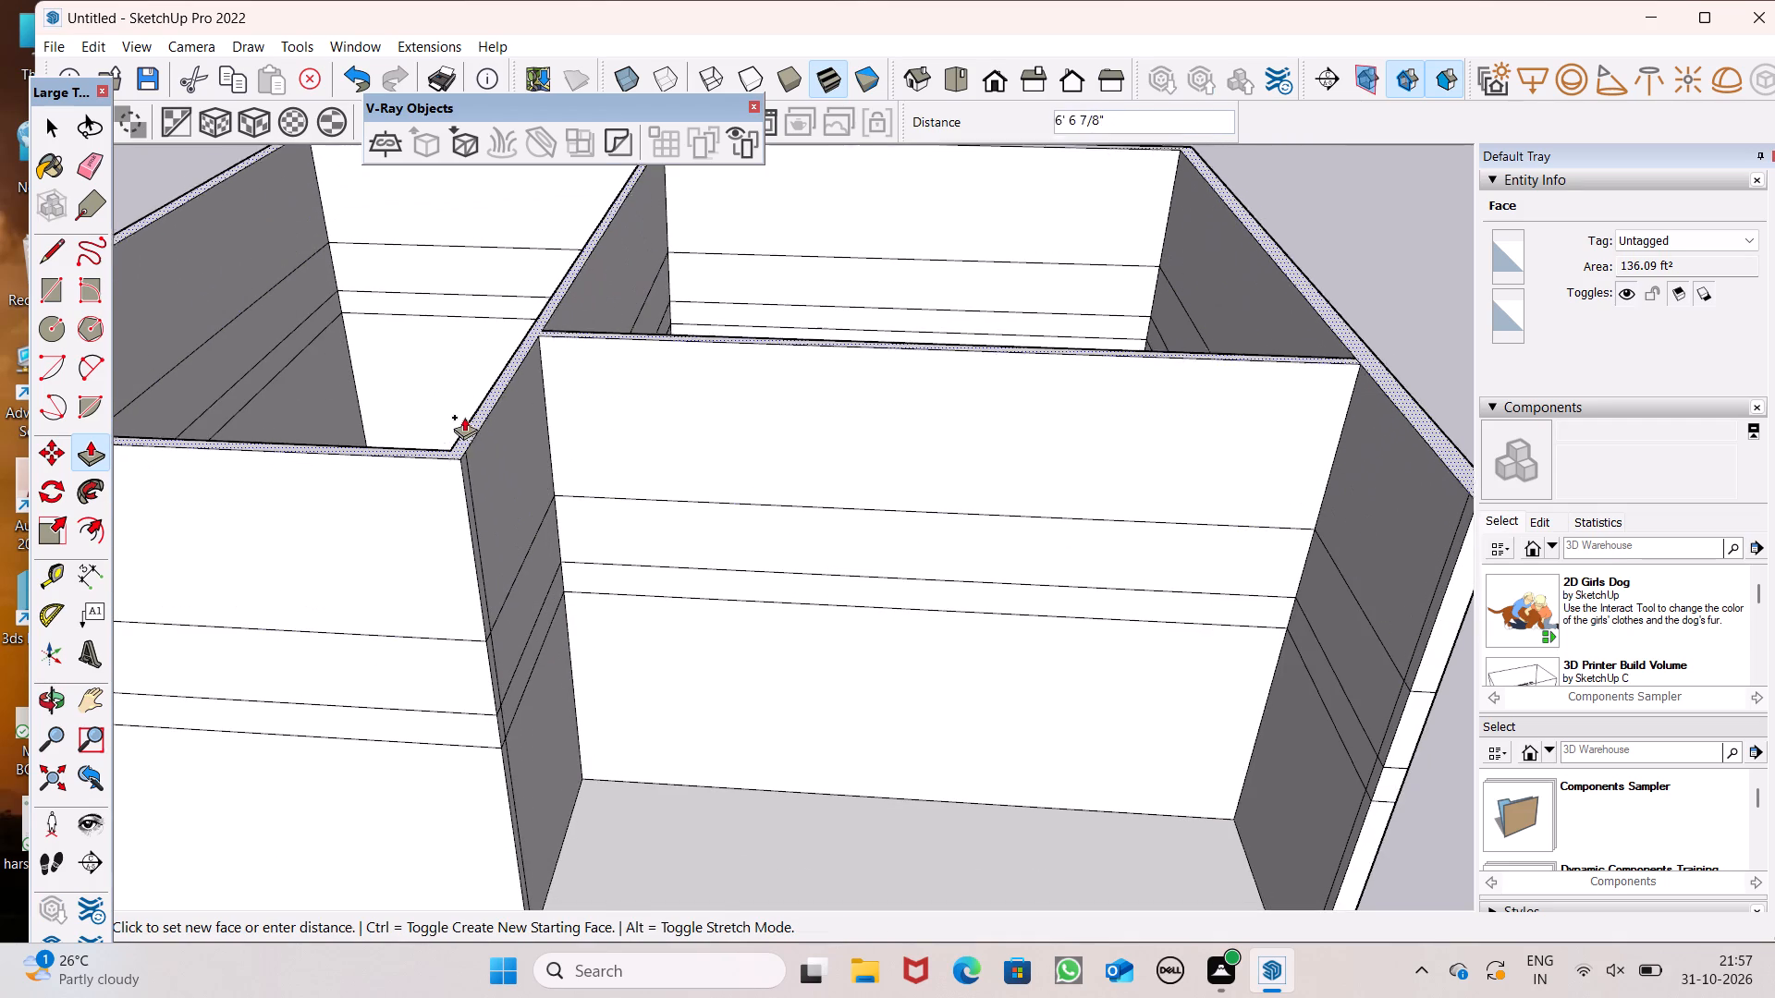
pyautogui.moveTo(464, 417); pyautogui.dragTo(462, 405)
pyautogui.write("10'")
pyautogui.press('Return')
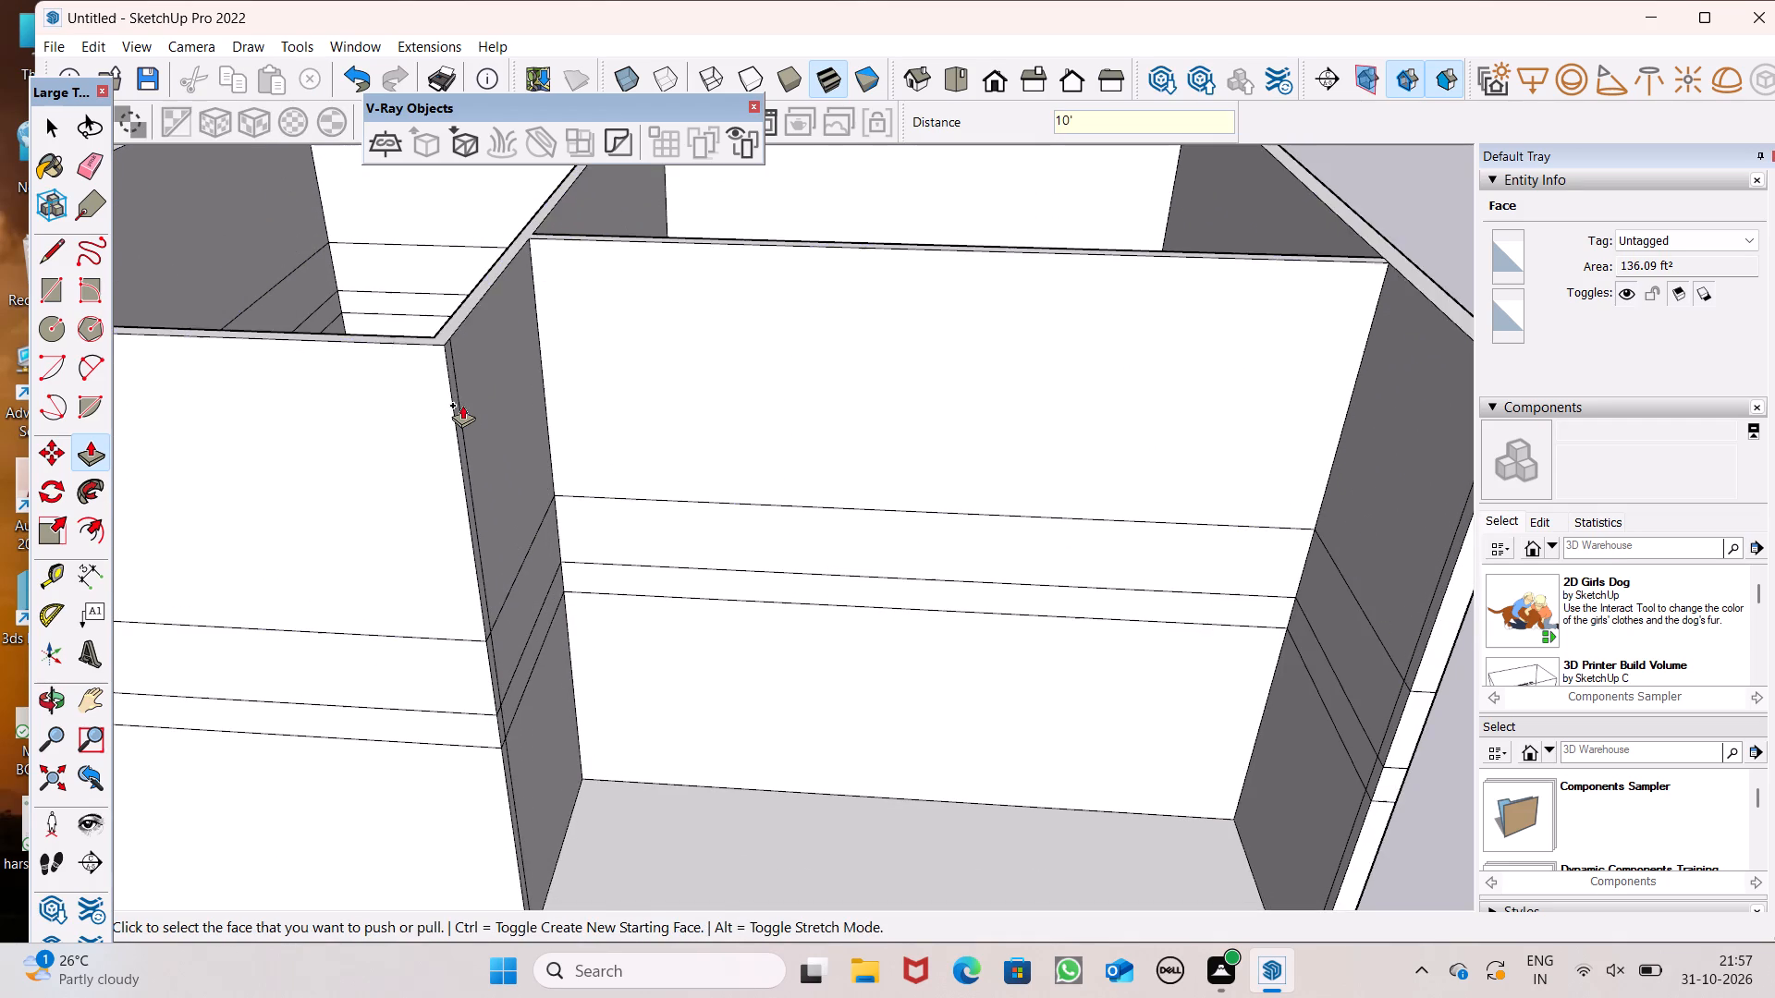
# Push/Pull the open bay's upper 1'5" slab band forward, flush with the front wall.
pyautogui.scroll(-6, 462, 406)
pyautogui.moveTo(479, 463); pyautogui.dragTo(479, 348, button='middle')
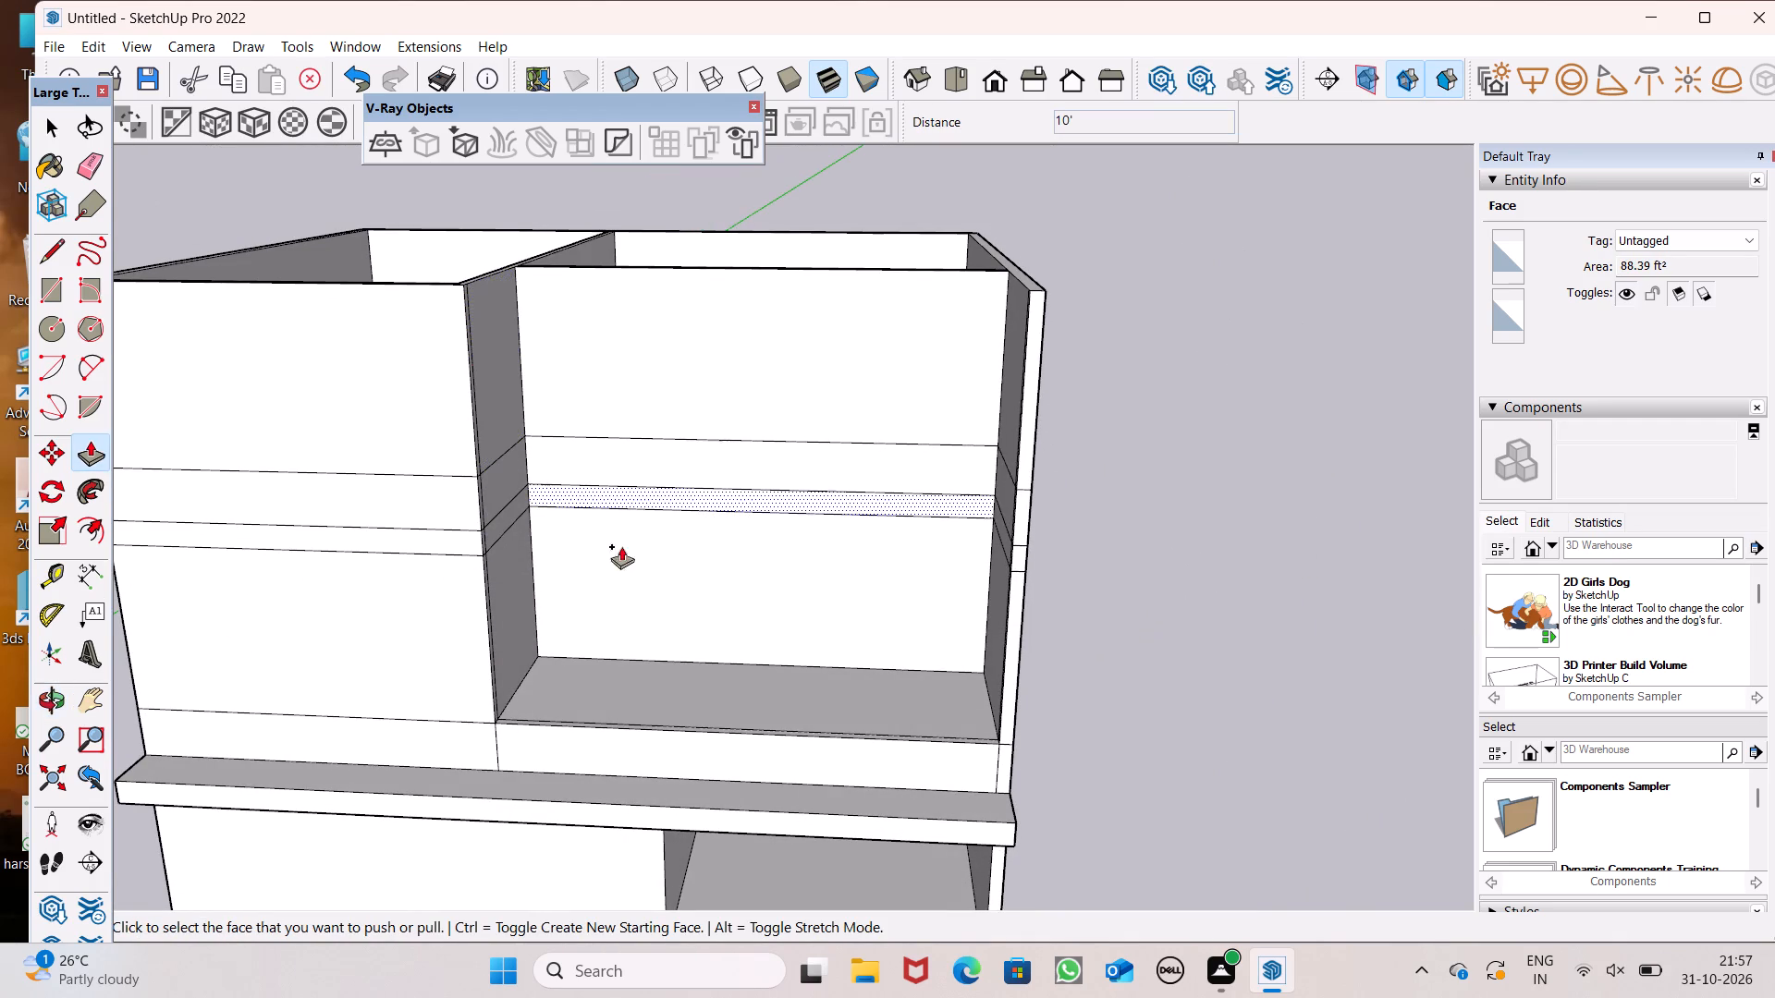
pyautogui.moveTo(576, 504); pyautogui.dragTo(521, 561)
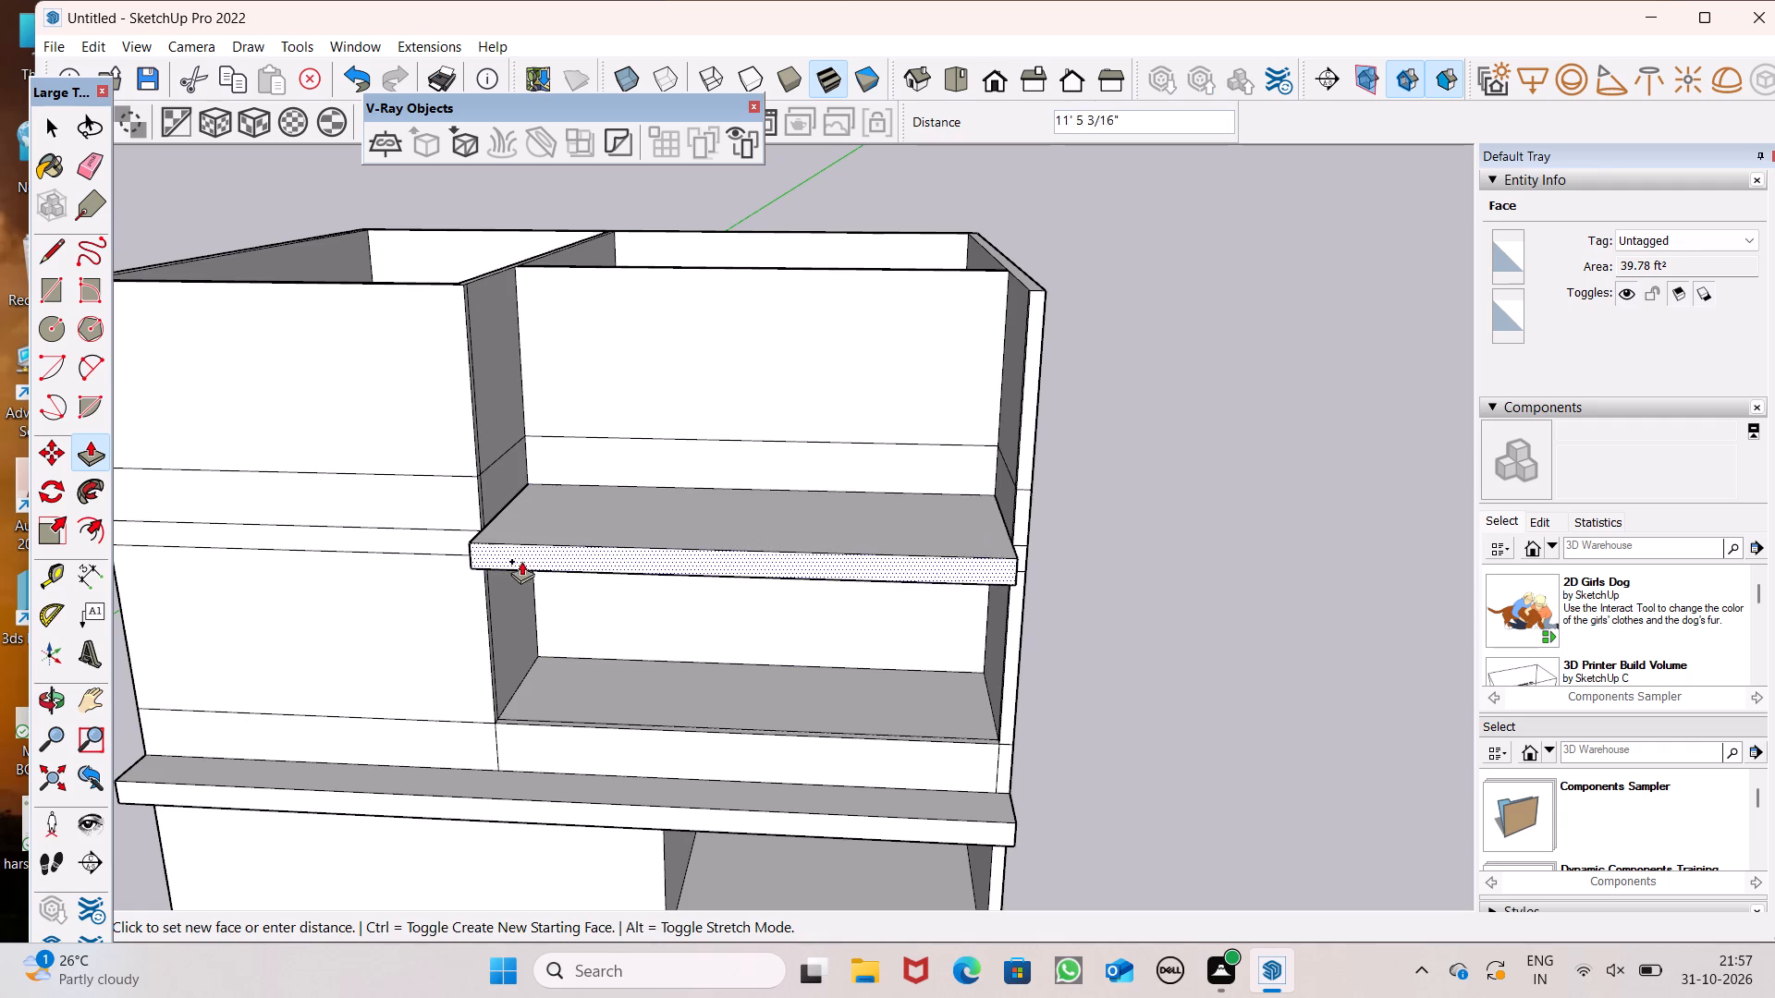
pyautogui.moveTo(521, 561); pyautogui.dragTo(484, 517)
# Push/Pull the open bay's 3' parapet band above that slab band forward, flush with the front wall.
pyautogui.moveTo(569, 459); pyautogui.dragTo(461, 472)
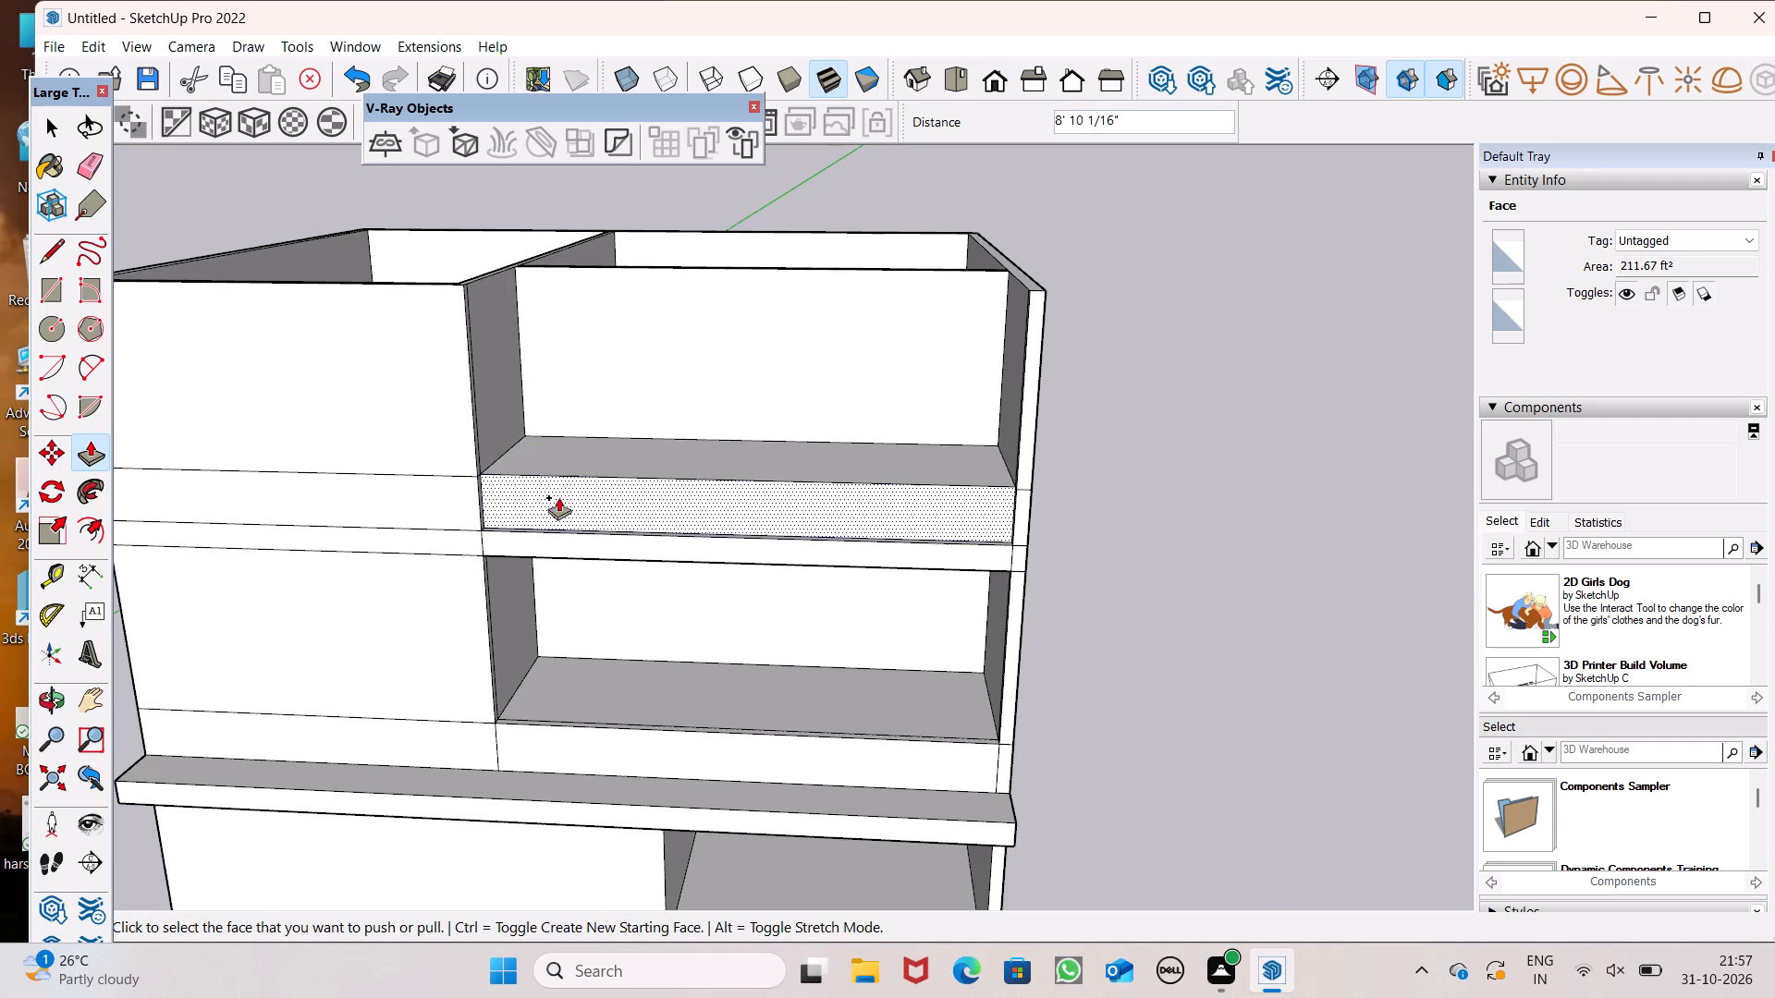
pyautogui.scroll(4, 485, 523)
pyautogui.moveTo(501, 494); pyautogui.dragTo(463, 464)
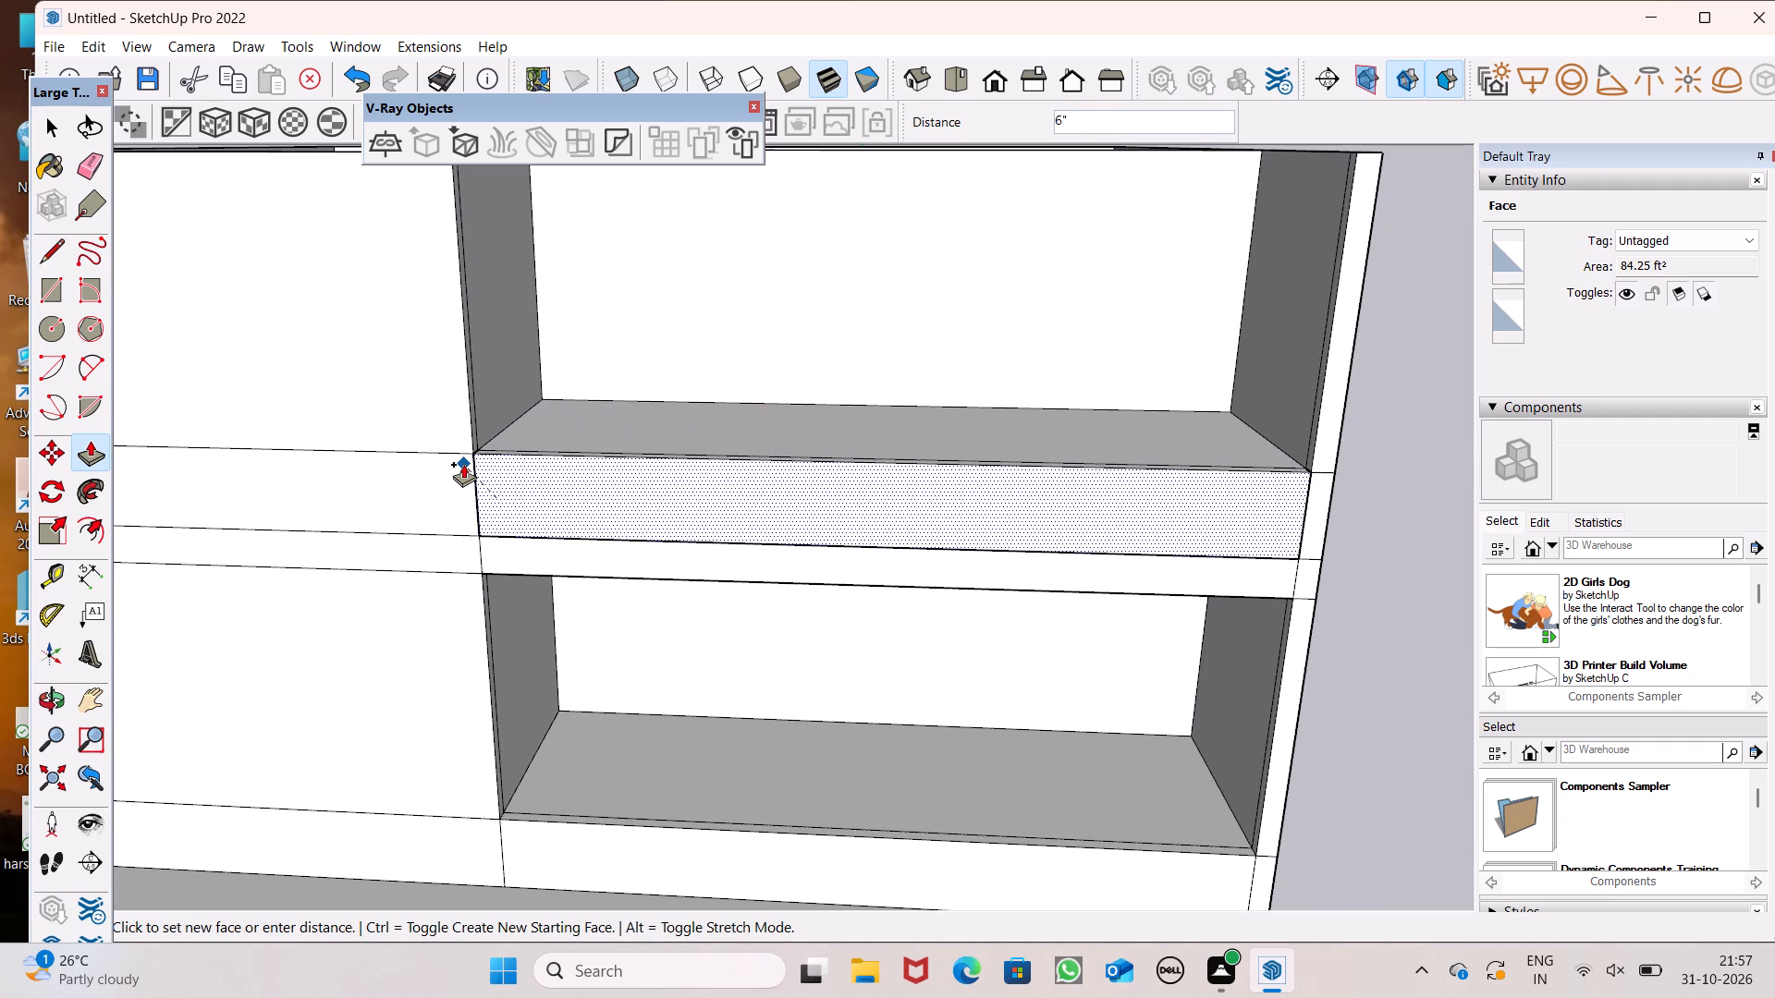
pyautogui.moveTo(463, 464); pyautogui.dragTo(463, 452)
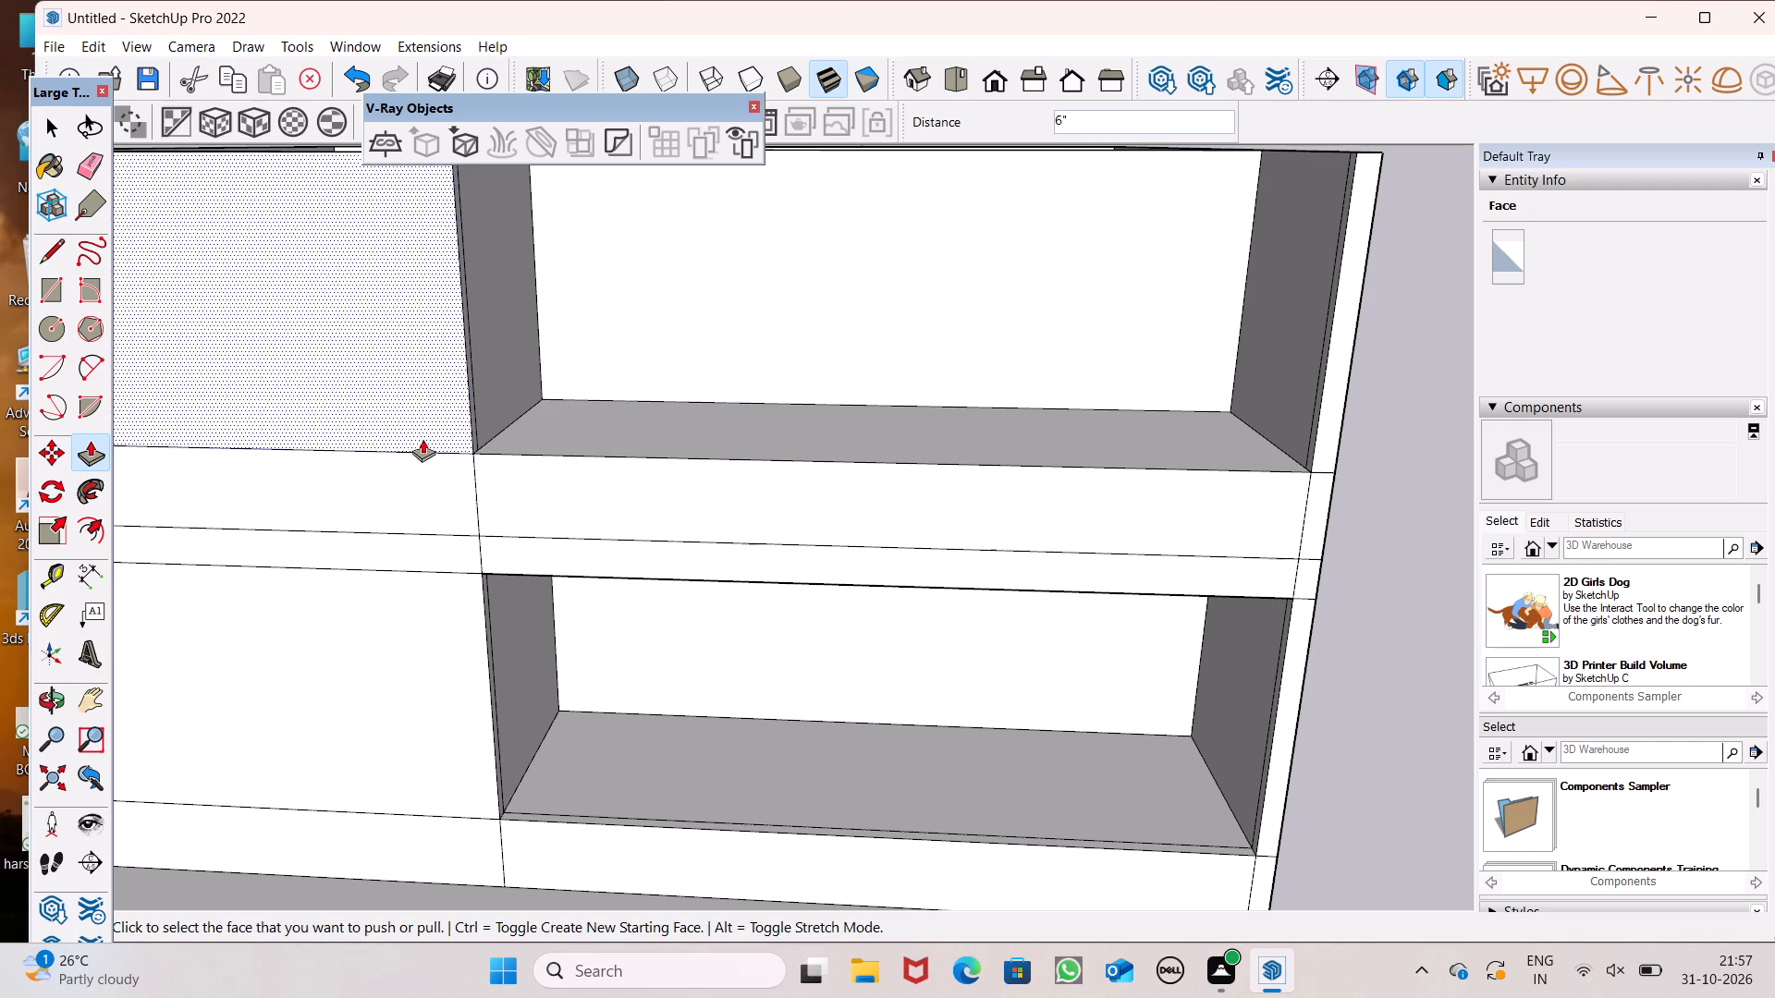
pyautogui.press('space')
# Examine the upper storeys' front facade and open bays from frontal and elevated side angles.
pyautogui.scroll(-4, 747, 519)
pyautogui.moveTo(741, 530); pyautogui.dragTo(716, 469, button='middle')
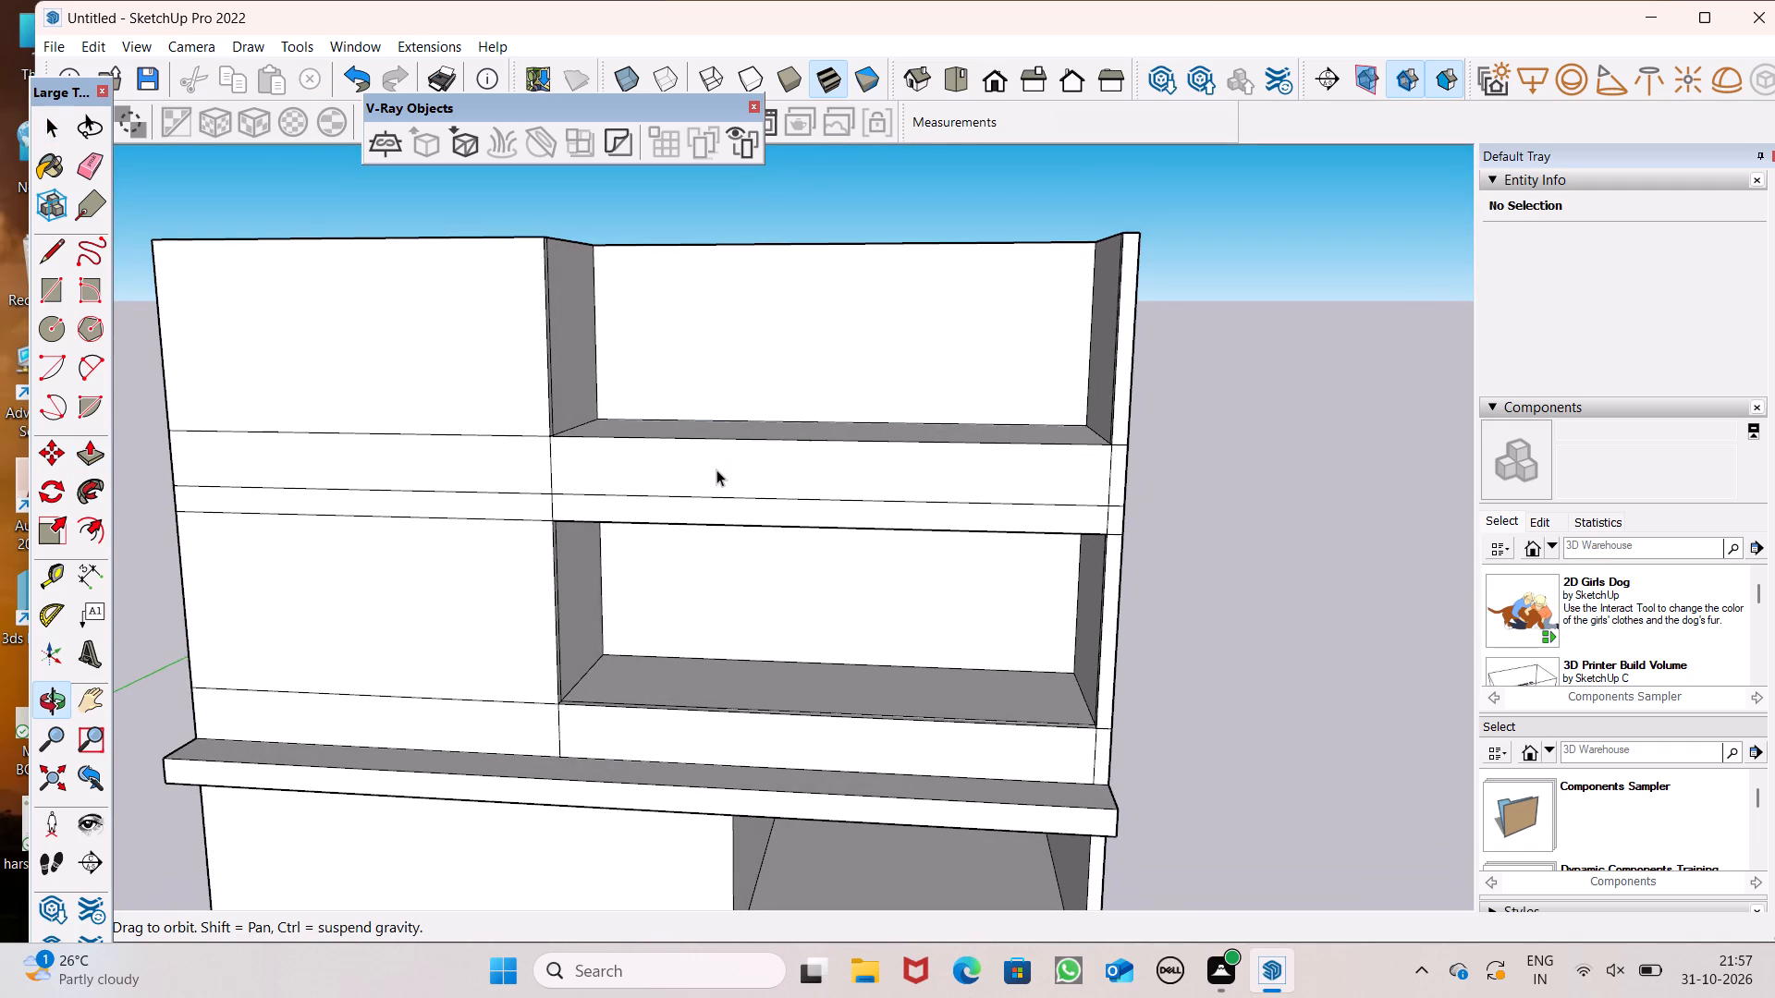
pyautogui.scroll(-3, 716, 468)
pyautogui.moveTo(660, 482); pyautogui.dragTo(972, 575, button='middle')
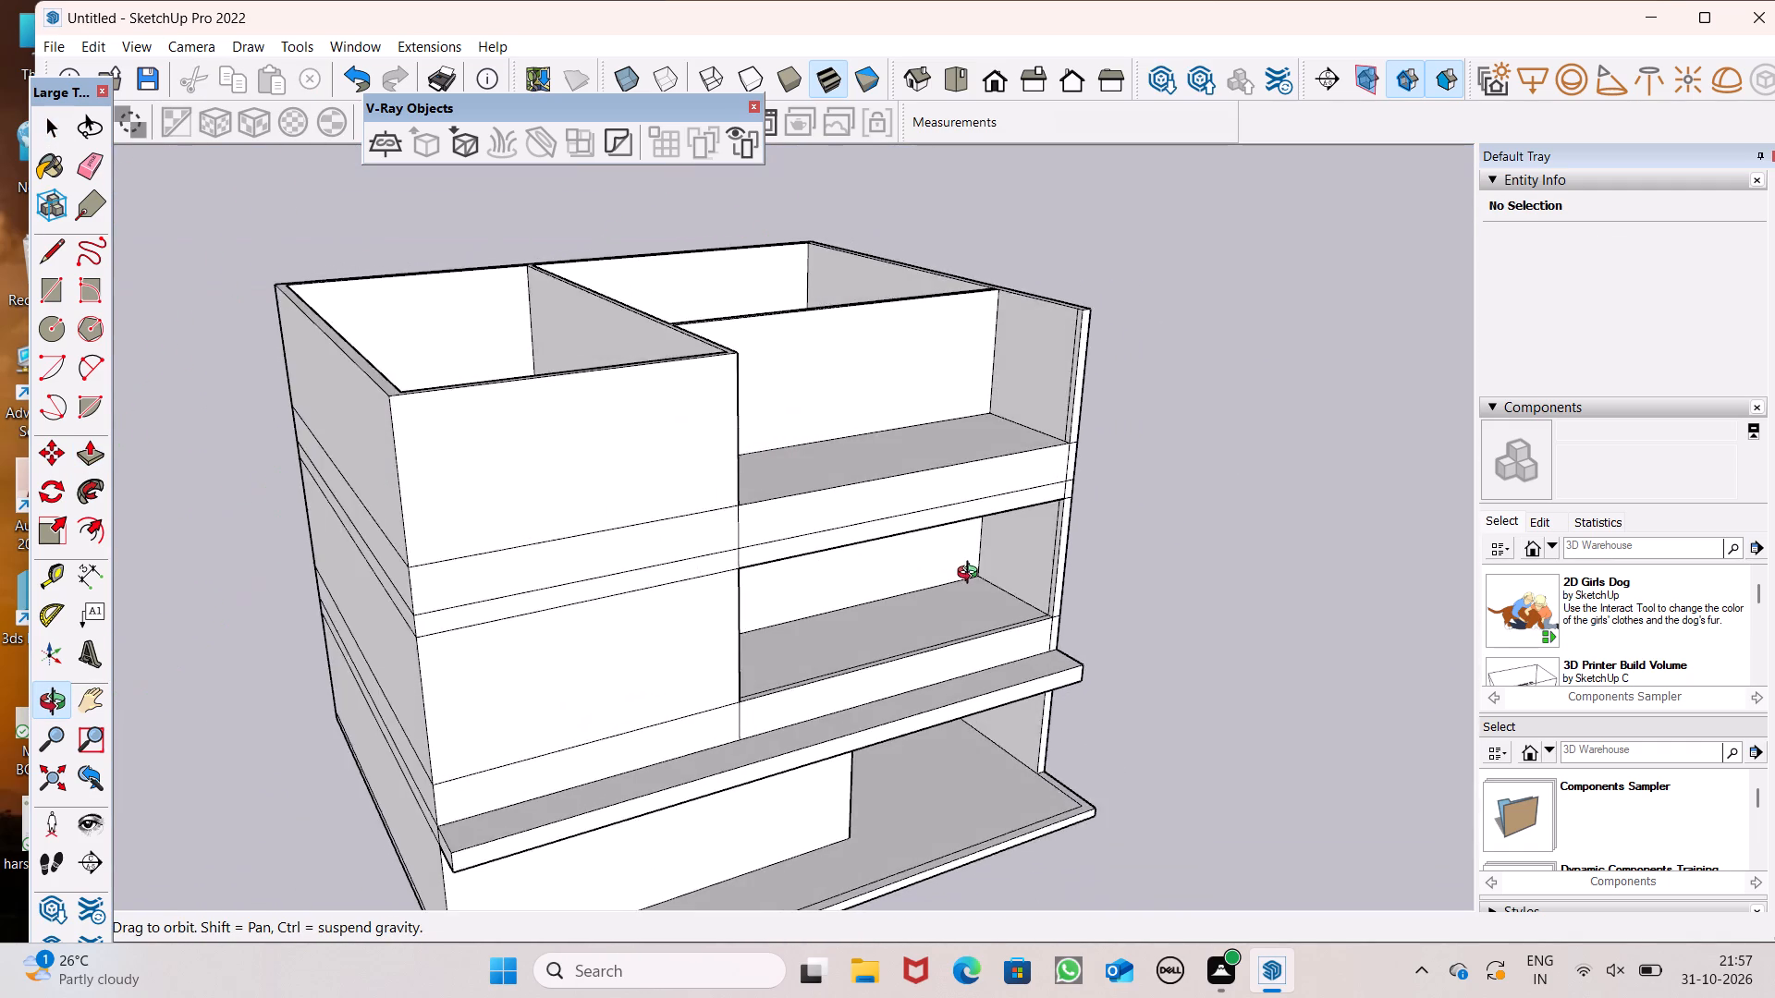
pyautogui.moveTo(972, 575); pyautogui.dragTo(962, 521, button='middle')
pyautogui.scroll(-2, 784, 398)
pyautogui.moveTo(802, 456); pyautogui.dragTo(765, 500, button='middle')
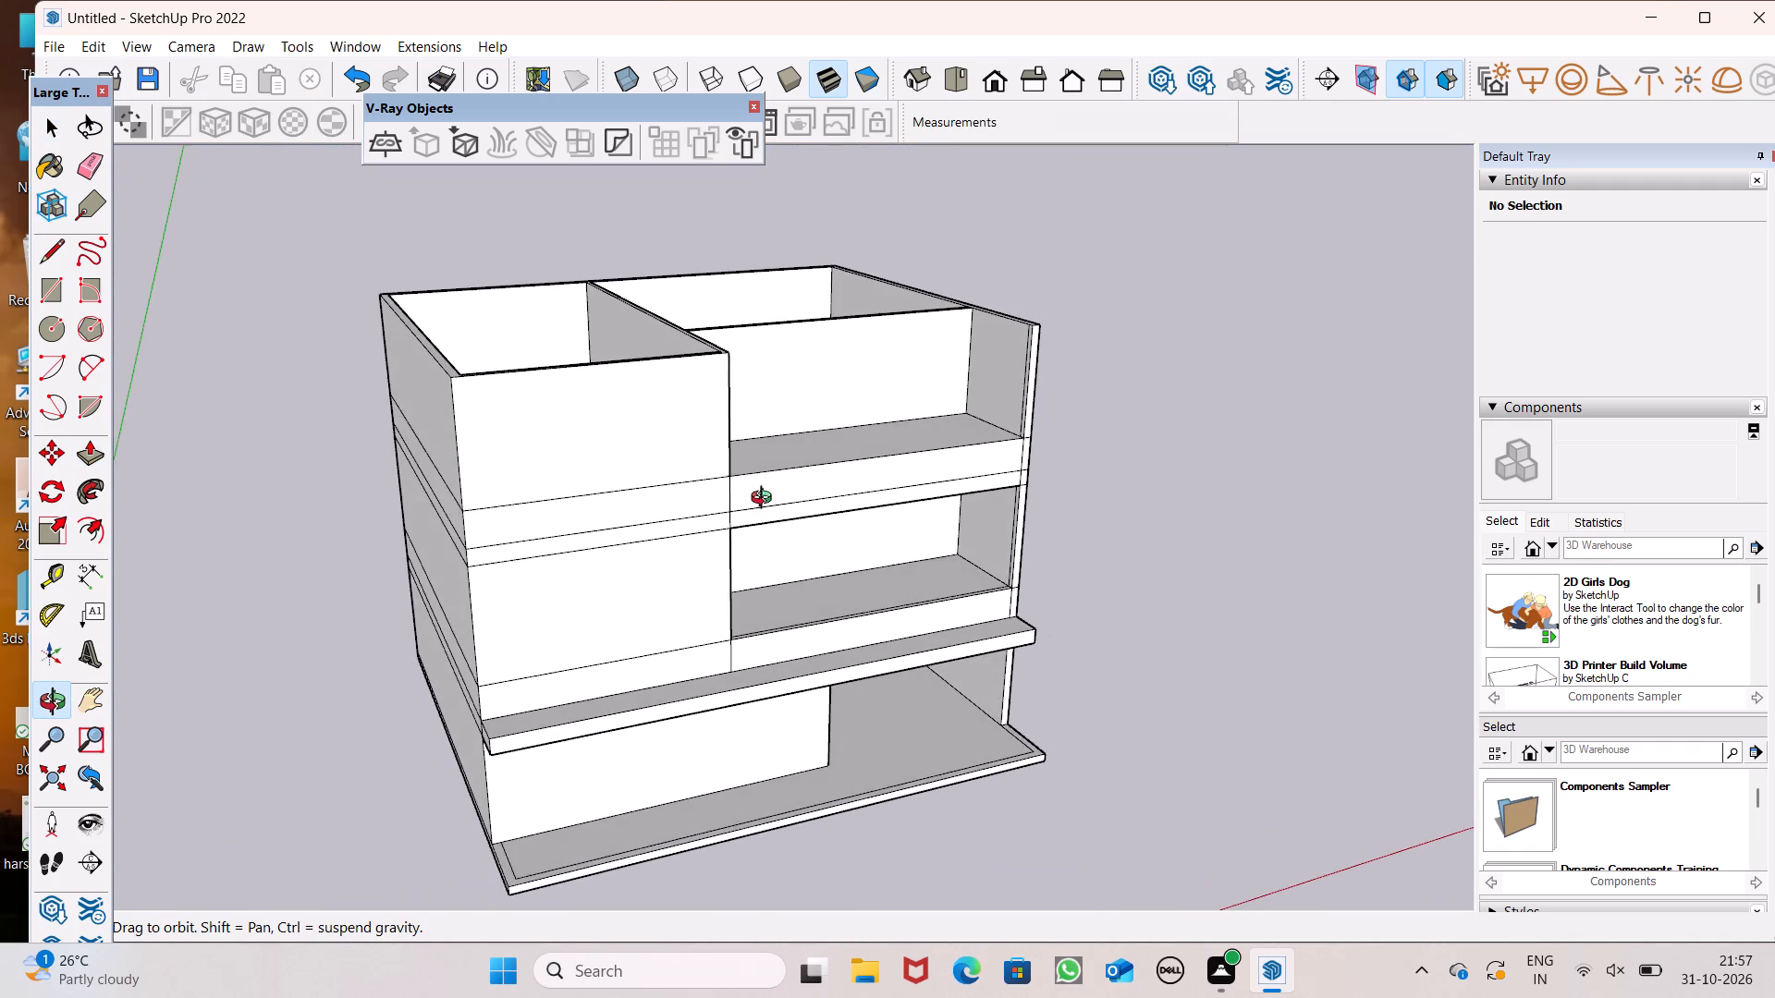
pyautogui.moveTo(765, 500); pyautogui.dragTo(762, 500, button='middle')
pyautogui.scroll(2, 765, 500)
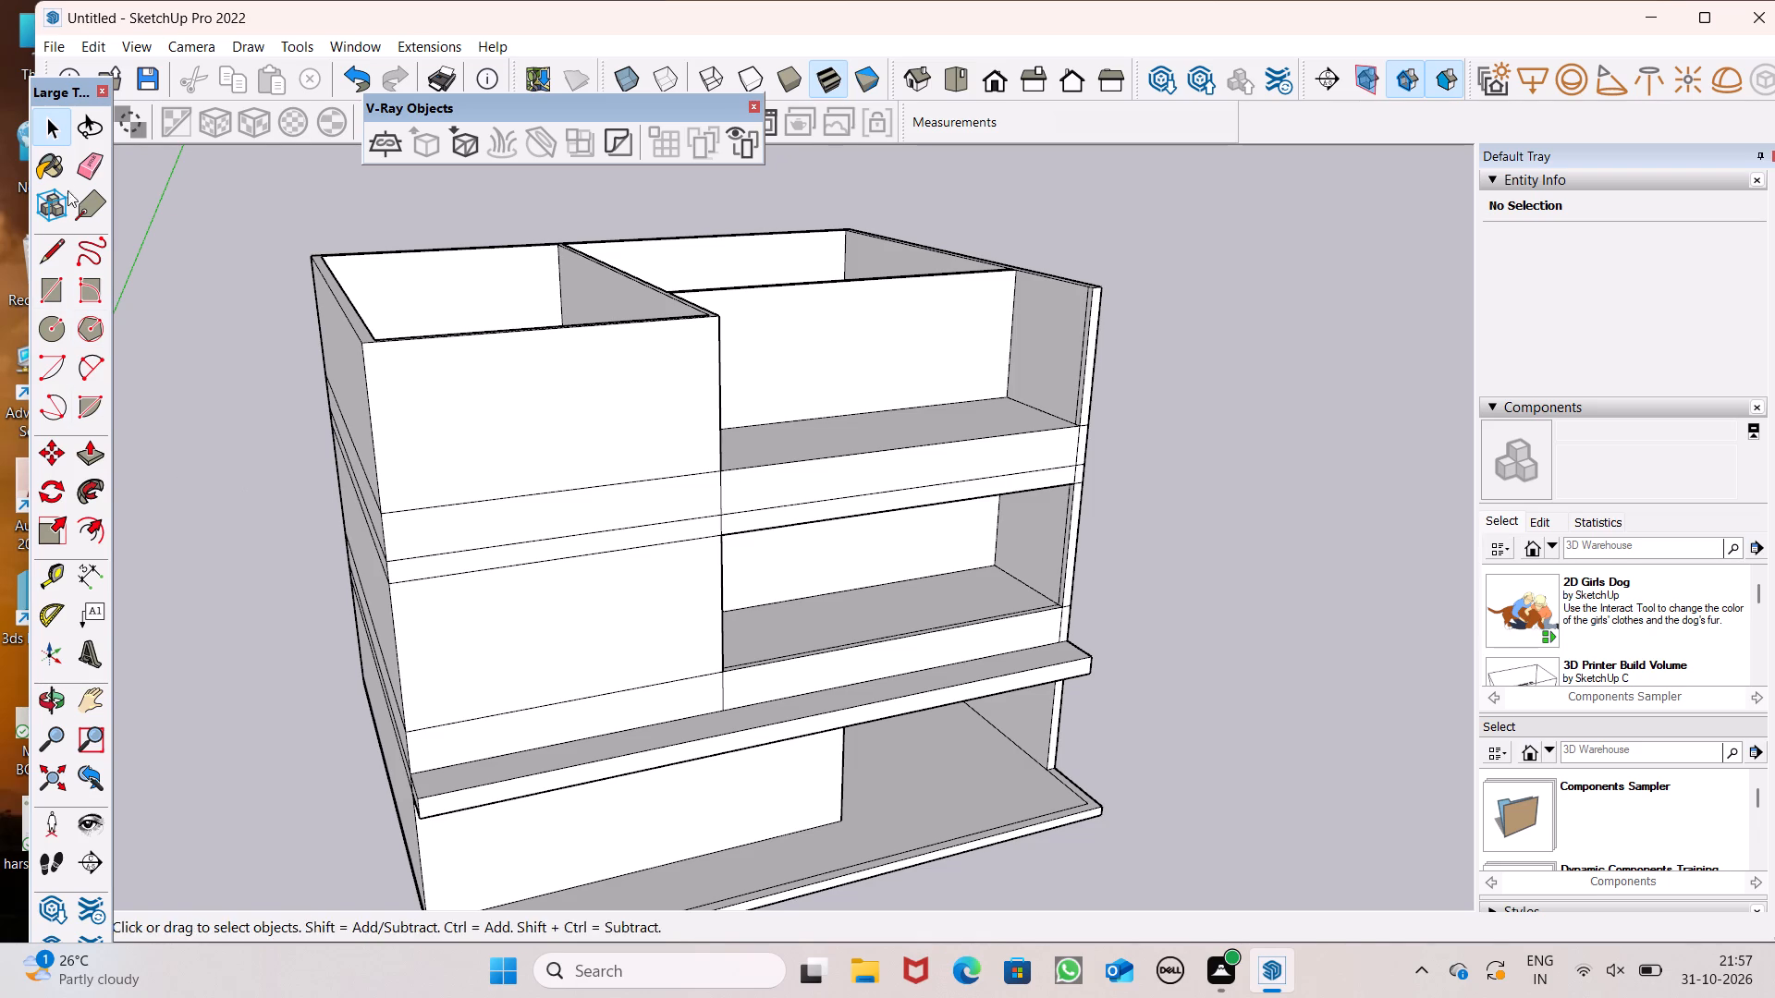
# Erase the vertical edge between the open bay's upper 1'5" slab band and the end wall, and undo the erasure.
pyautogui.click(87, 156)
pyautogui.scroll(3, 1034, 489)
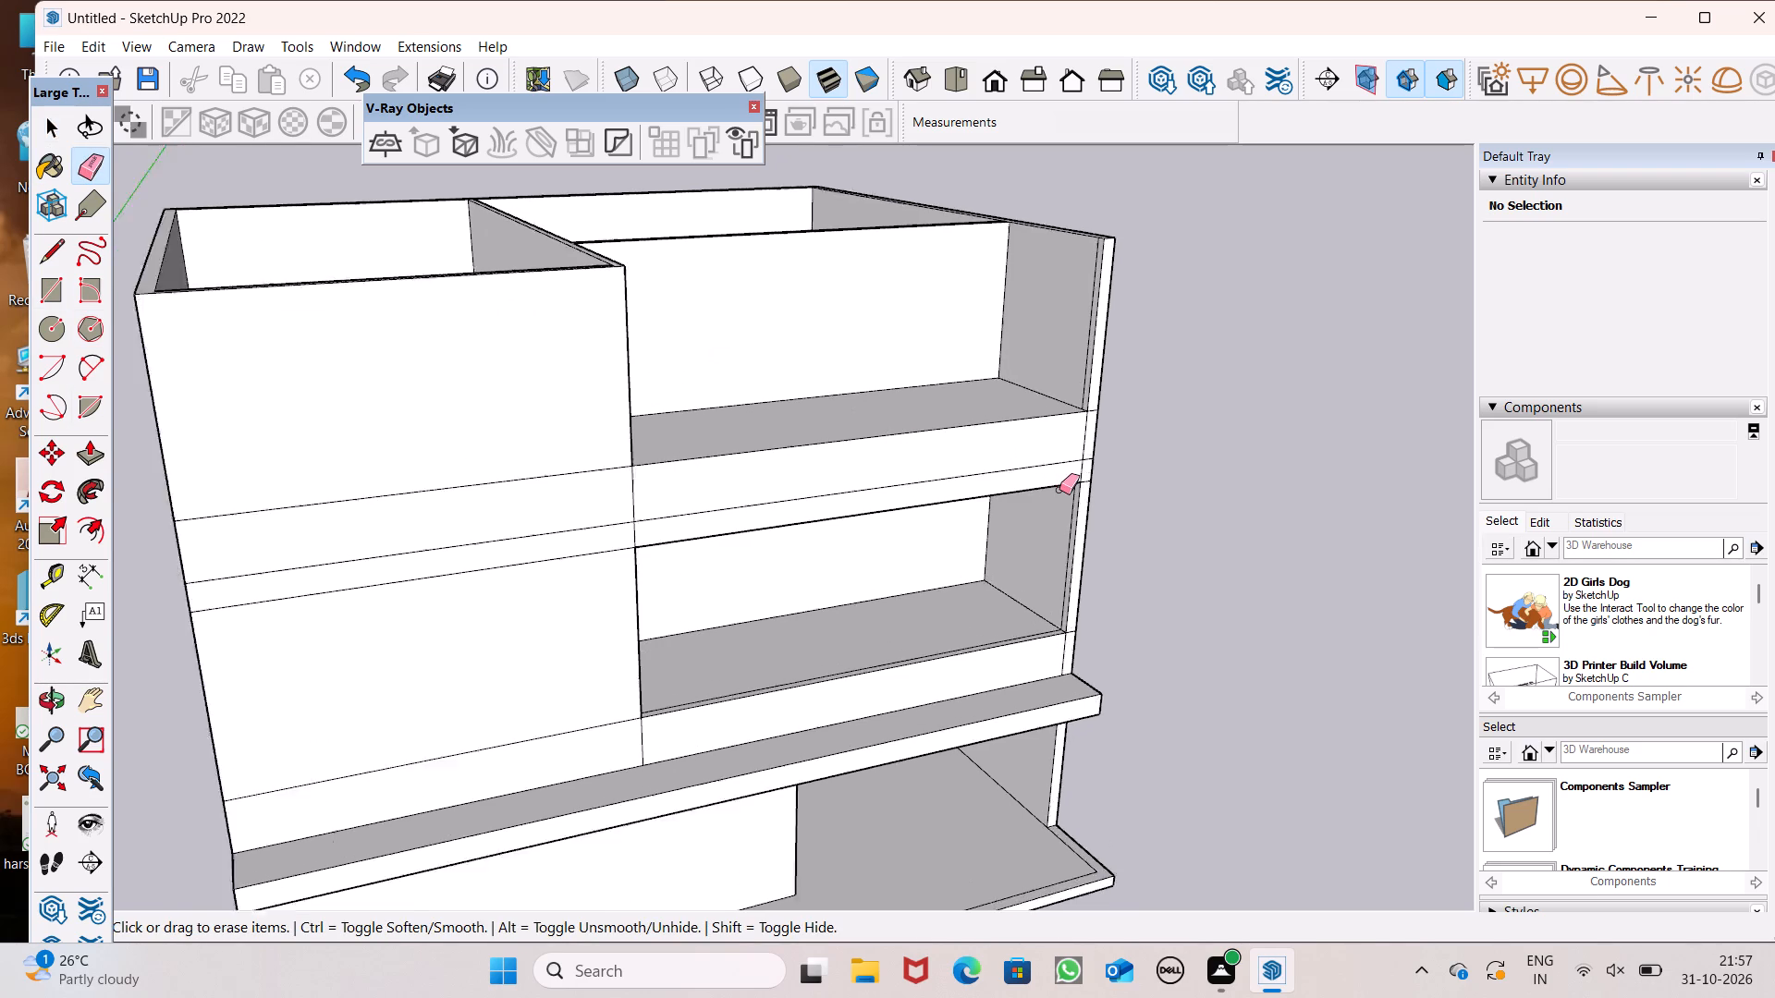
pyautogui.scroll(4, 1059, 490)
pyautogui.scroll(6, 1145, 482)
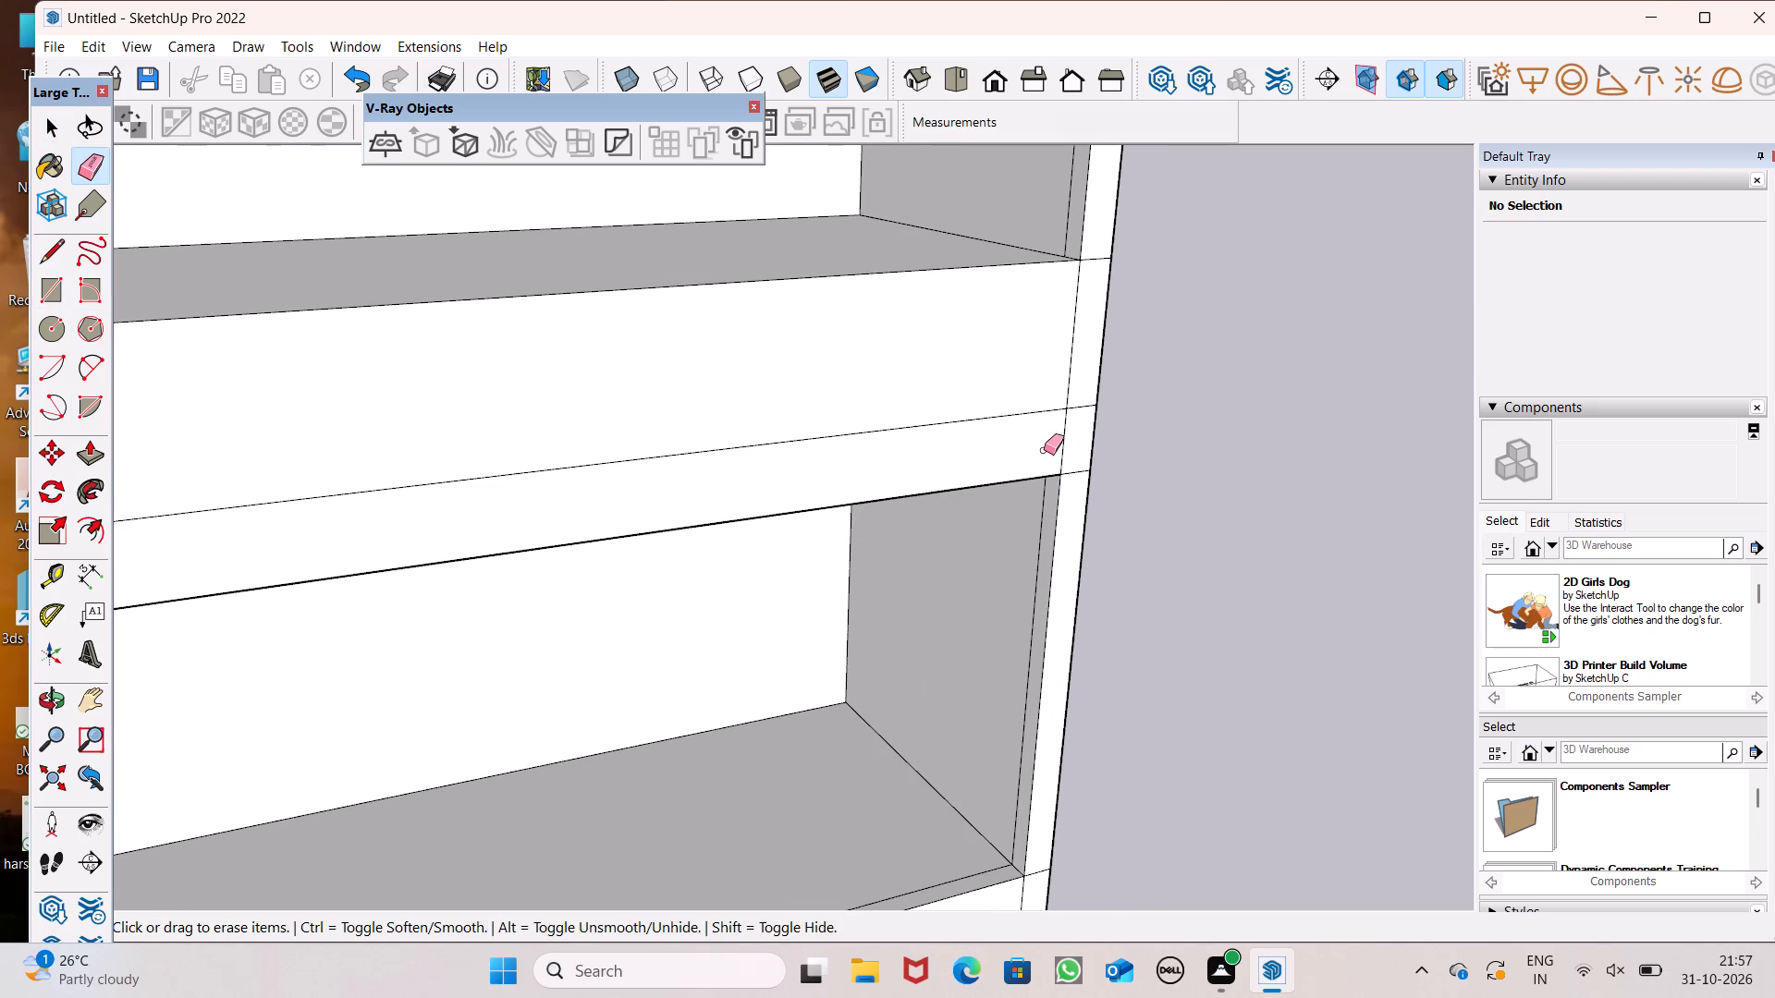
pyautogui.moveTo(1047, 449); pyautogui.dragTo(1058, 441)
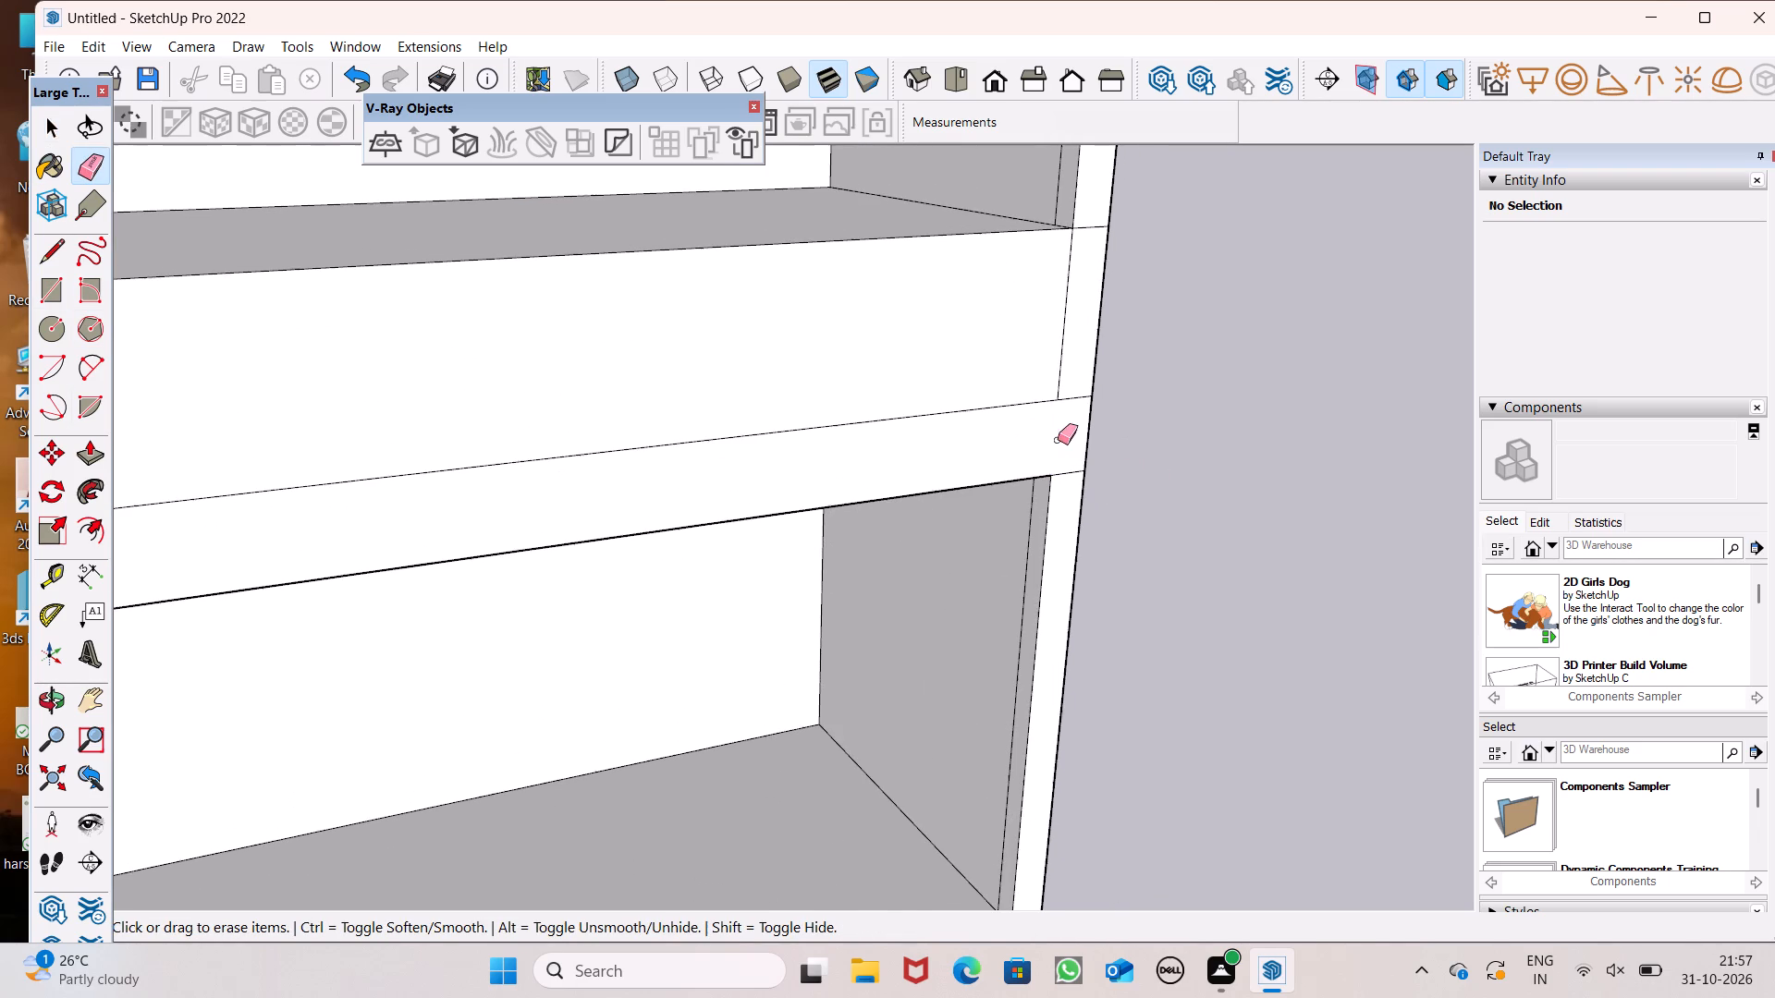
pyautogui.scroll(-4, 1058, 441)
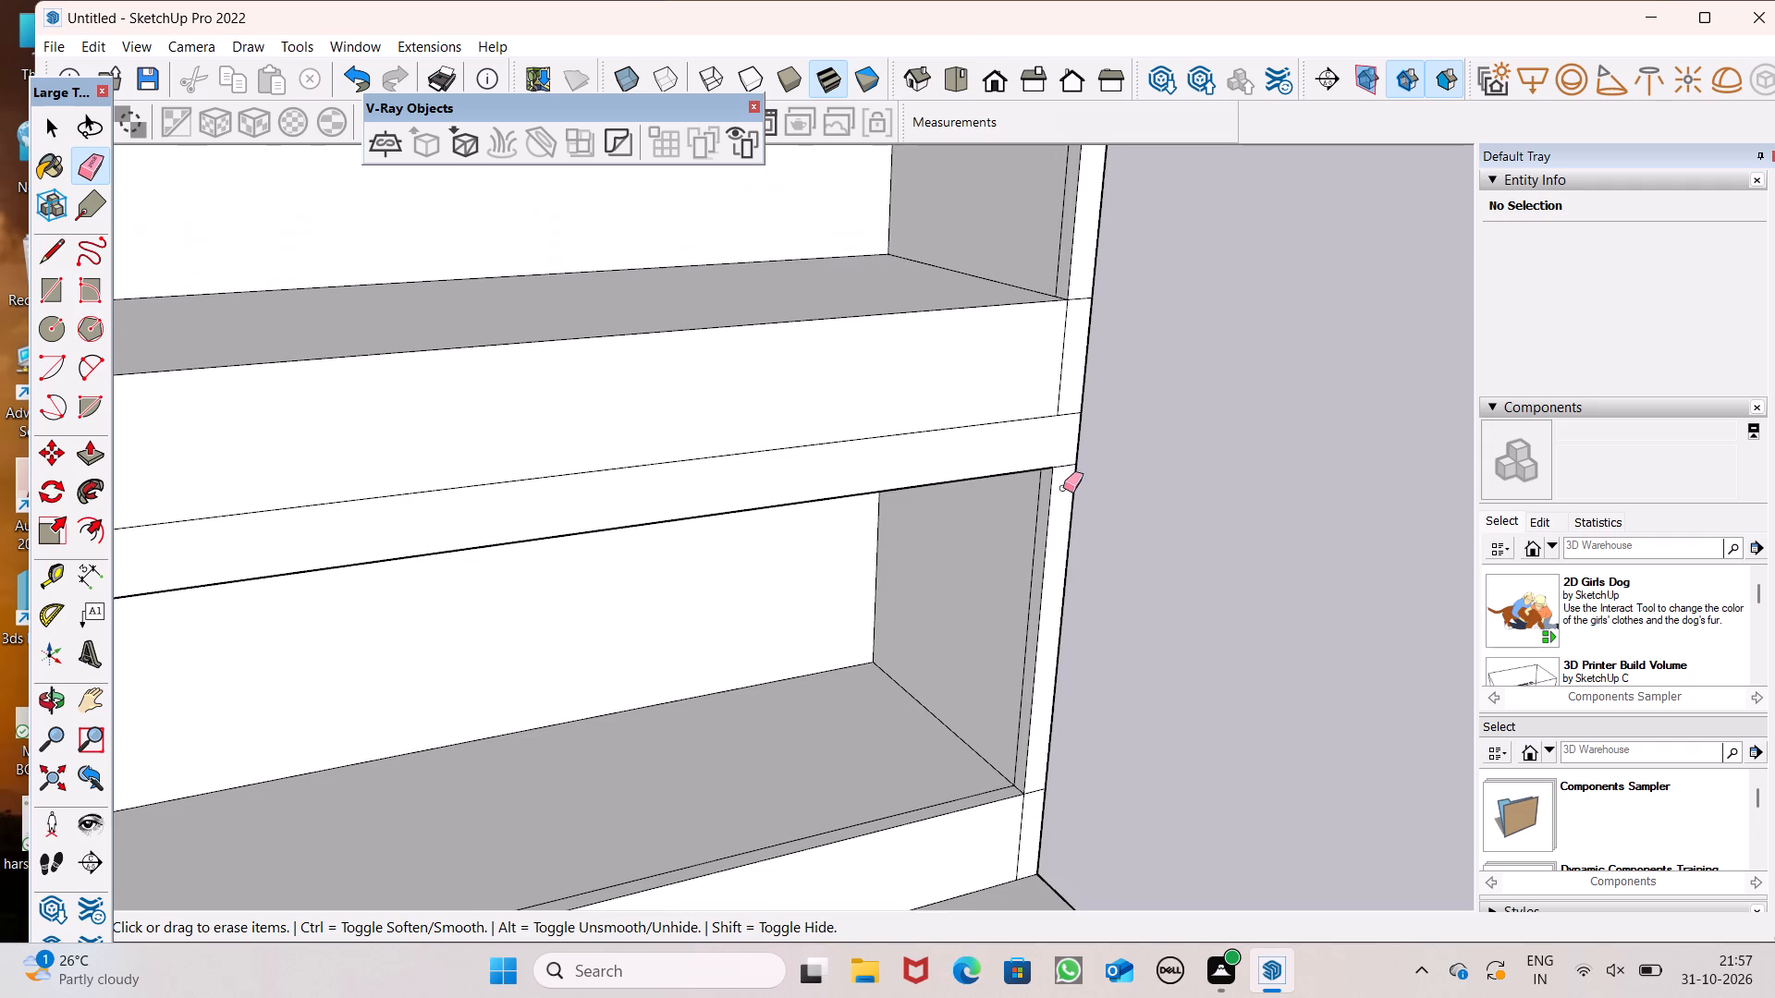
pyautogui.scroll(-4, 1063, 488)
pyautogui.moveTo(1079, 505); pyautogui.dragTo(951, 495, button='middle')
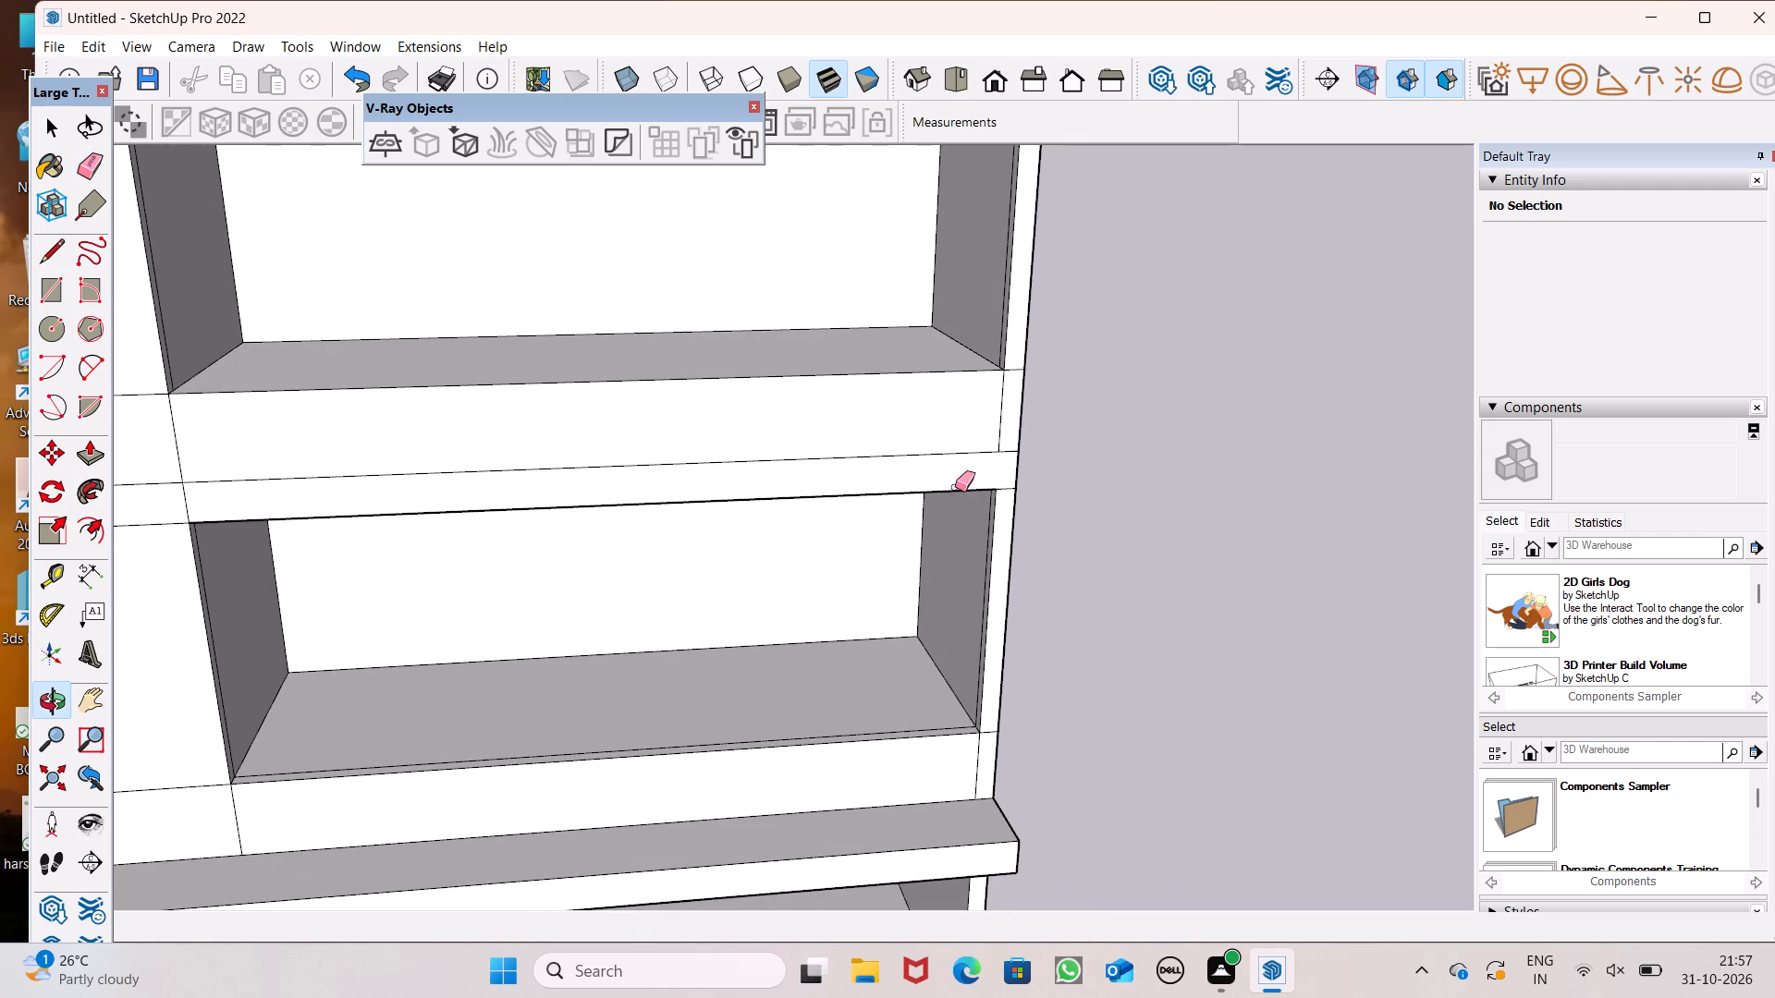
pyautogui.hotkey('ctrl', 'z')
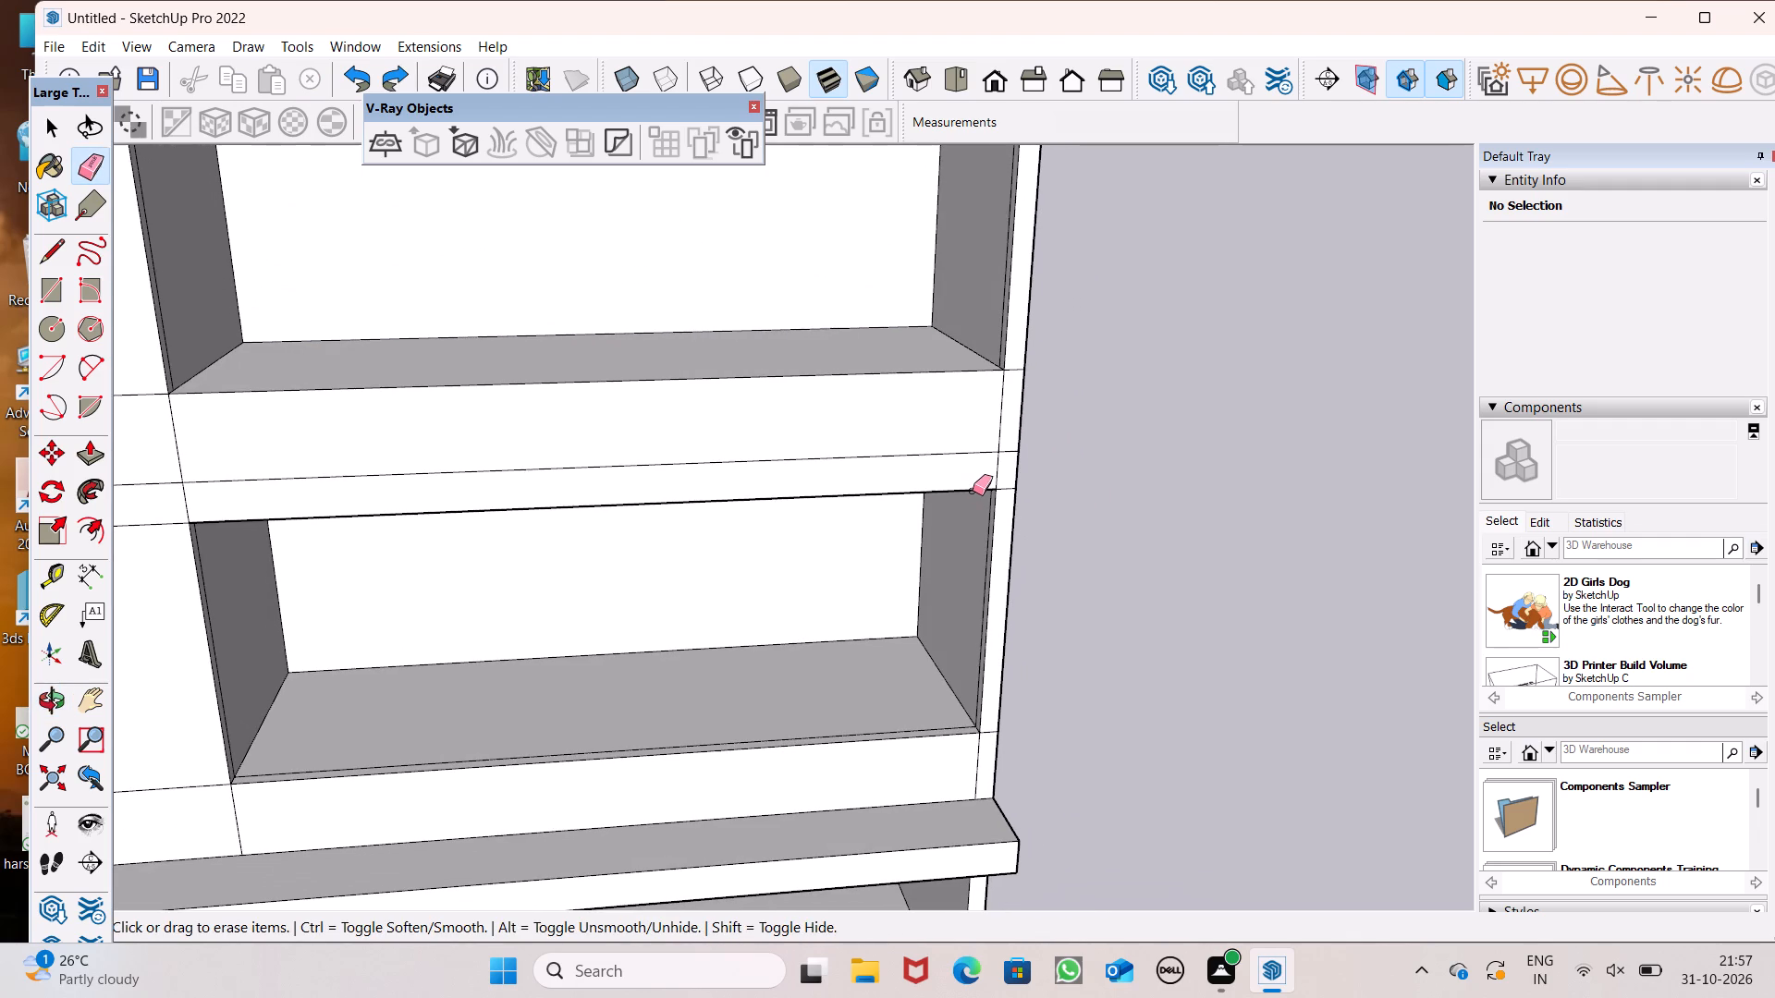
# Erase the two short horizontal edges crossing the end wall's front face at the upper 1'5" slab band.
pyautogui.moveTo(966, 487); pyautogui.dragTo(1020, 475, button='middle')
pyautogui.scroll(6, 1062, 456)
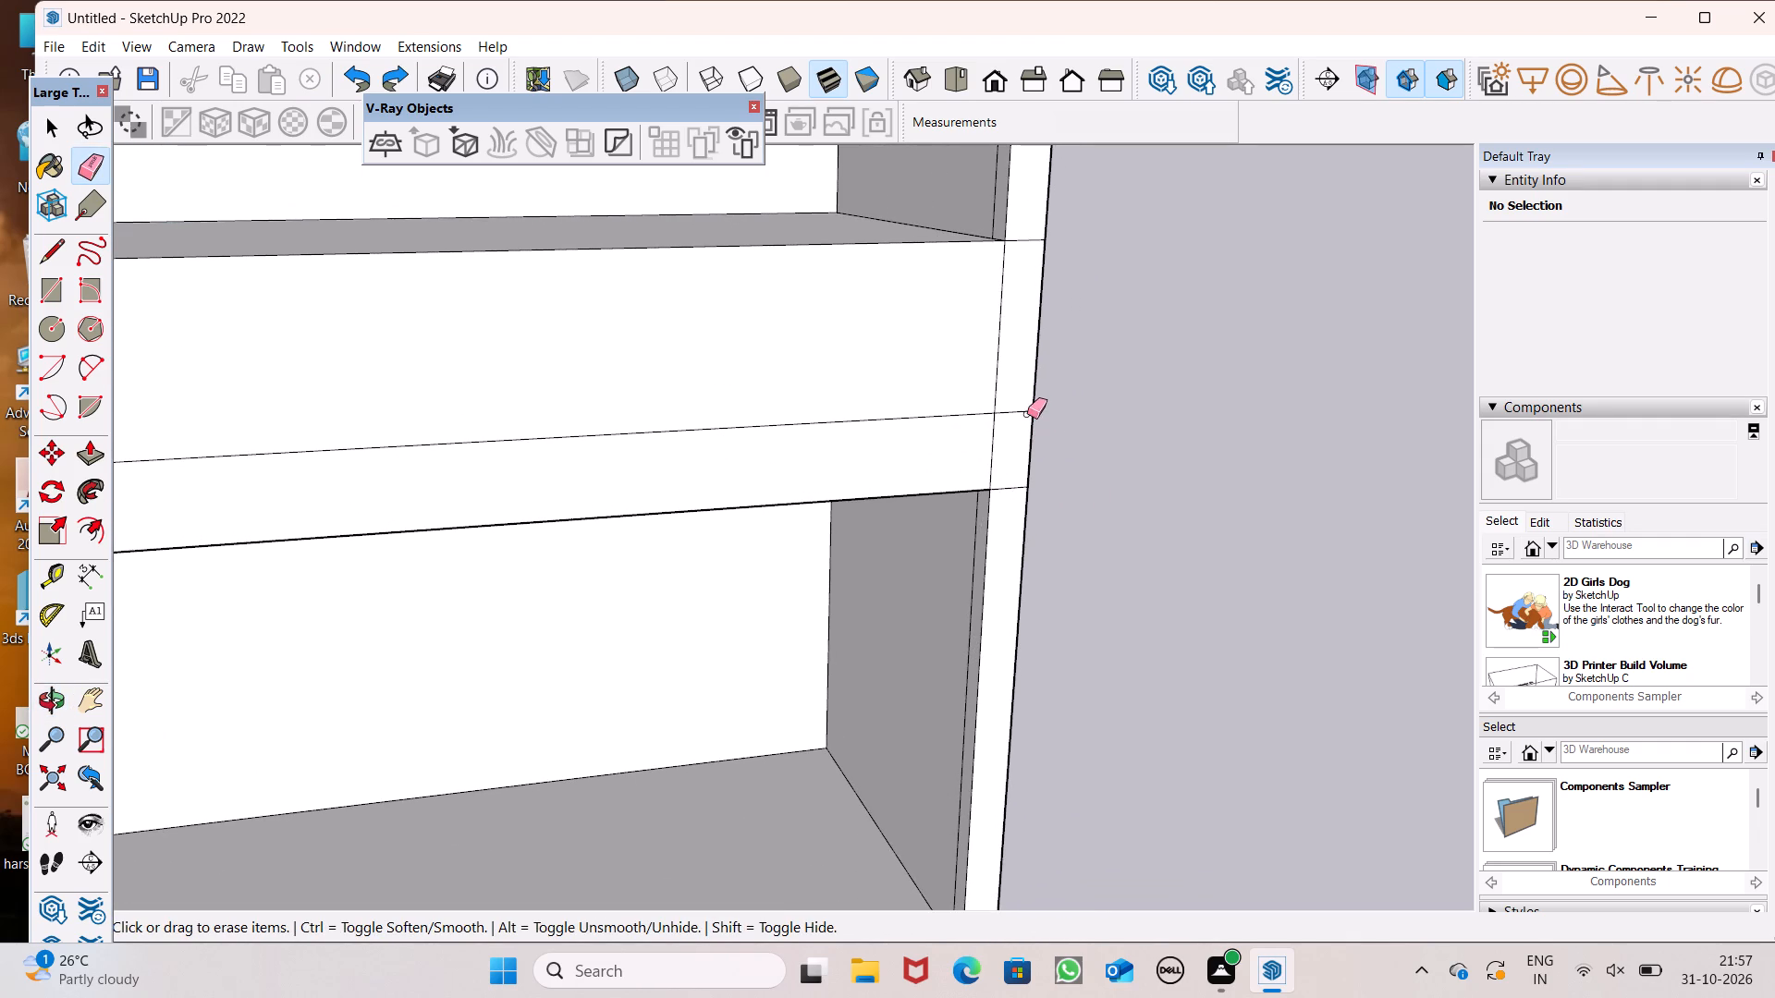
pyautogui.click(1013, 410)
pyautogui.click(1009, 495)
pyautogui.click(1005, 484)
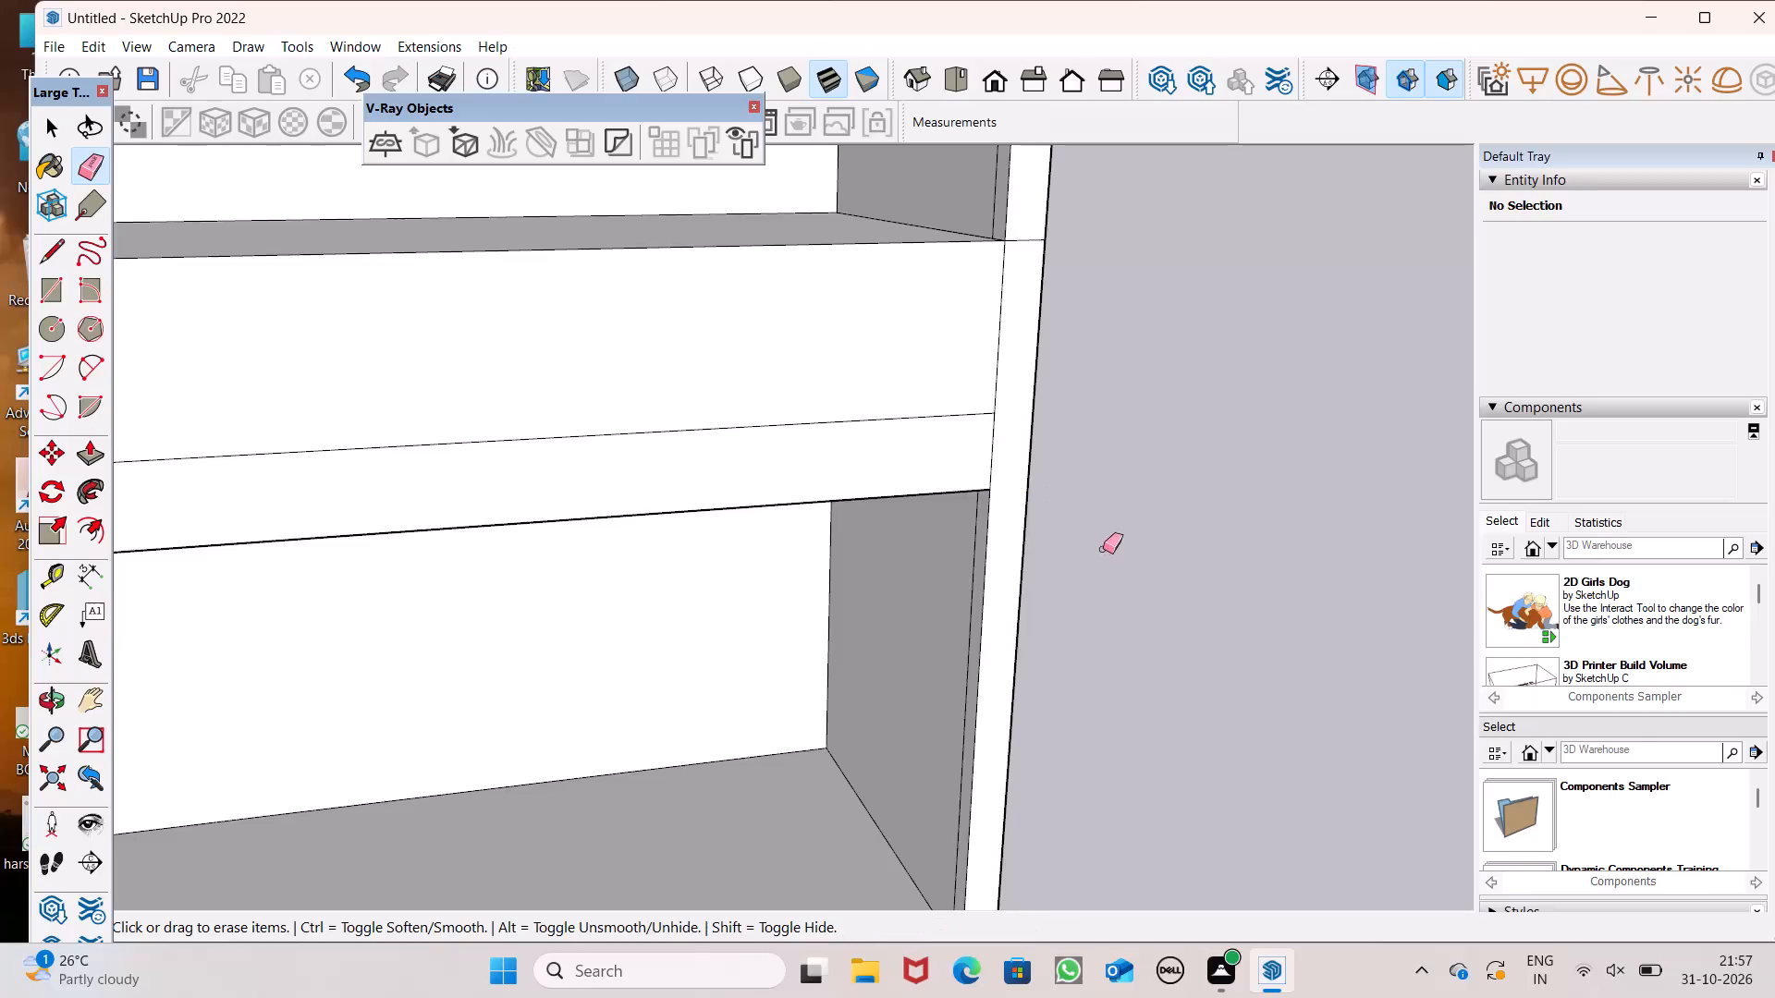
# Push/Pull the open bay's upper 1'5" slab band outward about 3' as a projecting ledge.
pyautogui.scroll(-4, 1111, 578)
pyautogui.scroll(-9, 1079, 483)
pyautogui.moveTo(675, 590); pyautogui.dragTo(732, 646, button='middle')
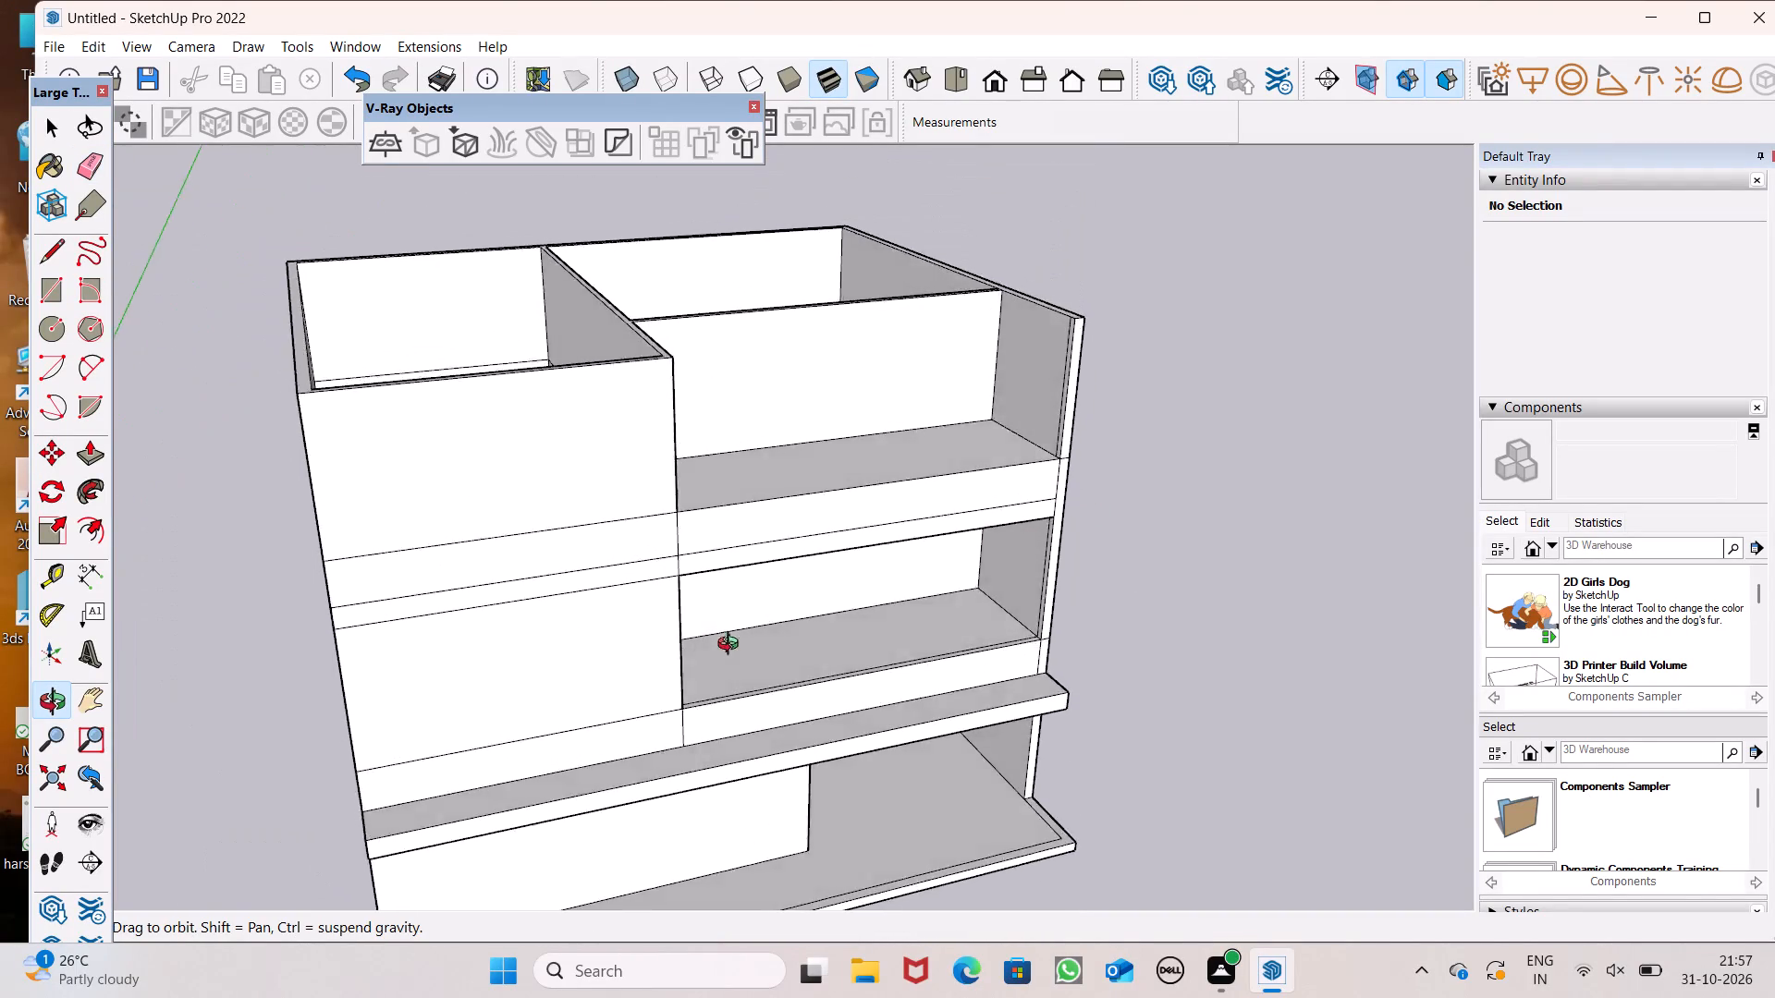
pyautogui.moveTo(732, 646); pyautogui.dragTo(831, 663, button='middle')
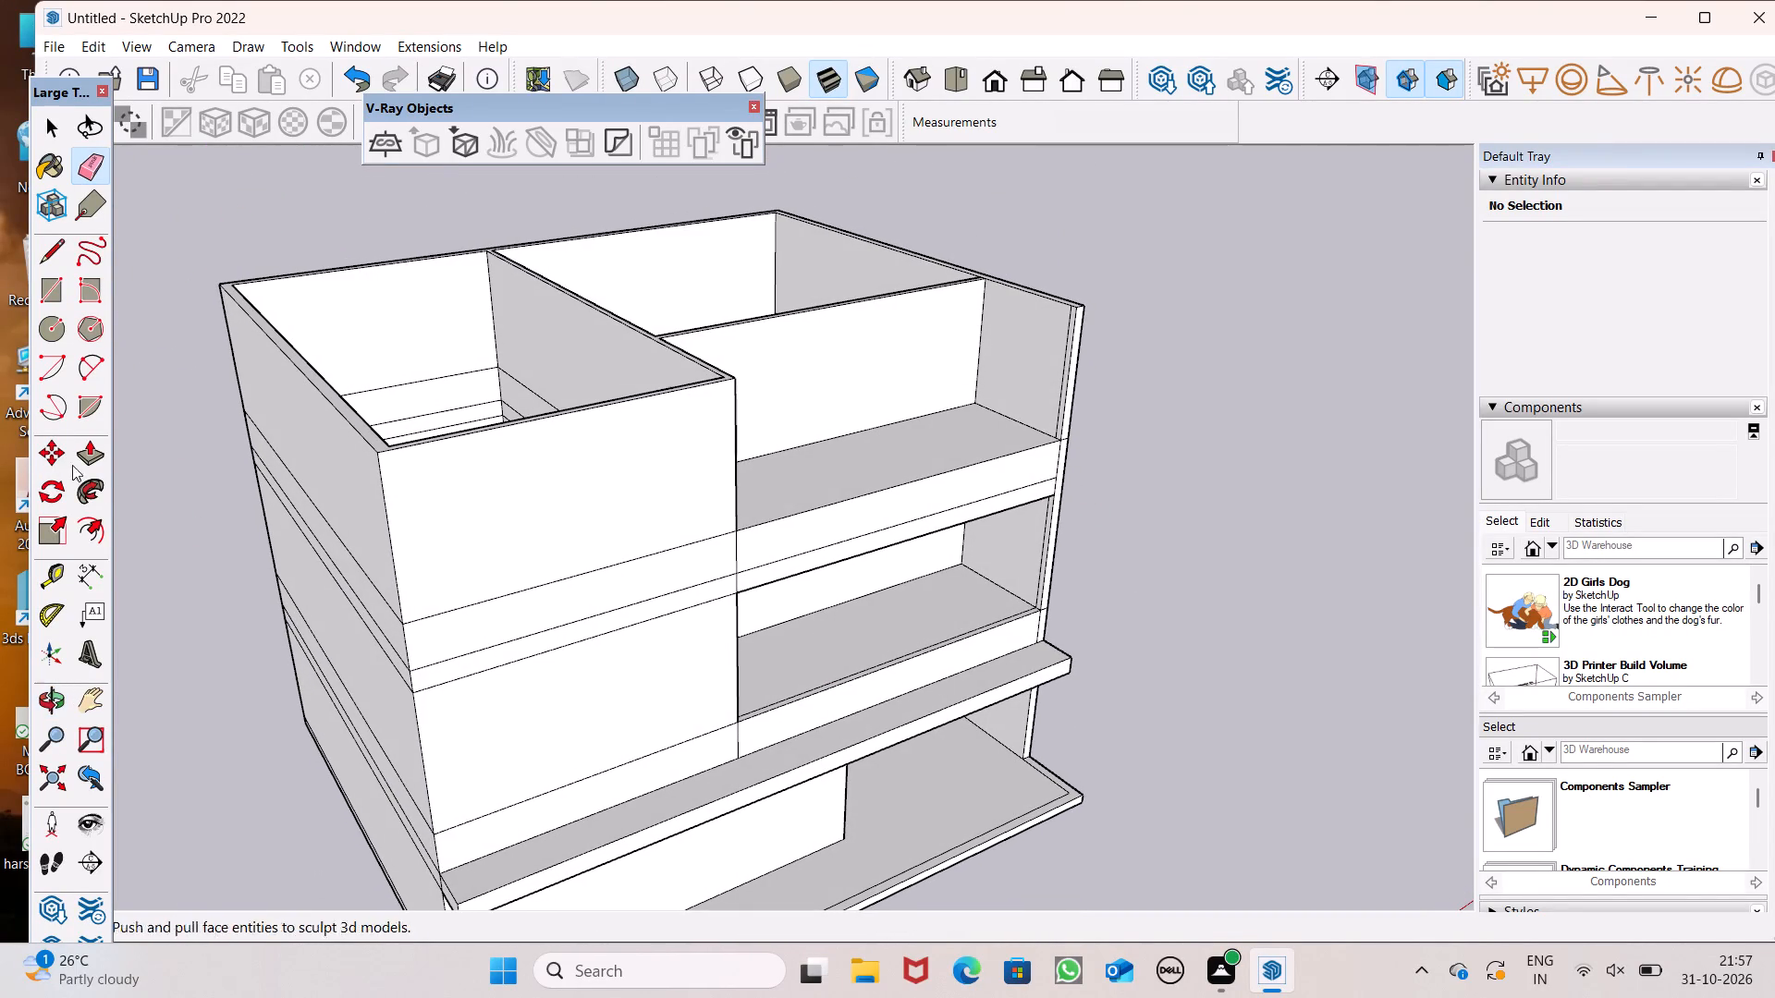
pyautogui.click(90, 444)
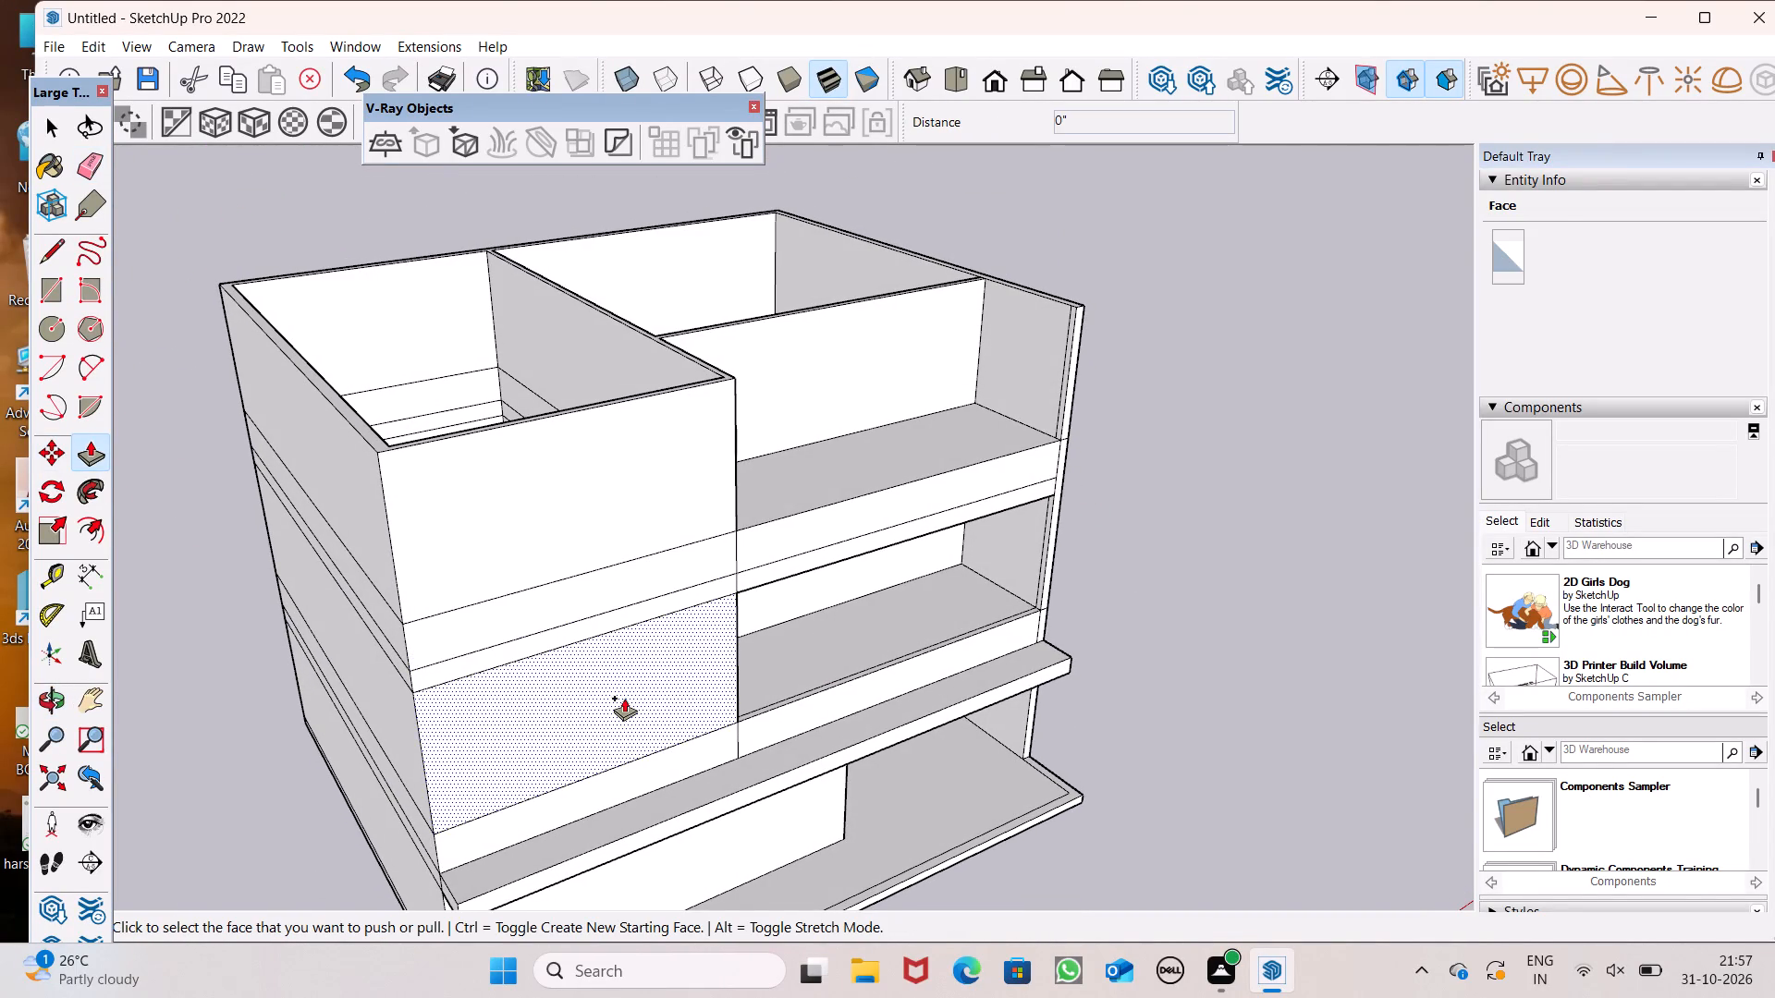
pyautogui.scroll(-3, 624, 698)
pyautogui.moveTo(704, 769); pyautogui.dragTo(751, 802, button='middle')
pyautogui.scroll(6, 802, 700)
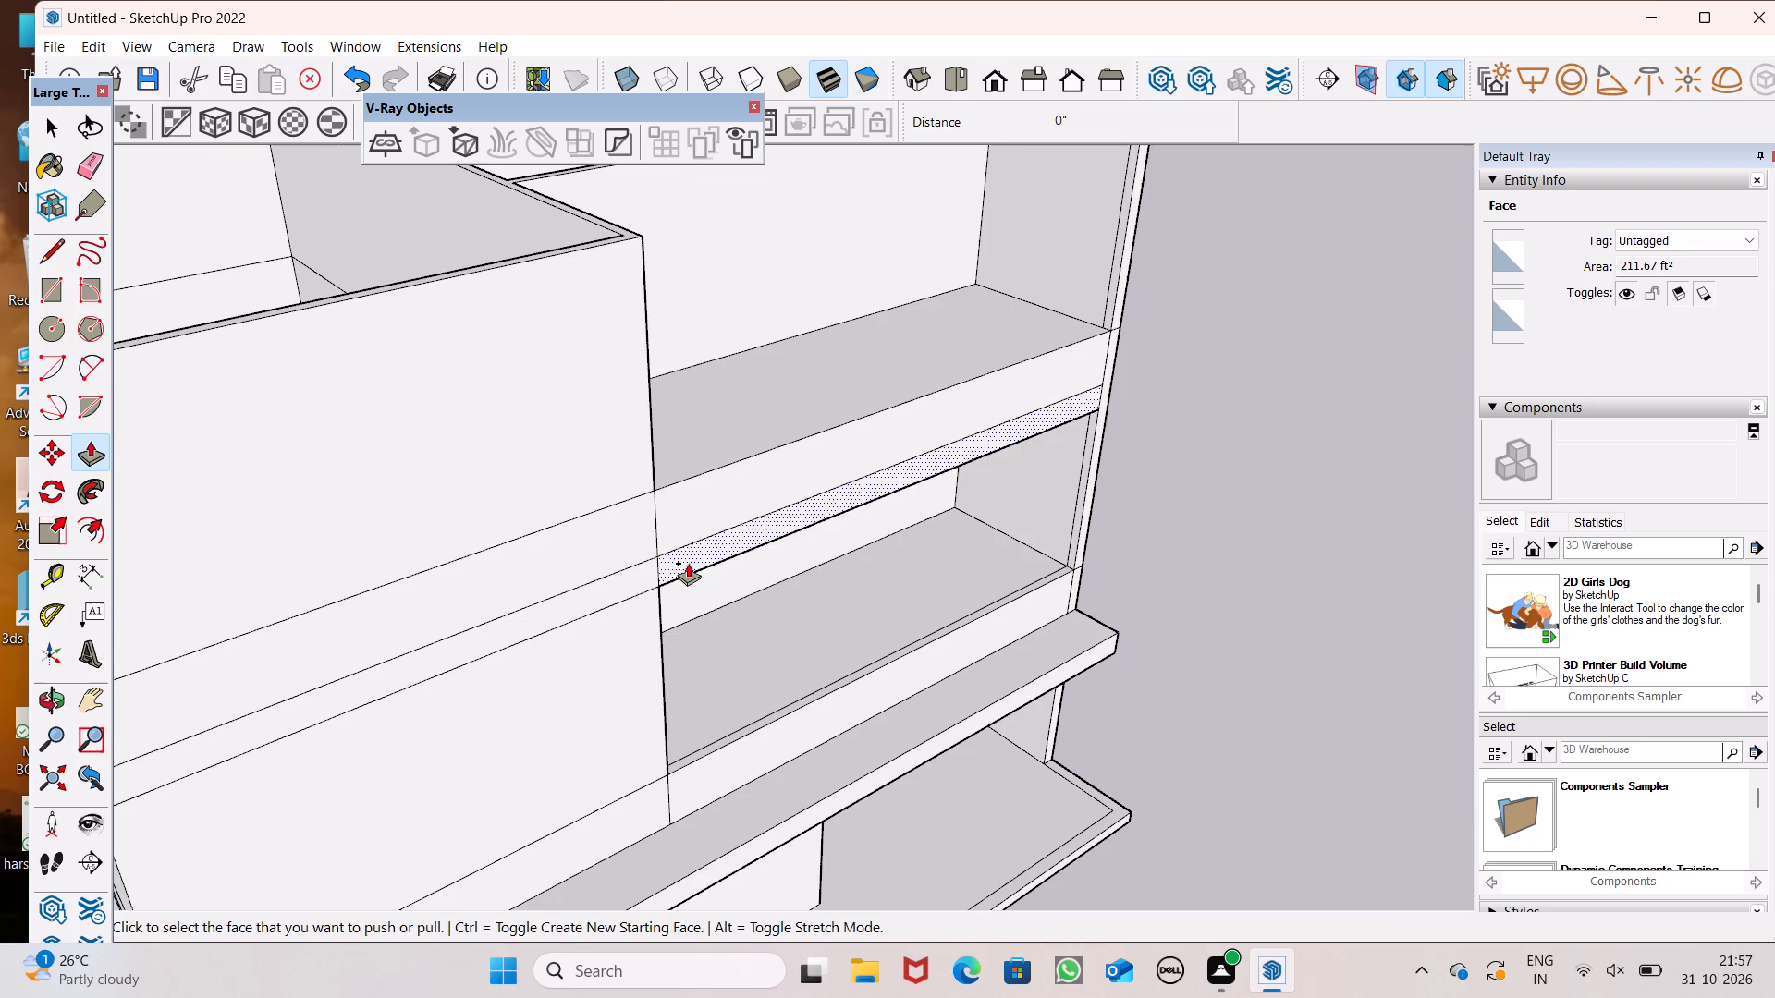
pyautogui.moveTo(688, 563); pyautogui.dragTo(836, 794)
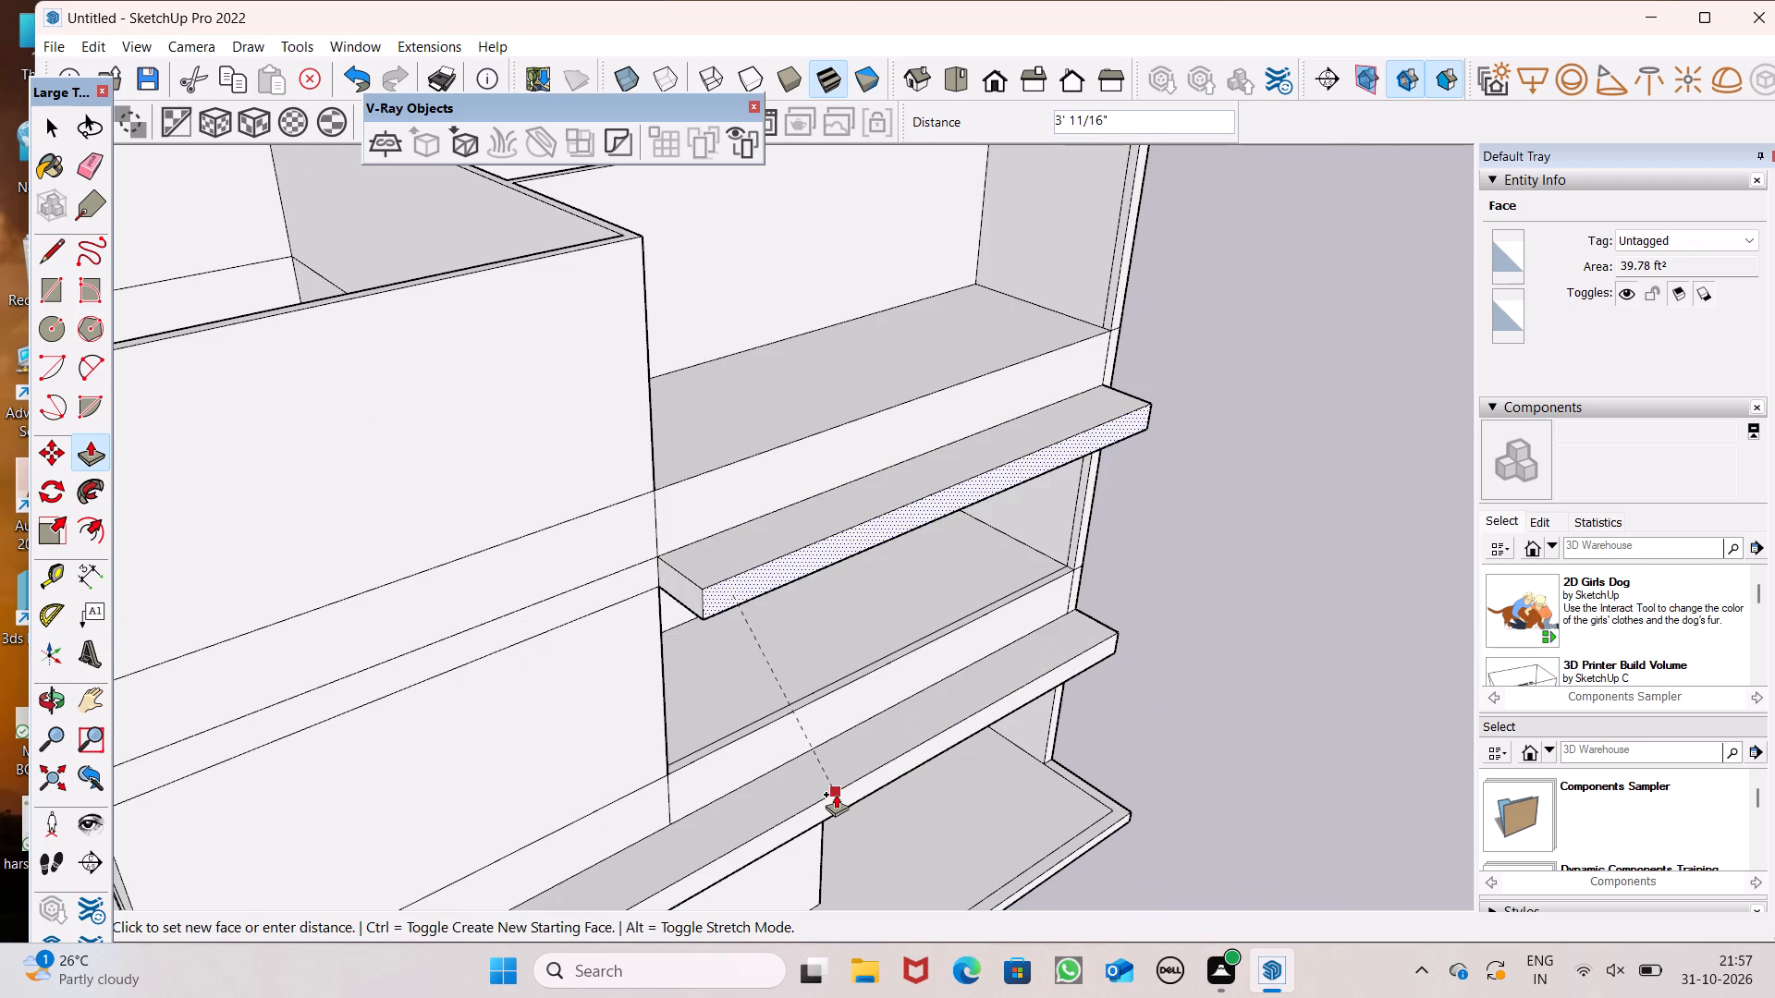
pyautogui.moveTo(836, 794); pyautogui.dragTo(833, 787)
# Examine the whole building with its projecting ledges from side, elevated and frontal angles.
pyautogui.scroll(-4, 799, 648)
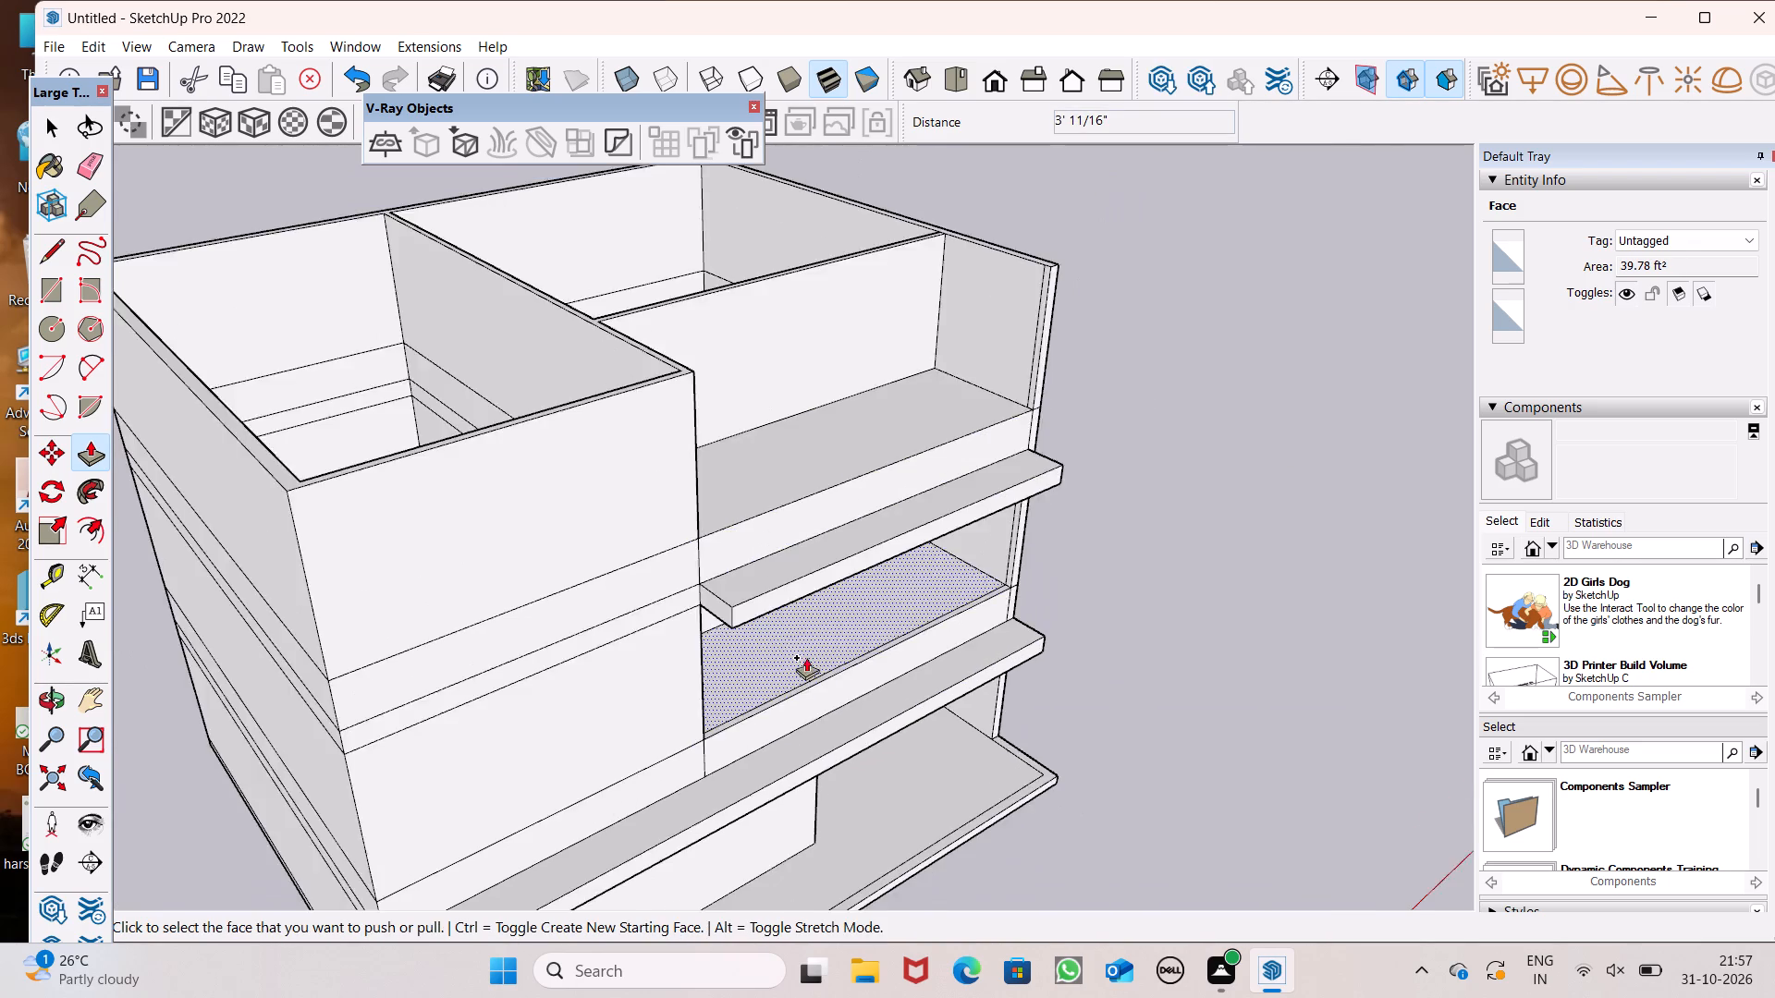
pyautogui.moveTo(838, 681); pyautogui.dragTo(871, 592, button='middle')
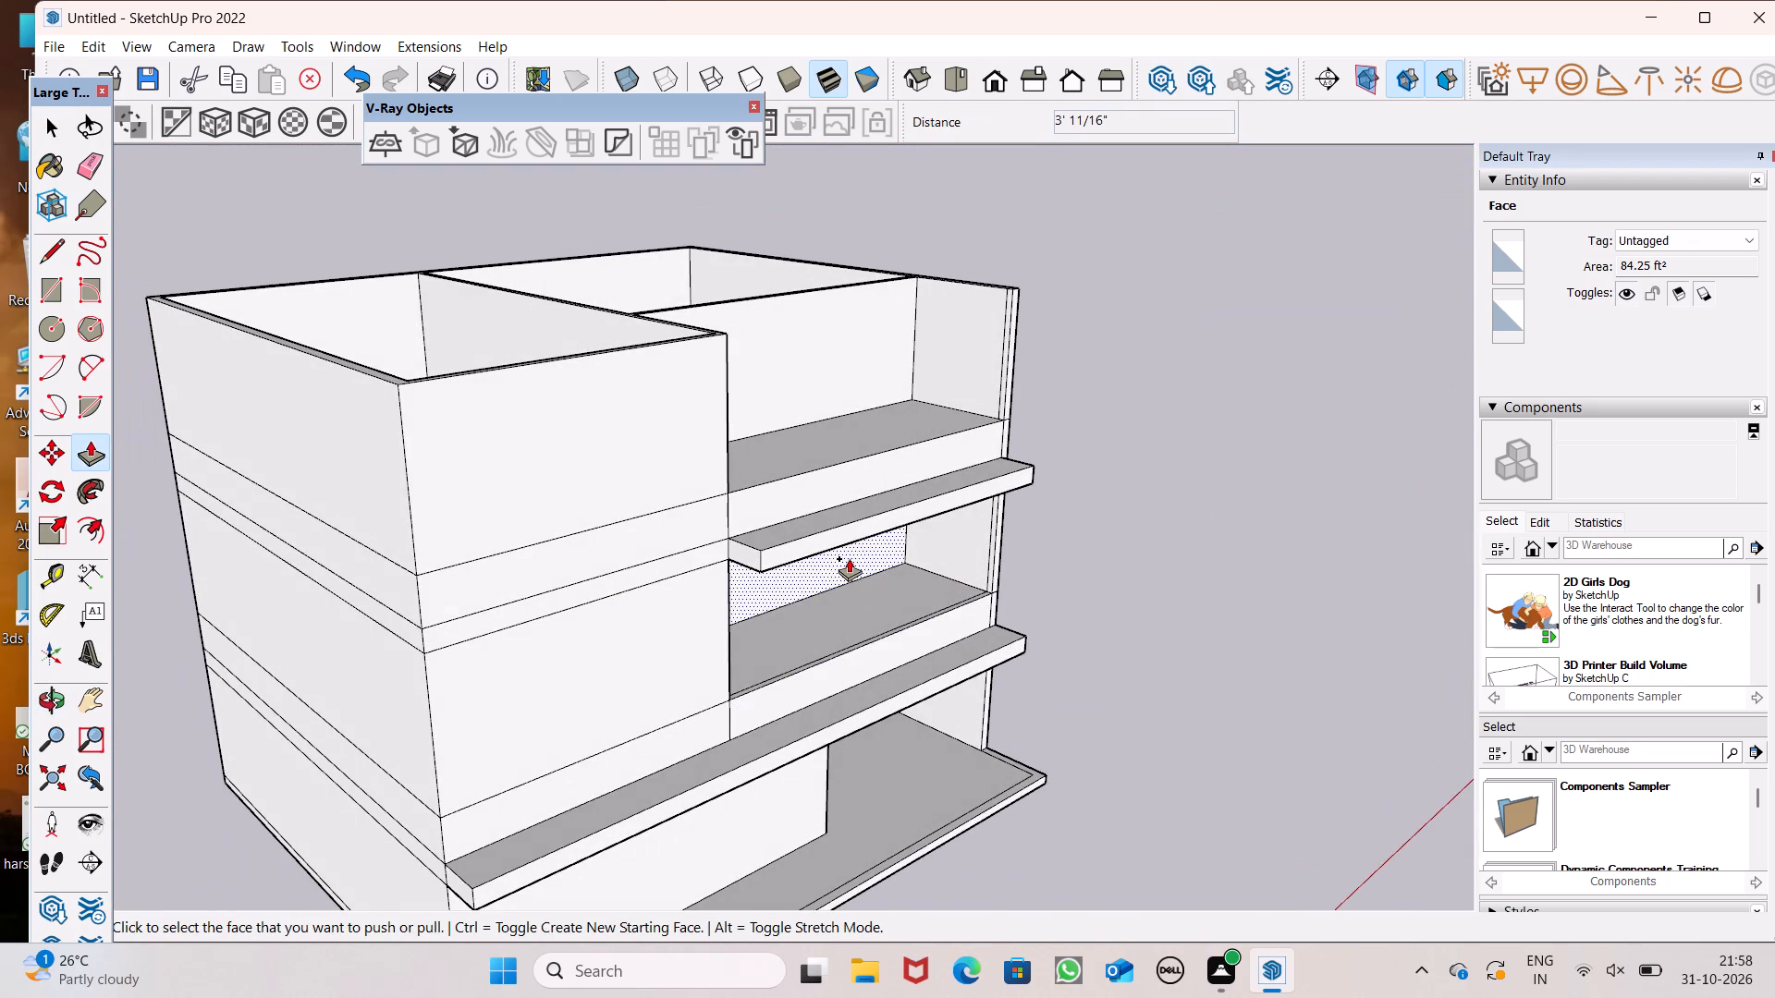
pyautogui.scroll(-2, 849, 557)
pyautogui.moveTo(897, 569); pyautogui.dragTo(594, 762, button='middle')
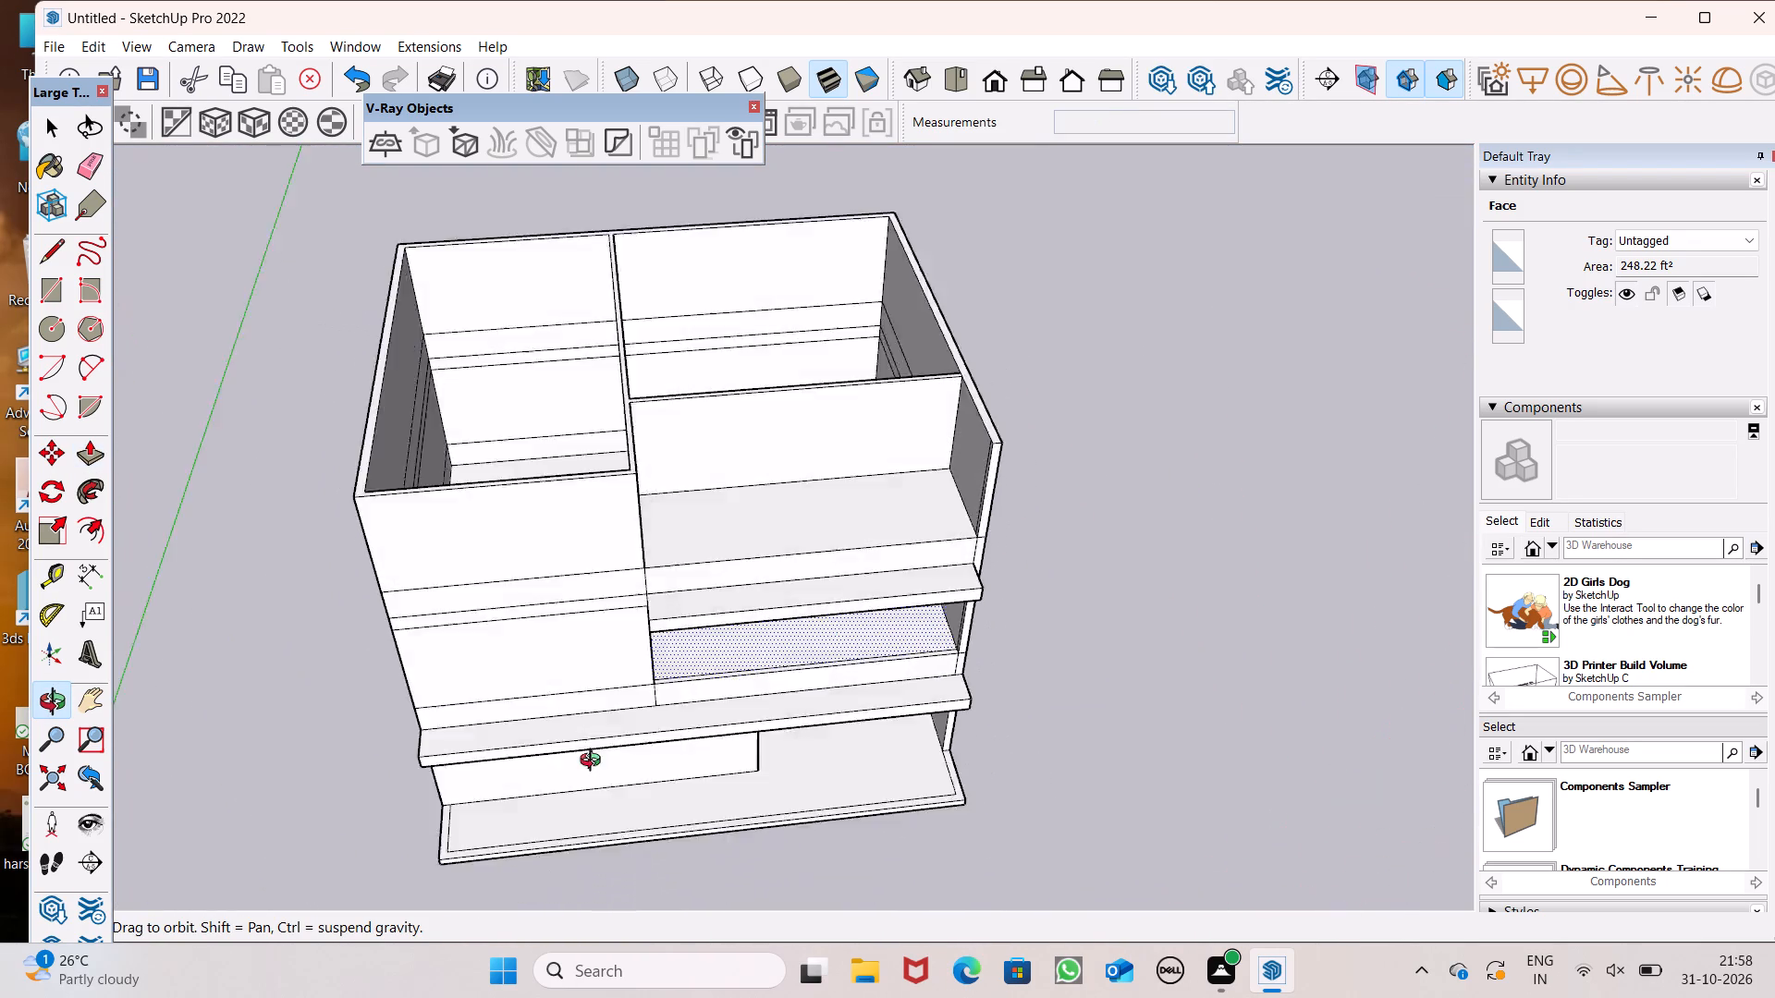
pyautogui.moveTo(594, 762); pyautogui.dragTo(511, 602, button='middle')
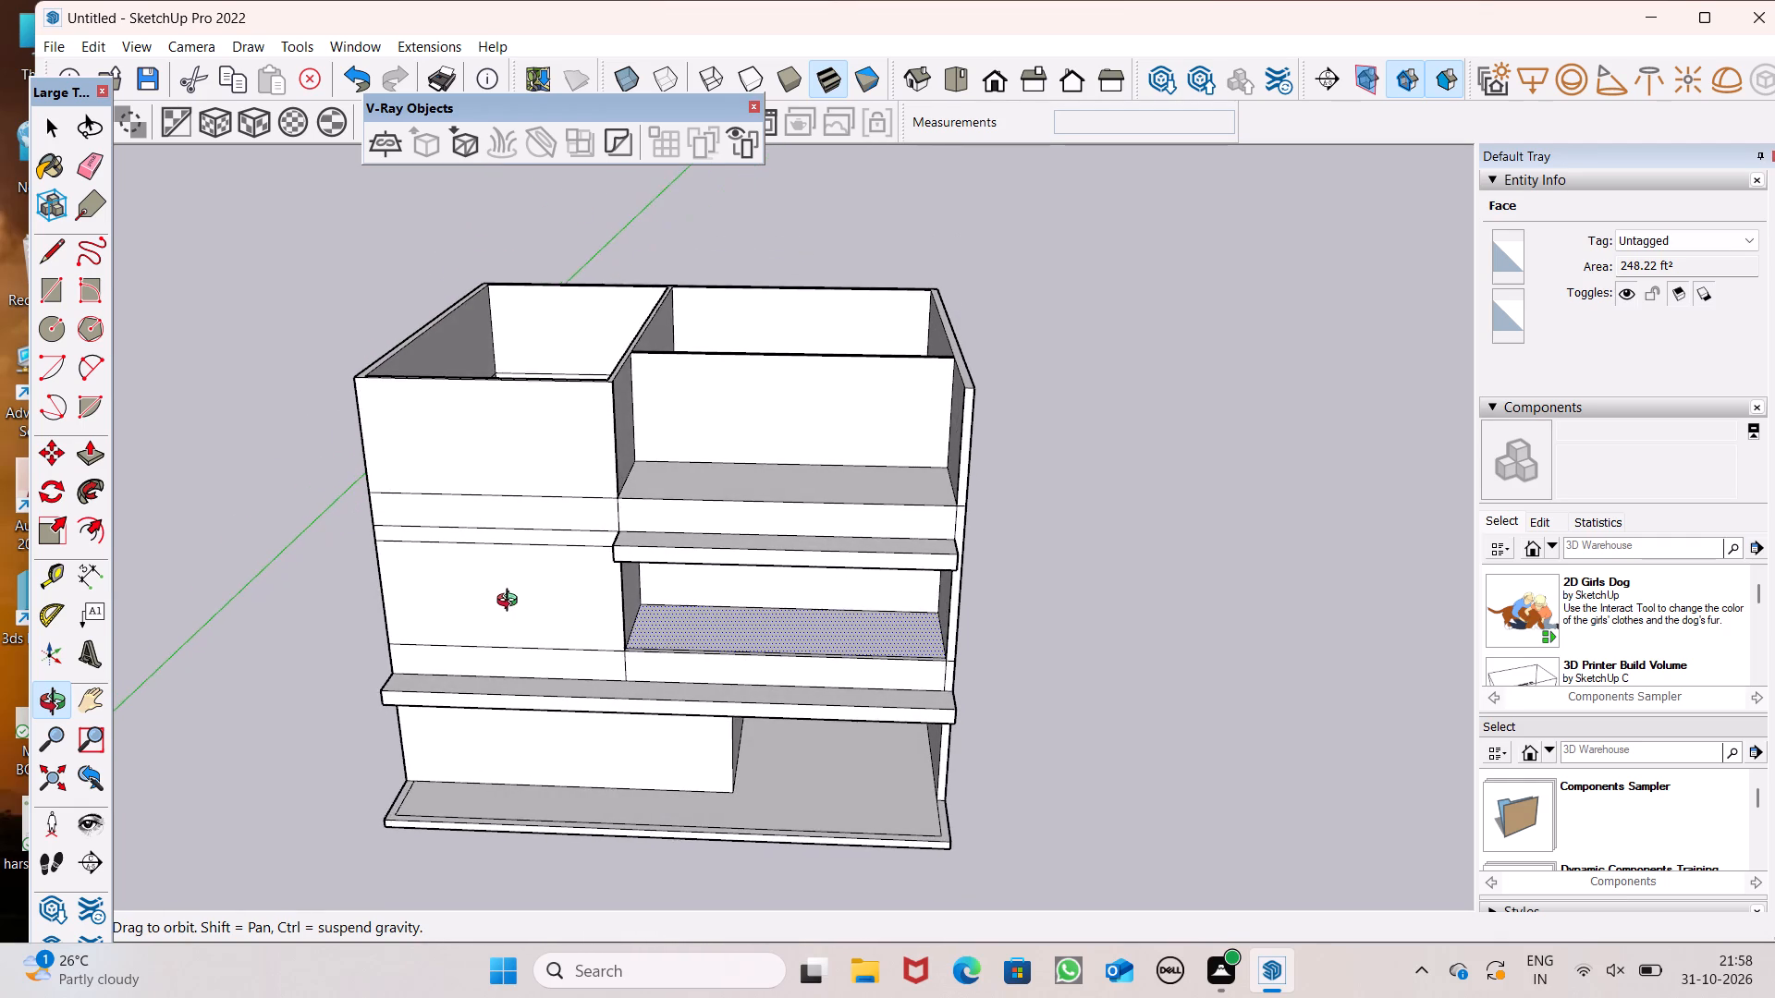
pyautogui.moveTo(511, 602); pyautogui.dragTo(513, 605, button='middle')
pyautogui.scroll(-4, 690, 663)
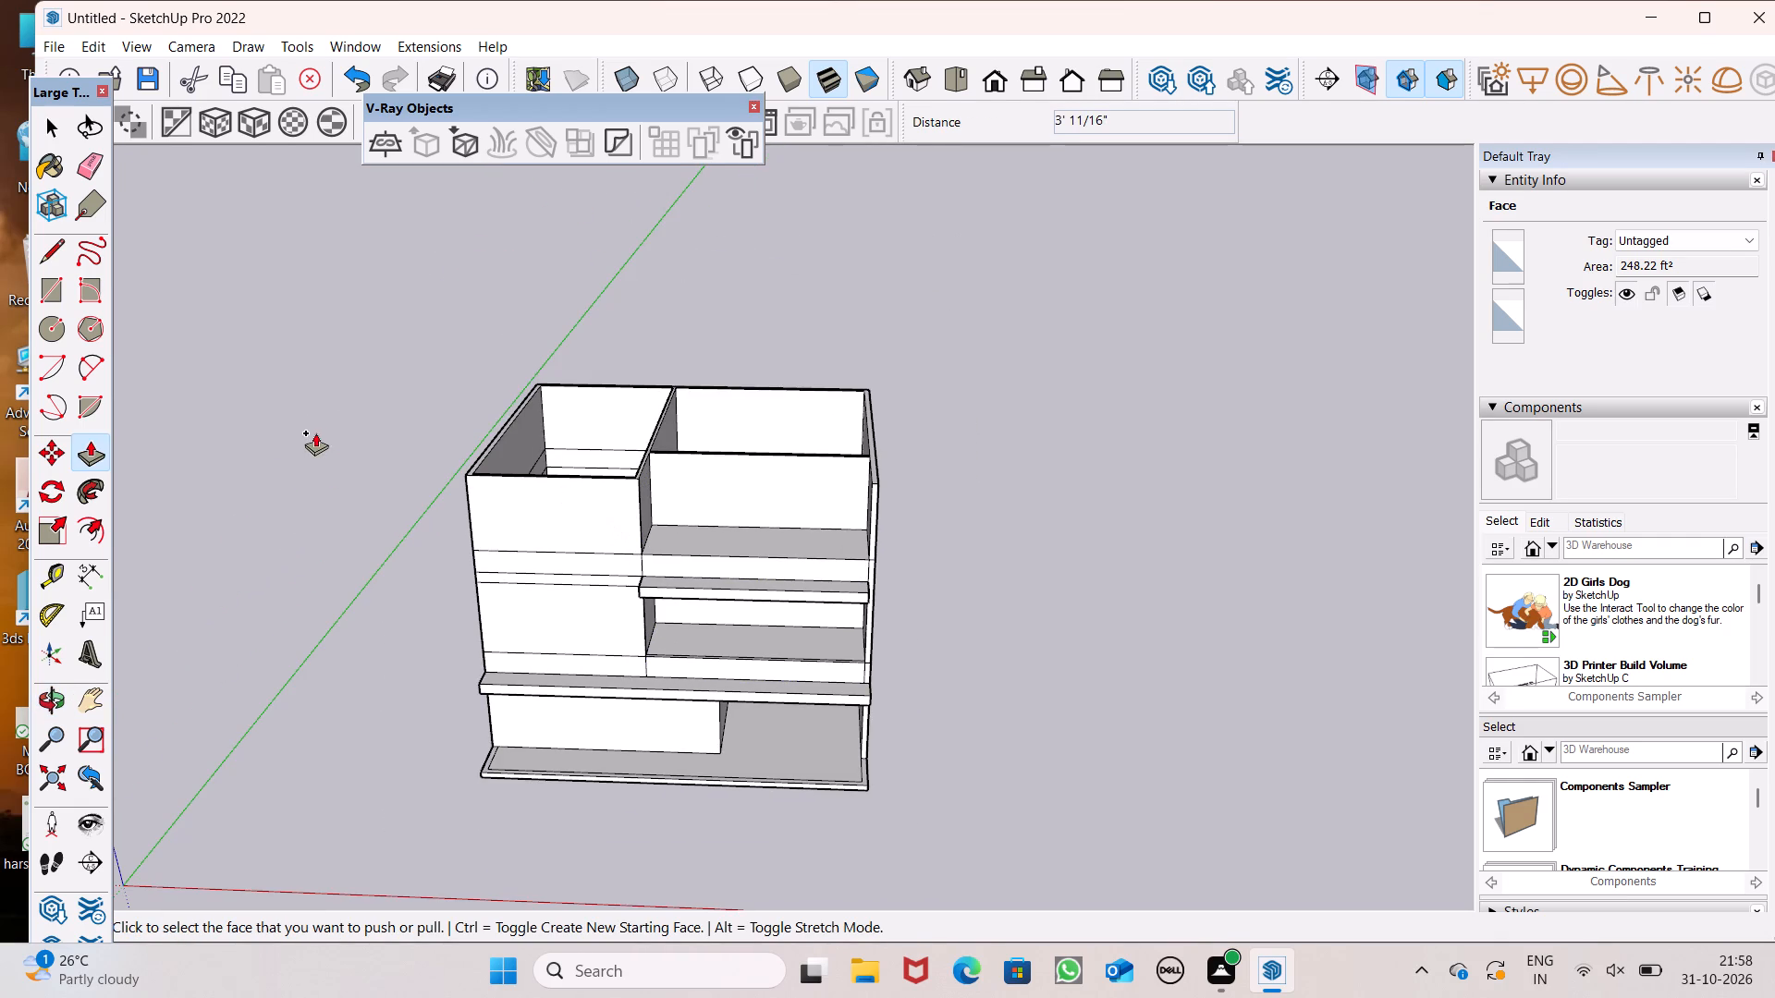
pyautogui.scroll(-3, 451, 536)
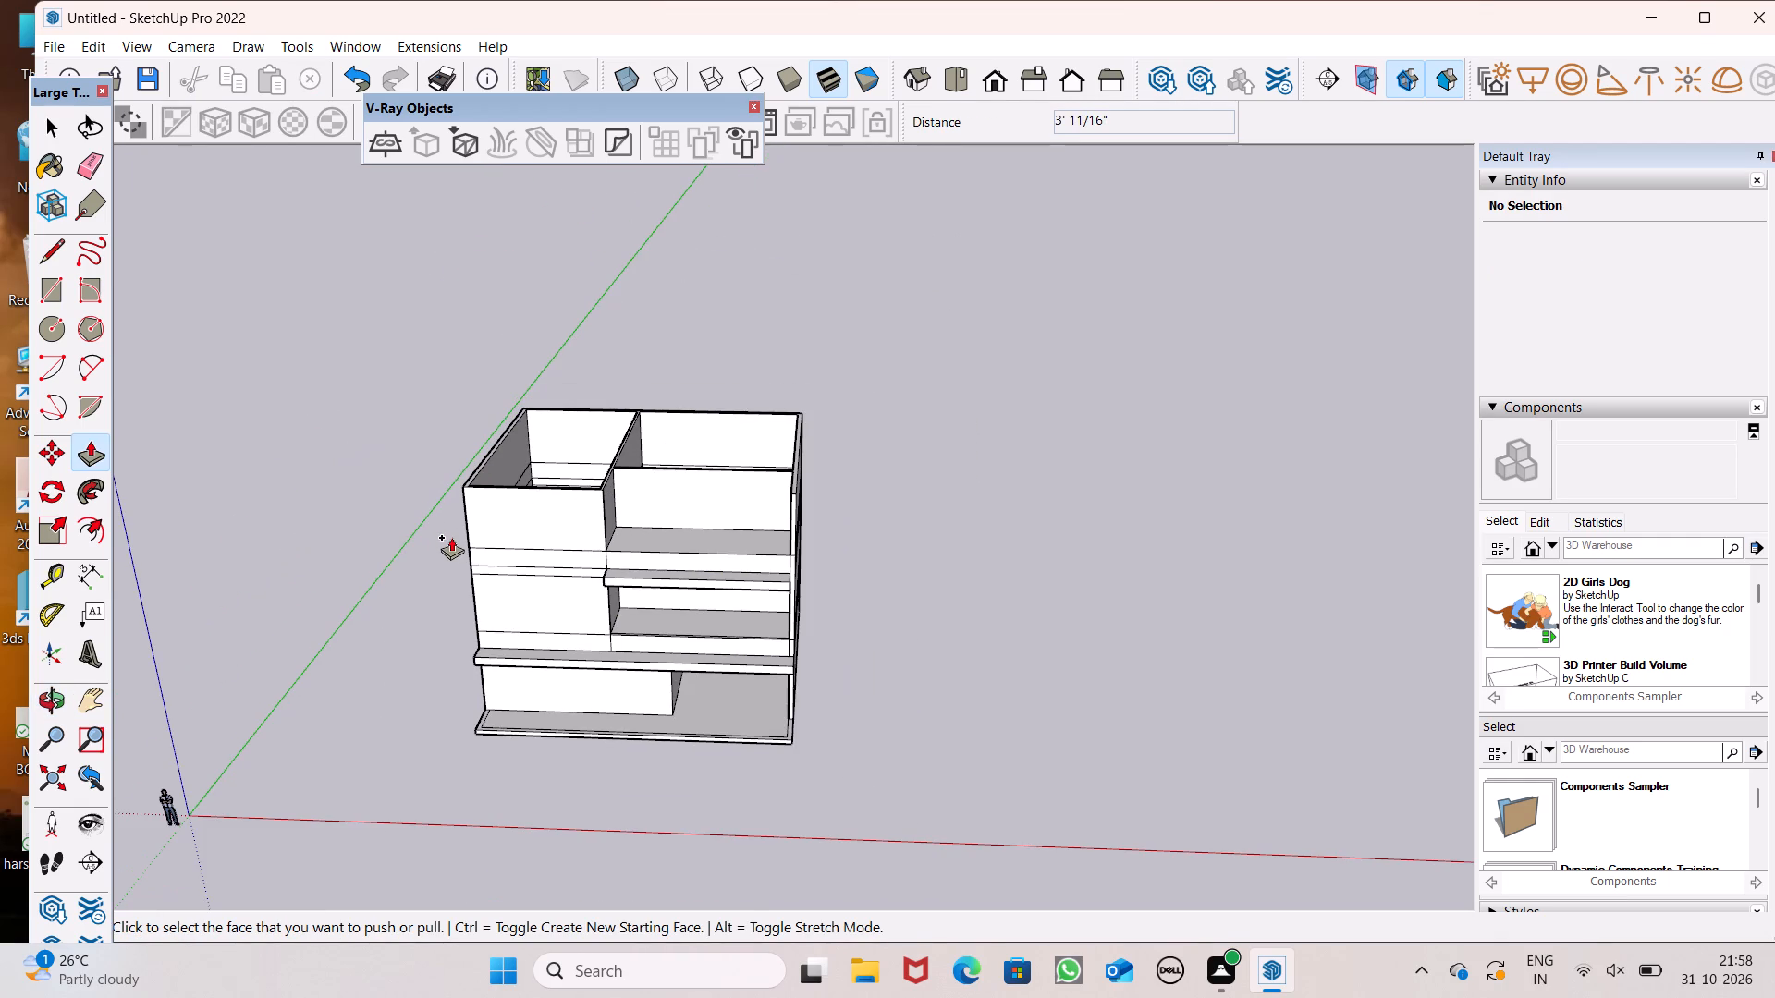
# Push/Pull the connected wall tops of the uppermost storey up another 5'.
pyautogui.scroll(7, 464, 454)
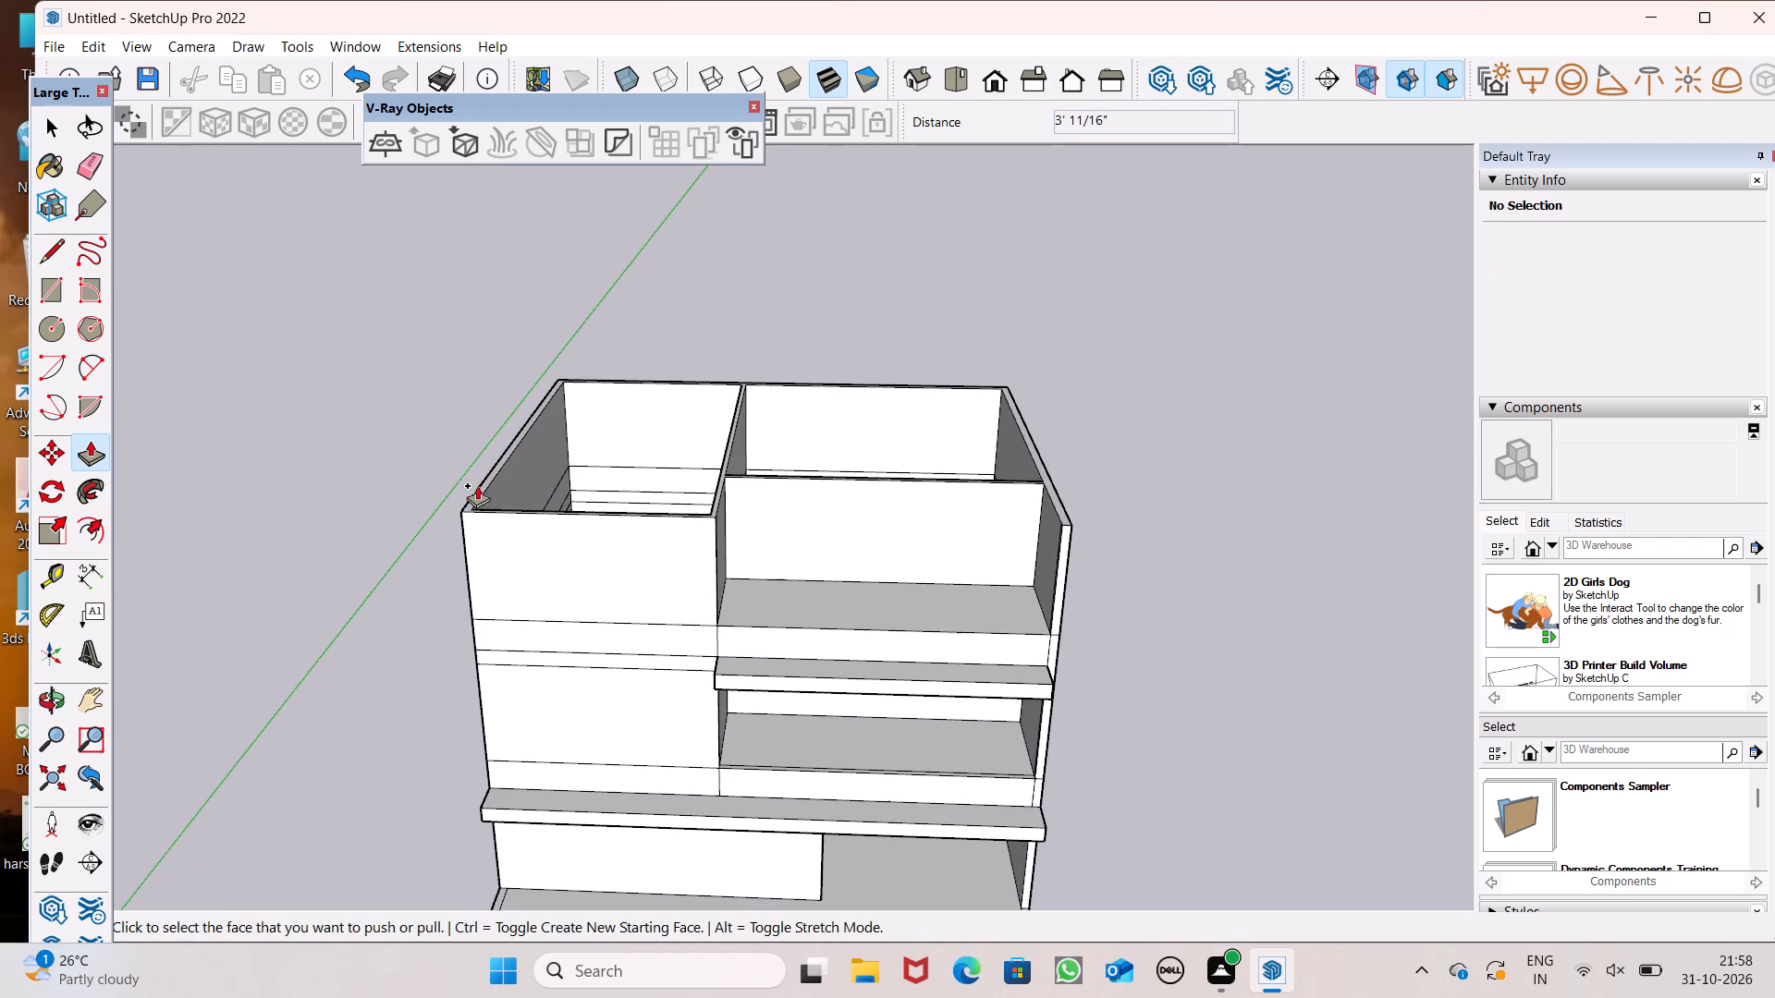
pyautogui.scroll(6, 472, 490)
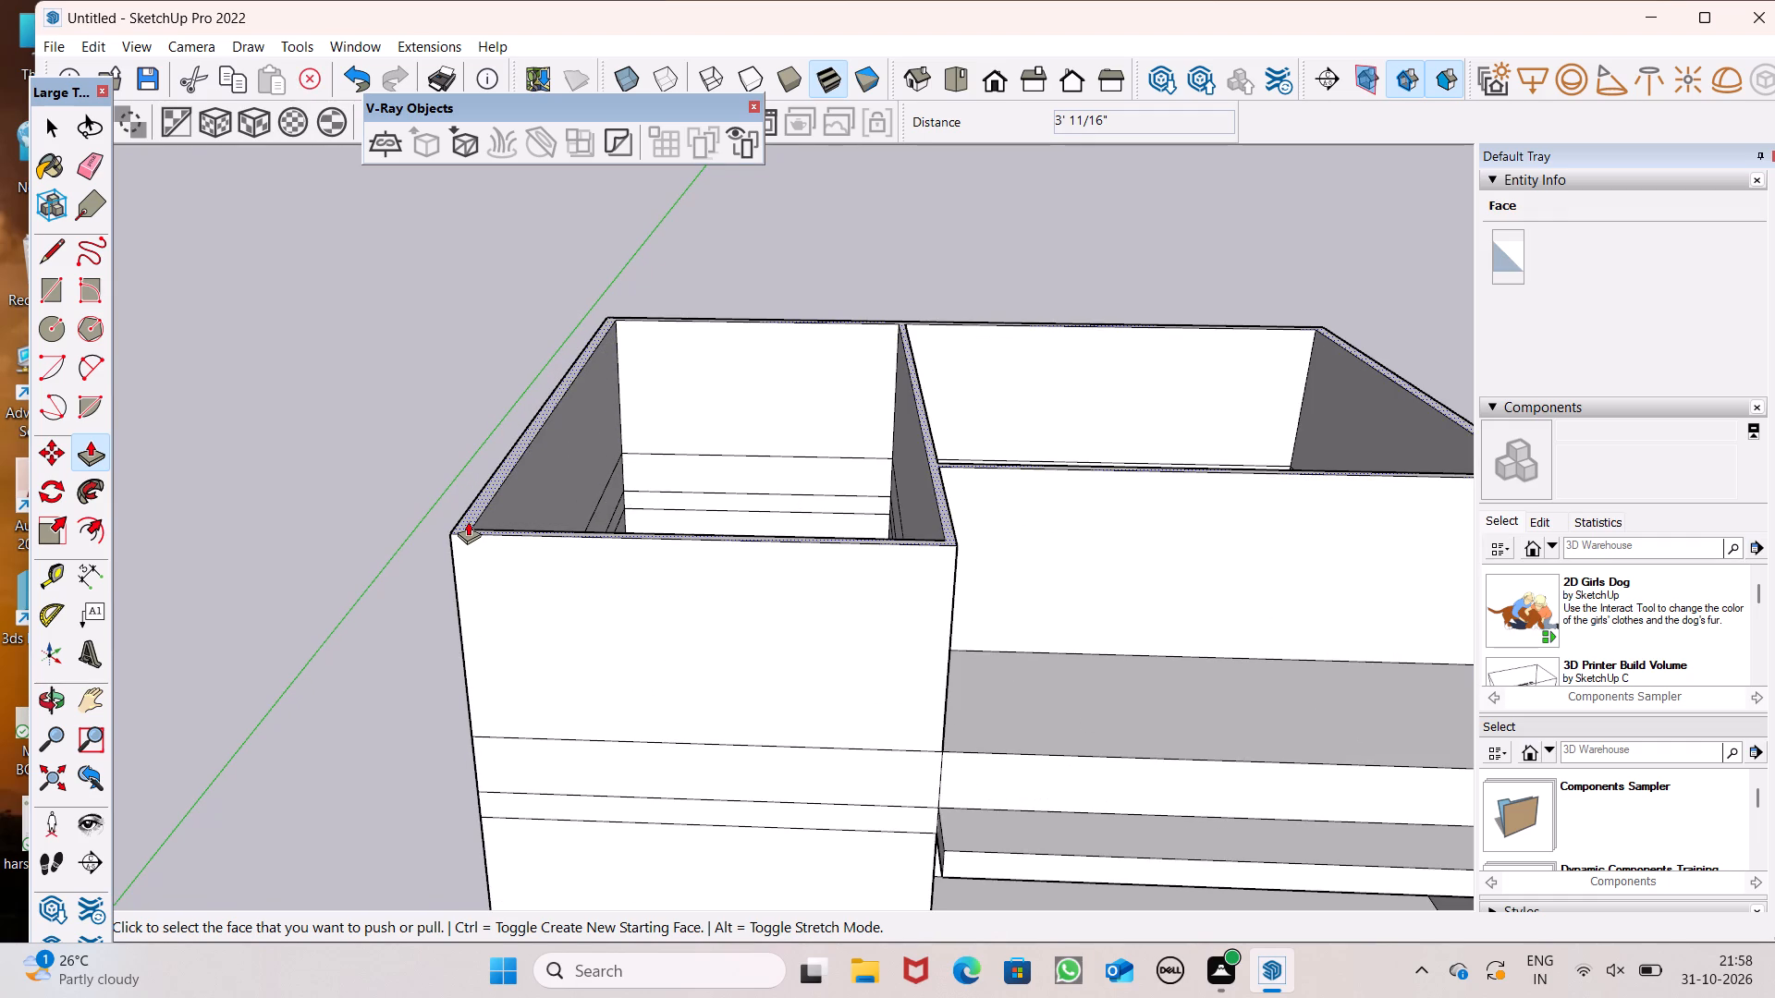
pyautogui.moveTo(466, 521); pyautogui.dragTo(447, 432)
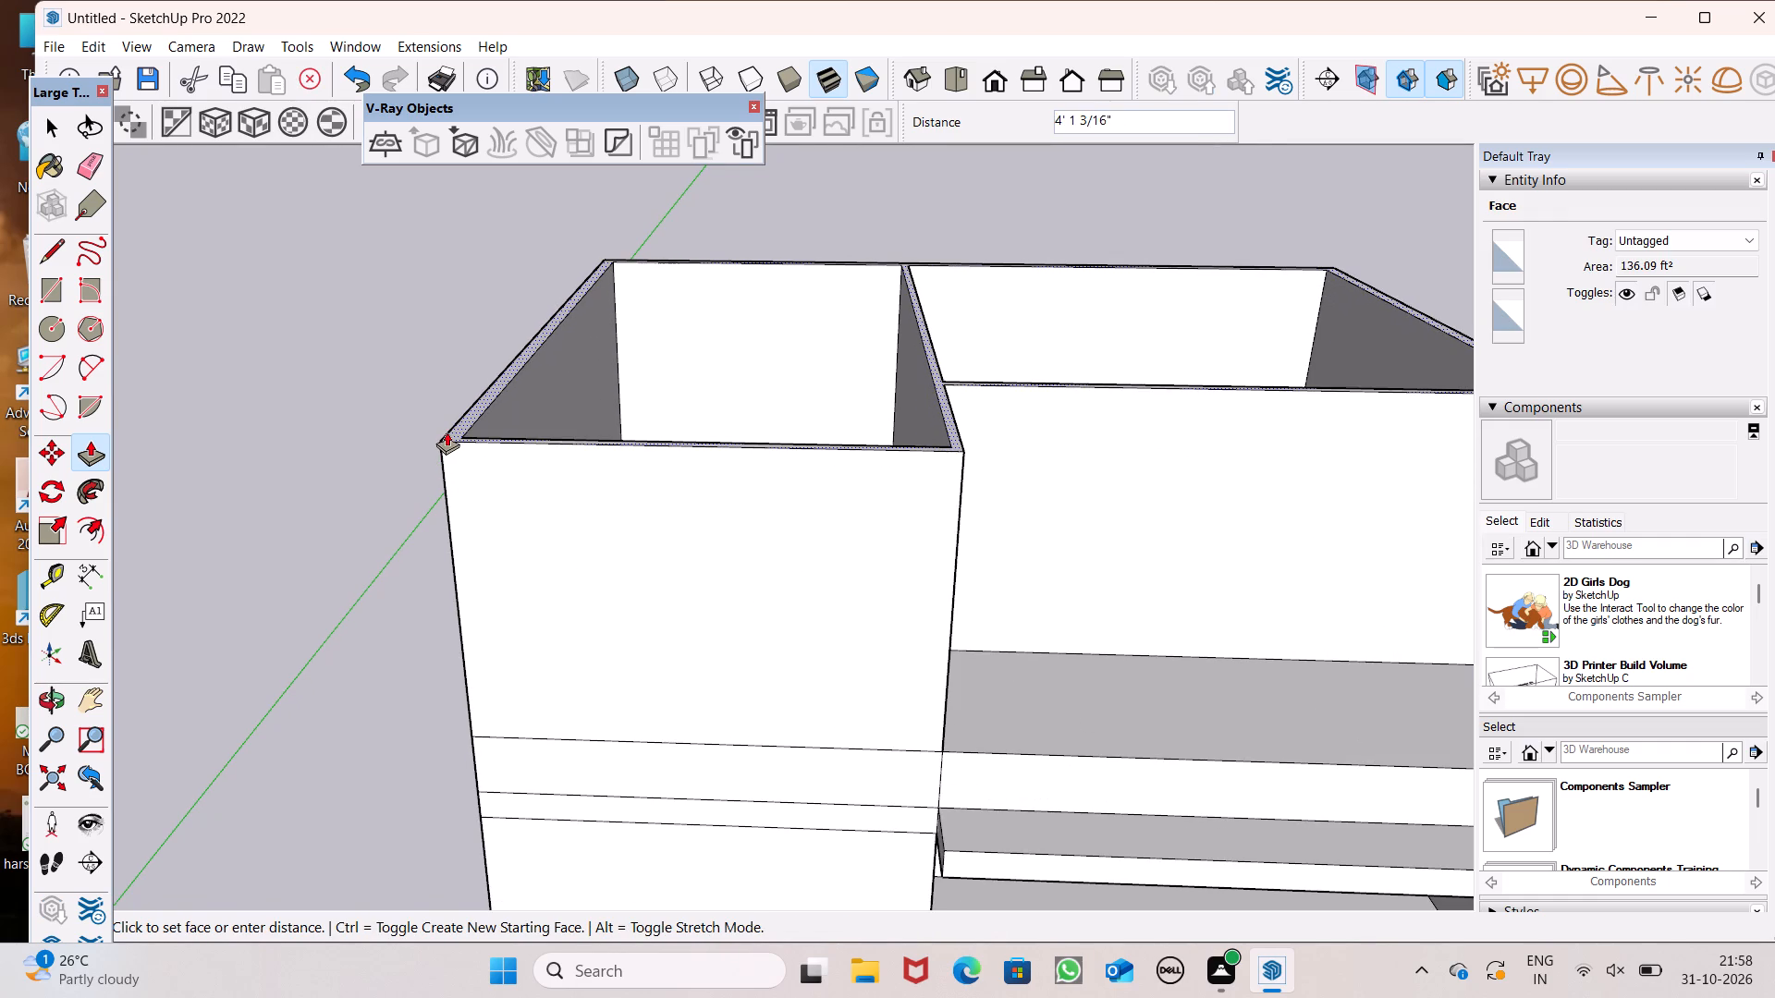
pyautogui.moveTo(447, 432); pyautogui.dragTo(447, 432)
pyautogui.press('5')
pyautogui.press("'")
pyautogui.press('Return')
# Measure the height of the uppermost storey's front wall above the slab band with a linear dimension.
pyautogui.scroll(-5, 433, 412)
pyautogui.moveTo(487, 511); pyautogui.dragTo(526, 379, button='middle')
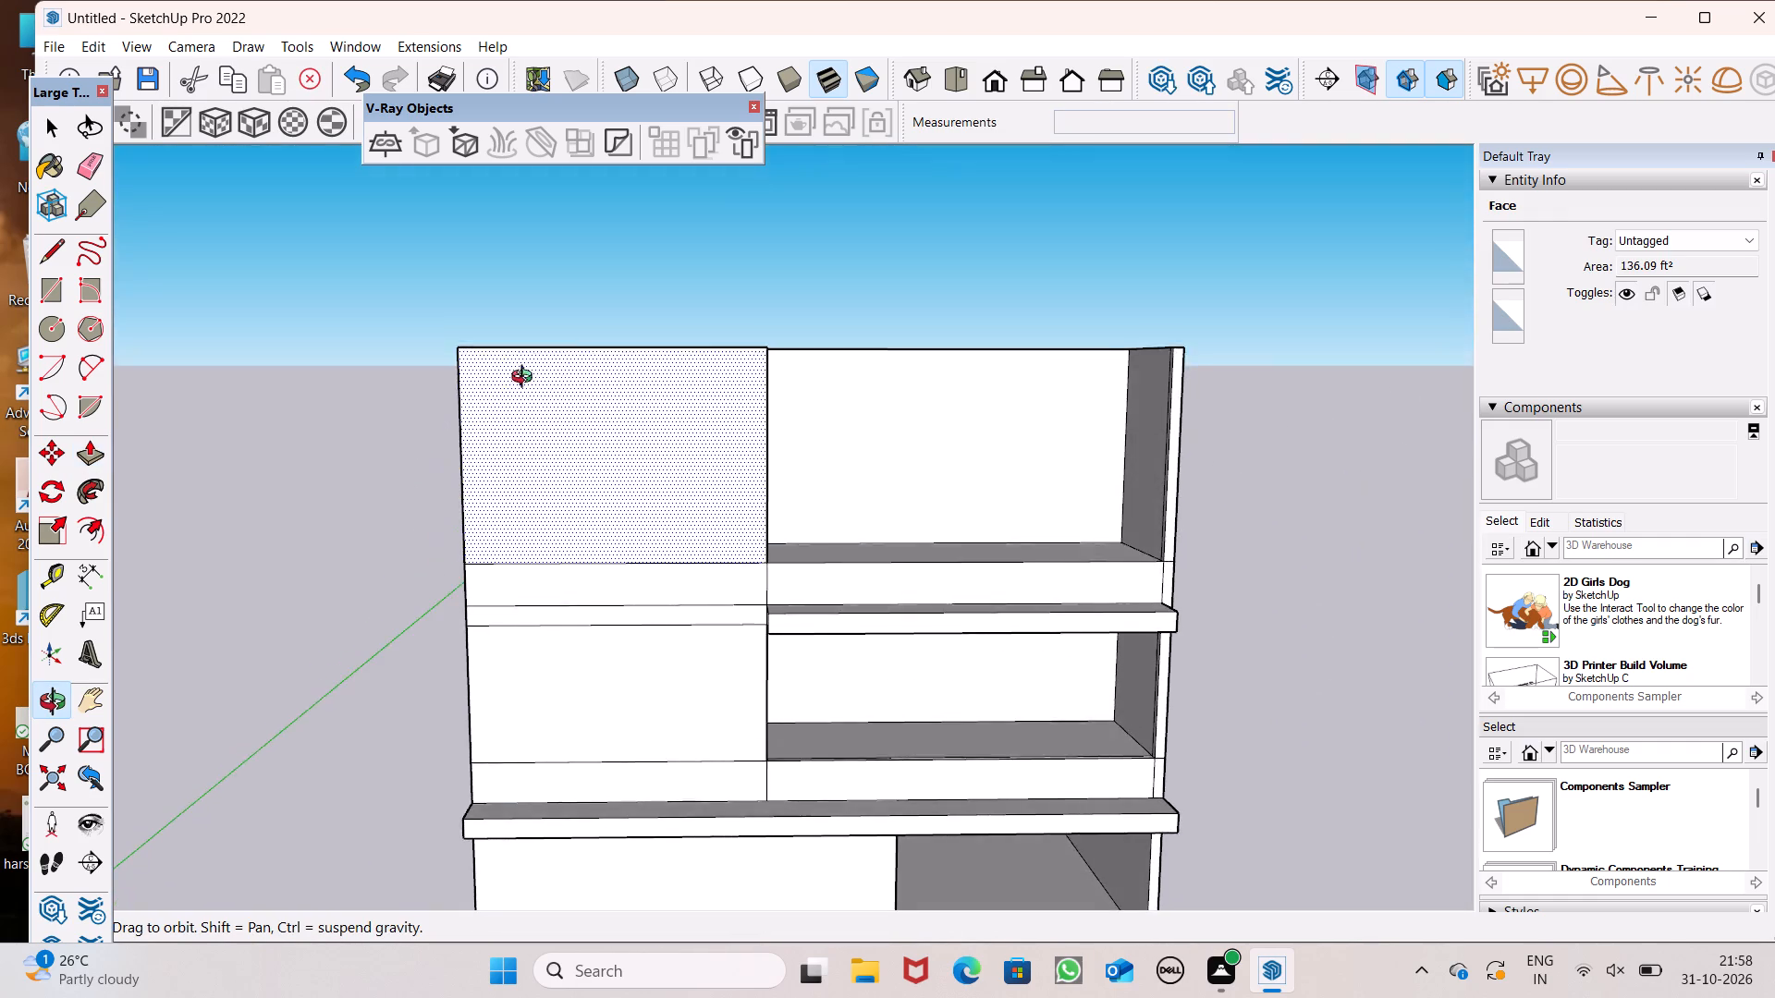
pyautogui.moveTo(526, 379); pyautogui.dragTo(518, 398, button='middle')
pyautogui.scroll(1, 517, 399)
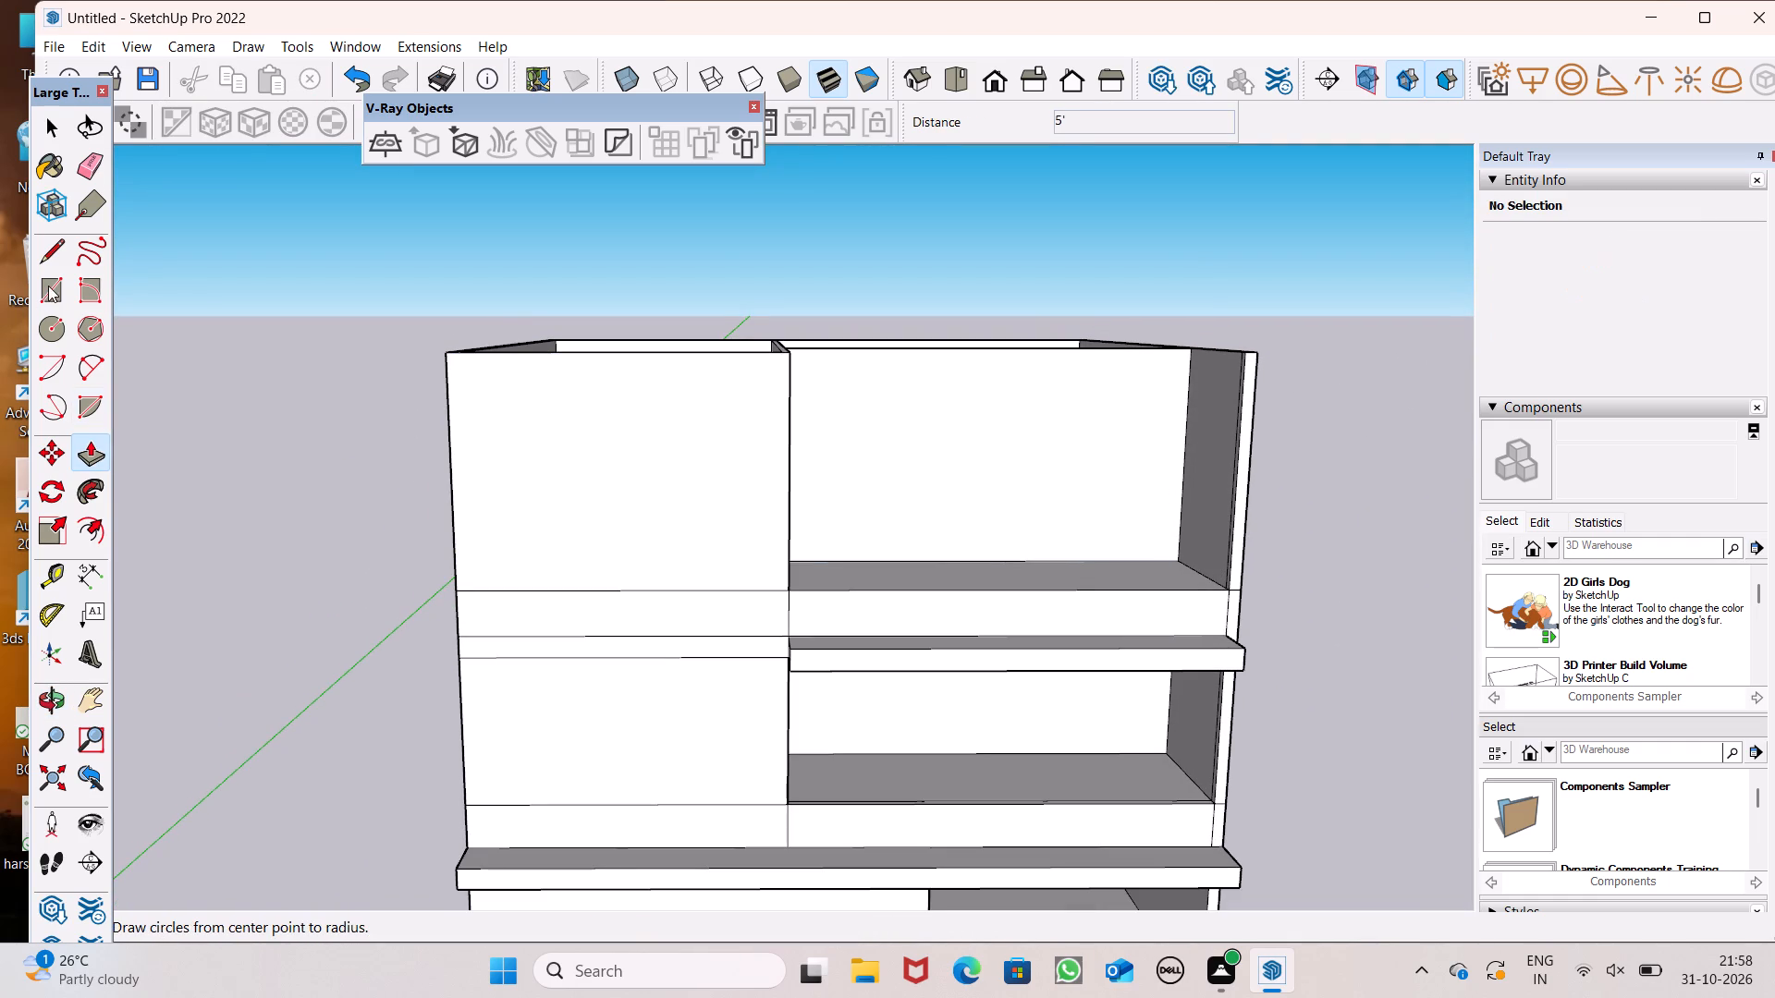
pyautogui.click(84, 569)
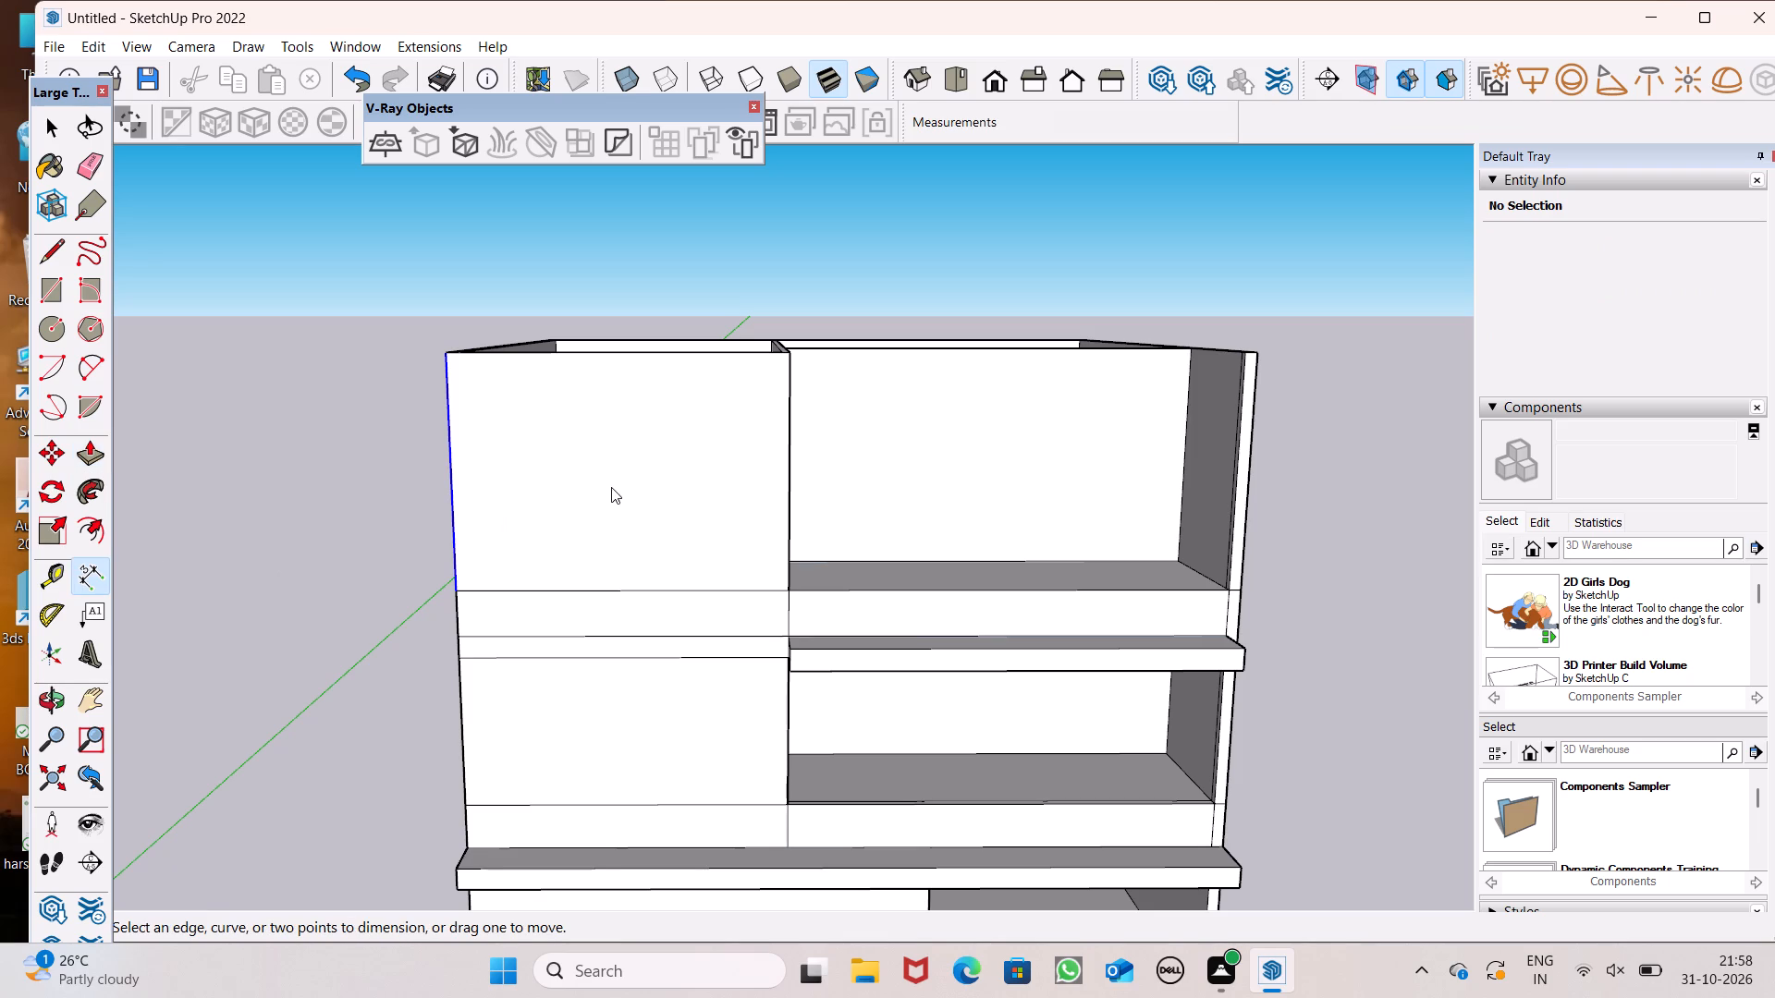
pyautogui.click(784, 358)
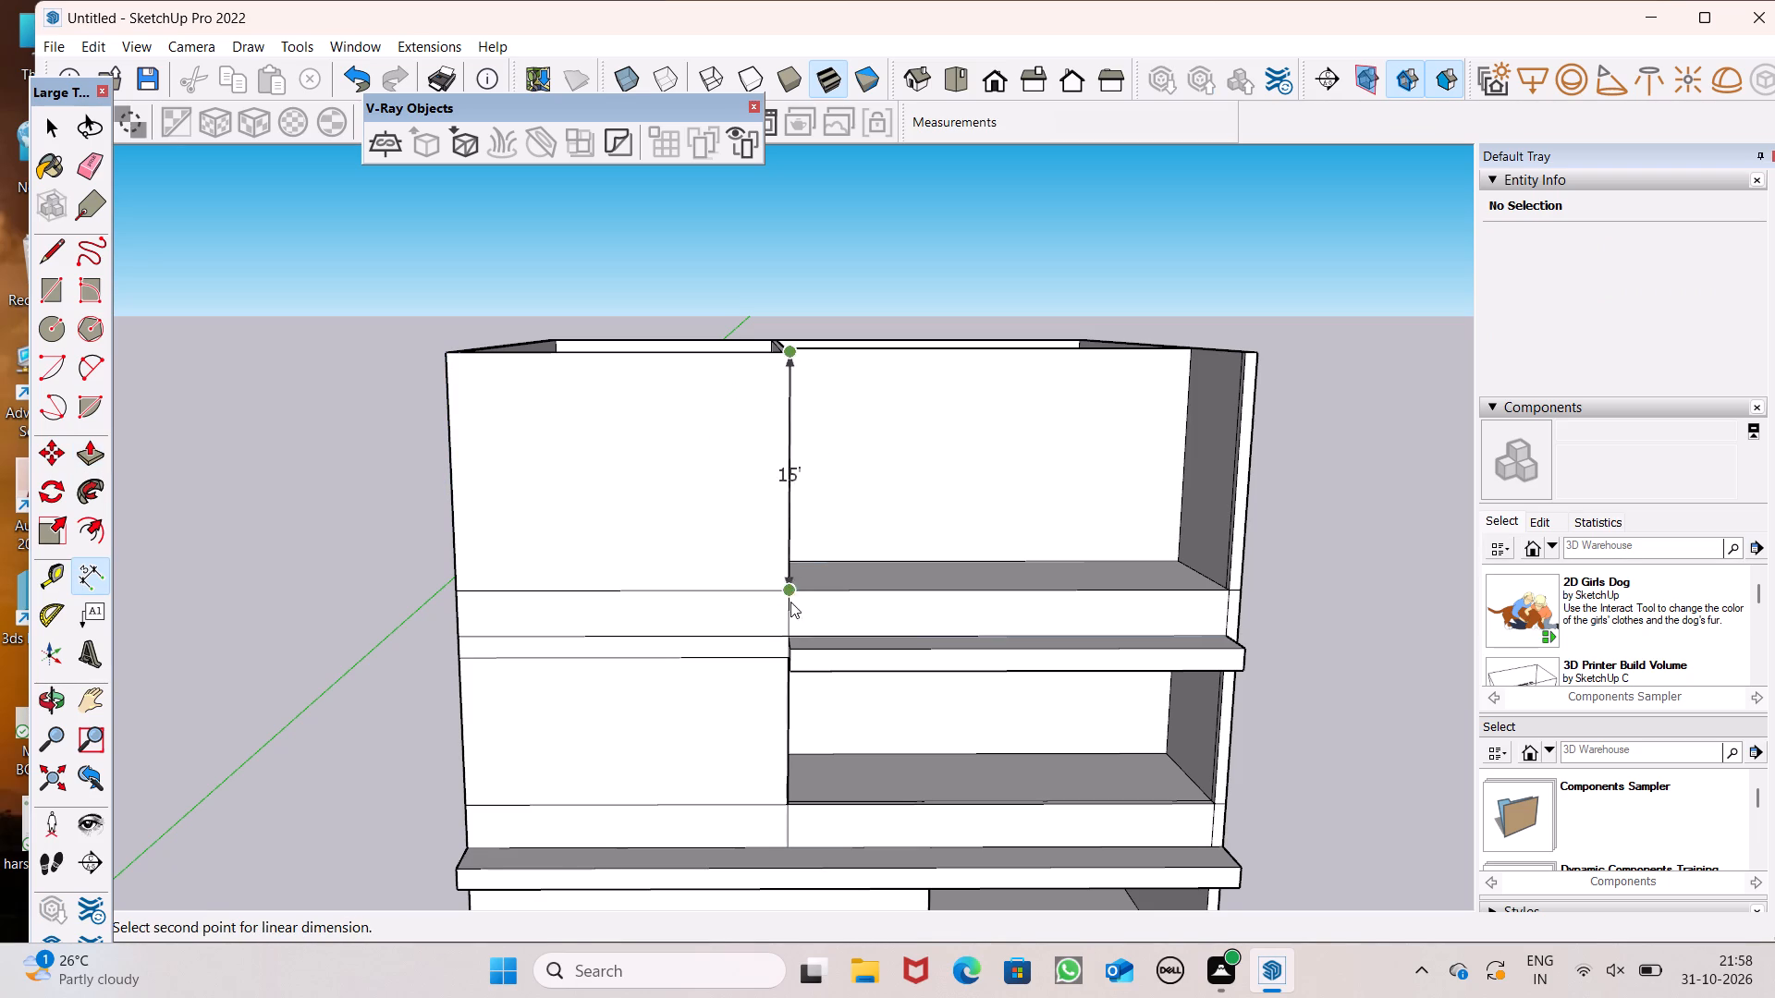
pyautogui.moveTo(798, 605); pyautogui.dragTo(745, 634, button='middle')
pyautogui.click(766, 593)
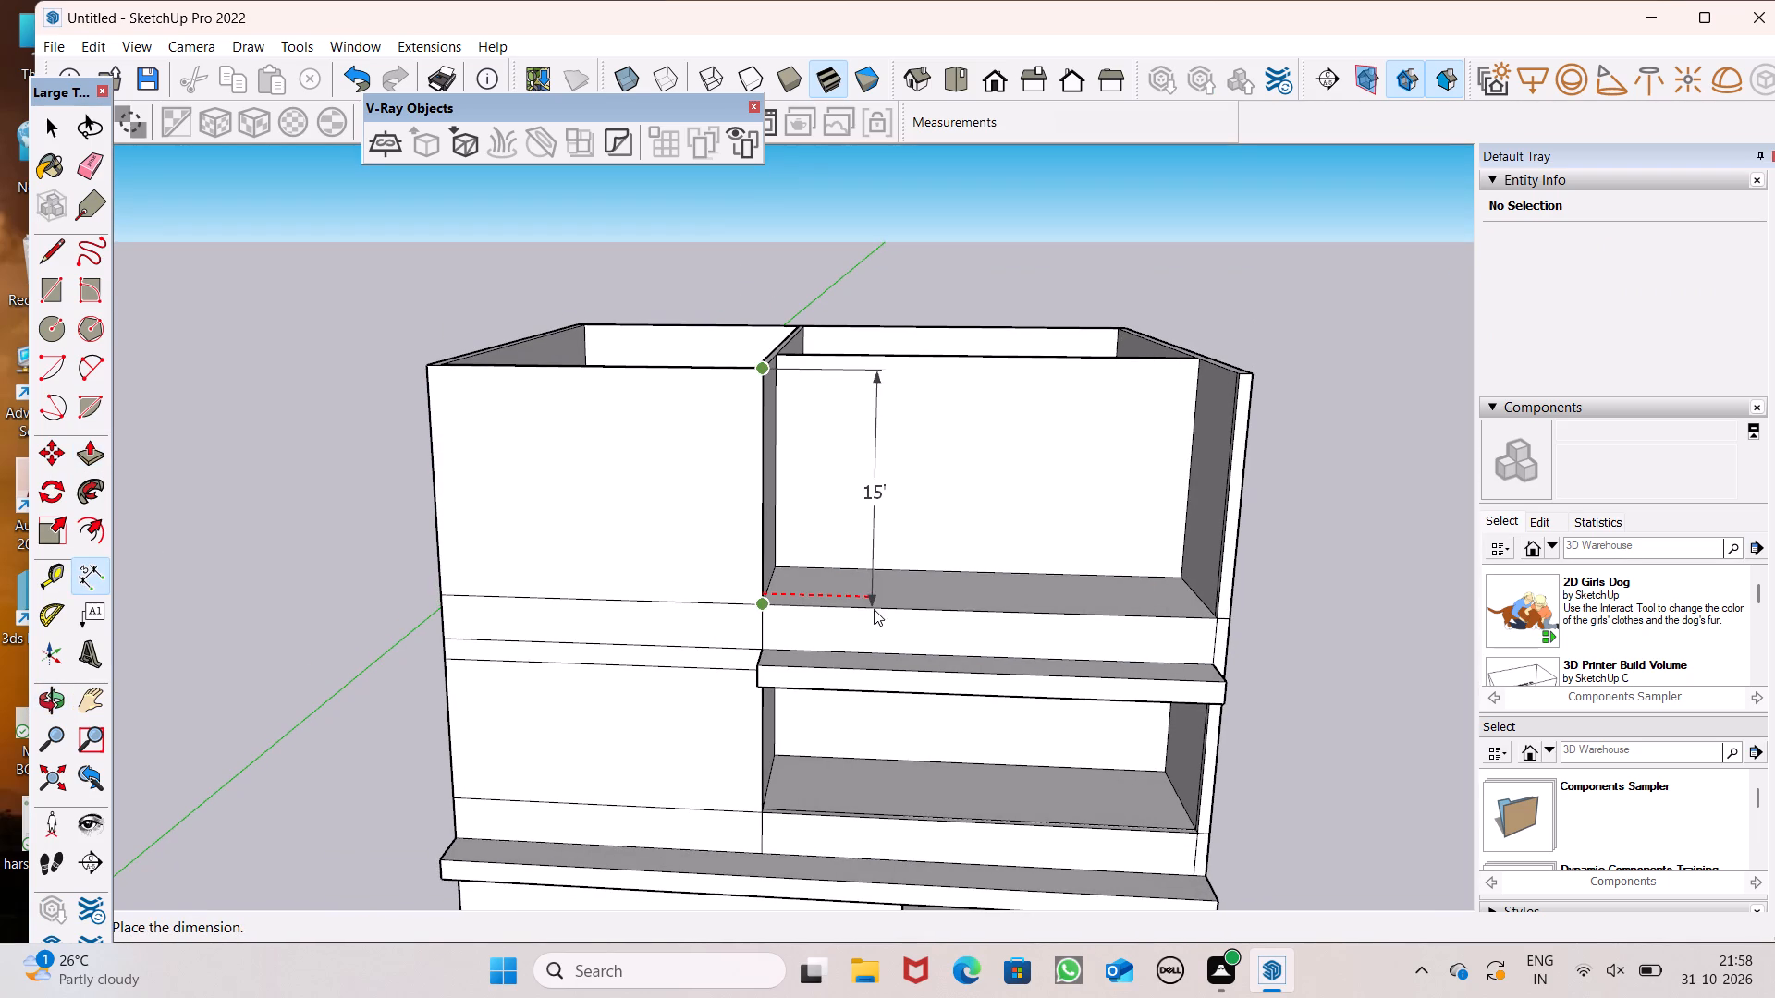
pyautogui.press('space')
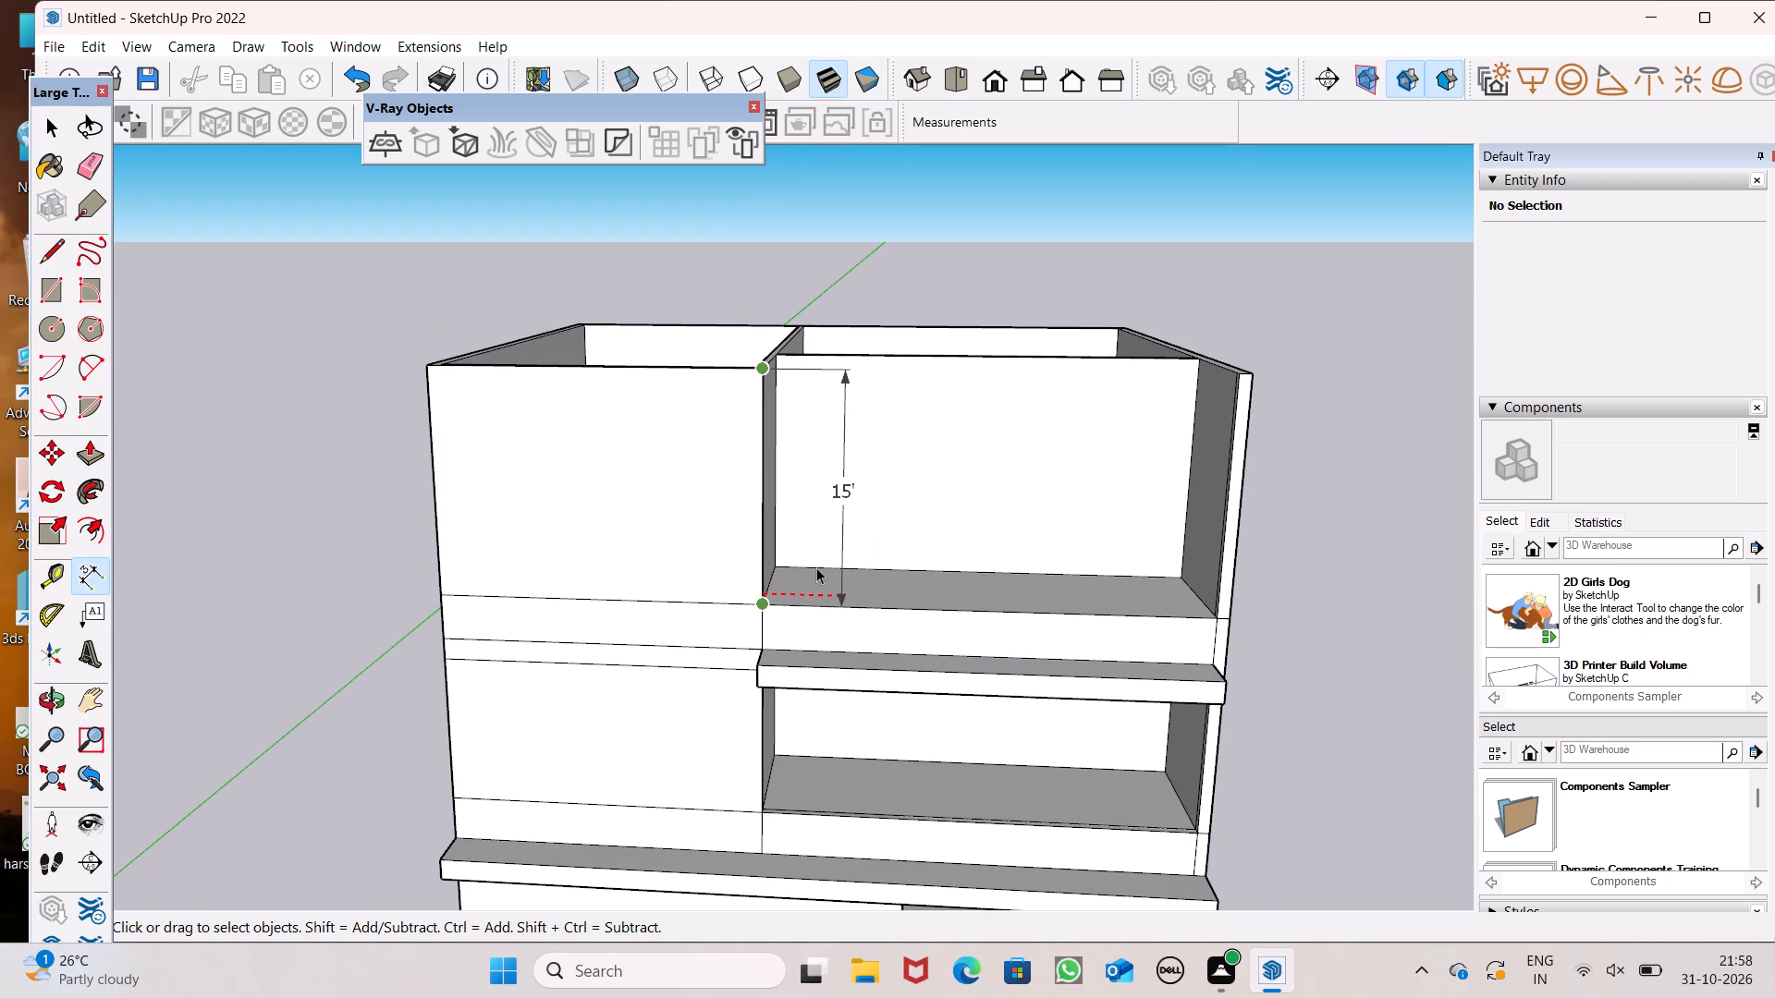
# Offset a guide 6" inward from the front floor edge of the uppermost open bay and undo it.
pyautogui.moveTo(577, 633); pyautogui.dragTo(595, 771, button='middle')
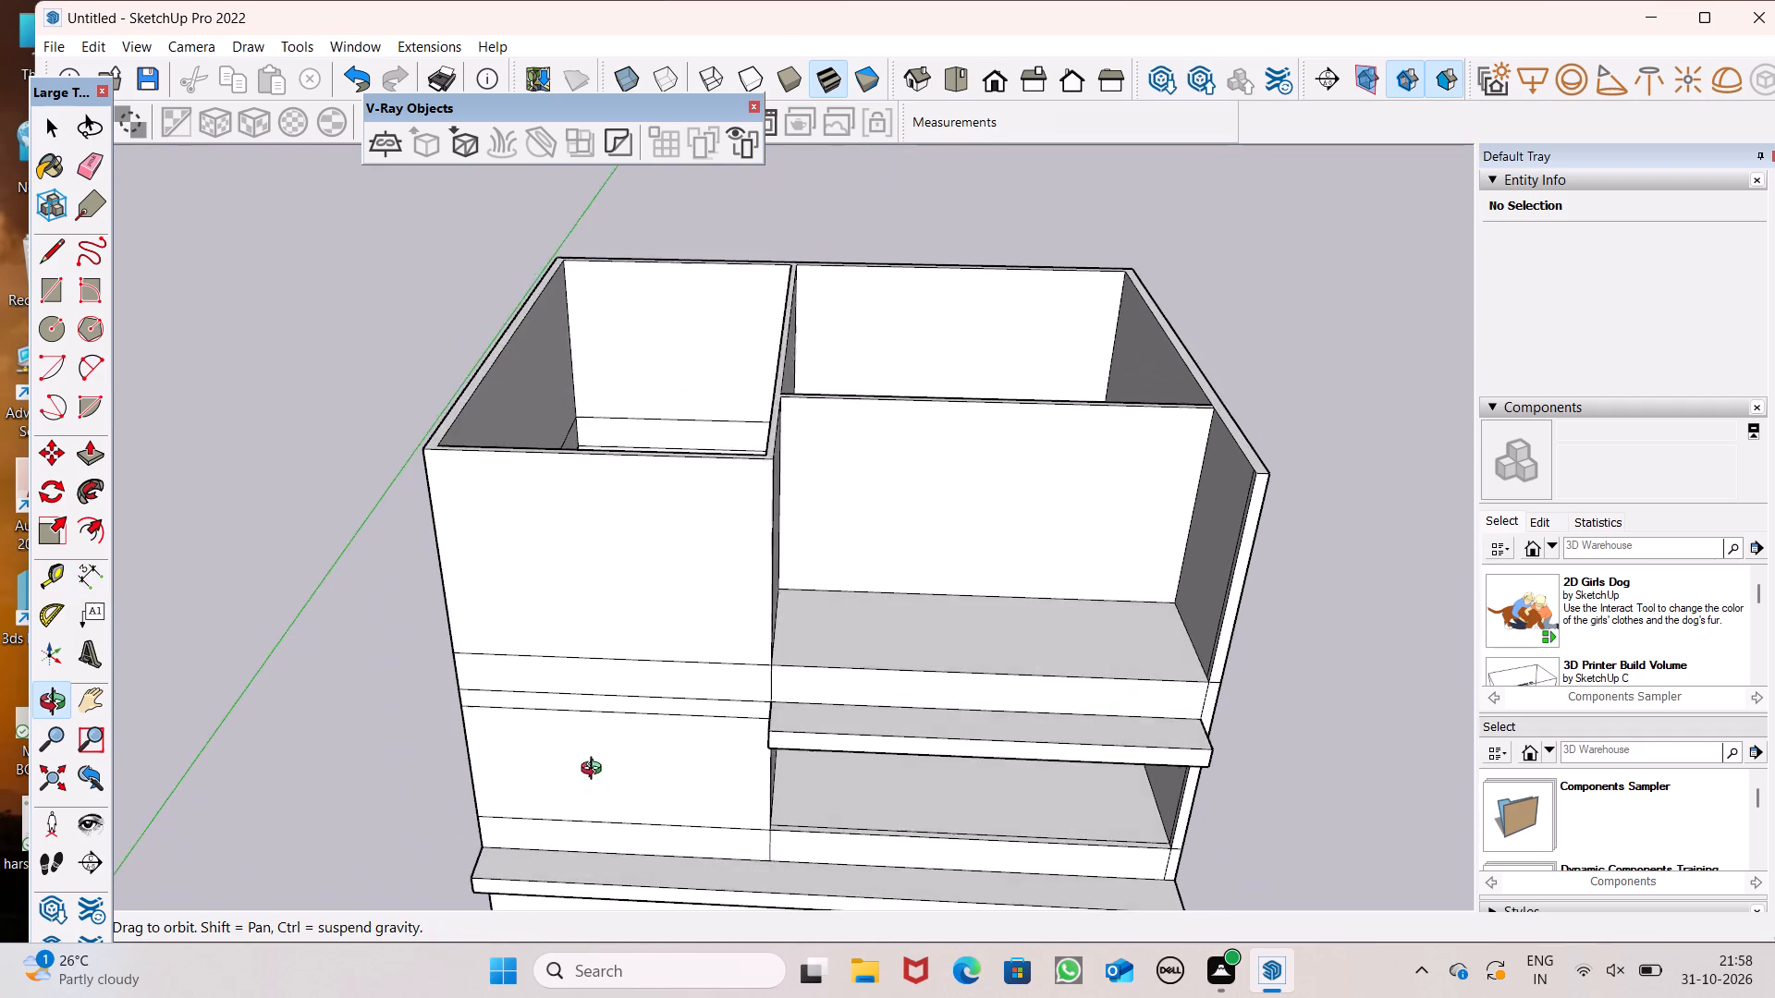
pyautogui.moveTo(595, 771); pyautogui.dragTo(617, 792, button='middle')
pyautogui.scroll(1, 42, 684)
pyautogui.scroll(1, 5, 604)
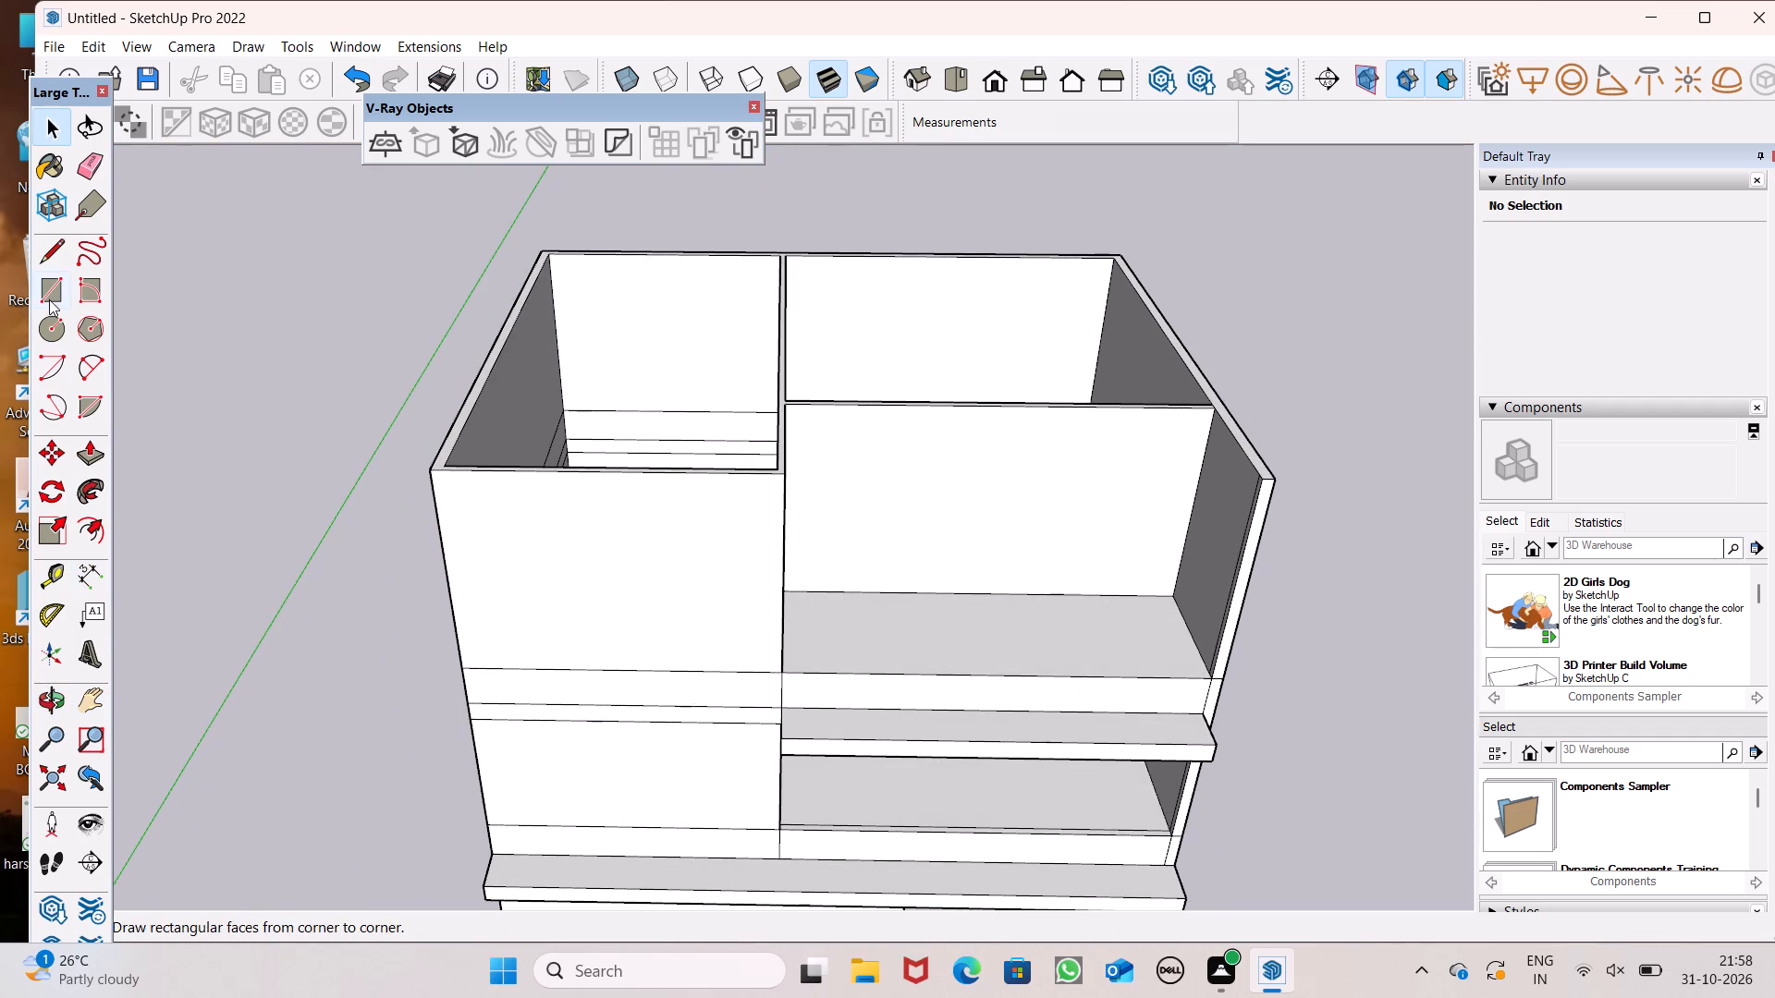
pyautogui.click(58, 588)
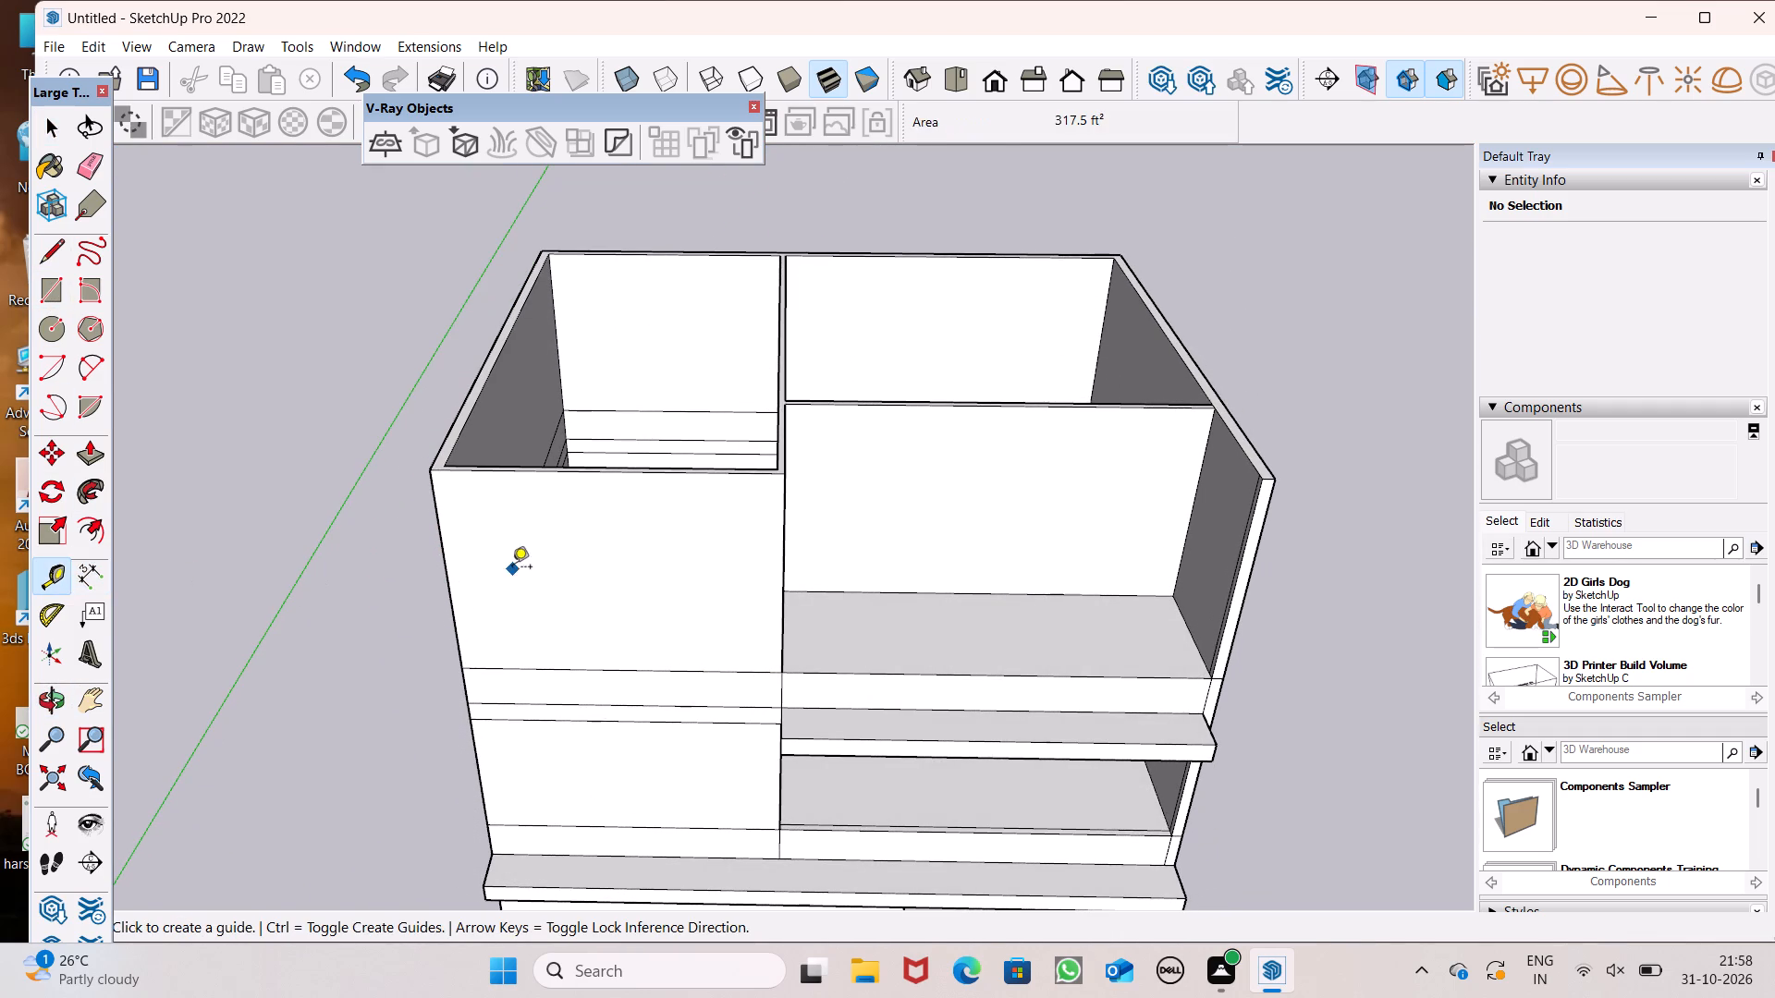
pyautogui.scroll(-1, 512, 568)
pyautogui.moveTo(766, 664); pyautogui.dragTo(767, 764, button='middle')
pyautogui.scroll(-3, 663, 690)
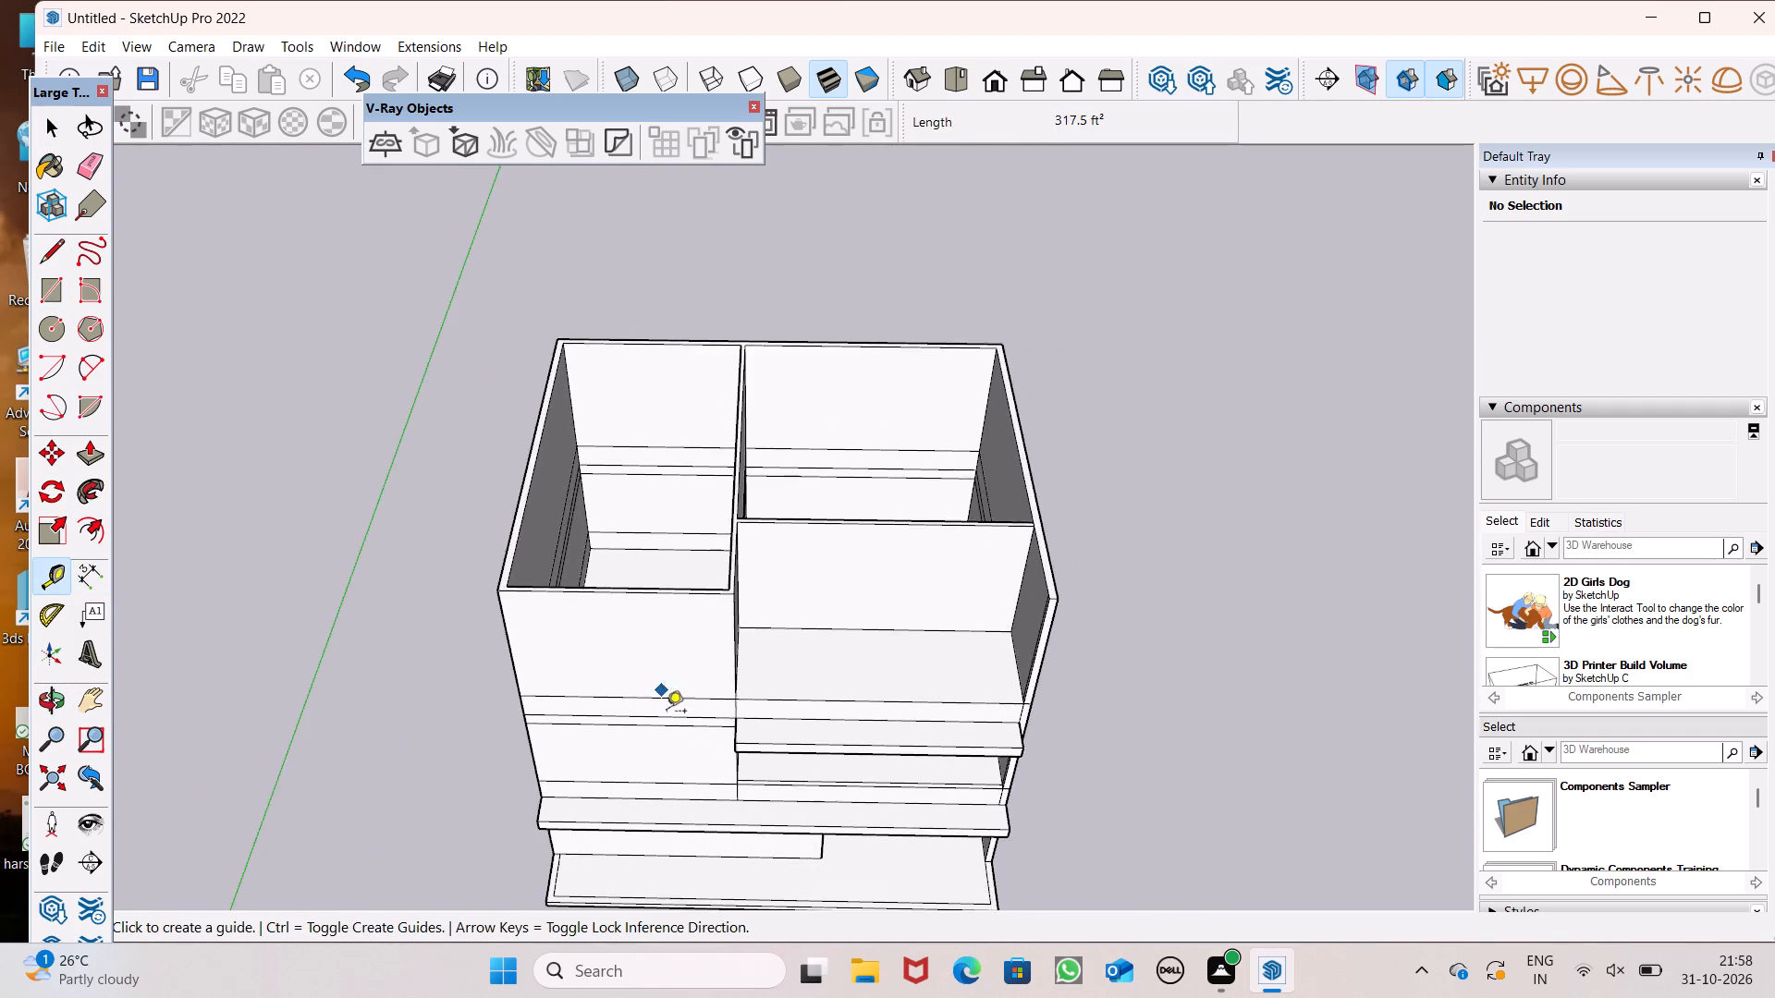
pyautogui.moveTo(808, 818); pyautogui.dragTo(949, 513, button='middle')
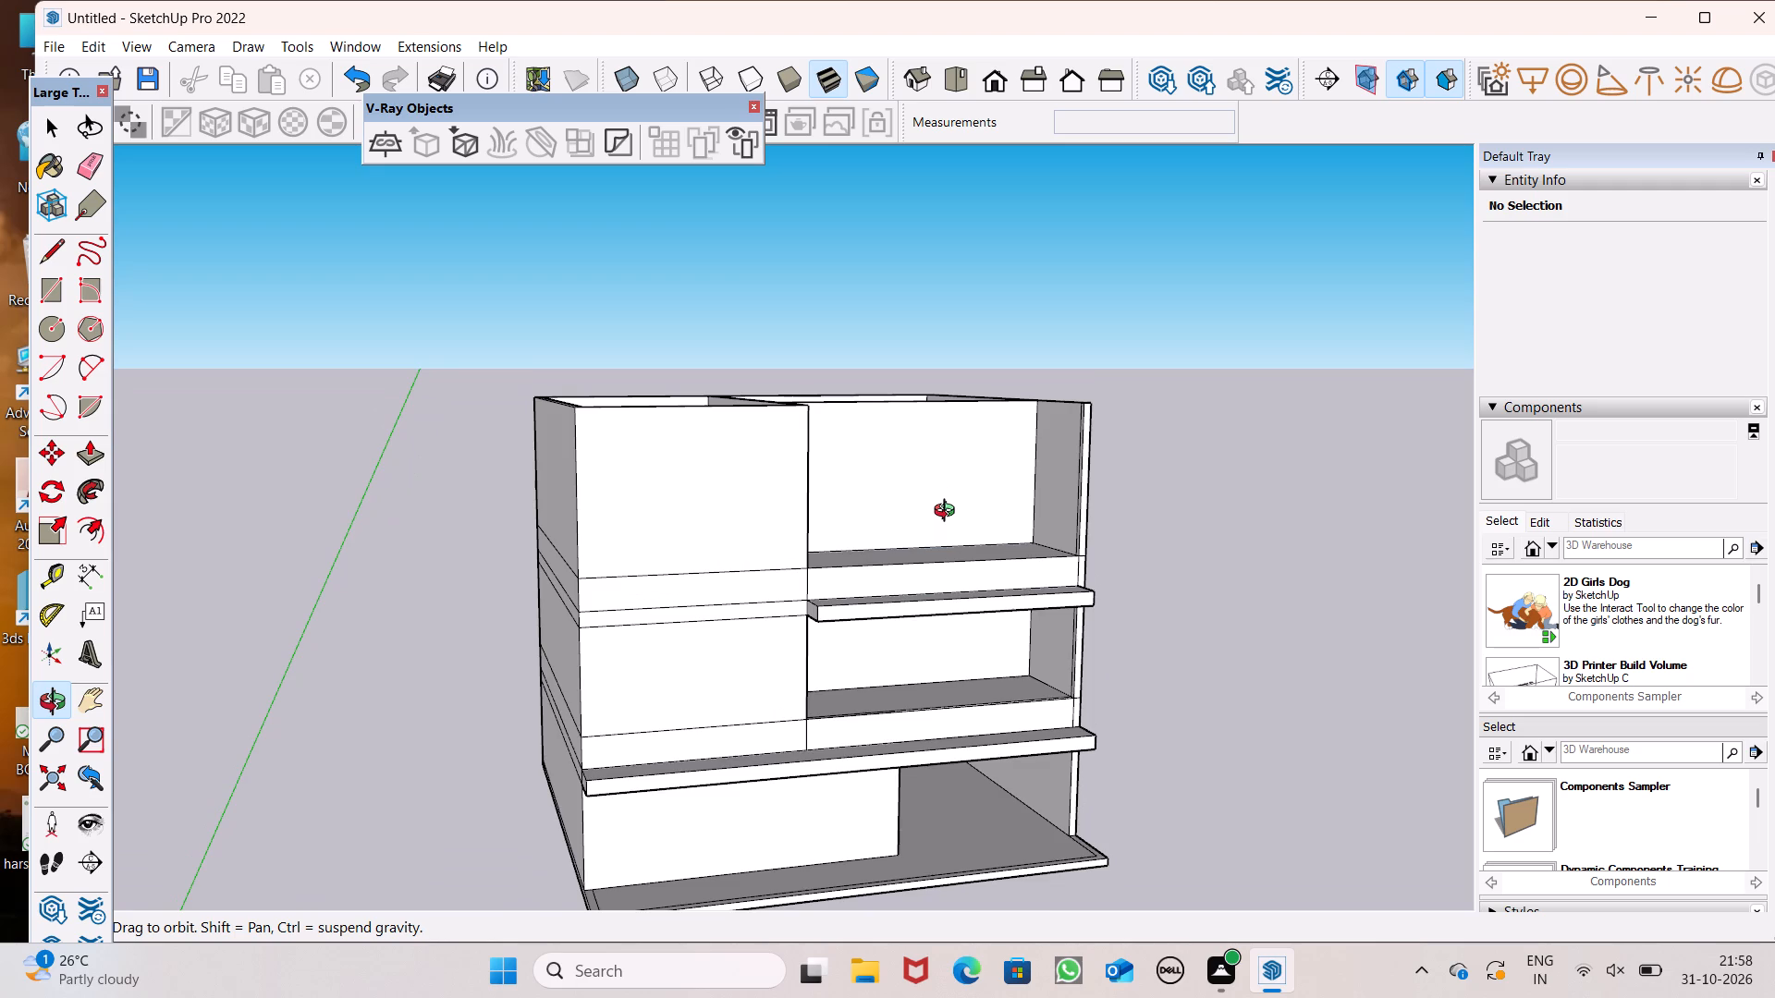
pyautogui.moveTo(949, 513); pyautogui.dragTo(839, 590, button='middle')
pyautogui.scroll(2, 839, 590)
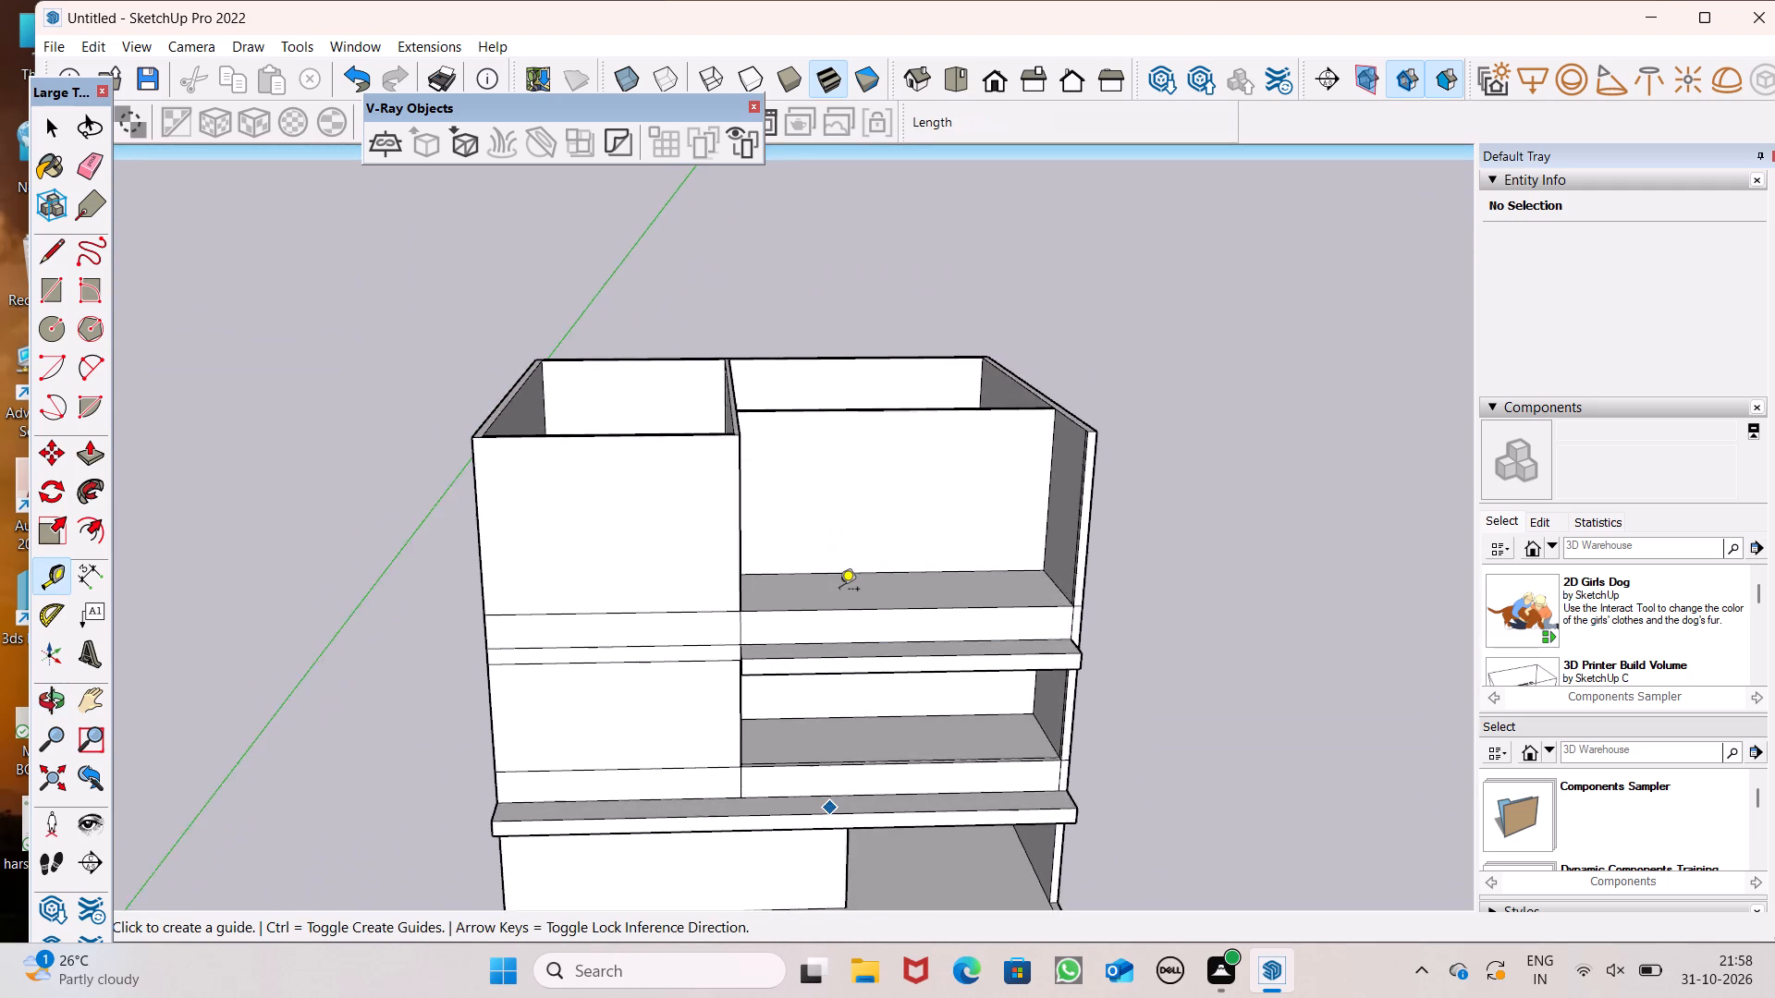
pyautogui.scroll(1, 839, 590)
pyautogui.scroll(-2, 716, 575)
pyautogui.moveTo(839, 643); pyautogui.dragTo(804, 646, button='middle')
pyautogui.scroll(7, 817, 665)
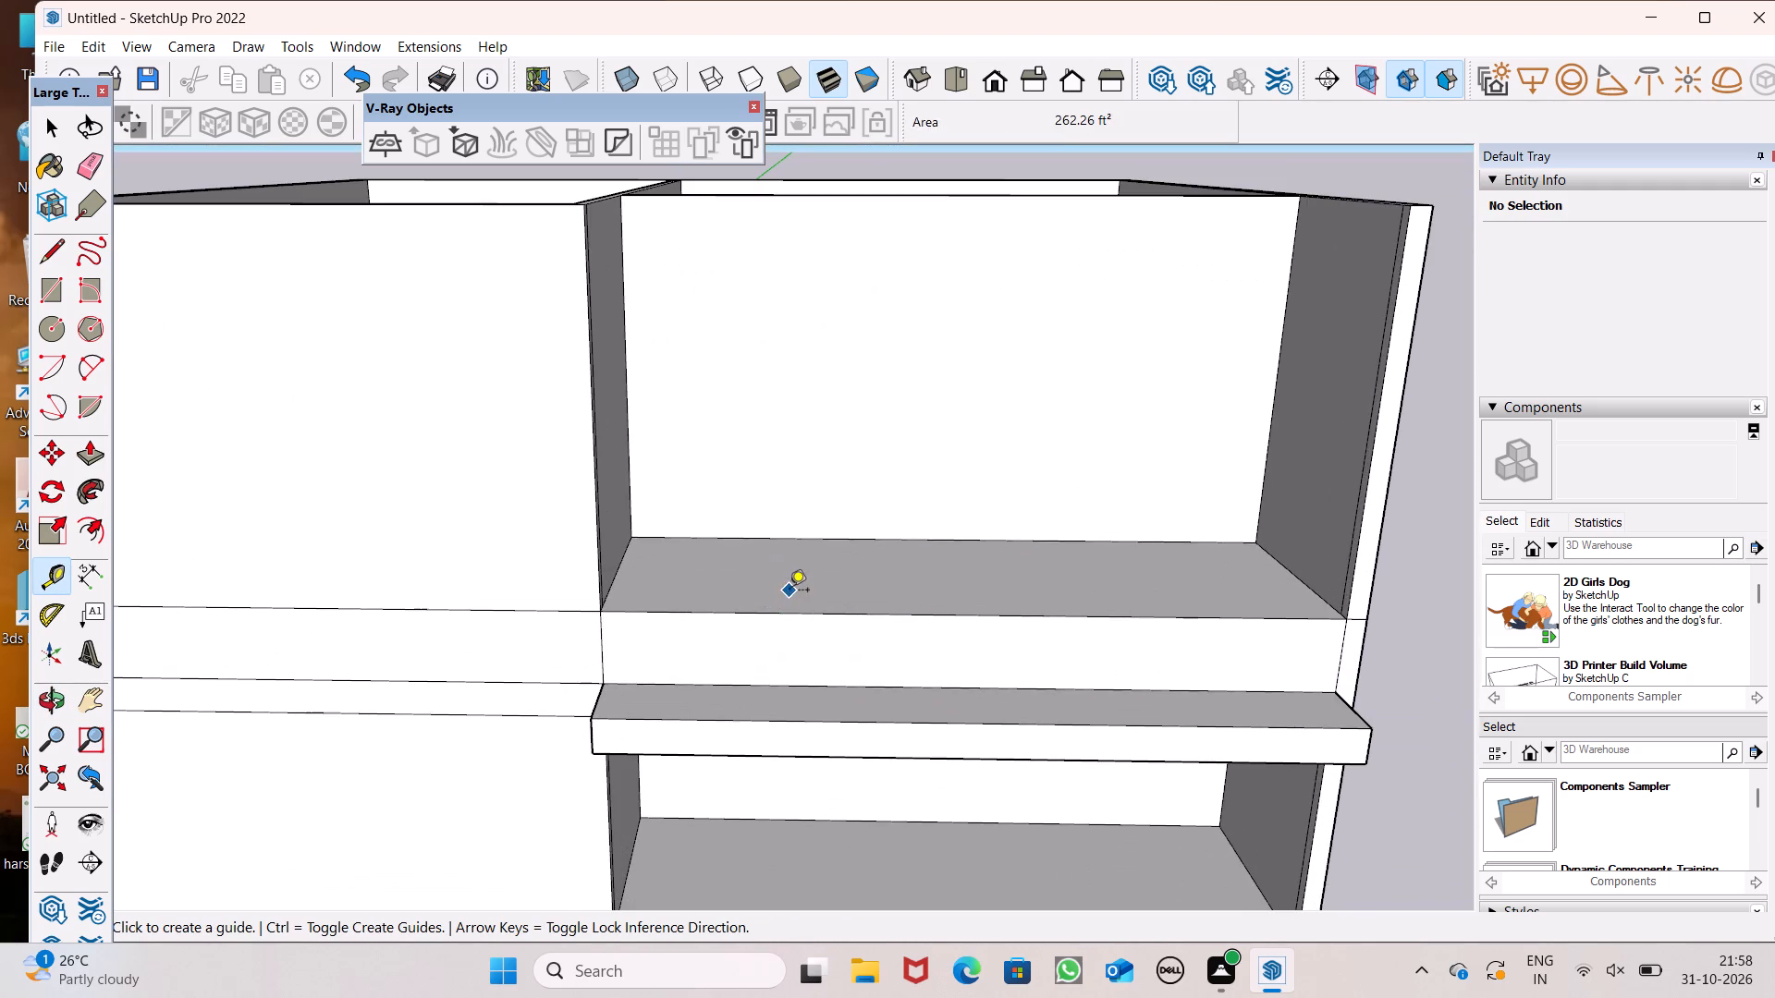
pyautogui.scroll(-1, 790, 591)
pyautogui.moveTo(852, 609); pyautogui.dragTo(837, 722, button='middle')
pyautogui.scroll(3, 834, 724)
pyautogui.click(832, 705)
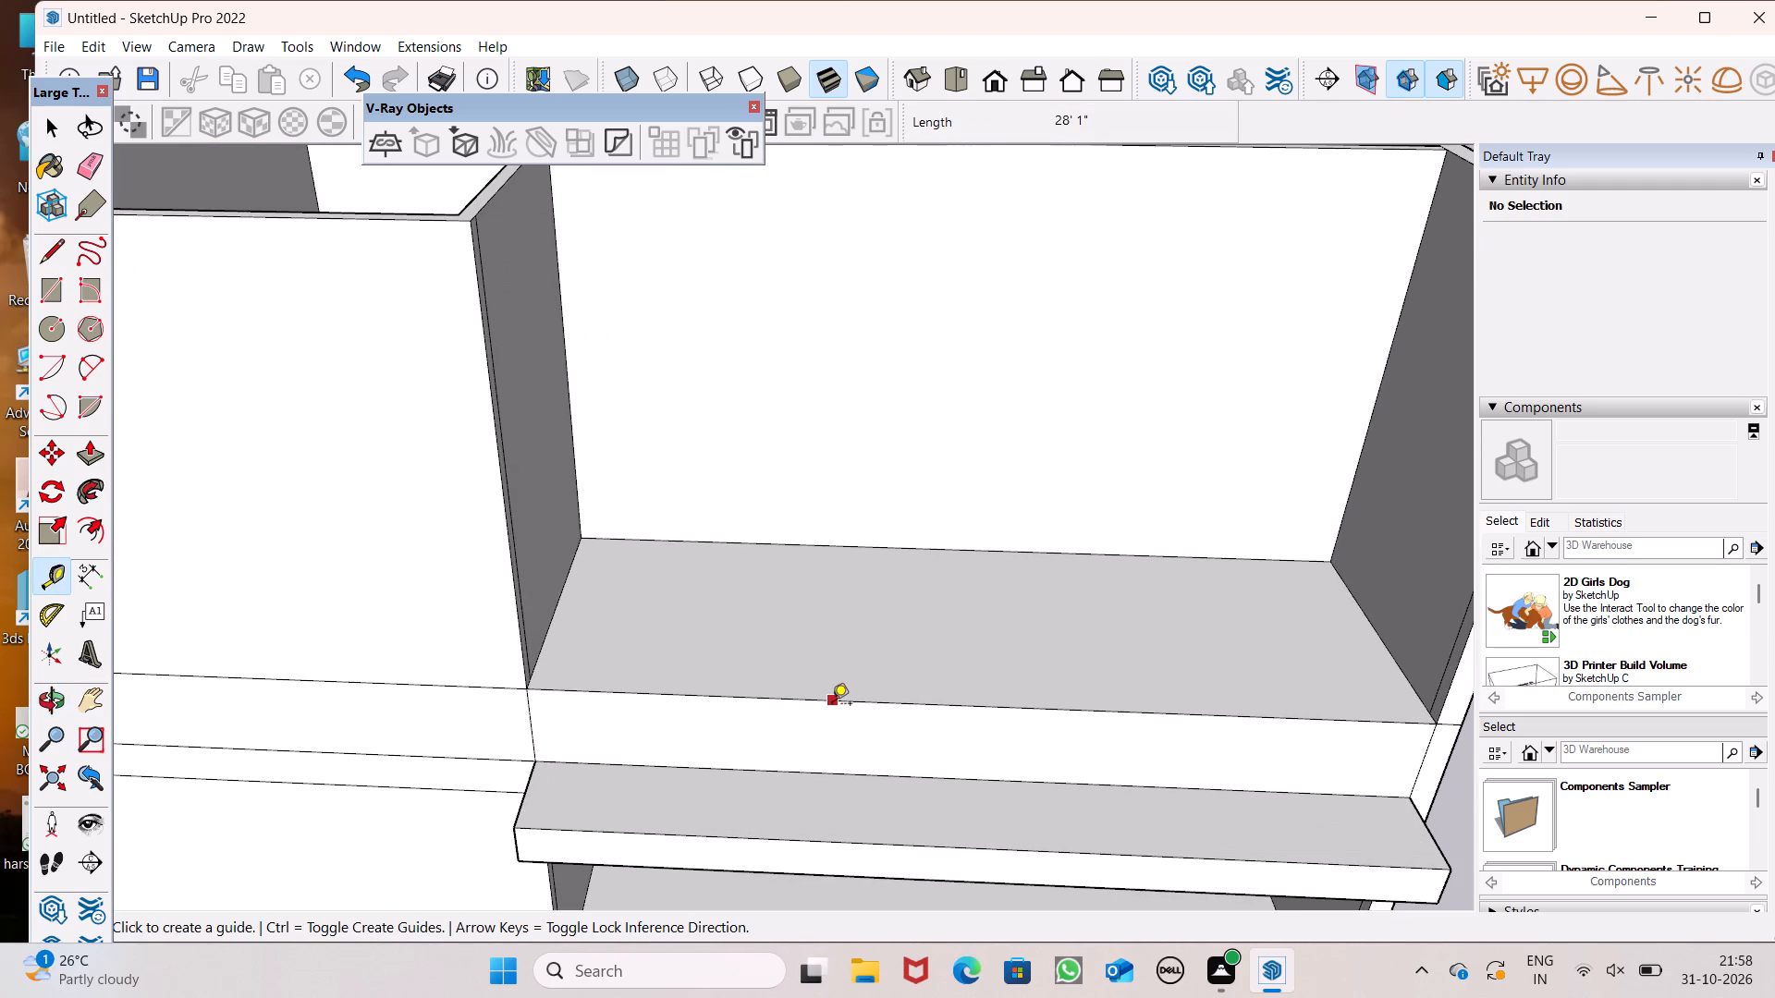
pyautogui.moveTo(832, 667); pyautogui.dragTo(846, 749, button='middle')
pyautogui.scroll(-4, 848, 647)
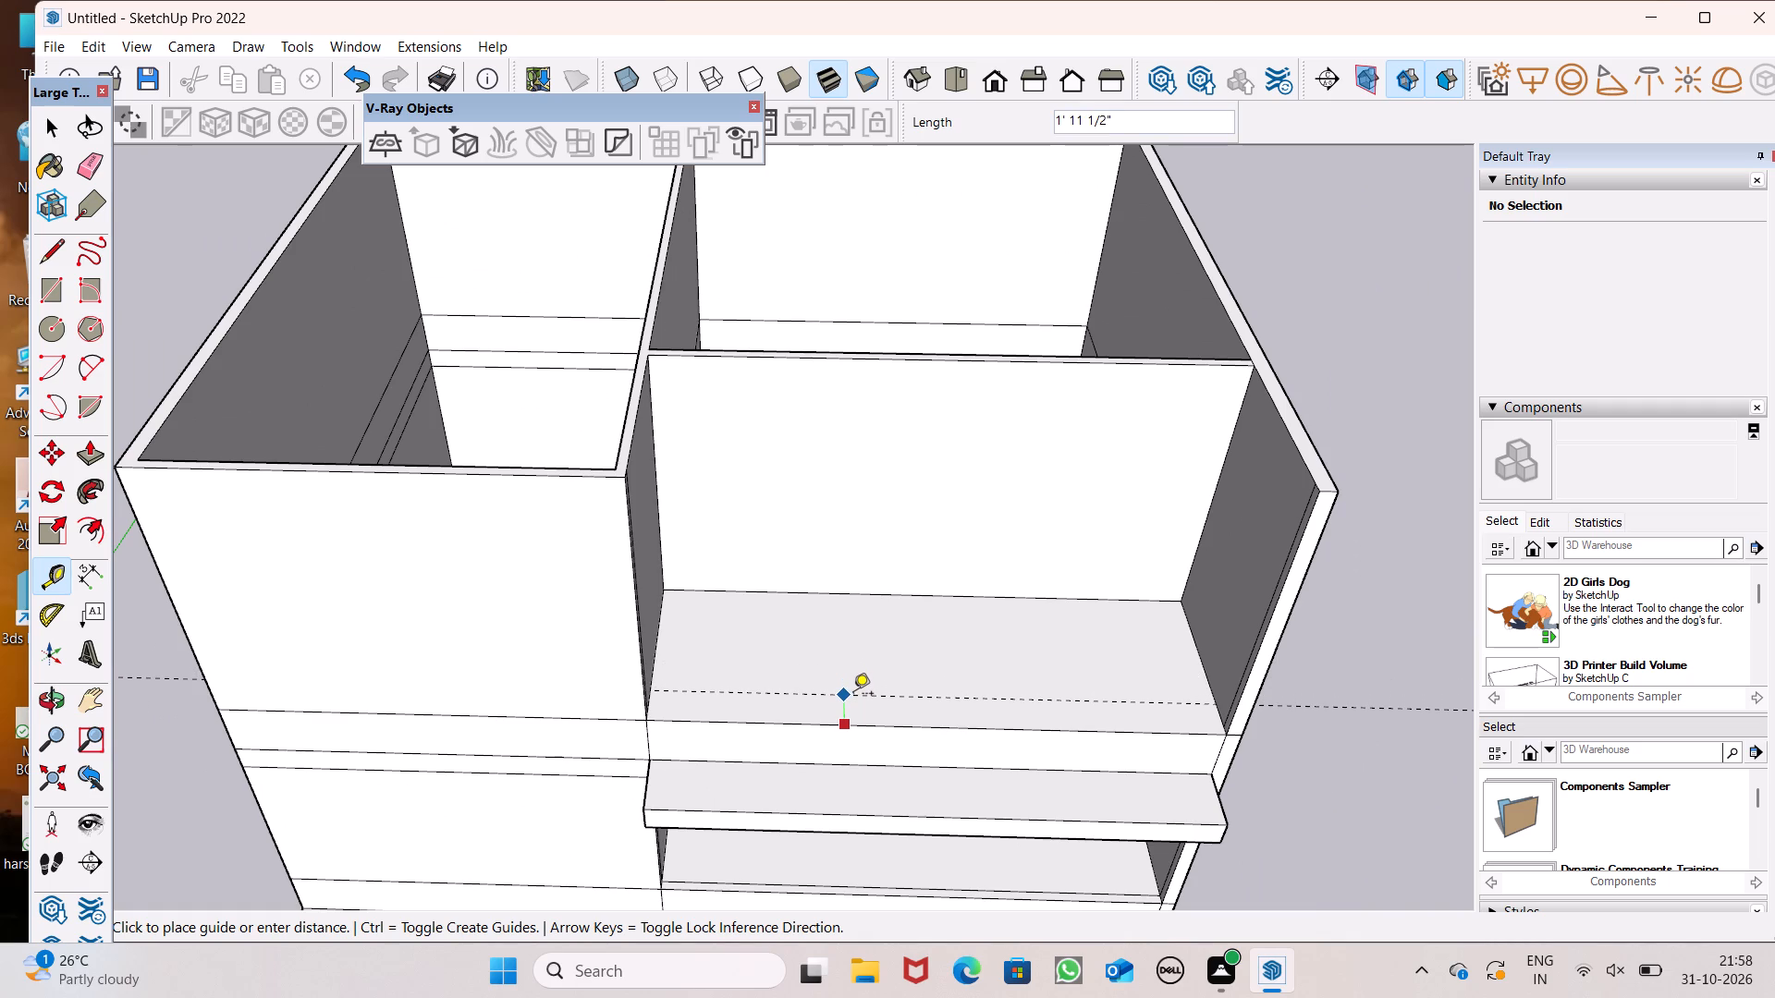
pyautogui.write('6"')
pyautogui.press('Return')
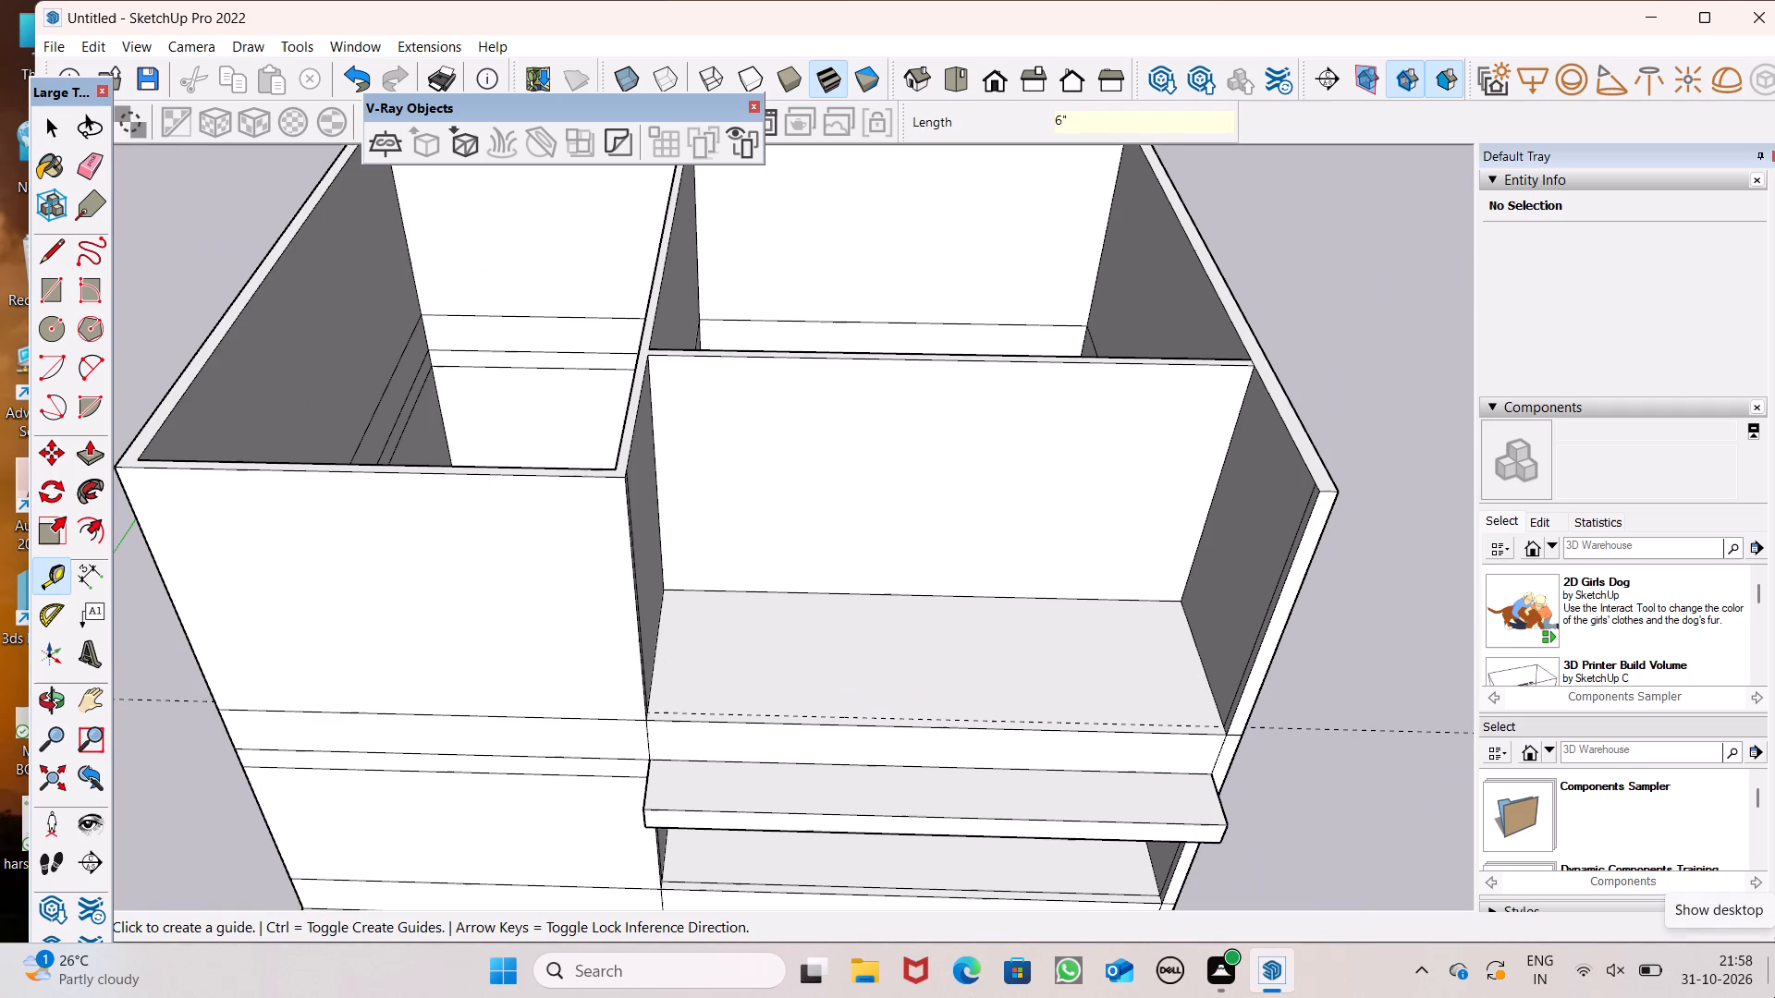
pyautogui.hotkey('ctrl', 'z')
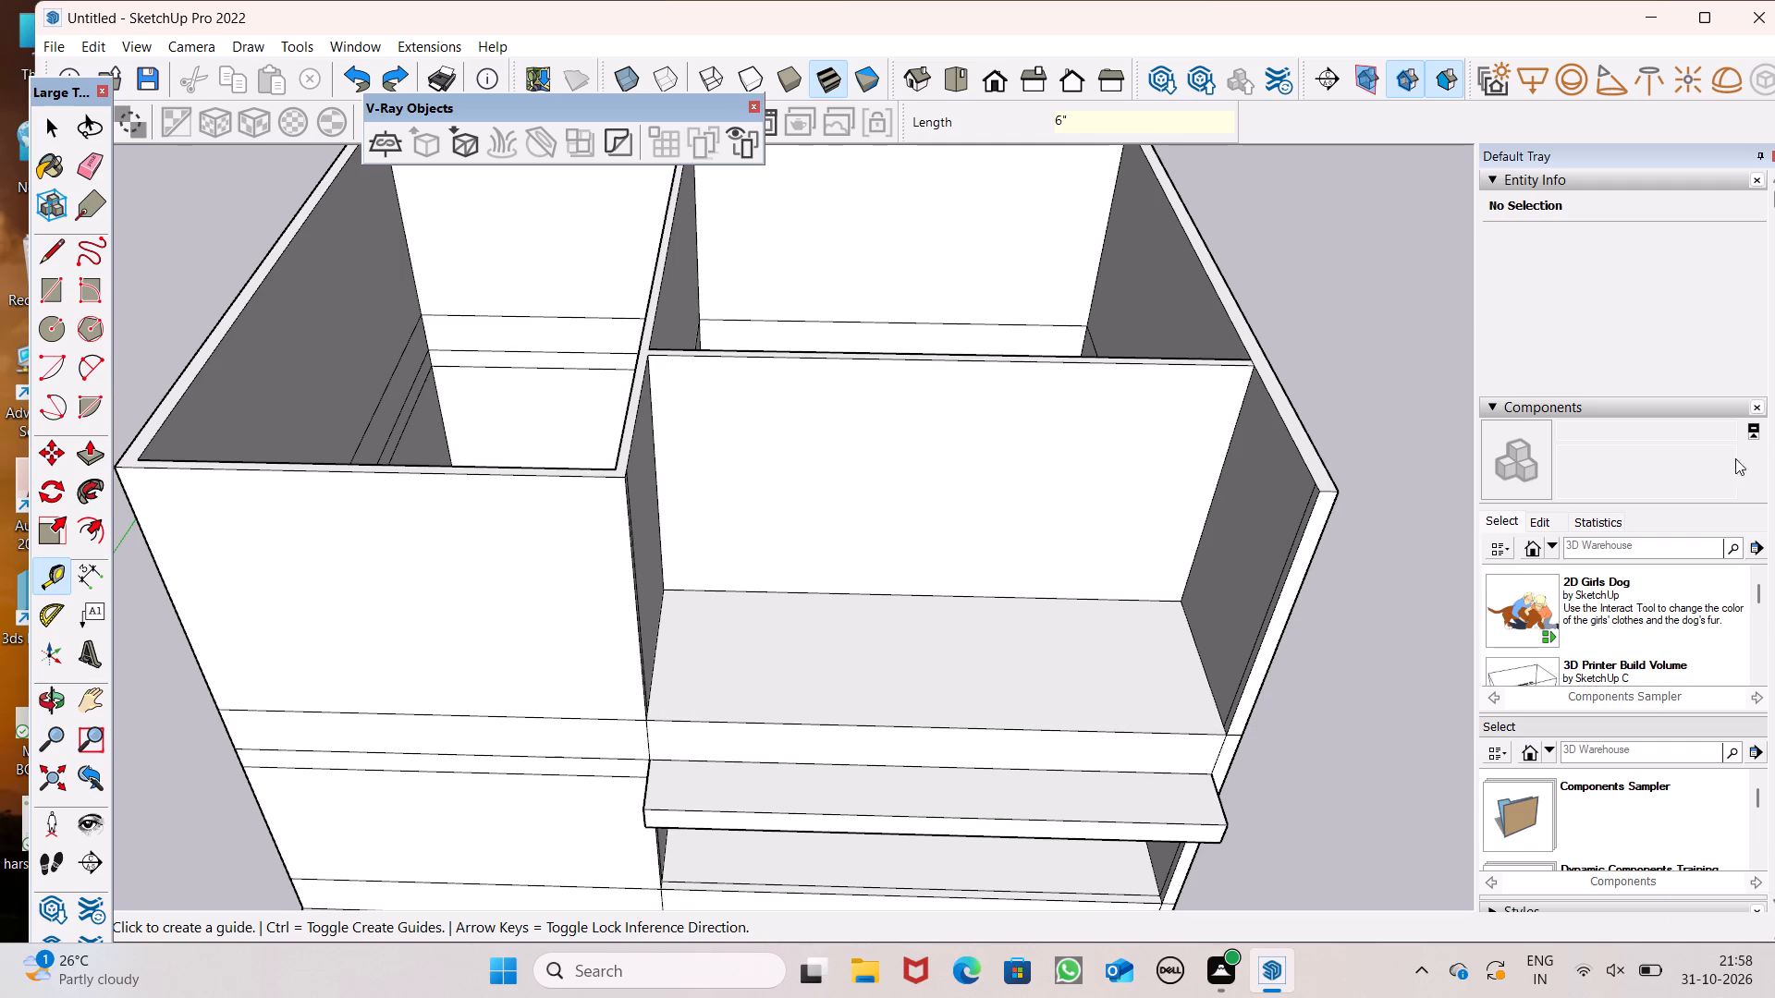
# Offset a guide 9" inward from the front floor edge of the uppermost open bay.
pyautogui.click(784, 721)
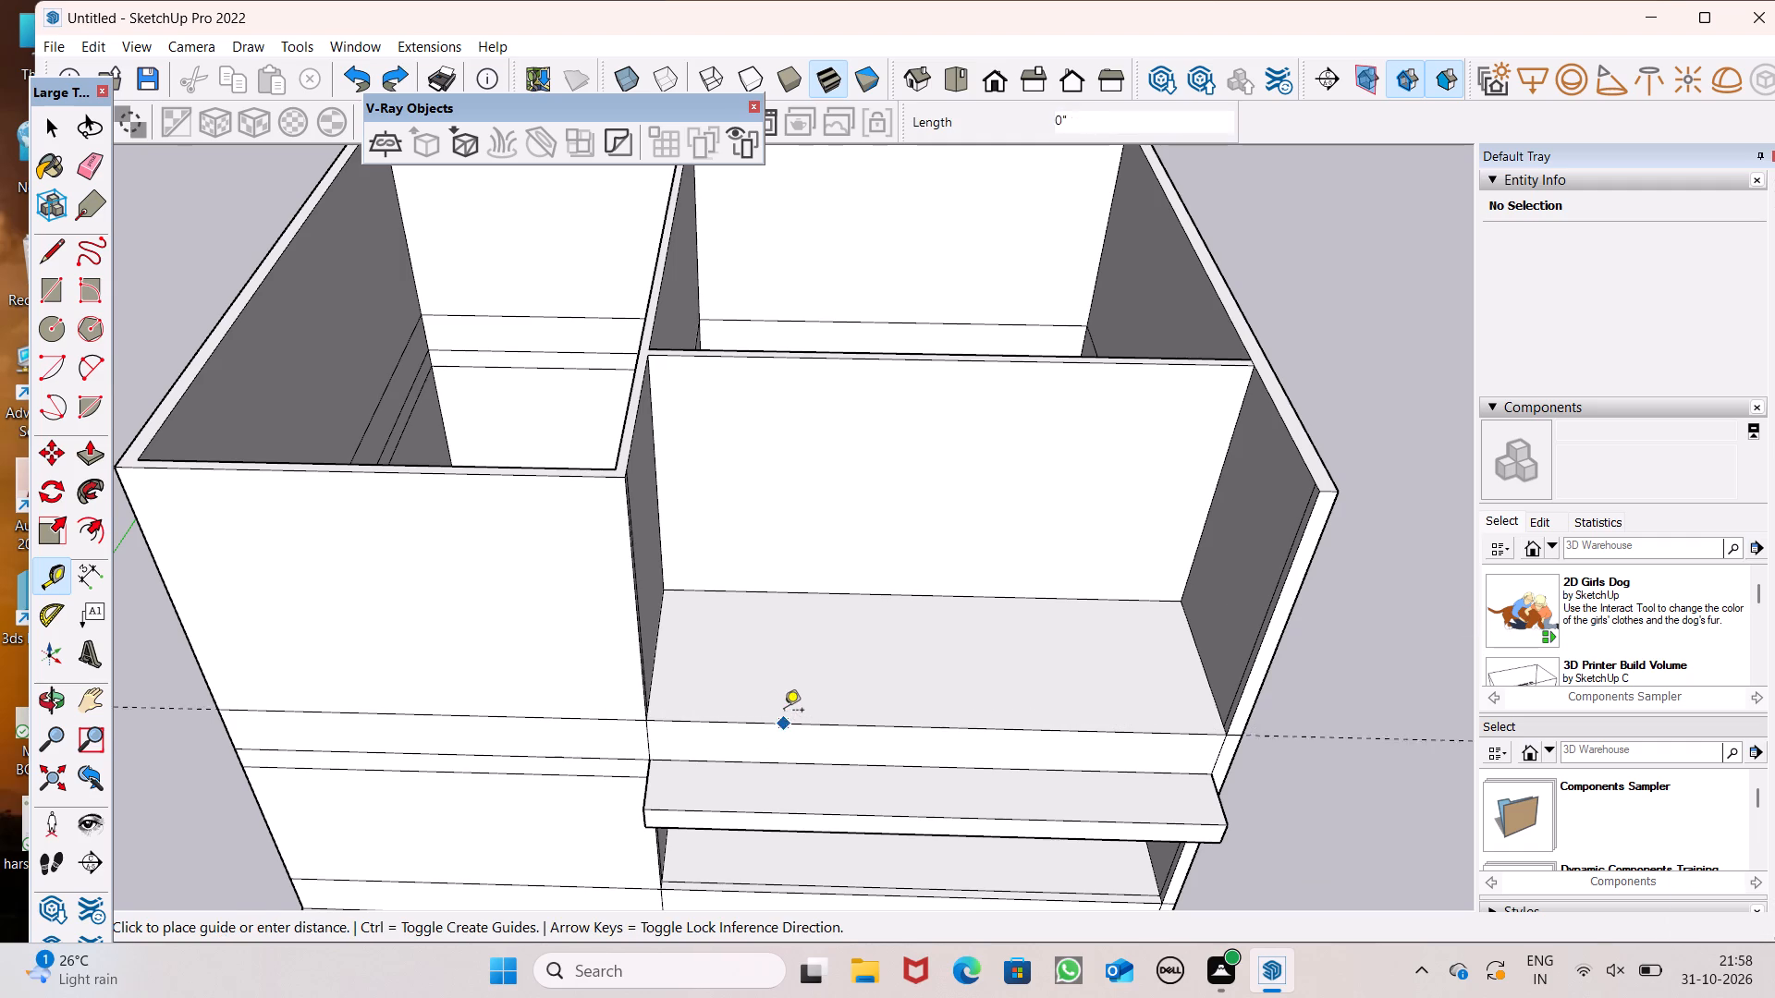
pyautogui.write('9"')
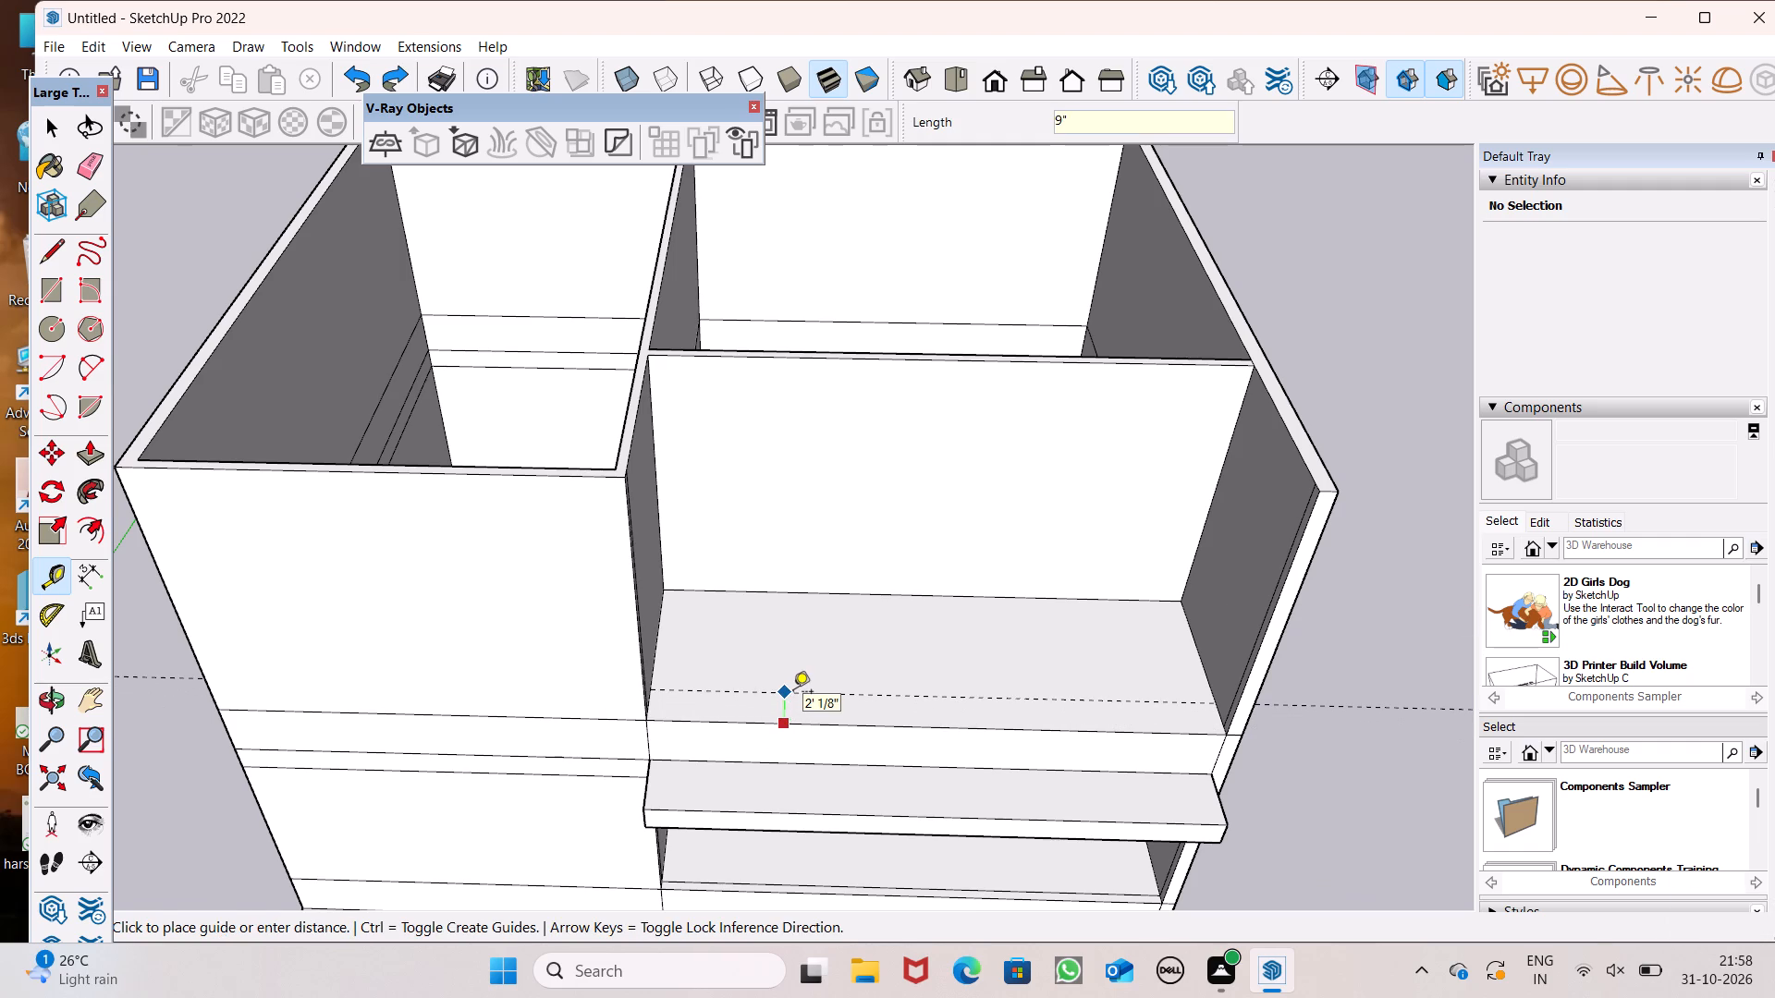
pyautogui.press('Return')
# Draw a line along the 9" guide across the uppermost open bay's floor, from the partition wall to the end wall.
pyautogui.click(55, 252)
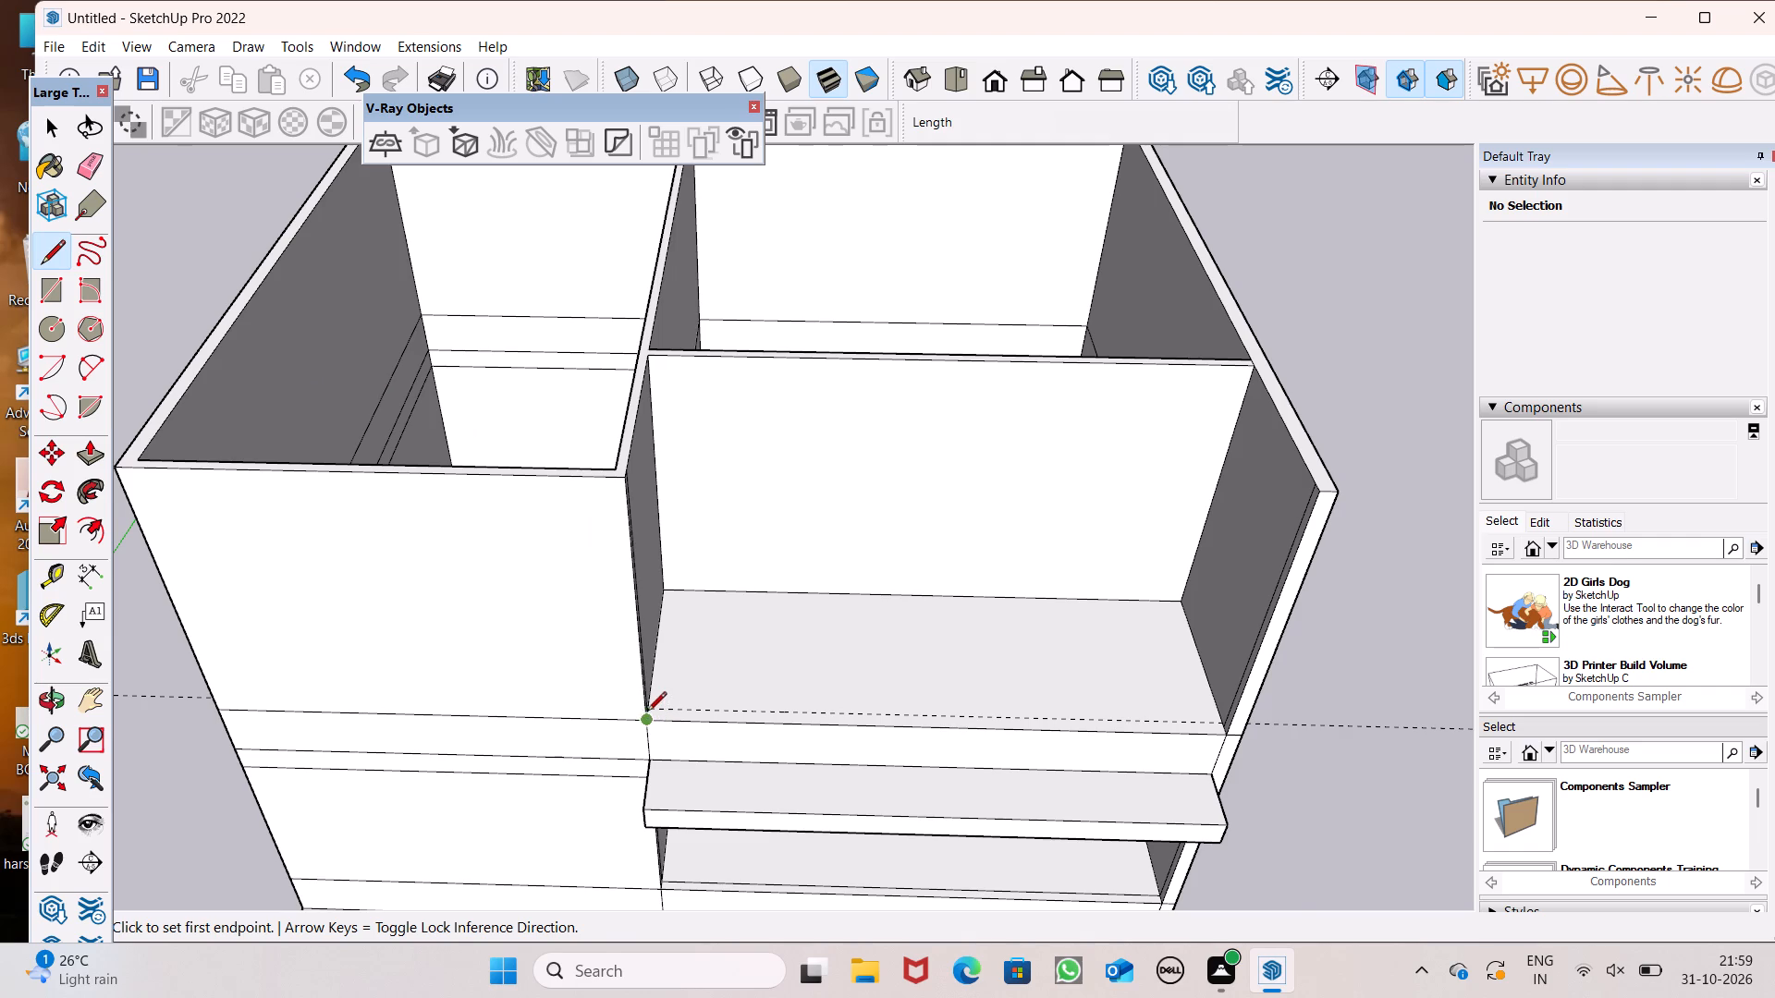
pyautogui.scroll(7, 659, 705)
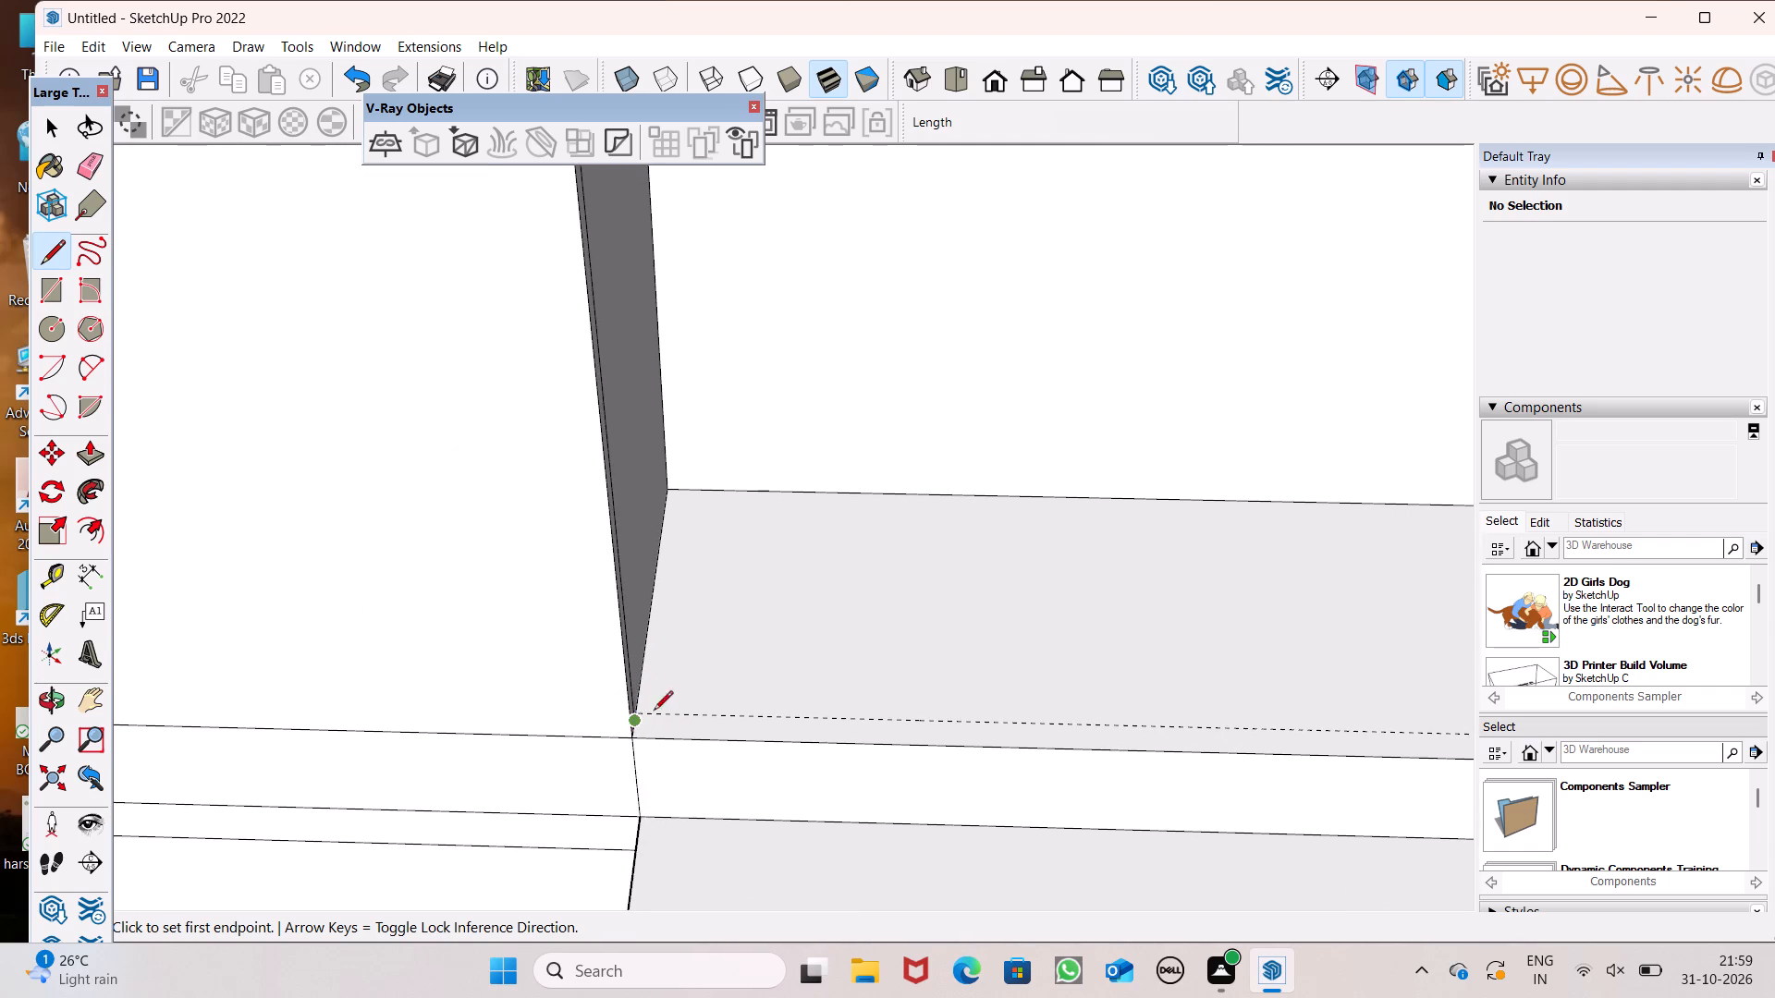
pyautogui.scroll(9, 650, 689)
pyautogui.click(616, 752)
pyautogui.scroll(-16, 747, 714)
pyautogui.scroll(4, 1357, 733)
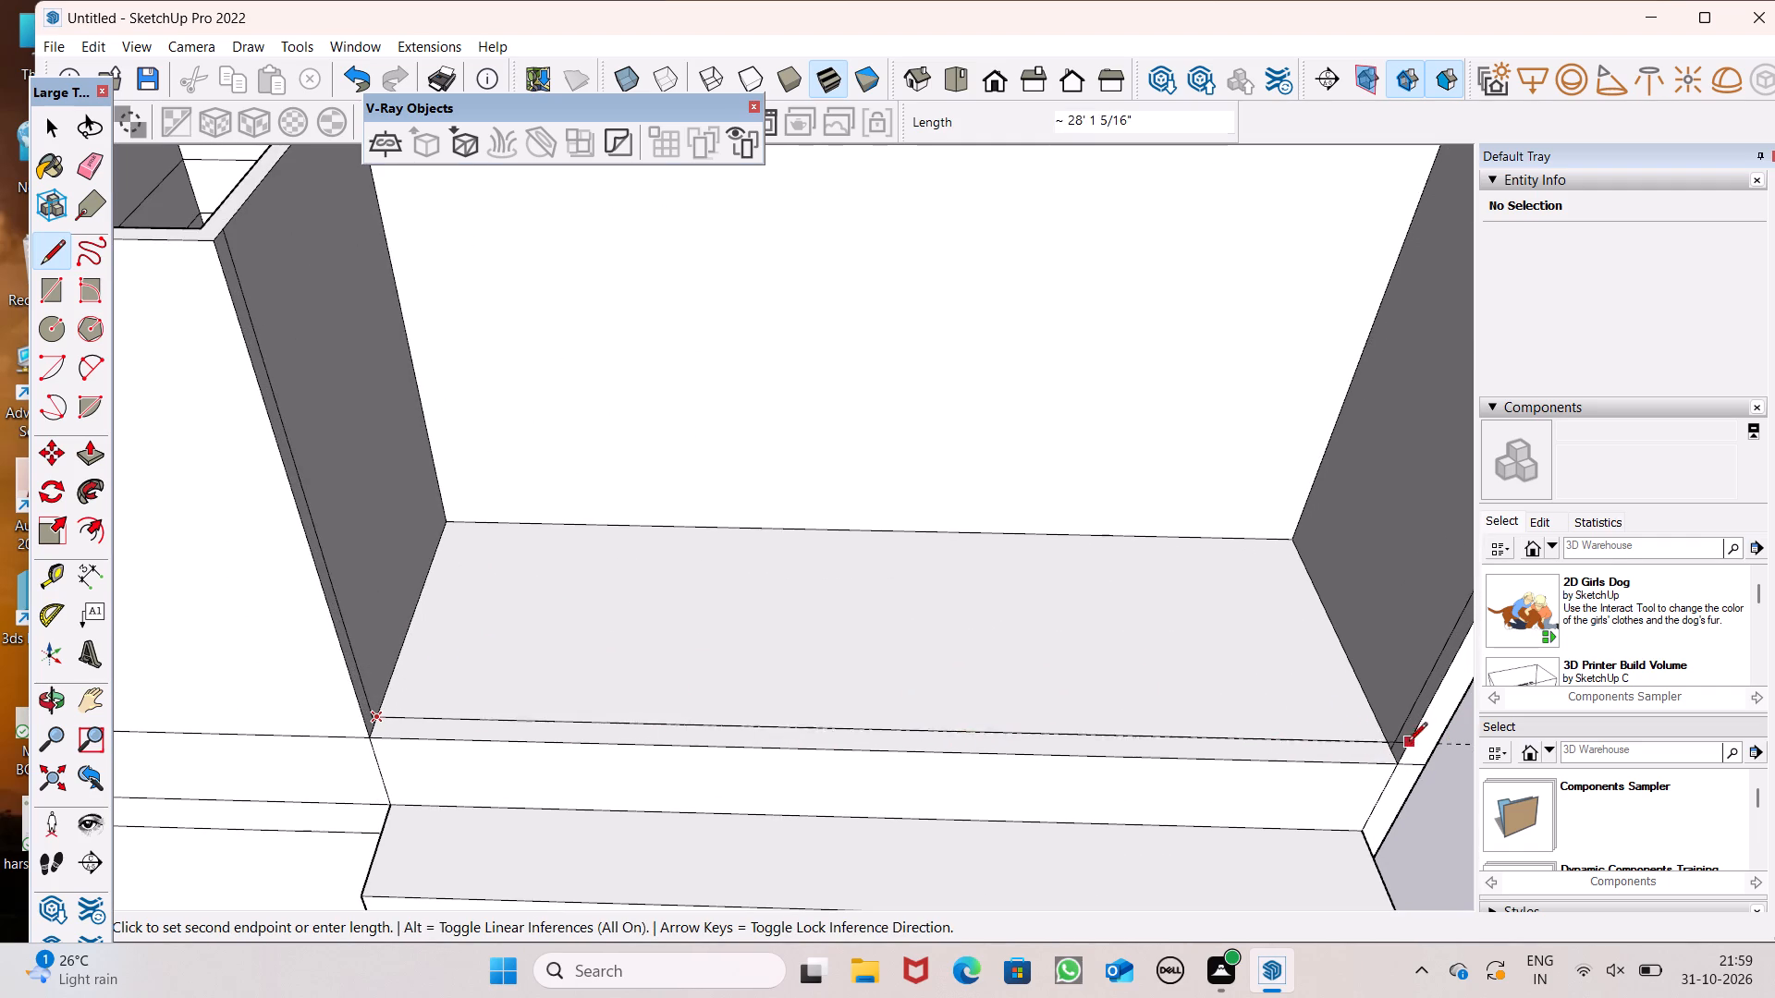
pyautogui.click(1383, 735)
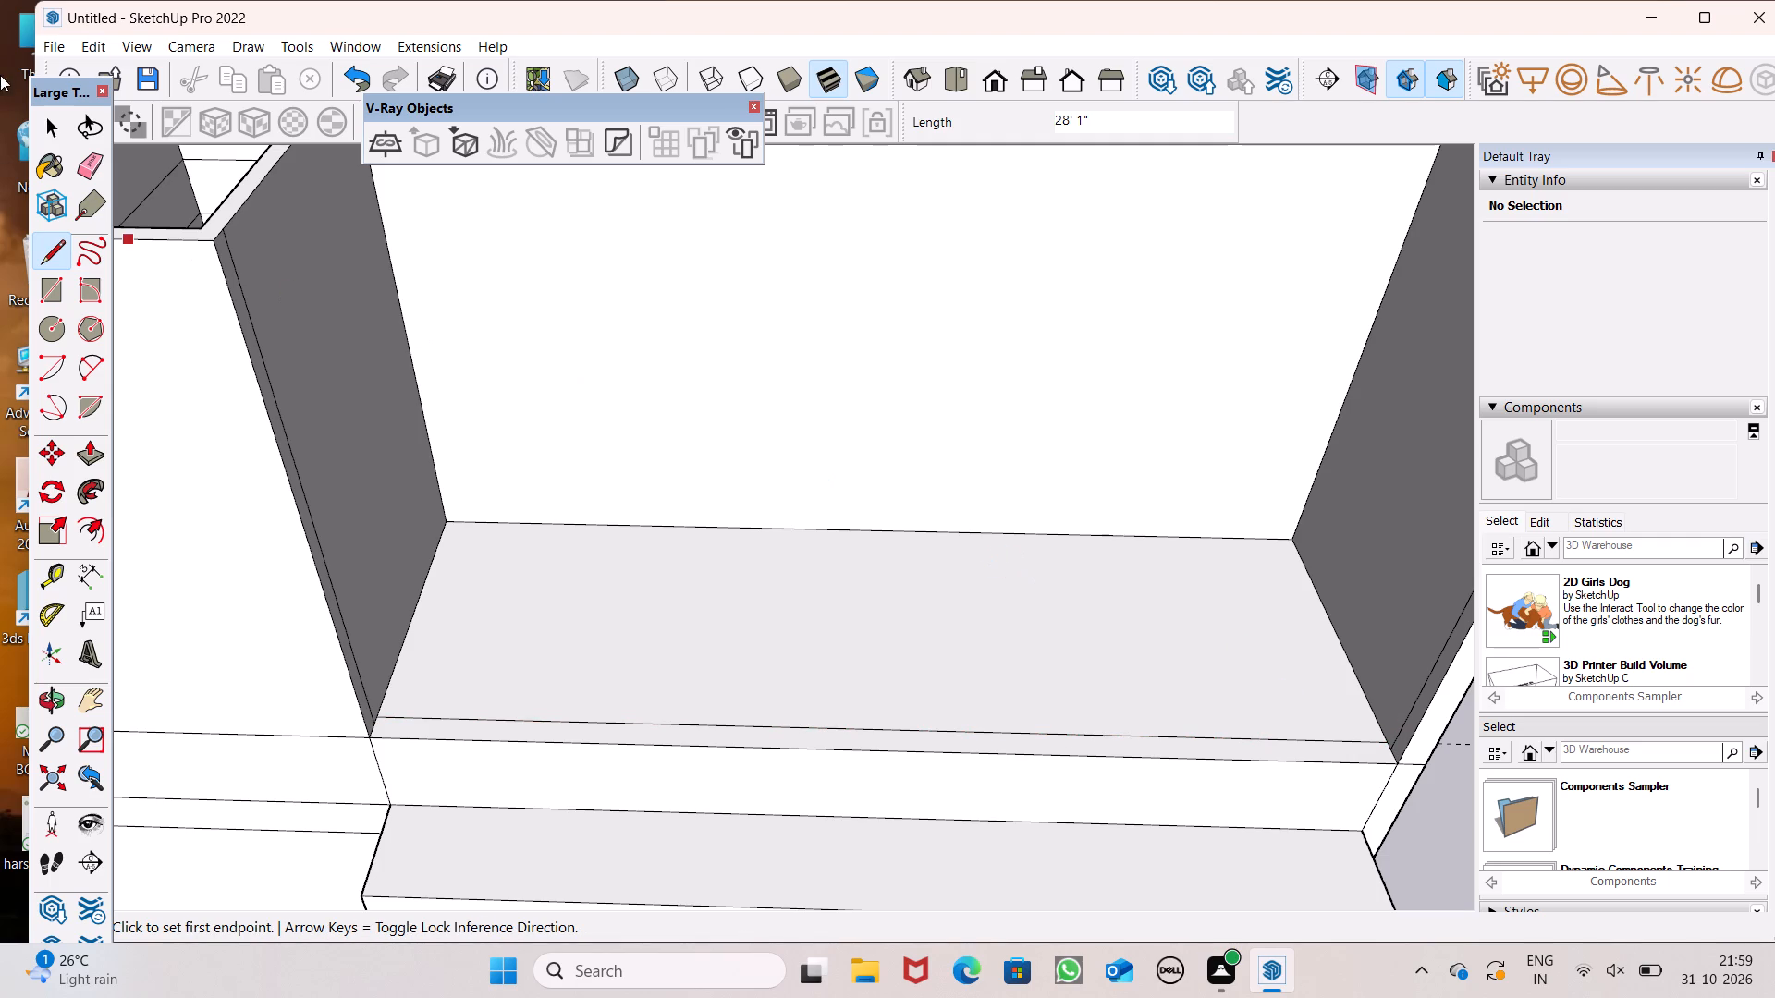
# Erase the vertical edges near the front on the inner faces of the uppermost open bay's two side walls.
pyautogui.moveTo(89, 152); pyautogui.dragTo(93, 164)
pyautogui.scroll(4, 276, 468)
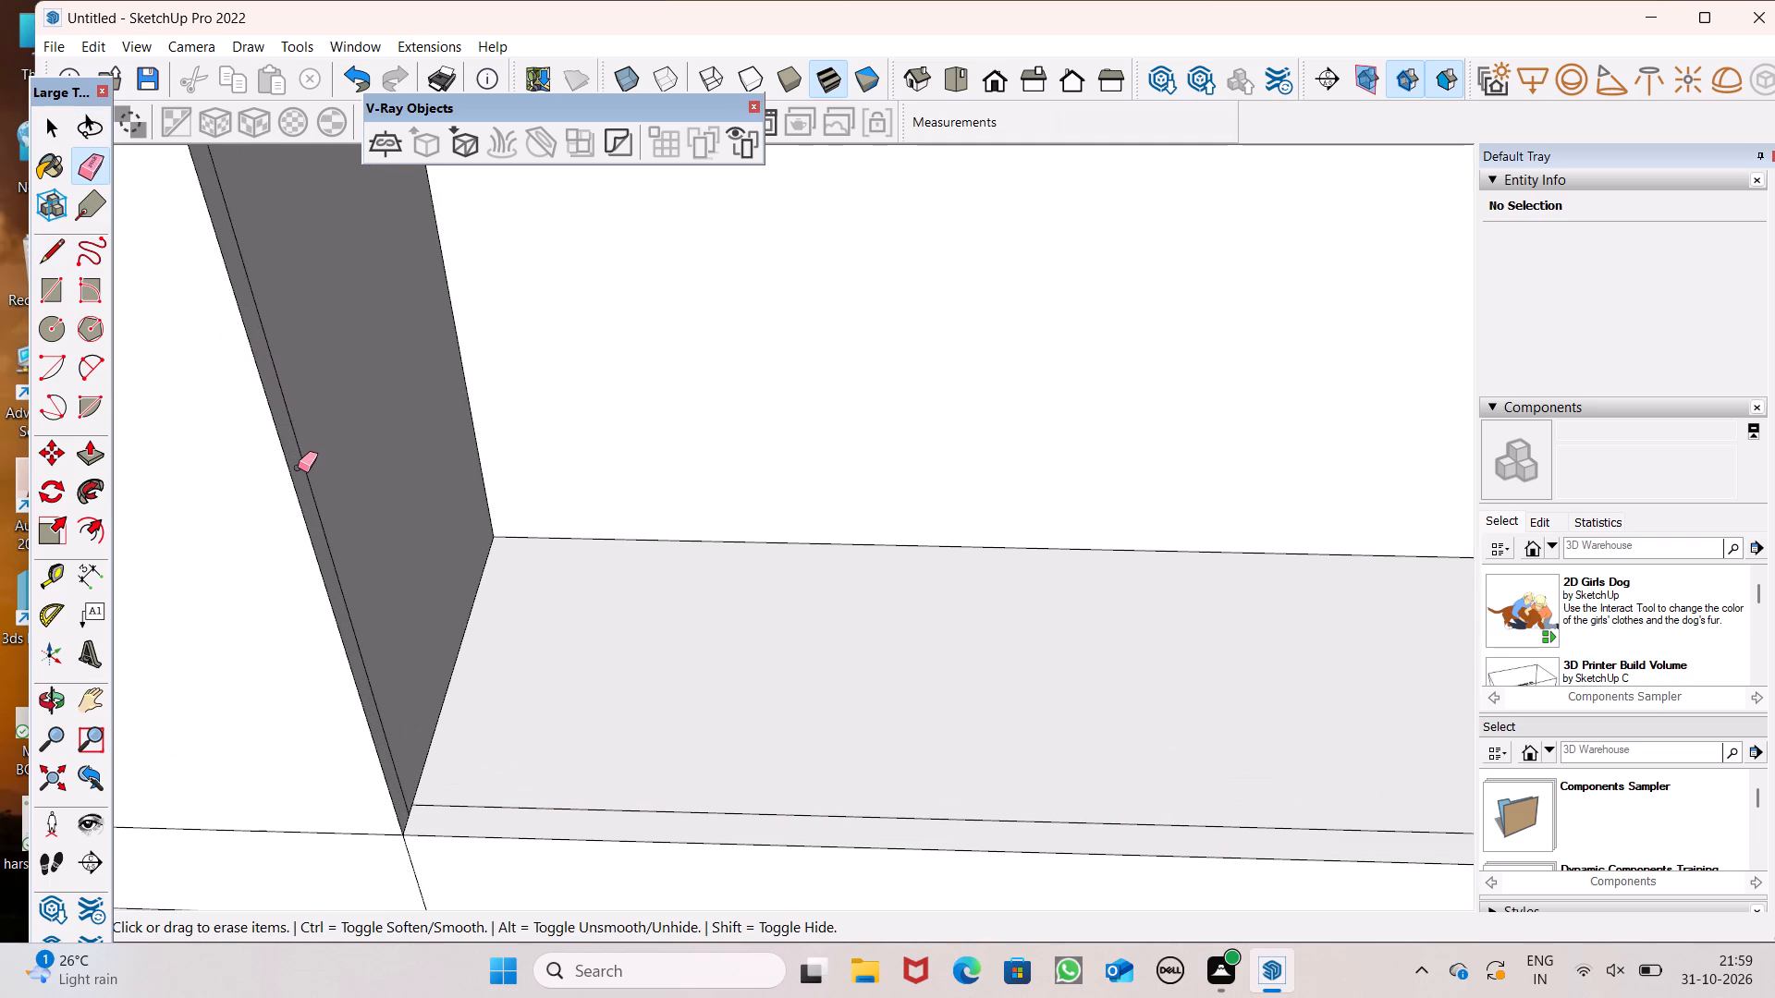
pyautogui.moveTo(300, 467); pyautogui.dragTo(302, 453)
pyautogui.scroll(-11, 304, 422)
pyautogui.scroll(4, 721, 534)
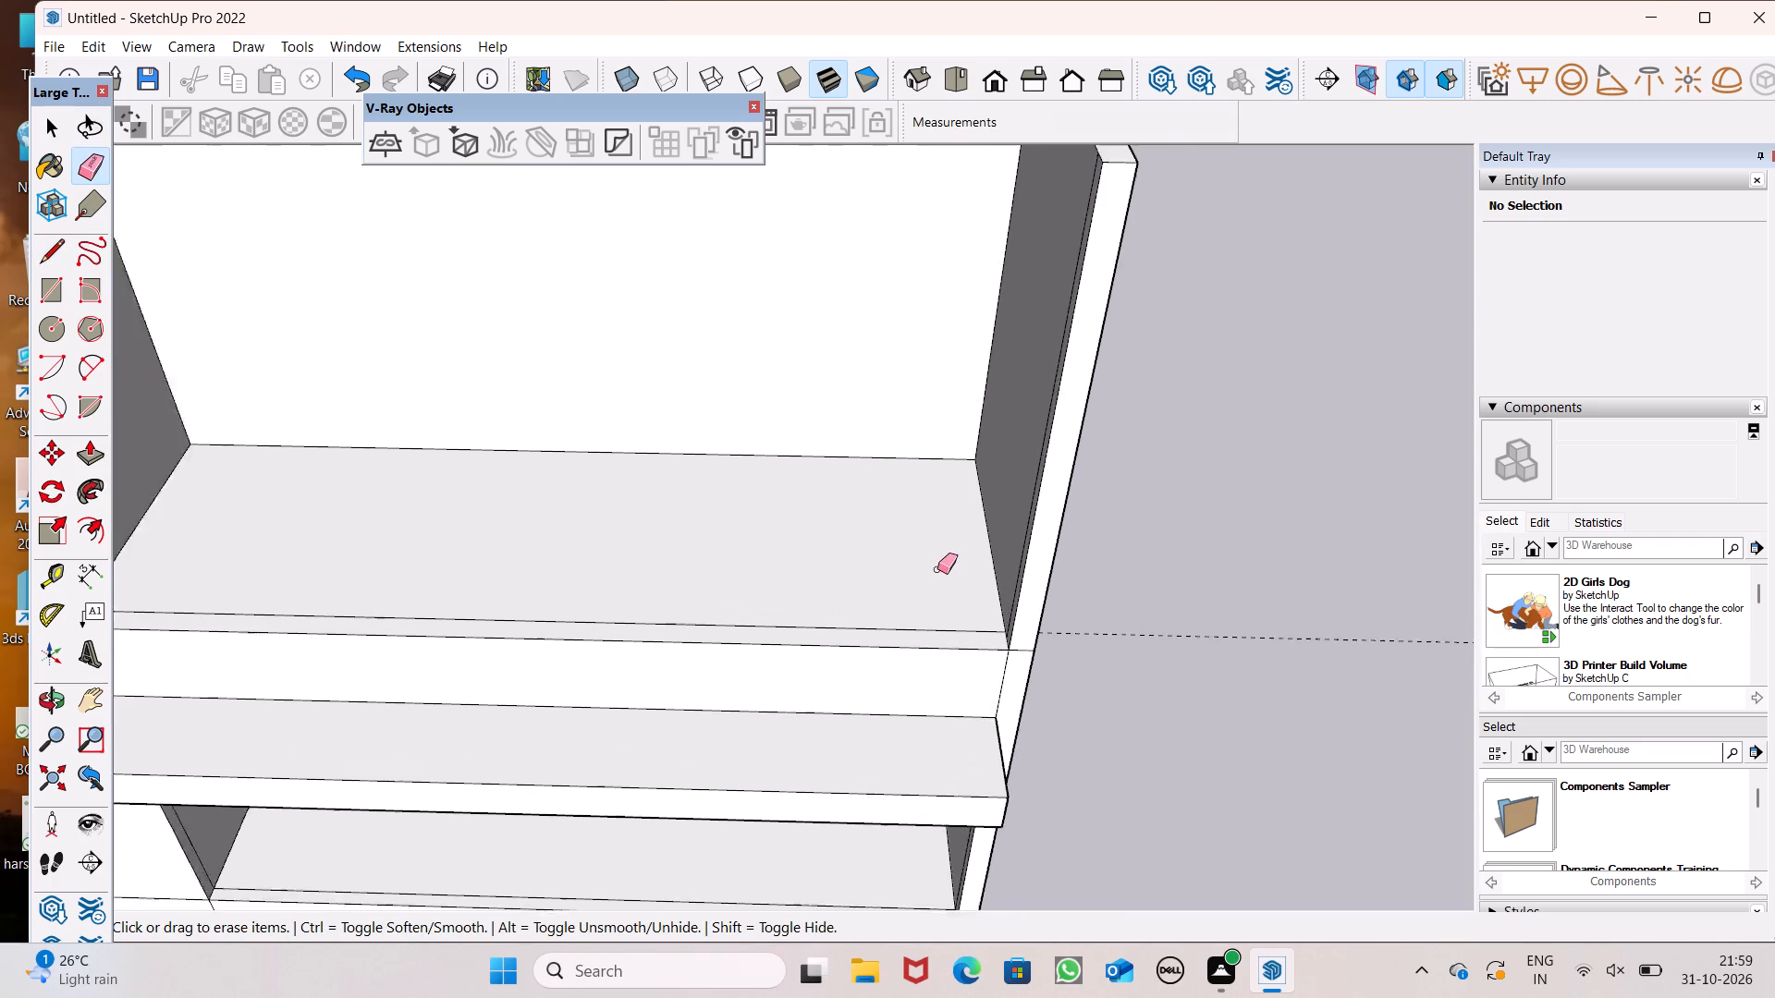
pyautogui.scroll(2, 937, 569)
pyautogui.moveTo(1029, 572); pyautogui.dragTo(1260, 577, button='middle')
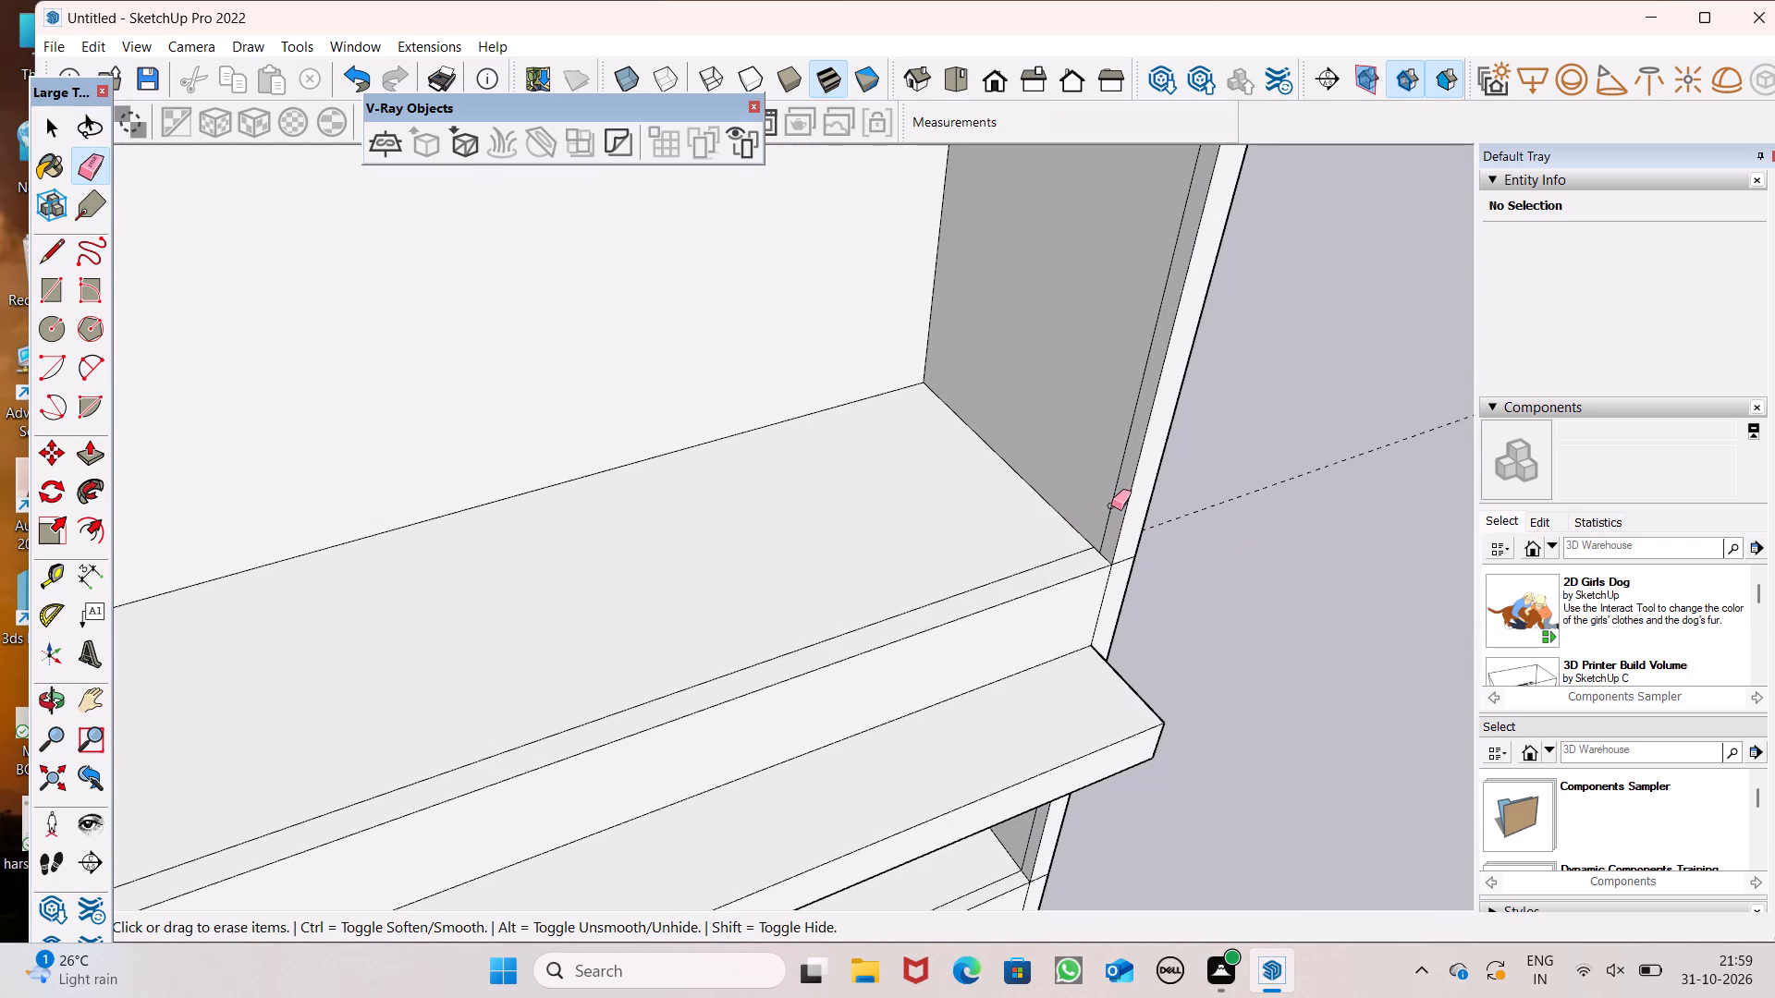
pyautogui.moveTo(1112, 505); pyautogui.dragTo(1081, 497)
# Examine the whole building and its uppermost open bay from frontal and elevated angles.
pyautogui.scroll(-8, 1034, 456)
pyautogui.scroll(1, 1077, 491)
pyautogui.moveTo(1077, 493); pyautogui.dragTo(768, 366, button='middle')
pyautogui.scroll(-6, 824, 404)
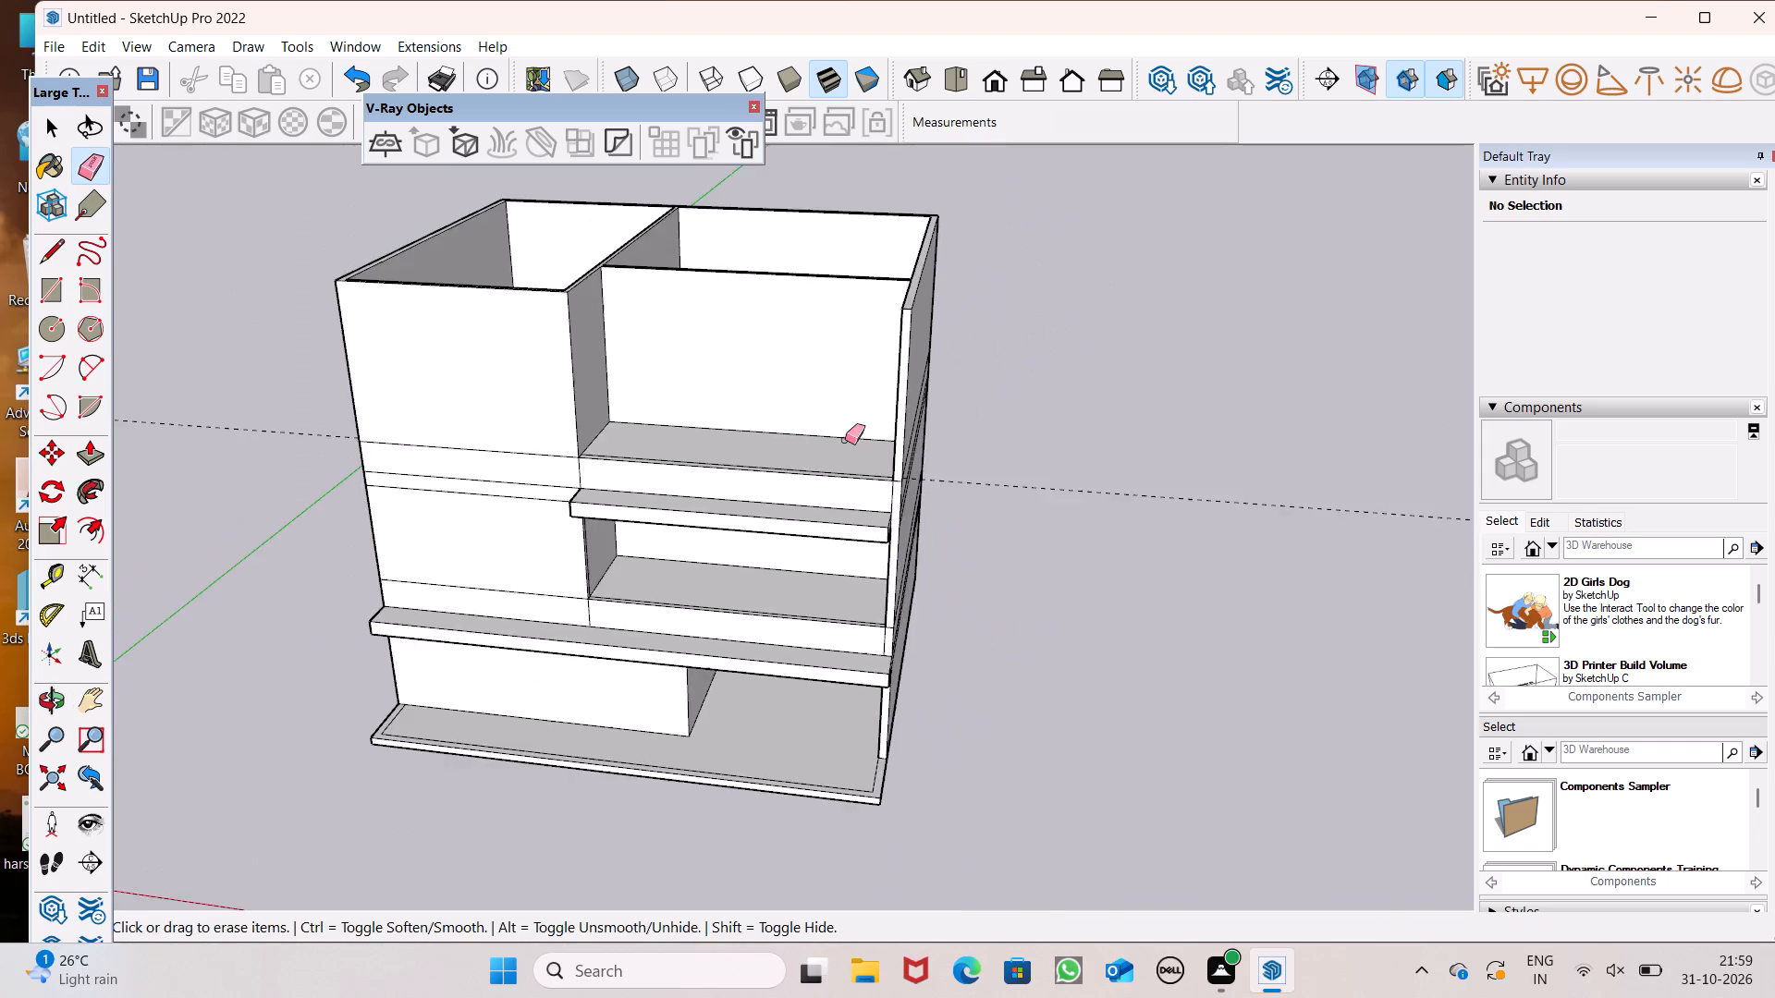
pyautogui.moveTo(881, 352); pyautogui.dragTo(944, 230, button='middle')
pyautogui.scroll(1, 944, 230)
pyautogui.scroll(-3, 949, 258)
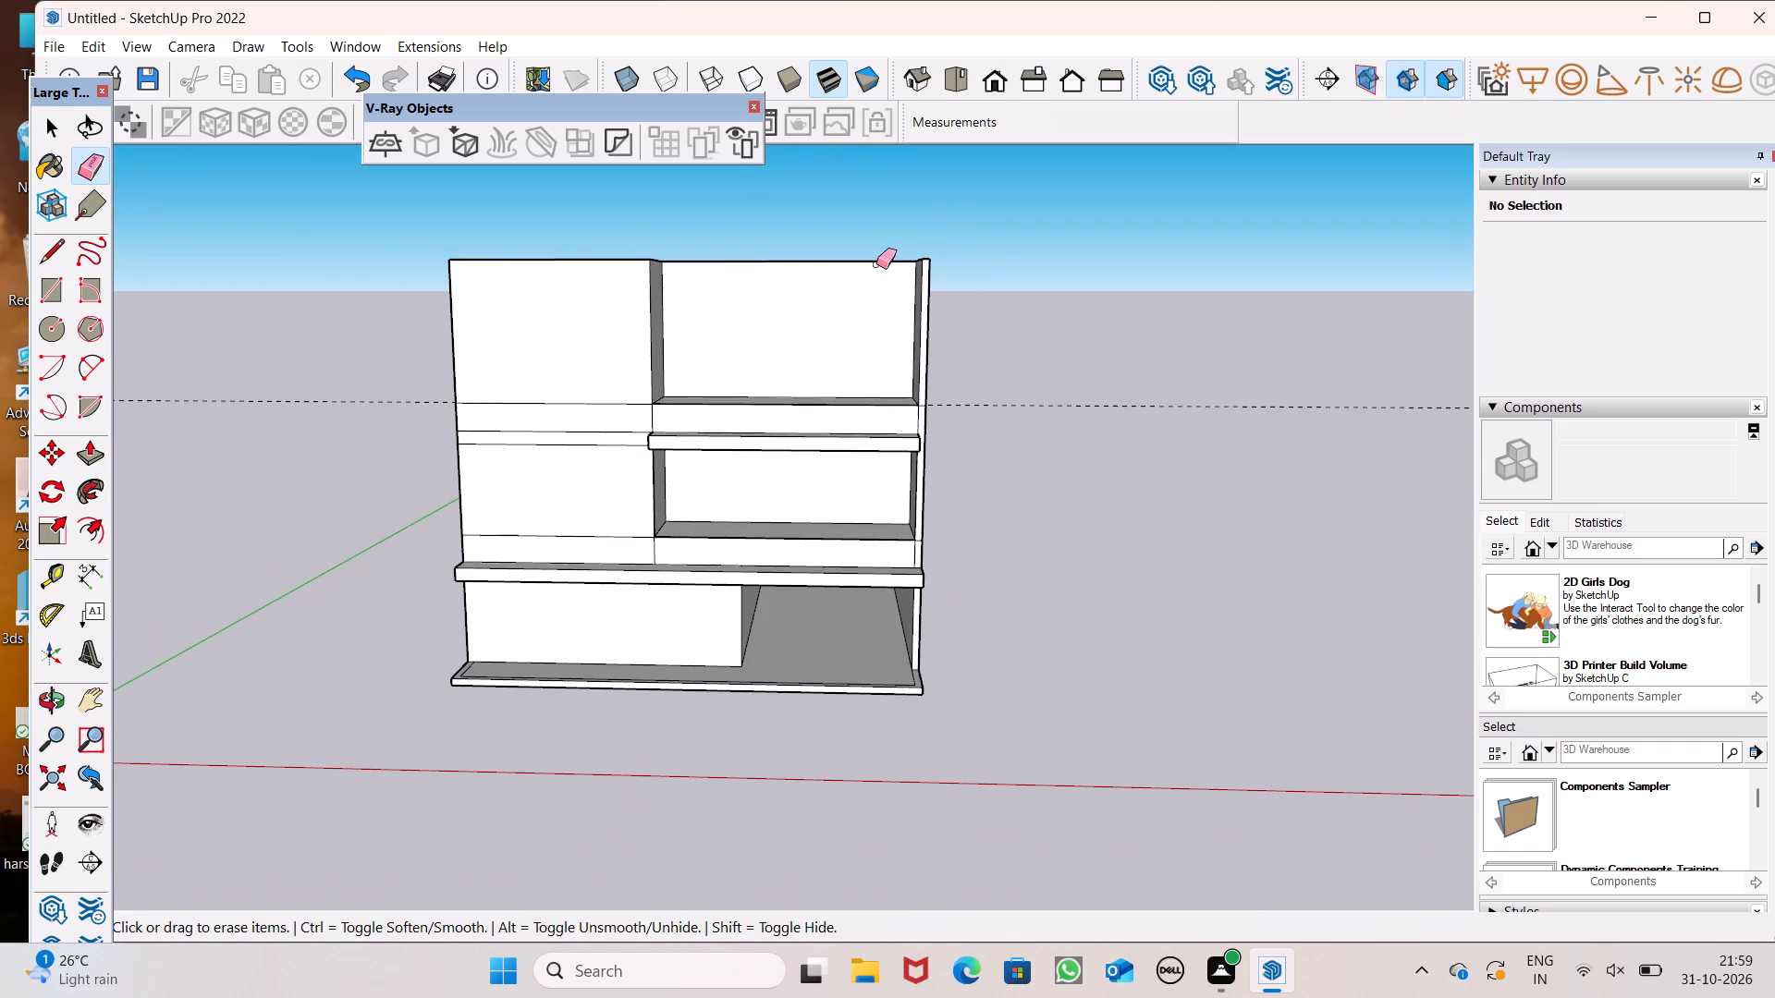
pyautogui.scroll(6, 786, 286)
pyautogui.scroll(-3, 786, 286)
pyautogui.moveTo(821, 383); pyautogui.dragTo(825, 437, button='middle')
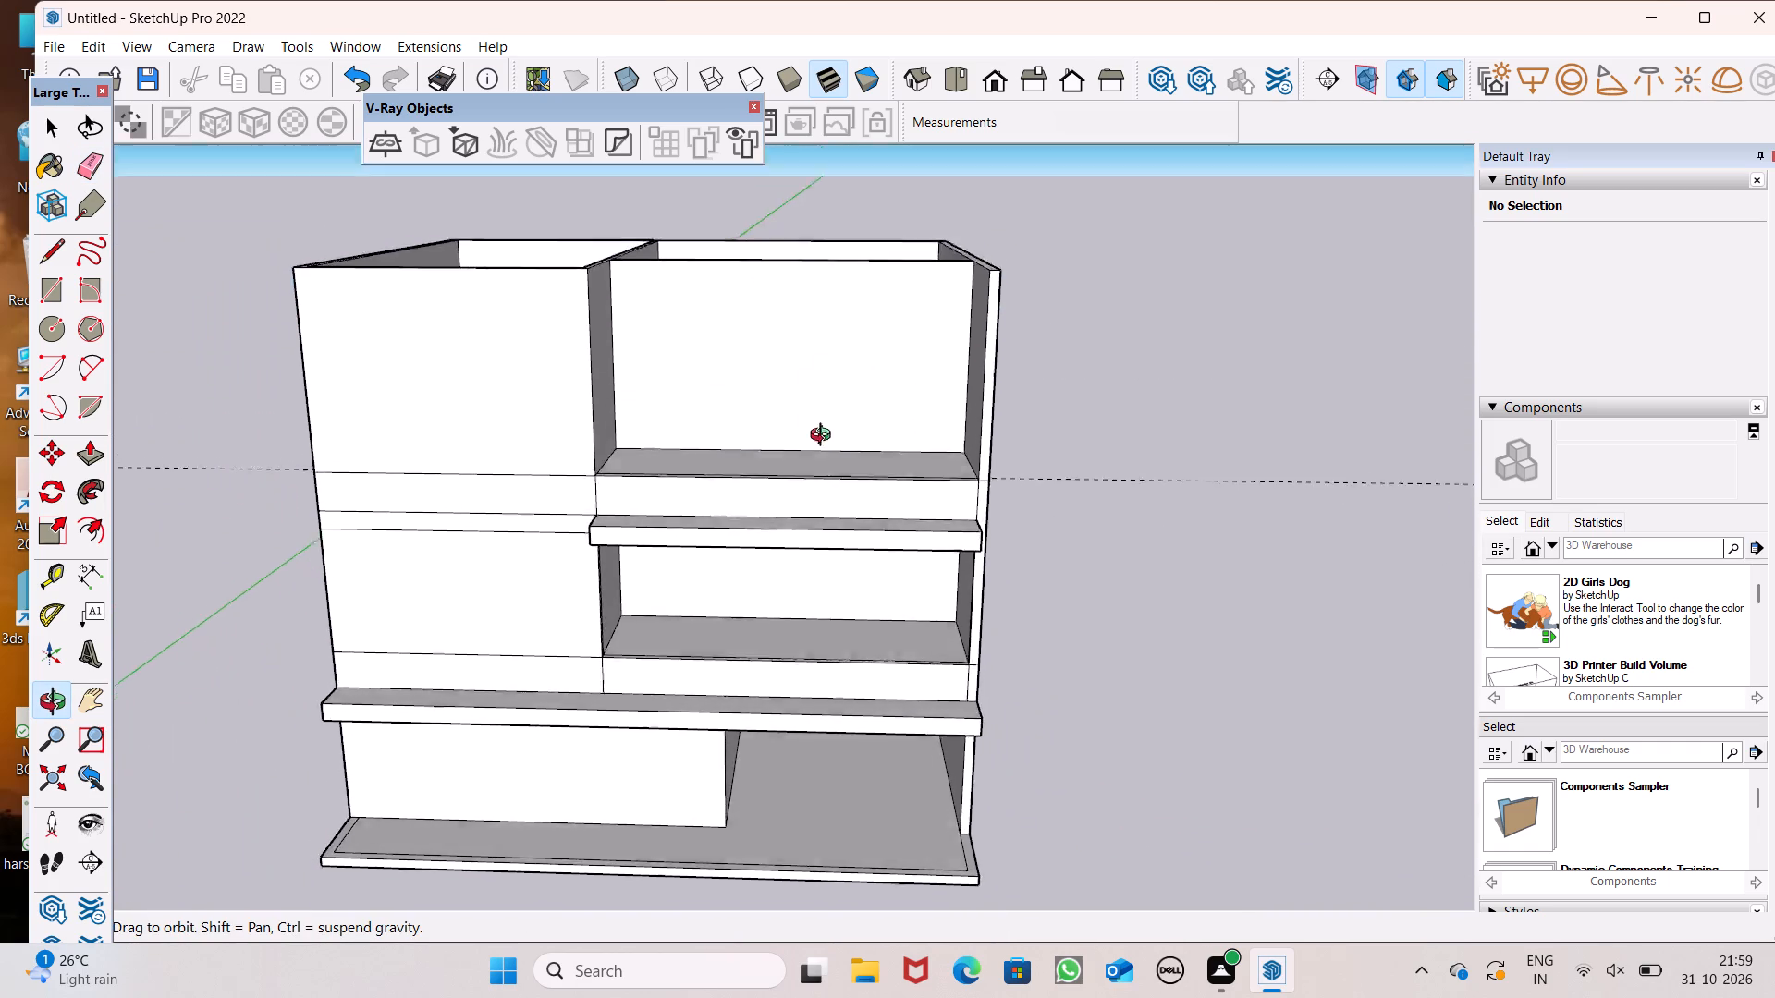
pyautogui.moveTo(825, 437); pyautogui.dragTo(804, 561, button='middle')
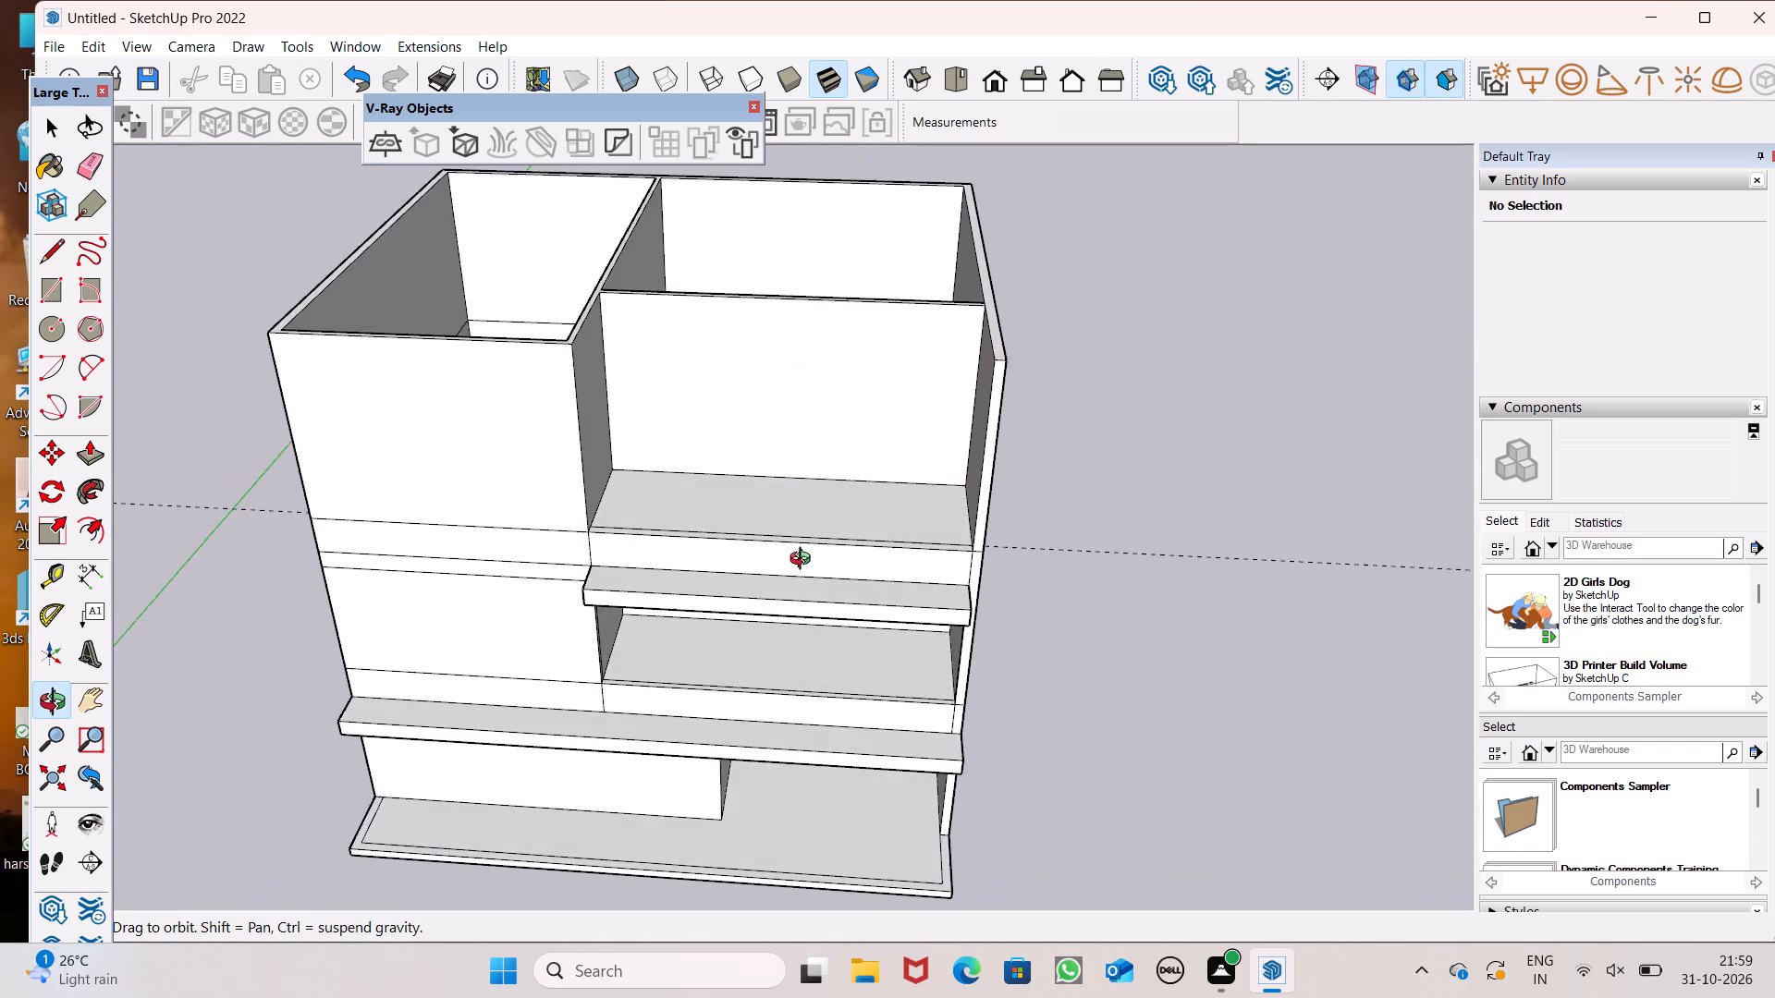
pyautogui.moveTo(804, 561); pyautogui.dragTo(806, 641, button='middle')
# Push/Pull the 9" floor strip of the uppermost open bay up to the surrounding wall tops as a front wall.
pyautogui.scroll(2, 610, 465)
pyautogui.moveTo(746, 570); pyautogui.dragTo(751, 590, button='middle')
pyautogui.moveTo(84, 456); pyautogui.dragTo(175, 485)
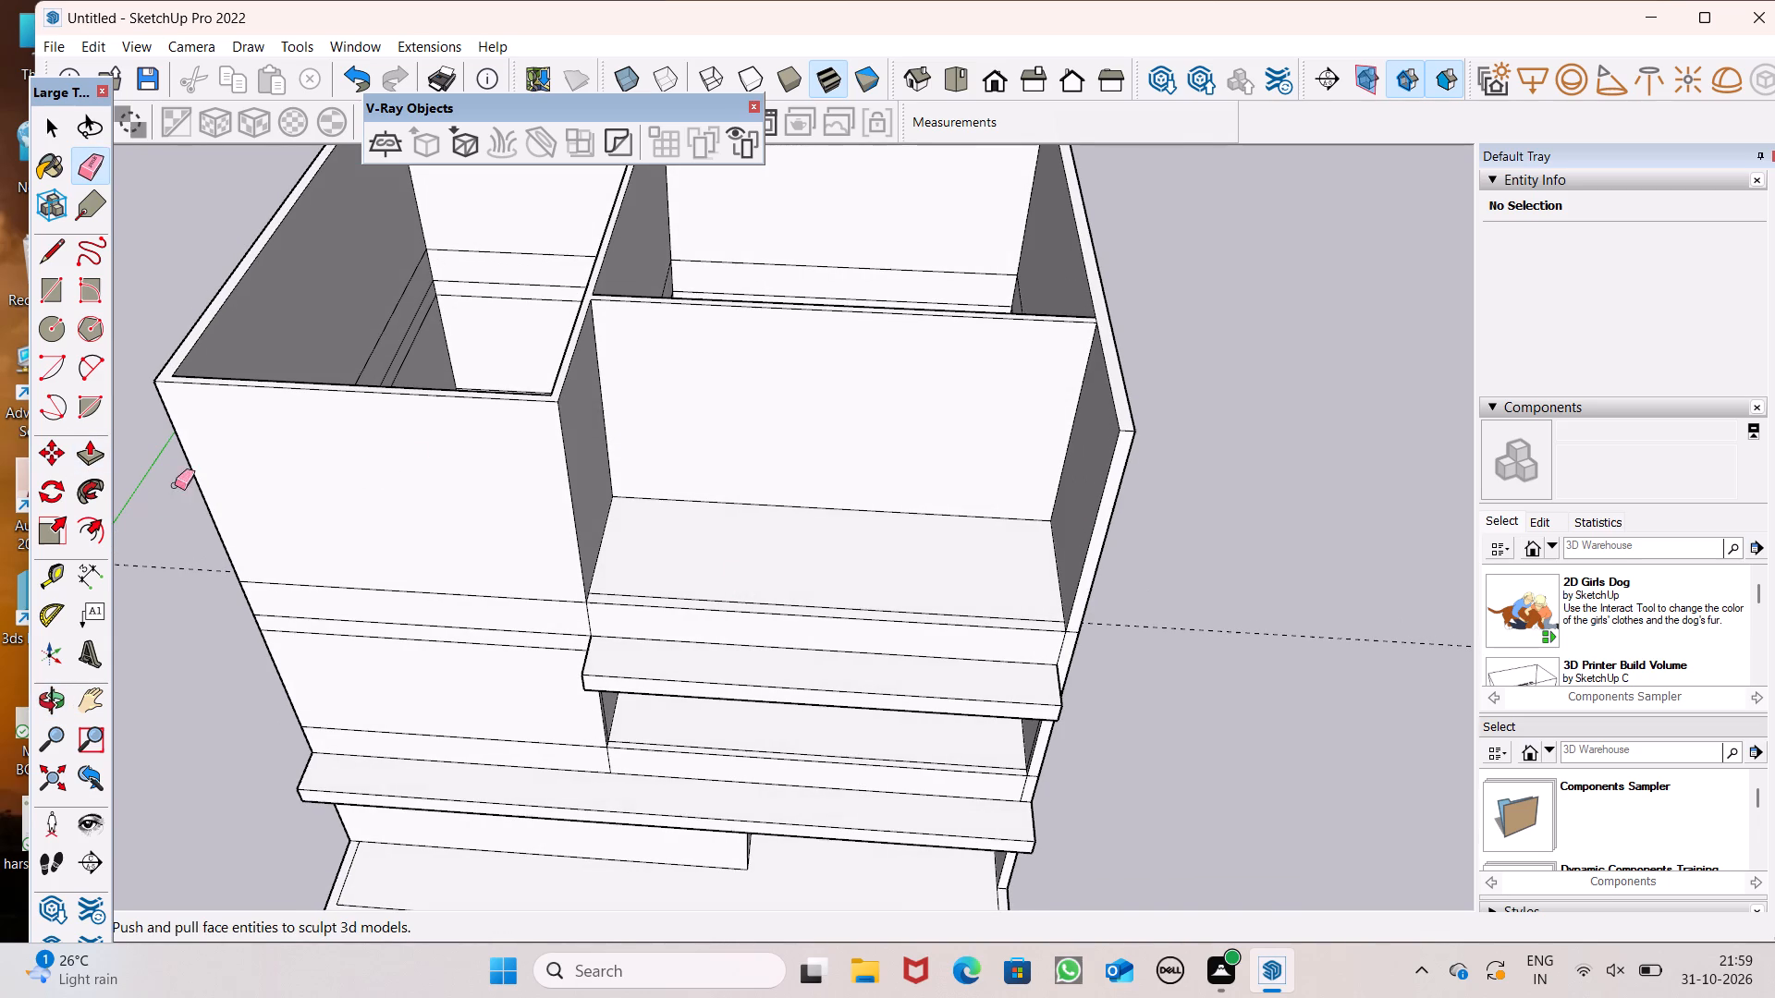
pyautogui.moveTo(175, 485); pyautogui.dragTo(134, 476)
pyautogui.scroll(5, 557, 570)
pyautogui.press('space')
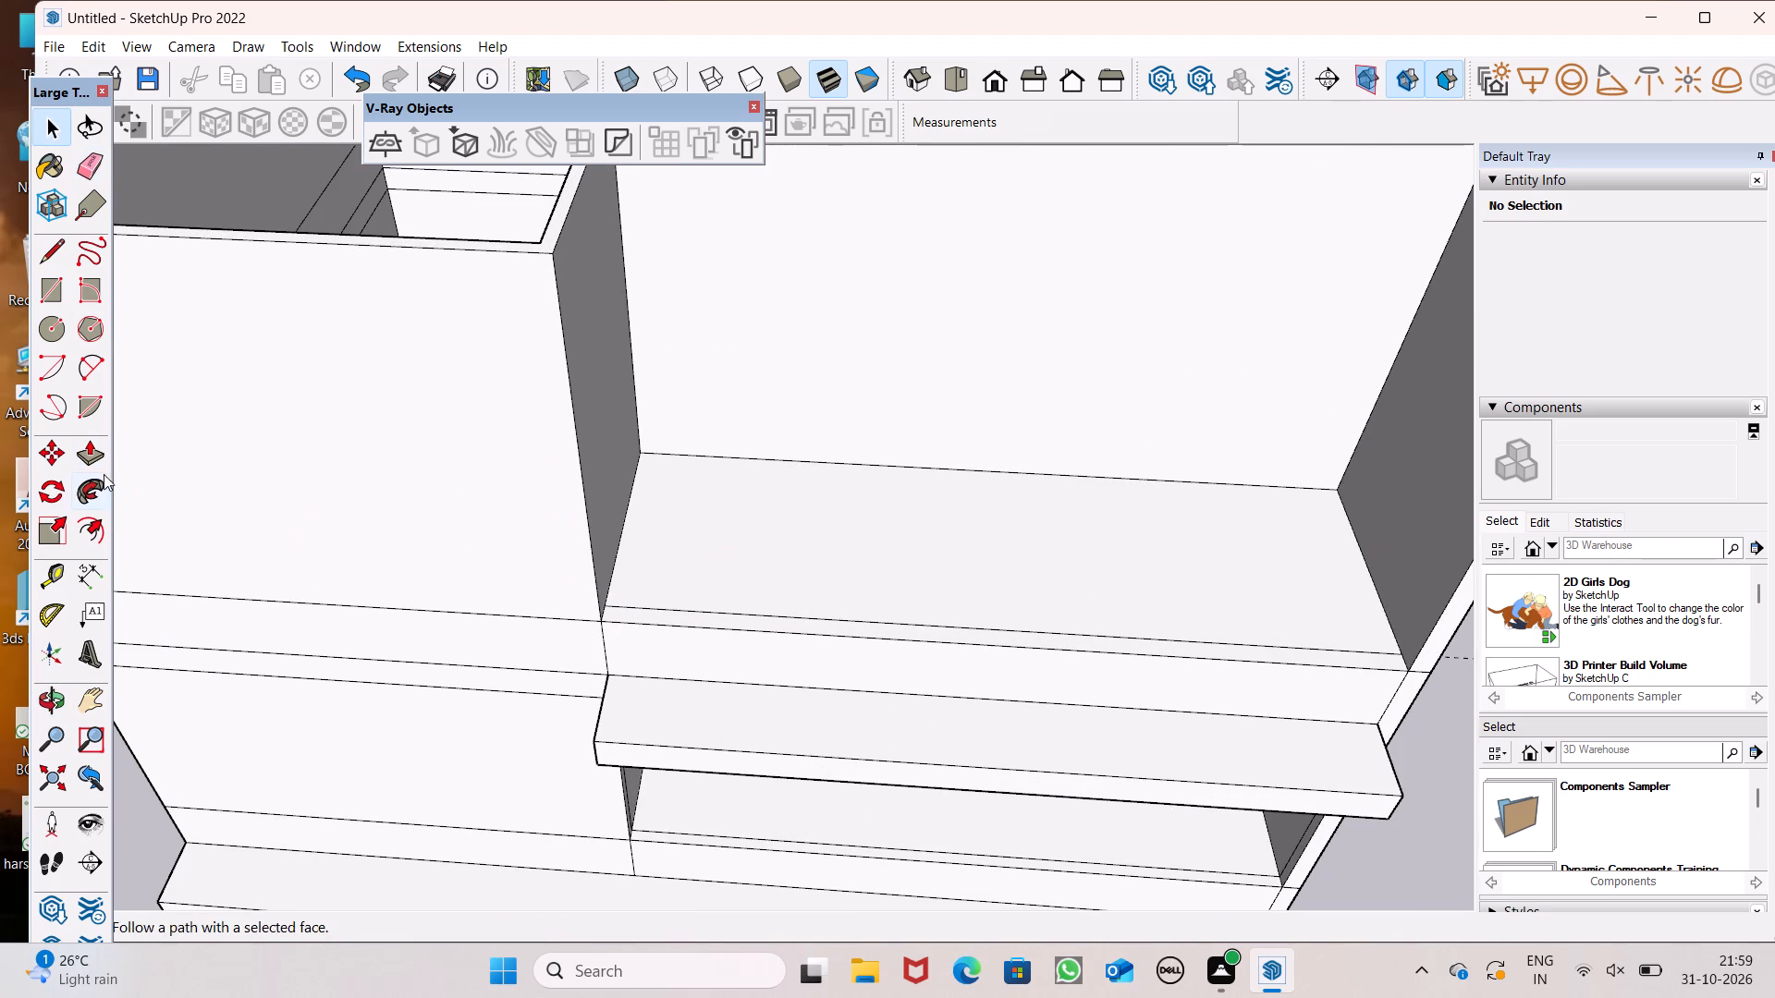
pyautogui.click(103, 466)
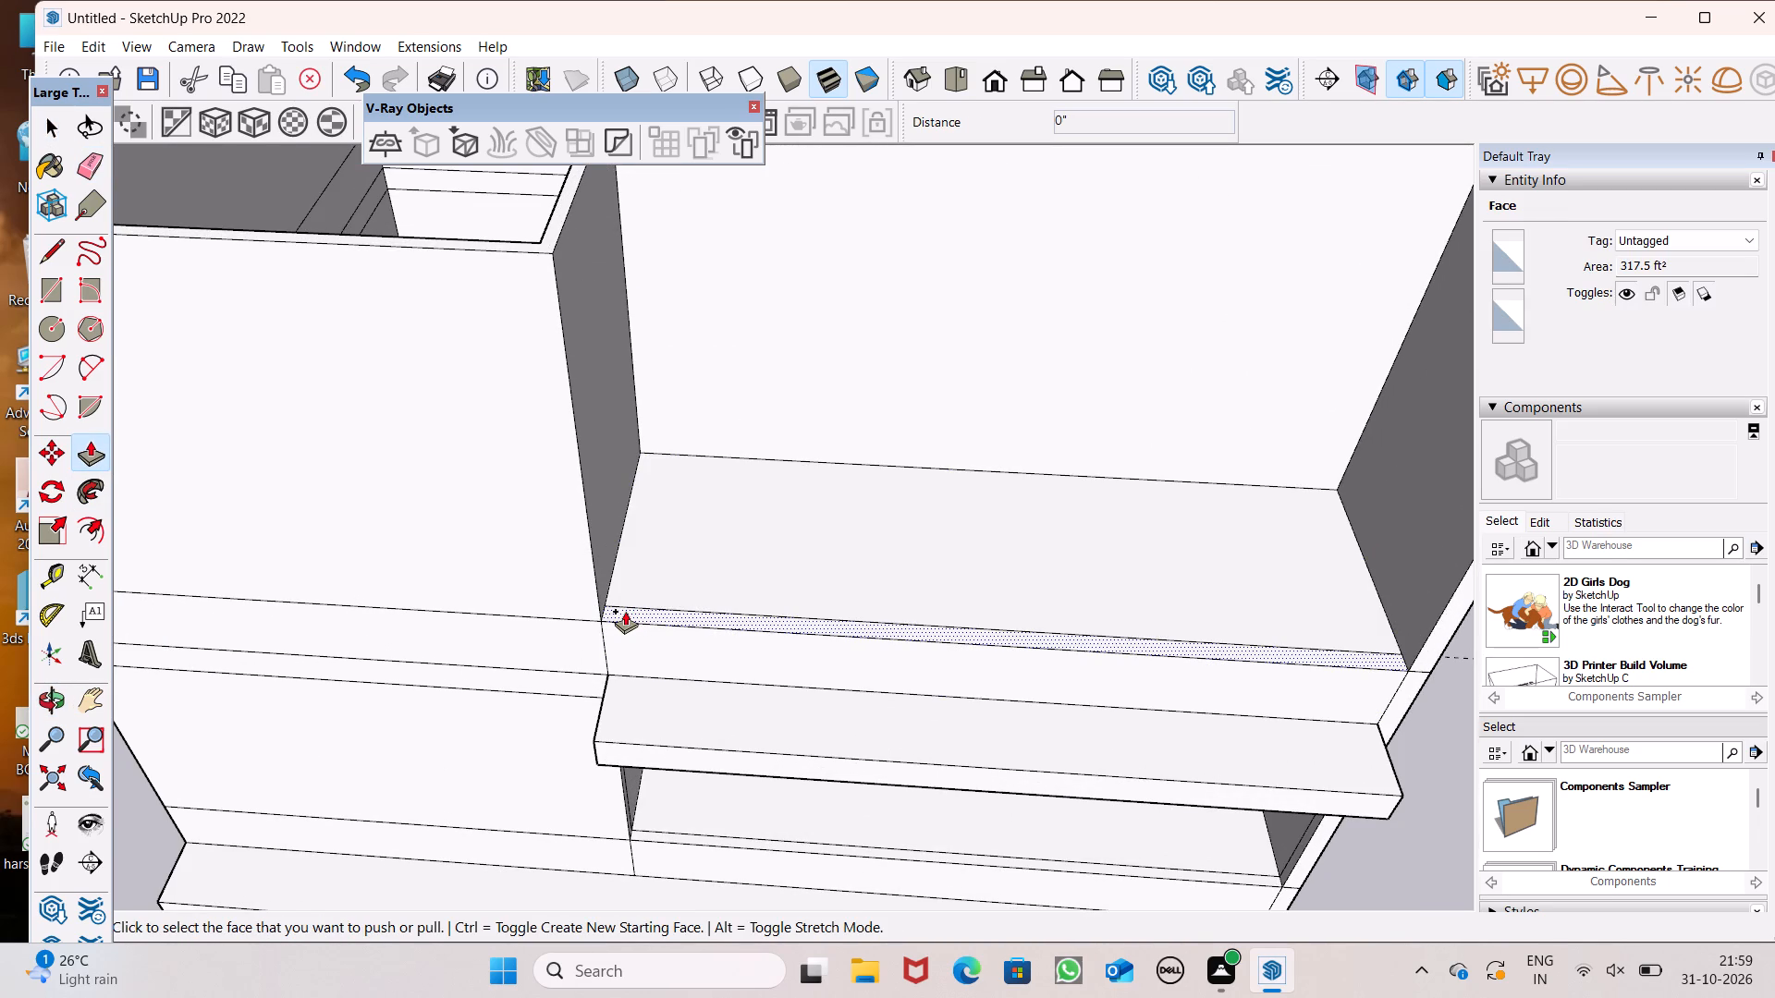
pyautogui.moveTo(624, 614); pyautogui.dragTo(542, 274)
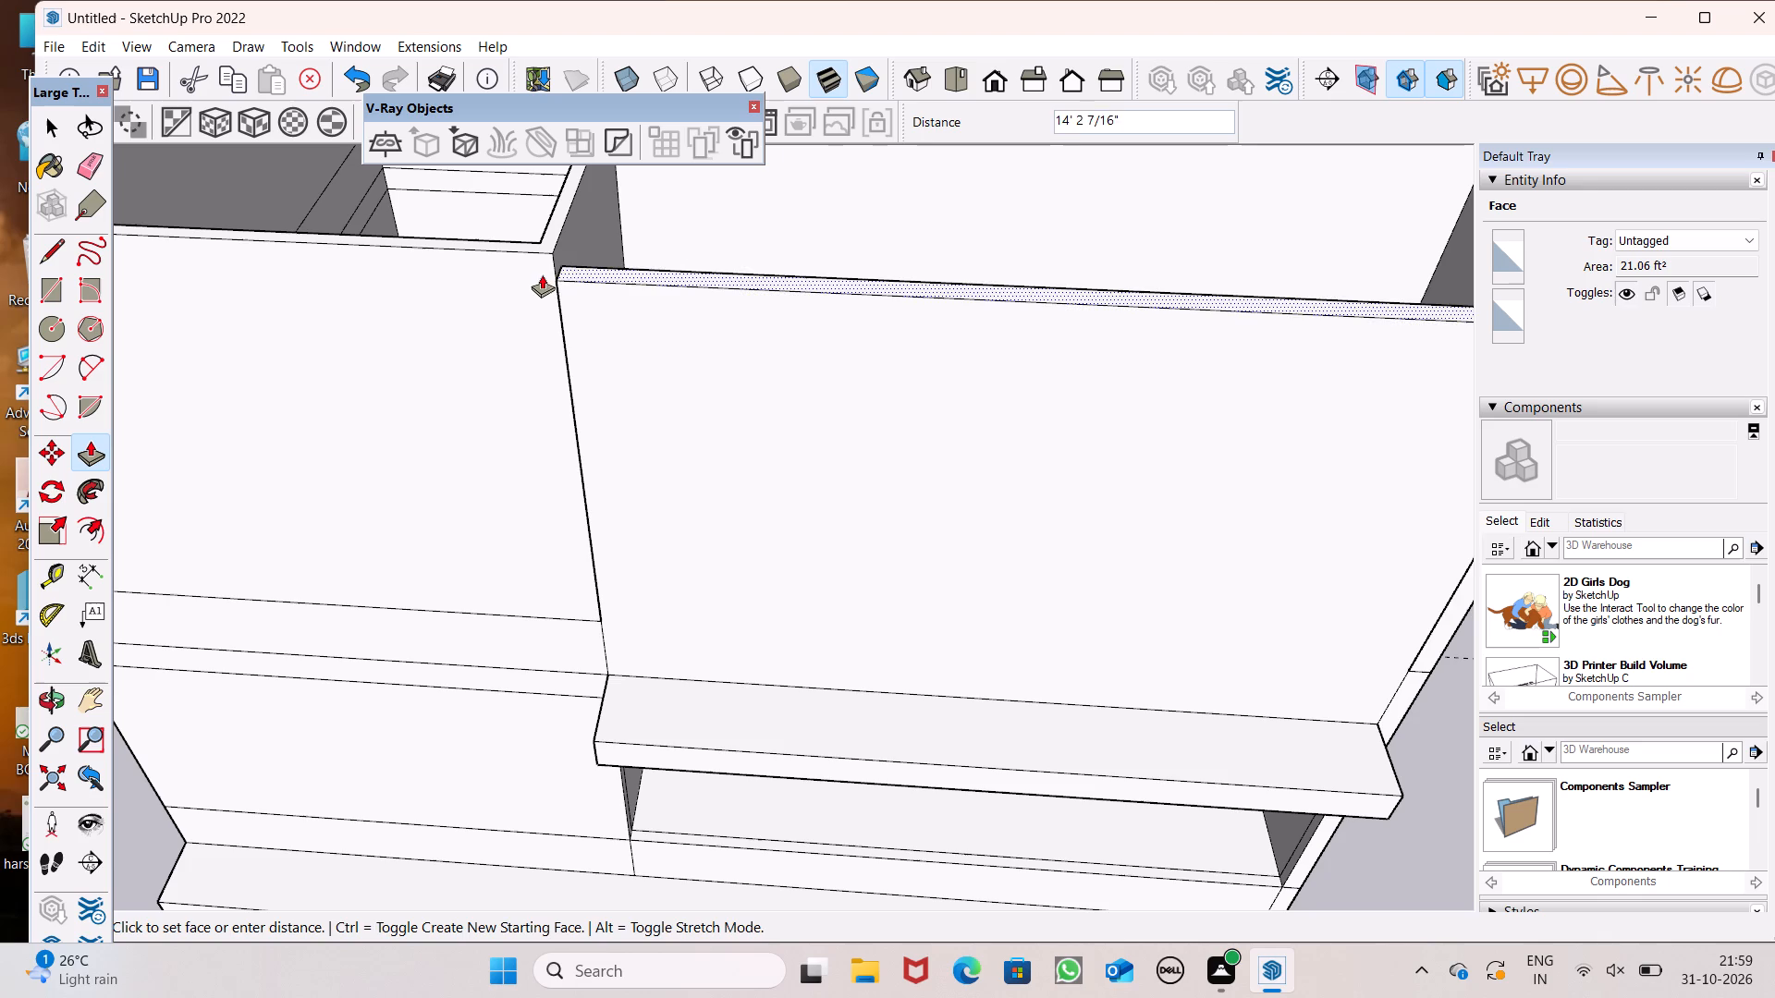
pyautogui.moveTo(542, 274); pyautogui.dragTo(543, 256)
pyautogui.scroll(-4, 358, 383)
pyautogui.press('space')
pyautogui.moveTo(408, 439); pyautogui.dragTo(432, 221, button='middle')
pyautogui.scroll(-3, 442, 358)
pyautogui.moveTo(445, 371); pyautogui.dragTo(444, 327, button='middle')
pyautogui.scroll(1, 444, 327)
pyautogui.scroll(-6, 451, 471)
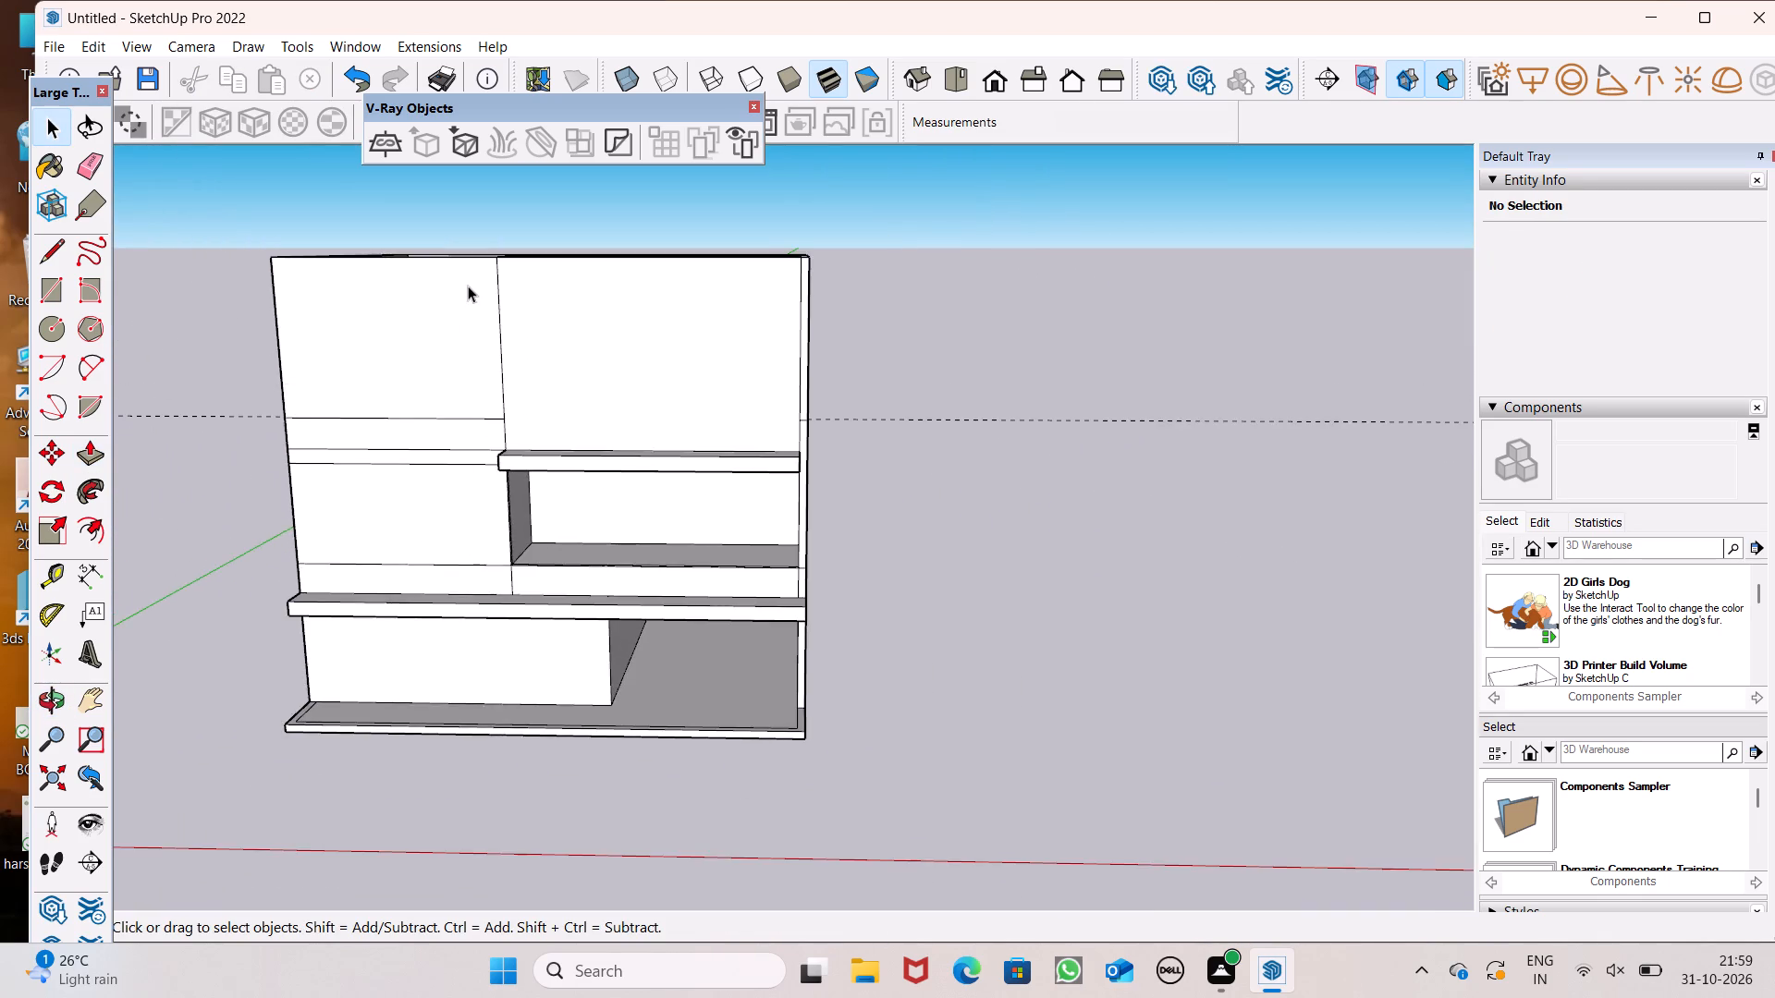
# Place a horizontal guide about 2' 2" below the top edge of the uppermost bay's front wall.
pyautogui.scroll(6, 468, 282)
pyautogui.moveTo(521, 304); pyautogui.dragTo(557, 283, button='middle')
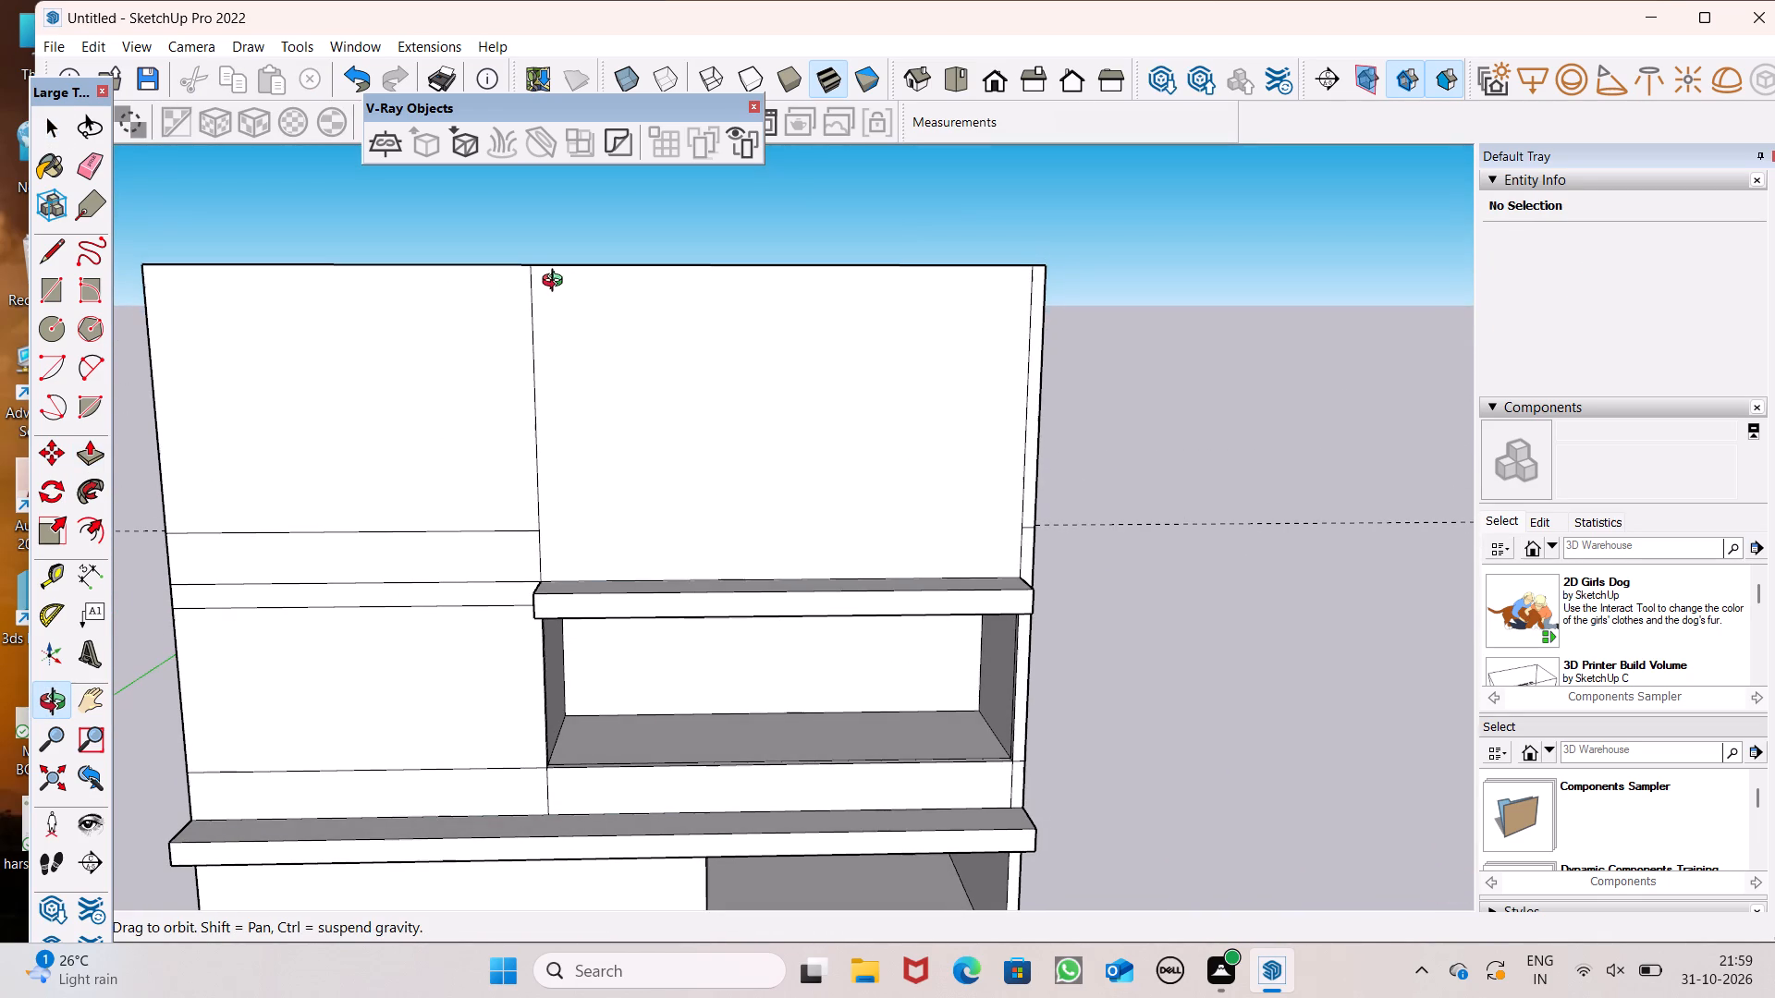
pyautogui.moveTo(557, 283); pyautogui.dragTo(560, 286, button='middle')
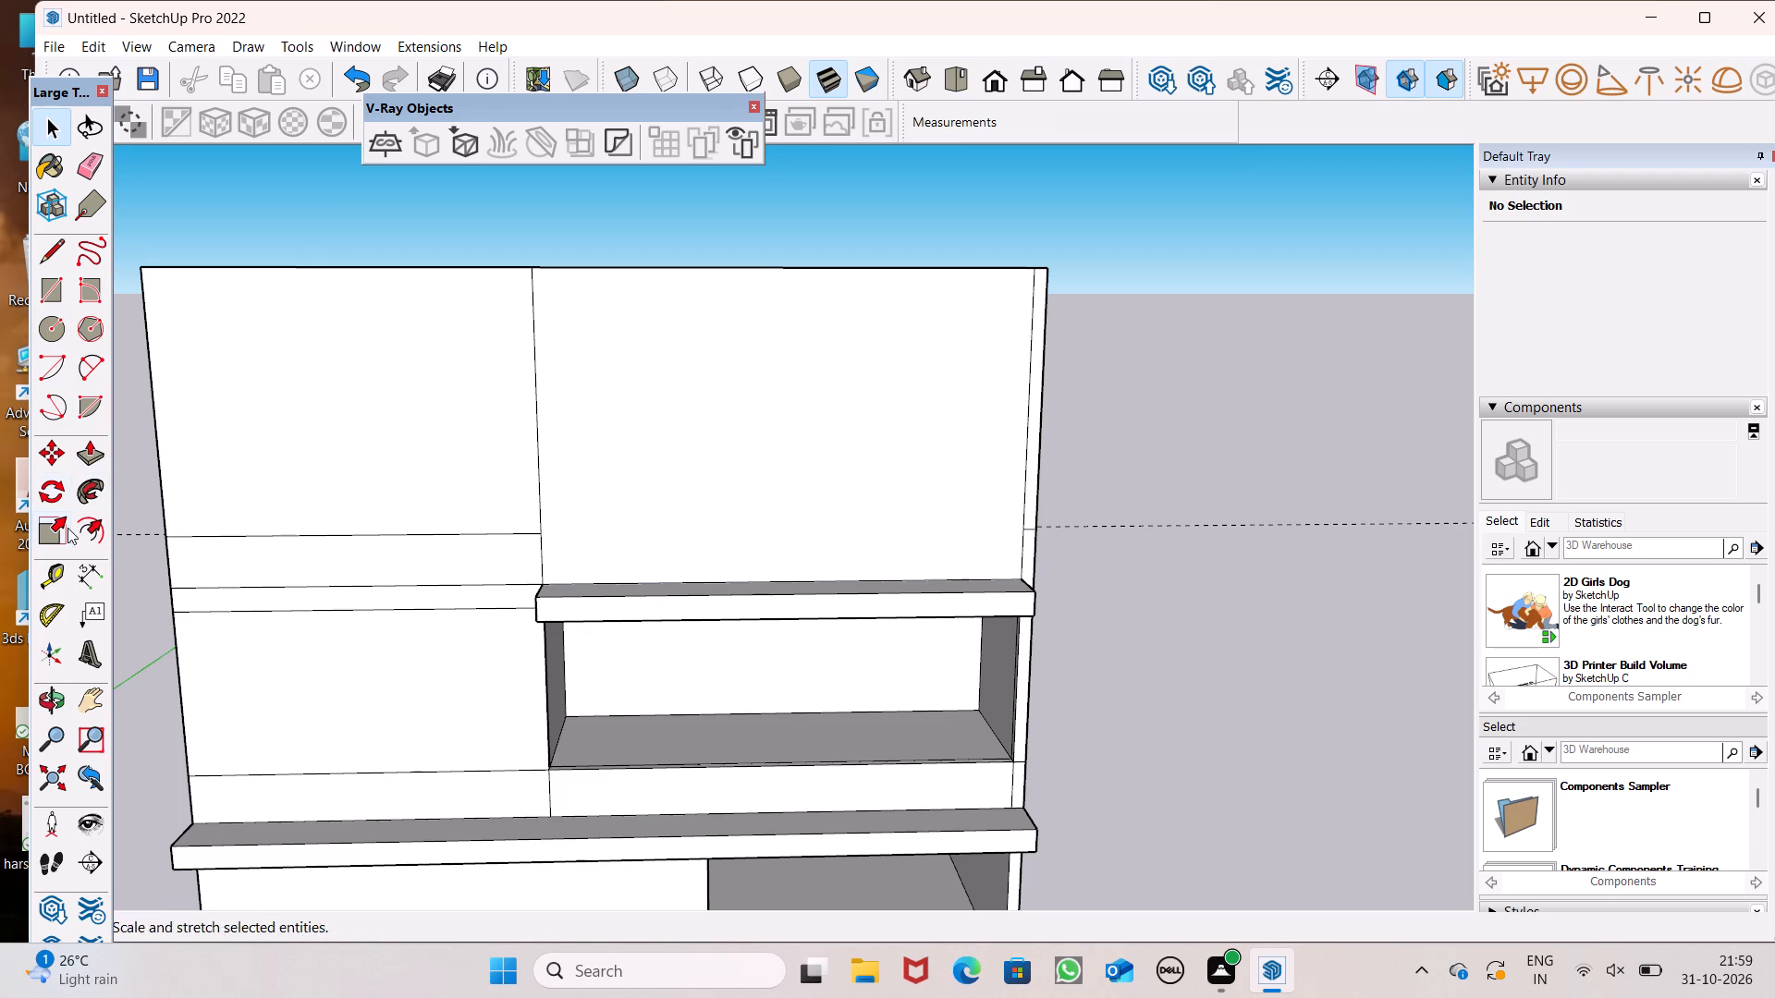
pyautogui.click(61, 573)
pyautogui.click(619, 272)
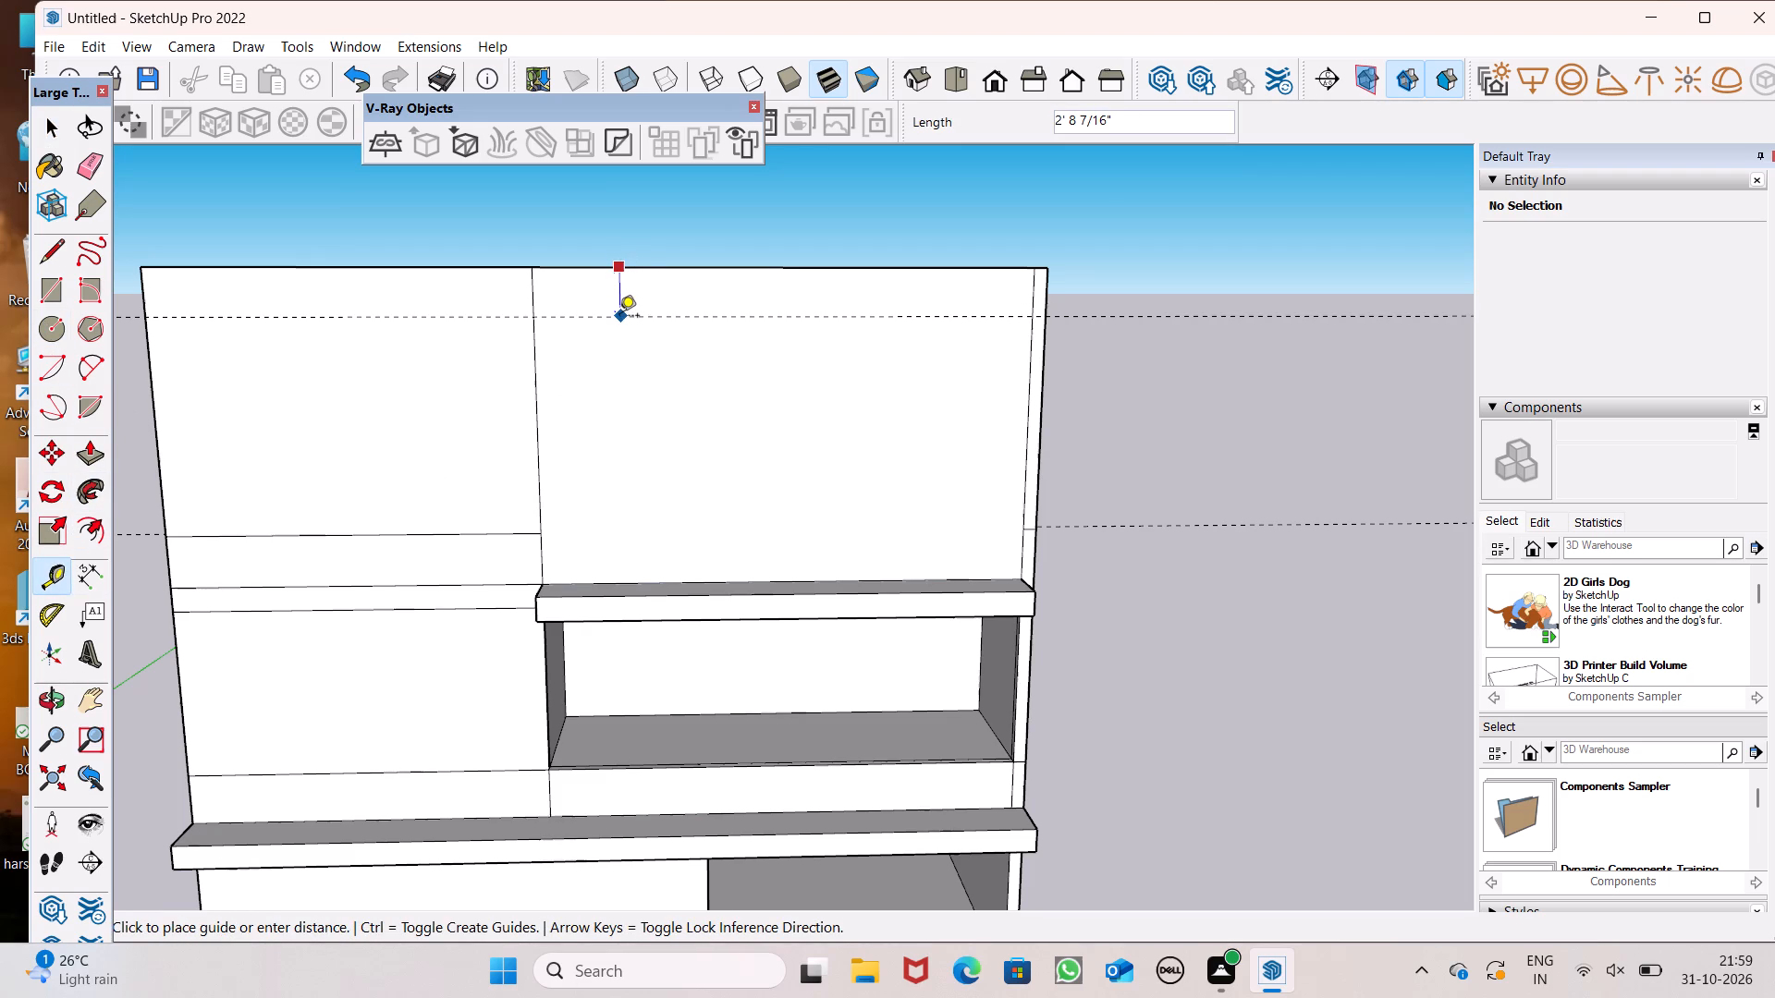
pyautogui.click(619, 307)
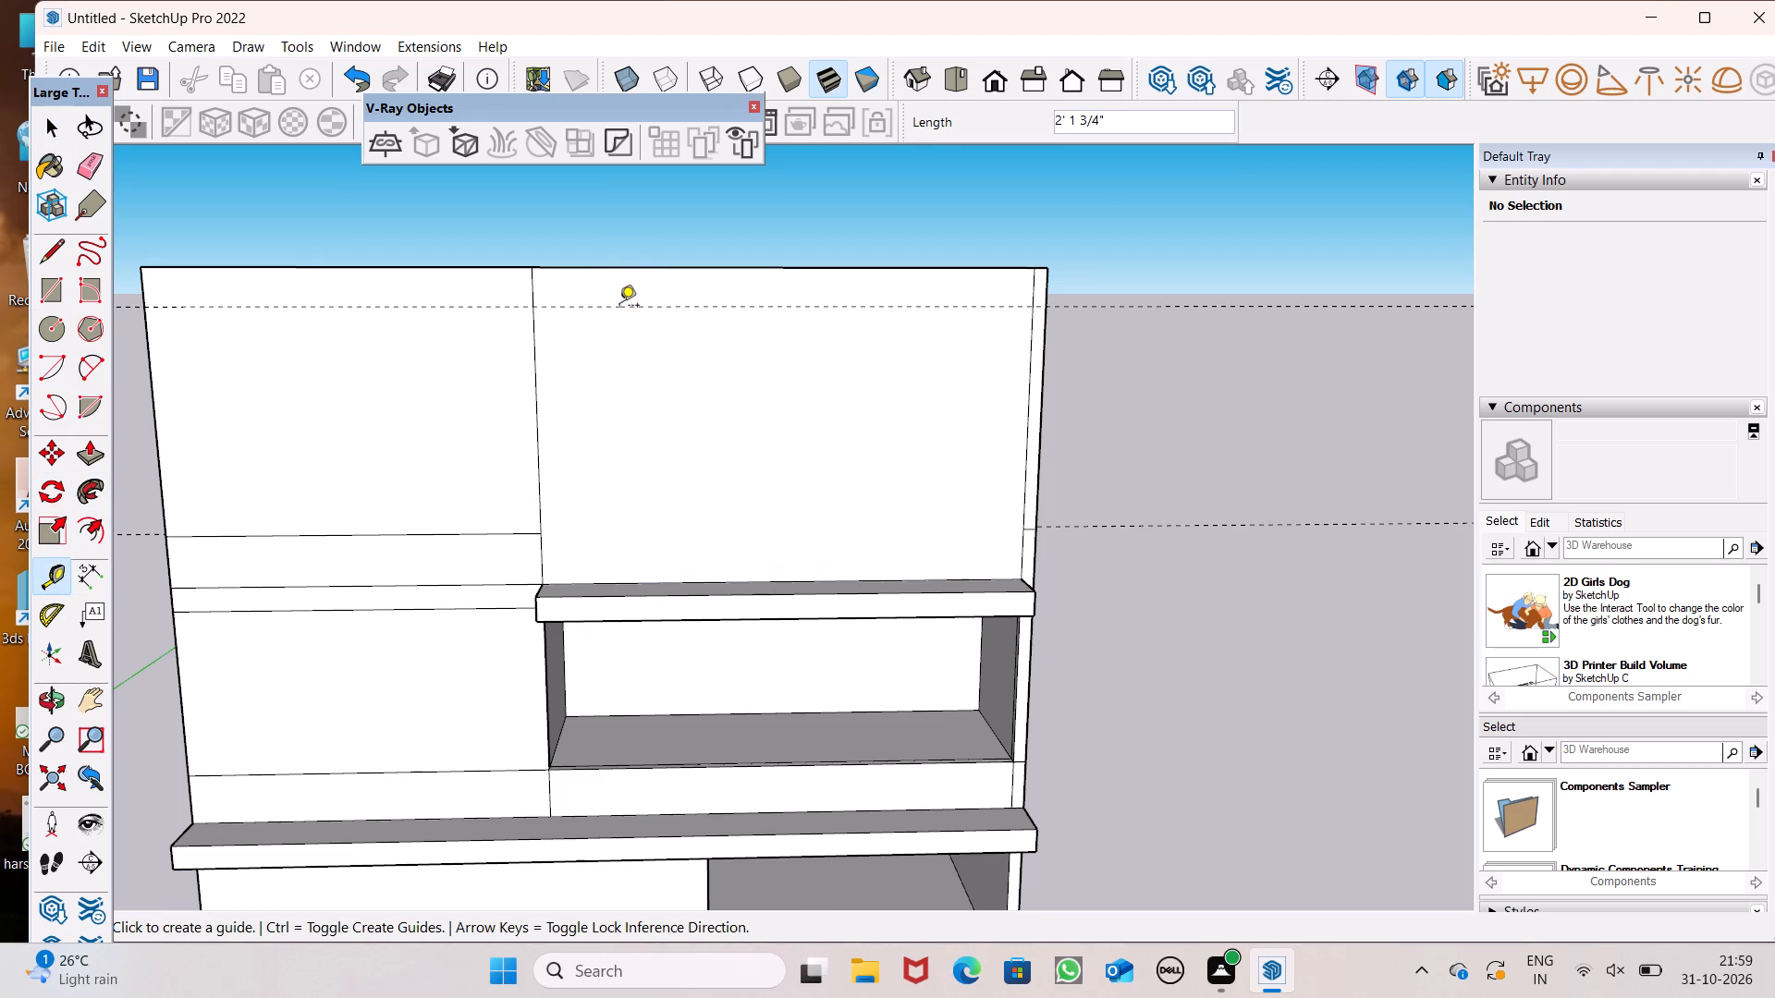
# Place a vertical guide on the uppermost front wall about 2' 2" from the partition-side edge.
pyautogui.click(536, 409)
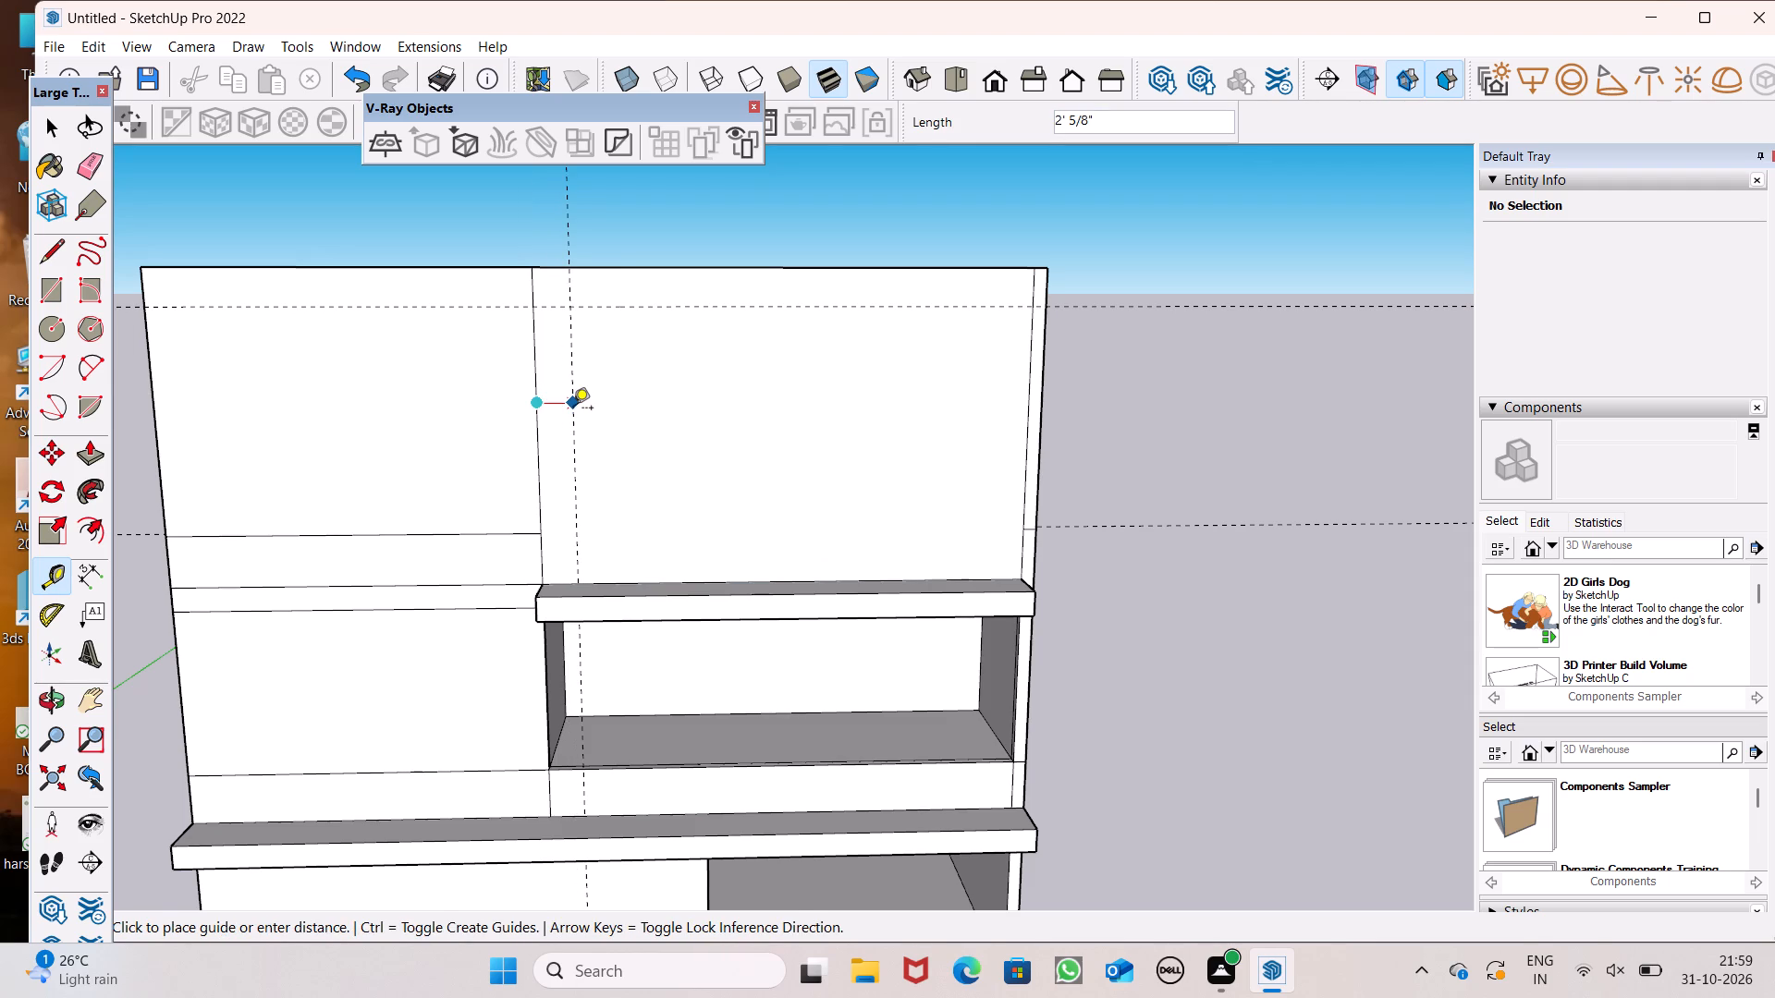
pyautogui.click(576, 409)
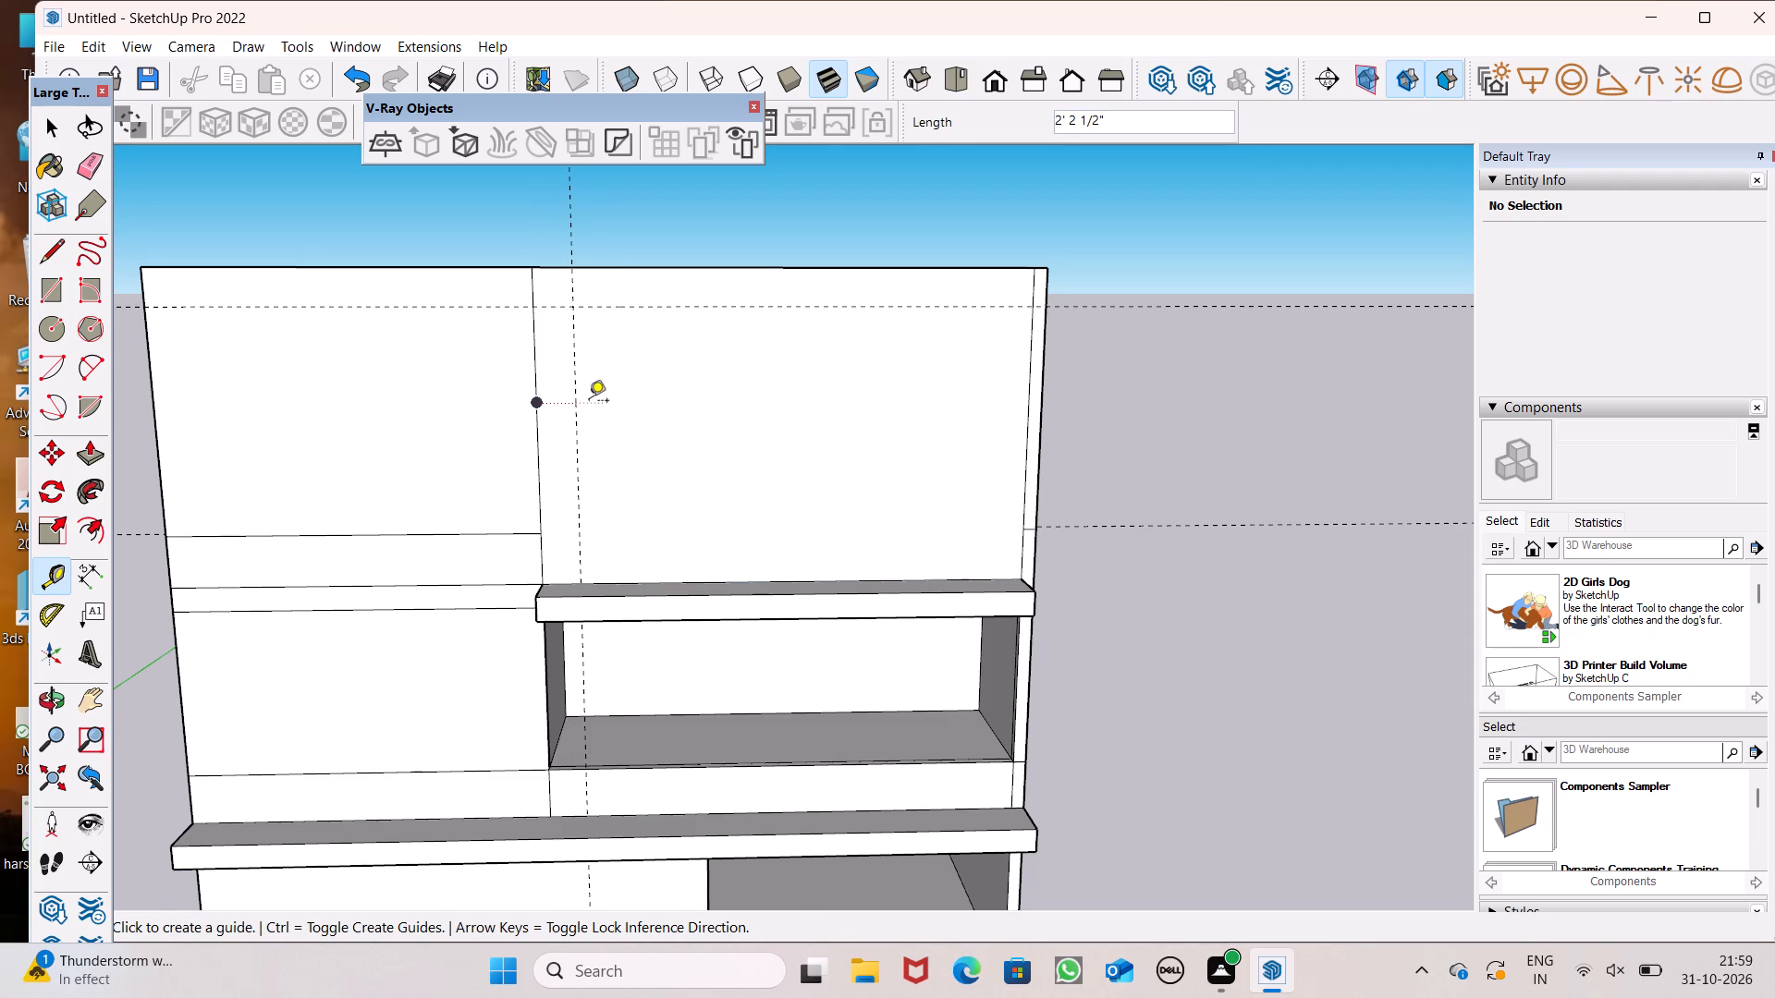
pyautogui.click(574, 410)
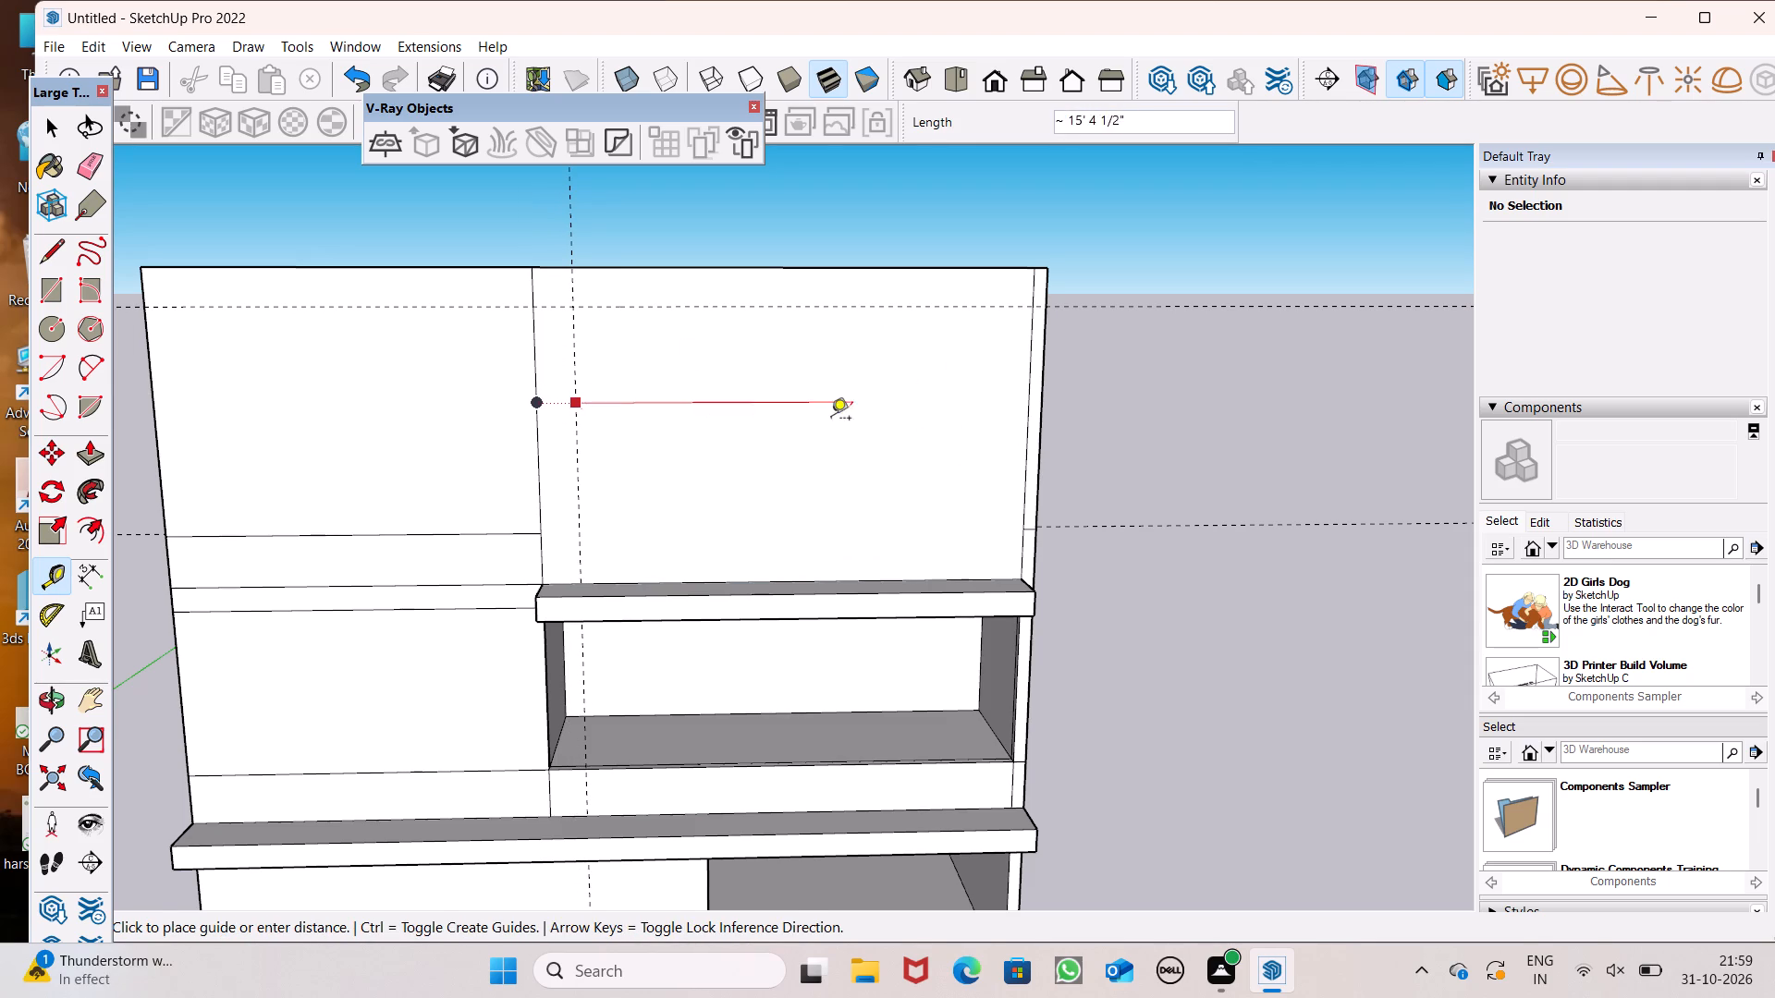
pyautogui.press('space')
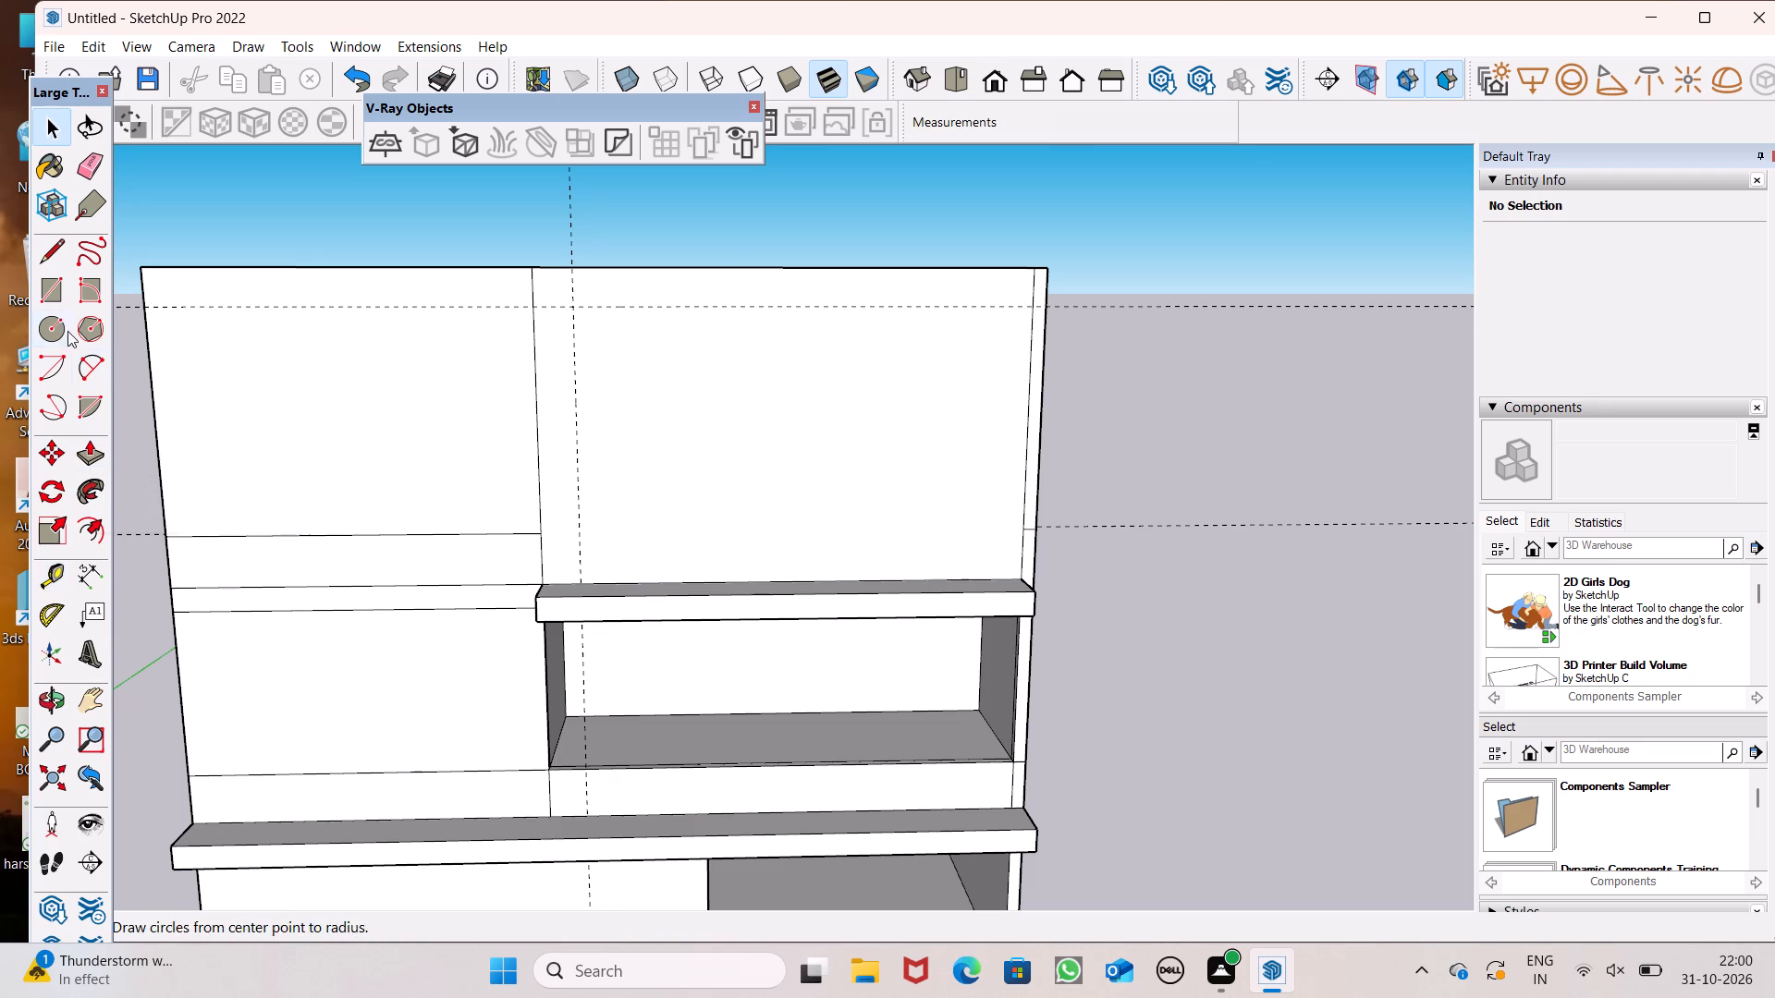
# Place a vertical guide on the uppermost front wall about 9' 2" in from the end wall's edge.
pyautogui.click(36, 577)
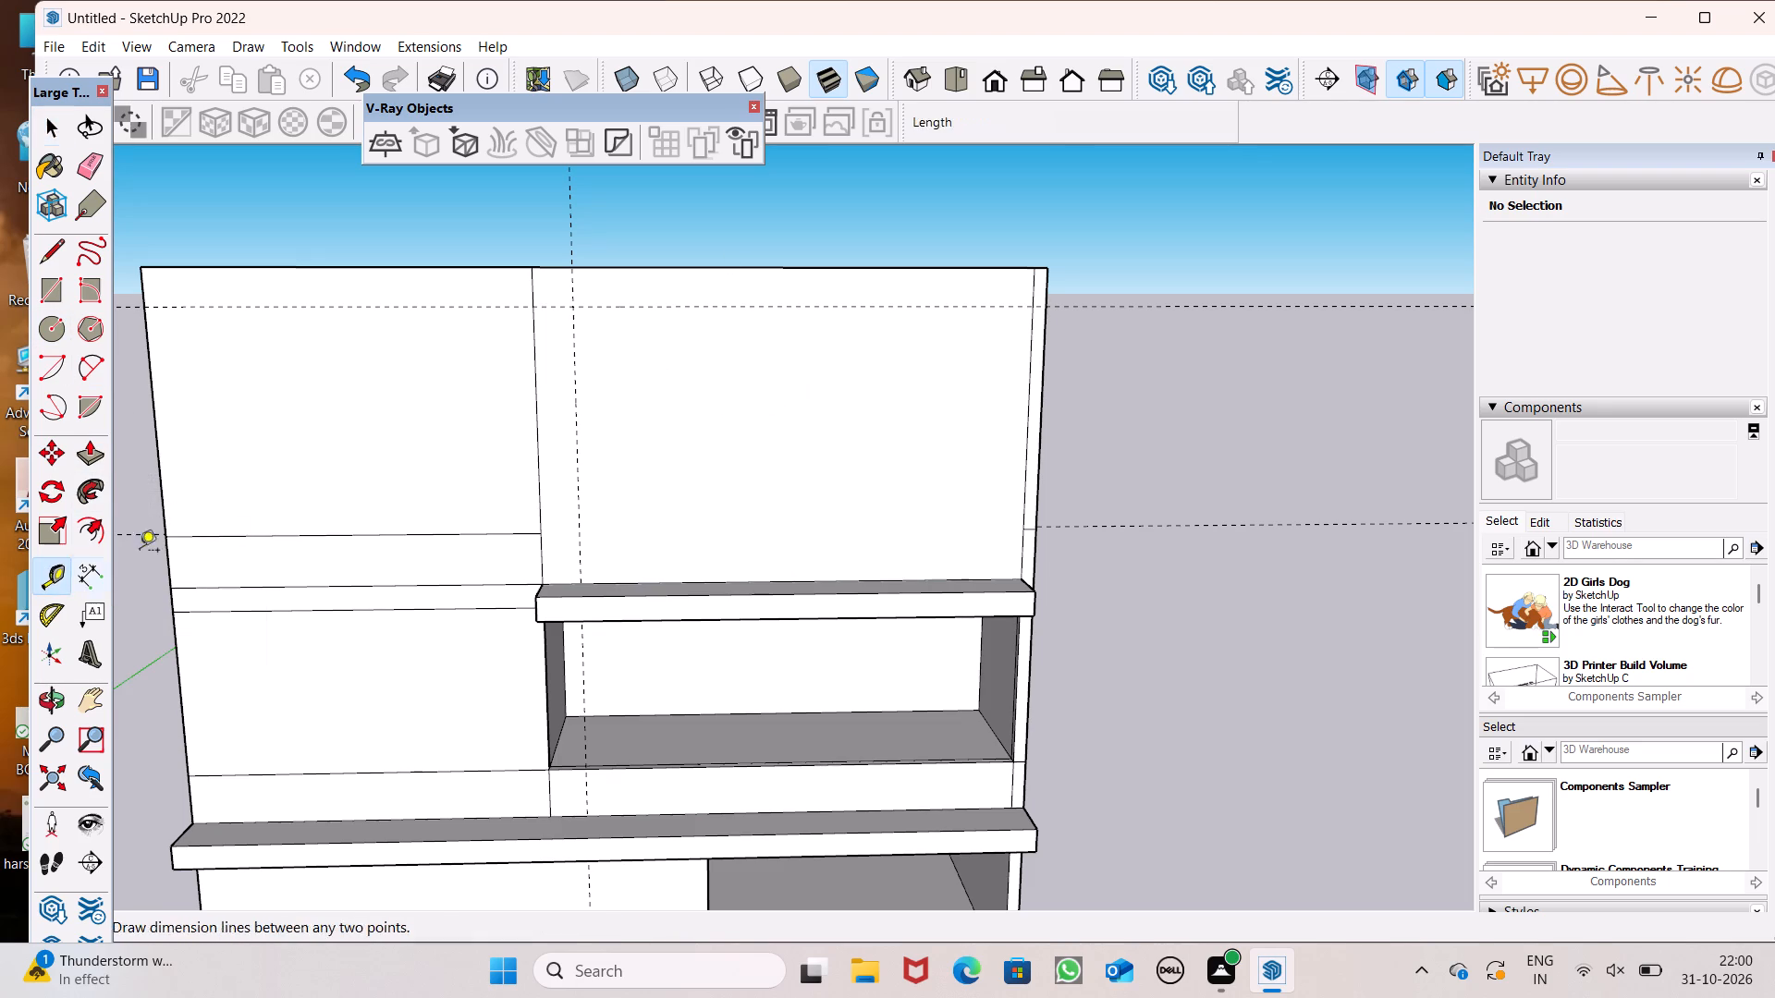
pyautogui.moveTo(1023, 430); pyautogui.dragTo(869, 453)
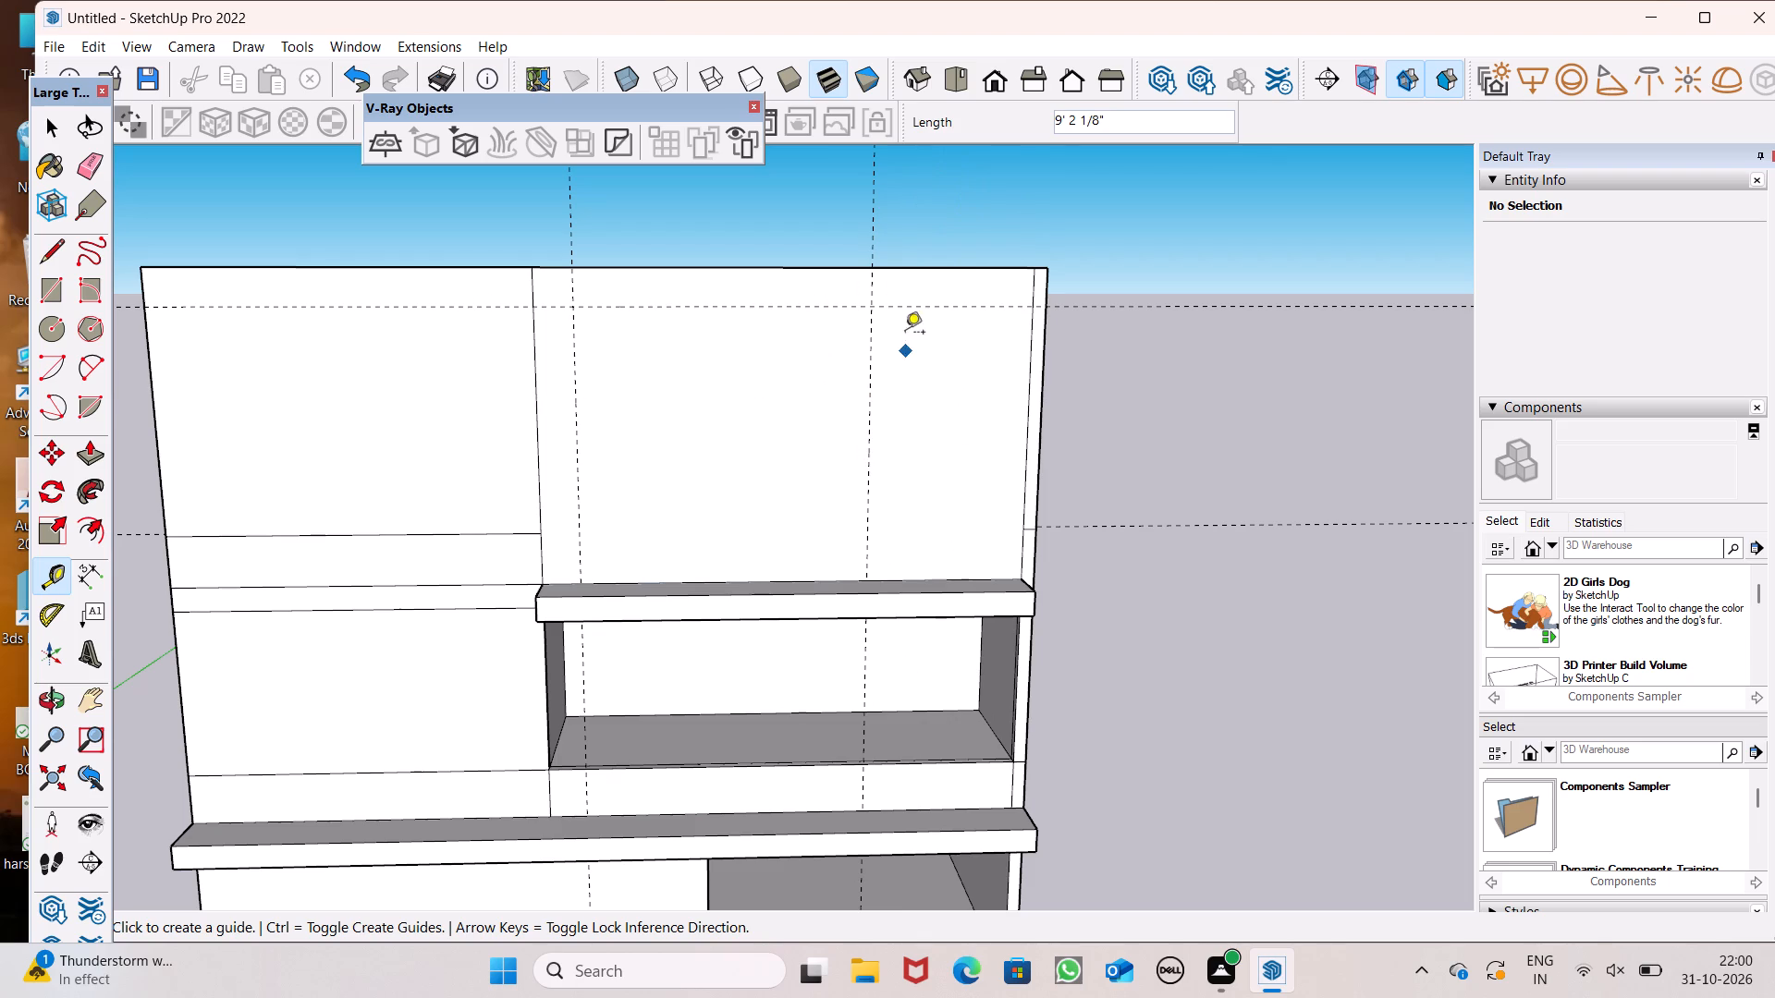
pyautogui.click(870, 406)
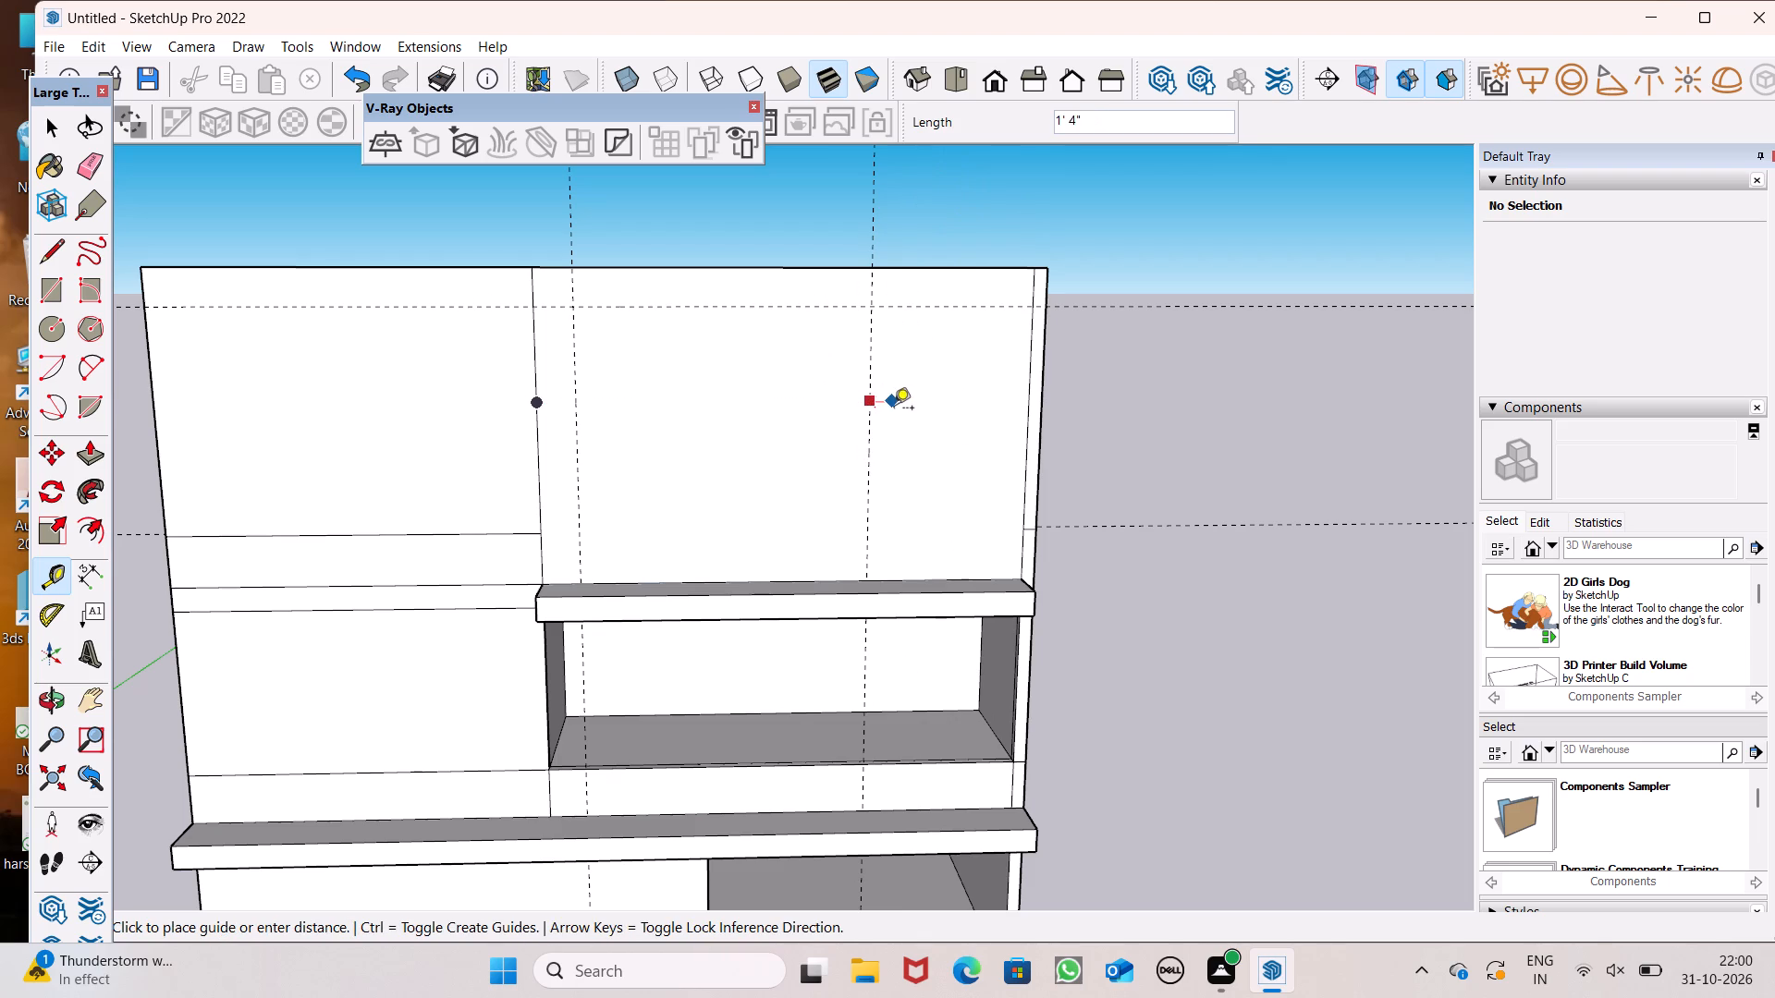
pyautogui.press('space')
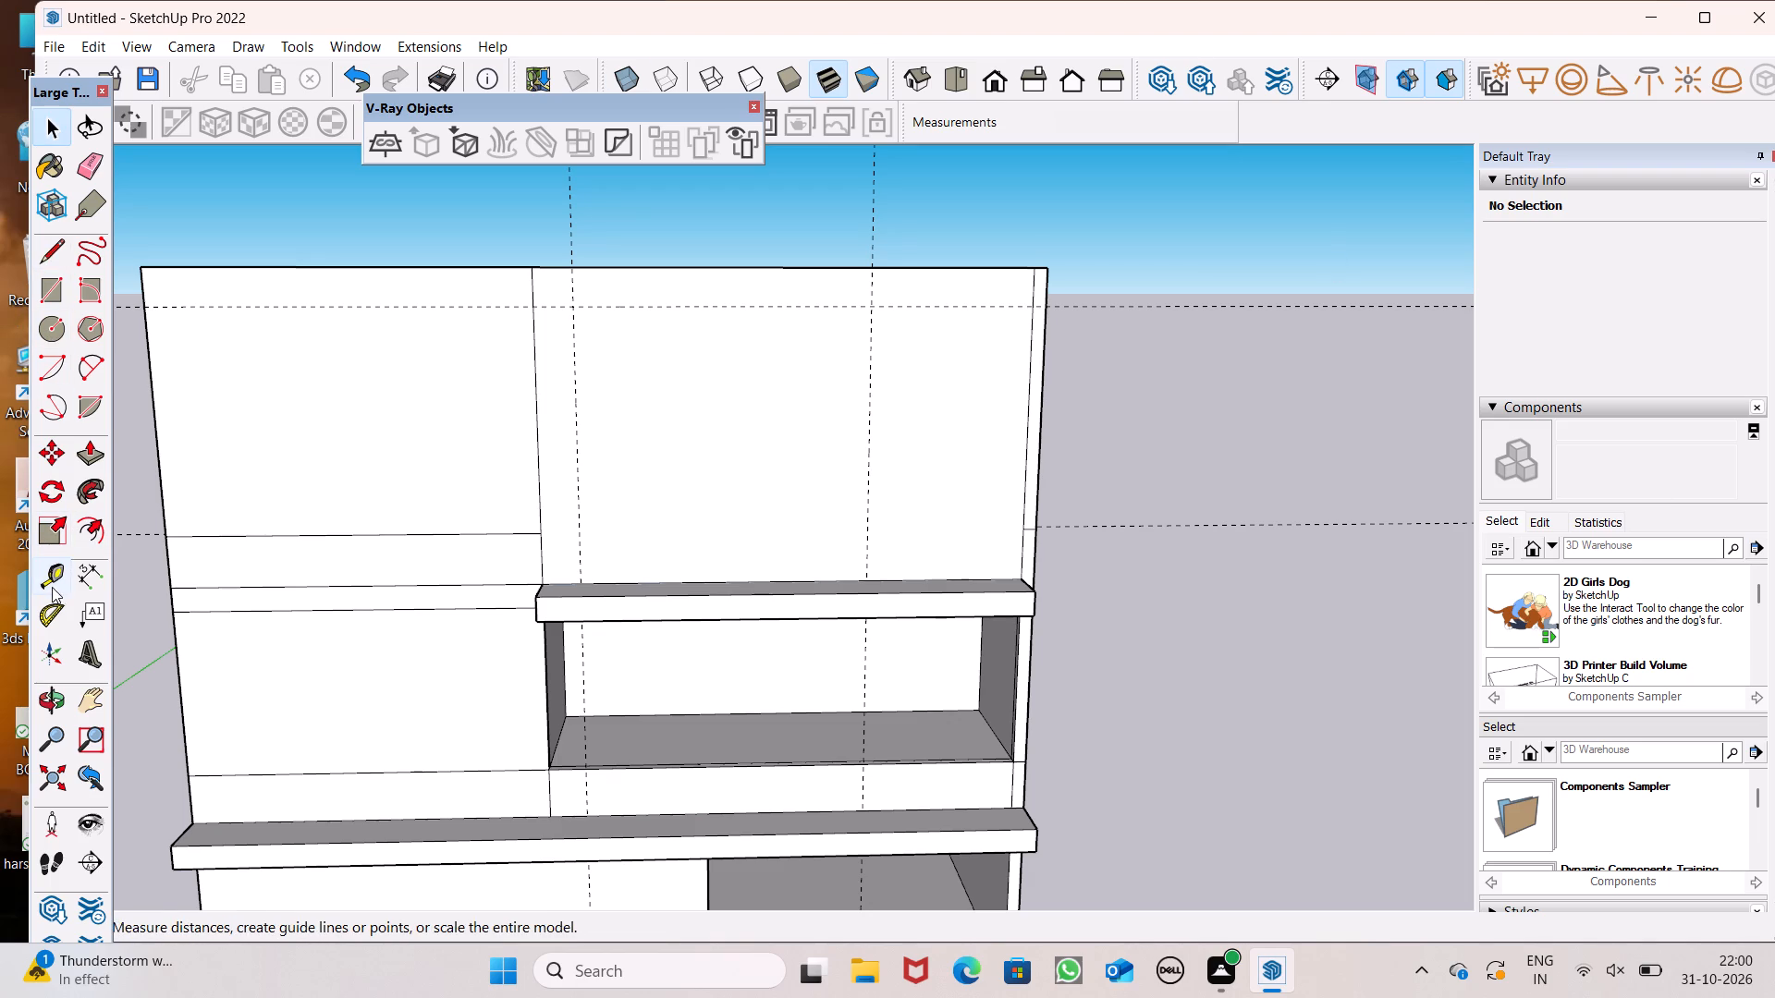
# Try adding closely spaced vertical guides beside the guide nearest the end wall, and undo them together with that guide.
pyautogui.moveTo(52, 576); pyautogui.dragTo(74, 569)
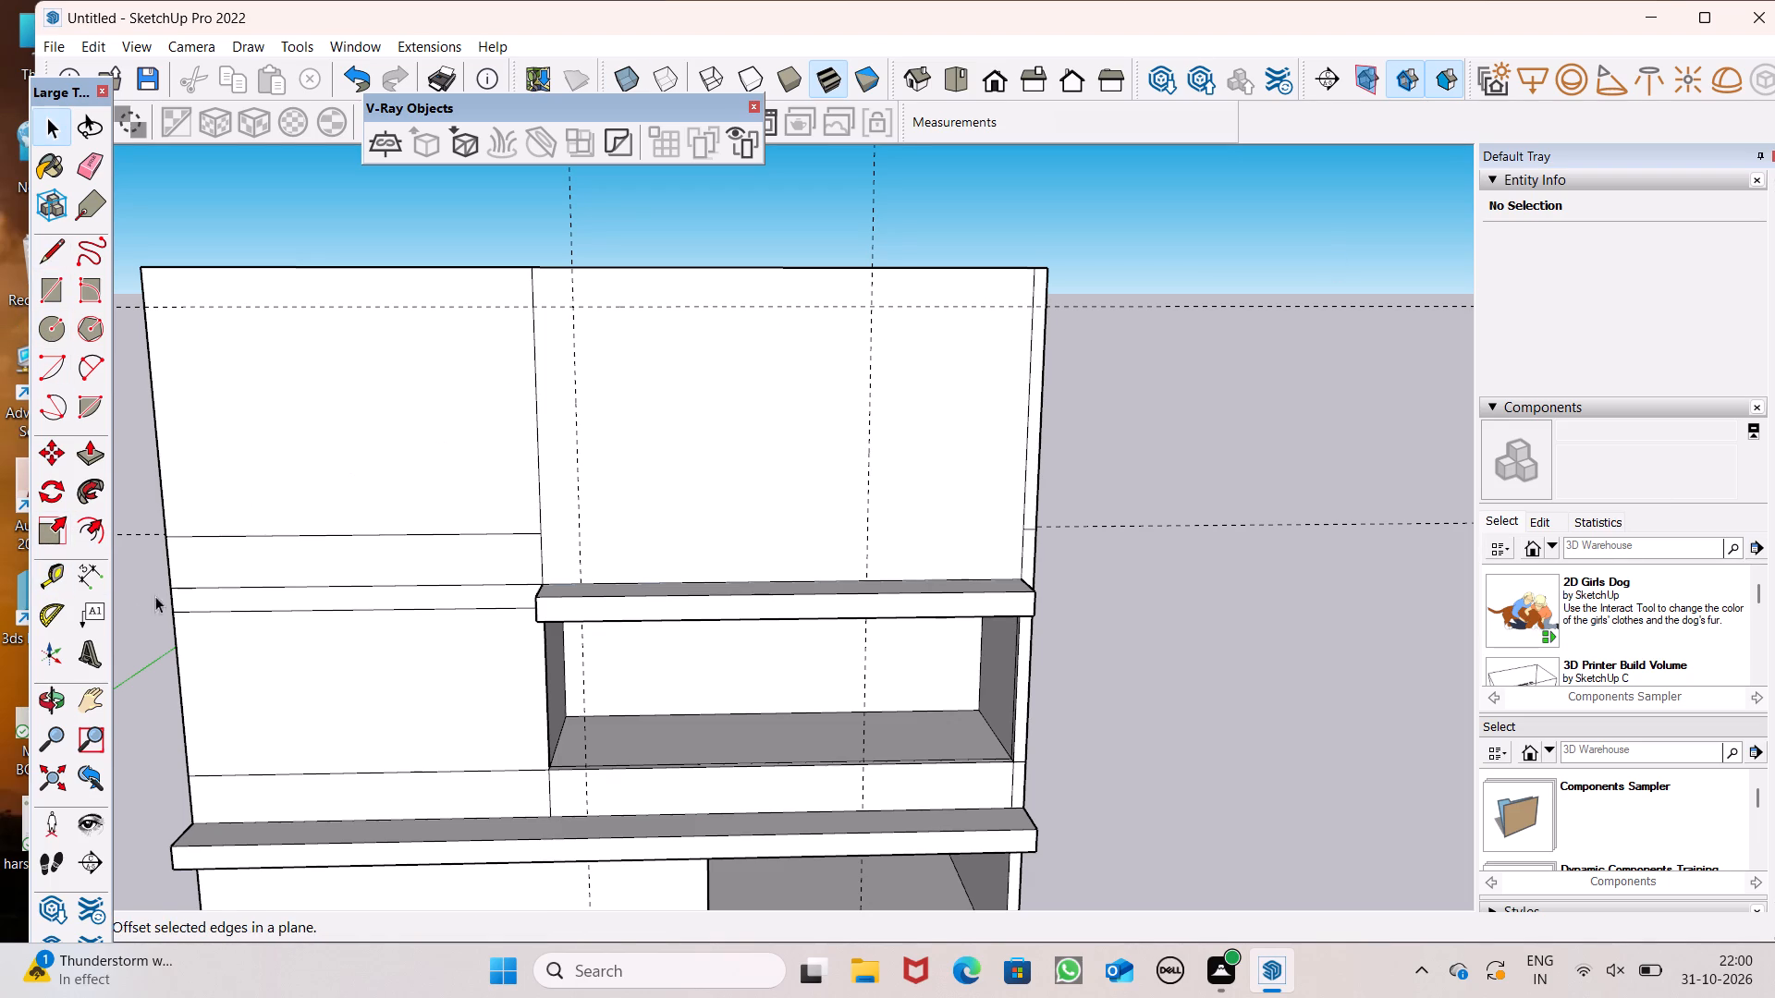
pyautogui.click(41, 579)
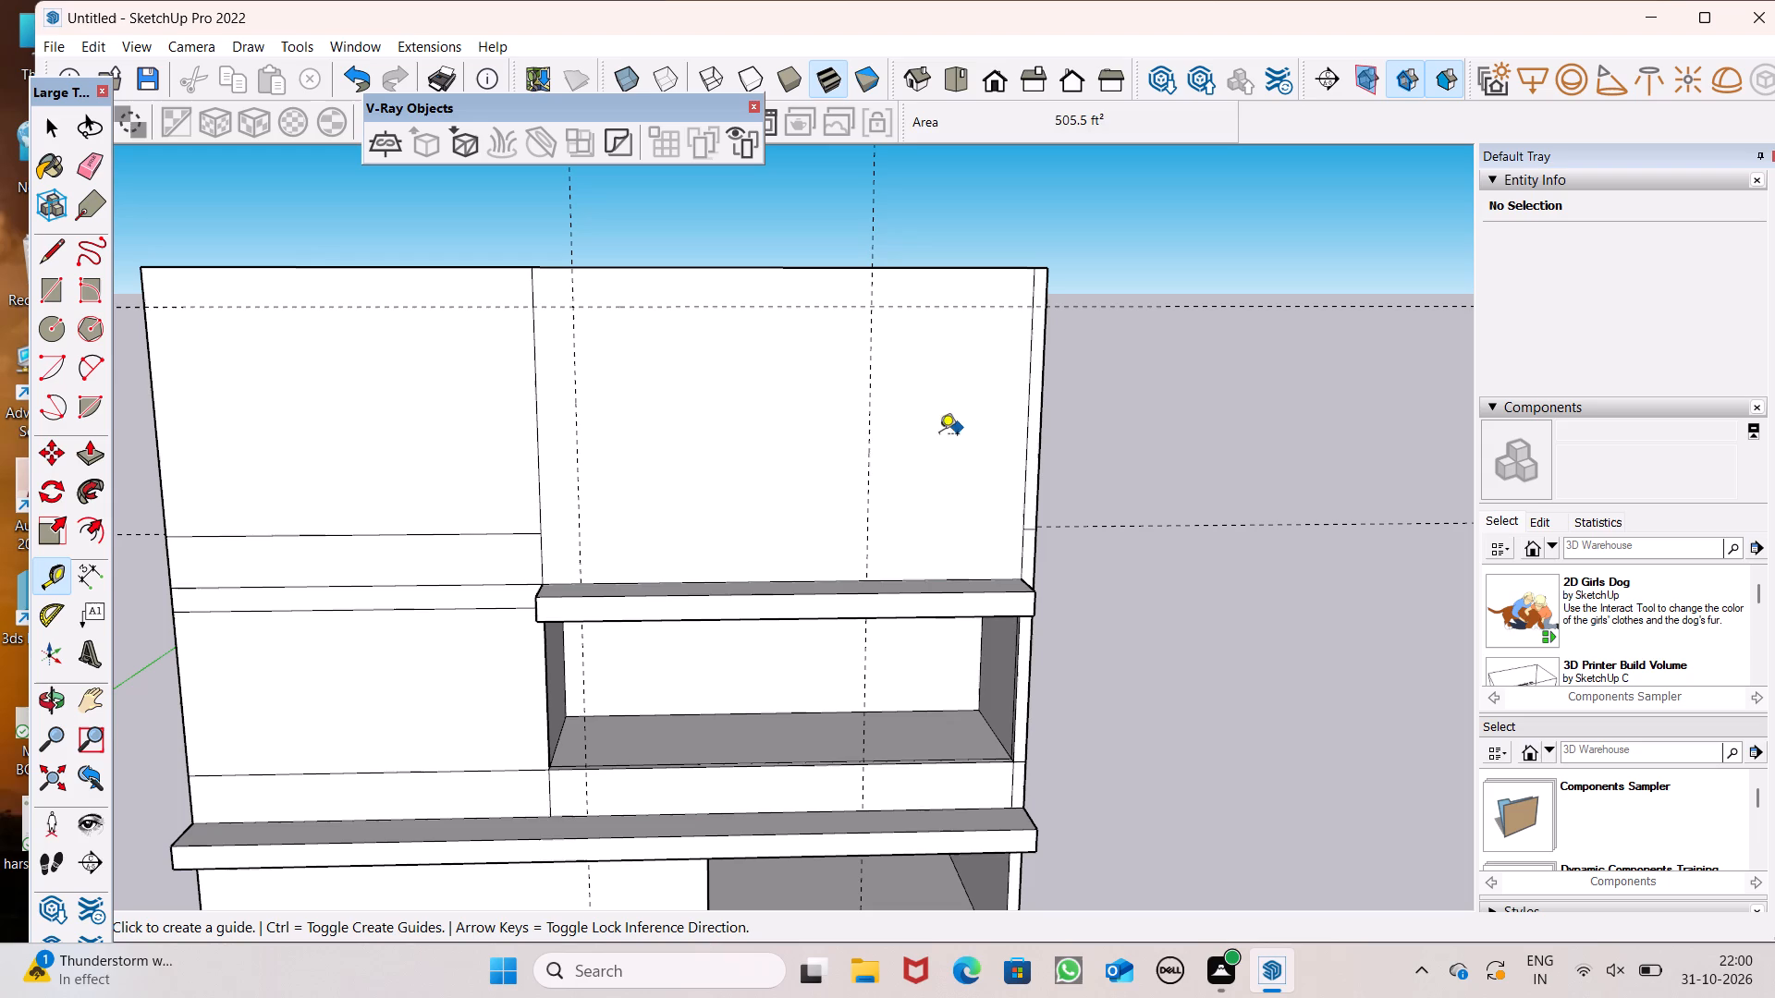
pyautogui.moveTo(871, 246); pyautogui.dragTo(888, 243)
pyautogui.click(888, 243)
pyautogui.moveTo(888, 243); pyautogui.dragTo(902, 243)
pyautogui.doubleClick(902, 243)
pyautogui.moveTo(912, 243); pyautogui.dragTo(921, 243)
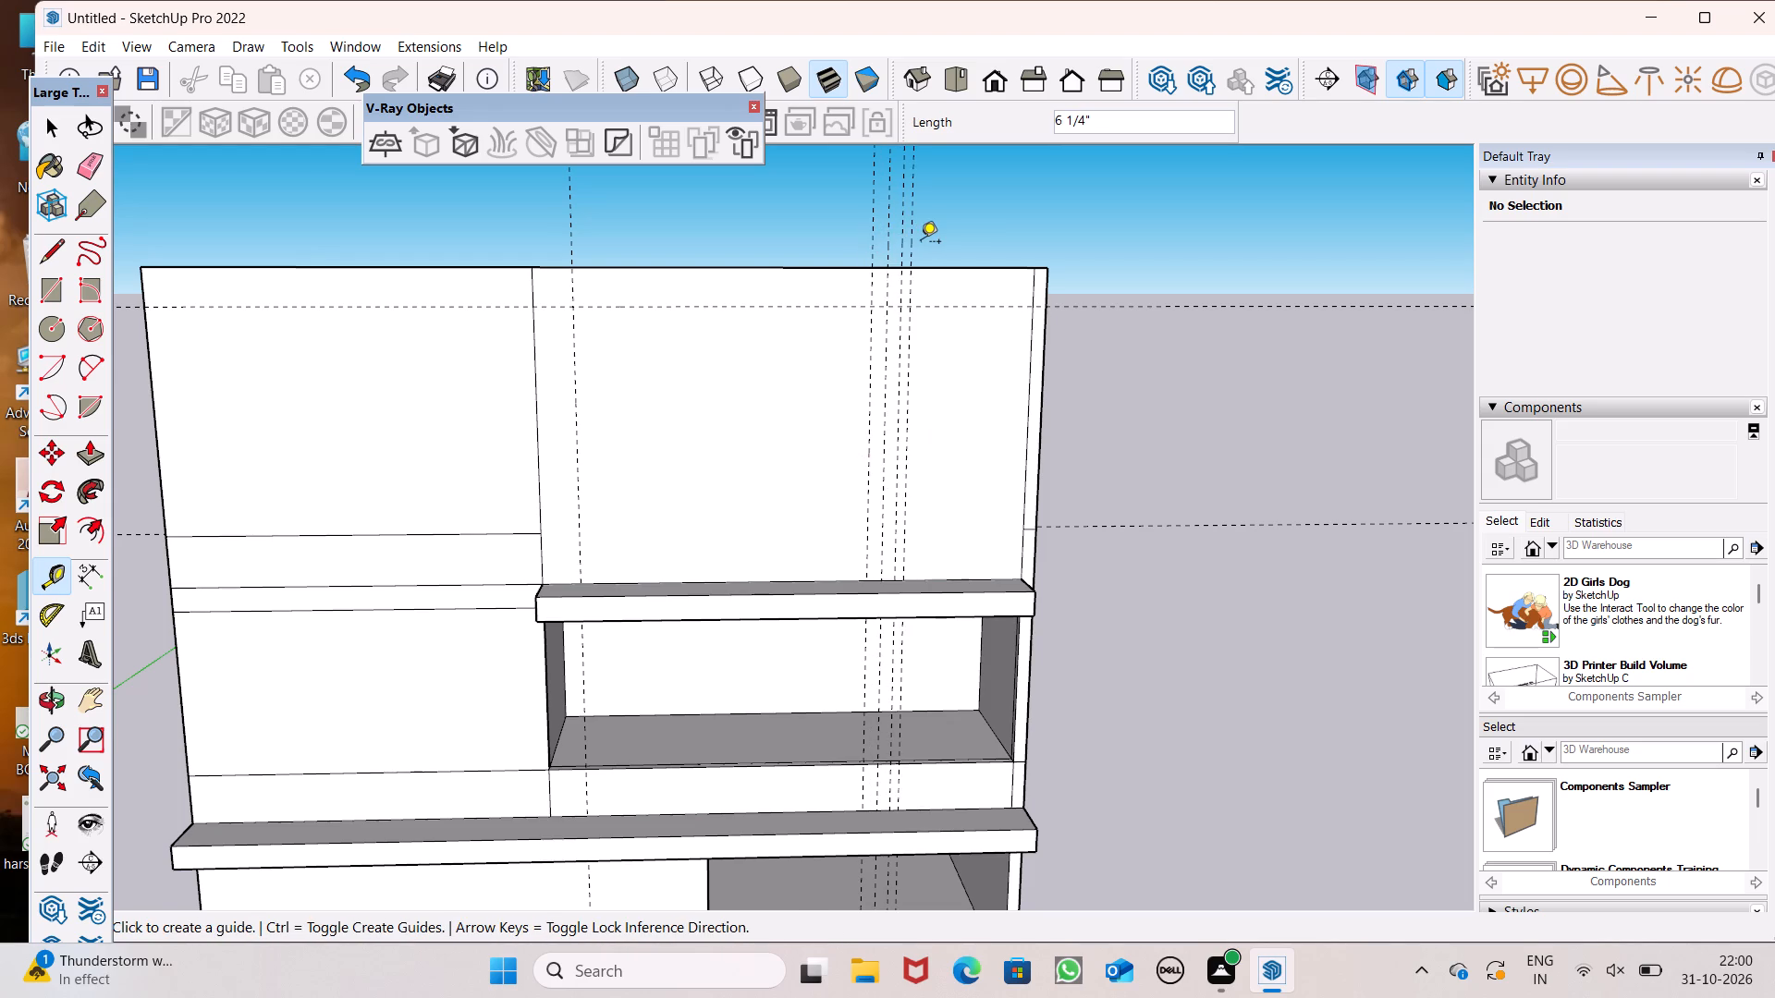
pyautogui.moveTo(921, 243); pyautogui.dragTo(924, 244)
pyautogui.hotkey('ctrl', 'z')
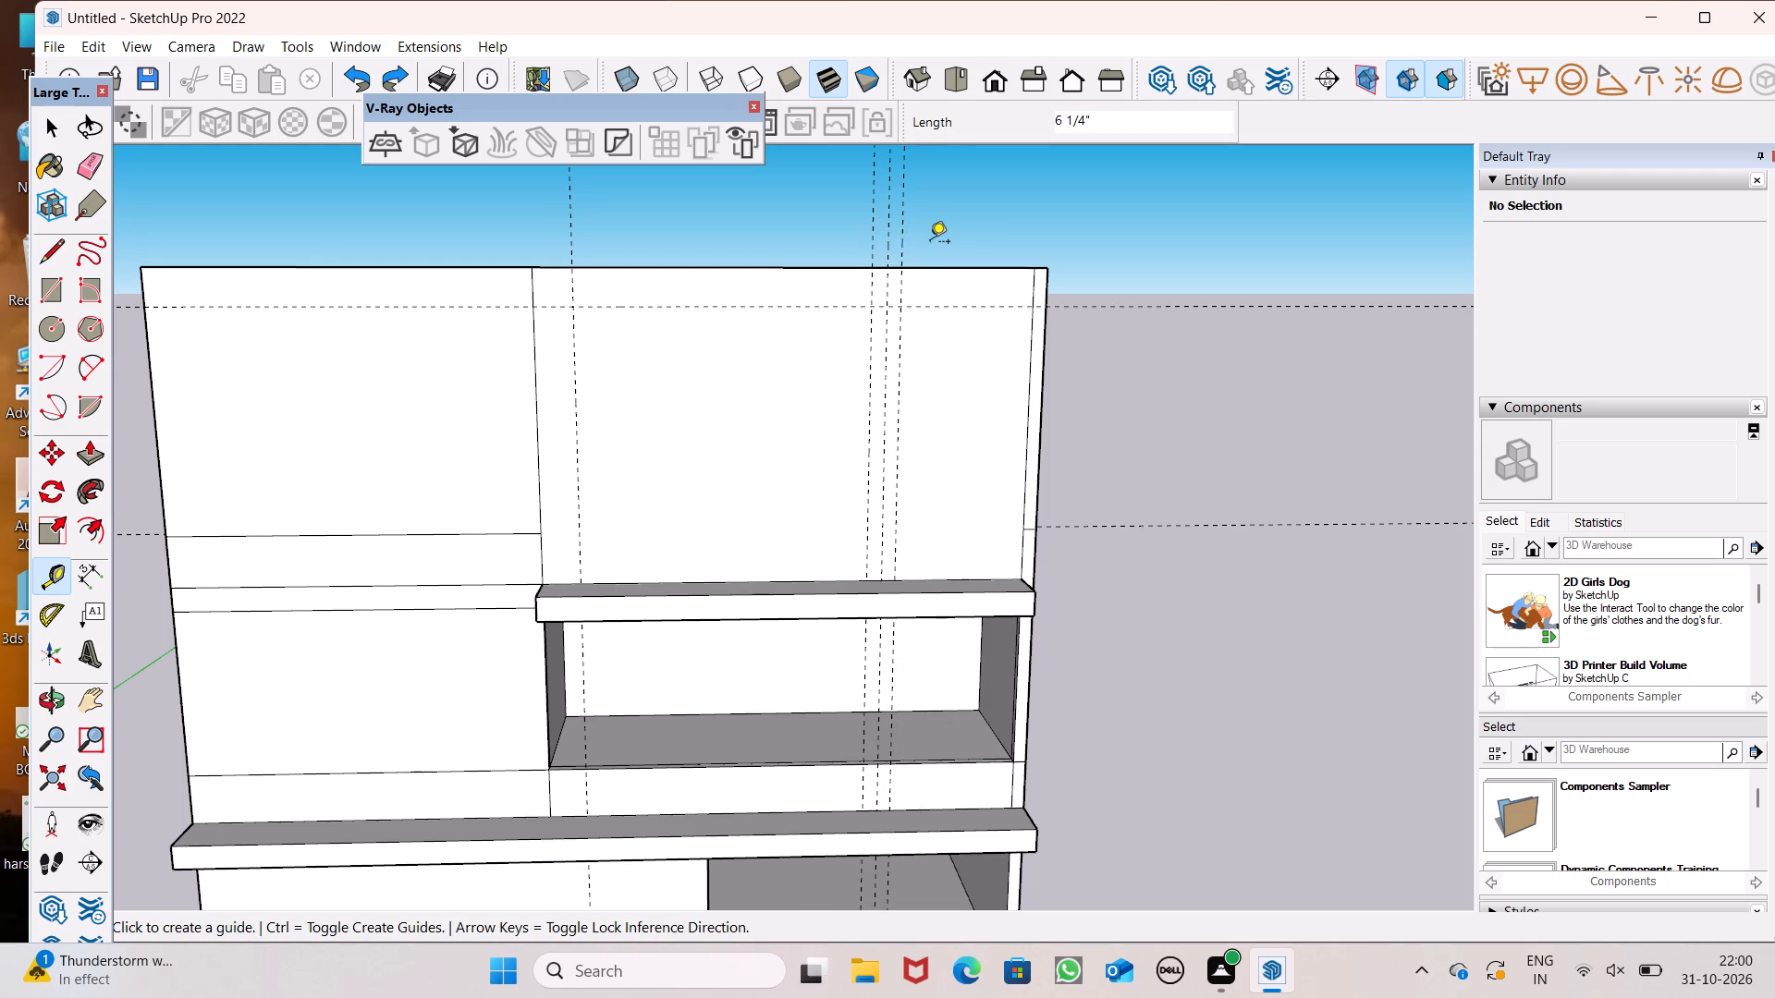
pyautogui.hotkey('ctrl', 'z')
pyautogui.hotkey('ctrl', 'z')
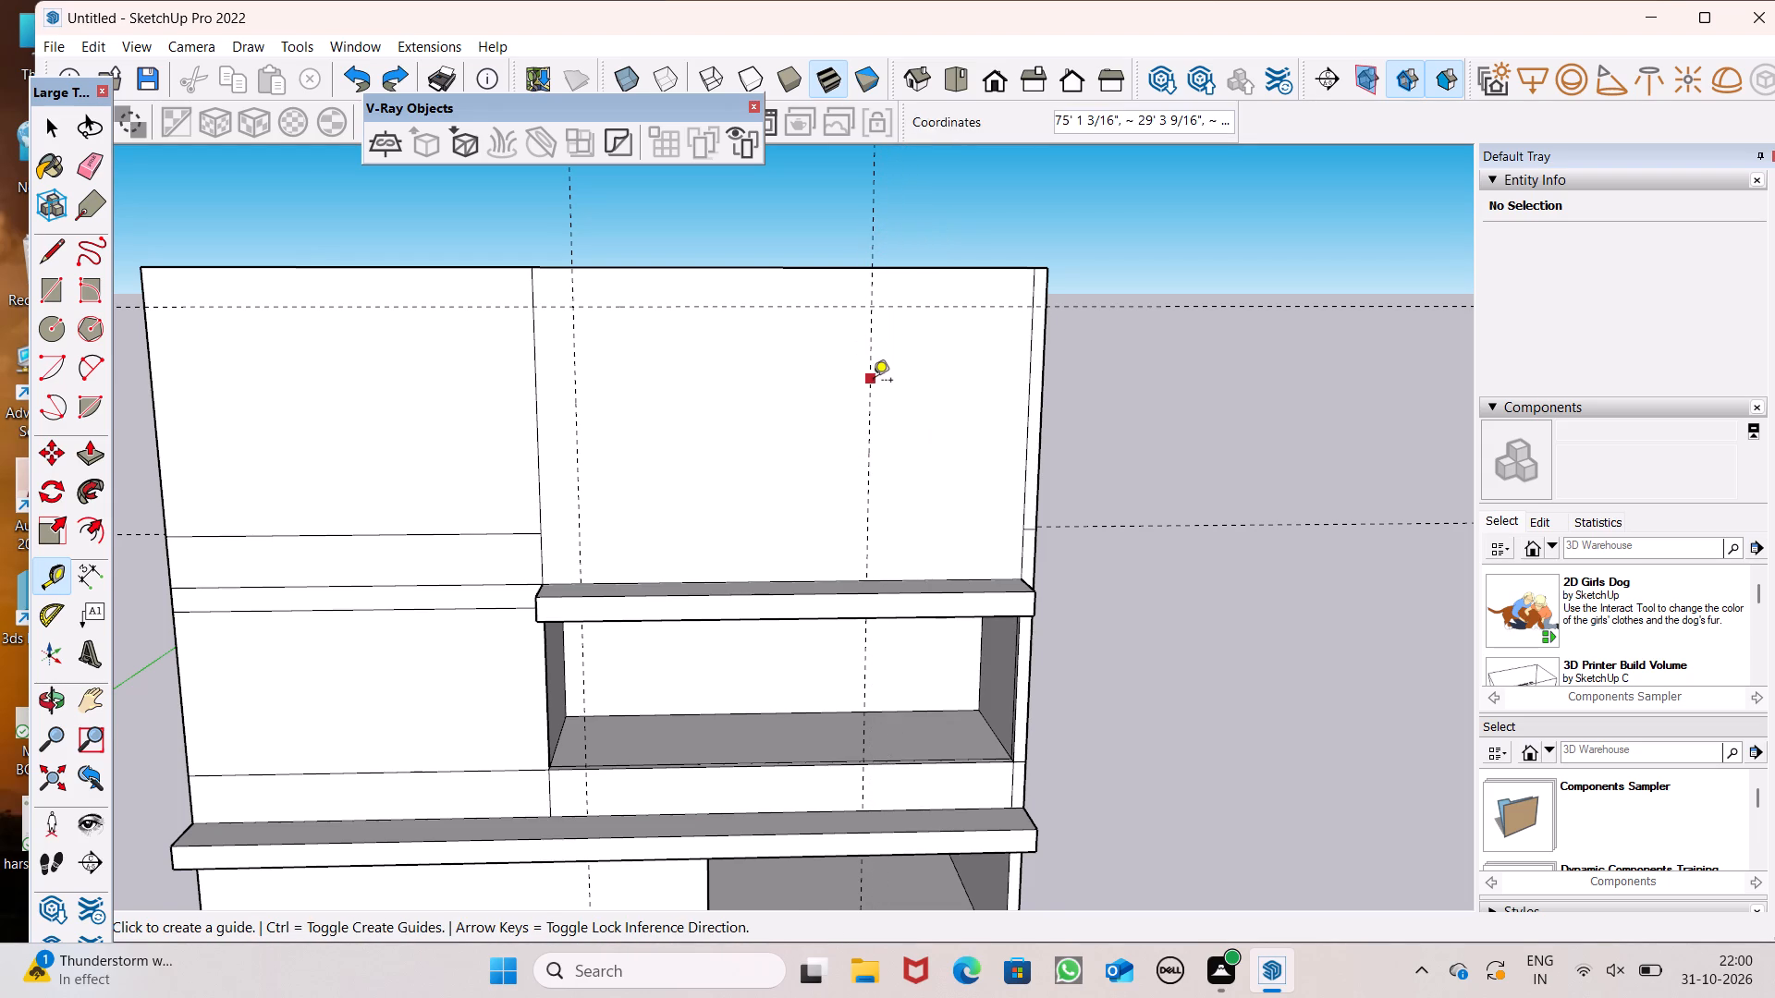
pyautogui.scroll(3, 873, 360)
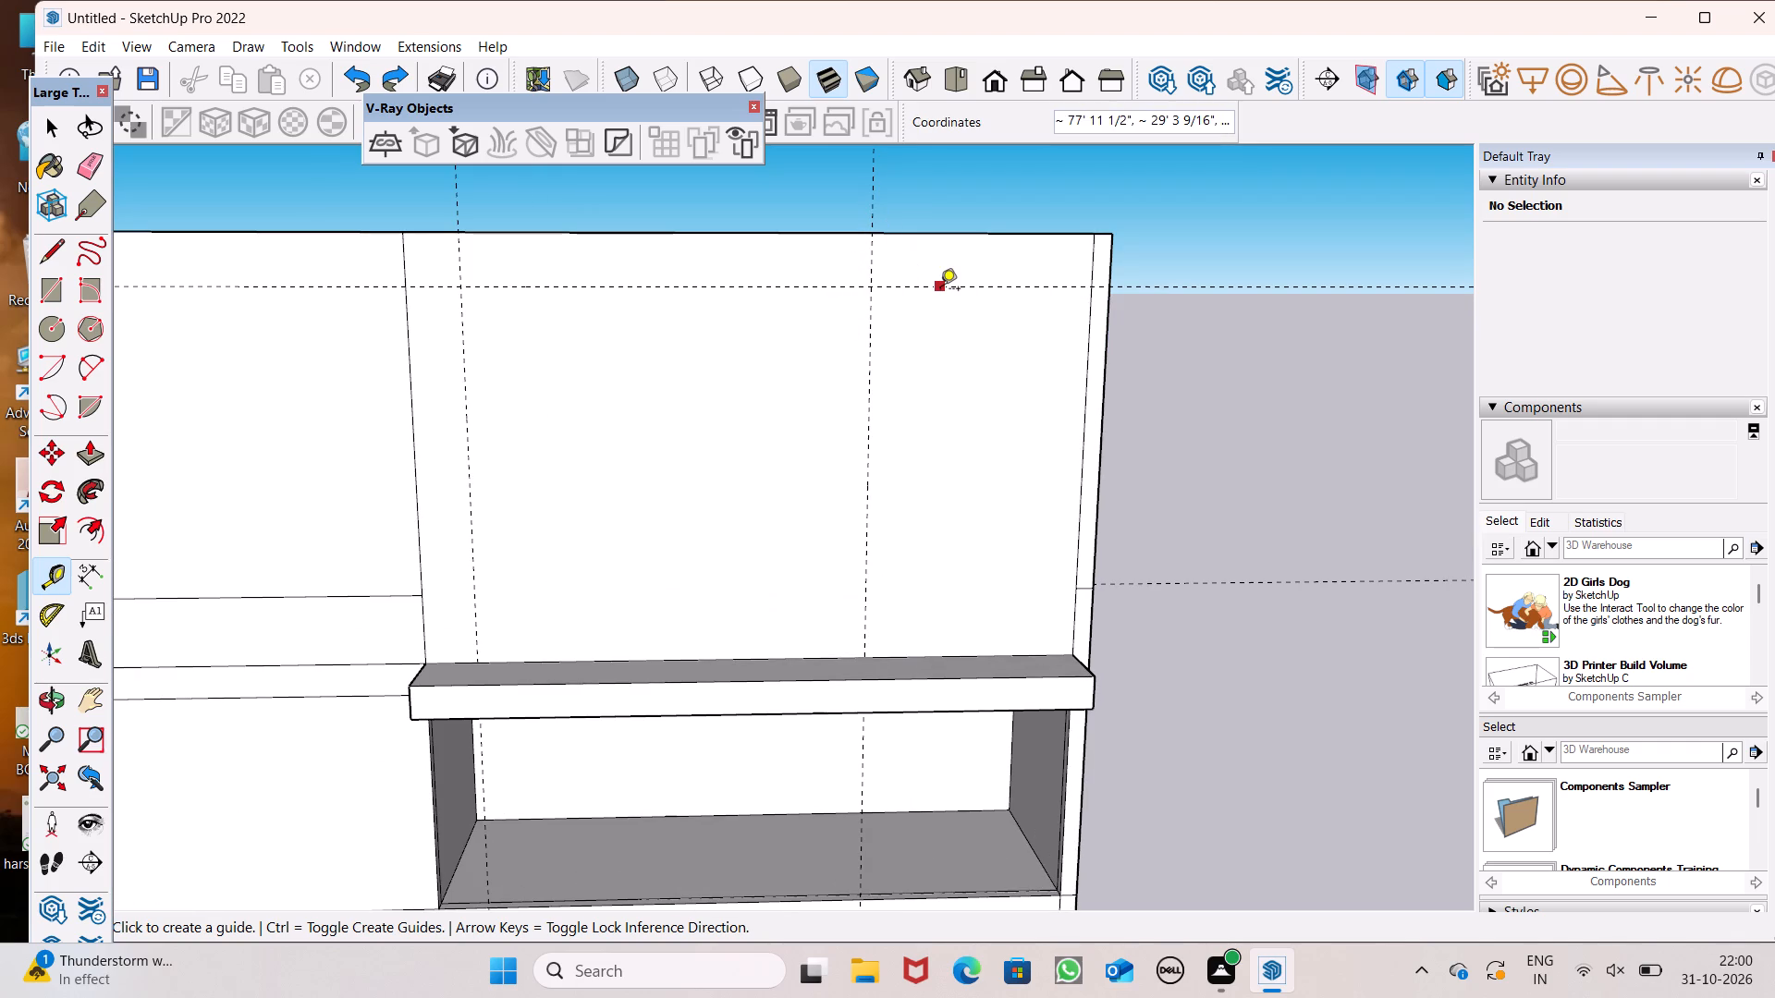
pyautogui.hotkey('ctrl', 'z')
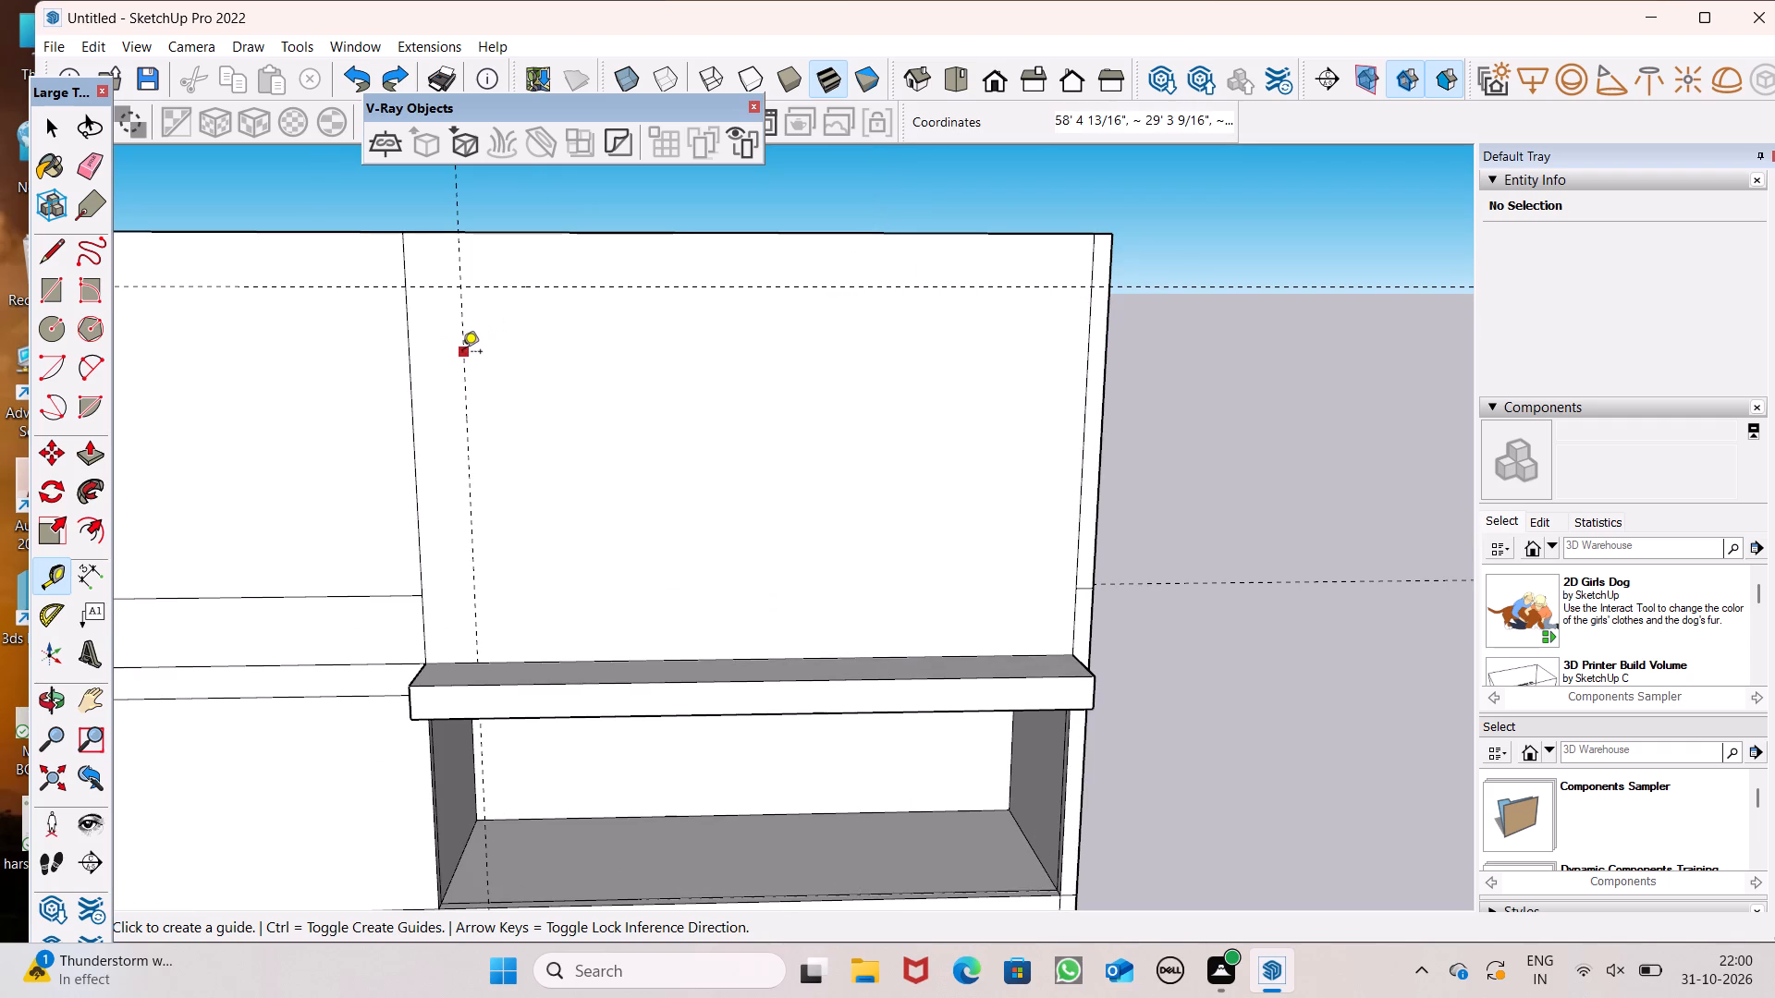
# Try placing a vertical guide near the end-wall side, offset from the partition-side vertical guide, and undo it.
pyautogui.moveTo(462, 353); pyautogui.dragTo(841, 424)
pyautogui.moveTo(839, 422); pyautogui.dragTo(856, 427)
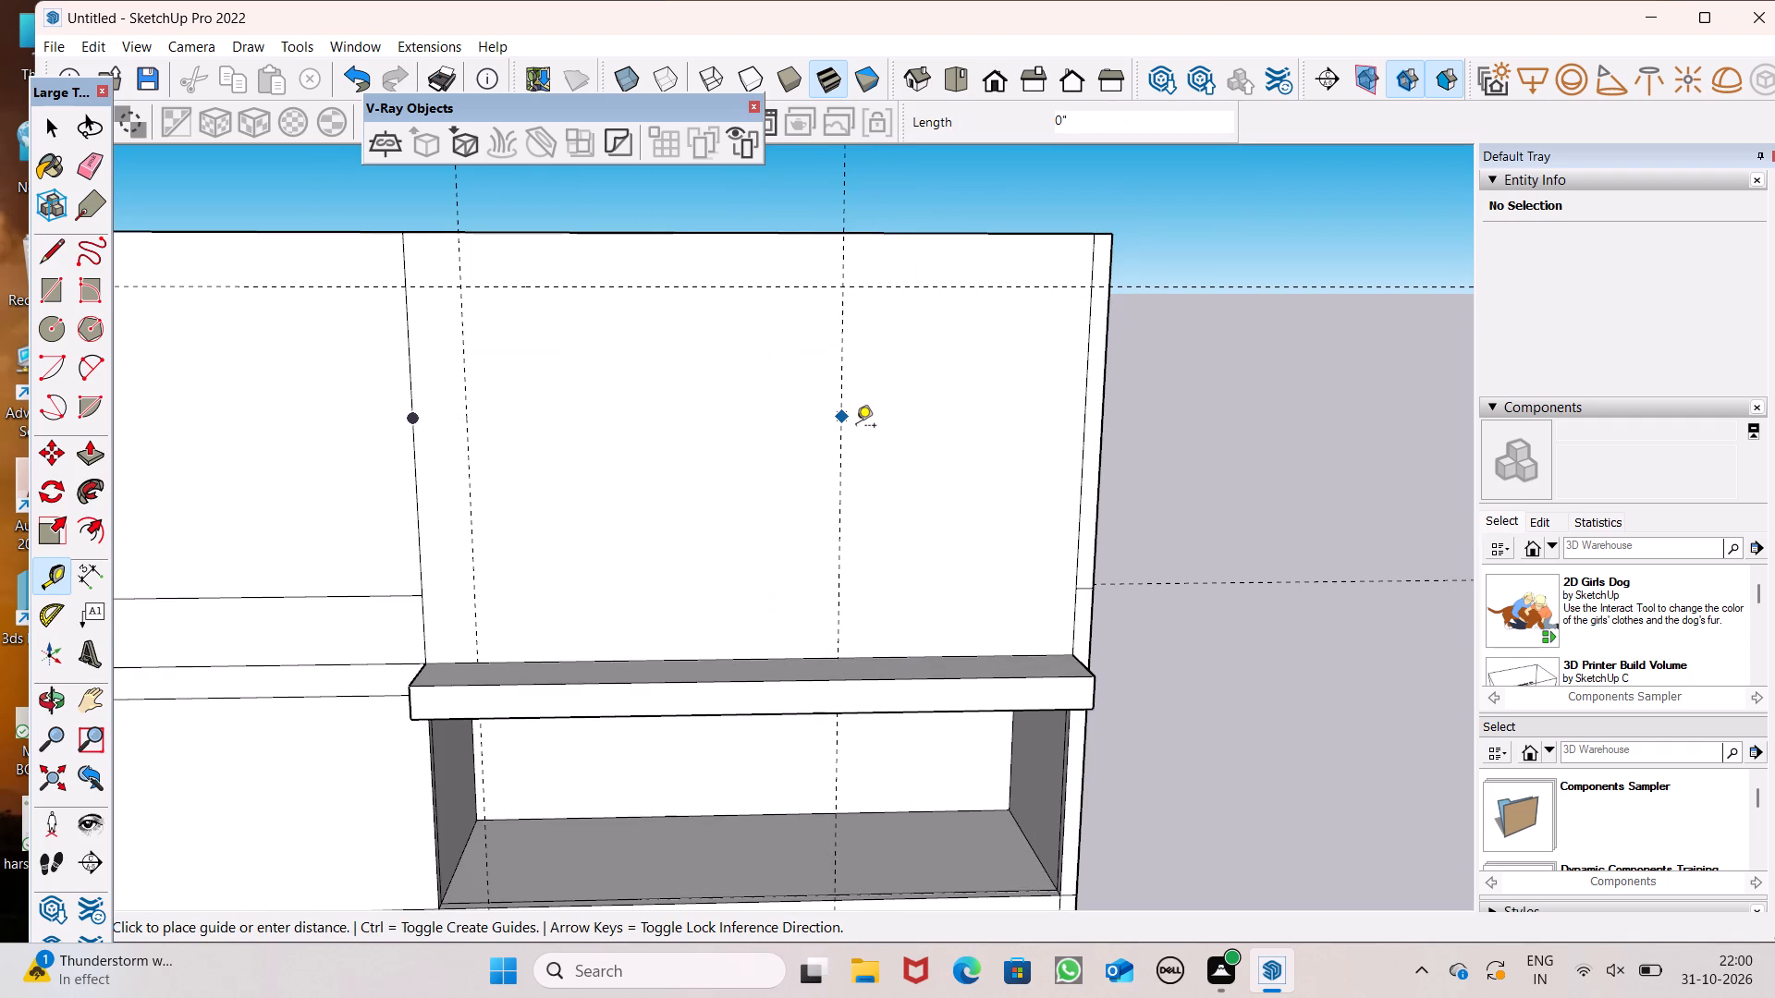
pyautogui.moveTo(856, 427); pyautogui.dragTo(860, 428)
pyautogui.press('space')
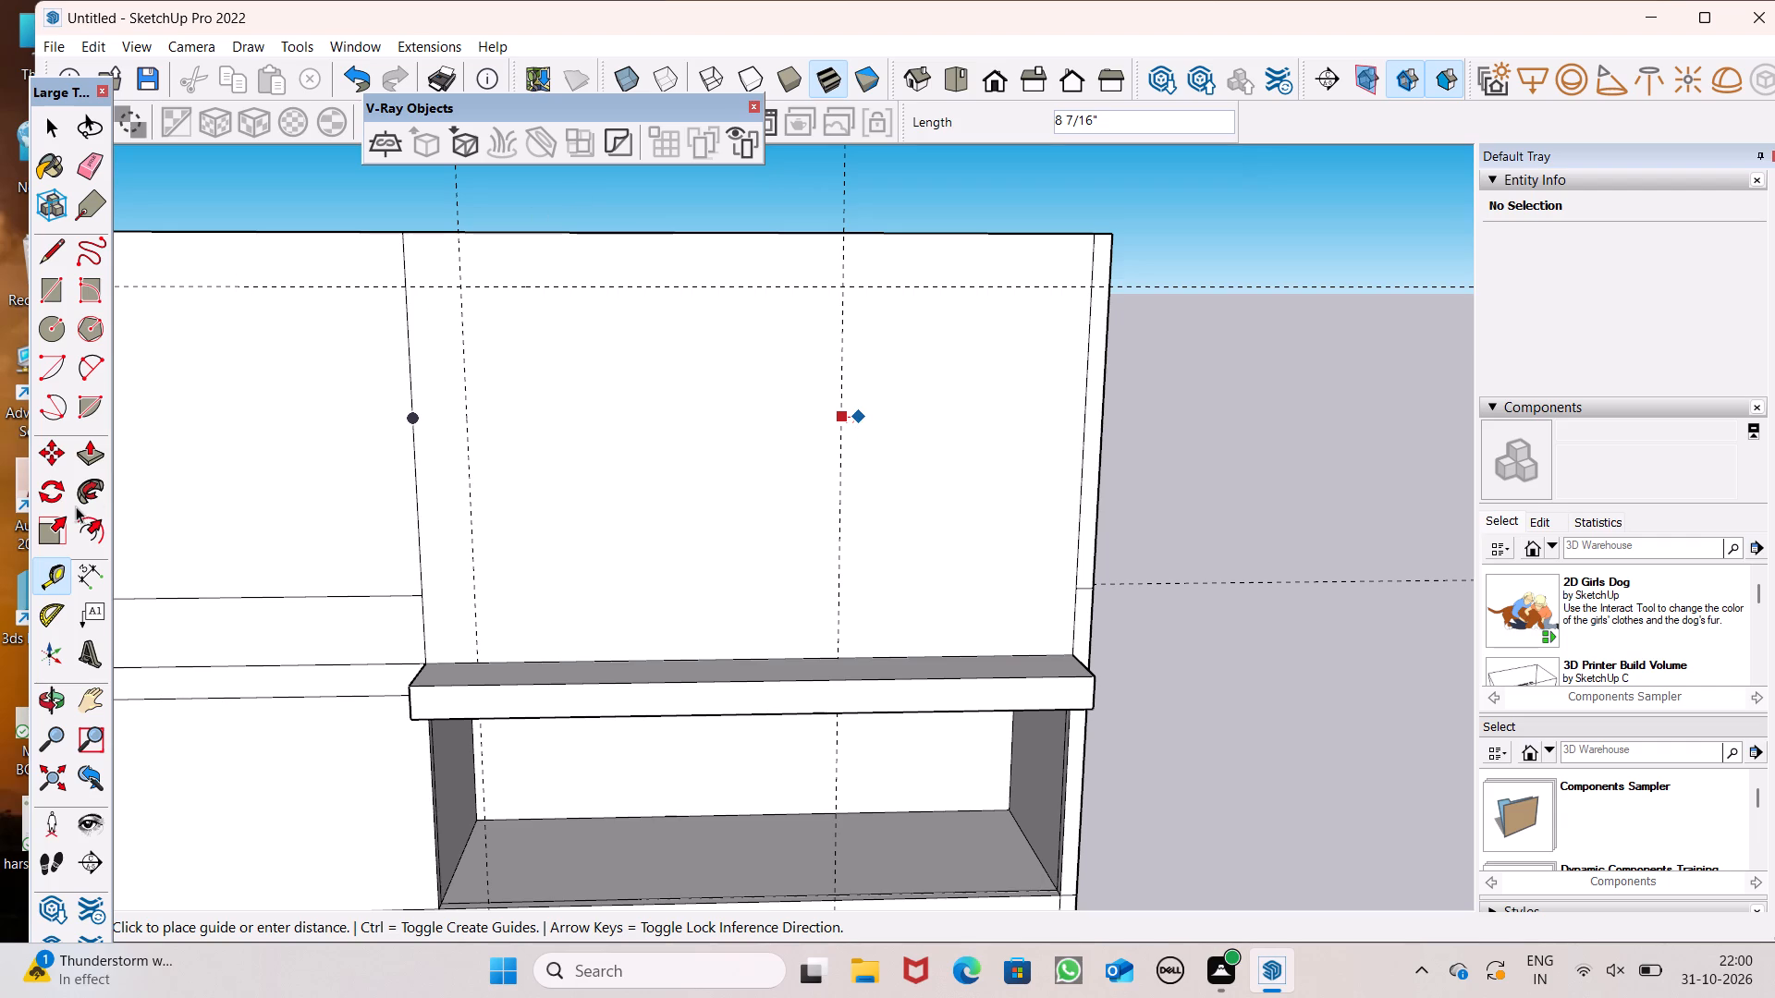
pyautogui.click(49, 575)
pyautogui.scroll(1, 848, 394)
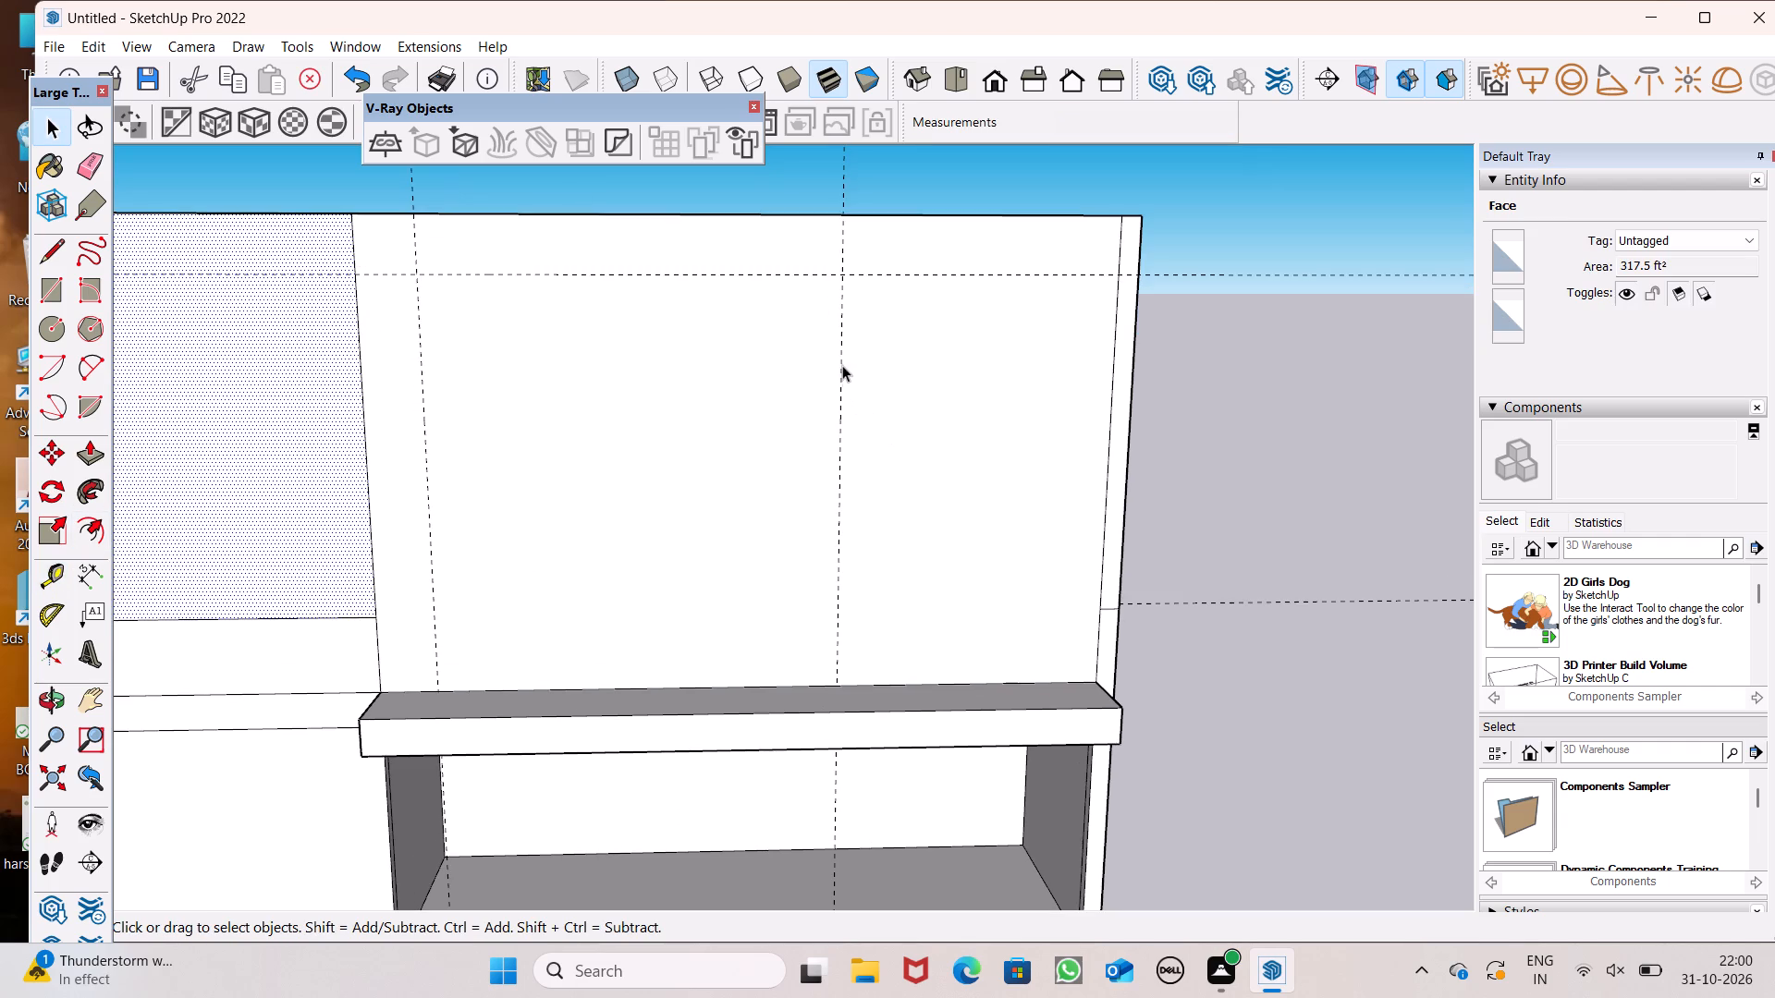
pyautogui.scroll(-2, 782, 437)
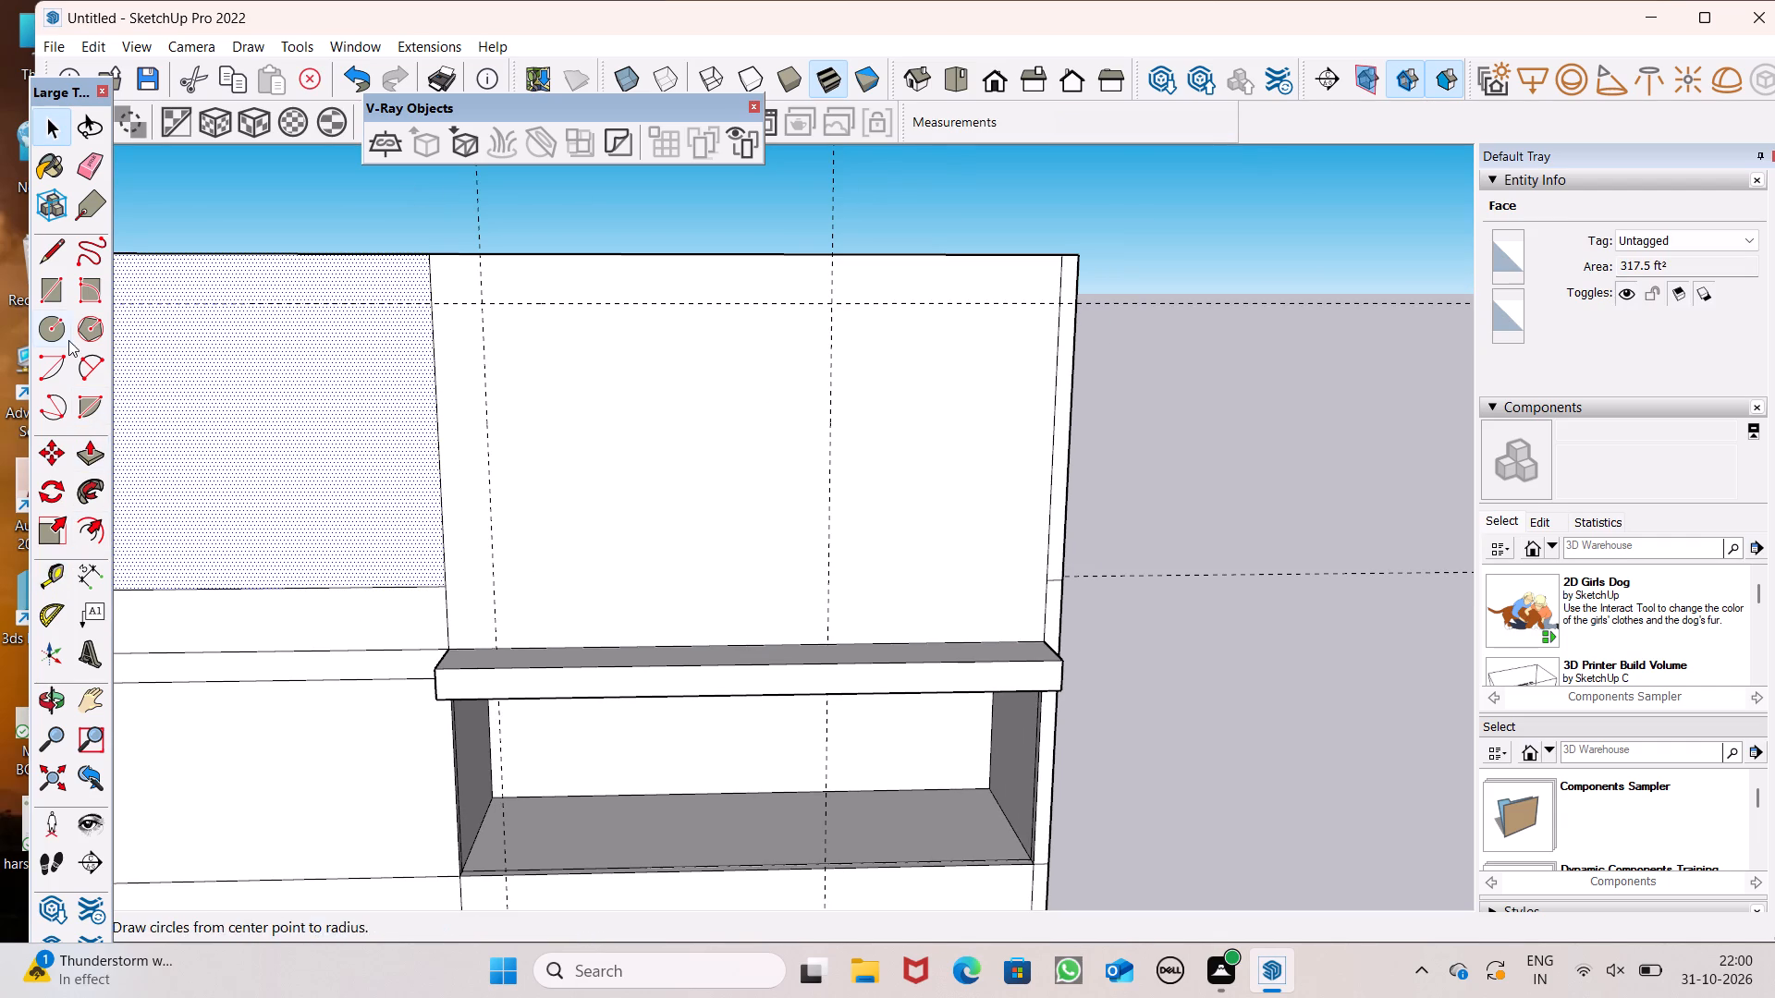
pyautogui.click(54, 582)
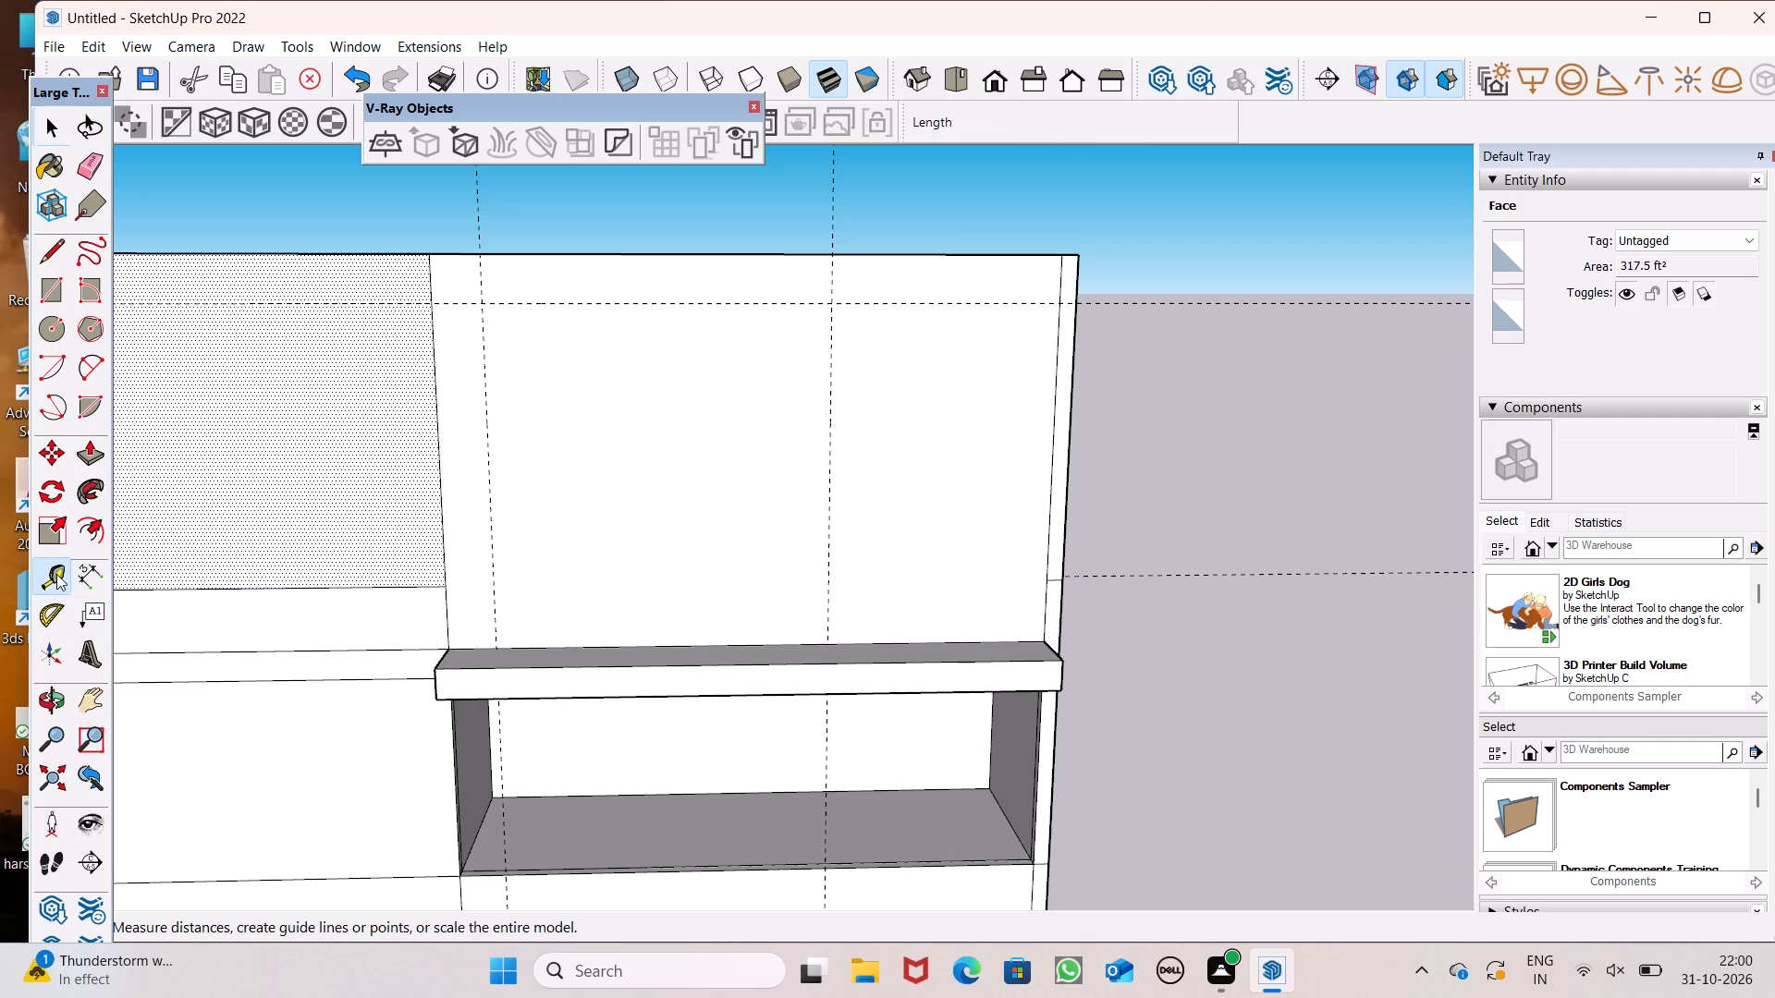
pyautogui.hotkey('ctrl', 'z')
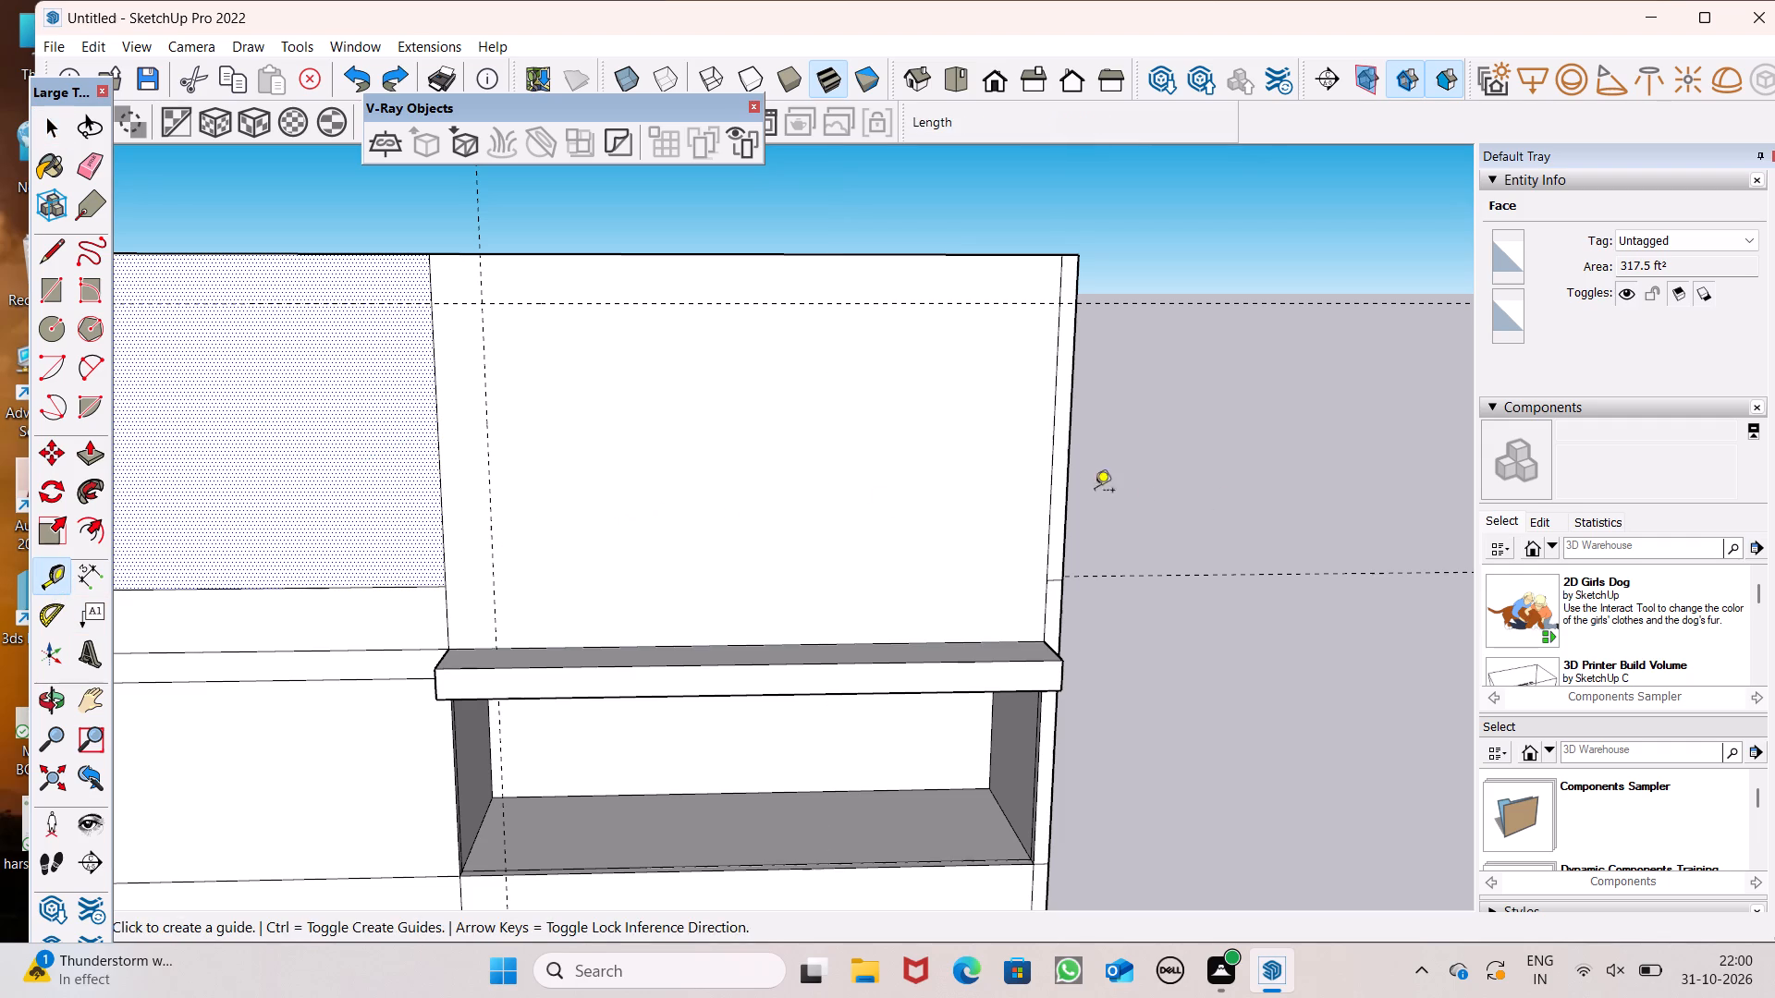
# Place a vertical guide on the uppermost front wall about 10' 2" in from the end wall's edge.
pyautogui.click(1050, 457)
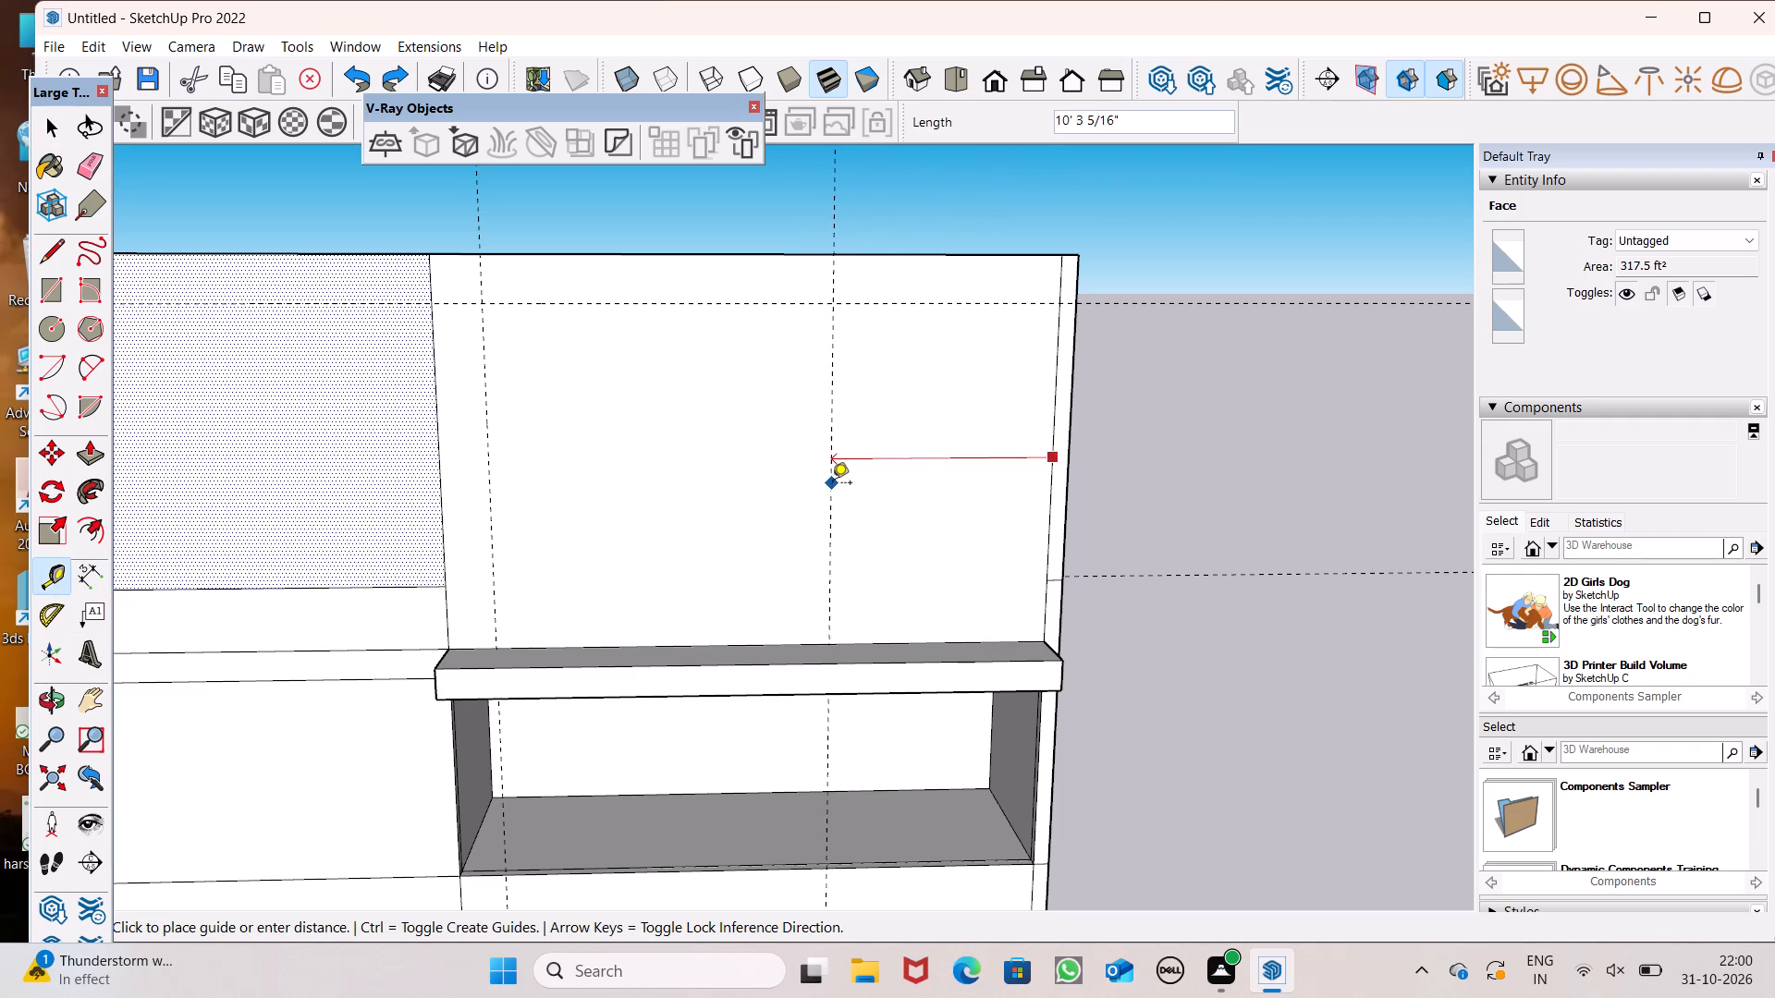
pyautogui.click(833, 484)
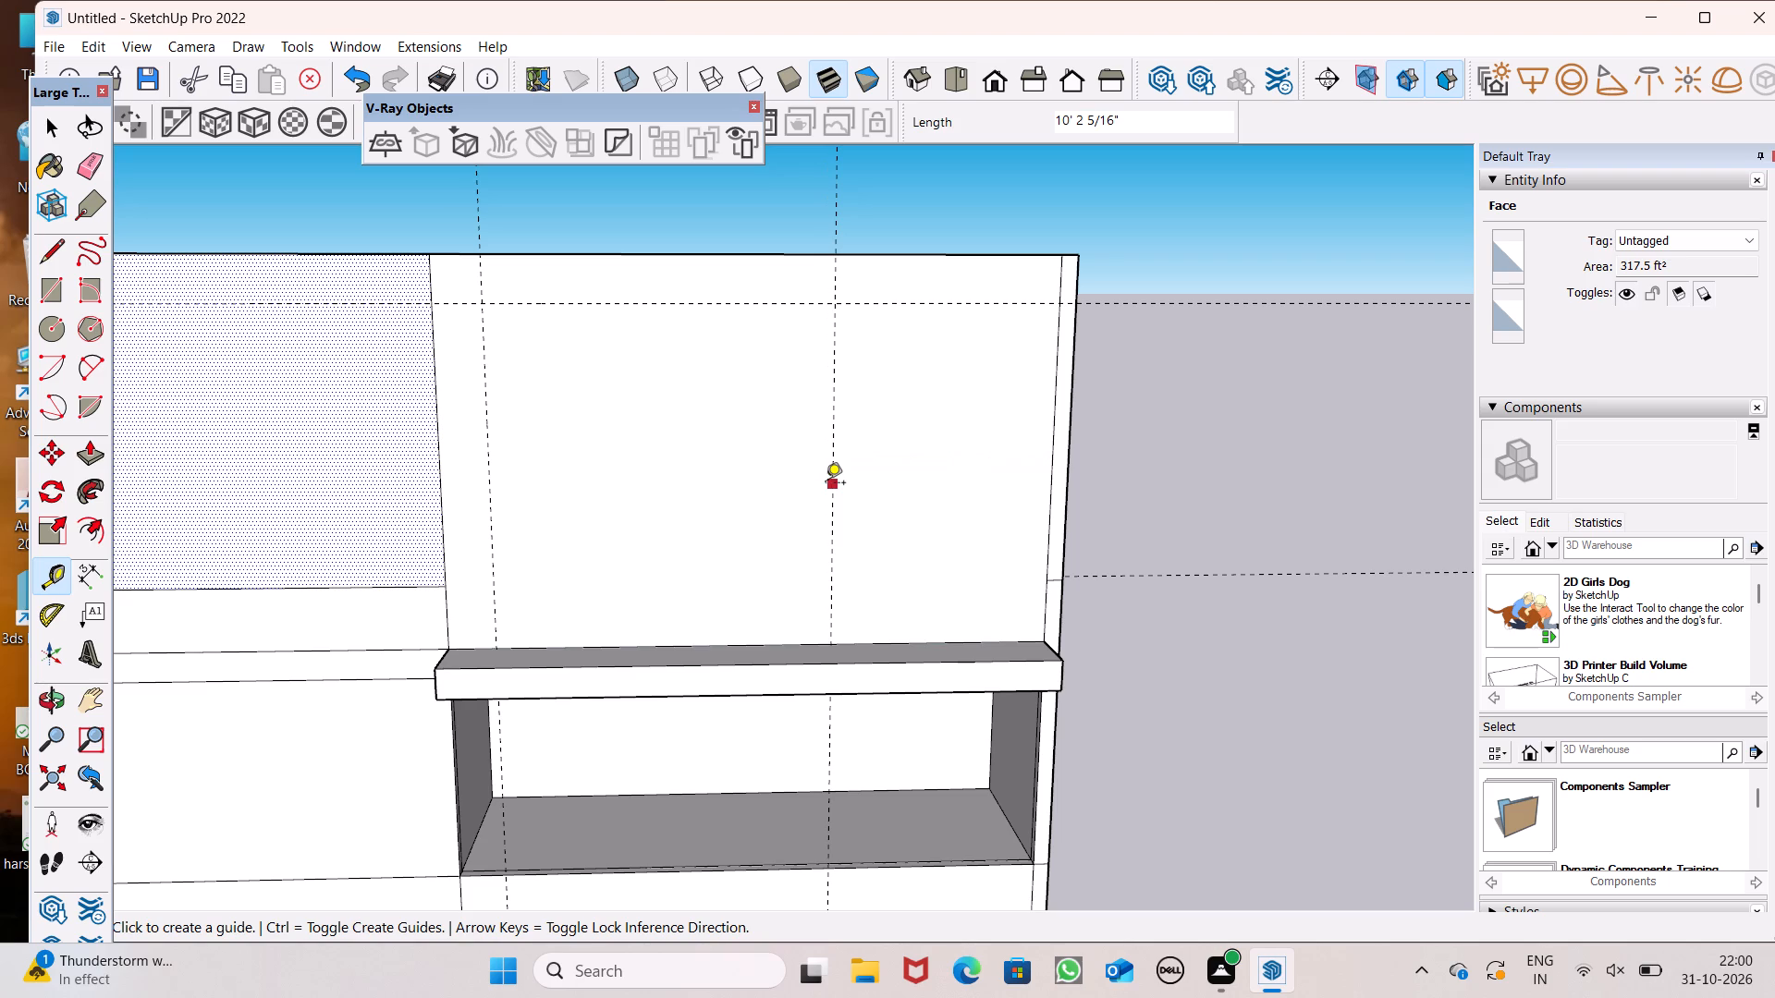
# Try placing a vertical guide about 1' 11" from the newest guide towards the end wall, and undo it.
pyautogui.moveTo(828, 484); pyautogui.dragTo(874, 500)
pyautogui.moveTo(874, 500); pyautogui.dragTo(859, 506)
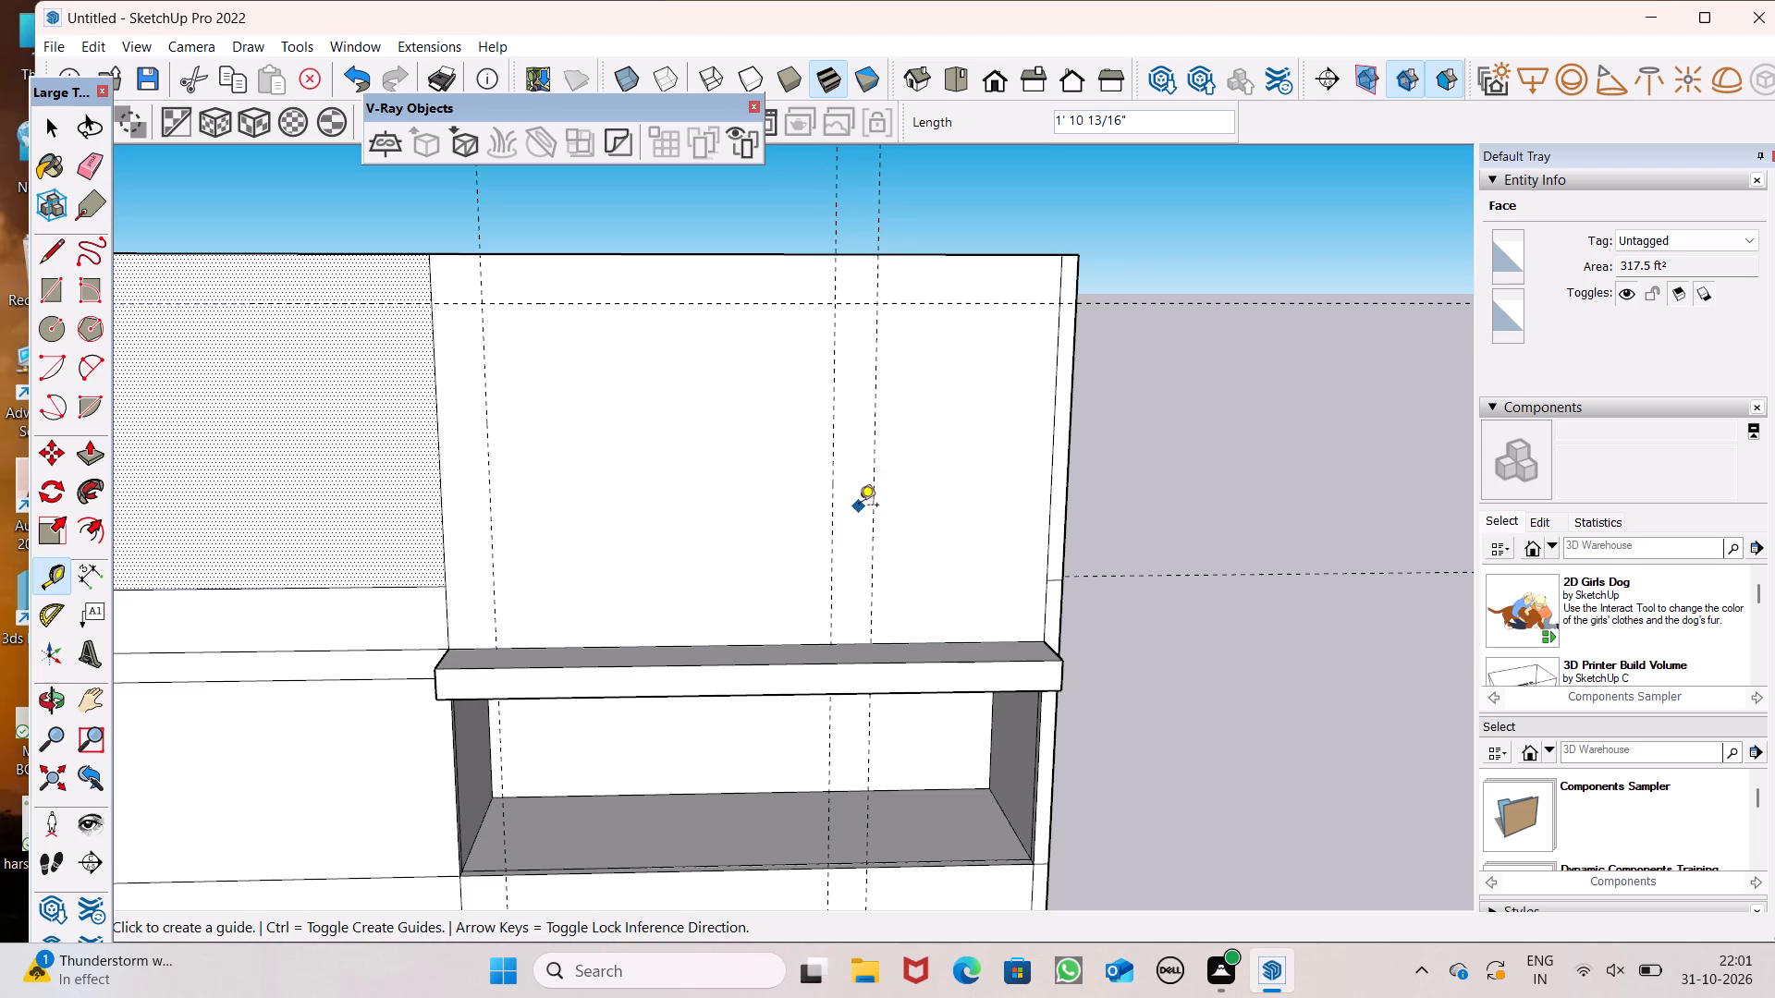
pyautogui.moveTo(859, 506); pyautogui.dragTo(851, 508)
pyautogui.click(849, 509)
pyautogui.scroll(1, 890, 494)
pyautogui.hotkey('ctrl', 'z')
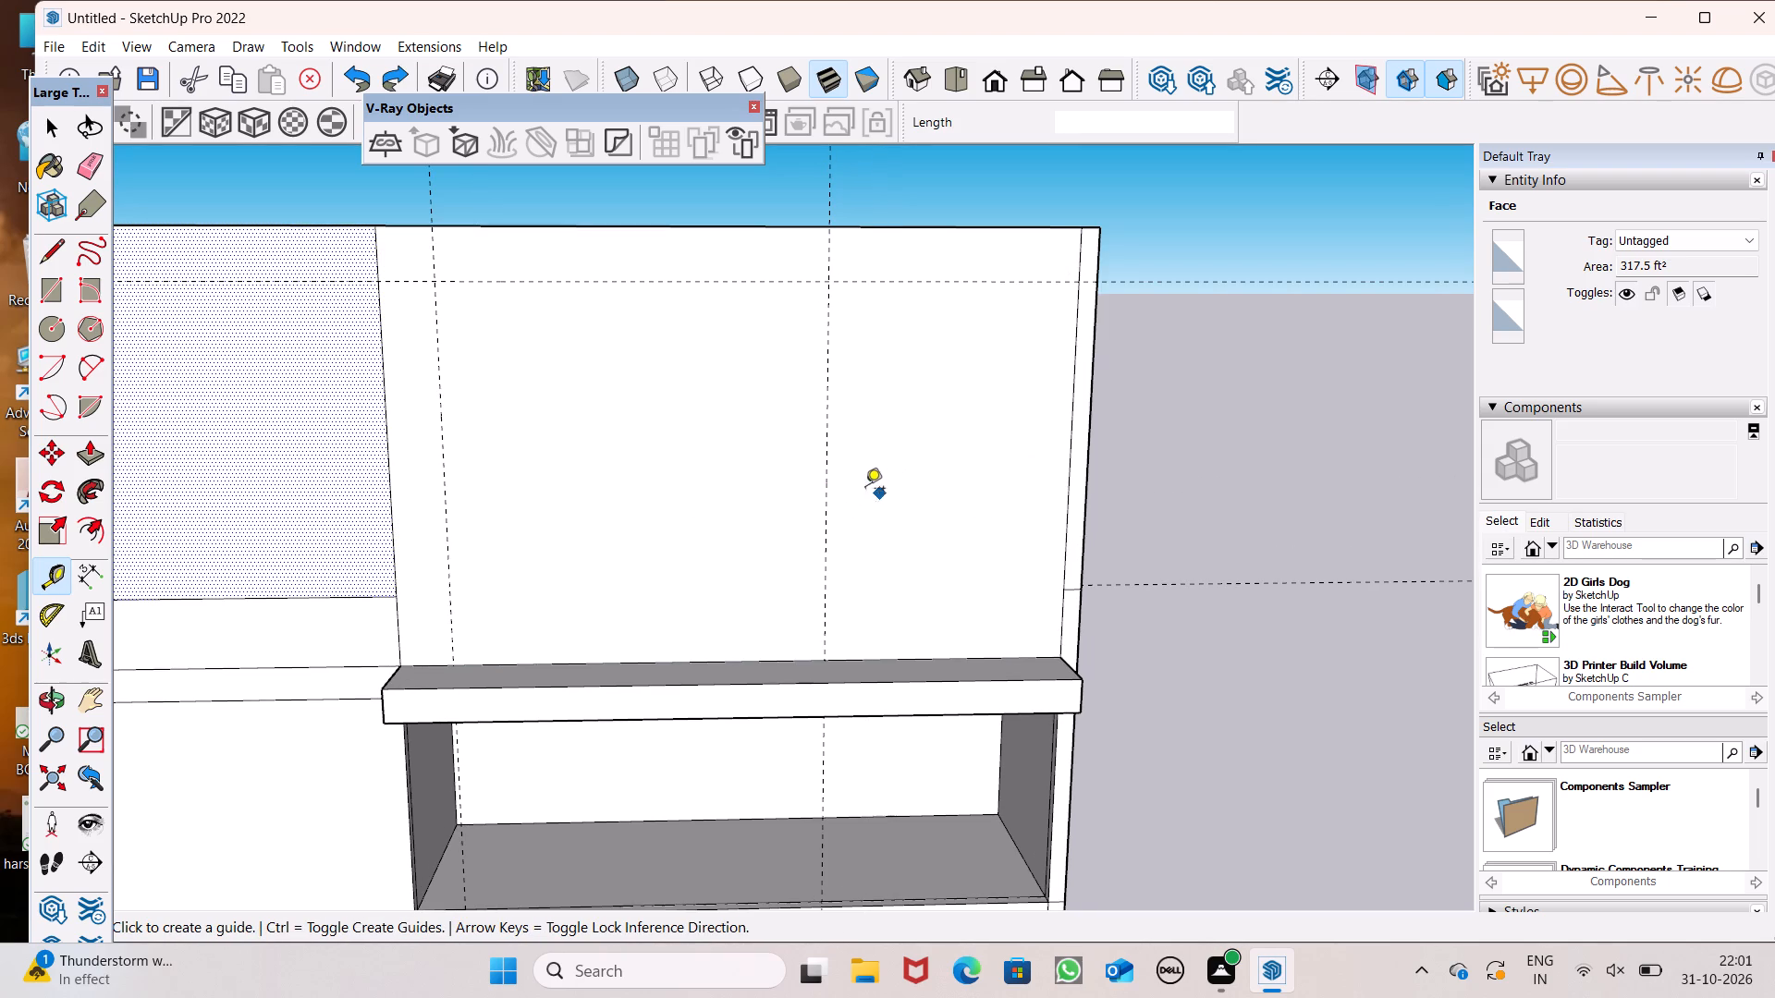
# Place another vertical guide about 1' 6" from the newest vertical guide, towards the end wall.
pyautogui.moveTo(823, 451); pyautogui.dragTo(850, 453)
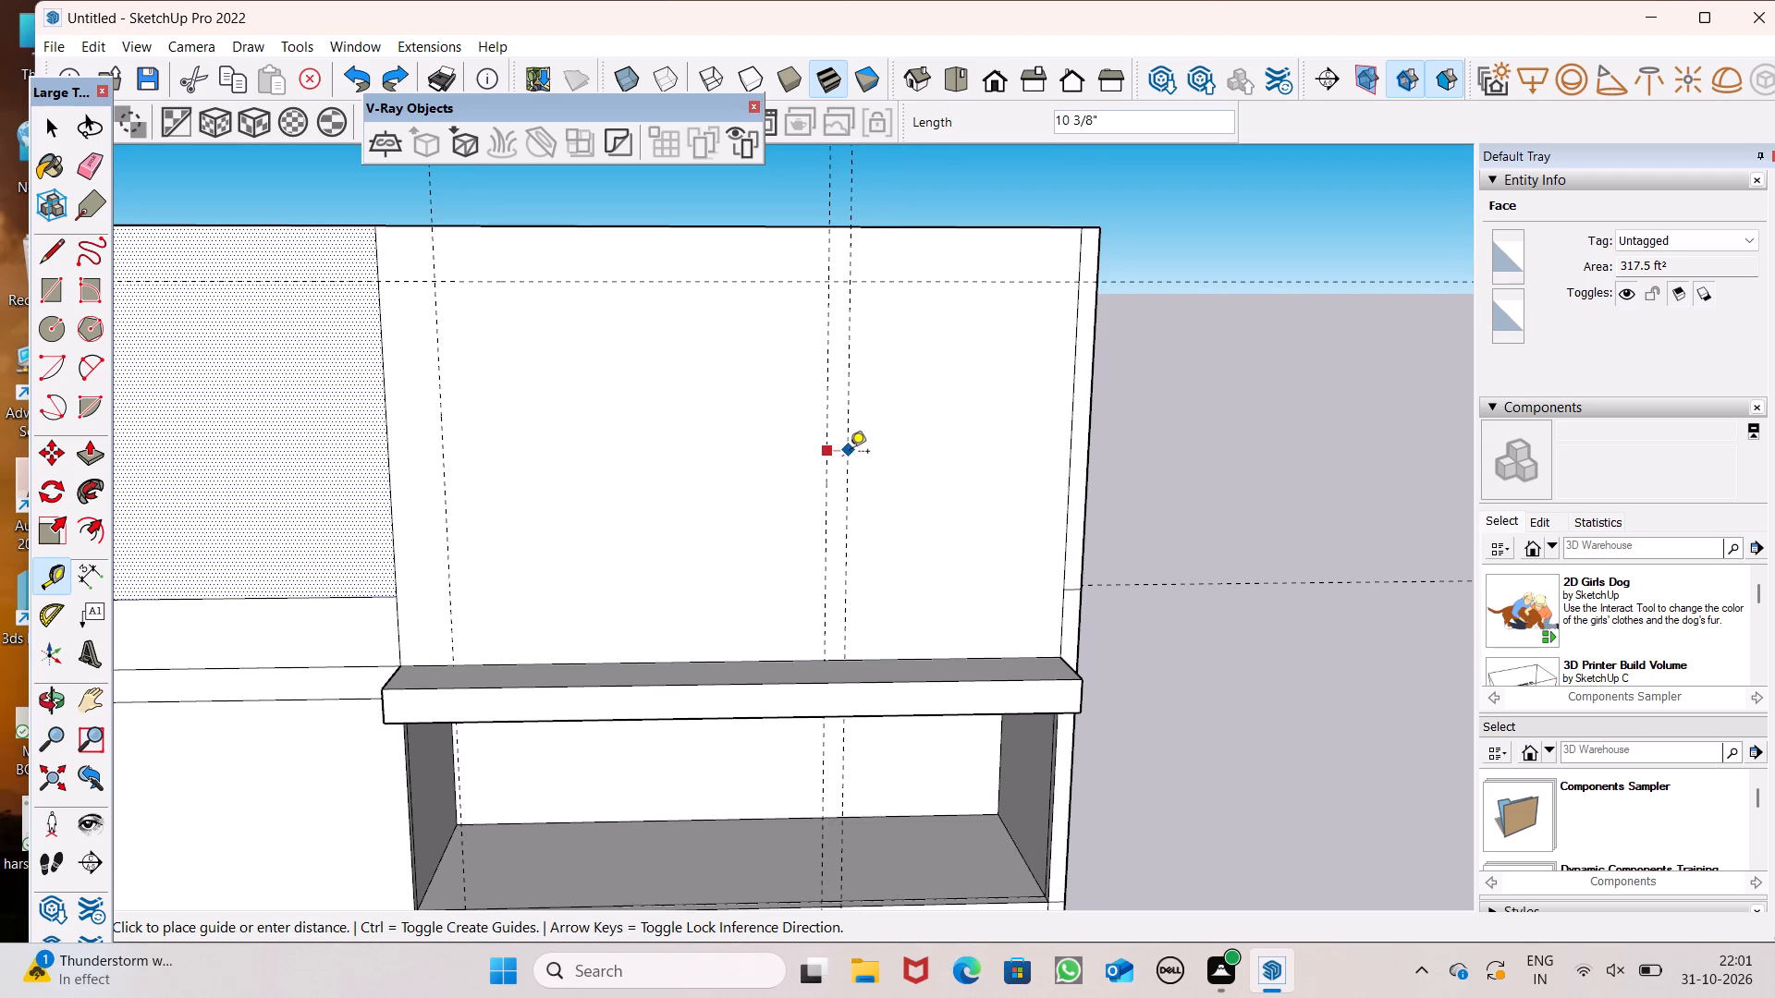
pyautogui.moveTo(850, 453); pyautogui.dragTo(863, 455)
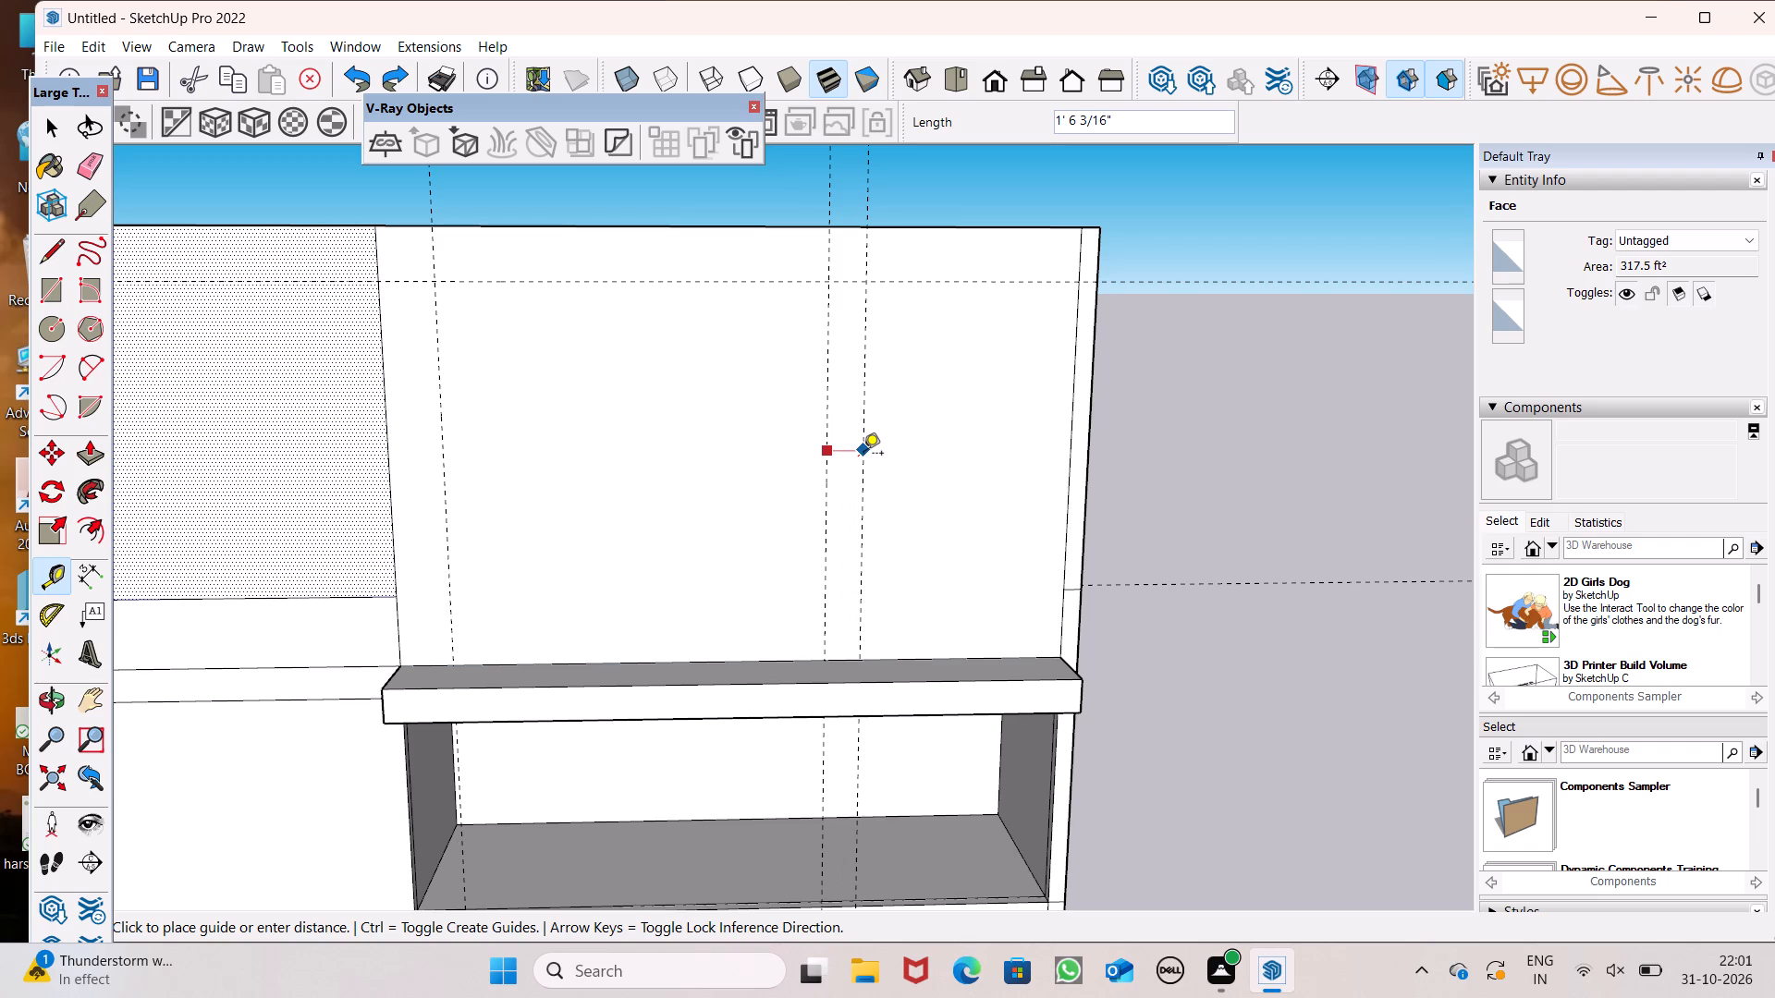
pyautogui.moveTo(863, 455); pyautogui.dragTo(865, 456)
pyautogui.press('space')
# Draw an opening outline about 15' wide and 15' 10" high up from the ledge, along the guides on the uppermost front wall.
pyautogui.scroll(-4, 855, 460)
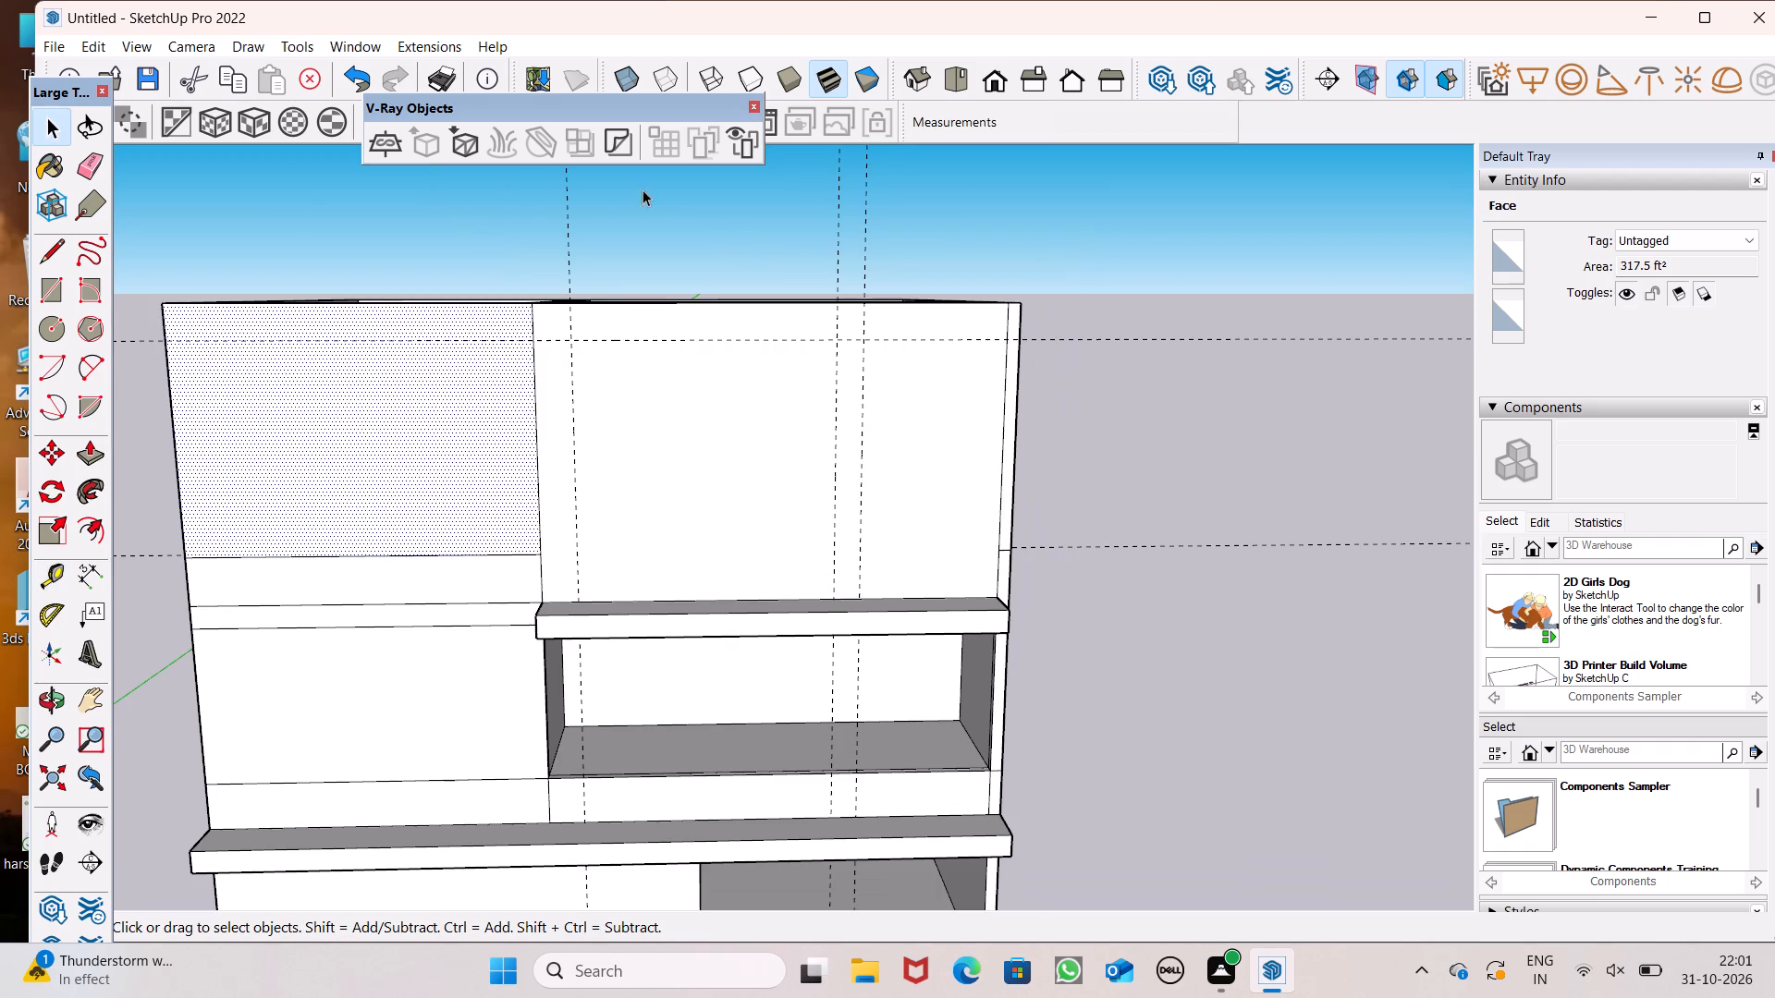
pyautogui.click(55, 250)
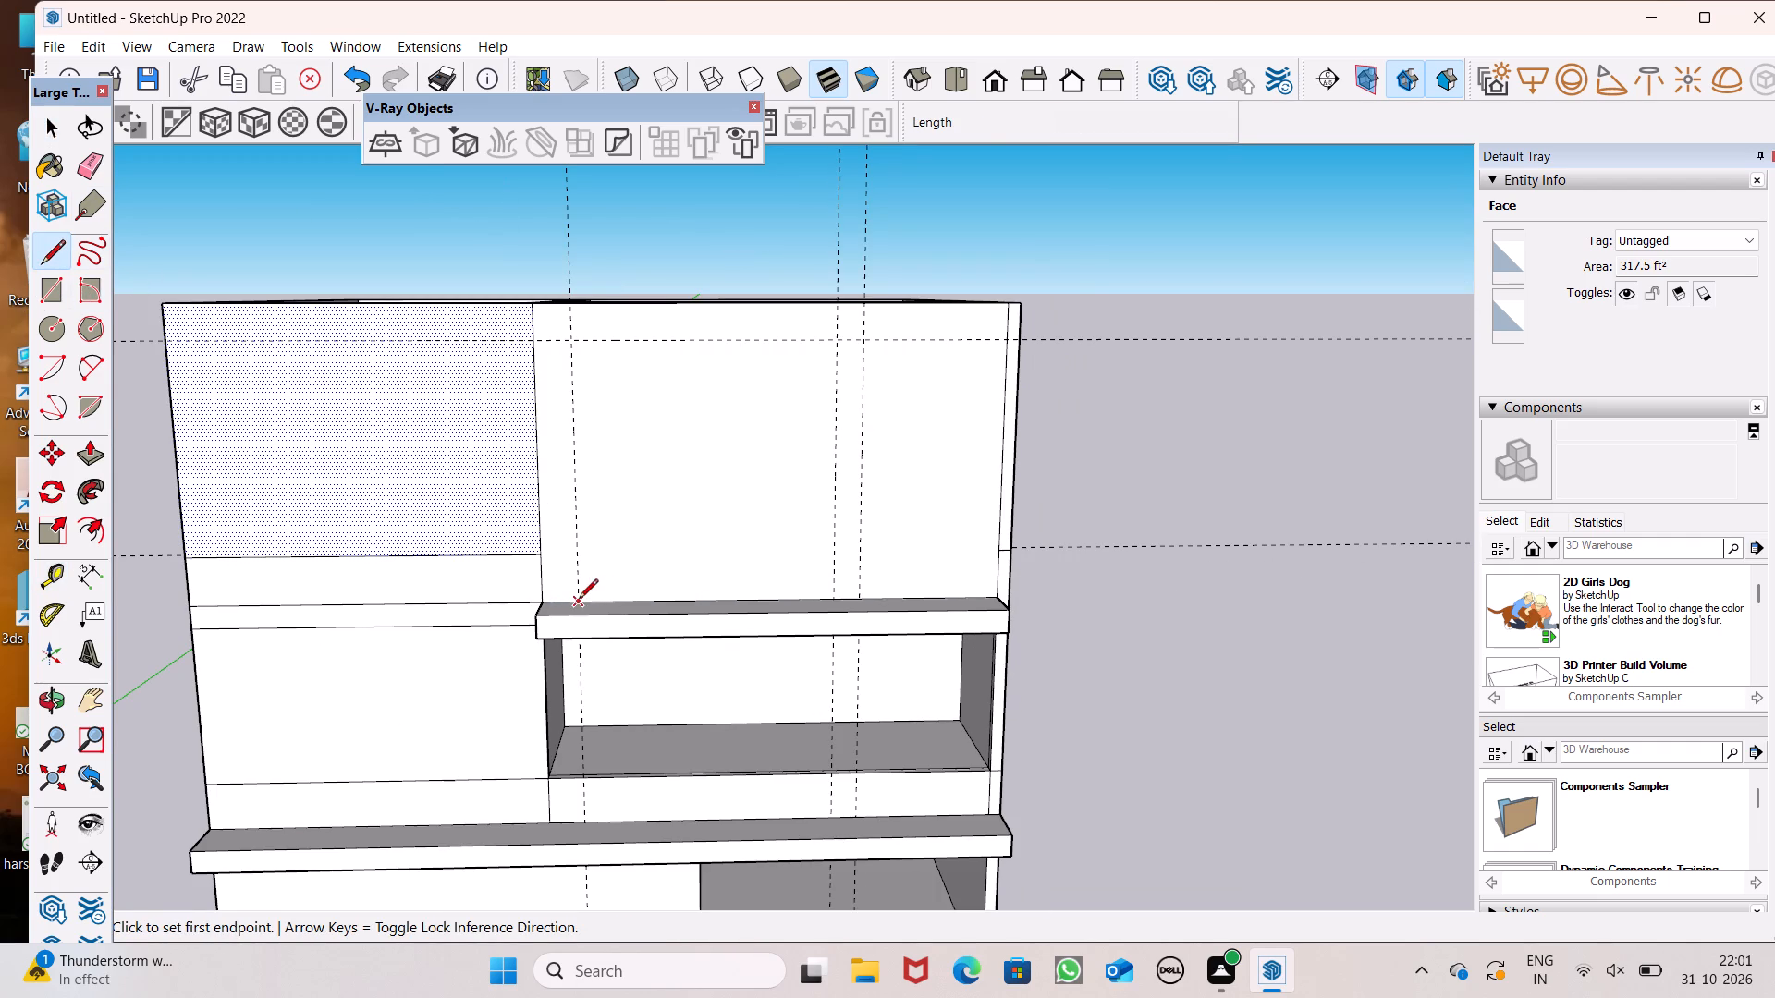
pyautogui.click(579, 600)
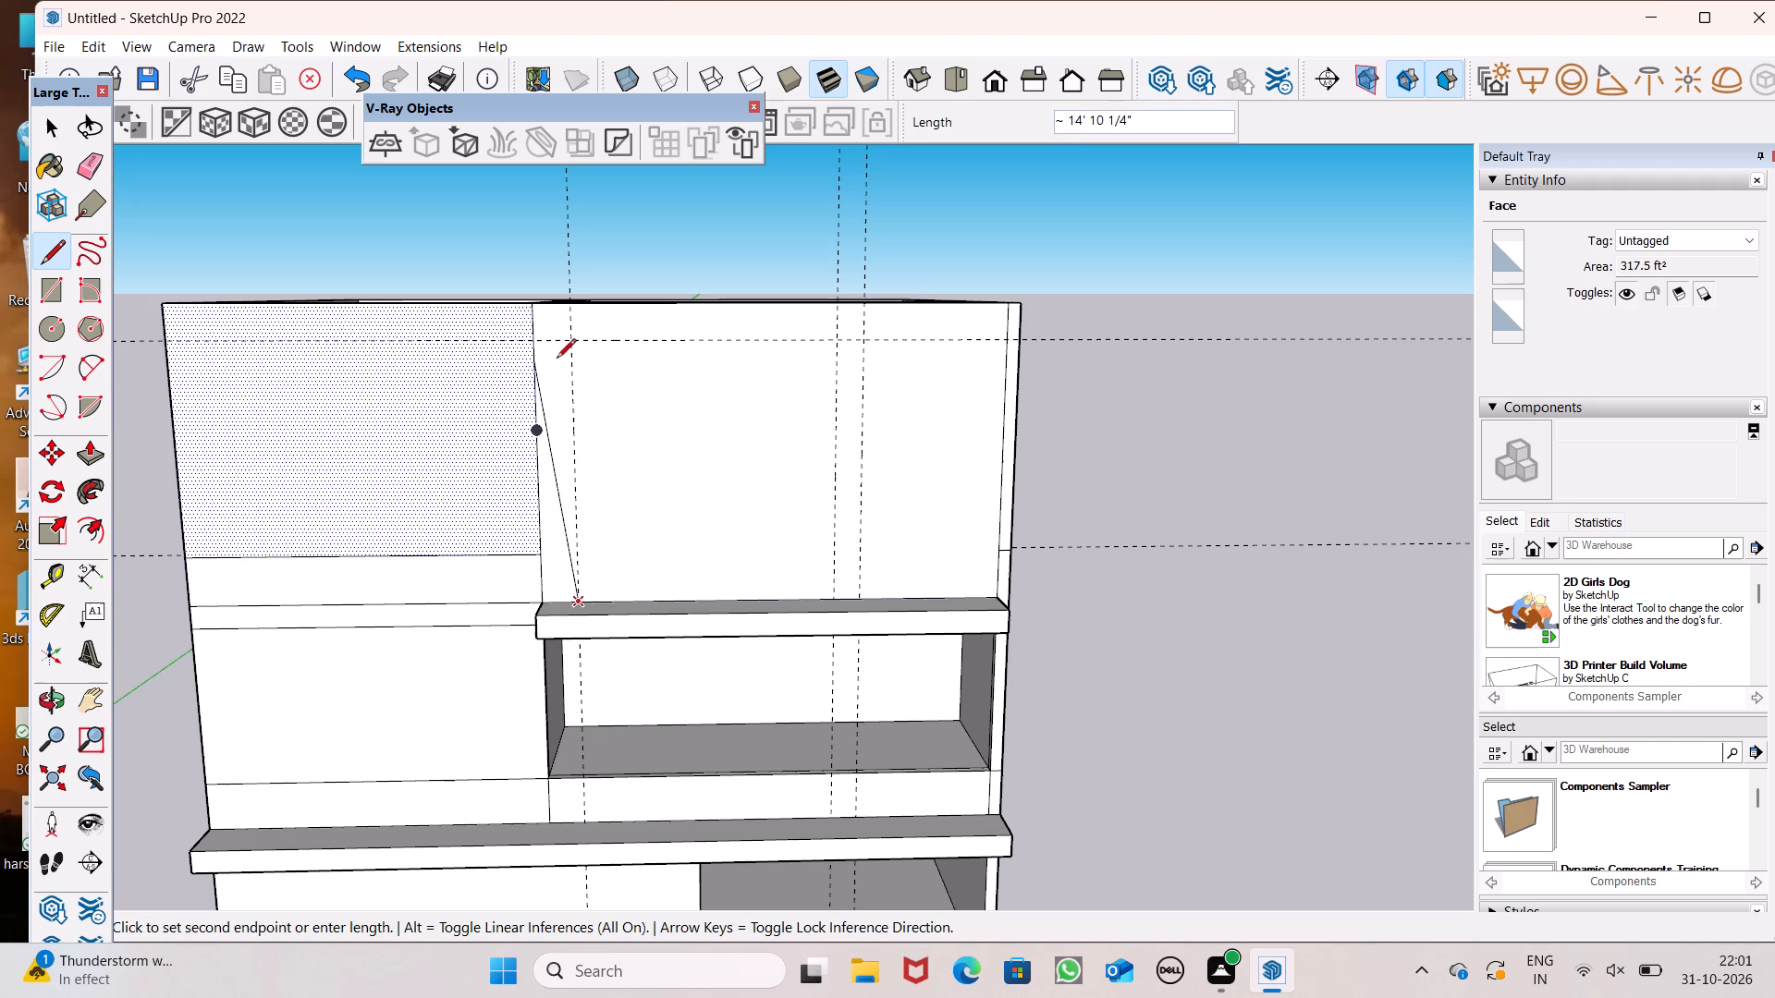
pyautogui.click(572, 344)
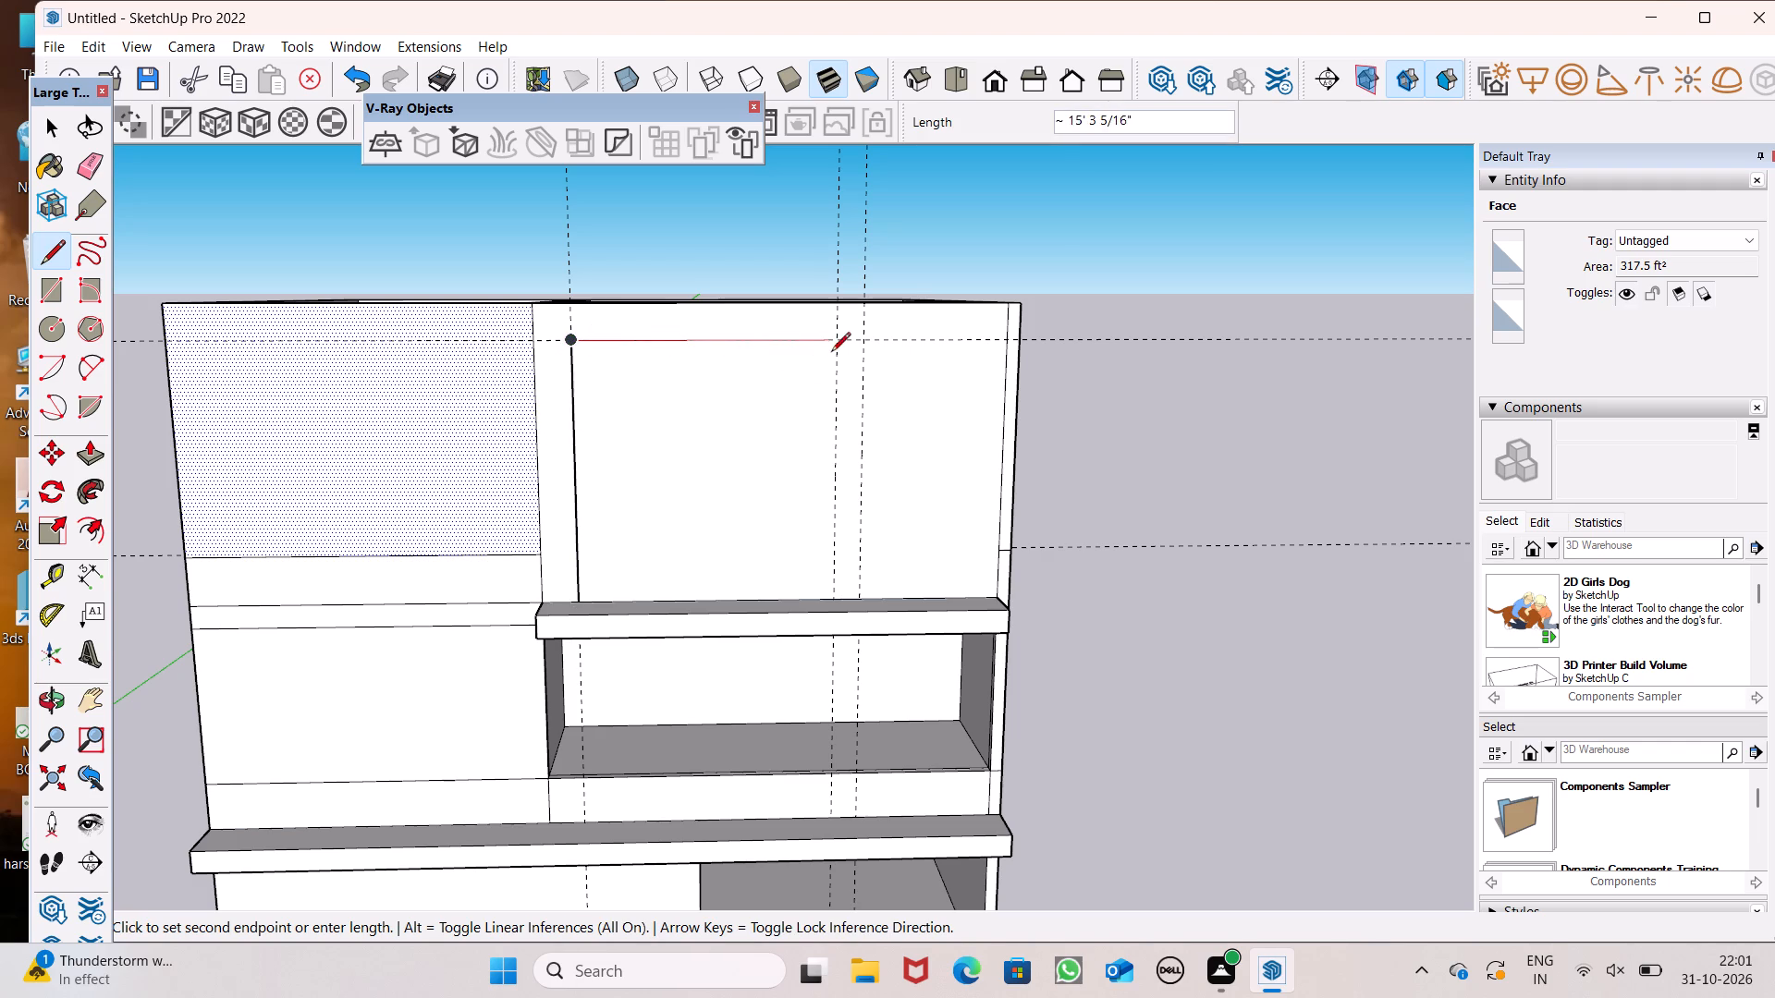
pyautogui.click(831, 350)
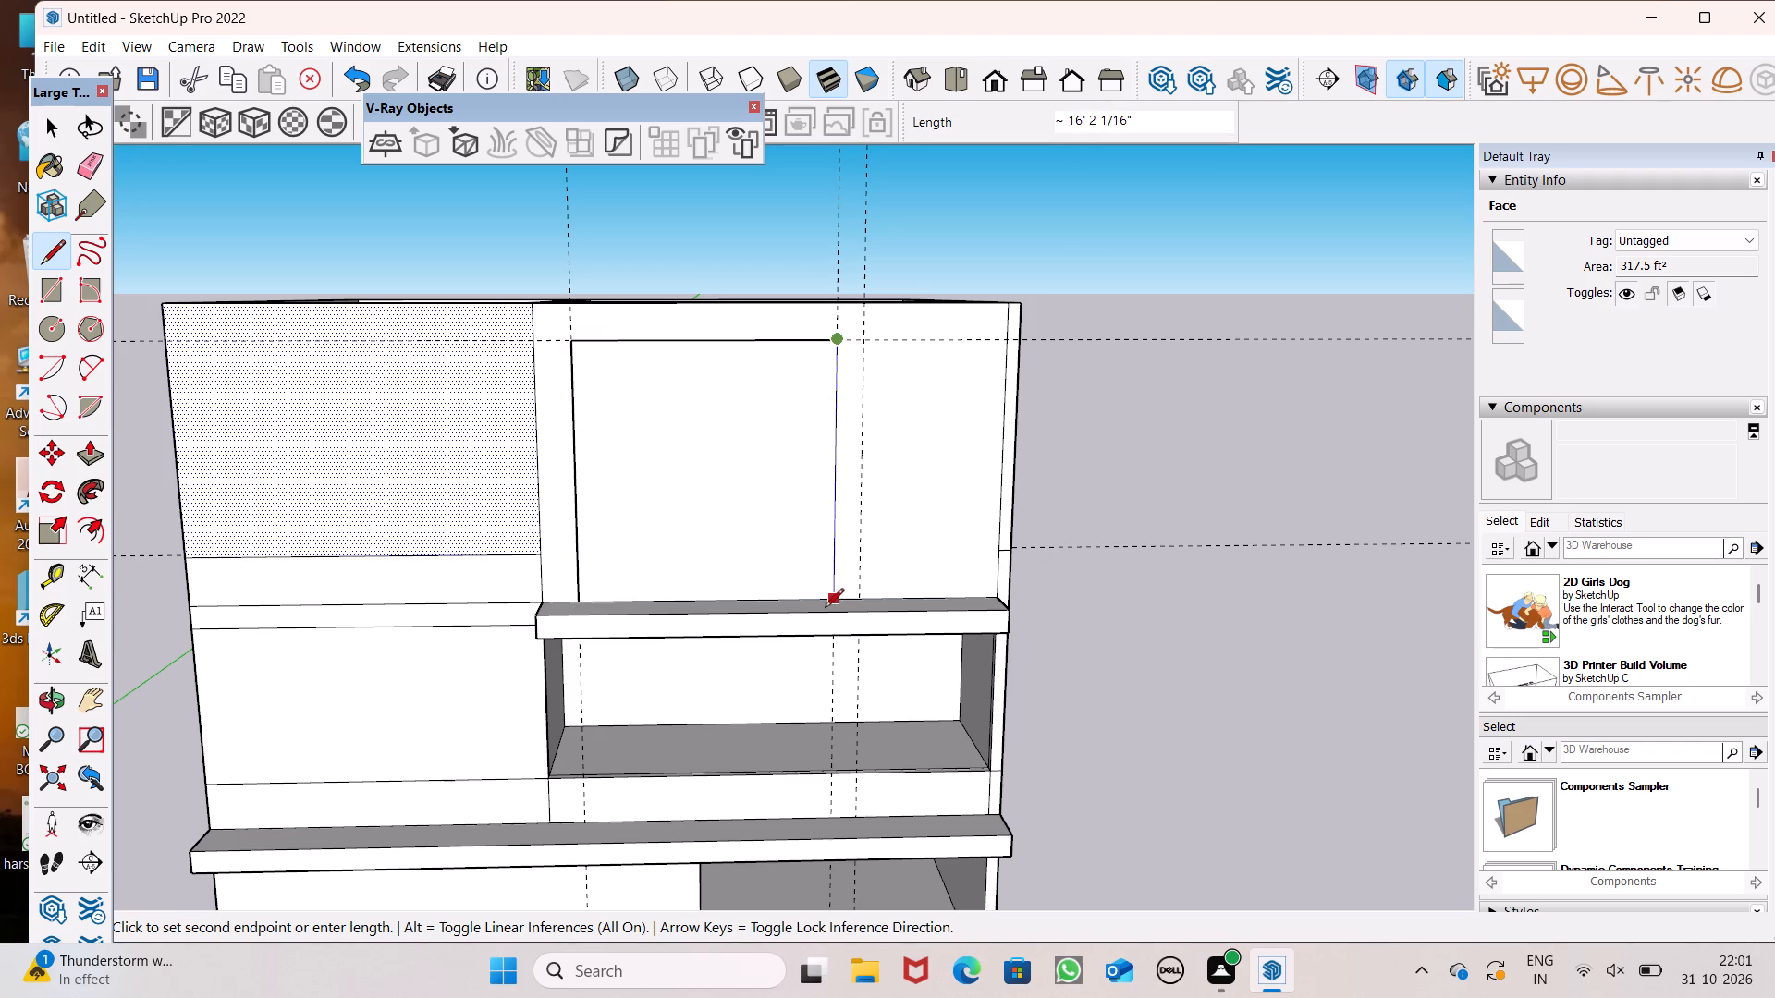
pyautogui.click(828, 601)
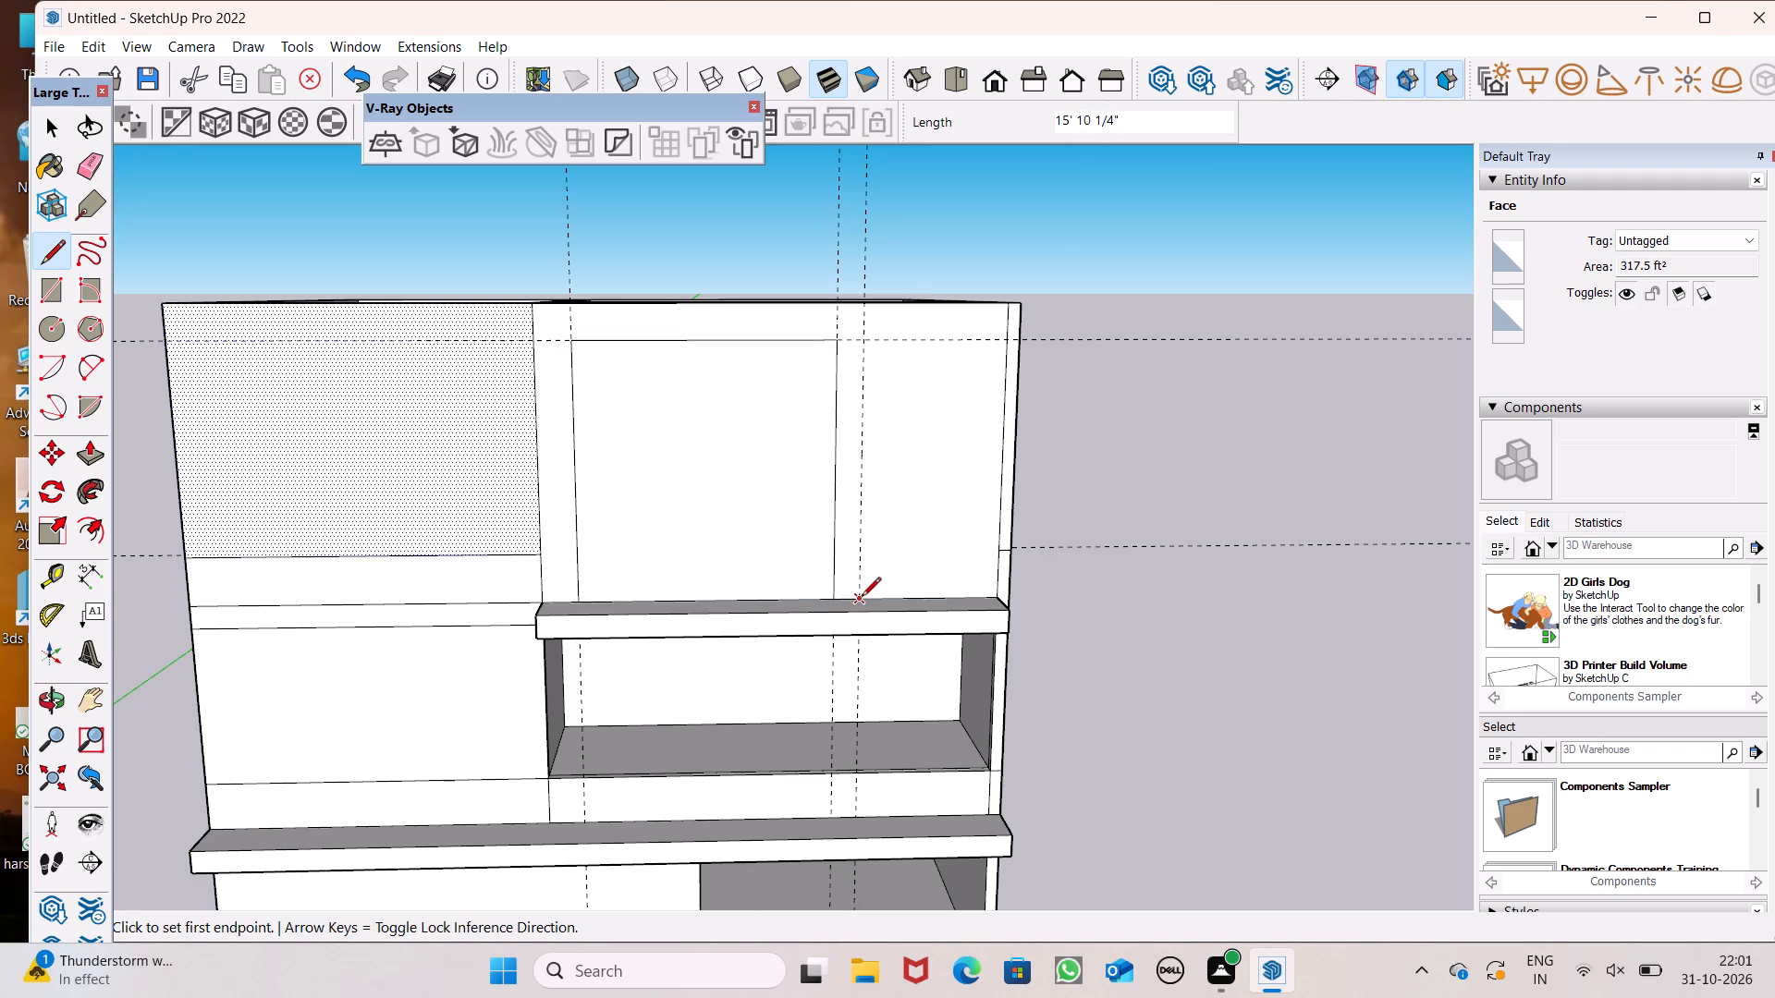
# Draw an 18' vertical line along the outermost guide, from the ledge to the top of the uppermost front wall.
pyautogui.click(862, 598)
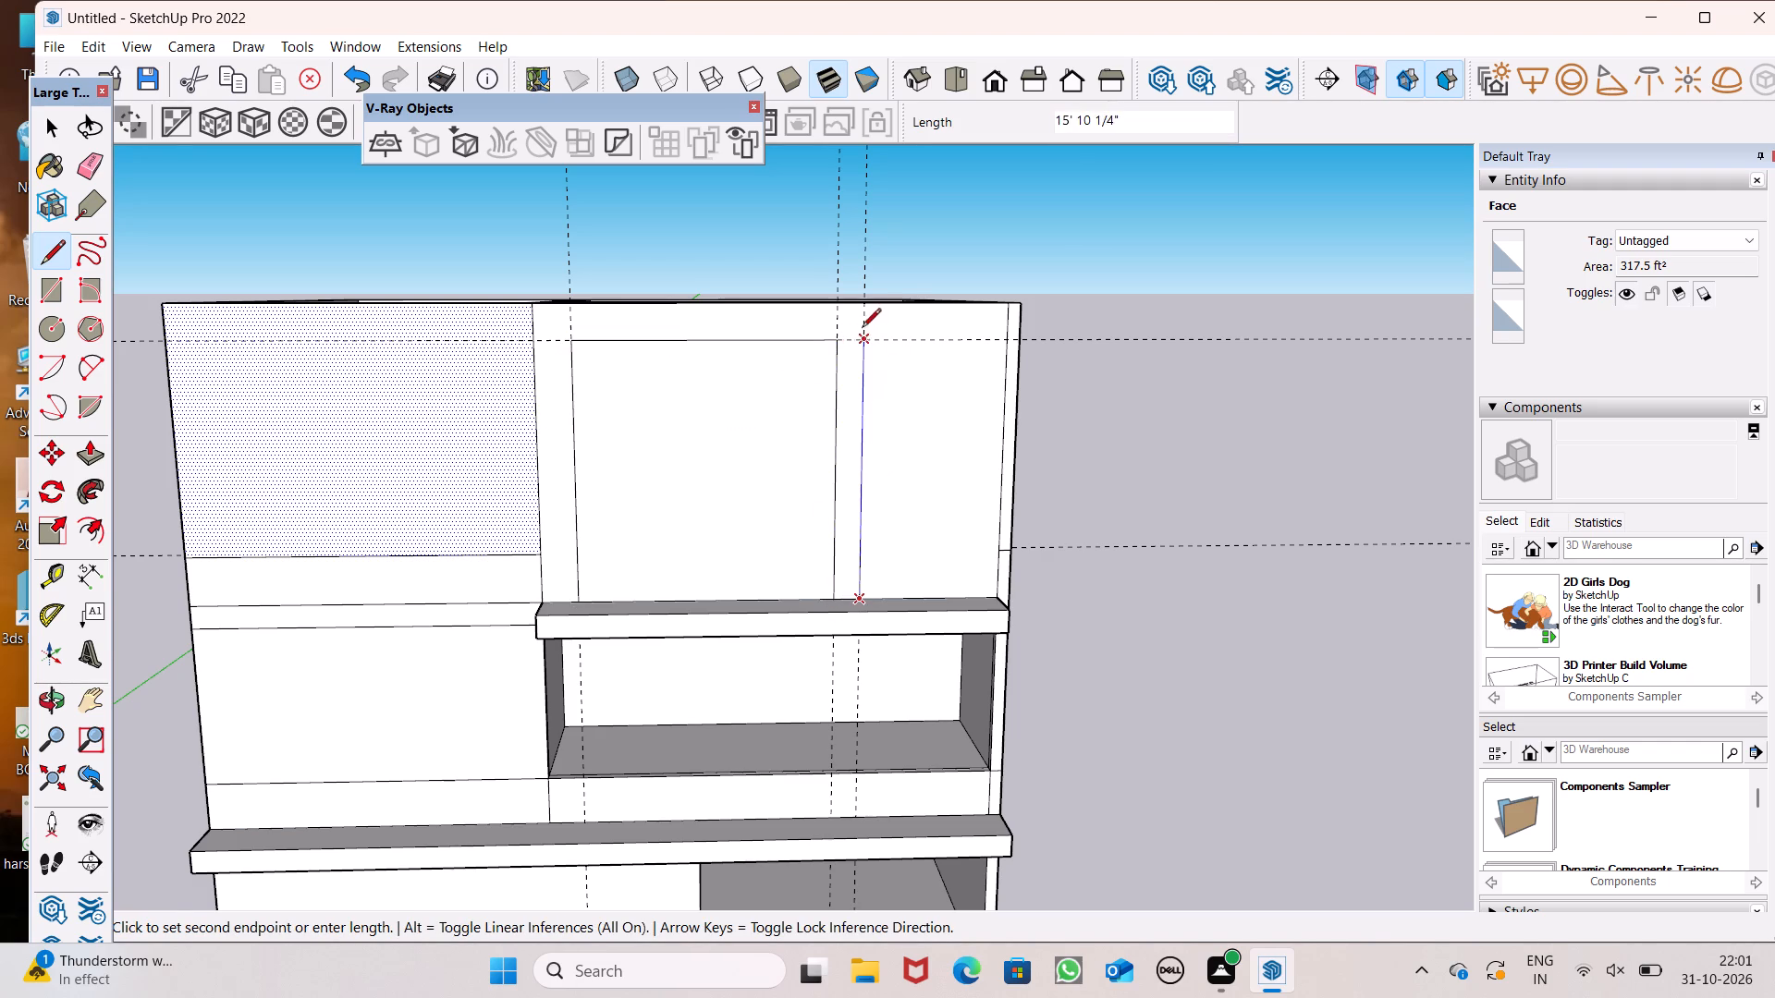
pyautogui.click(867, 308)
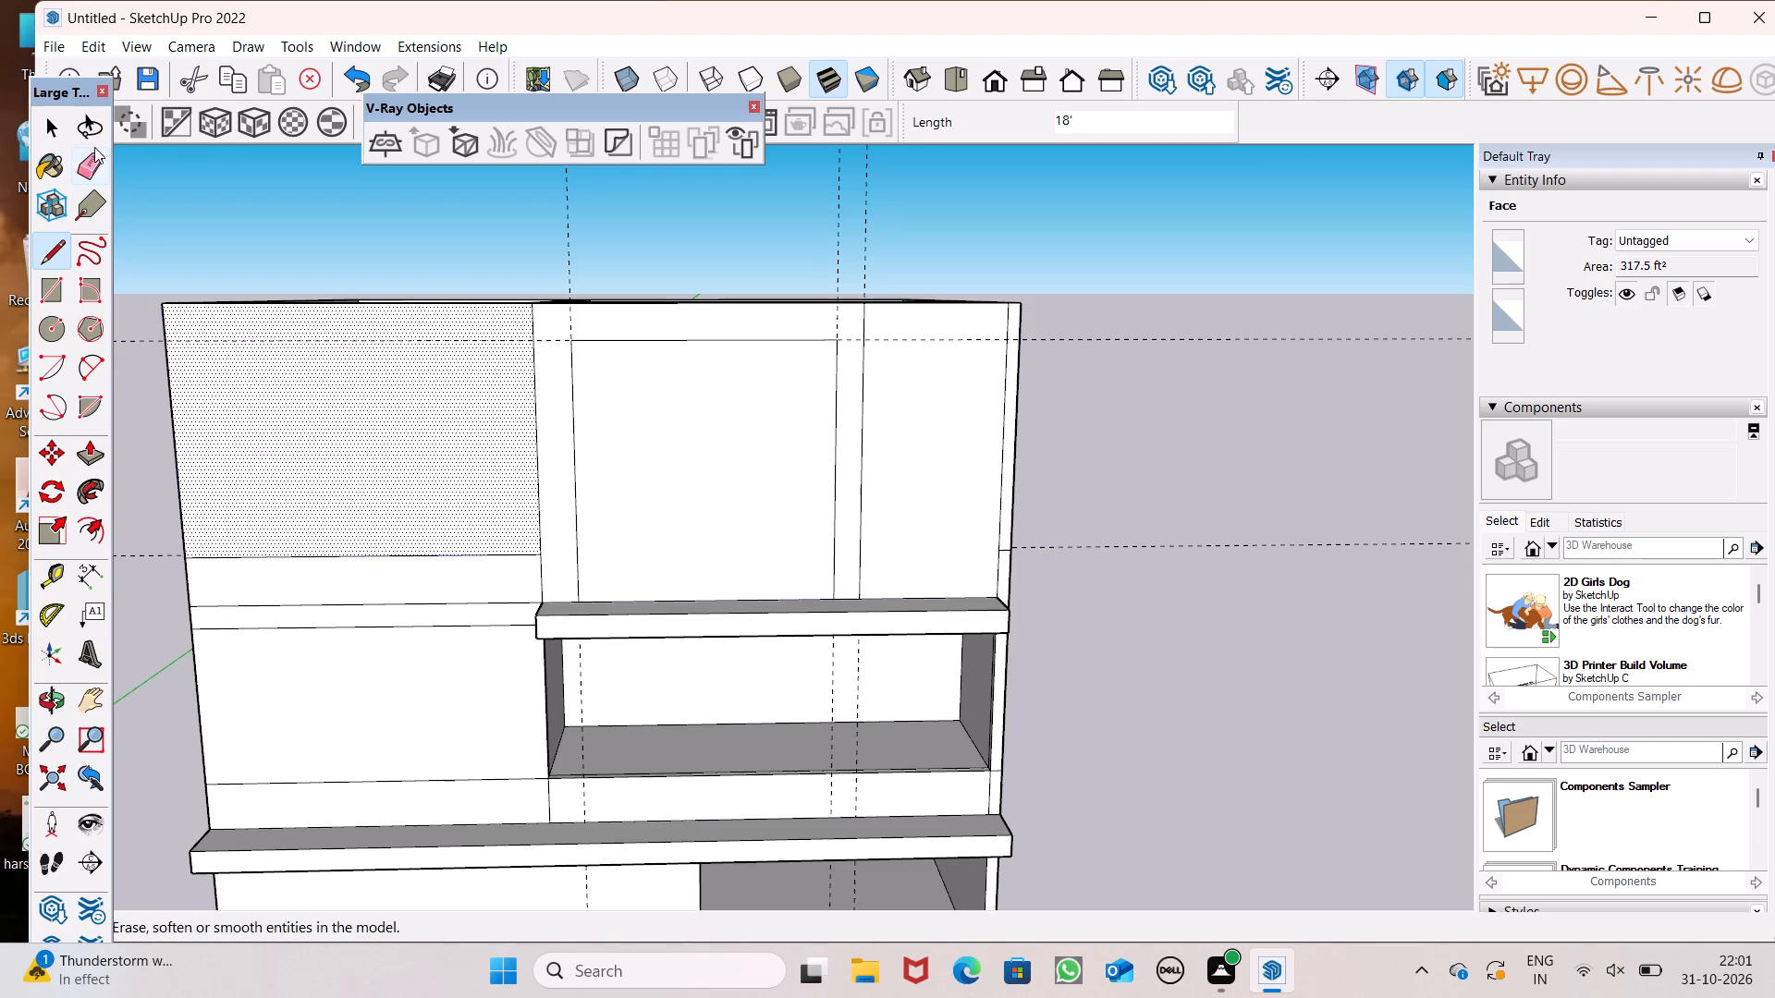
# Erase the vertical and horizontal guides around the uppermost front wall.
pyautogui.moveTo(94, 147); pyautogui.dragTo(105, 151)
pyautogui.moveTo(548, 255); pyautogui.dragTo(910, 225)
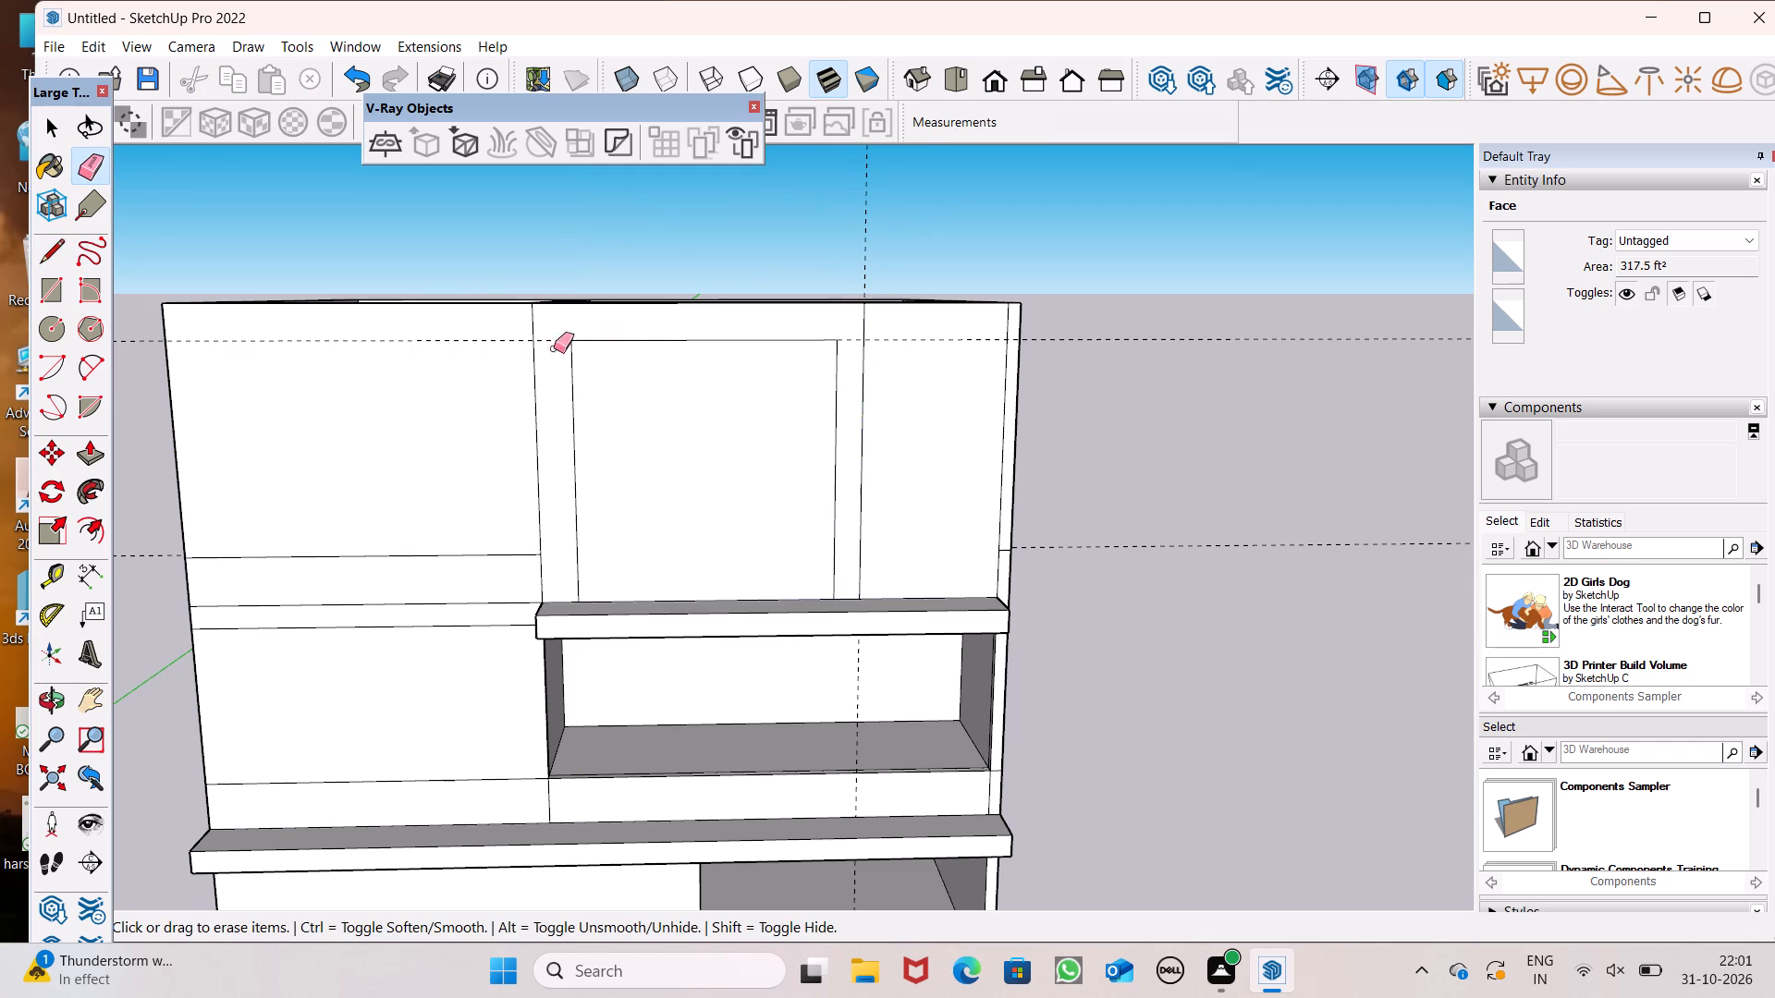
pyautogui.moveTo(1303, 310); pyautogui.dragTo(1261, 558)
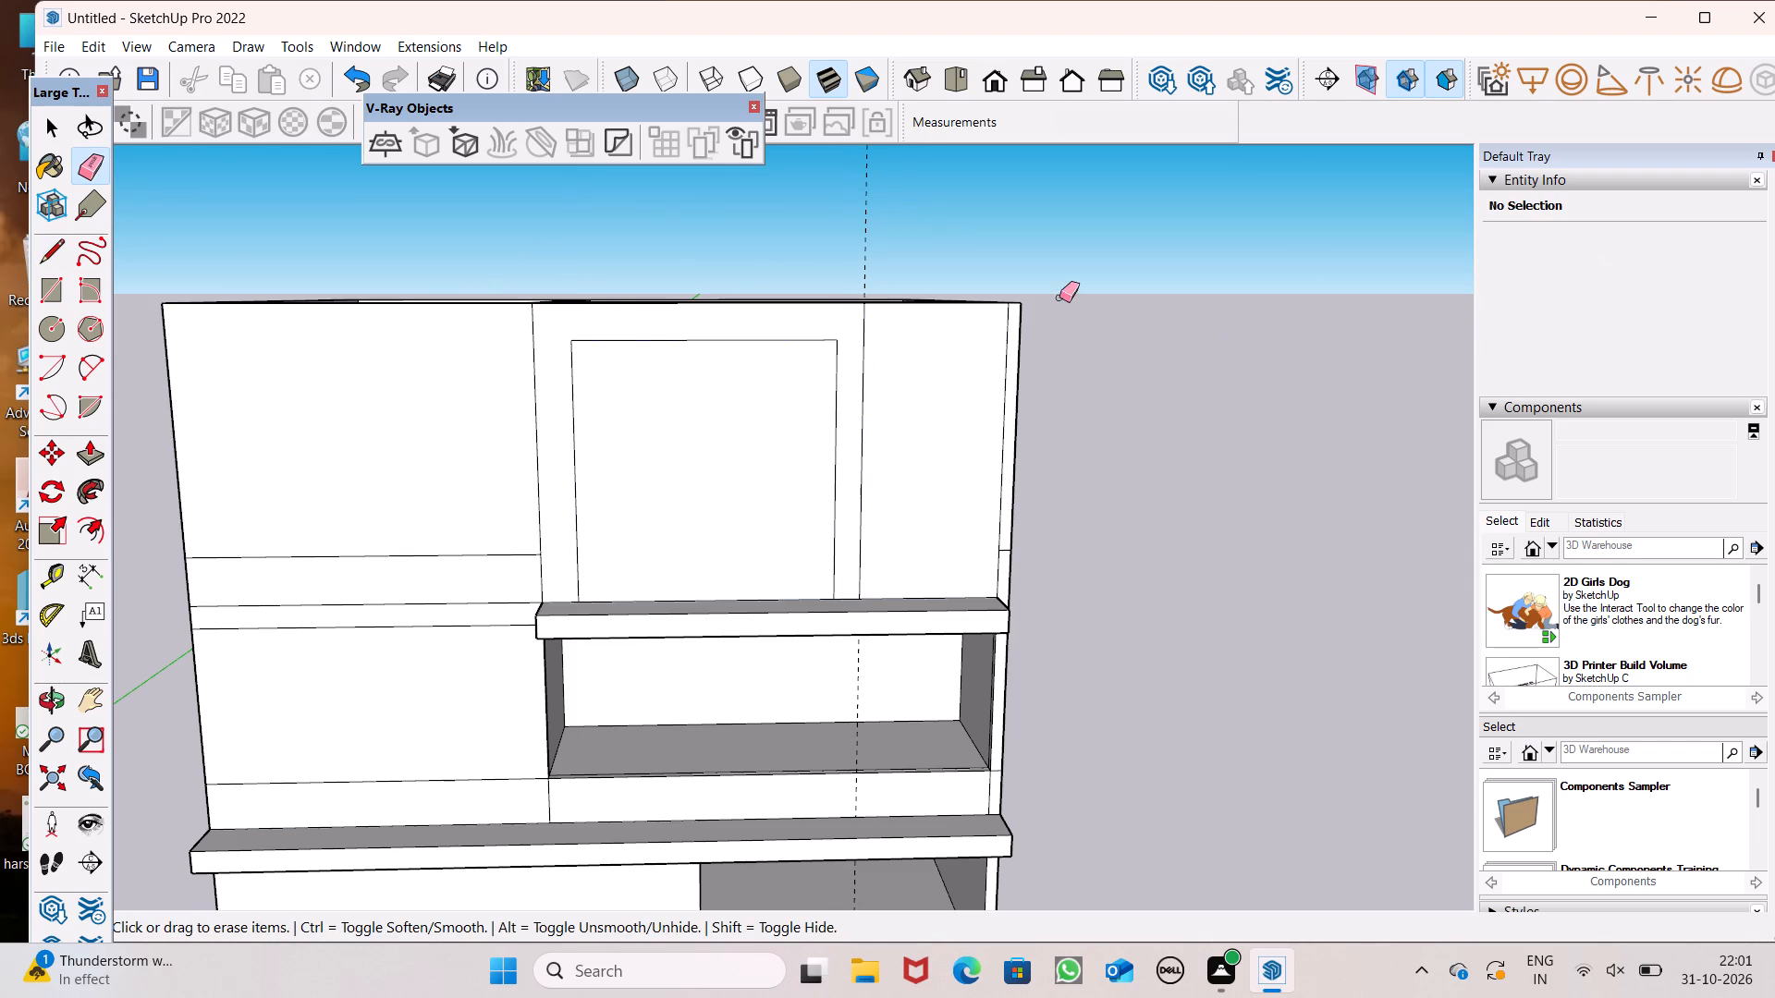
pyautogui.moveTo(875, 214); pyautogui.dragTo(843, 215)
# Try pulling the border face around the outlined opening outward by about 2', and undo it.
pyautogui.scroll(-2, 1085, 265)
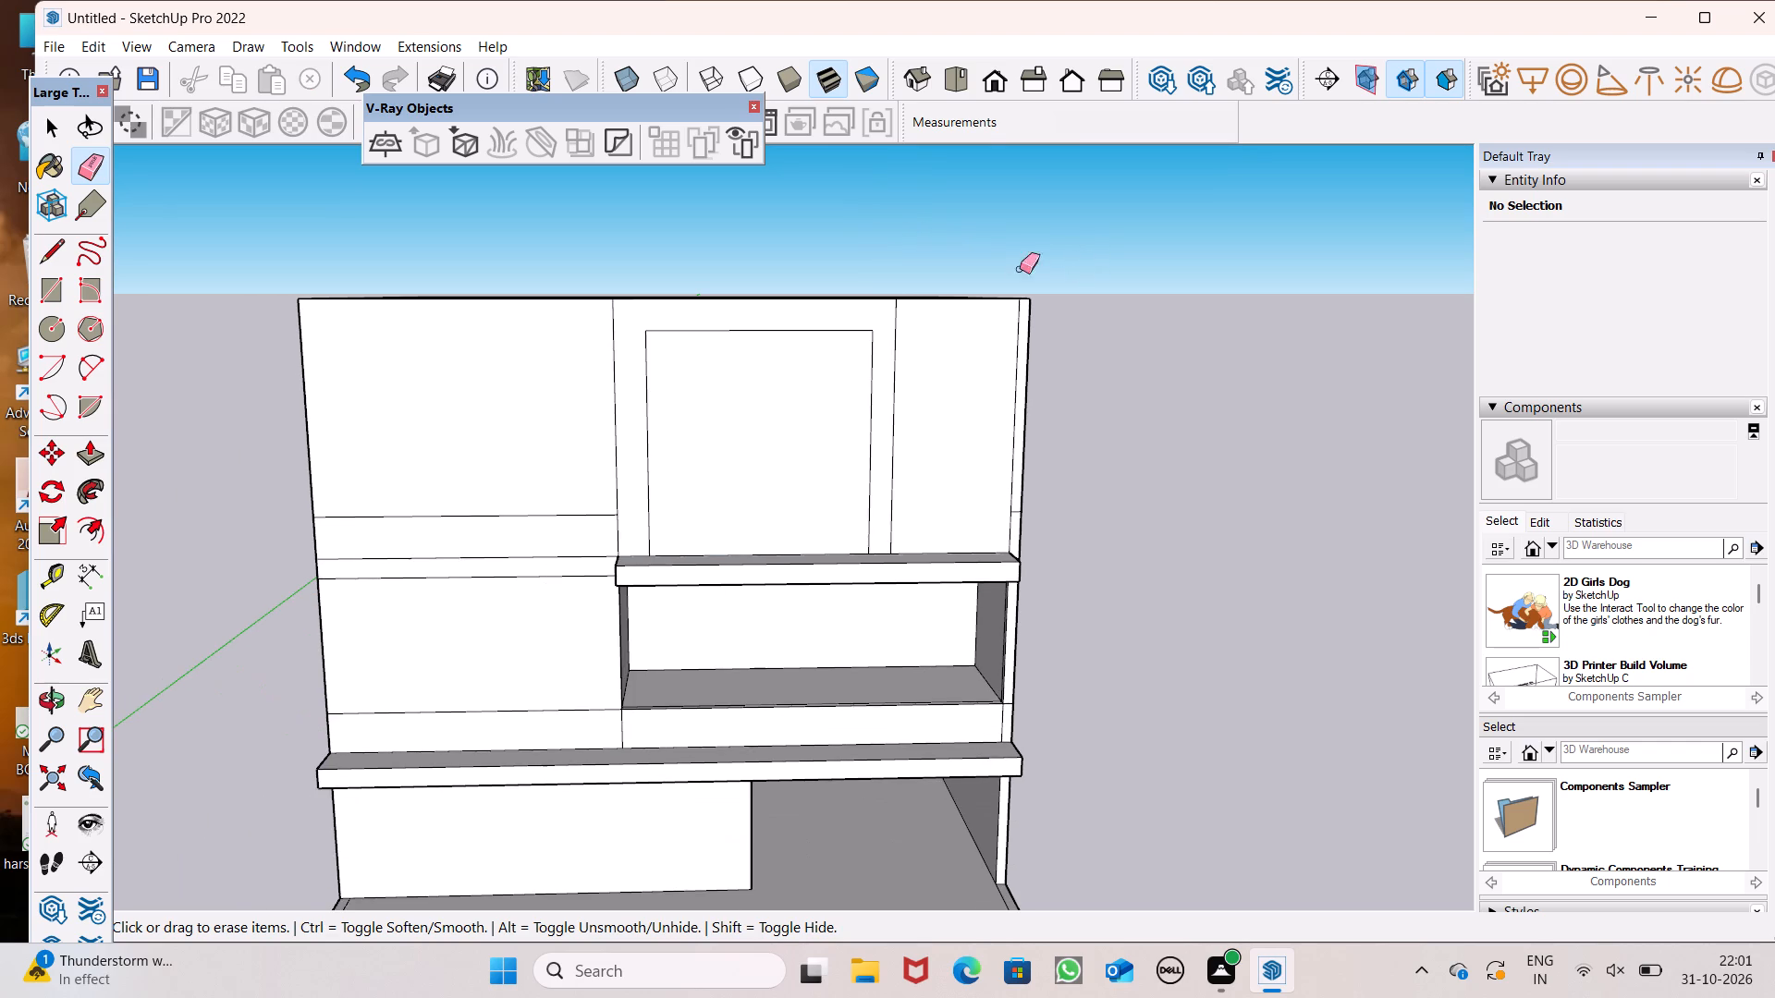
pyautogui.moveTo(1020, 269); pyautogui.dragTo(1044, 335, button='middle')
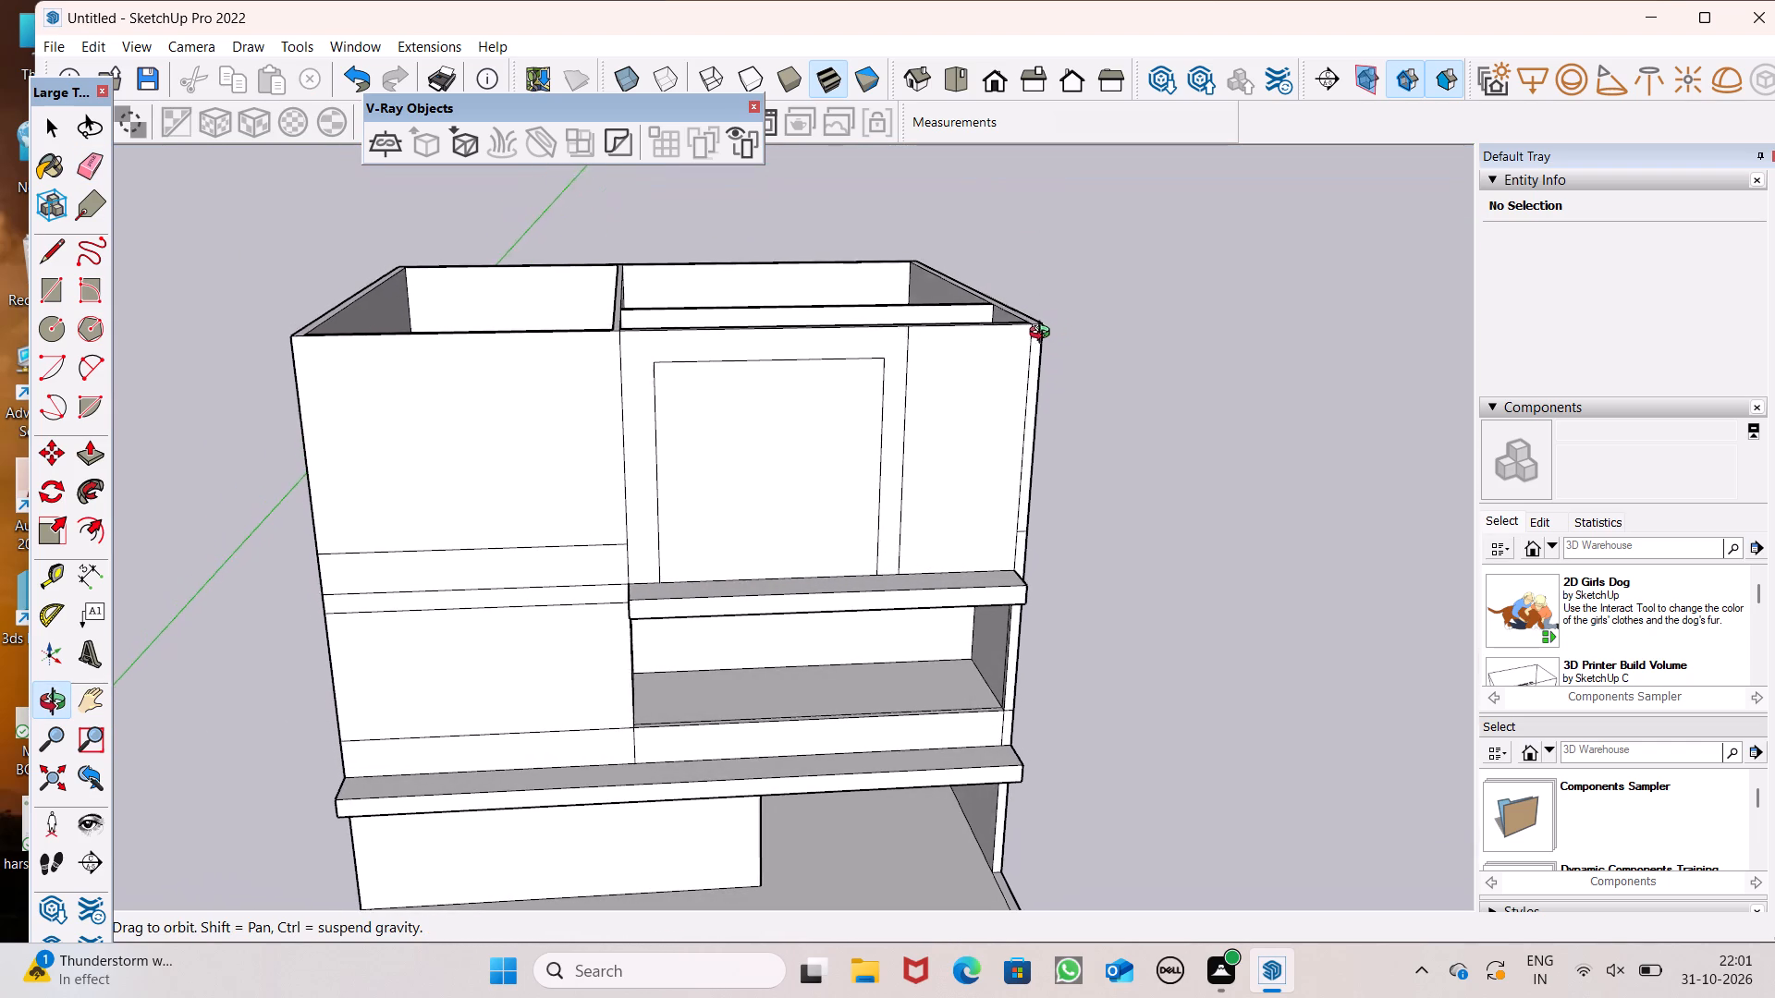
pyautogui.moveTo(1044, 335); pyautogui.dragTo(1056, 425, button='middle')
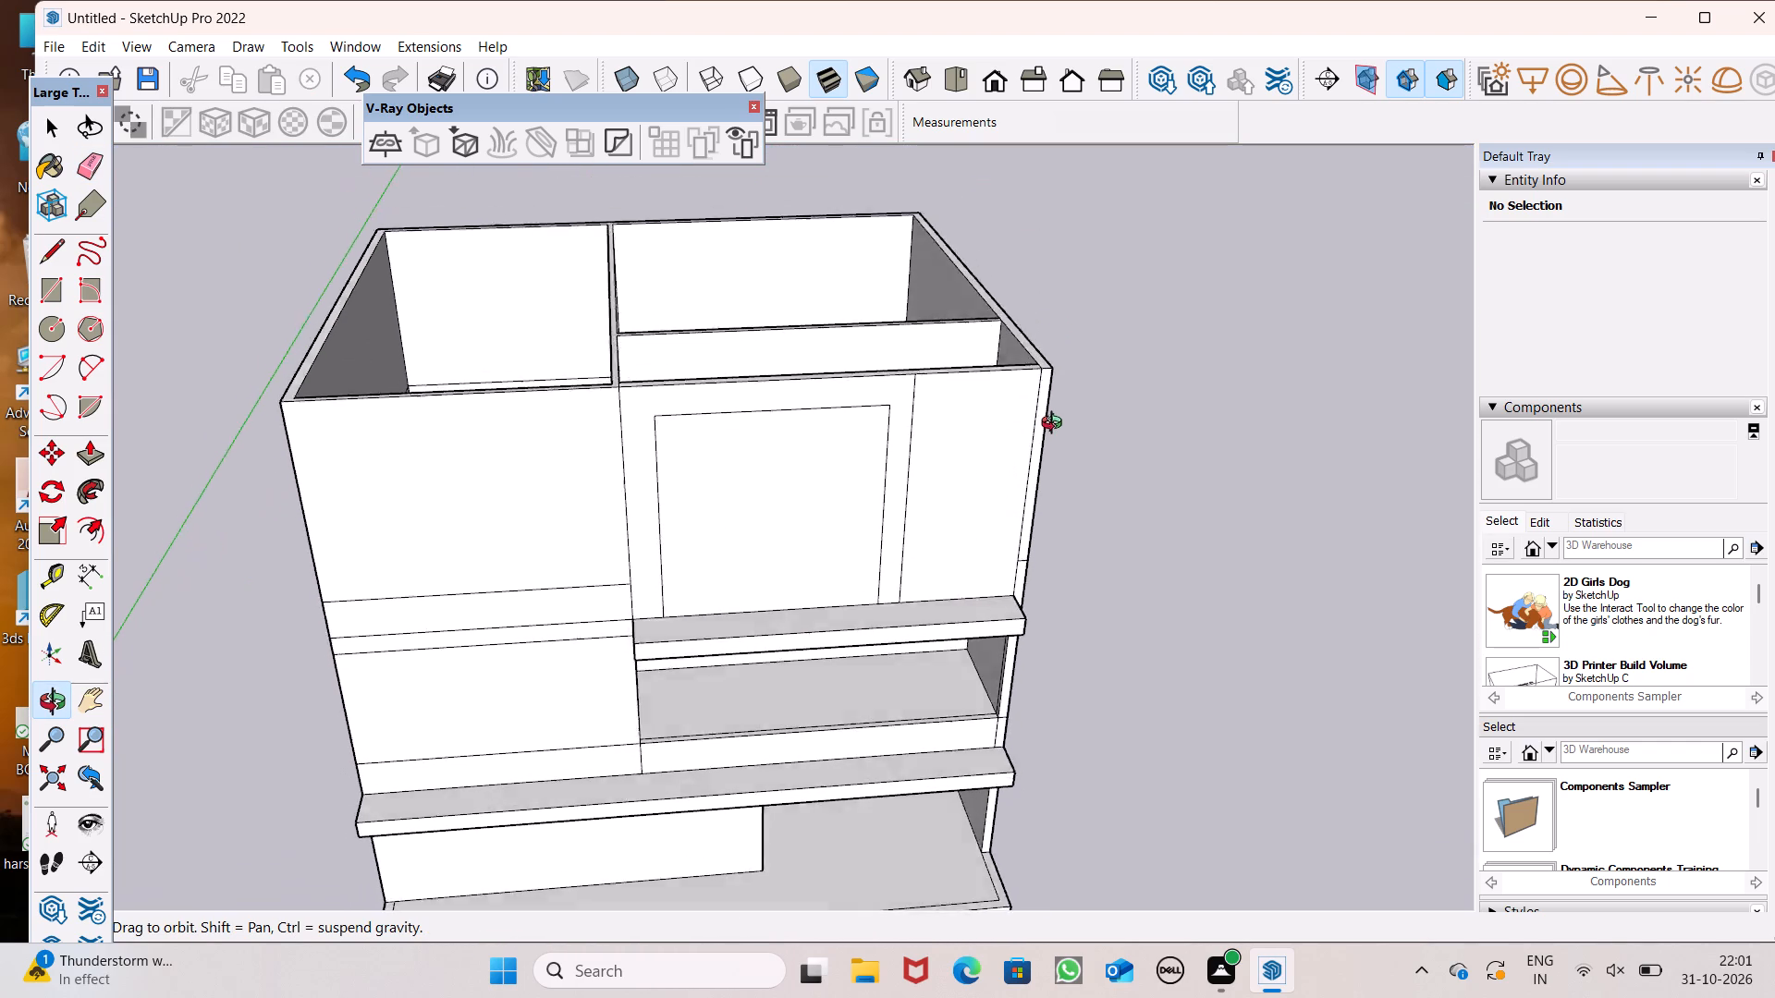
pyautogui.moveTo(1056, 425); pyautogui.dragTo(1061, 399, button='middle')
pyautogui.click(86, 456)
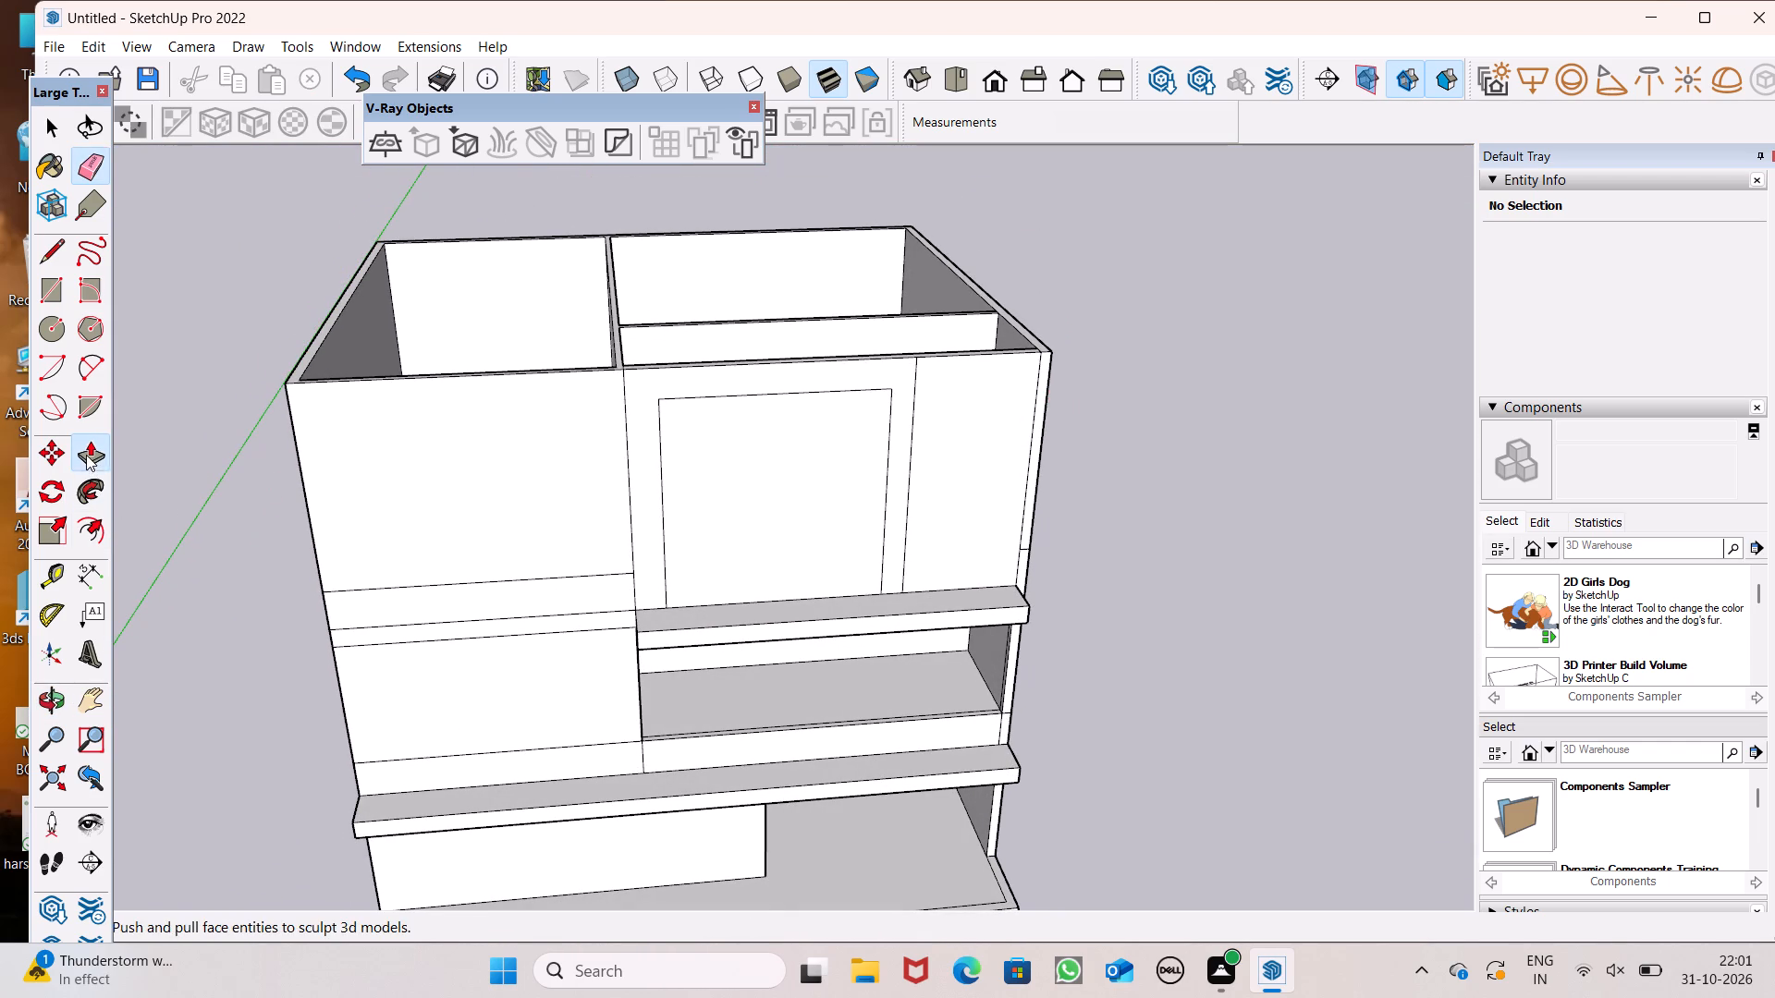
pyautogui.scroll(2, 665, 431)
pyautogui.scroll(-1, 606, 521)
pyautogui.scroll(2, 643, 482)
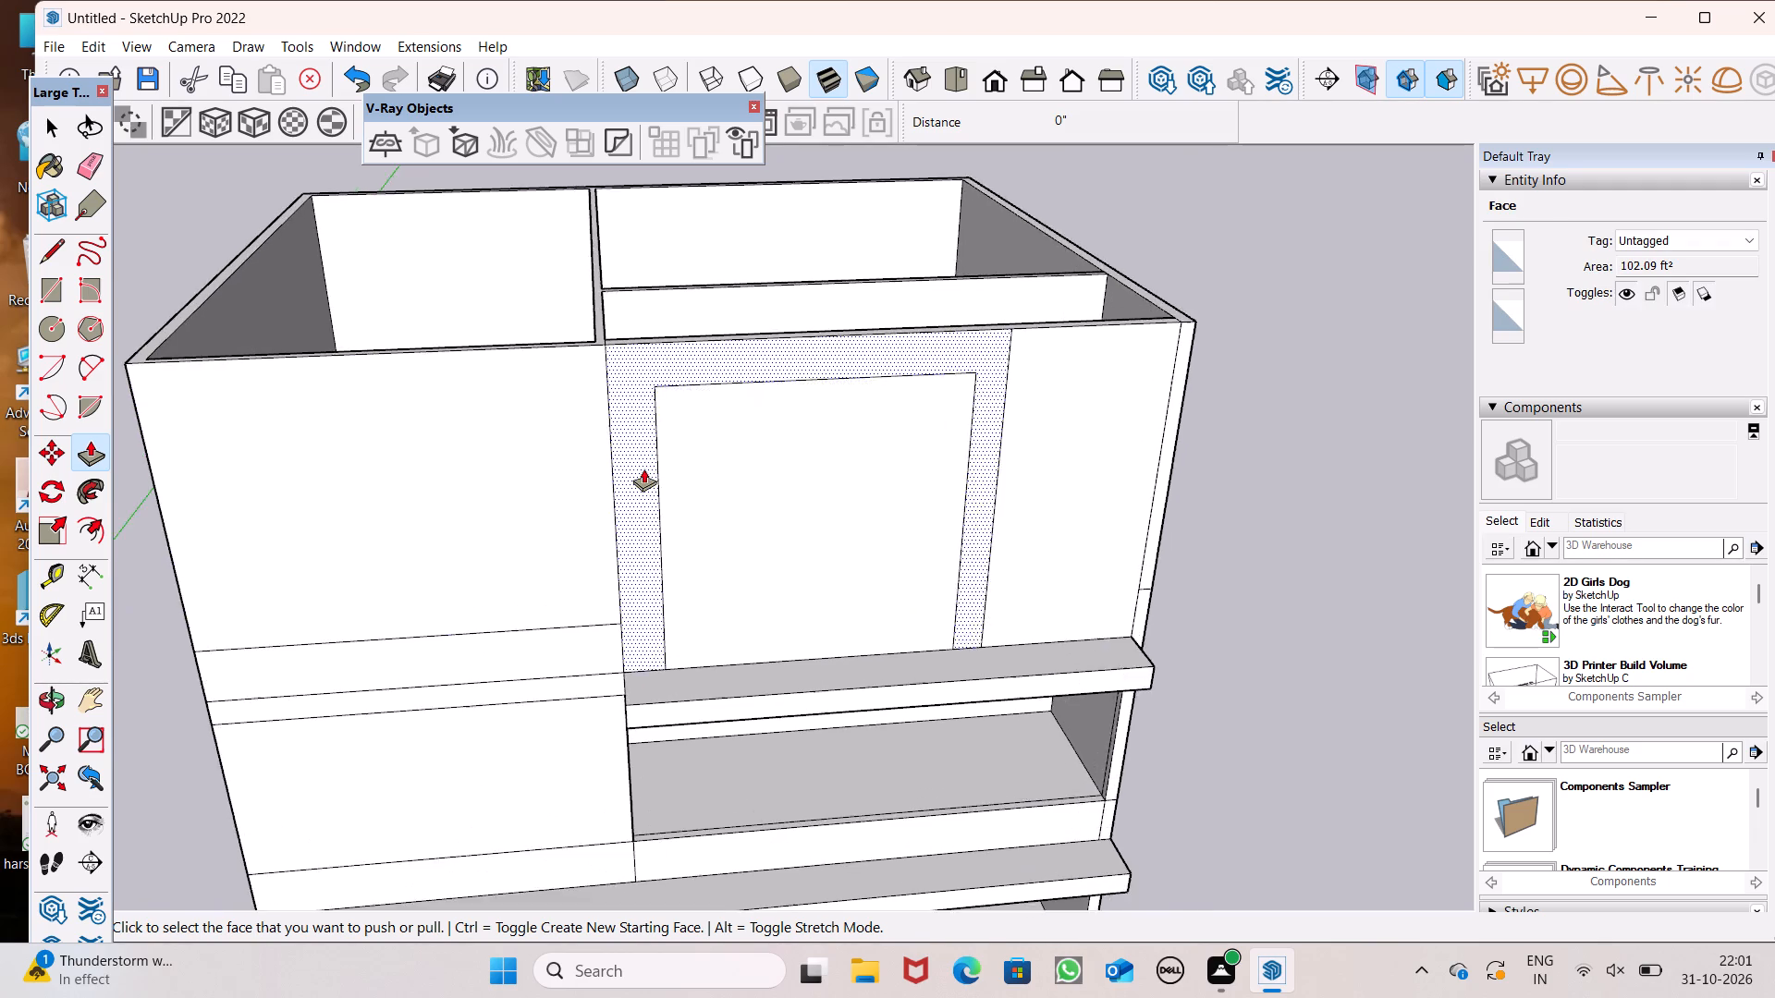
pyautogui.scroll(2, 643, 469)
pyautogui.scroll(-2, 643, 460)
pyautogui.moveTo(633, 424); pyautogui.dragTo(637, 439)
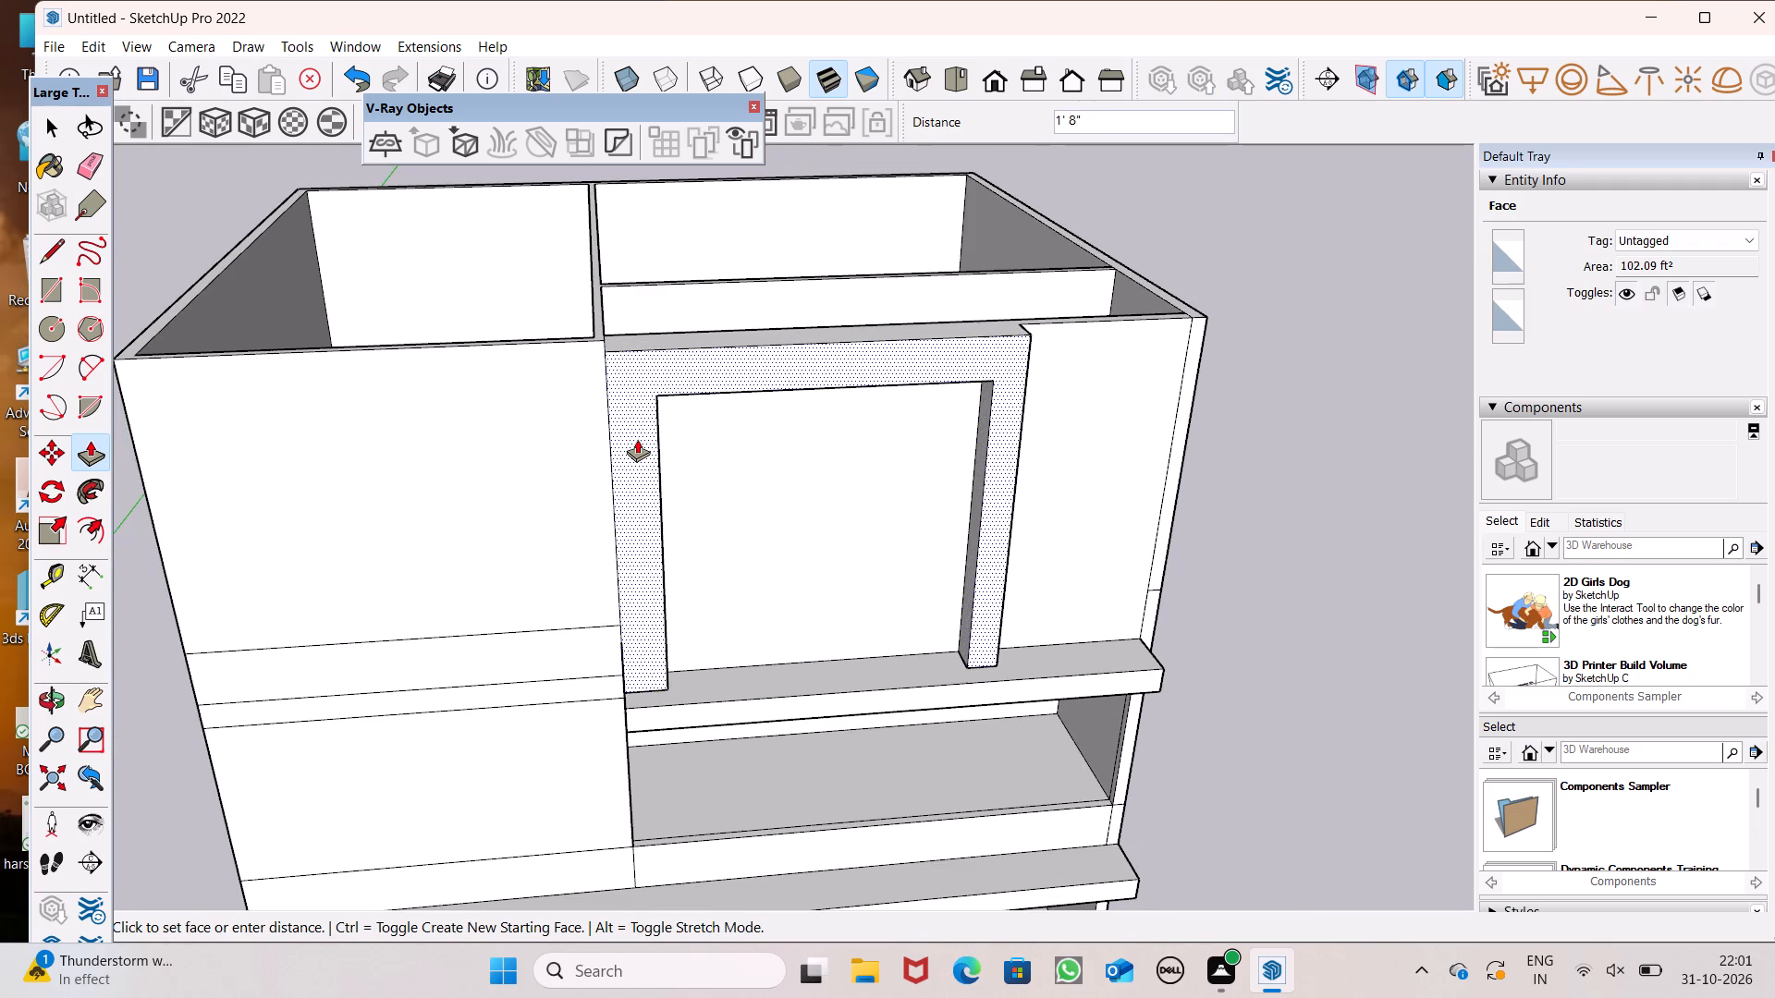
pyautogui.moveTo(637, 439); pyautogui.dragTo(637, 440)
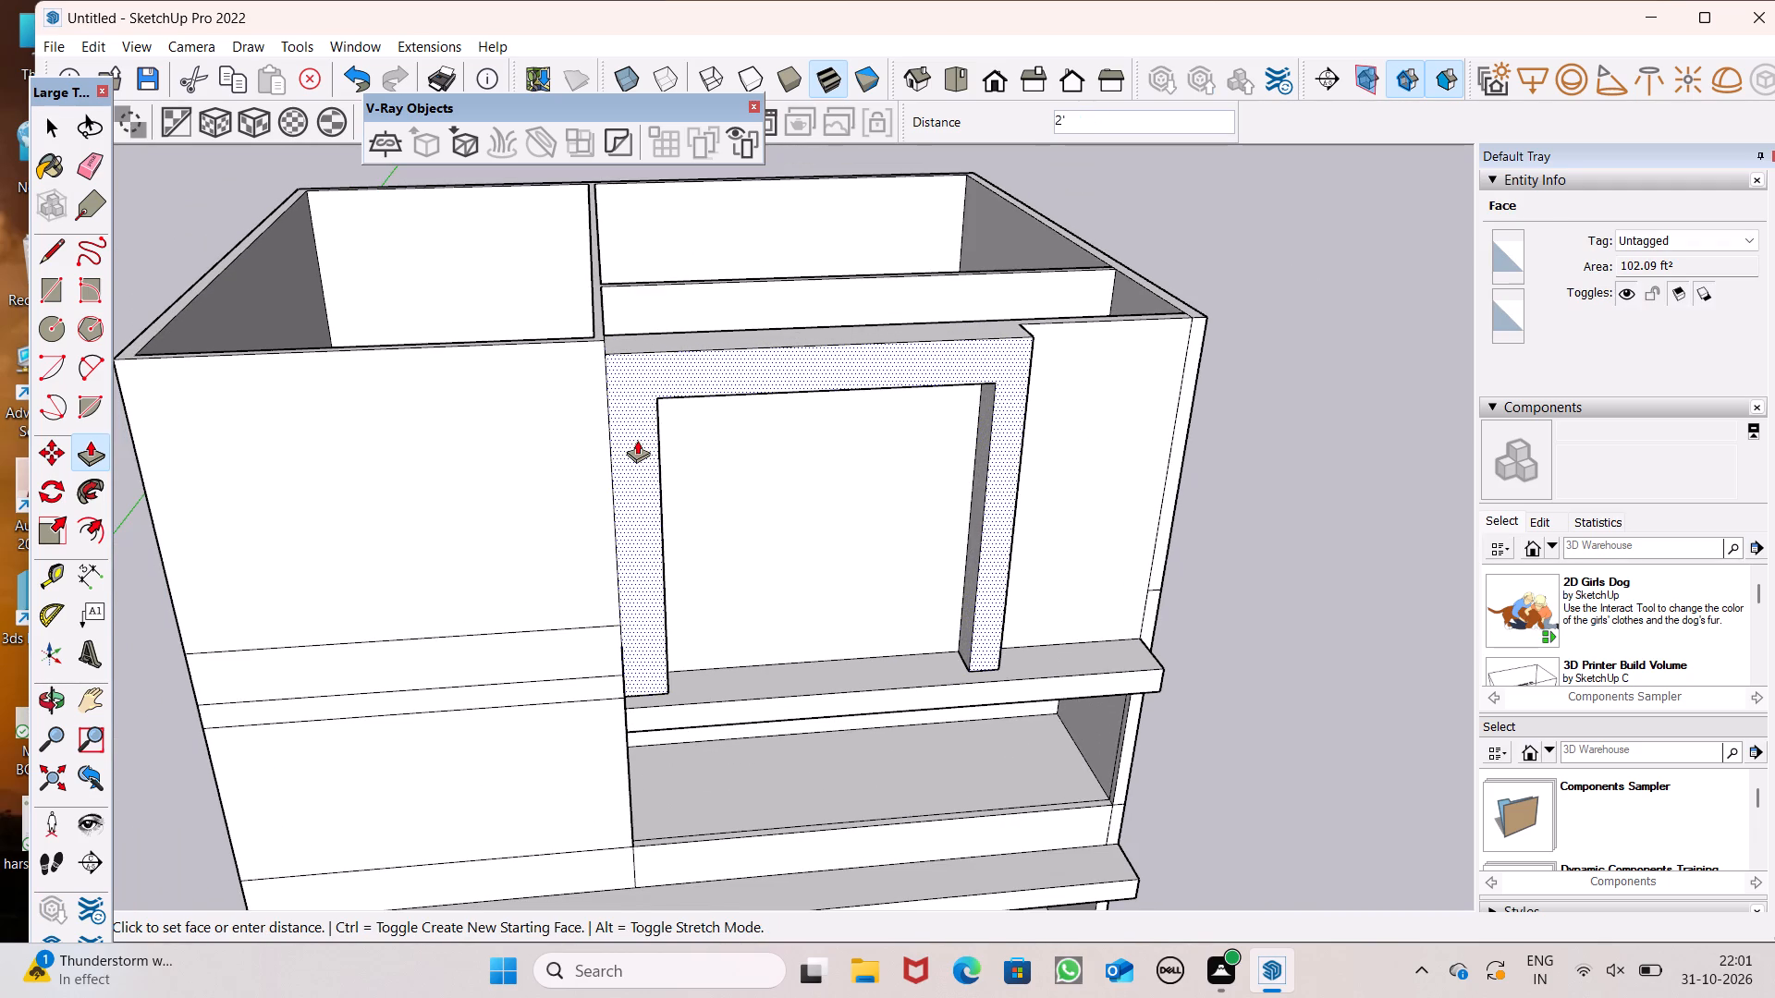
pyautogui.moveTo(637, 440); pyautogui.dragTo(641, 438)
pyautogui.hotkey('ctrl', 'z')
# Draw a vertical line about 11' 6" up from the ledge inside the outlined opening, near its partition-side edge.
pyautogui.moveTo(755, 547); pyautogui.dragTo(756, 495, button='middle')
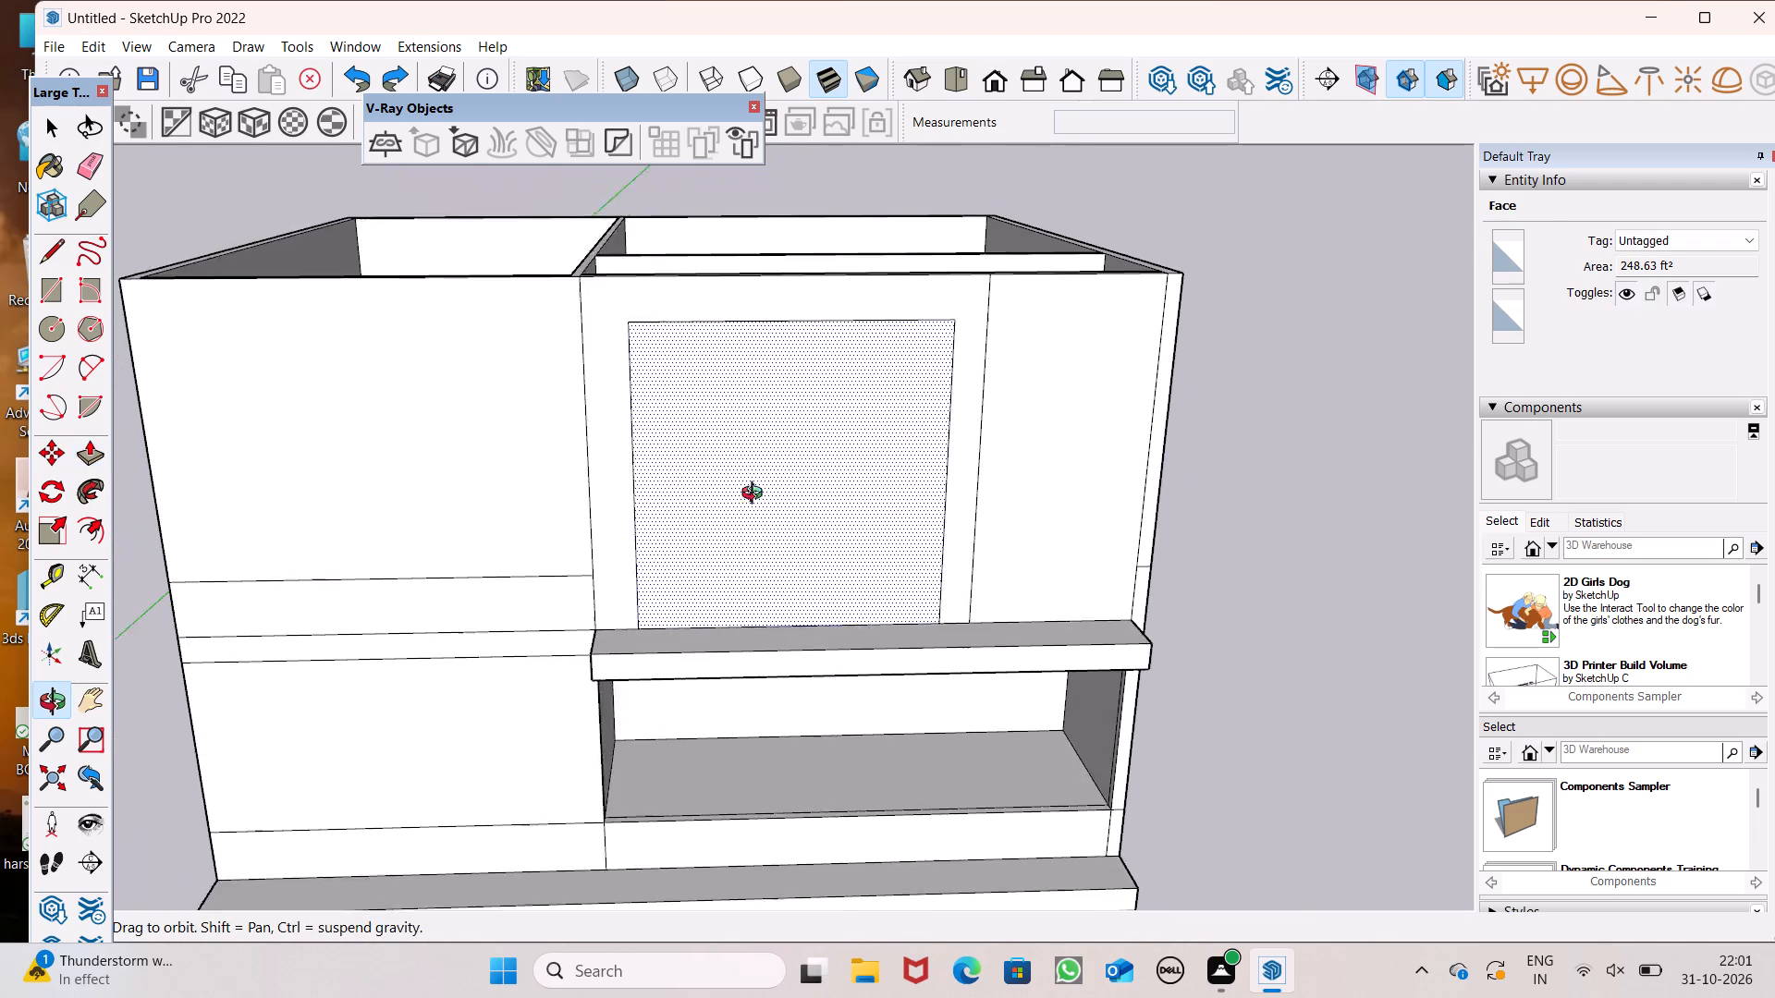
pyautogui.moveTo(756, 495); pyautogui.dragTo(765, 499, button='middle')
pyautogui.press('space')
pyautogui.scroll(-2, 386, 408)
pyautogui.moveTo(416, 432); pyautogui.dragTo(343, 334, button='middle')
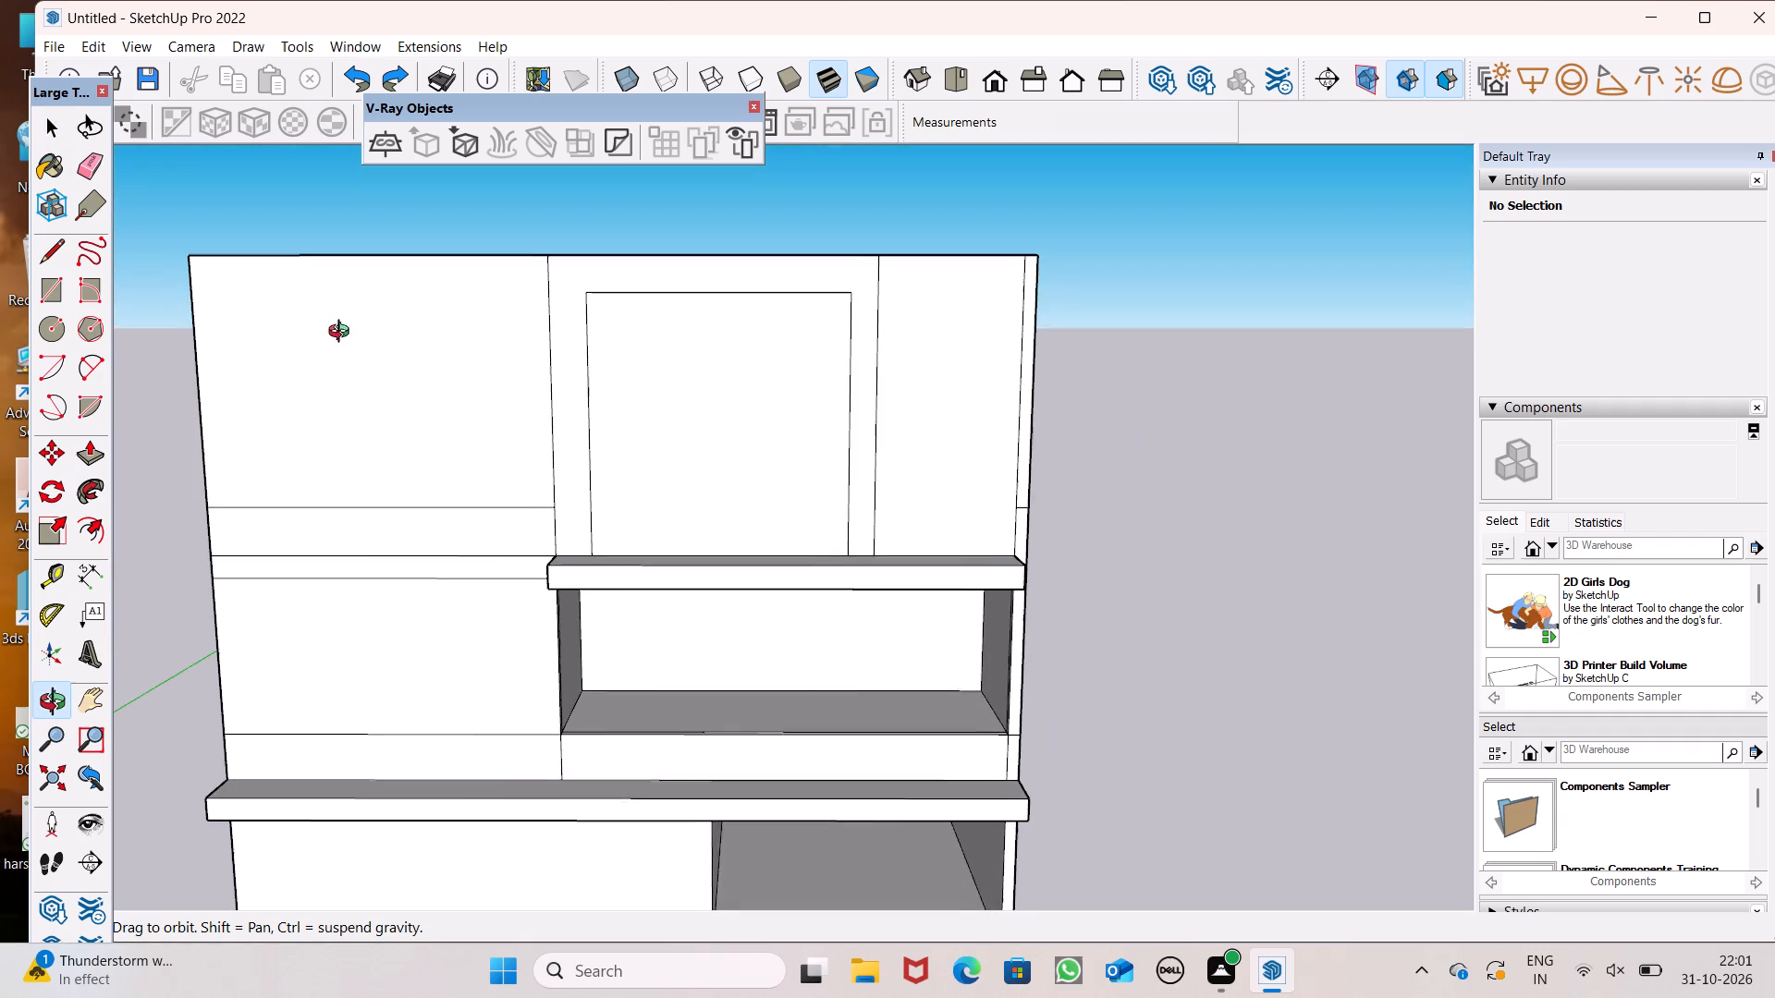
pyautogui.moveTo(343, 334); pyautogui.dragTo(347, 333, button='middle')
pyautogui.click(40, 262)
pyautogui.scroll(2, 635, 448)
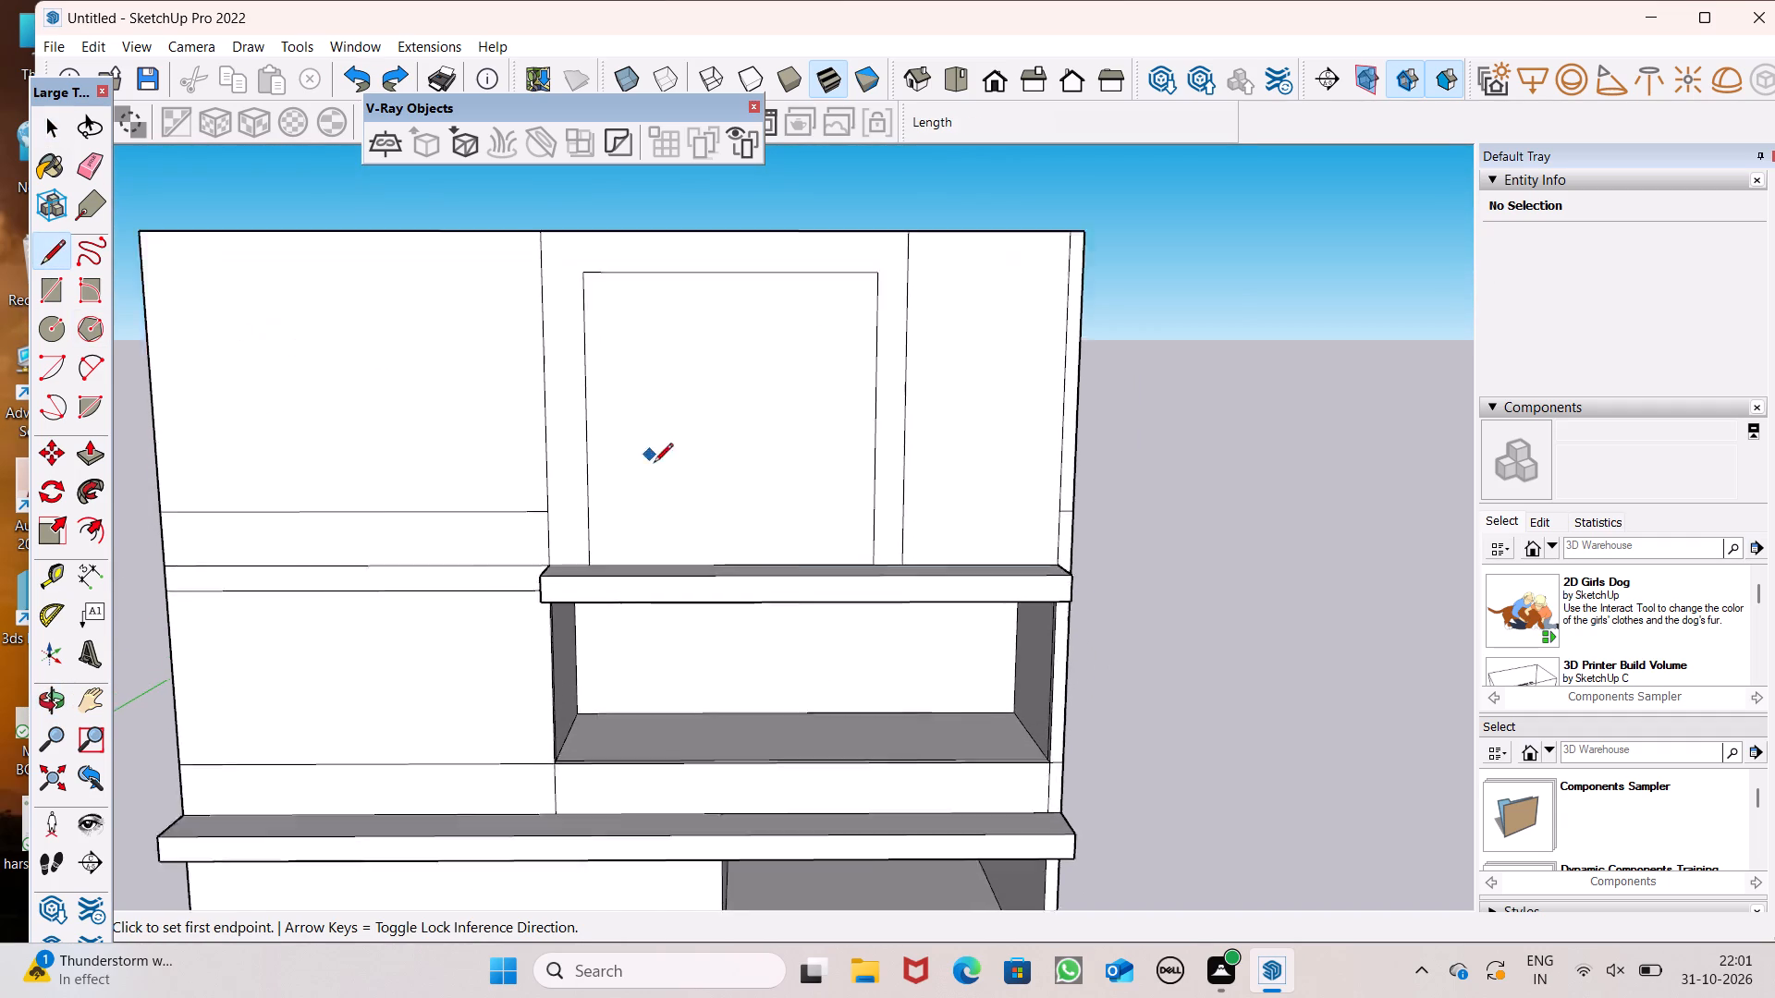
pyautogui.scroll(2, 654, 464)
pyautogui.scroll(-2, 653, 573)
pyautogui.scroll(3, 624, 595)
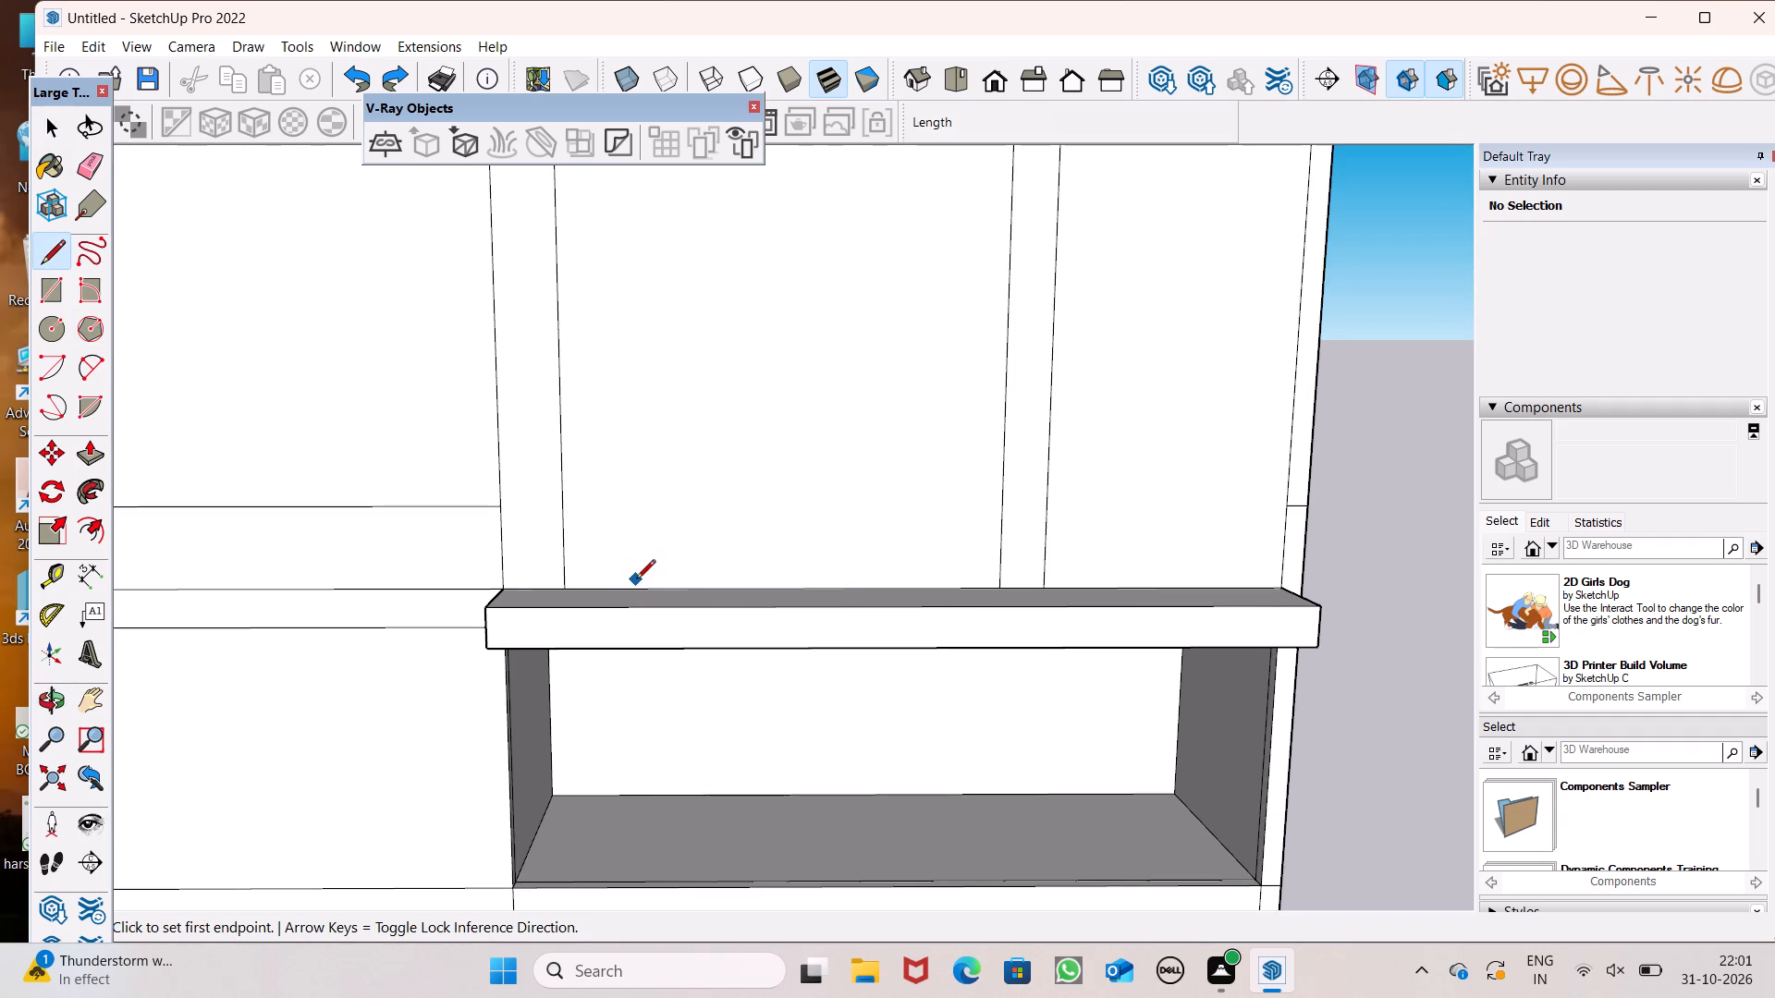
pyautogui.scroll(-1, 666, 592)
pyautogui.moveTo(662, 591); pyautogui.dragTo(664, 603, button='middle')
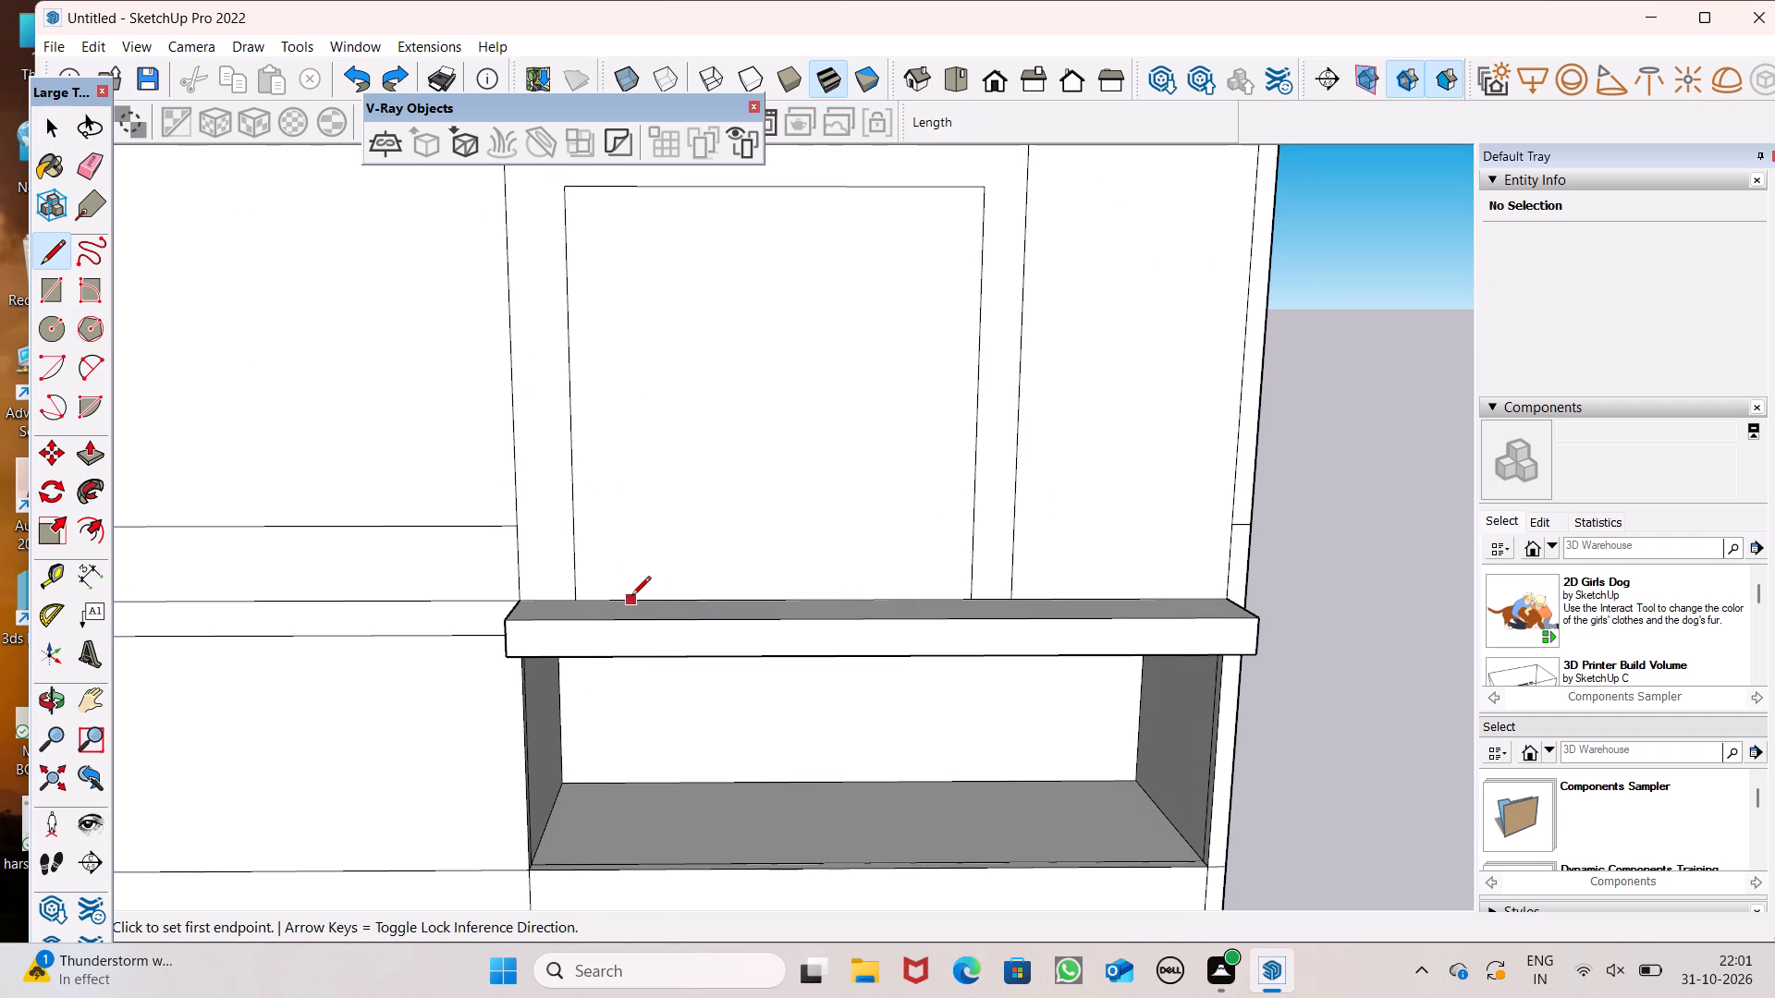
pyautogui.click(633, 599)
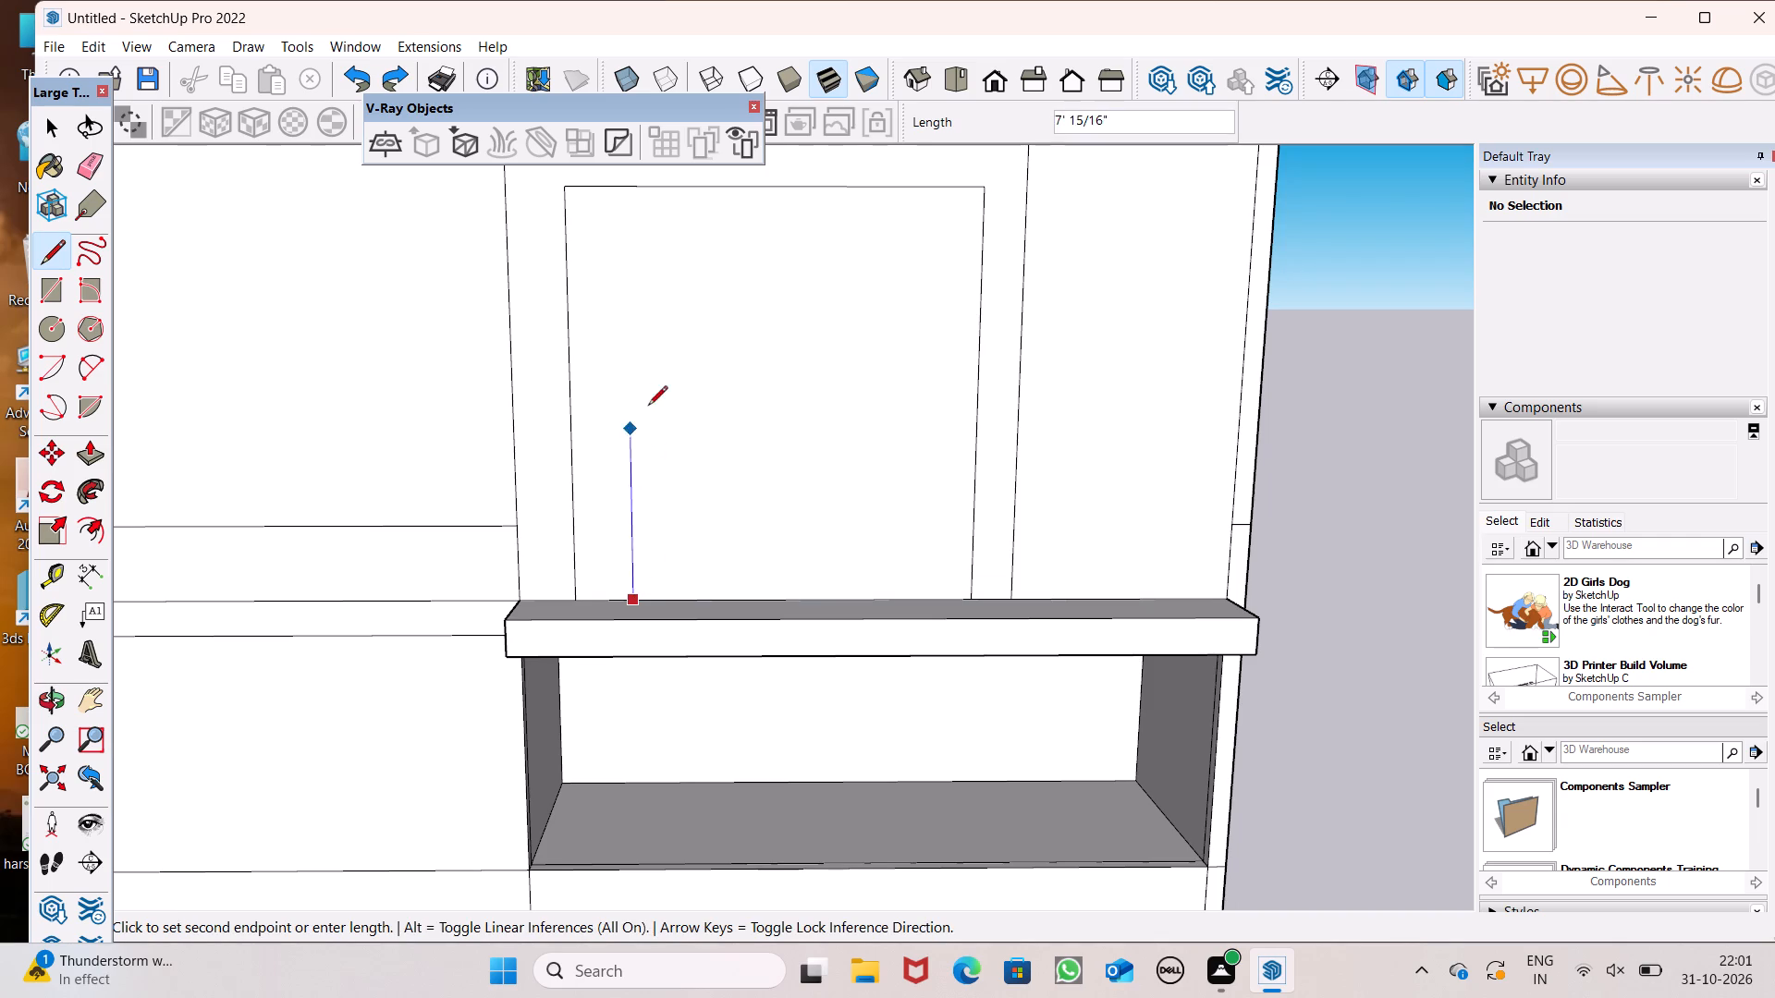
pyautogui.click(630, 303)
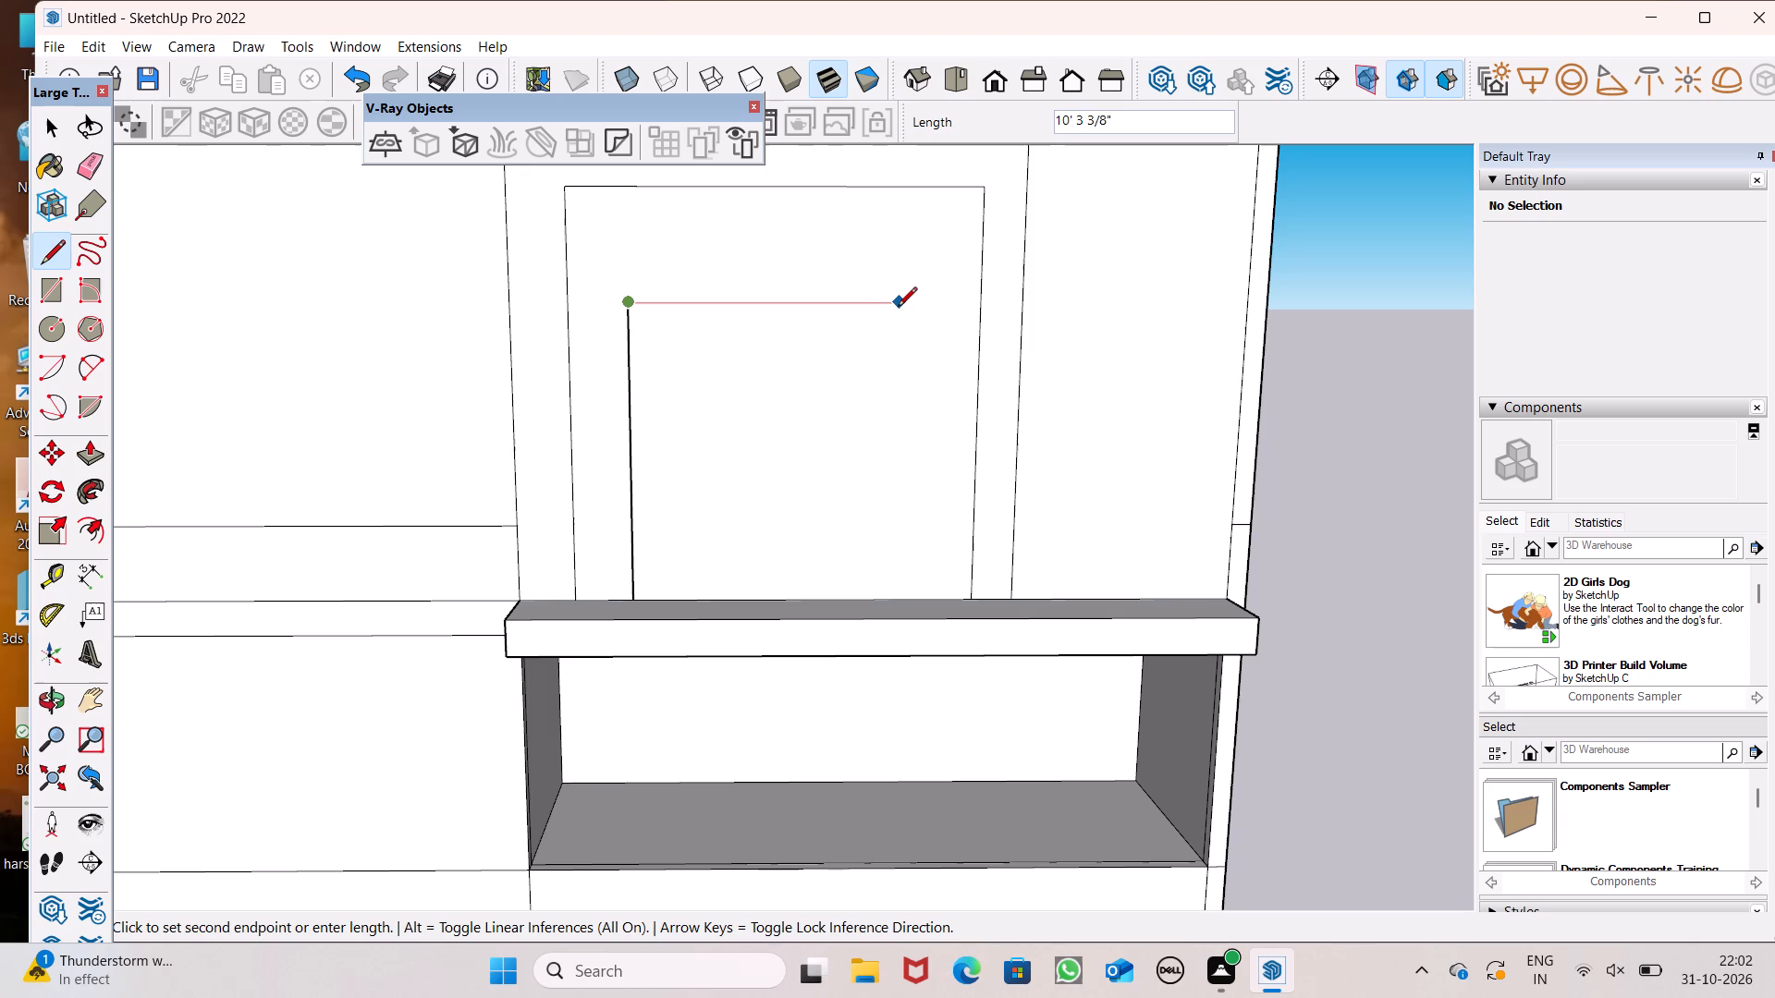
pyautogui.press('space')
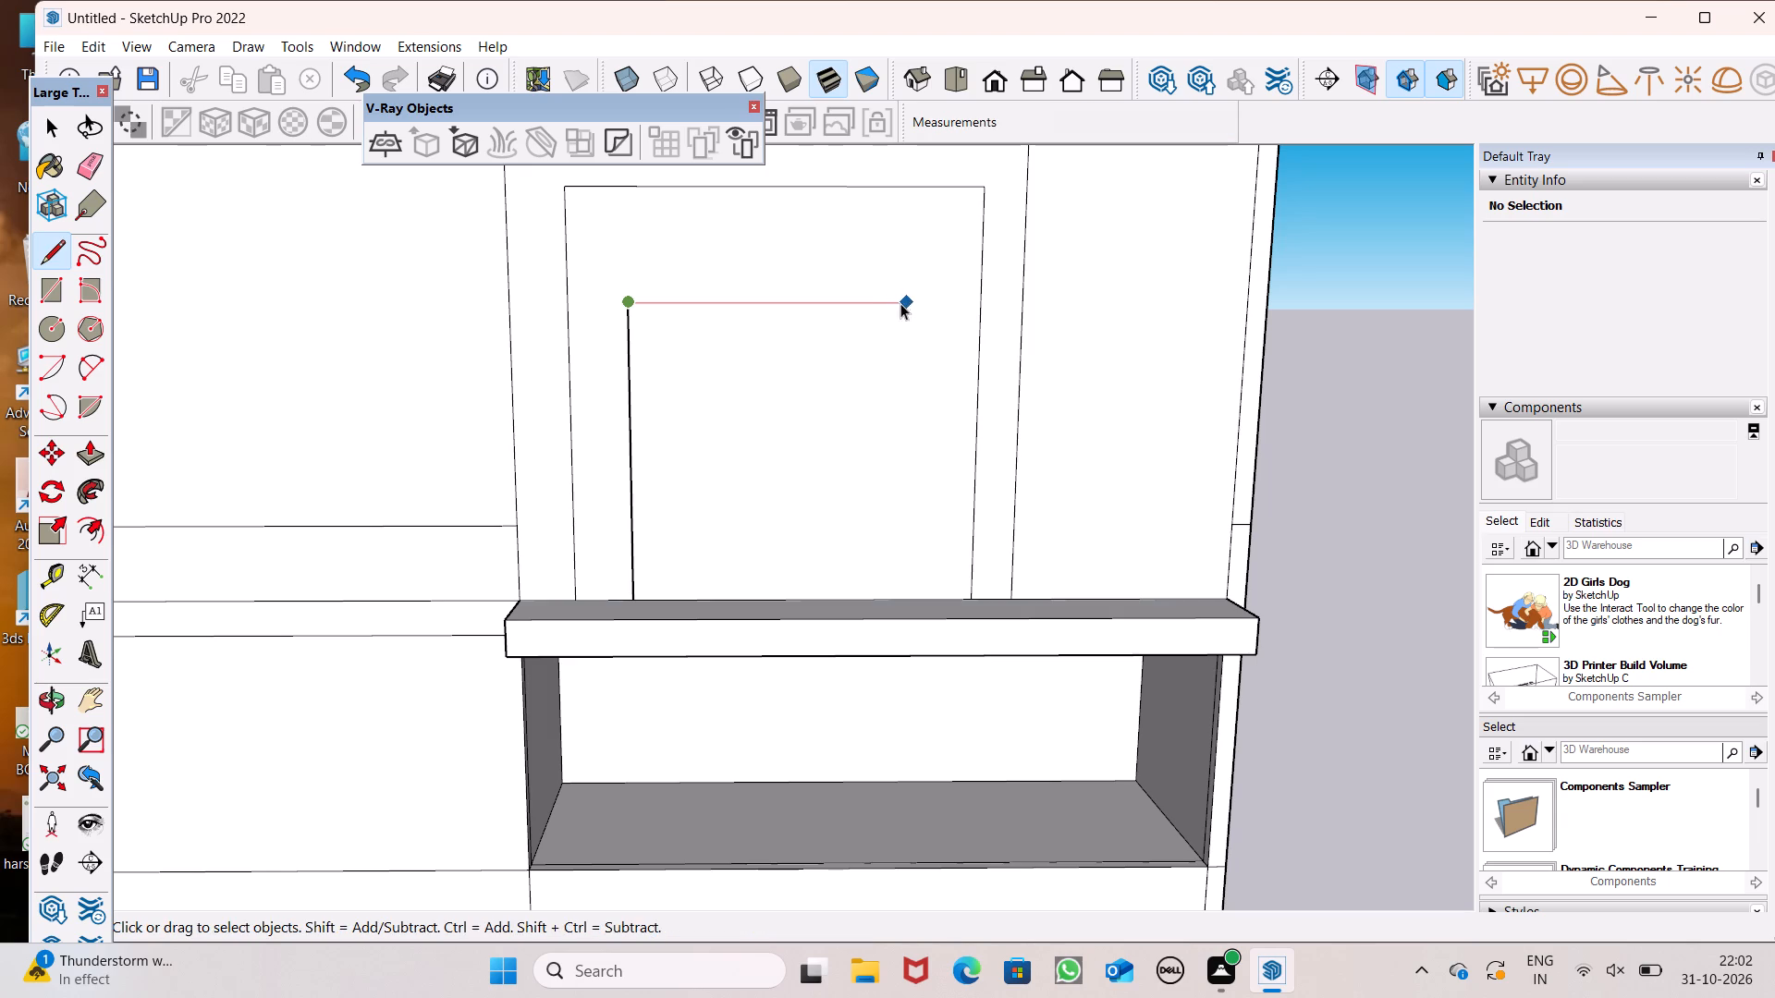
# Complete the inner opening outline about 13' 5" high by adding the end-wall-side edge and top edge, and extending the partition-side edge.
pyautogui.click(45, 255)
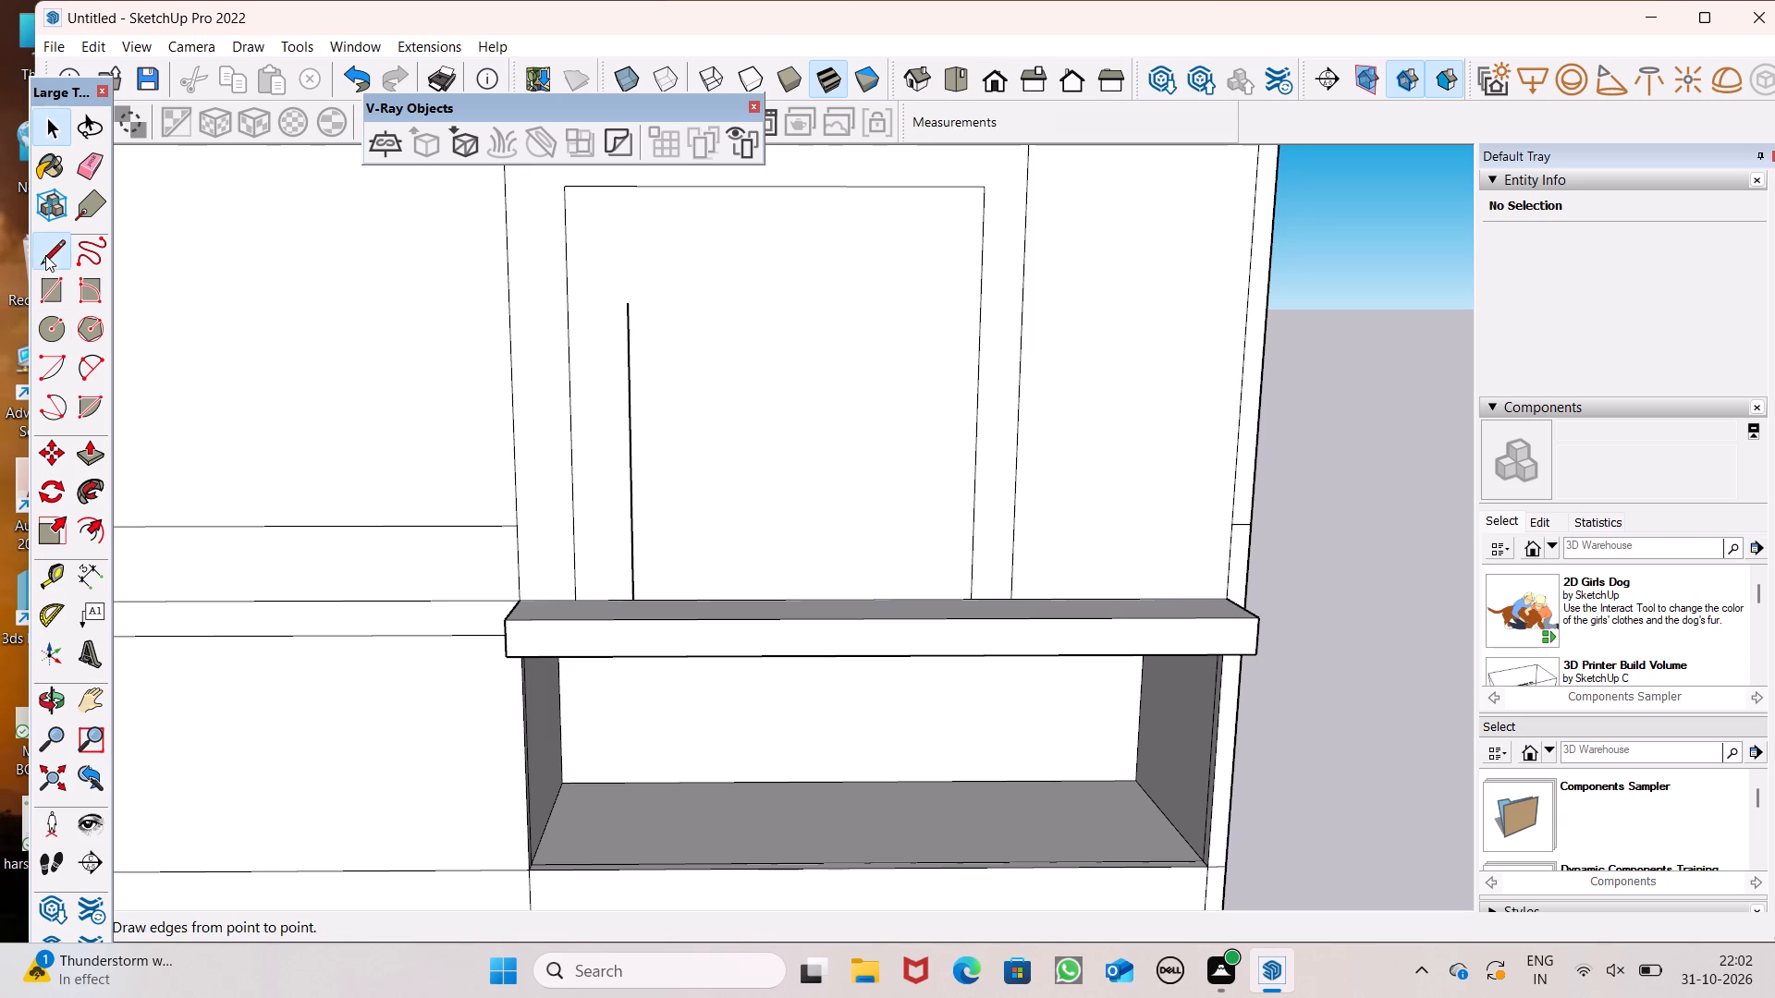
pyautogui.click(912, 596)
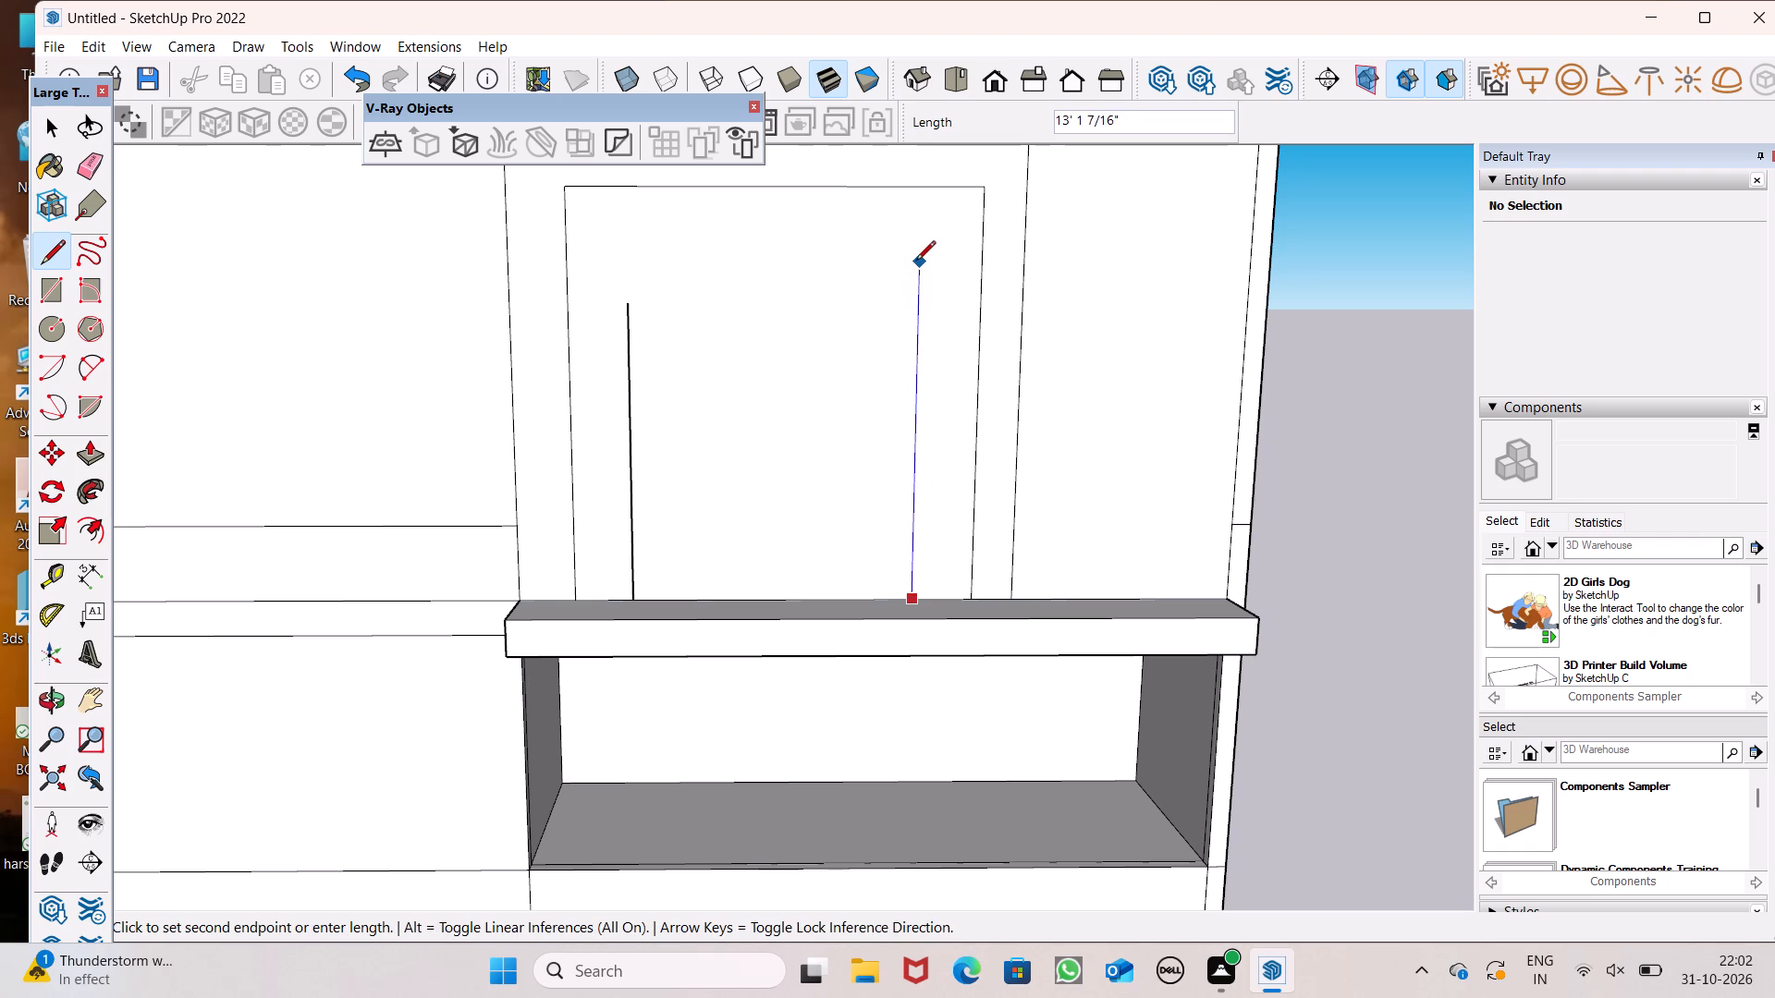
pyautogui.click(913, 251)
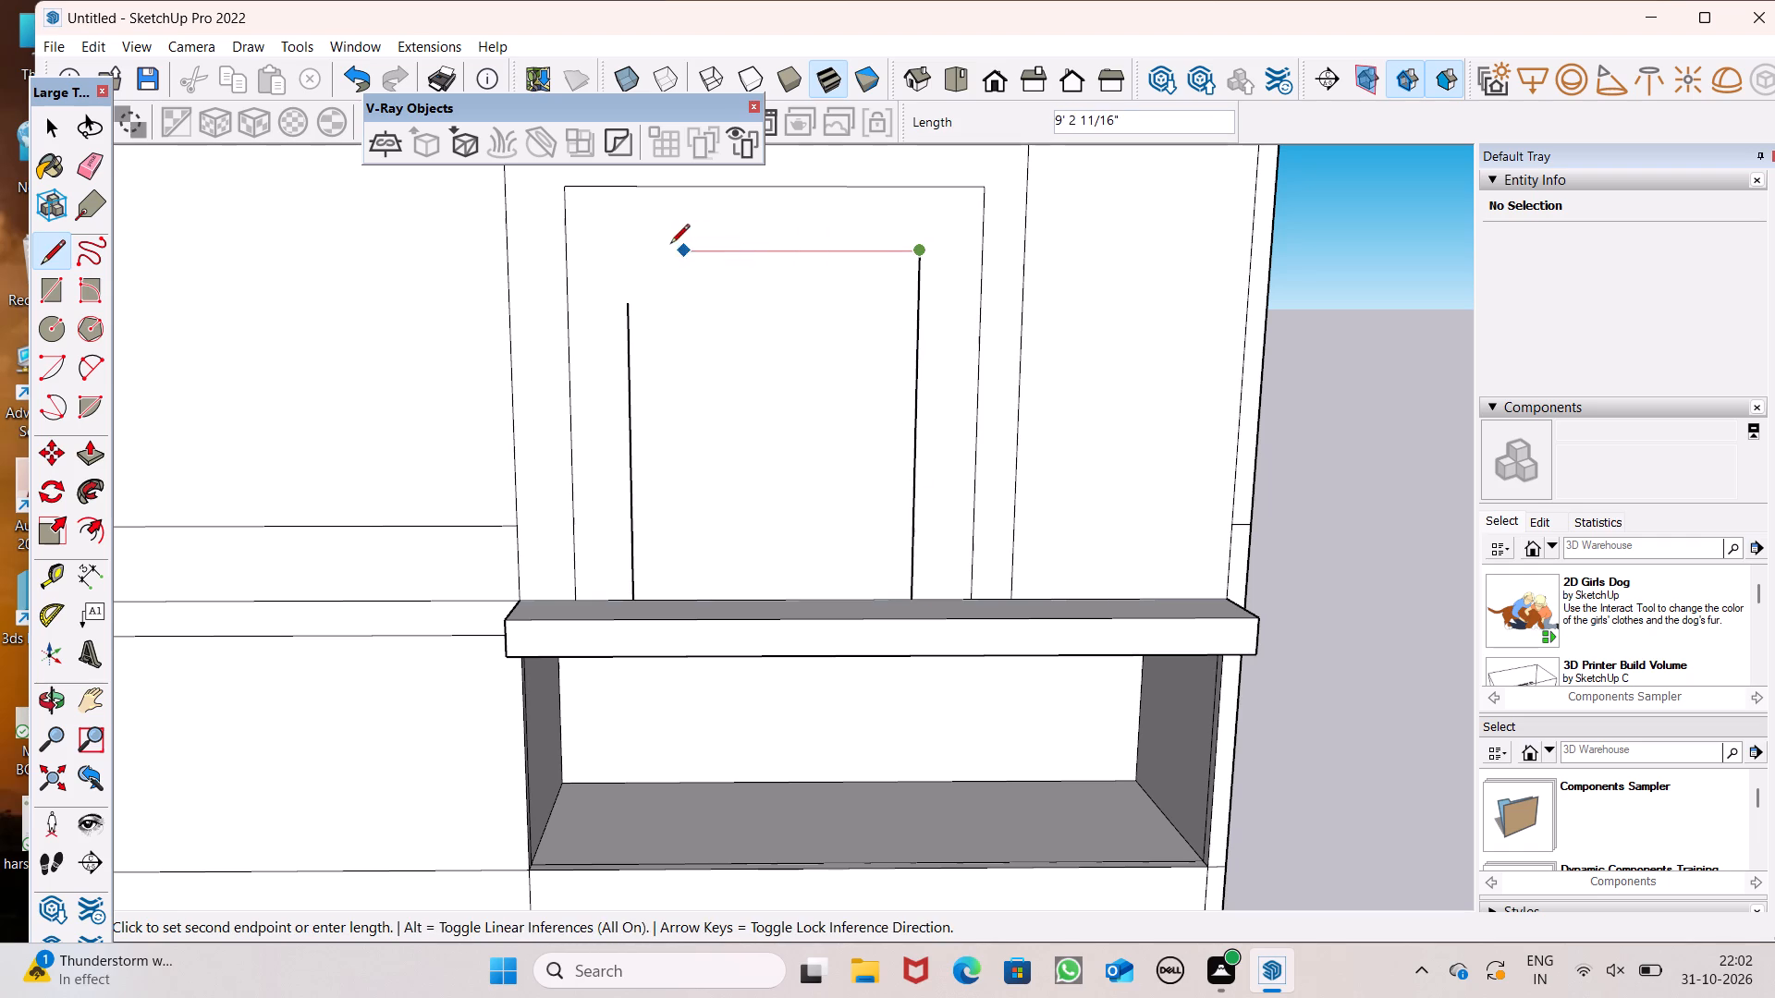
pyautogui.click(621, 254)
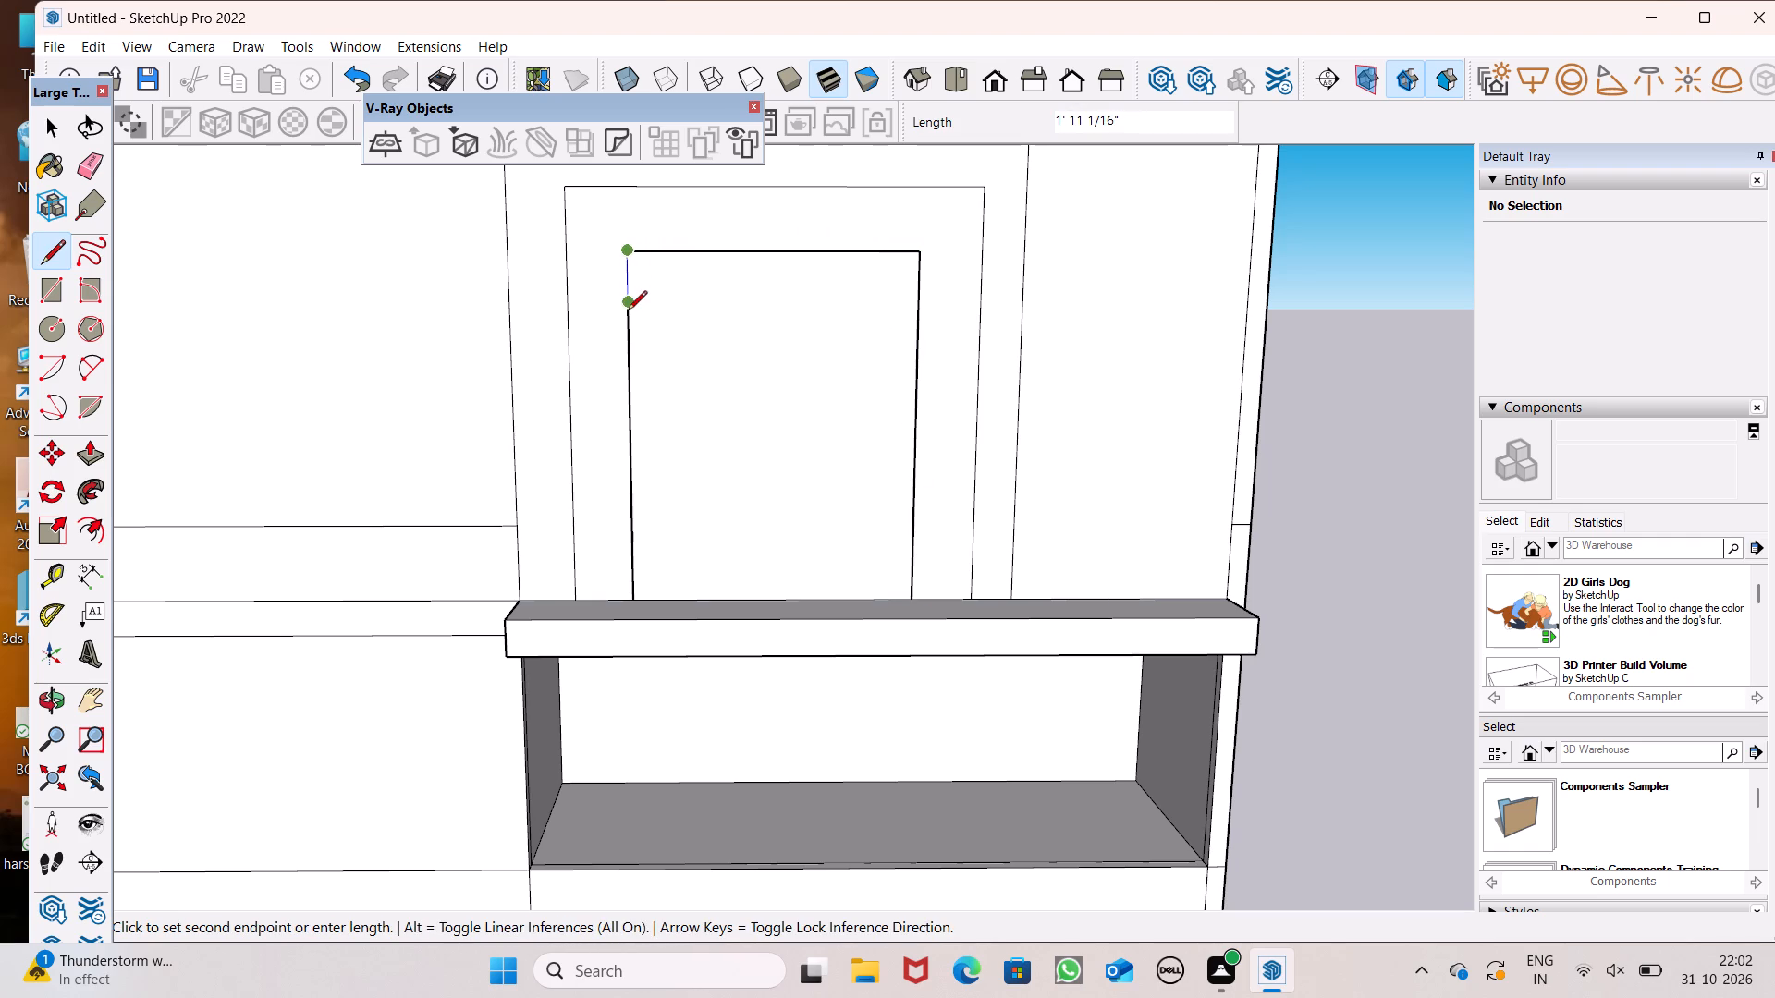
pyautogui.click(628, 311)
pyautogui.press('space')
# Round the inner outline's partition-side upper corner with a two-point arc spanning about 3' 5".
pyautogui.scroll(-3, 667, 444)
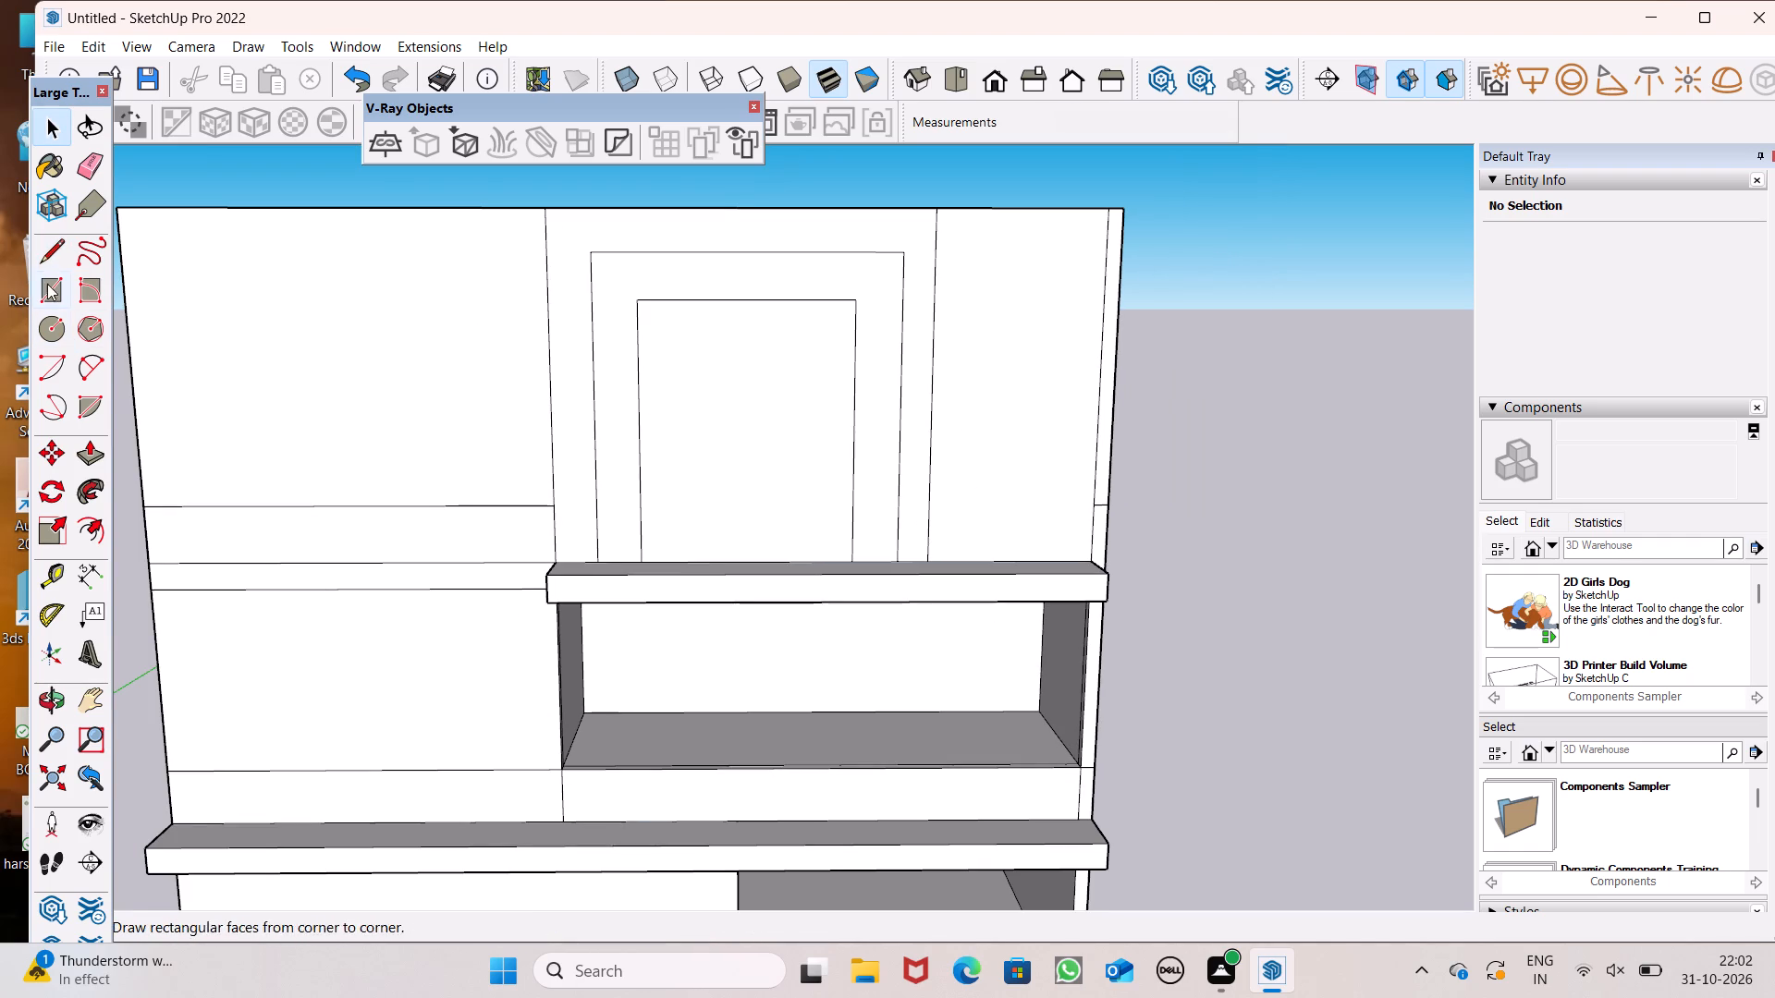
pyautogui.moveTo(90, 365); pyautogui.dragTo(98, 359)
pyautogui.scroll(-1, 464, 390)
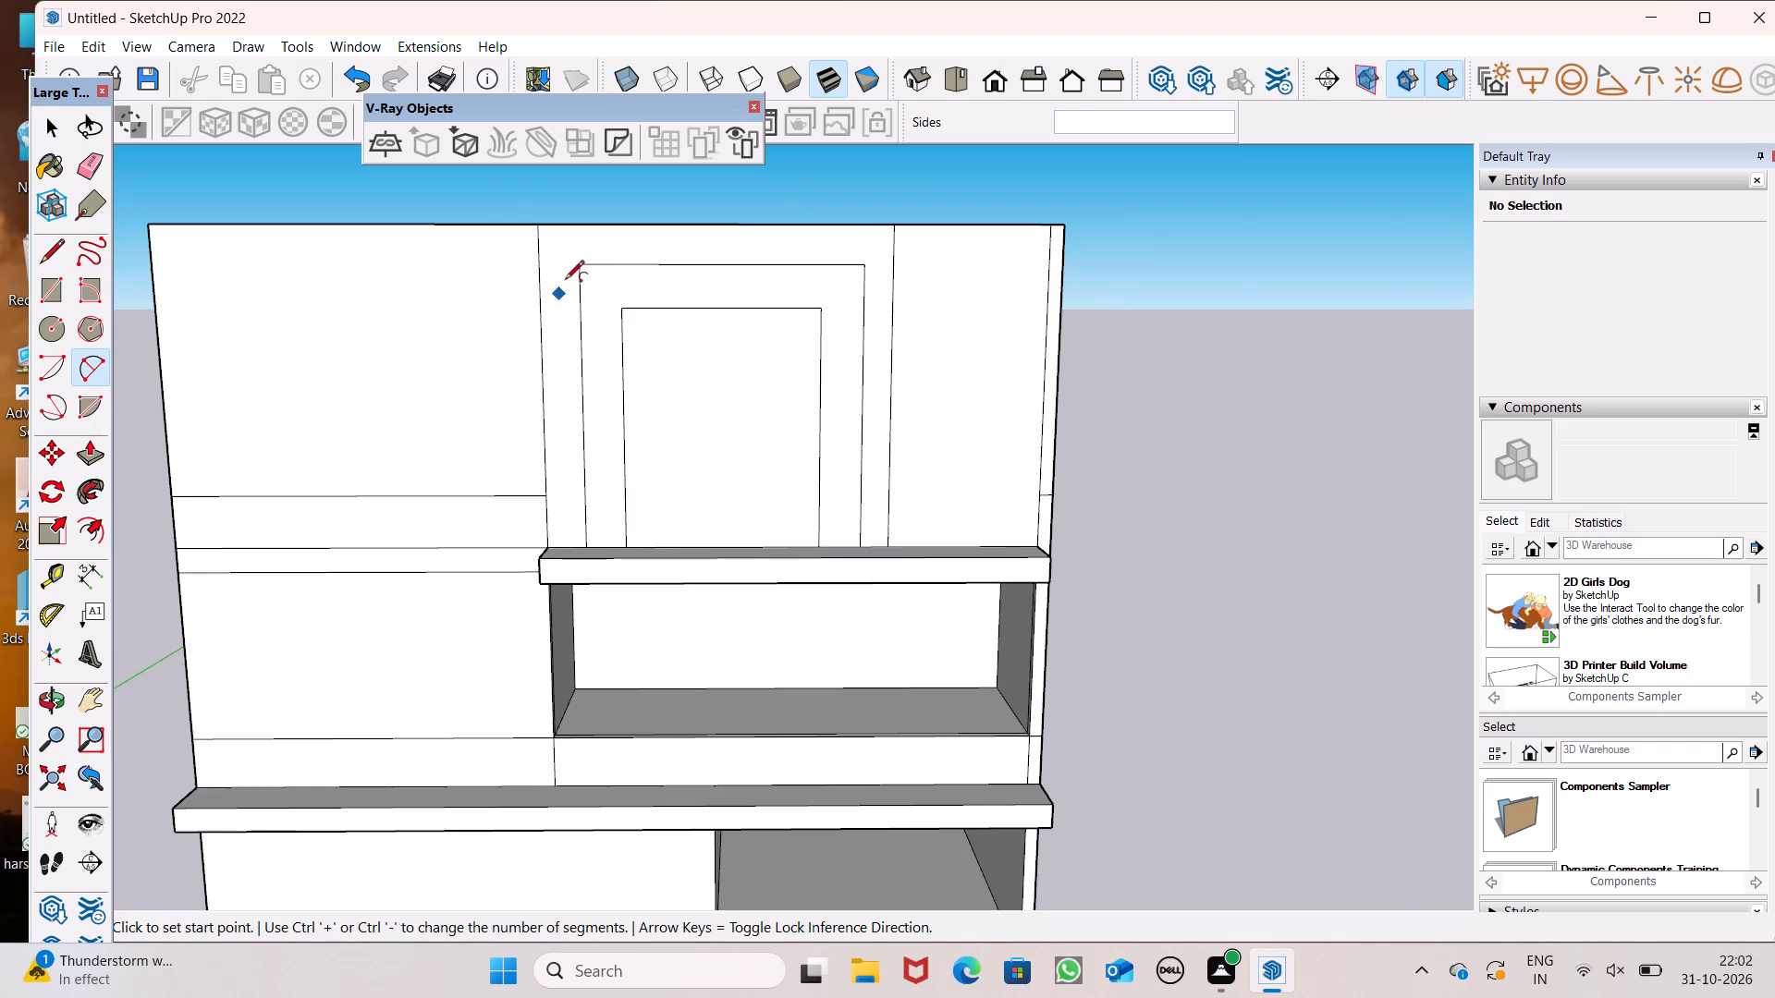
pyautogui.scroll(7, 577, 263)
pyautogui.moveTo(667, 457); pyautogui.dragTo(697, 419)
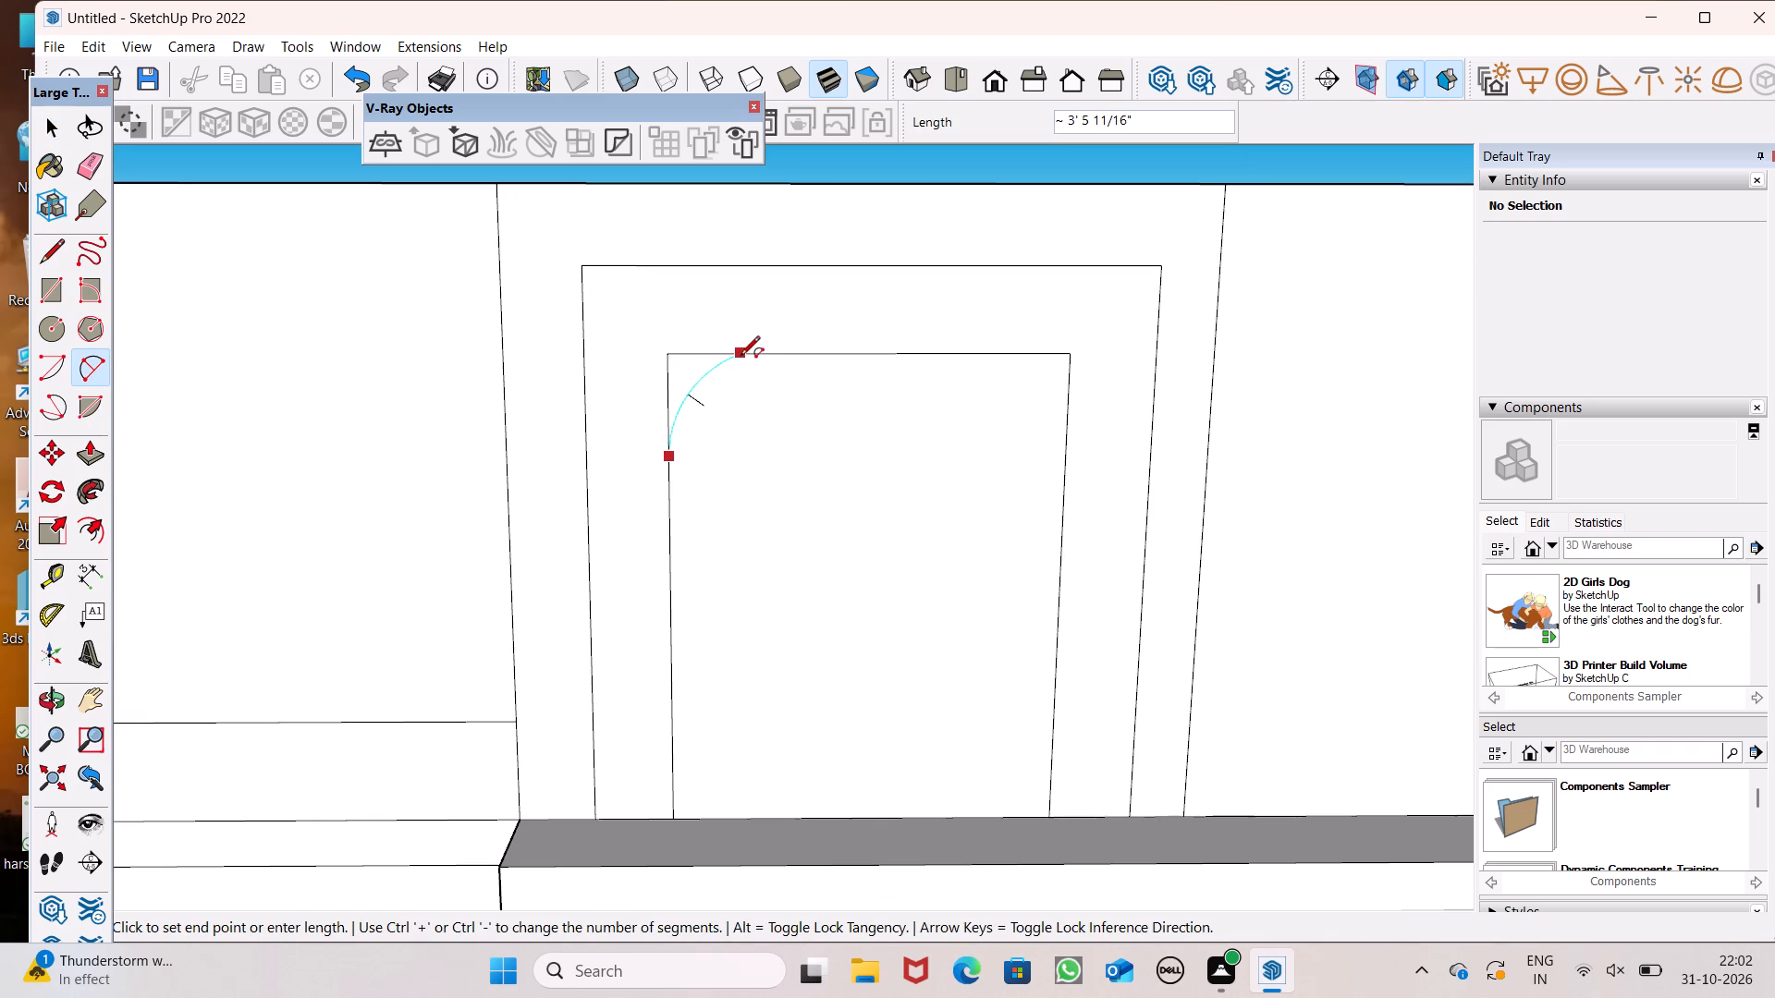
pyautogui.click(741, 357)
pyautogui.click(722, 359)
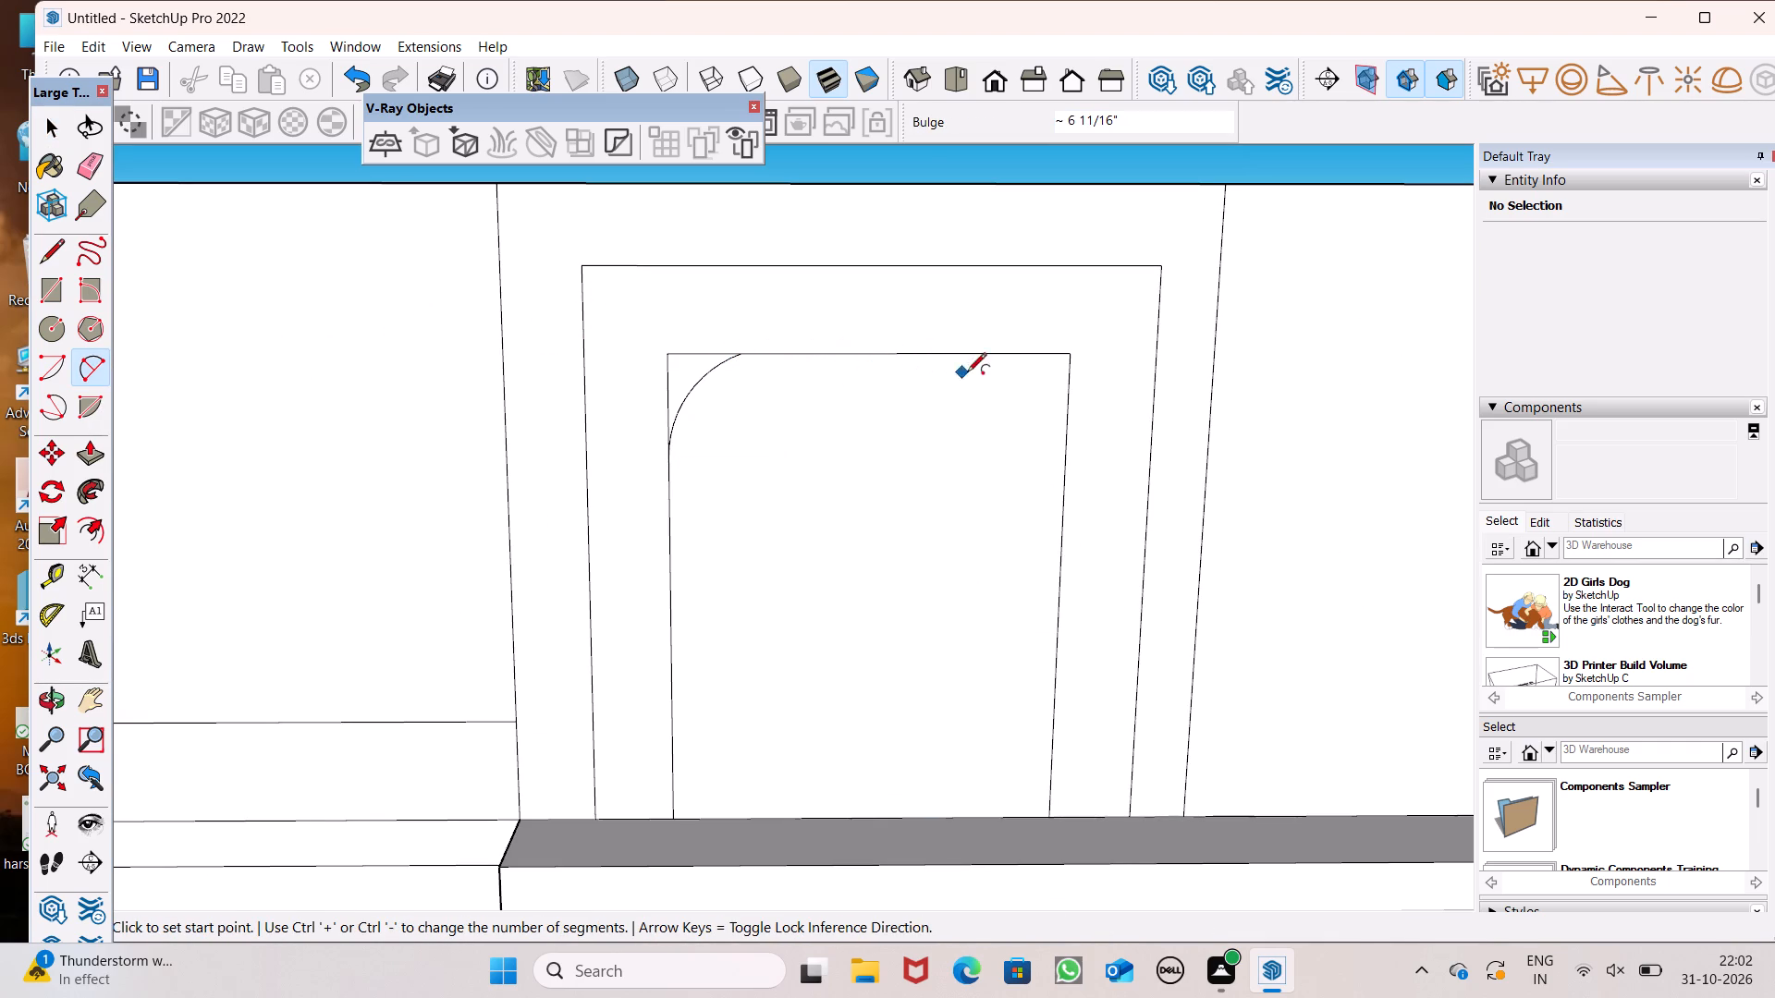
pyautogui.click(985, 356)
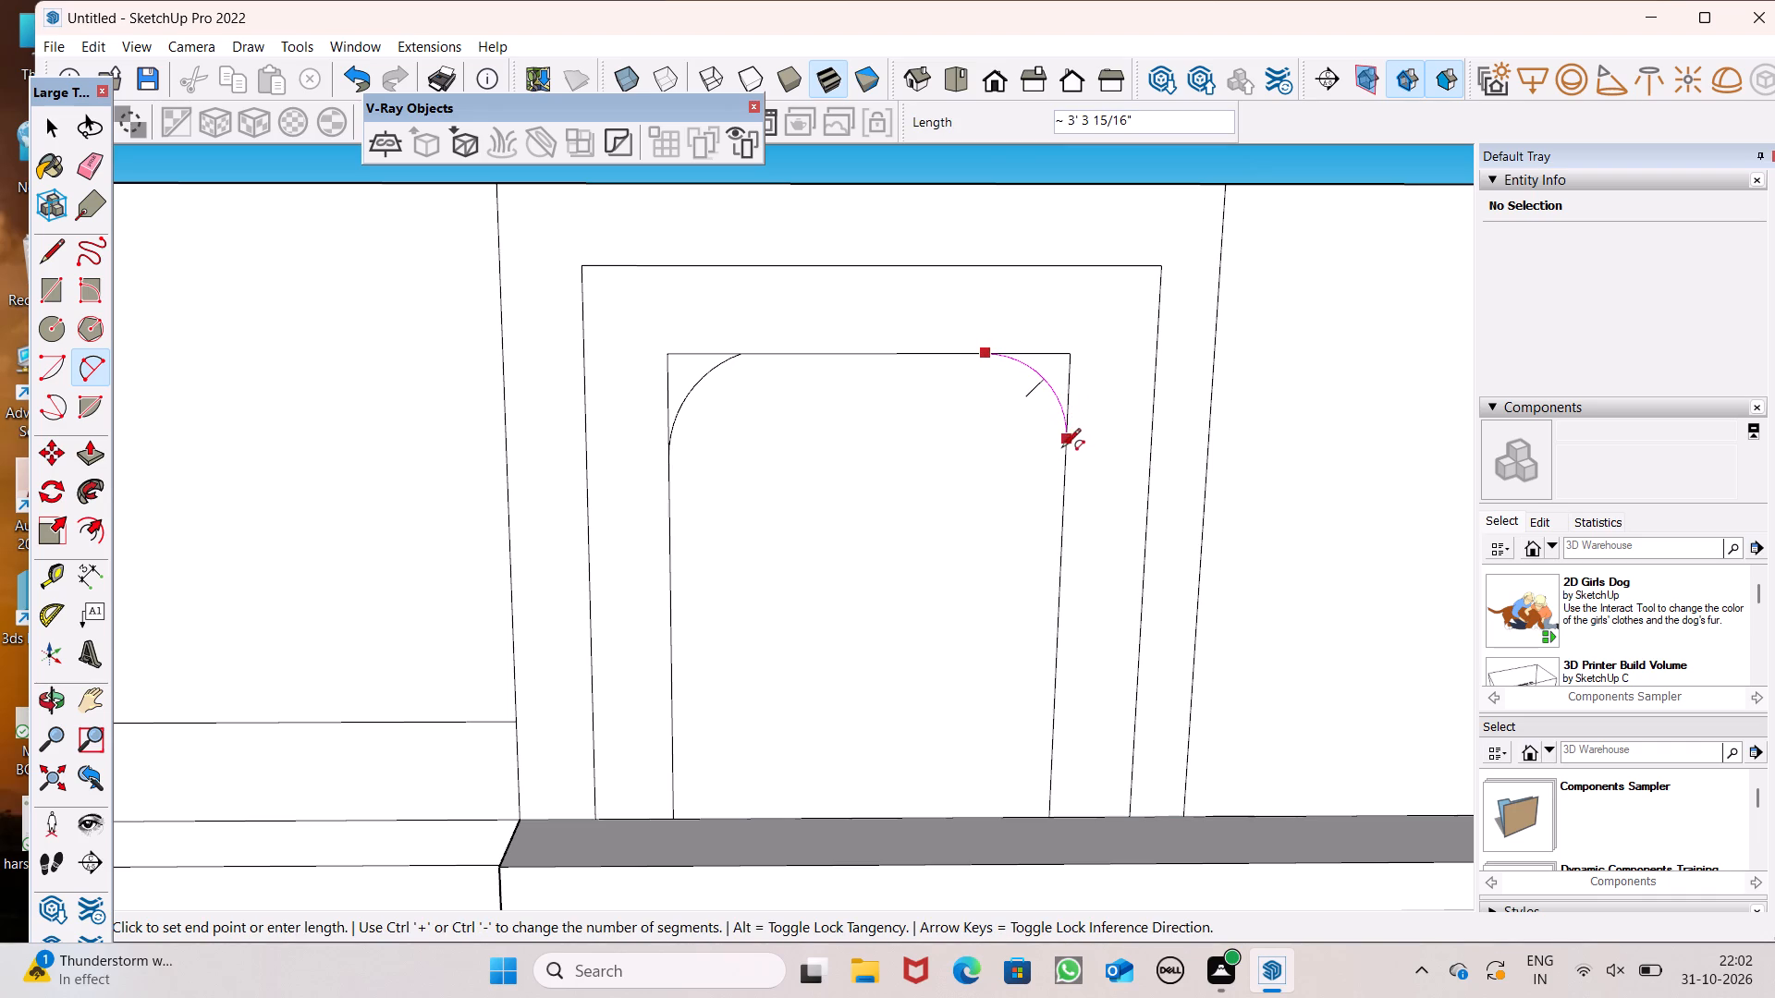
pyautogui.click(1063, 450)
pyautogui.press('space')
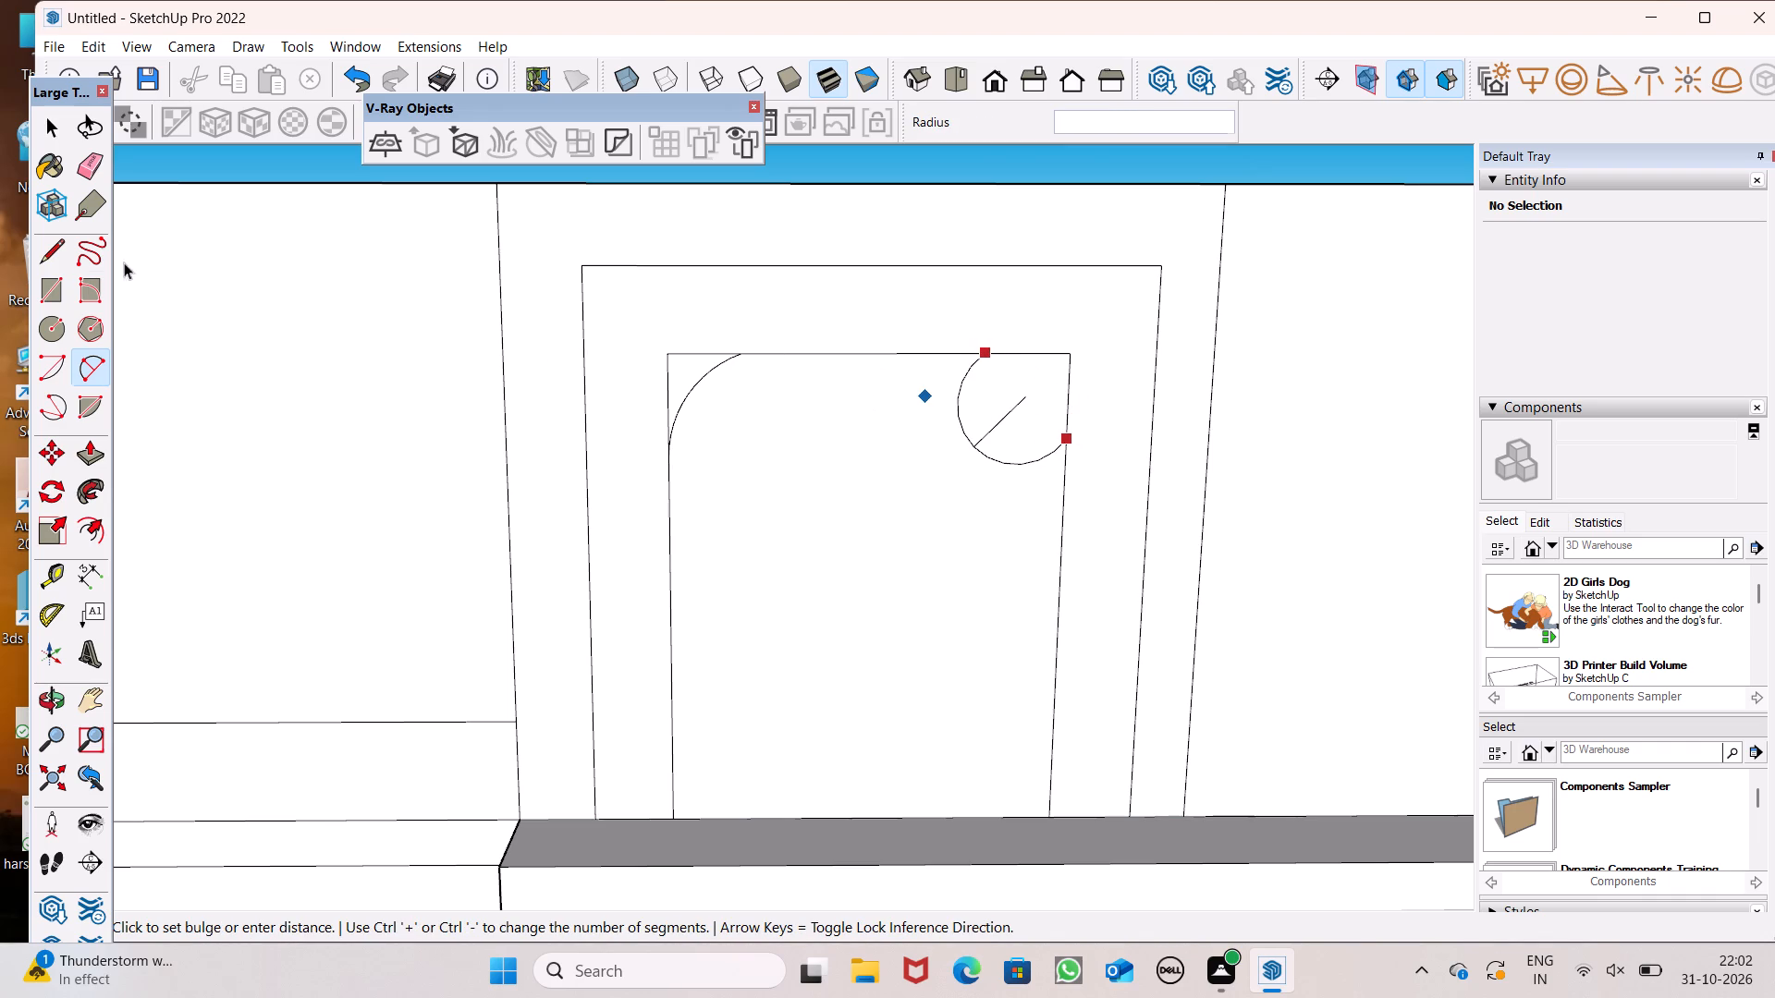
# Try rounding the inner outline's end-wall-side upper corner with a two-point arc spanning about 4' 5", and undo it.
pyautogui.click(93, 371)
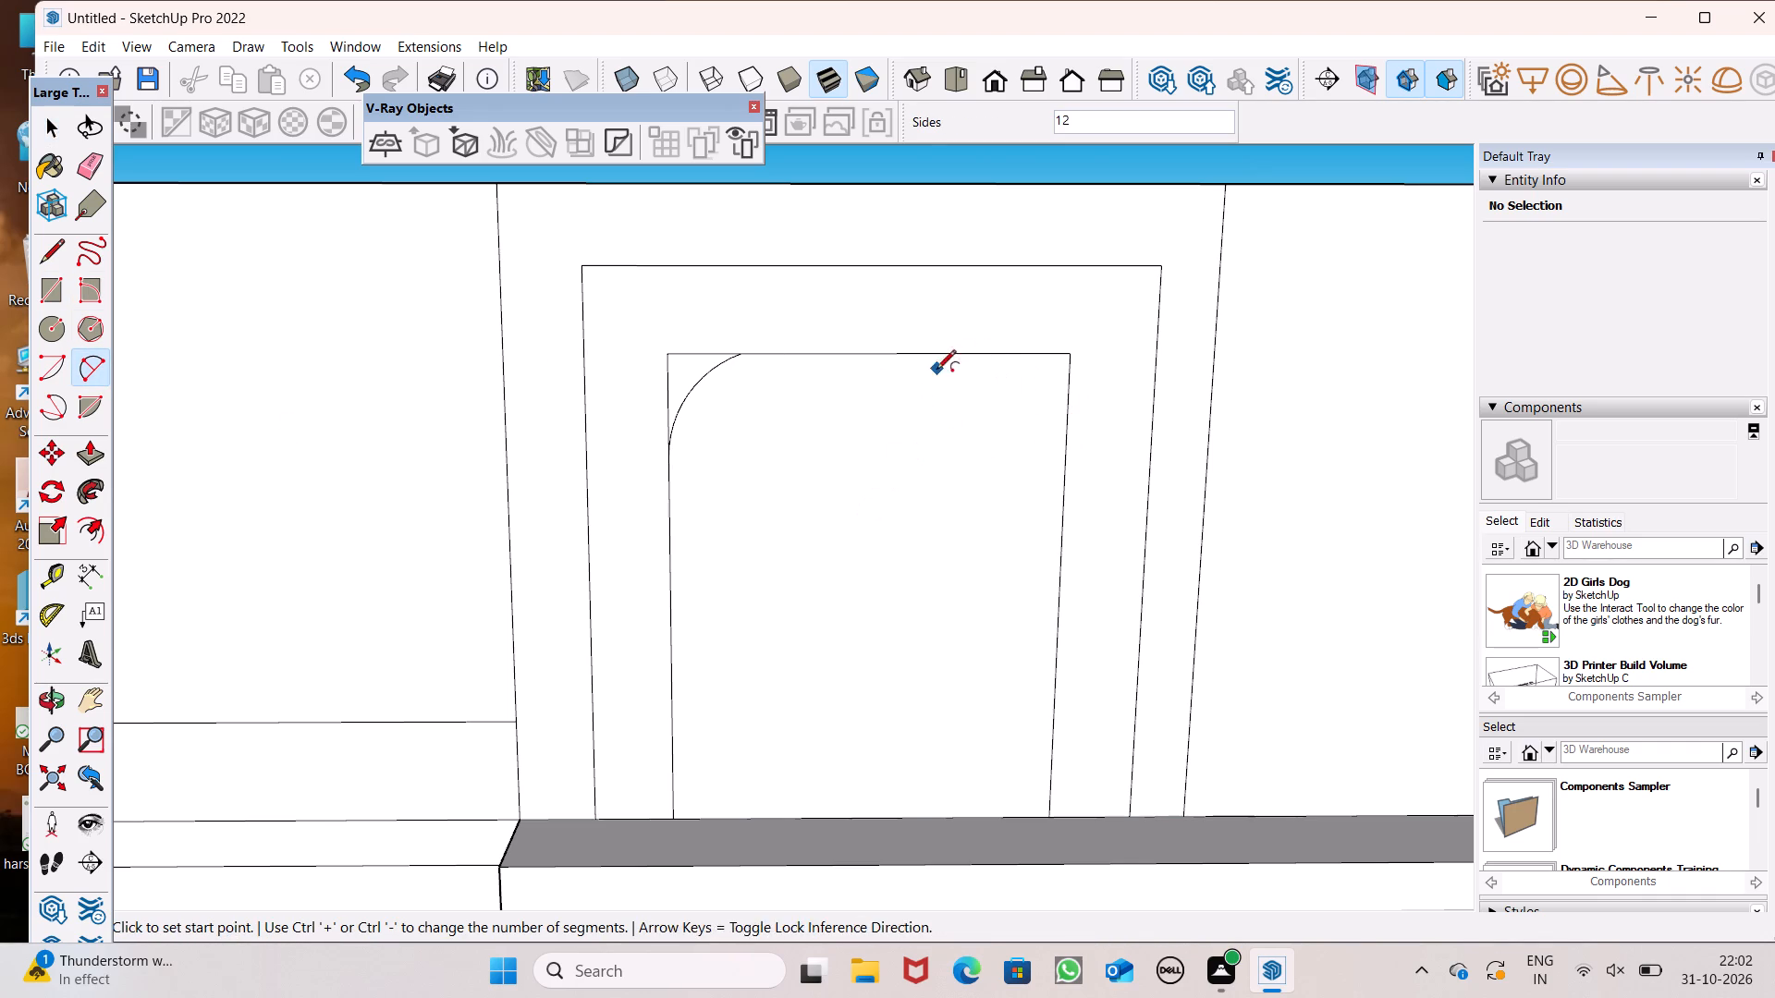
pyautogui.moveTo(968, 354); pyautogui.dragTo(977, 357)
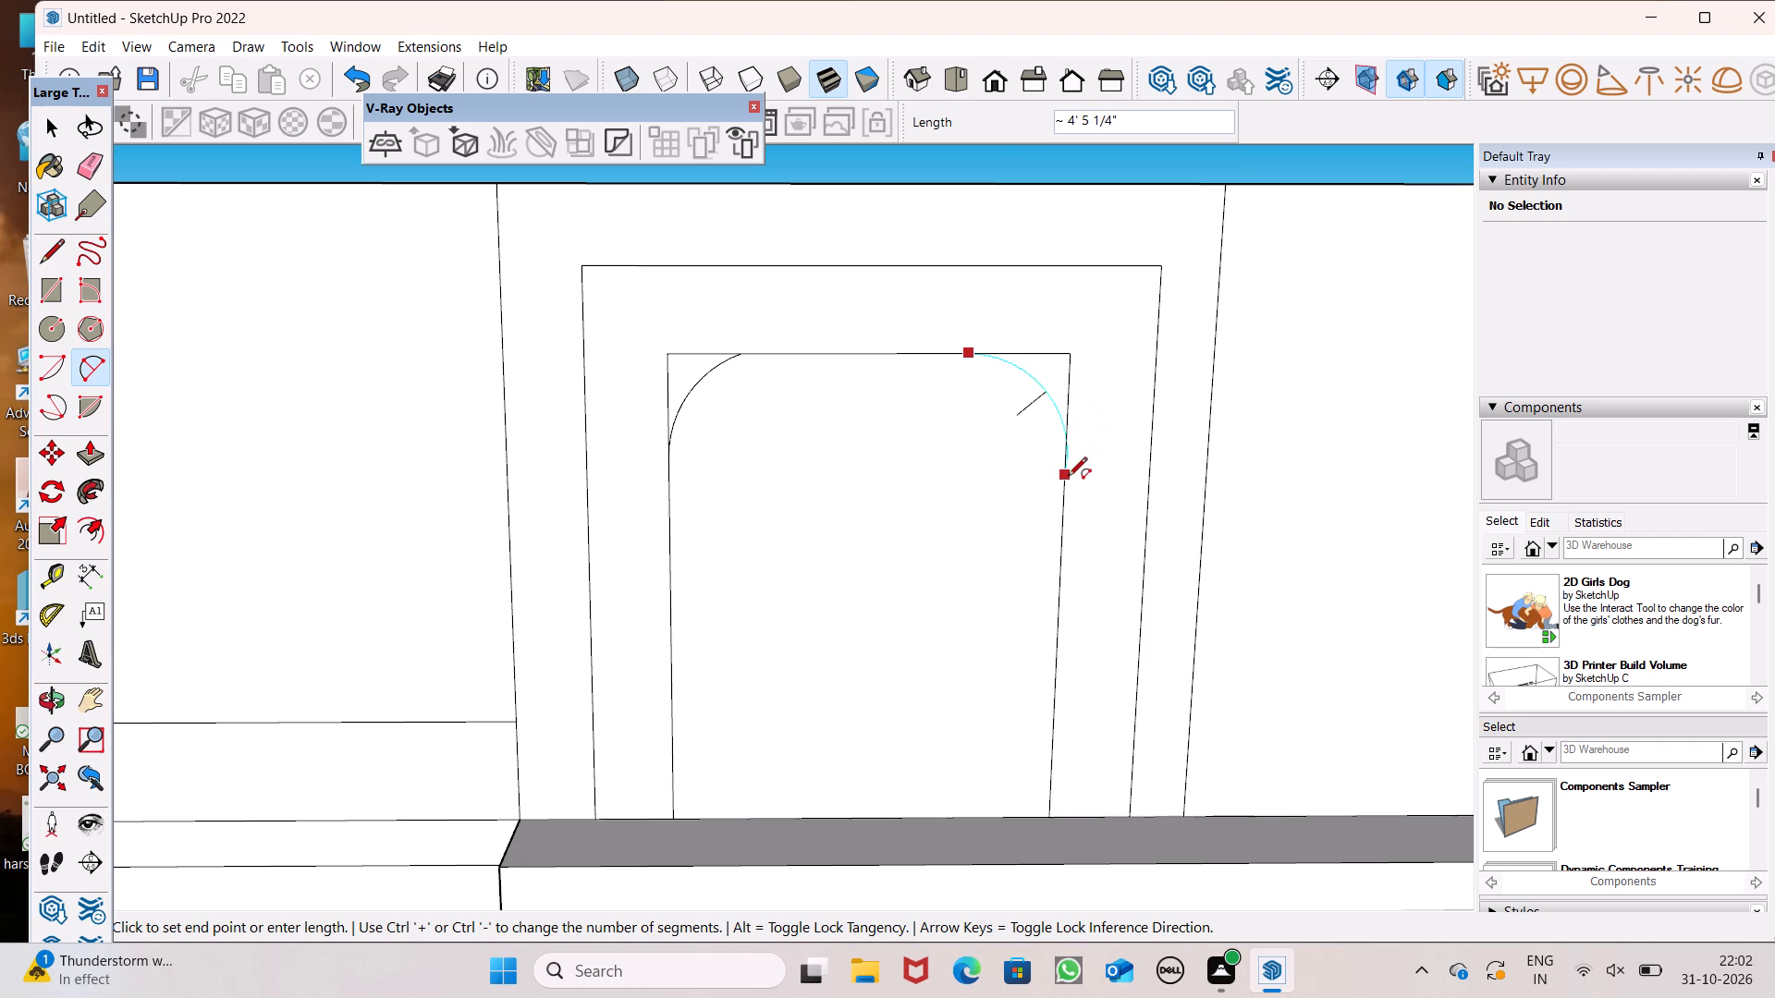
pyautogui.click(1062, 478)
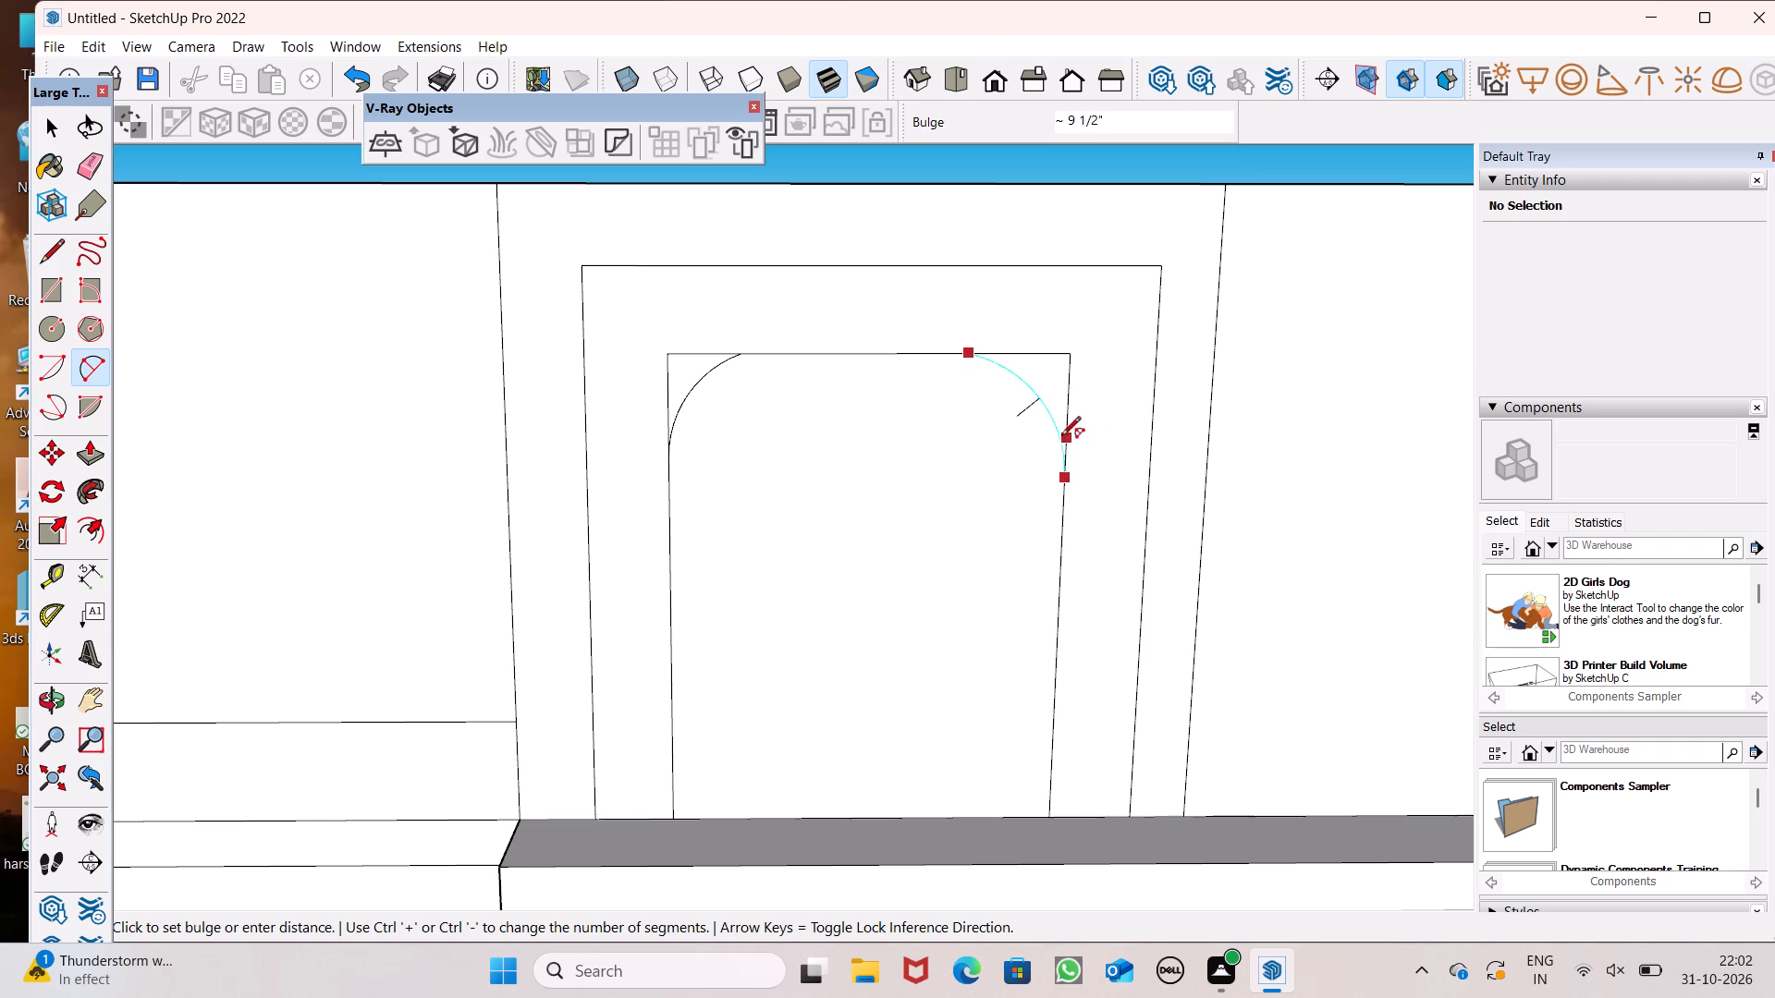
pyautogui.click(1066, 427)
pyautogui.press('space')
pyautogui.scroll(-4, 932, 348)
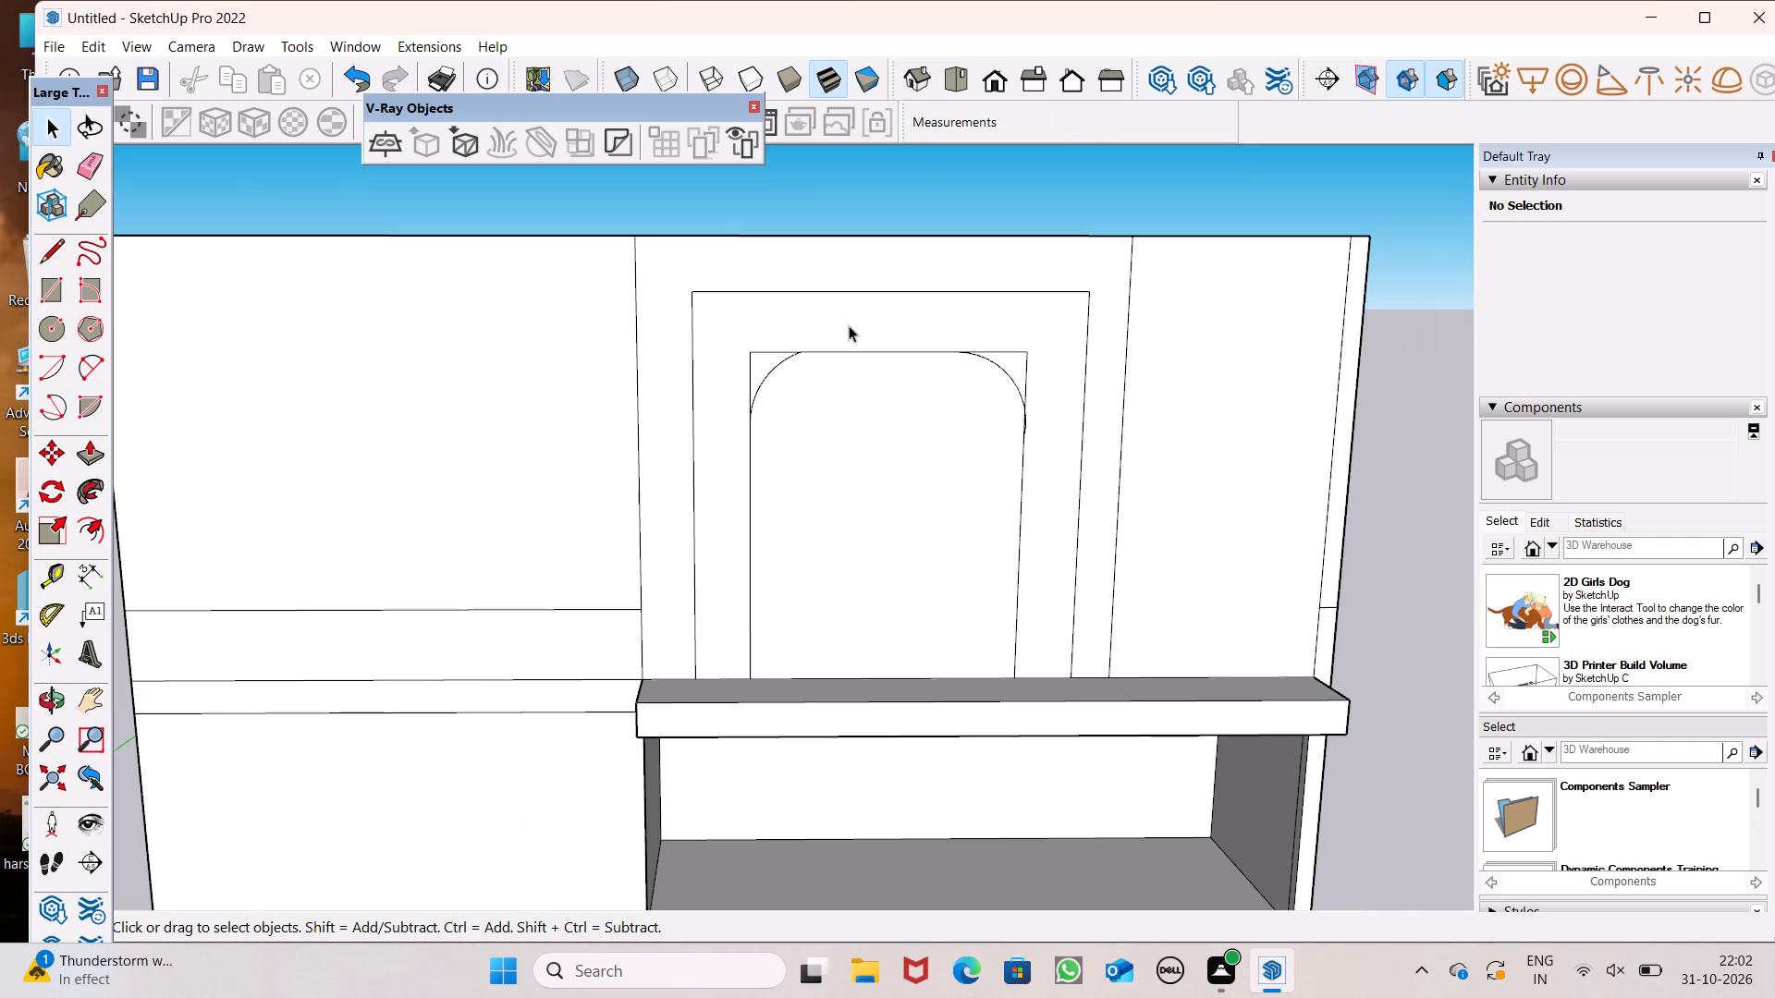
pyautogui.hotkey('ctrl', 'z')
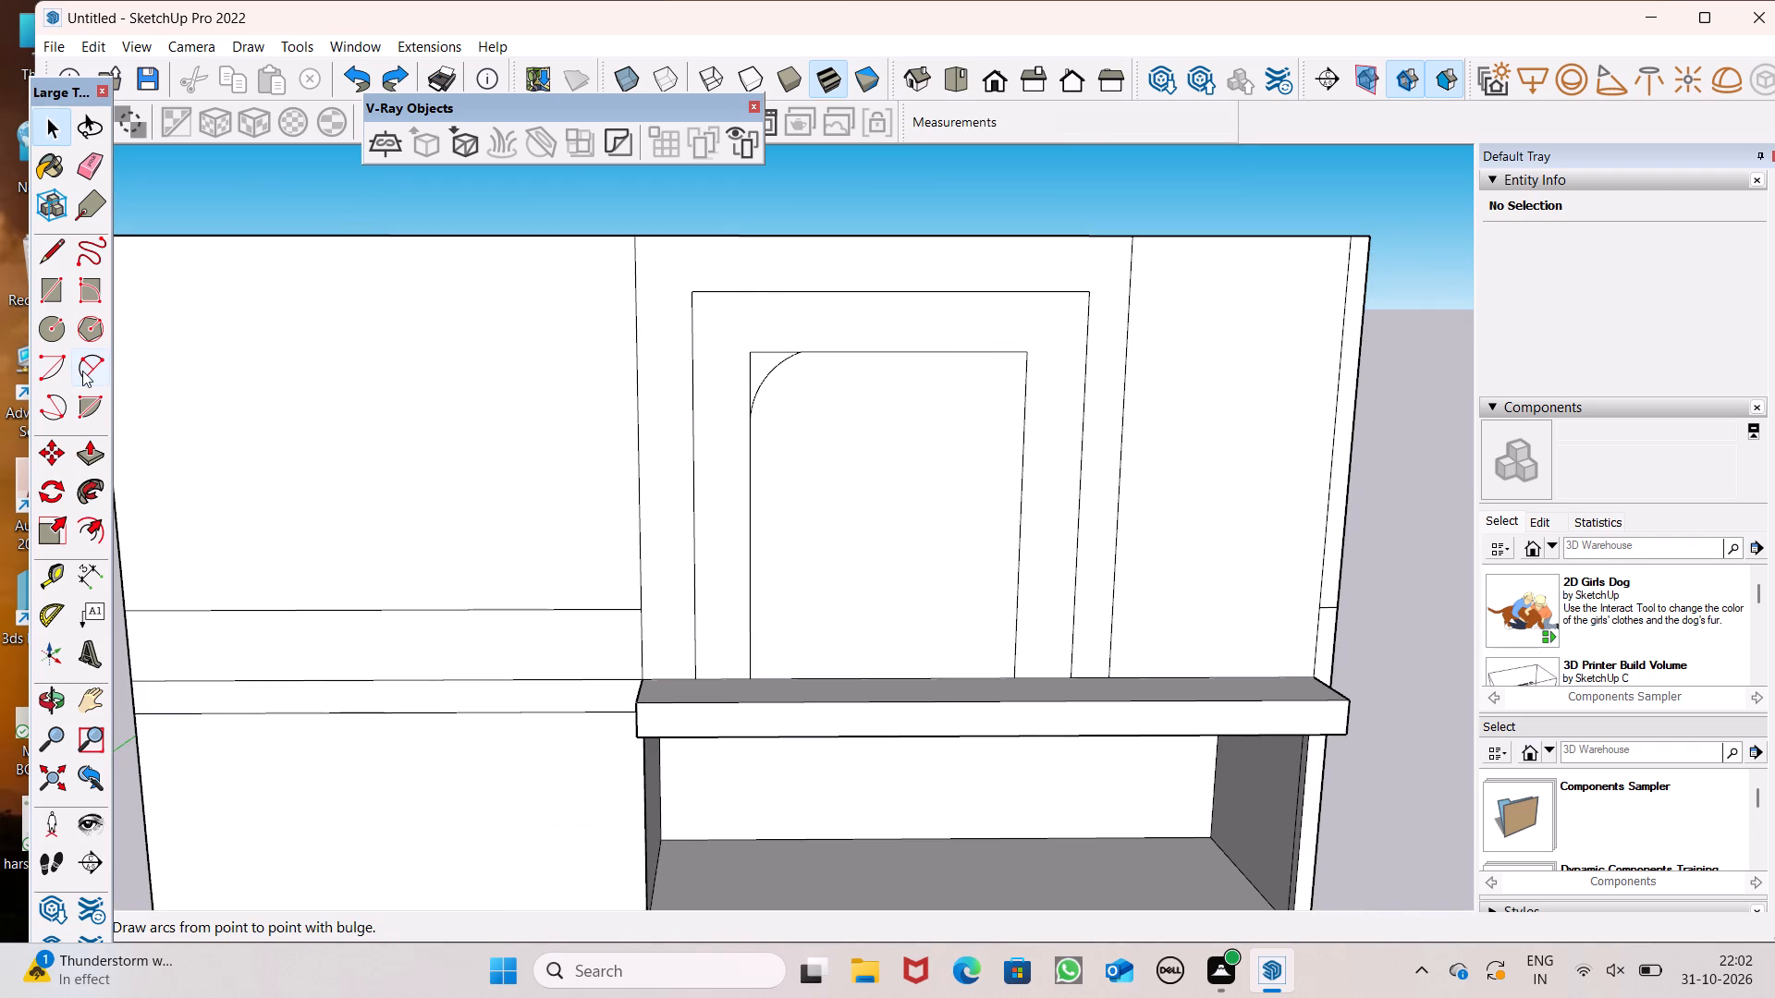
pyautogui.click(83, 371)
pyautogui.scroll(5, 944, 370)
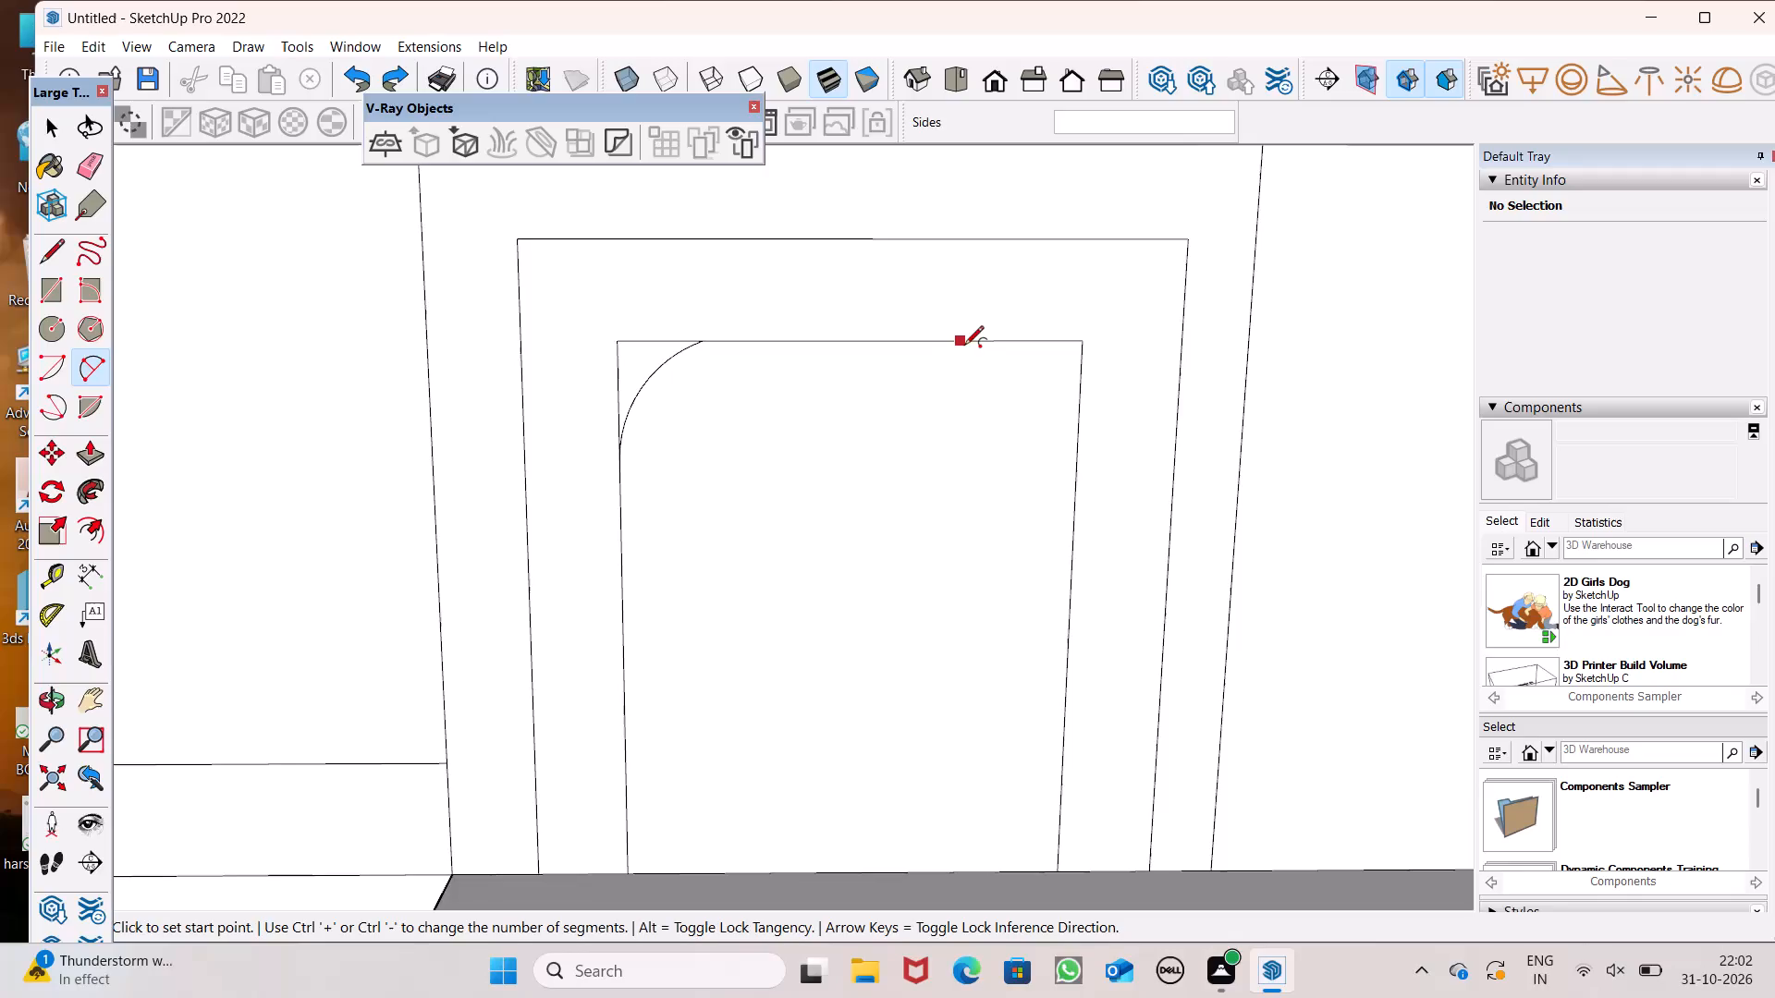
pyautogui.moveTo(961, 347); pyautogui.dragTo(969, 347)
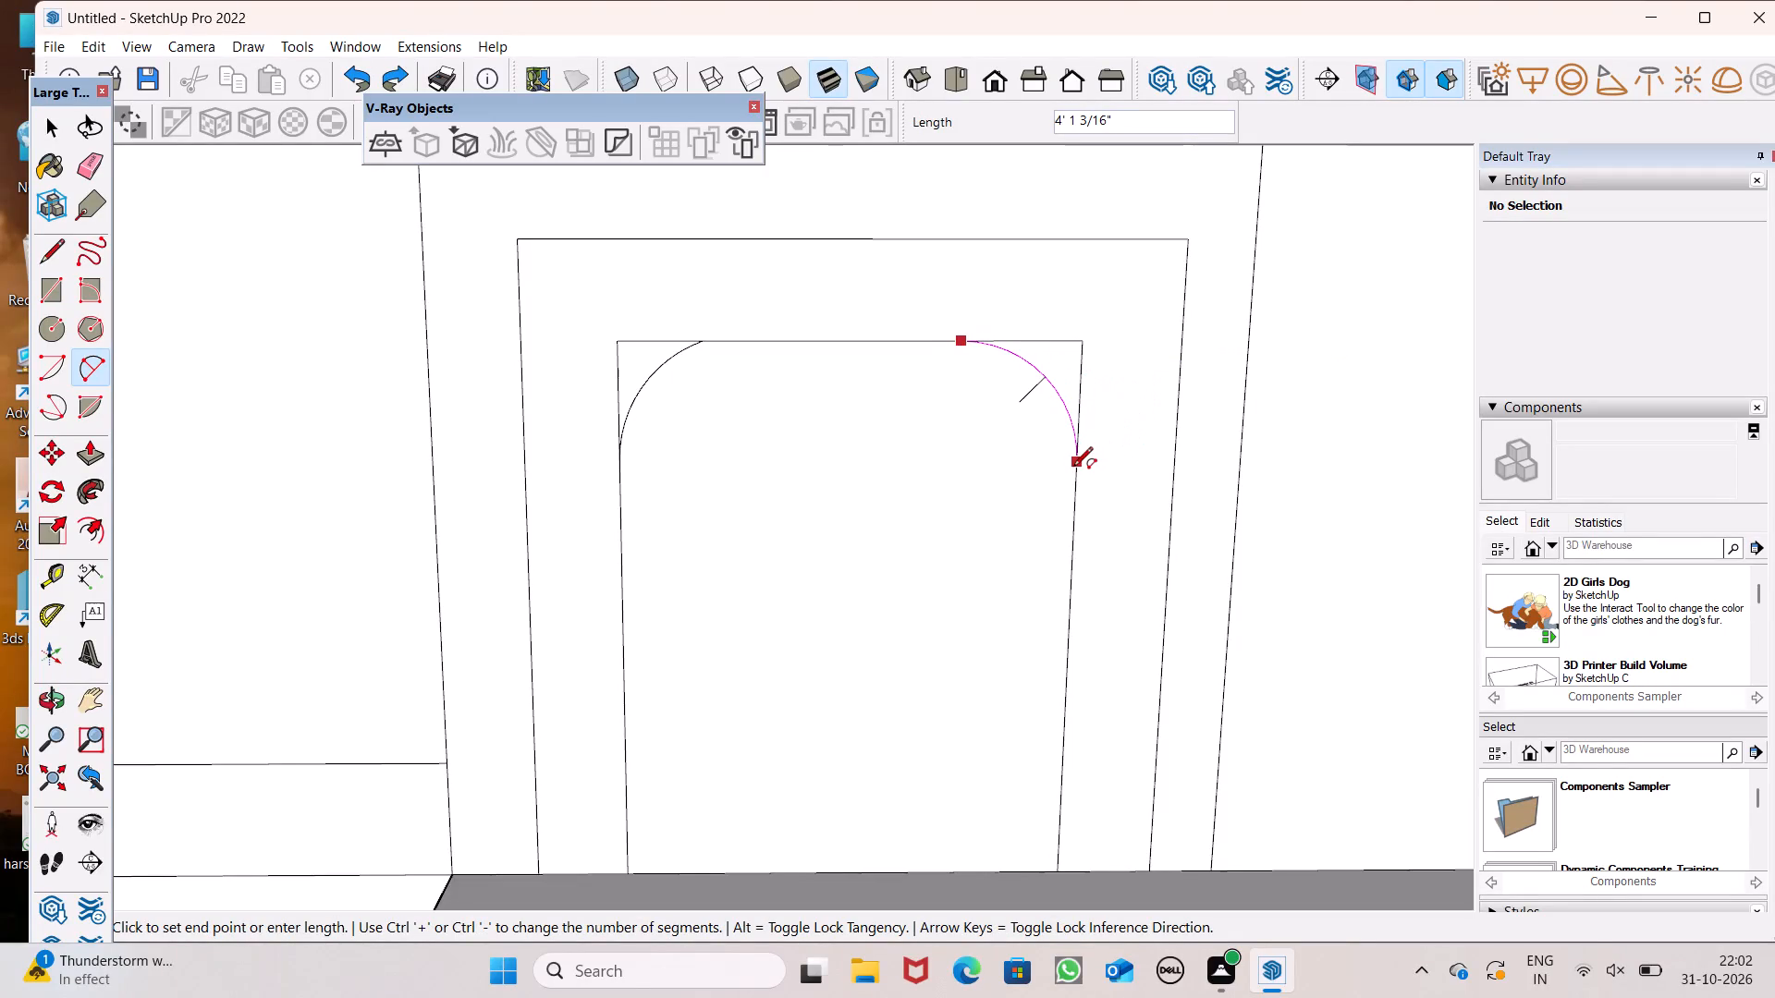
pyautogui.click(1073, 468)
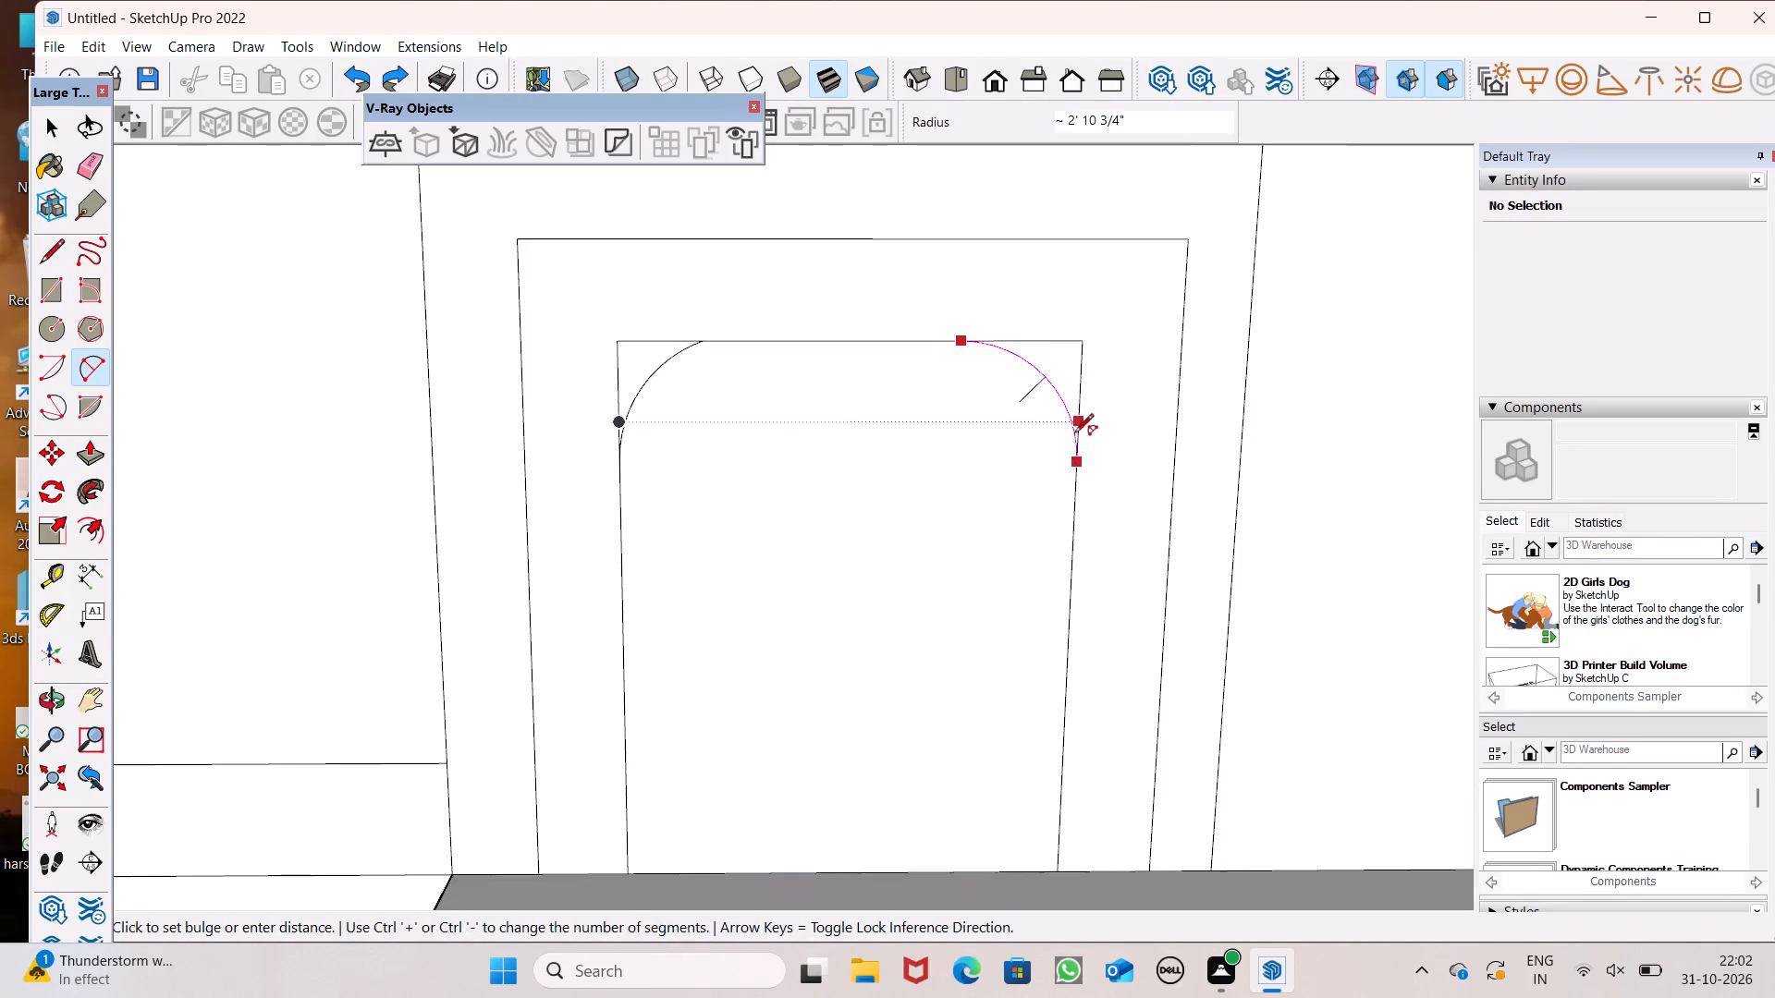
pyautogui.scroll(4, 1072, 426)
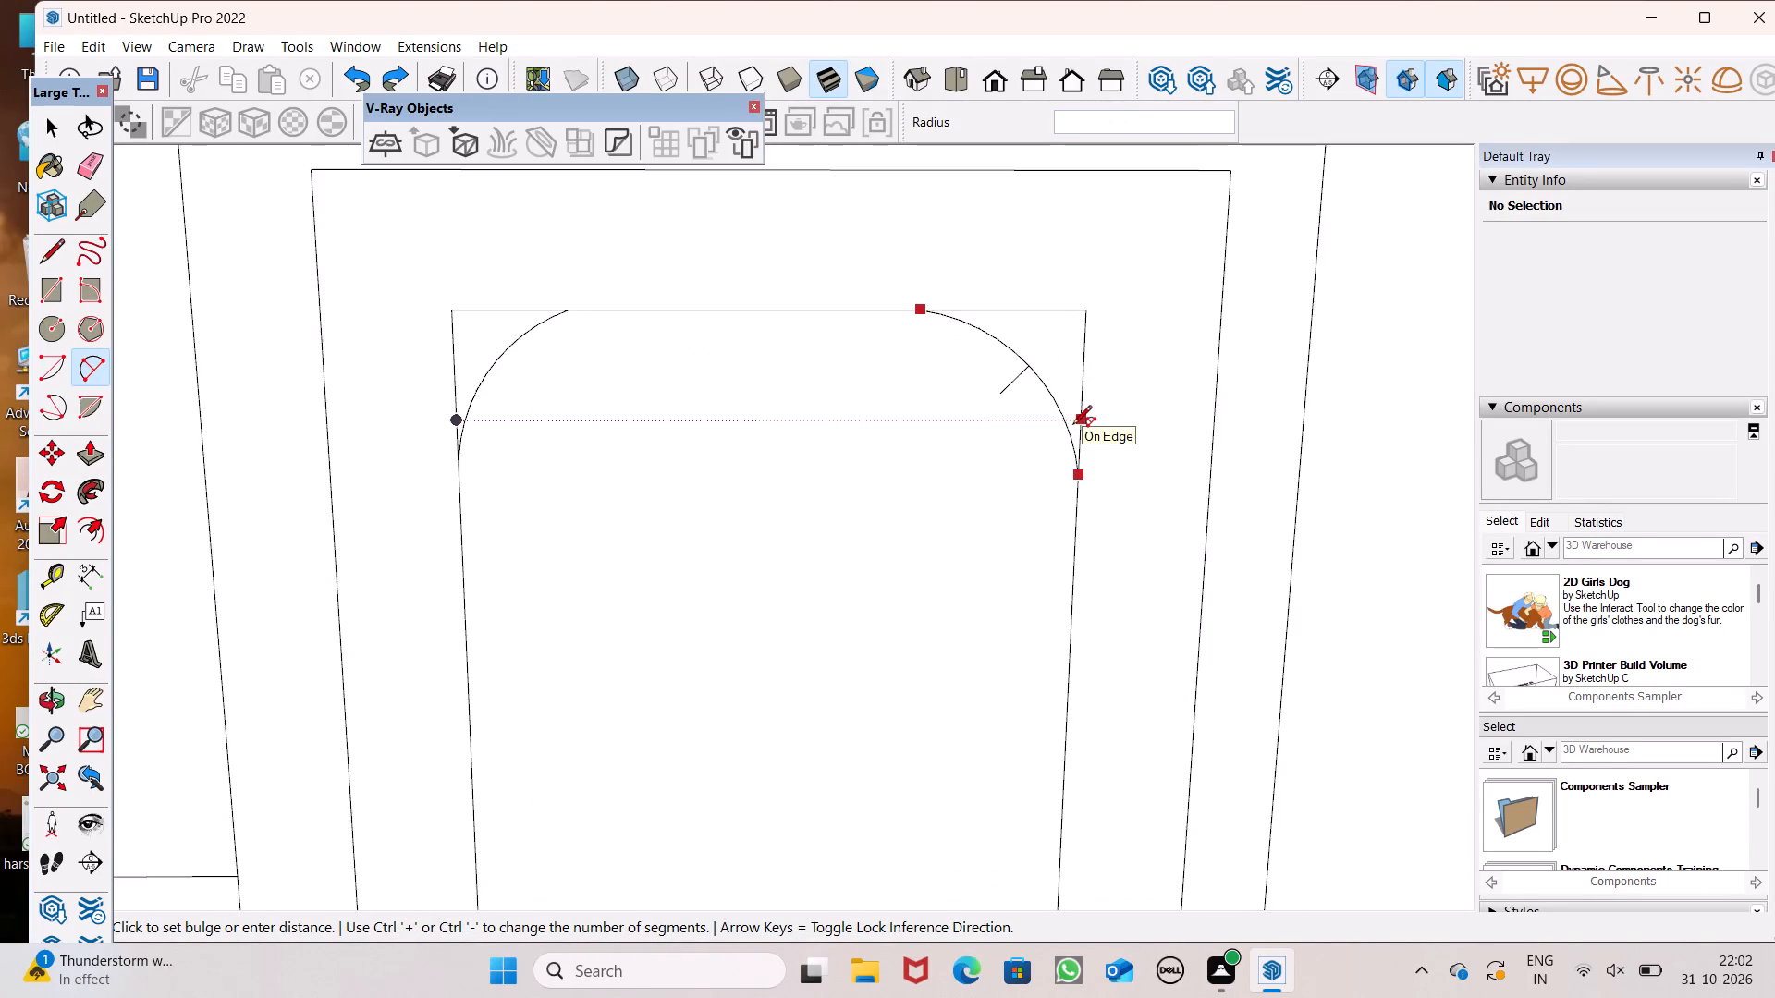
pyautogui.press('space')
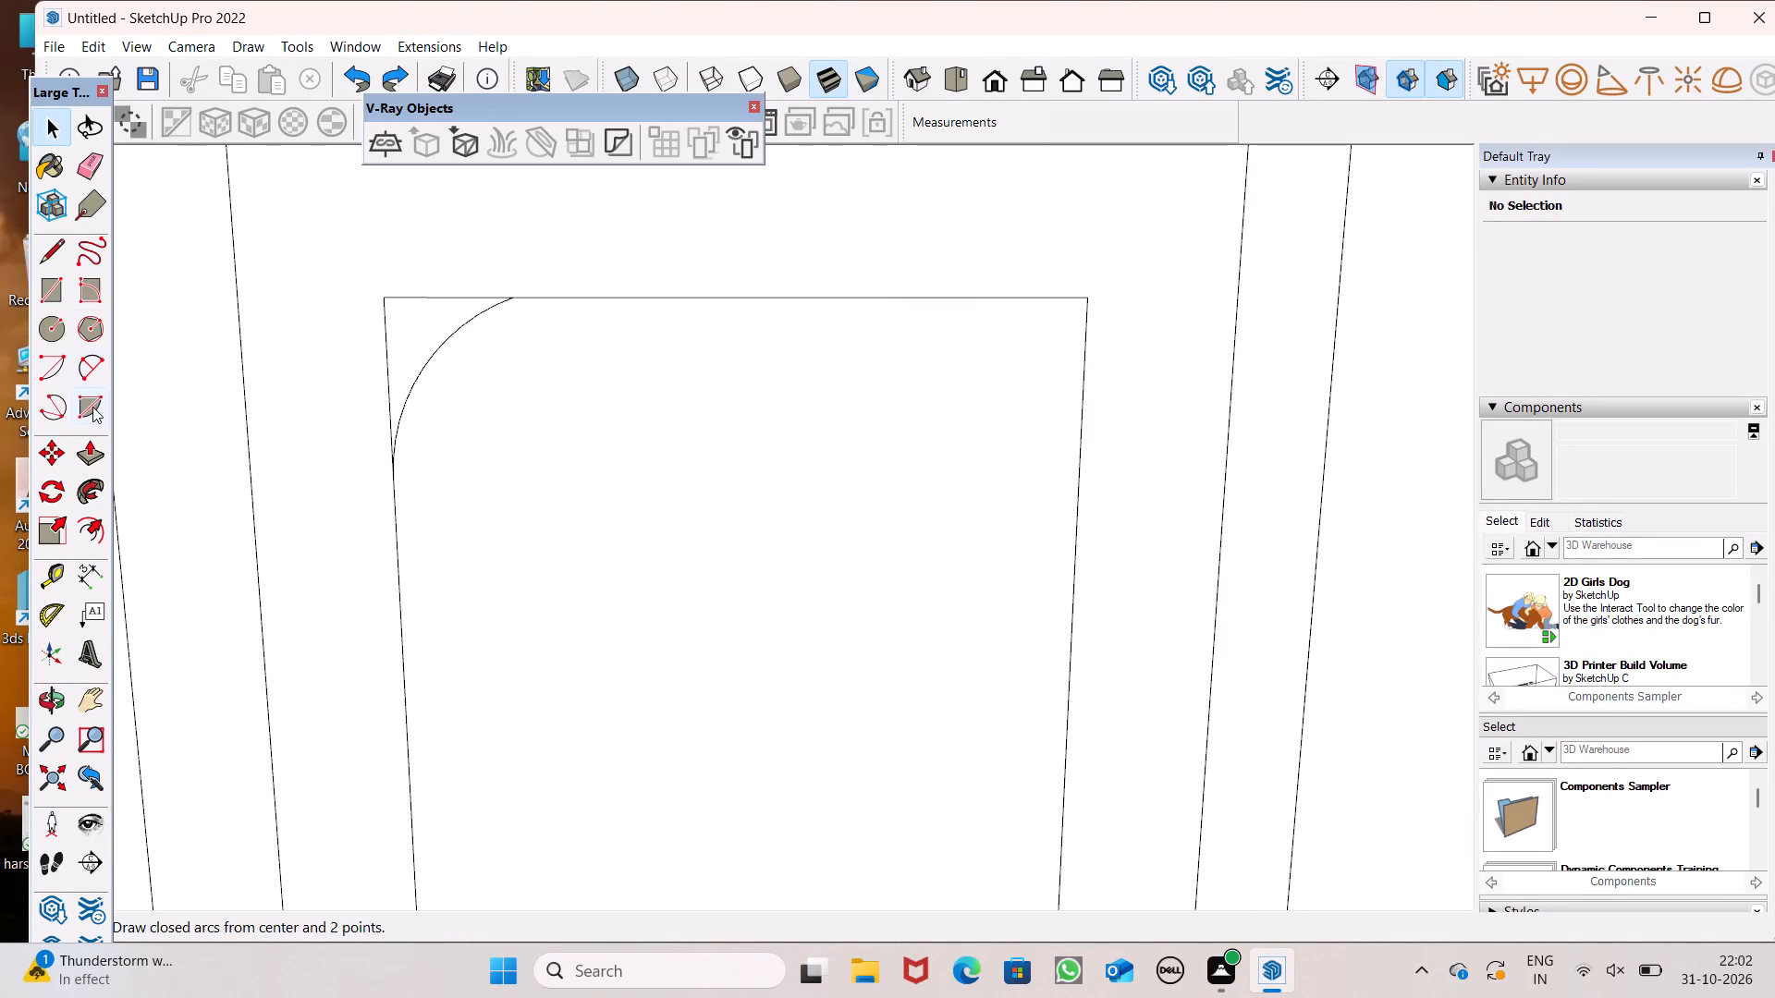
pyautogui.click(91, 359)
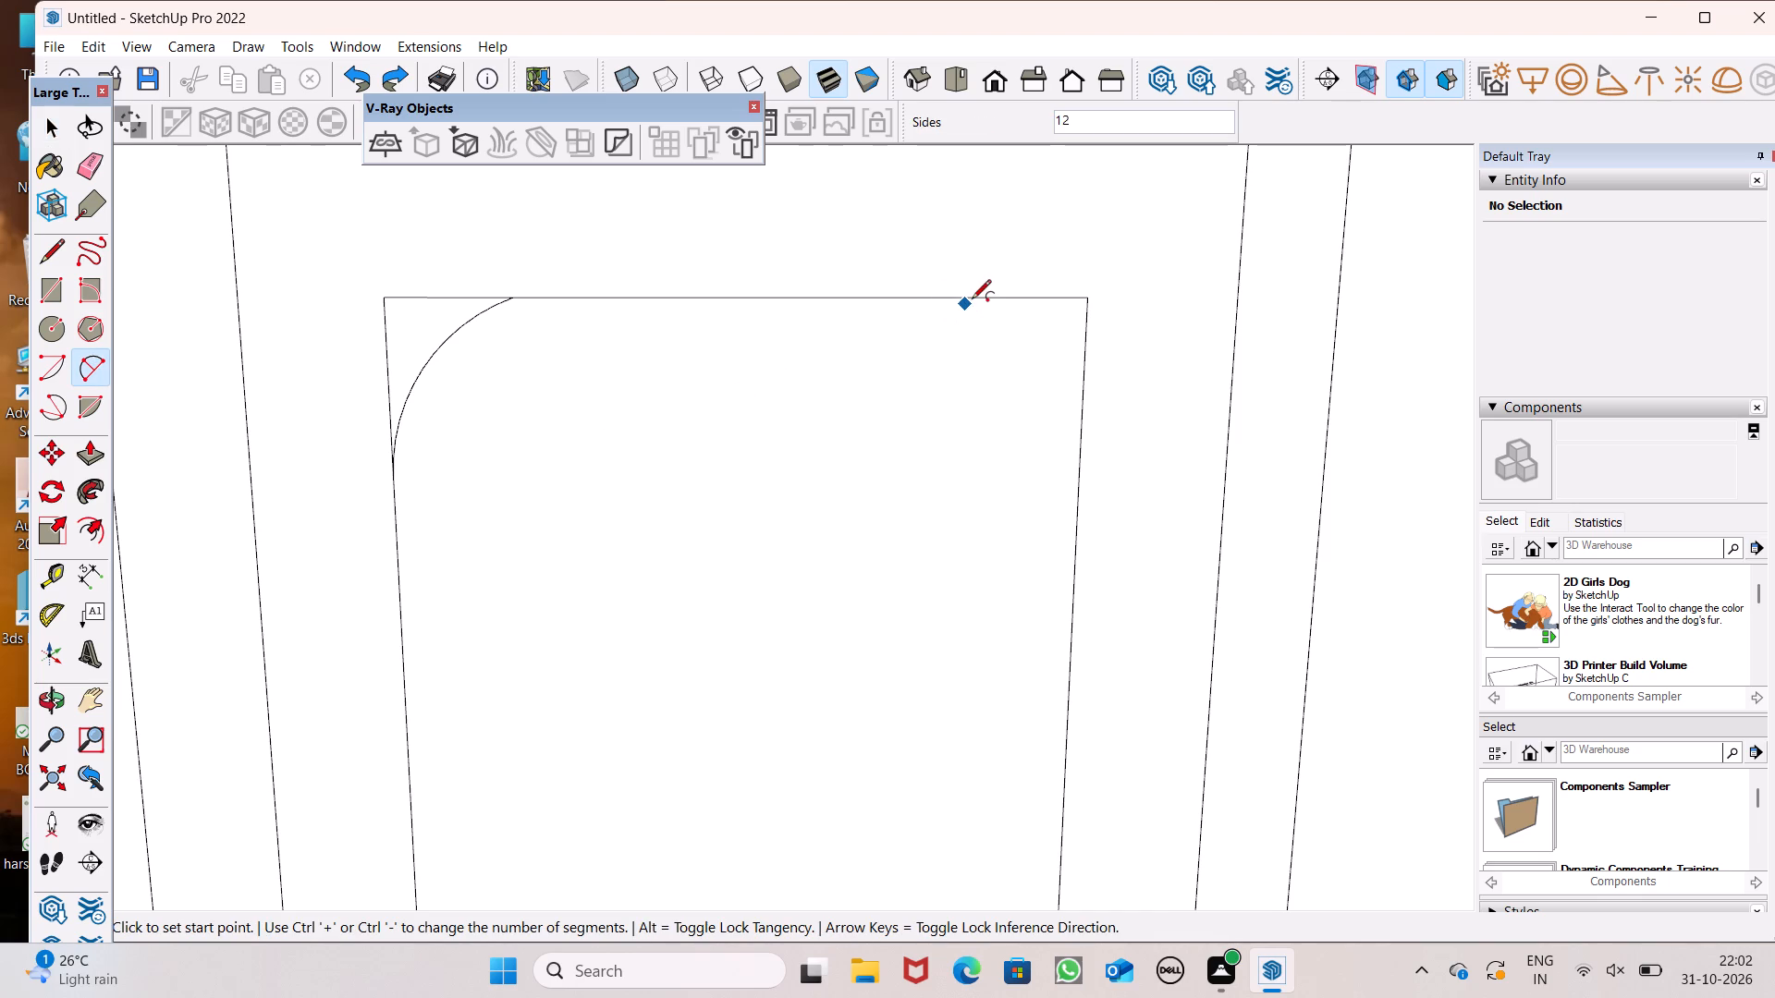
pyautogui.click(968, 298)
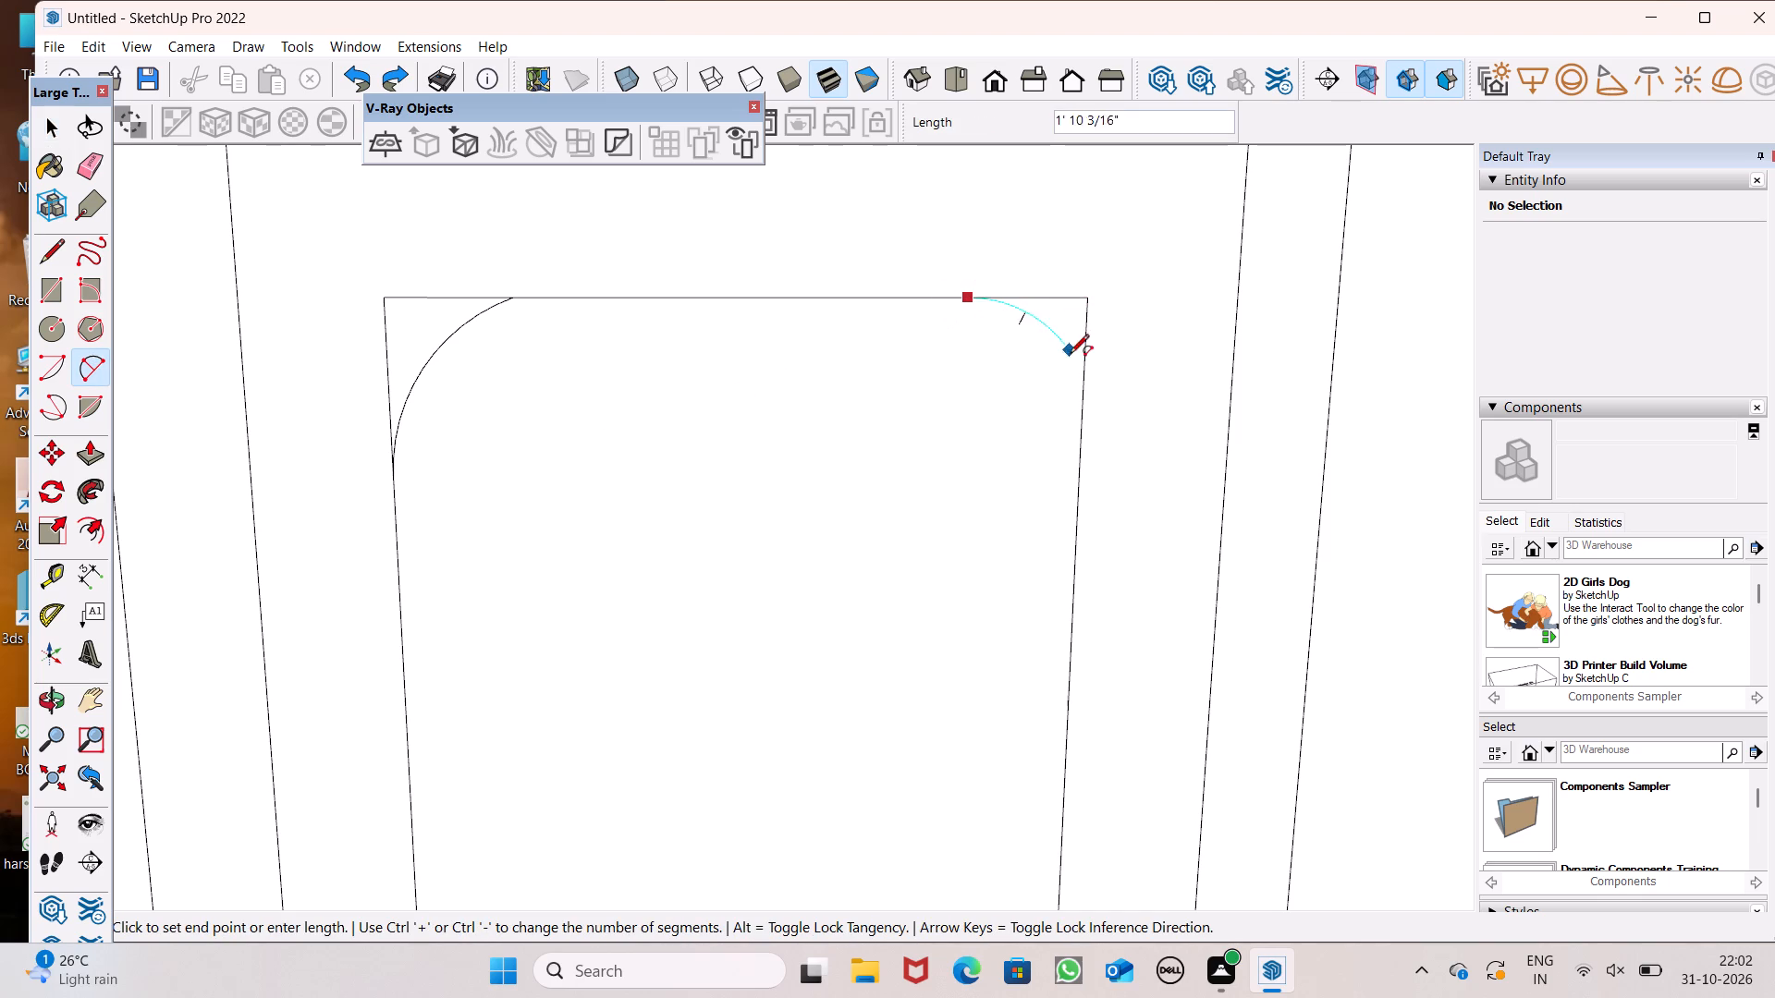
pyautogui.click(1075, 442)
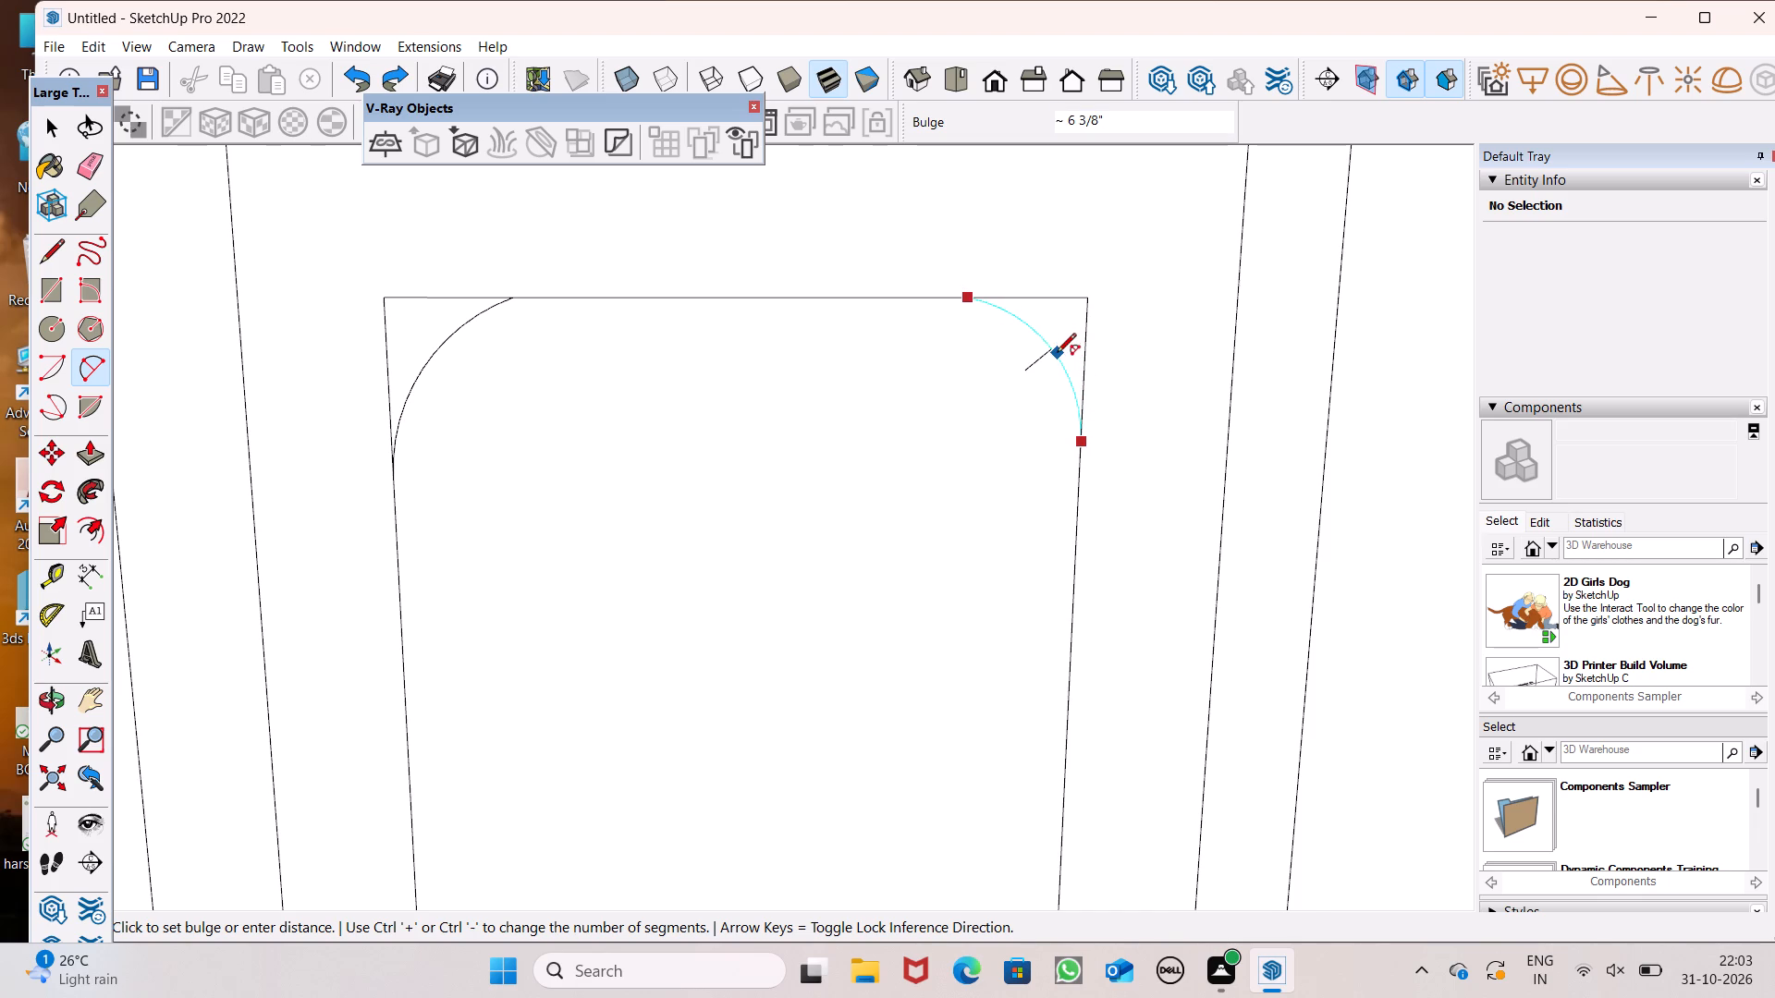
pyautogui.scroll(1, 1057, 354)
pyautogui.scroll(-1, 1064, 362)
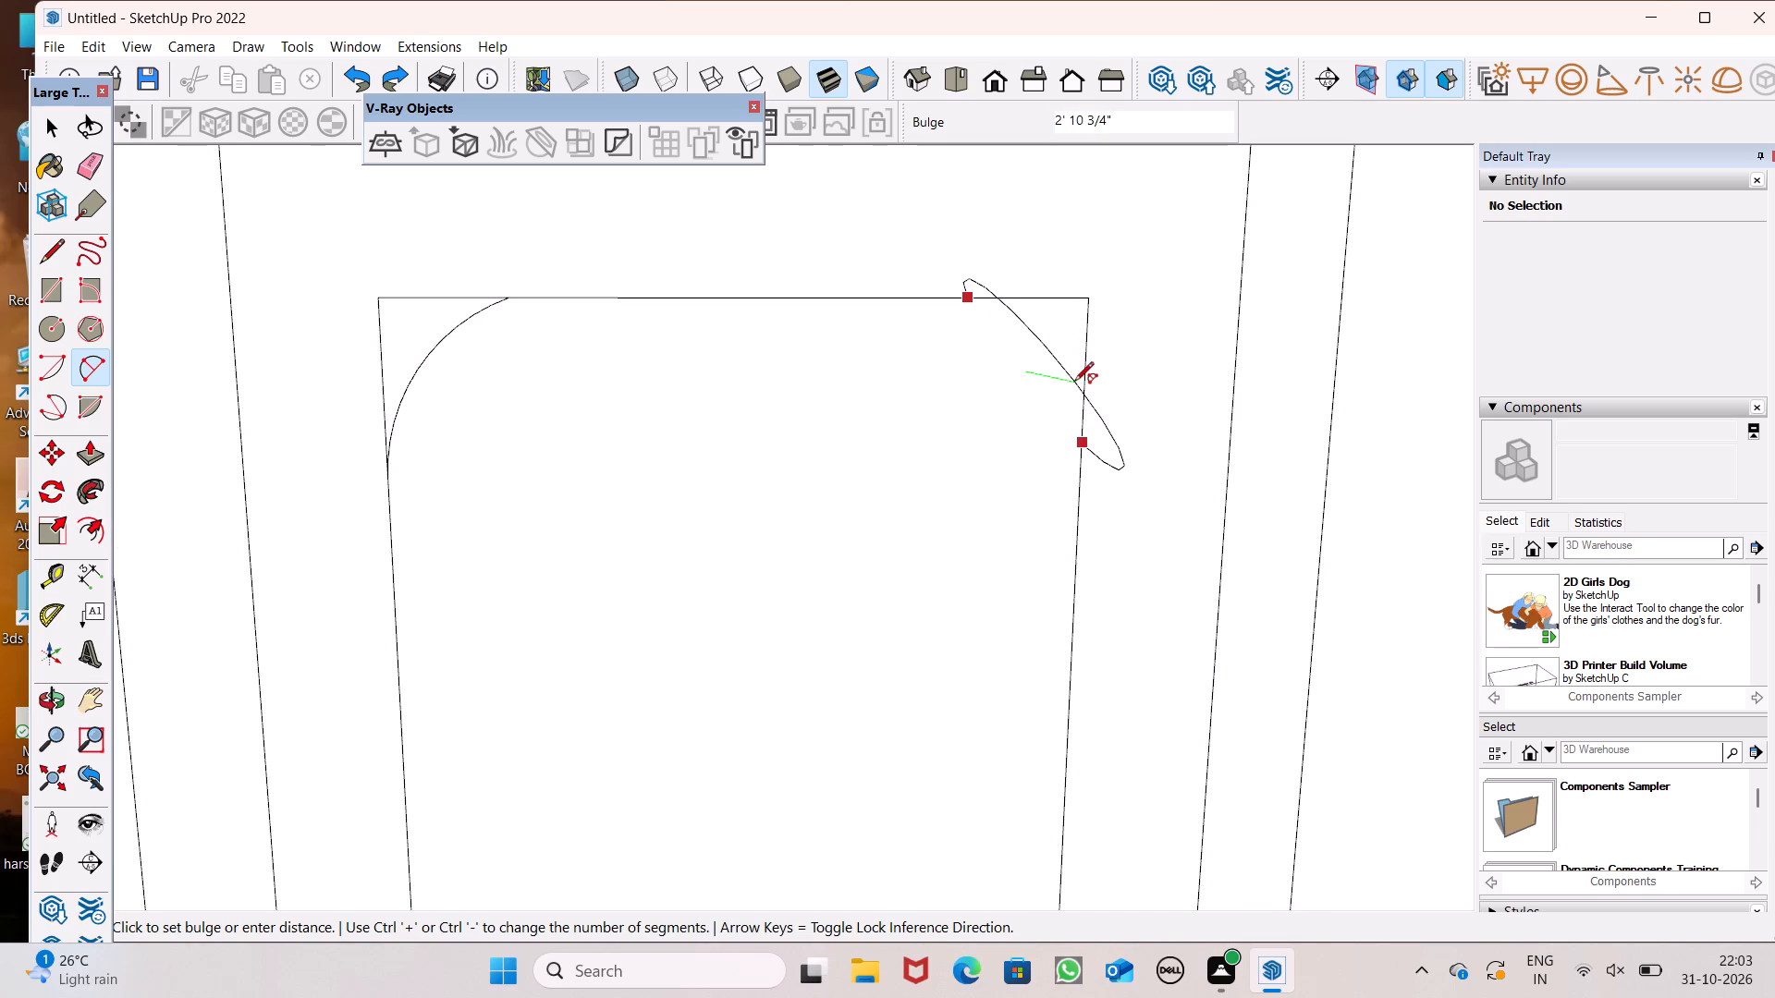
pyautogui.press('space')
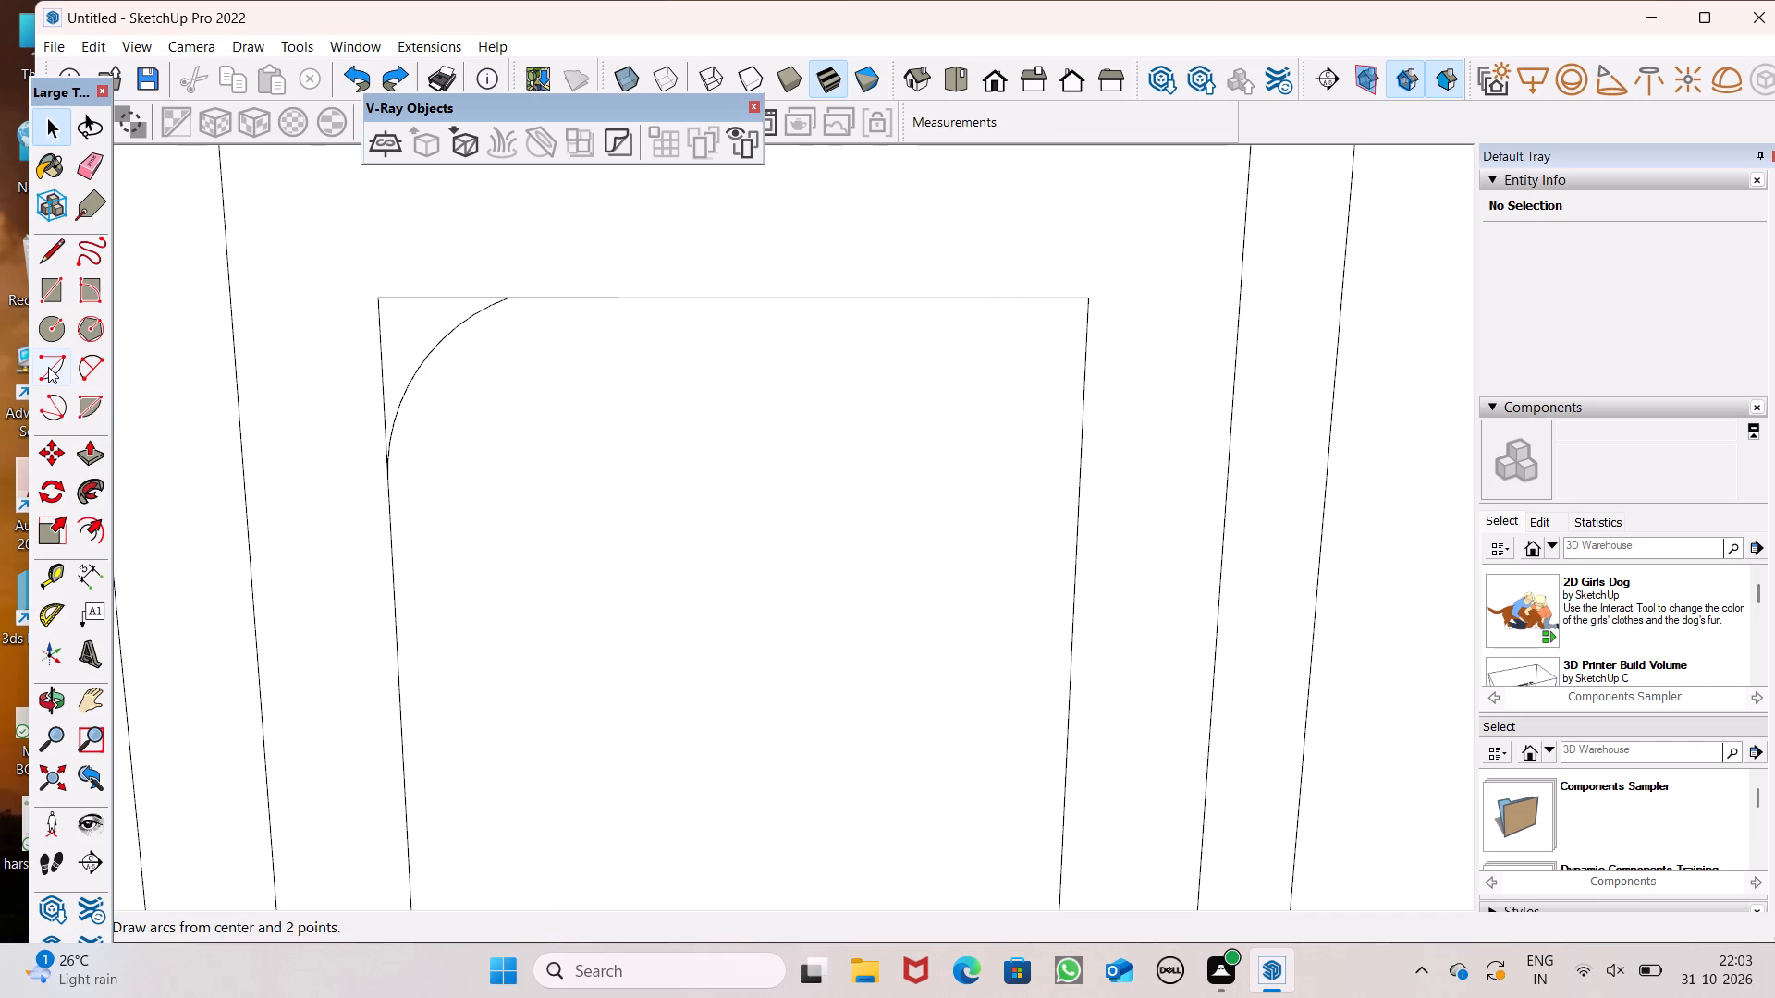
# Round the inner outline's end-wall-side upper corner with a two-point arc spanning about 3' 4".
pyautogui.click(90, 363)
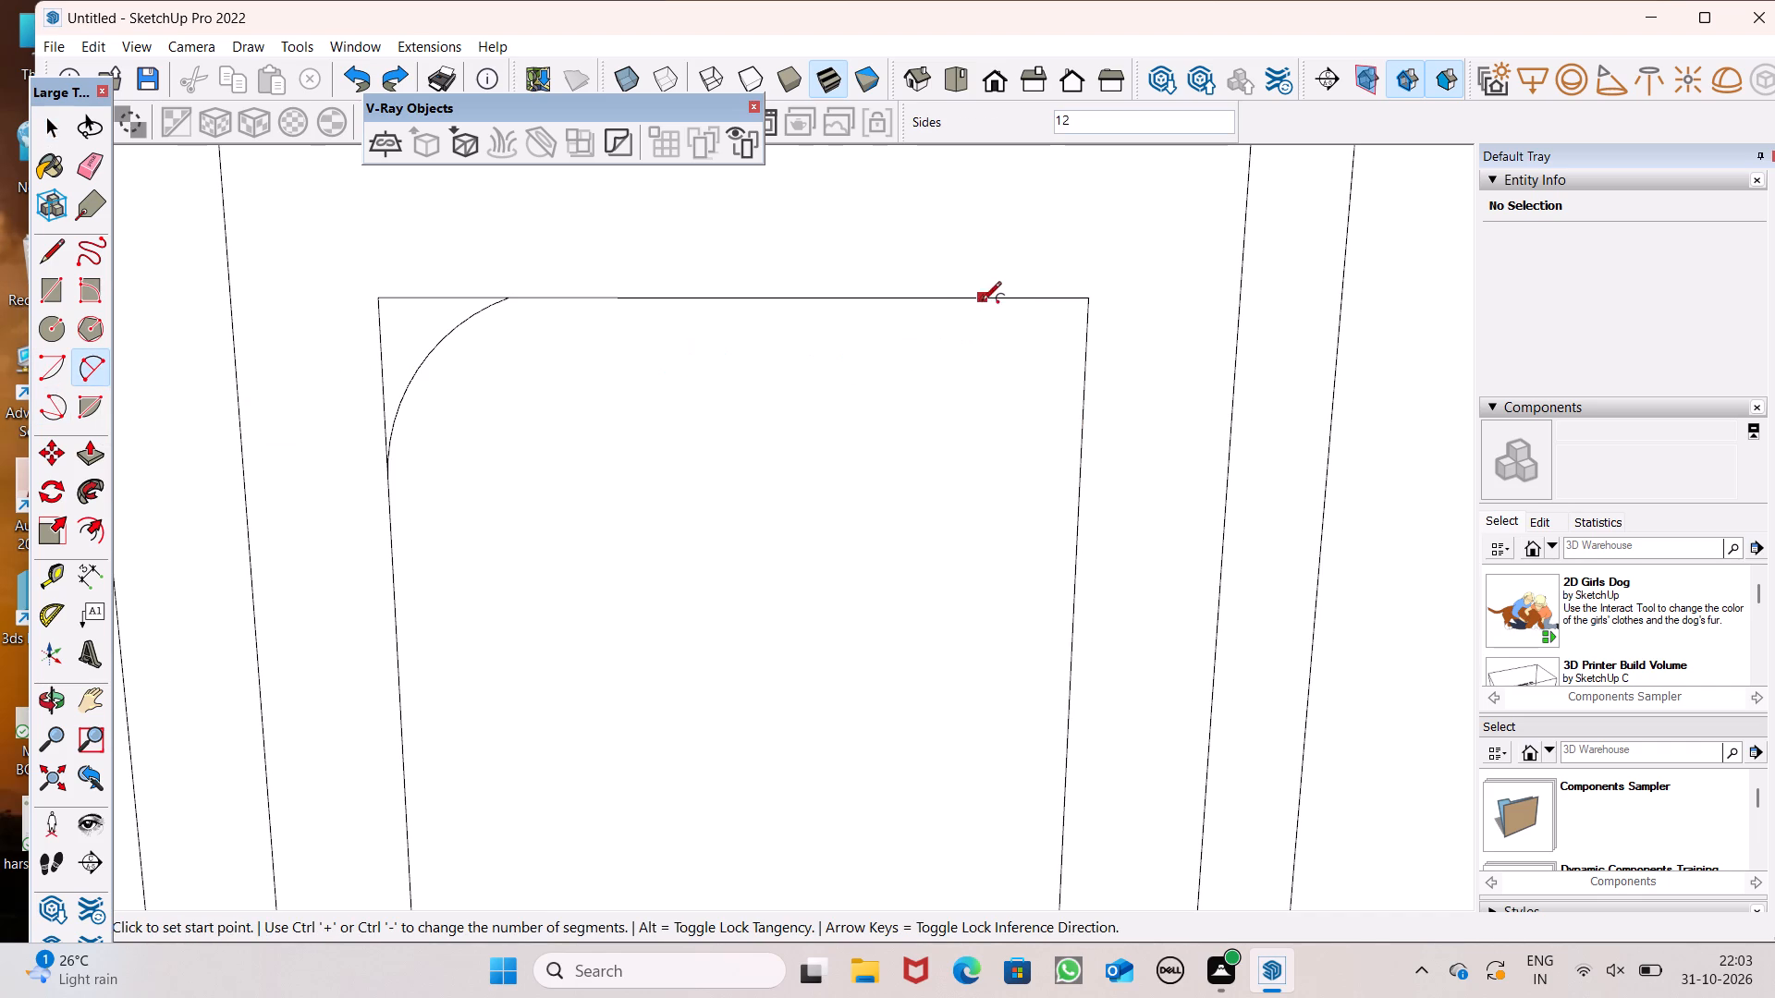
pyautogui.click(960, 300)
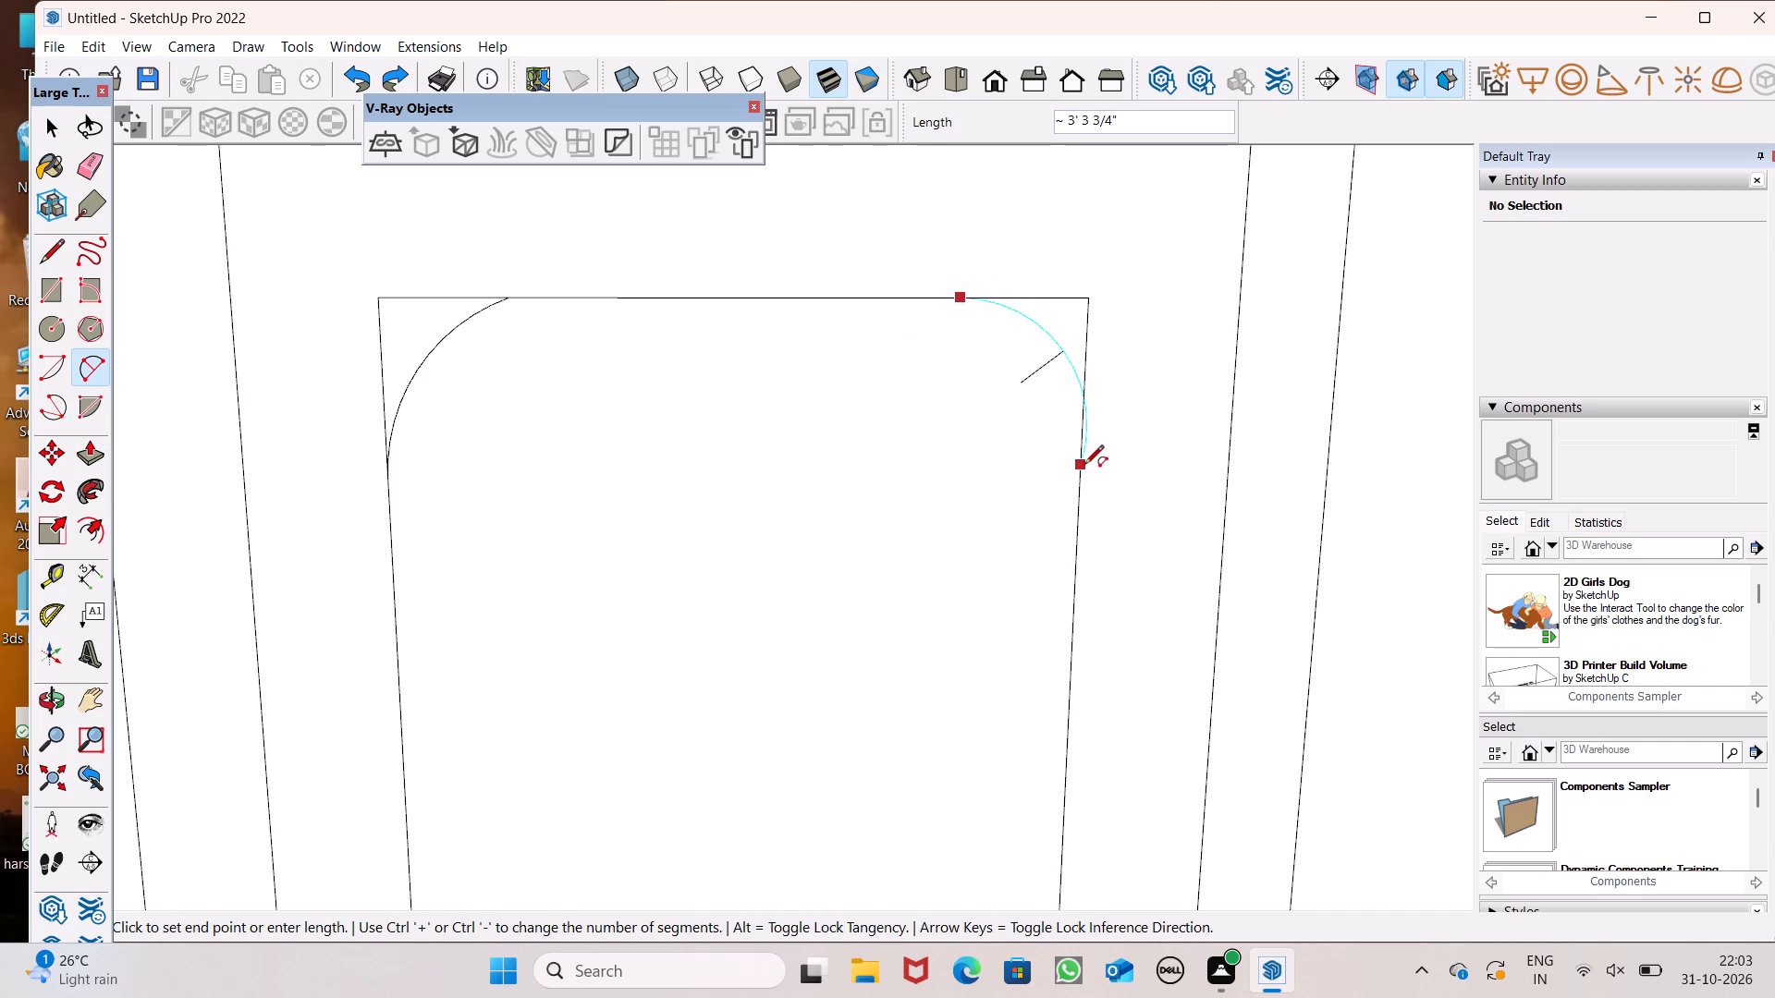
pyautogui.click(1079, 469)
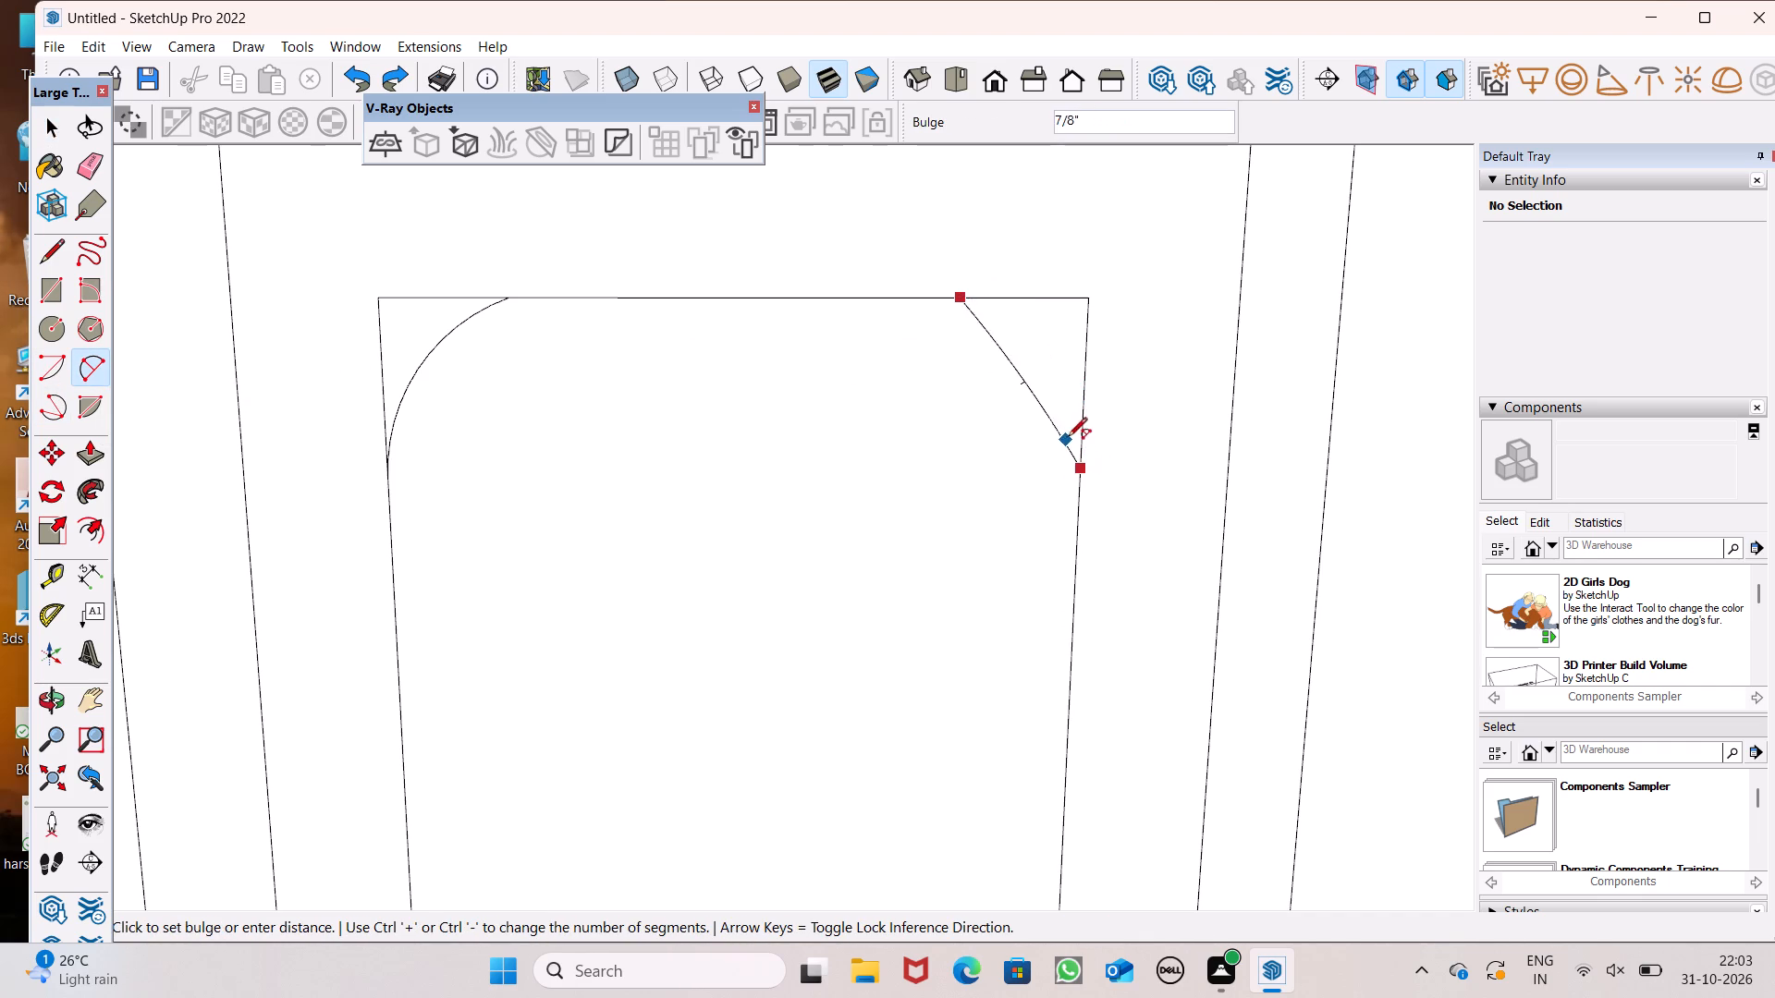
pyautogui.click(1076, 419)
pyautogui.press('space')
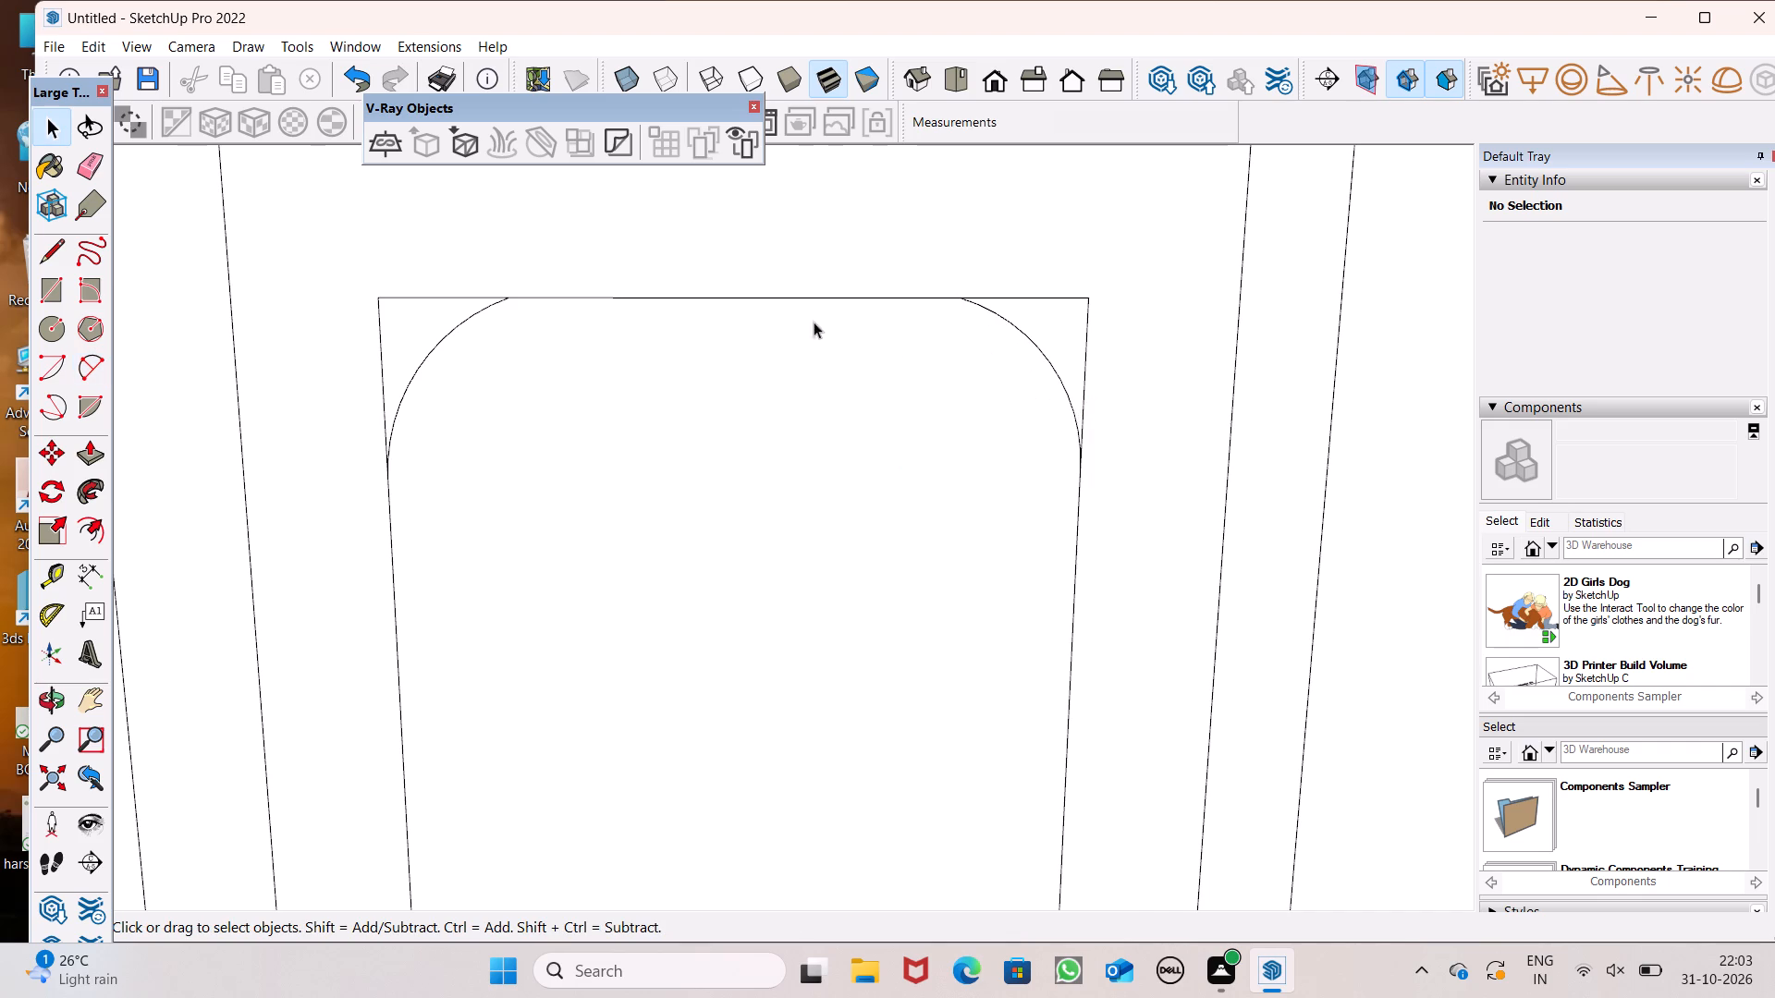
# Erase the leftover square-corner edges outside both arcs, including the short stub beside the partition-side arc.
pyautogui.scroll(-3, 792, 335)
pyautogui.click(95, 152)
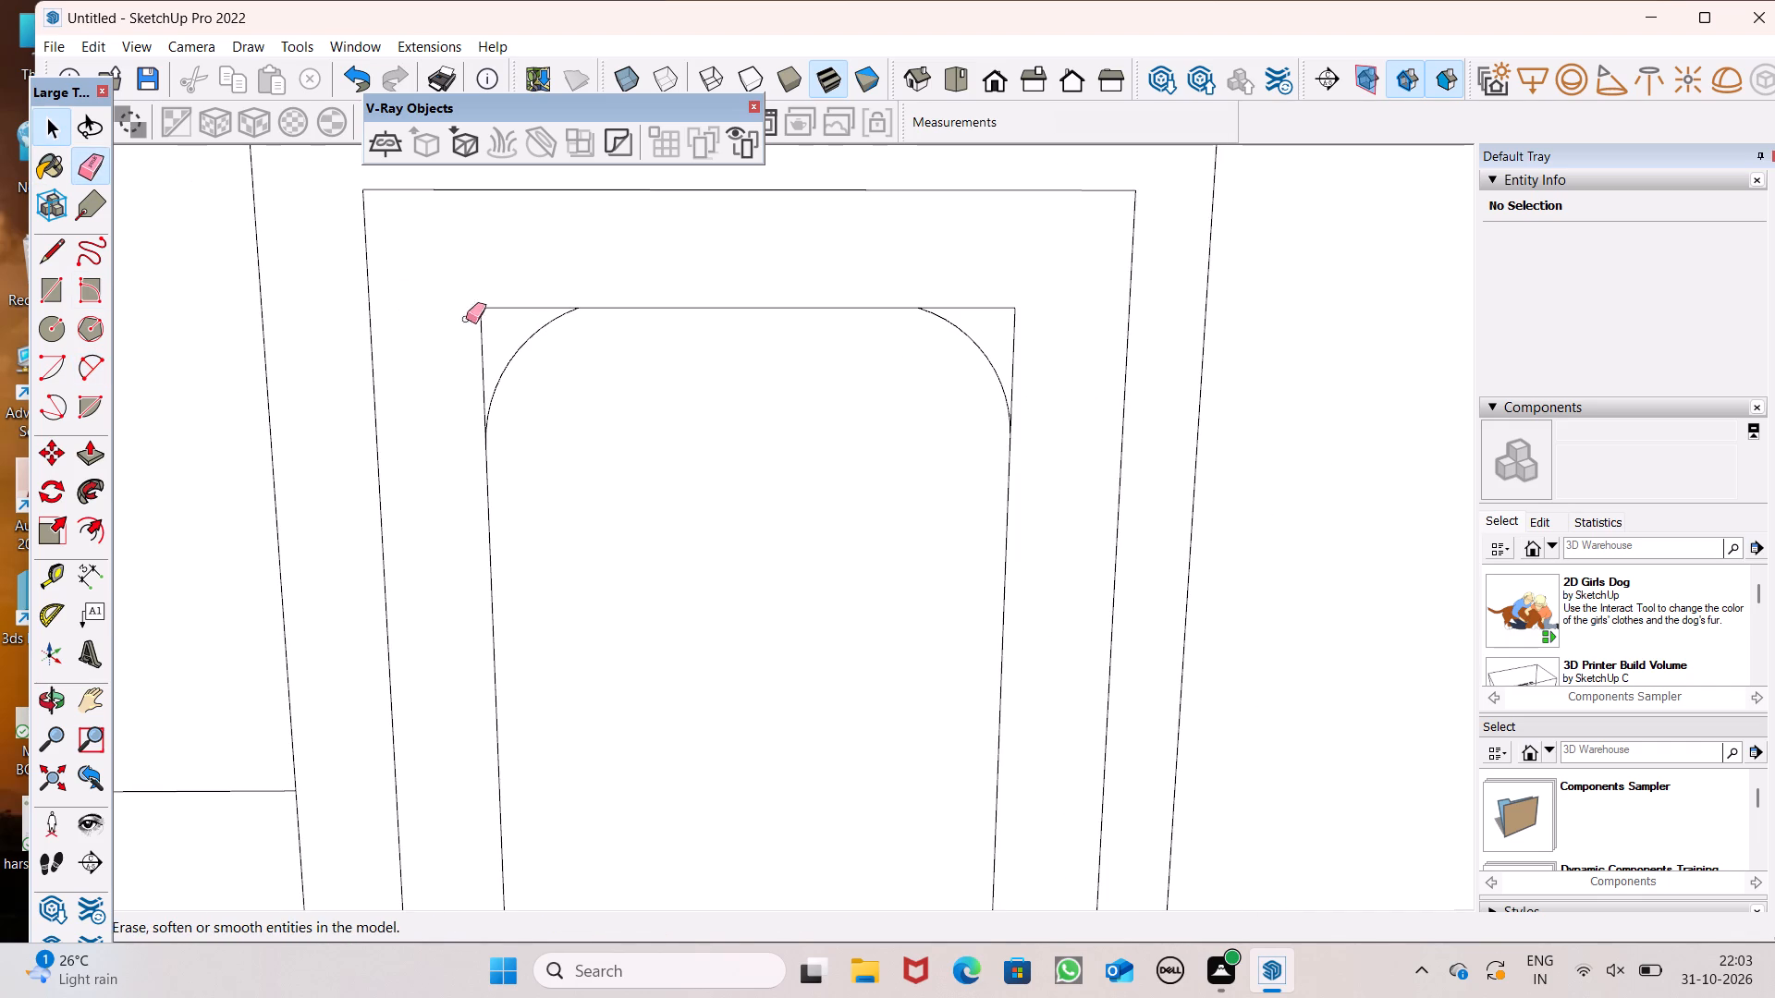
pyautogui.moveTo(538, 306); pyautogui.dragTo(467, 371)
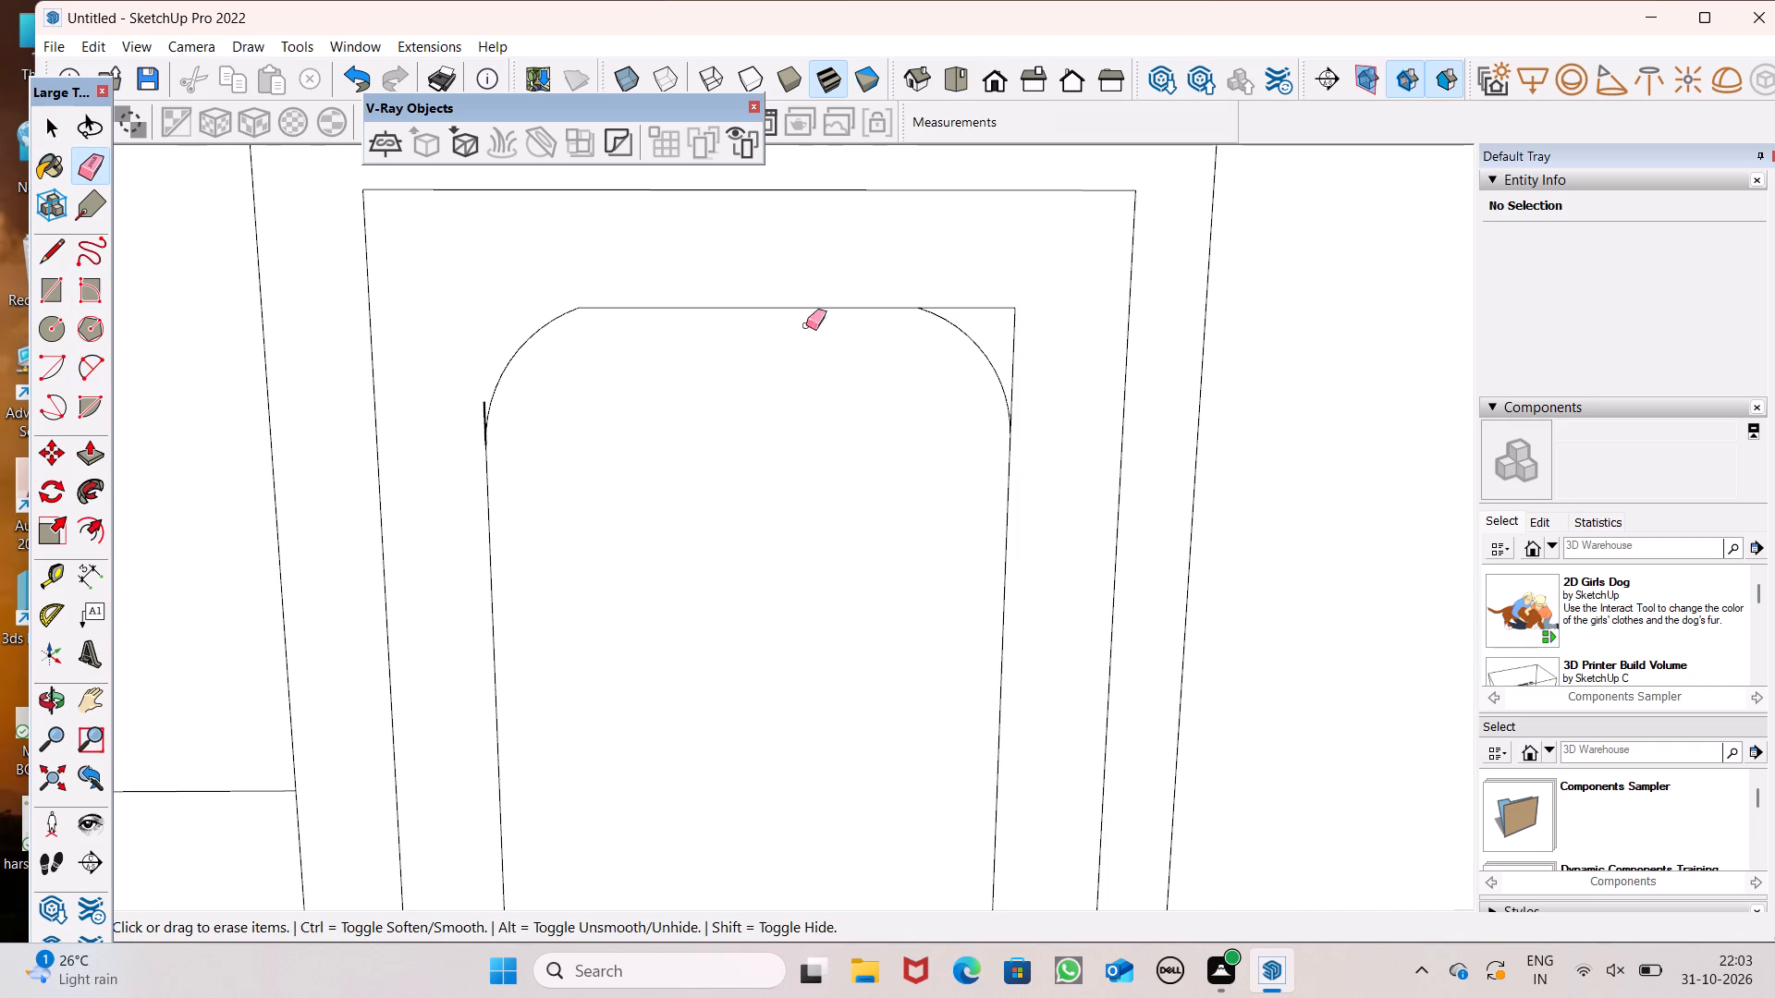
pyautogui.scroll(14, 466, 452)
pyautogui.moveTo(517, 371); pyautogui.dragTo(506, 385)
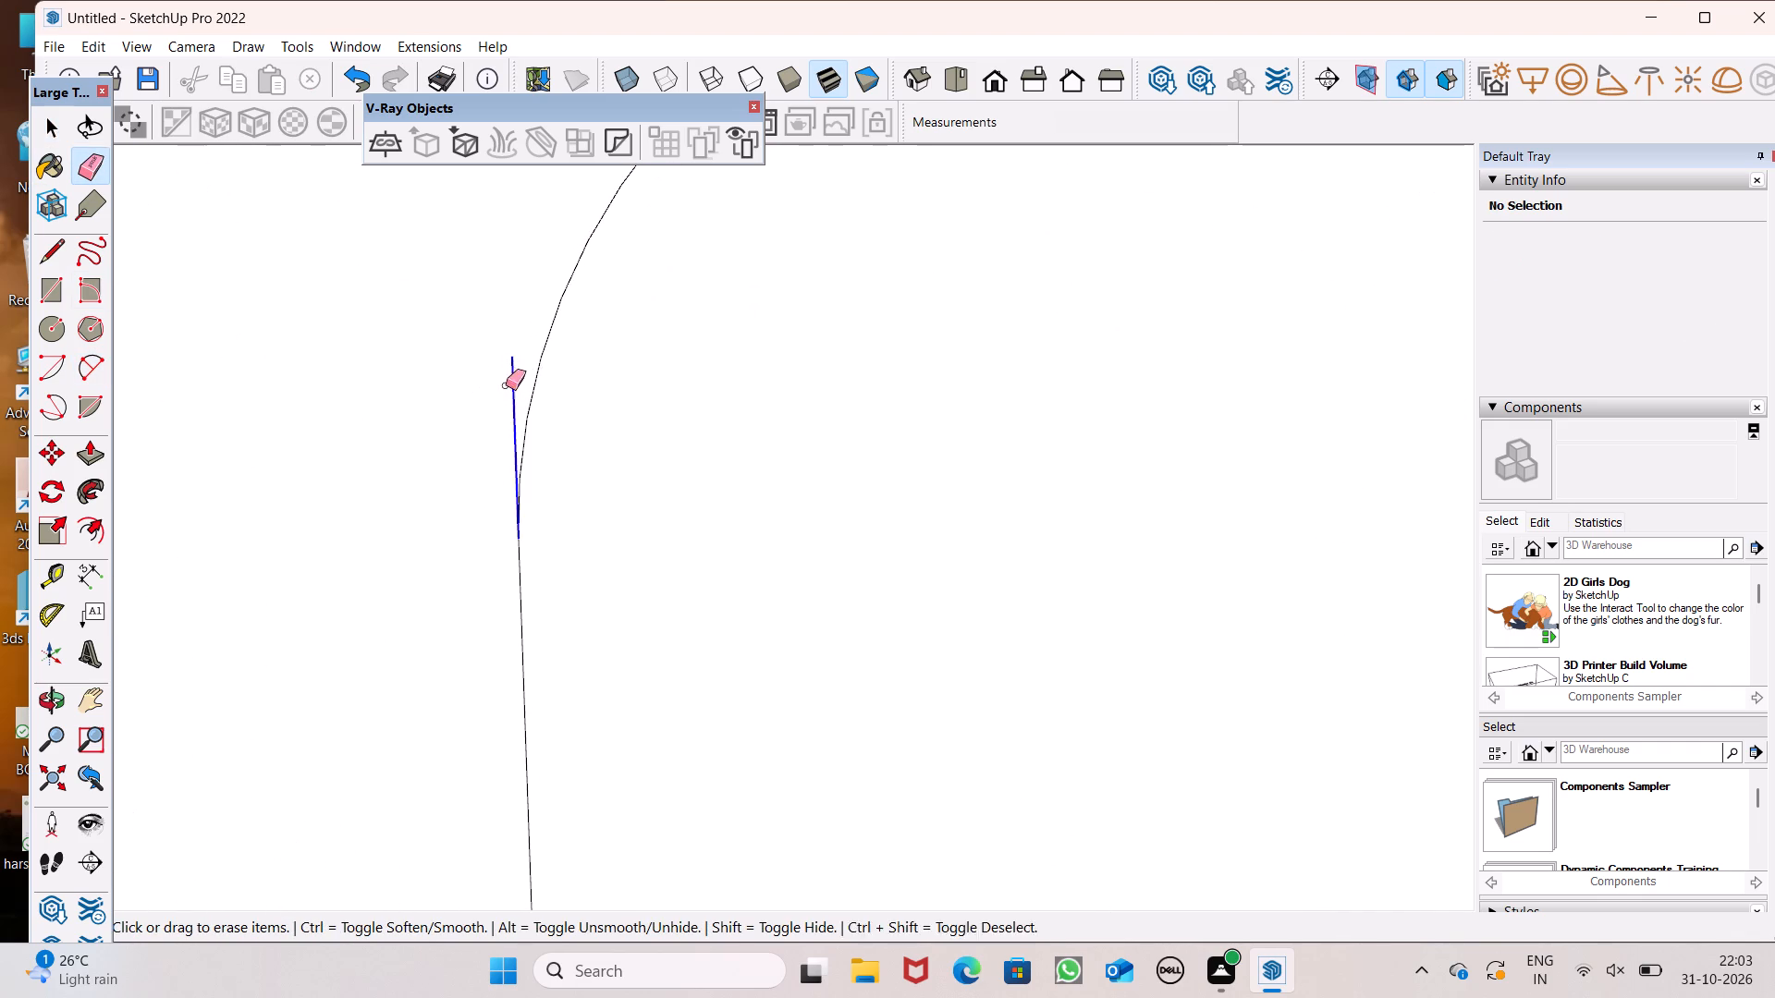
pyautogui.moveTo(506, 385); pyautogui.dragTo(502, 385)
pyautogui.scroll(-14, 465, 385)
pyautogui.scroll(4, 1013, 250)
pyautogui.moveTo(1046, 298); pyautogui.dragTo(1046, 305)
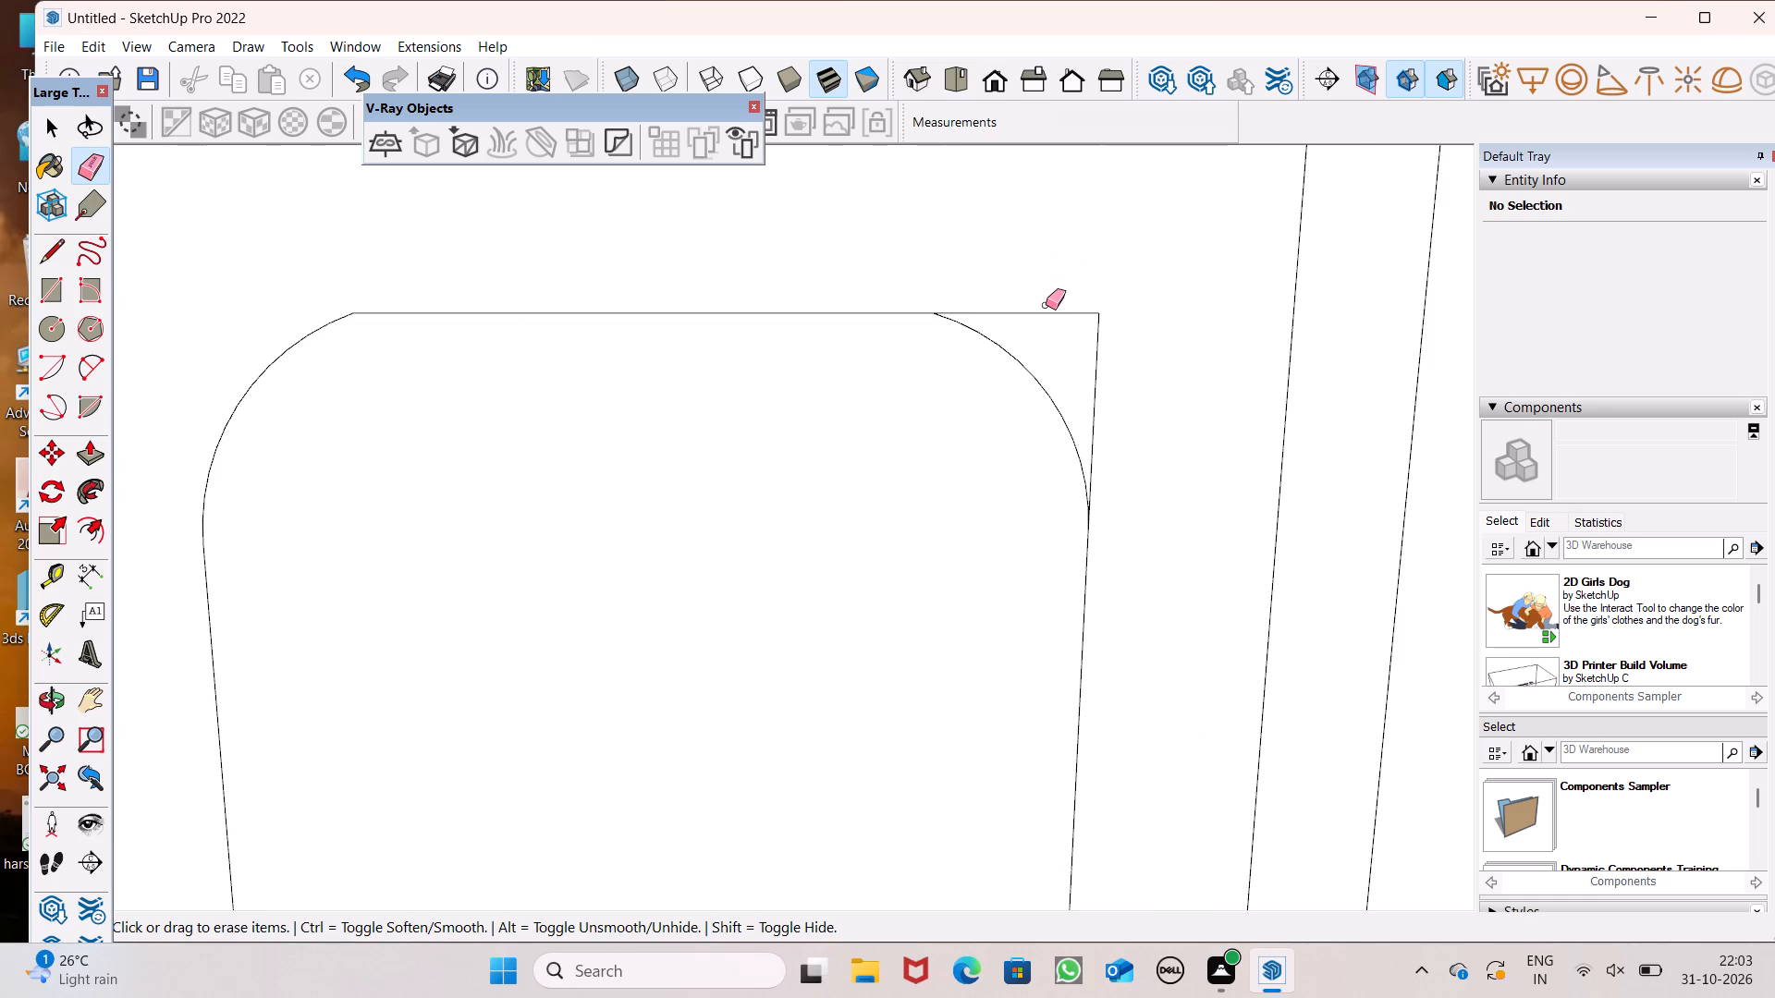
pyautogui.moveTo(1046, 305); pyautogui.dragTo(1096, 406)
pyautogui.scroll(-11, 1049, 286)
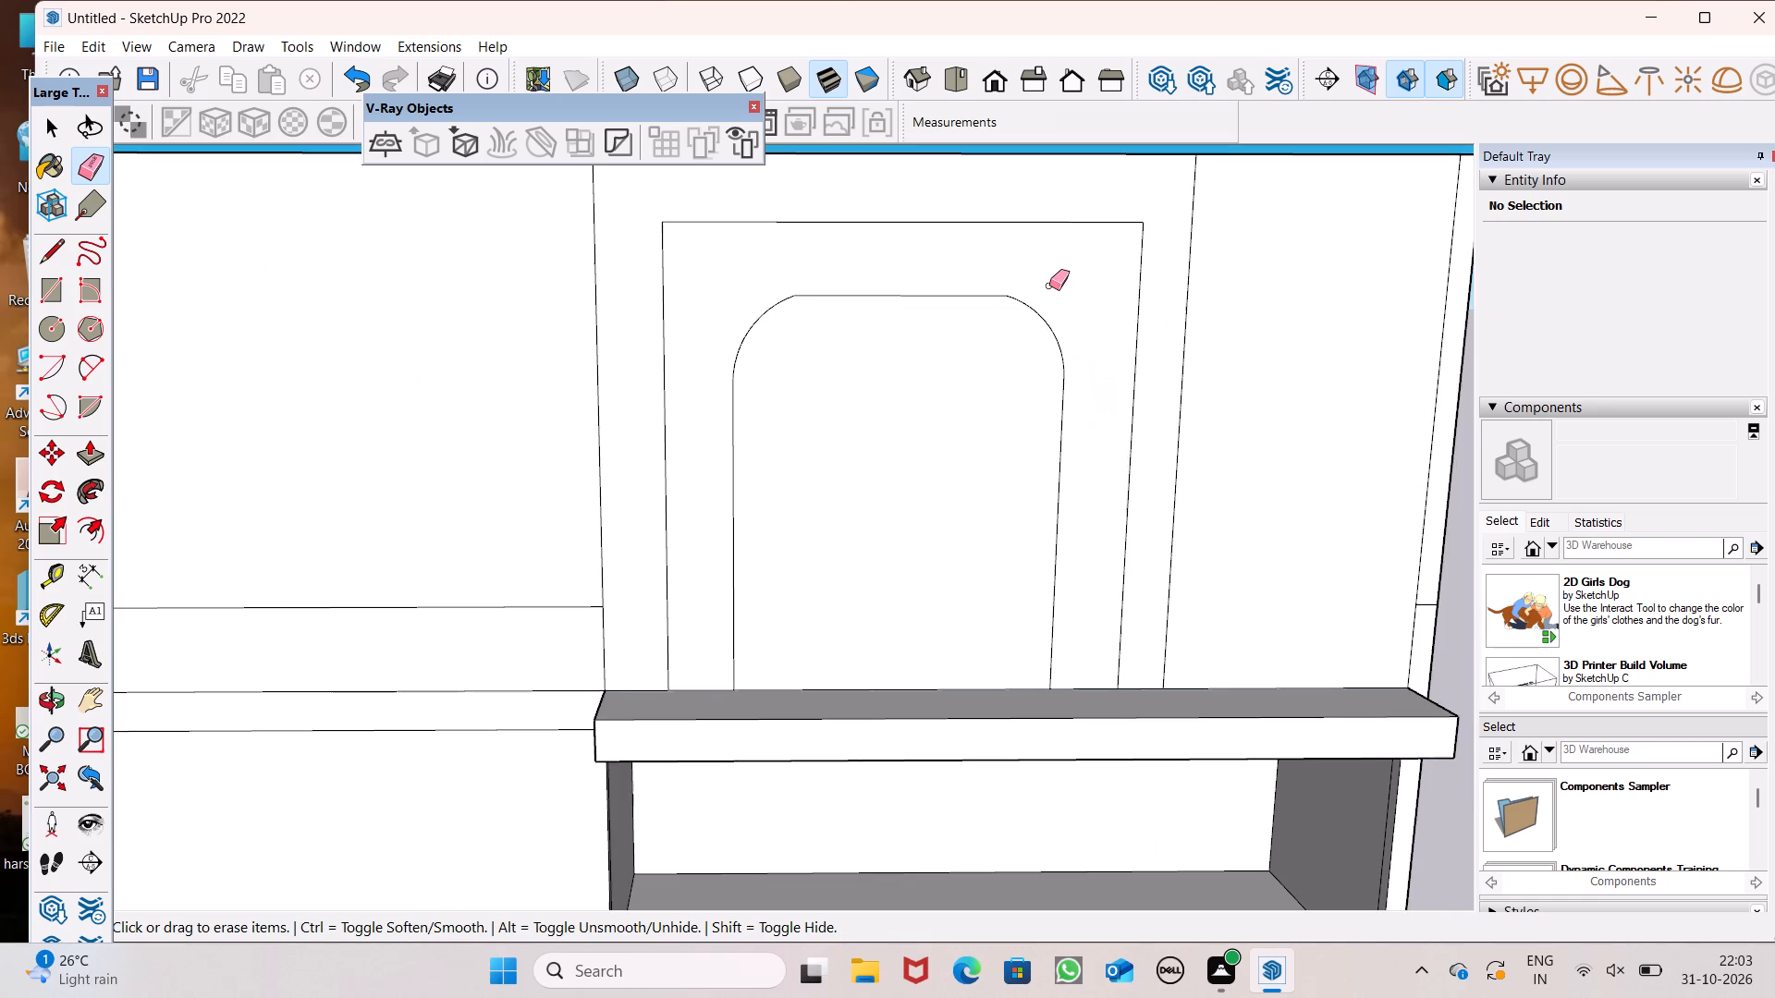
pyautogui.scroll(1, 1032, 283)
pyautogui.press('space')
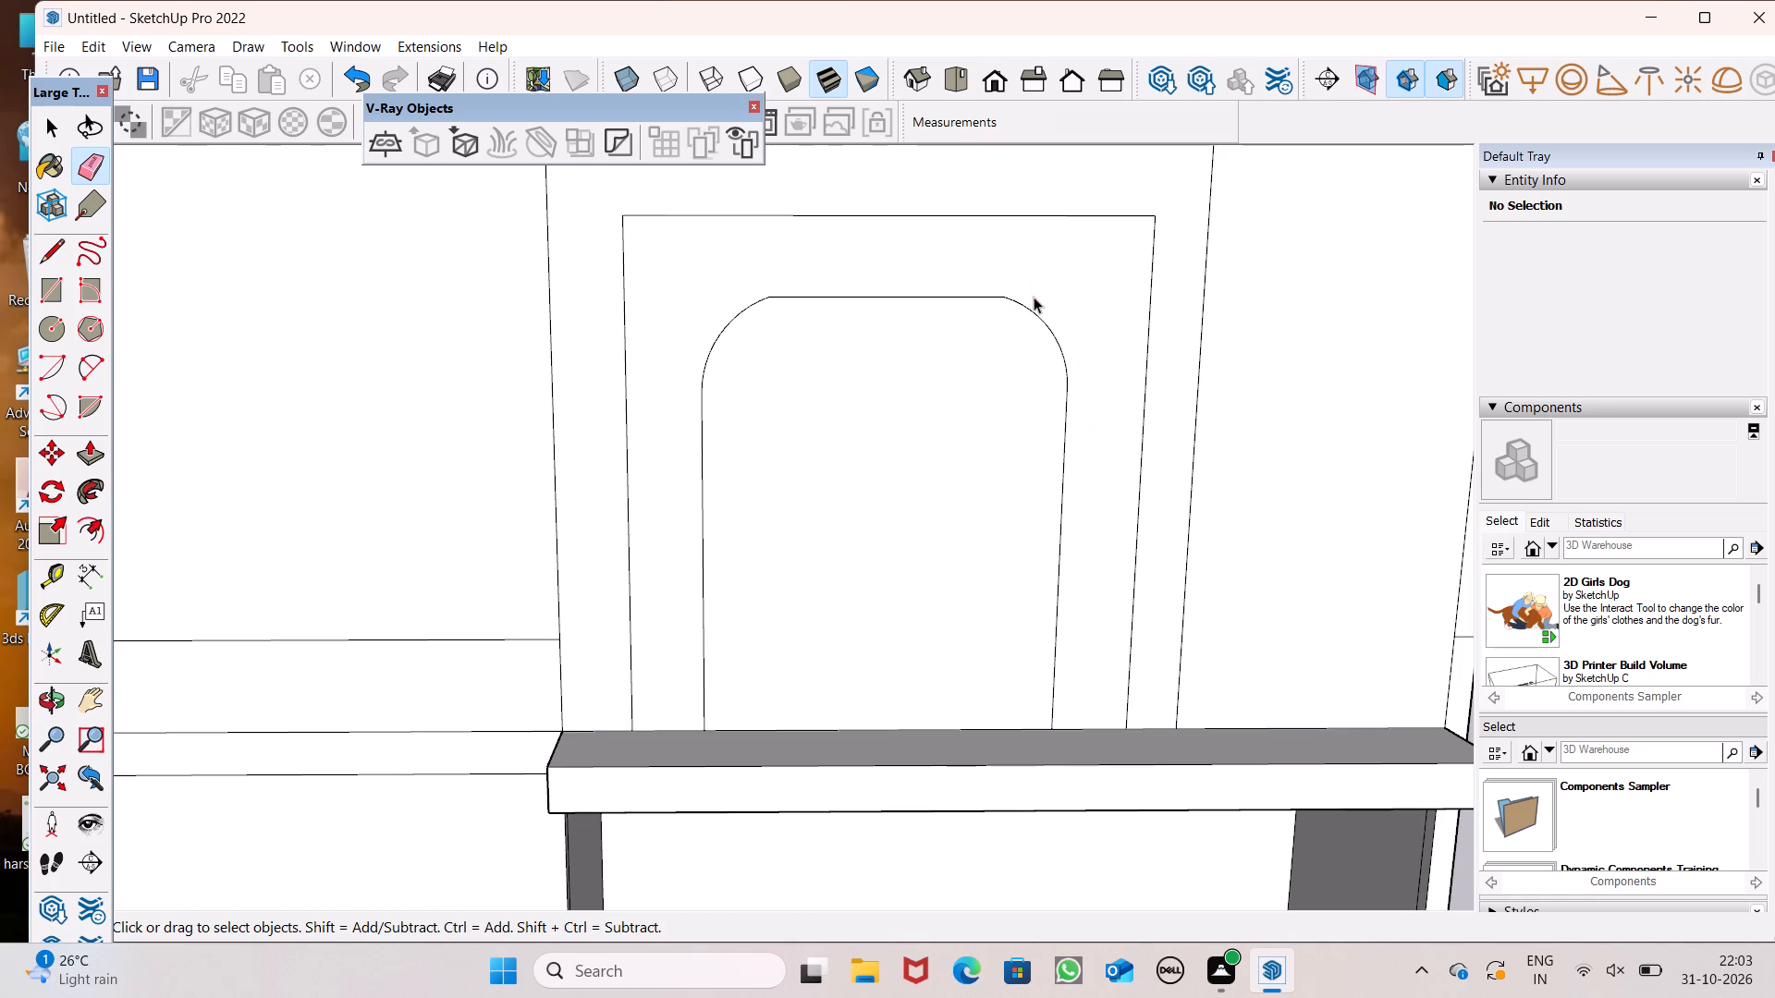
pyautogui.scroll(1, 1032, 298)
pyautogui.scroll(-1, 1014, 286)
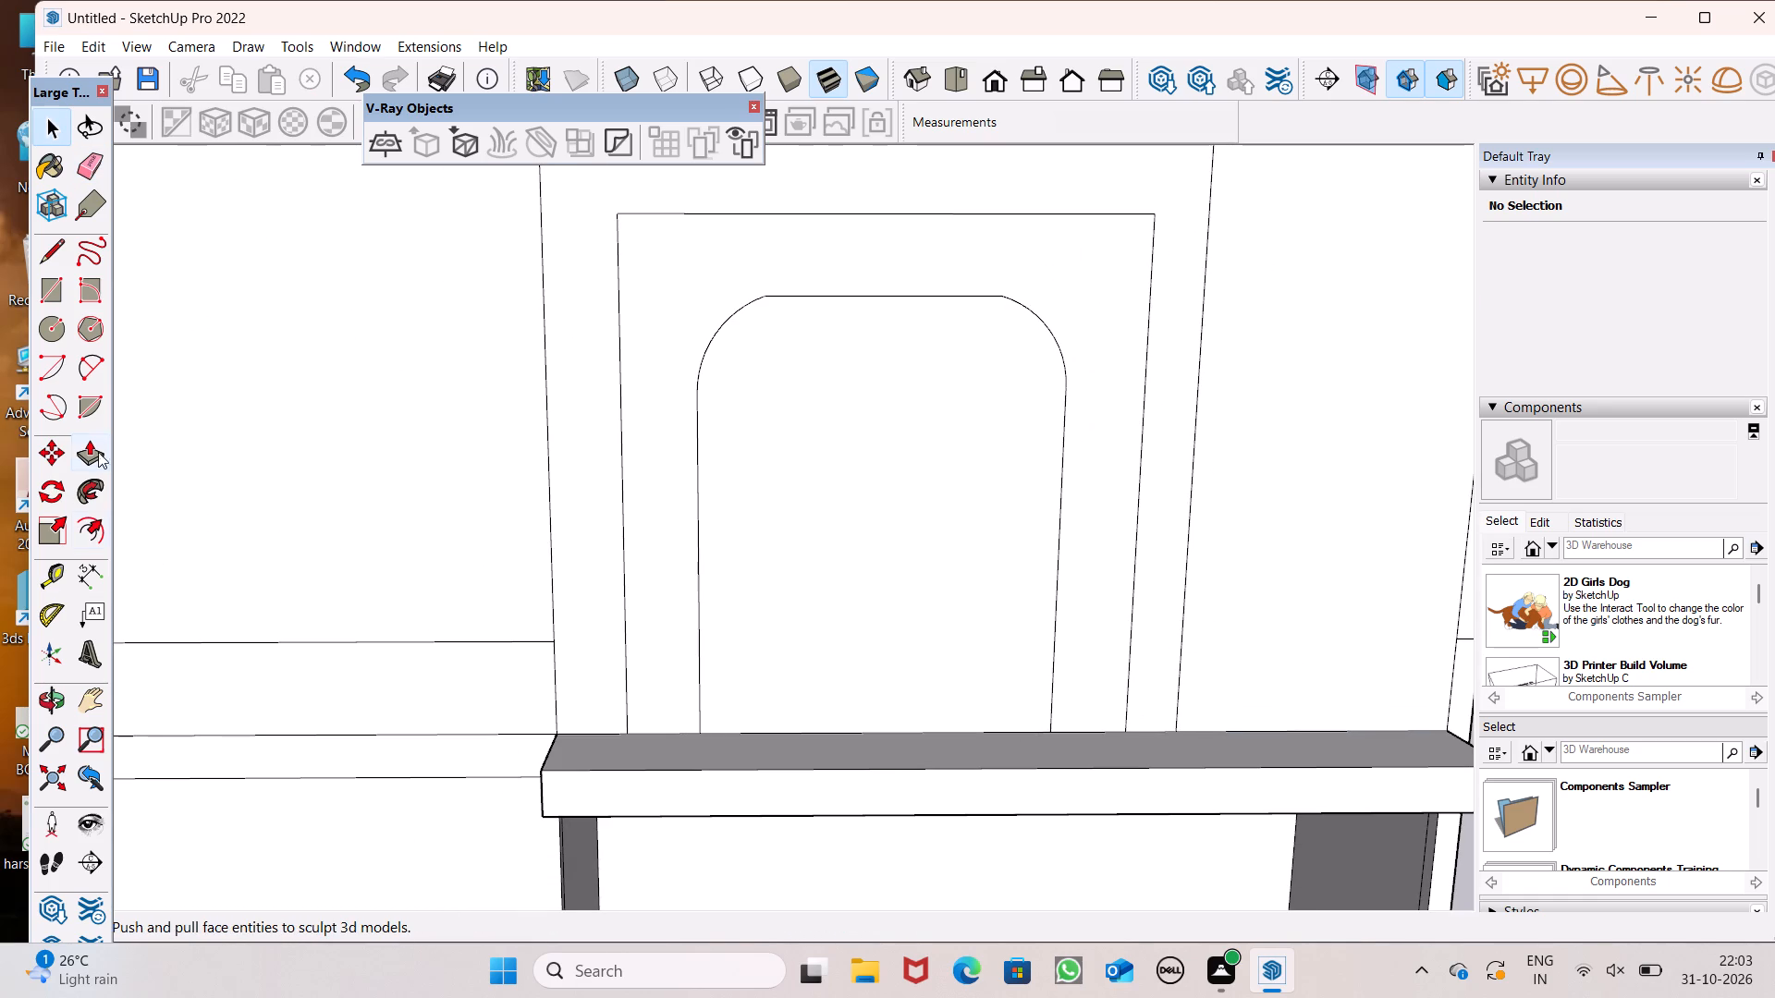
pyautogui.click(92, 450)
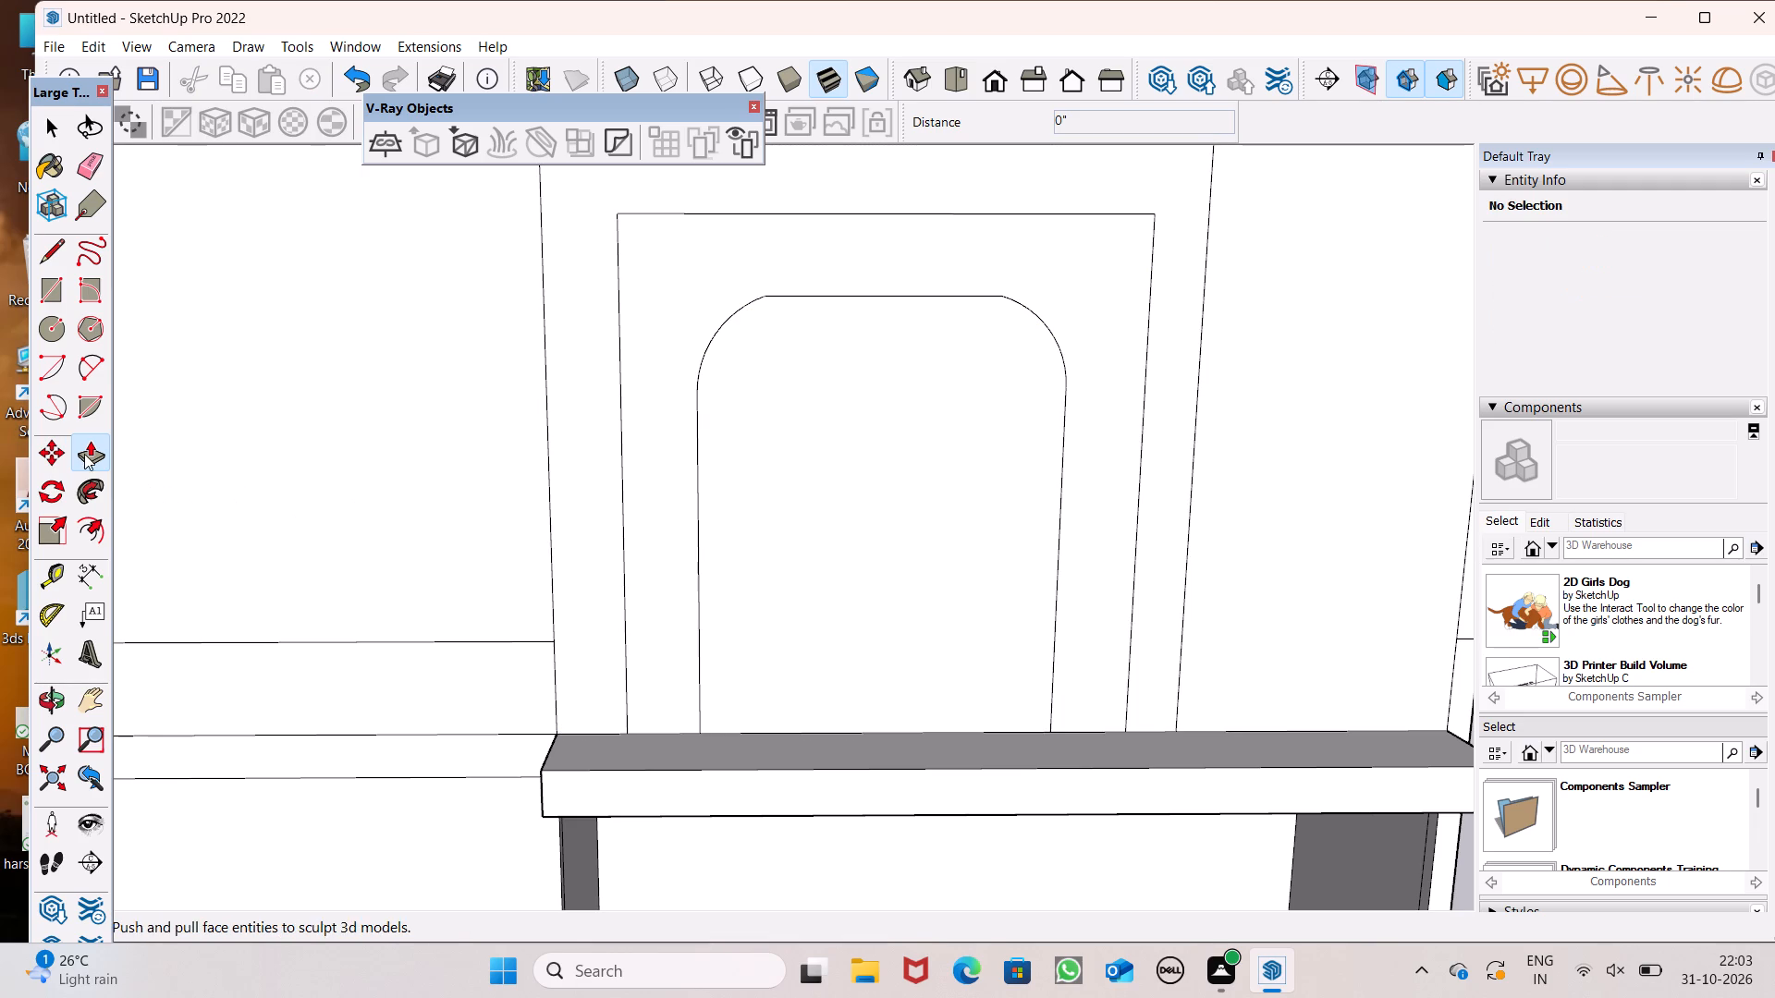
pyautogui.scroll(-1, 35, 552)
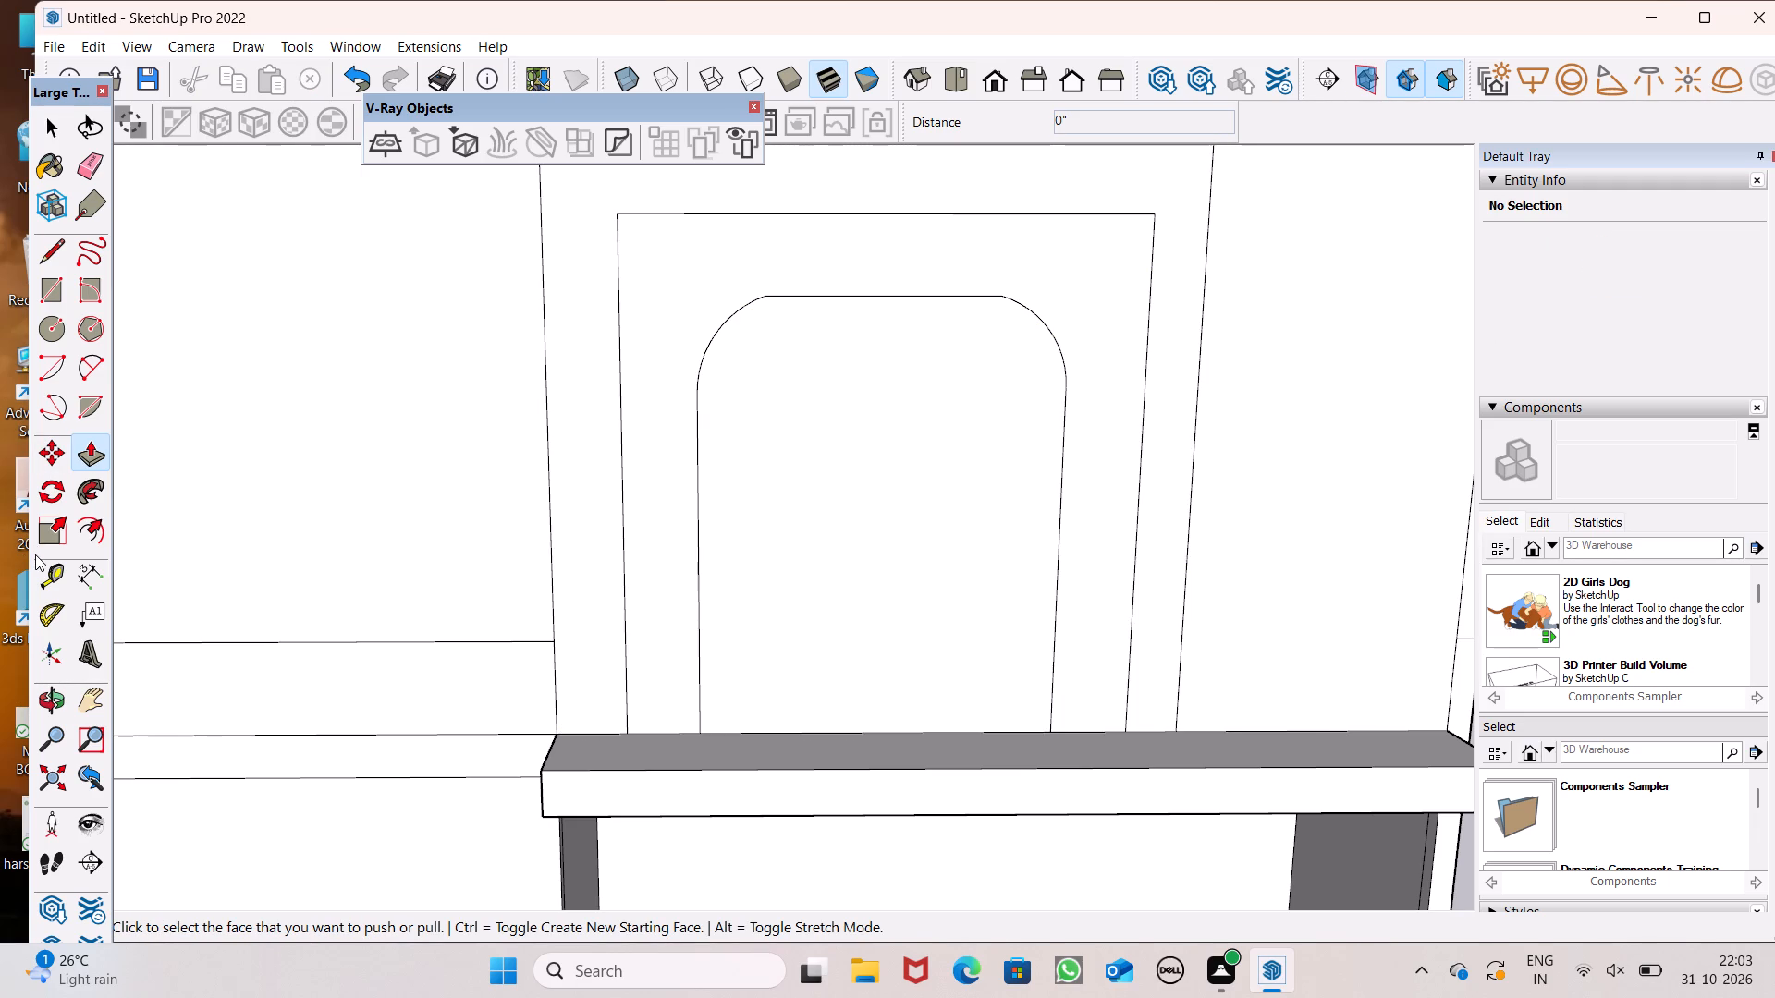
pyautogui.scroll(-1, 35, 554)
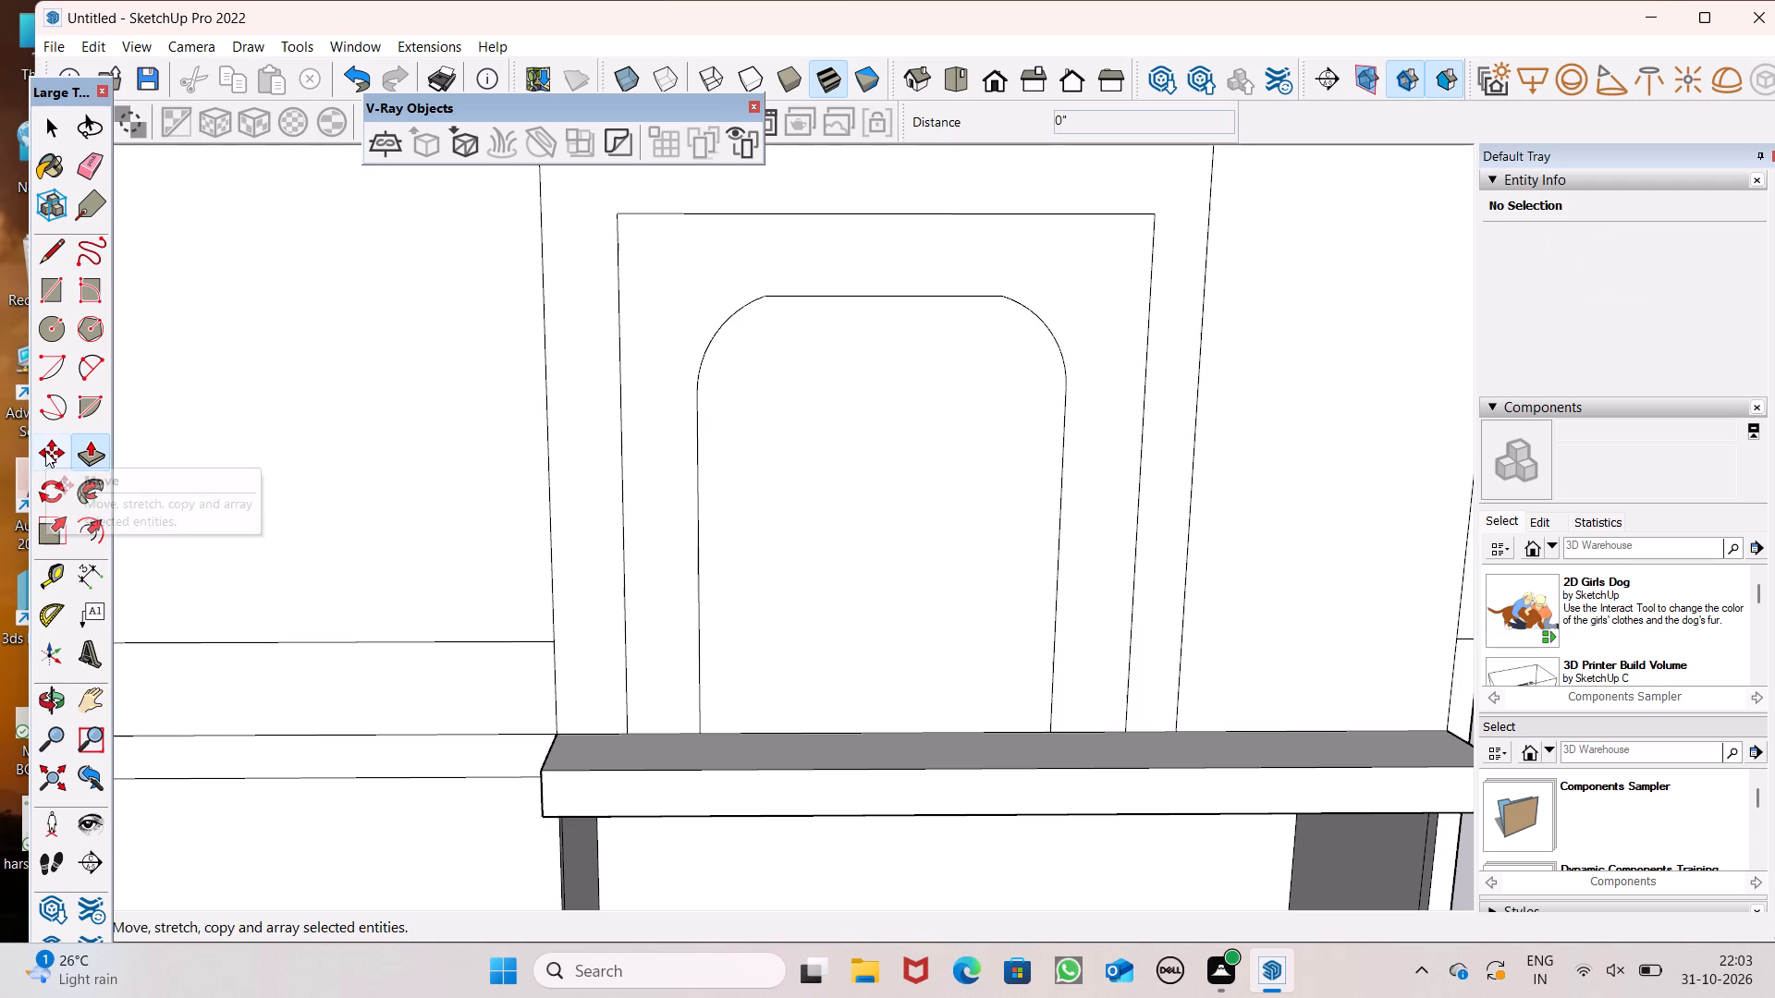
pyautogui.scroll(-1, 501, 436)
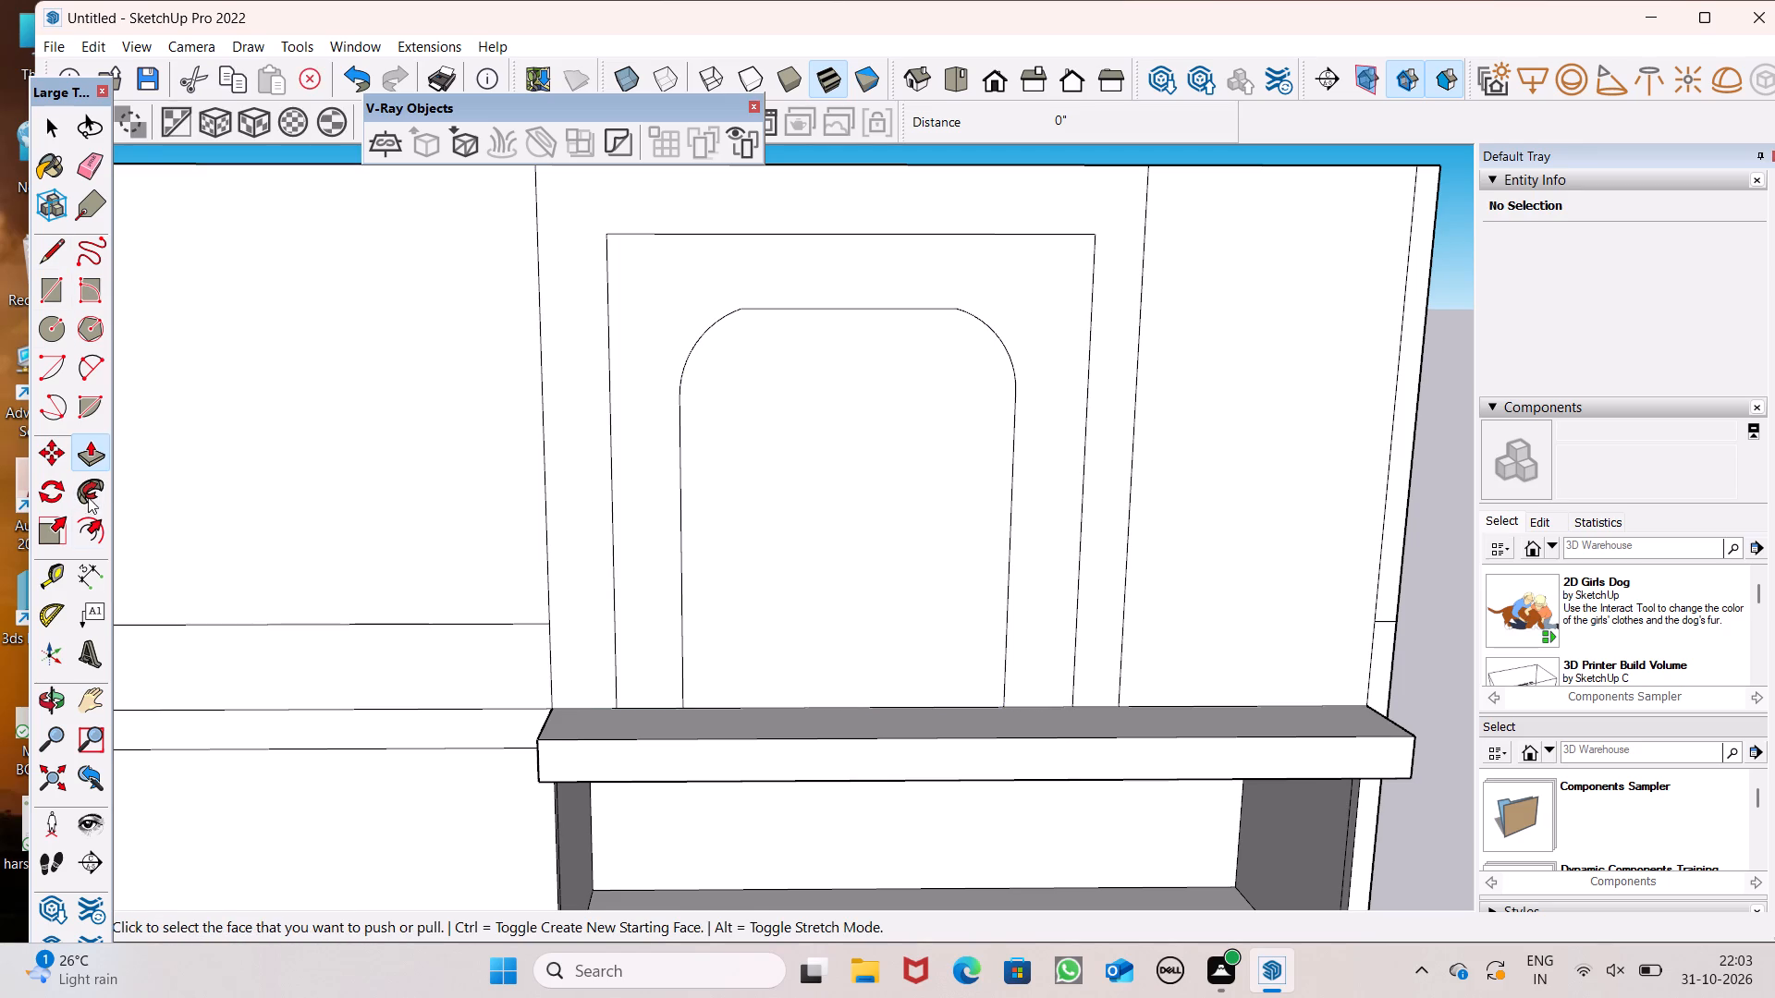
# Offset the round-cornered opening's outline inward by a few inches to form a narrow border around it.
pyautogui.click(82, 535)
pyautogui.moveTo(816, 340); pyautogui.dragTo(818, 342)
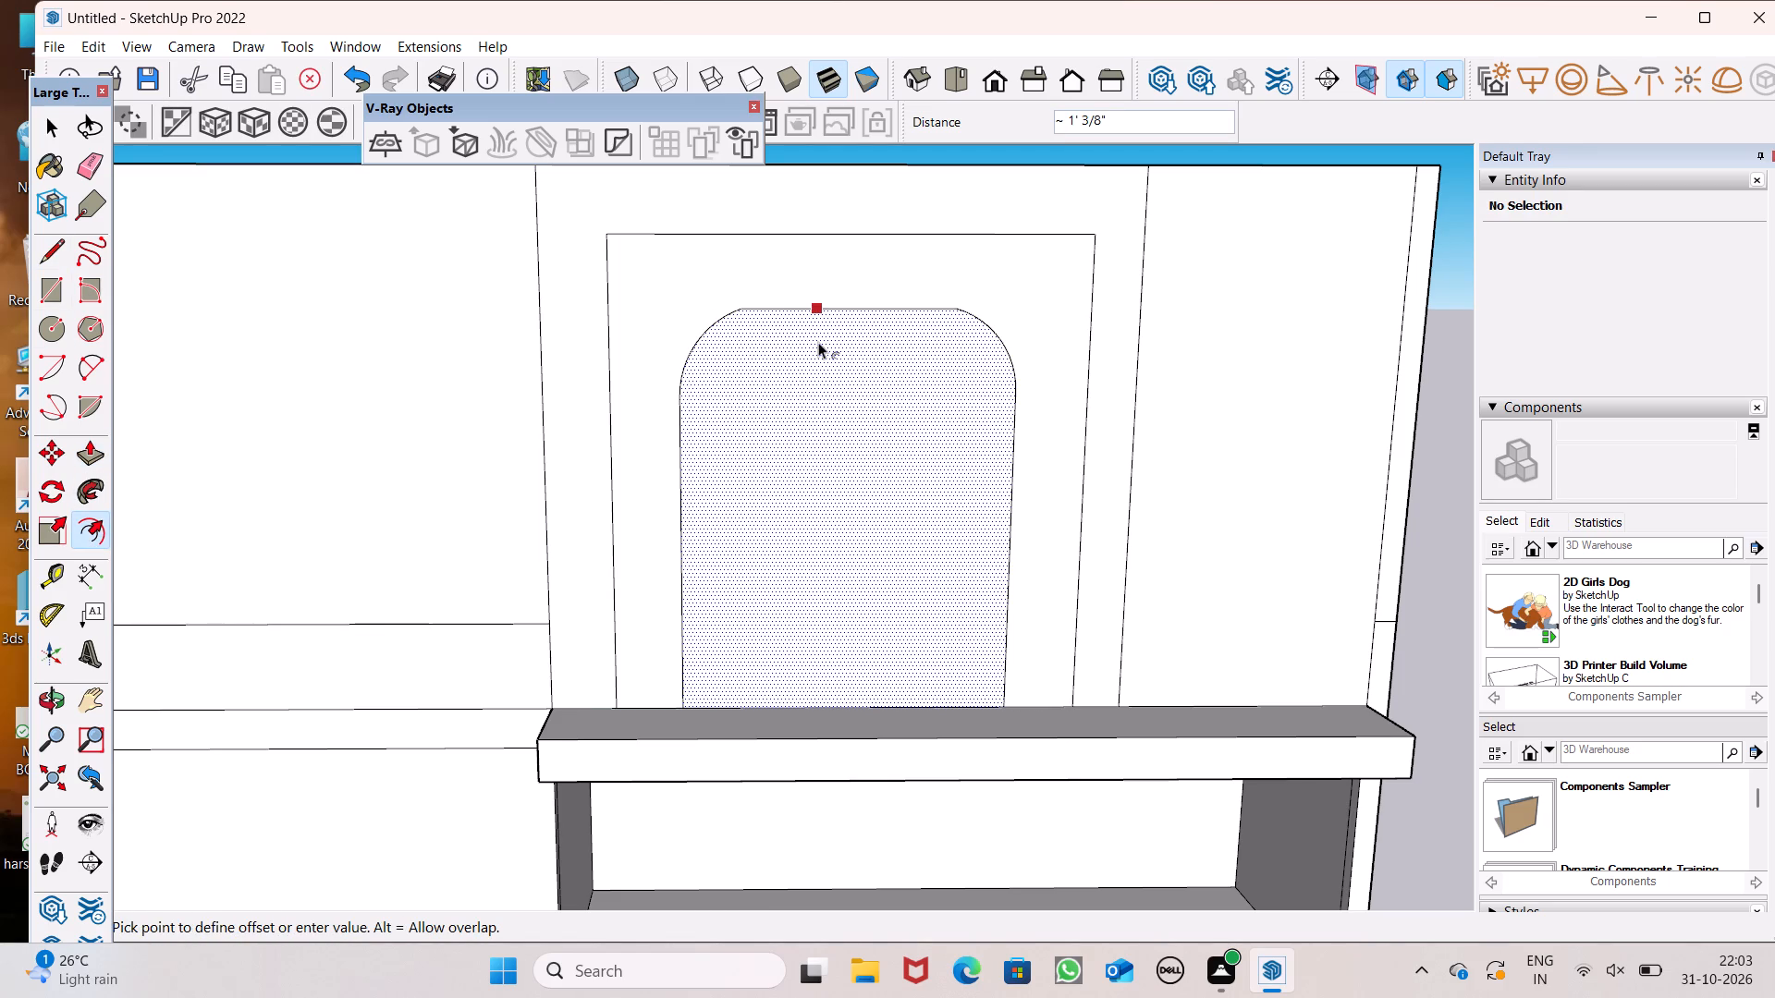
pyautogui.moveTo(818, 342); pyautogui.dragTo(822, 328)
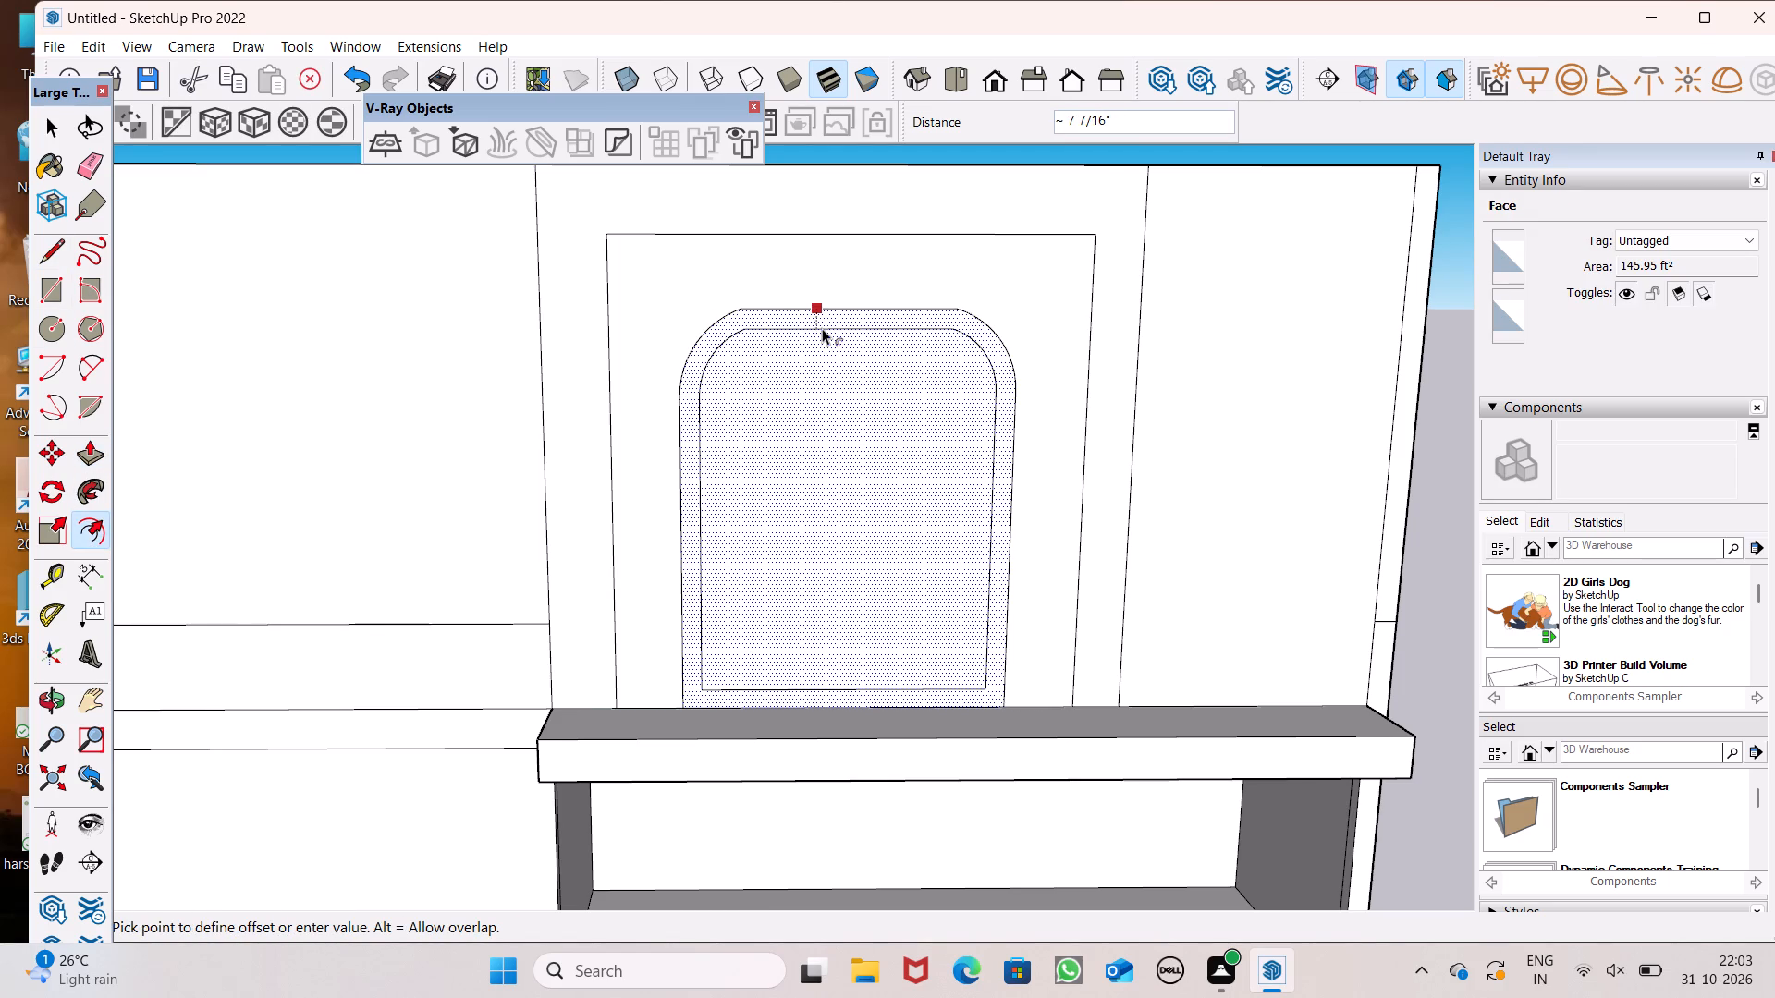
pyautogui.moveTo(822, 328); pyautogui.dragTo(825, 324)
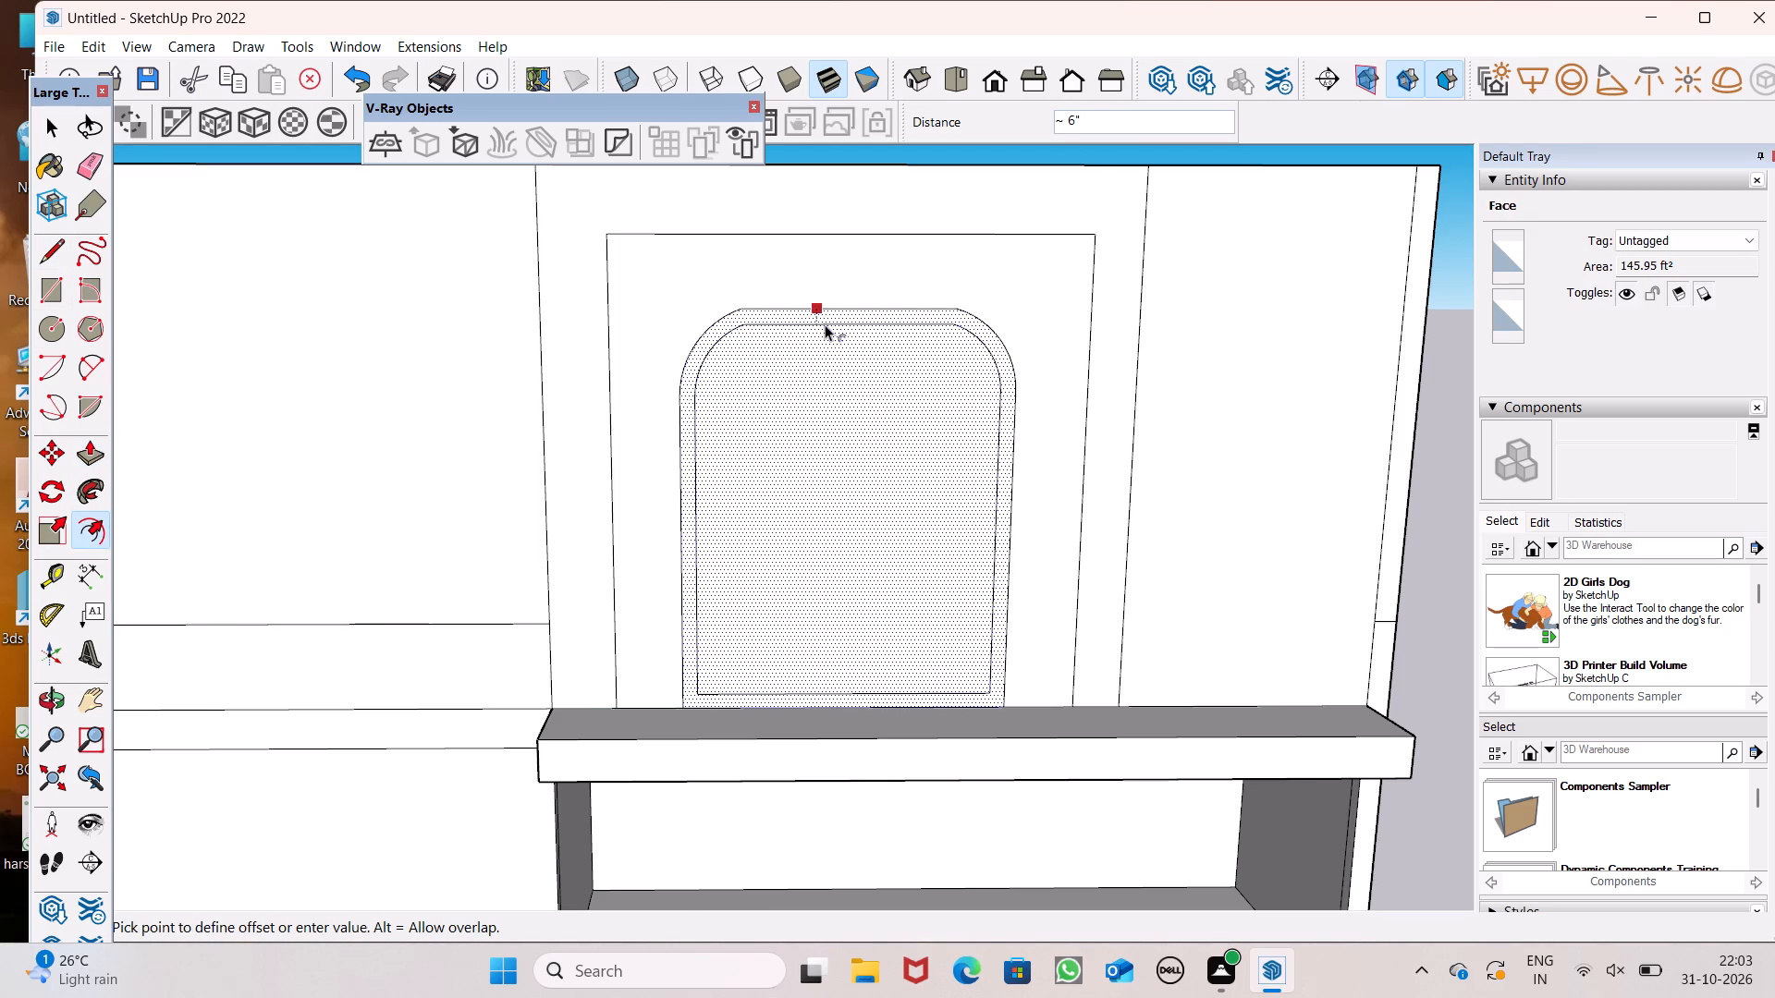
pyautogui.moveTo(825, 324); pyautogui.dragTo(825, 323)
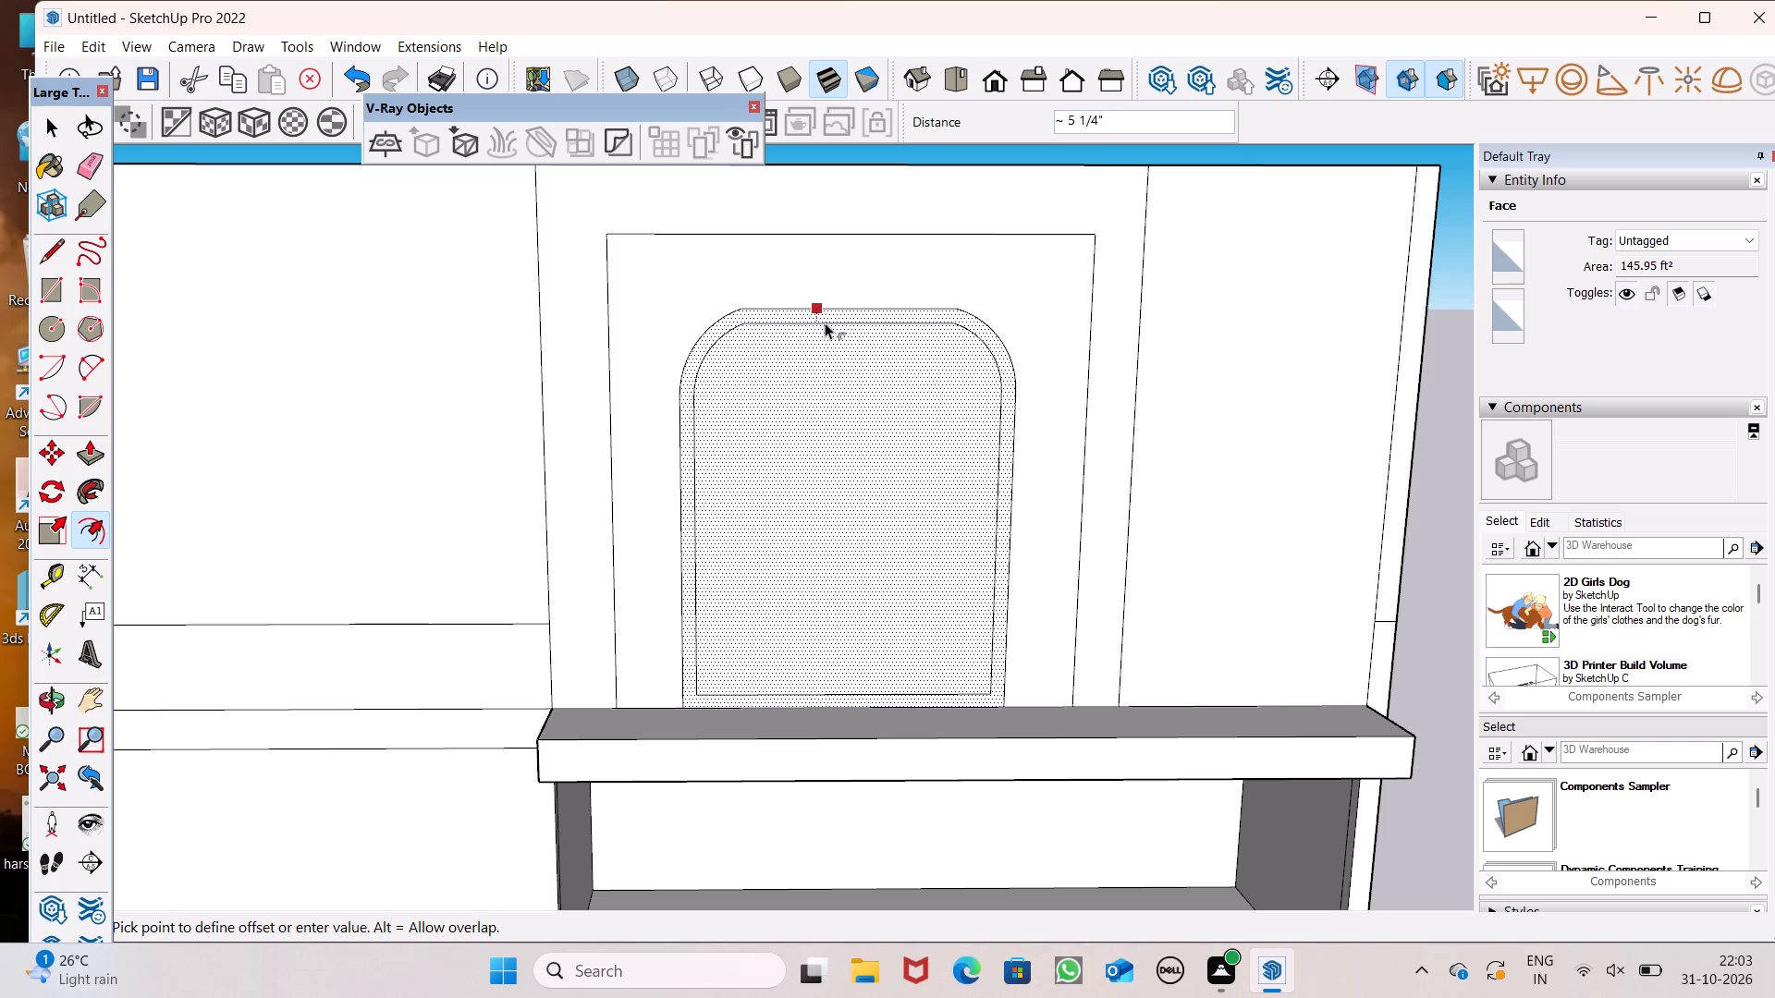
pyautogui.moveTo(825, 323); pyautogui.dragTo(827, 318)
pyautogui.scroll(-7, 791, 575)
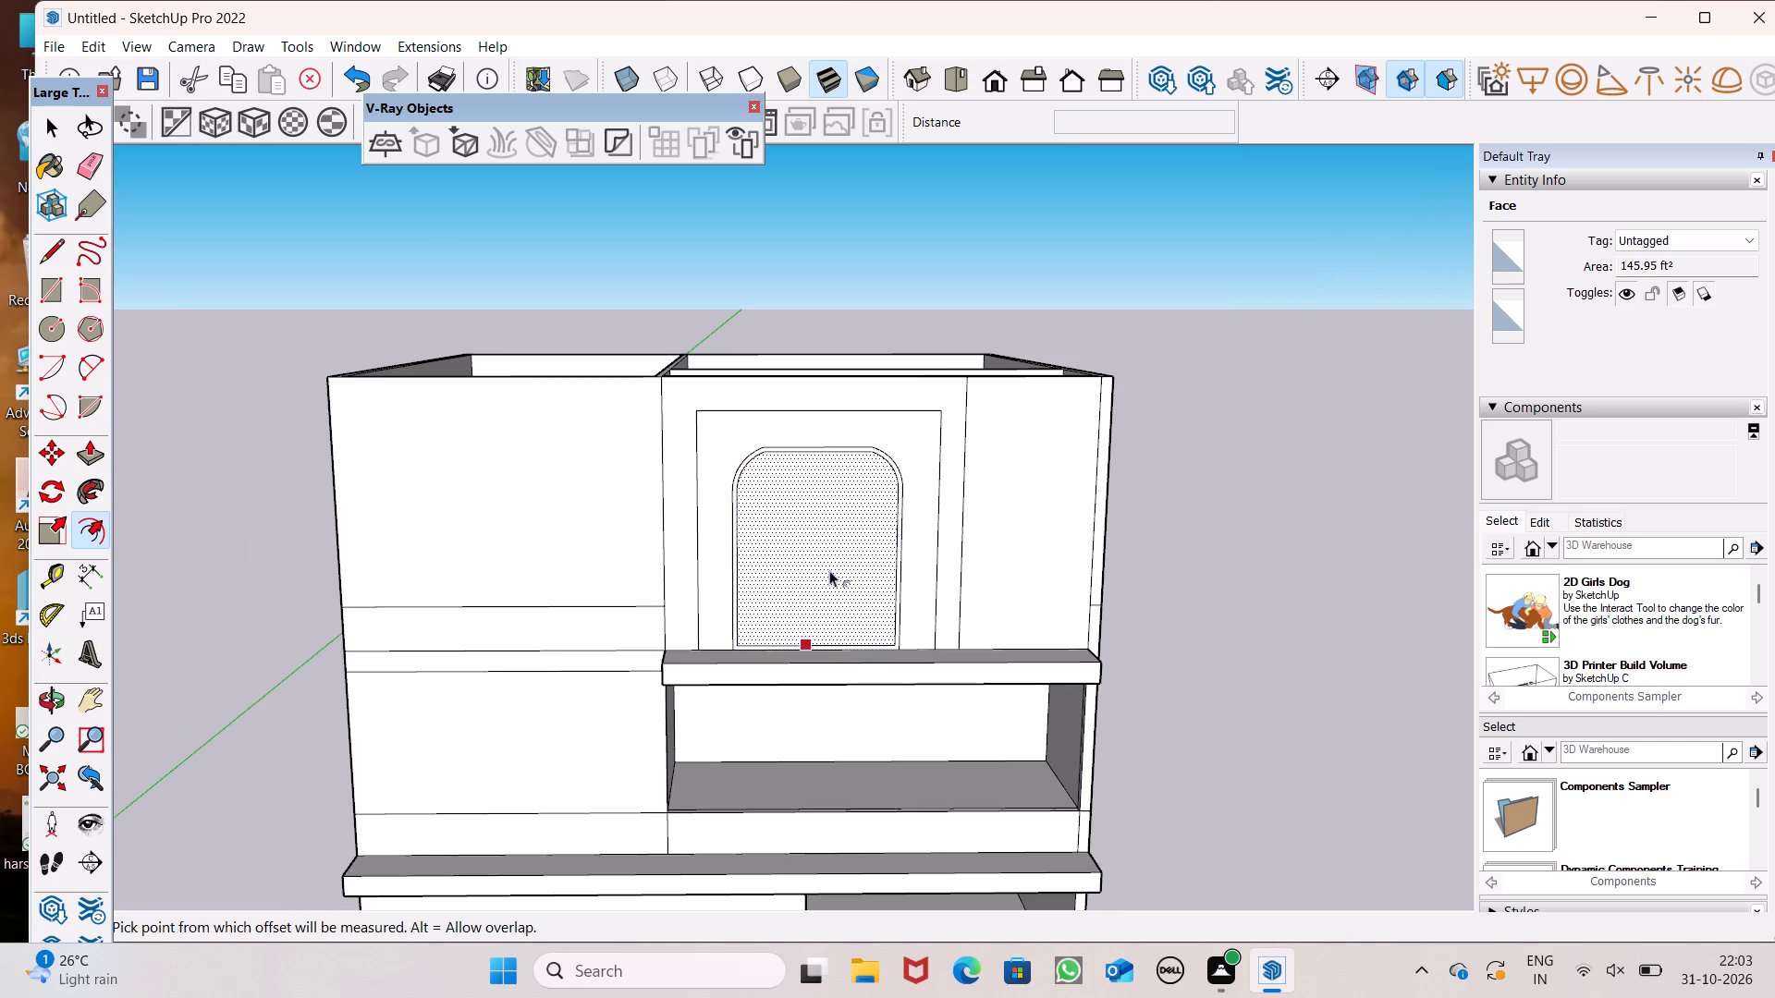
# Draw a short line from the inner rounded outline's partition-side bottom corner straight down to the ledge.
pyautogui.press('space')
pyautogui.click(1002, 293)
pyautogui.scroll(6, 893, 362)
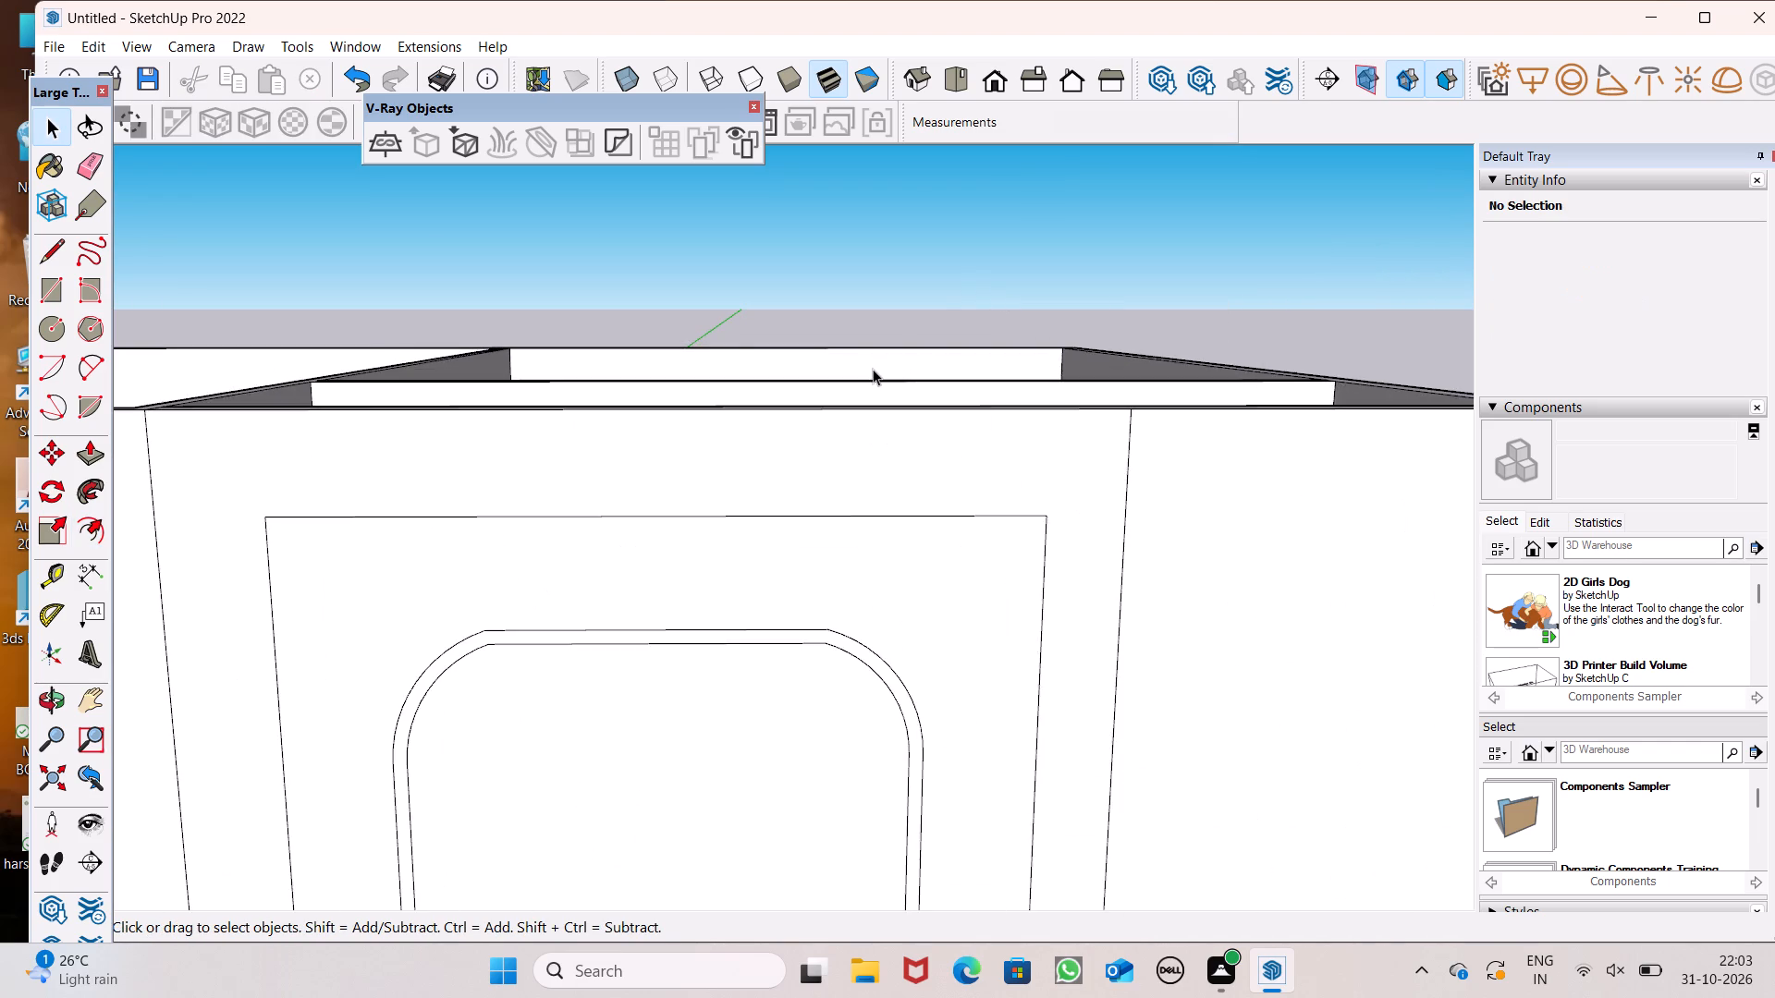
pyautogui.scroll(-6, 872, 370)
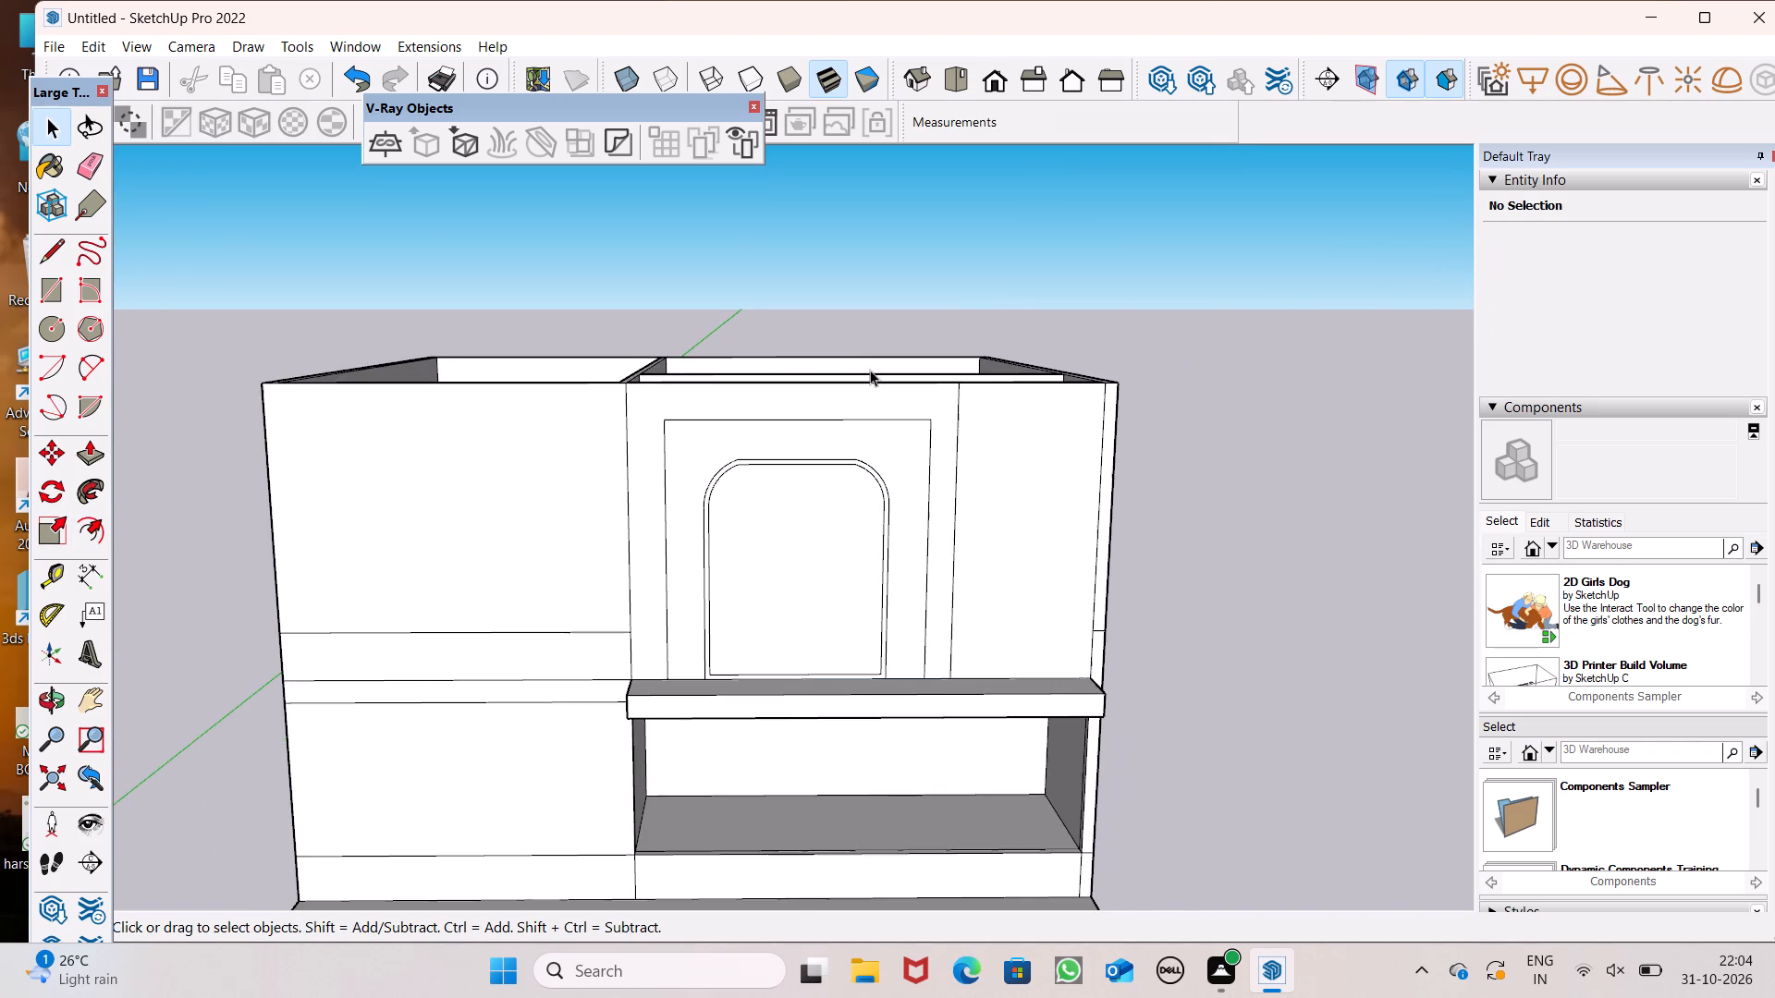
pyautogui.scroll(-2, 870, 370)
pyautogui.scroll(1, 141, 656)
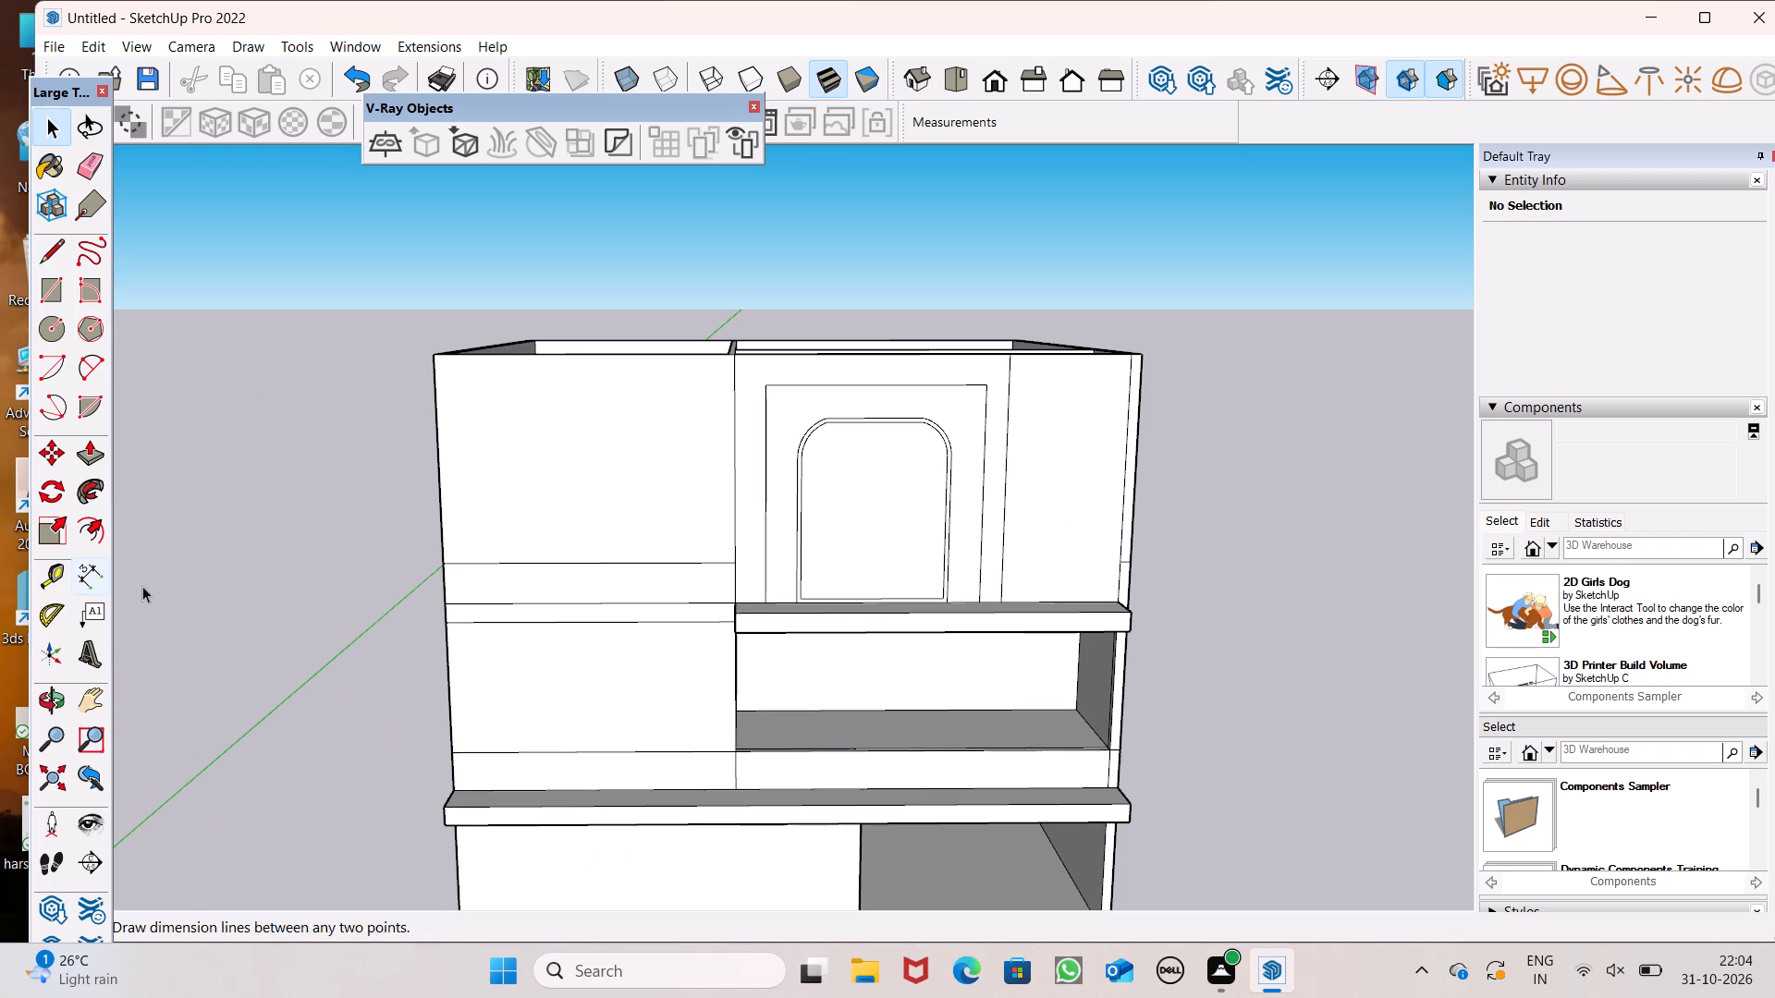
pyautogui.click(55, 251)
pyautogui.scroll(11, 849, 603)
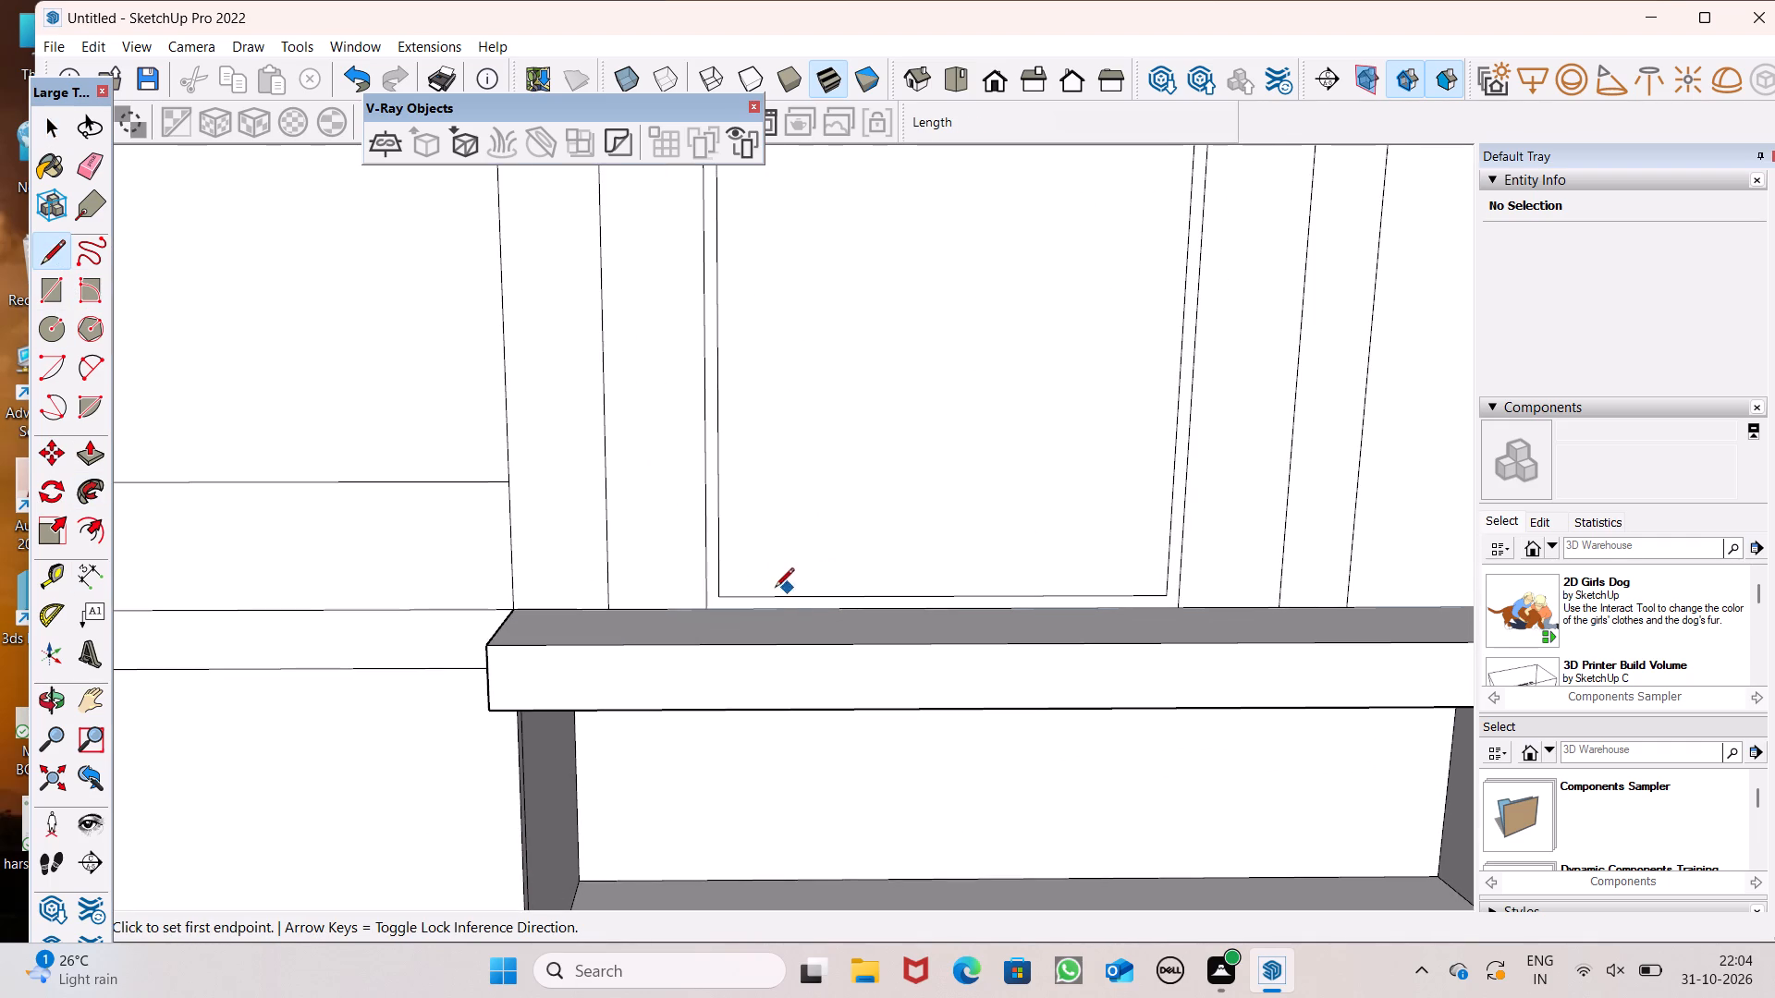
pyautogui.click(724, 596)
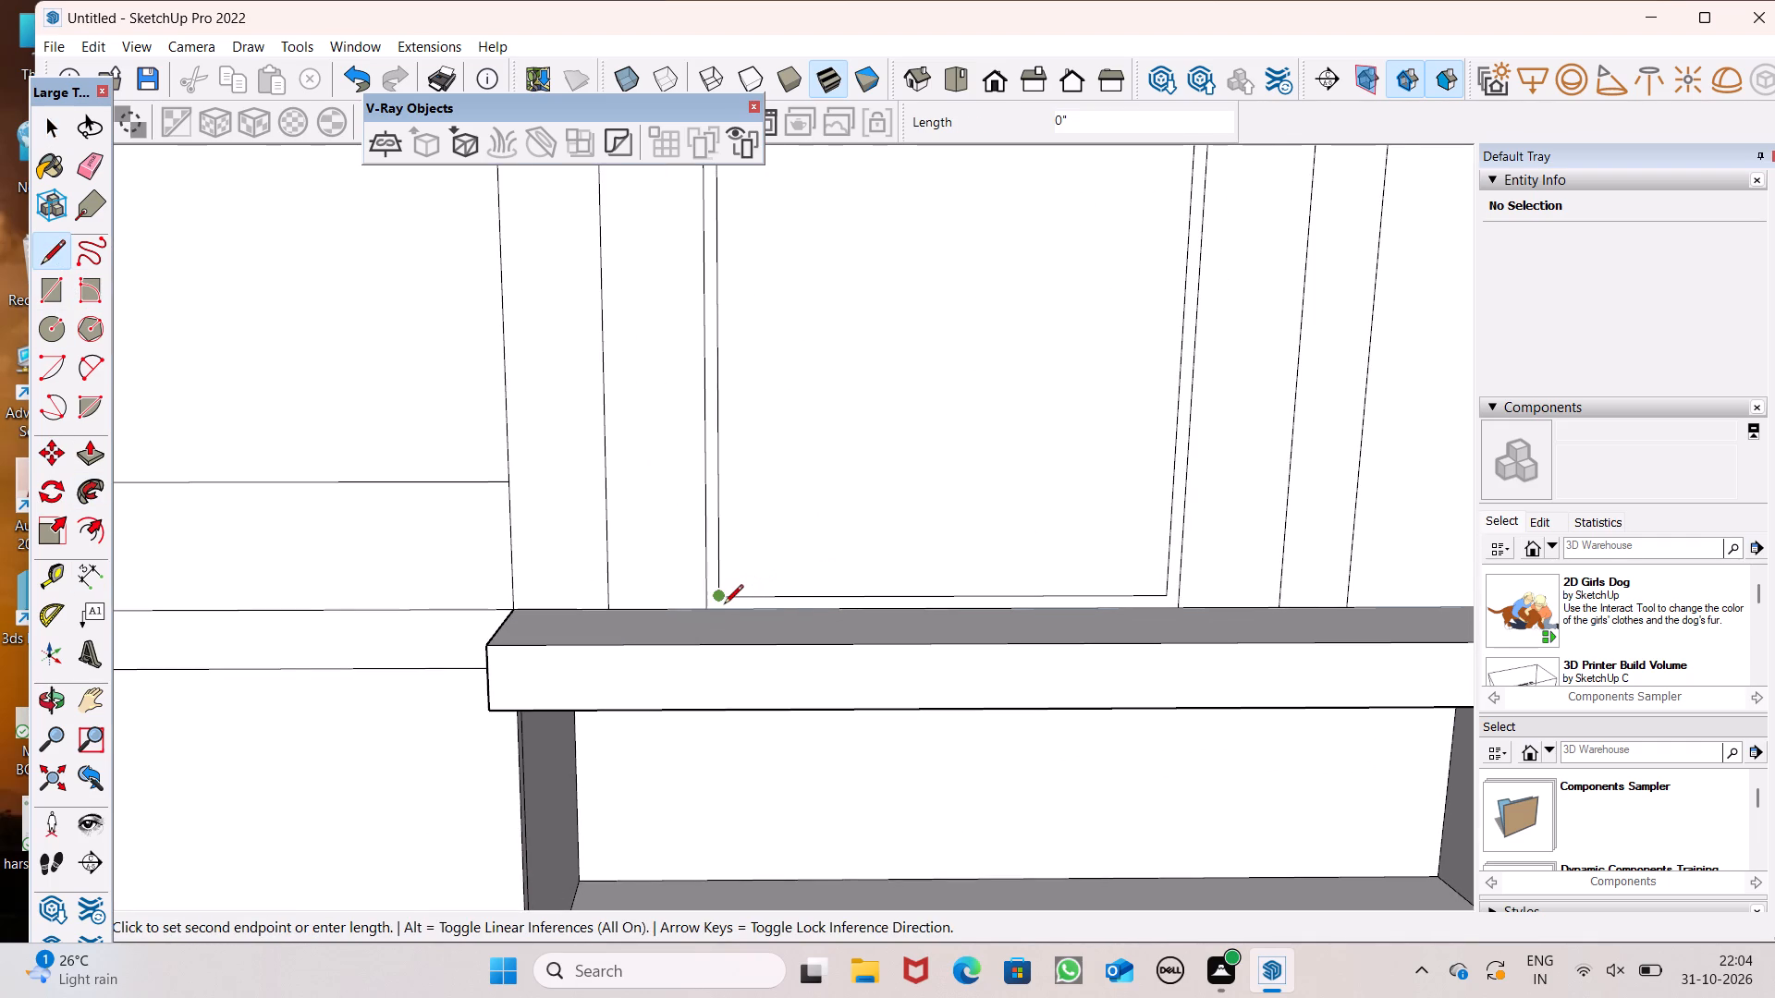
pyautogui.click(720, 610)
pyautogui.scroll(-2, 602, 575)
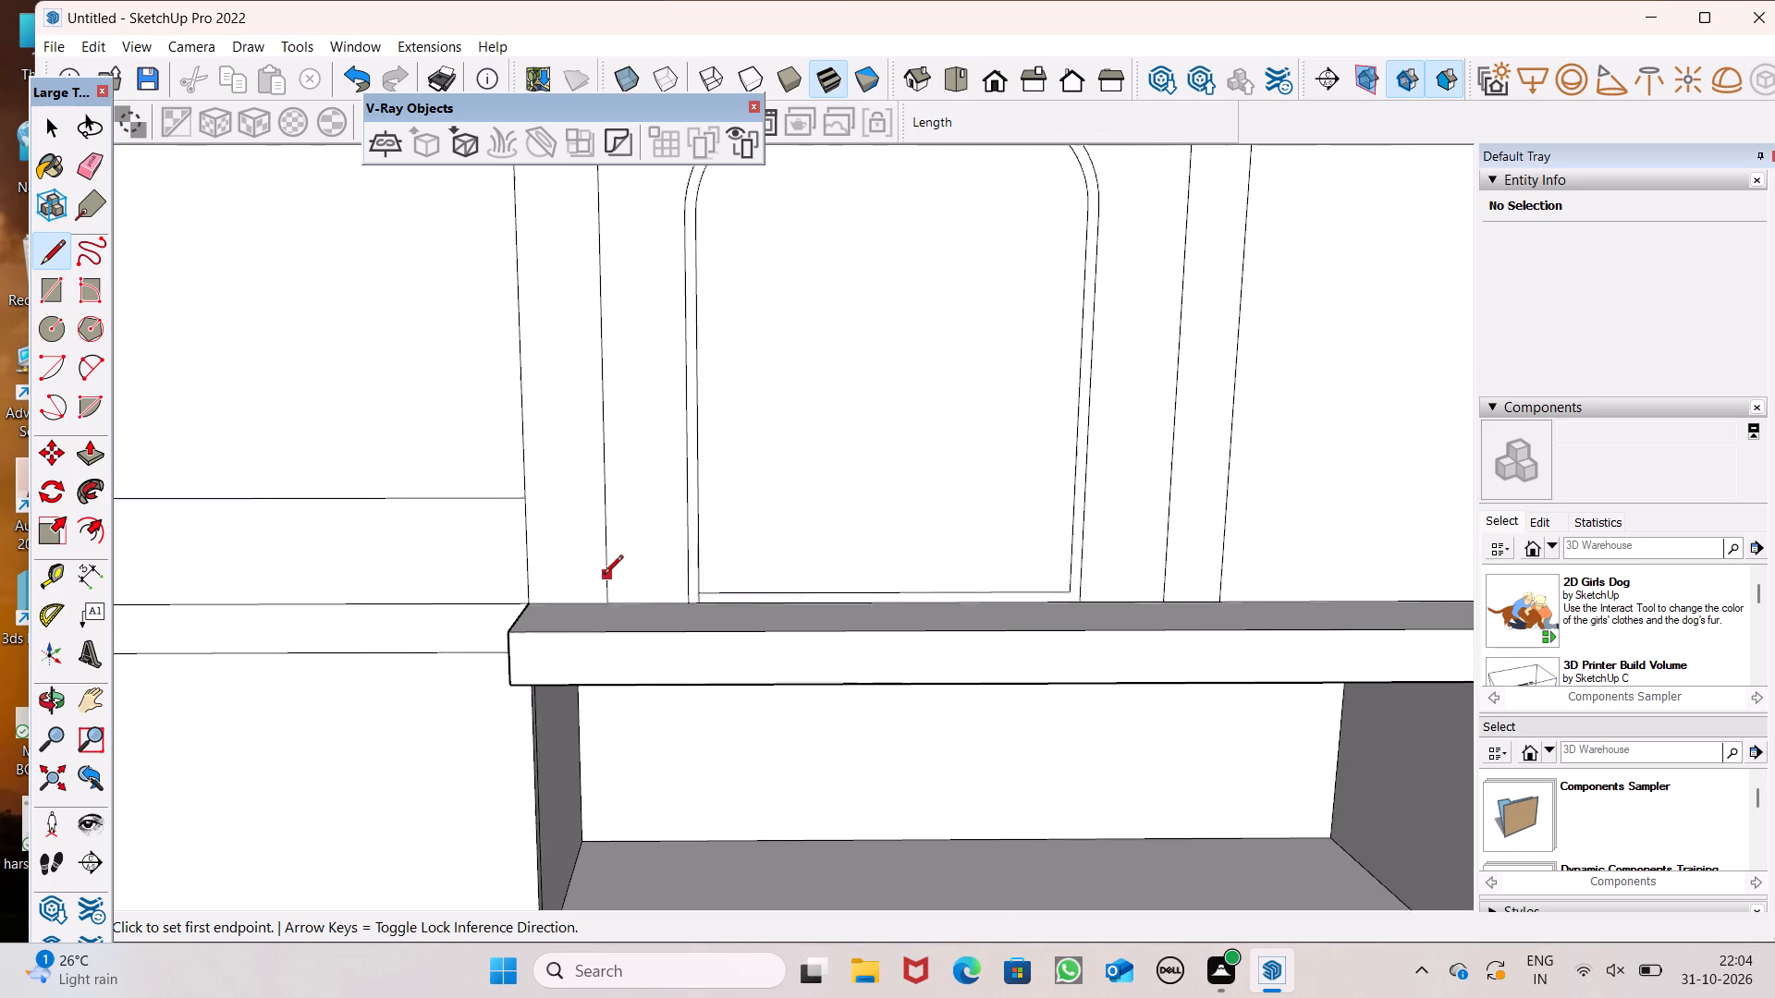
# Draw a matching short line from the inner outline's end-wall-side bottom corner down to the ledge.
pyautogui.scroll(-2, 604, 576)
pyautogui.scroll(5, 903, 637)
pyautogui.scroll(-6, 960, 615)
pyautogui.scroll(4, 1053, 503)
pyautogui.scroll(6, 987, 590)
pyautogui.click(959, 644)
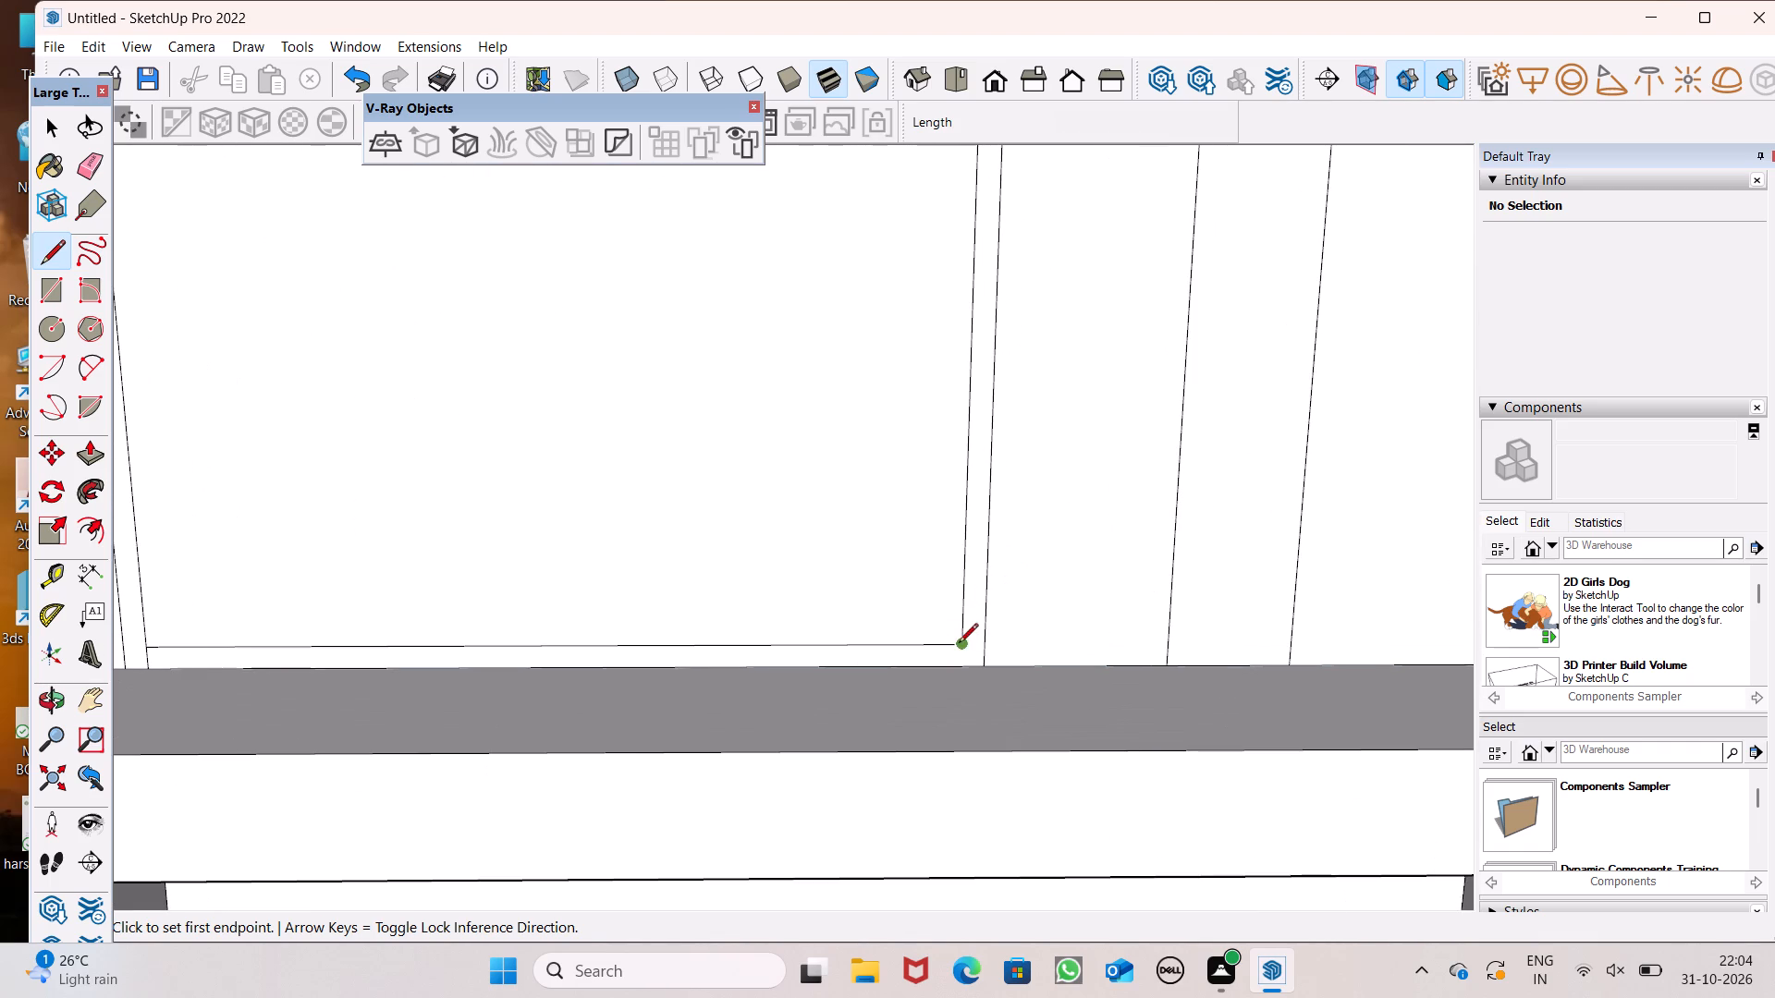
pyautogui.click(960, 662)
pyautogui.press('space')
# Erase the inner outline's bottom edge so the rounded opening runs down to the ledge.
pyautogui.scroll(-8, 968, 749)
pyautogui.scroll(-3, 672, 625)
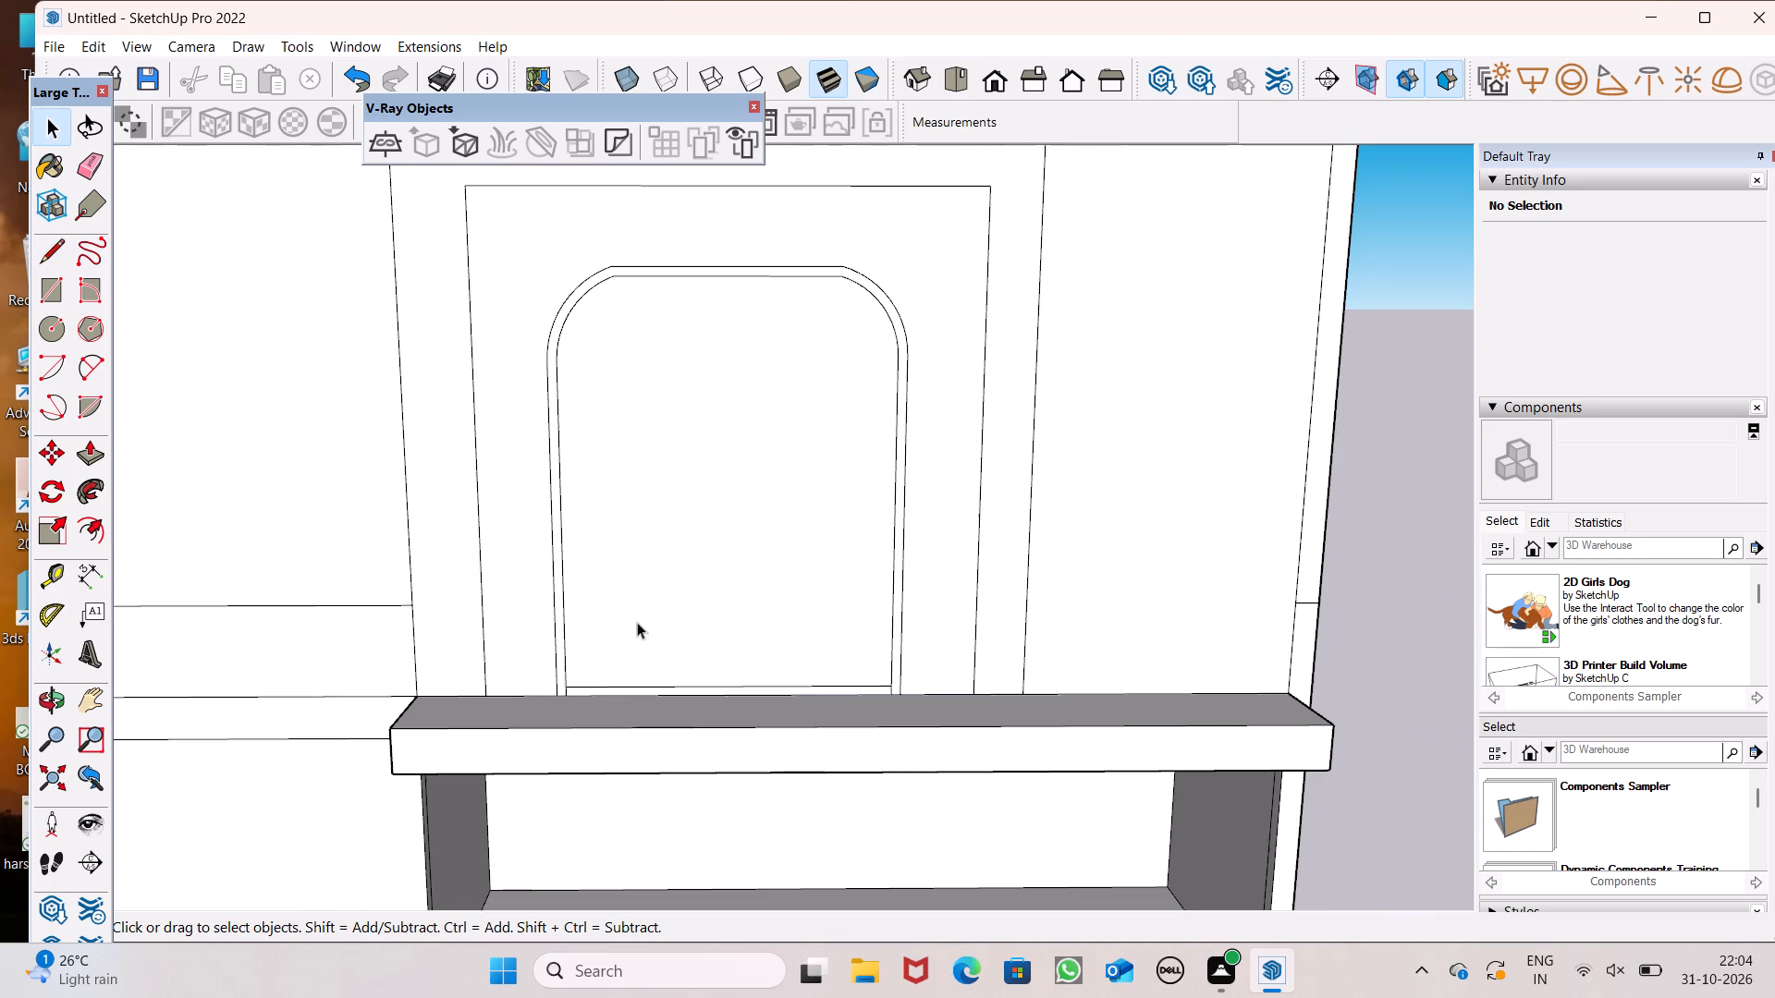
pyautogui.click(89, 169)
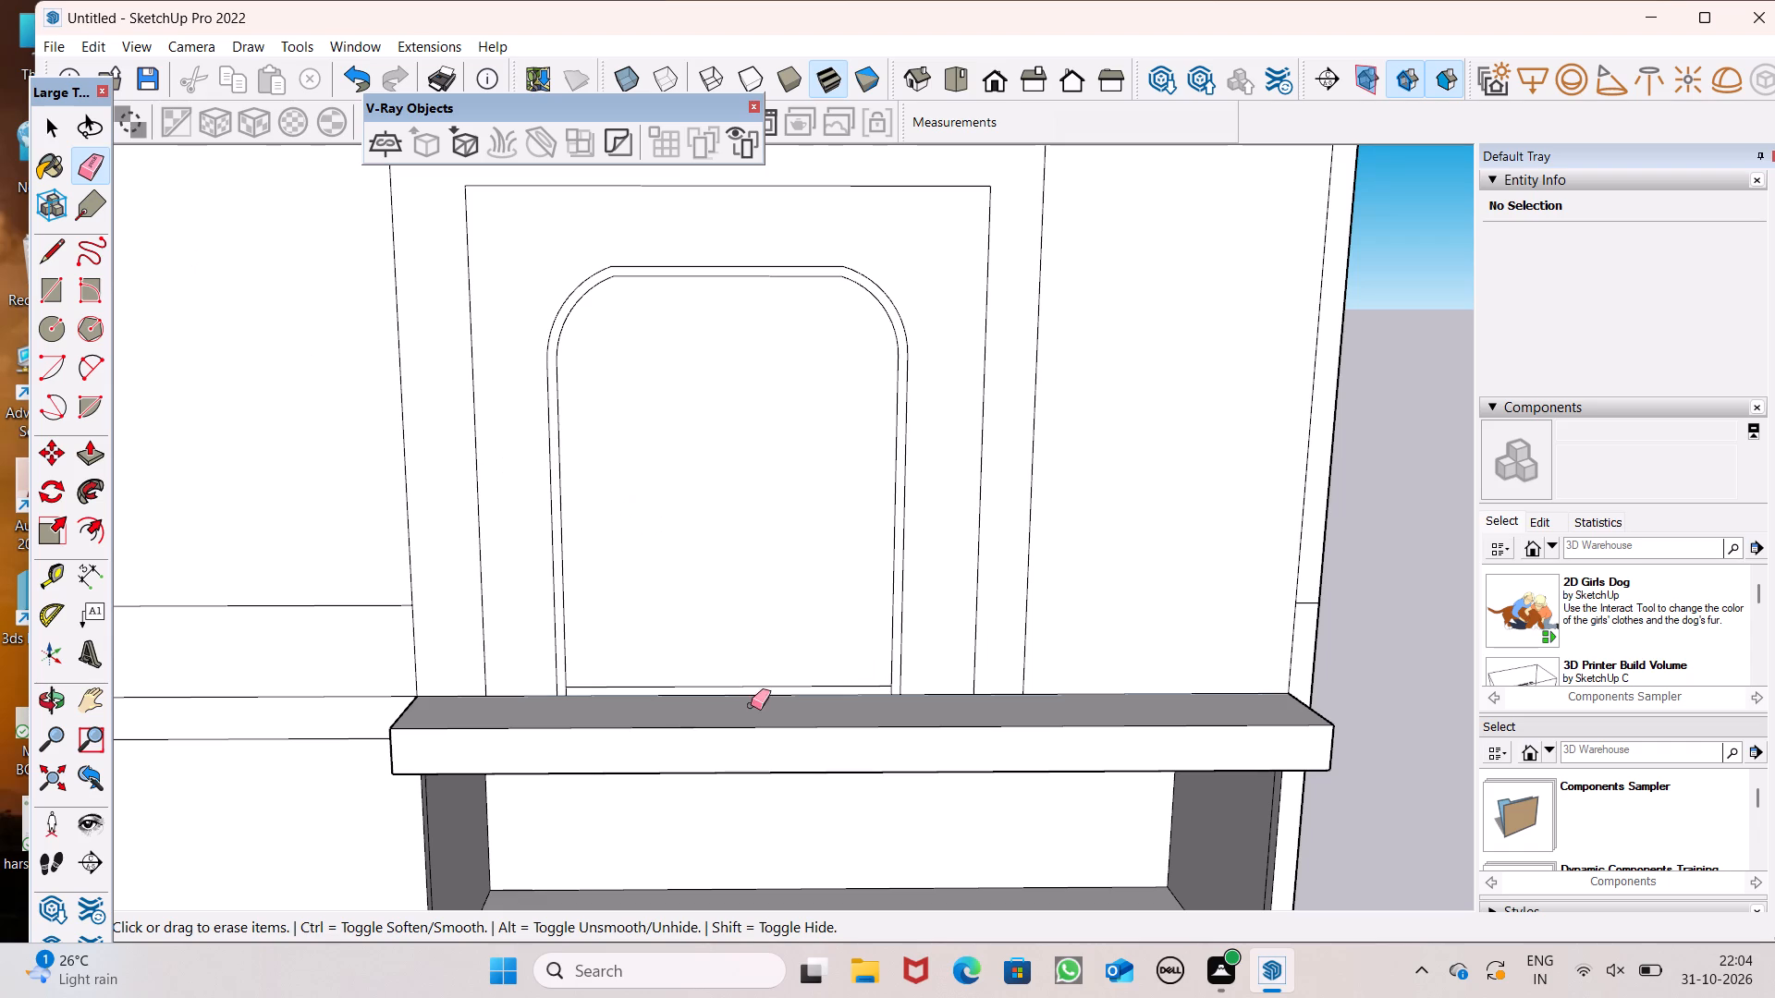
pyautogui.click(746, 687)
pyautogui.press('space')
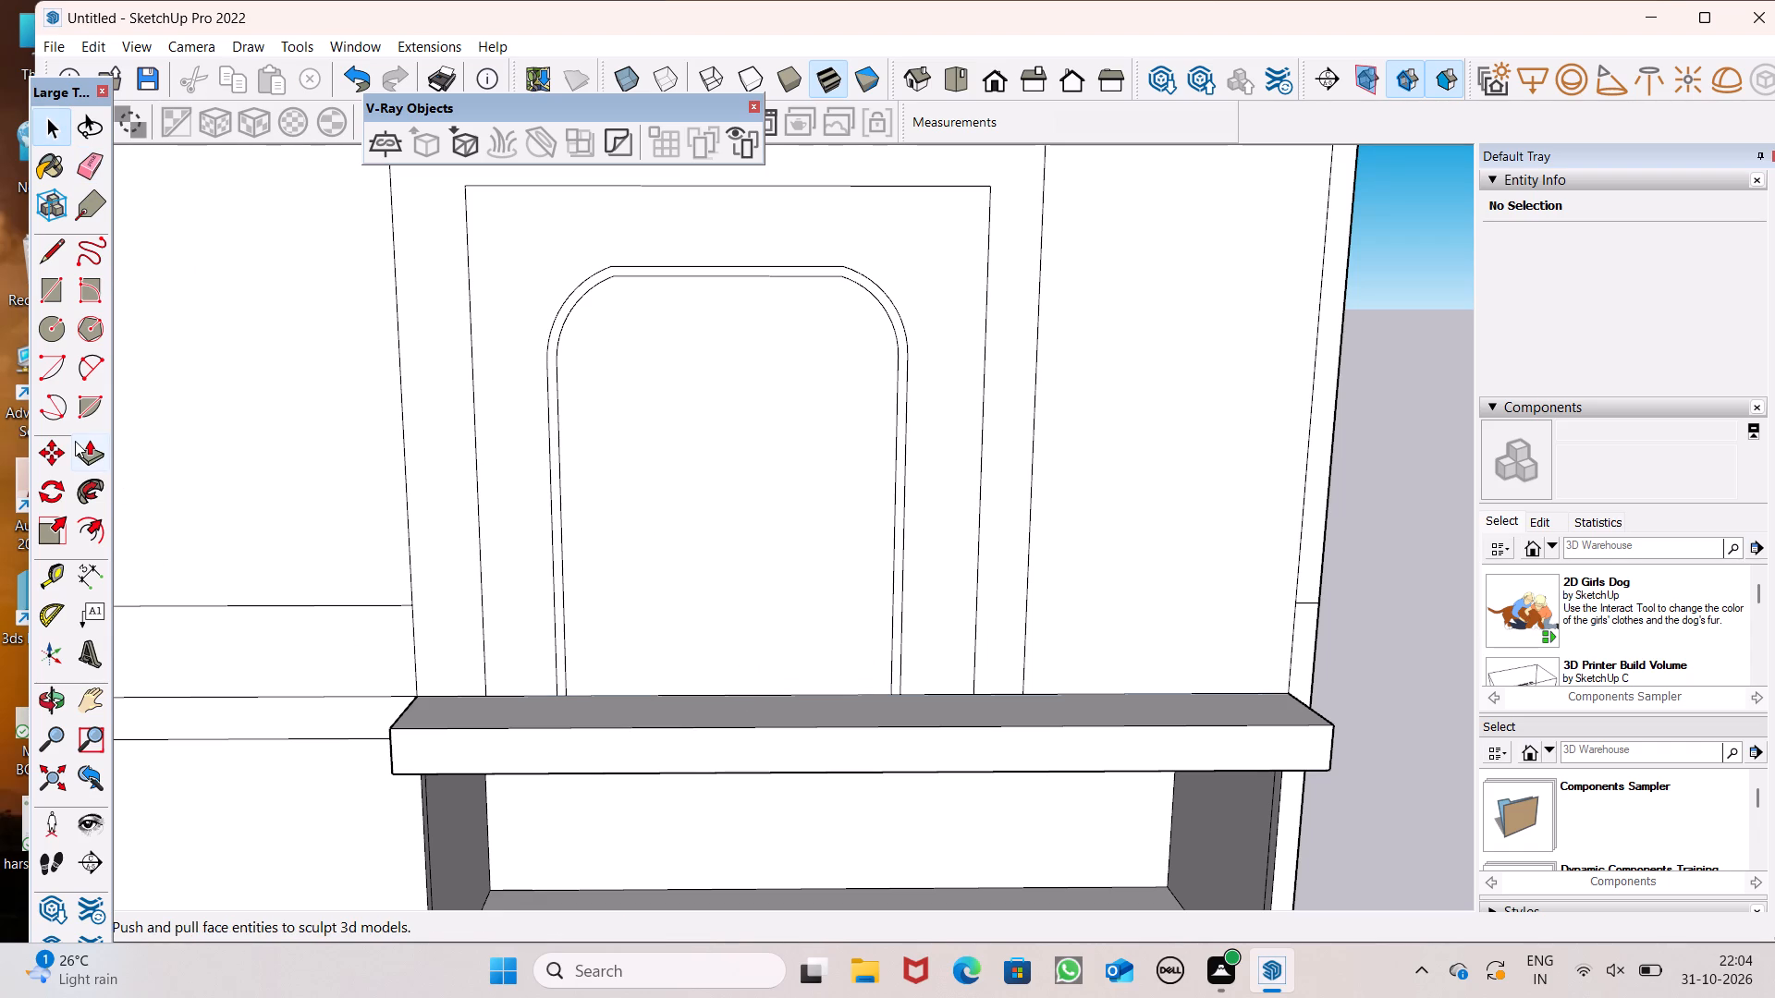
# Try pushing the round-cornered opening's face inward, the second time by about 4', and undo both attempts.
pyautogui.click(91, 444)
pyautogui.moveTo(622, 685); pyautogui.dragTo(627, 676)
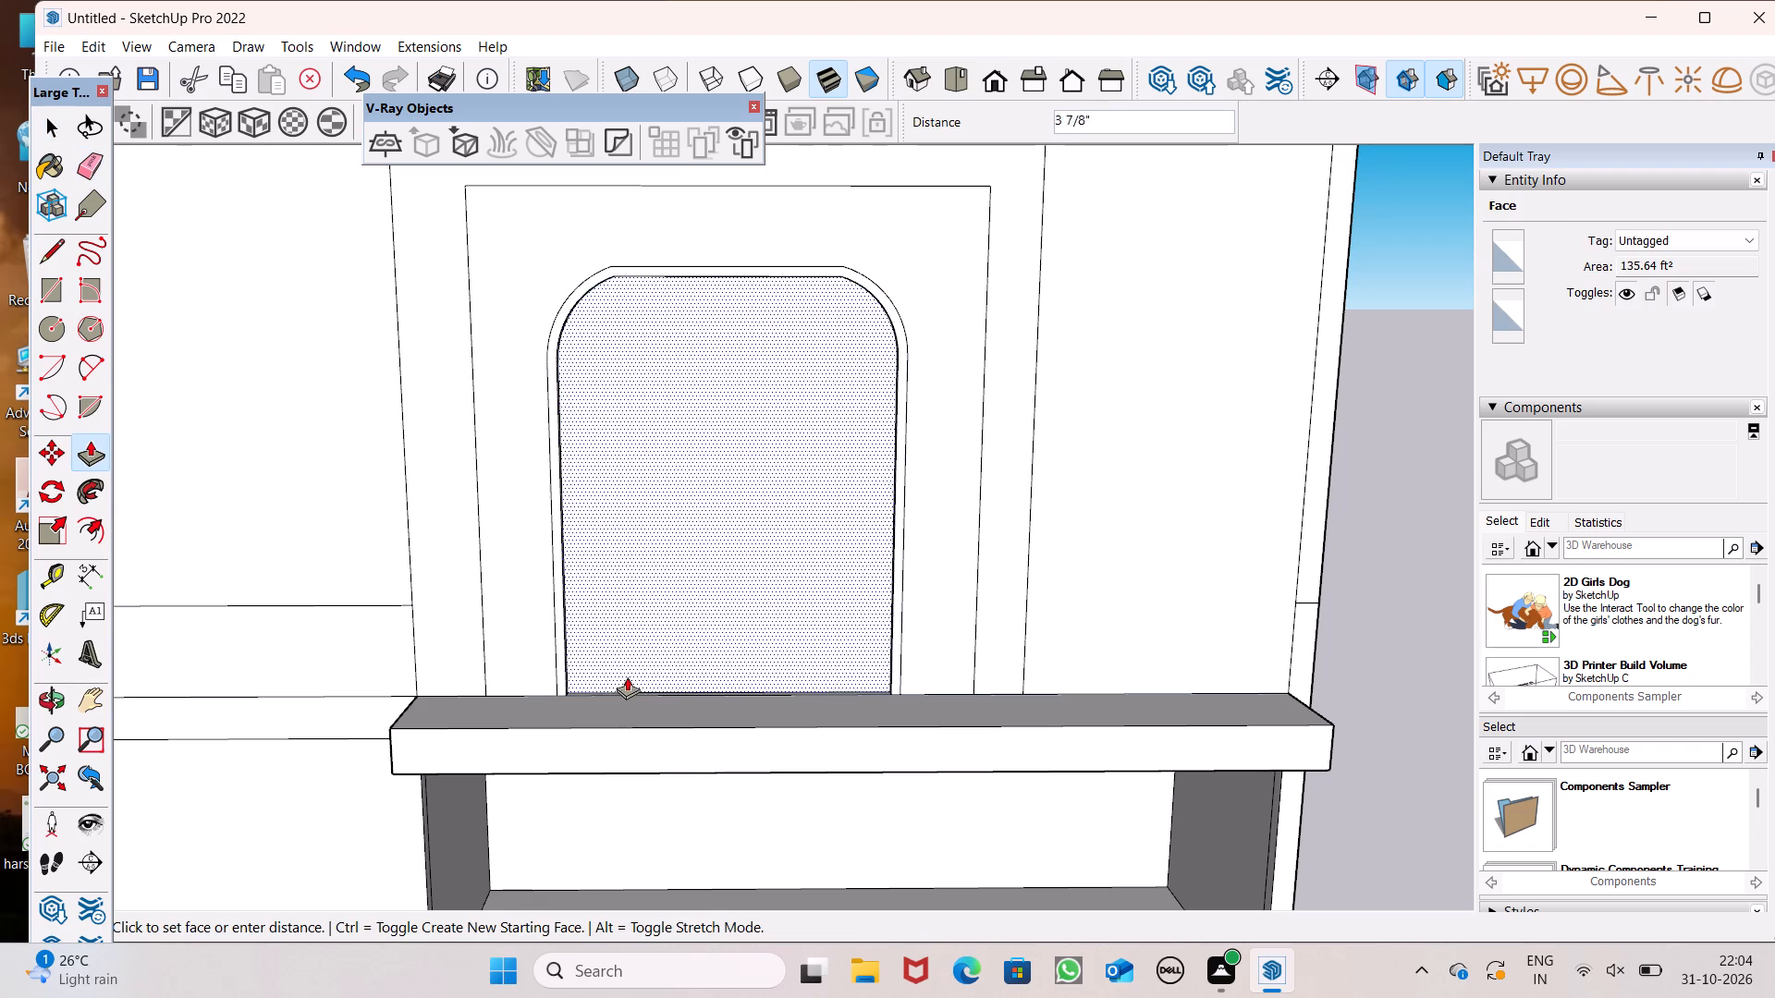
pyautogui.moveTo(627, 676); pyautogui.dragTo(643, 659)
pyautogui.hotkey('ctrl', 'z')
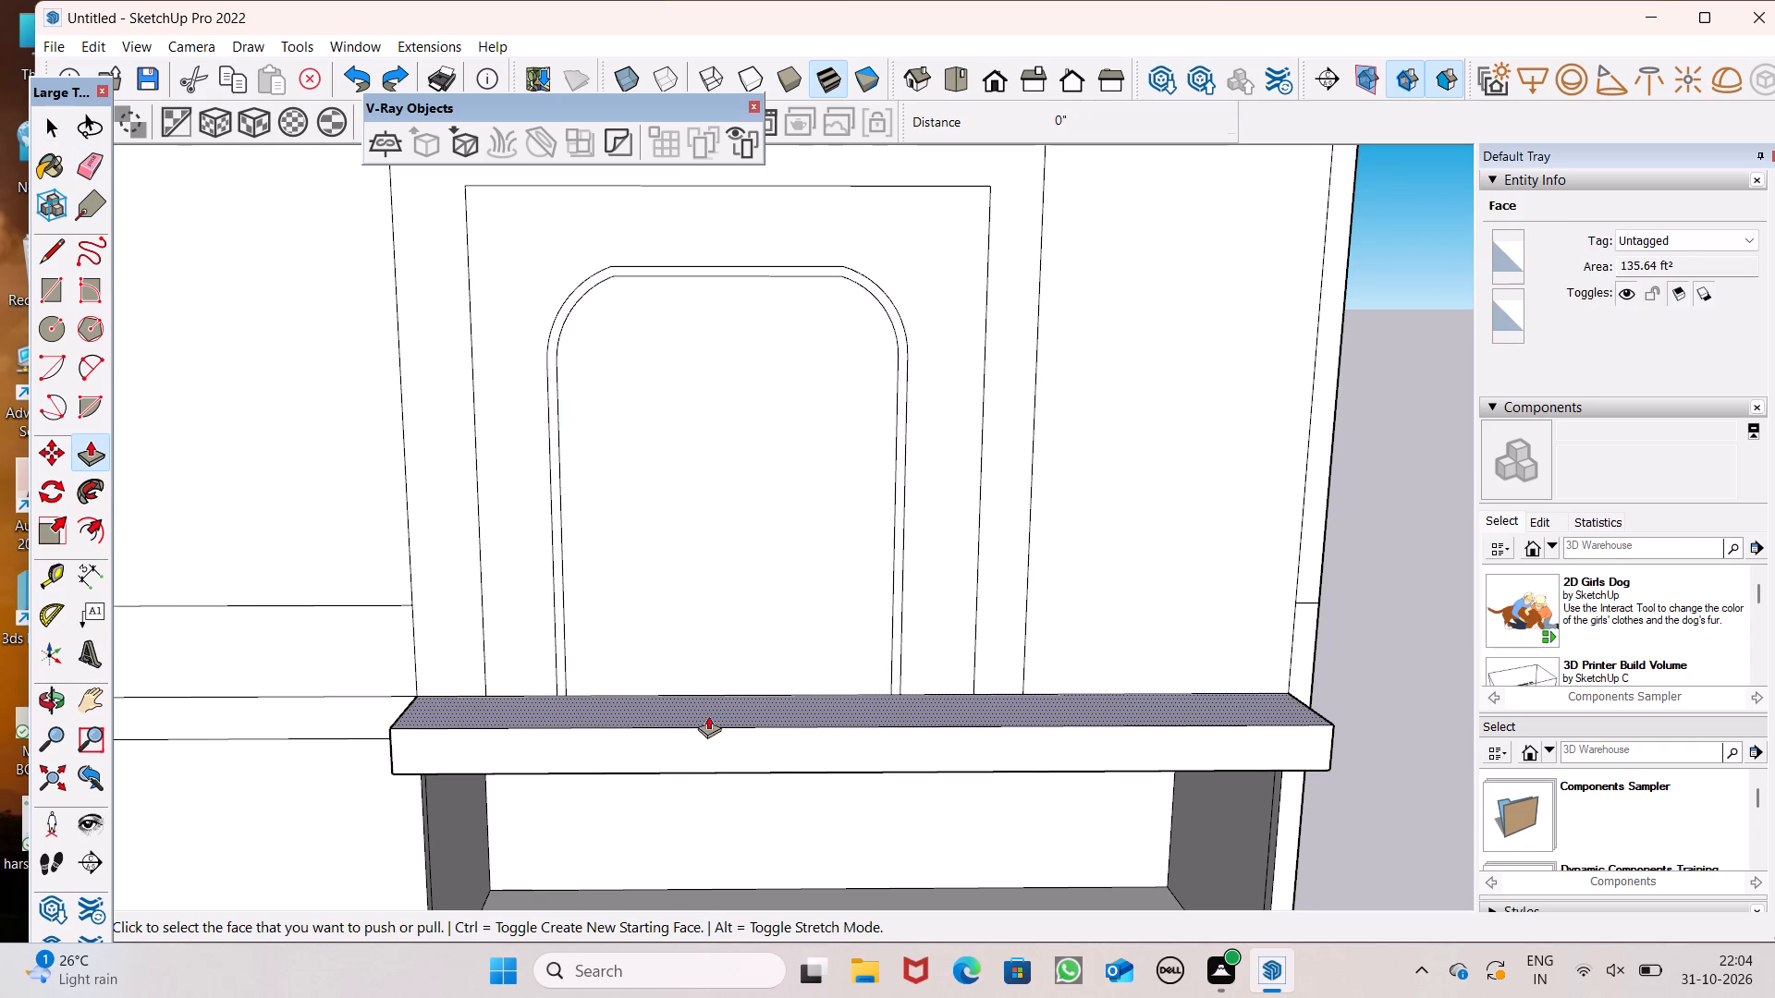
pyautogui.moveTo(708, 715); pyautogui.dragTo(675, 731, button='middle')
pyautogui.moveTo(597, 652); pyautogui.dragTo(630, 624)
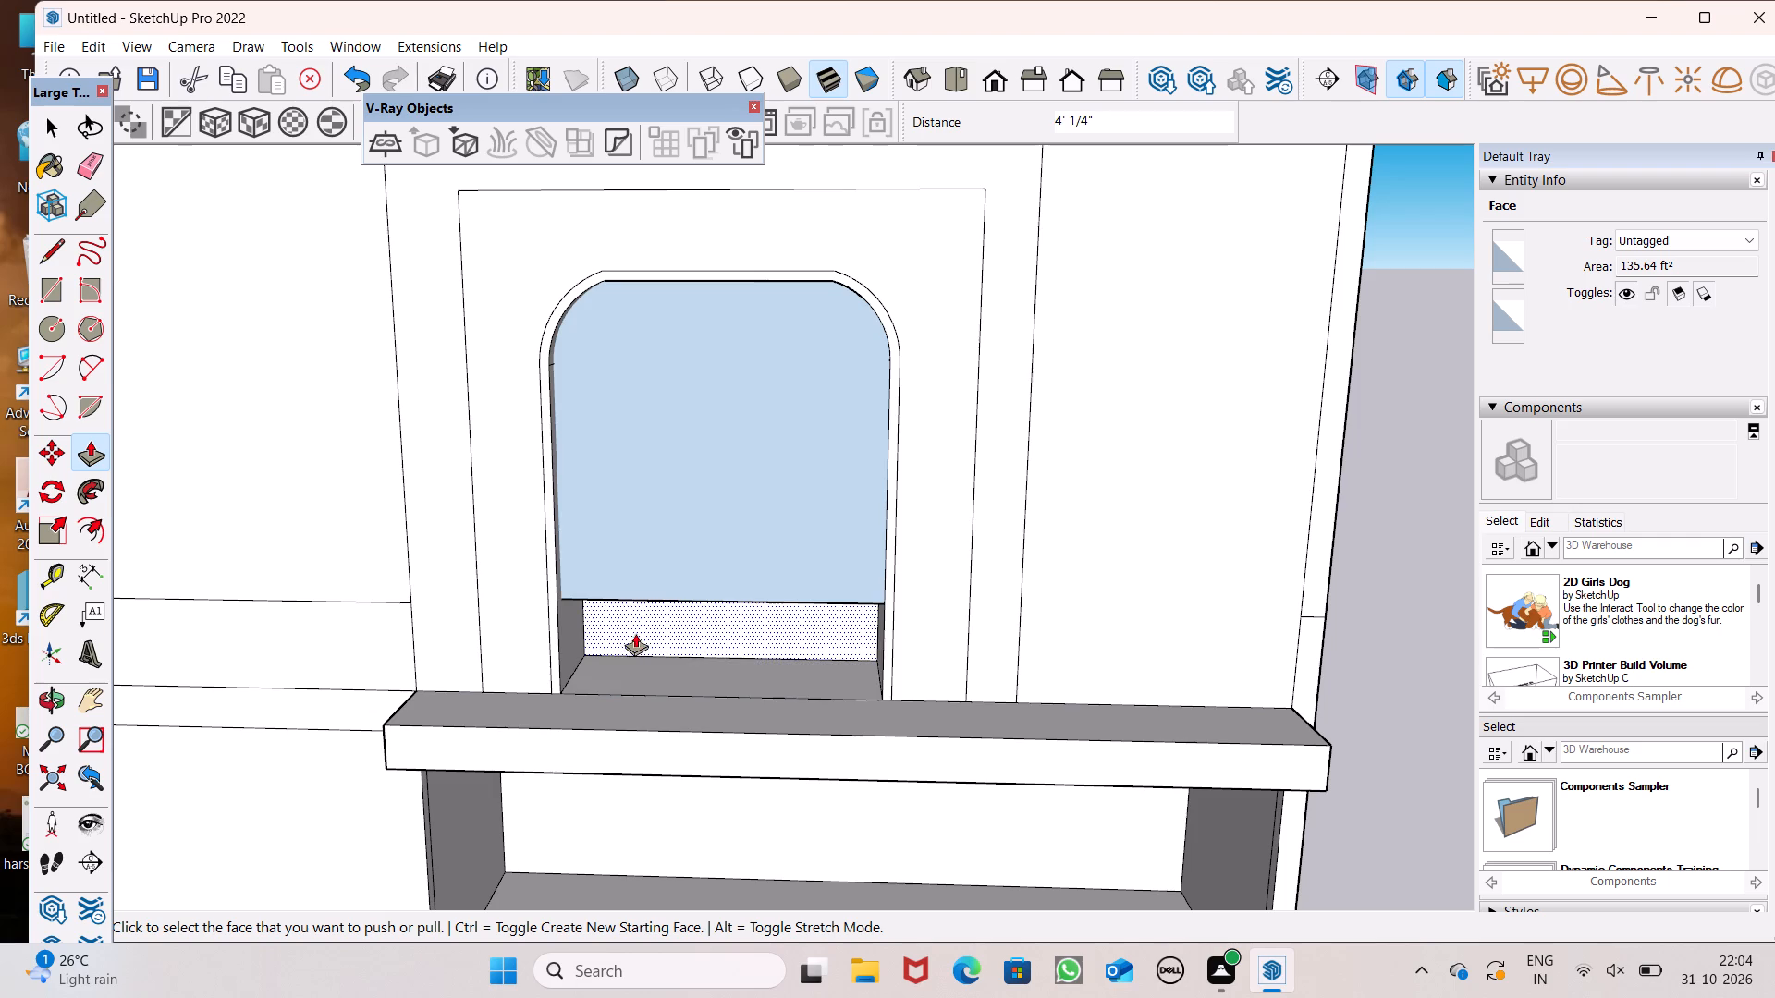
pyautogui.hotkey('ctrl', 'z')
# Push the round-cornered opening's face inward 9" into the wall.
pyautogui.scroll(-4, 847, 641)
pyautogui.moveTo(864, 629); pyautogui.dragTo(265, 997, button='middle')
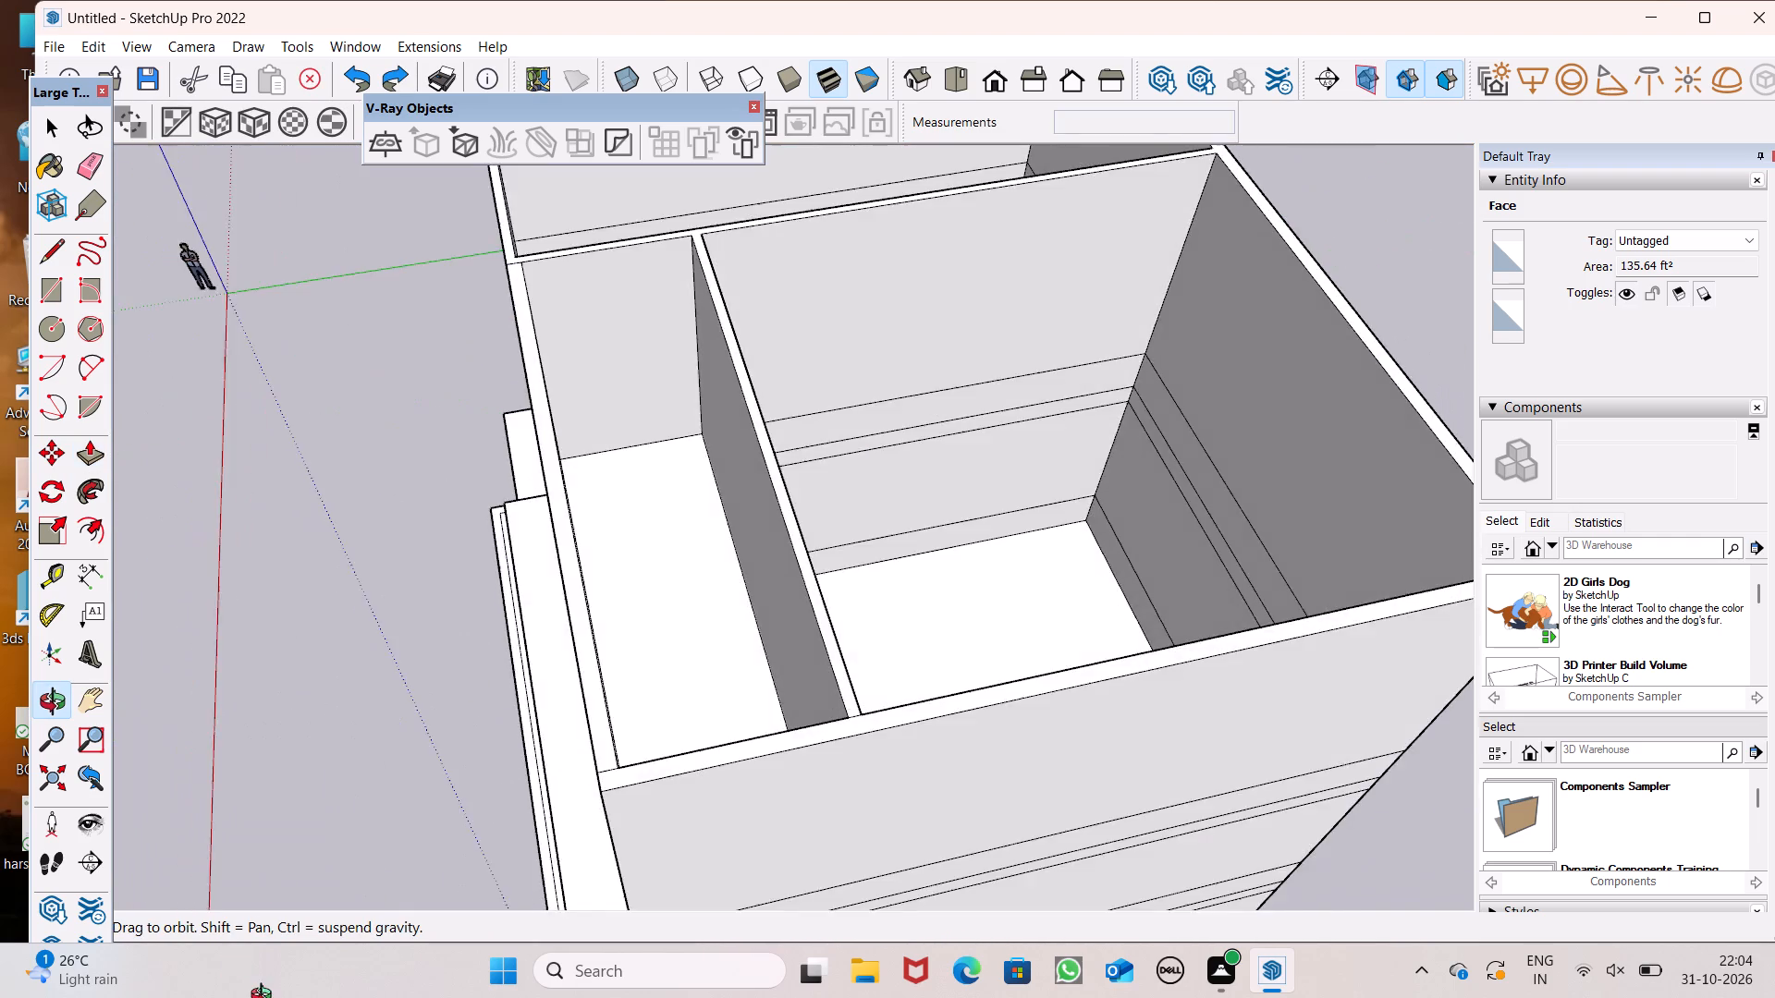
pyautogui.moveTo(265, 997); pyautogui.dragTo(842, 634, button='middle')
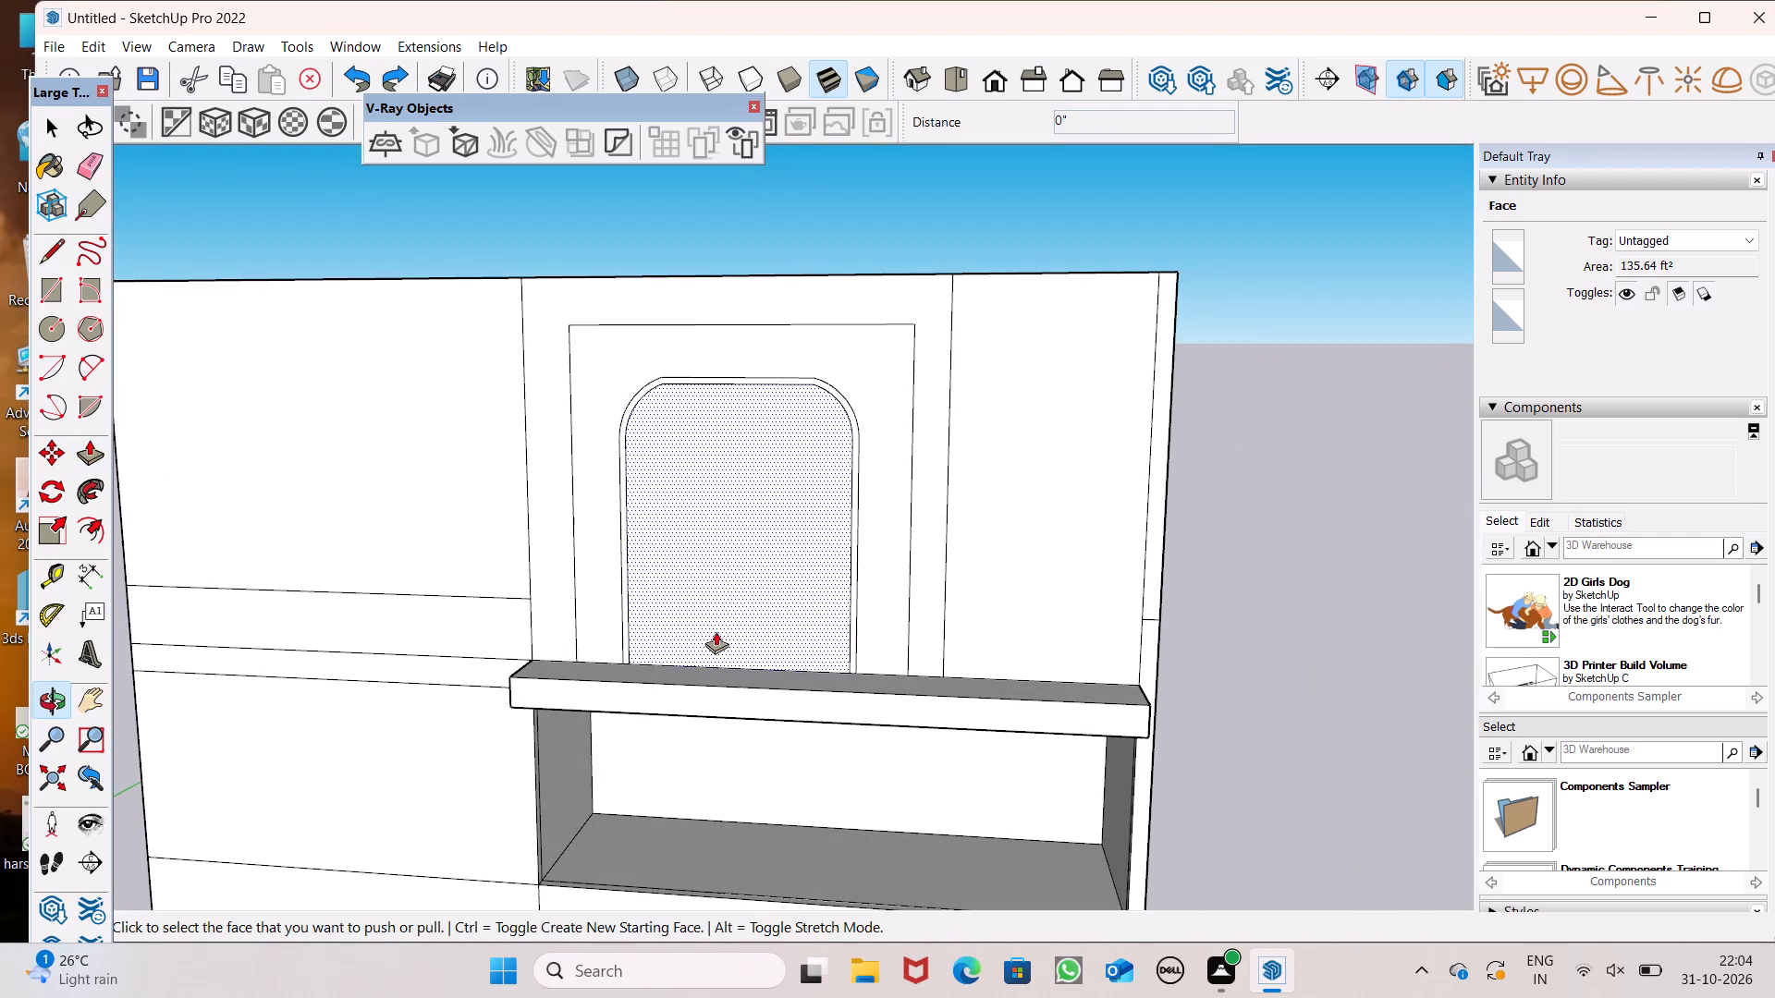
pyautogui.moveTo(712, 631); pyautogui.dragTo(748, 554)
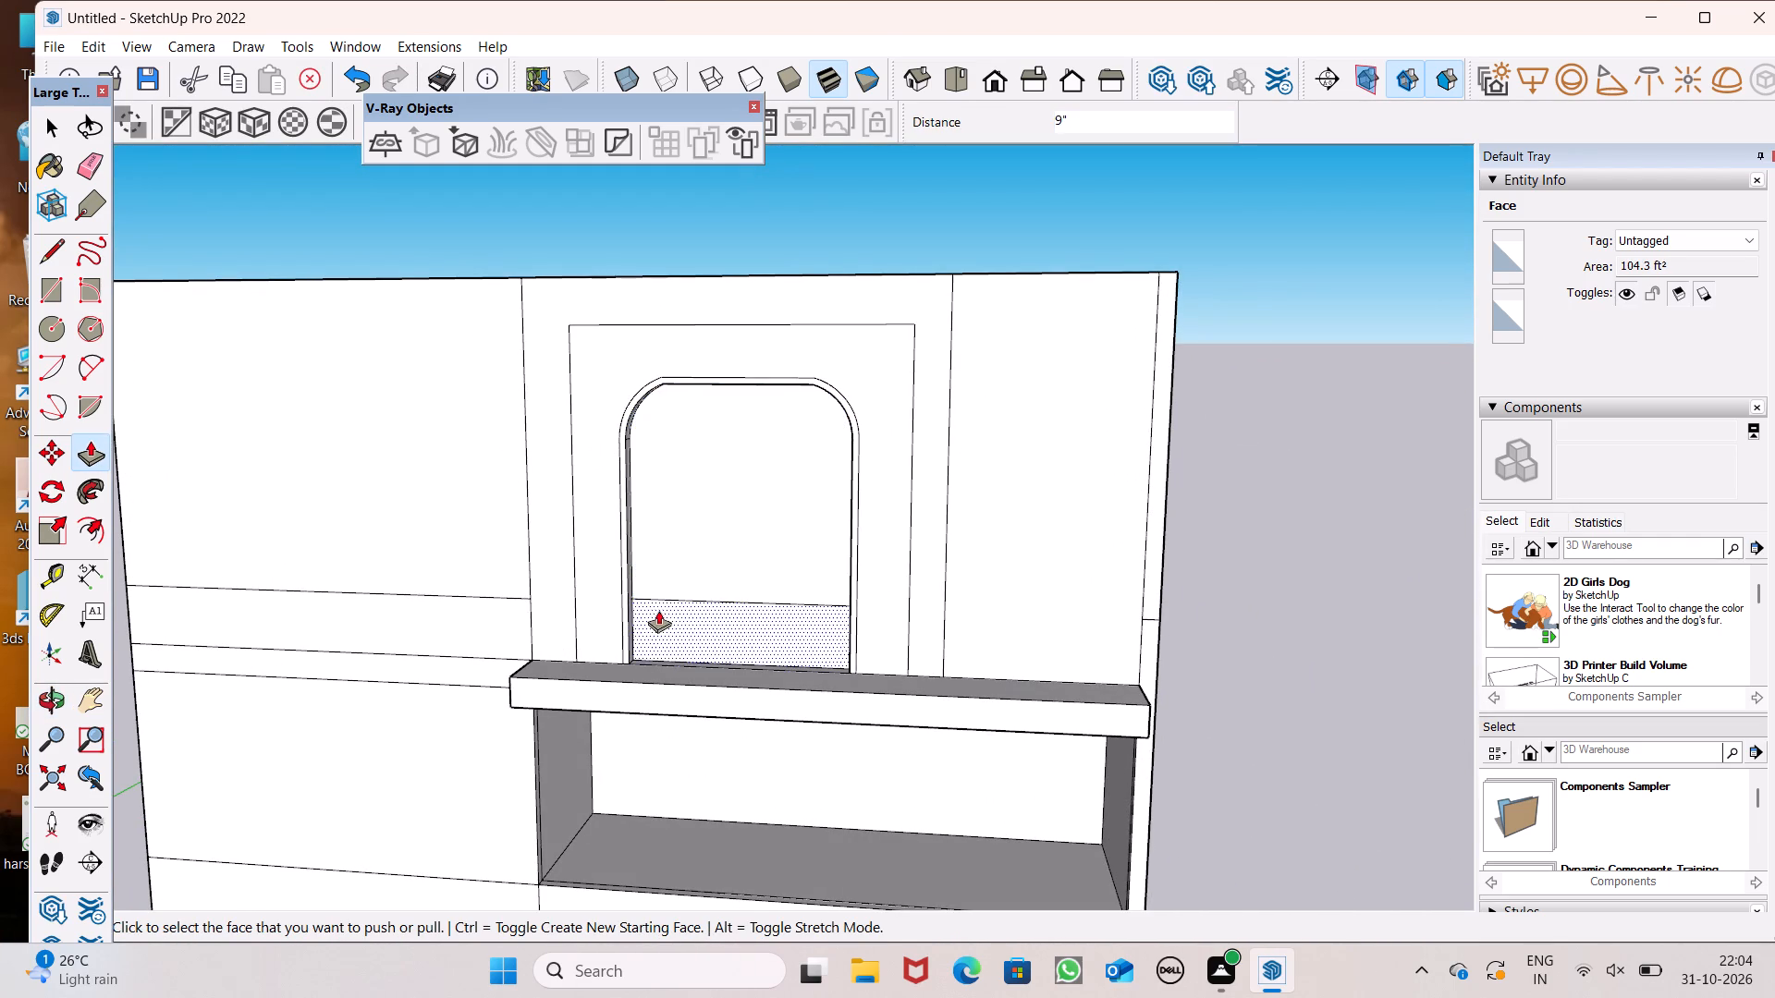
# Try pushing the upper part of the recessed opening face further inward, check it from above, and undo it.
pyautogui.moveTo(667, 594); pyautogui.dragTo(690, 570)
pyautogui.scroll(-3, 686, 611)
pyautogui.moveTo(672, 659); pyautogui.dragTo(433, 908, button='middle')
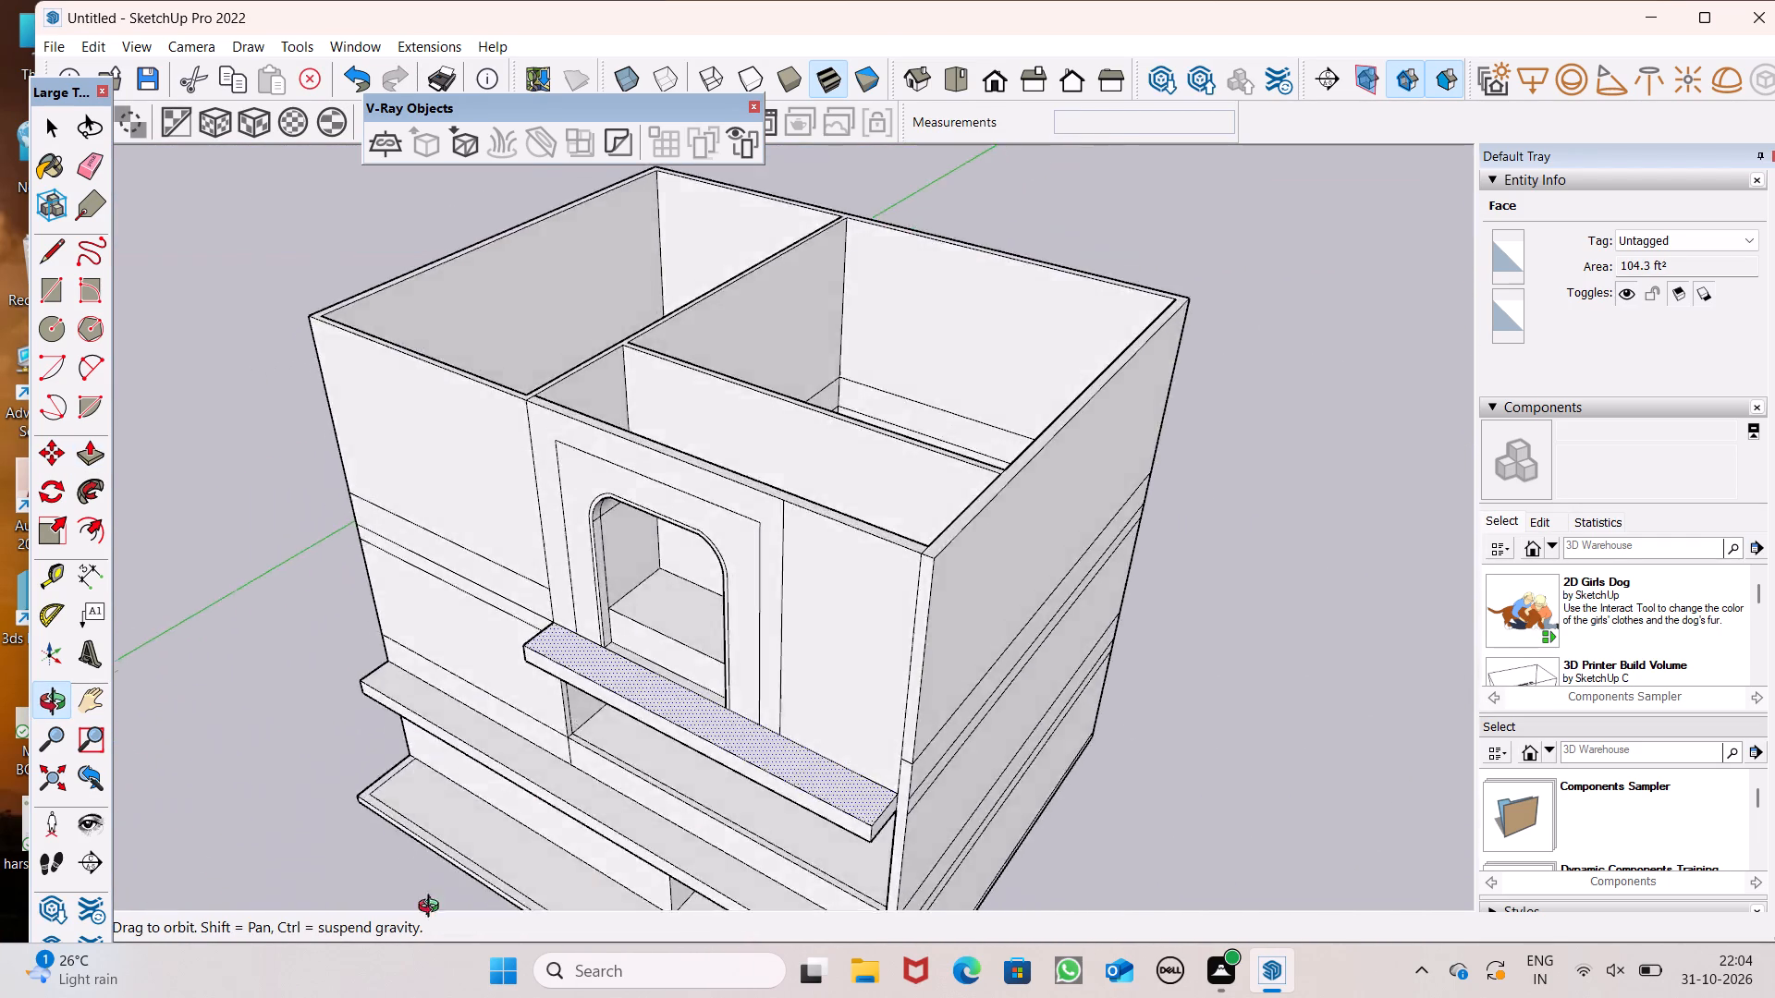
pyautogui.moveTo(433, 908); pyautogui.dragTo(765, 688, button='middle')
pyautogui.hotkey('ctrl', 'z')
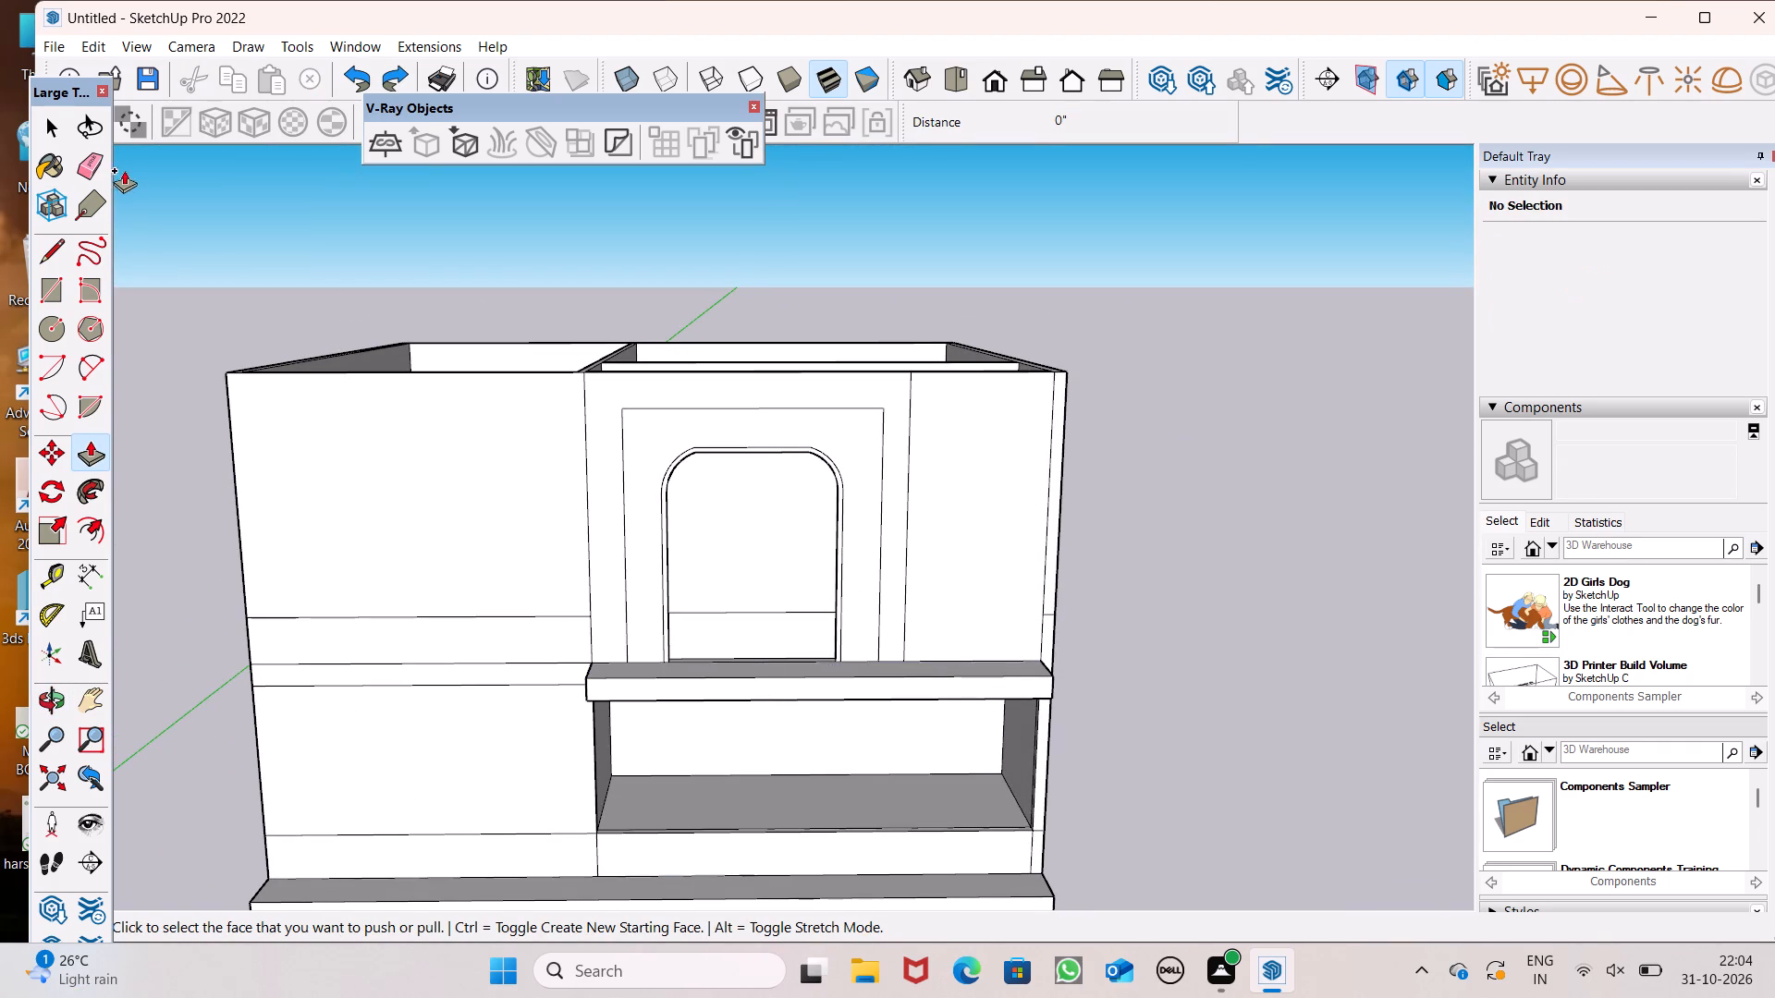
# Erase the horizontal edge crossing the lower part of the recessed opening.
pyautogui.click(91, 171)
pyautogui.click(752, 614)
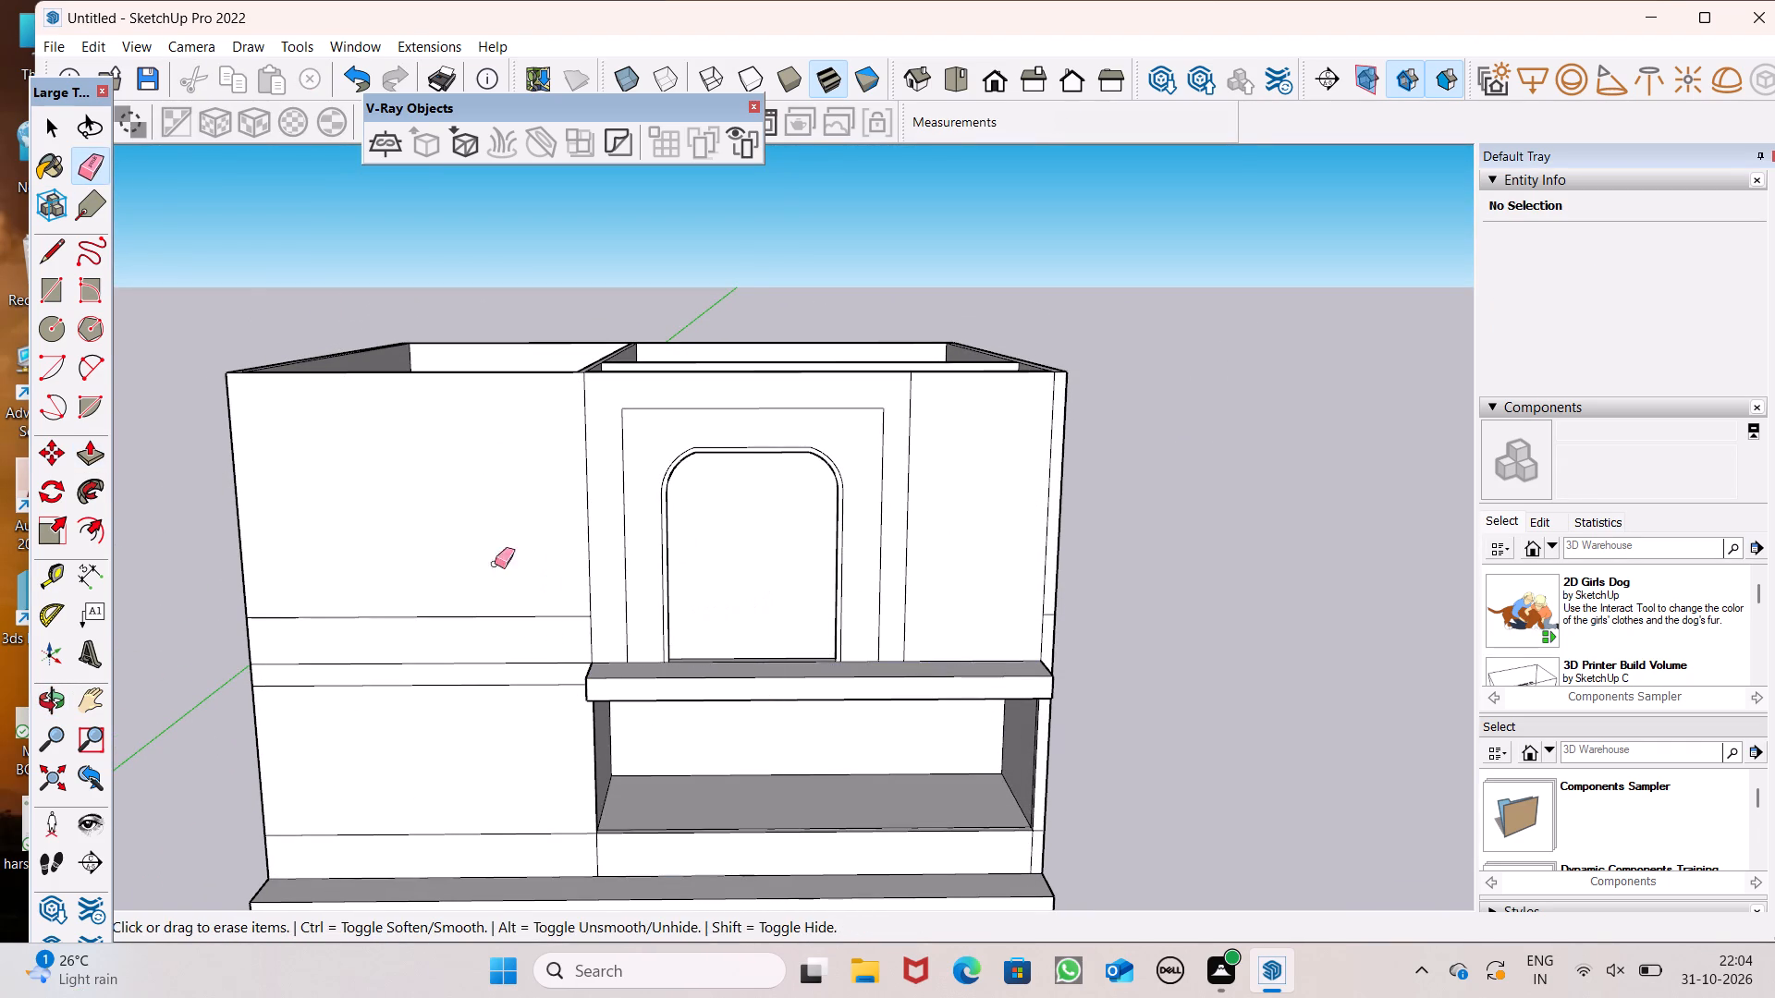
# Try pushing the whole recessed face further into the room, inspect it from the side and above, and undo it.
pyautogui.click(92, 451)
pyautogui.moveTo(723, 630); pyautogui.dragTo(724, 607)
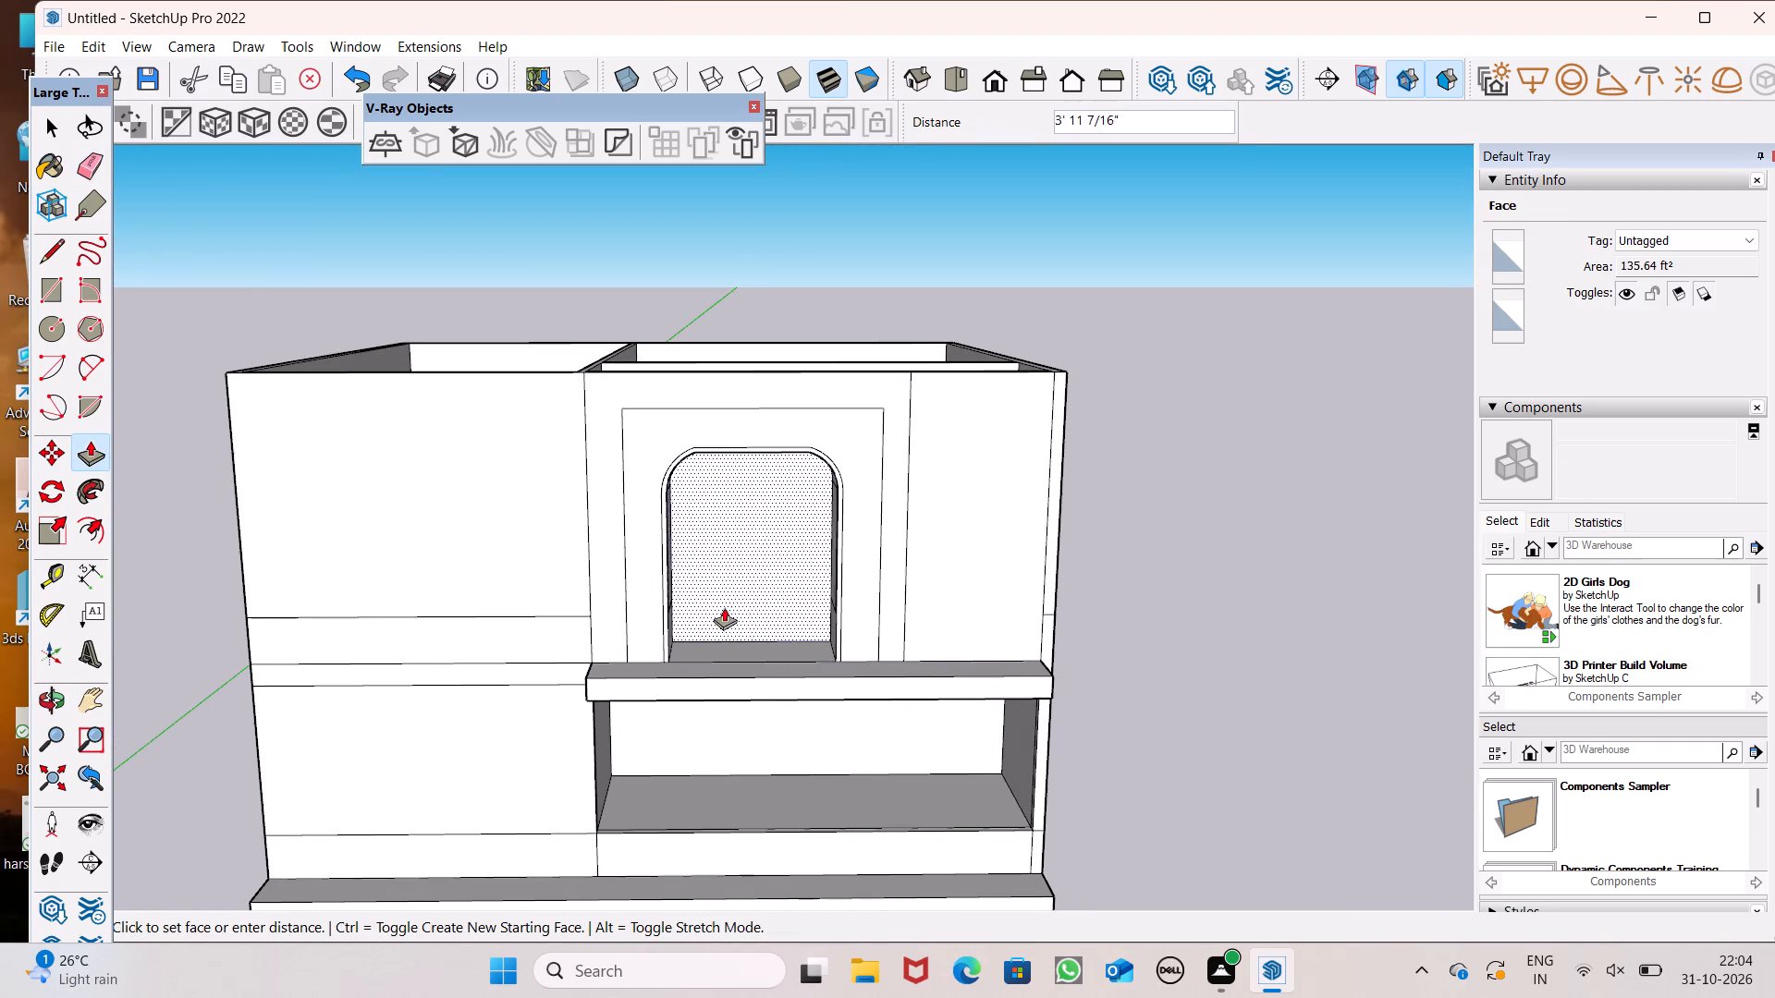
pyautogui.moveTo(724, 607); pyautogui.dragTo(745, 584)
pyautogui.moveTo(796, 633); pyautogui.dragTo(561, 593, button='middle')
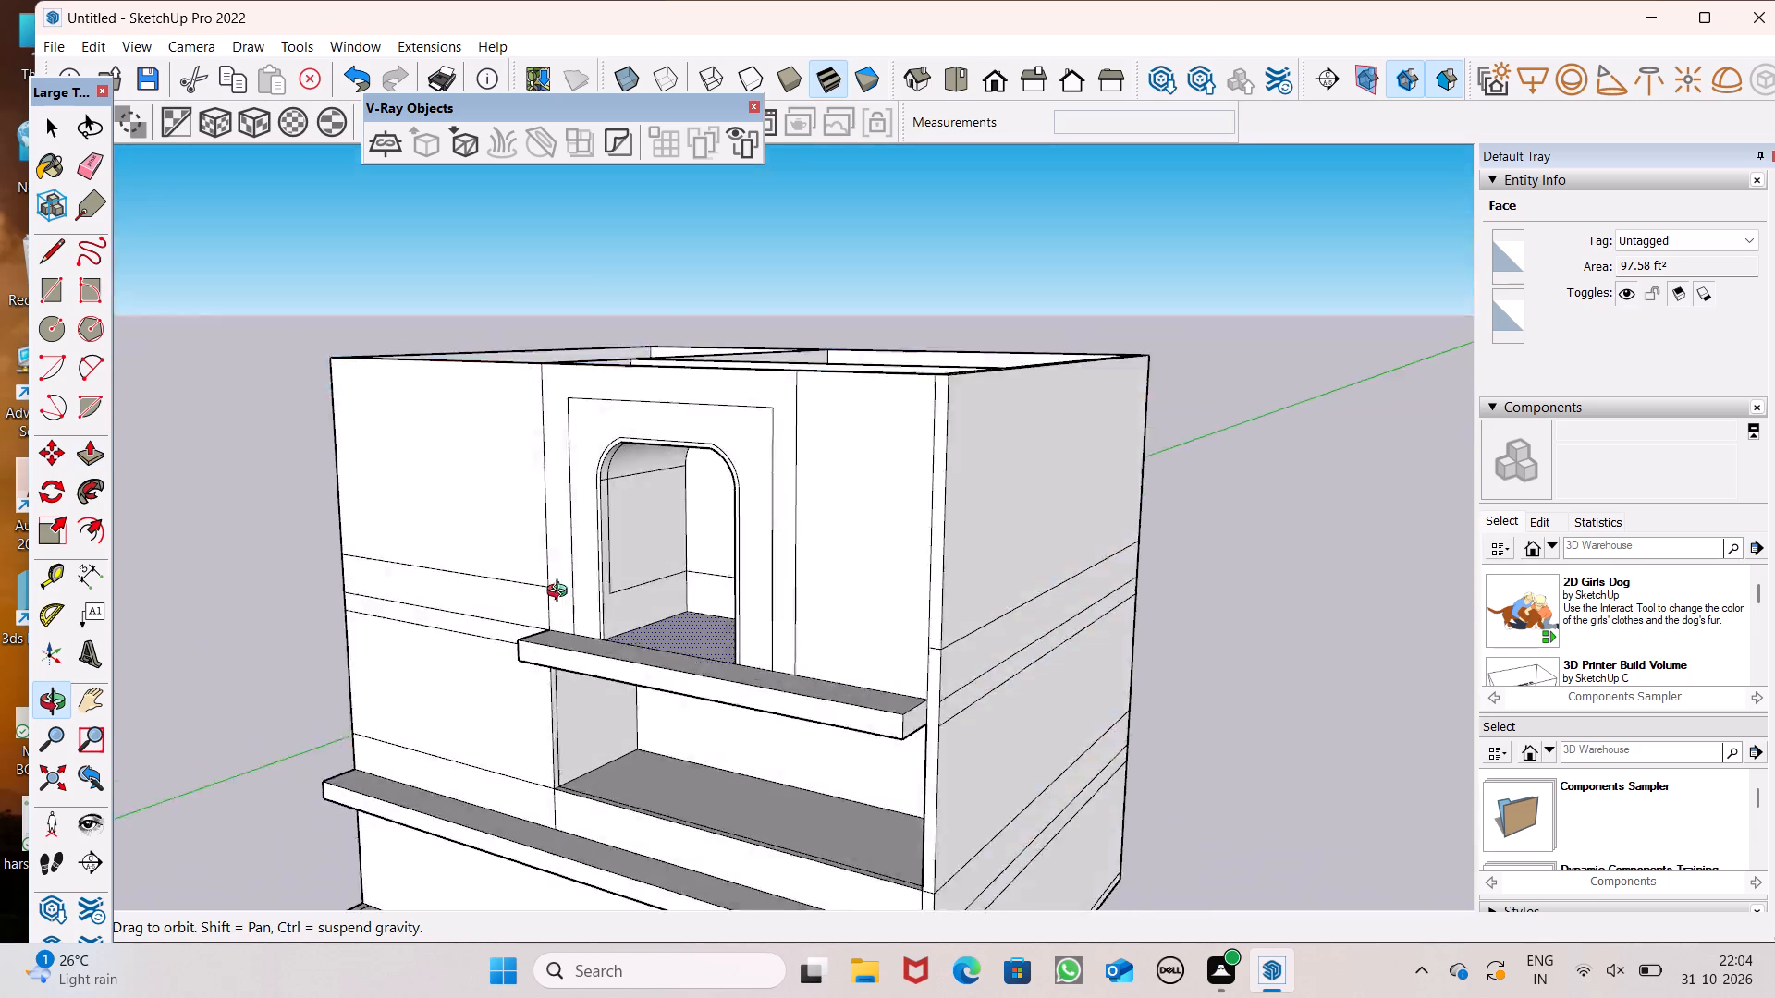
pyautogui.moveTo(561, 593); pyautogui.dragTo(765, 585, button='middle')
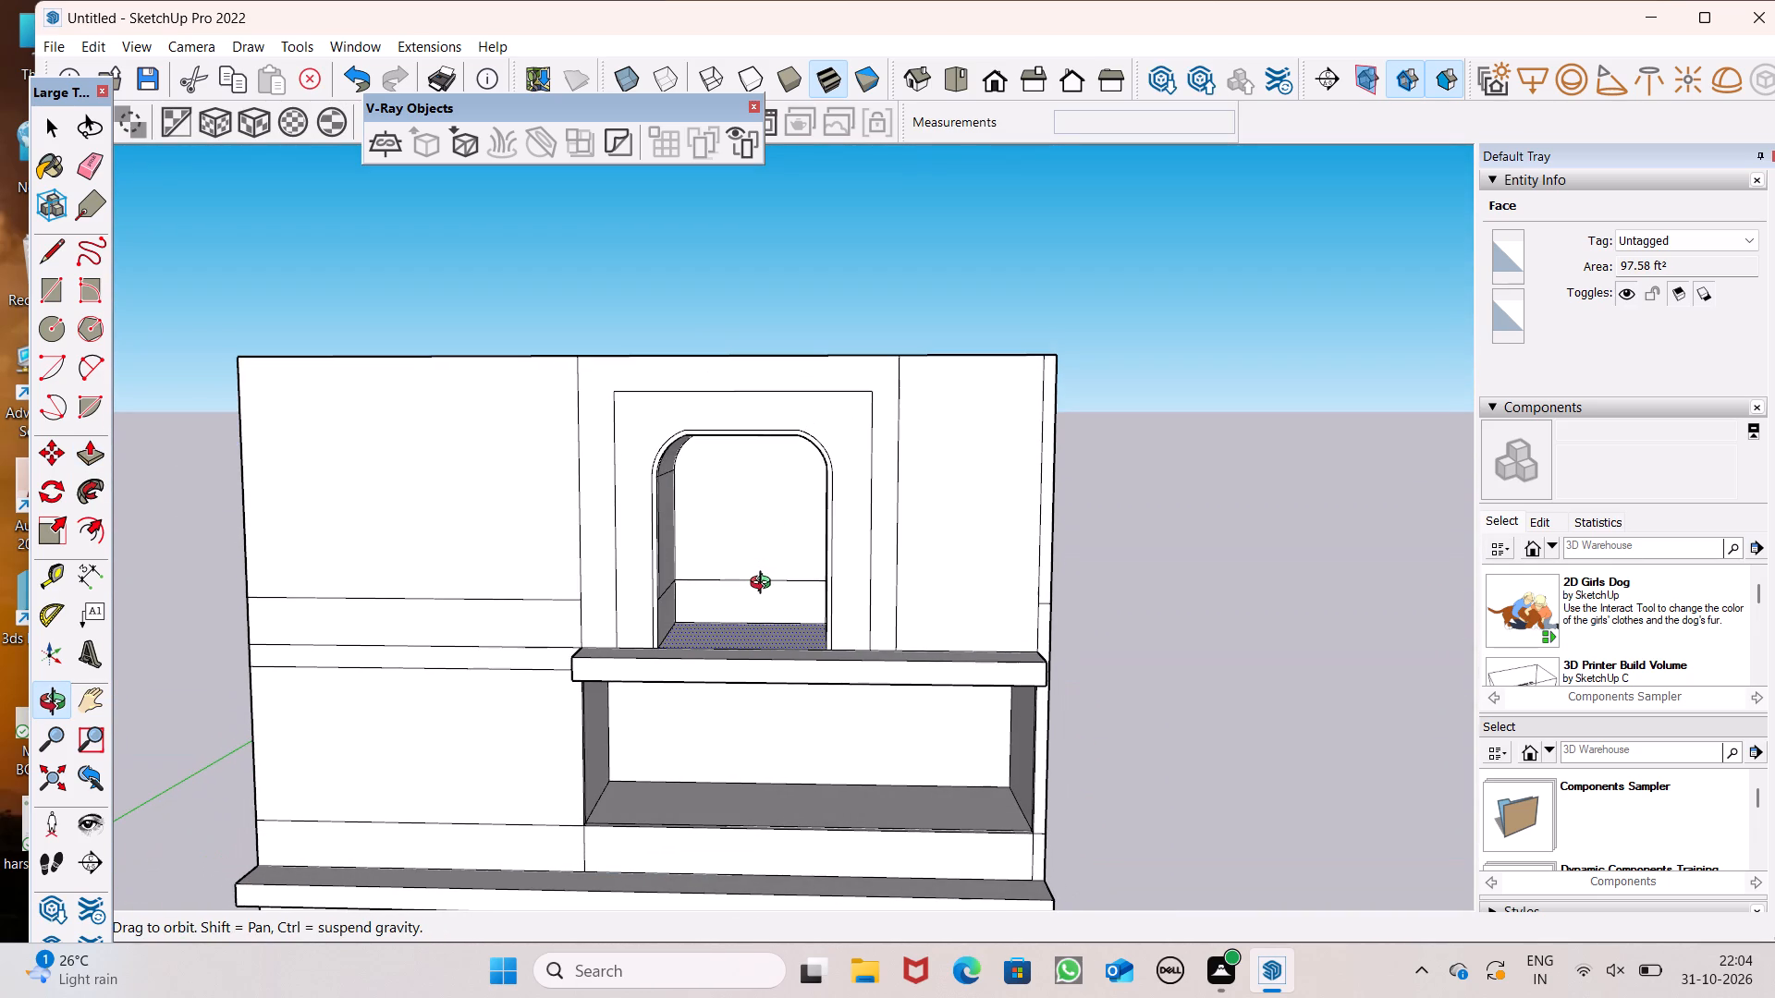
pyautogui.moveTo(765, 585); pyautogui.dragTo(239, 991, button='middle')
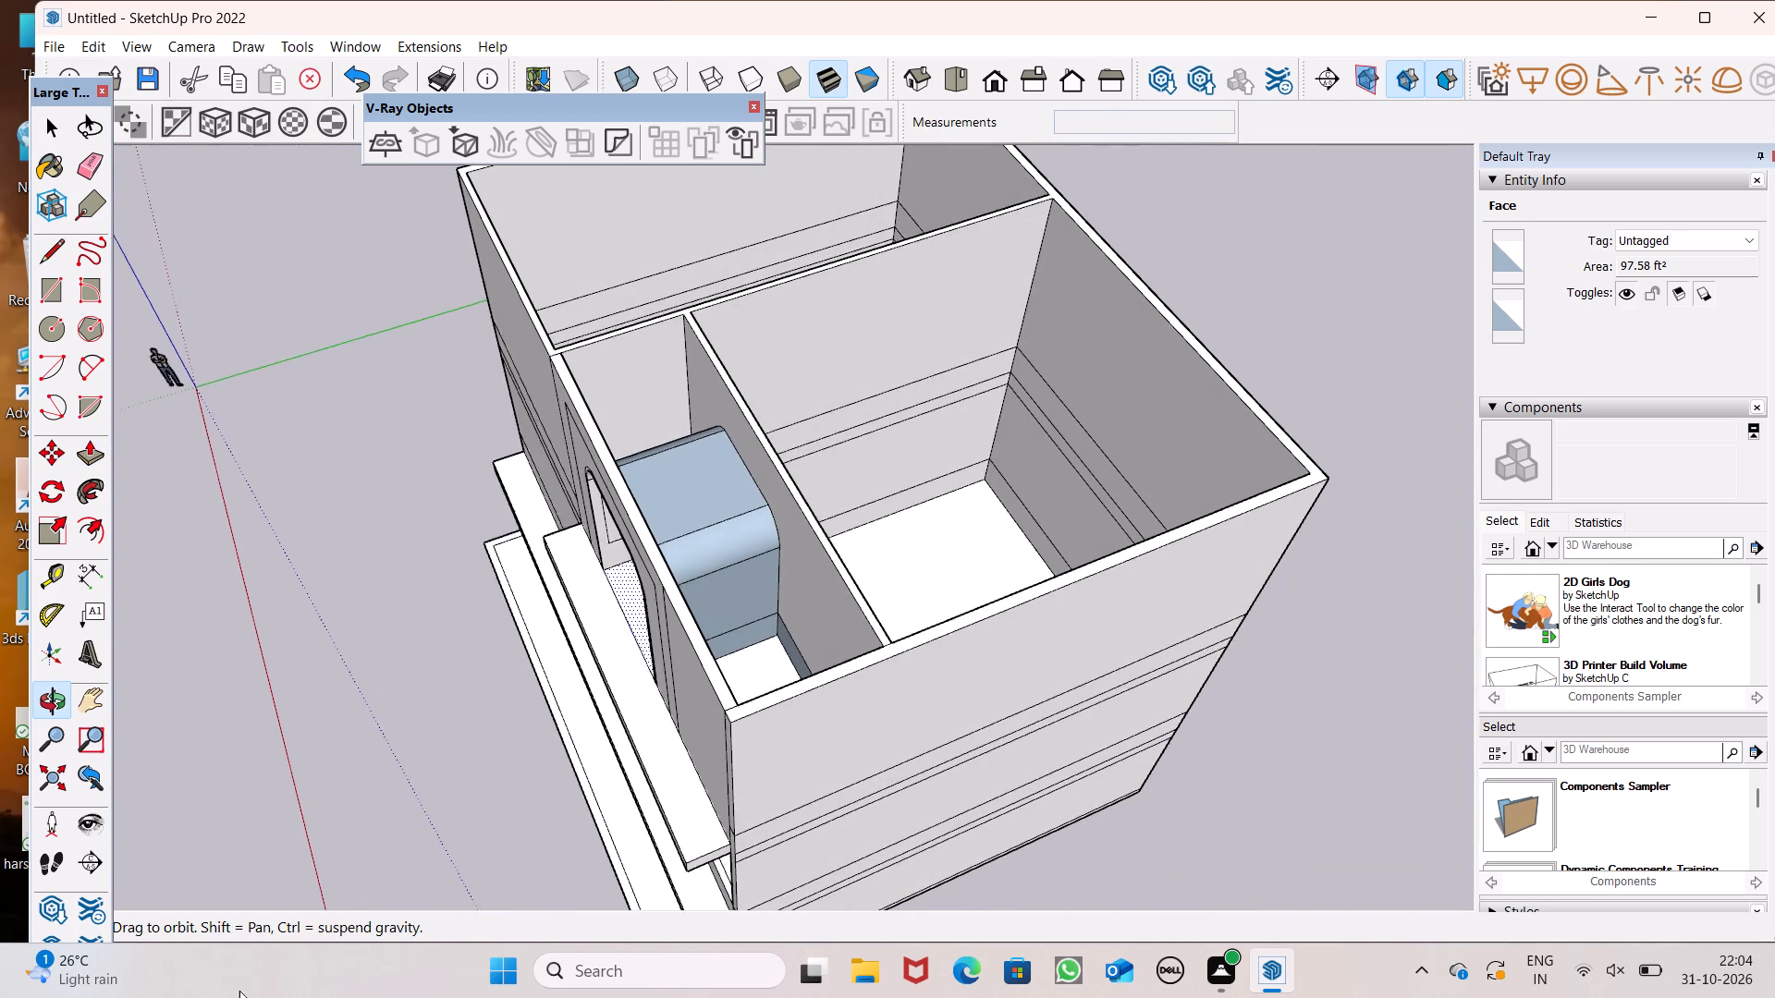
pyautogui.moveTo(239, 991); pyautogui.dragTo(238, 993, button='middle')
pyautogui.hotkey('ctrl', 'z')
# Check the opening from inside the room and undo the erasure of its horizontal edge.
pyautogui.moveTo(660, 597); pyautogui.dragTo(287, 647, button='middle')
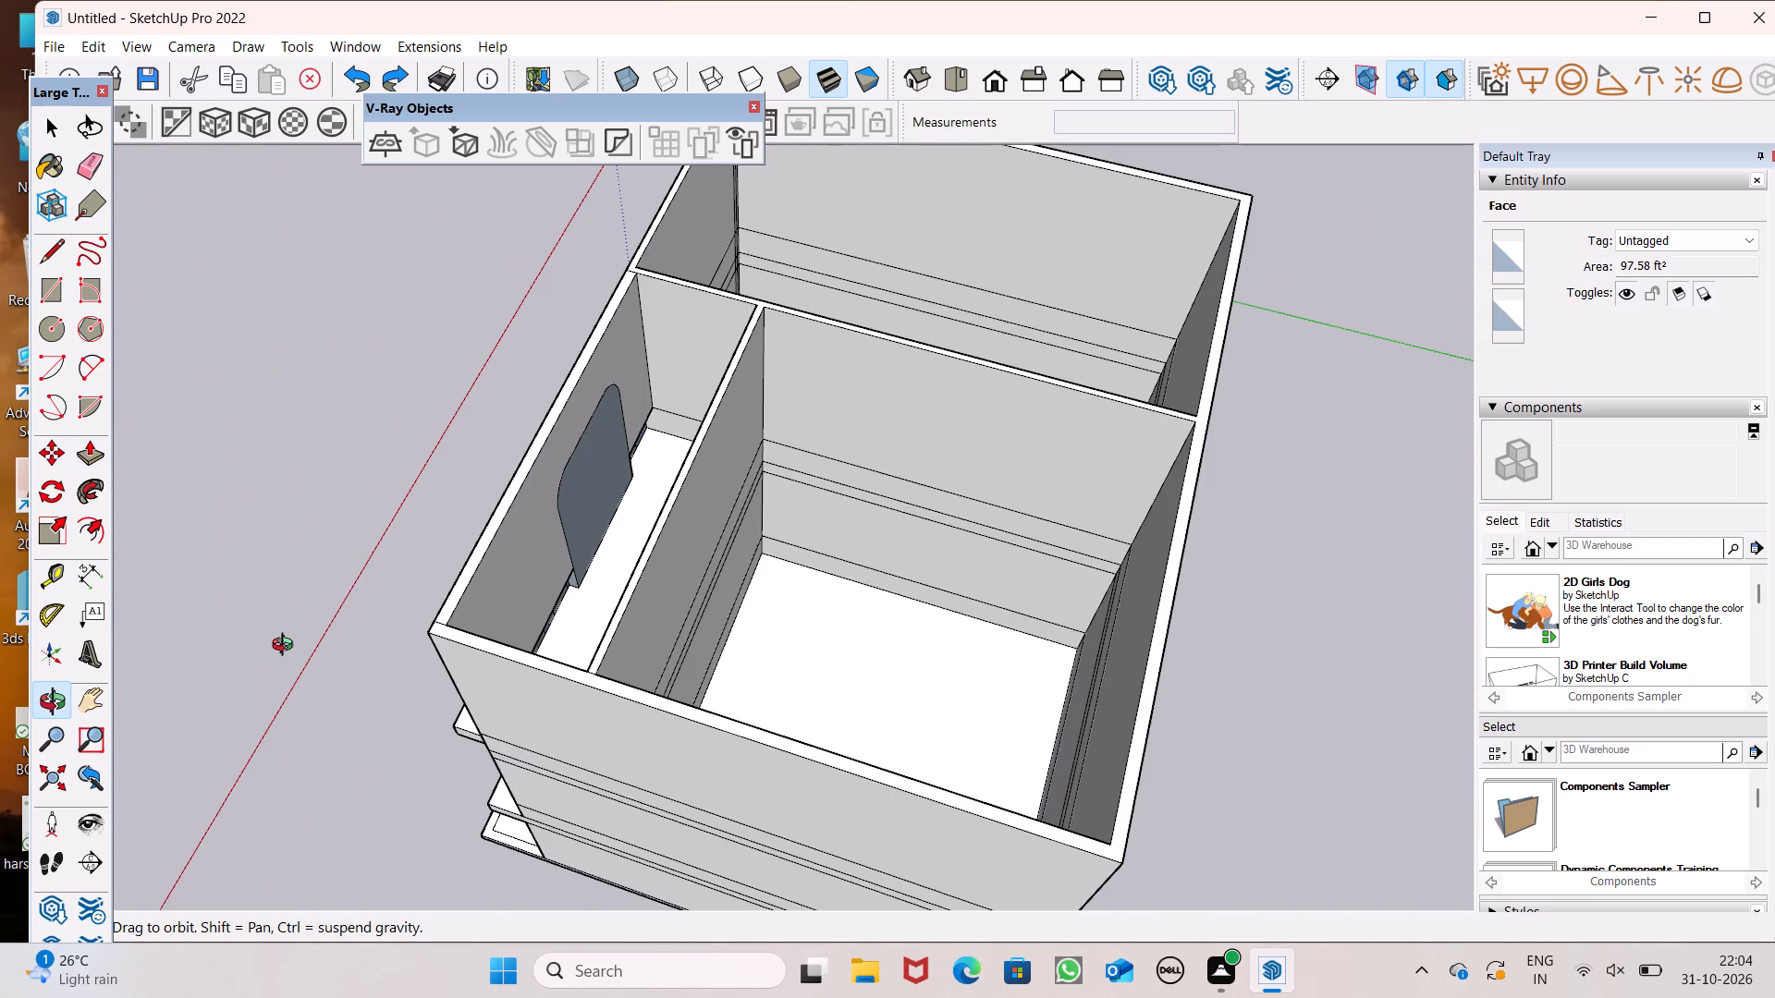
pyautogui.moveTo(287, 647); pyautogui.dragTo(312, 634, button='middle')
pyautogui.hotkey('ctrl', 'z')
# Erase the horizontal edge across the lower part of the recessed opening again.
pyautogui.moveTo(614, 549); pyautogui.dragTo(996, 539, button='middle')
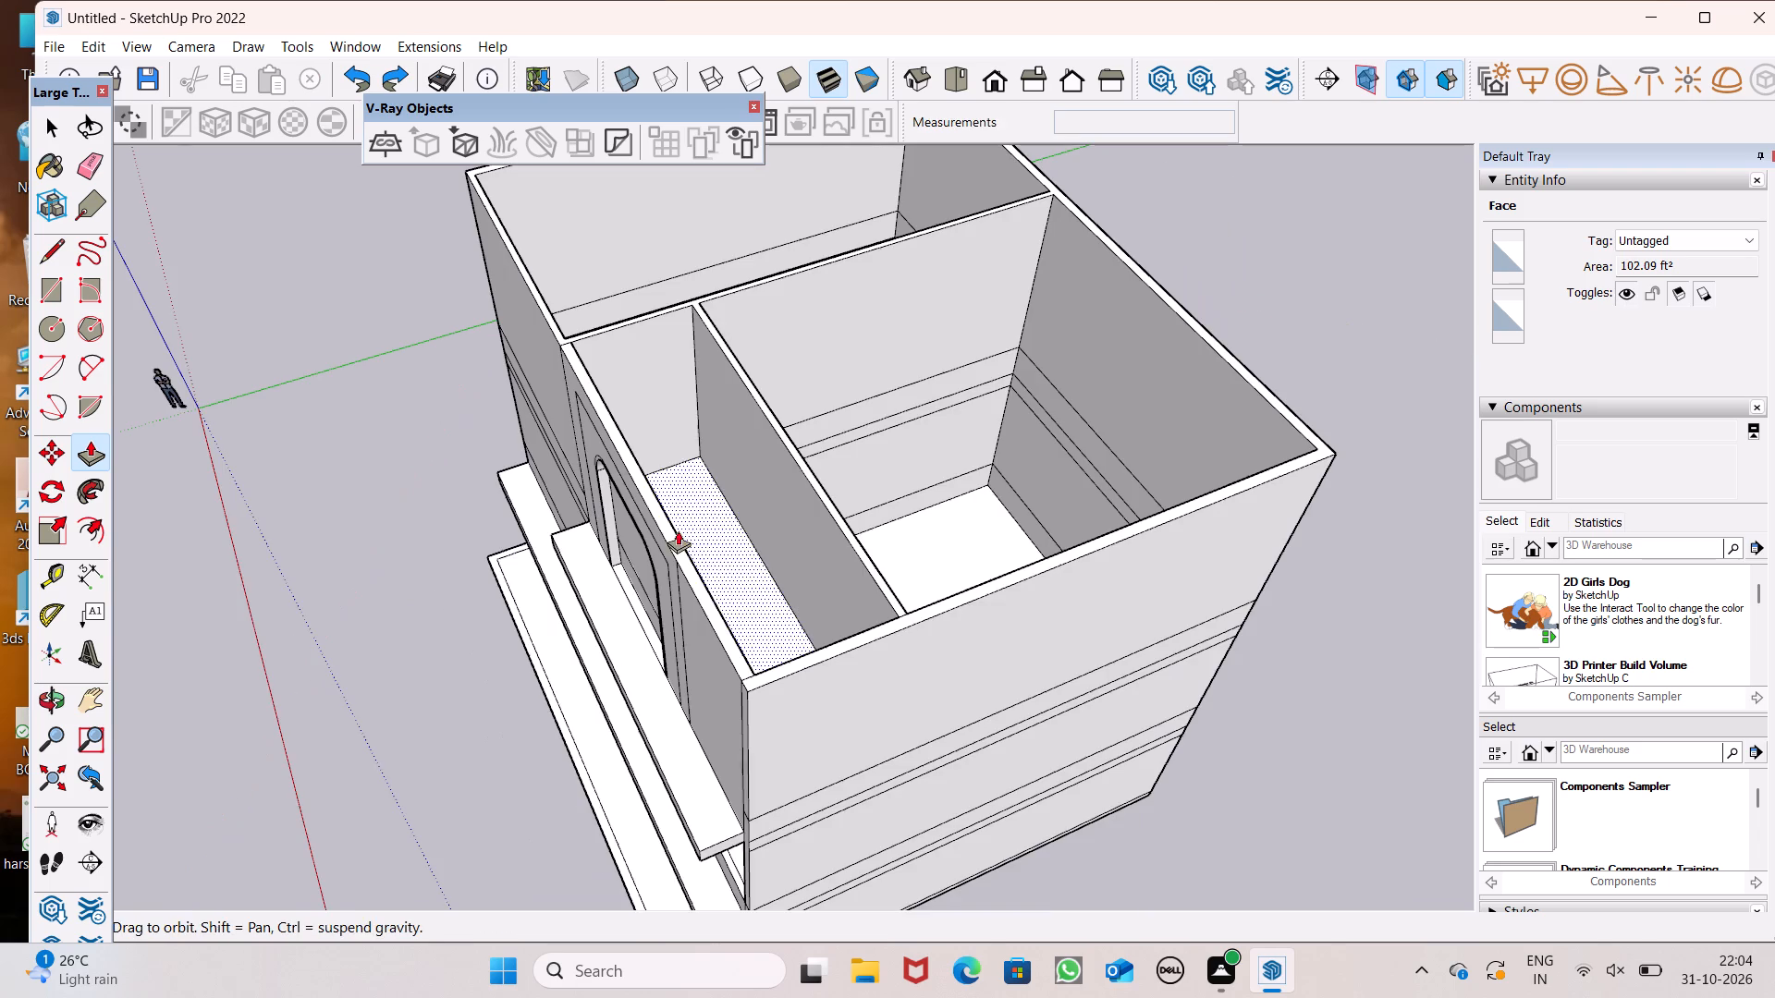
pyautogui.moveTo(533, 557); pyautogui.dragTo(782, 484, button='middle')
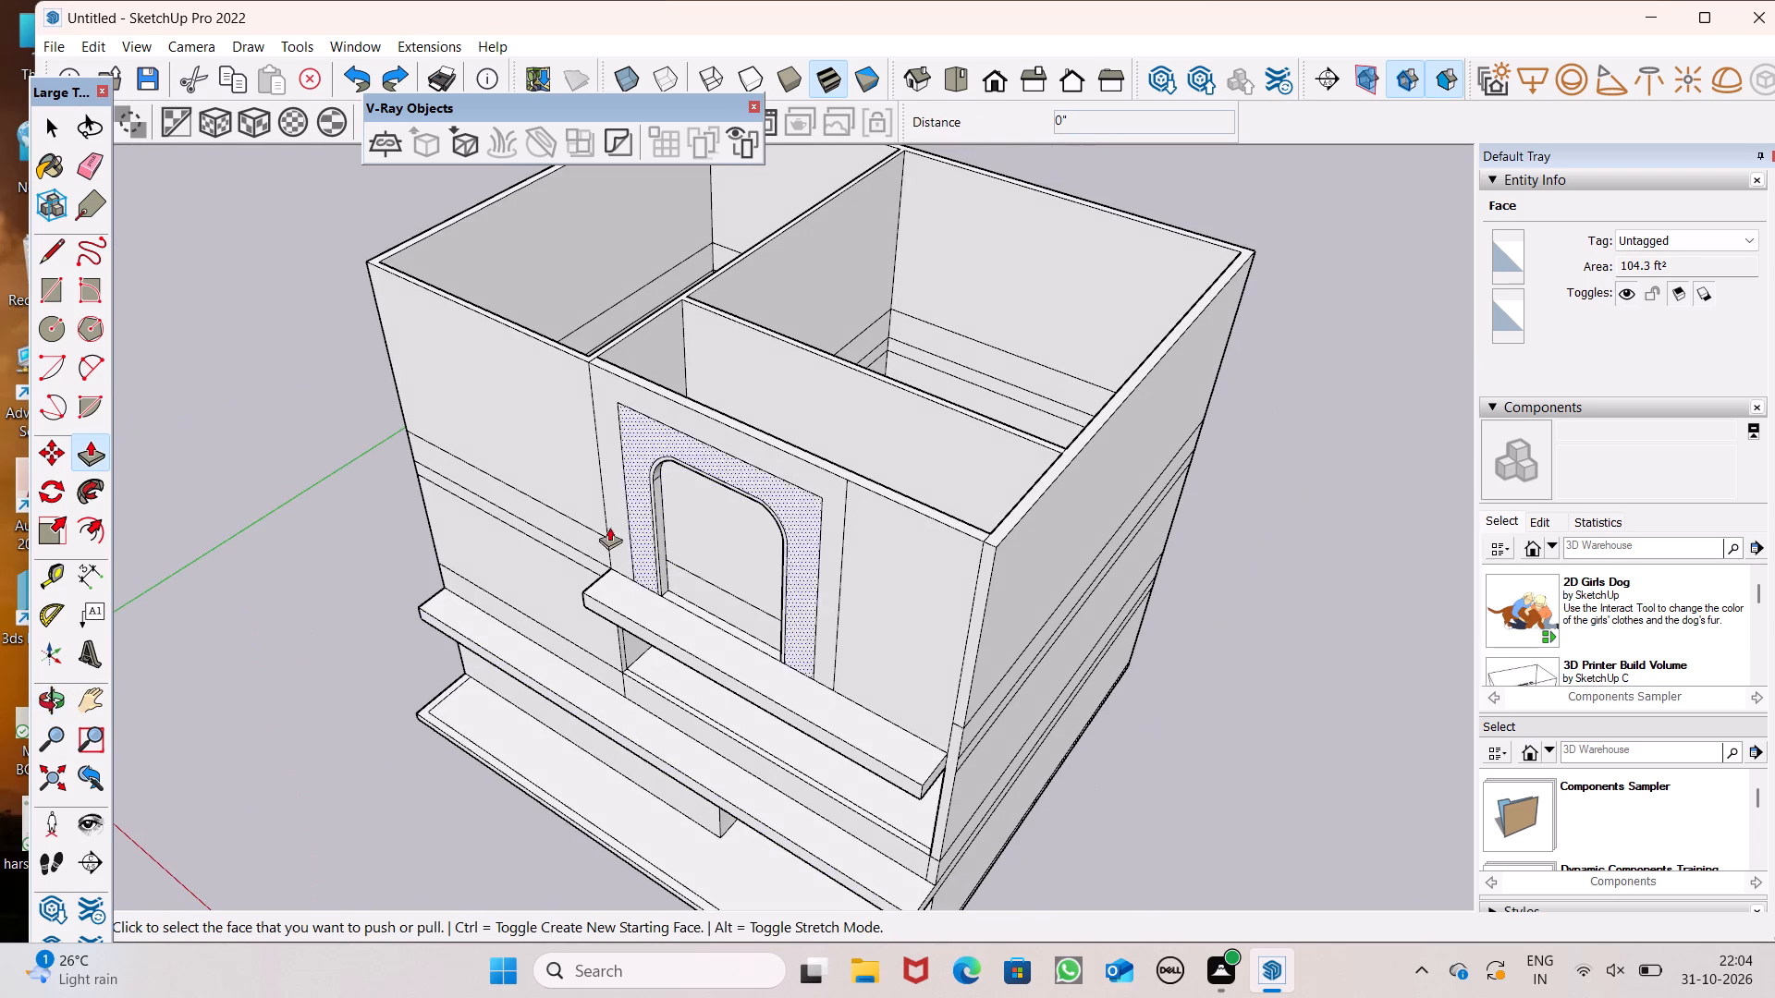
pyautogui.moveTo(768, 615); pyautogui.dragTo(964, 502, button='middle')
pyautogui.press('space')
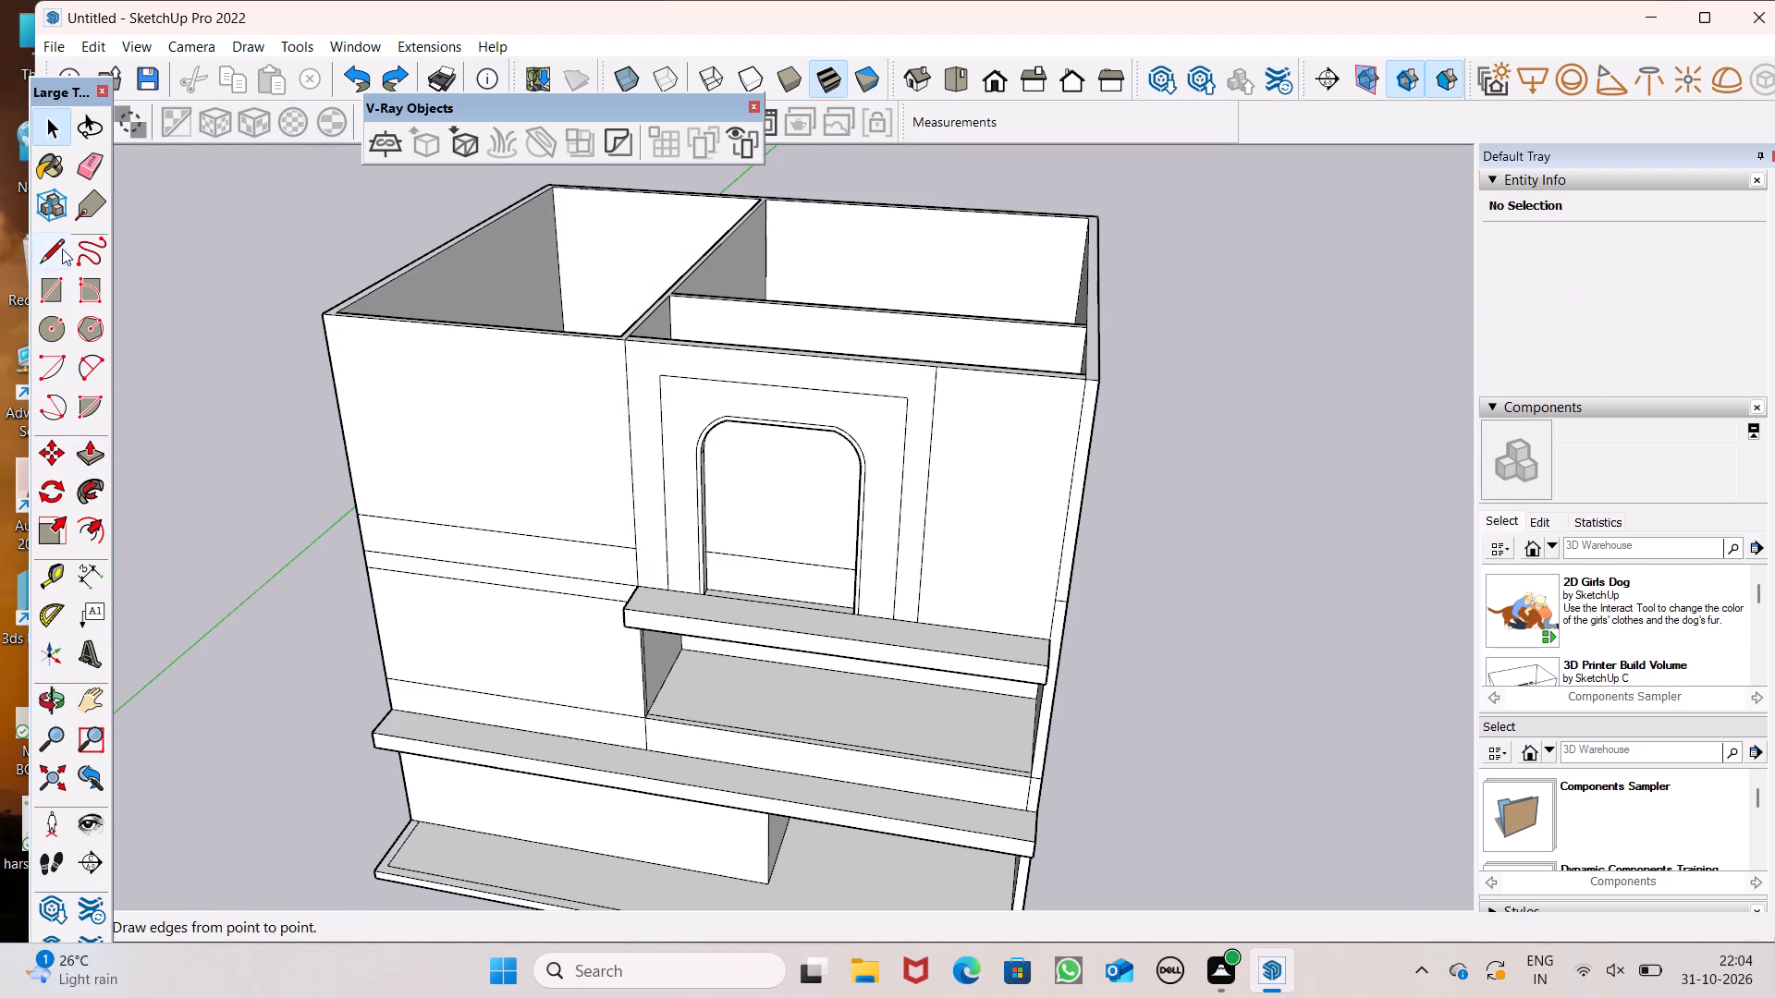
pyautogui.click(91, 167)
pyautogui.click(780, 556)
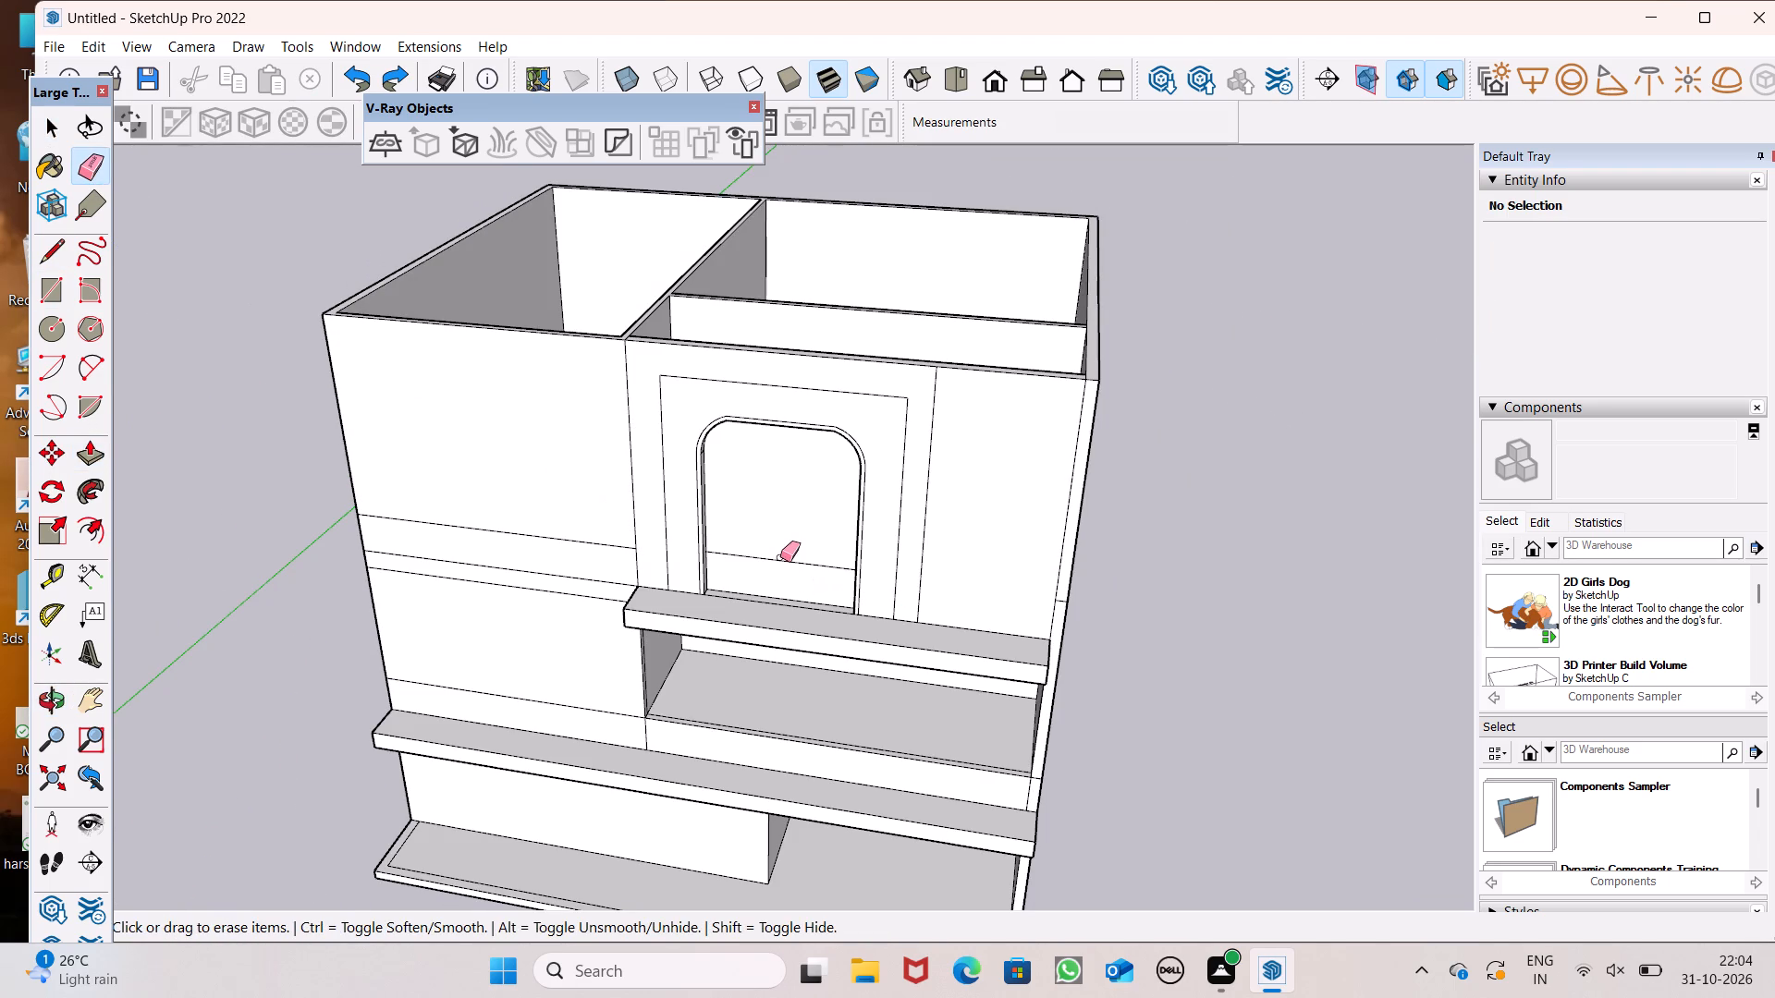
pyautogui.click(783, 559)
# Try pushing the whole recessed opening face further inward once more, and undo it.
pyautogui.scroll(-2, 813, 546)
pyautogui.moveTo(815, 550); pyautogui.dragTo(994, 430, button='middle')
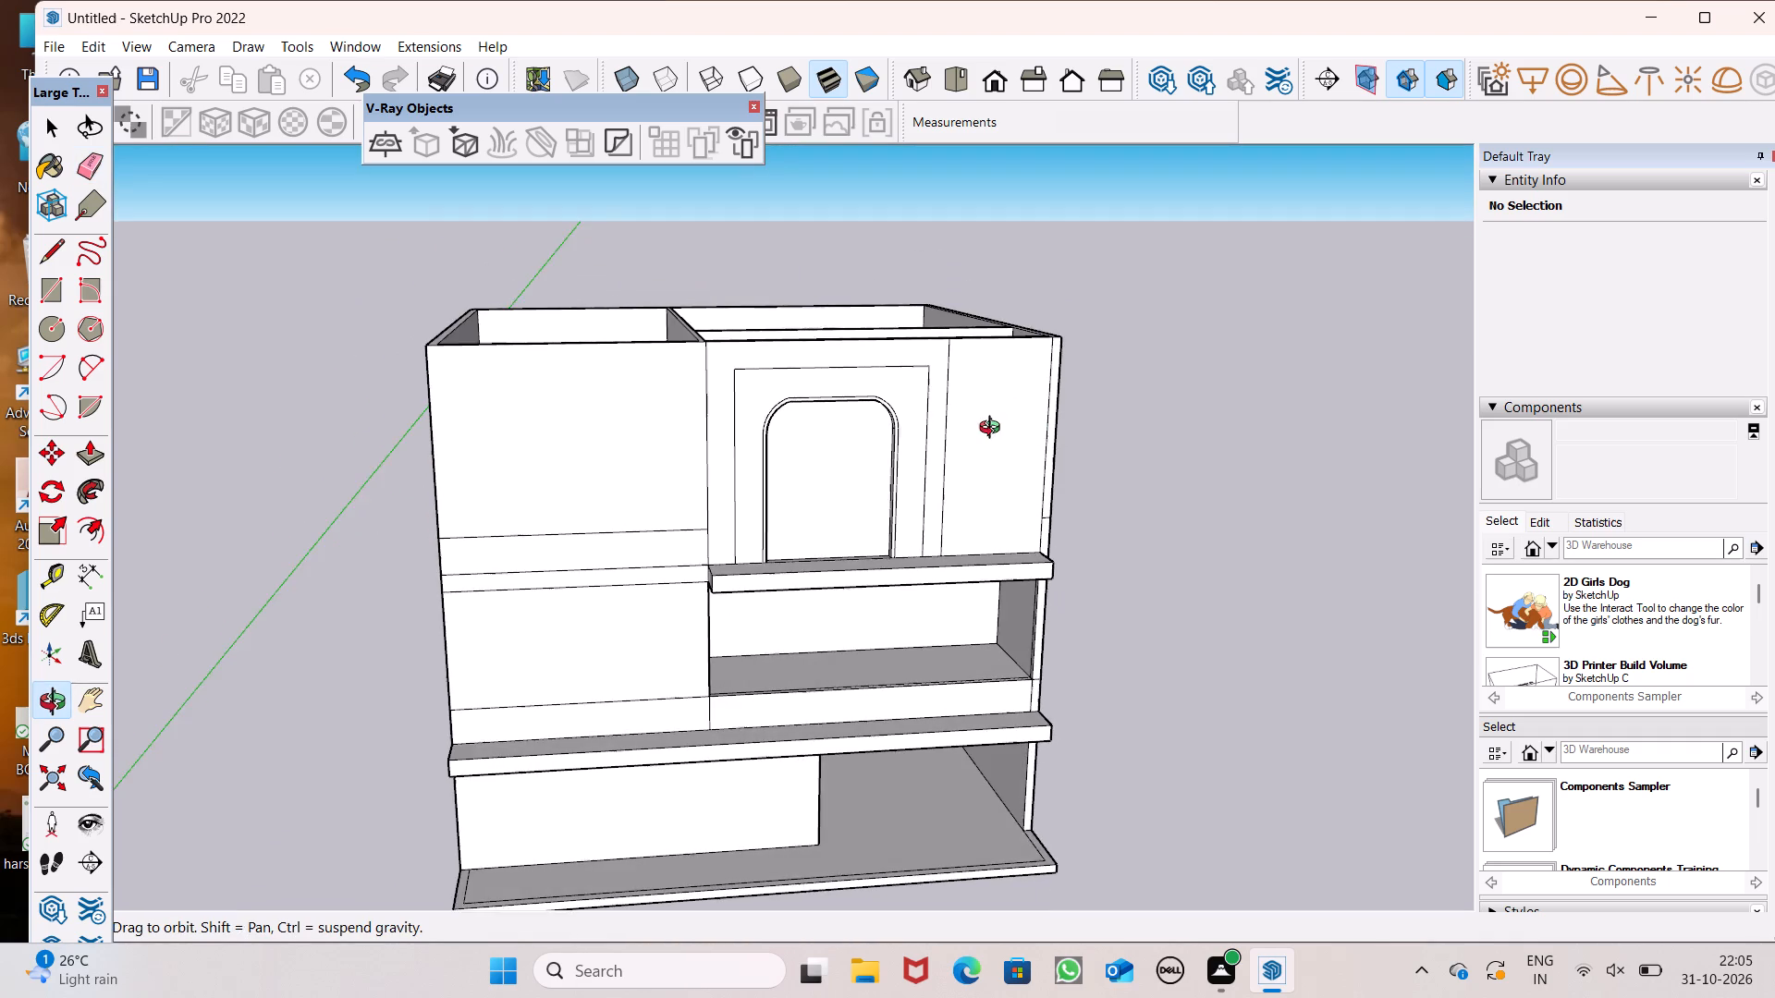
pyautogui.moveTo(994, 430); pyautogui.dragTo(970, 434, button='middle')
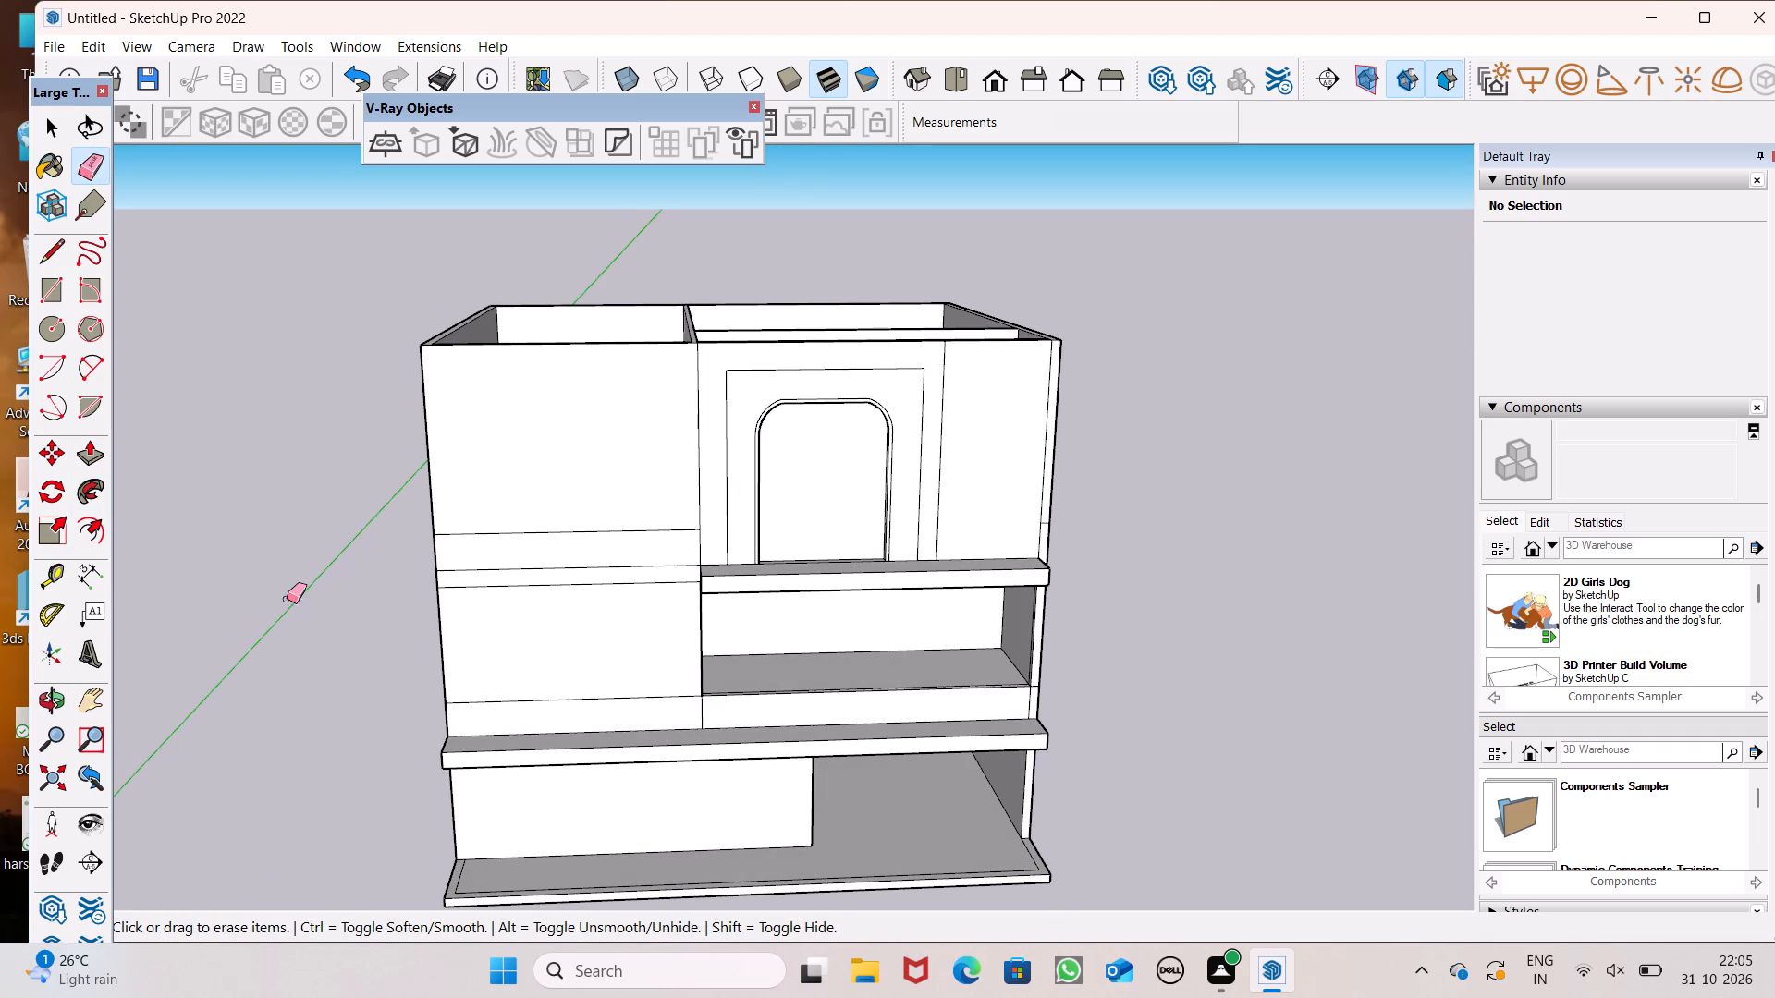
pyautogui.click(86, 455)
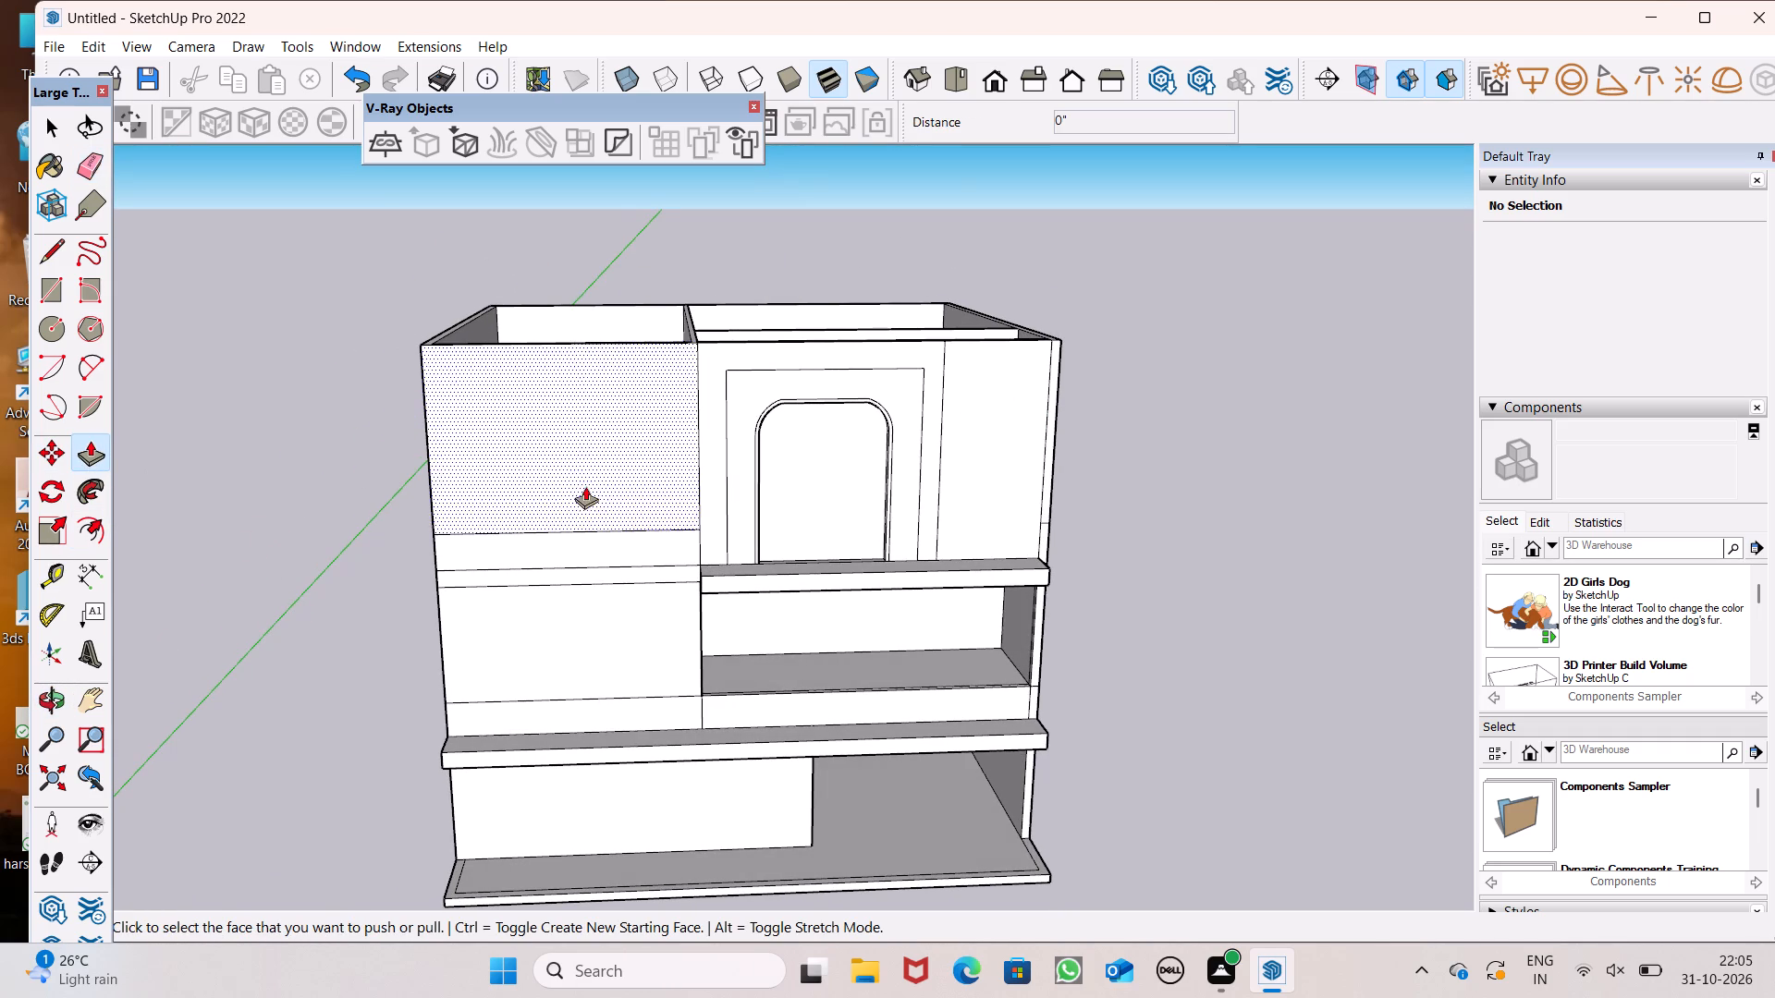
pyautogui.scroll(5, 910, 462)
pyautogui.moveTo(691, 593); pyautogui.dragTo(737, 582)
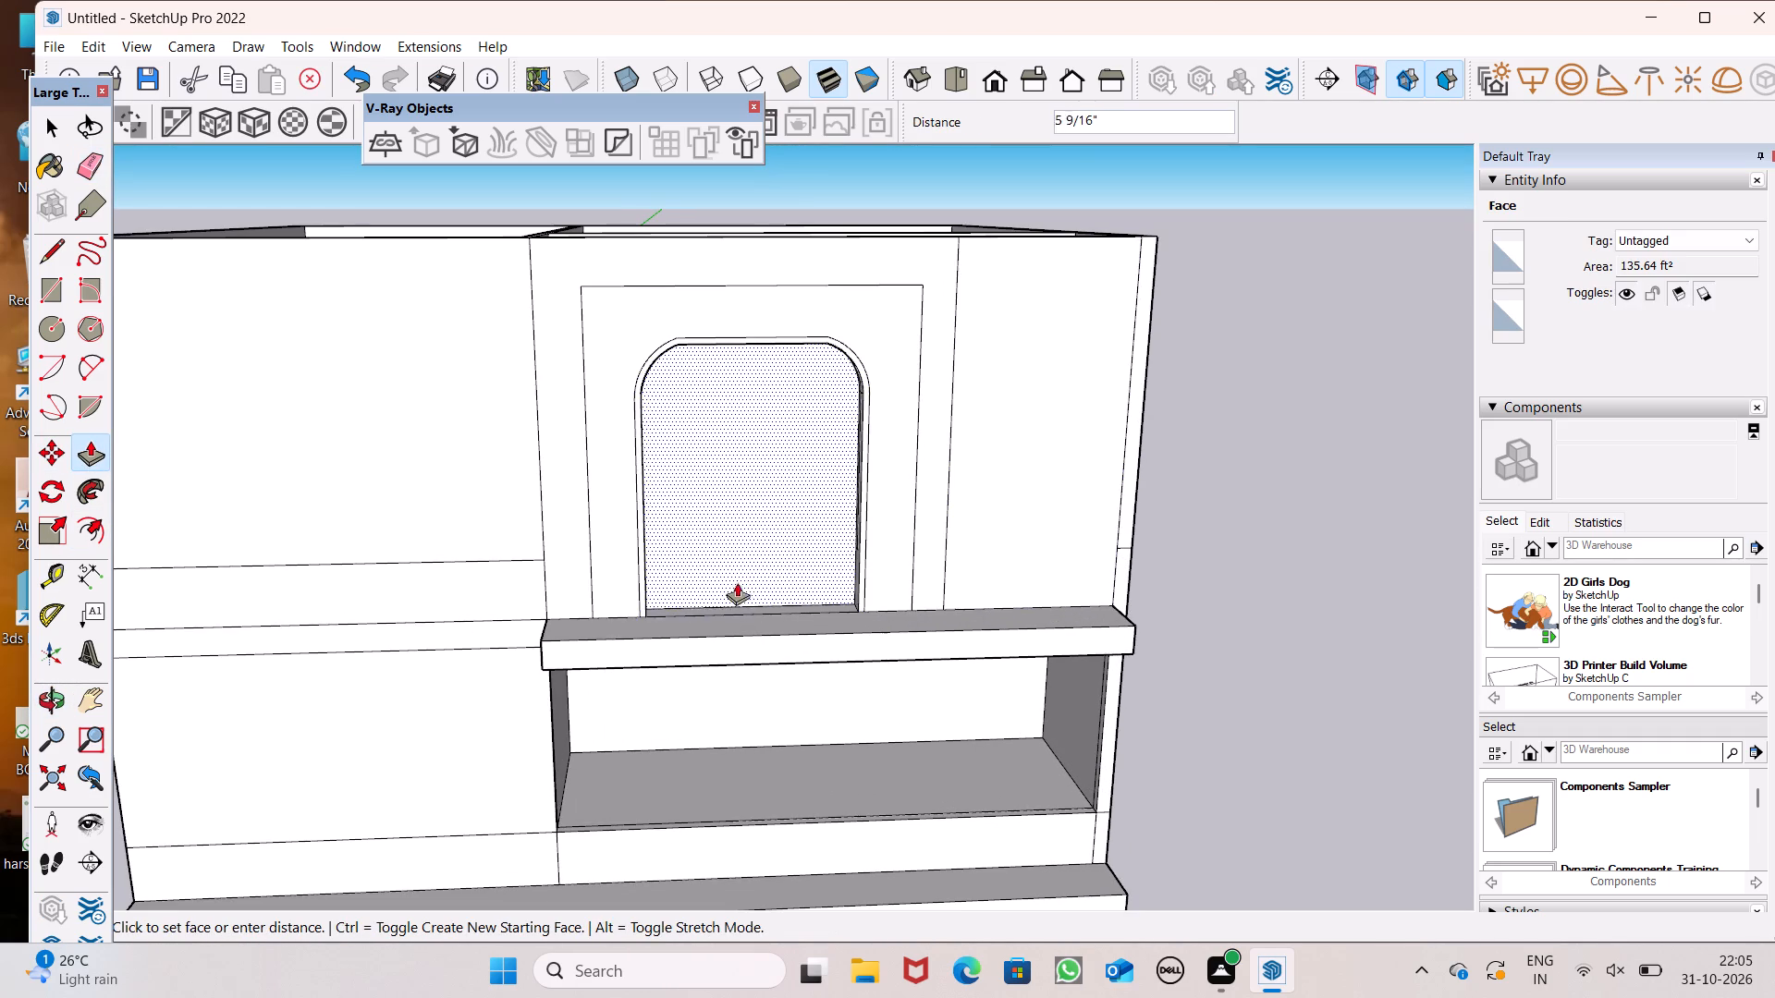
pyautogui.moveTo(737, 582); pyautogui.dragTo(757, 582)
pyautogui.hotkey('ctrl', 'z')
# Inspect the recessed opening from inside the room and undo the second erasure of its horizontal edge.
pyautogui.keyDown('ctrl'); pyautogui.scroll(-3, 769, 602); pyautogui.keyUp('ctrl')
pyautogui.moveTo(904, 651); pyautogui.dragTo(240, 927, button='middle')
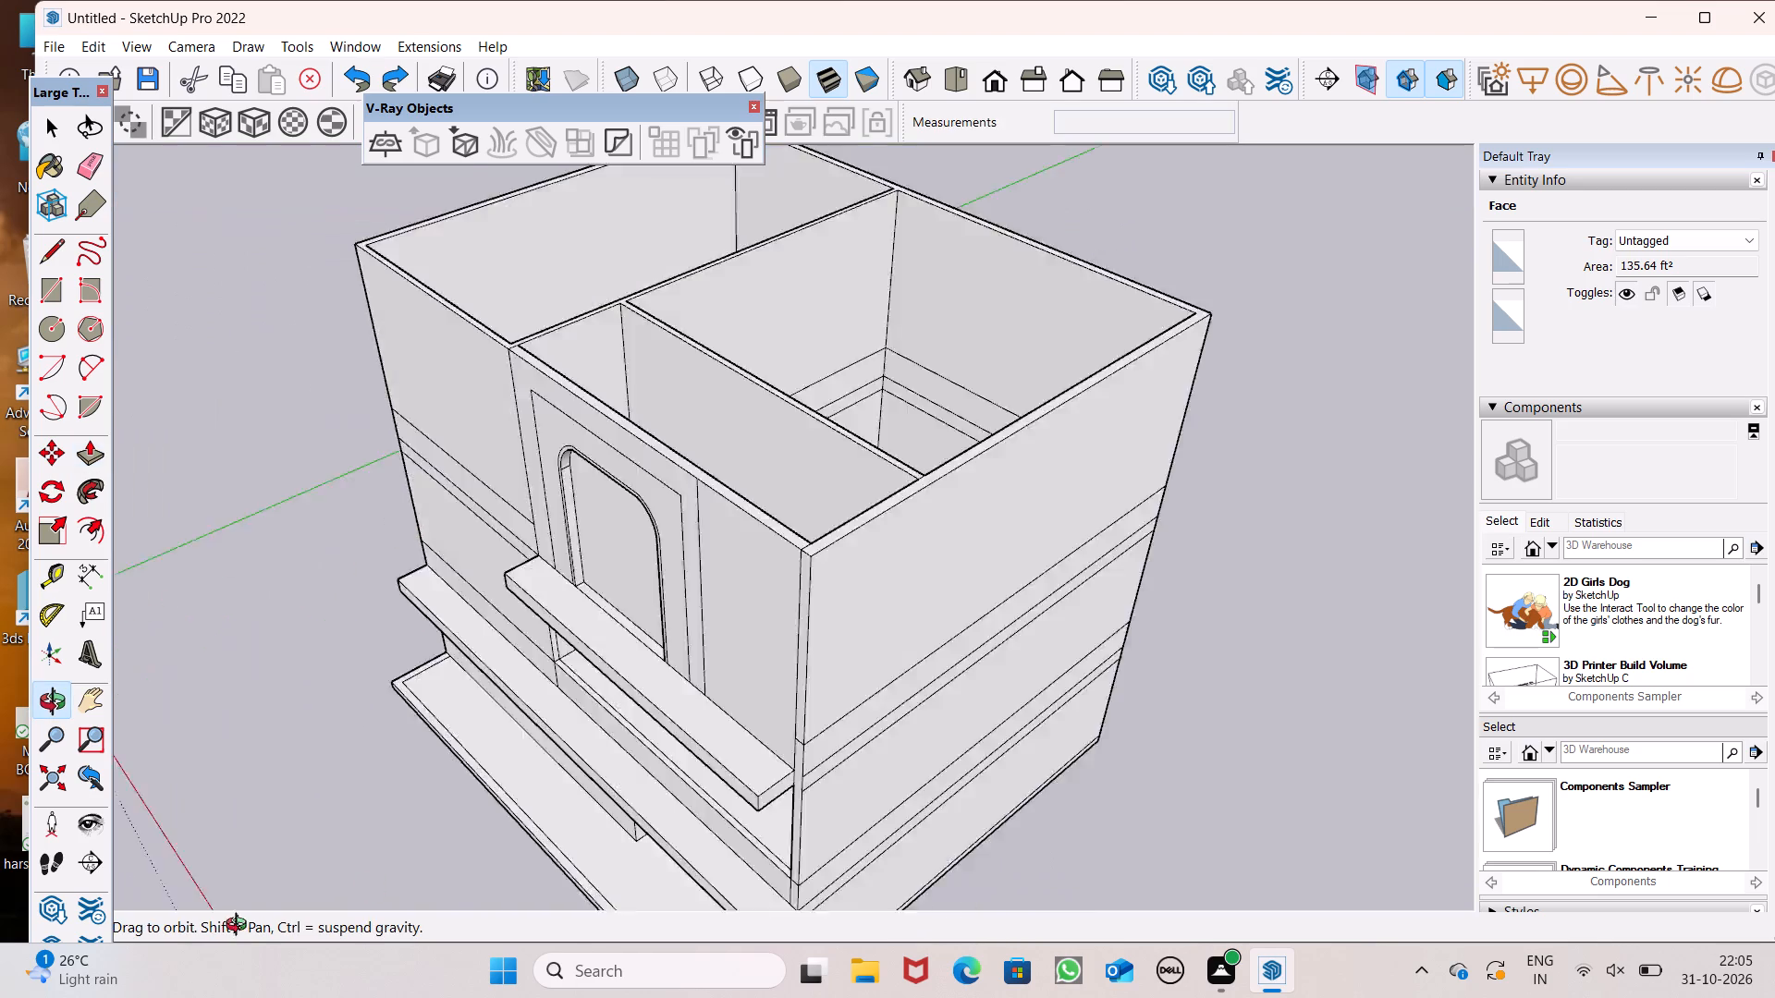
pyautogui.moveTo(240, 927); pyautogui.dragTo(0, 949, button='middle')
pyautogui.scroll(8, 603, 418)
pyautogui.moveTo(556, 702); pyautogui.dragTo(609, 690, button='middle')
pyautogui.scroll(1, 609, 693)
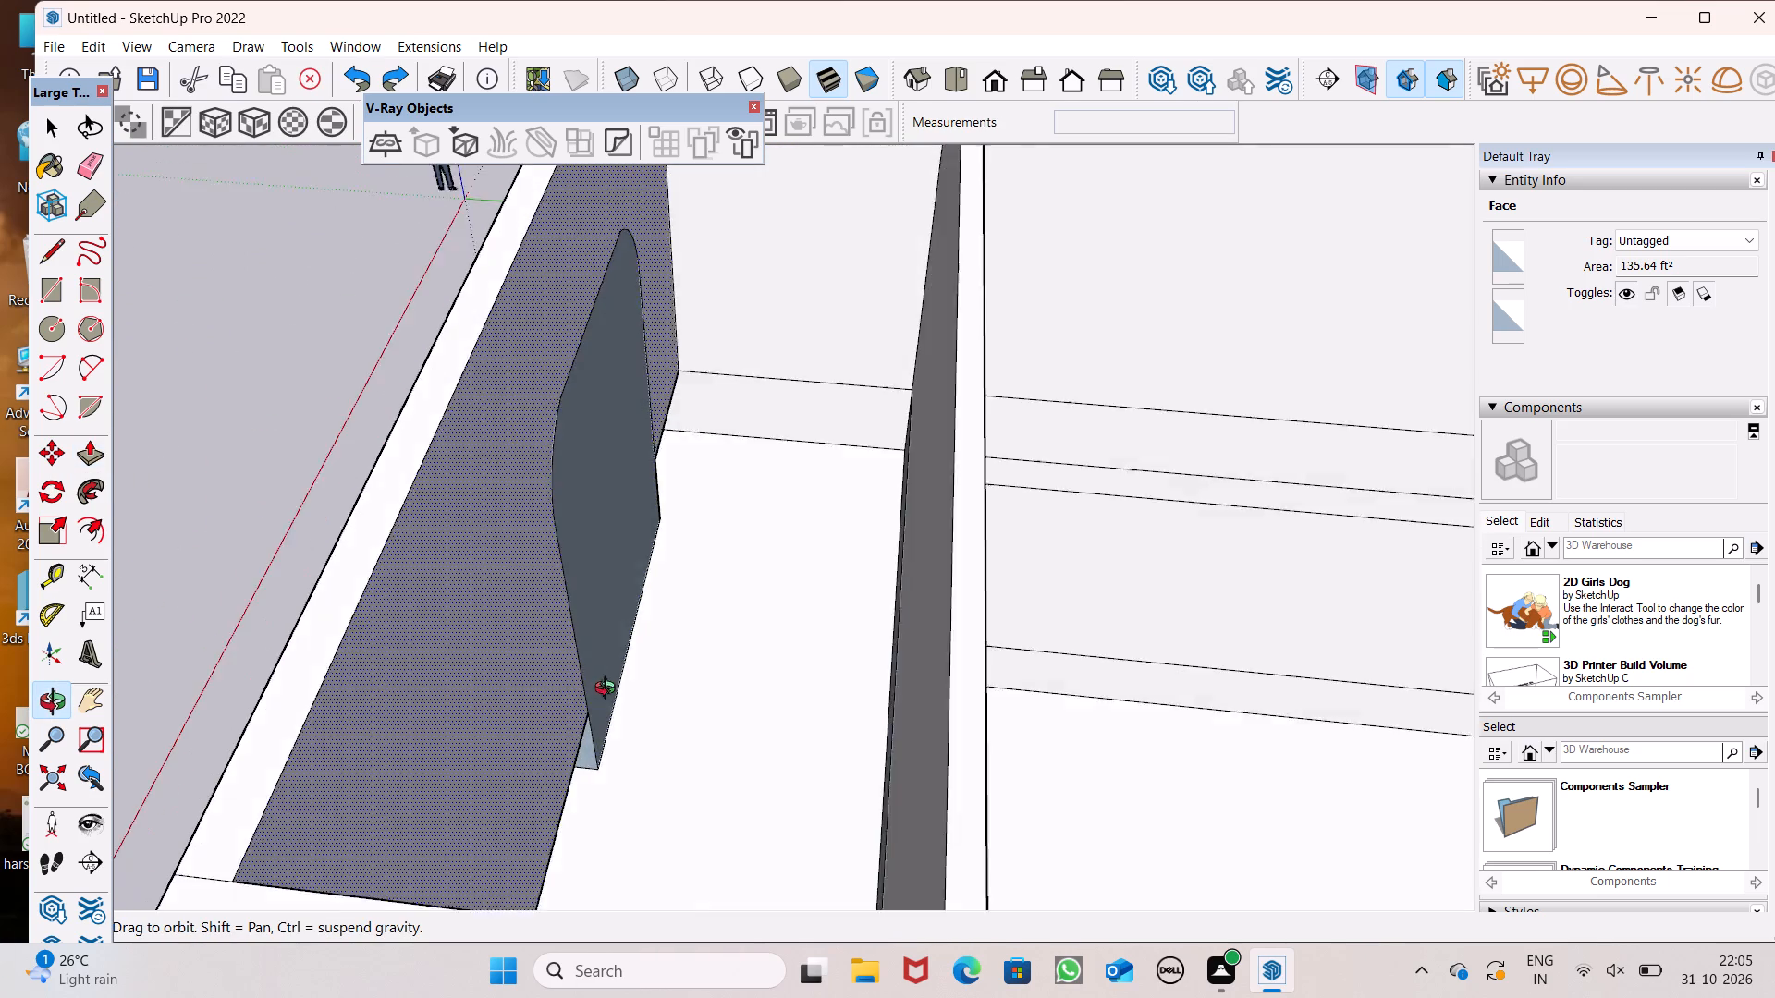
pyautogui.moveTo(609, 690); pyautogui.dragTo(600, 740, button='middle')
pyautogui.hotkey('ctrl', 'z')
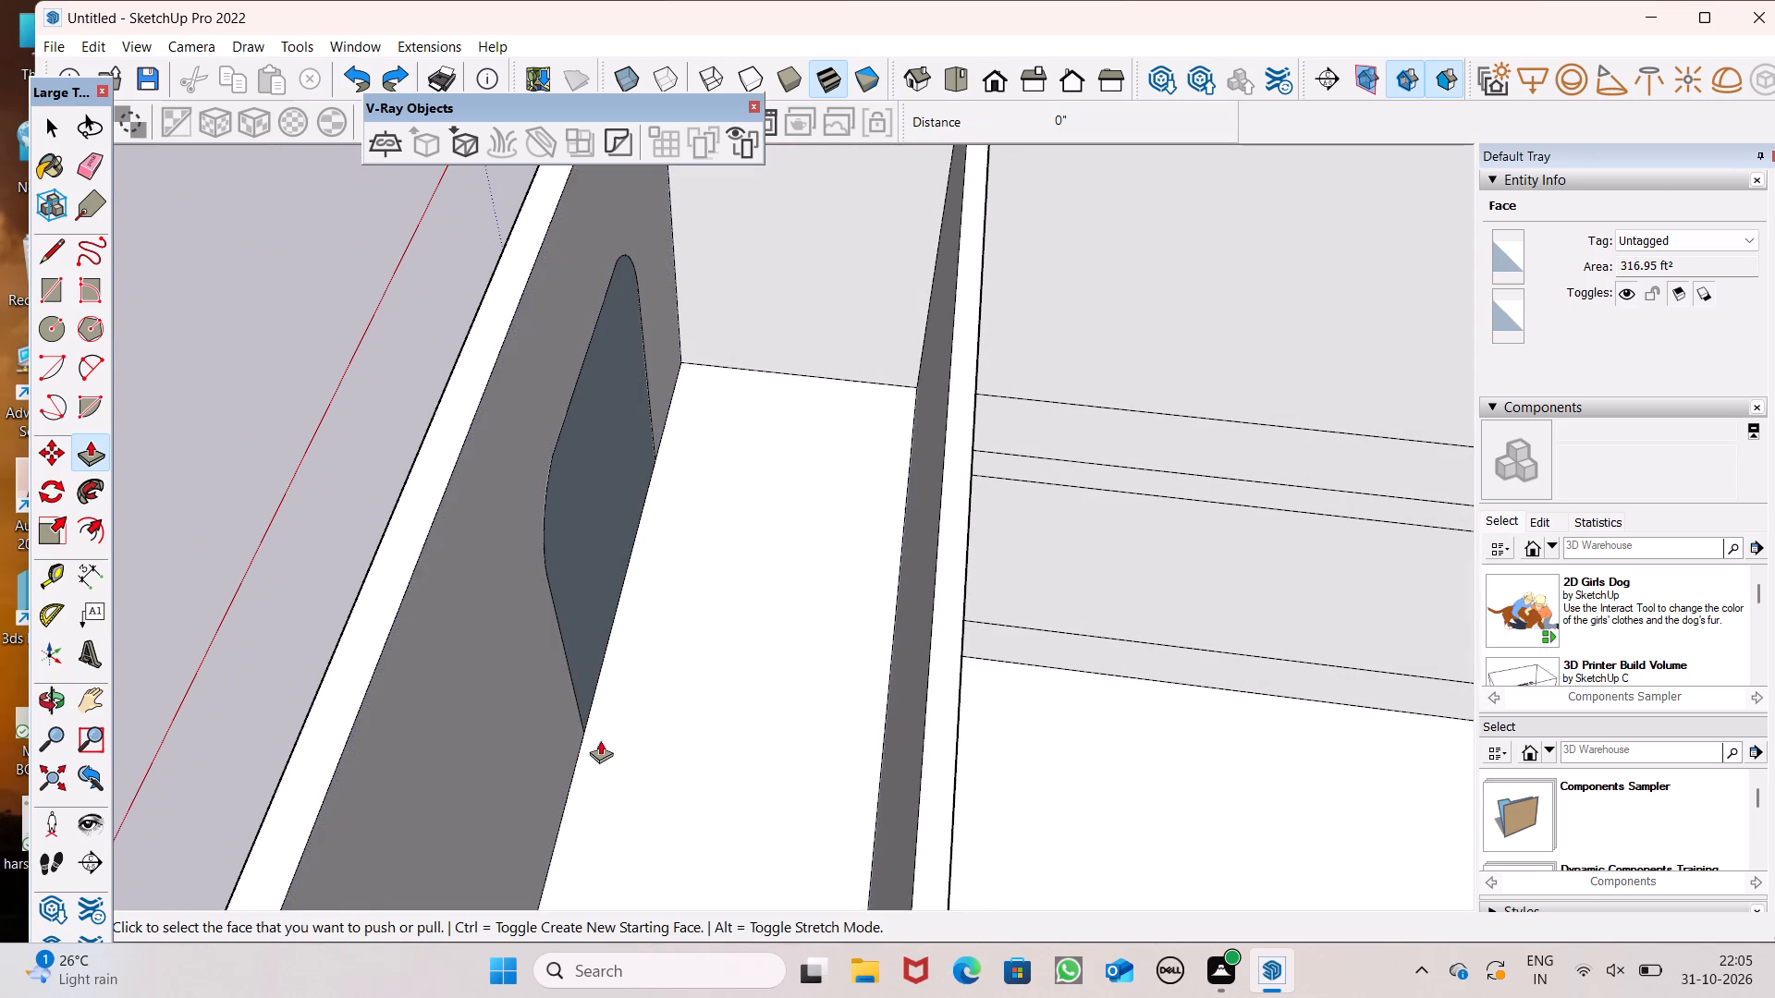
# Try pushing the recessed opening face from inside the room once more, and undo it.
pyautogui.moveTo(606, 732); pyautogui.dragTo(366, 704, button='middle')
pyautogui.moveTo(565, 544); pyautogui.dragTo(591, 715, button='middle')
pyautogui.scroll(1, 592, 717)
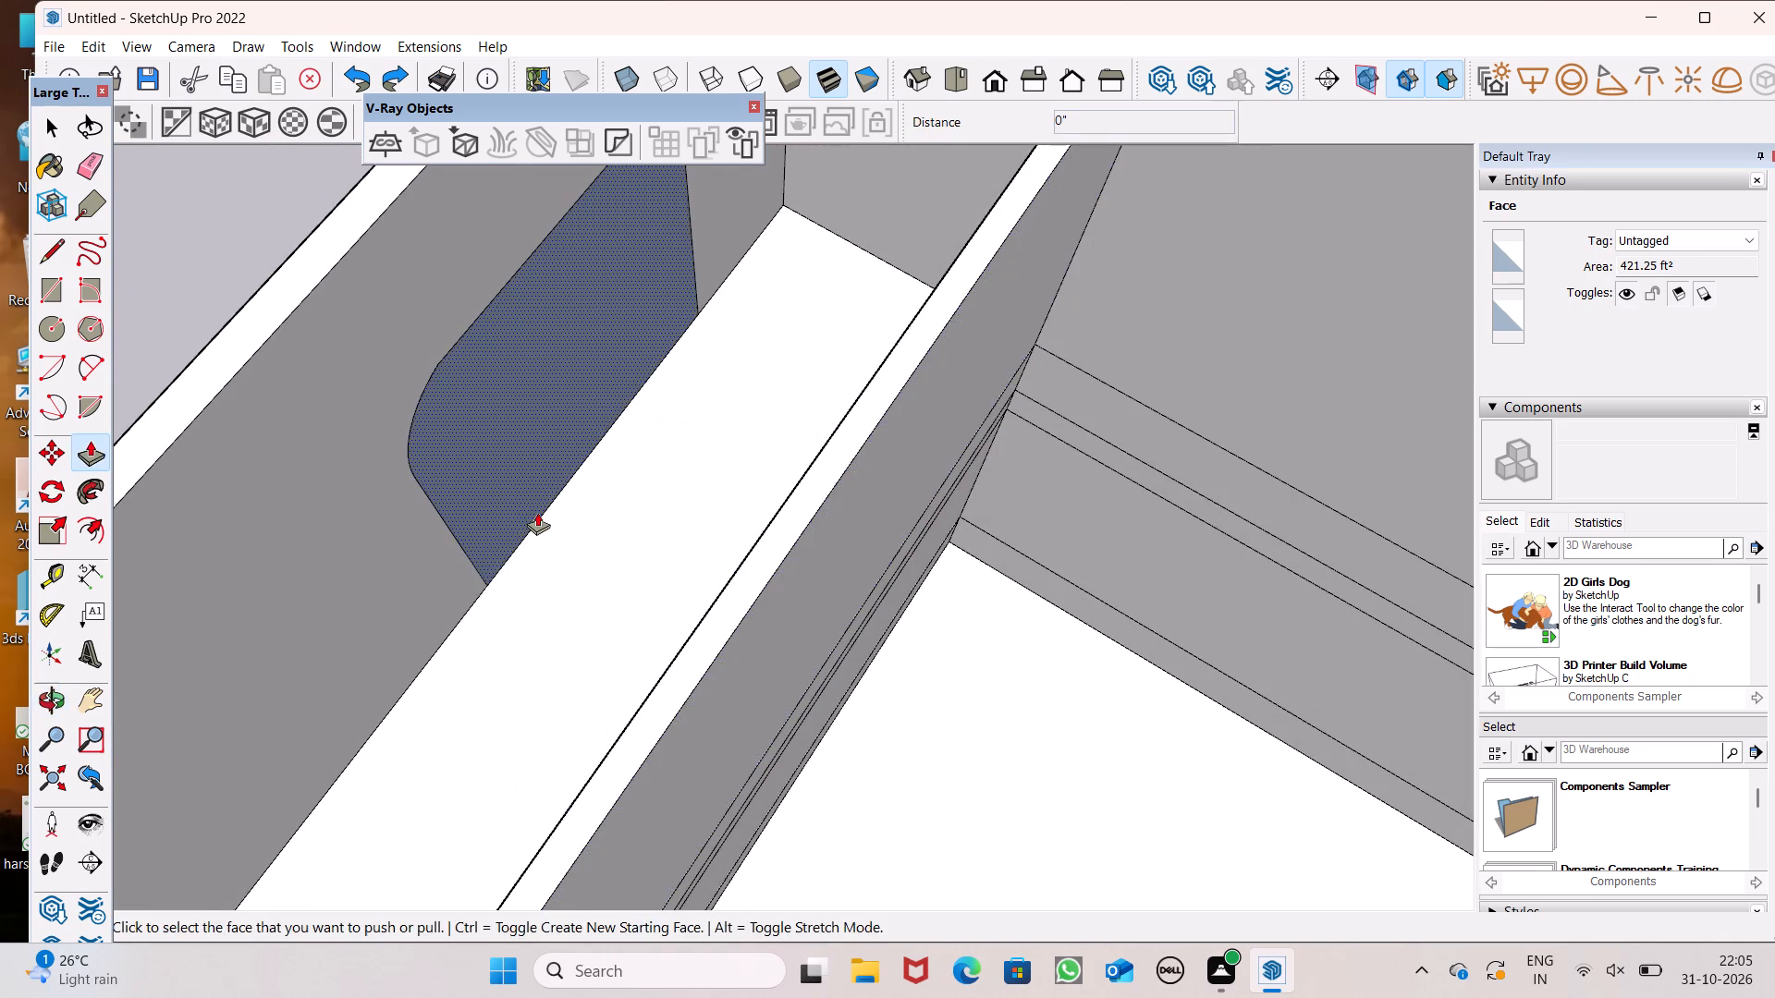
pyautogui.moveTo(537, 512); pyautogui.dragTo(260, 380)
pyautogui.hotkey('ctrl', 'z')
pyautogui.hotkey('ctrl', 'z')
# Undo the round-cornered opening and its surrounding panel work back to the plain inner face with its dashed guides on the uppermost wall.
pyautogui.moveTo(415, 532); pyautogui.dragTo(1047, 422, button='middle')
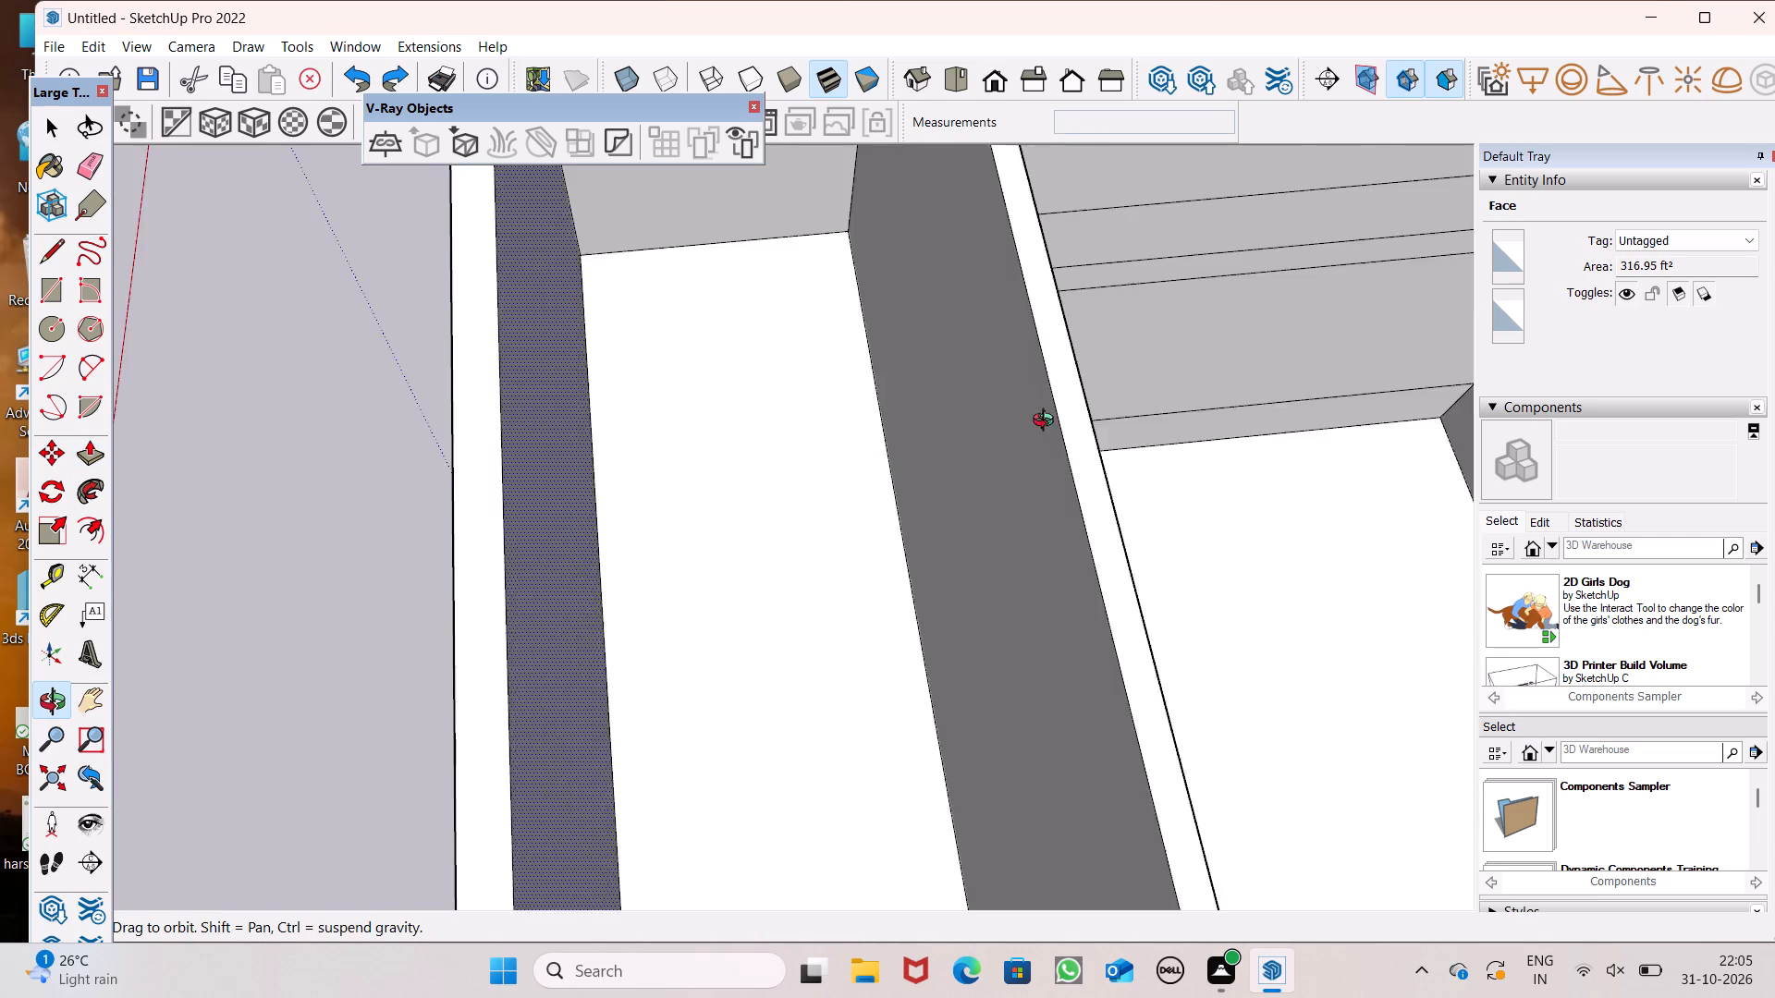
pyautogui.moveTo(1047, 422); pyautogui.dragTo(1331, 339, button='middle')
pyautogui.scroll(-6, 874, 510)
pyautogui.moveTo(777, 651); pyautogui.dragTo(1416, 355, button='middle')
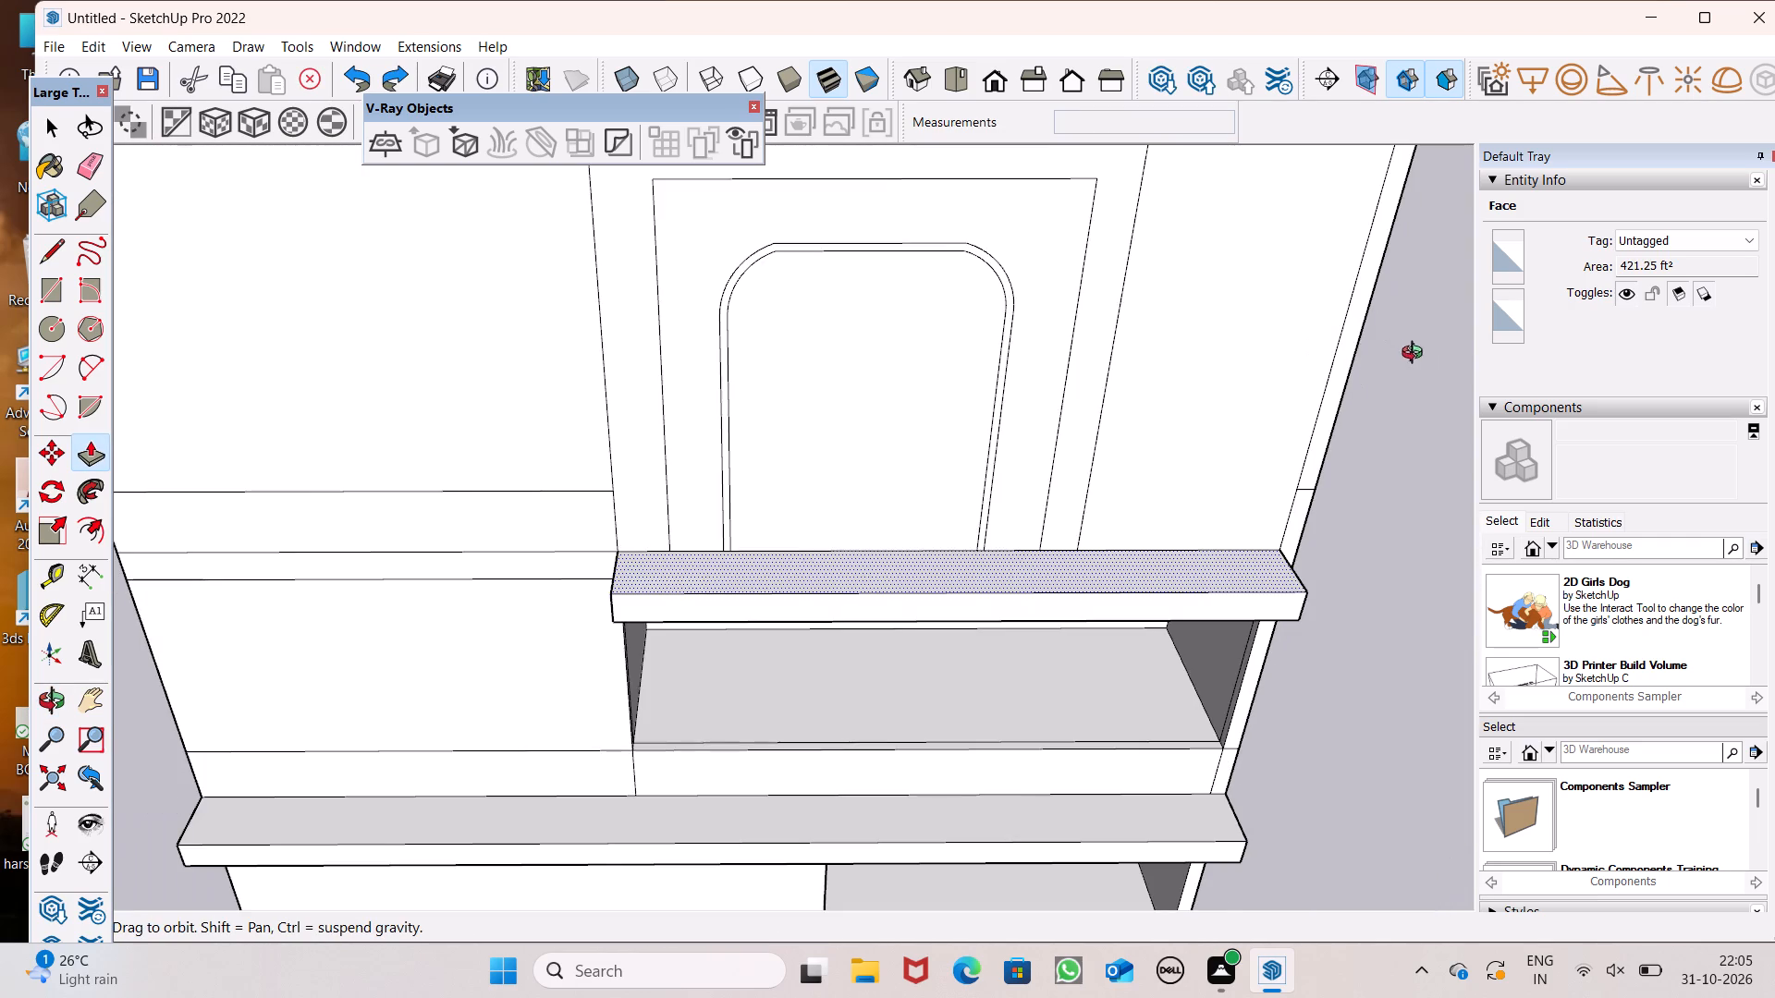
pyautogui.moveTo(1416, 355); pyautogui.dragTo(1774, 899, button='middle')
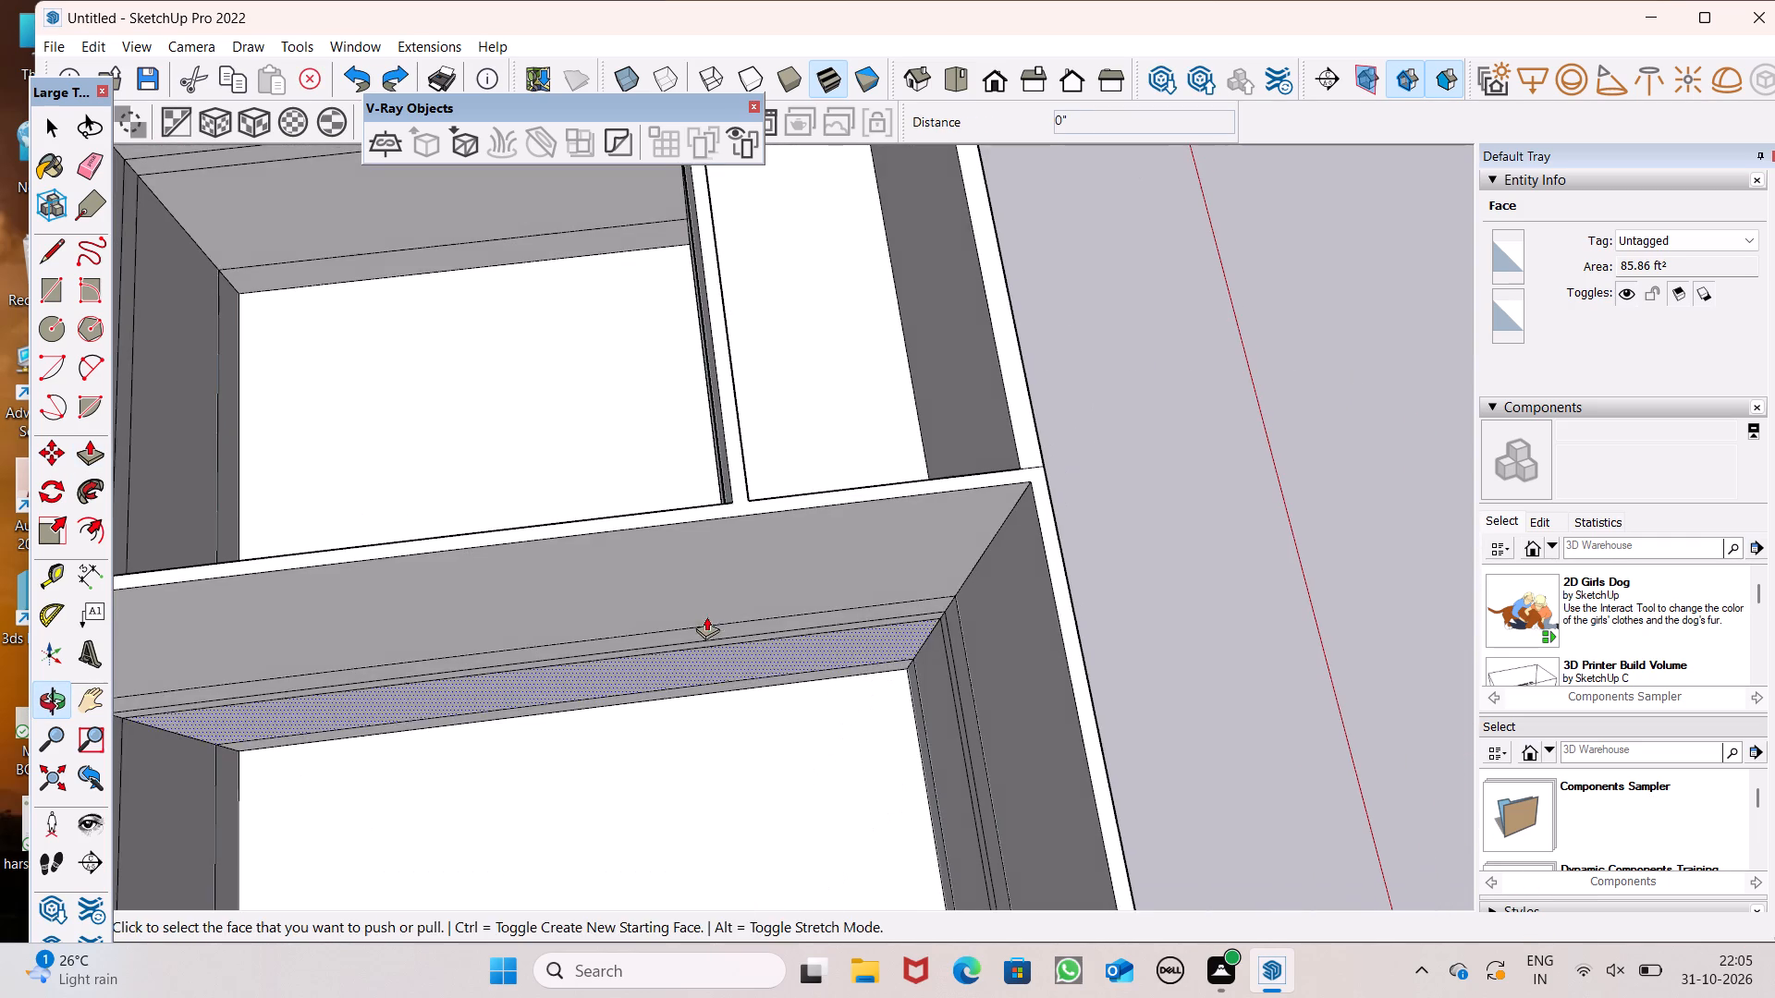
pyautogui.moveTo(1012, 540); pyautogui.dragTo(249, 284, button='middle')
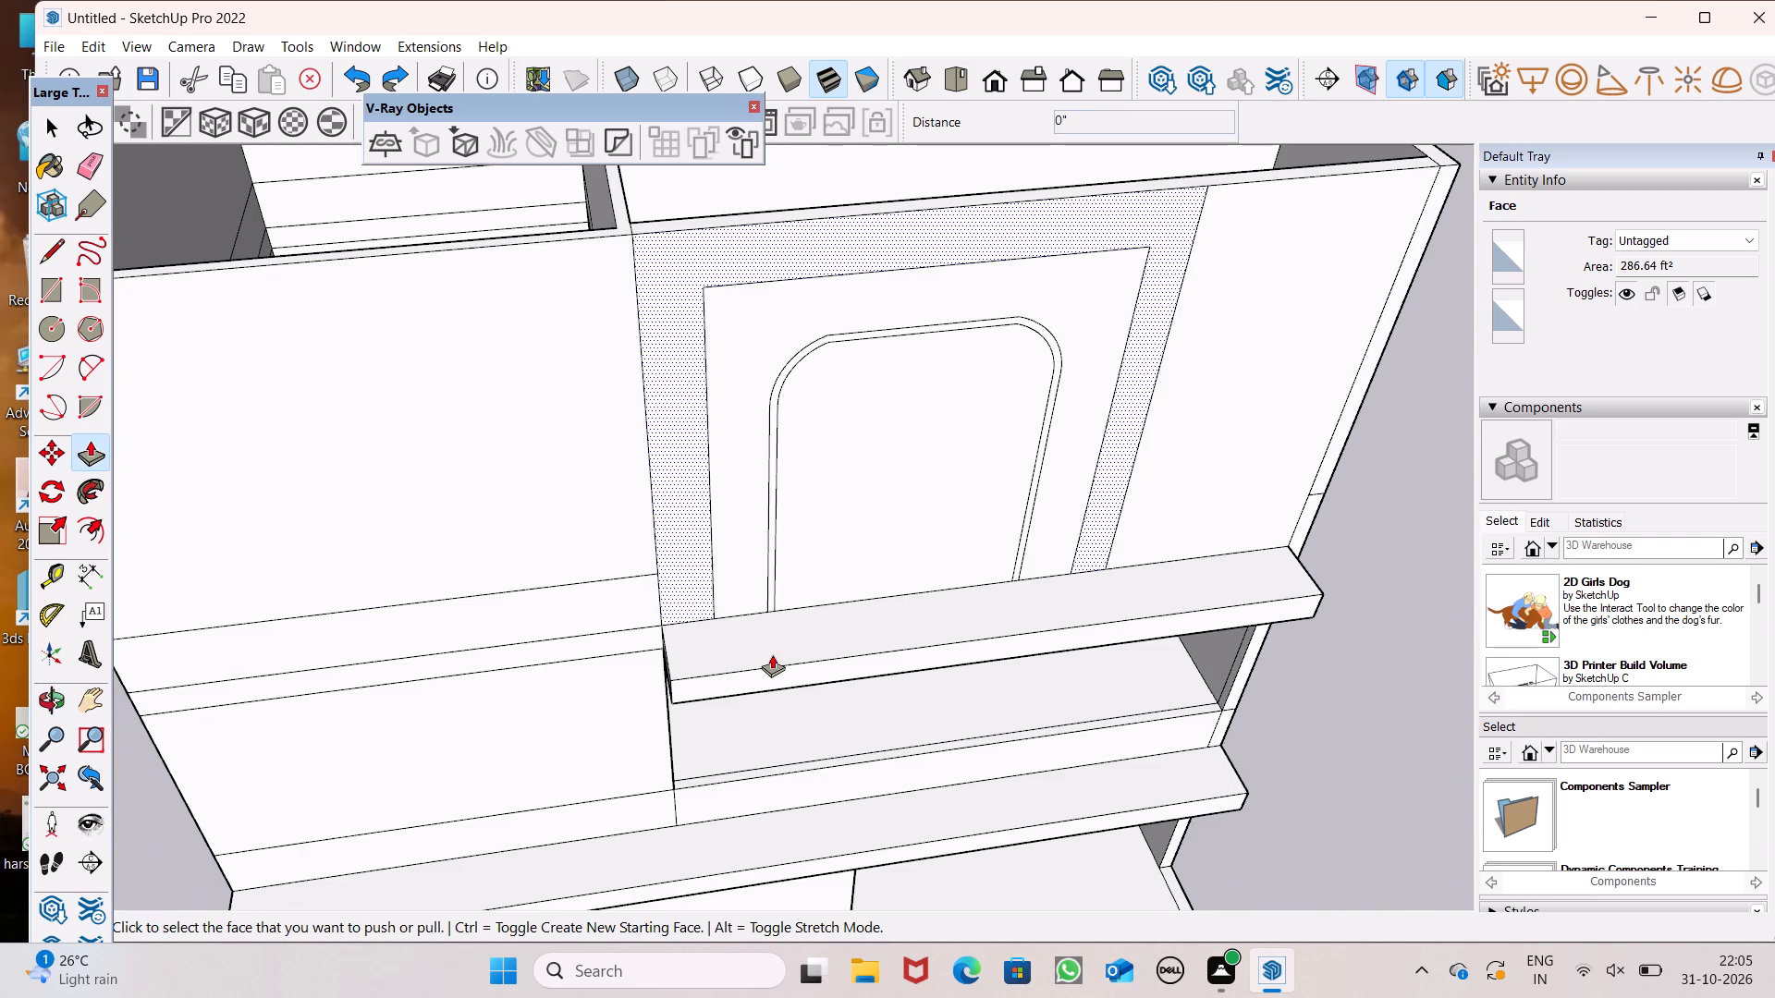
pyautogui.hotkey('ctrl', 'z')
pyautogui.hotkey('ctrl', 'z')
pyautogui.hotkey('ctrl', 'z')
pyautogui.hotkey('ctrl', 'z')
pyautogui.hotkey('ctrl', 'z')
pyautogui.hotkey('ctrl', 'z')
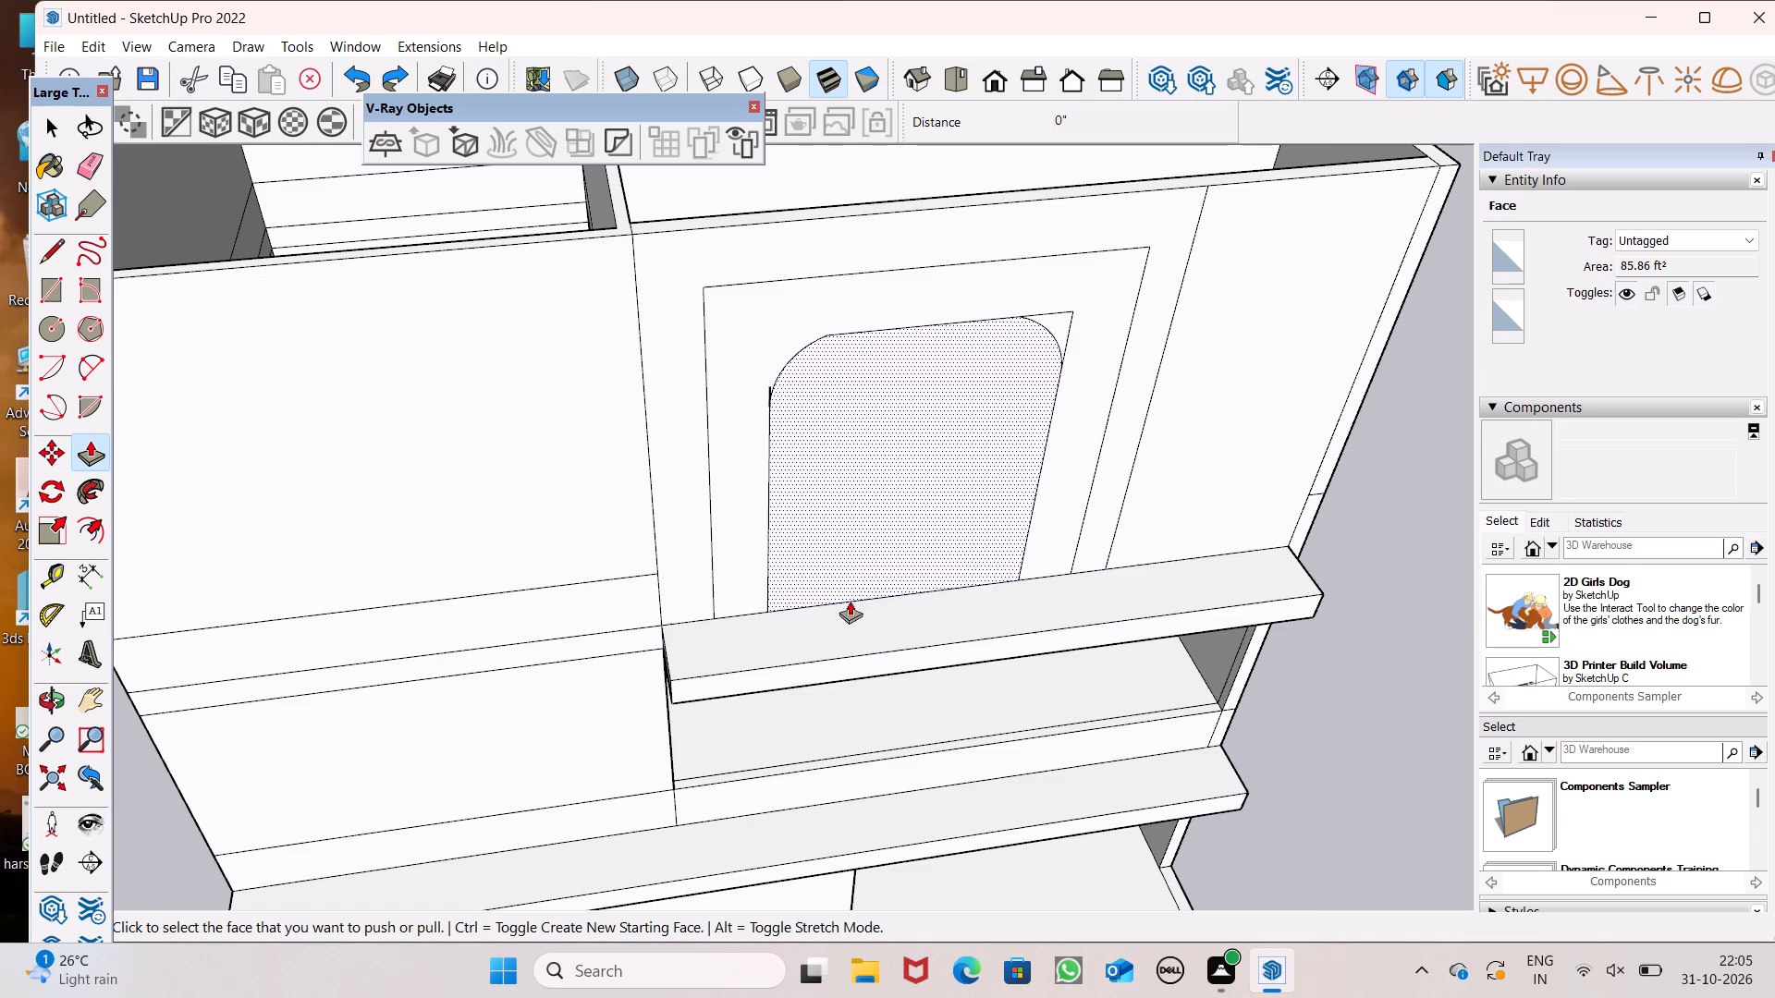
pyautogui.hotkey('ctrl', 'z')
pyautogui.hotkey('ctrl', 'z')
pyautogui.hotkey('ctrl', 'z')
pyautogui.hotkey('ctrl', 'z')
pyautogui.hotkey('ctrl', 'z')
pyautogui.hotkey('ctrl', 'z')
pyautogui.hotkey('ctrl', 'z')
pyautogui.hotkey('ctrl', 'z')
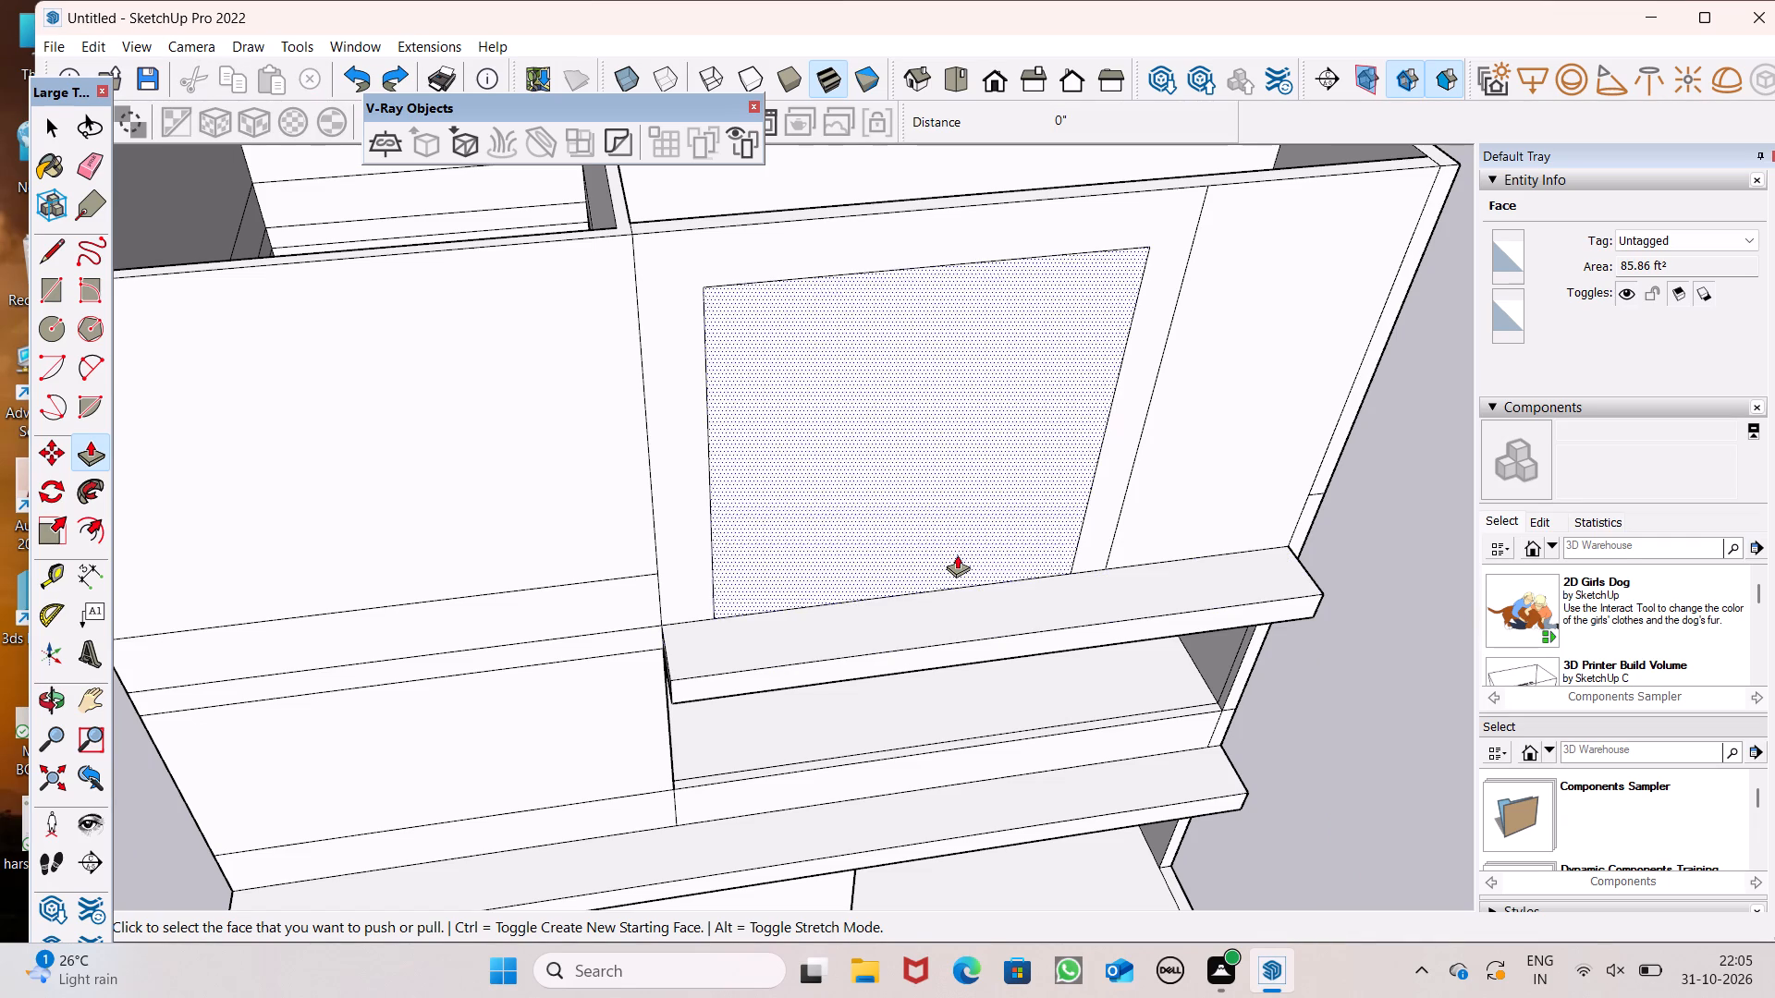
pyautogui.hotkey('ctrl', 'z')
pyautogui.hotkey('ctrl', 'z')
pyautogui.hotkey('ctrl', 'z')
# Draw an 18' vertical edge along the outer dashed guide, from the uppermost wall's top edge down to the ledge.
pyautogui.moveTo(925, 544); pyautogui.dragTo(761, 409, button='middle')
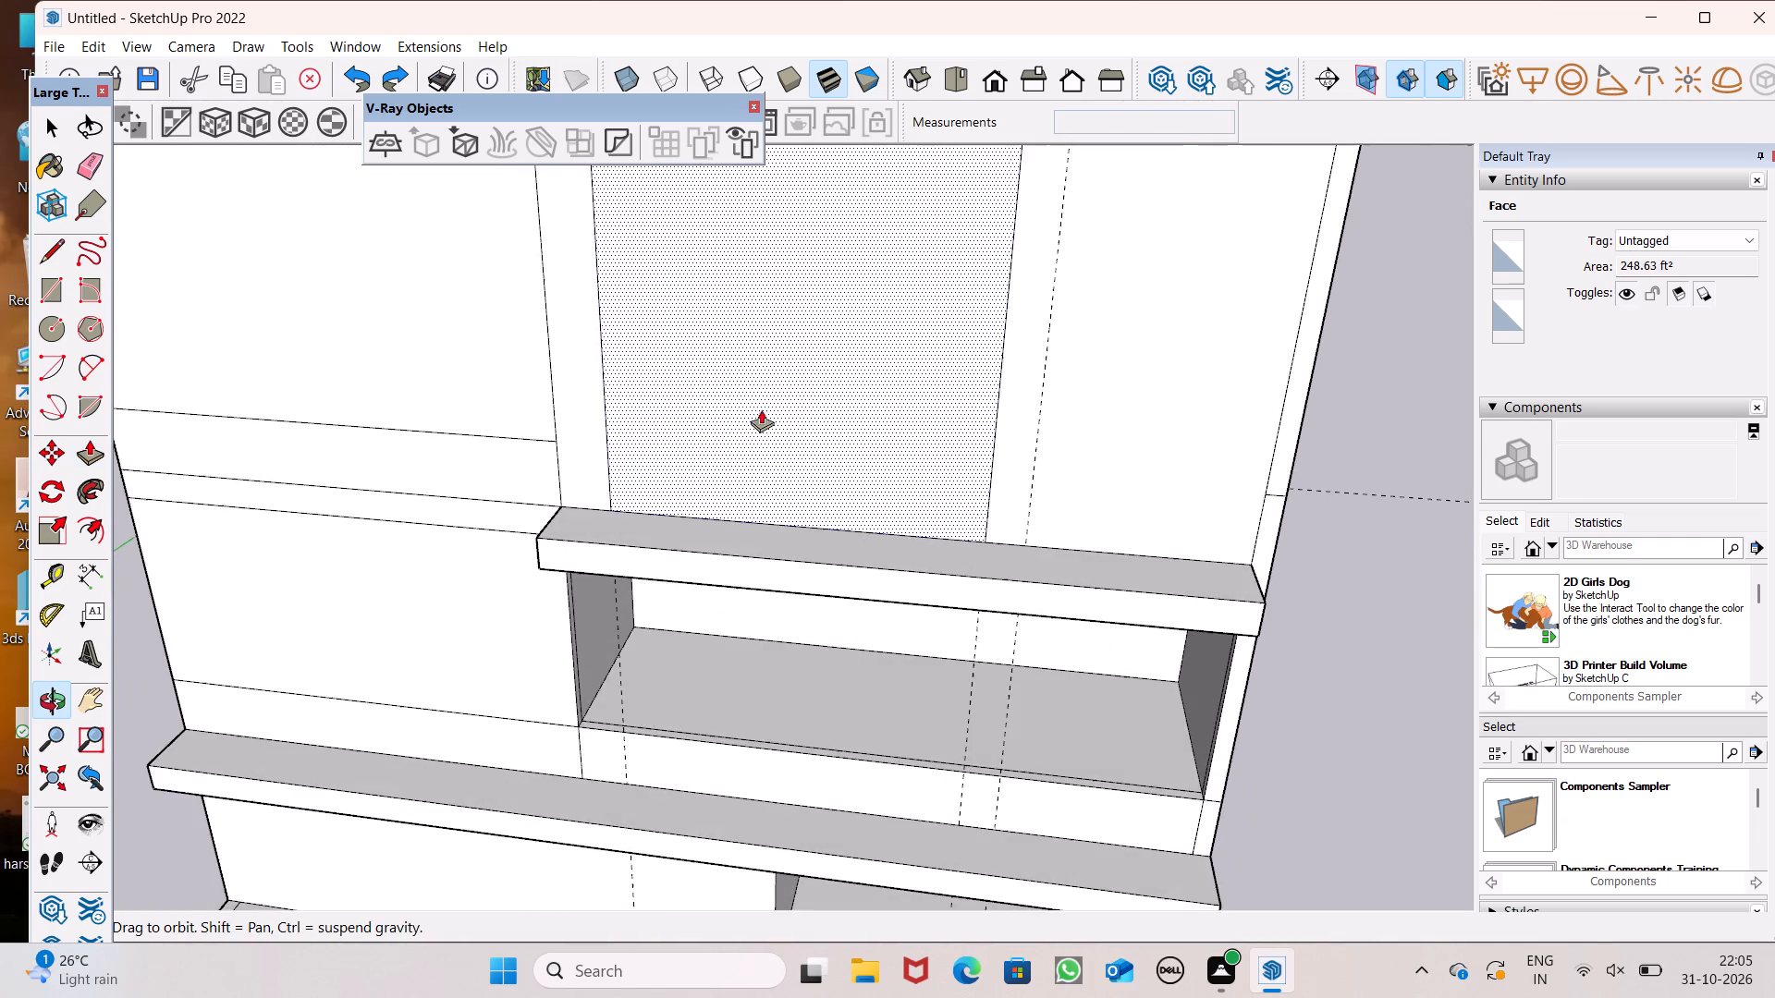
pyautogui.moveTo(761, 409); pyautogui.dragTo(754, 409, button='middle')
pyautogui.scroll(-6, 852, 526)
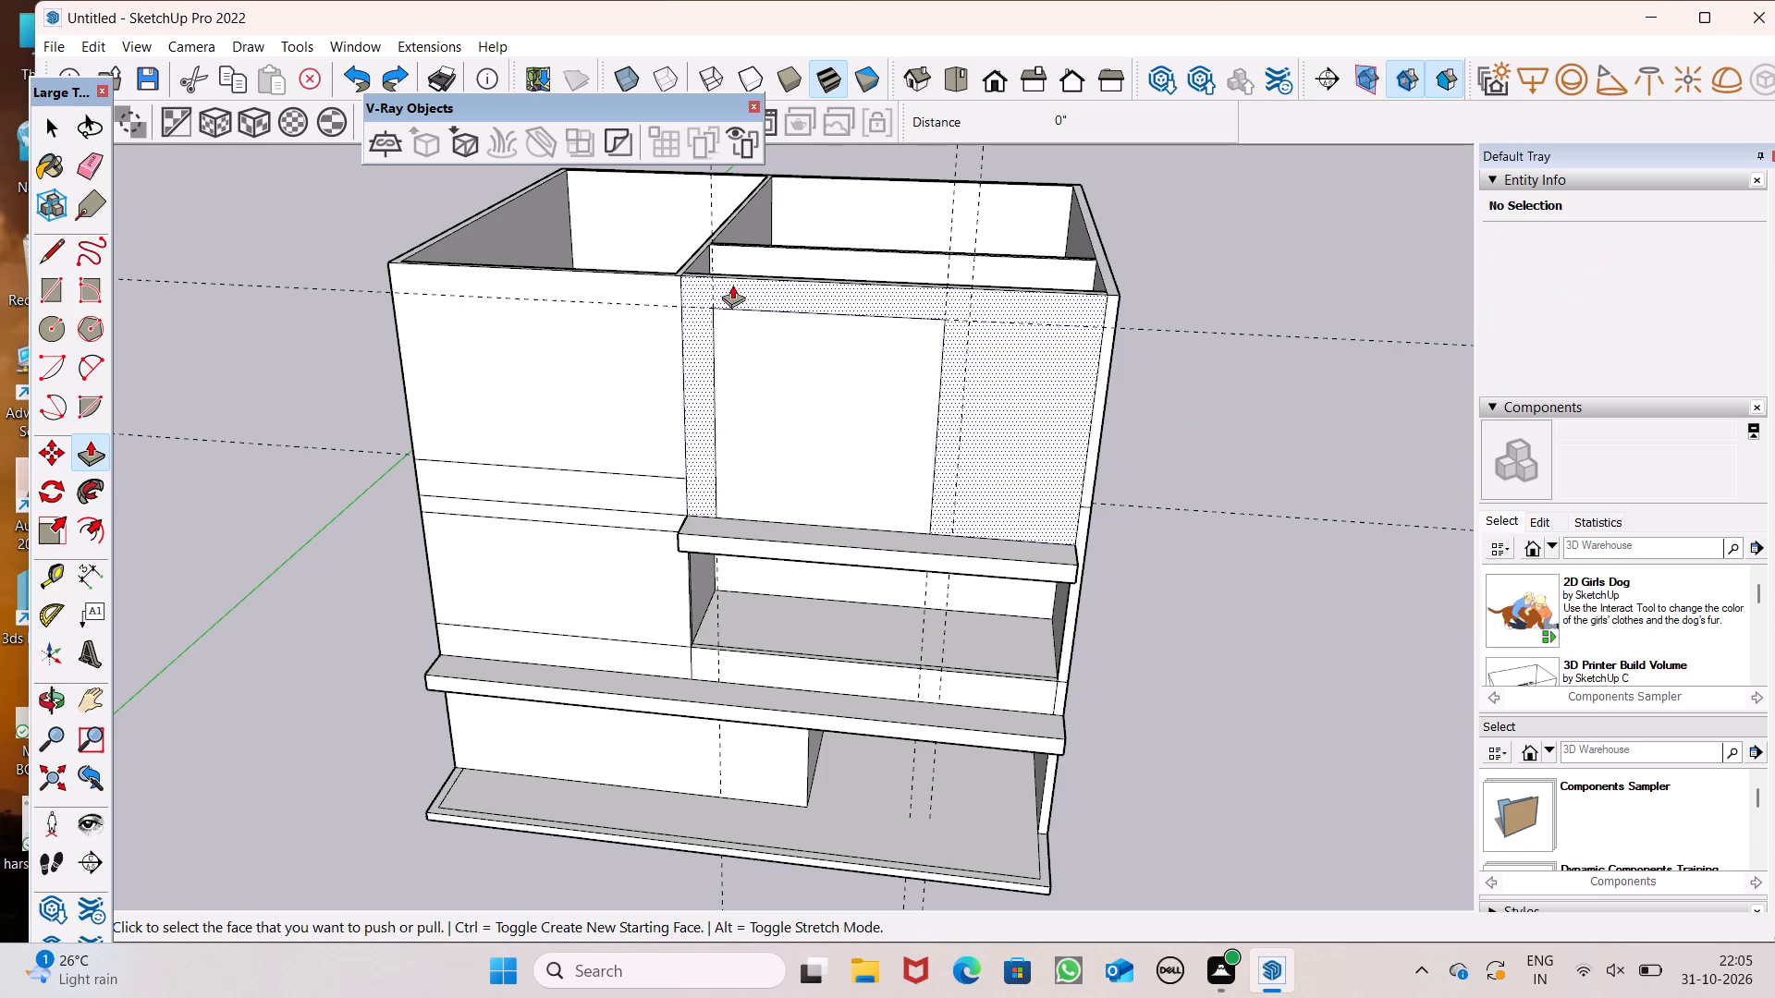
pyautogui.press('space')
pyautogui.click(1221, 256)
pyautogui.click(52, 242)
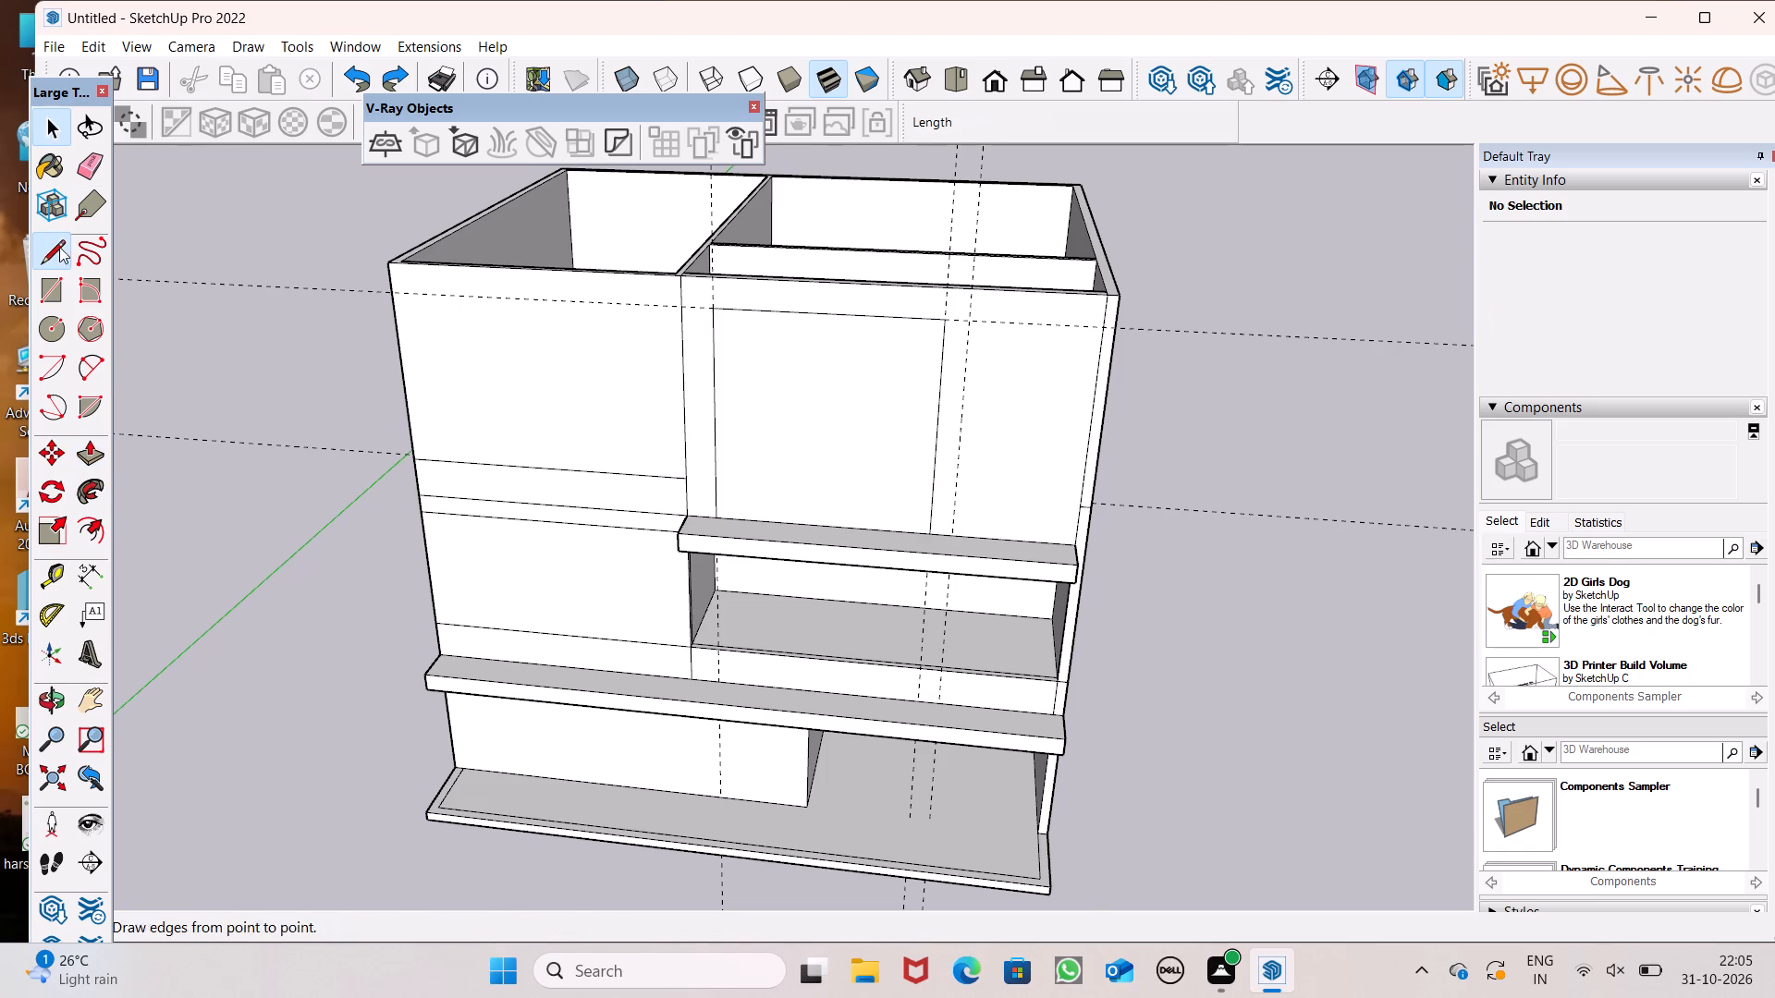
pyautogui.scroll(2, 769, 329)
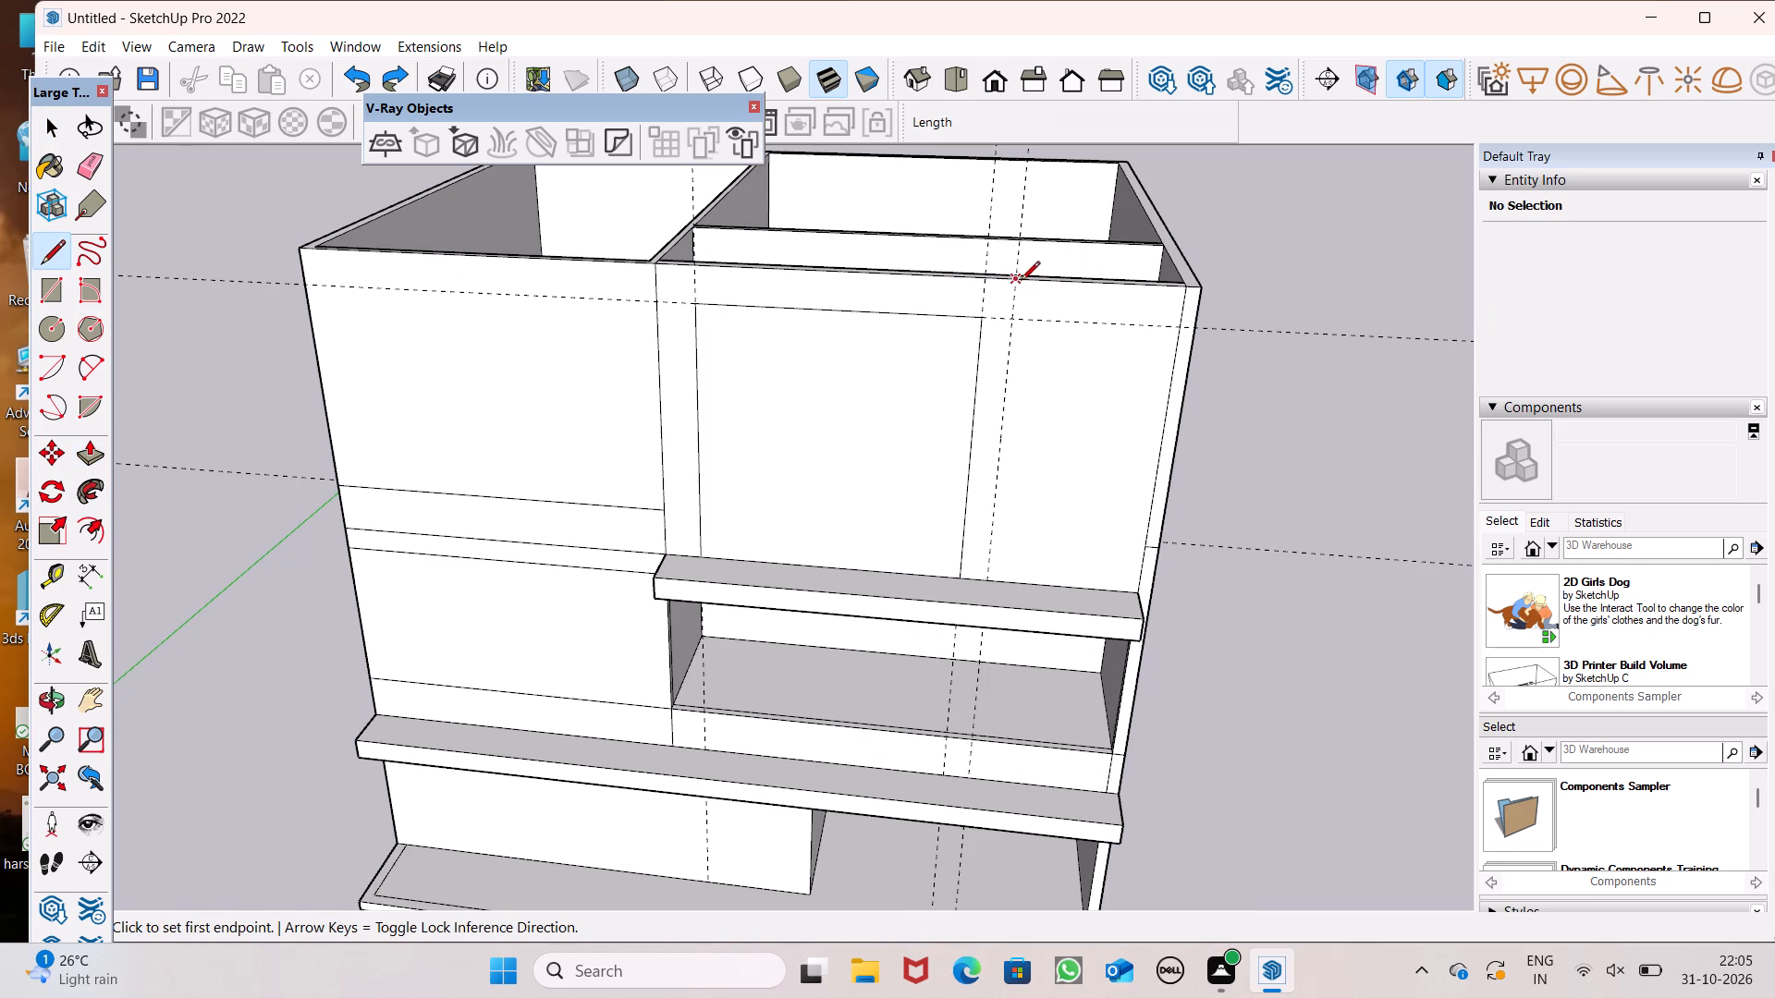
pyautogui.click(1021, 282)
pyautogui.click(995, 583)
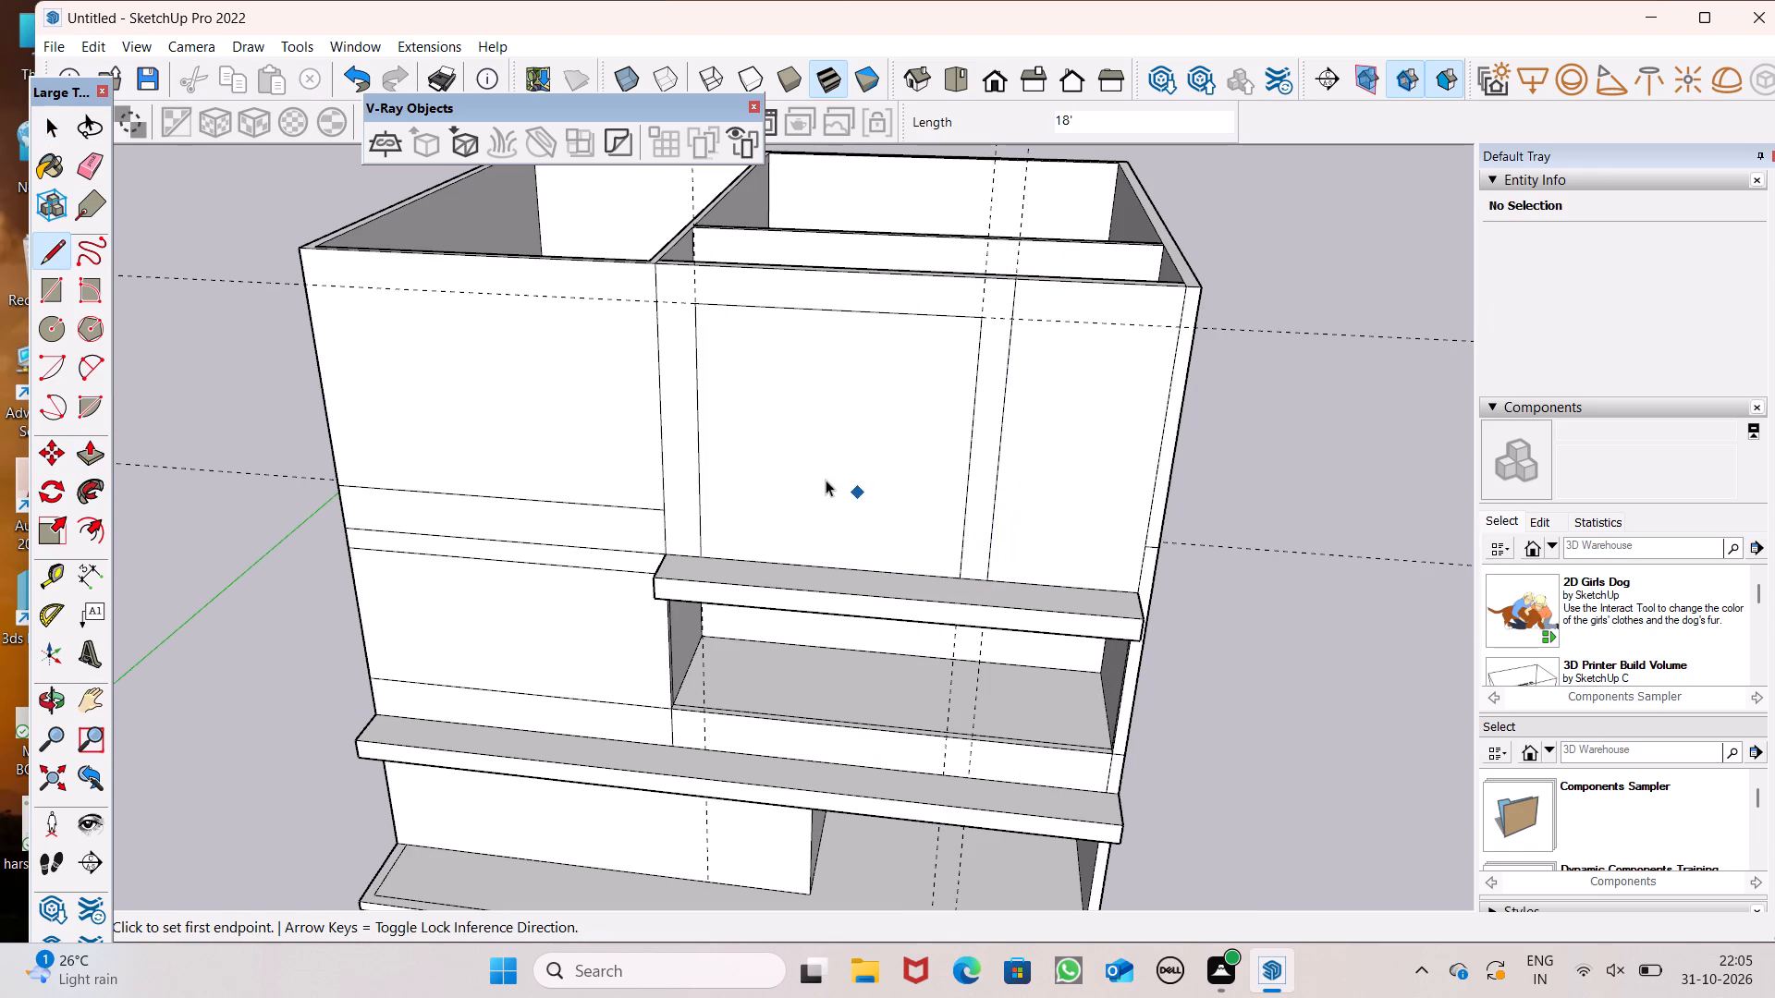
pyautogui.press('space')
pyautogui.press('space')
# Draw a rectangle about 13' 2" by 11' 11" inside the uppermost wall's inner panel, with its base on the ledge.
pyautogui.moveTo(762, 444); pyautogui.dragTo(837, 394, button='middle')
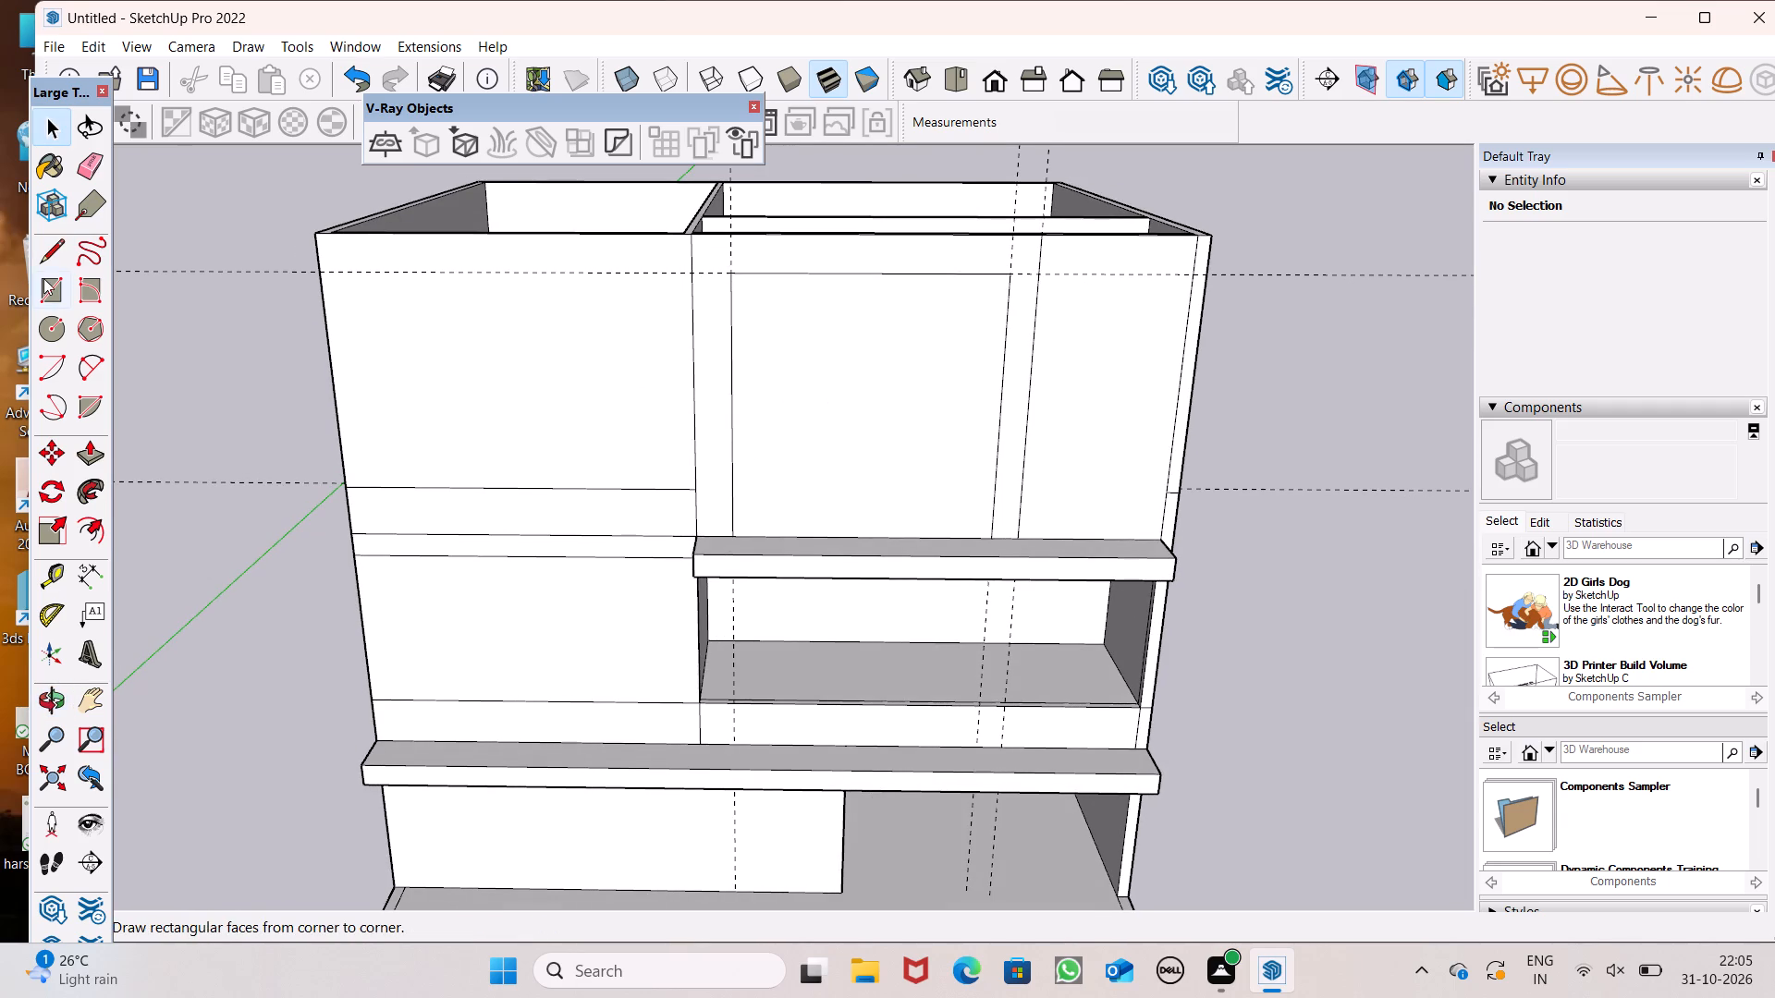
pyautogui.click(45, 280)
pyautogui.scroll(2, 796, 340)
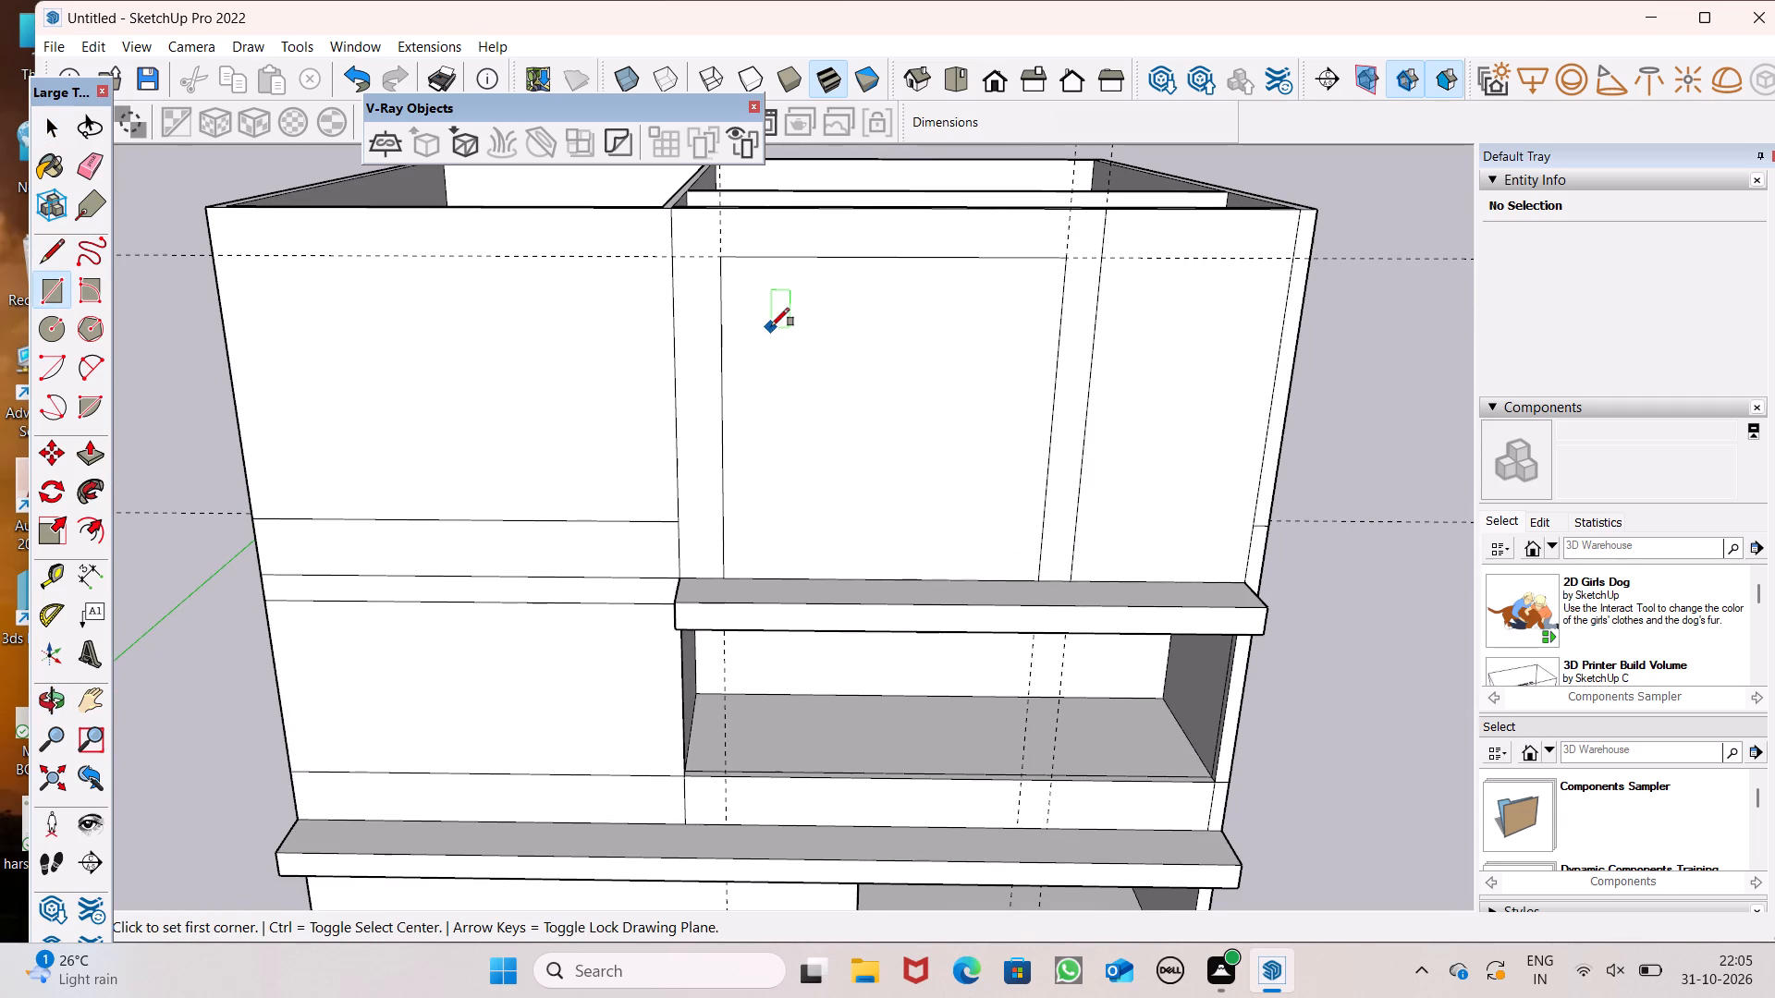
pyautogui.click(766, 316)
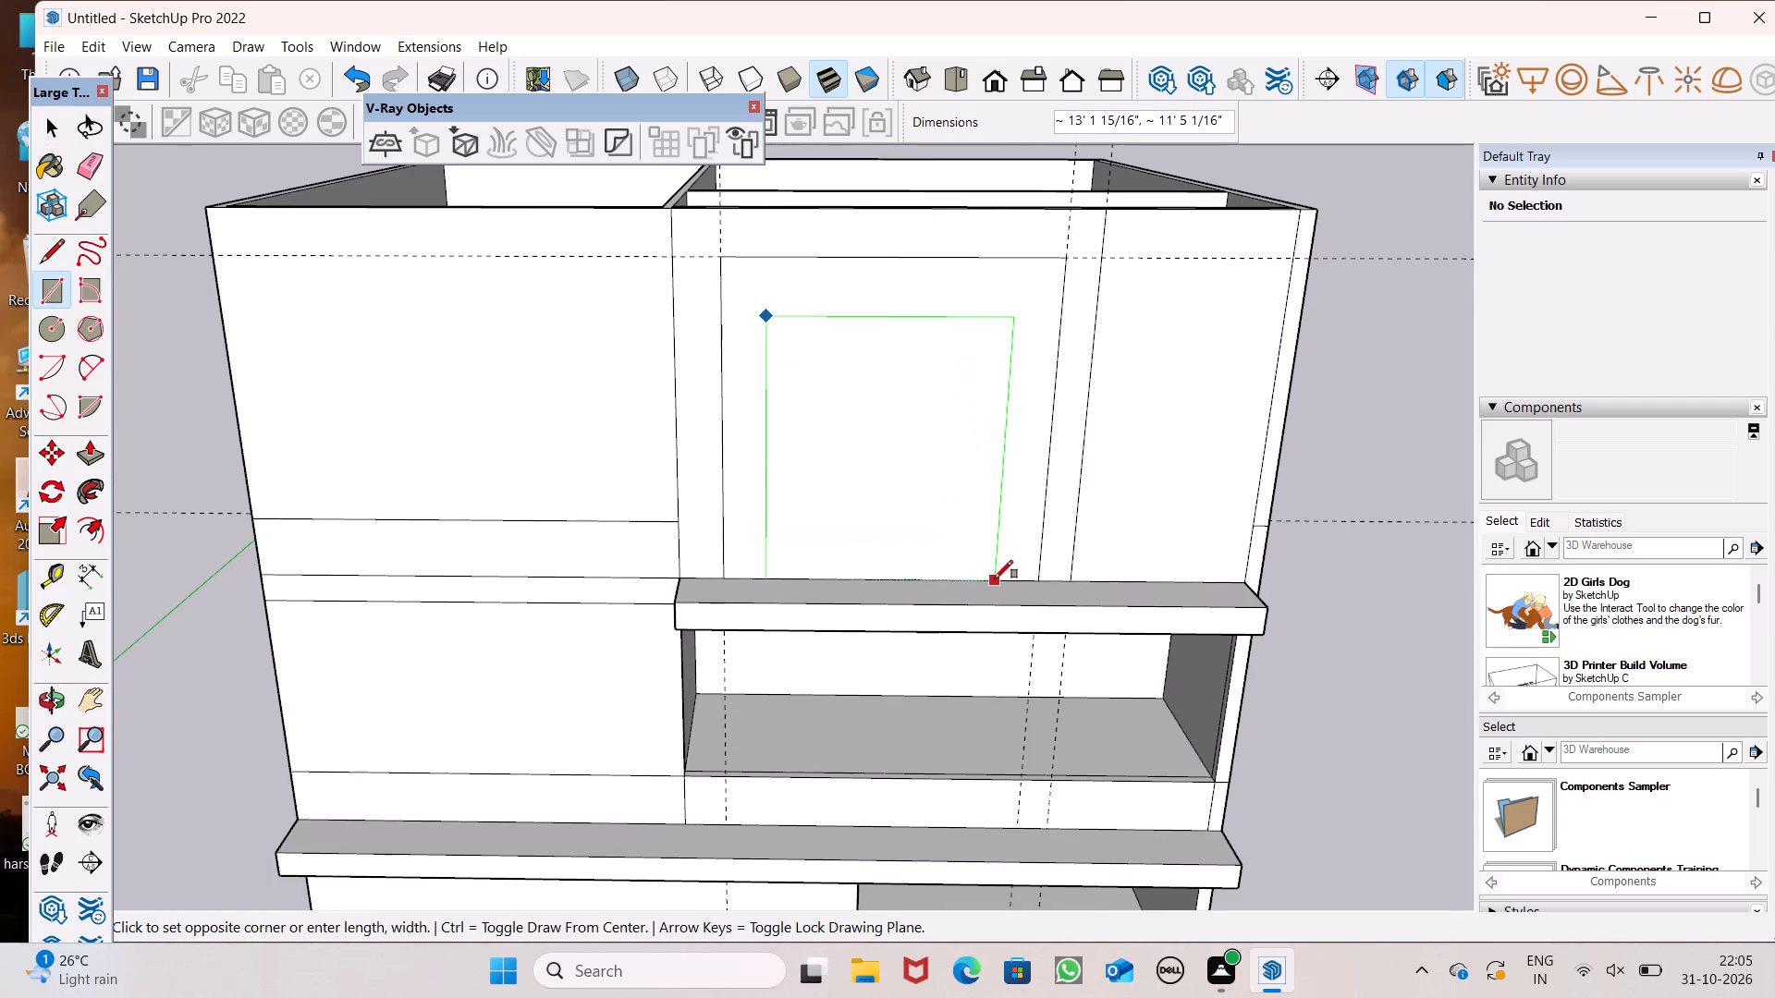
pyautogui.click(1004, 579)
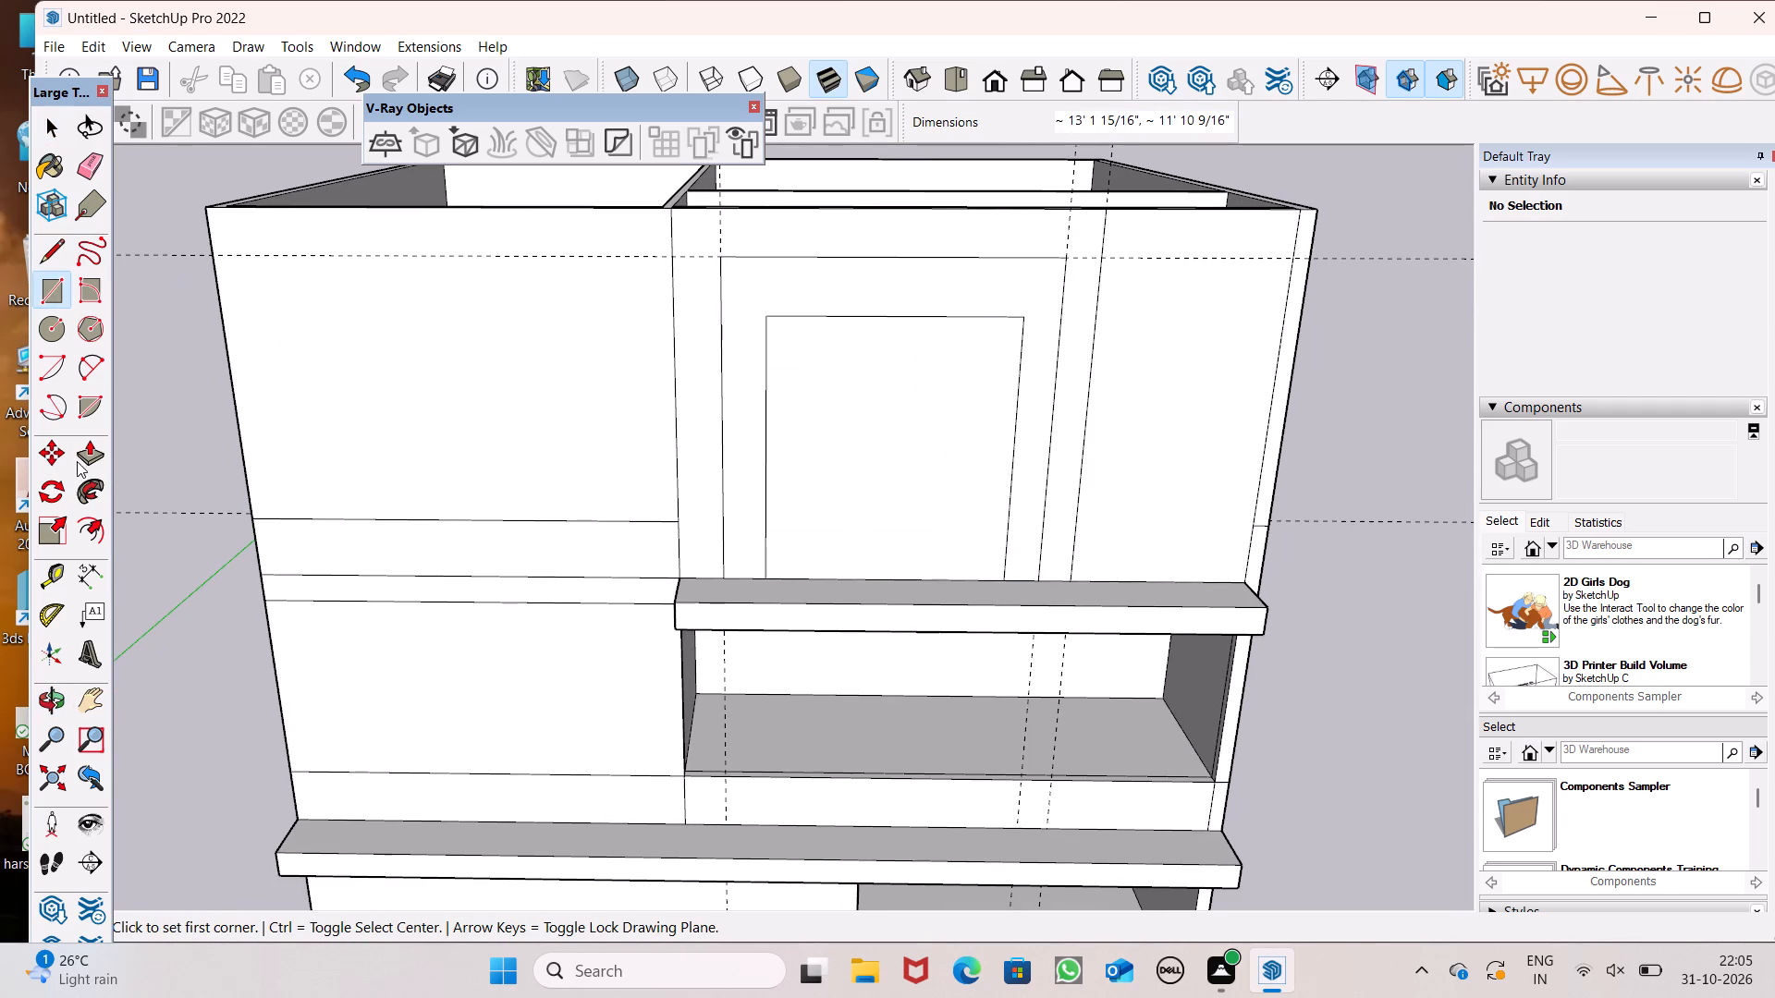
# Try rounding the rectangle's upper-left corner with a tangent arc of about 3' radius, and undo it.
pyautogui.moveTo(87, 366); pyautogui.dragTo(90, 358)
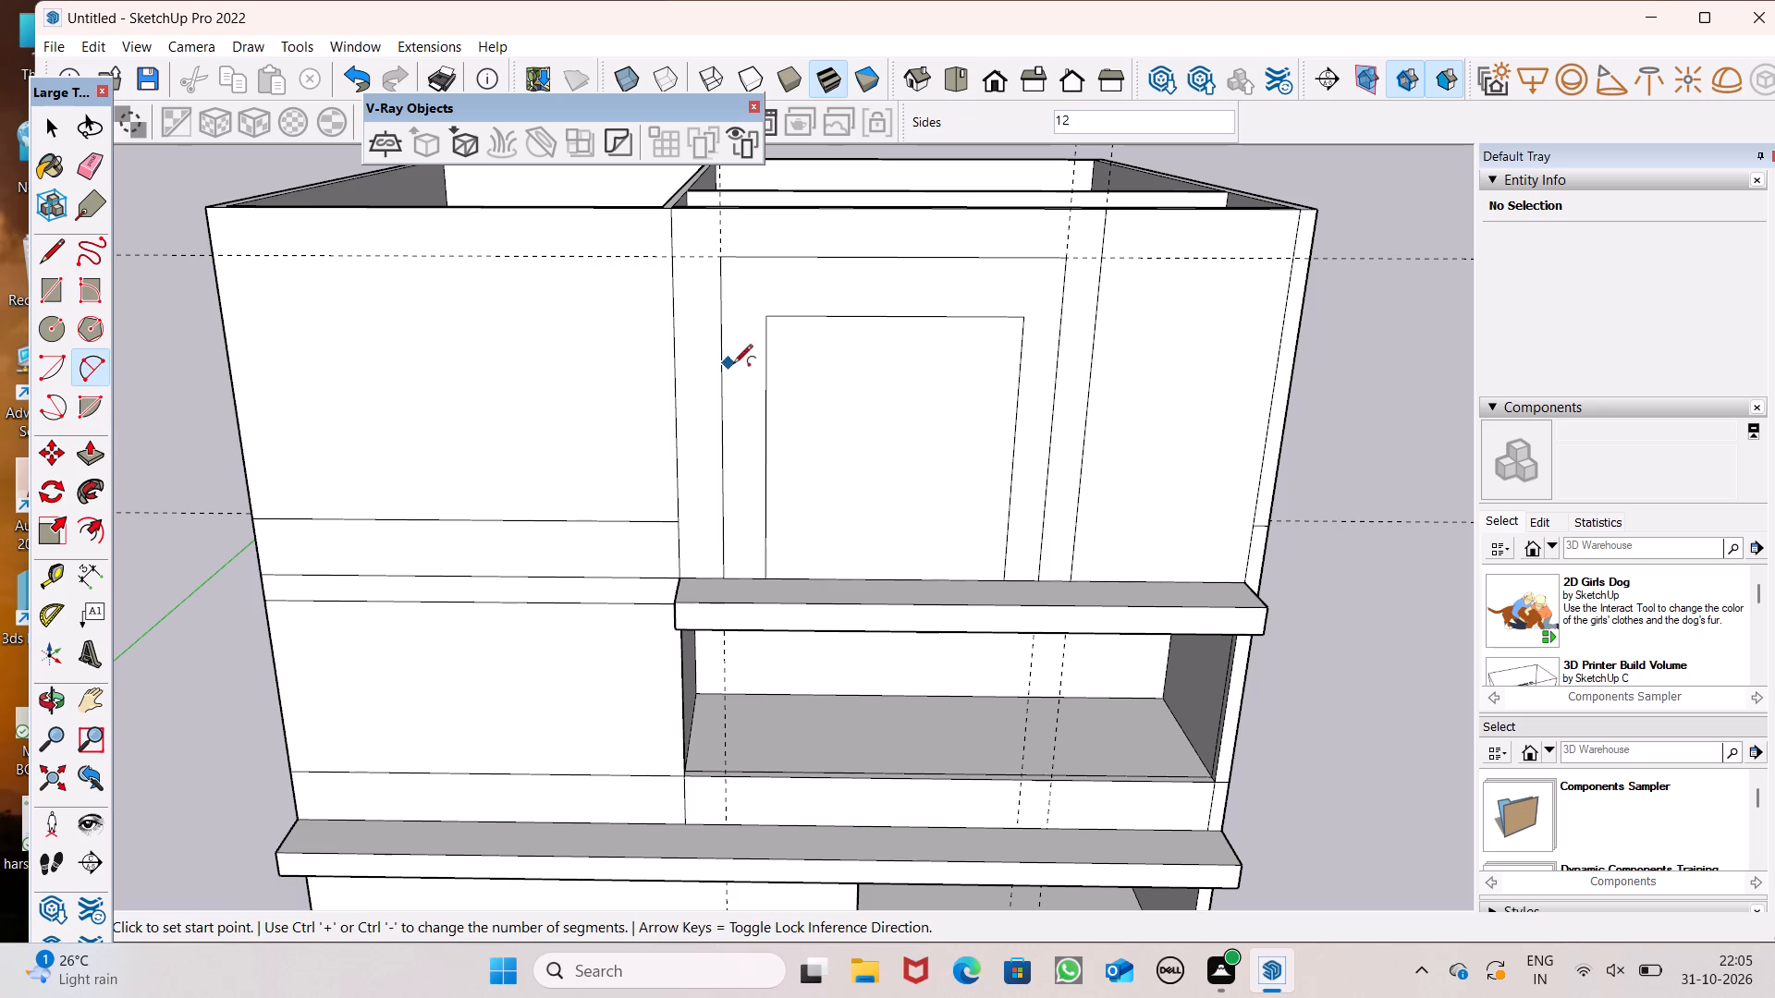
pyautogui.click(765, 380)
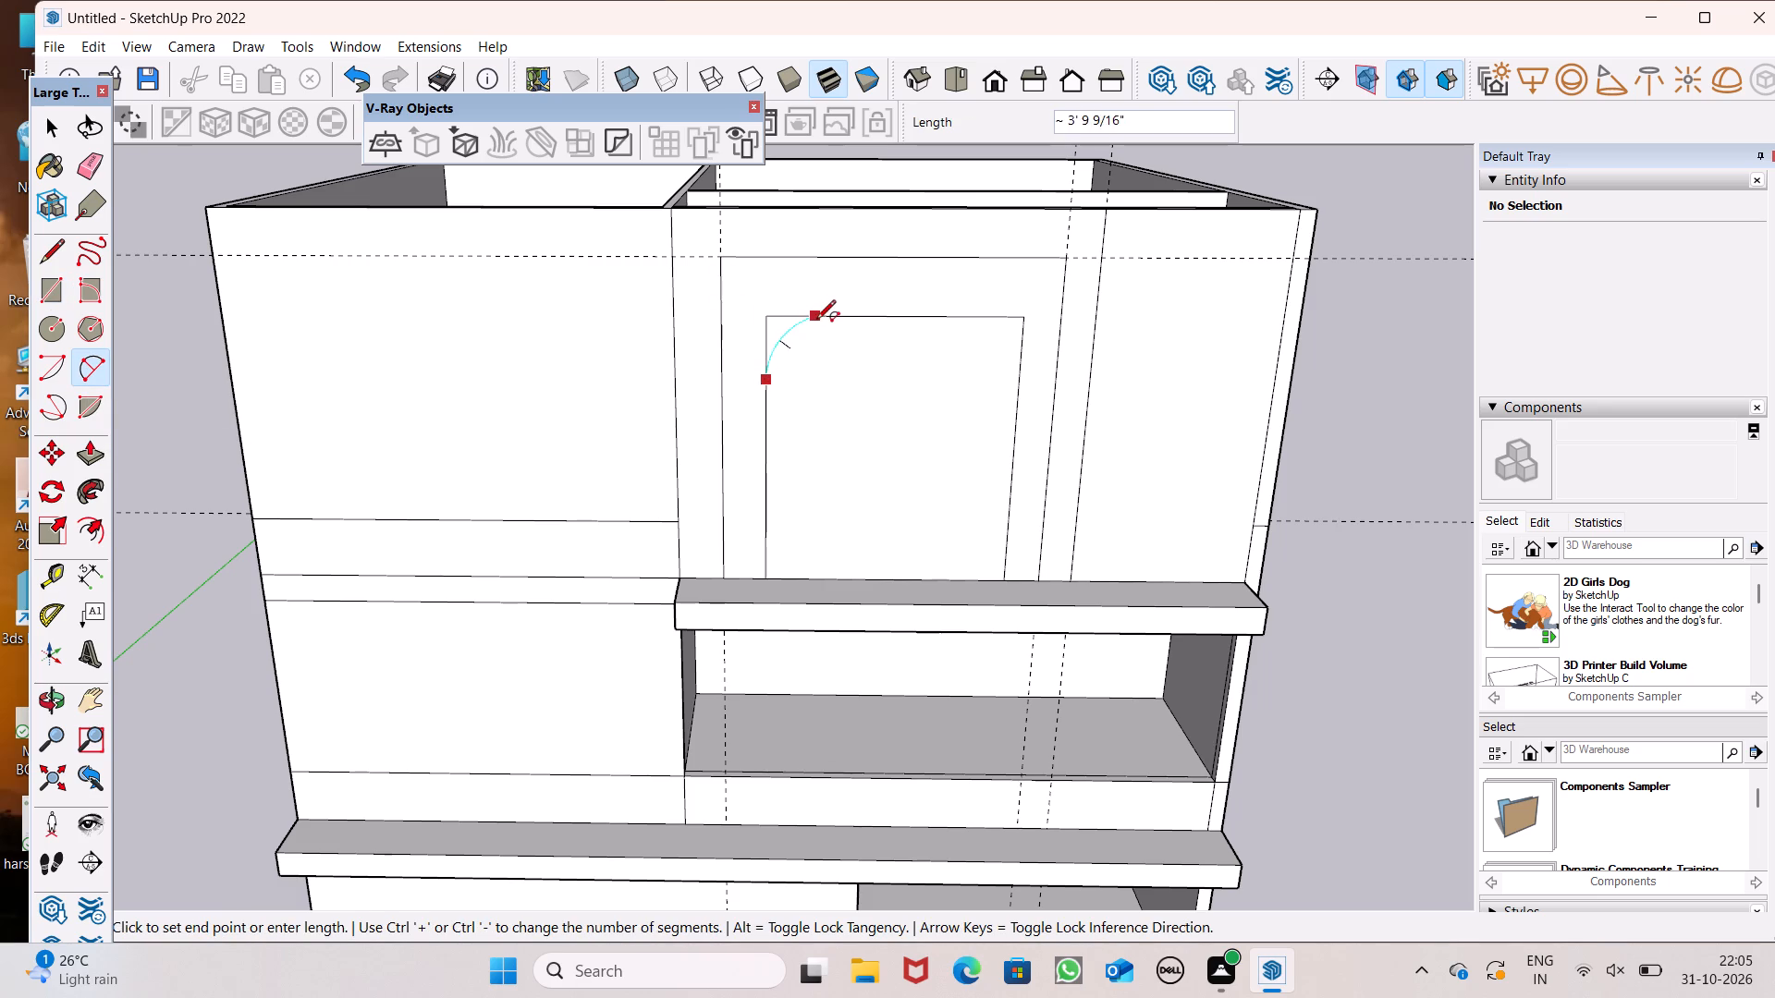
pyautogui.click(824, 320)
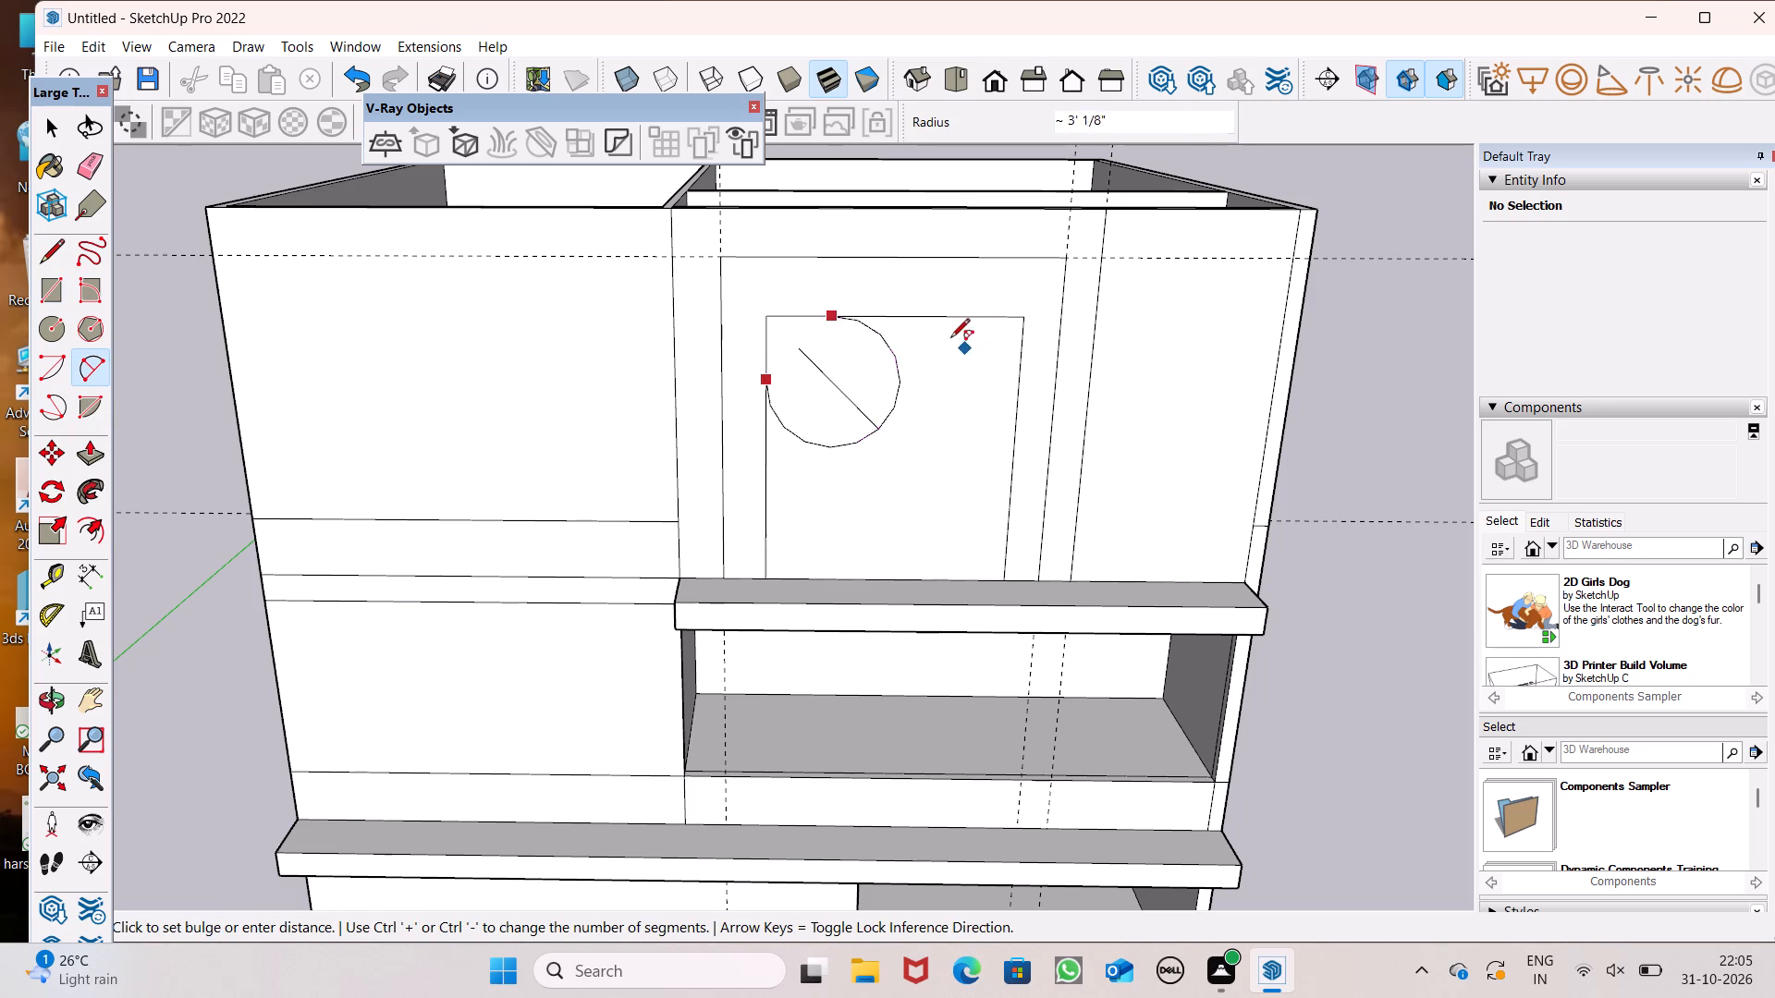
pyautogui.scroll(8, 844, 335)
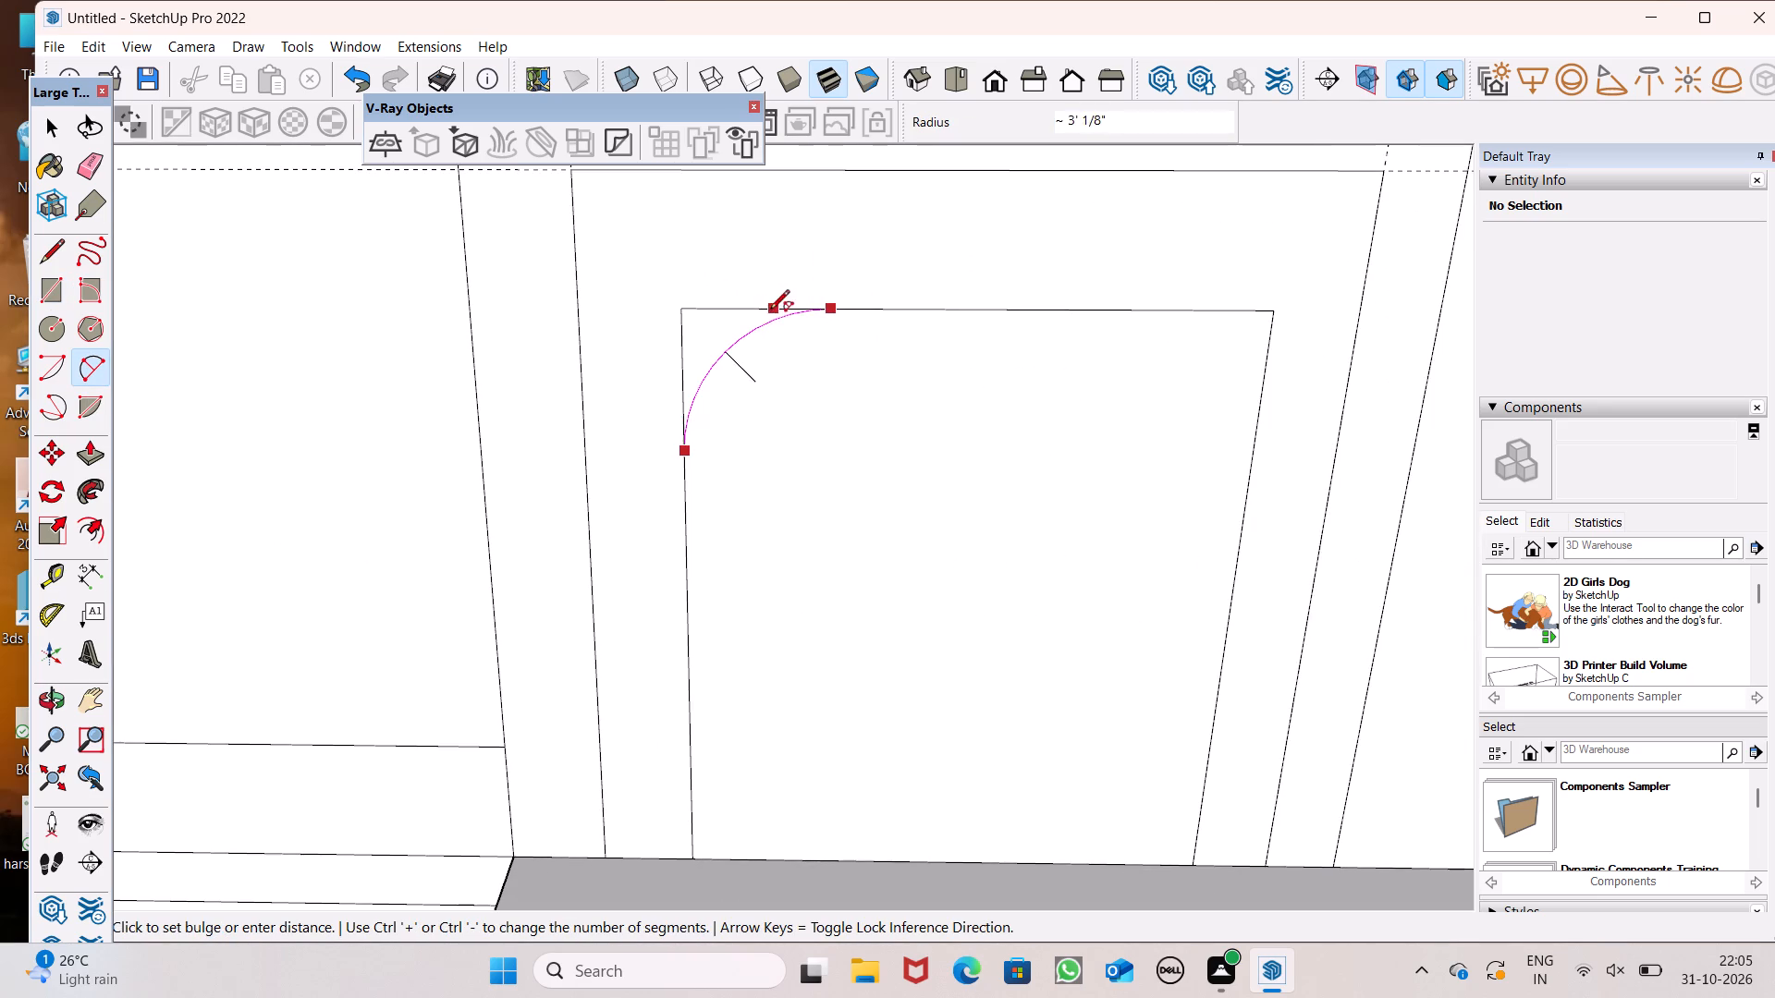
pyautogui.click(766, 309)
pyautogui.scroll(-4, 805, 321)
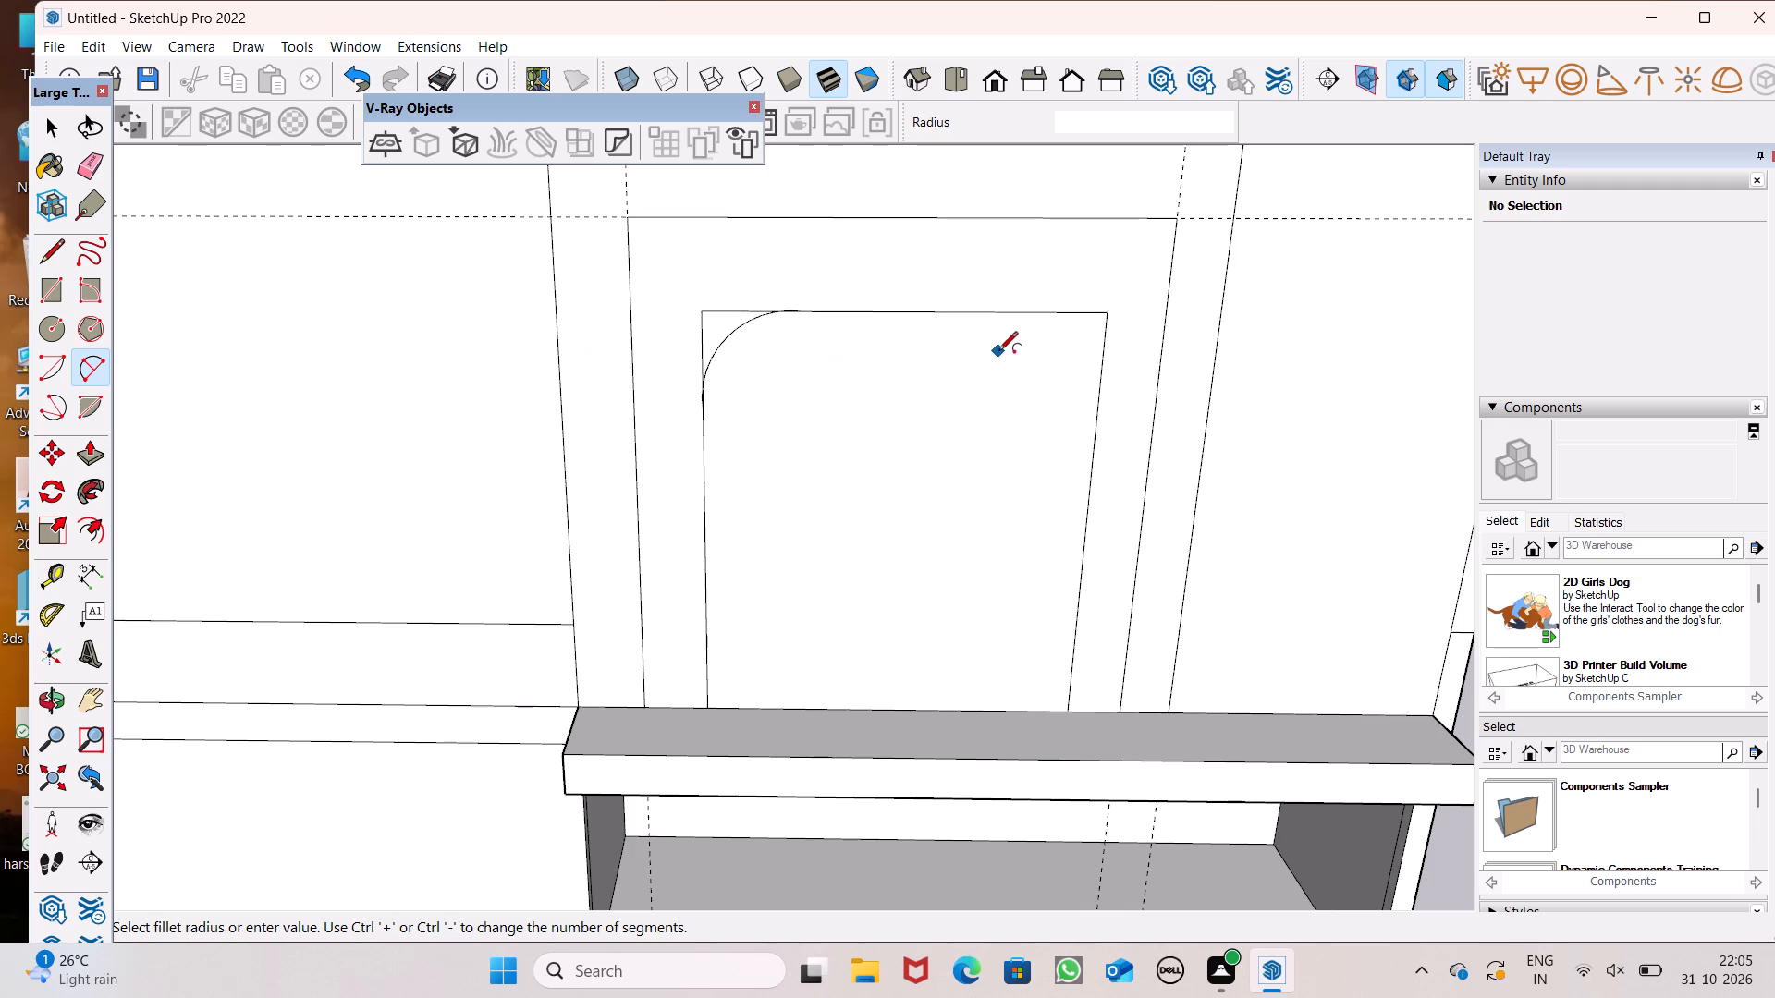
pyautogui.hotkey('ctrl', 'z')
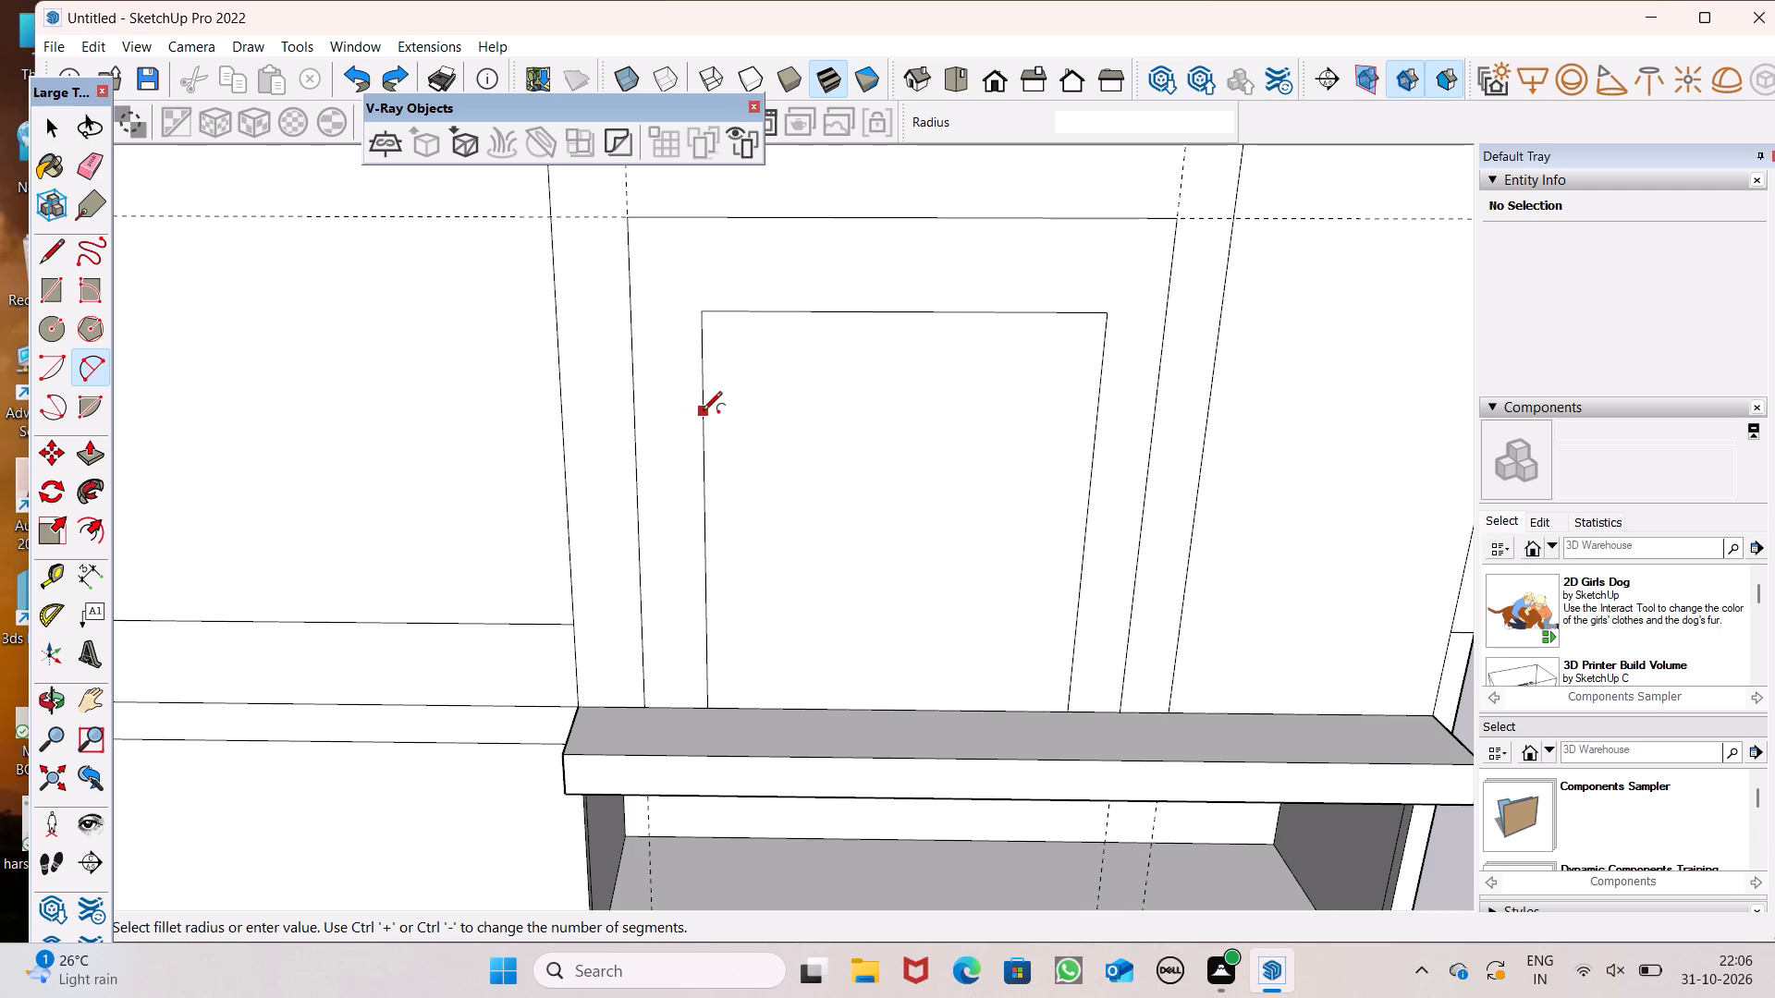
# Draw an arc with a bulge of about 8 1/2" across the rectangle's upper-left corner.
pyautogui.click(705, 428)
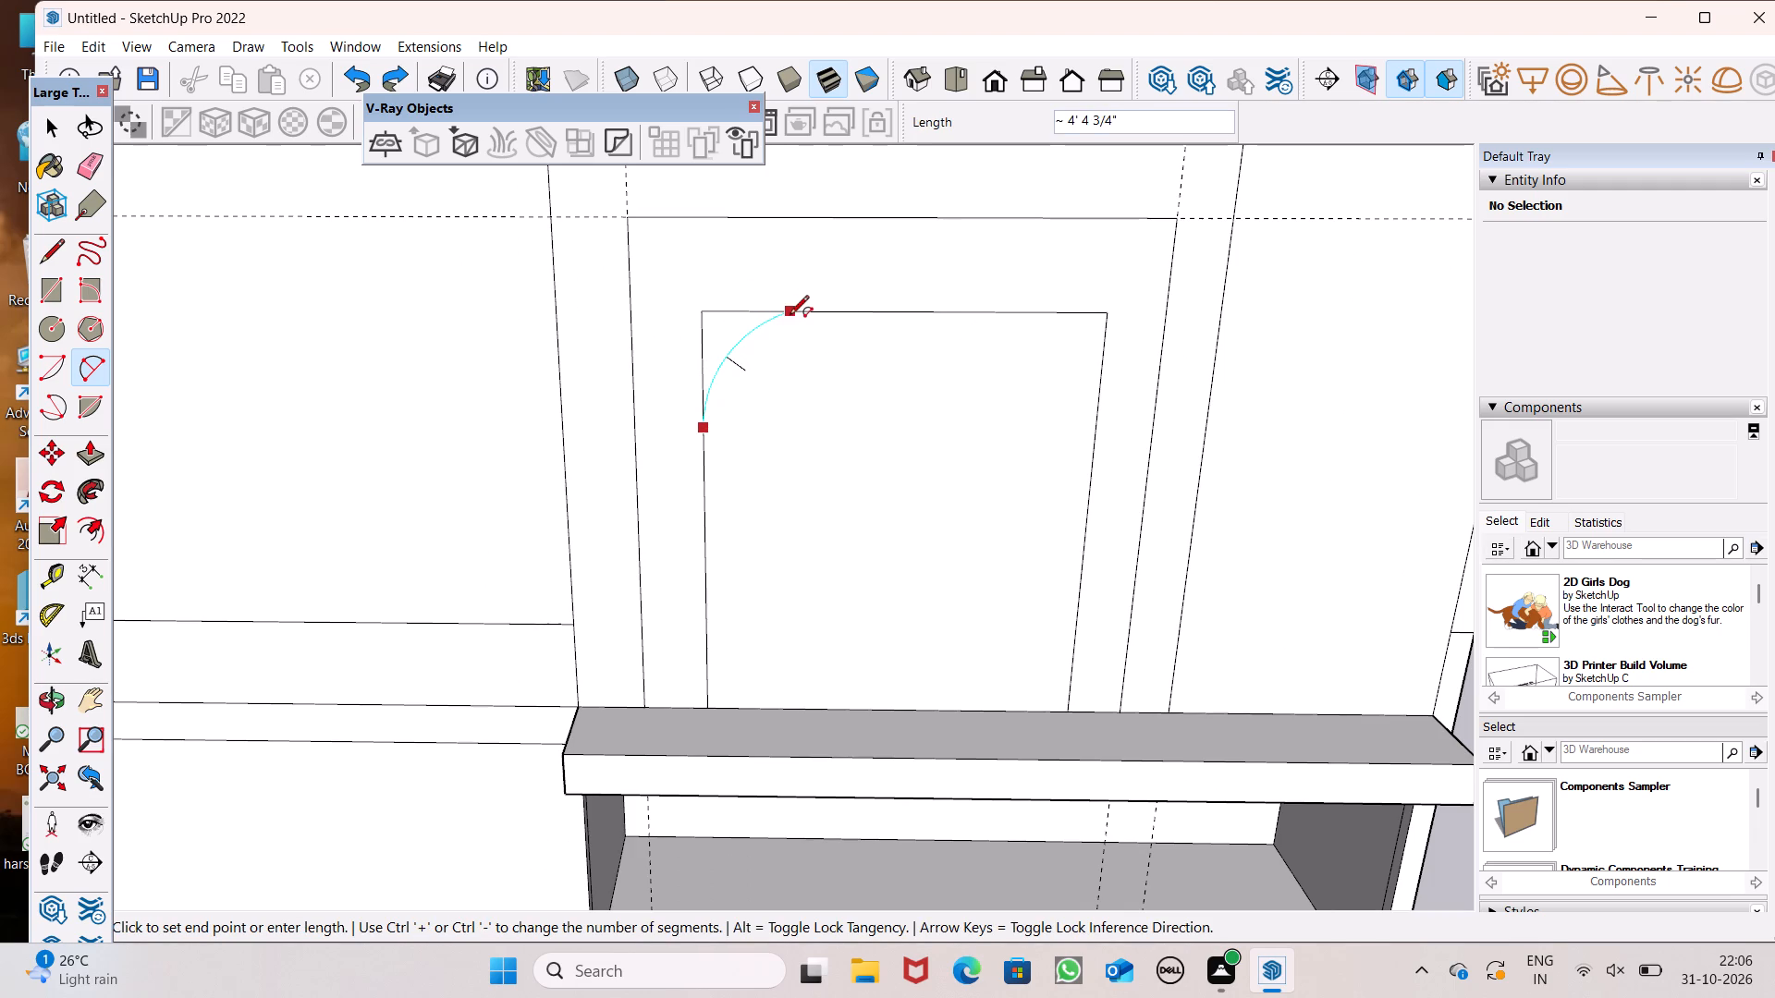
pyautogui.click(790, 313)
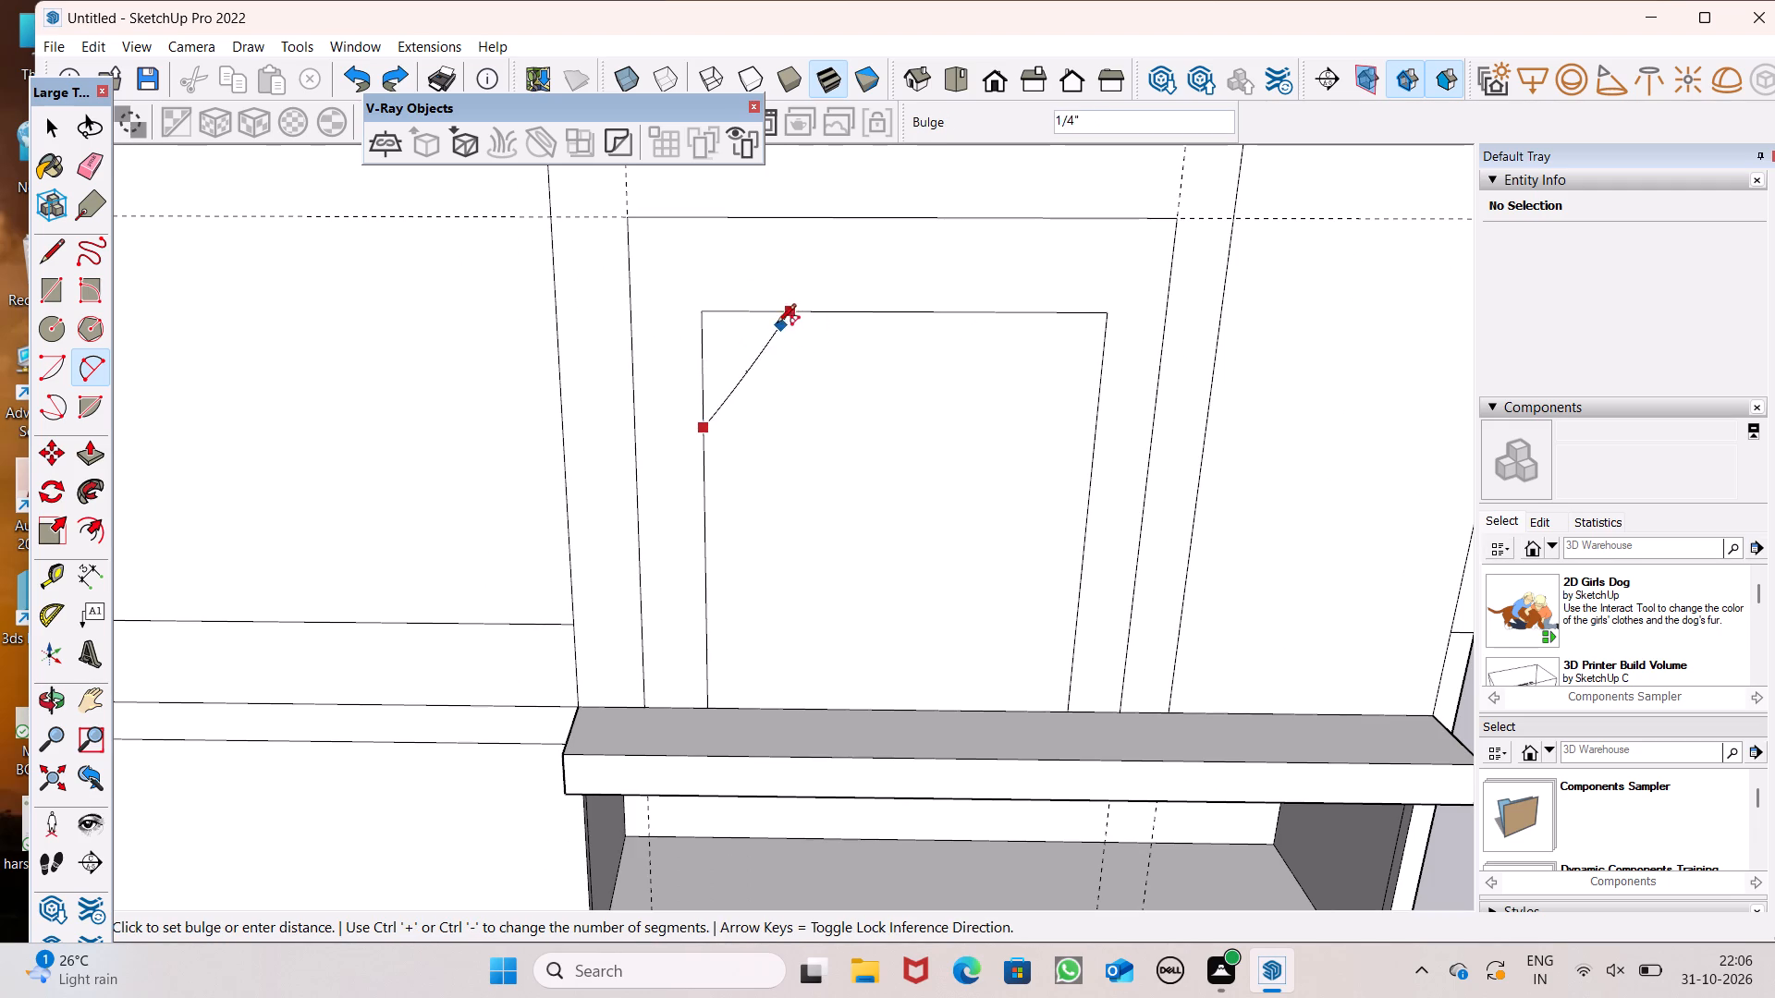
pyautogui.scroll(2, 770, 368)
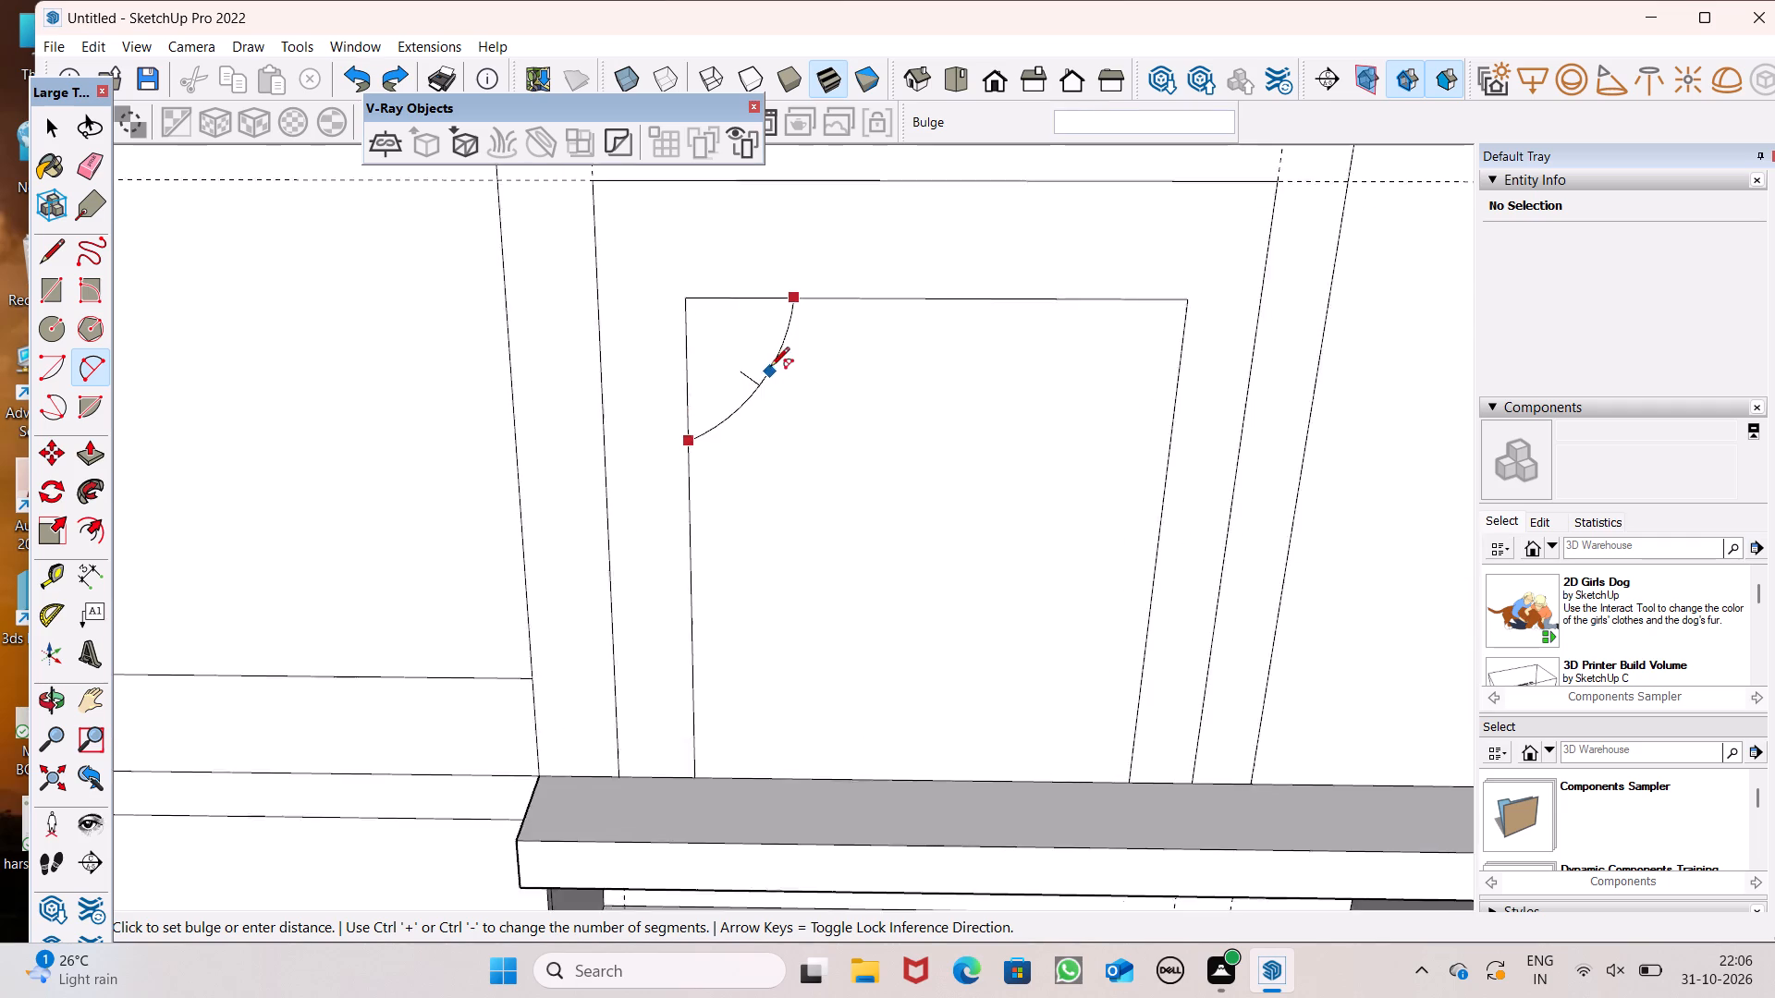
pyautogui.scroll(3, 770, 368)
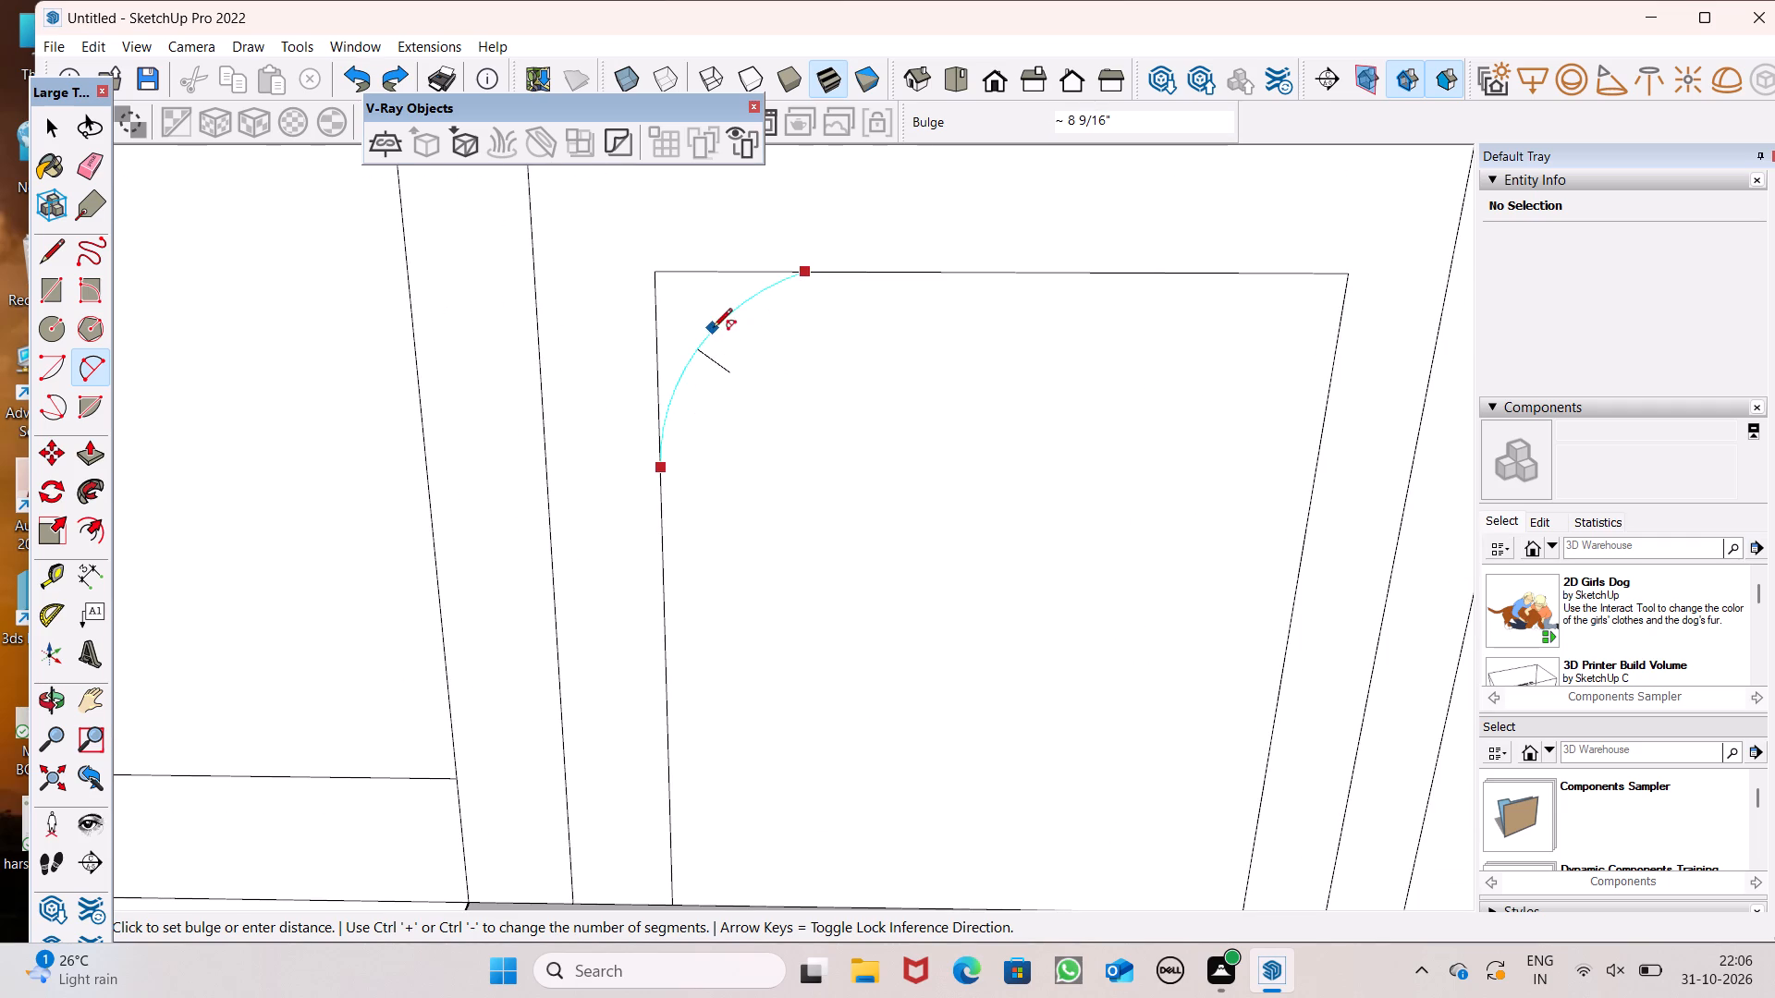
pyautogui.click(713, 329)
pyautogui.scroll(-6, 487, 294)
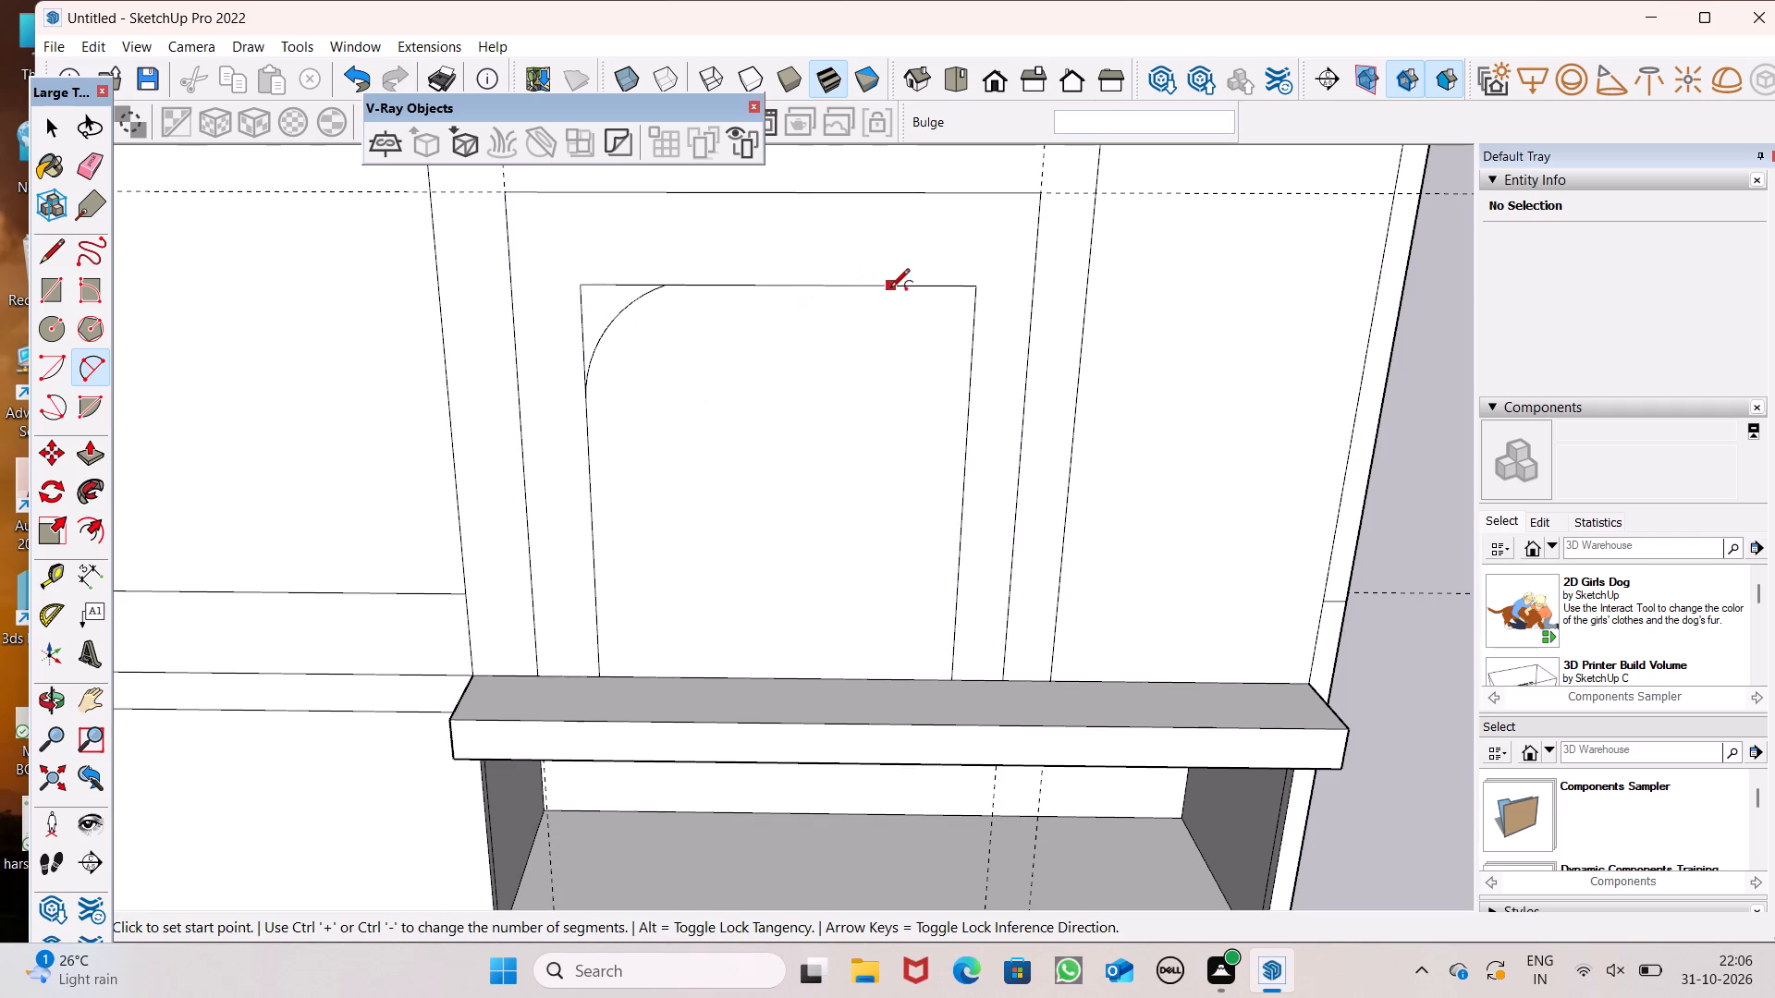
# Draw a tangent arc of about 3' radius across the rectangle's upper-right corner.
pyautogui.click(876, 290)
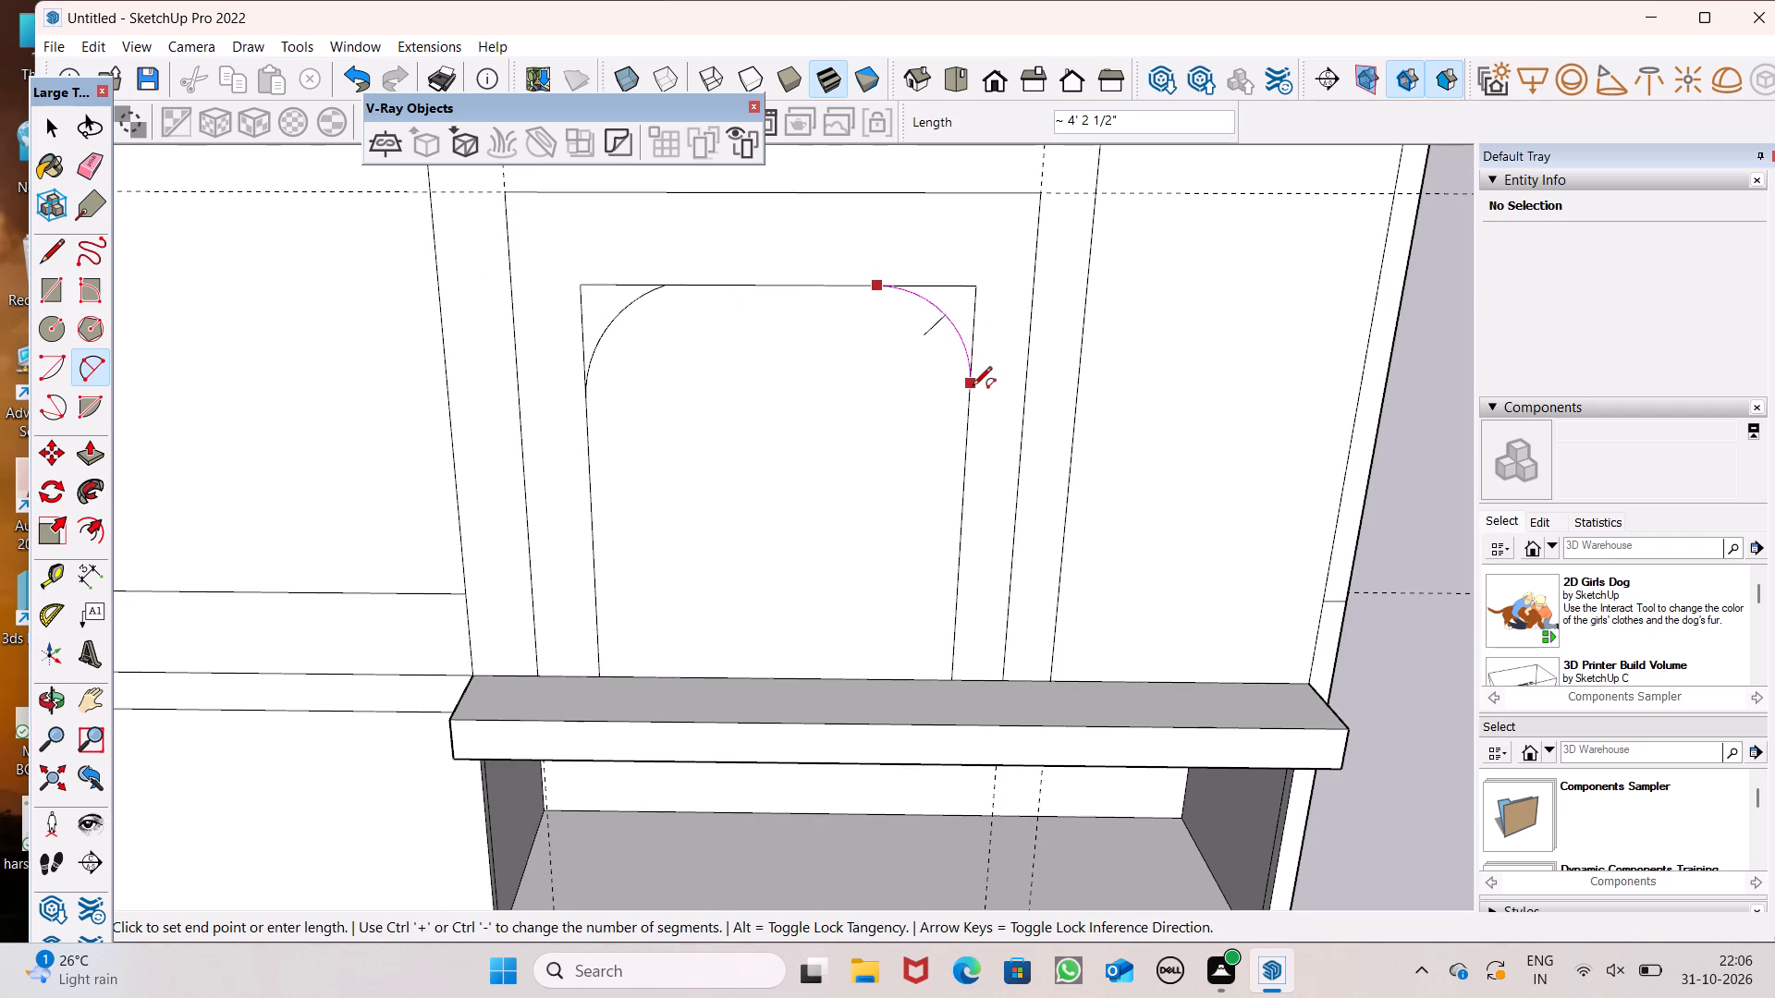
pyautogui.click(972, 389)
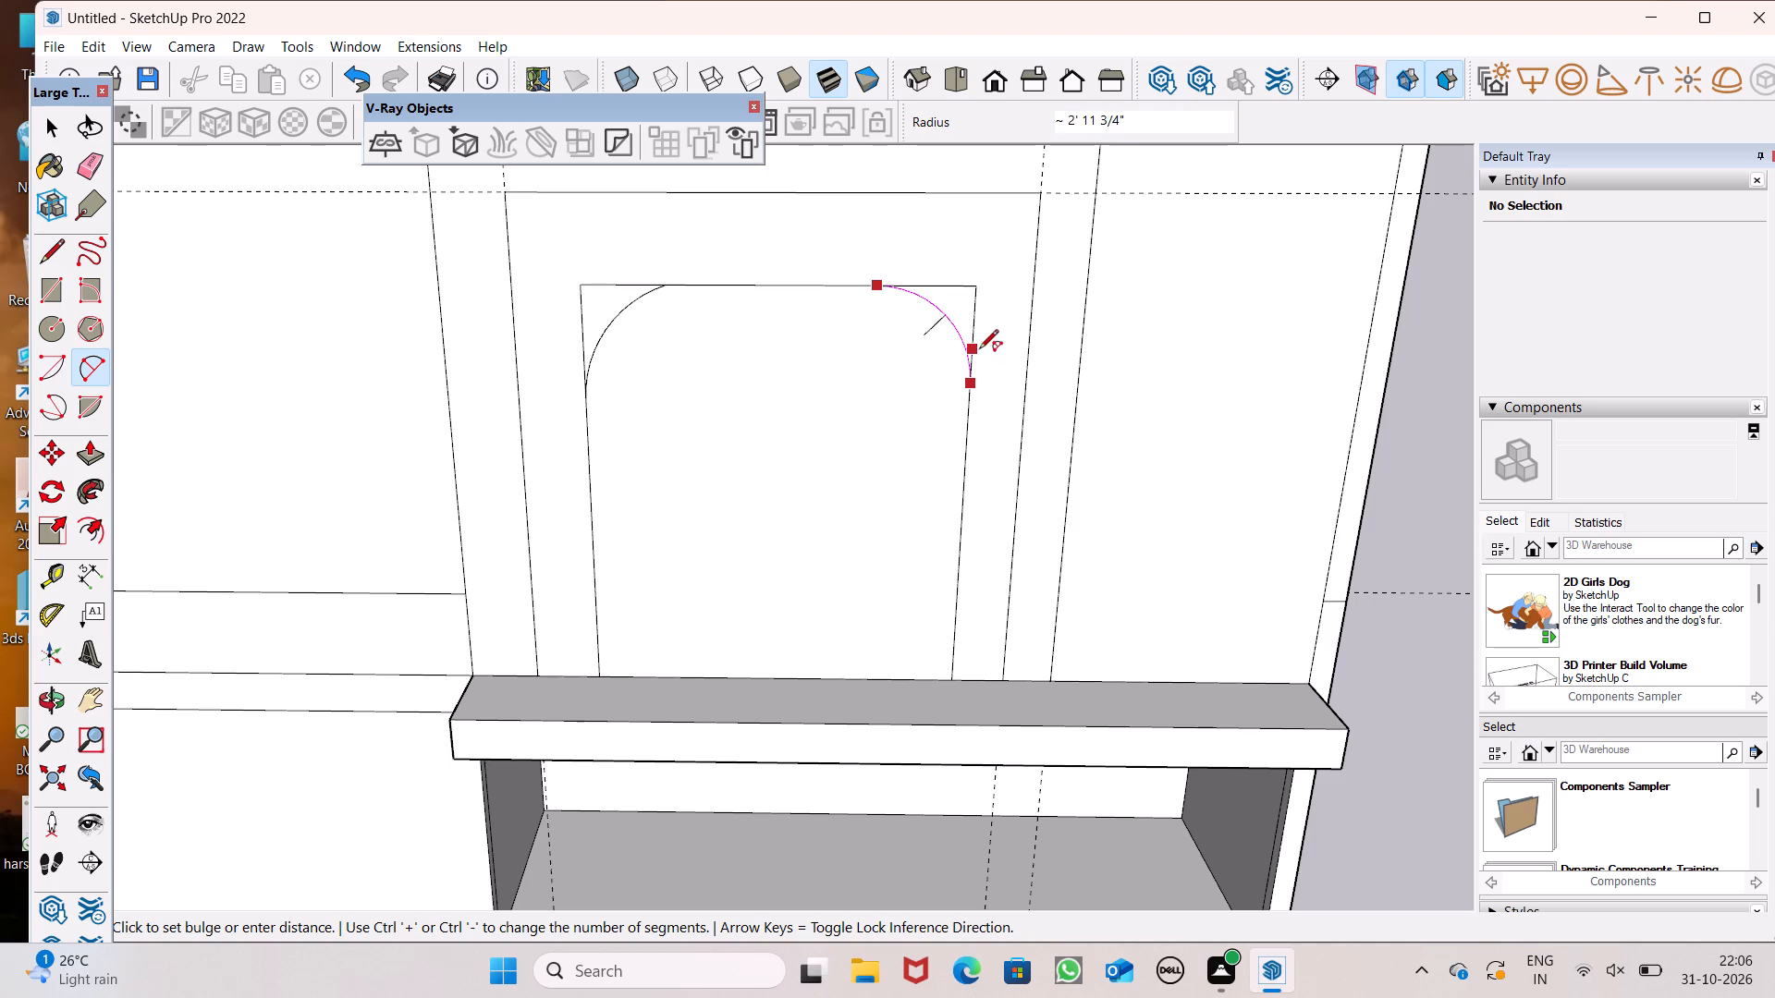
pyautogui.click(979, 350)
pyautogui.press('space')
# Erase the leftover straight edges outside the arcs at both upper corners of the rectangle.
pyautogui.scroll(-4, 848, 300)
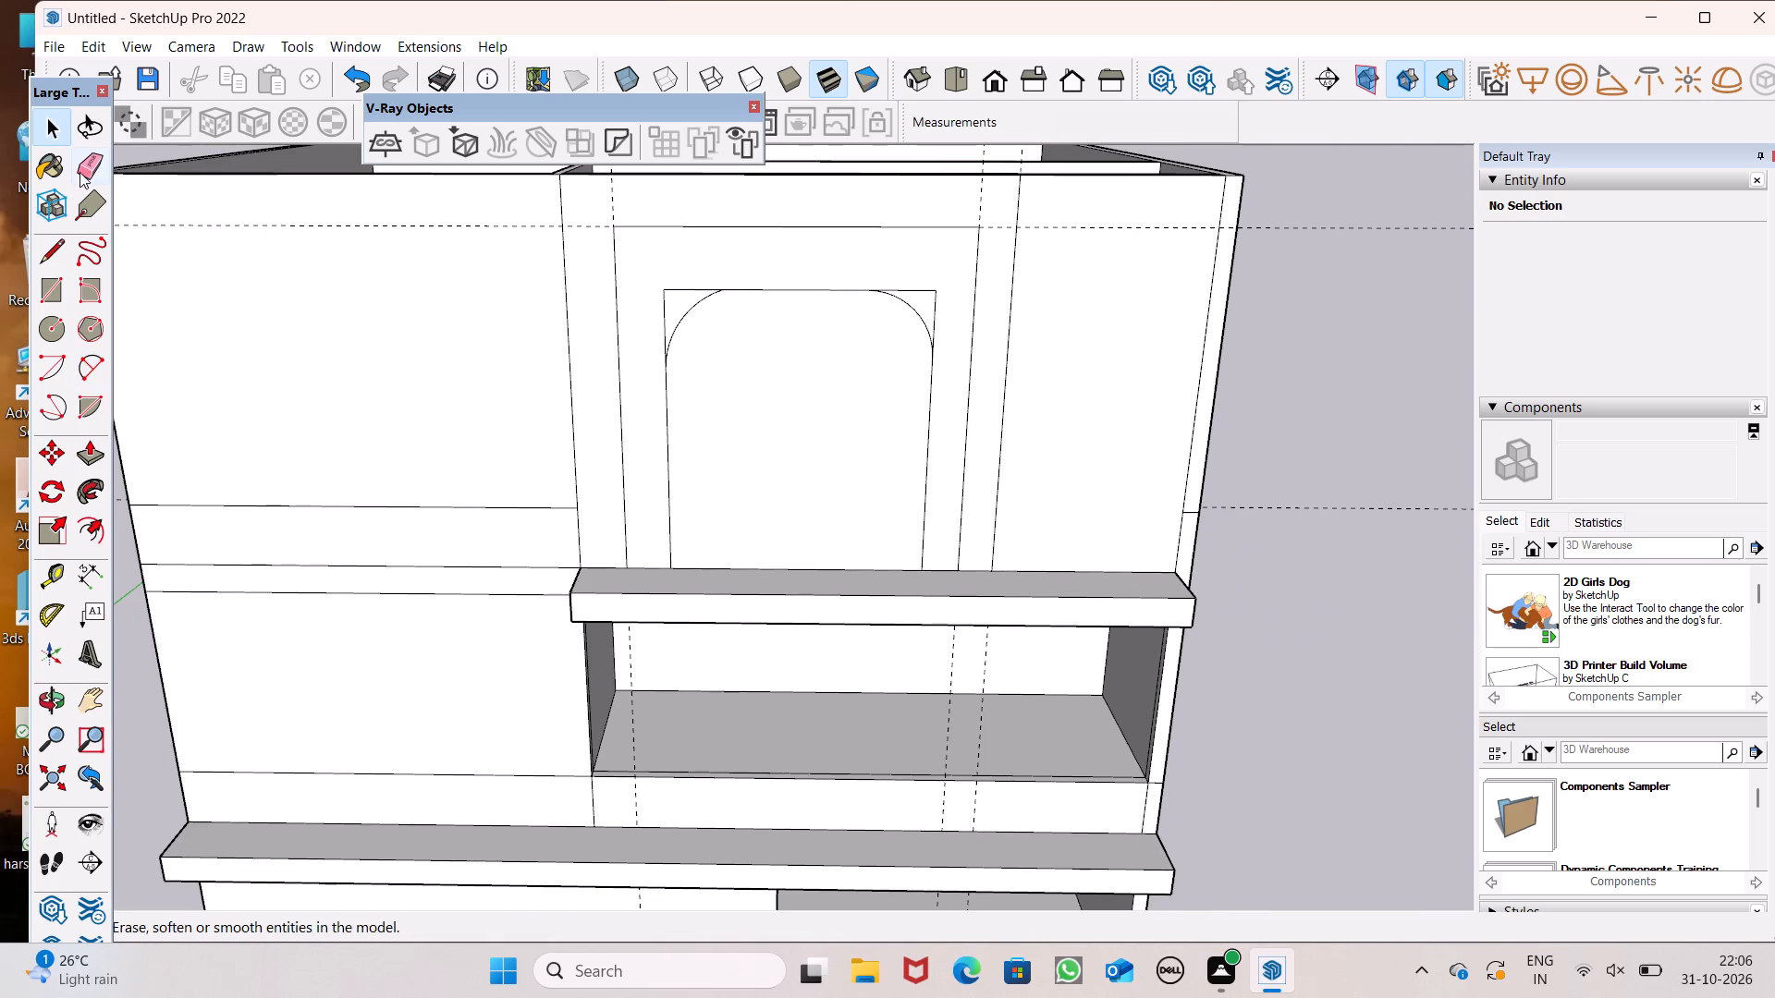
pyautogui.click(90, 162)
pyautogui.scroll(5, 675, 279)
pyautogui.moveTo(671, 288); pyautogui.dragTo(667, 326)
pyautogui.click(666, 326)
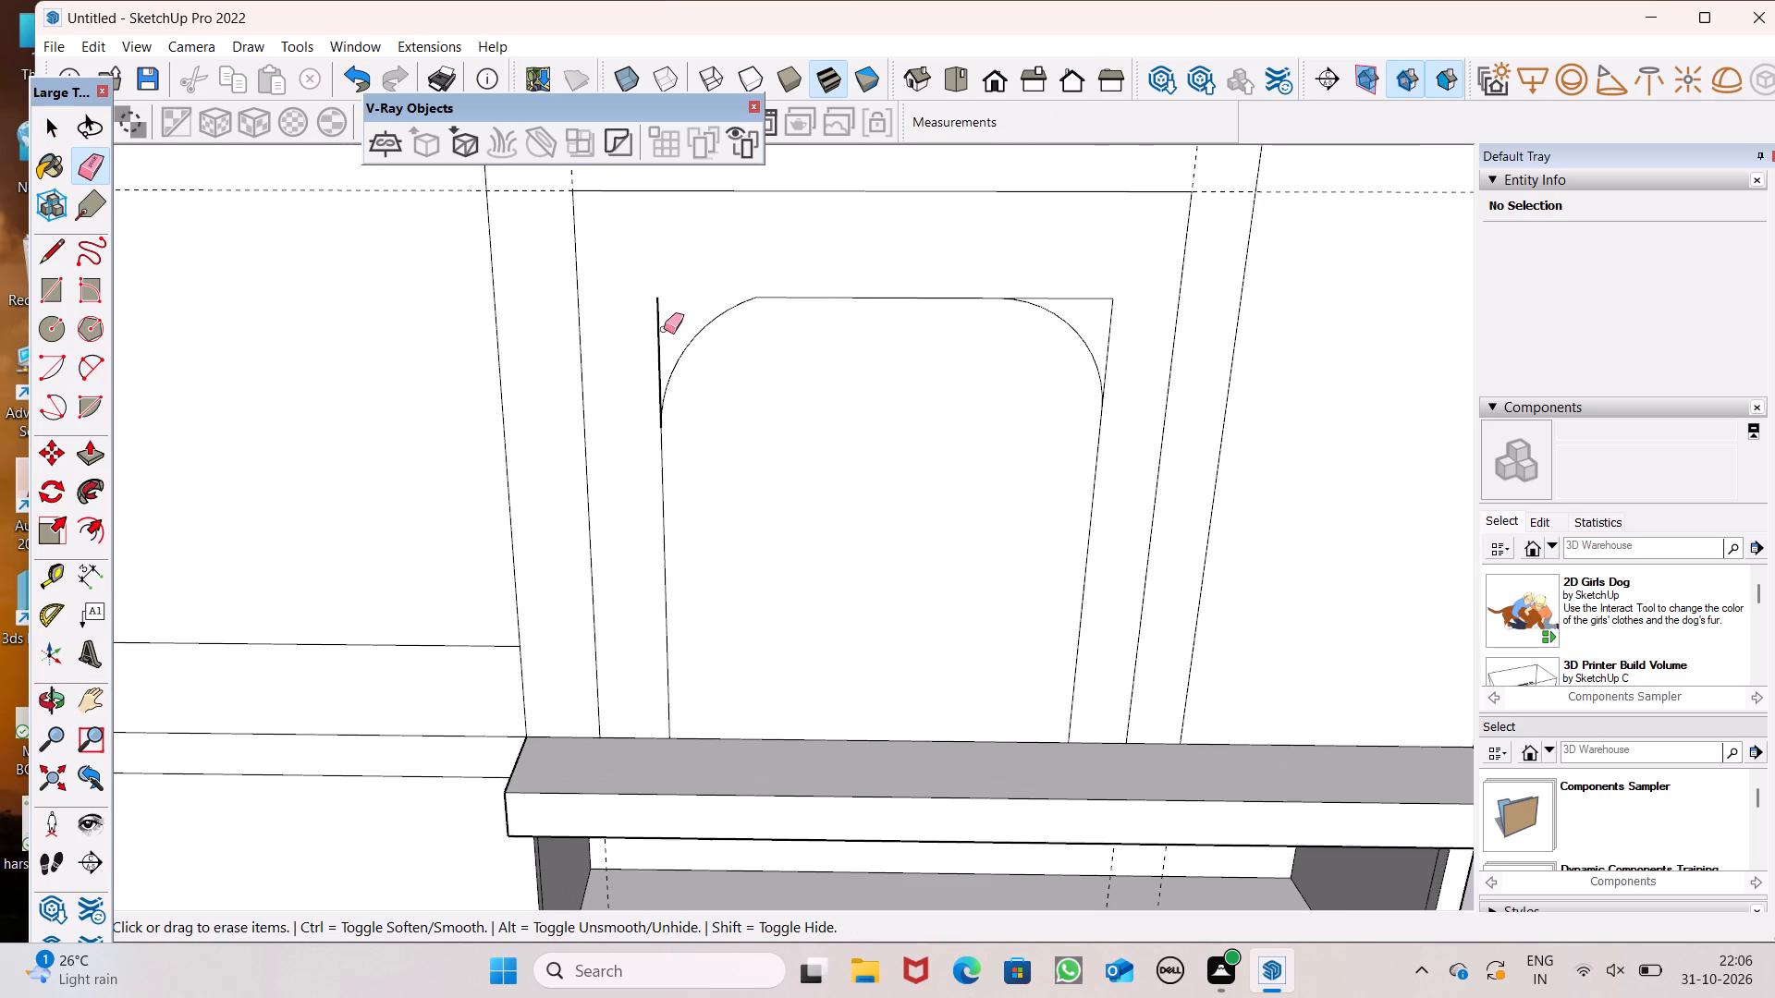
pyautogui.moveTo(659, 334); pyautogui.dragTo(651, 340)
pyautogui.moveTo(1094, 296); pyautogui.dragTo(1120, 336)
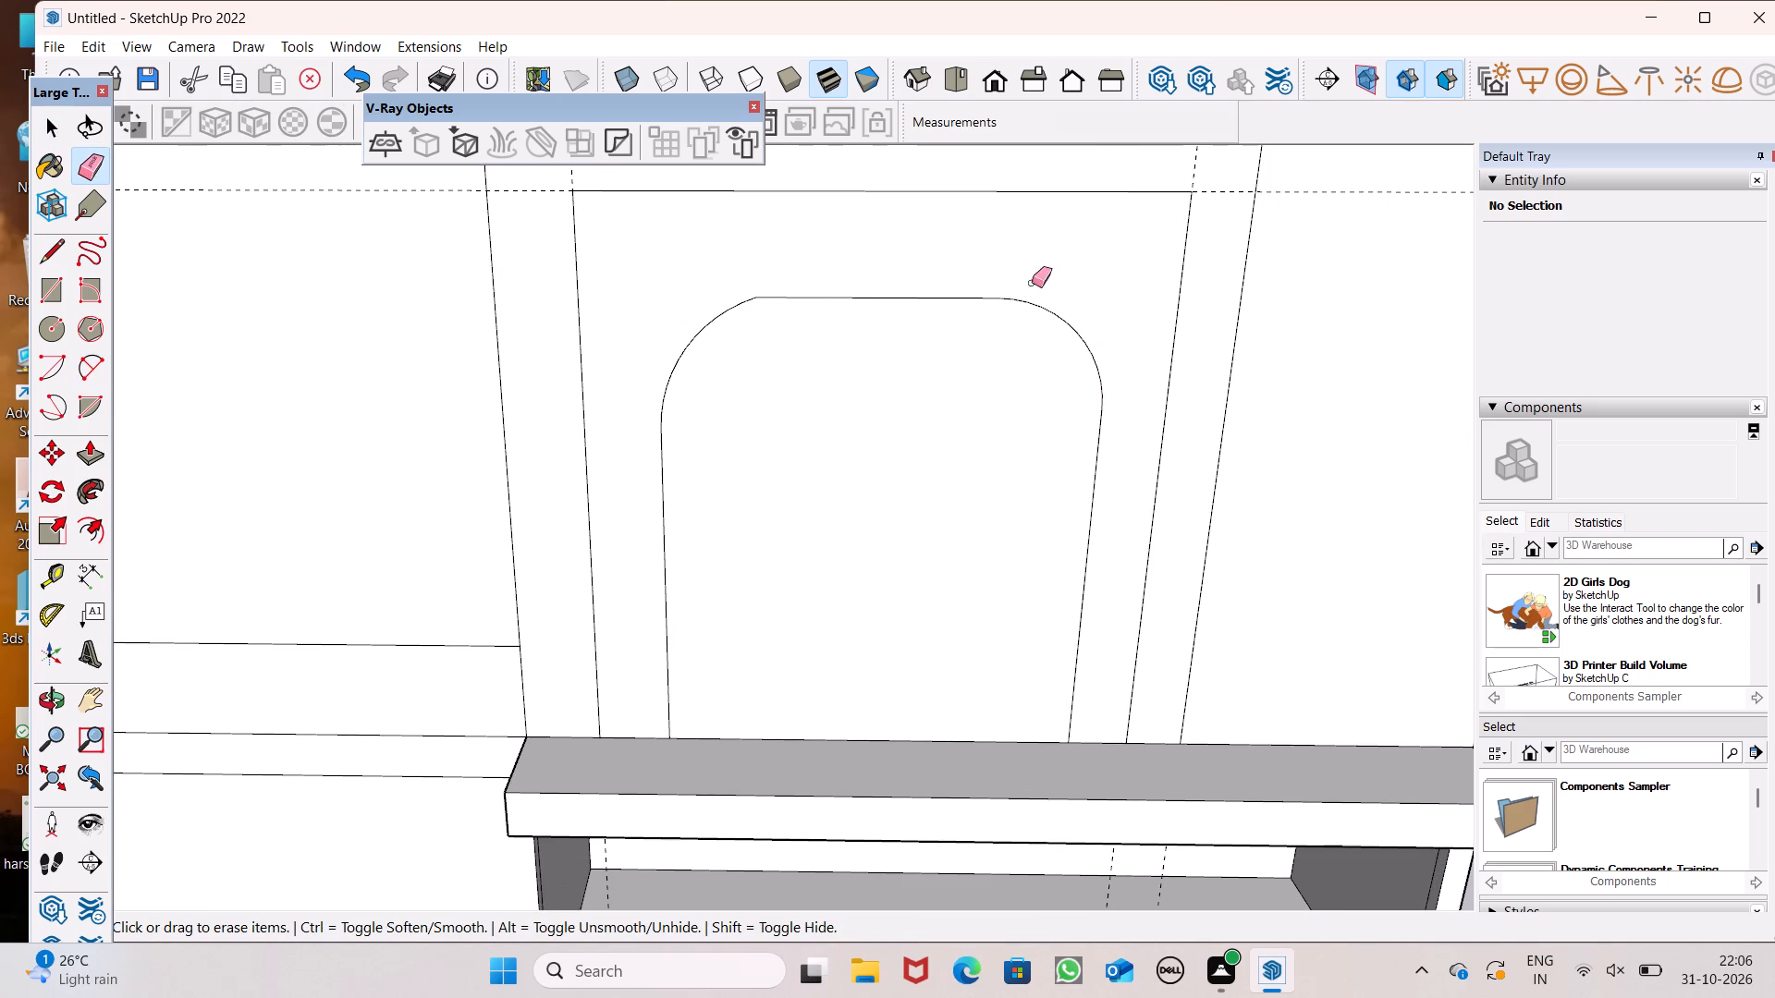
pyautogui.scroll(-6, 970, 317)
pyautogui.press('space')
# Push the round-cornered opening face 3' 1 1/2" inward into the uppermost wall.
pyautogui.click(79, 456)
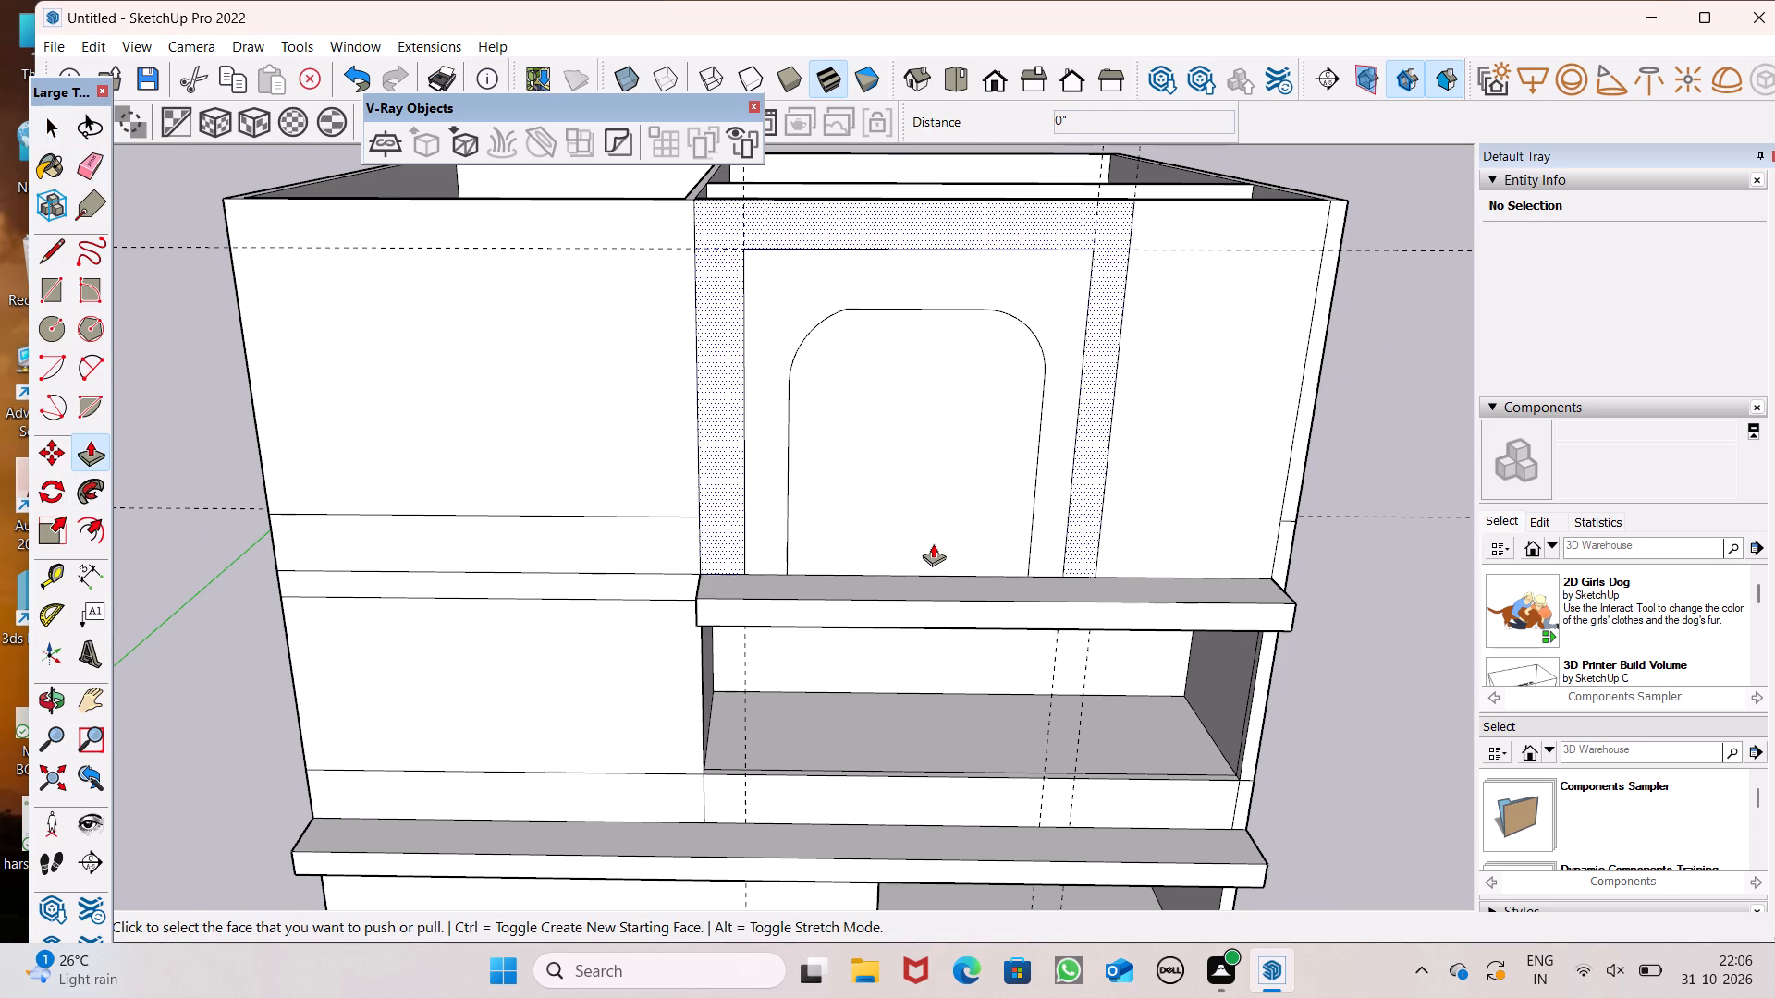
pyautogui.moveTo(937, 537); pyautogui.dragTo(852, 479, button='middle')
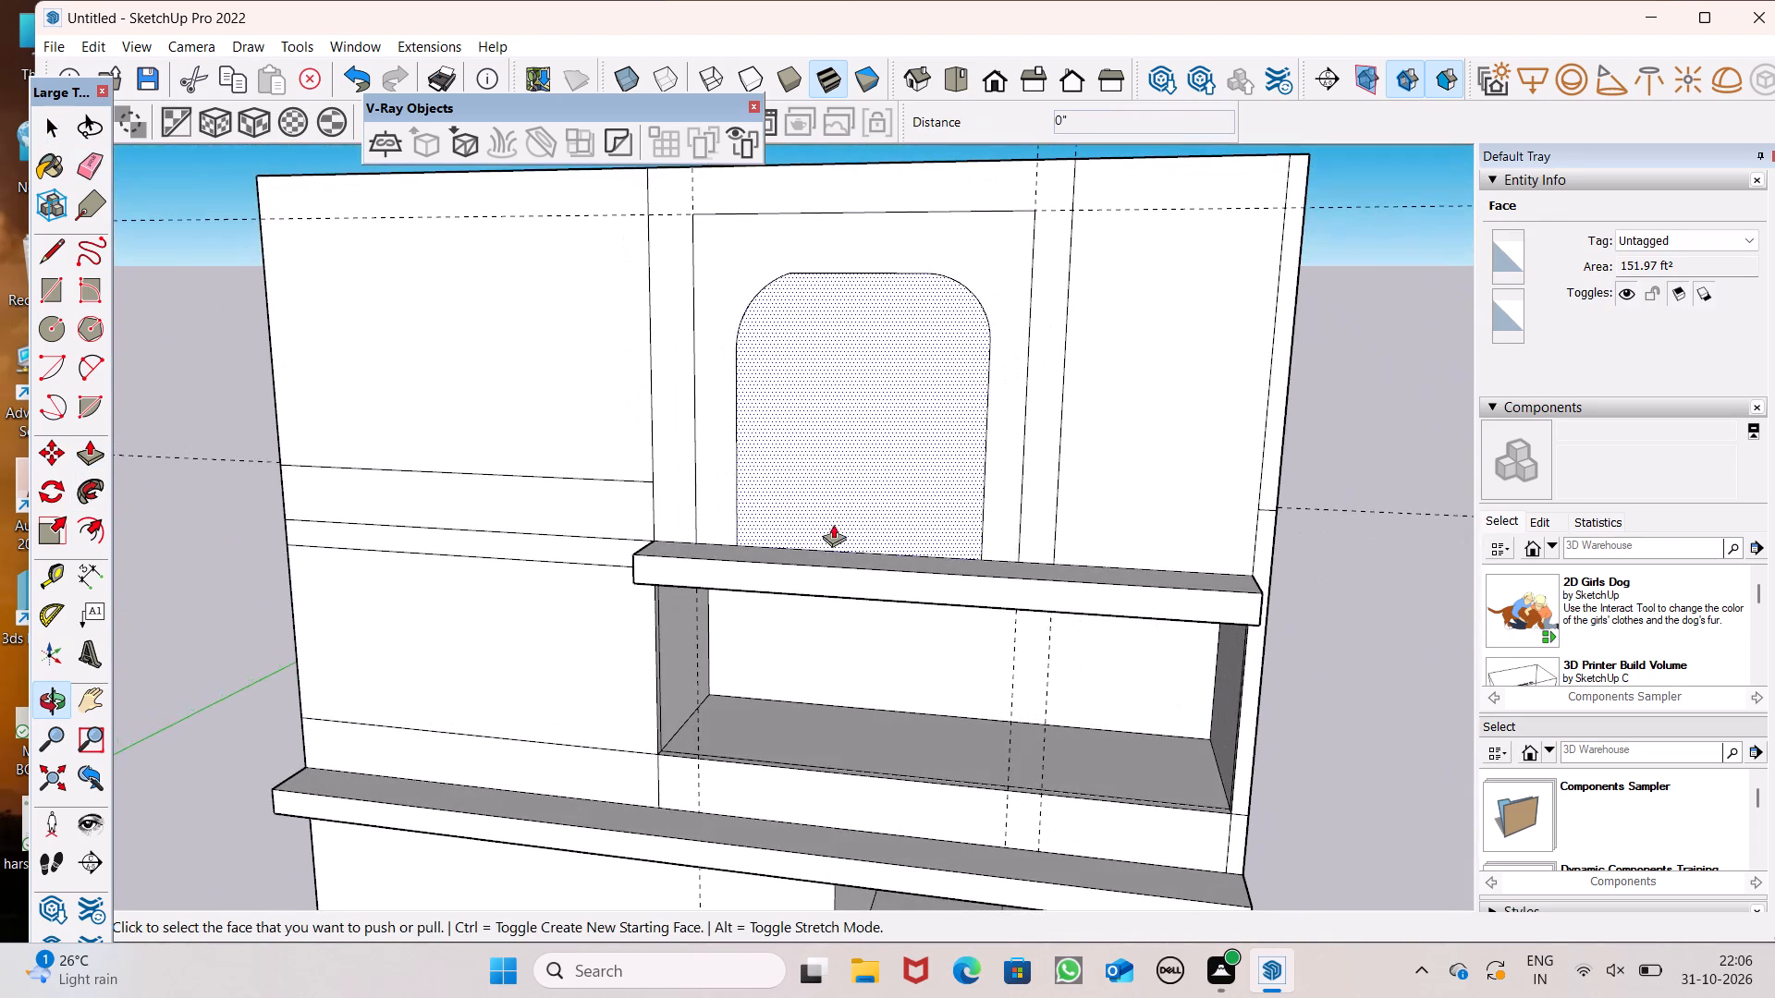
pyautogui.moveTo(782, 539); pyautogui.dragTo(799, 529)
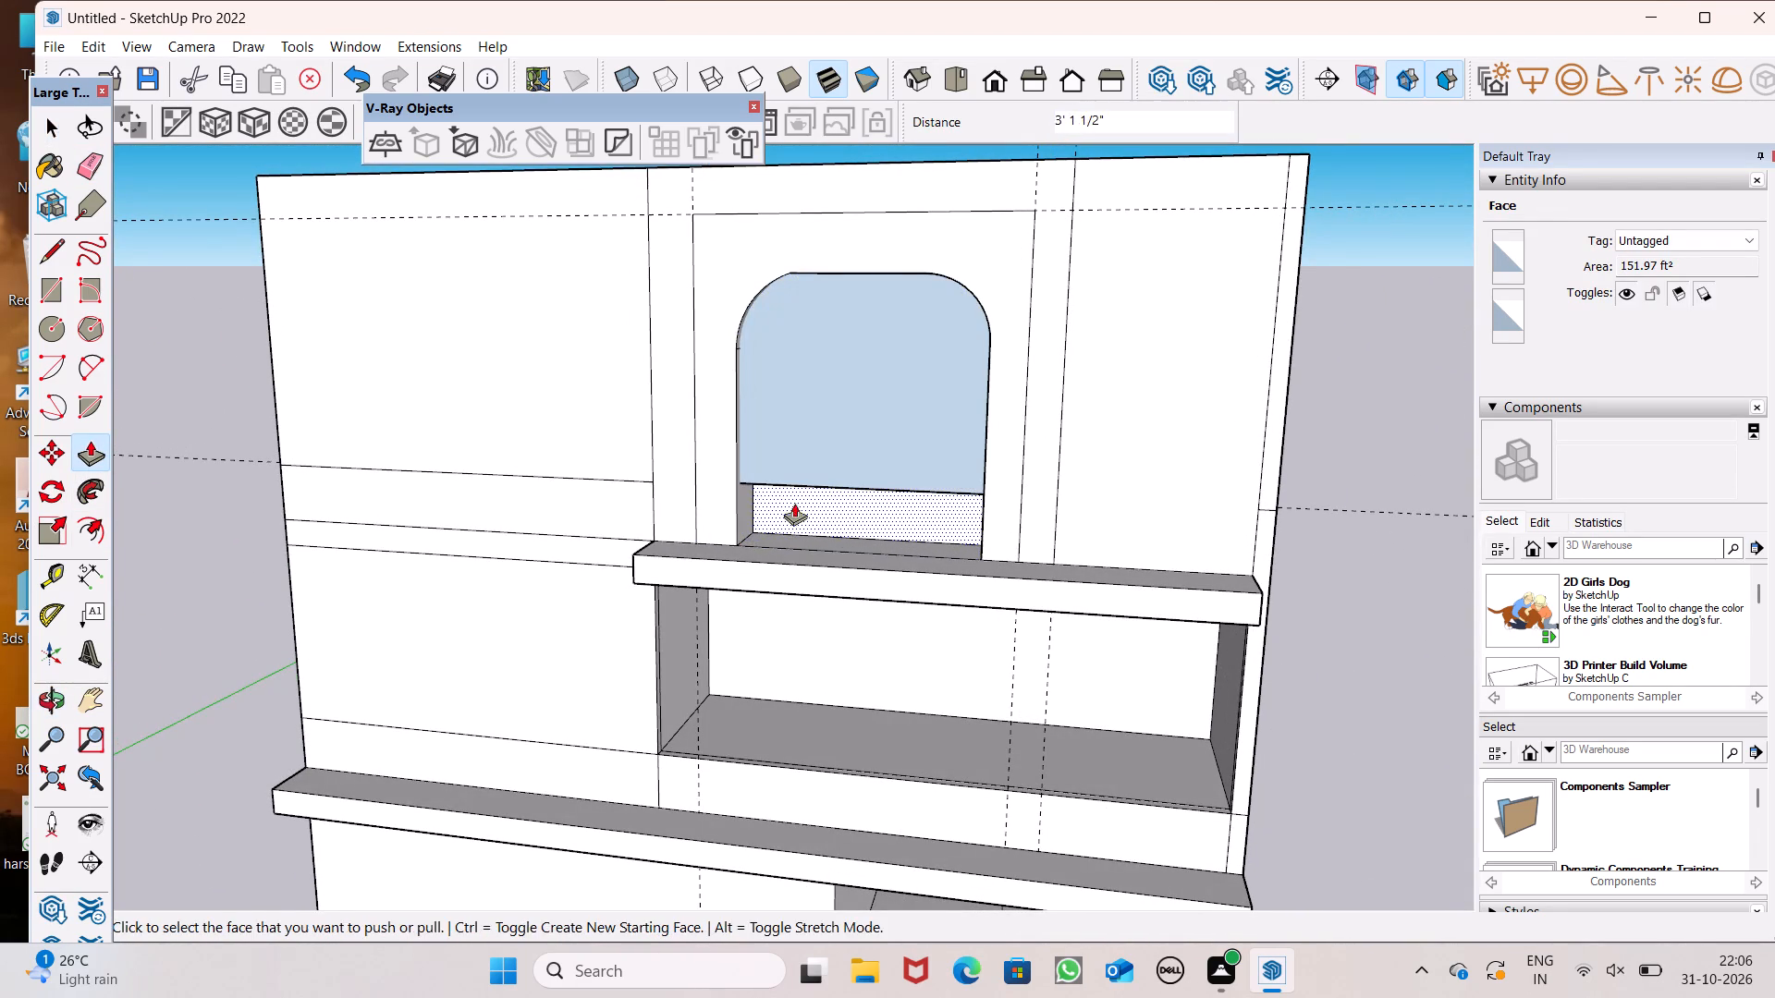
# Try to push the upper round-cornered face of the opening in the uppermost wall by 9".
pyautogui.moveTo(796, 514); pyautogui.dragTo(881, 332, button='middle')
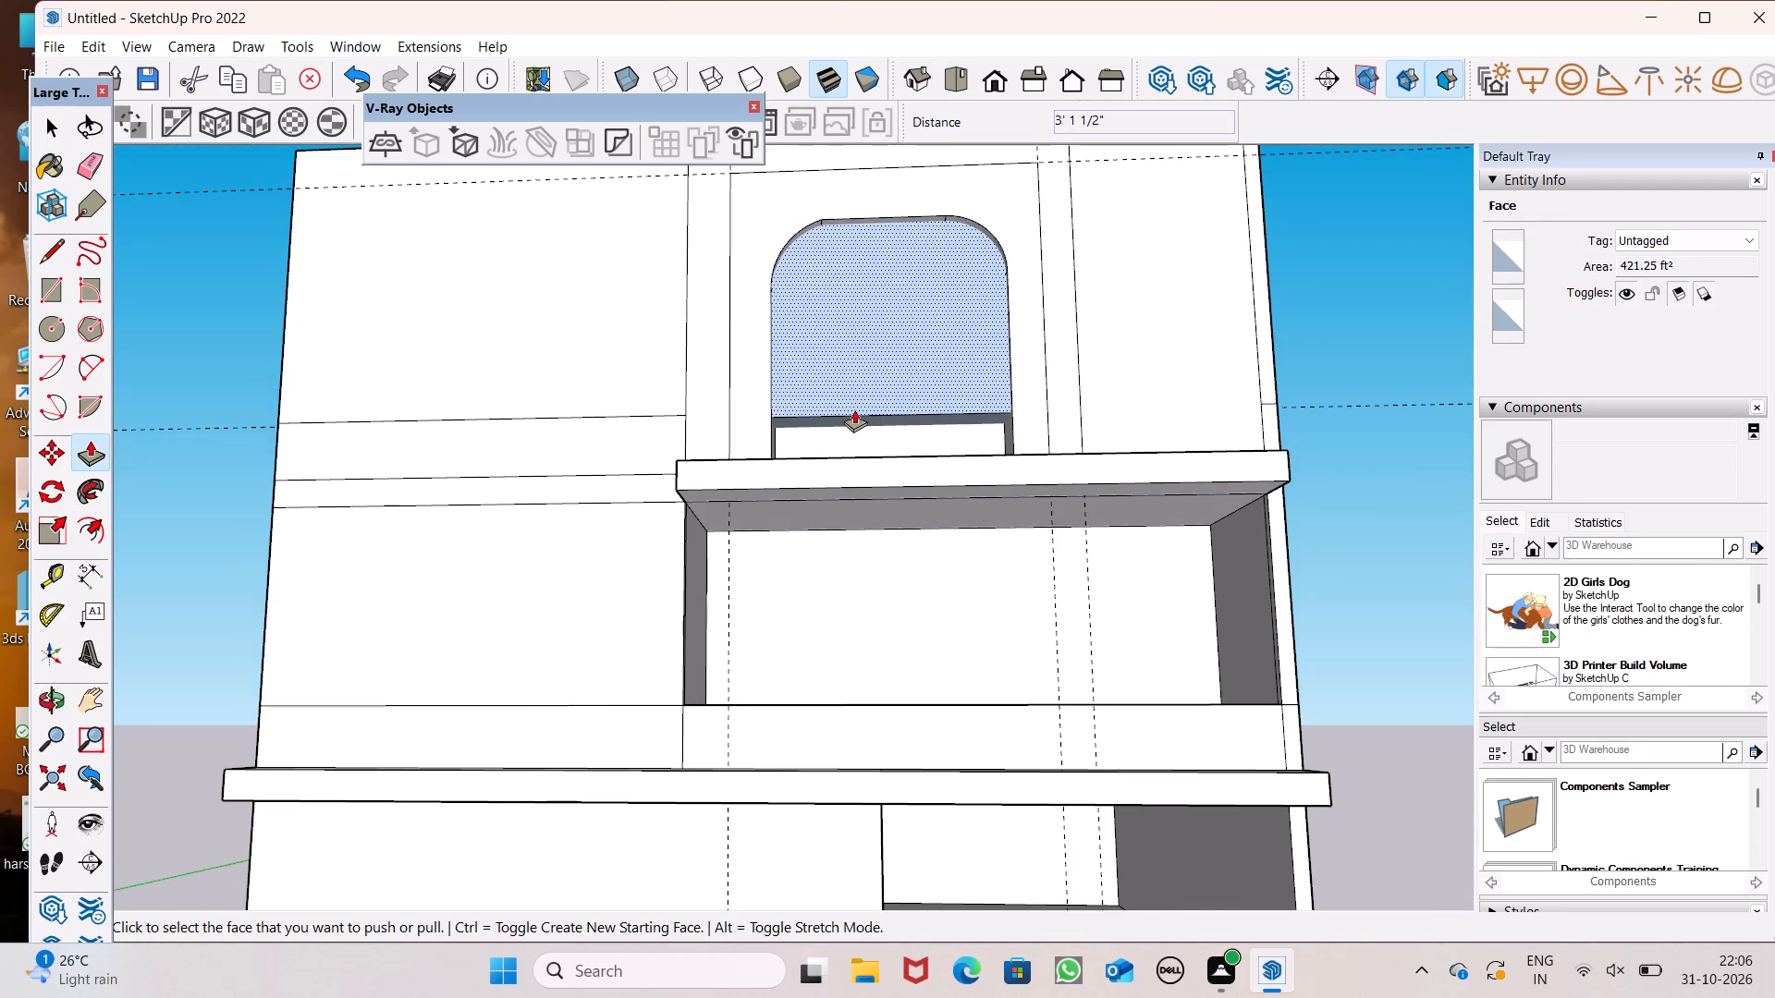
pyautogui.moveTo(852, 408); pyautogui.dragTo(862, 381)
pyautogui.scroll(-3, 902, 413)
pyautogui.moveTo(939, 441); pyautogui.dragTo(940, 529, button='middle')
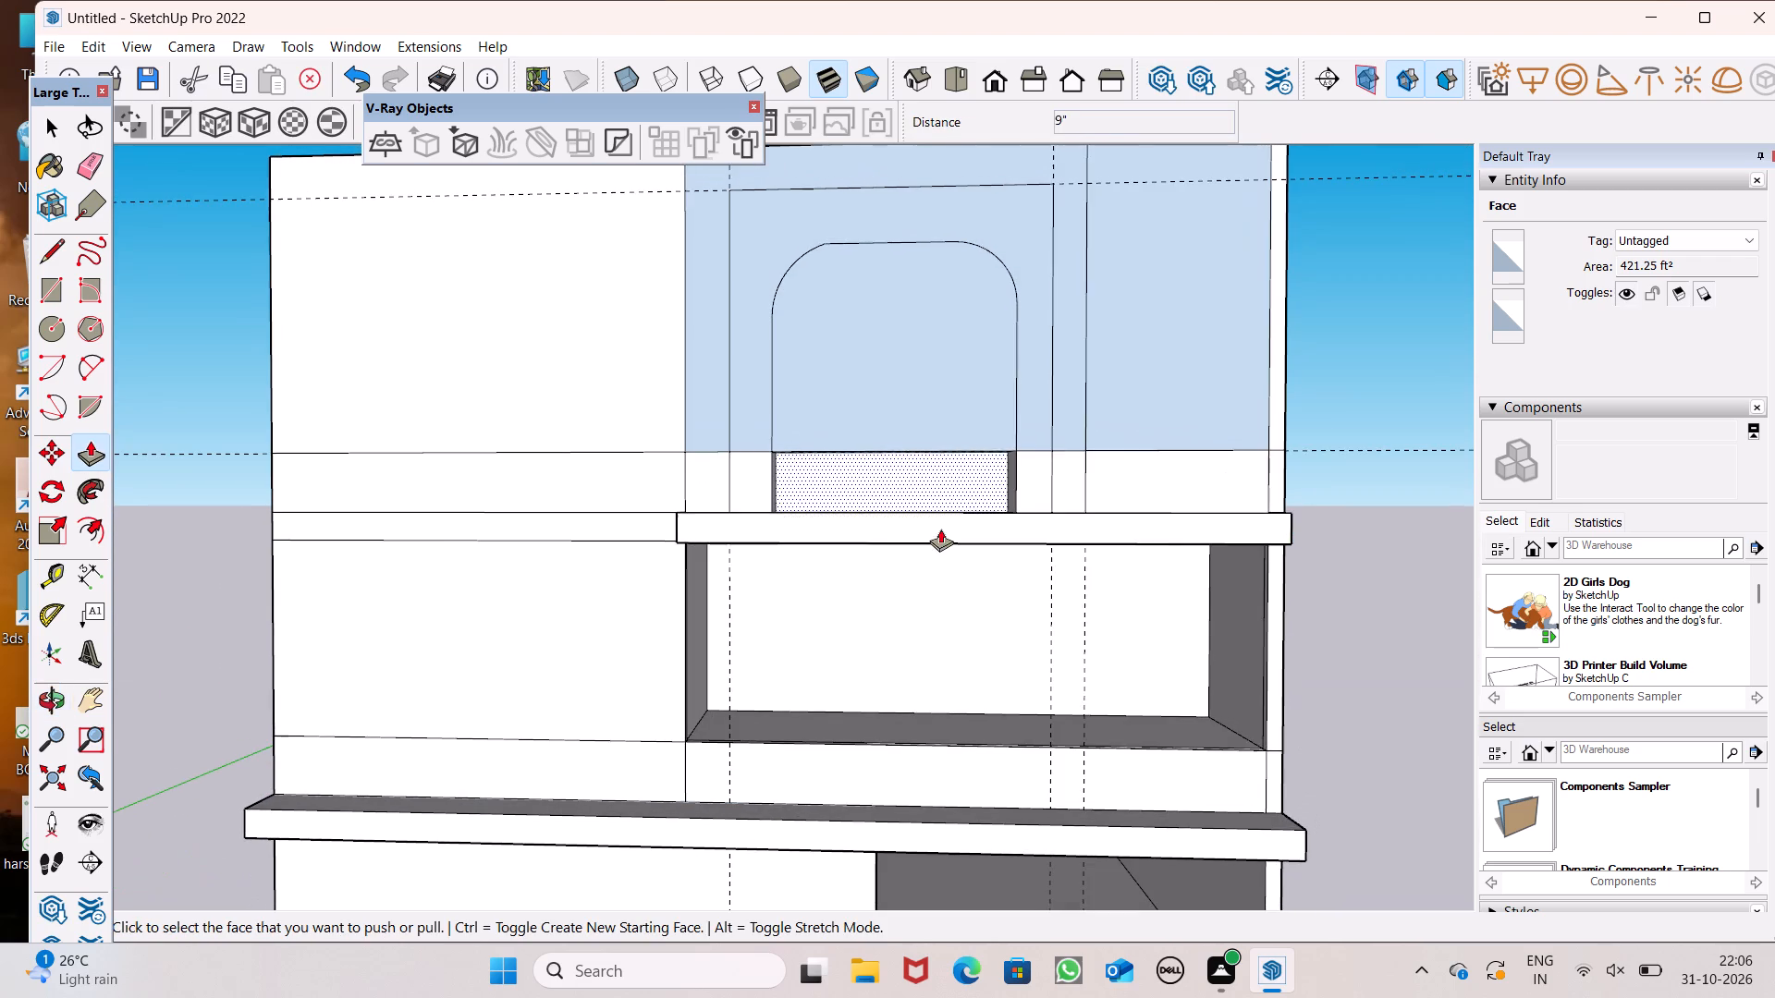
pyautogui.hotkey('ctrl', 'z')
# Undo the earlier inward push of the round-cornered opening in the uppermost wall.
pyautogui.moveTo(851, 416); pyautogui.dragTo(855, 527, button='middle')
pyautogui.hotkey('ctrl', 'z')
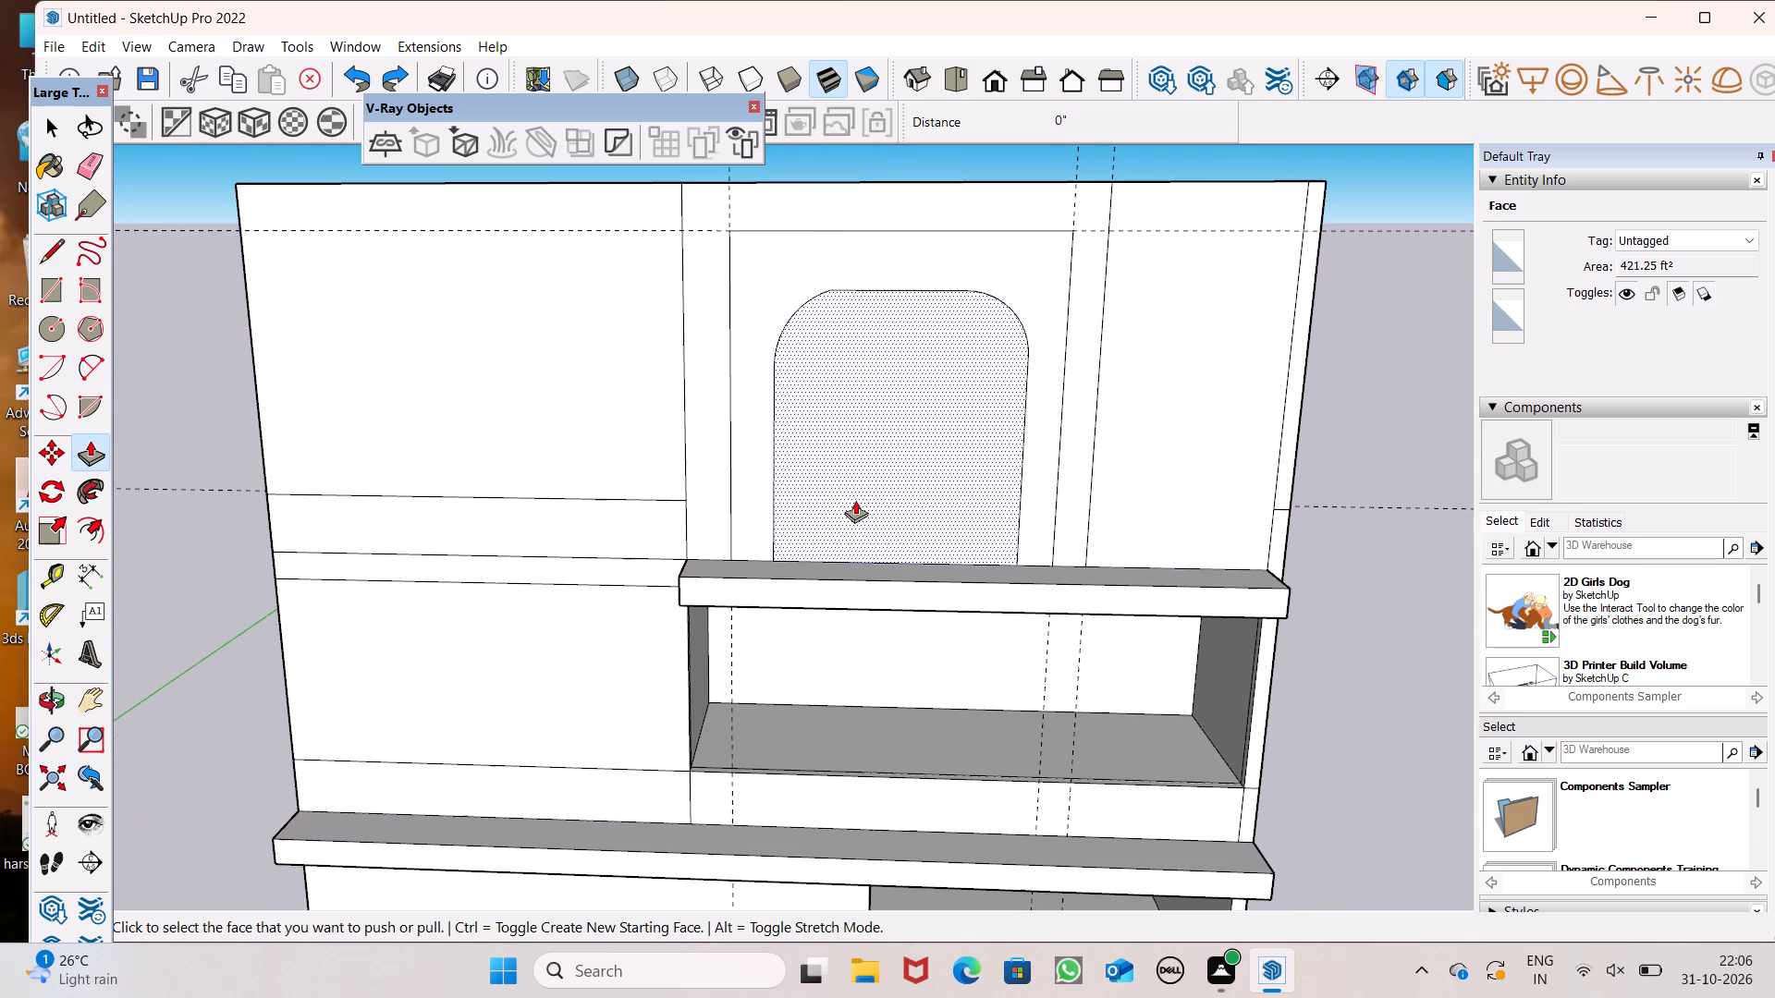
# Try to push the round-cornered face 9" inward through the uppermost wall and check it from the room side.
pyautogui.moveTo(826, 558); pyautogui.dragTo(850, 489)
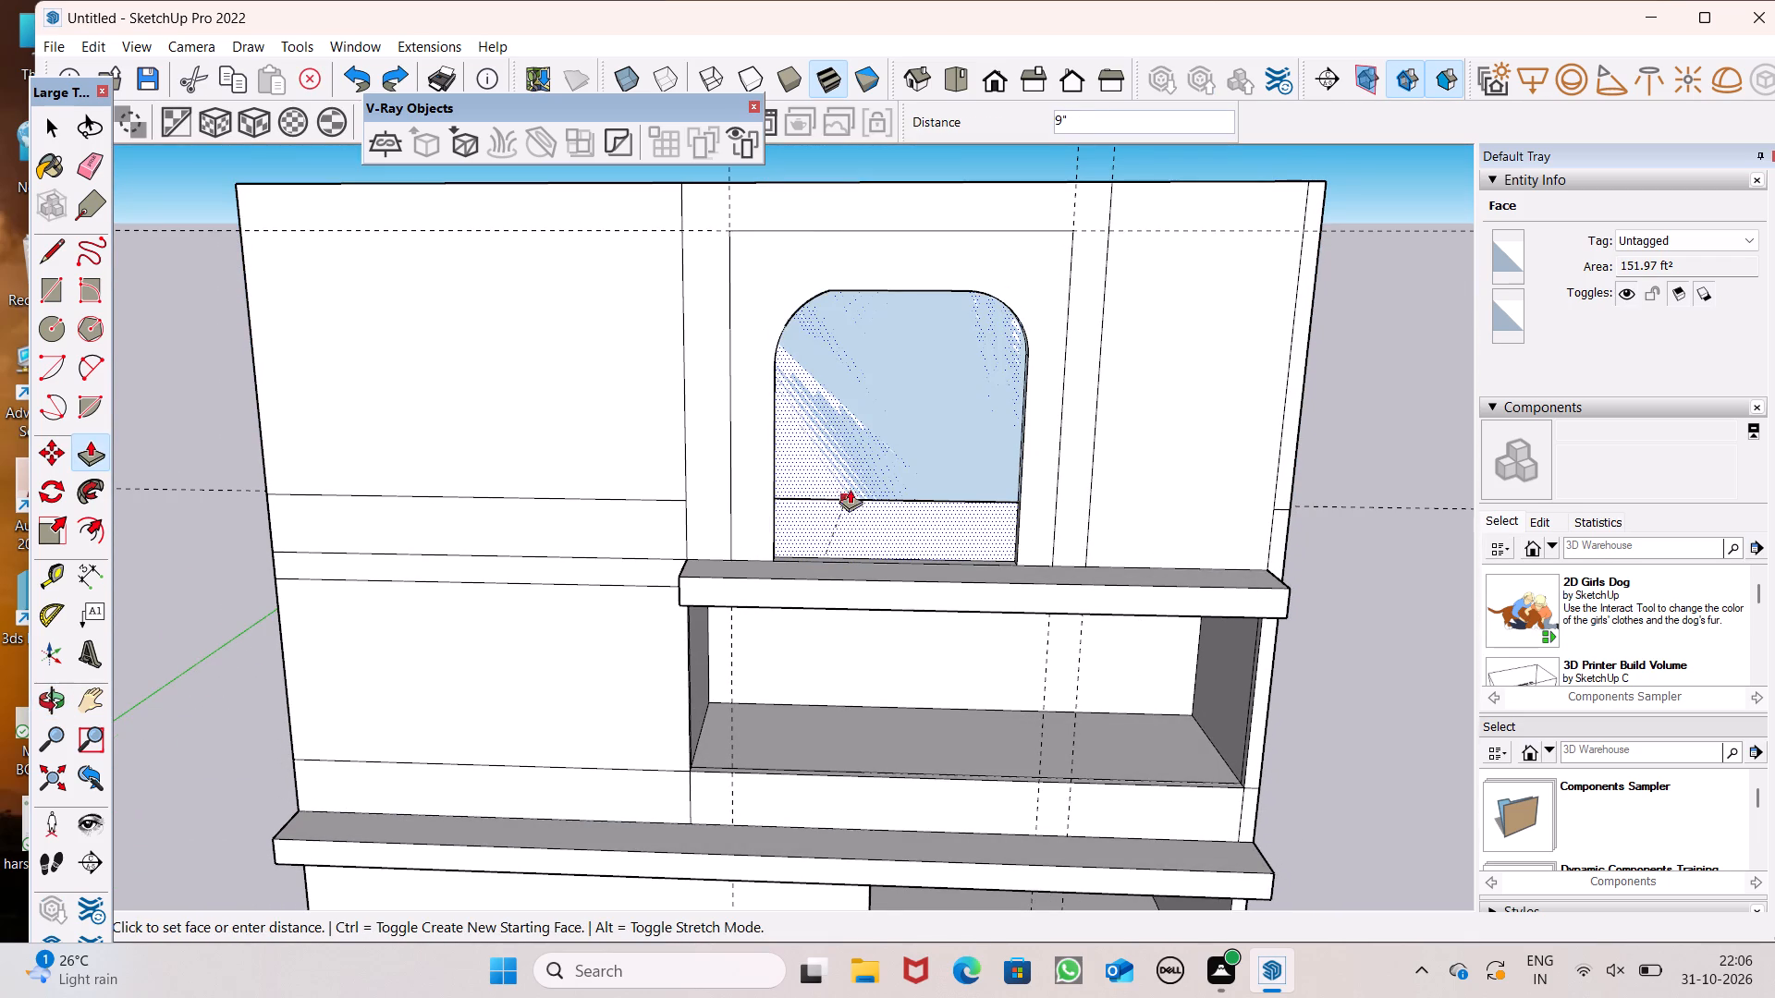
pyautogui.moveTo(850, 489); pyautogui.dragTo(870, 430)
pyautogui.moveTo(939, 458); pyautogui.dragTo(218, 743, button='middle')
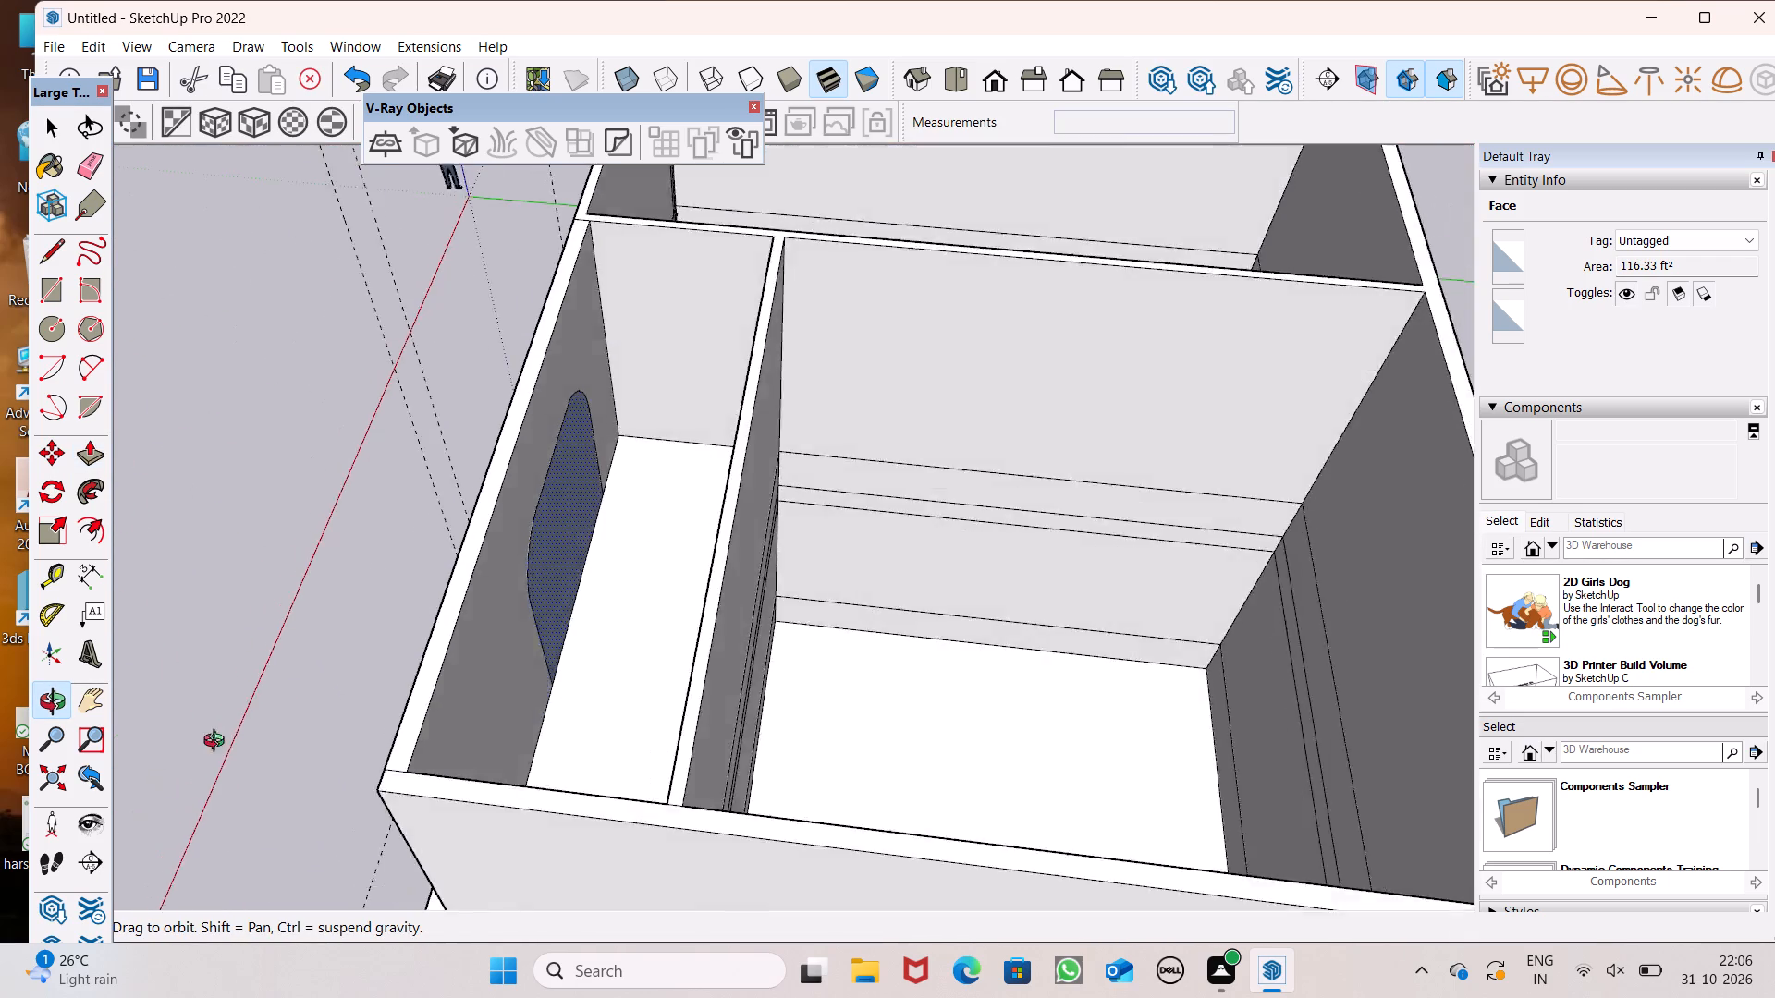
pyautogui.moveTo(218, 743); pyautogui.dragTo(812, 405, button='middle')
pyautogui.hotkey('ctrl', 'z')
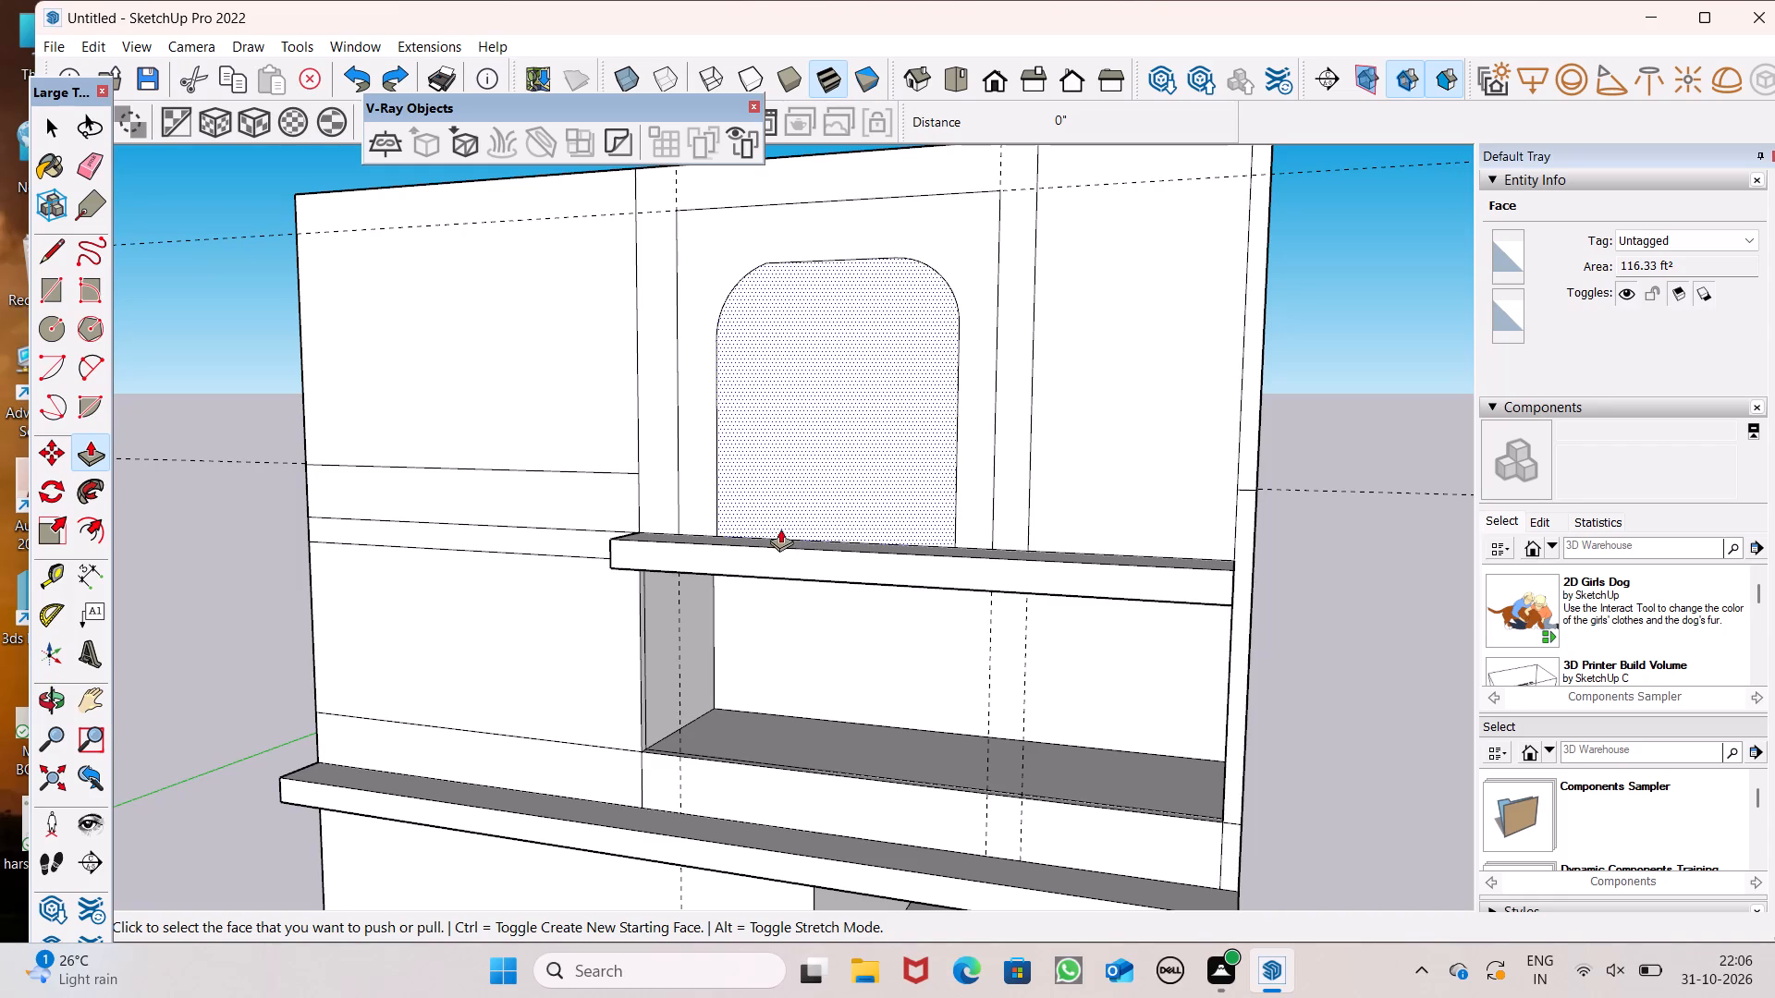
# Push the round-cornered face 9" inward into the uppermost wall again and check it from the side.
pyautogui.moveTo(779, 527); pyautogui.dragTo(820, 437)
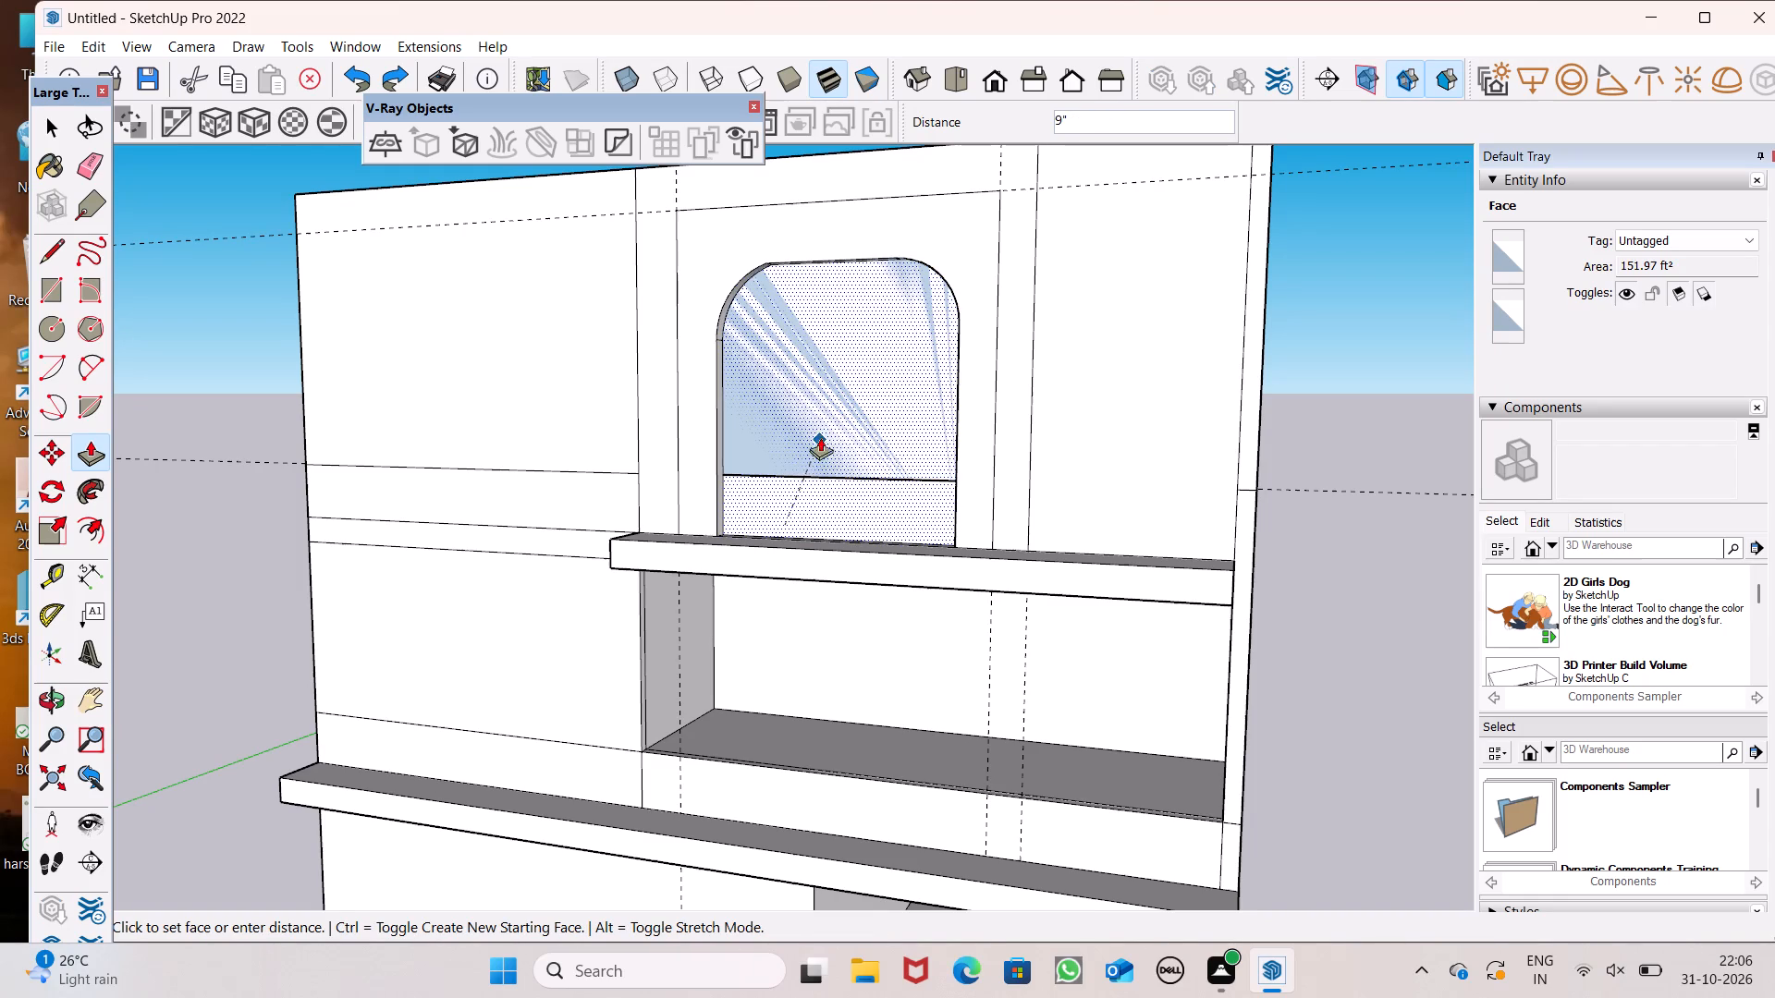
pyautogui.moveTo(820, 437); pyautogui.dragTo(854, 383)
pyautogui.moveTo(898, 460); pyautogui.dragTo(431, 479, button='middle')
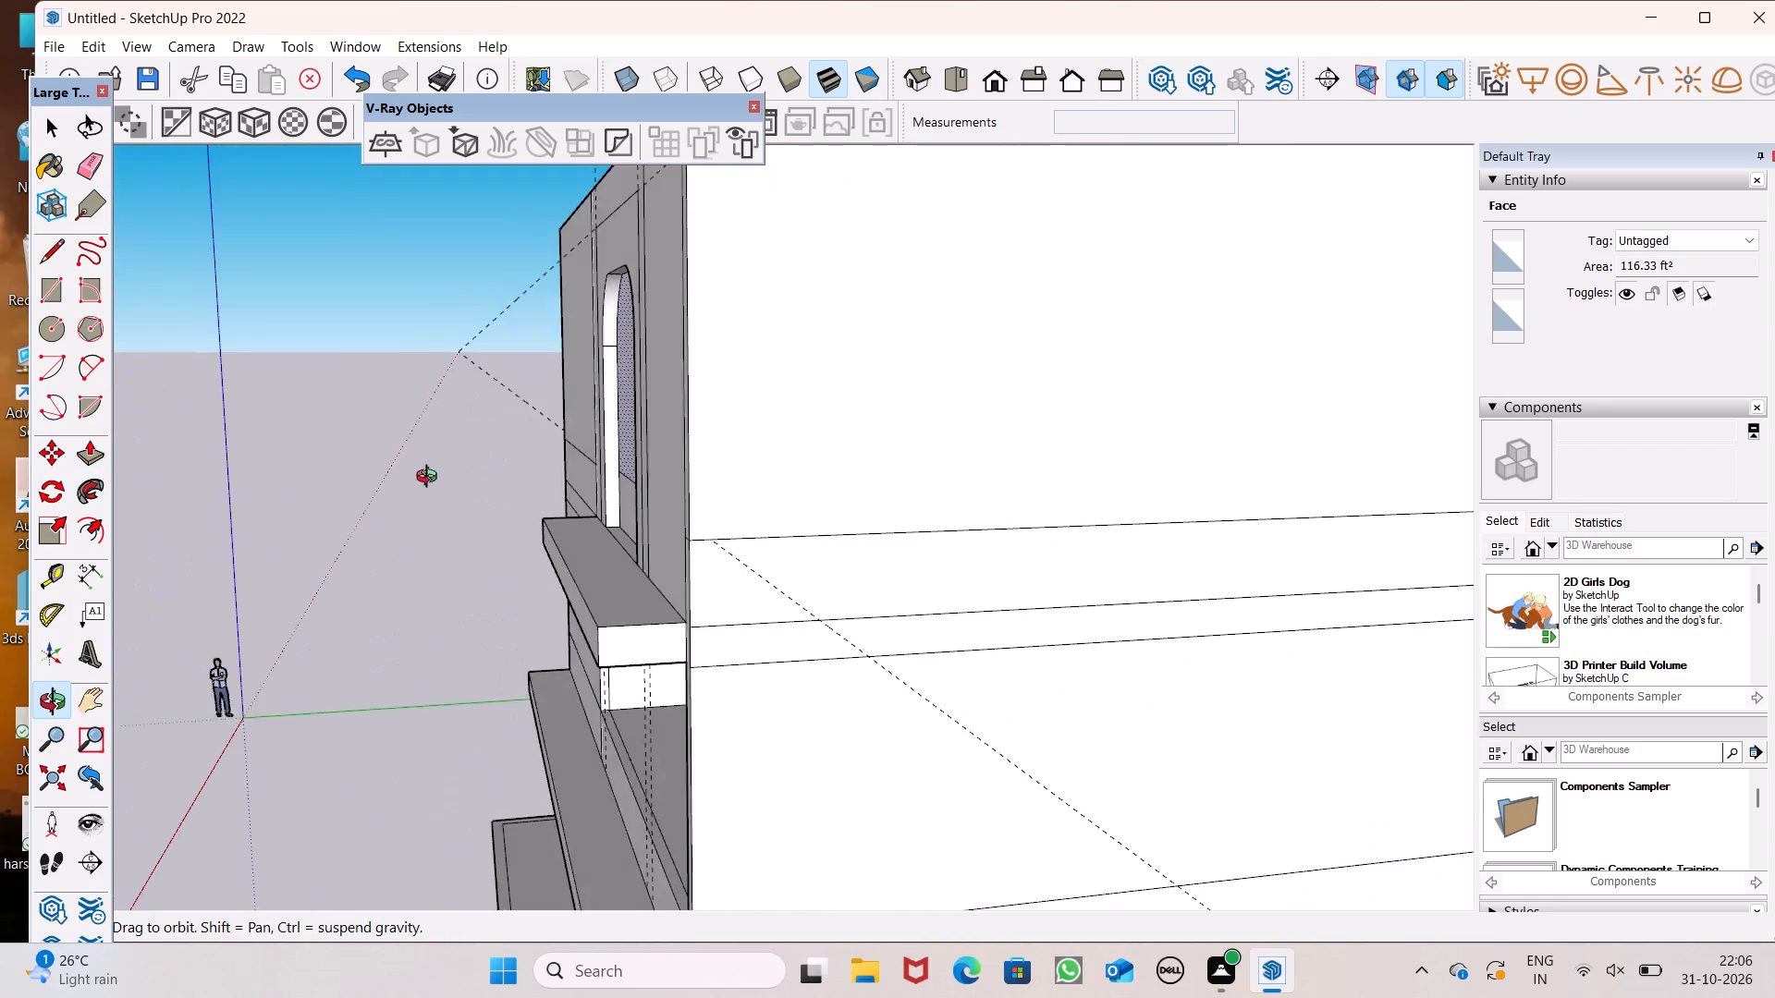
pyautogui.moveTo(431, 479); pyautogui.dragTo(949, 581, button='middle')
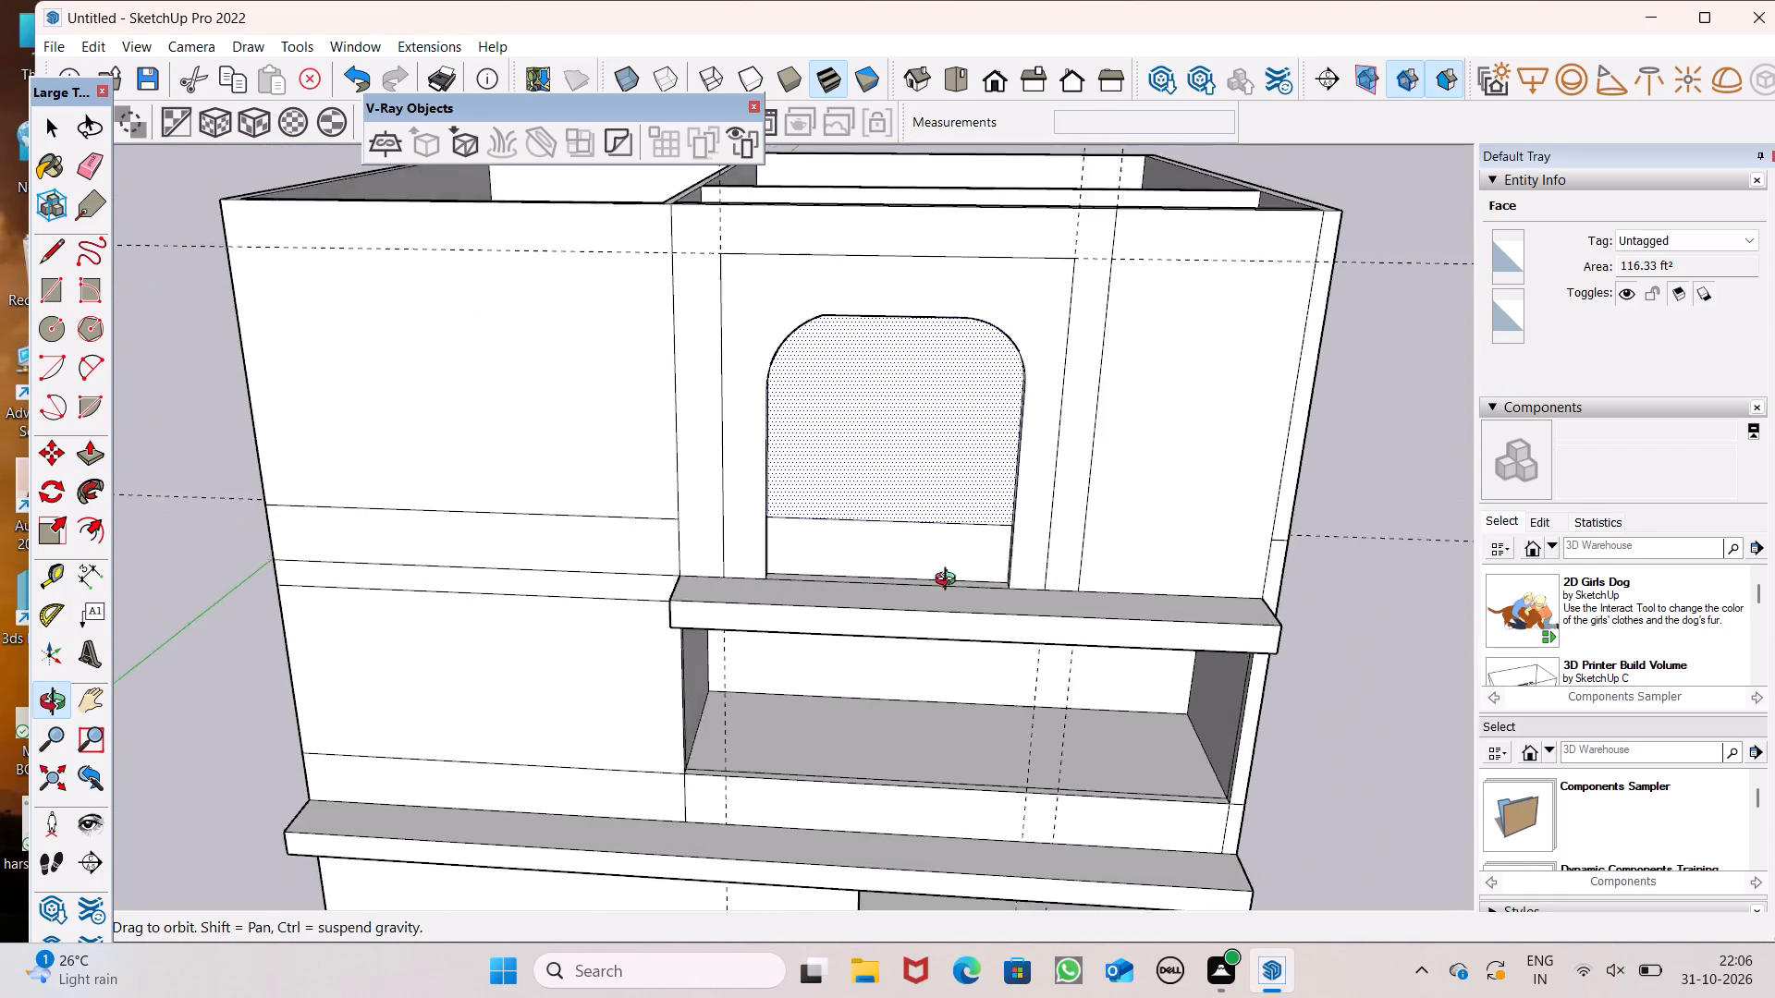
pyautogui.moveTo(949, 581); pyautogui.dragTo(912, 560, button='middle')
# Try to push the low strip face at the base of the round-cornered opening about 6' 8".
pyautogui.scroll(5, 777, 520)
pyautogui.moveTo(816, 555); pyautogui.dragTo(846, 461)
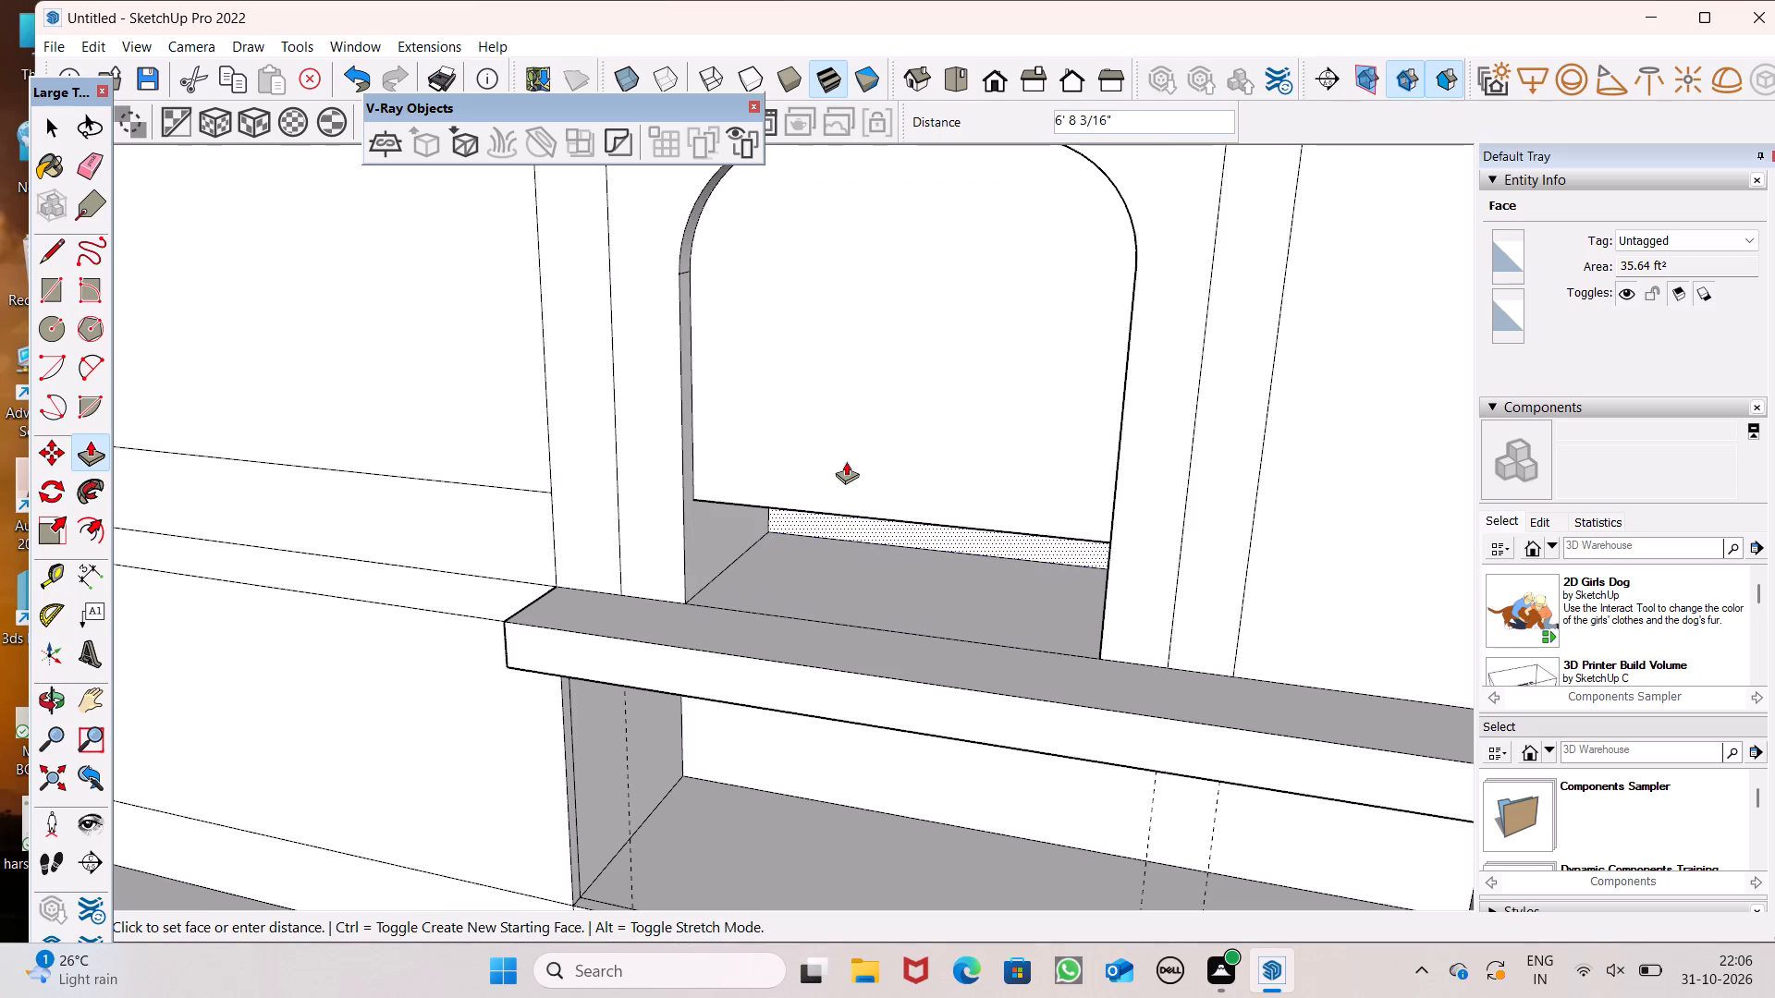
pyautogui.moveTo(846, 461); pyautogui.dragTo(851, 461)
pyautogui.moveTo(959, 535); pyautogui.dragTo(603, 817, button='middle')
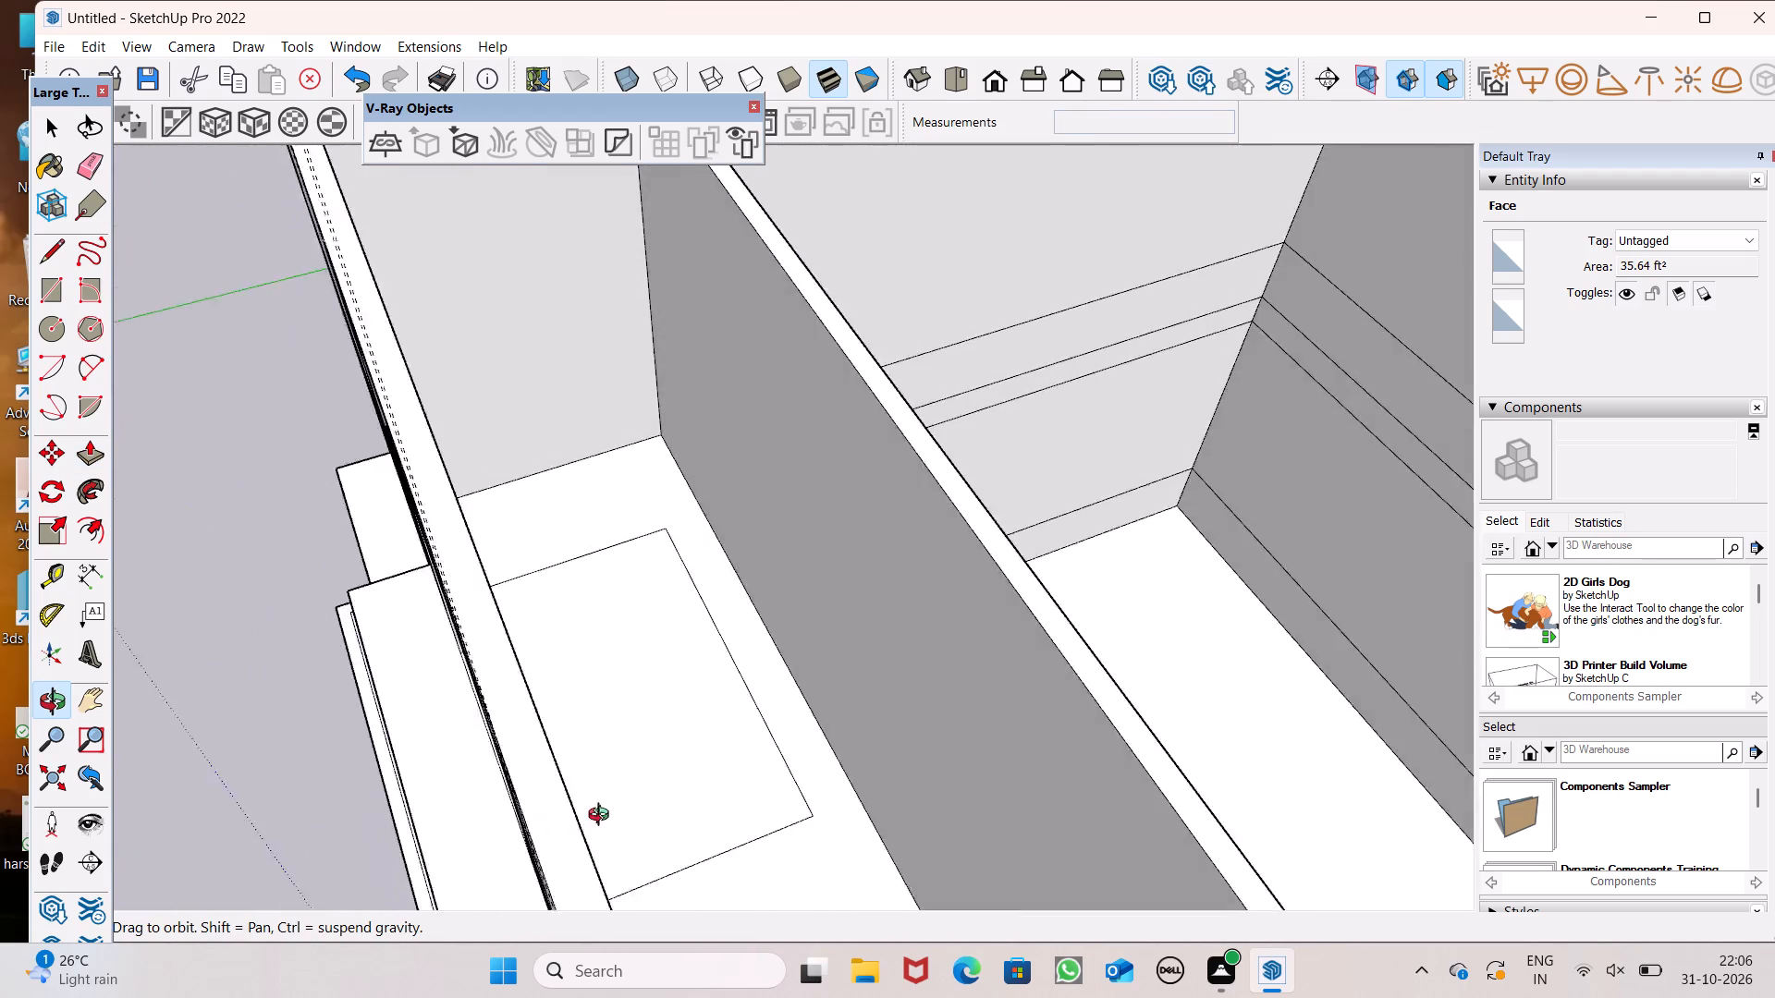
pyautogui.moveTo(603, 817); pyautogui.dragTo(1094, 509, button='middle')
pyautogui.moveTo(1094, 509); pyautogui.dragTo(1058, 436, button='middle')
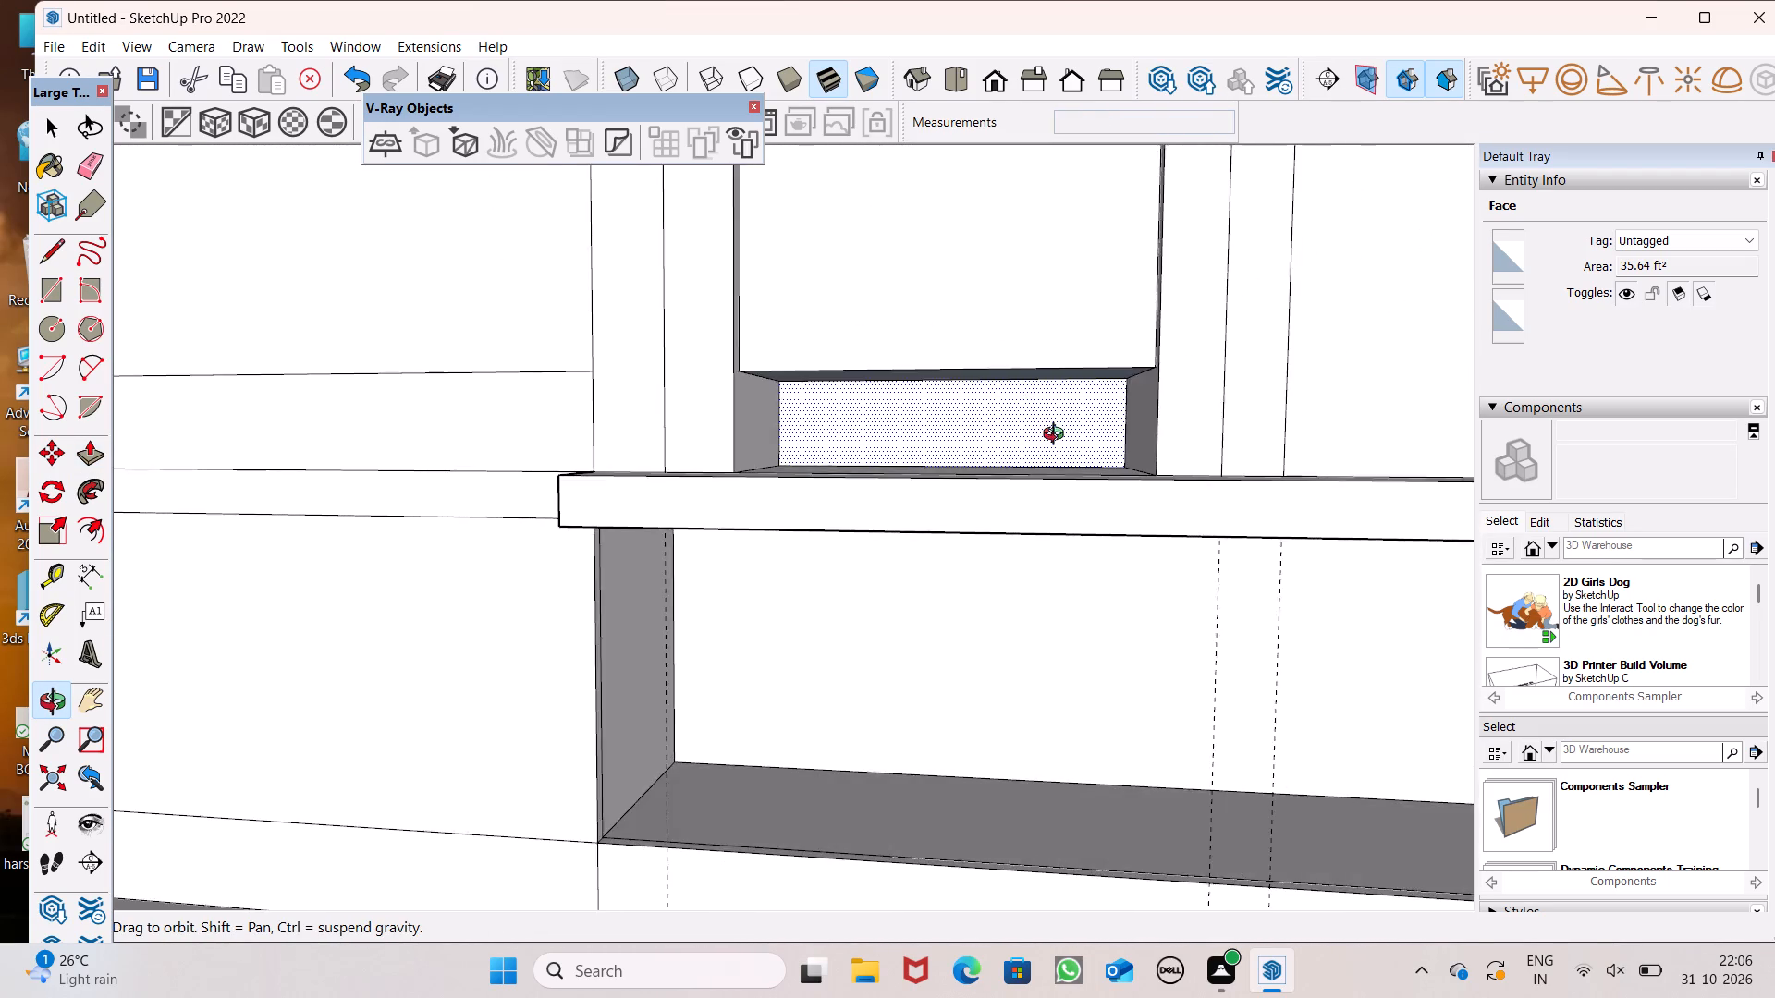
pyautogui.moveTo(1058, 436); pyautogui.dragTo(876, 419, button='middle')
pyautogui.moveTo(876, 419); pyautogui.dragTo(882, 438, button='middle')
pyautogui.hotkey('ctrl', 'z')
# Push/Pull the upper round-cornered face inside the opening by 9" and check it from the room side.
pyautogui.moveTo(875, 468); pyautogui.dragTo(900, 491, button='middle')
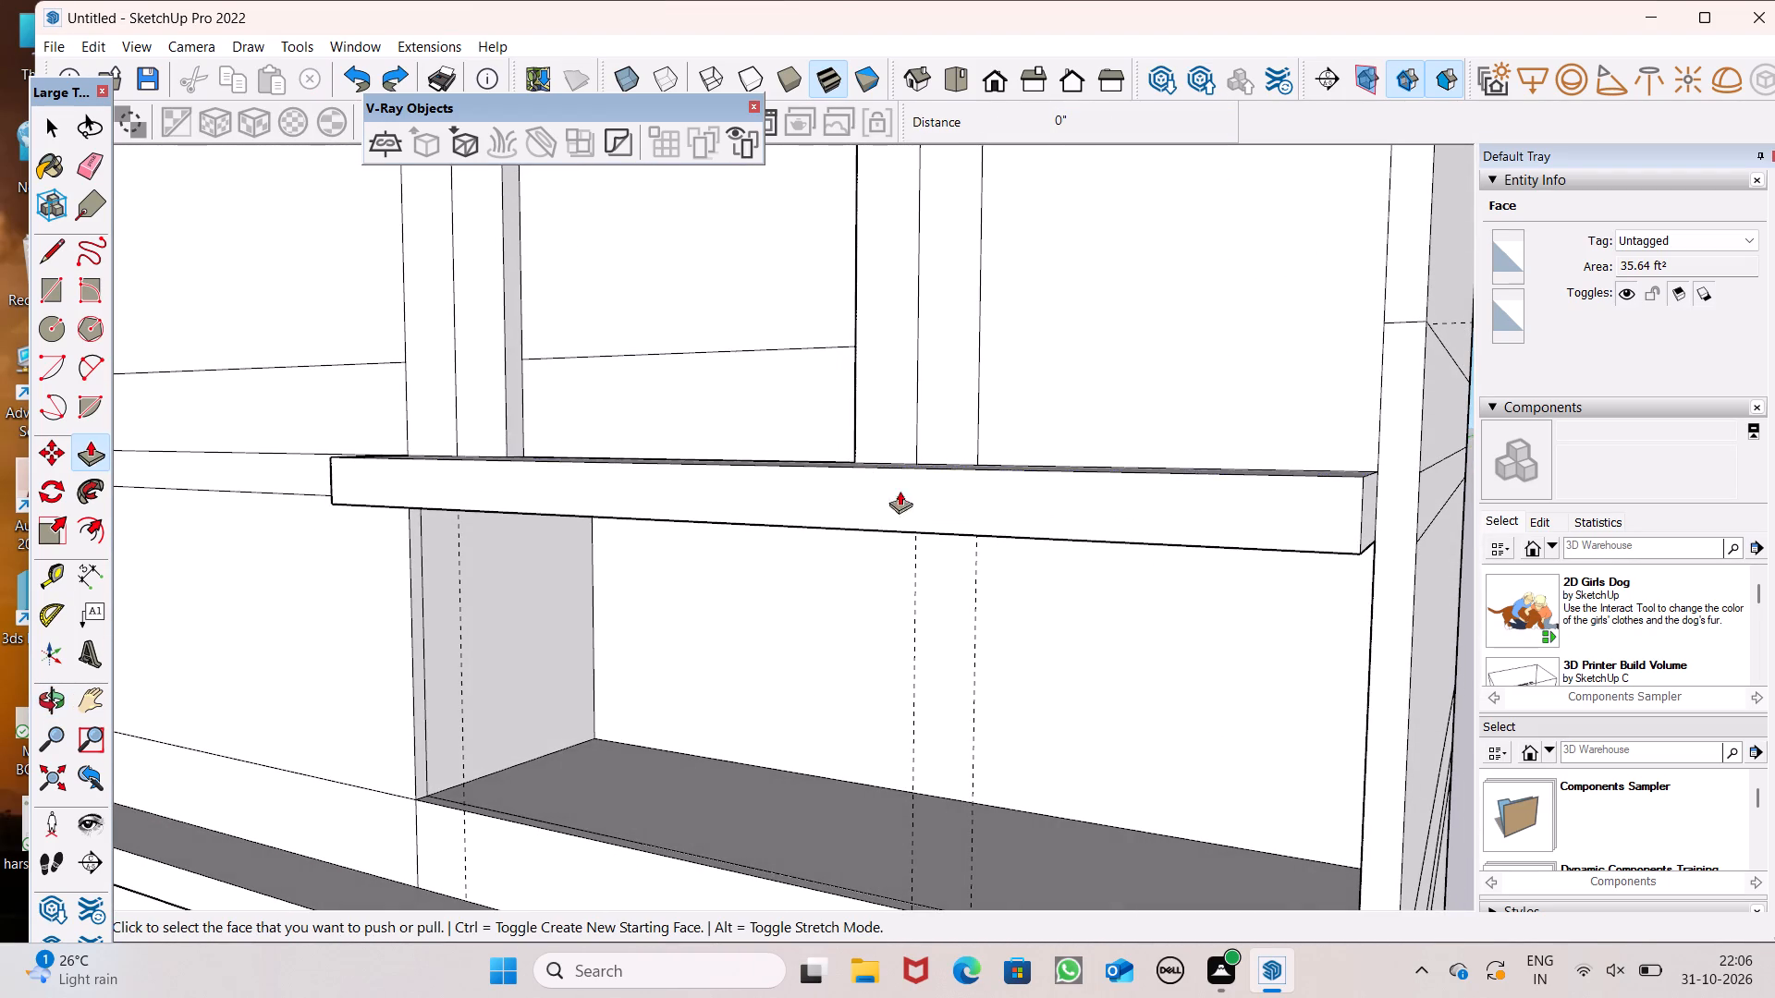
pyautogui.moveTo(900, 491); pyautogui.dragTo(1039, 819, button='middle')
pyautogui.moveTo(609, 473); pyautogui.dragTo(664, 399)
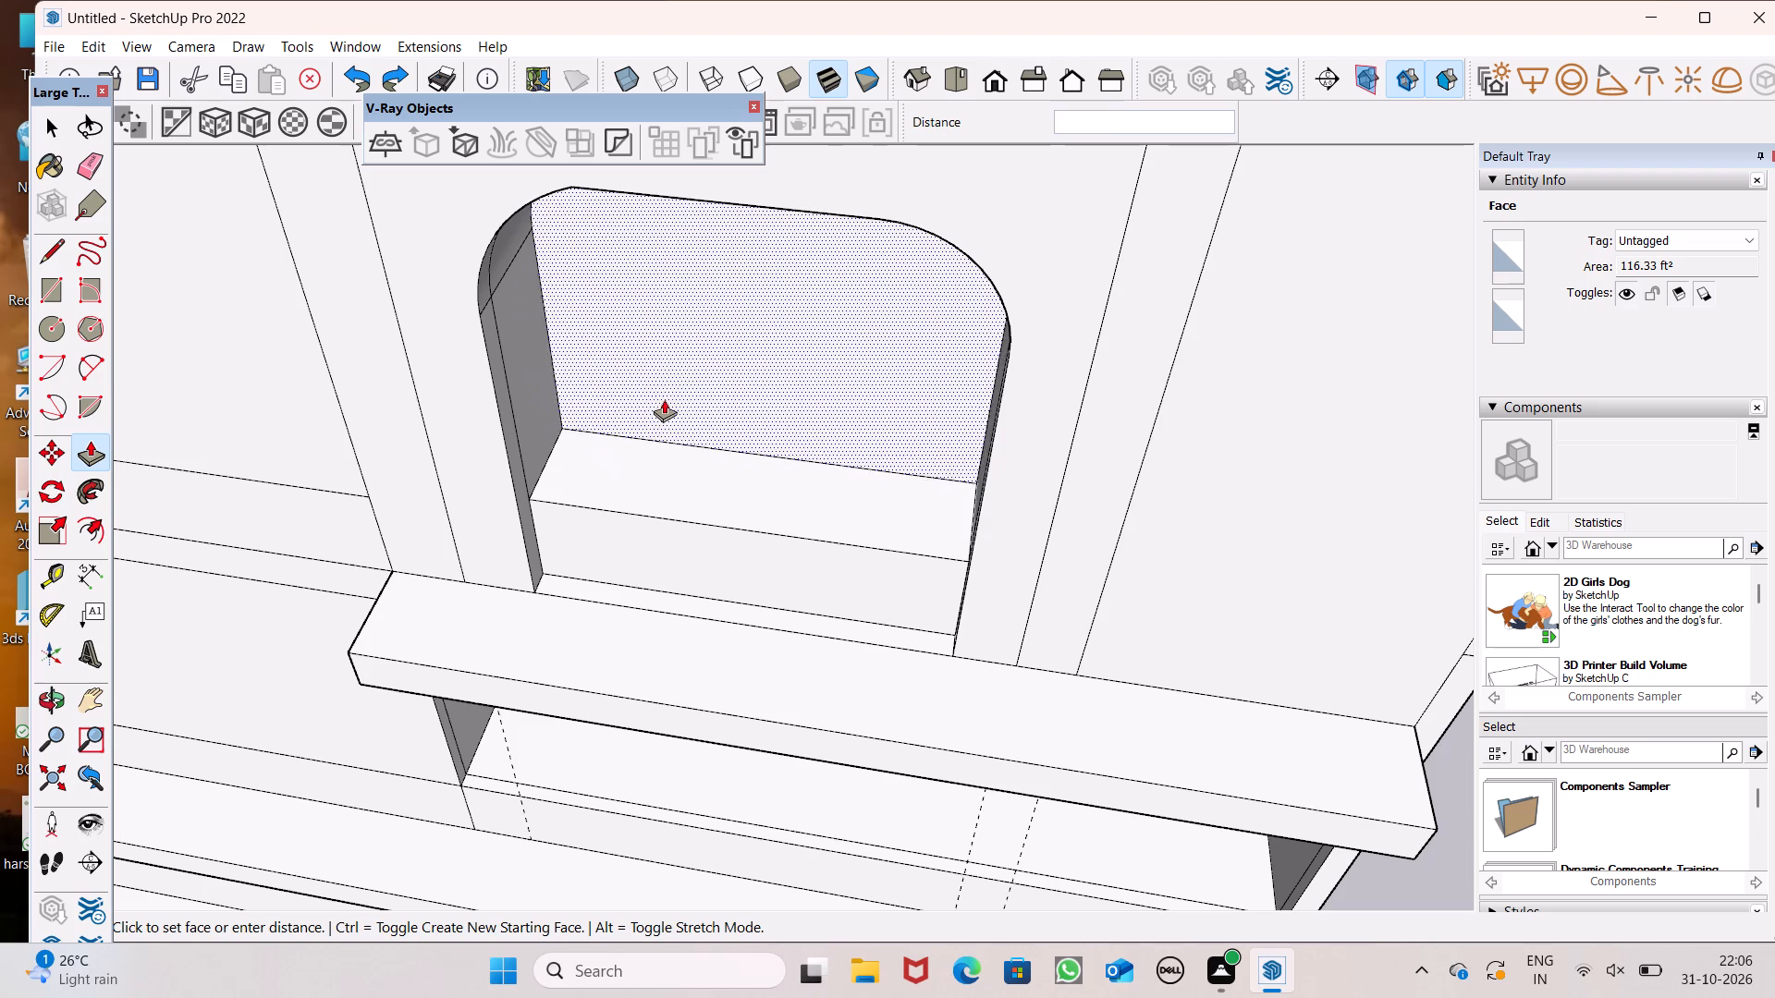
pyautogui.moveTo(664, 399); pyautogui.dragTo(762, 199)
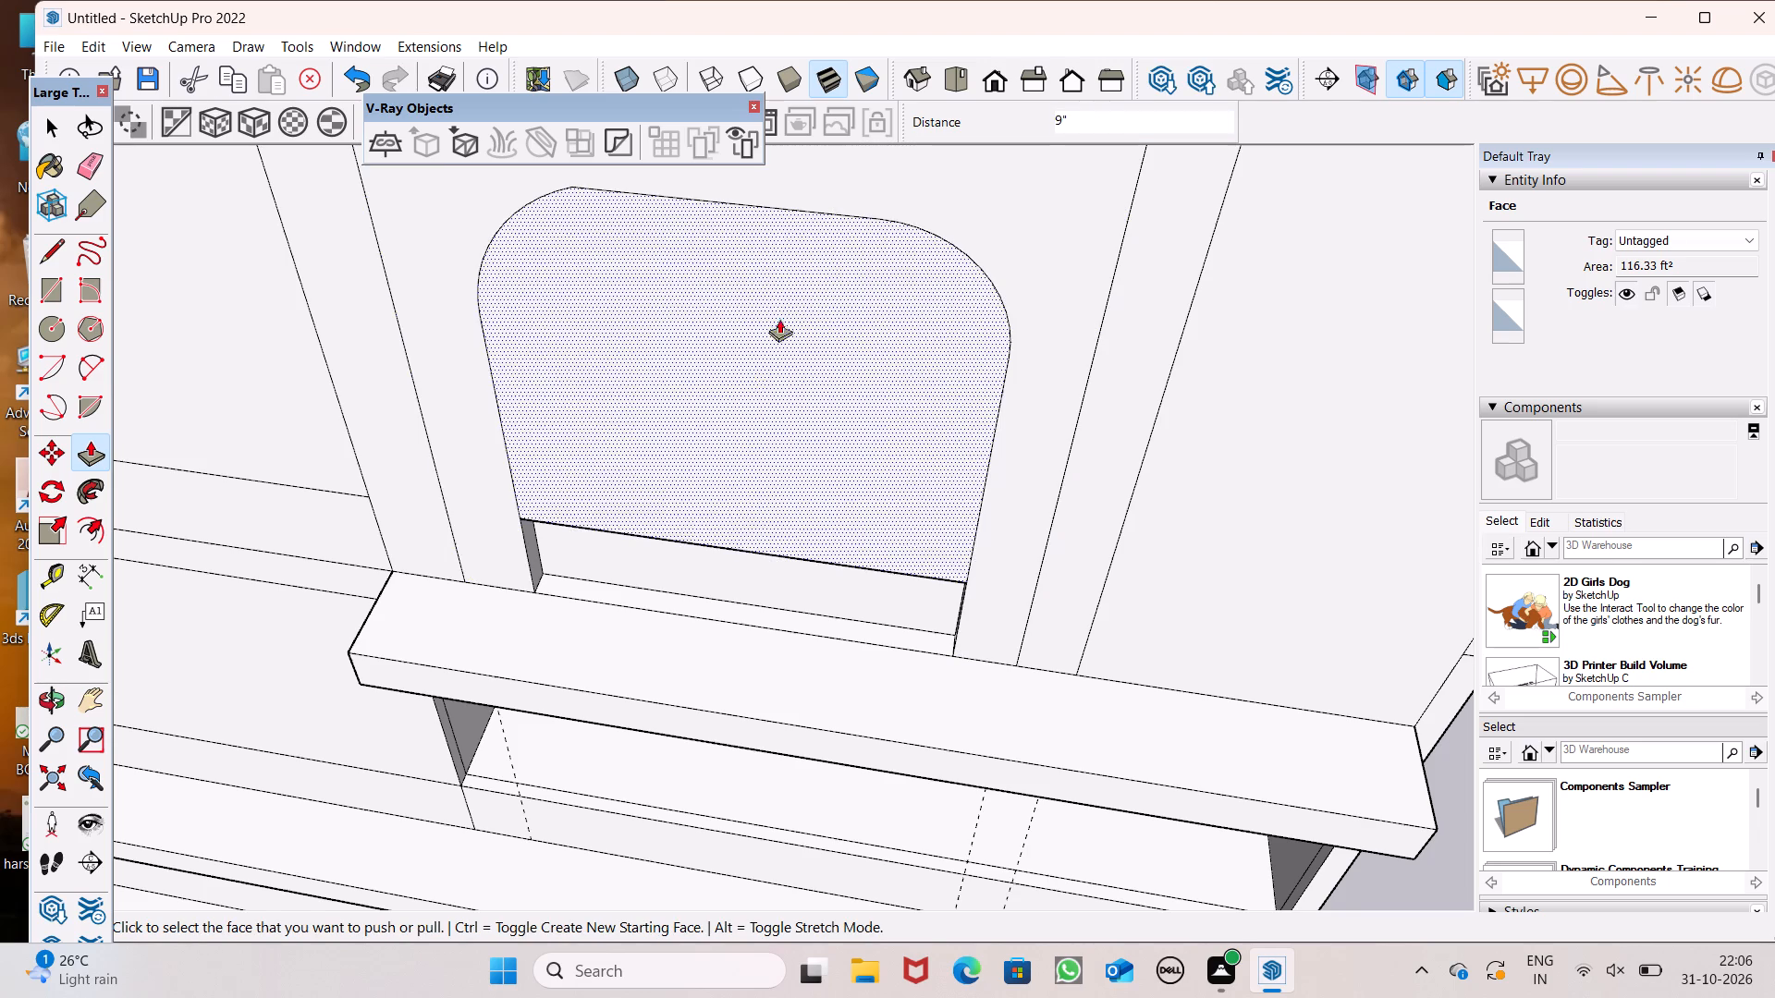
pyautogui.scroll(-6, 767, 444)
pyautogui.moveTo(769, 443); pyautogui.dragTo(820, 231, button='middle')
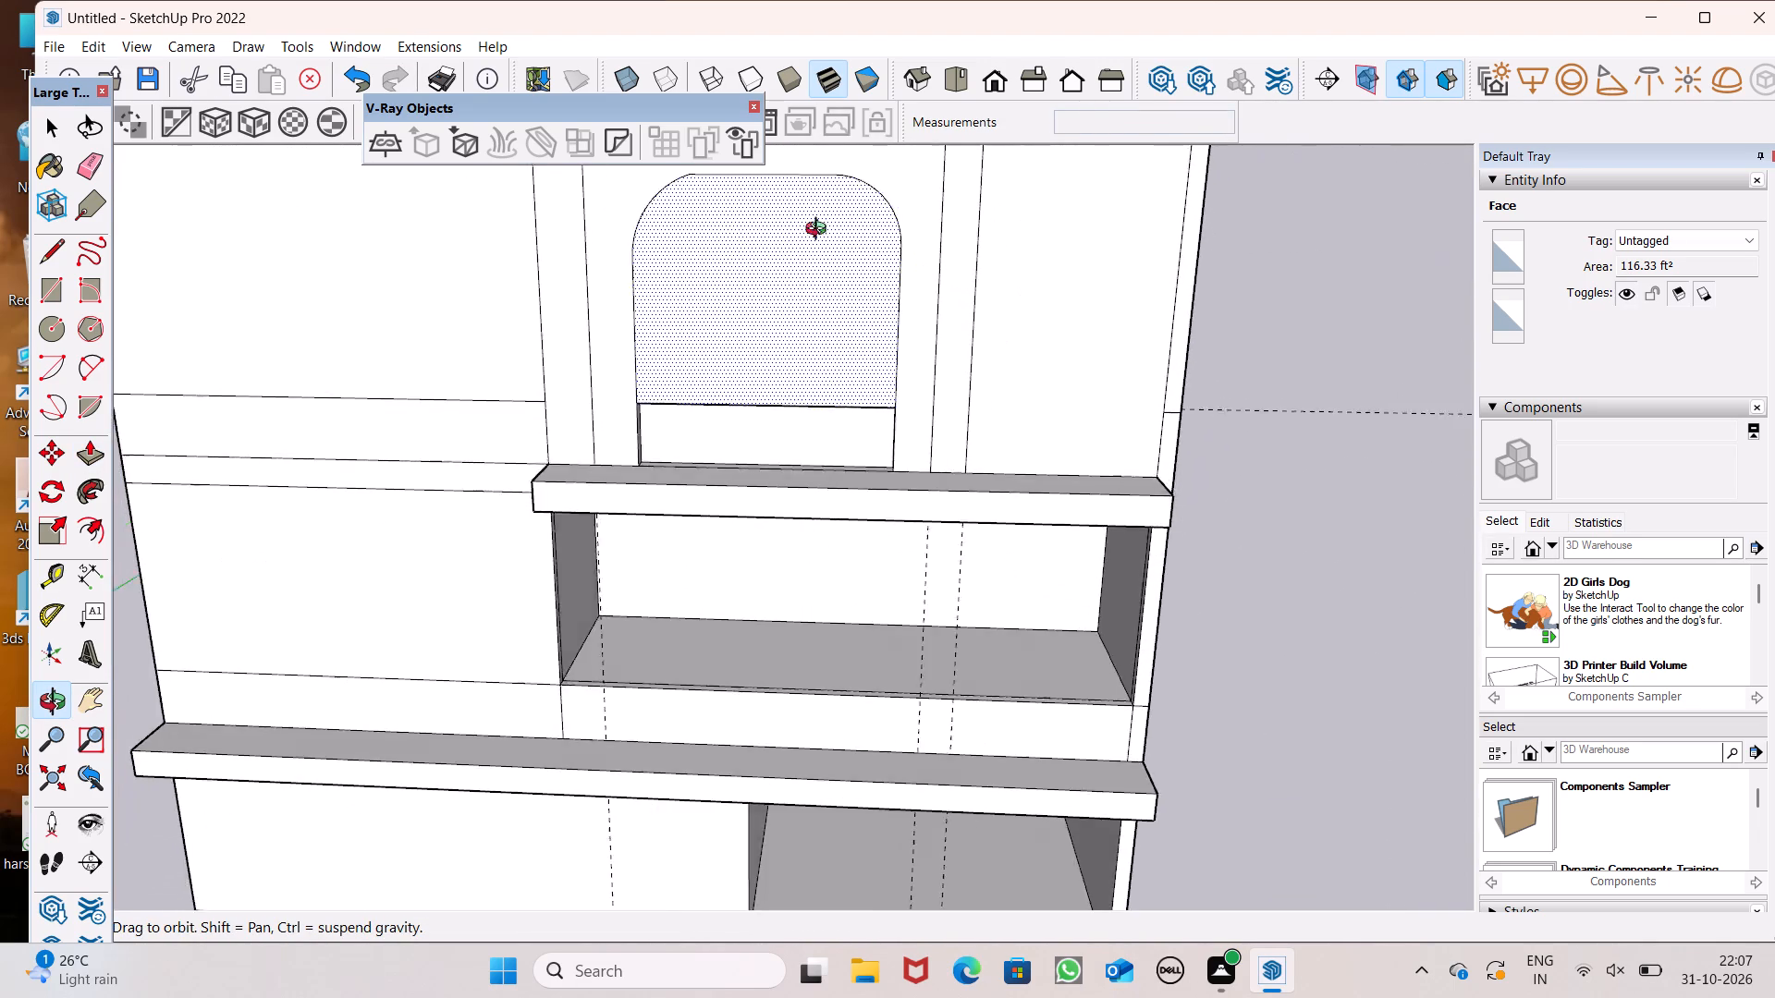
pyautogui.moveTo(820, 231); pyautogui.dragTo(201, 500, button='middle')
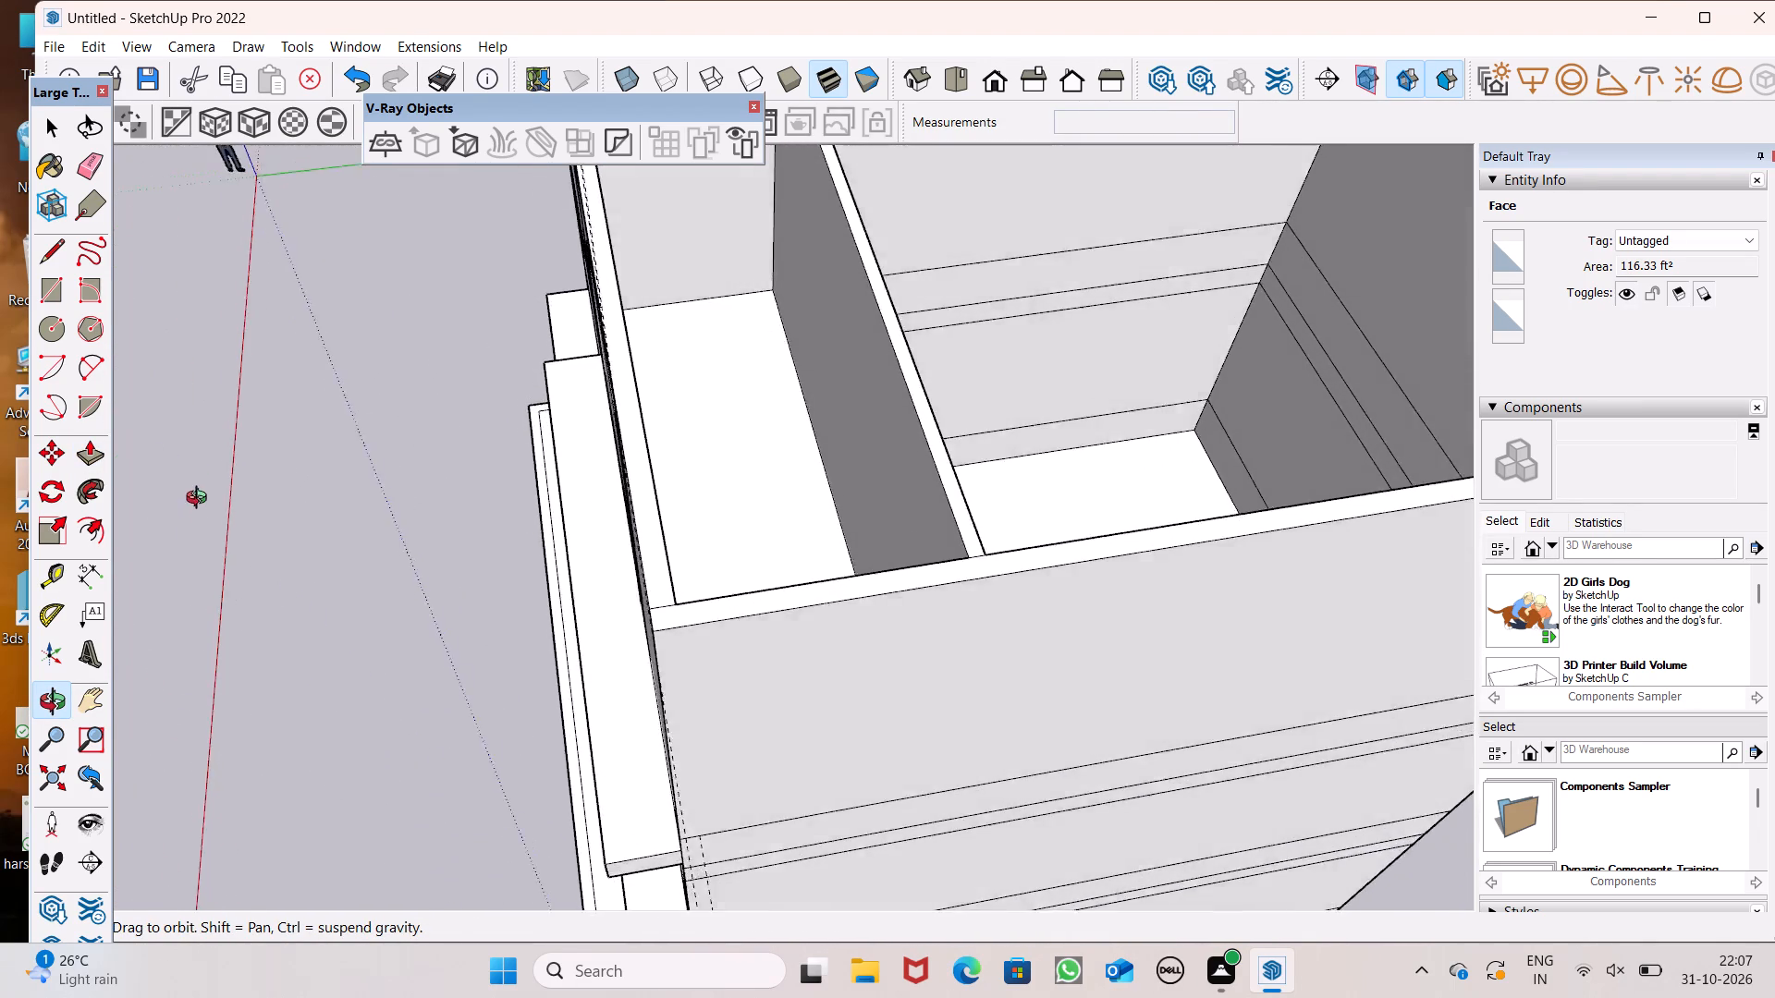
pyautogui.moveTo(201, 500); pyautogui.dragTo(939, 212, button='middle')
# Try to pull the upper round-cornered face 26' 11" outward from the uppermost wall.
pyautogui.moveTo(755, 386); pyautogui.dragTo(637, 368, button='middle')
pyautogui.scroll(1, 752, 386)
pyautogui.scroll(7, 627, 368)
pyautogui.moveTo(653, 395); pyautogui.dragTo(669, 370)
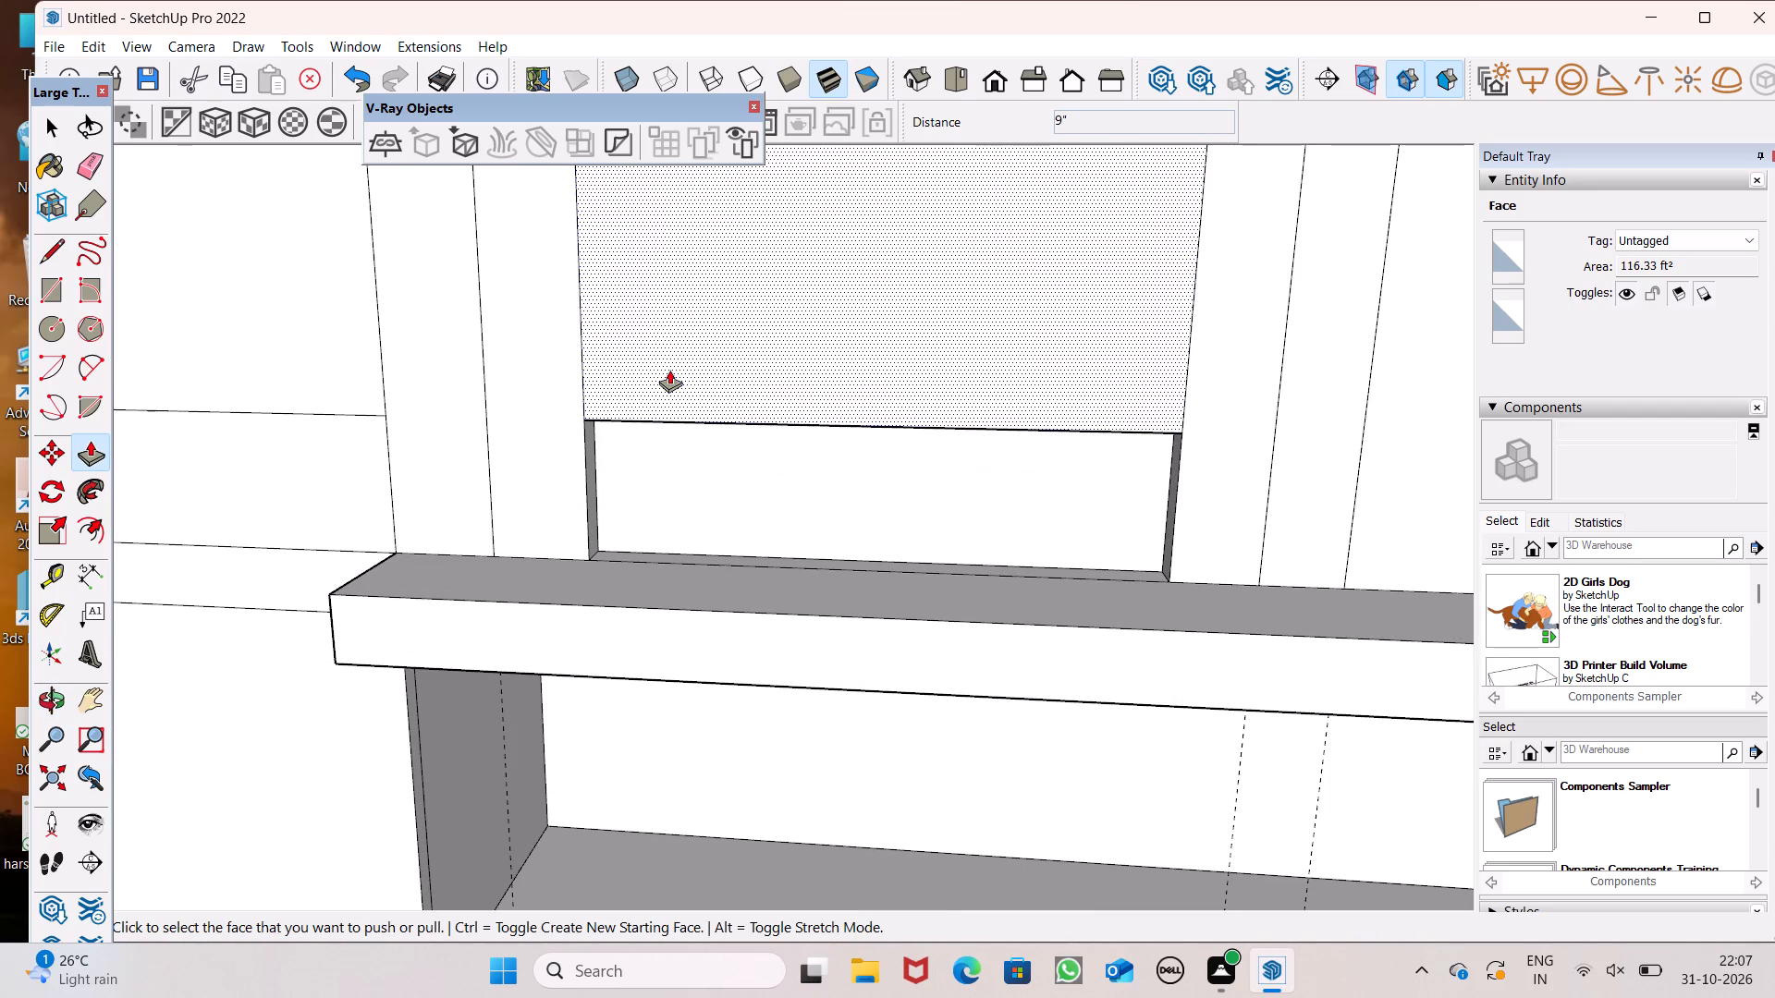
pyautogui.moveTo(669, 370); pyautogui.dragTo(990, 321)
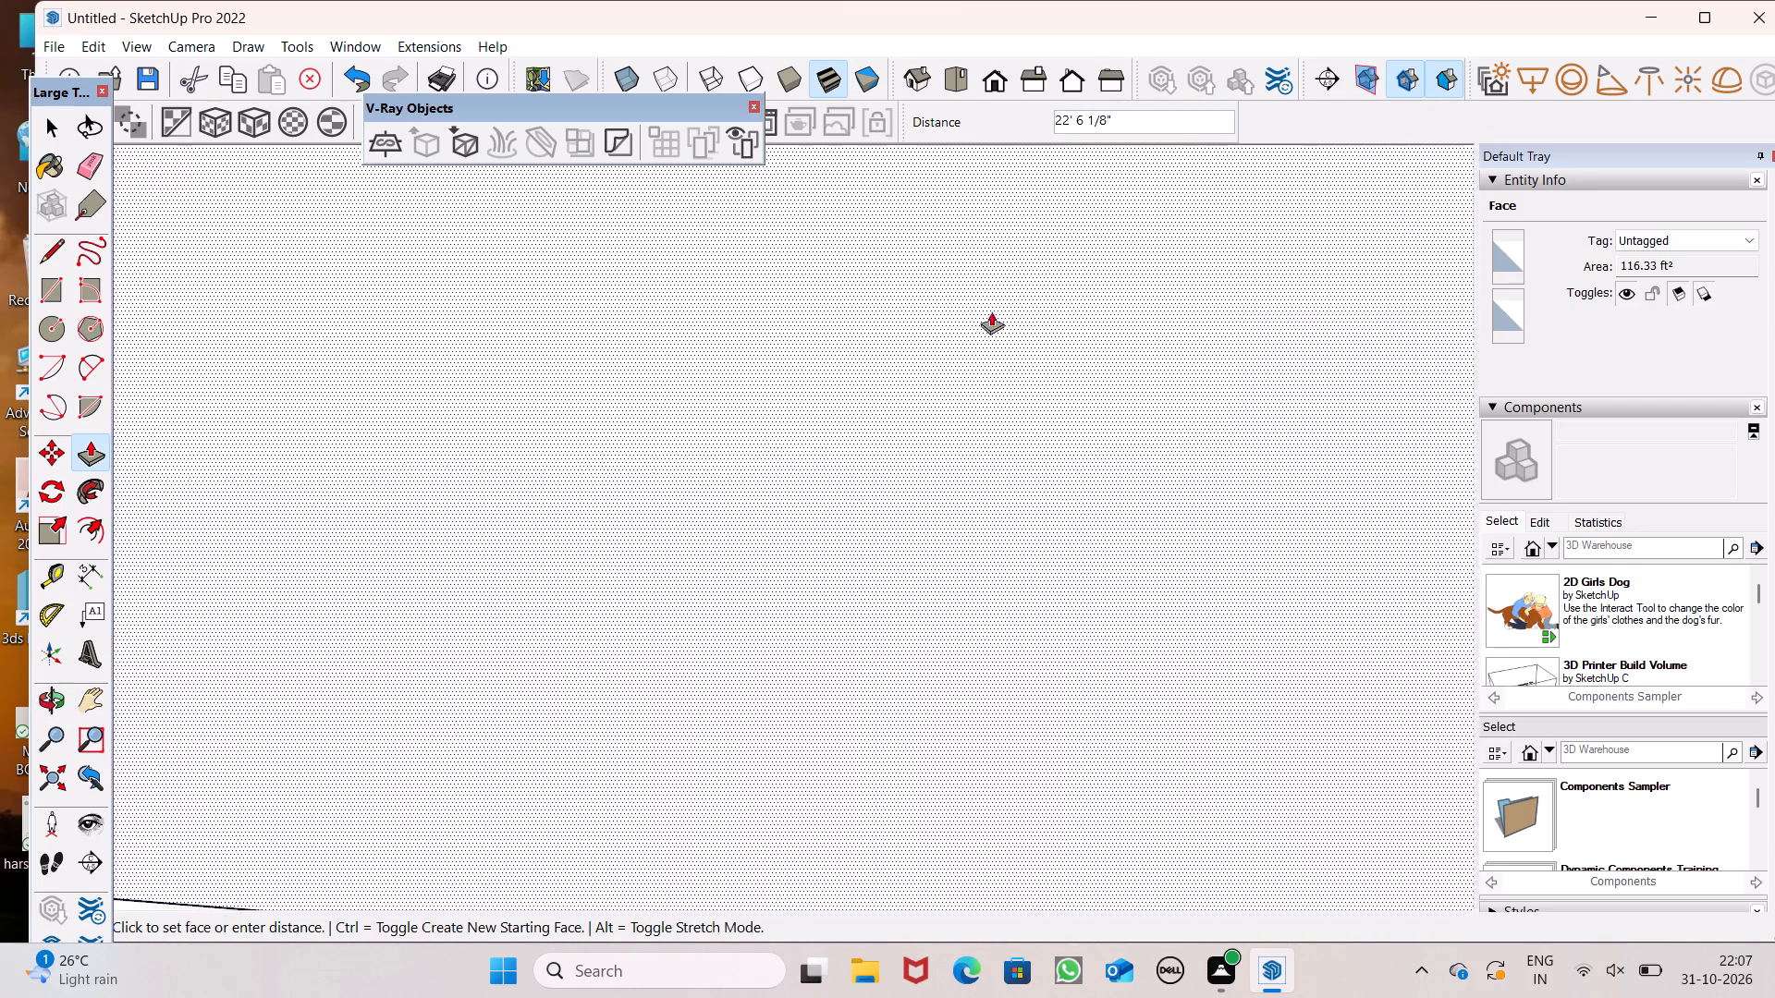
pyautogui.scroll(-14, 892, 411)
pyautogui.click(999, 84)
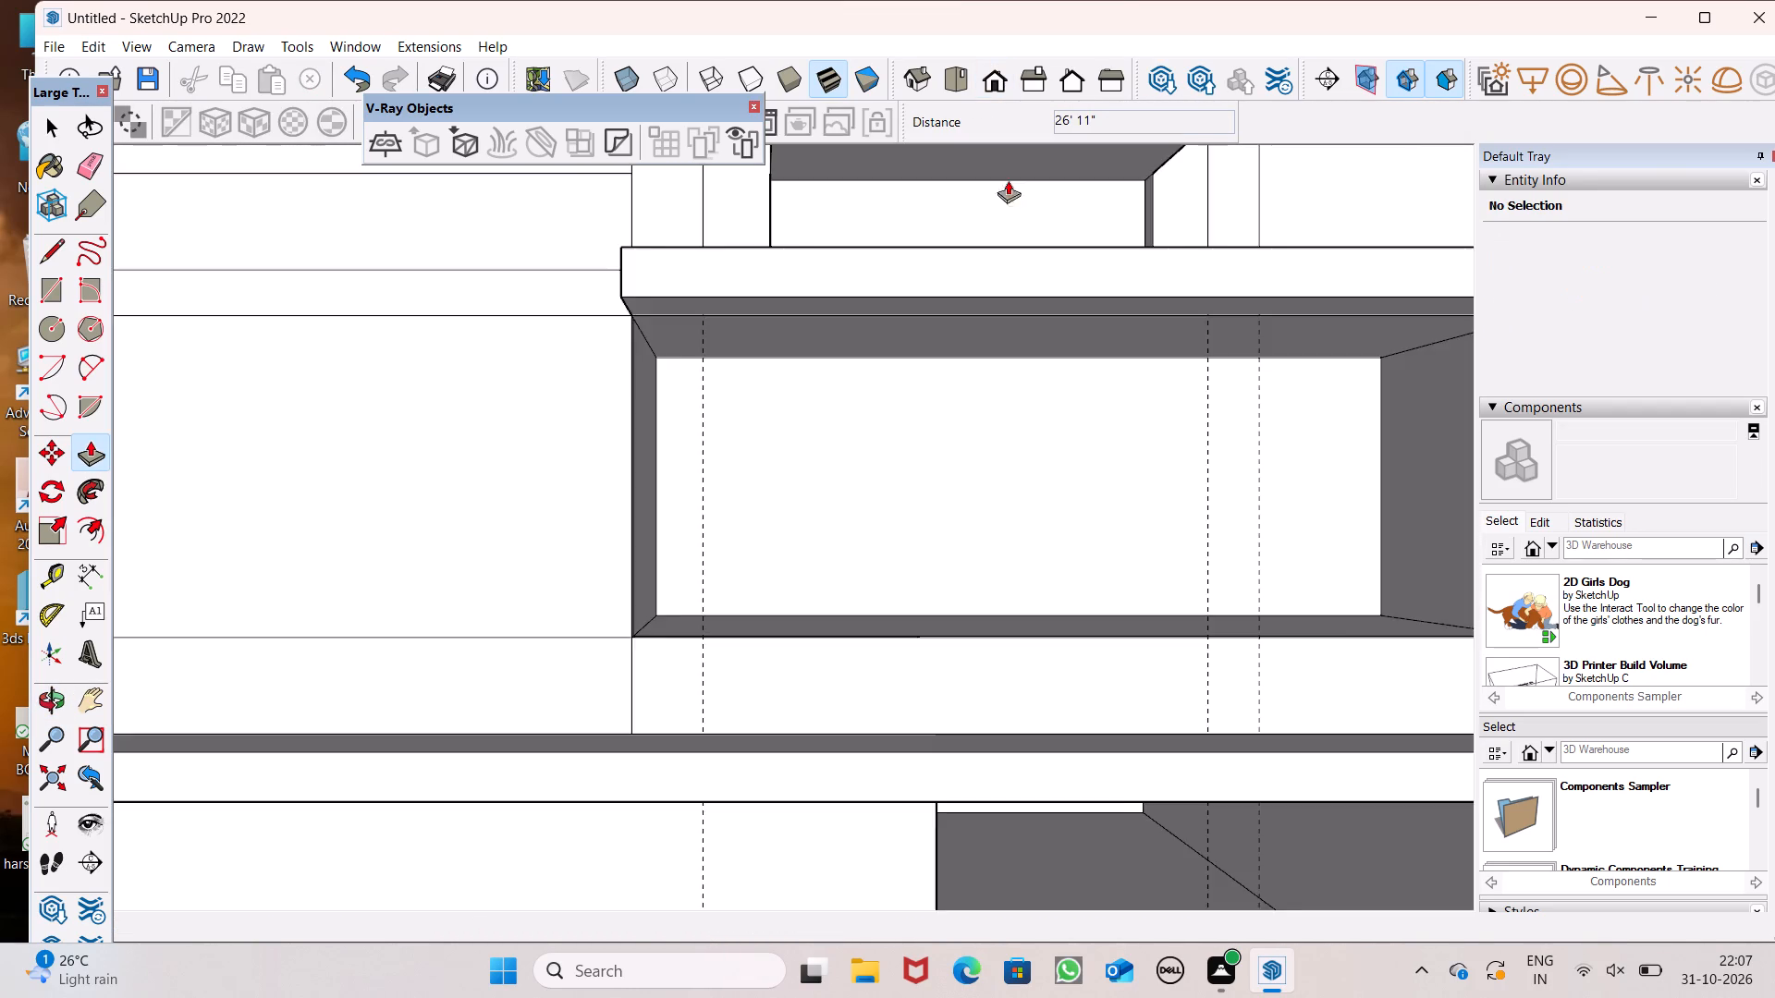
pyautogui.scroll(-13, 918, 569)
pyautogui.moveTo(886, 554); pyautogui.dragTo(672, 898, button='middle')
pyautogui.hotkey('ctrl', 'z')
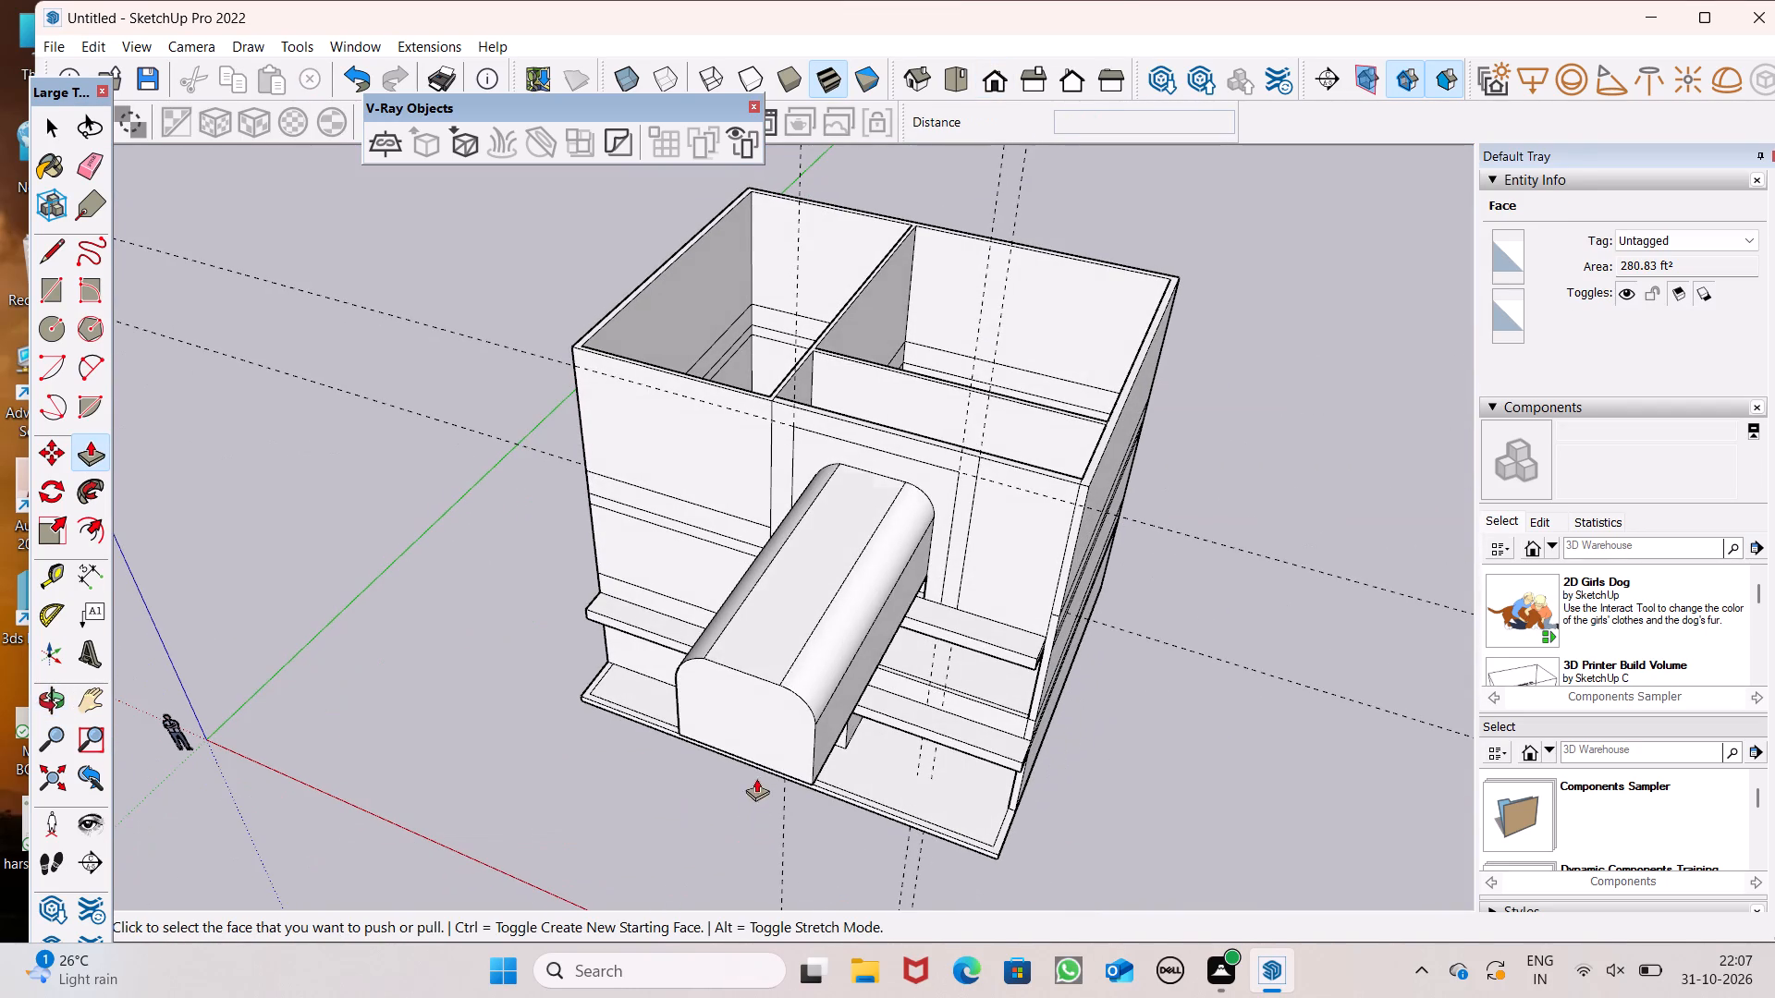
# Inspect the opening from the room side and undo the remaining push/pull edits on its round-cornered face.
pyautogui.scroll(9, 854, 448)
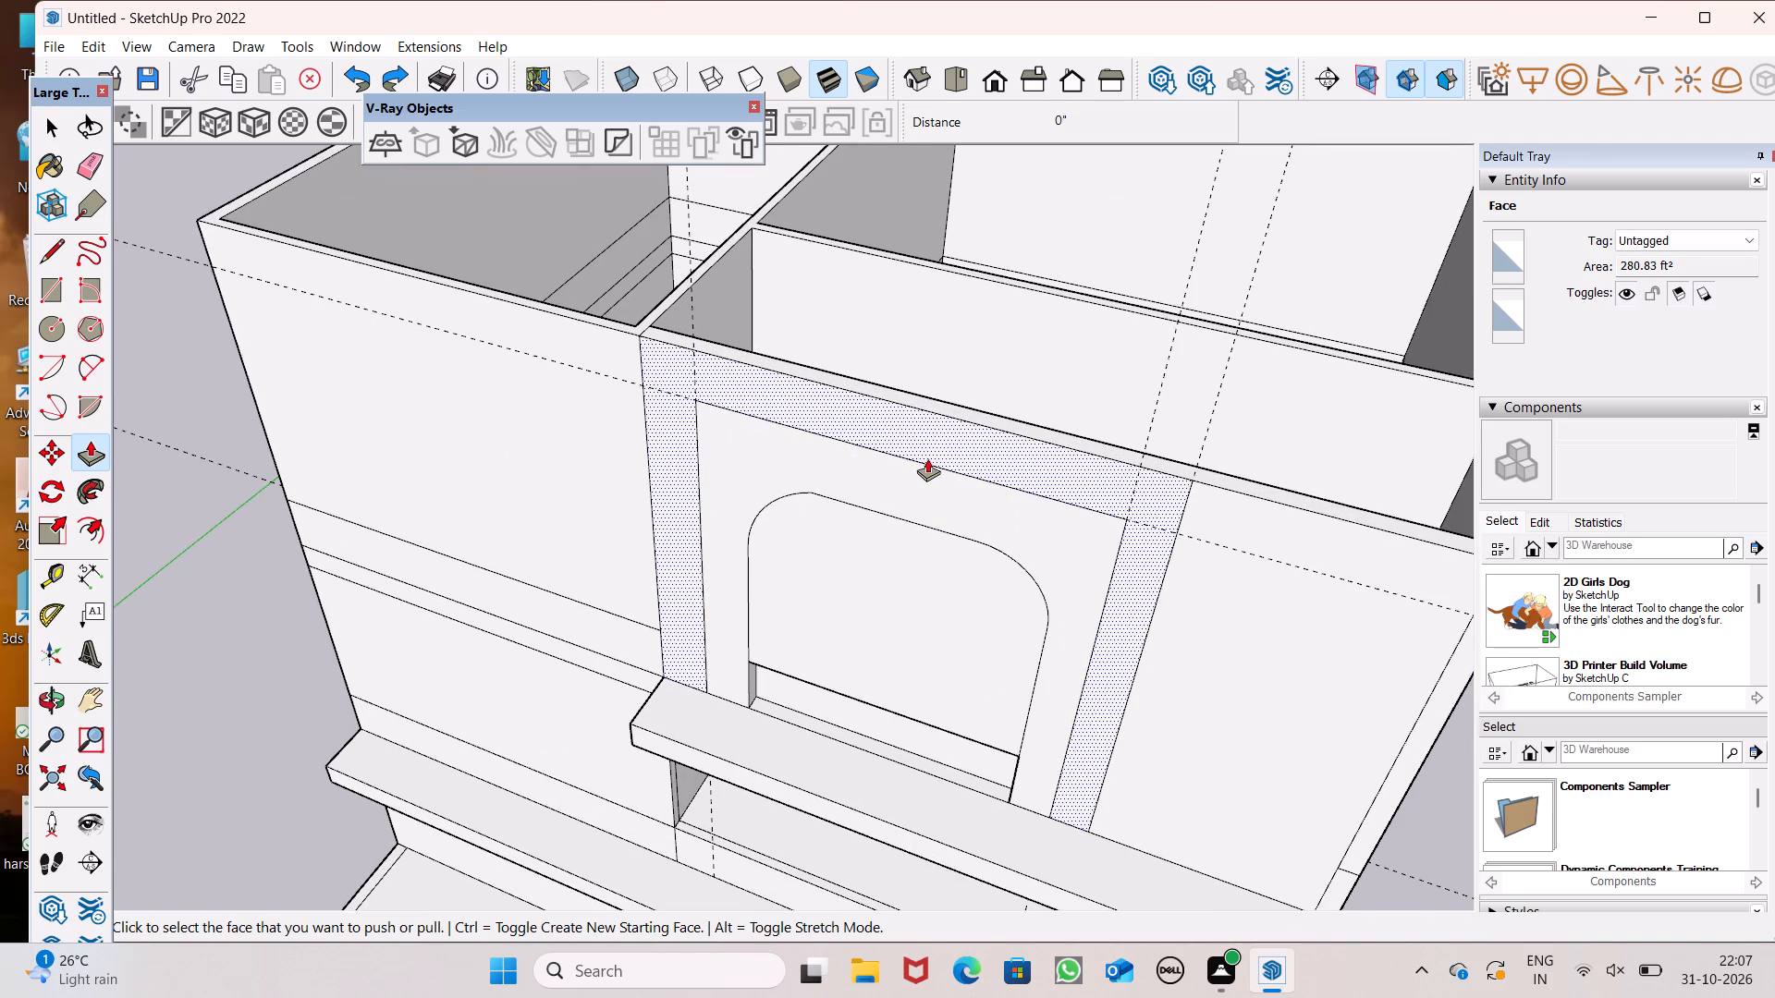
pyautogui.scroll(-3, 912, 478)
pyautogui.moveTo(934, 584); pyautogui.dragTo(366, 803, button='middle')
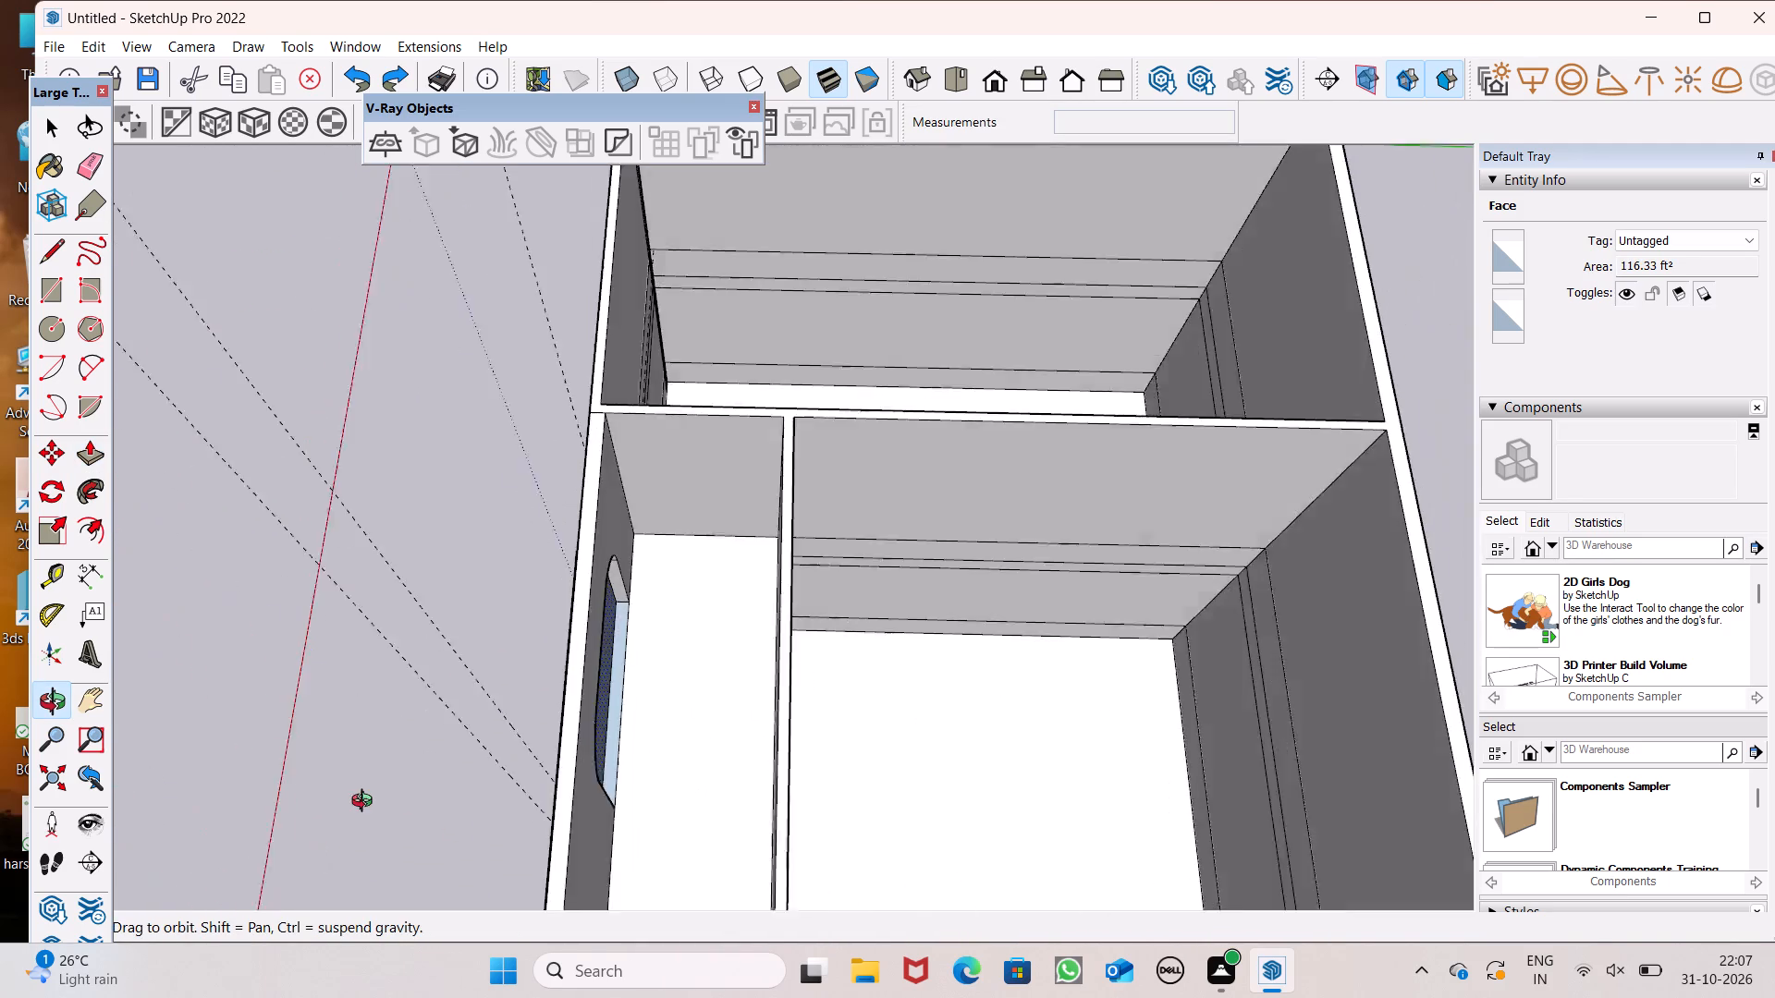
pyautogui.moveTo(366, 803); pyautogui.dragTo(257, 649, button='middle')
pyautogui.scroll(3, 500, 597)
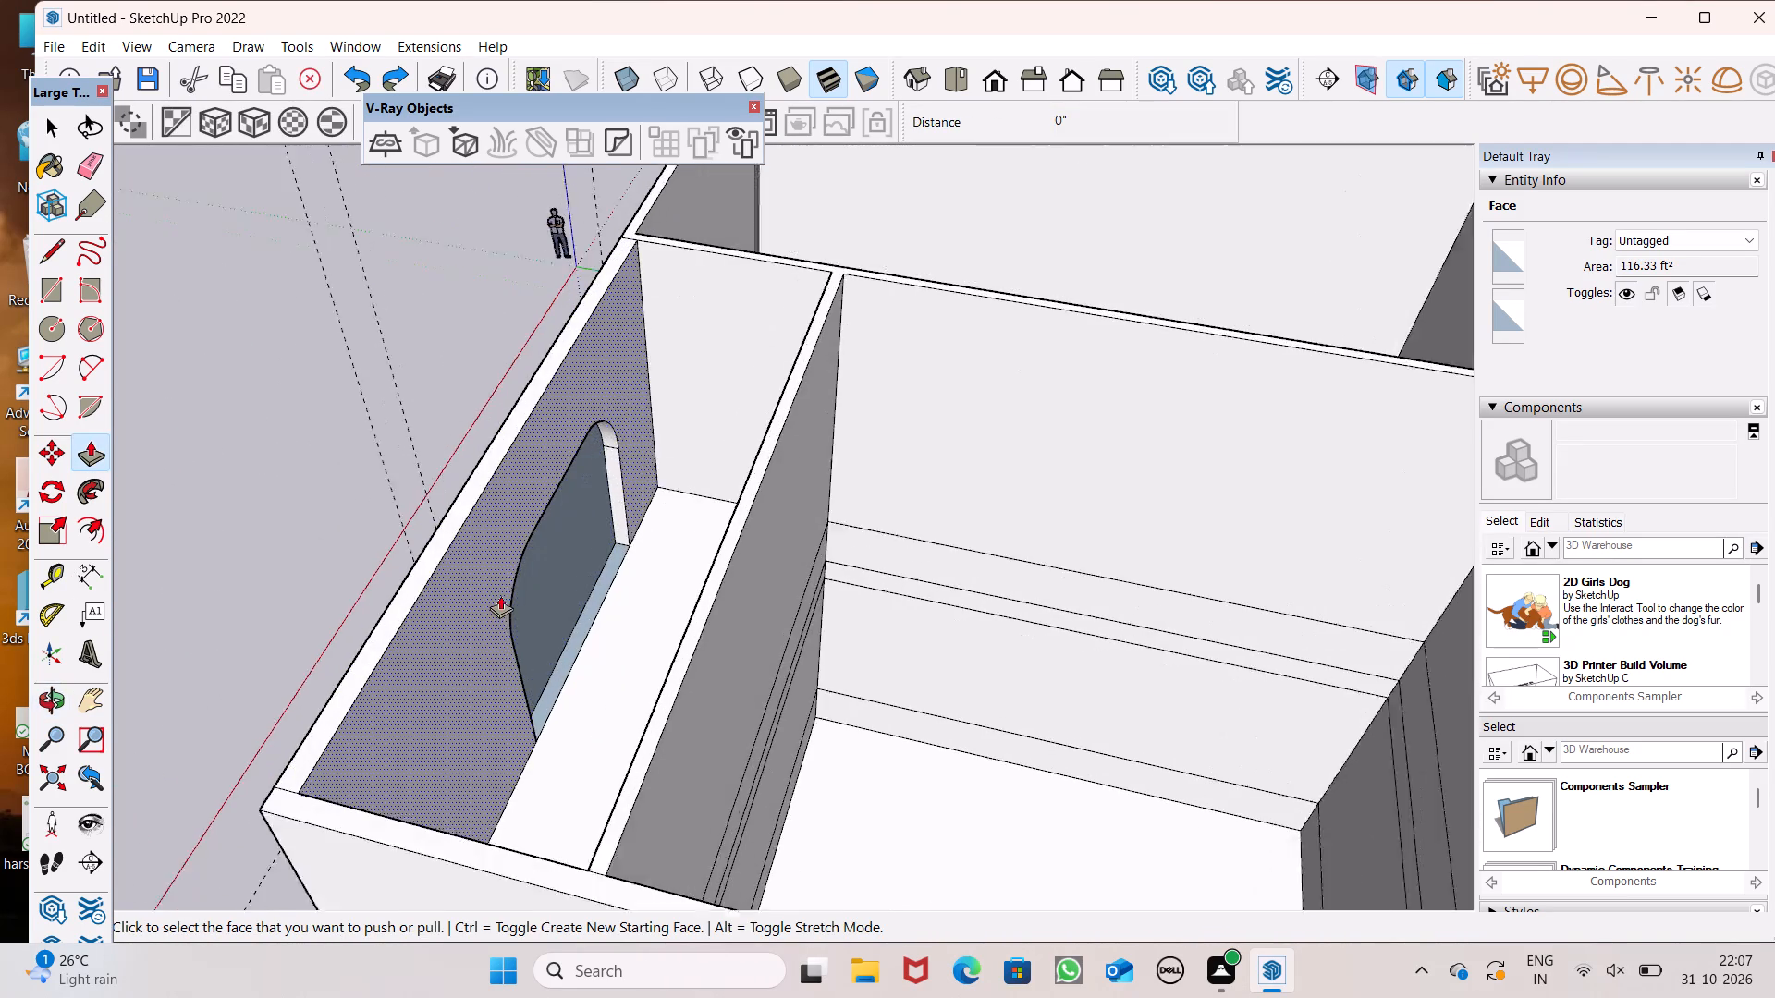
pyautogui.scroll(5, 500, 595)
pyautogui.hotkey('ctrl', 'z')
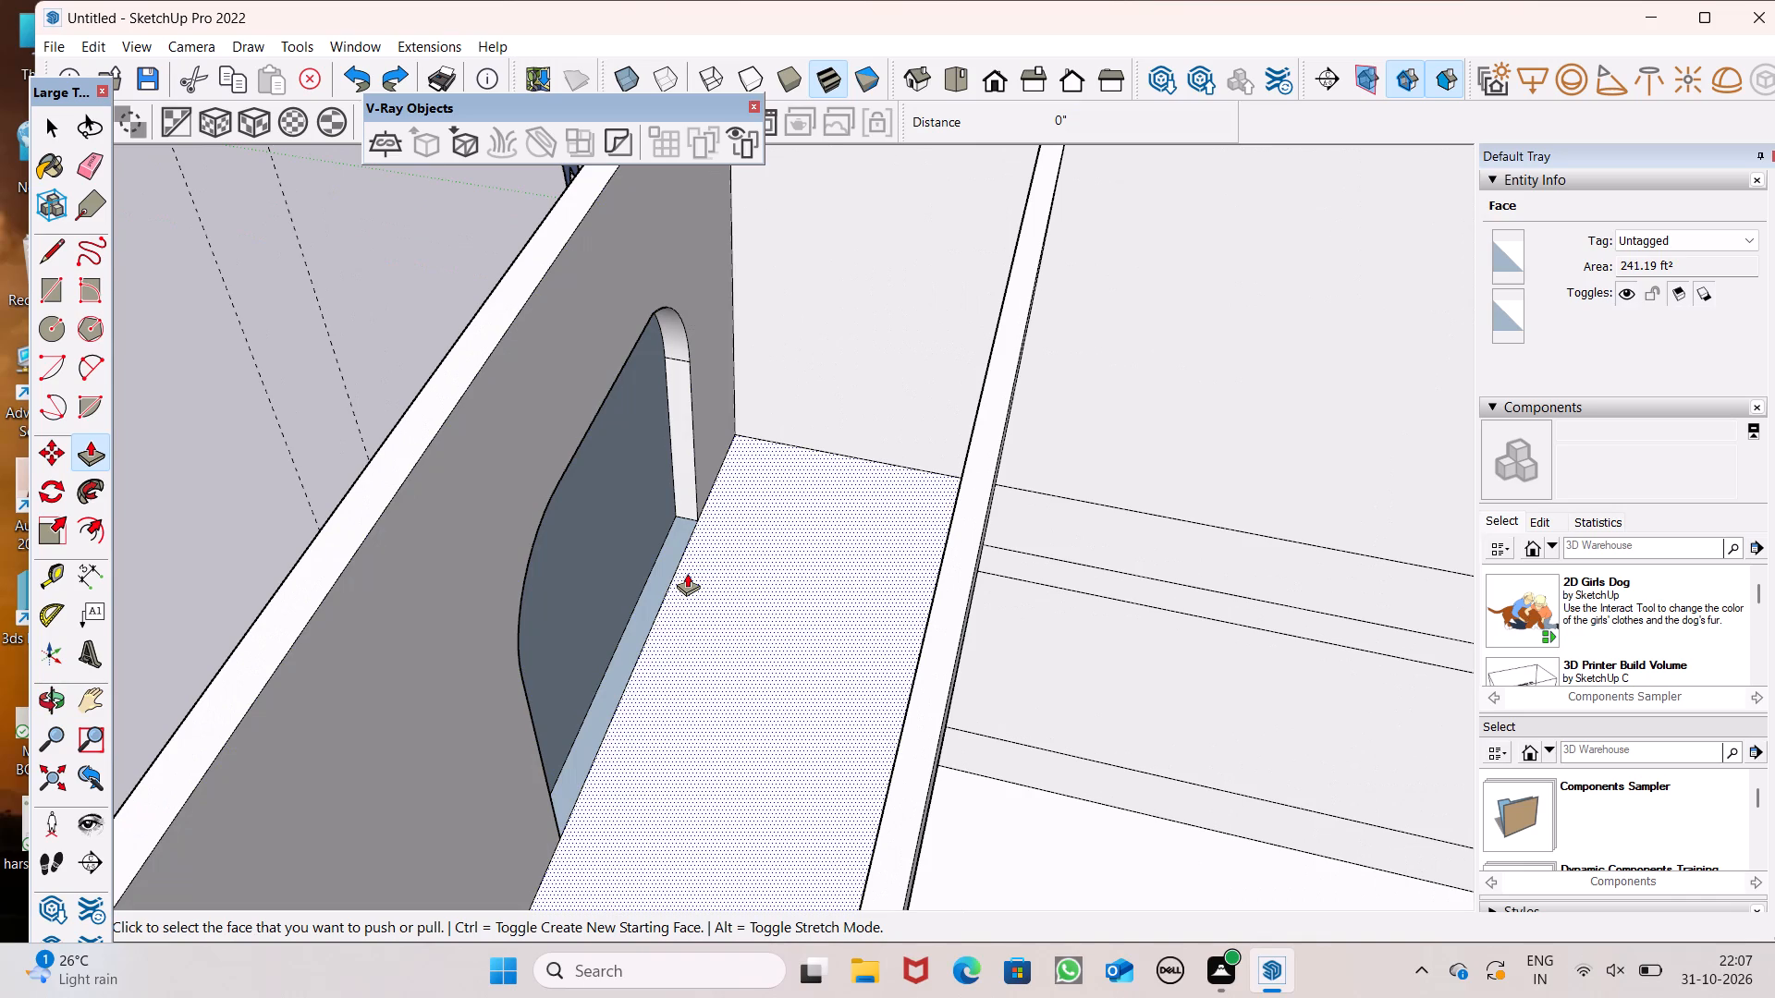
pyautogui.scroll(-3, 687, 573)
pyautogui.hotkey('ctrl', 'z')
# Pull the frame face surrounding the round-cornered outline outward about 1' 1" from the uppermost wall.
pyautogui.moveTo(671, 582); pyautogui.dragTo(1093, 421, button='middle')
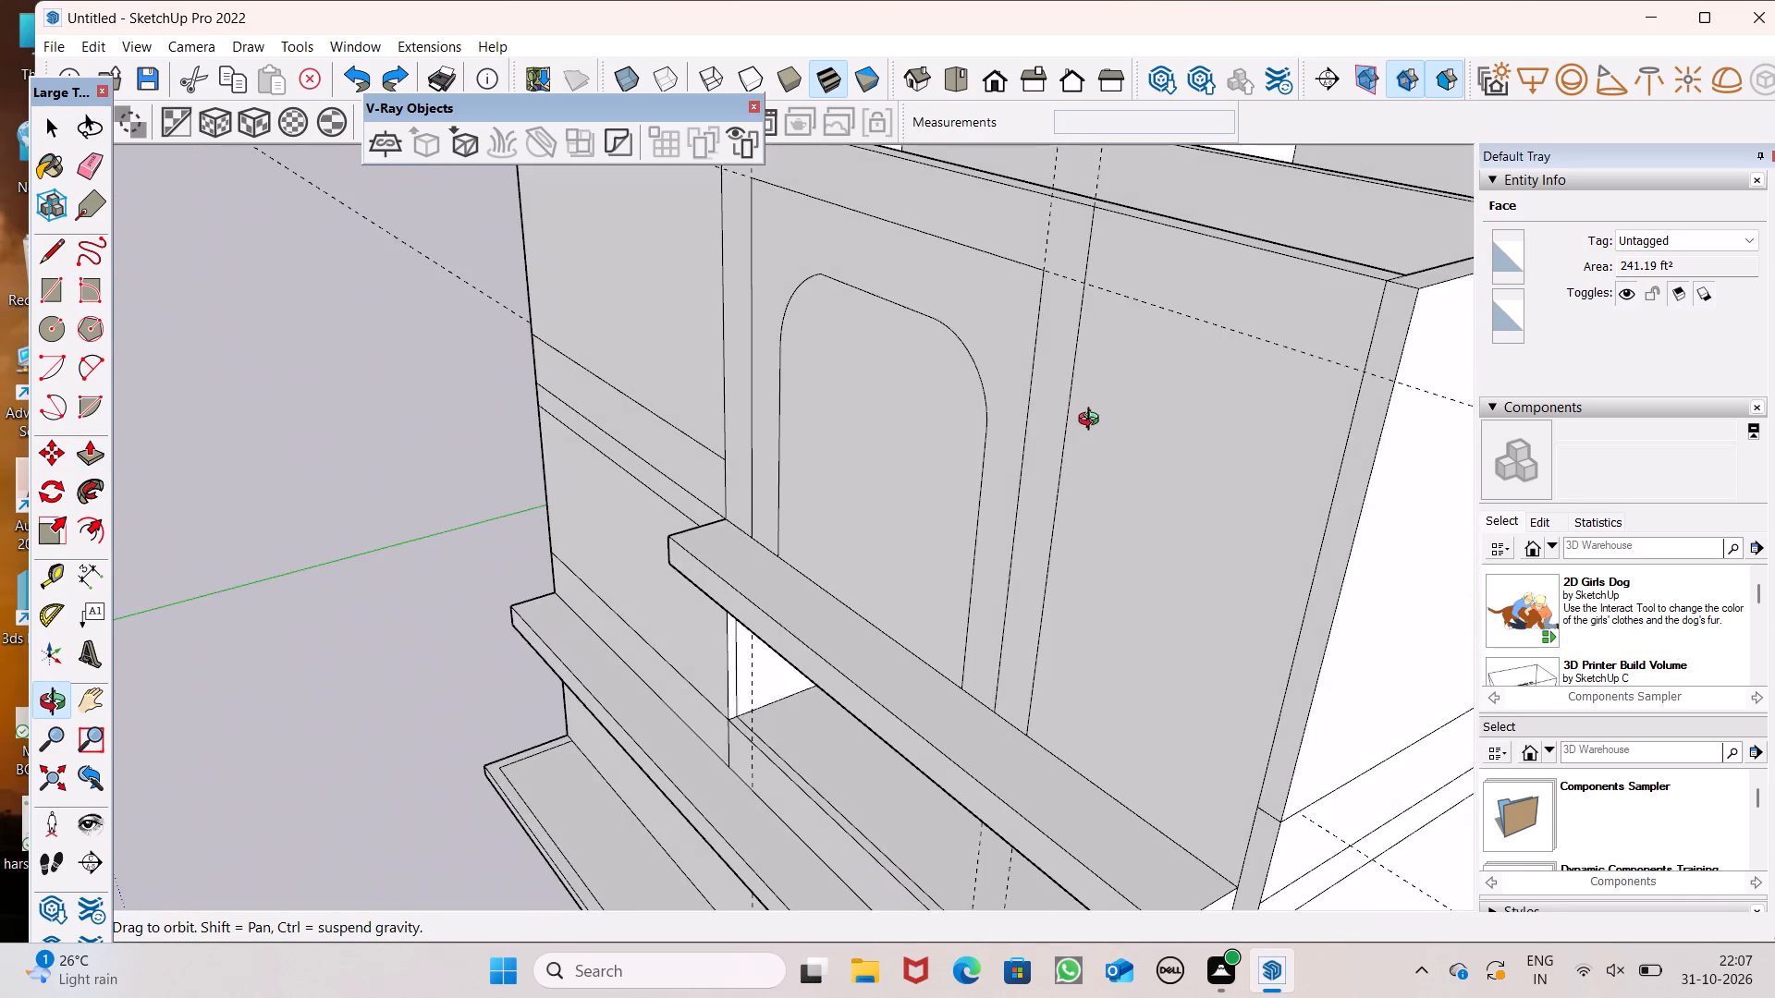
pyautogui.moveTo(1093, 421); pyautogui.dragTo(349, 997, button='middle')
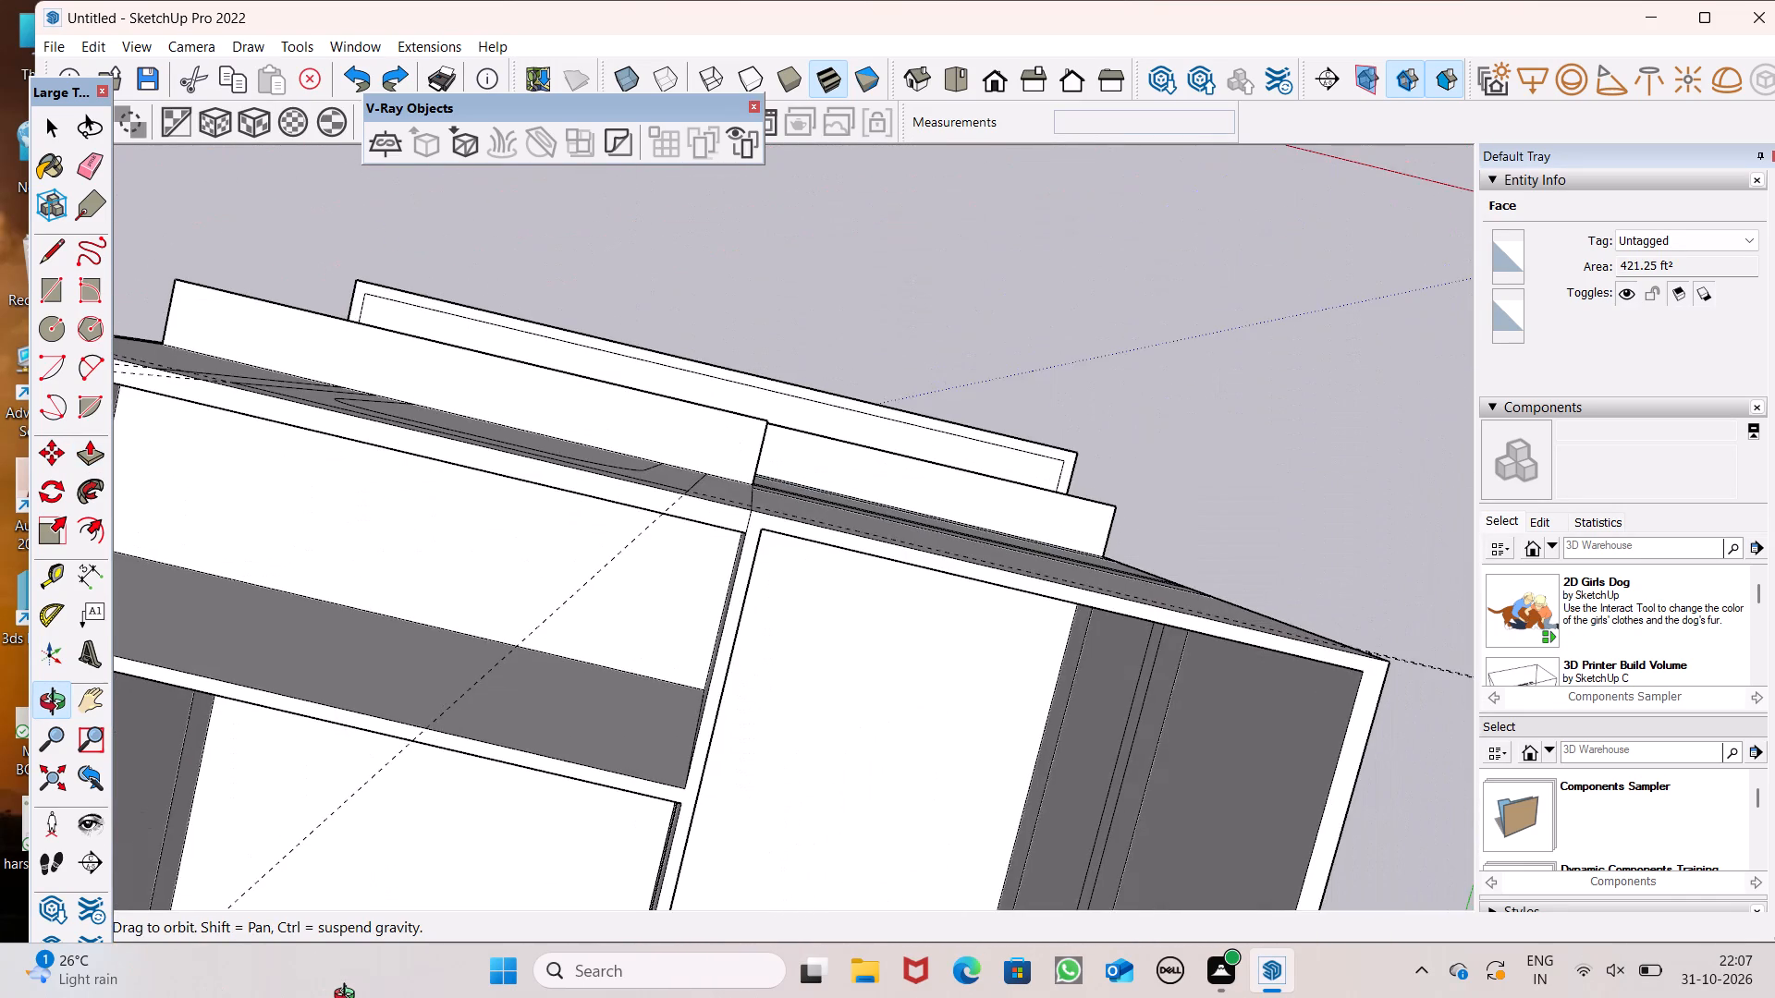
pyautogui.moveTo(349, 997); pyautogui.dragTo(397, 594, button='middle')
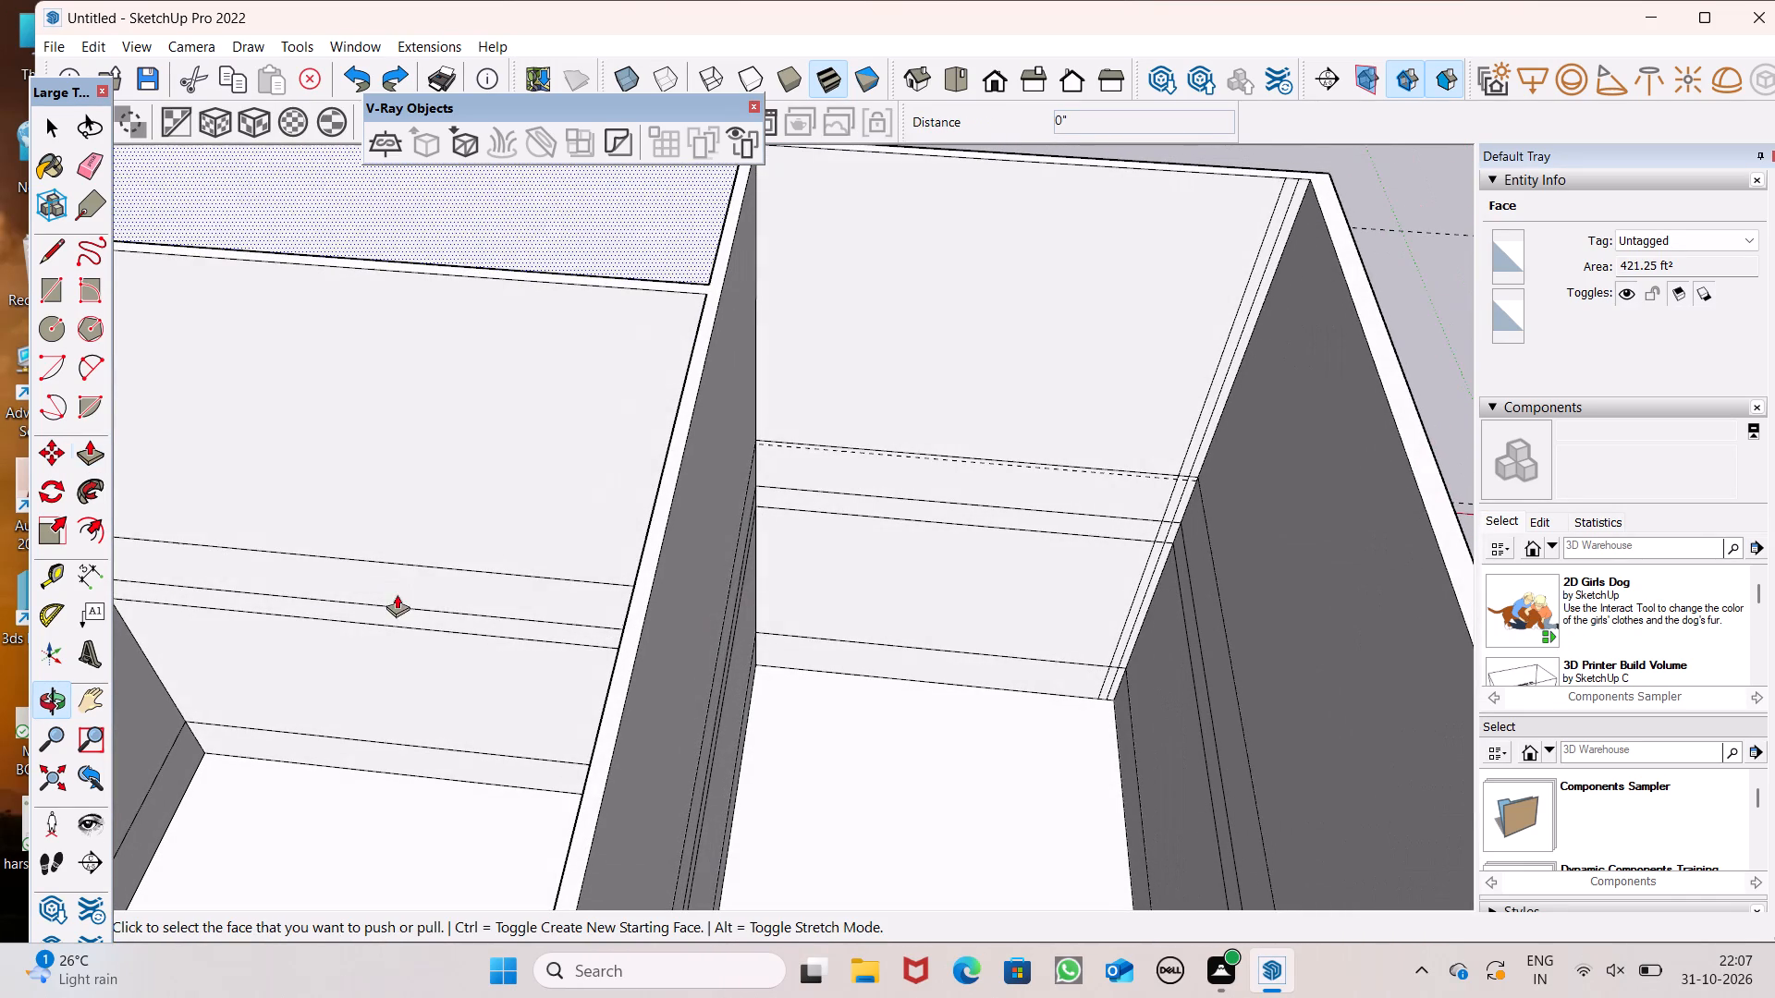
pyautogui.scroll(-5, 638, 590)
pyautogui.moveTo(485, 623); pyautogui.dragTo(620, 623, button='middle')
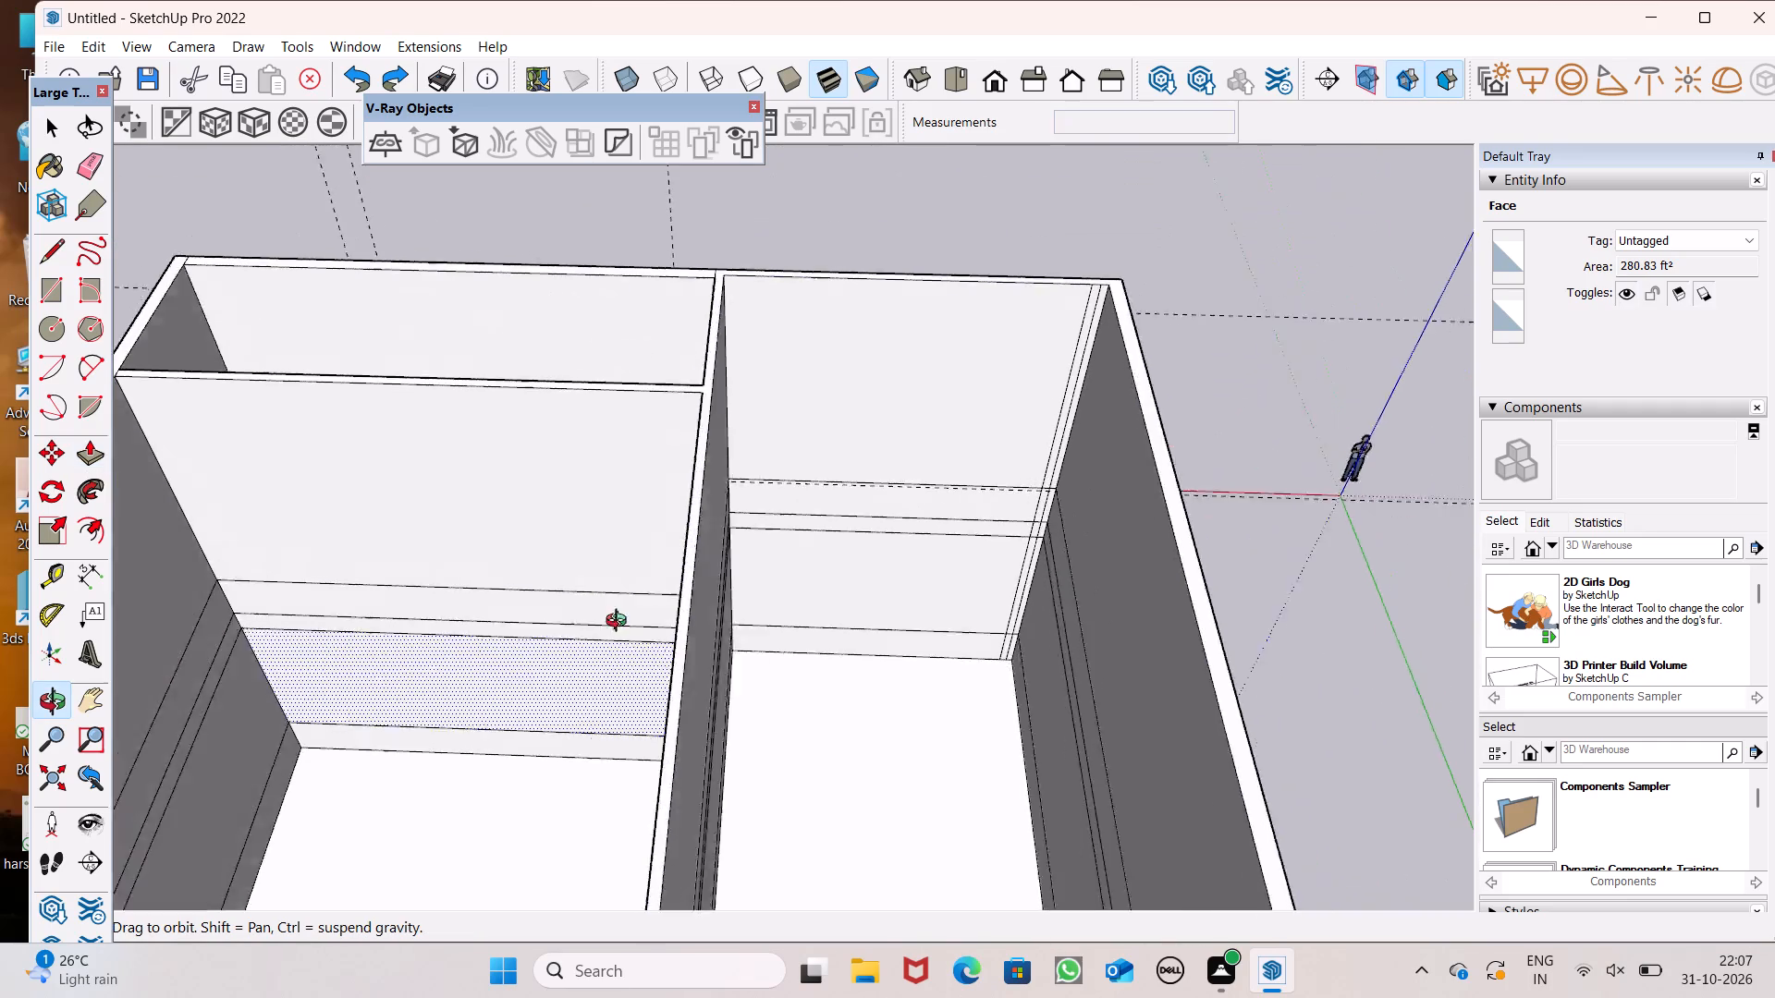
pyautogui.moveTo(620, 623); pyautogui.dragTo(1774, 442, button='middle')
pyautogui.moveTo(801, 438); pyautogui.dragTo(1039, 536, button='middle')
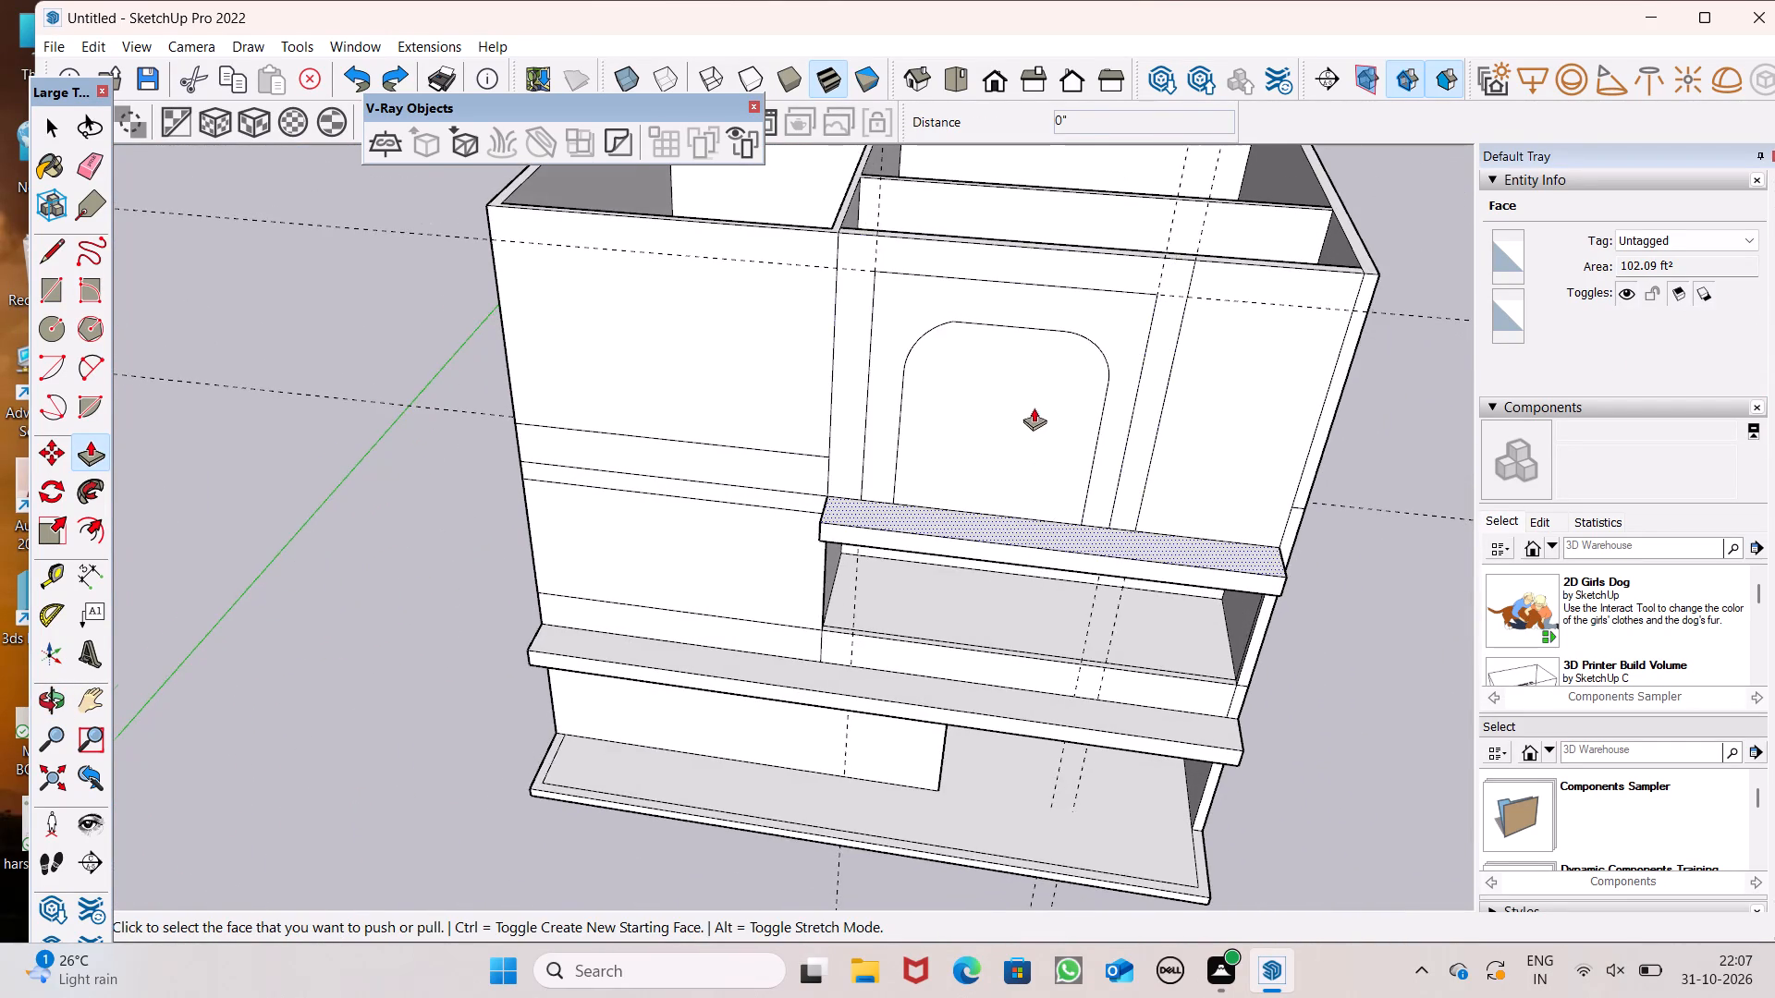
pyautogui.scroll(2, 1034, 408)
pyautogui.moveTo(875, 229); pyautogui.dragTo(868, 246)
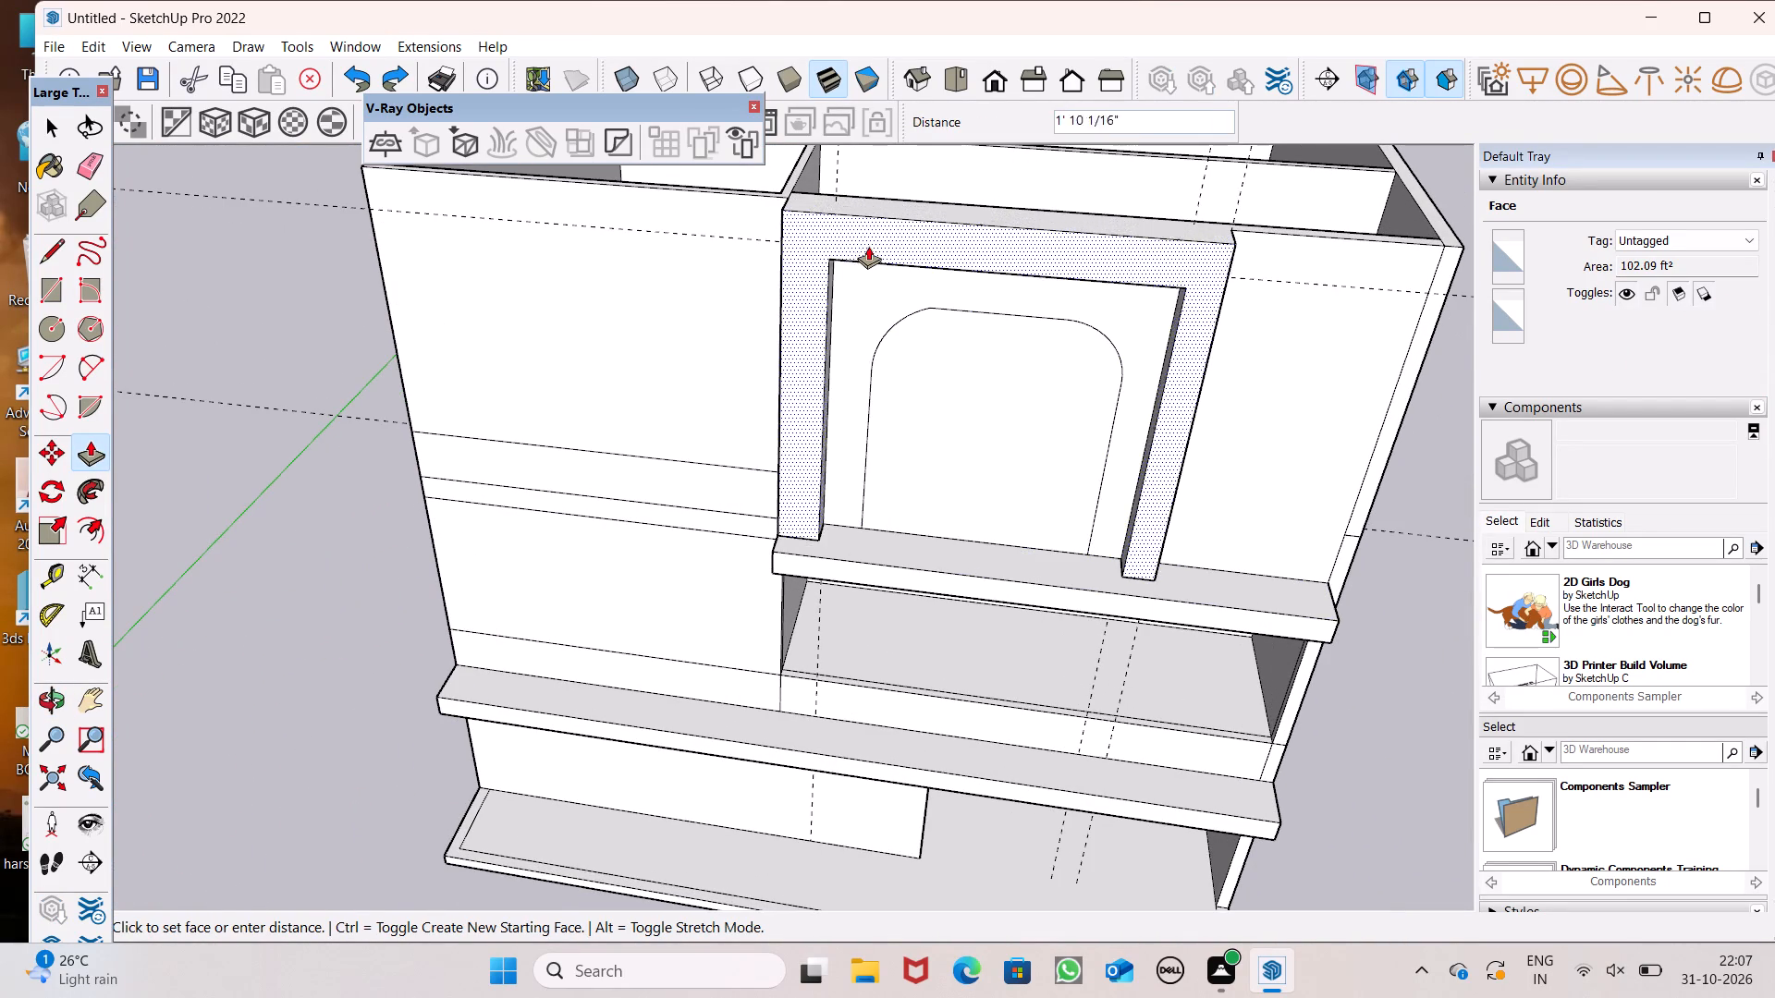
pyautogui.moveTo(868, 246); pyautogui.dragTo(870, 249)
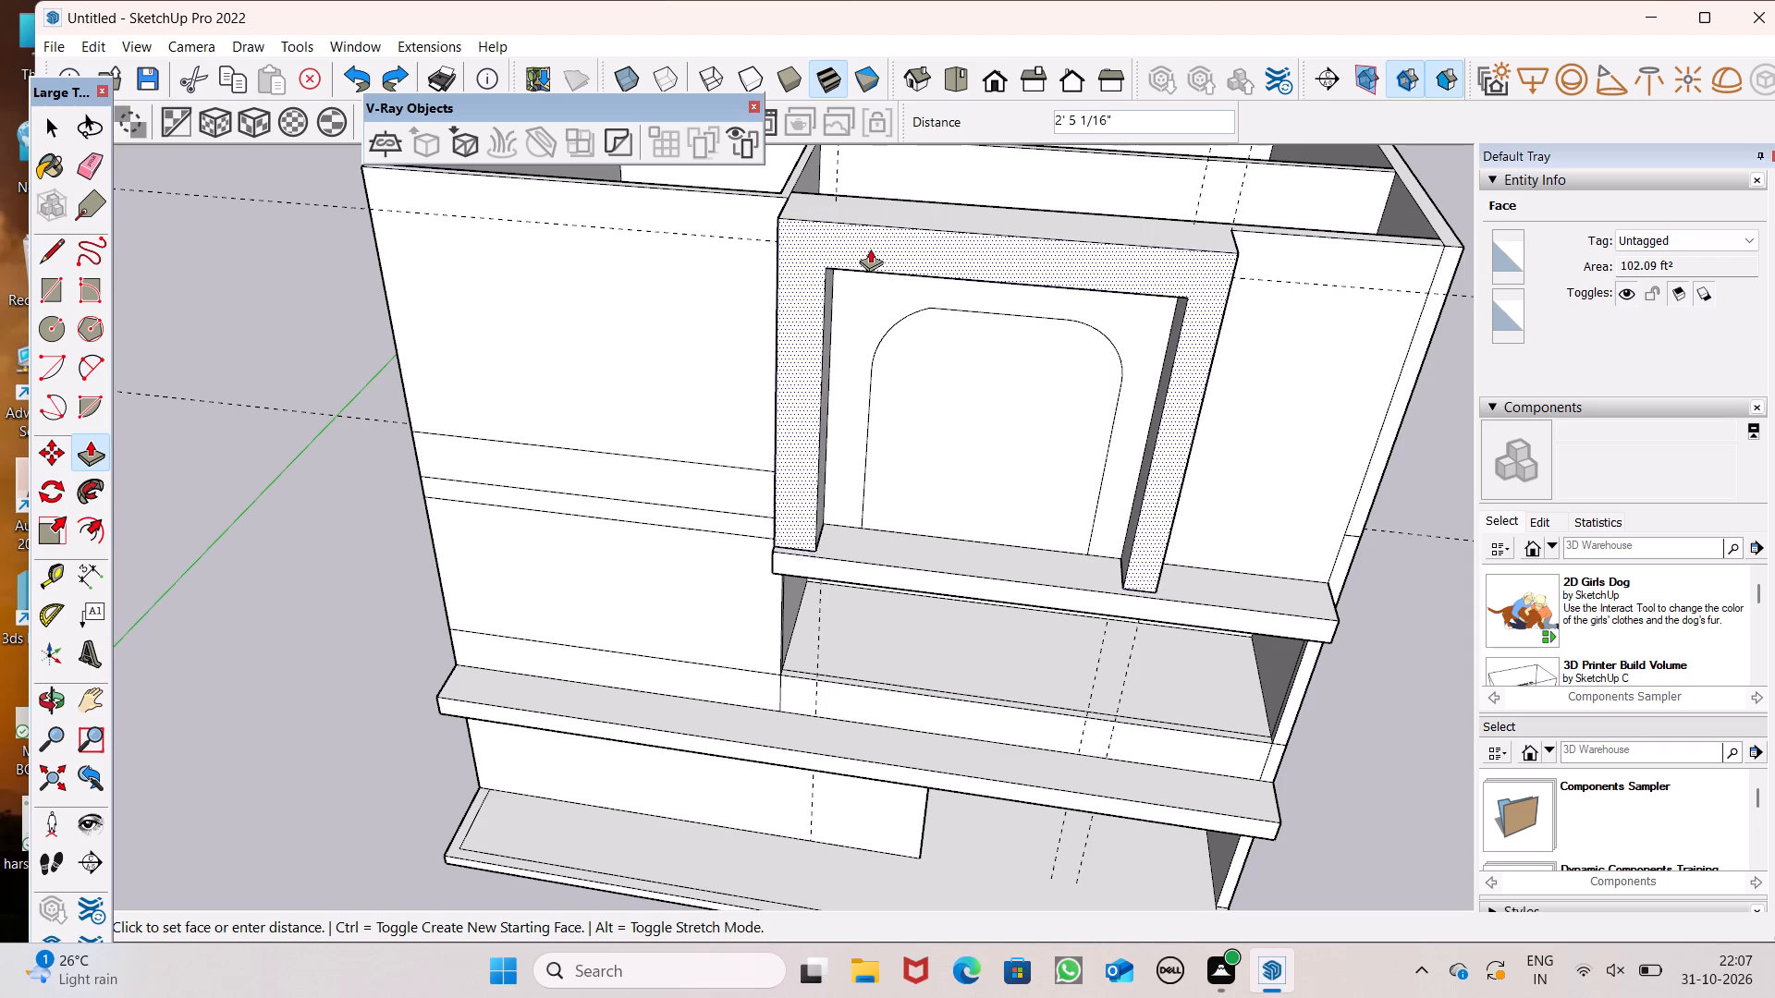
pyautogui.moveTo(870, 249); pyautogui.dragTo(876, 239)
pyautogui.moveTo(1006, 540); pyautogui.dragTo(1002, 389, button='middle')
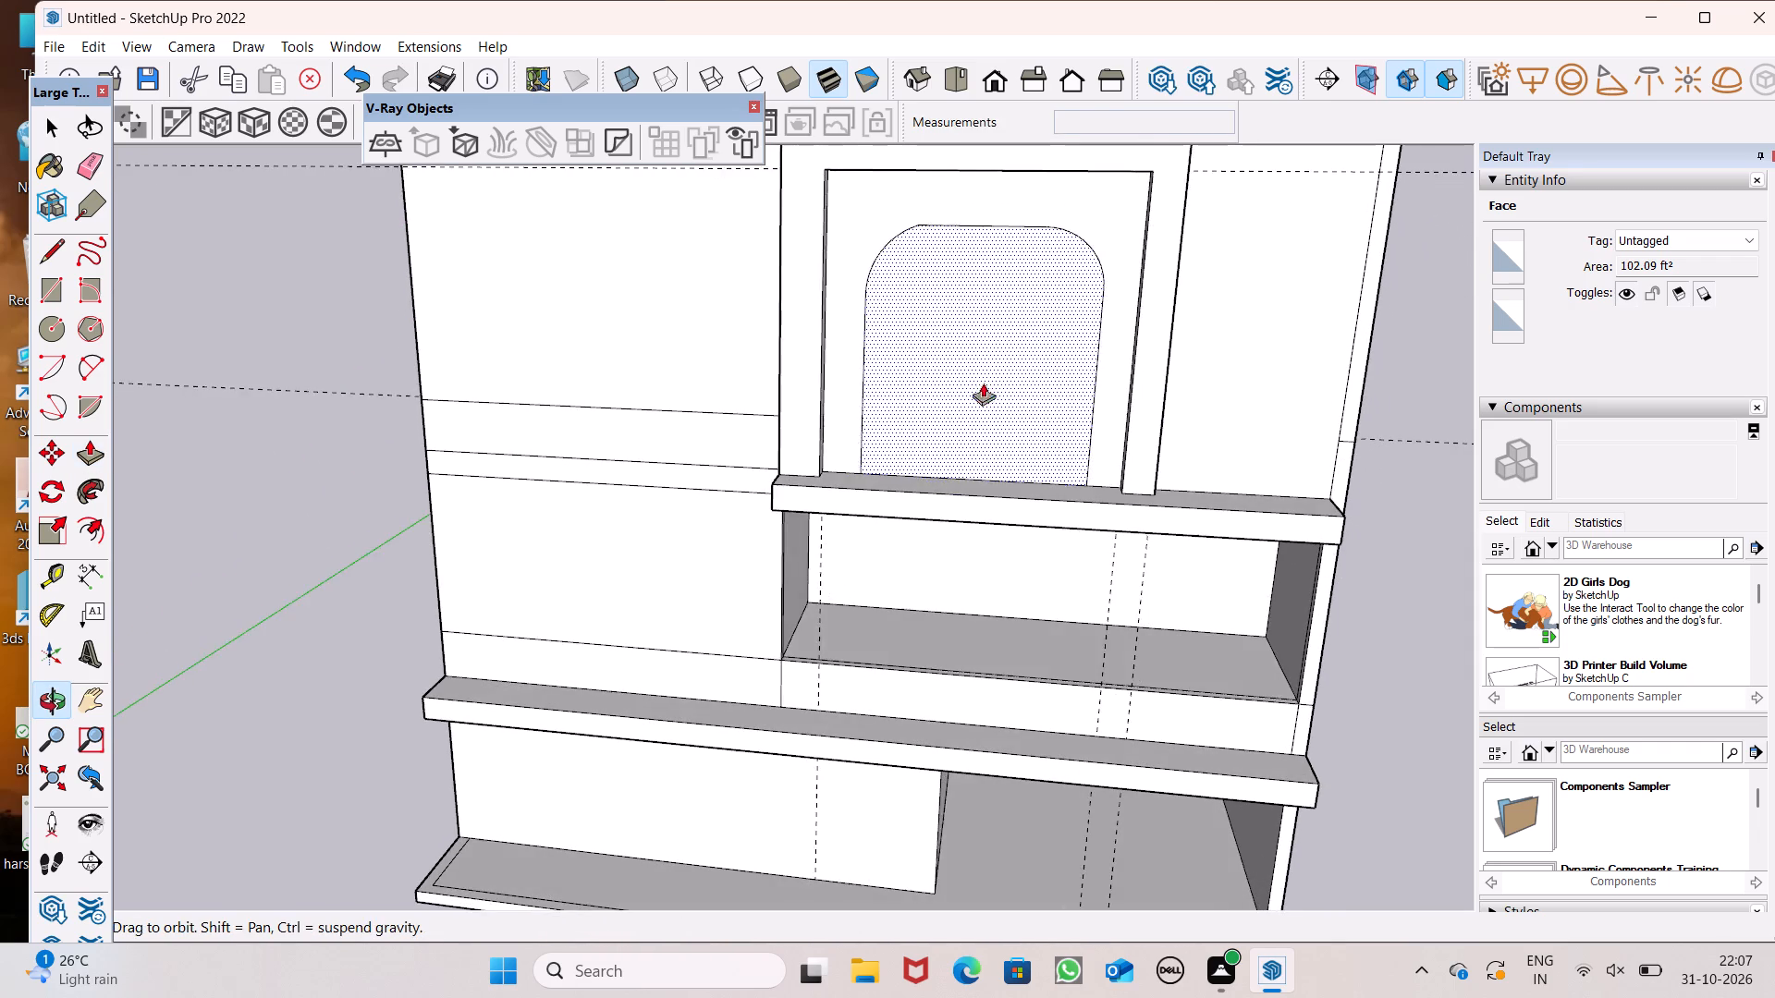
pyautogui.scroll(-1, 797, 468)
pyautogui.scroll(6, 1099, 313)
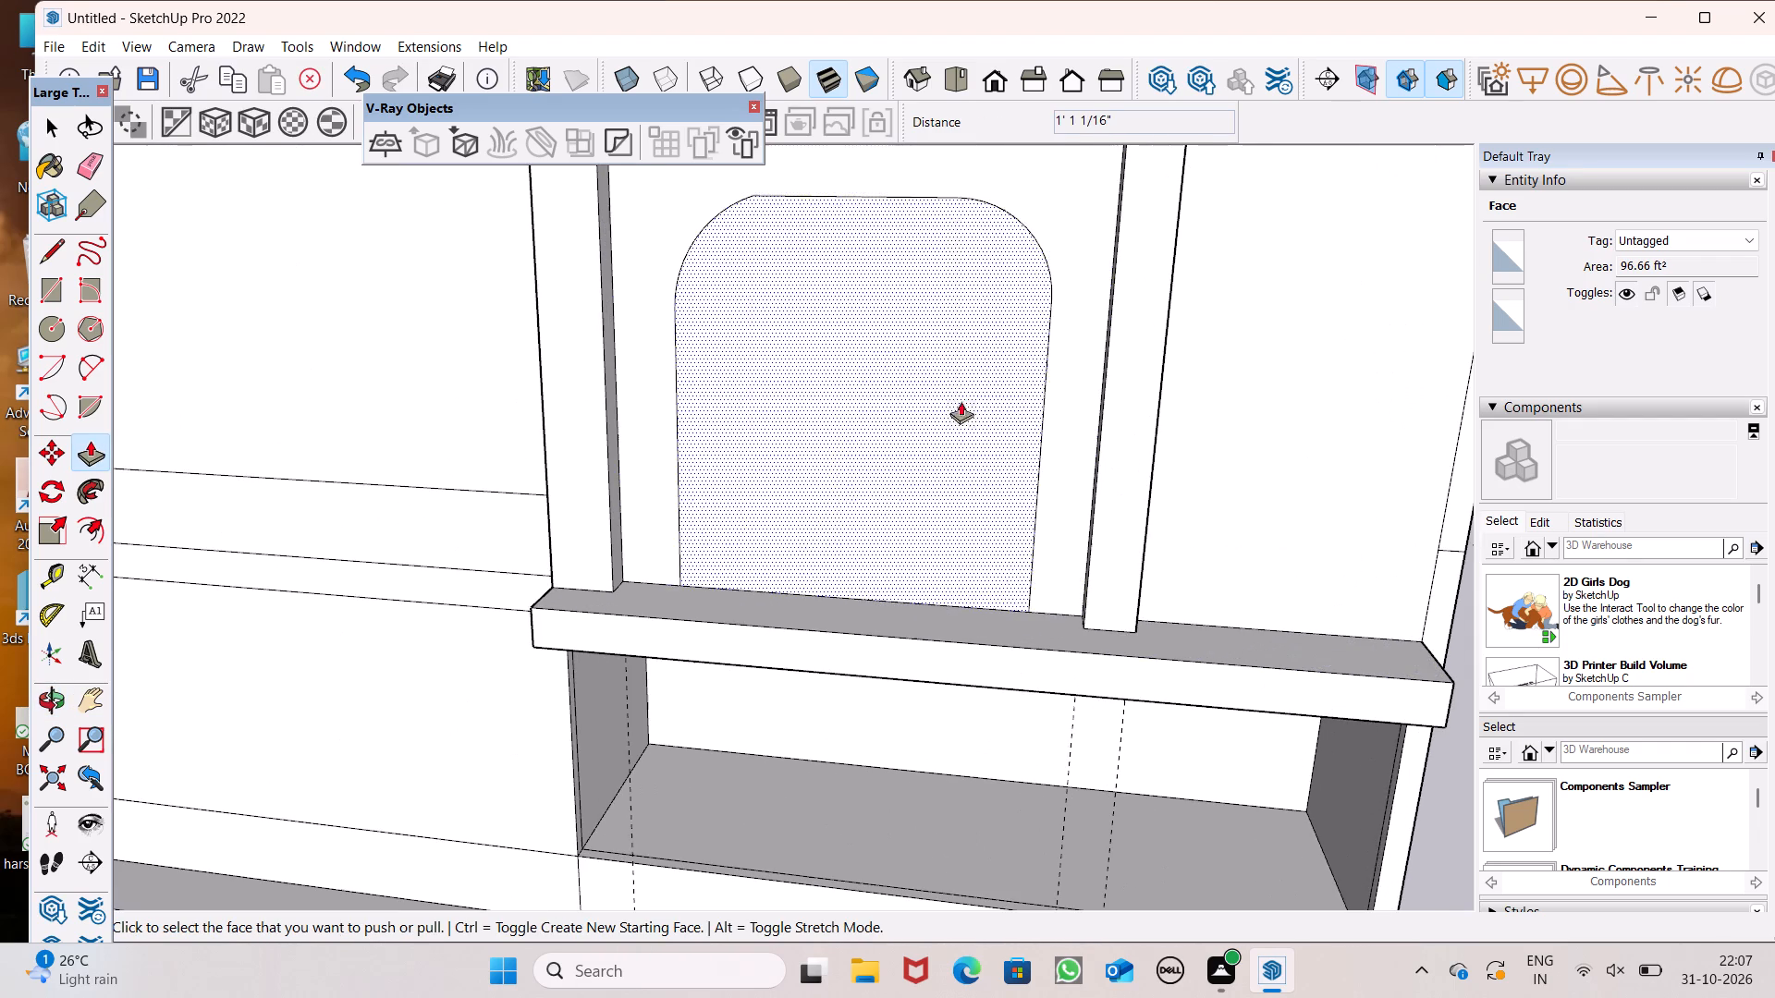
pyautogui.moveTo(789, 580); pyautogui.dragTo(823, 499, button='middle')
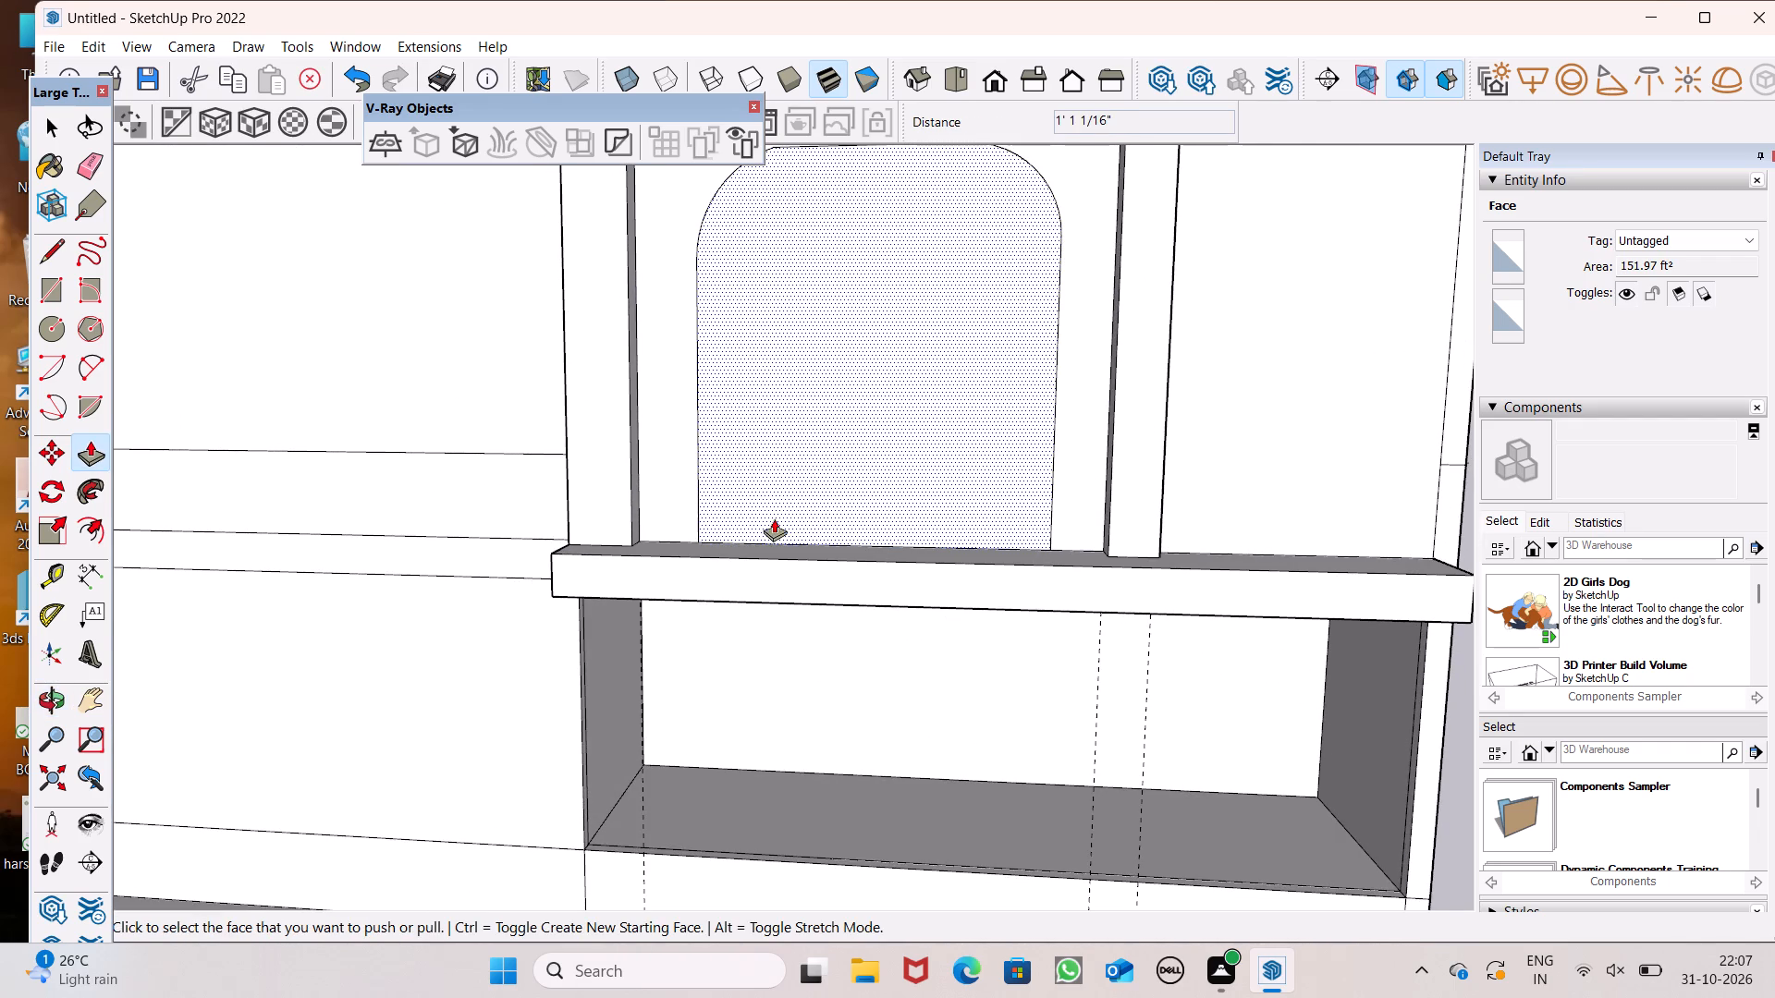
# Push the round-cornered face in the uppermost wall 9" inward from its surrounding frame face.
pyautogui.moveTo(765, 529); pyautogui.dragTo(840, 452)
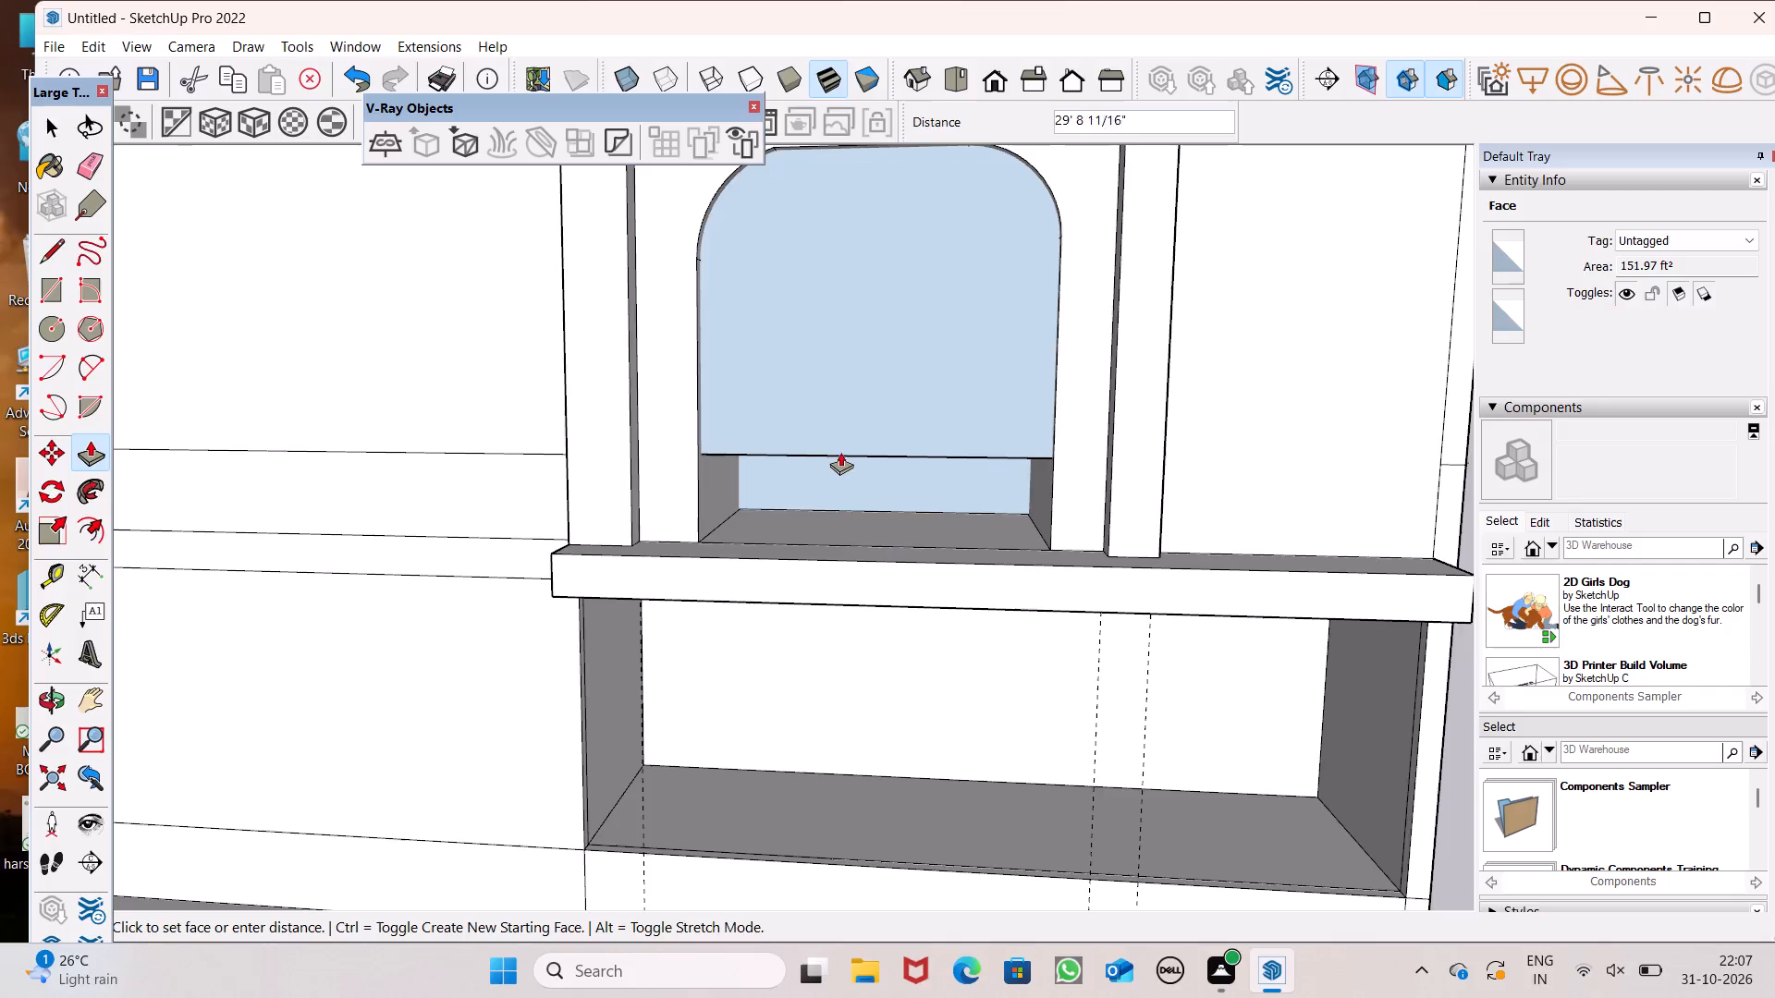
pyautogui.moveTo(840, 452); pyautogui.dragTo(861, 392)
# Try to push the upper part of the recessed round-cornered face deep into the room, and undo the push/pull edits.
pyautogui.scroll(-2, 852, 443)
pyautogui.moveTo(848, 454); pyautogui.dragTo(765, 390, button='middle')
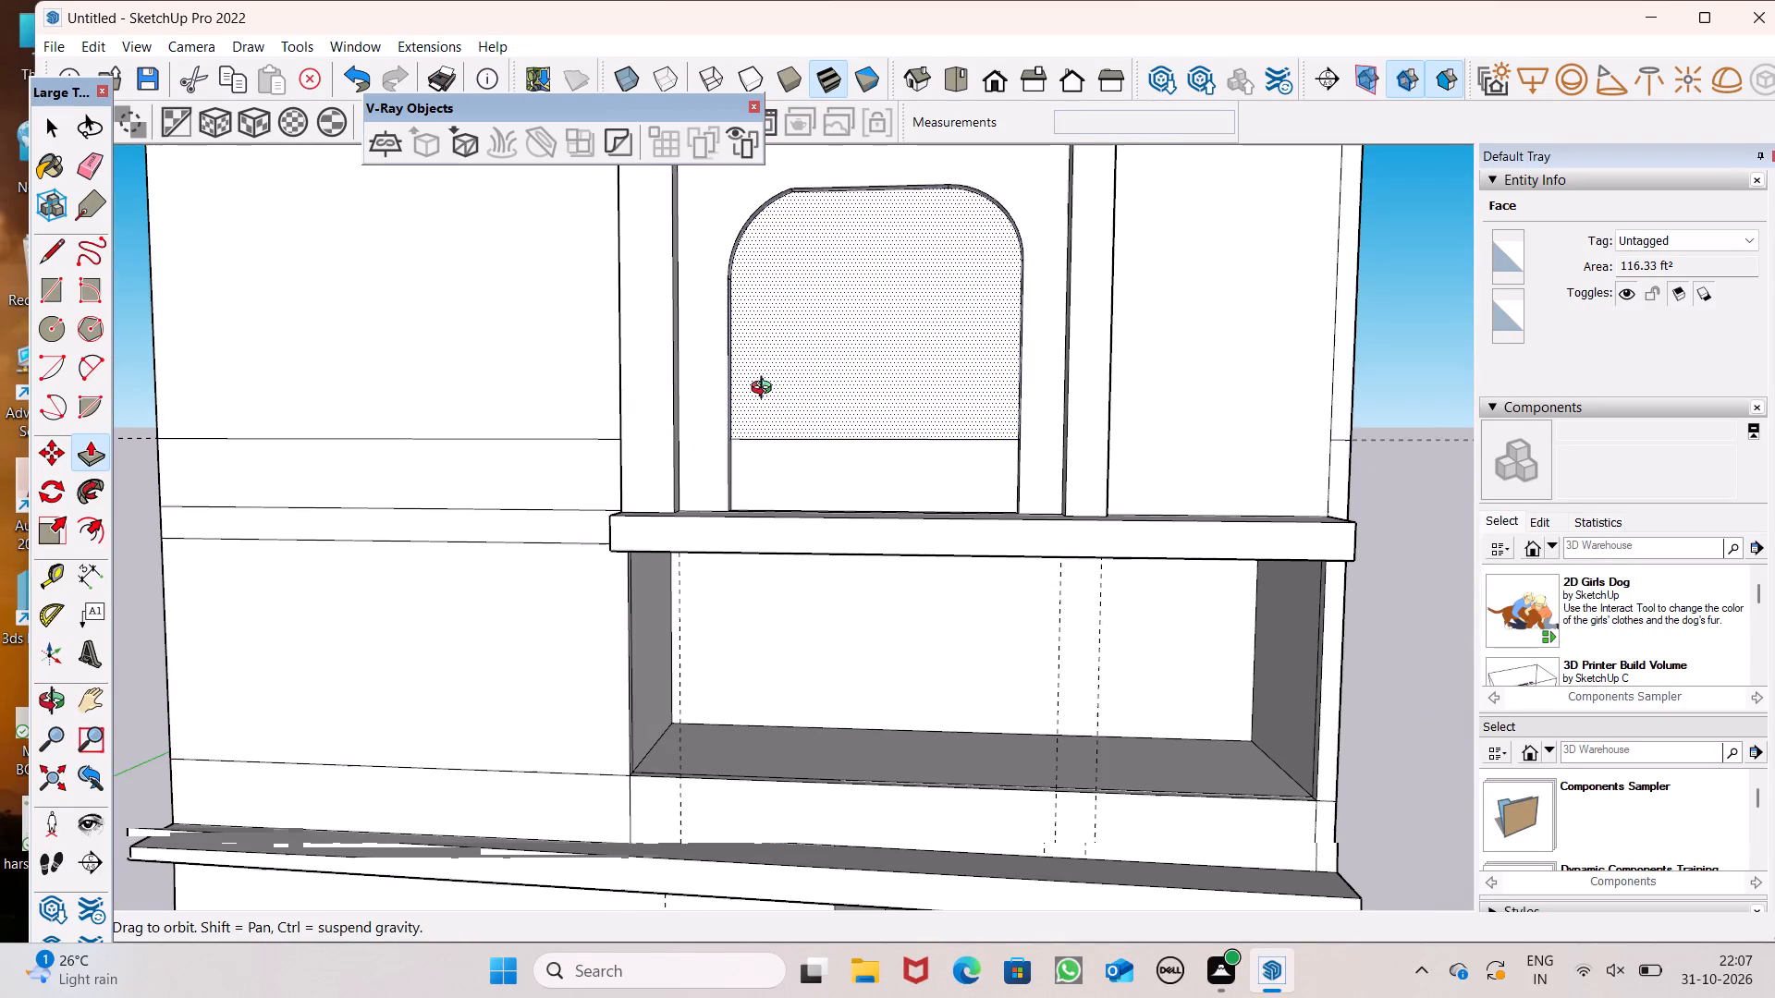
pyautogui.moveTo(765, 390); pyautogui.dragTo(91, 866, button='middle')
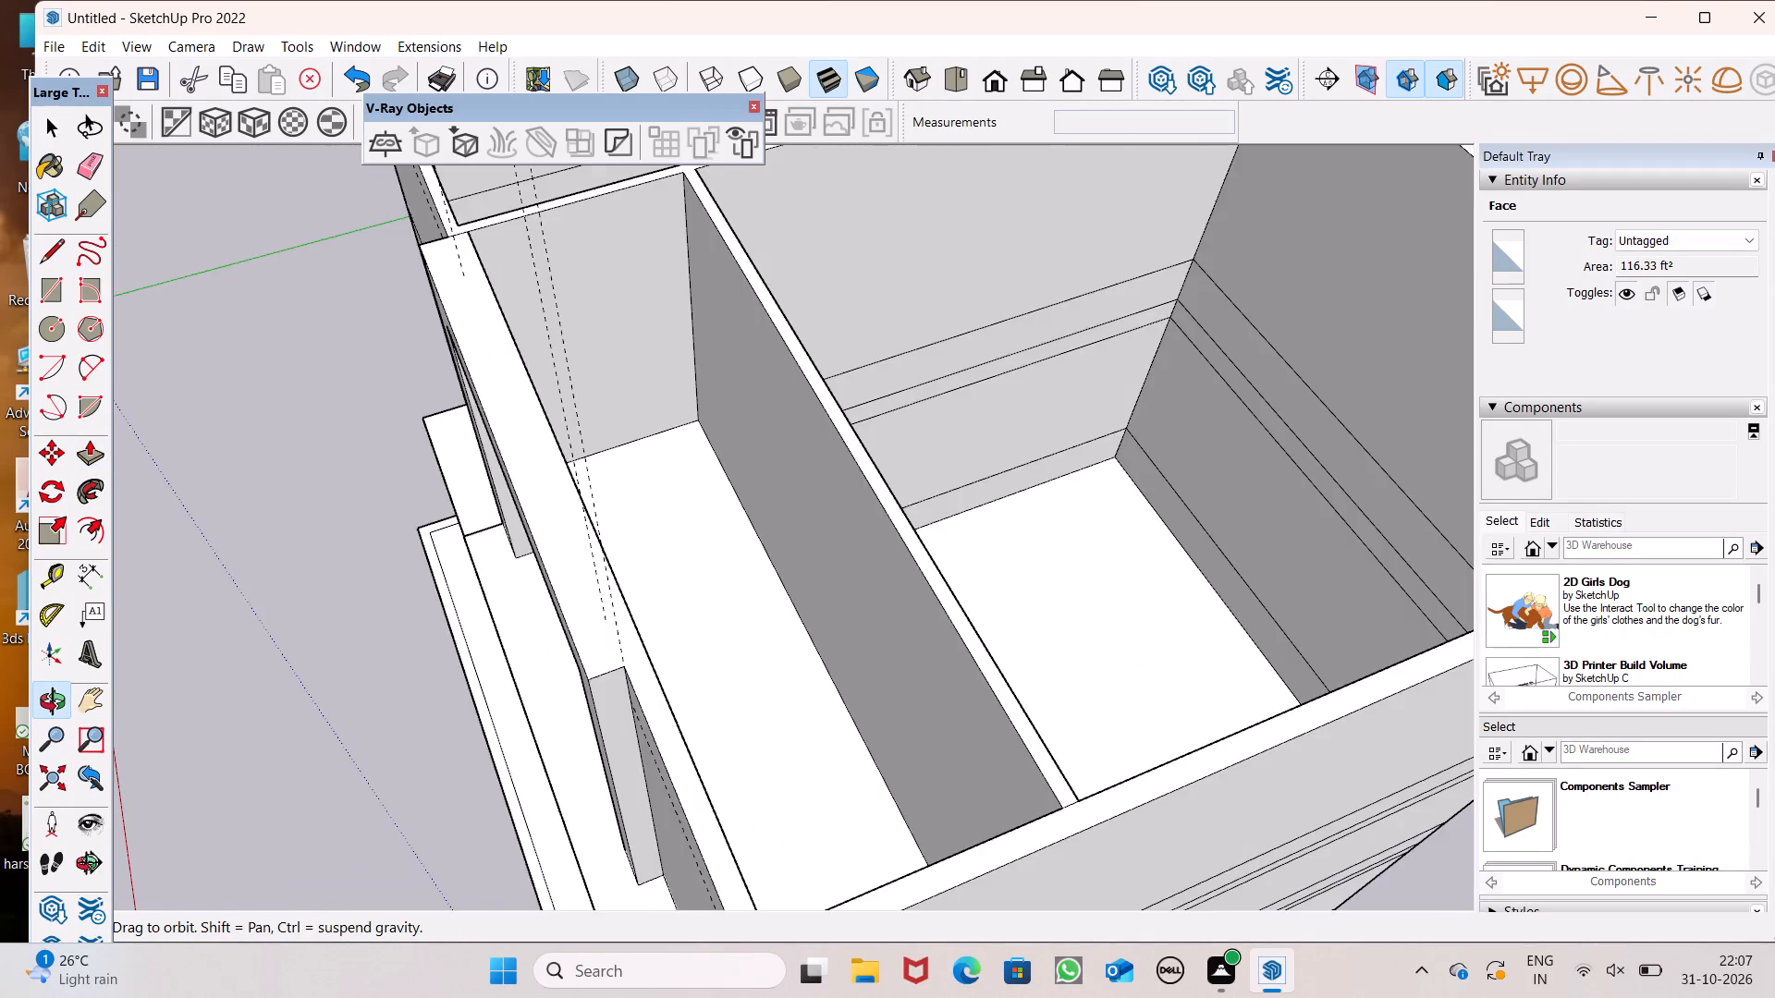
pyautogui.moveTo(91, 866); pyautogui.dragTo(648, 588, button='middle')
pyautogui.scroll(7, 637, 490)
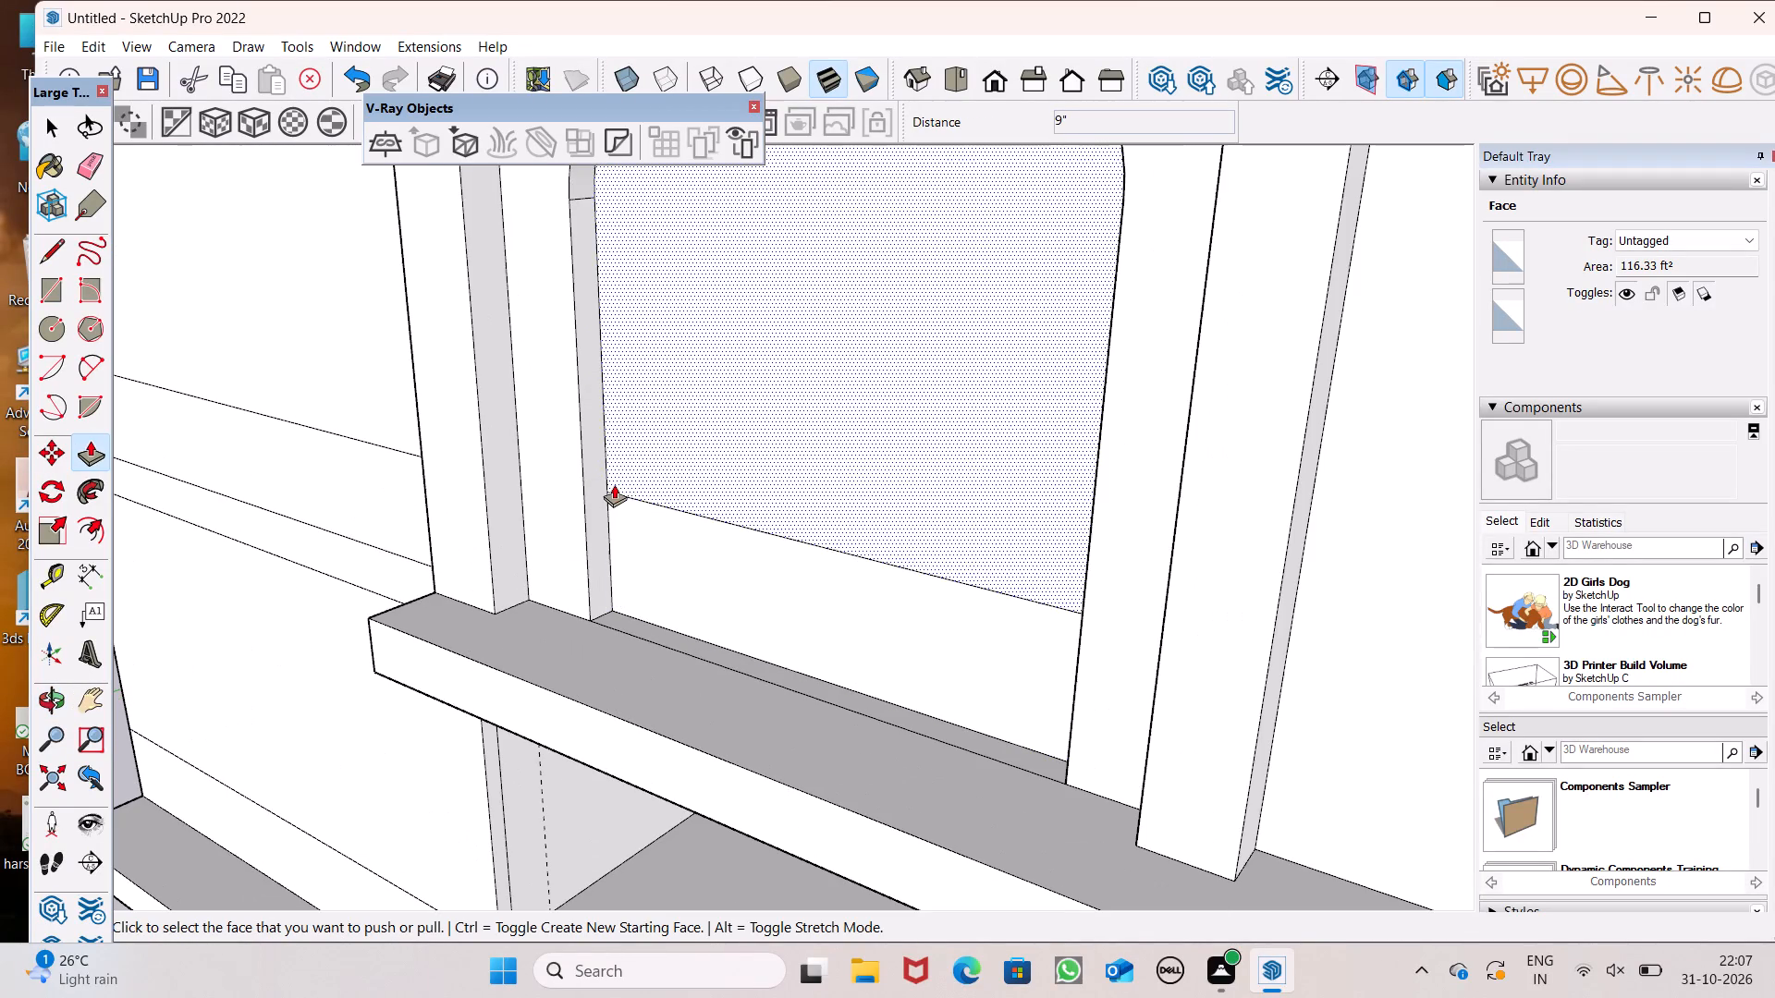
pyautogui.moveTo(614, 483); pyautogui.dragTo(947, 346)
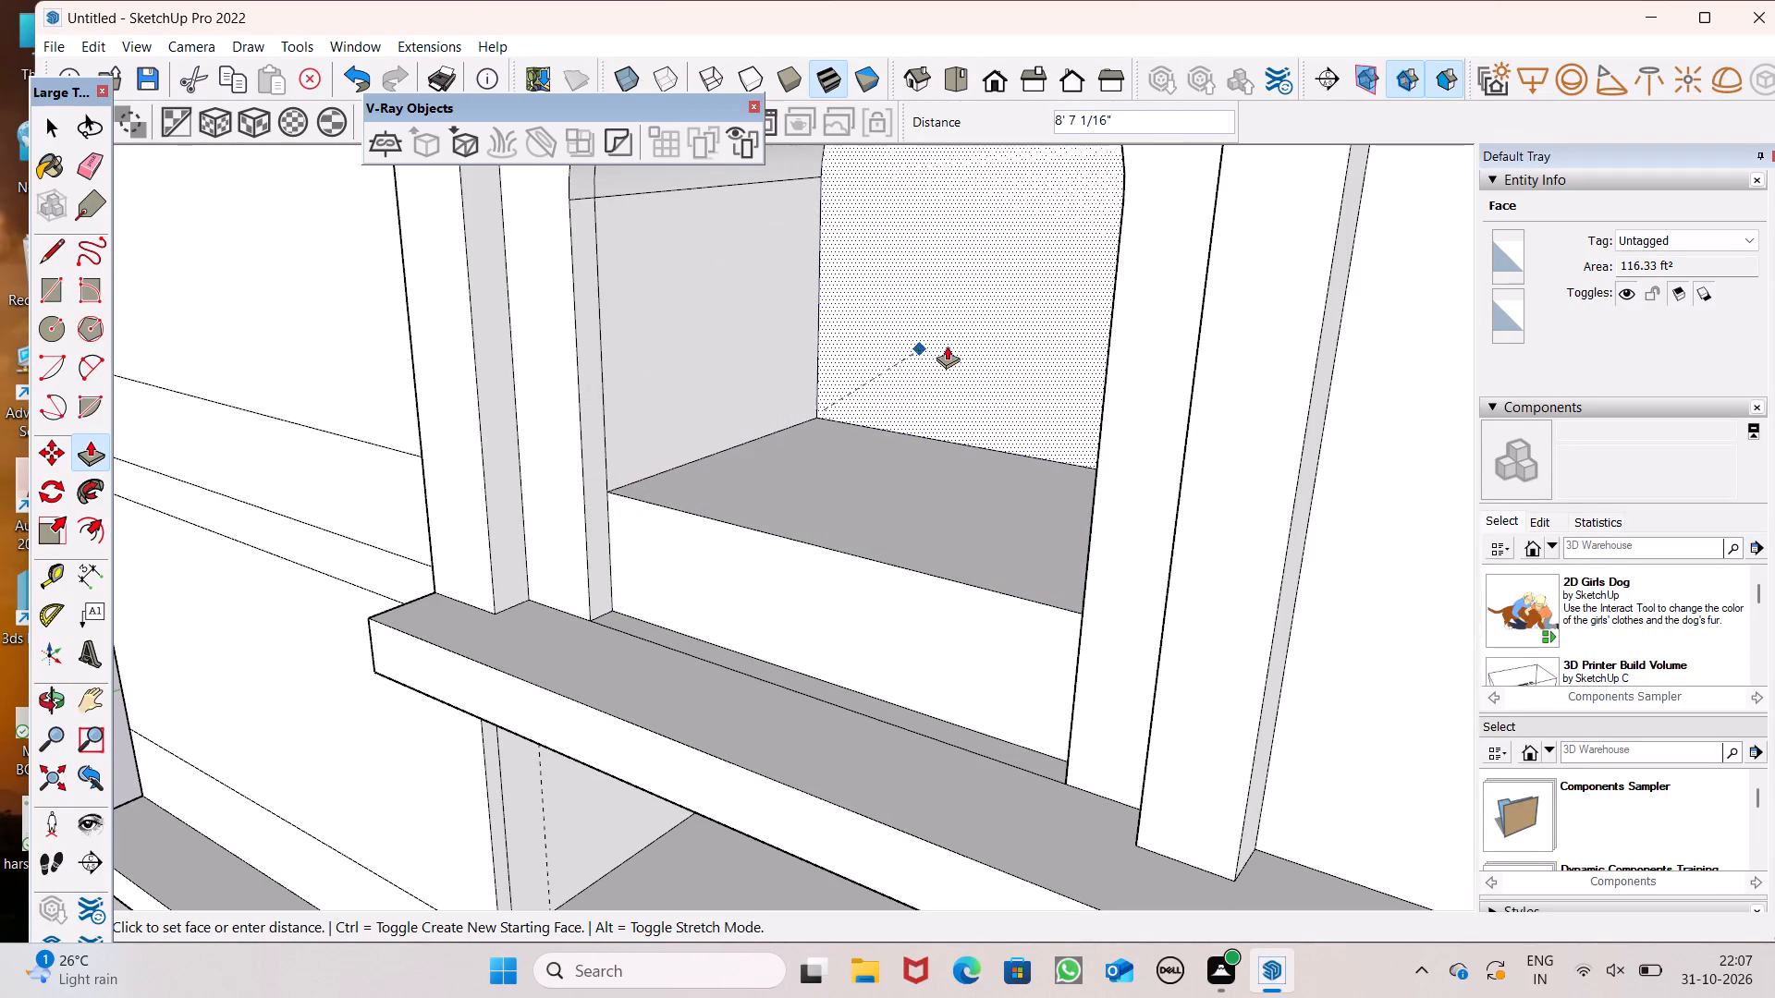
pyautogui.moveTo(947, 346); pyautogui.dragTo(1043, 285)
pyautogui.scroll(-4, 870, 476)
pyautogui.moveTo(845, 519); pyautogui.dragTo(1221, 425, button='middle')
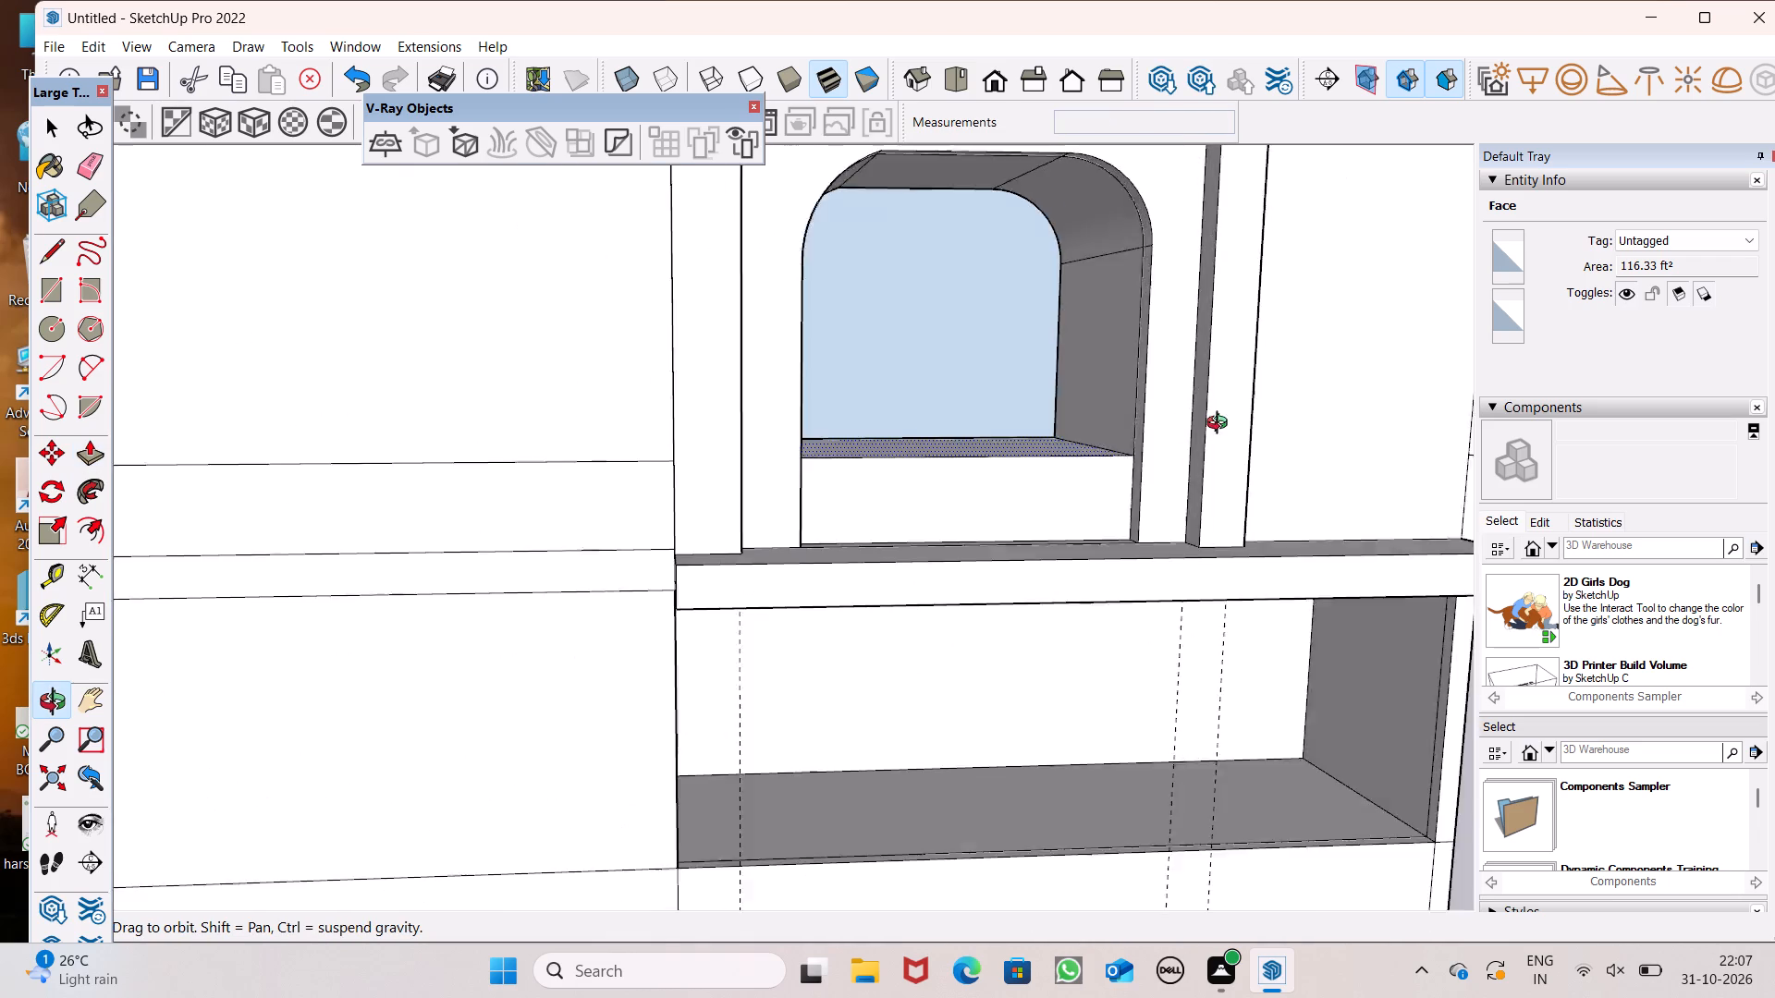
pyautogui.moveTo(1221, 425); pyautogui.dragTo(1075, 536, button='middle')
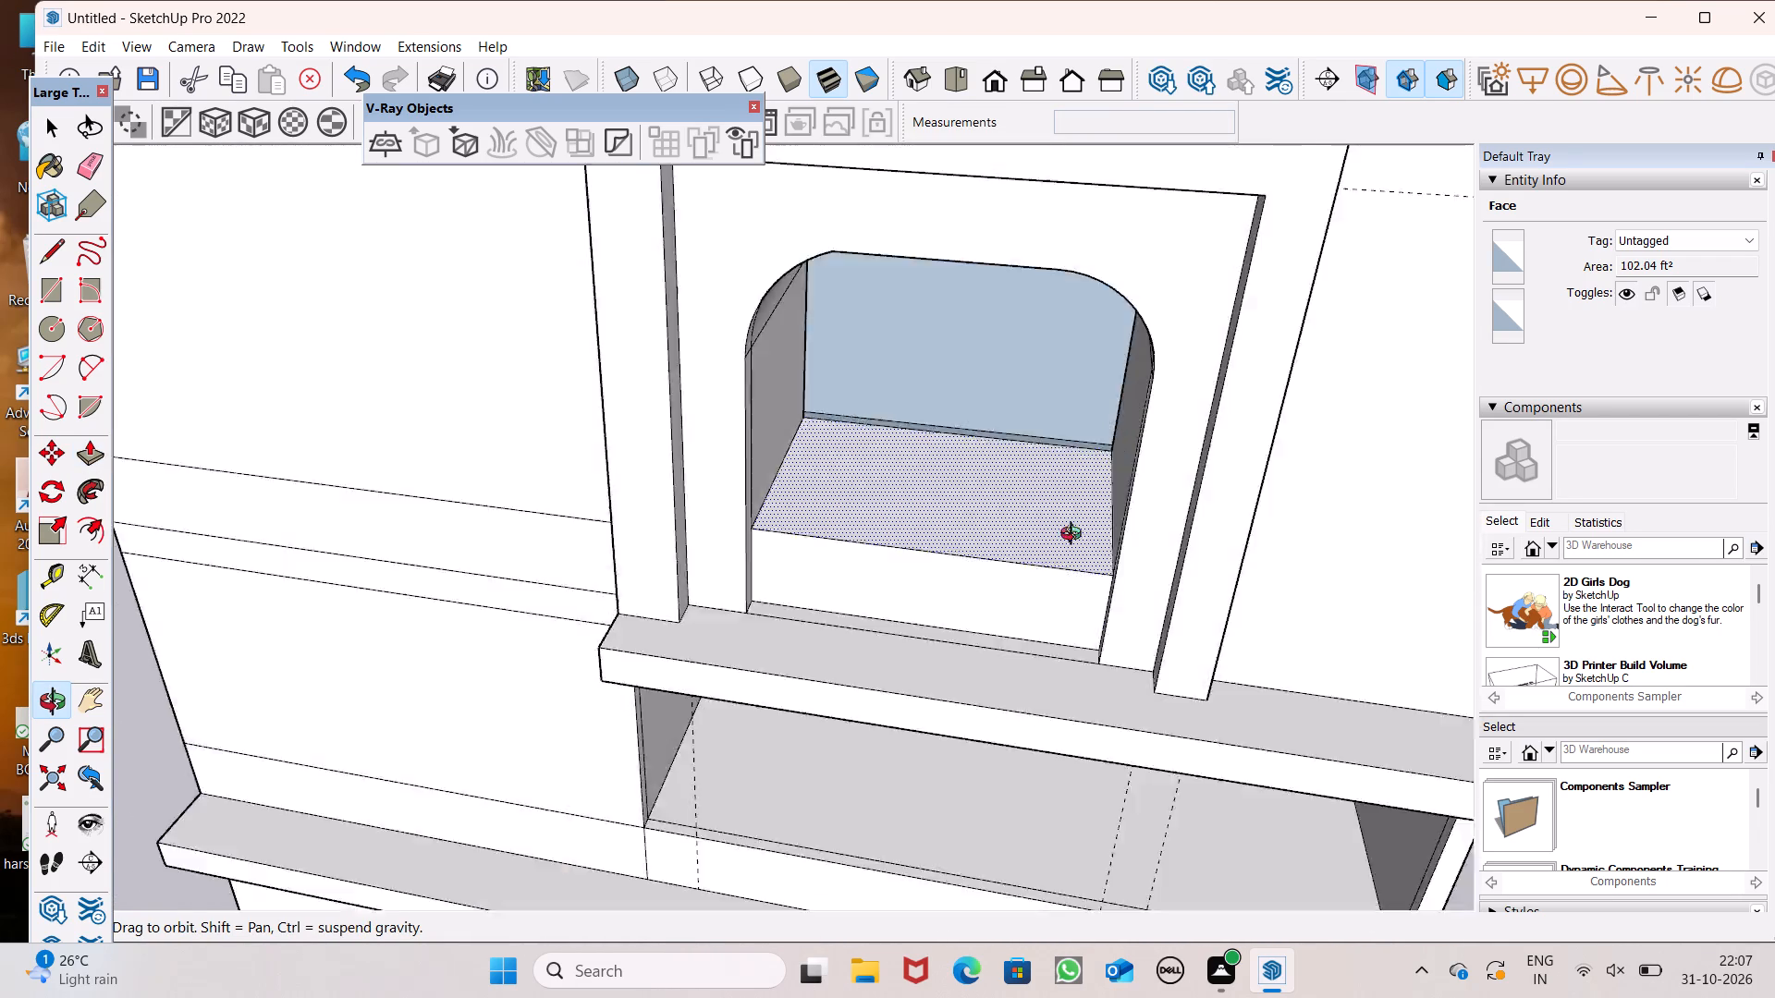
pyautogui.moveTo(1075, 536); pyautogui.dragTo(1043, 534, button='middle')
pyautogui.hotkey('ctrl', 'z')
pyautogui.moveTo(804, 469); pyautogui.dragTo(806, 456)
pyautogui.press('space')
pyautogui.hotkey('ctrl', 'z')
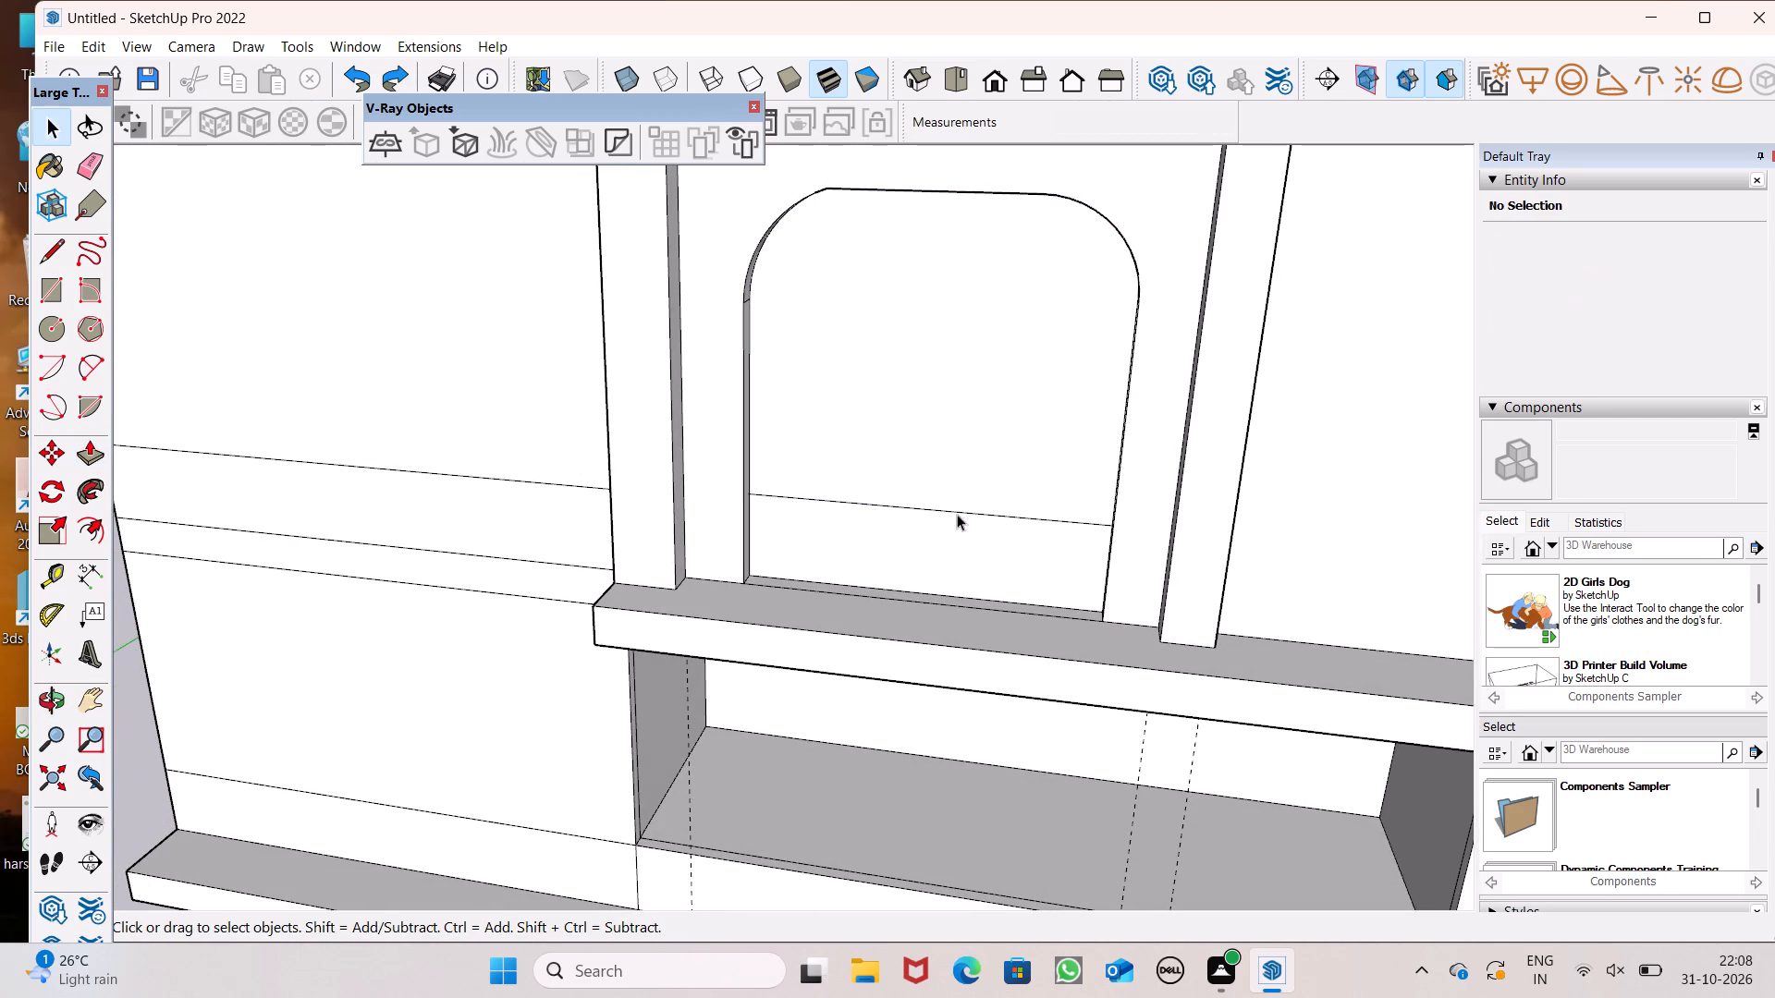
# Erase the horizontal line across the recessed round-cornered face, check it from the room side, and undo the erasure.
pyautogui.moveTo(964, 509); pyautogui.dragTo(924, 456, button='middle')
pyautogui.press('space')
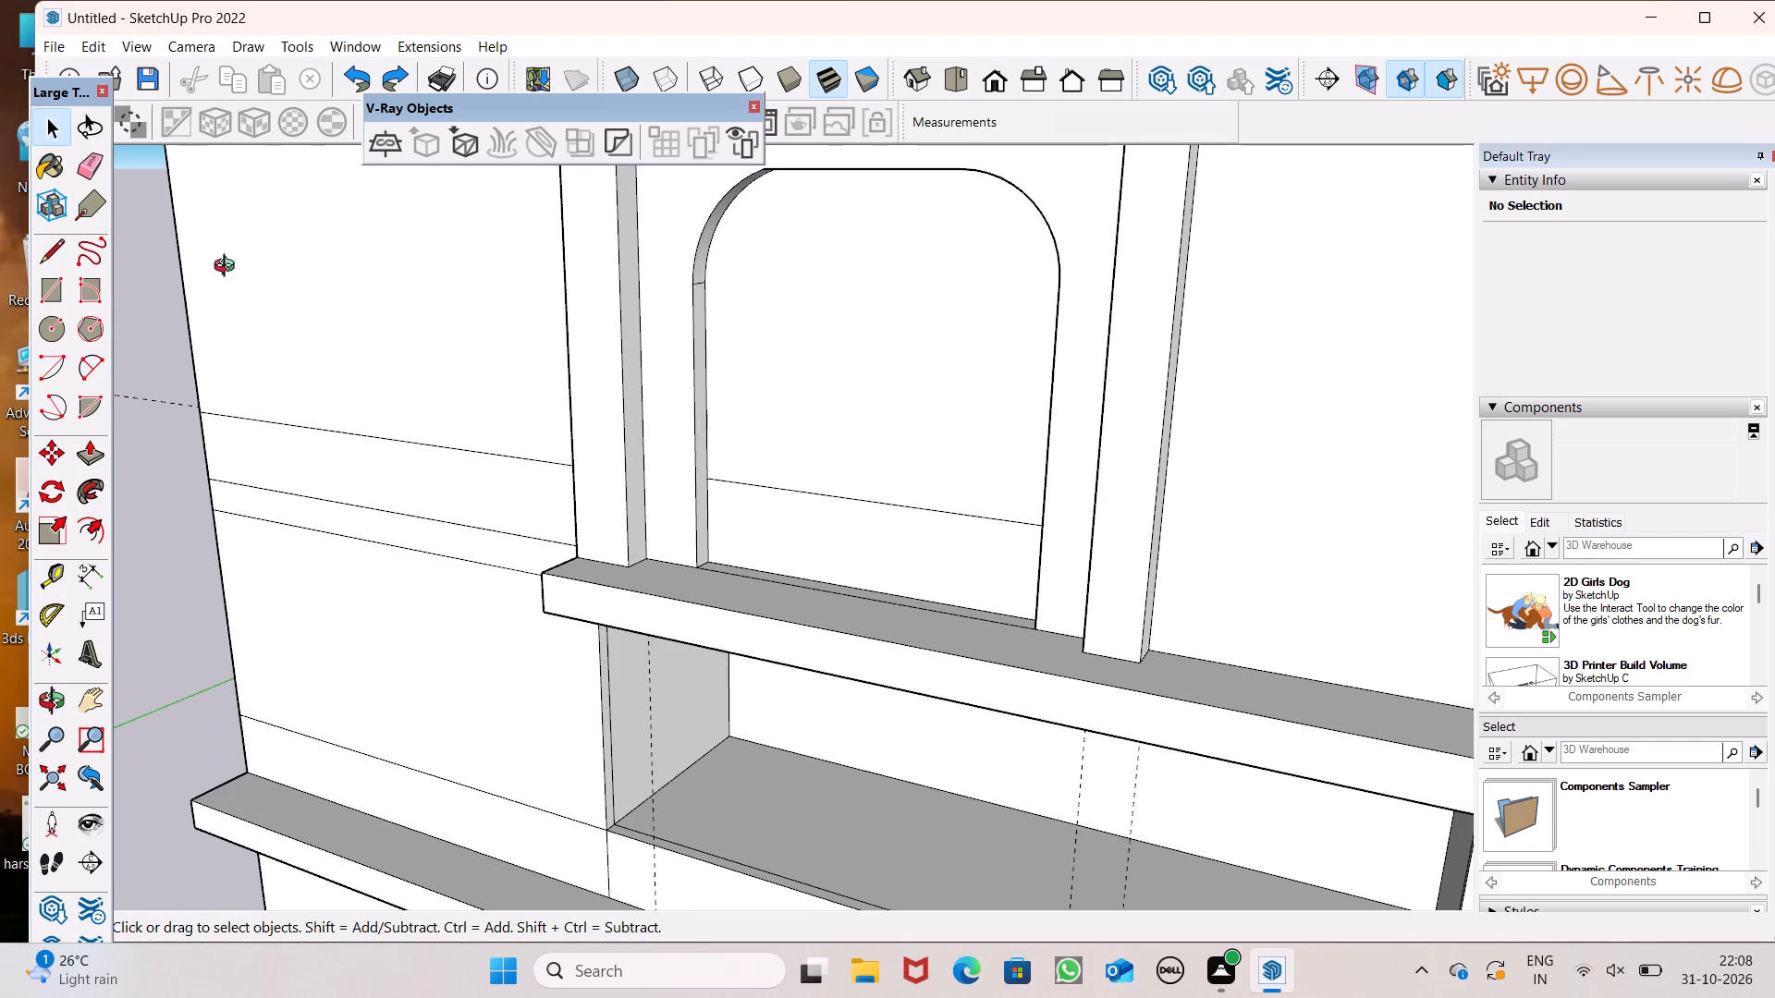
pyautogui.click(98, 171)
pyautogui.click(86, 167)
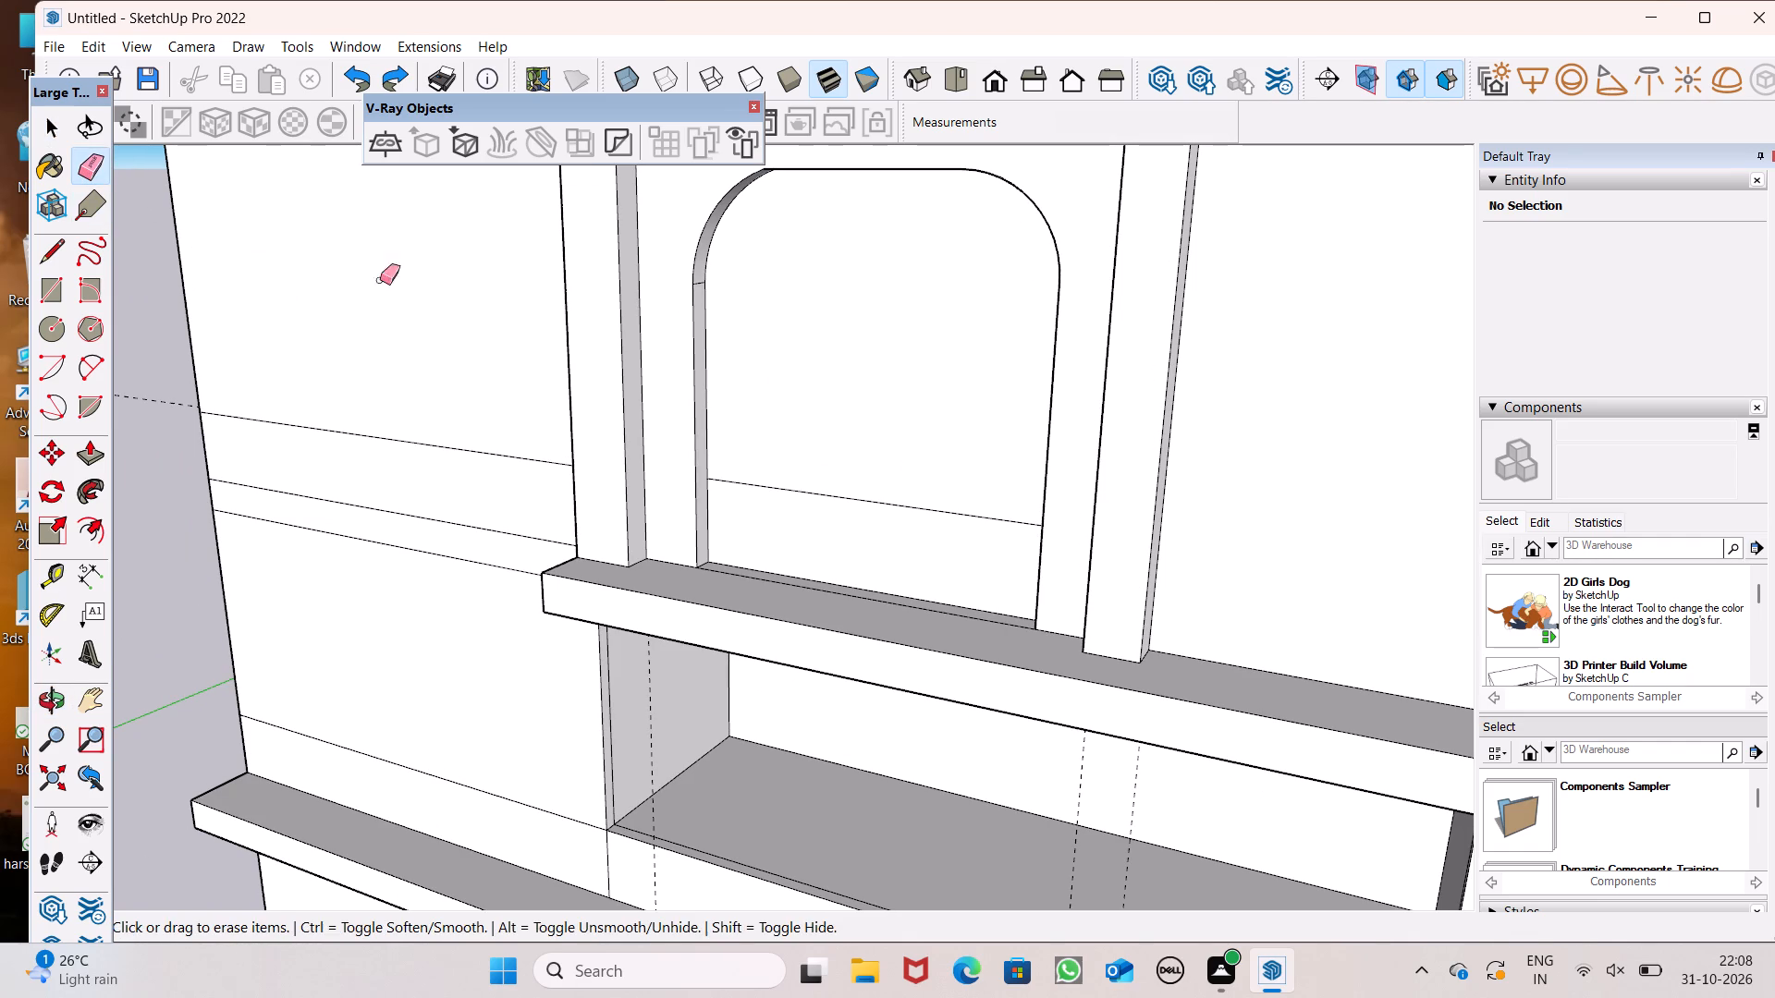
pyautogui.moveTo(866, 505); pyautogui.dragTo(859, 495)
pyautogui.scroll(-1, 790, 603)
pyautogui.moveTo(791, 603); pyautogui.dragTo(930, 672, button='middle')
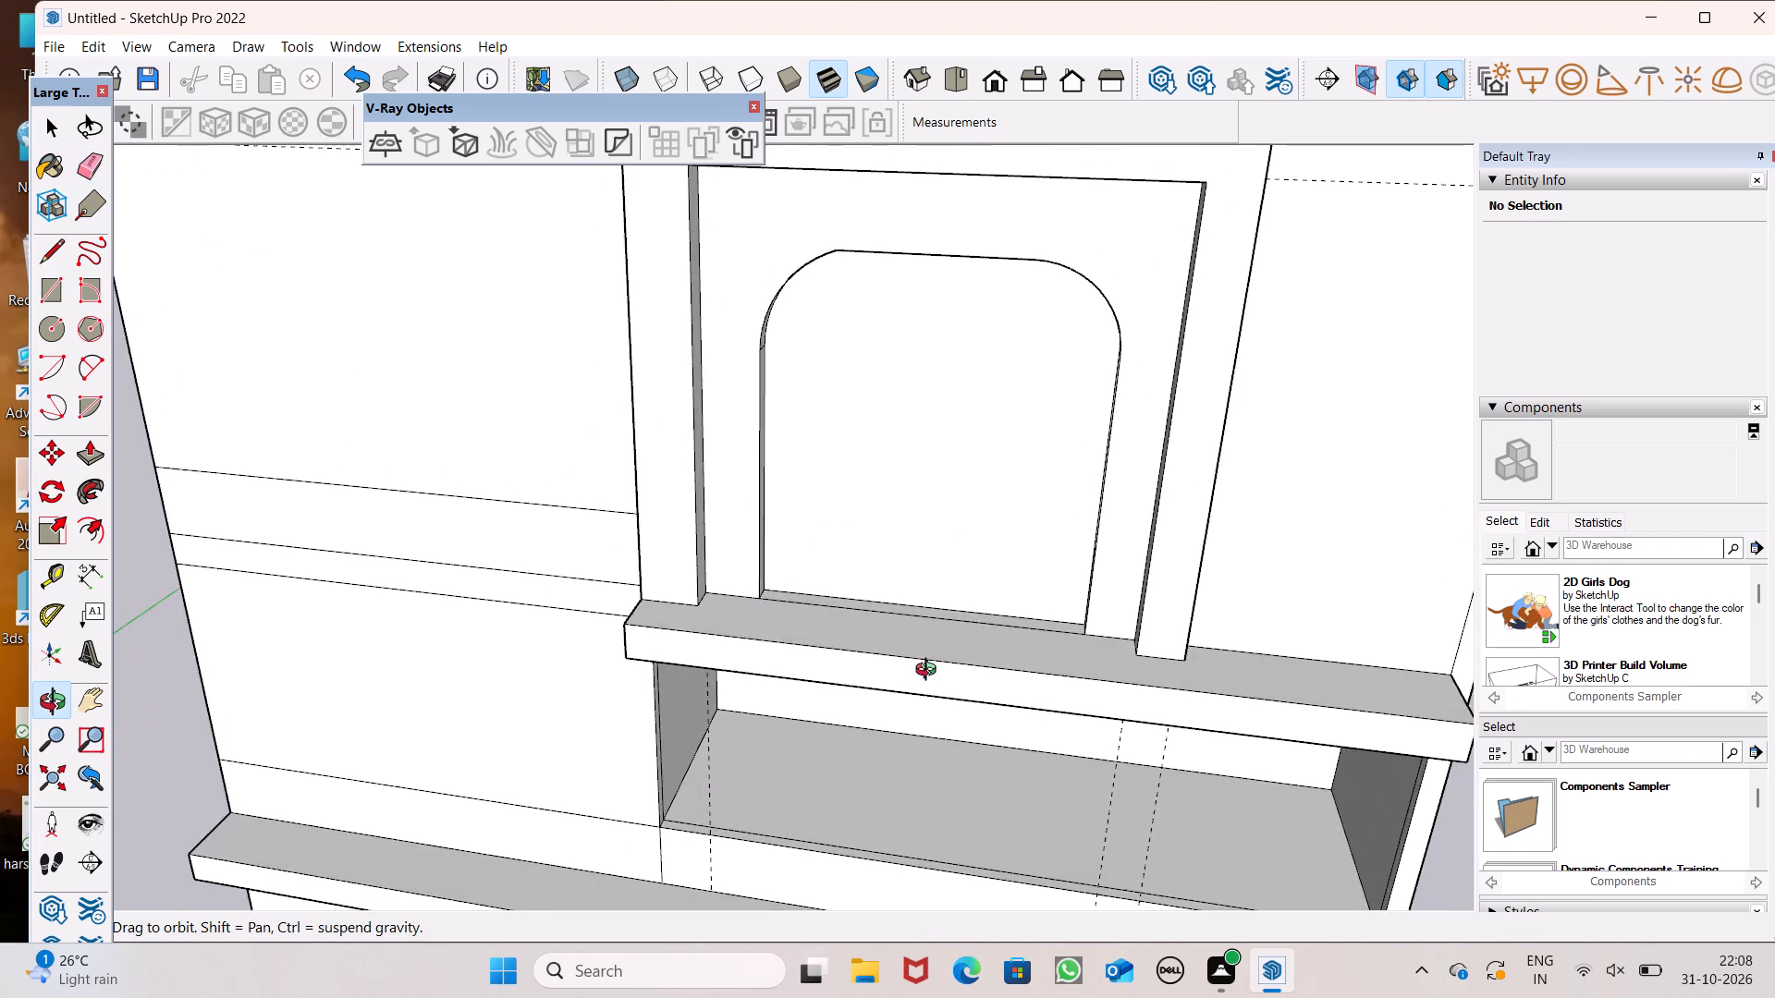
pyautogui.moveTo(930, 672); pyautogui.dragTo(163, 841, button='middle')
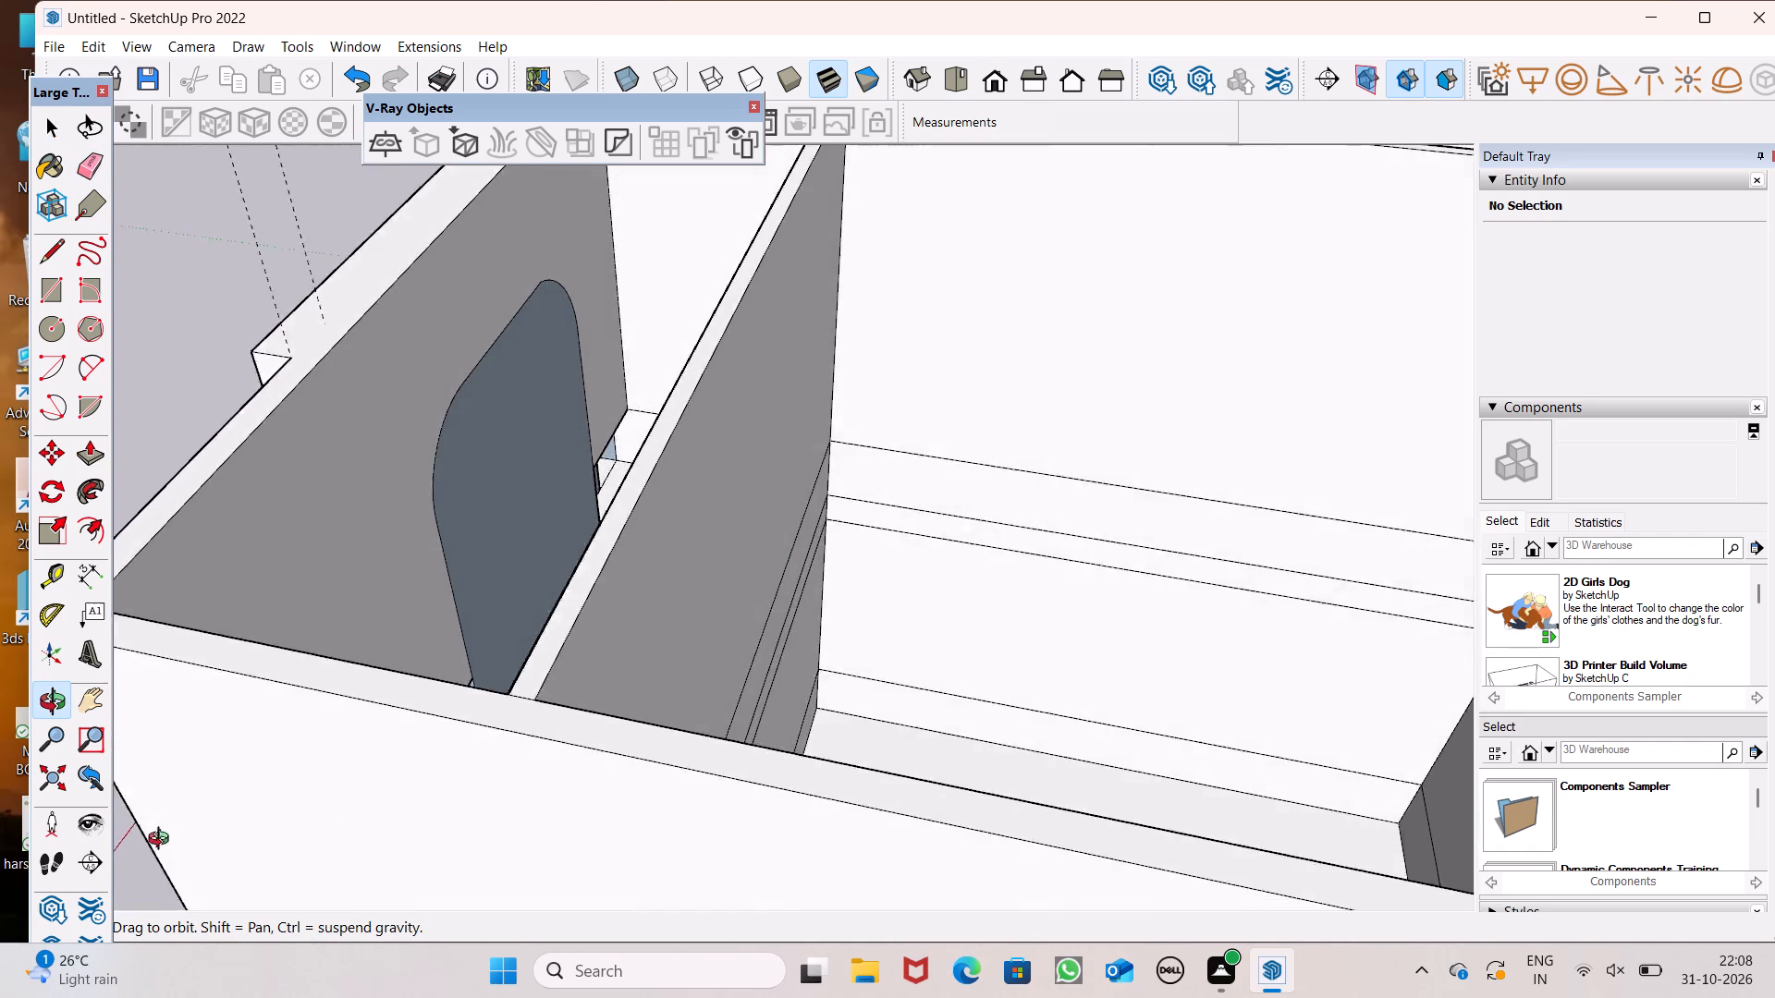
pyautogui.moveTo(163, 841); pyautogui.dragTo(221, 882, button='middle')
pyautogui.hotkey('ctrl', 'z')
# Erase the horizontal line across the recessed round-cornered face from the building's front.
pyautogui.keyDown('ctrl'); pyautogui.moveTo(566, 809); pyautogui.dragTo(283, 838, button='middle'); pyautogui.keyUp('ctrl')
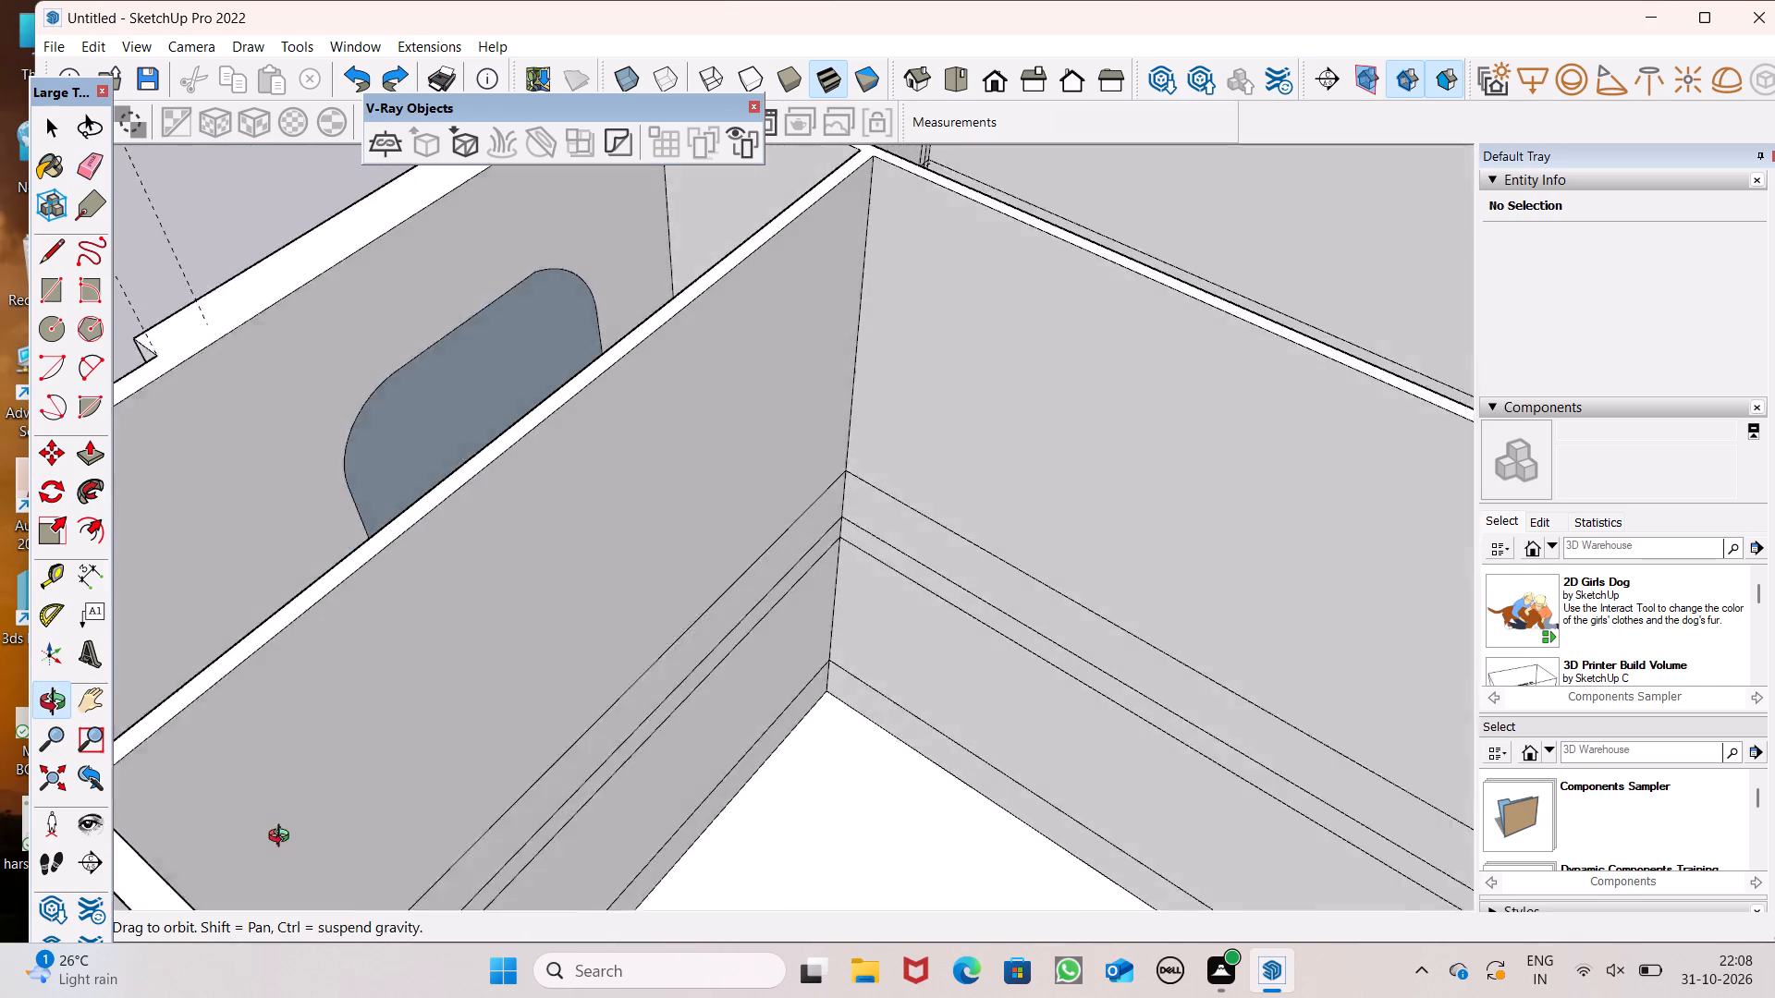
pyautogui.keyDown('ctrl'); pyautogui.moveTo(283, 838); pyautogui.dragTo(761, 726, button='middle'); pyautogui.keyUp('ctrl')
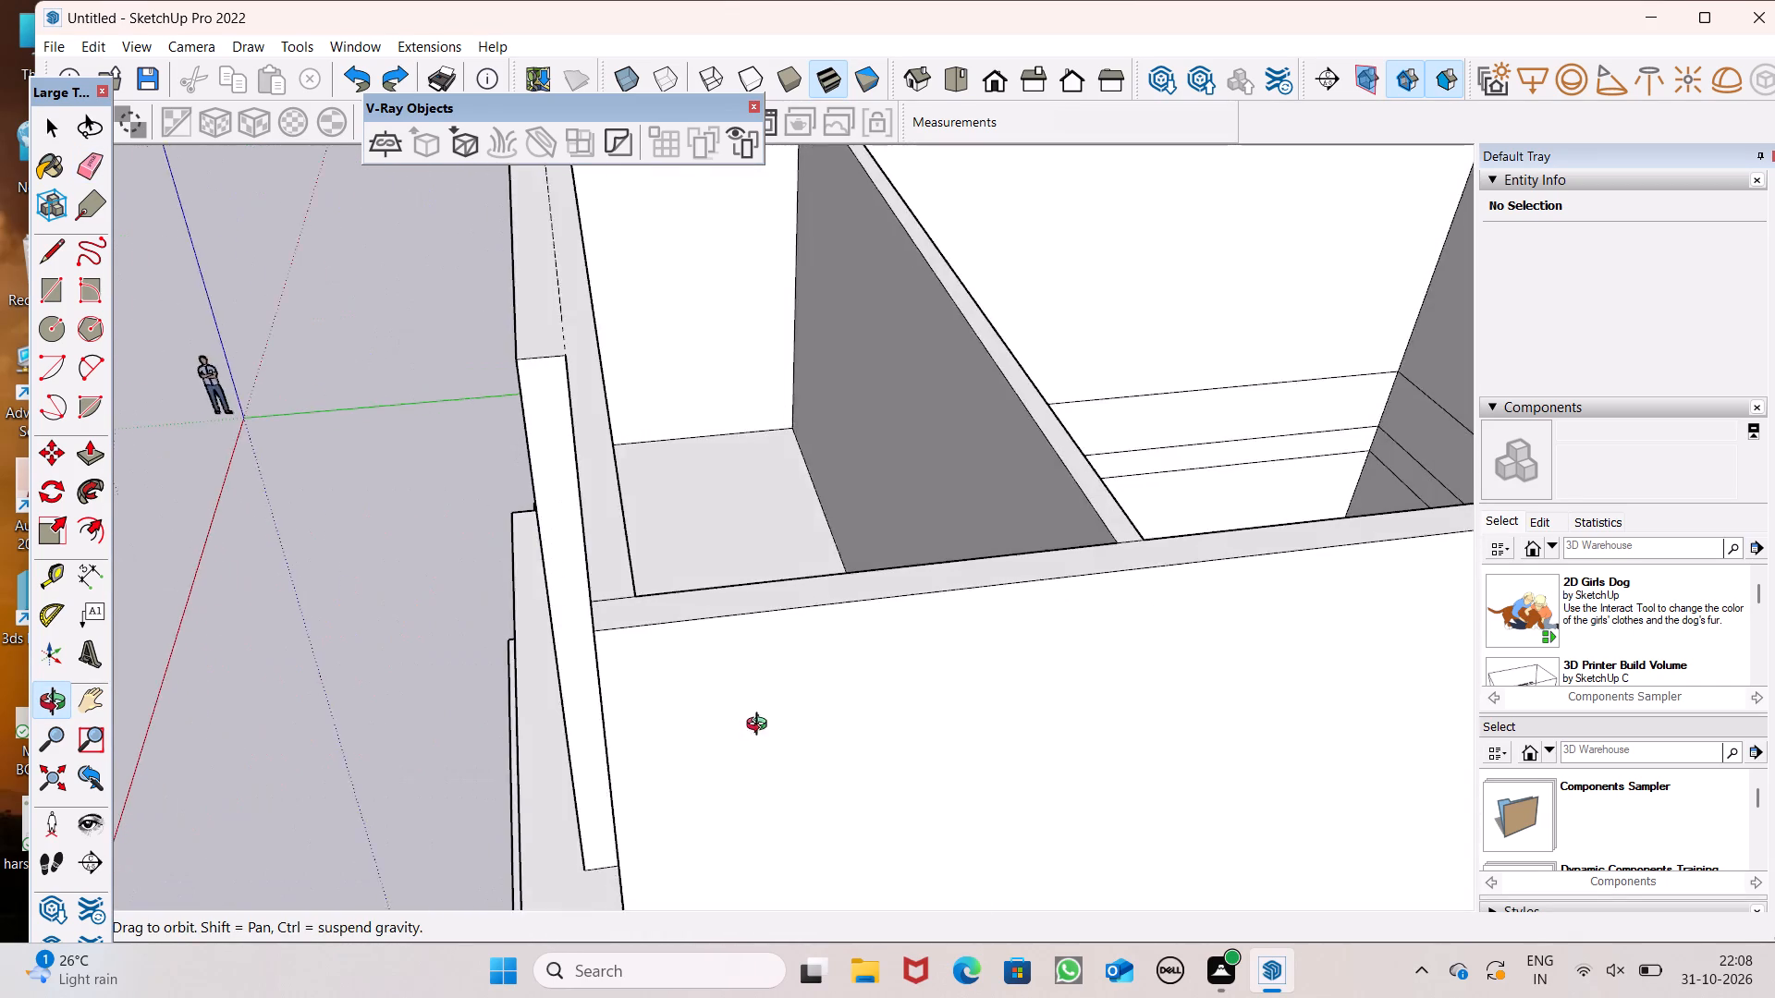
pyautogui.keyDown('ctrl'); pyautogui.moveTo(761, 726); pyautogui.dragTo(968, 753, button='middle'); pyautogui.keyUp('ctrl')
pyautogui.moveTo(753, 627); pyautogui.dragTo(739, 663)
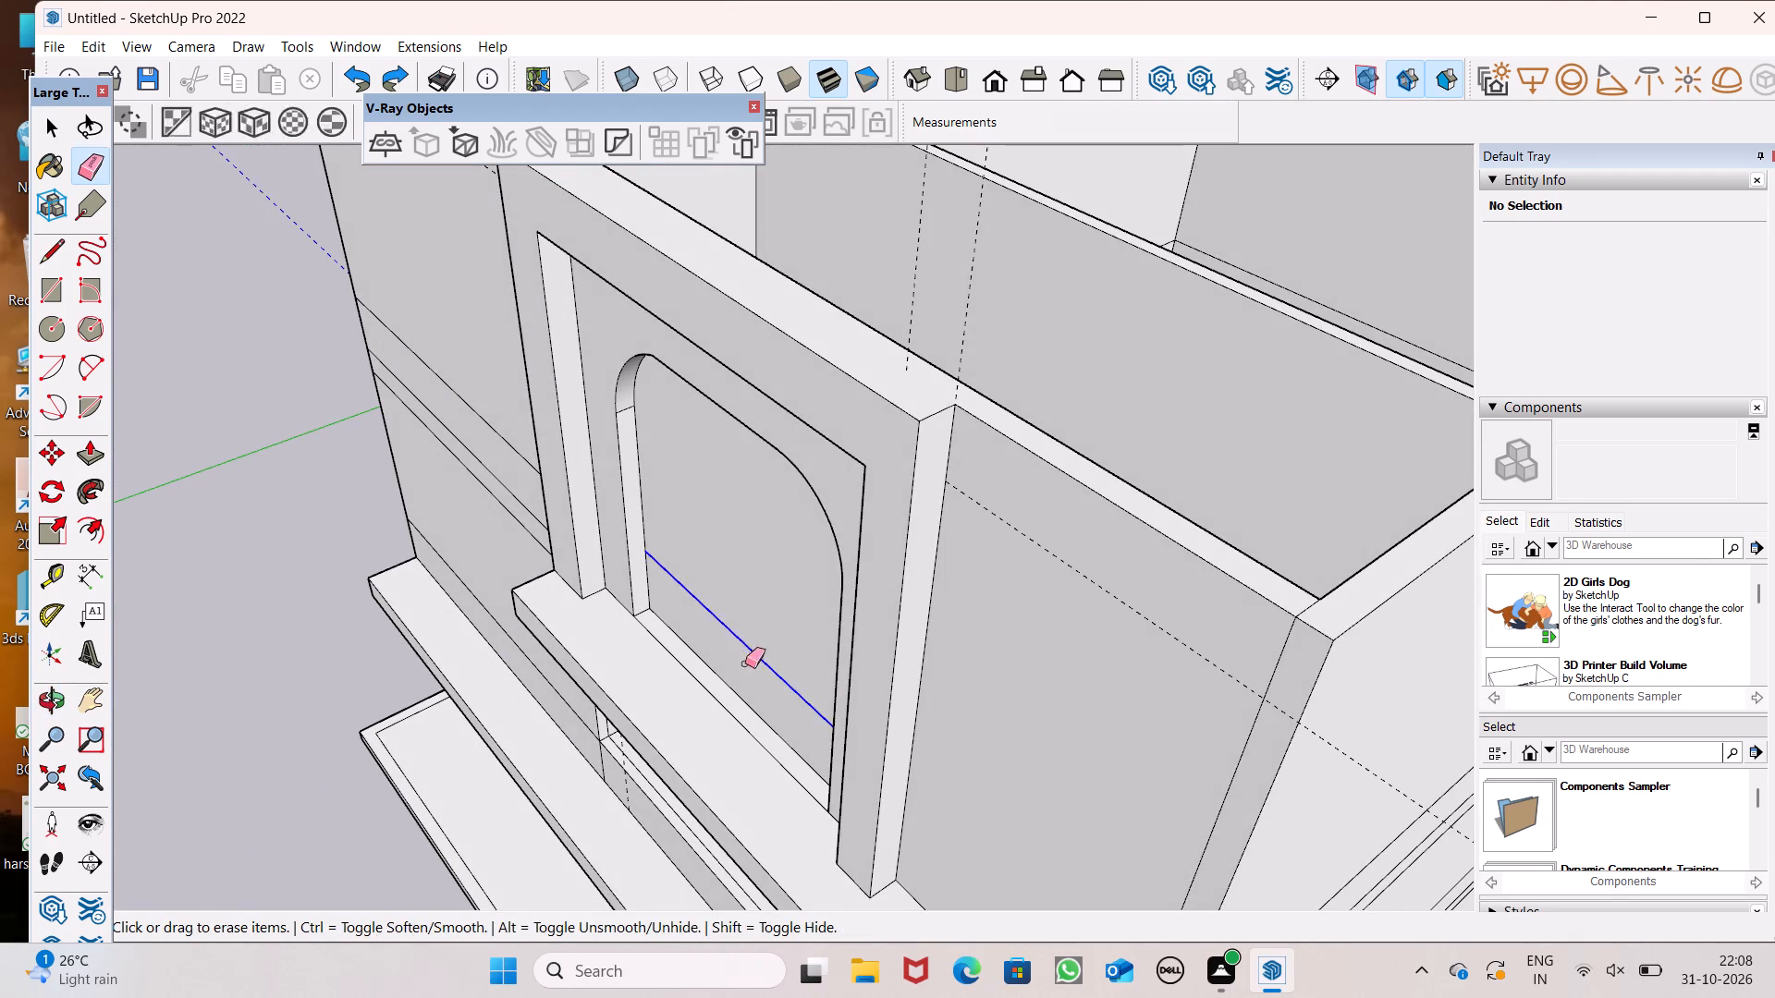
# Erase the round-cornered face's lower edges on the room side to open the wall, including the leftover line on the floor.
pyautogui.moveTo(912, 677); pyautogui.dragTo(303, 888, button='middle')
pyautogui.scroll(7, 431, 820)
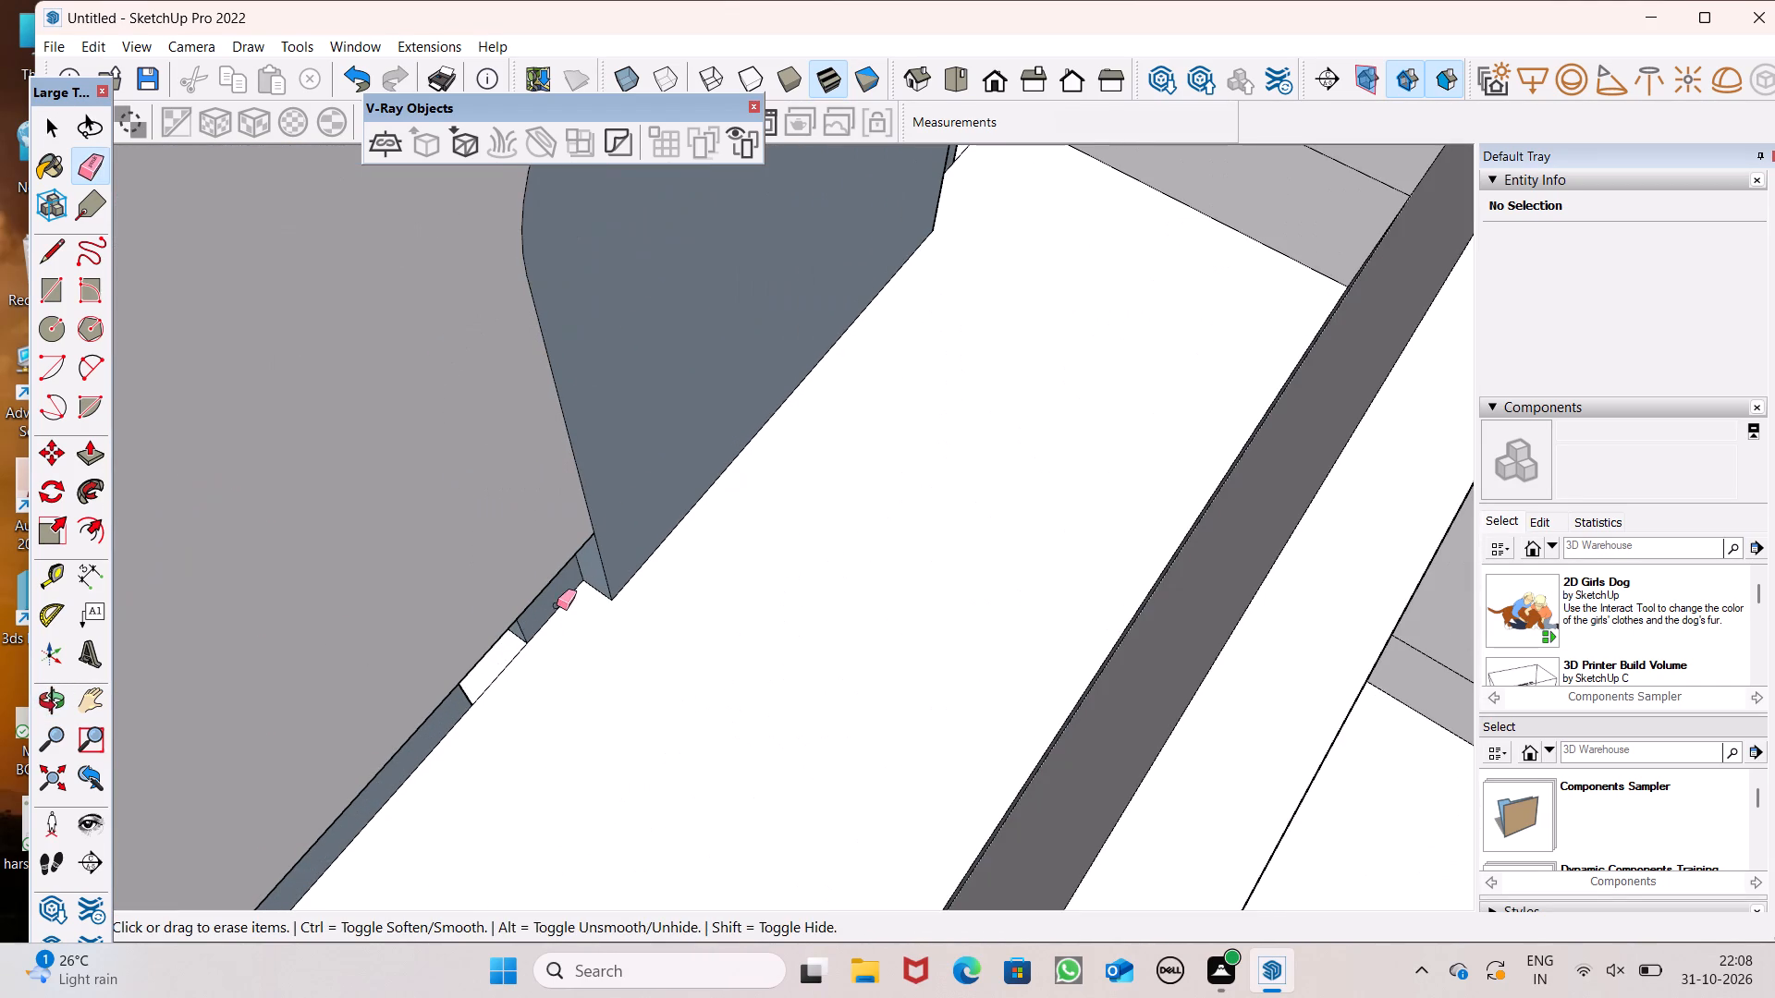
pyautogui.moveTo(591, 583); pyautogui.dragTo(614, 573)
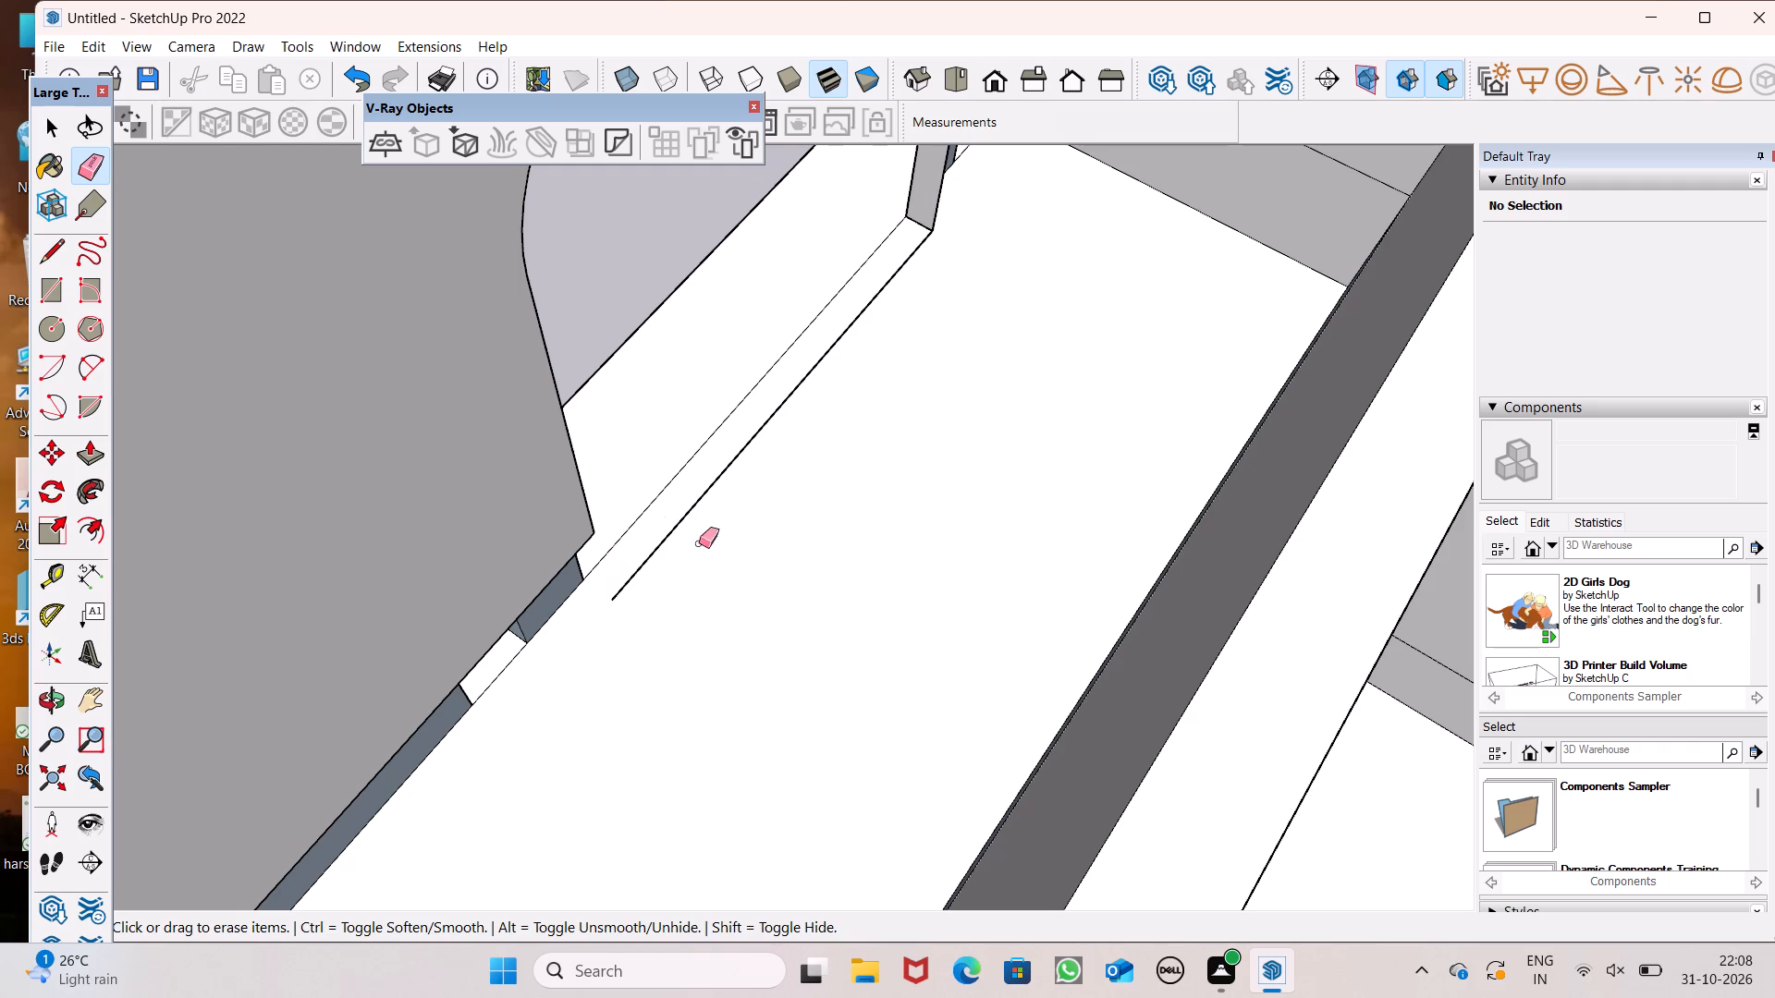
pyautogui.moveTo(675, 553); pyautogui.dragTo(698, 549)
pyautogui.moveTo(645, 562); pyautogui.dragTo(661, 555)
# Erase the horizontal line across the partition wall seen through the round-cornered opening.
pyautogui.moveTo(563, 671); pyautogui.dragTo(584, 671, button='middle')
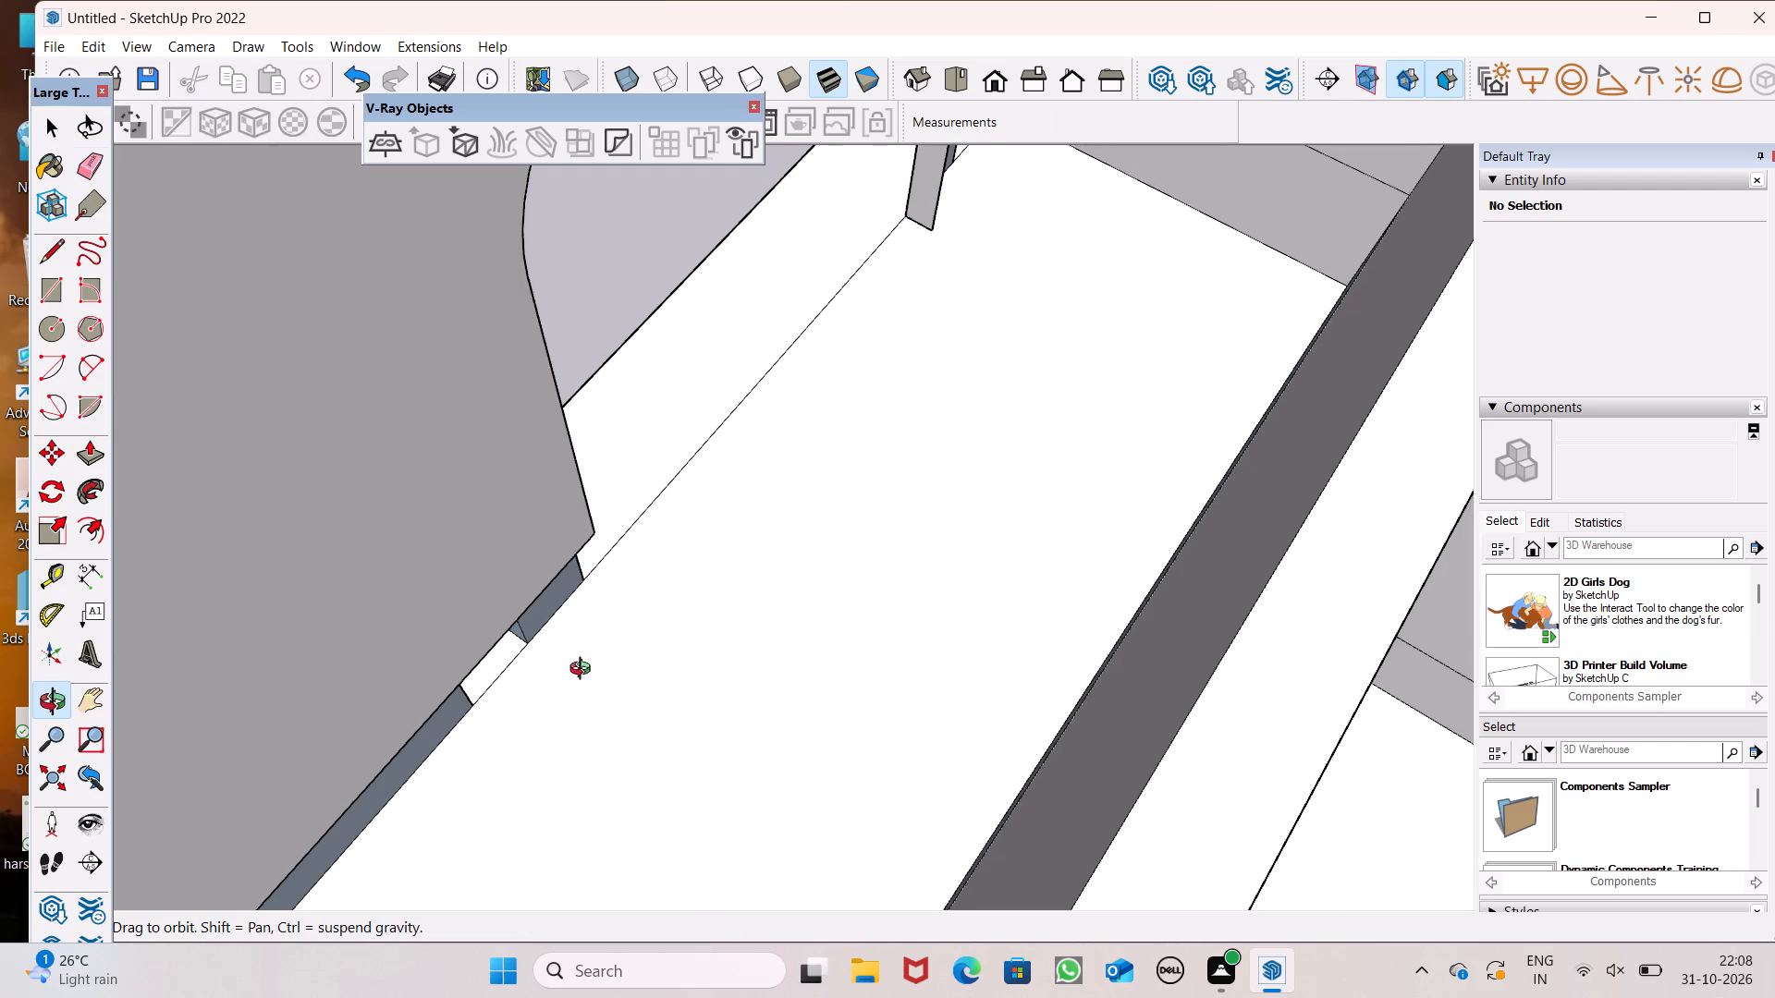
pyautogui.moveTo(584, 671); pyautogui.dragTo(1410, 310, button='middle')
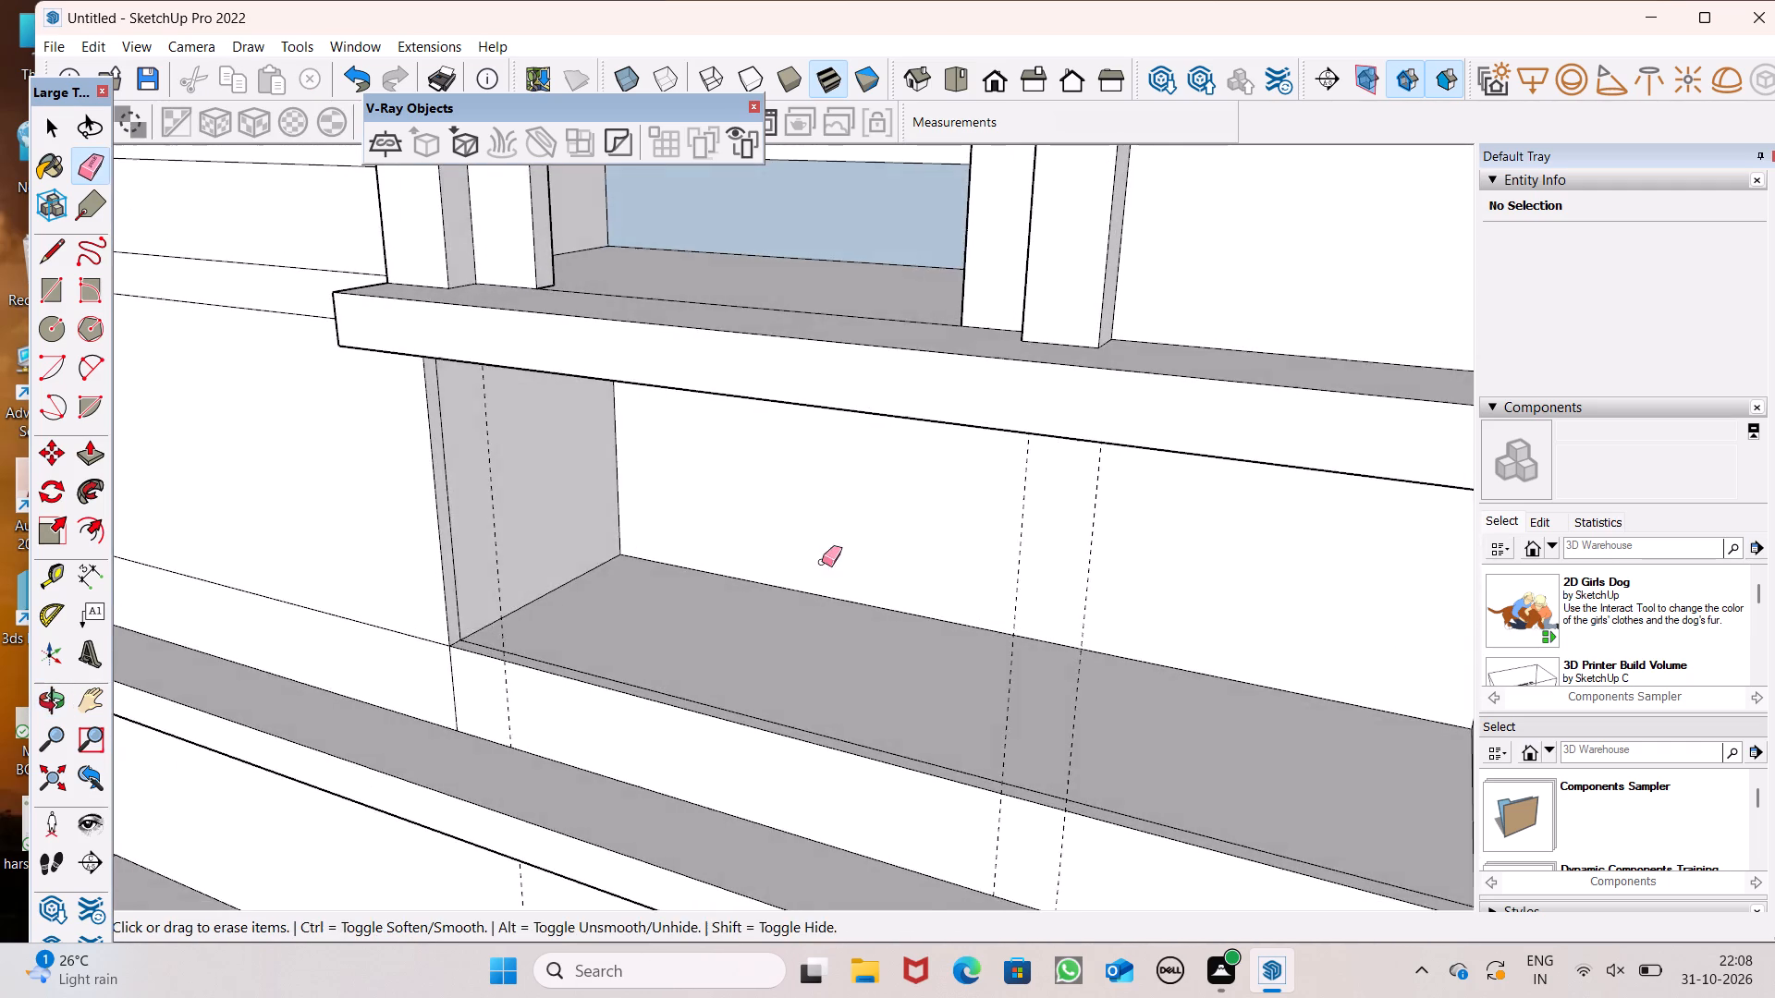
pyautogui.scroll(-6, 828, 665)
pyautogui.moveTo(825, 625); pyautogui.dragTo(715, 611, button='middle')
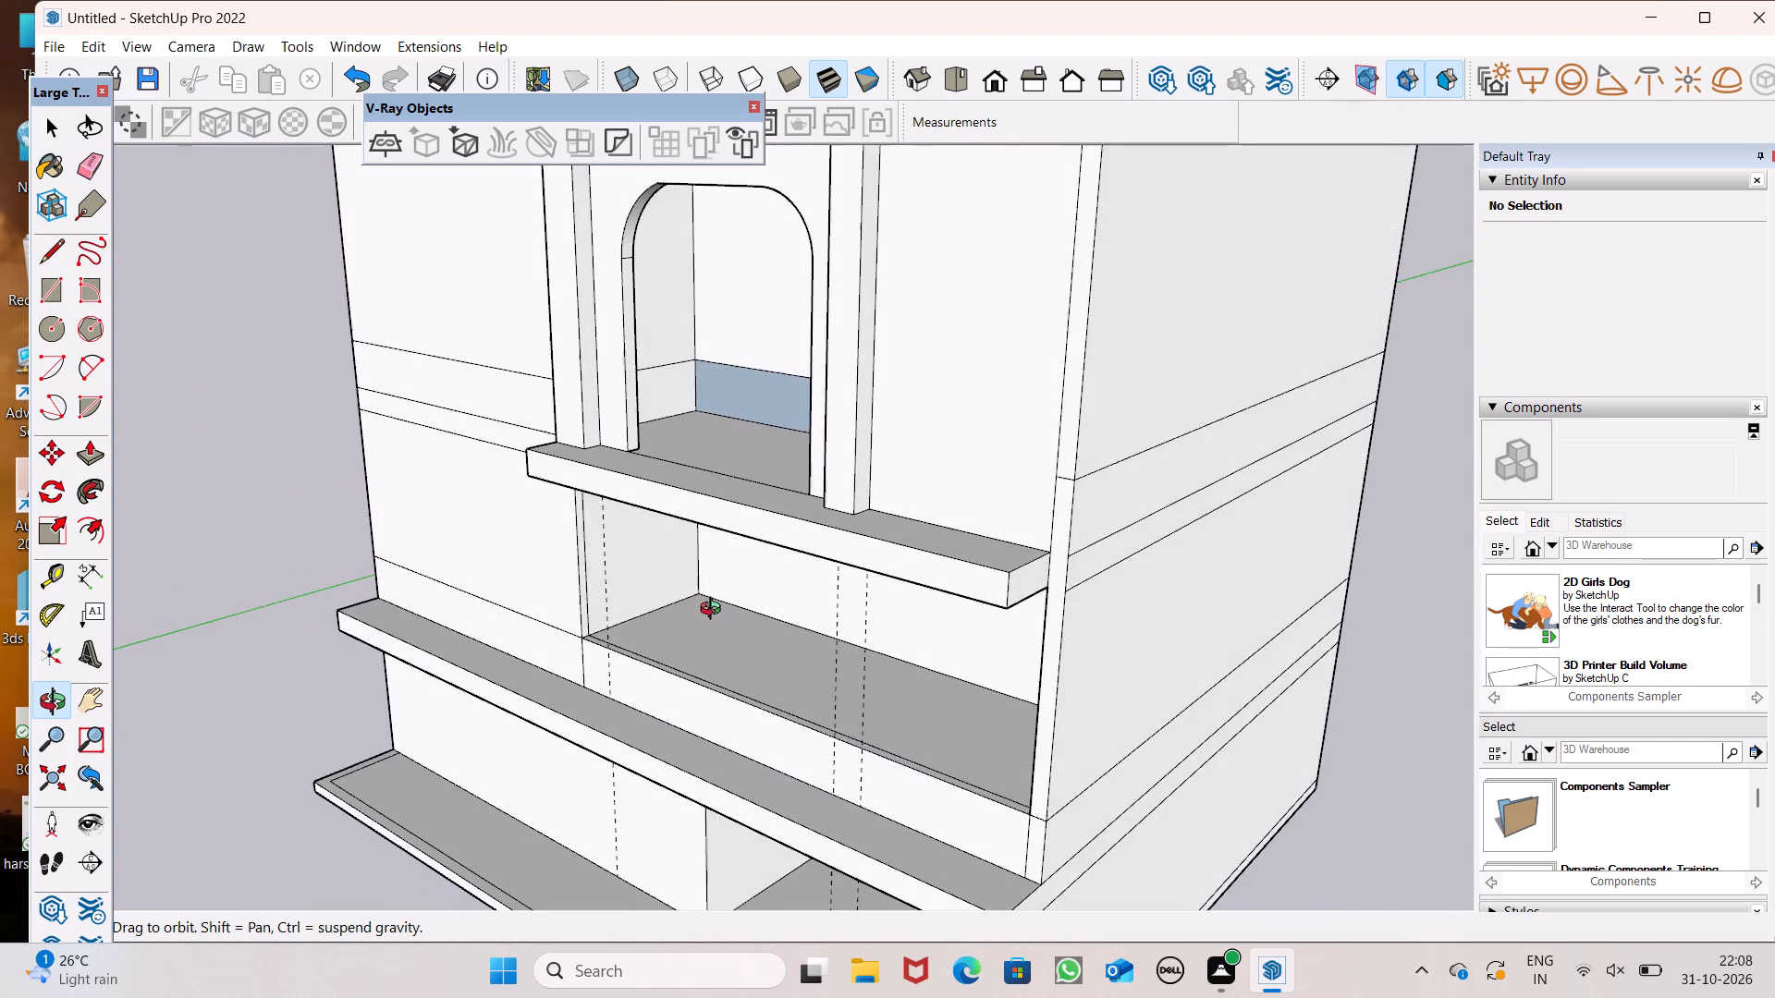
pyautogui.moveTo(715, 611); pyautogui.dragTo(962, 576, button='middle')
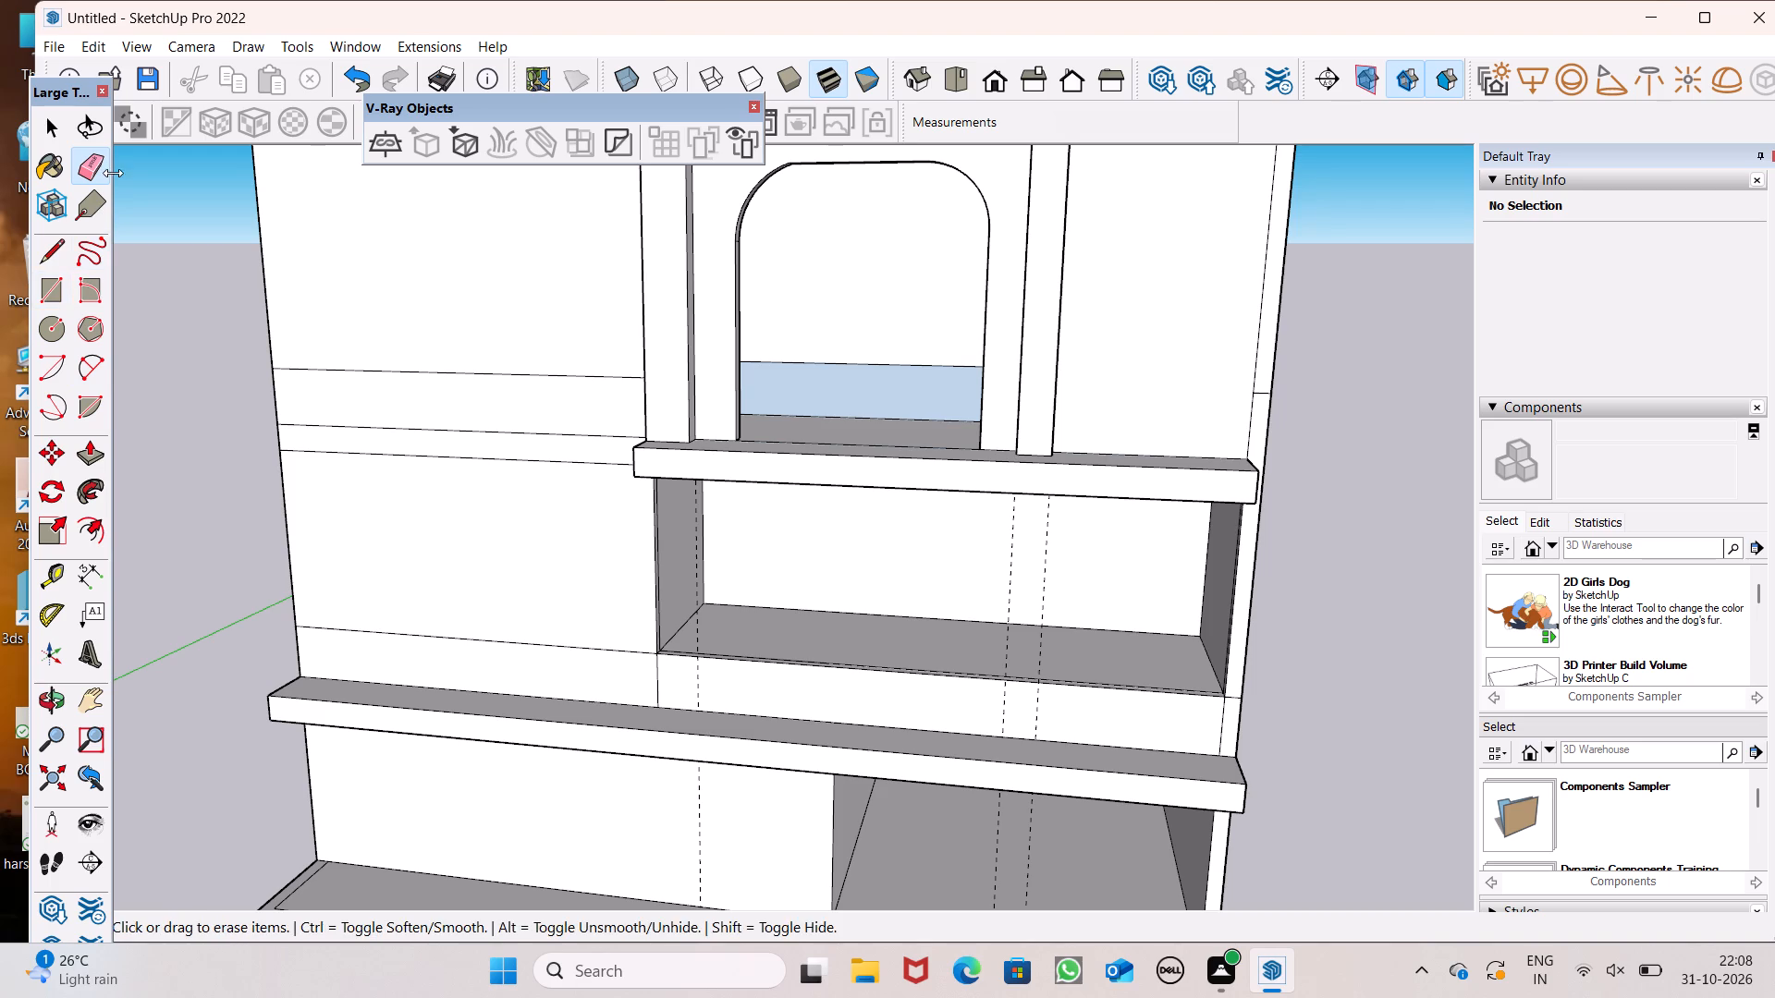
pyautogui.click(109, 165)
pyautogui.click(74, 170)
pyautogui.scroll(4, 752, 446)
pyautogui.click(816, 330)
# Paint the blue-grey partition wall face behind the opening with the white material Color M00.
pyautogui.scroll(-3, 812, 408)
pyautogui.moveTo(846, 501); pyautogui.dragTo(436, 844, button='middle')
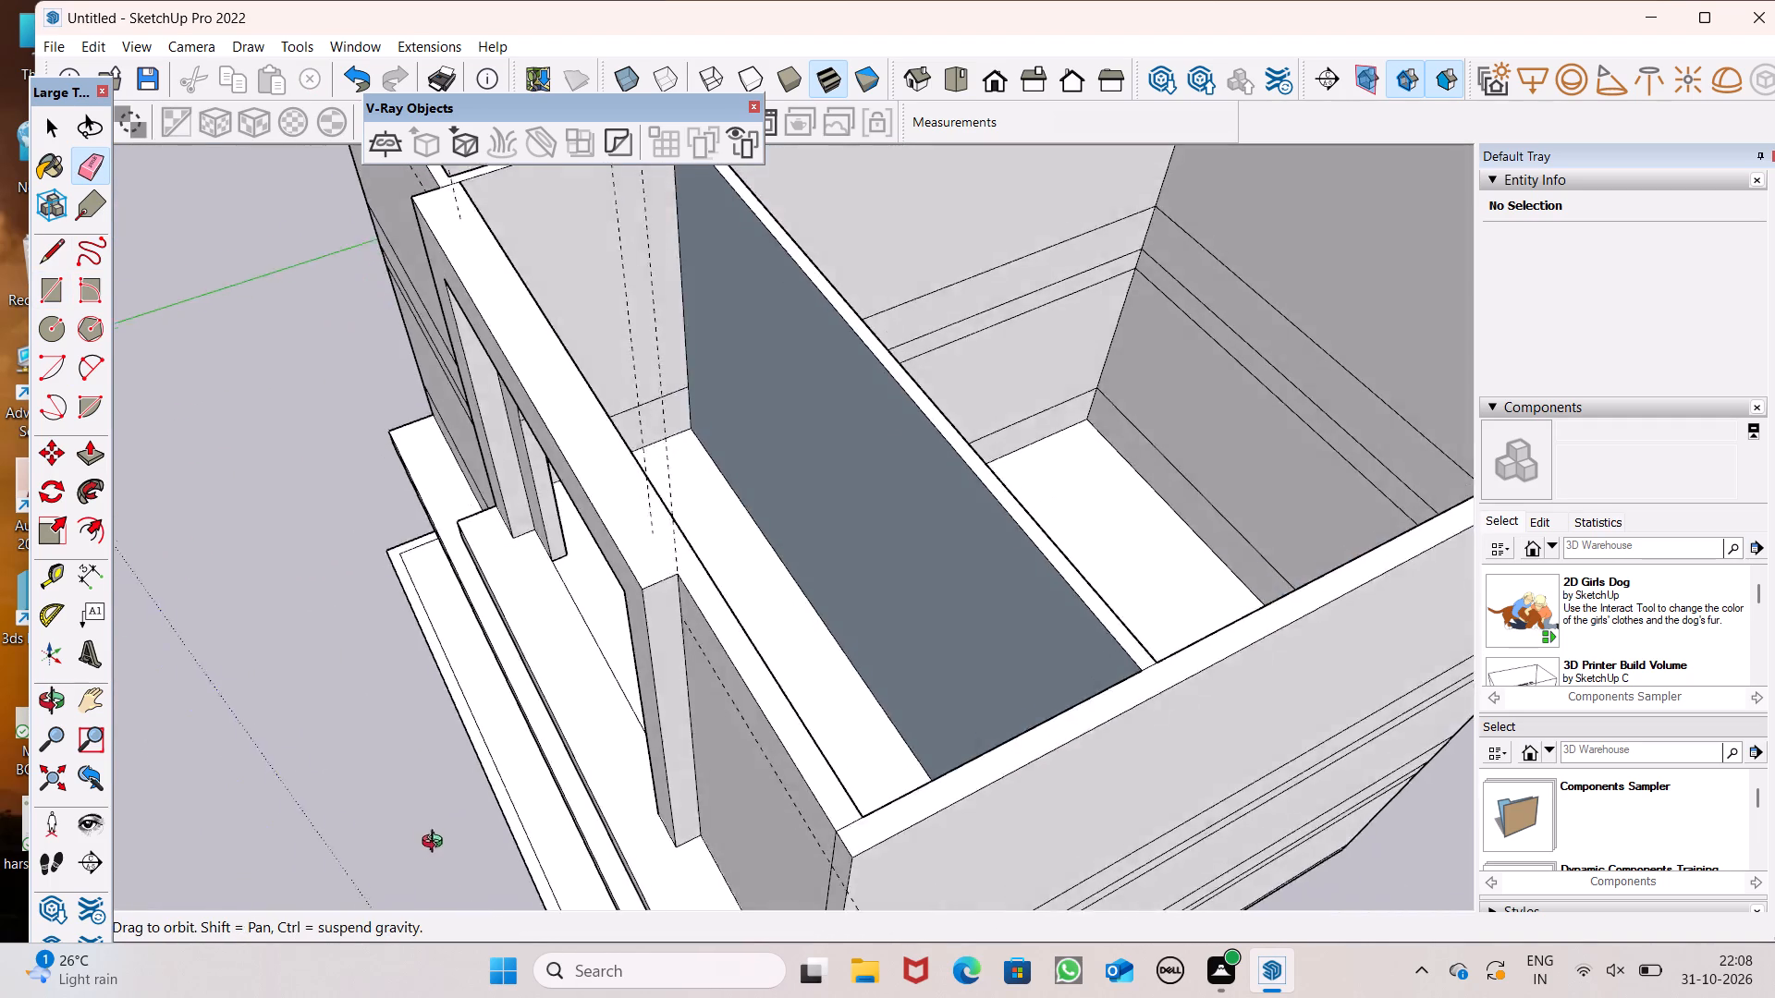
pyautogui.moveTo(436, 844); pyautogui.dragTo(545, 918, button='middle')
pyautogui.scroll(-20, 1588, 648)
pyautogui.scroll(-6, 1575, 741)
pyautogui.scroll(1, 1561, 743)
pyautogui.scroll(-16, 1561, 743)
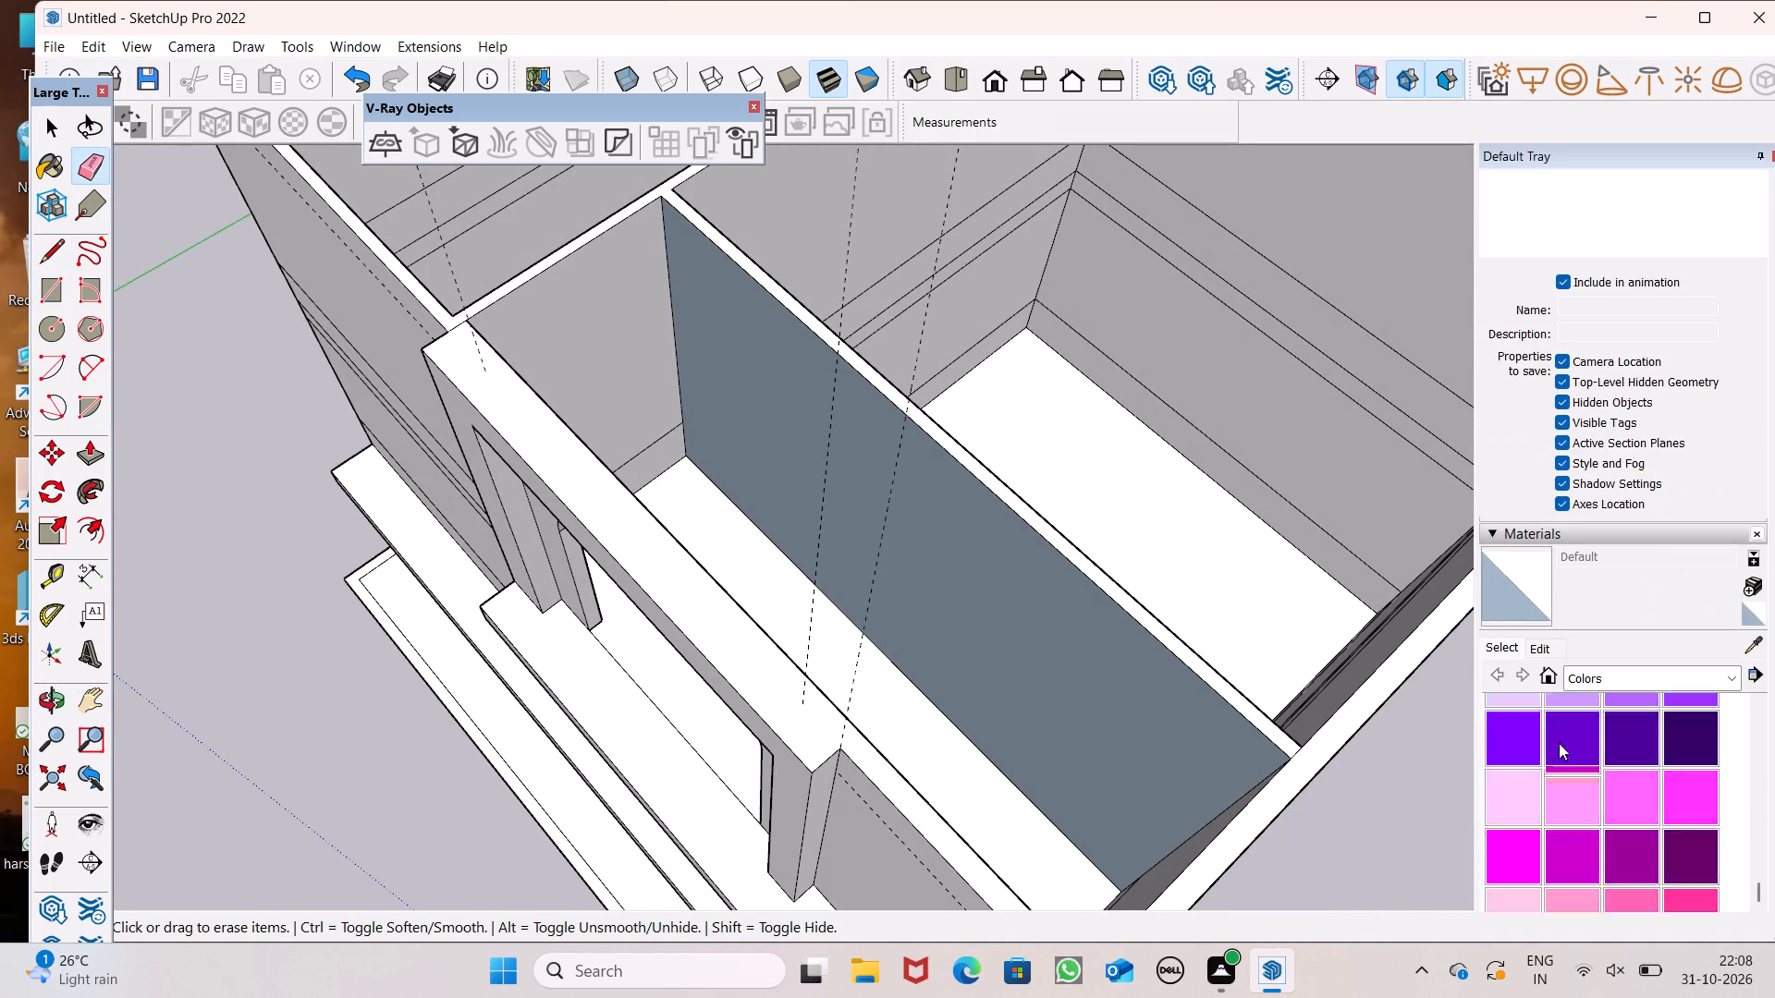
pyautogui.scroll(-4, 1572, 766)
pyautogui.scroll(2, 1523, 731)
pyautogui.click(1515, 731)
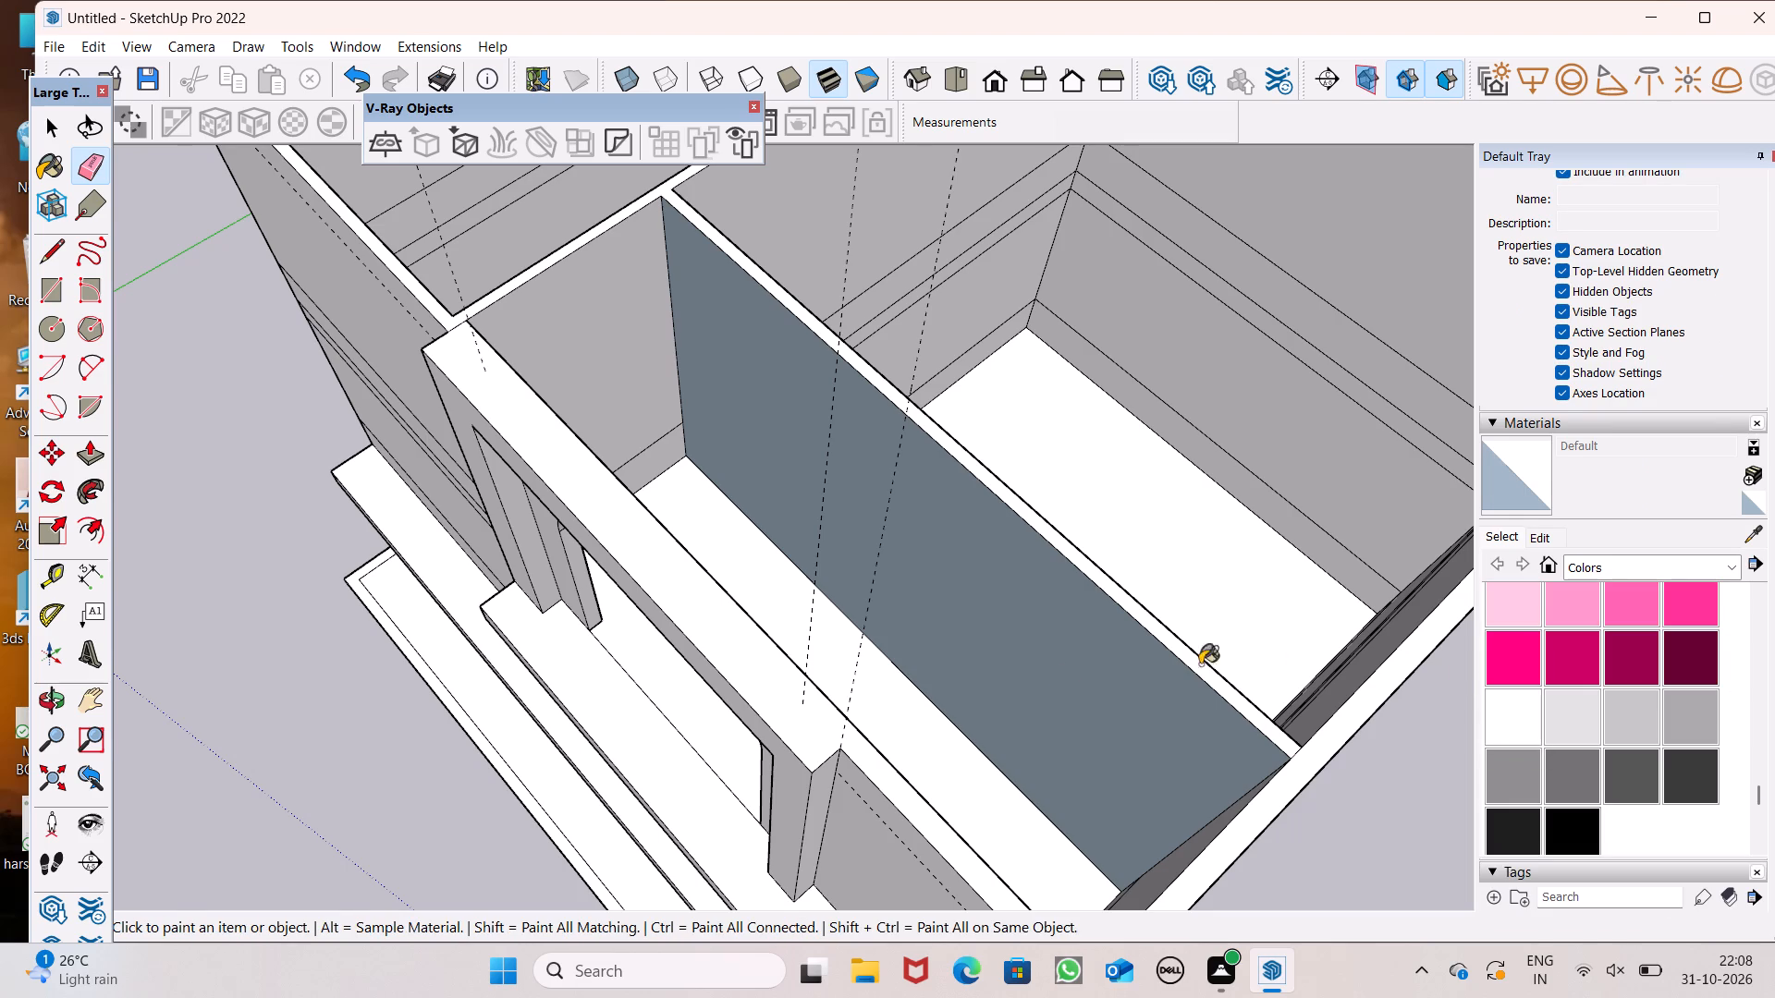
pyautogui.click(976, 693)
# Draw a rectangle about 4' 3 5/8" by 3' over the room-side gap beneath the front wall, from the opening to the nearby room corner.
pyautogui.moveTo(1071, 748); pyautogui.dragTo(690, 818, button='middle')
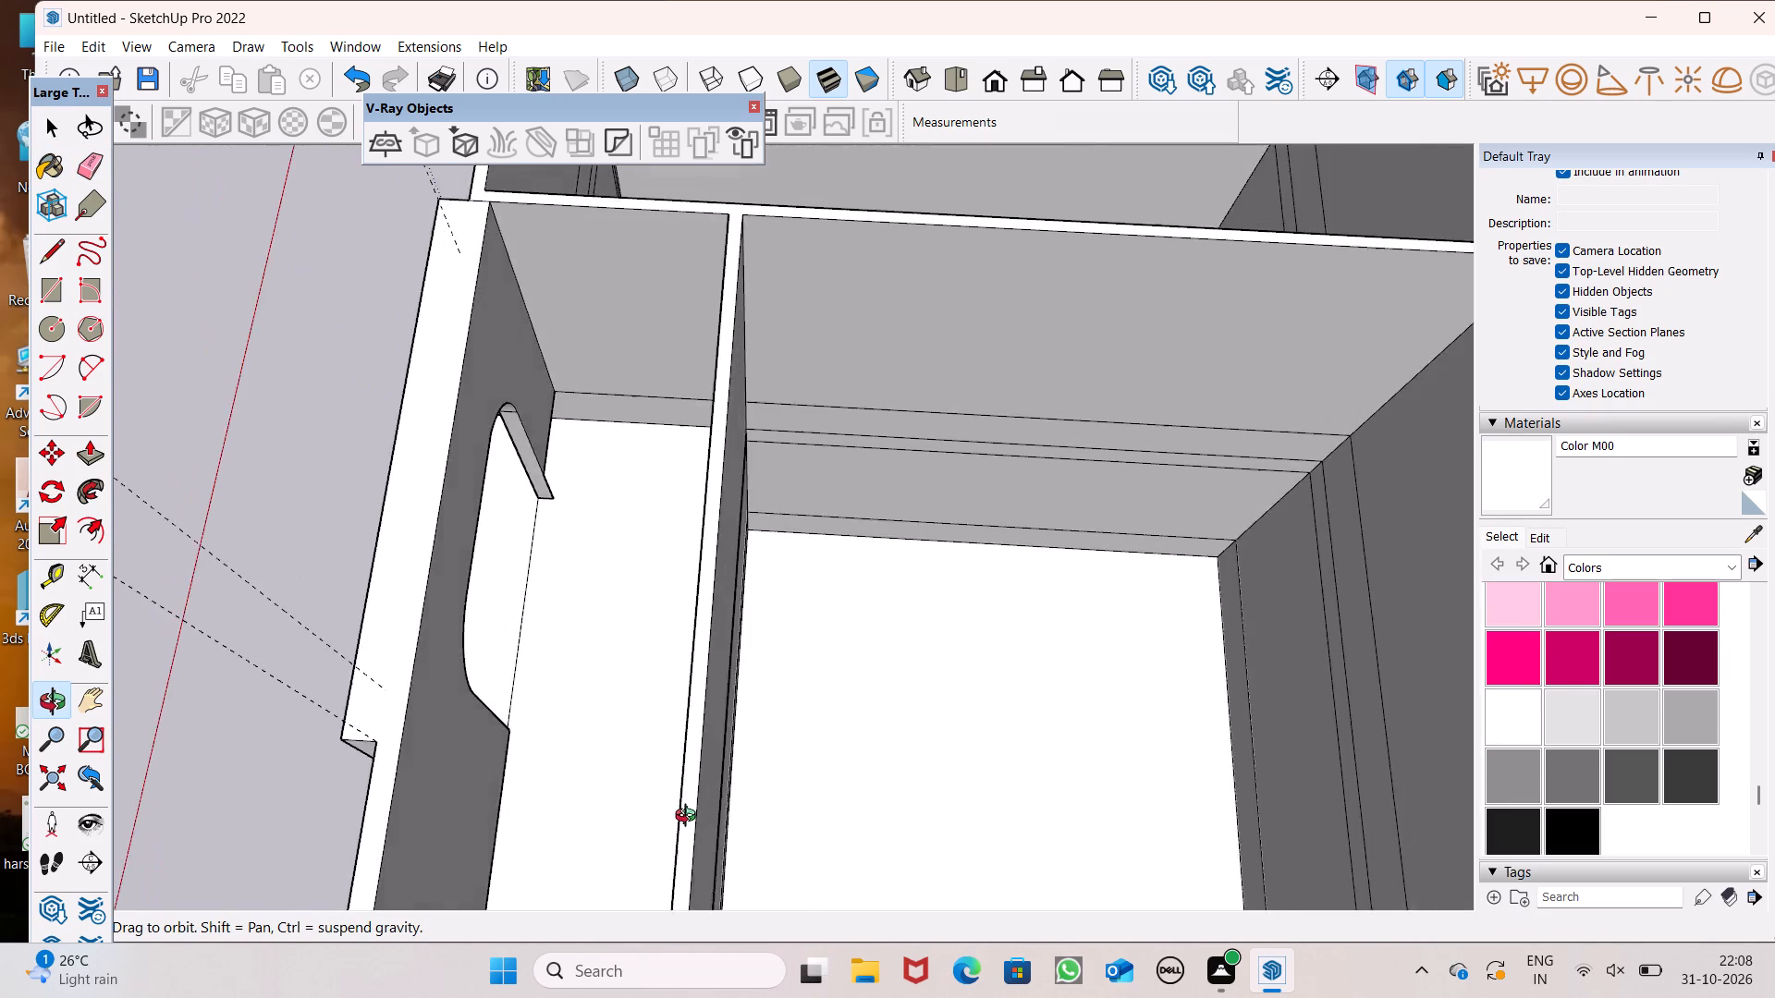
pyautogui.moveTo(690, 818); pyautogui.dragTo(550, 864, button='middle')
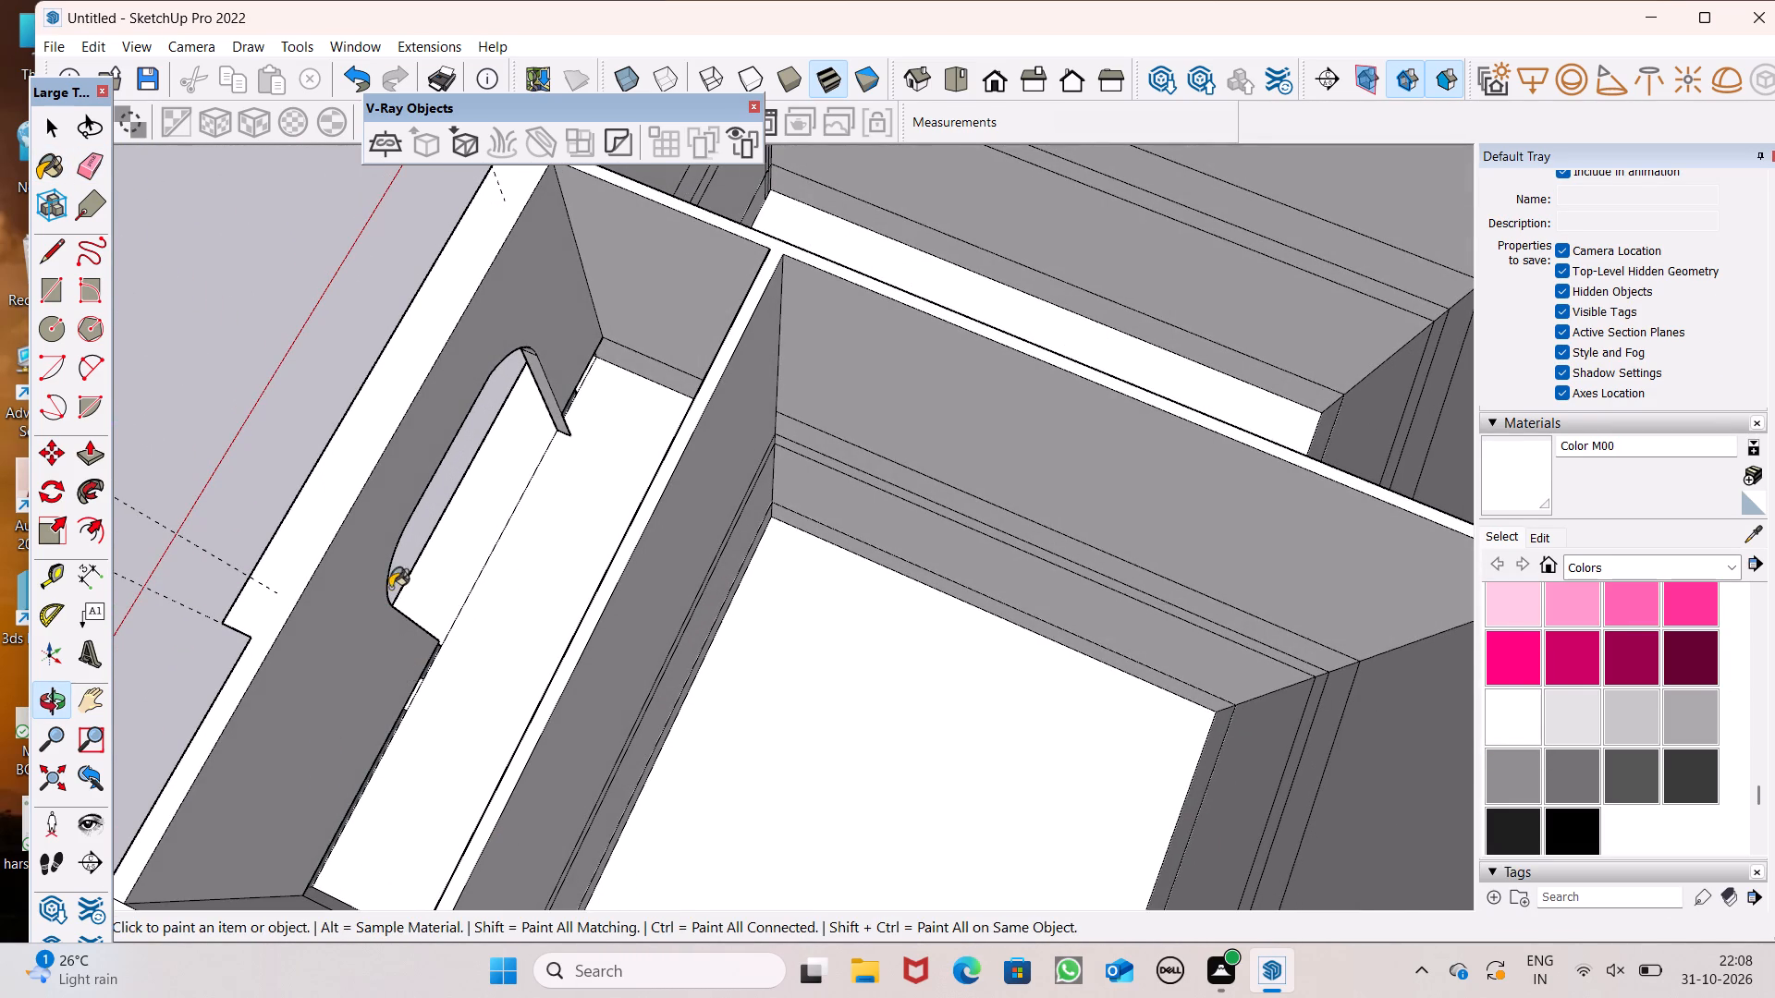
pyautogui.scroll(3, 396, 551)
pyautogui.scroll(-3, 166, 442)
pyautogui.scroll(8, 460, 371)
pyautogui.moveTo(471, 349); pyautogui.dragTo(342, 383, button='middle')
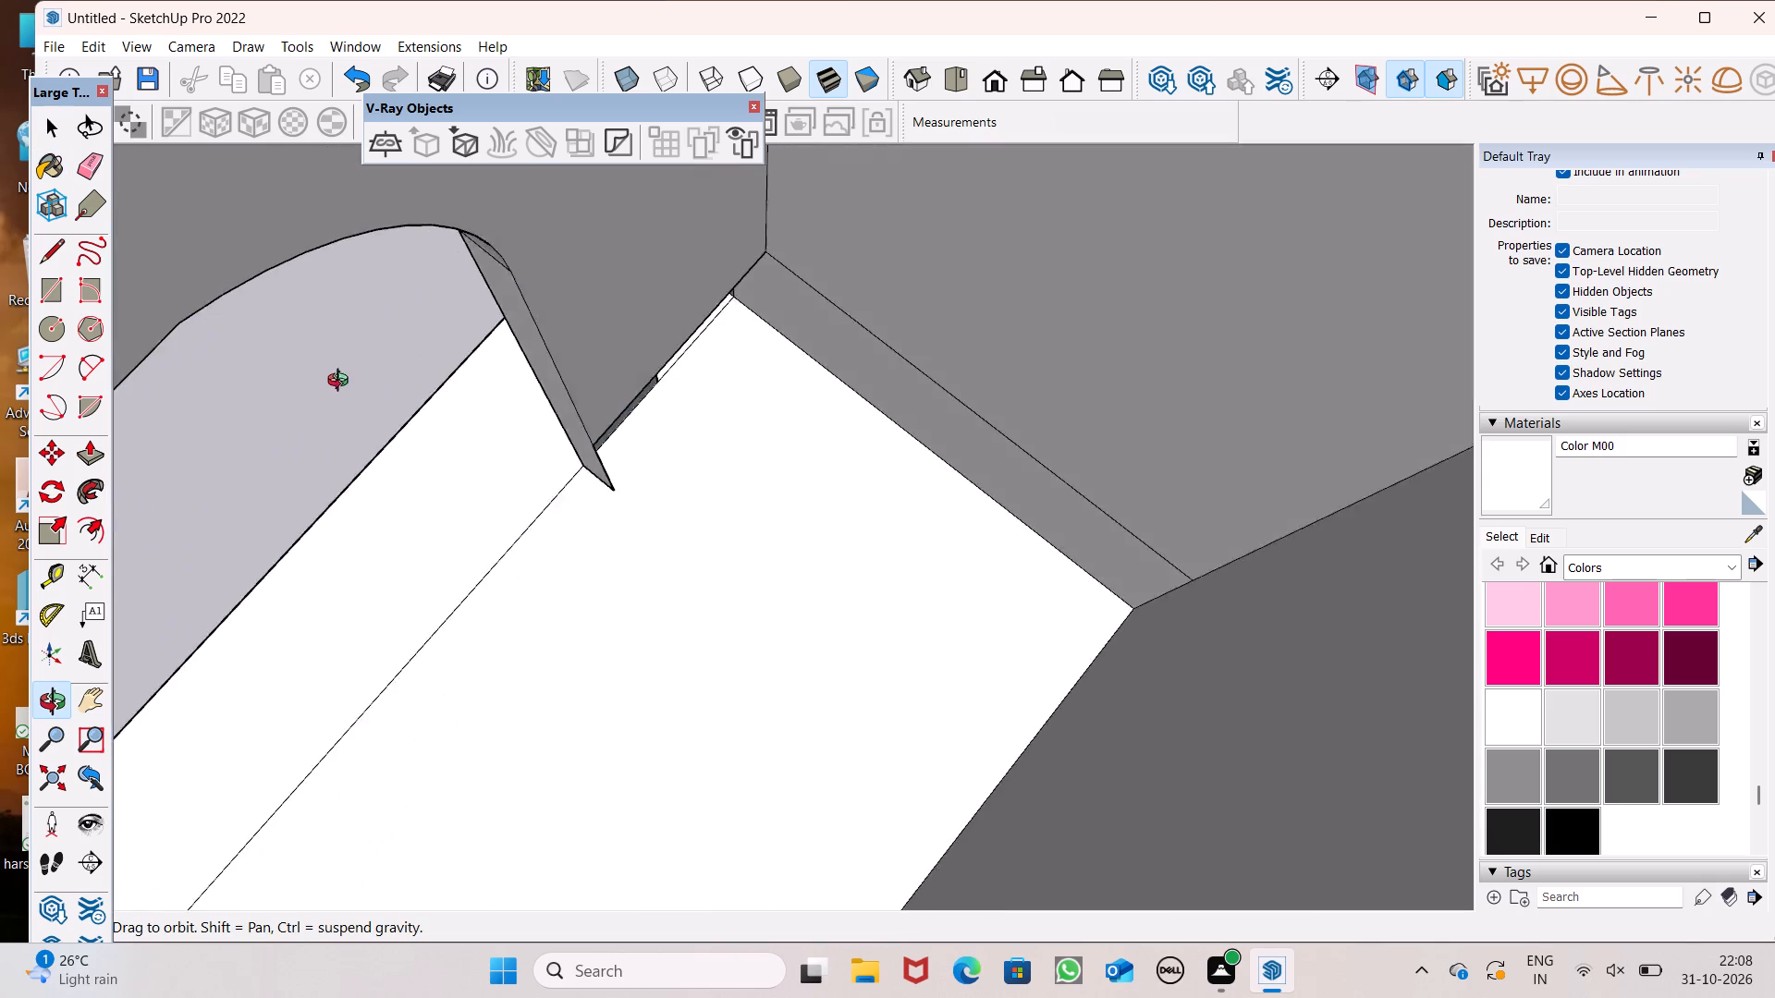
pyautogui.moveTo(342, 383); pyautogui.dragTo(62, 337, button='middle')
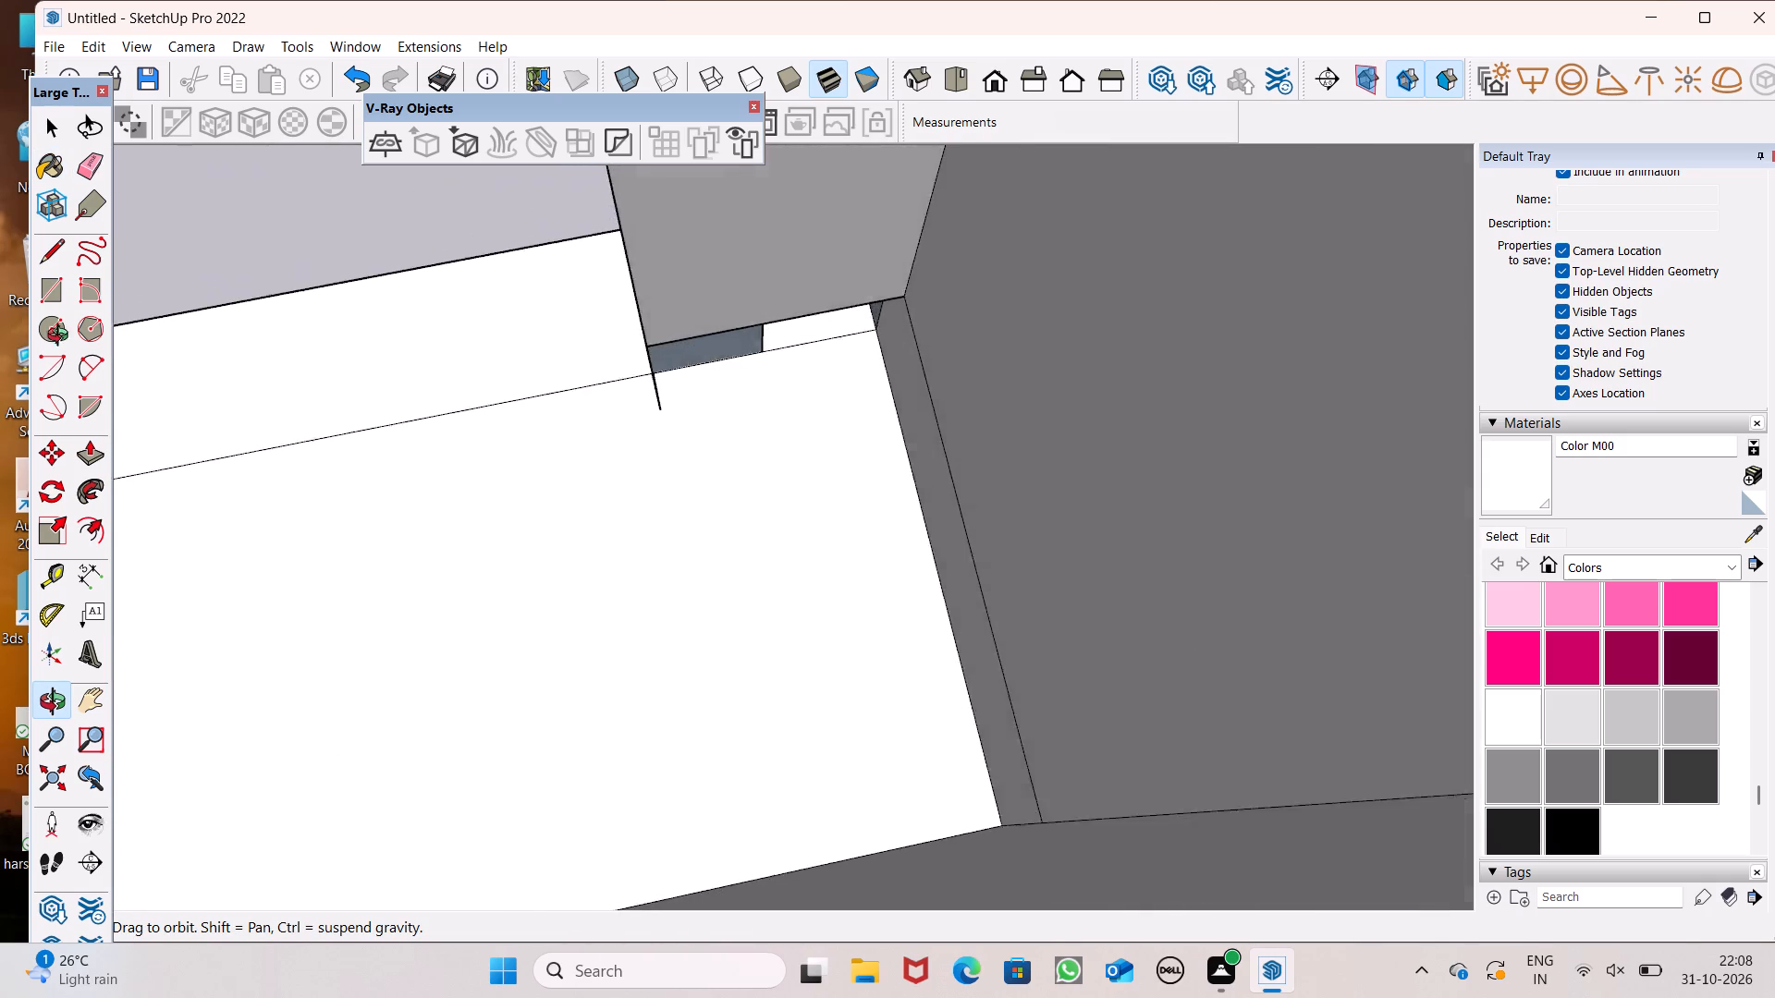
pyautogui.moveTo(62, 337); pyautogui.dragTo(159, 323, button='middle')
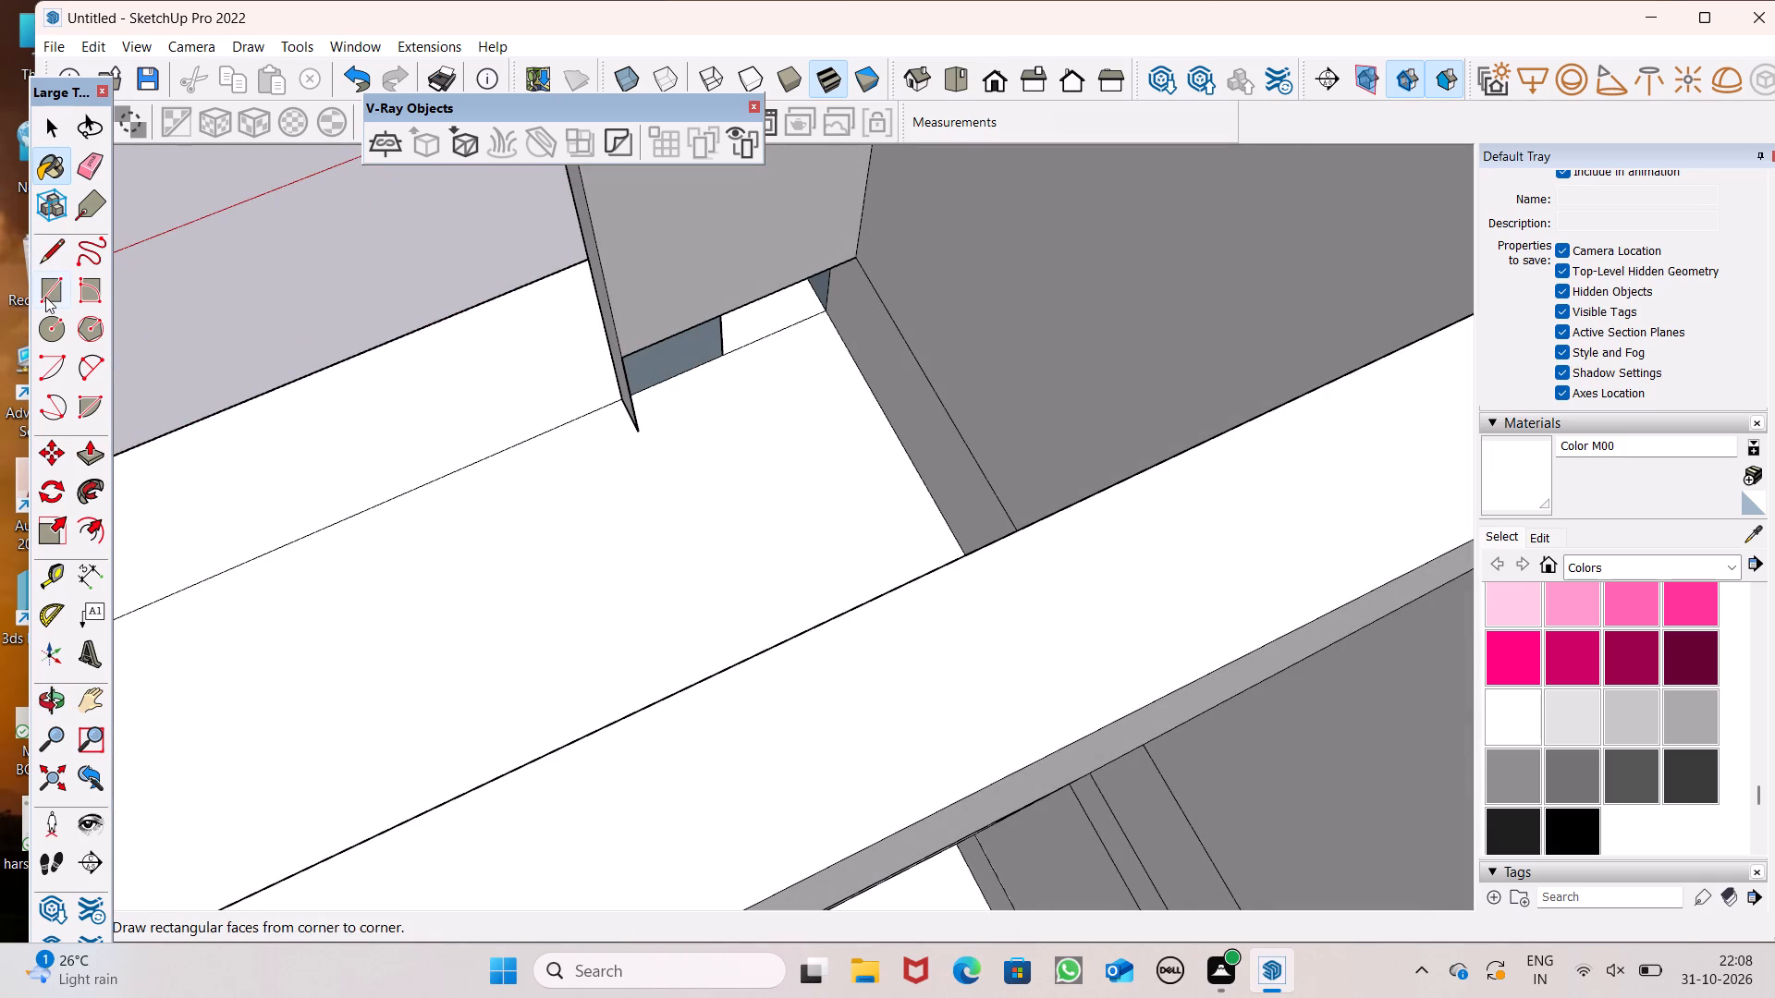
pyautogui.click(45, 298)
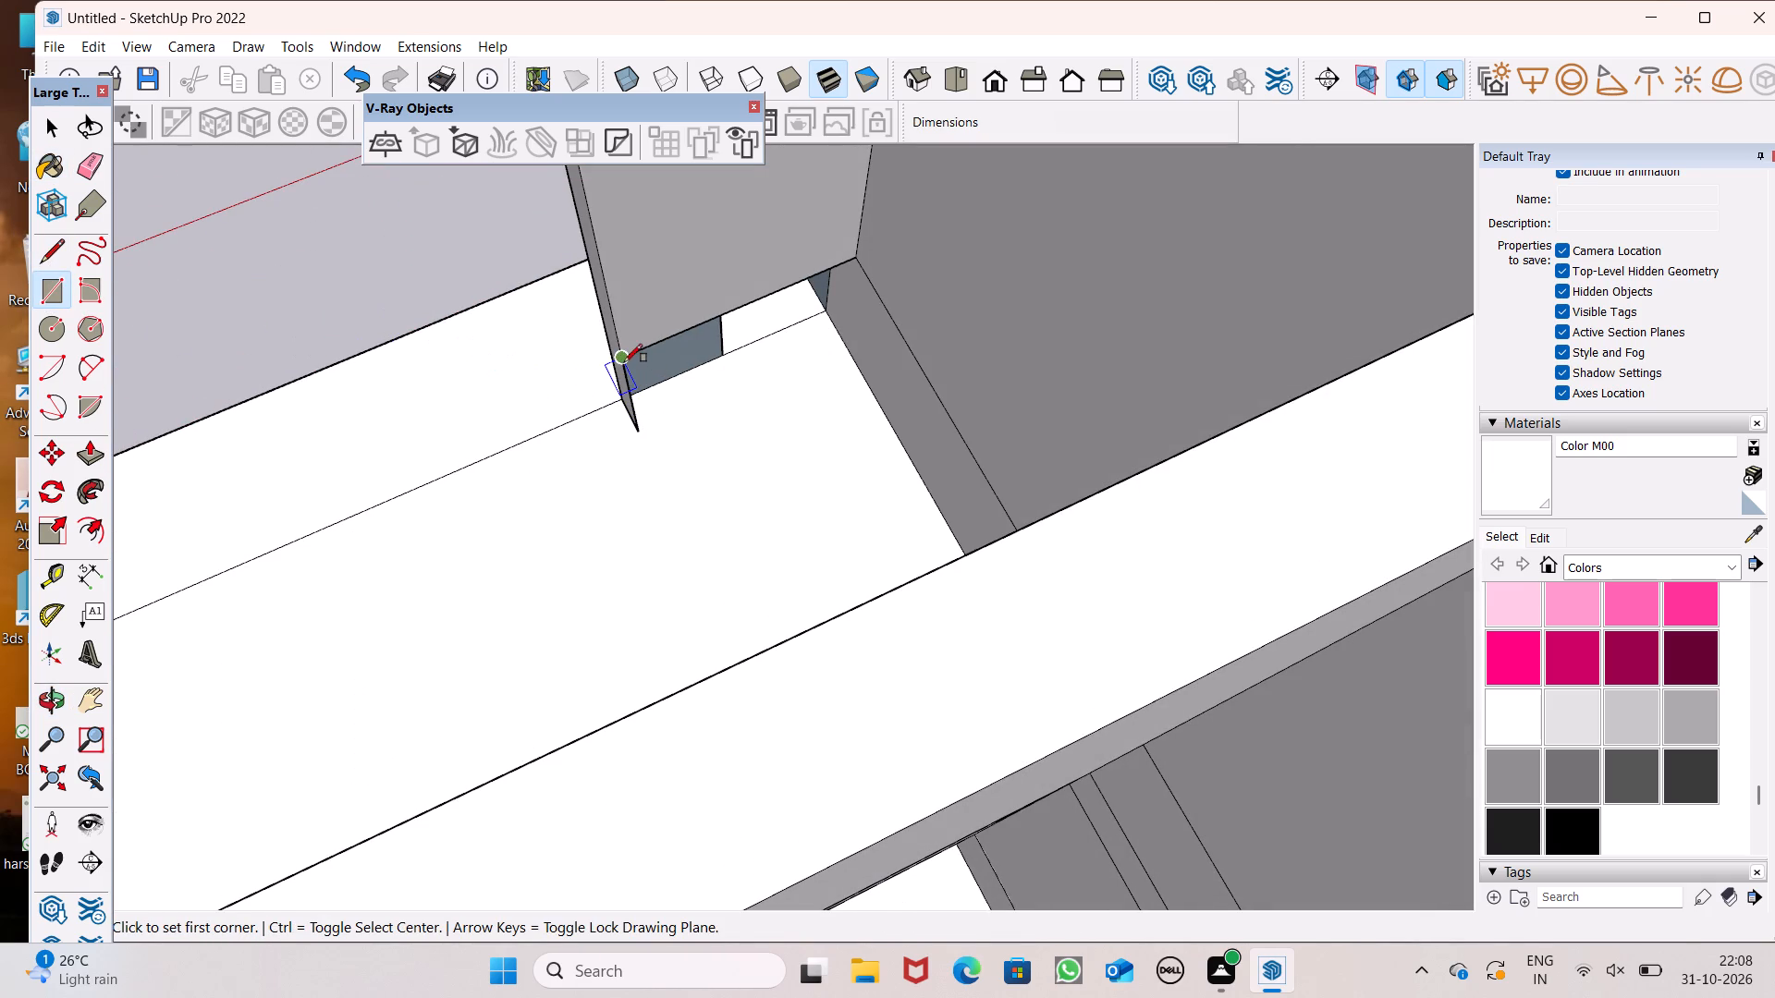
pyautogui.click(624, 362)
pyautogui.click(642, 431)
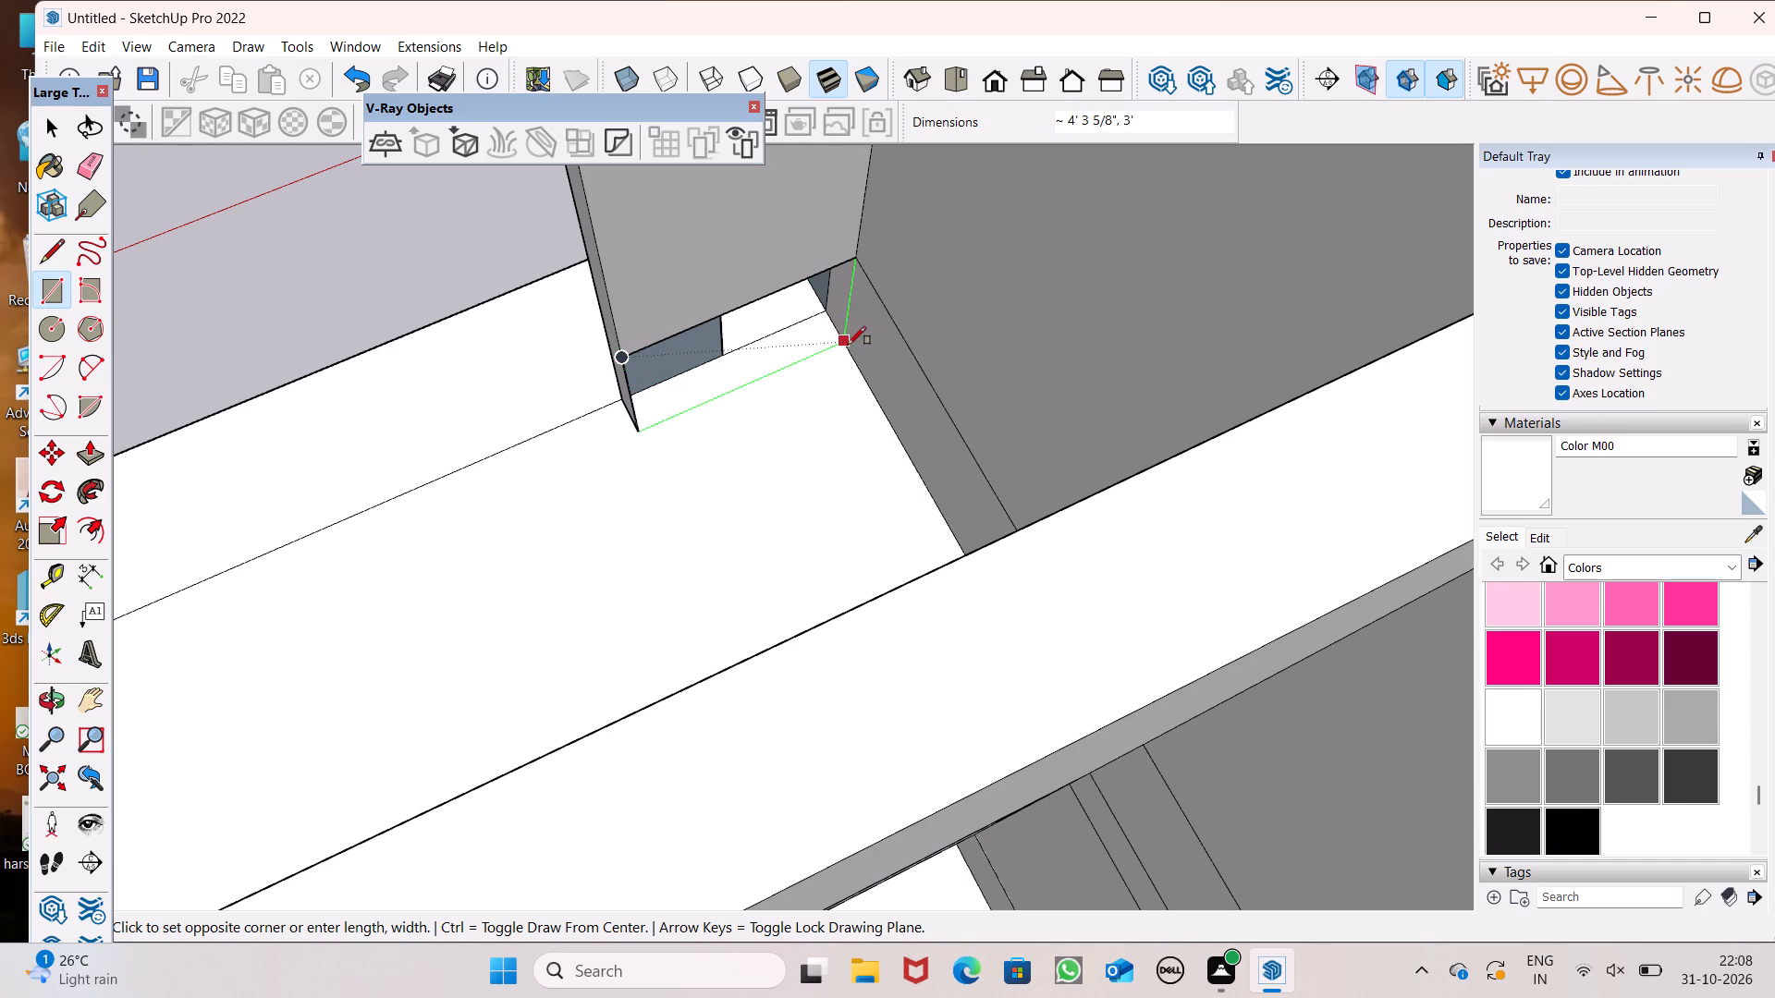
pyautogui.click(848, 345)
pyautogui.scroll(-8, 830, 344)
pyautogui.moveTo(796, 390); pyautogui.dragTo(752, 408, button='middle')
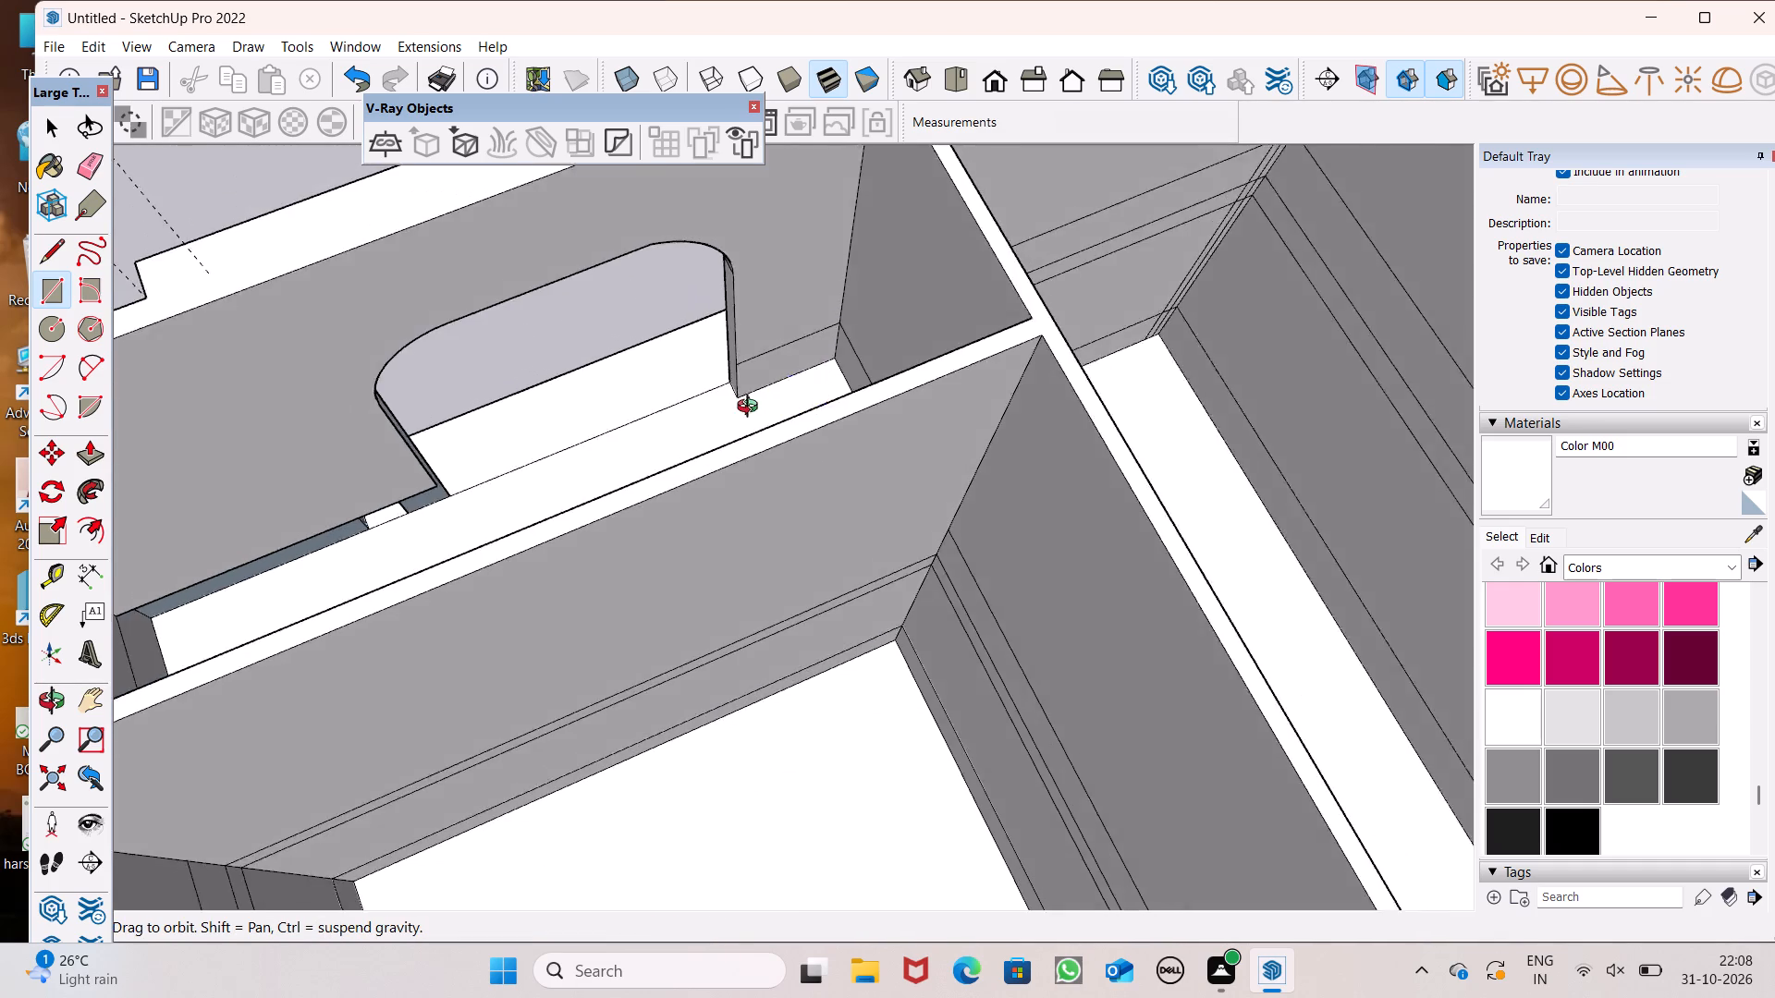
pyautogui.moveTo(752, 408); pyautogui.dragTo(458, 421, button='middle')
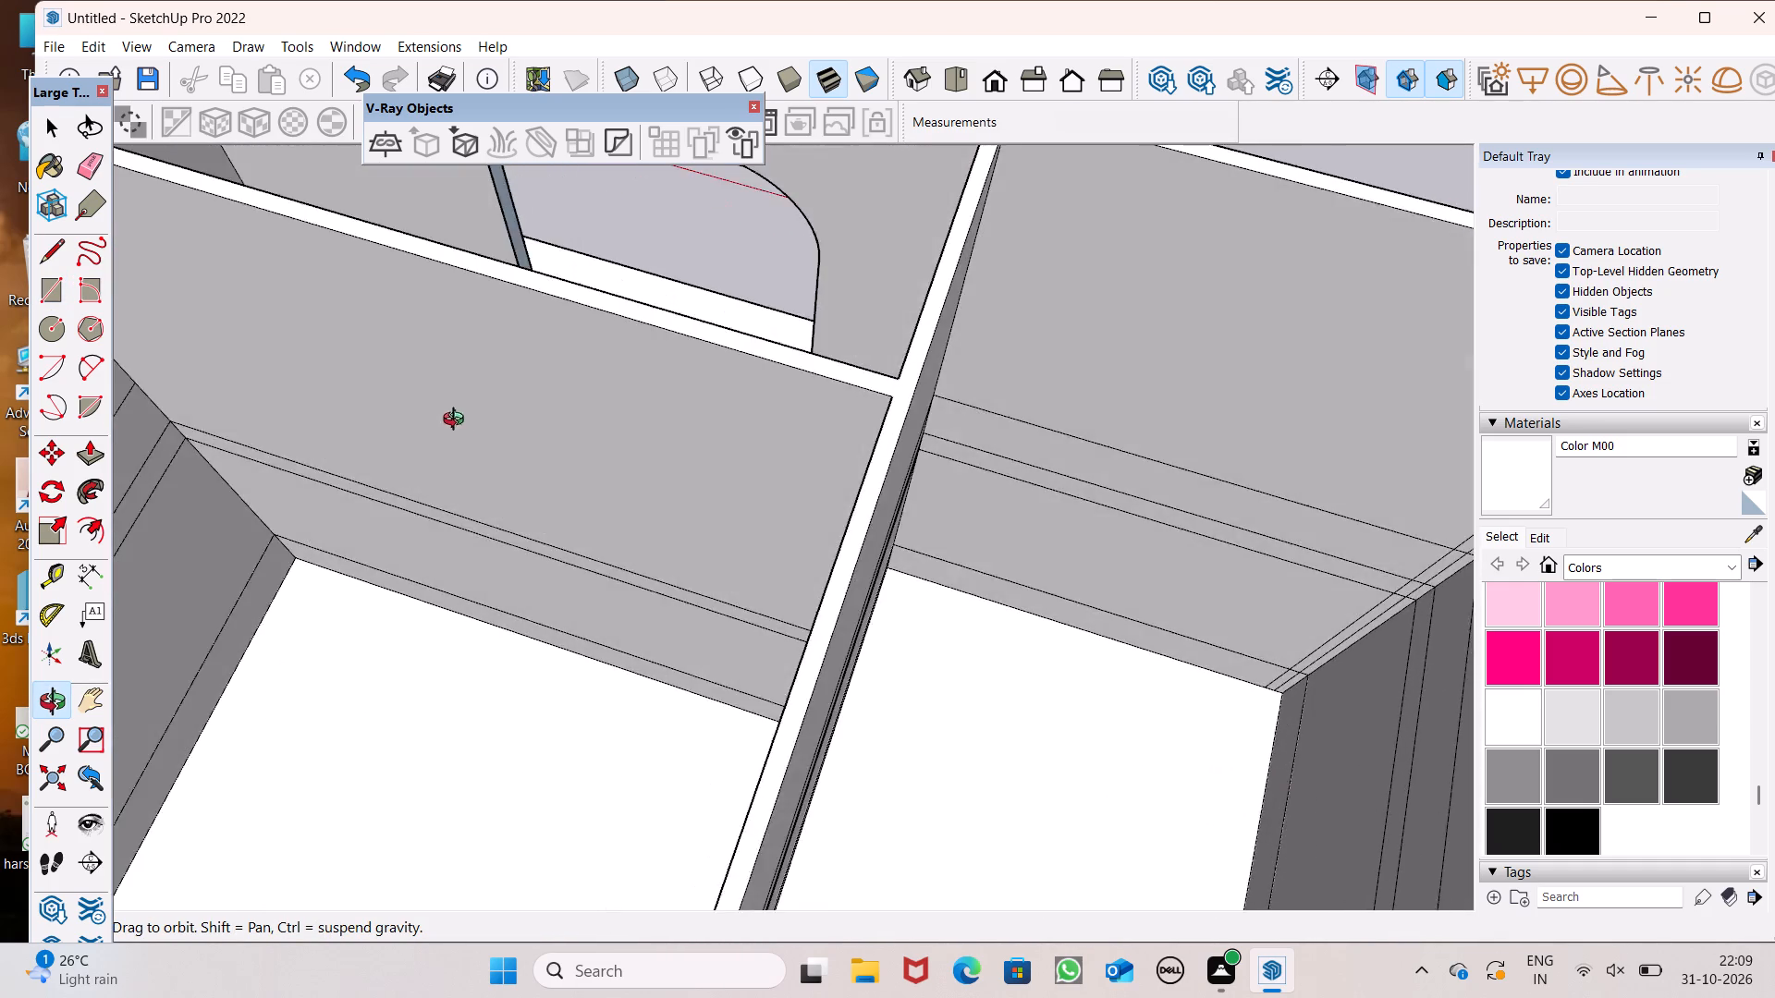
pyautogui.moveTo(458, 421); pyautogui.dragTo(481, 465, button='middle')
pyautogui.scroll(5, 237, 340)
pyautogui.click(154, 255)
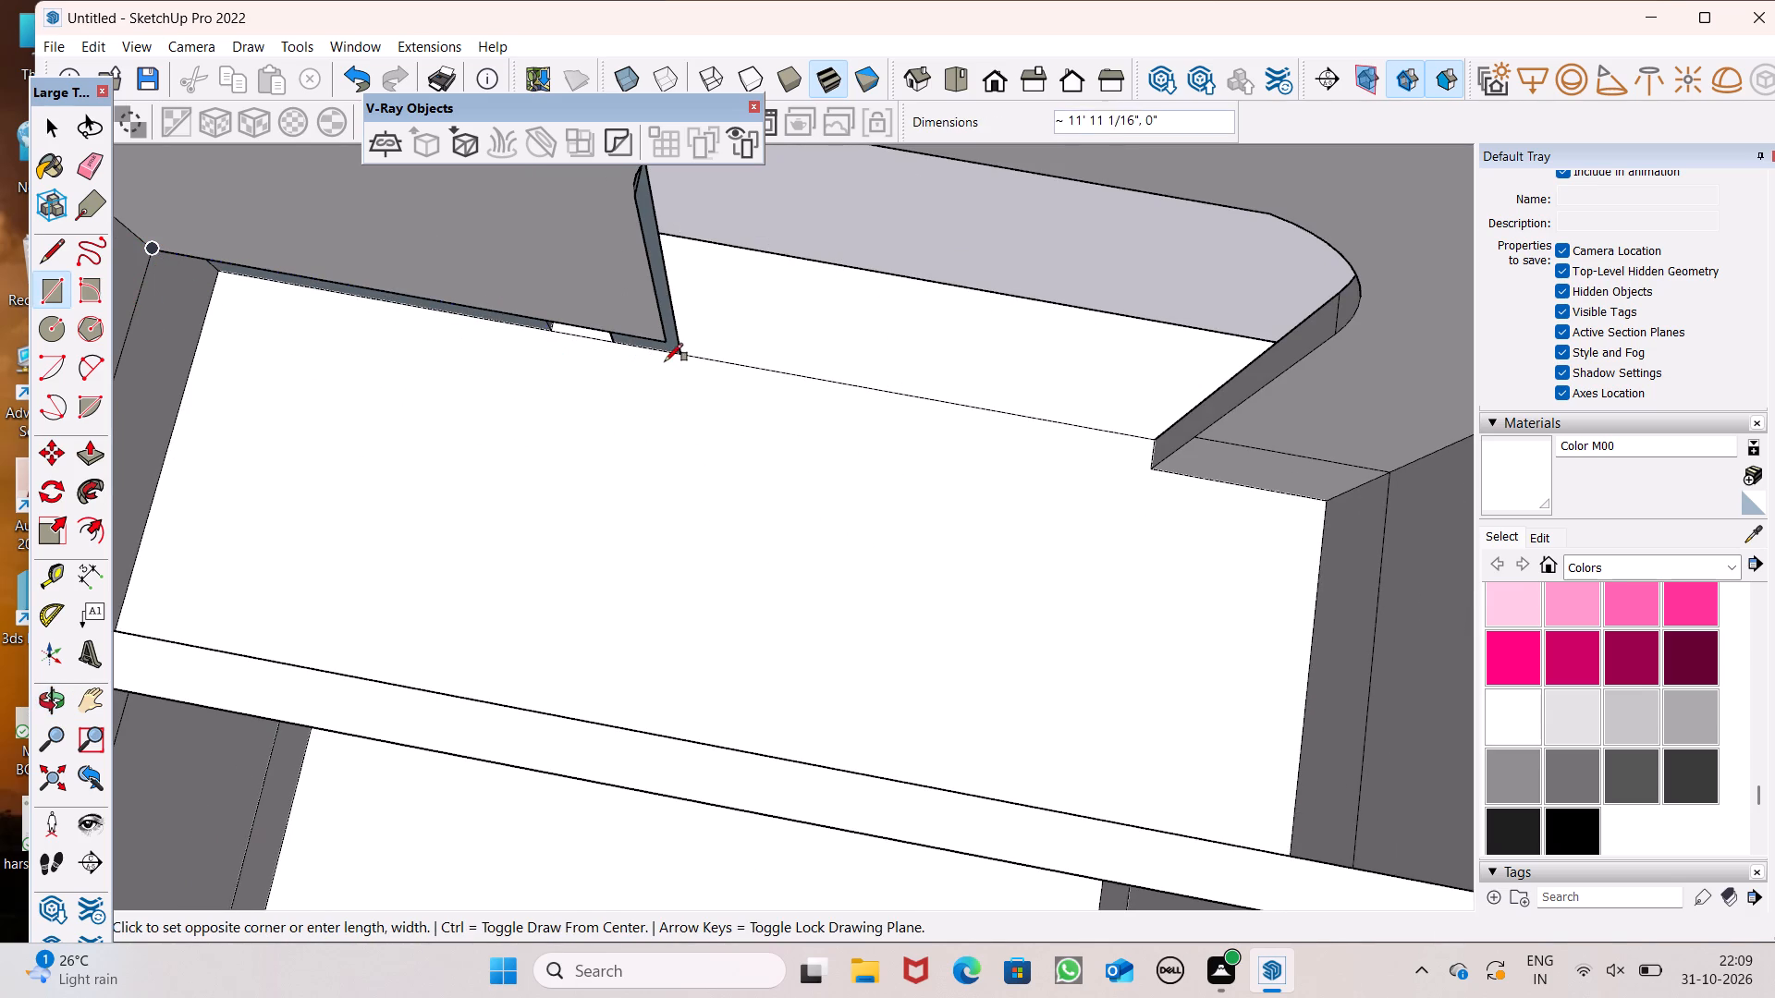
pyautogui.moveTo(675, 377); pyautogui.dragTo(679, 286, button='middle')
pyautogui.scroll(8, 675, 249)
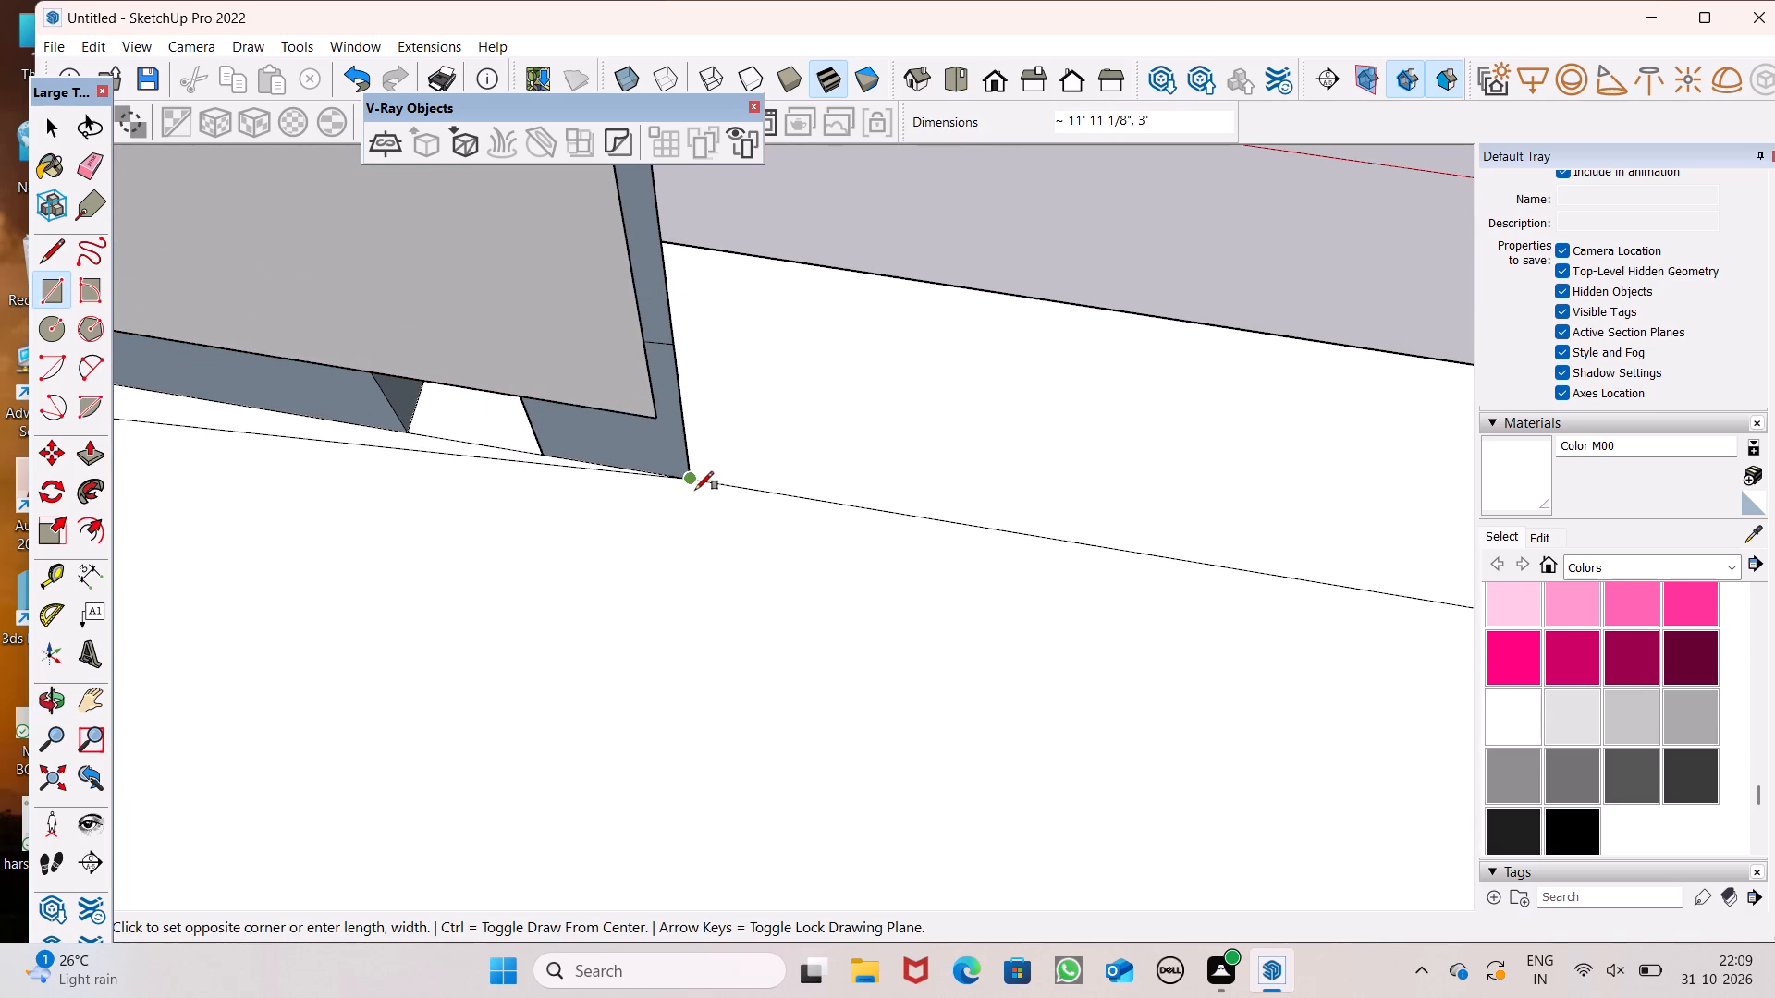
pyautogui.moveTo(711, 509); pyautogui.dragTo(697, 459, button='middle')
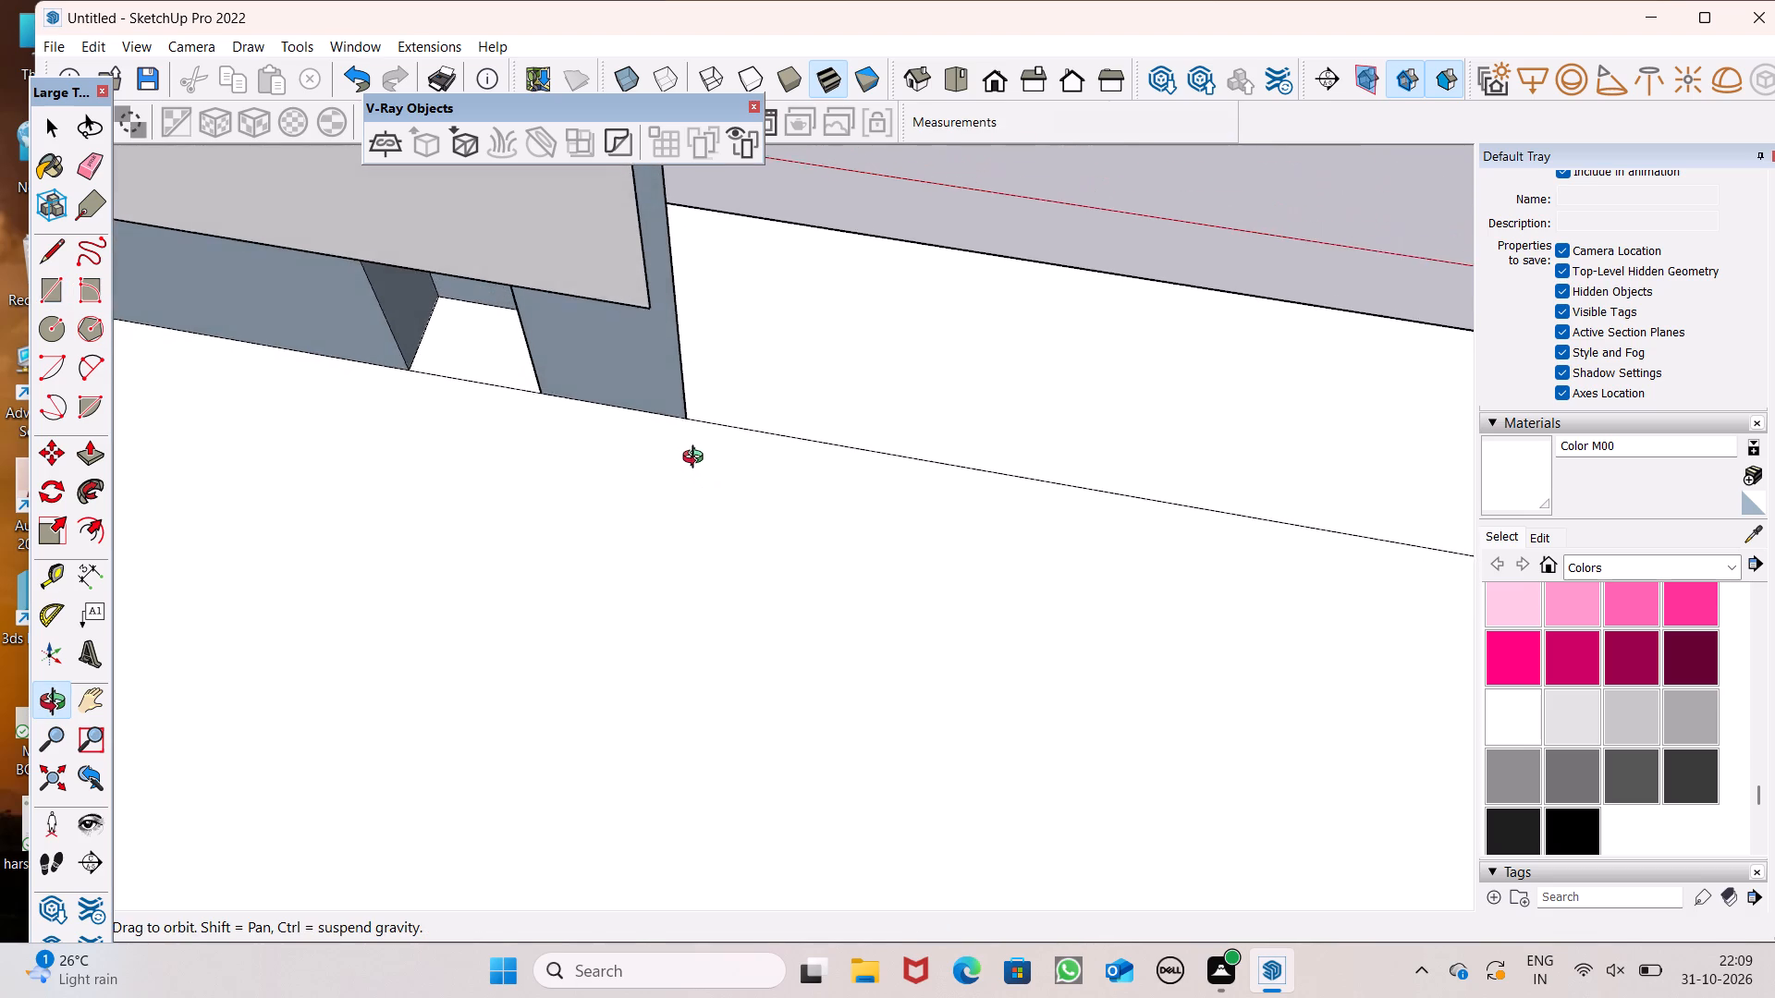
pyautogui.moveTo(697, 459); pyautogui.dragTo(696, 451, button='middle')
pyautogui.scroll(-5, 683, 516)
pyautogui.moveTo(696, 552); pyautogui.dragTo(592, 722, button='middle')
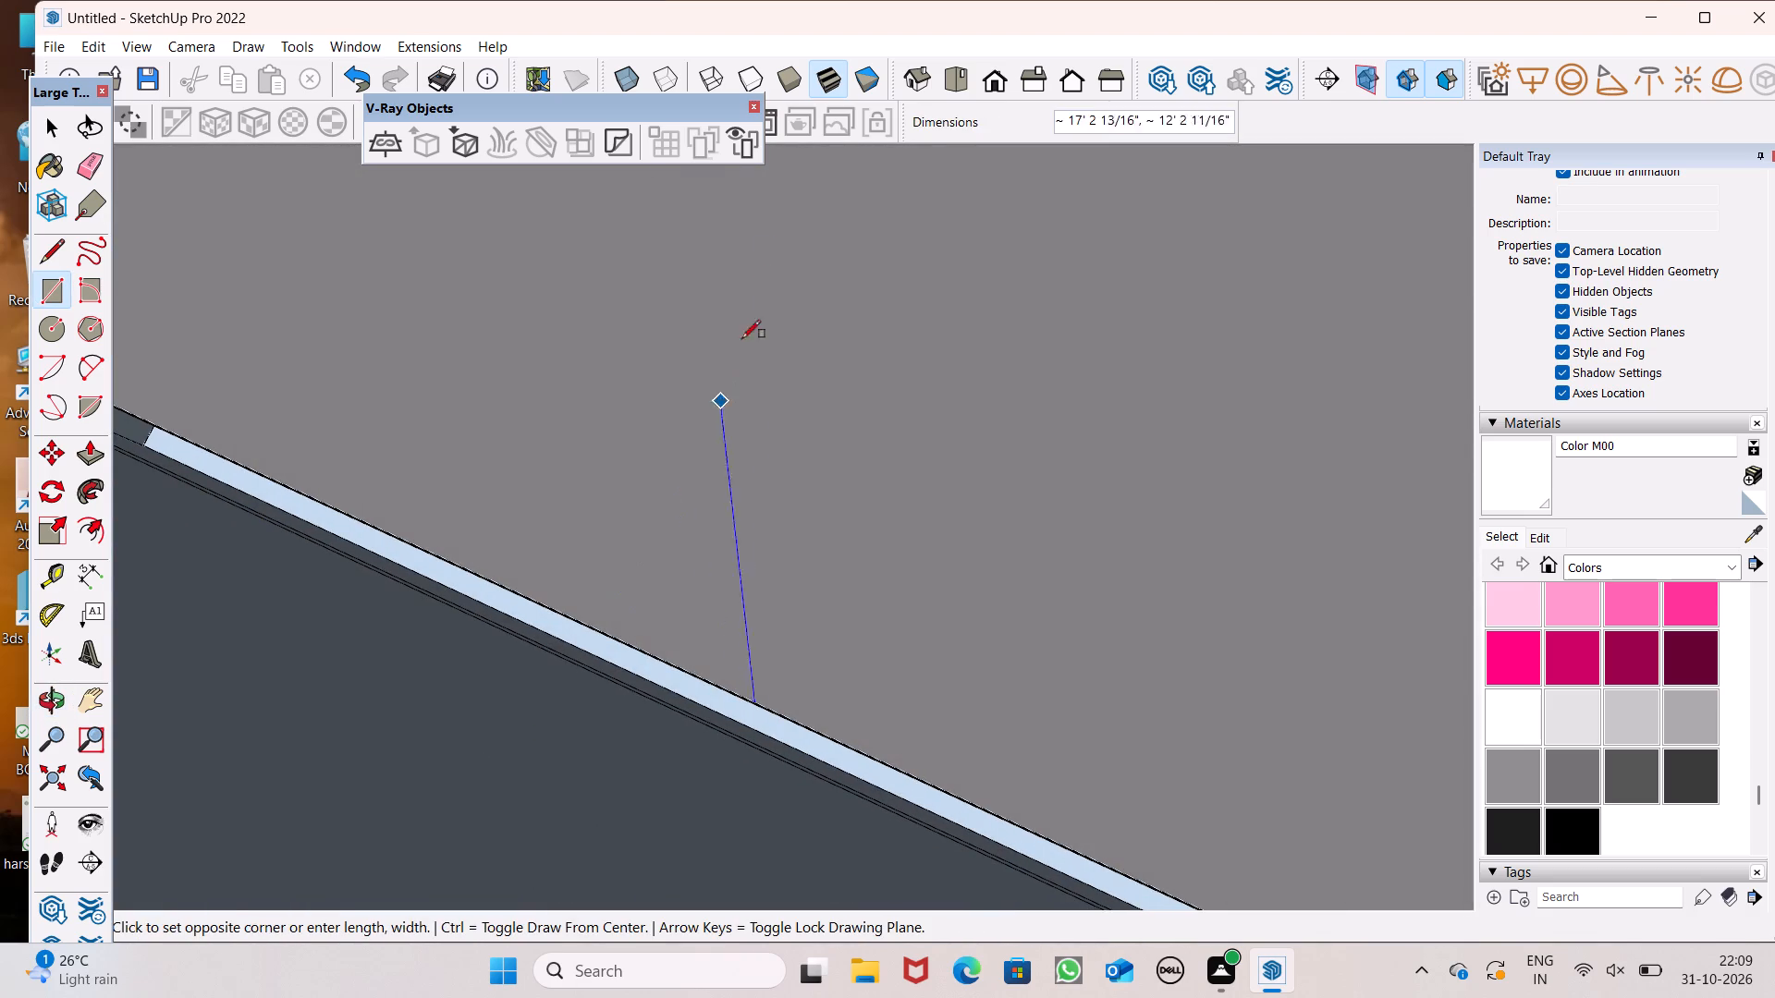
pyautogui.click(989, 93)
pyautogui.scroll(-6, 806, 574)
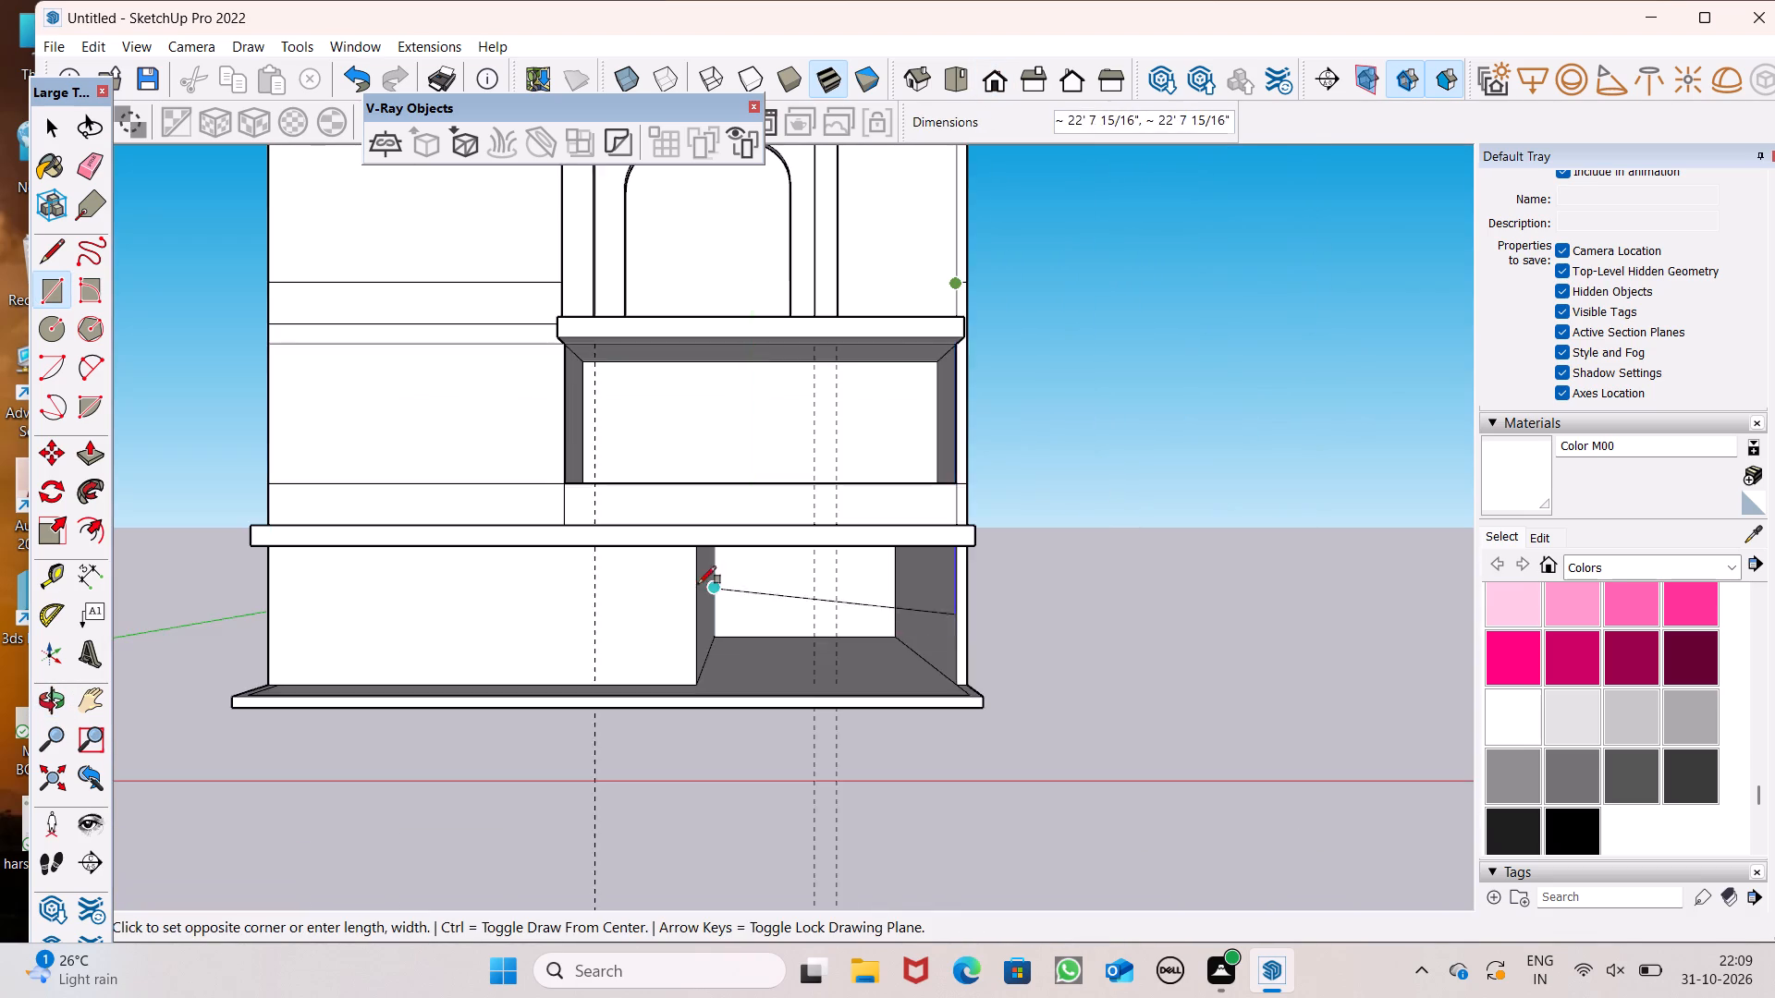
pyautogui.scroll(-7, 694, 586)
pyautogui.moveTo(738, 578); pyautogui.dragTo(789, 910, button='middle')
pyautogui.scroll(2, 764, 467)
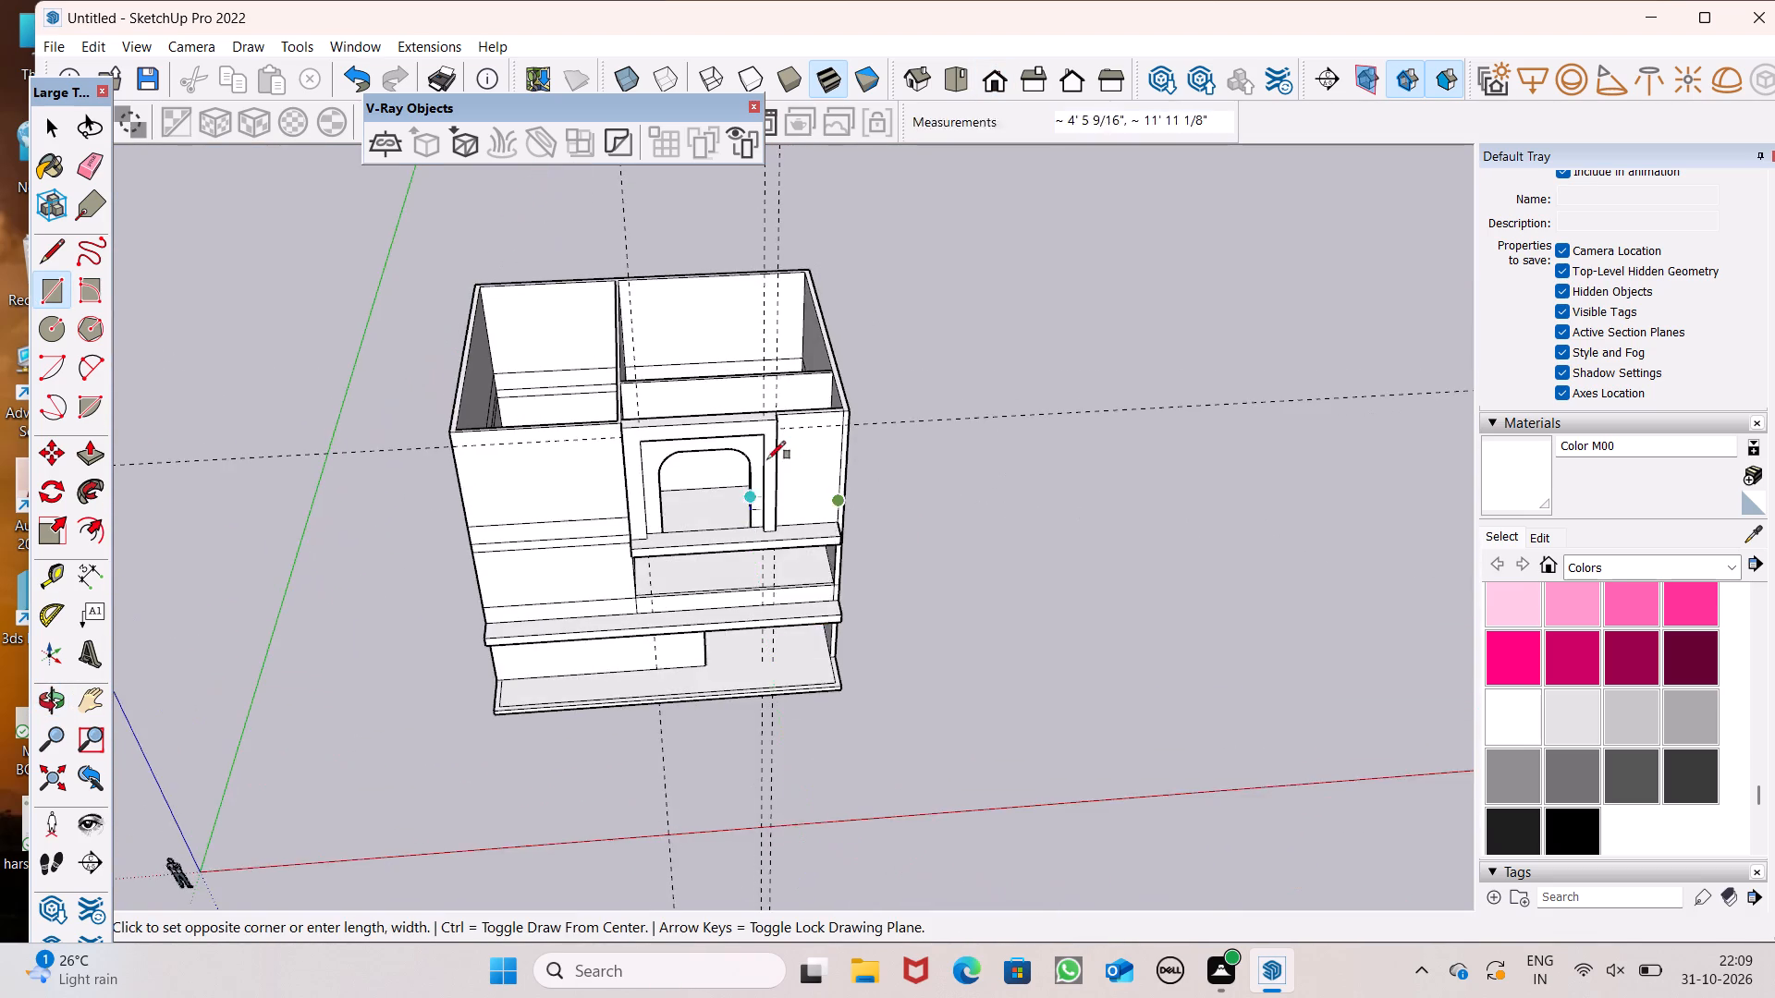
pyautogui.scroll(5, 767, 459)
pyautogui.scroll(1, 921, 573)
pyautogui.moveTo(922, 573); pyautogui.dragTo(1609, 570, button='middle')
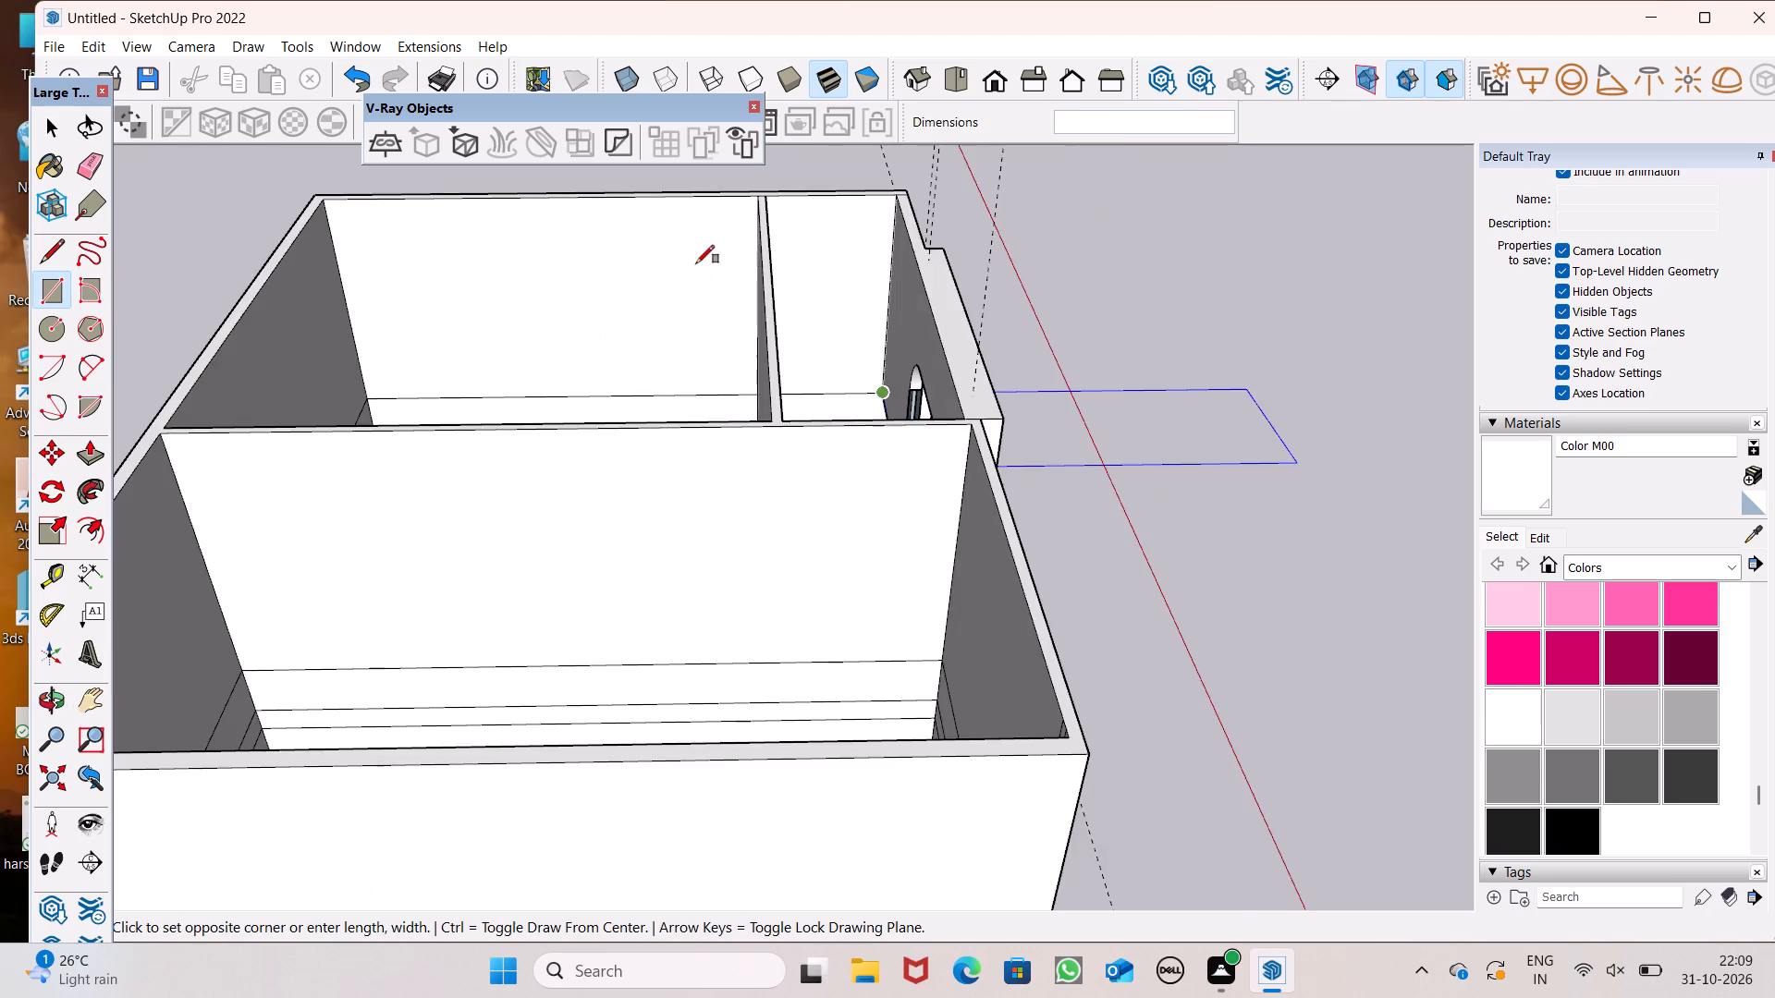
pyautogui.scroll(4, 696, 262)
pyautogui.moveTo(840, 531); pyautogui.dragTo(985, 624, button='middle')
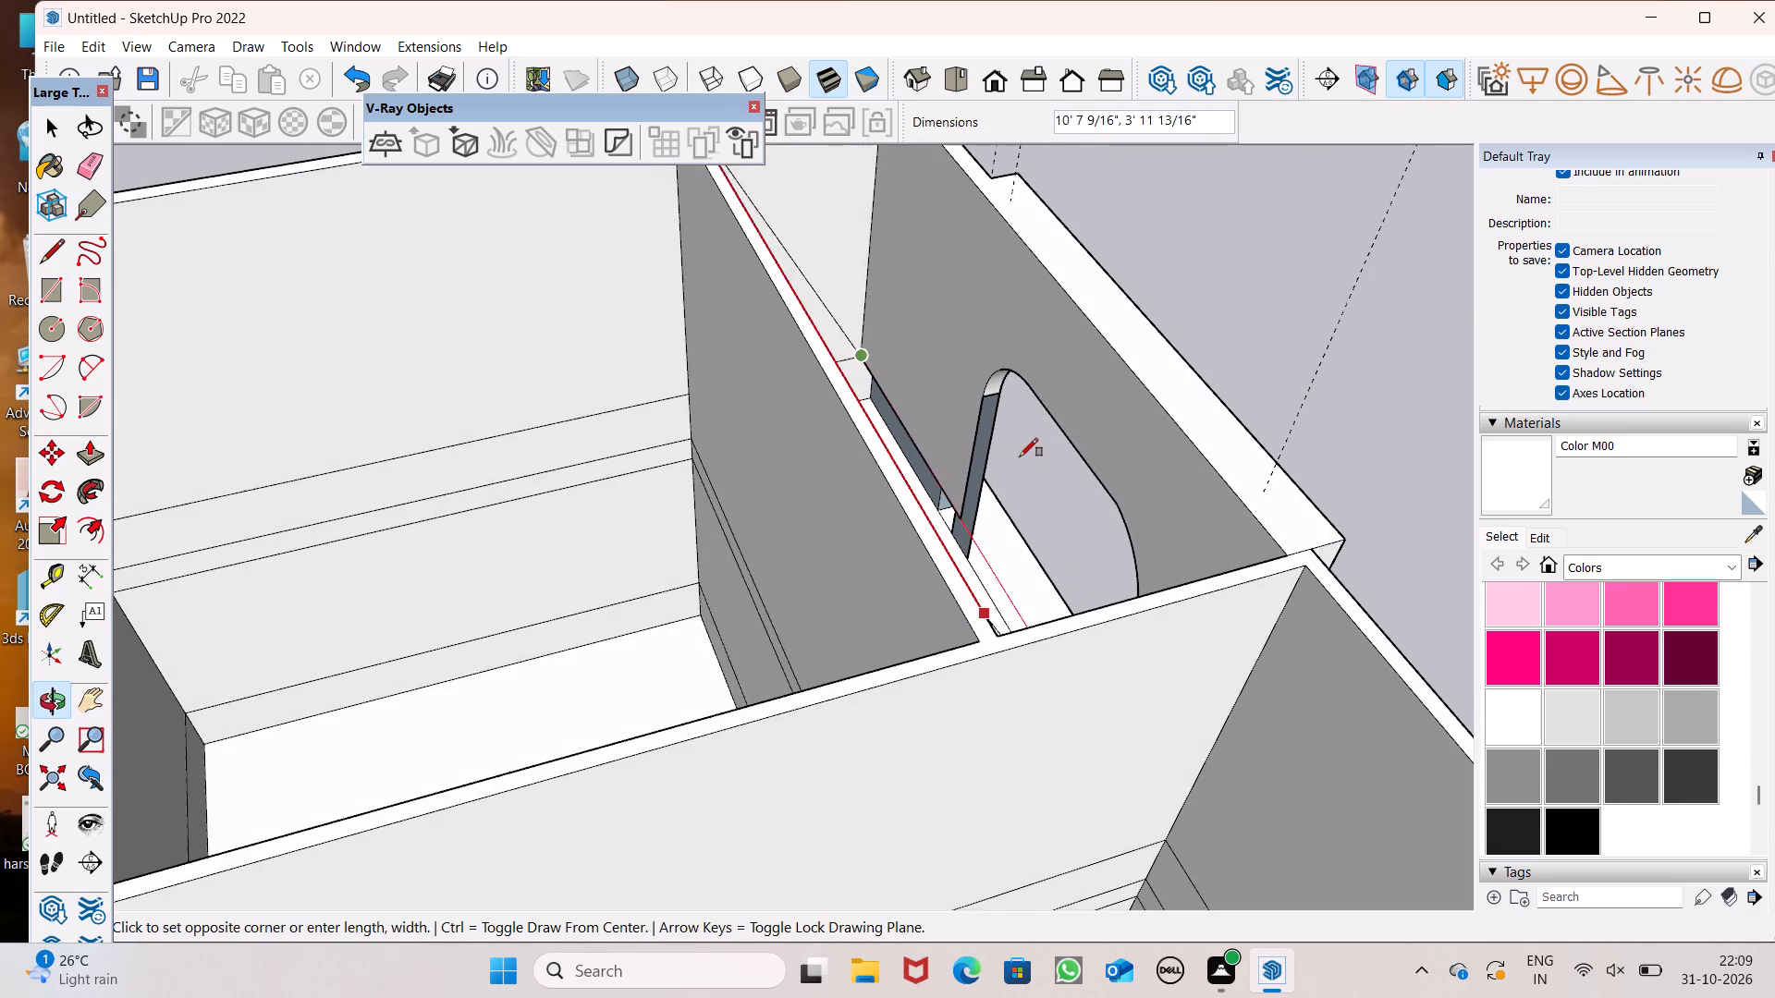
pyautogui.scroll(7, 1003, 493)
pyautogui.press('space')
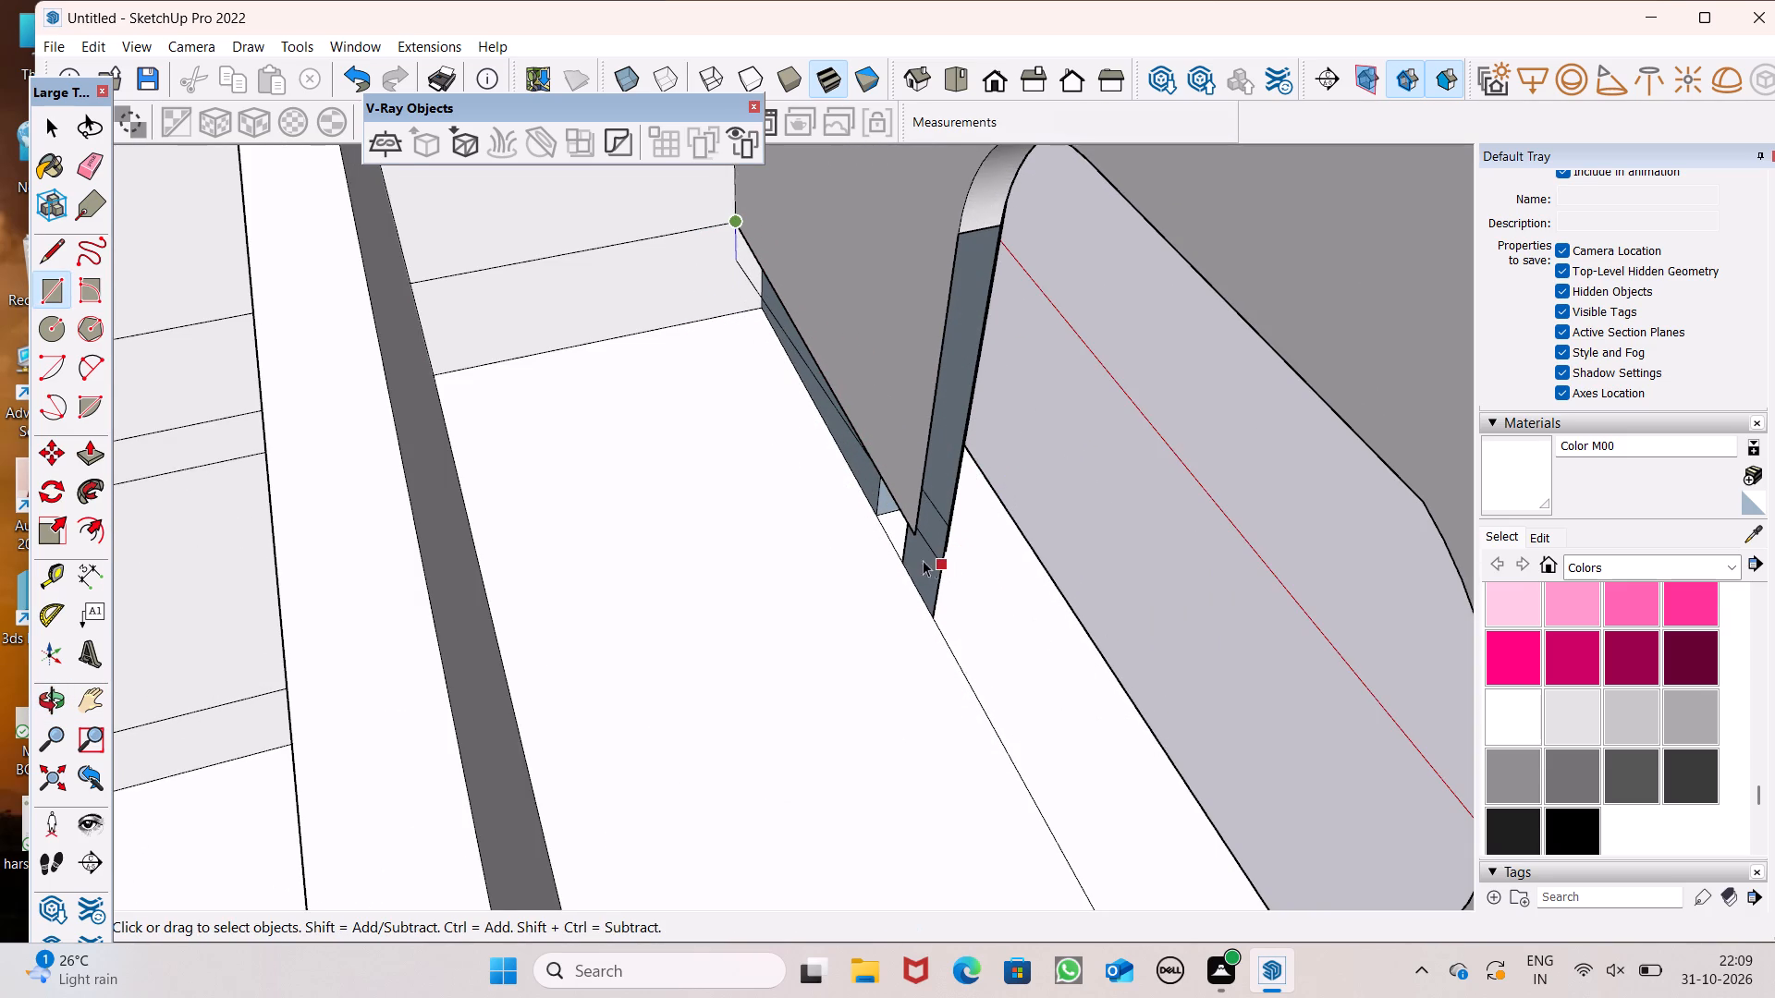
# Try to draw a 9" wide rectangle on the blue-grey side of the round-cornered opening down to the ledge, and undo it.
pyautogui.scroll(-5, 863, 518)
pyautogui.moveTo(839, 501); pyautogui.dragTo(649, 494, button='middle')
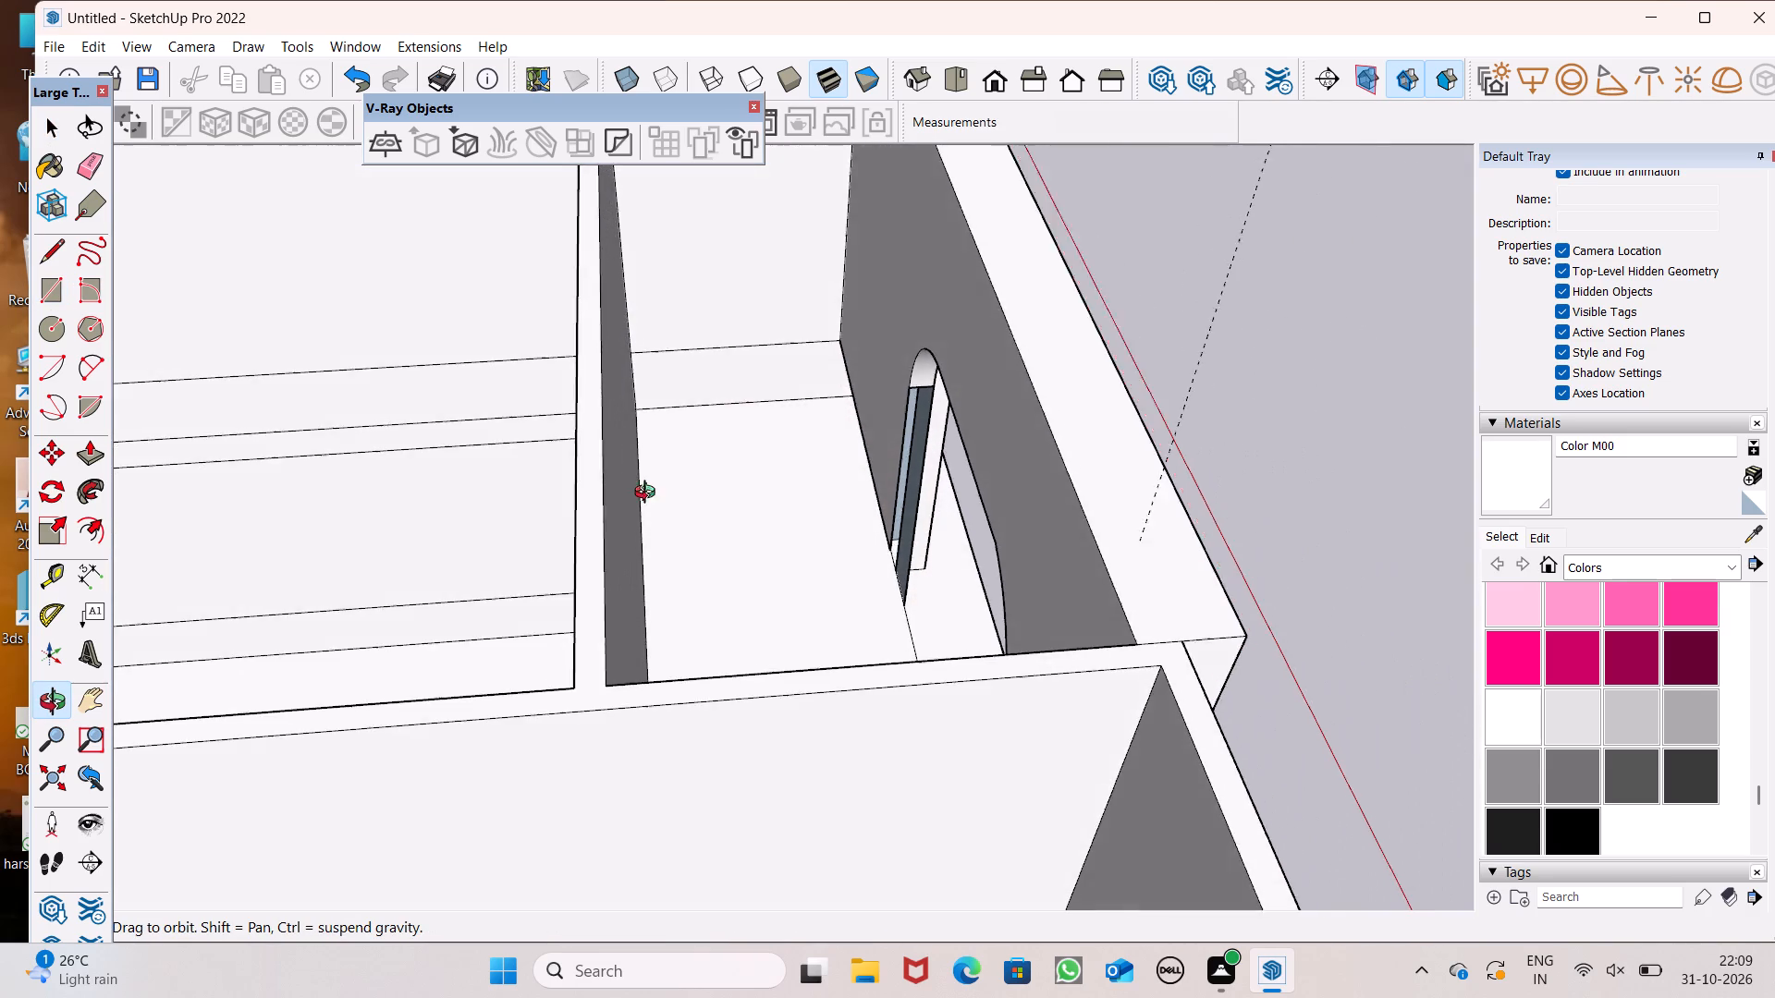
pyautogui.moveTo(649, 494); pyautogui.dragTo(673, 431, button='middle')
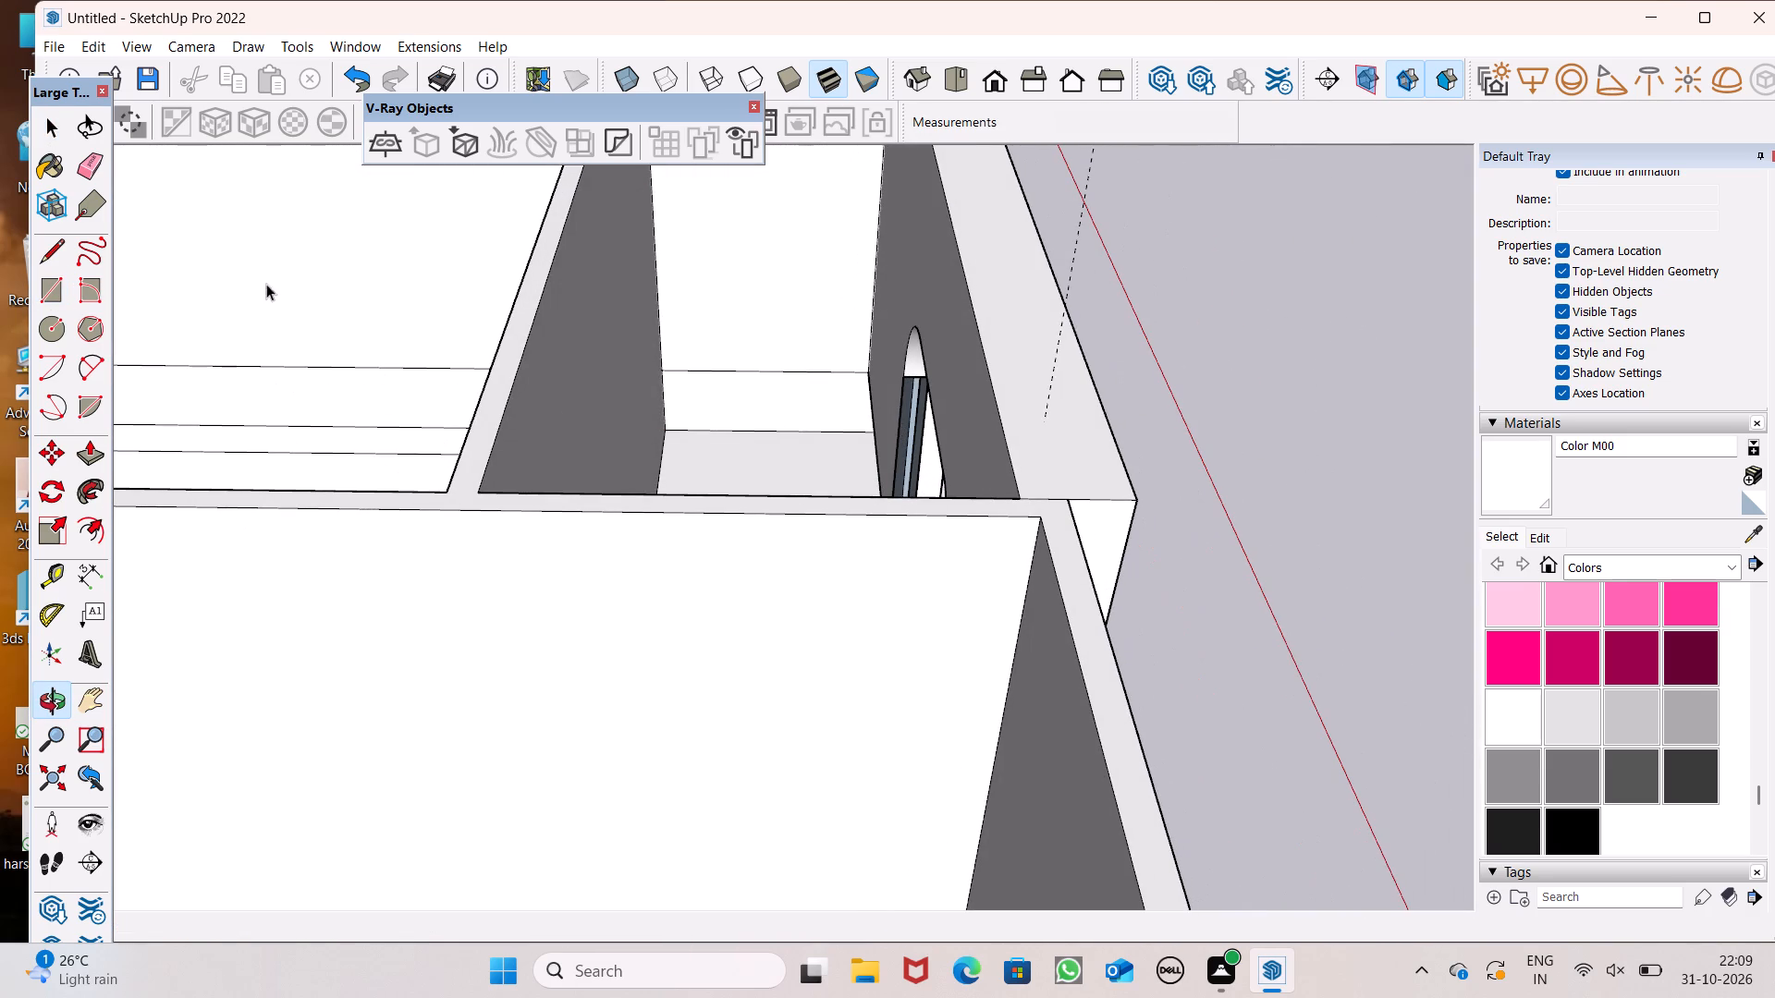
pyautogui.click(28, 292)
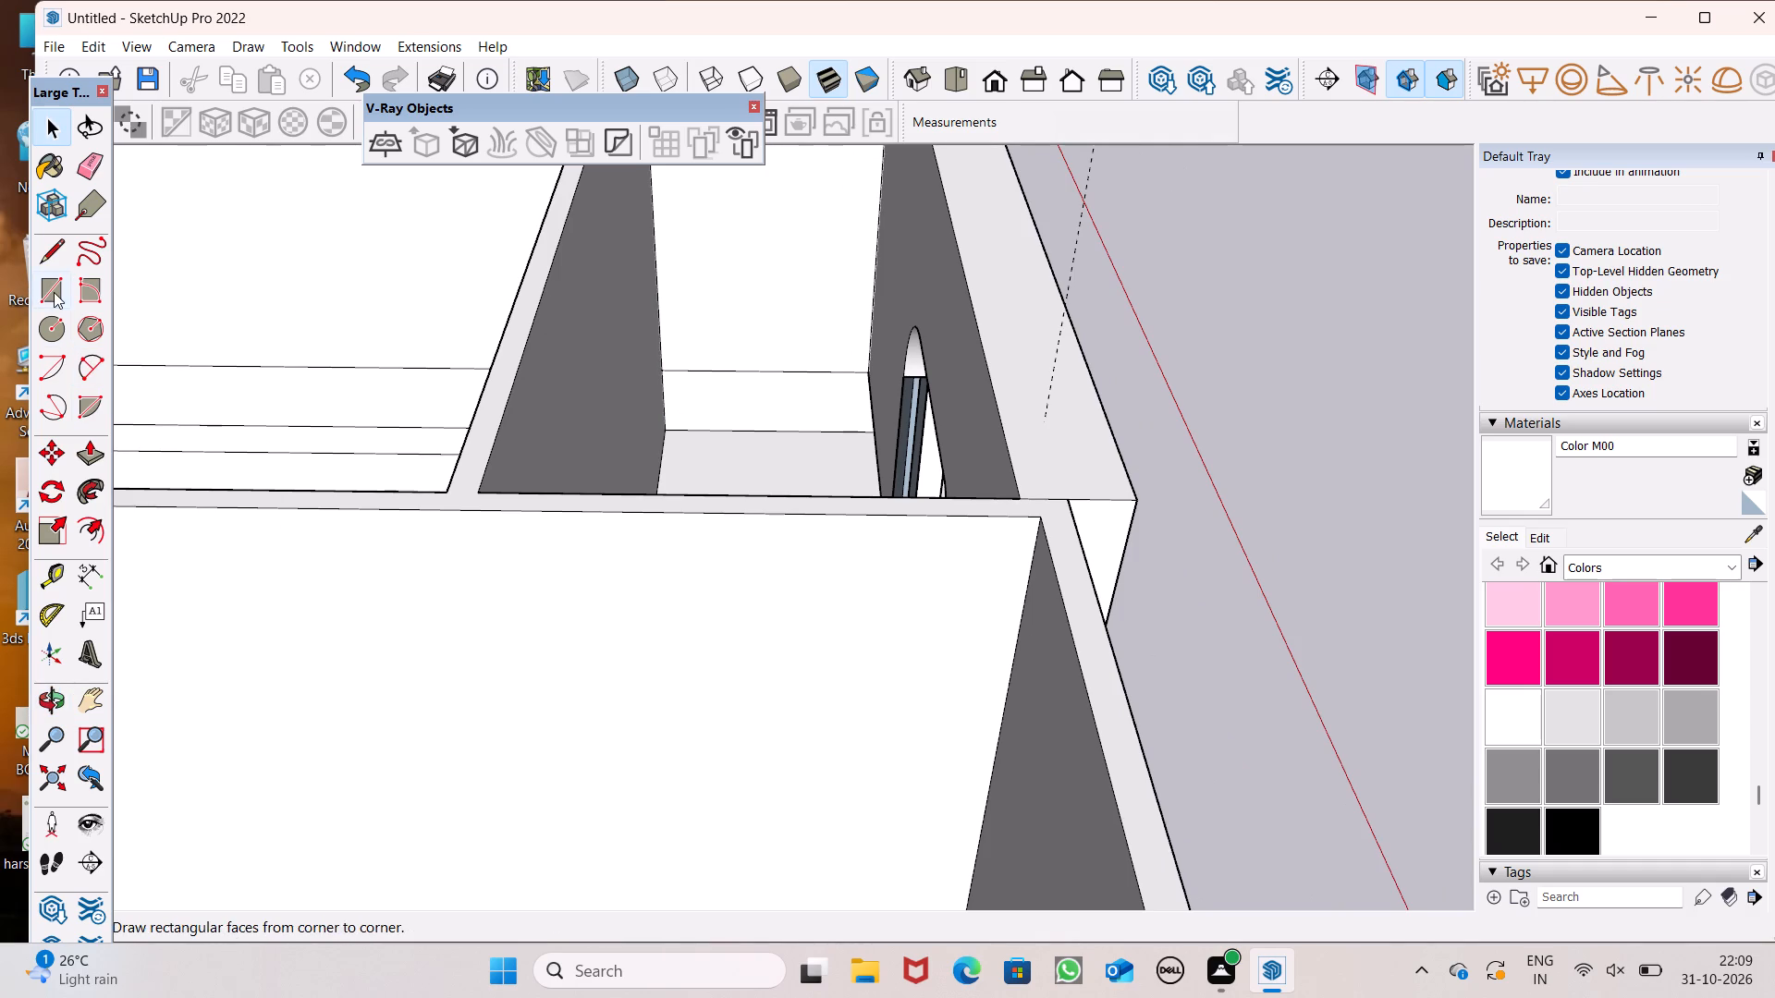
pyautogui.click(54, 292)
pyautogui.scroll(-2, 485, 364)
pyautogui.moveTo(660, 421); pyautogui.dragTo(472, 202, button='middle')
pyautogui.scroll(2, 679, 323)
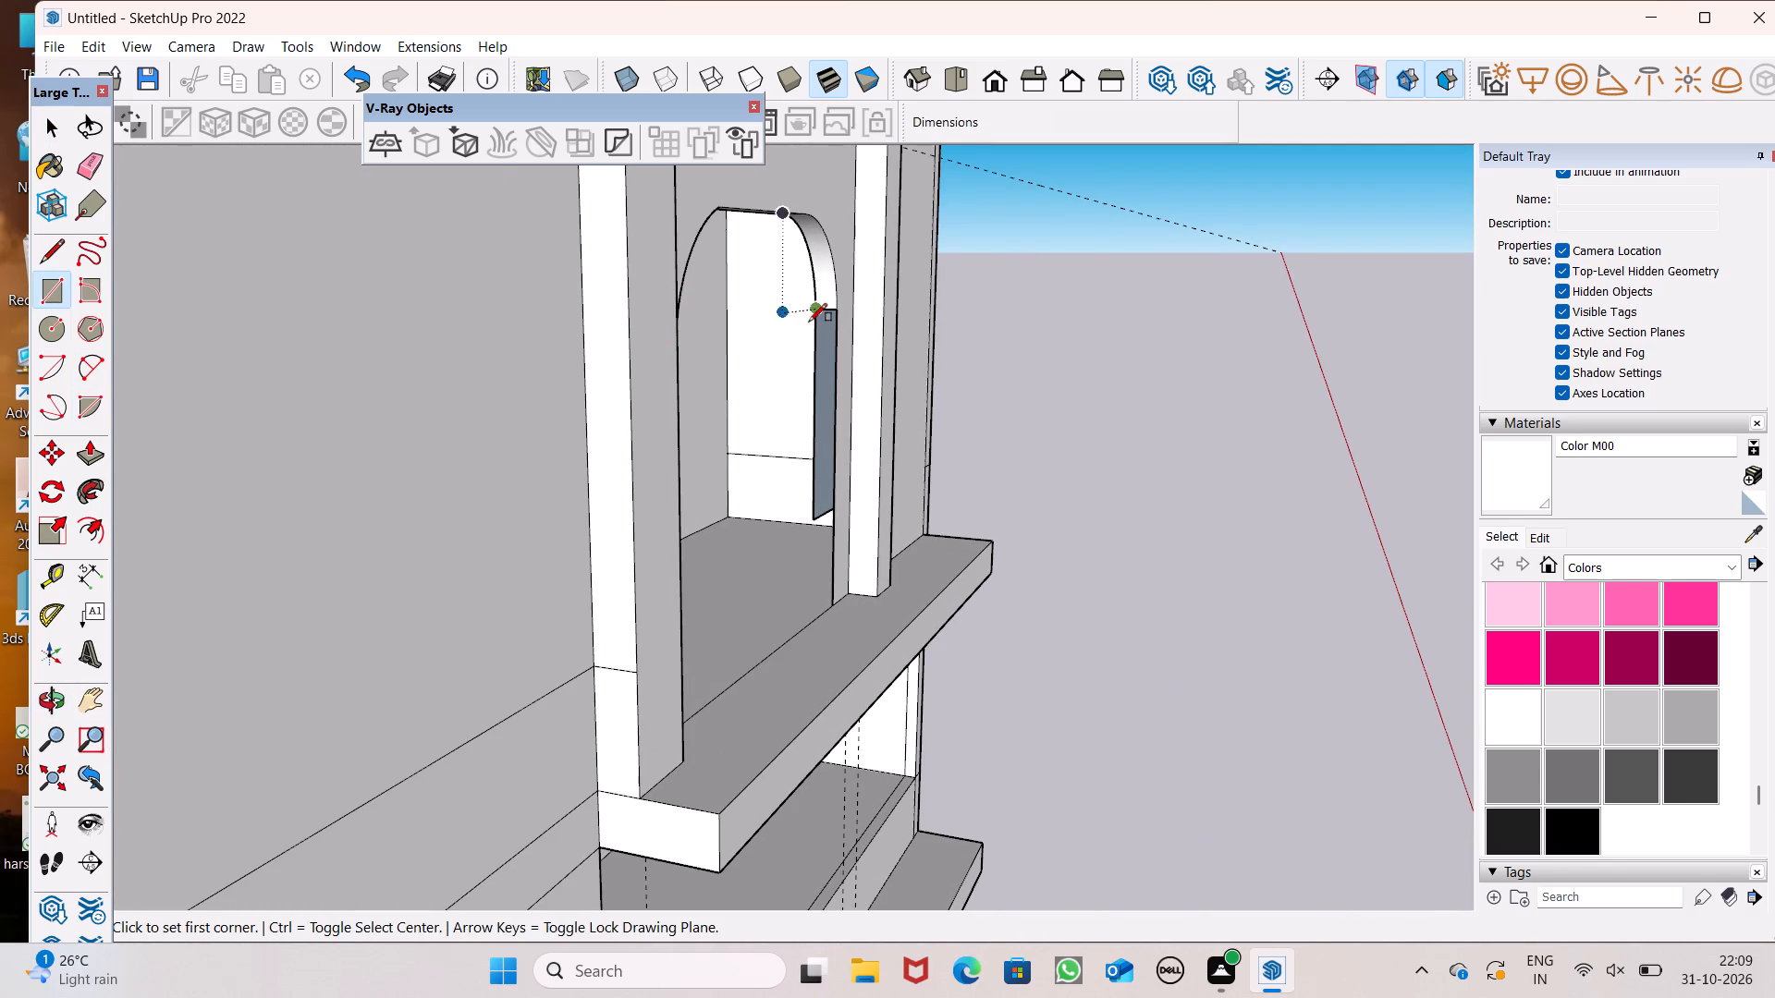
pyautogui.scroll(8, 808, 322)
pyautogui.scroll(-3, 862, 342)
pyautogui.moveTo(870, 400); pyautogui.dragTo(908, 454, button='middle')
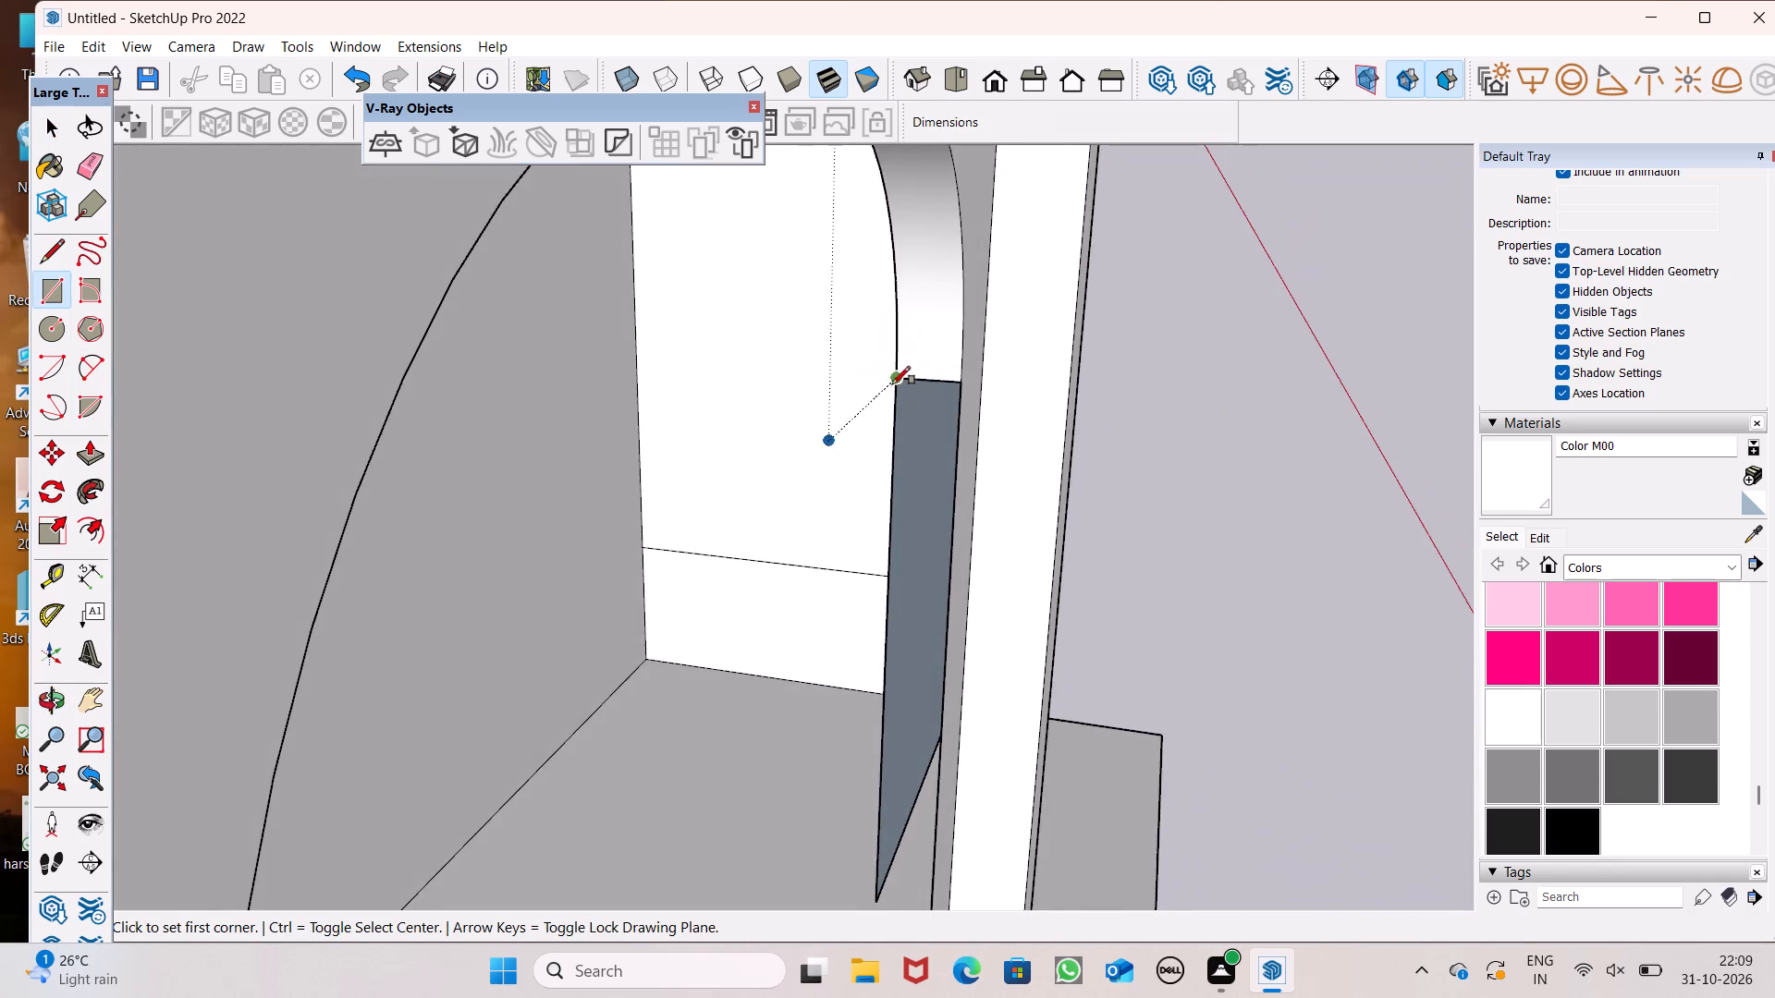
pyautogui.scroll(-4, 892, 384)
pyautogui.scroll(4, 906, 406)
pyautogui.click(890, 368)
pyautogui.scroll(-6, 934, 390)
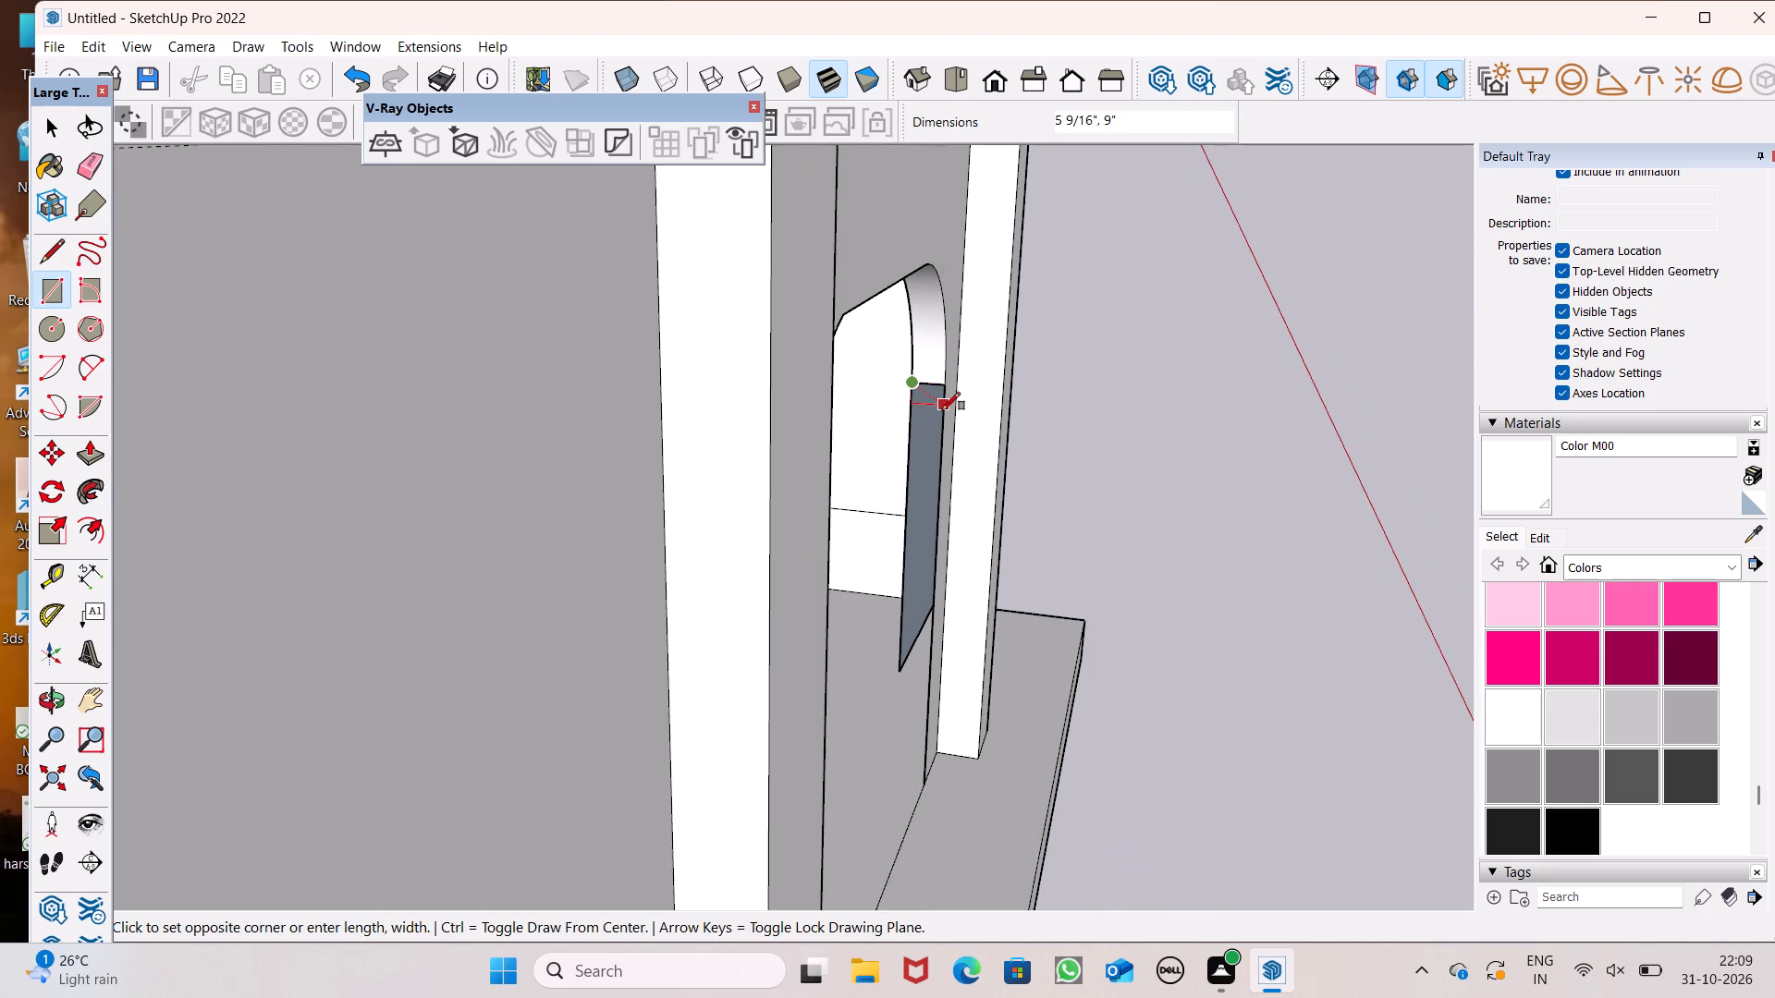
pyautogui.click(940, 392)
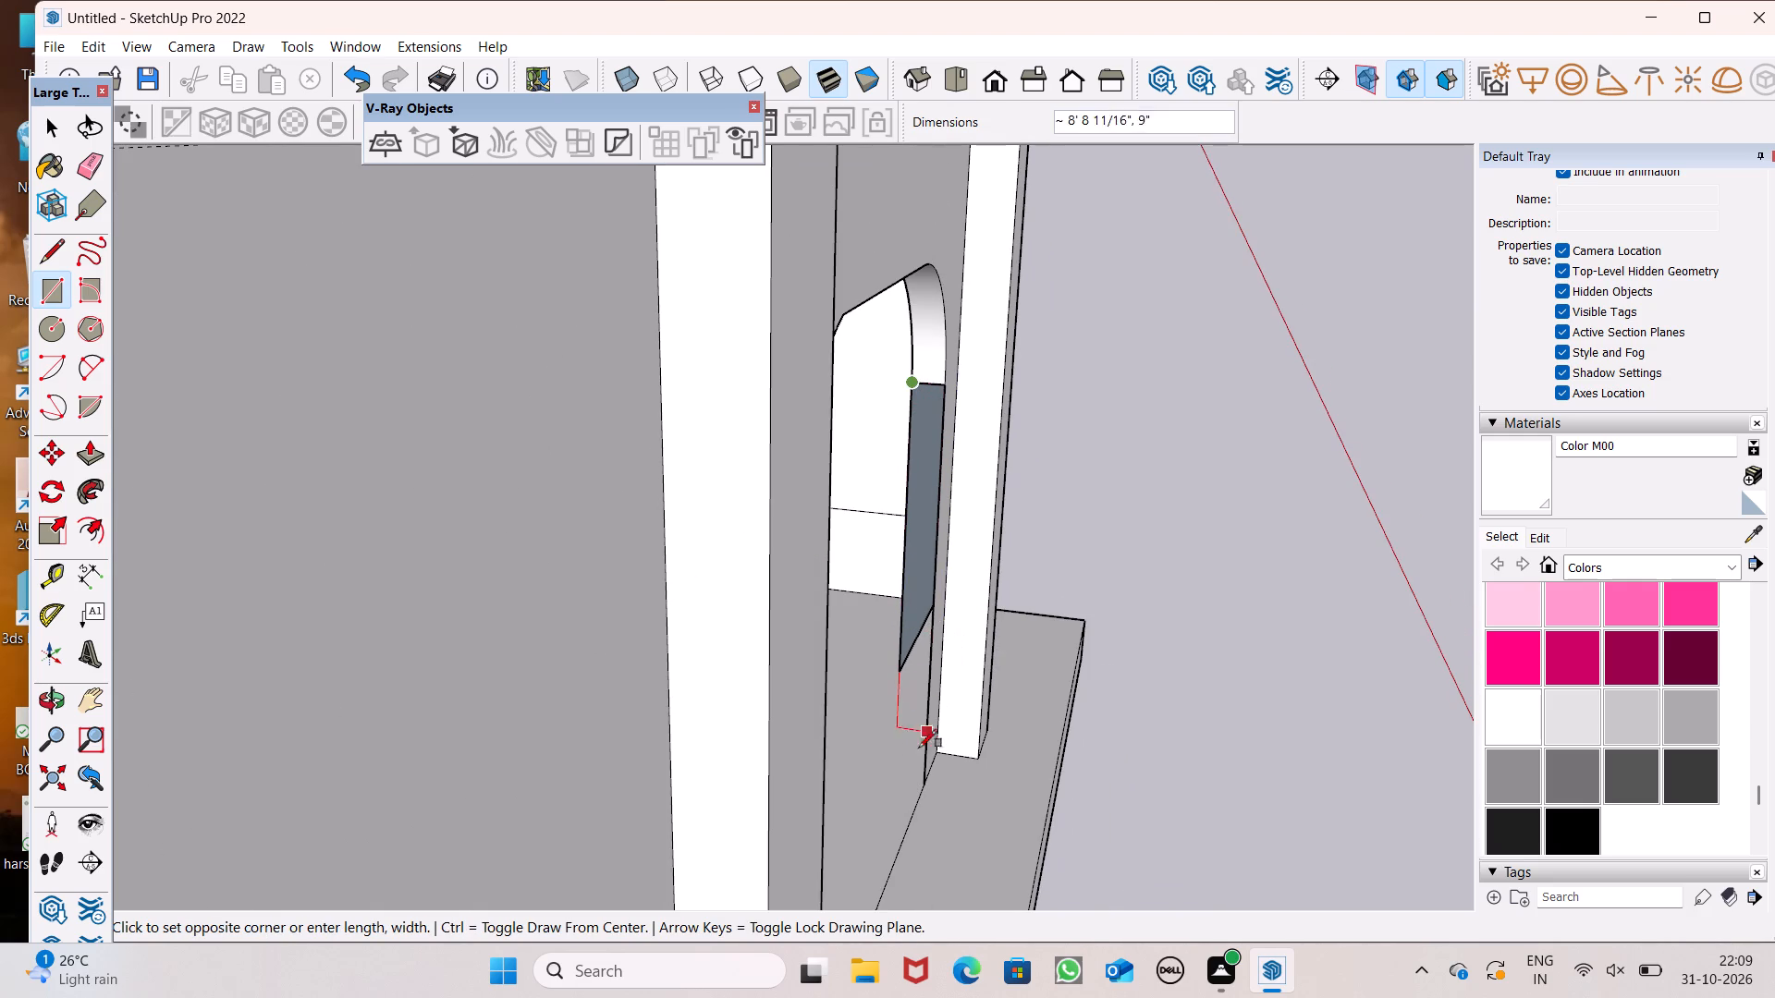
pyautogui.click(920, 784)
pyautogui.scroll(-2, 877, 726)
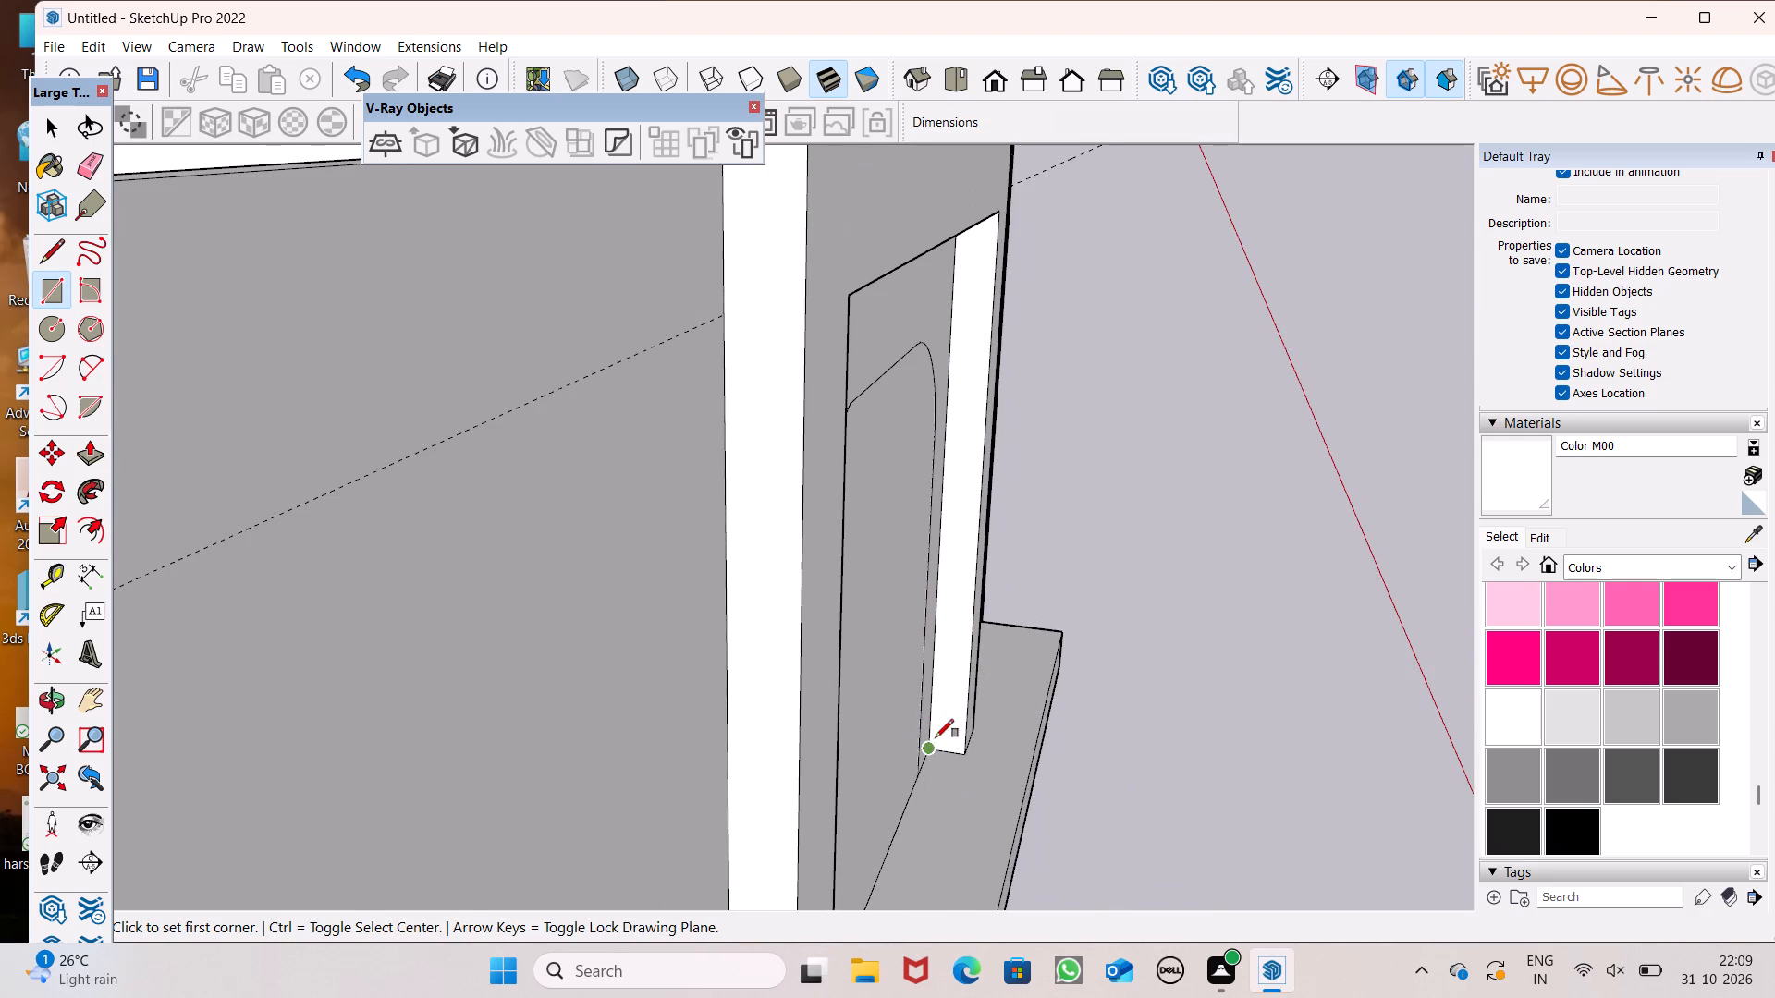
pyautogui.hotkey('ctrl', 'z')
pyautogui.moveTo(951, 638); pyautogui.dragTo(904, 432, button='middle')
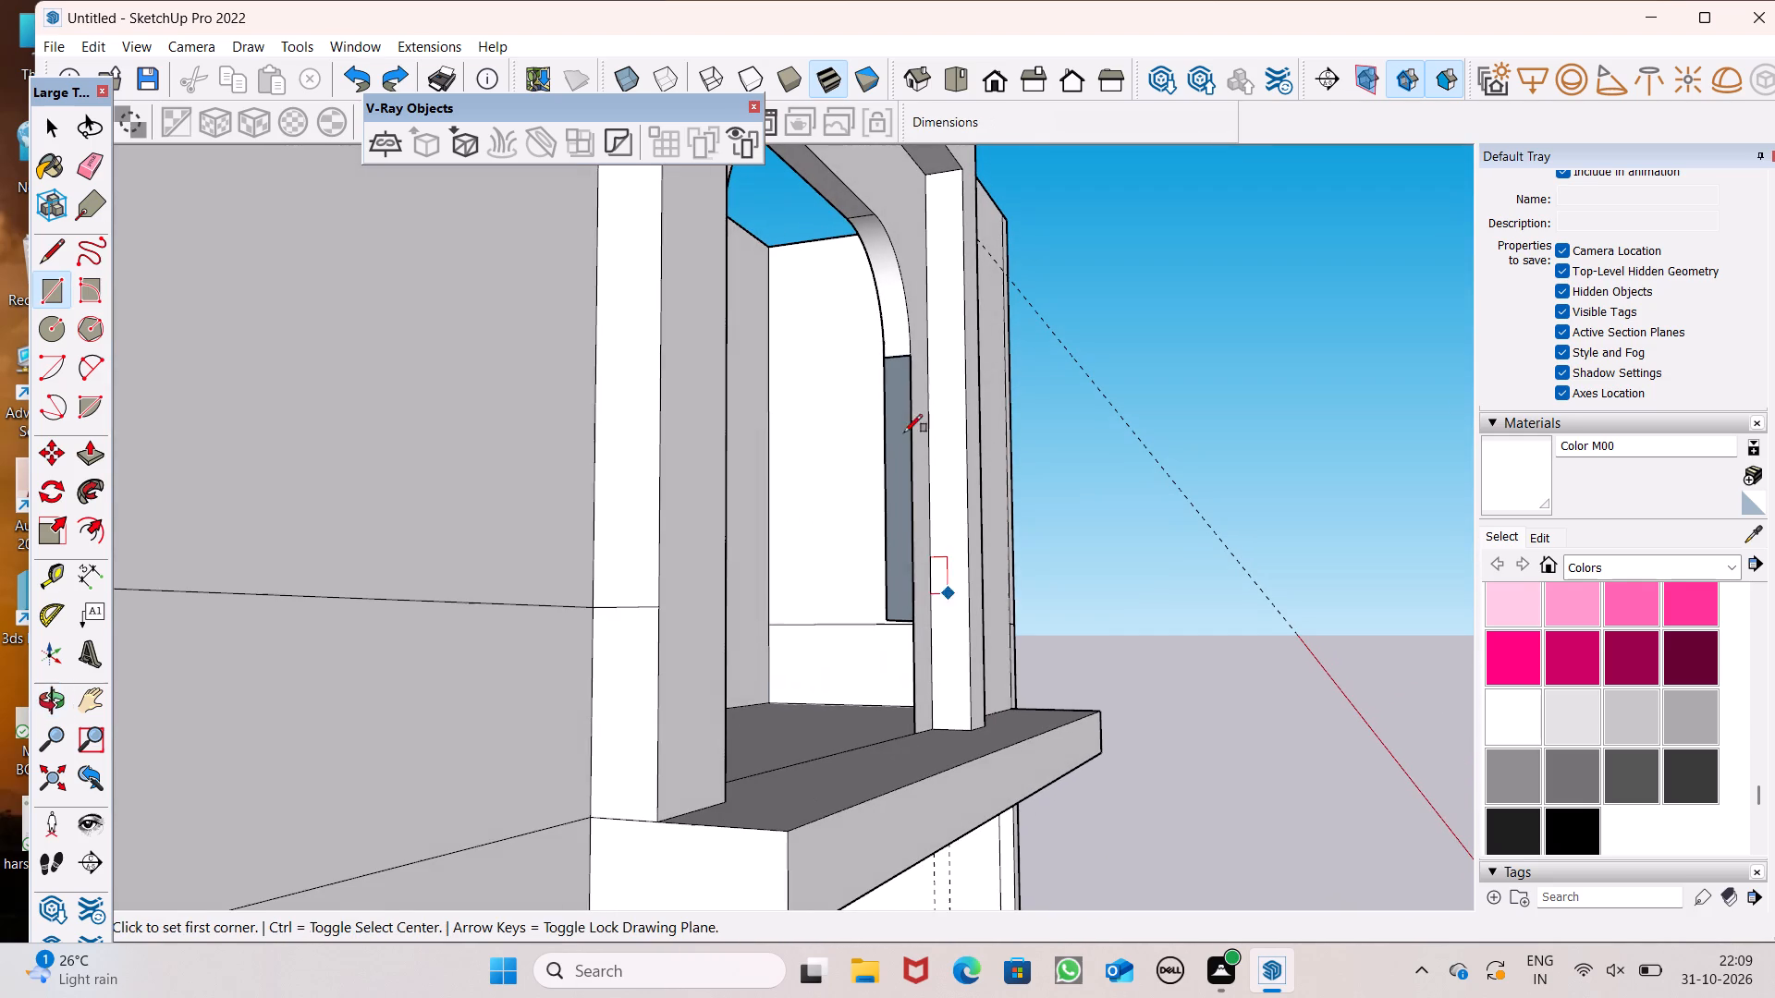
# Push/Pull the blue-grey side face of the round-cornered opening by 9" to thicken the wall beside it.
pyautogui.click(91, 452)
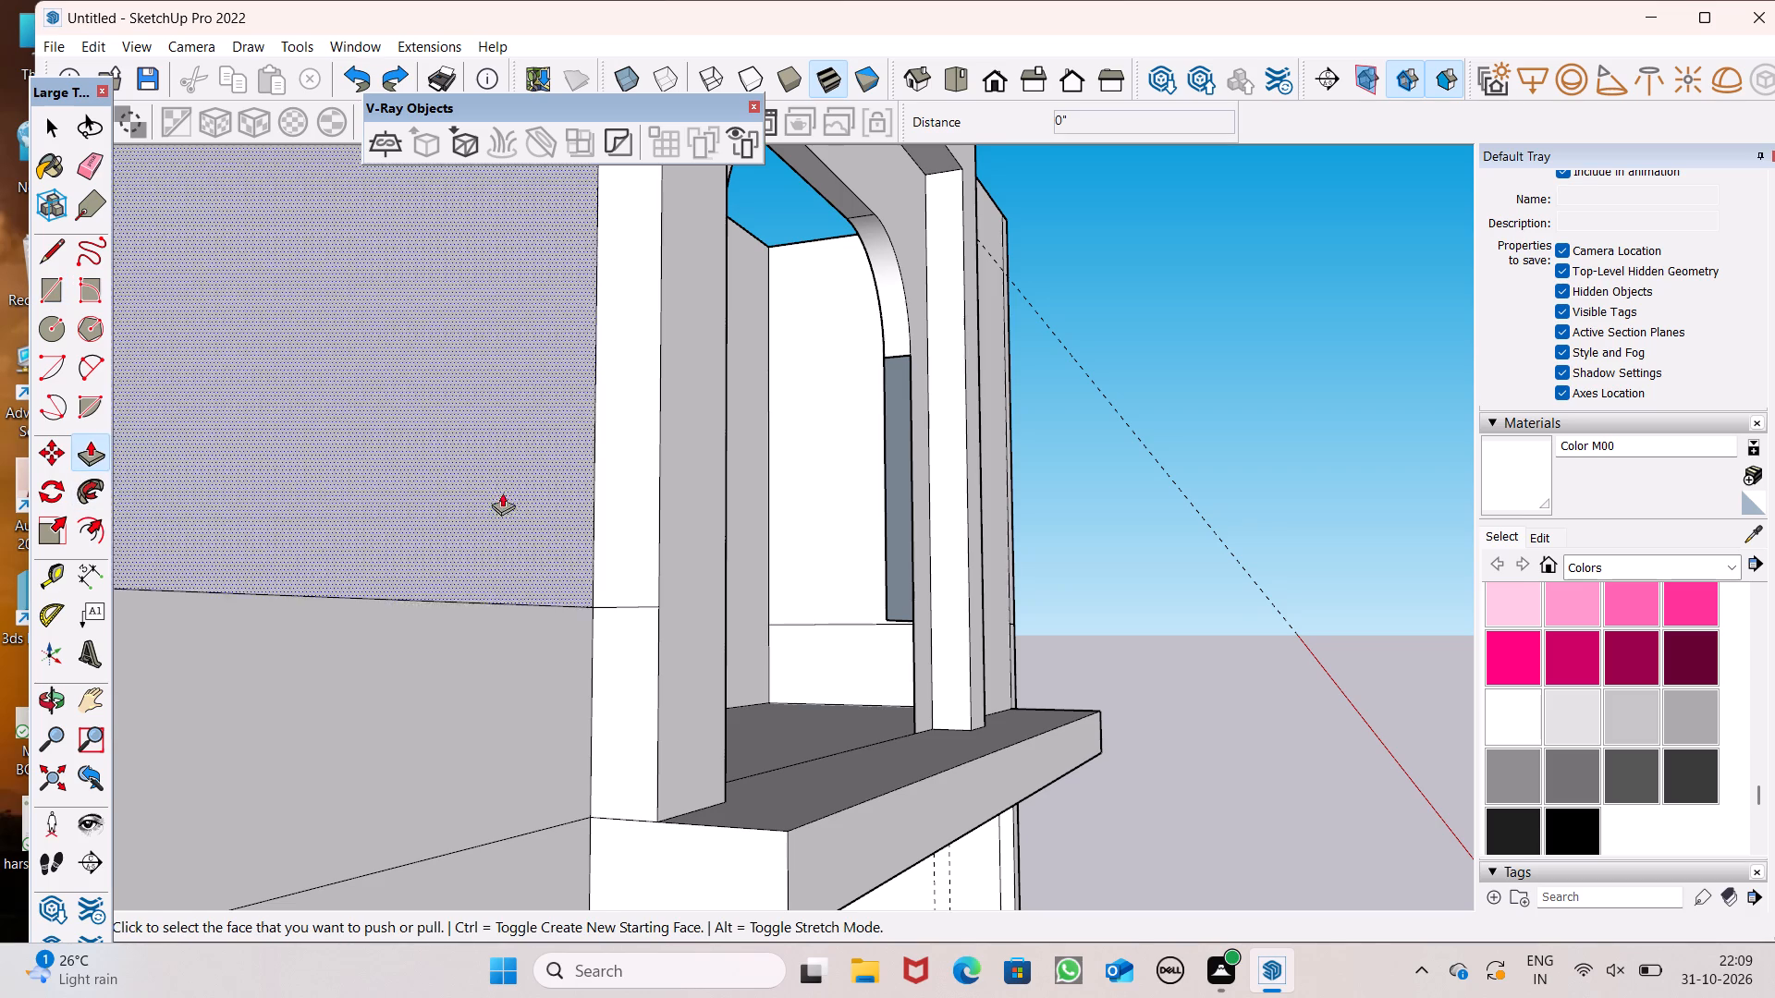
pyautogui.scroll(8, 974, 432)
pyautogui.scroll(-3, 797, 669)
pyautogui.moveTo(823, 704); pyautogui.dragTo(936, 798, button='middle')
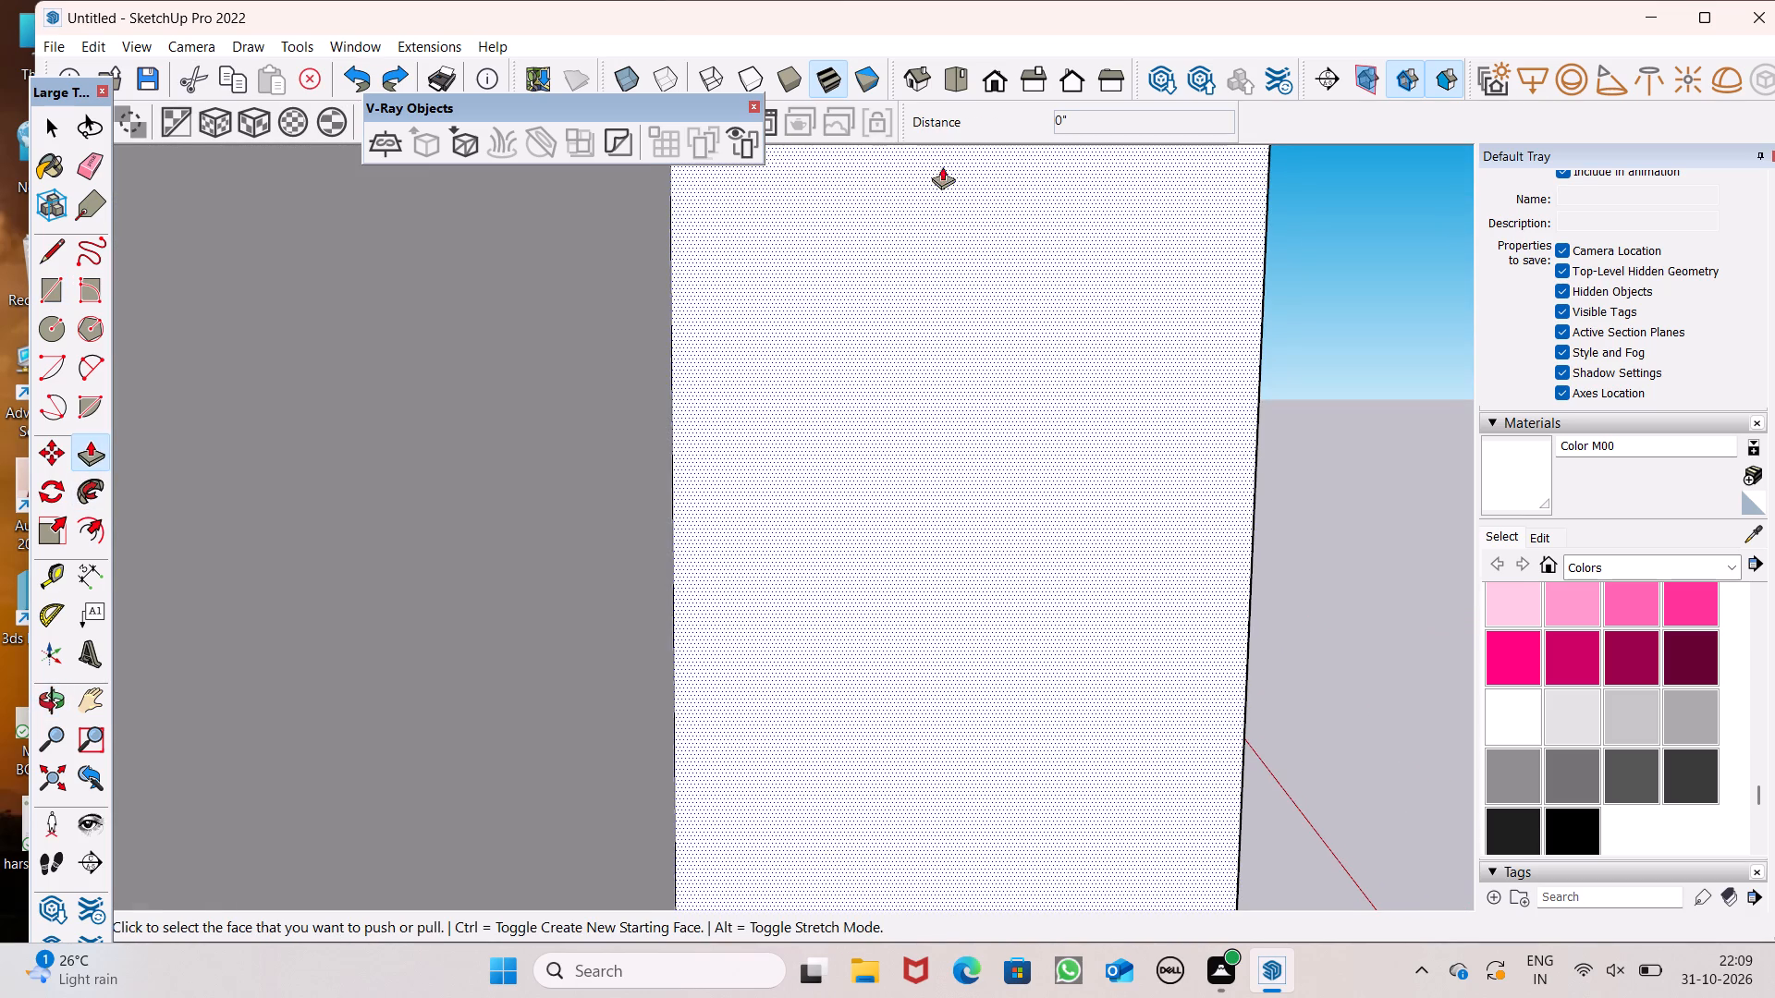
pyautogui.click(988, 82)
pyautogui.scroll(-3, 1082, 600)
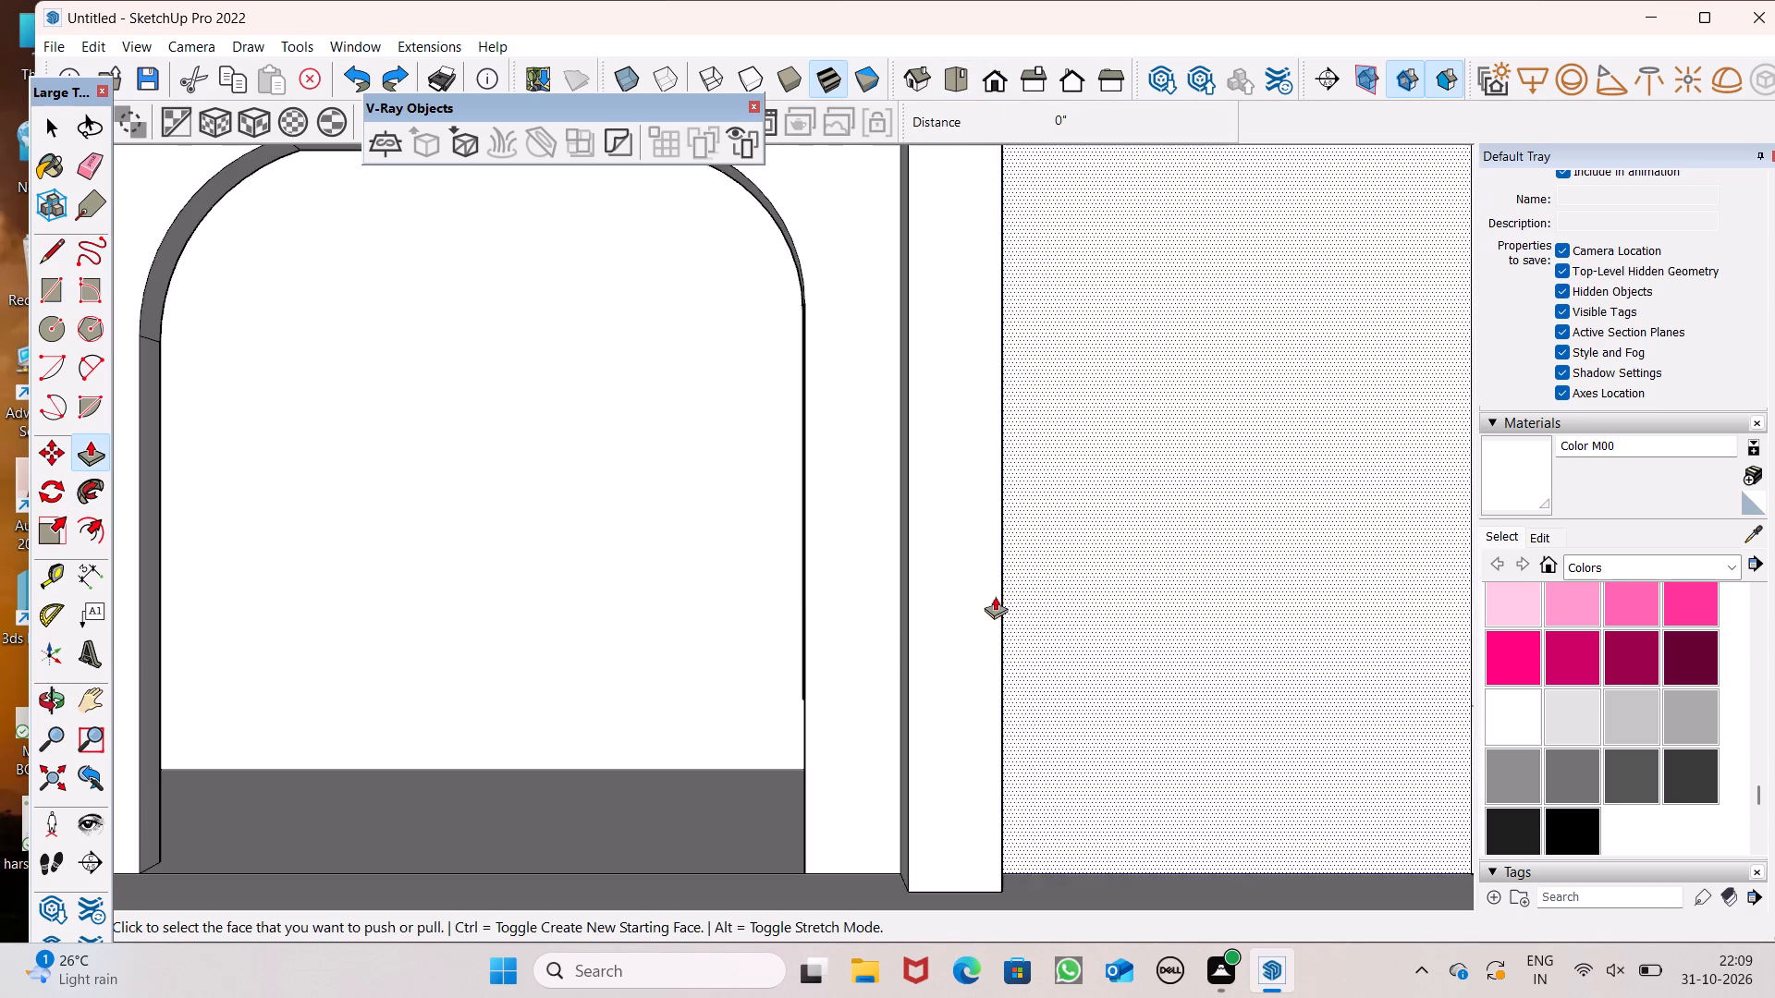
pyautogui.scroll(-4, 733, 528)
pyautogui.moveTo(765, 555); pyautogui.dragTo(1267, 681, button='middle')
pyautogui.scroll(3, 1087, 658)
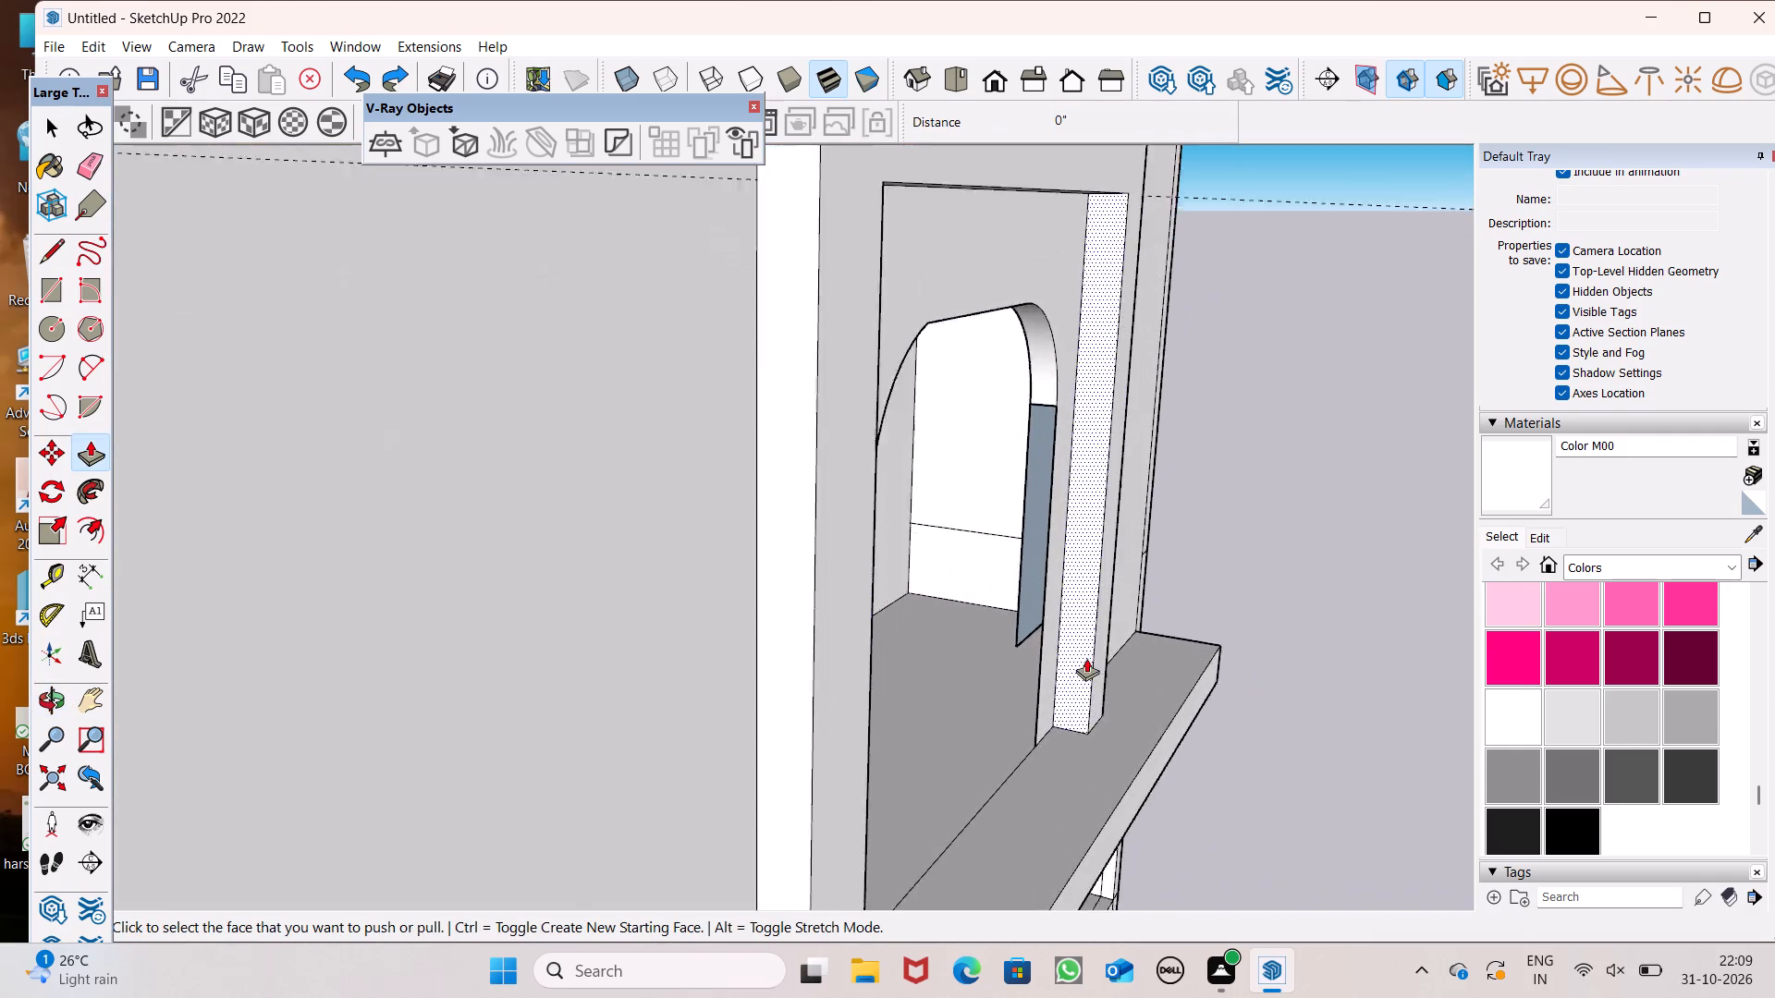
pyautogui.scroll(6, 1086, 658)
pyautogui.scroll(6, 967, 502)
pyautogui.scroll(-3, 970, 524)
pyautogui.moveTo(1080, 547); pyautogui.dragTo(1126, 624, button='middle')
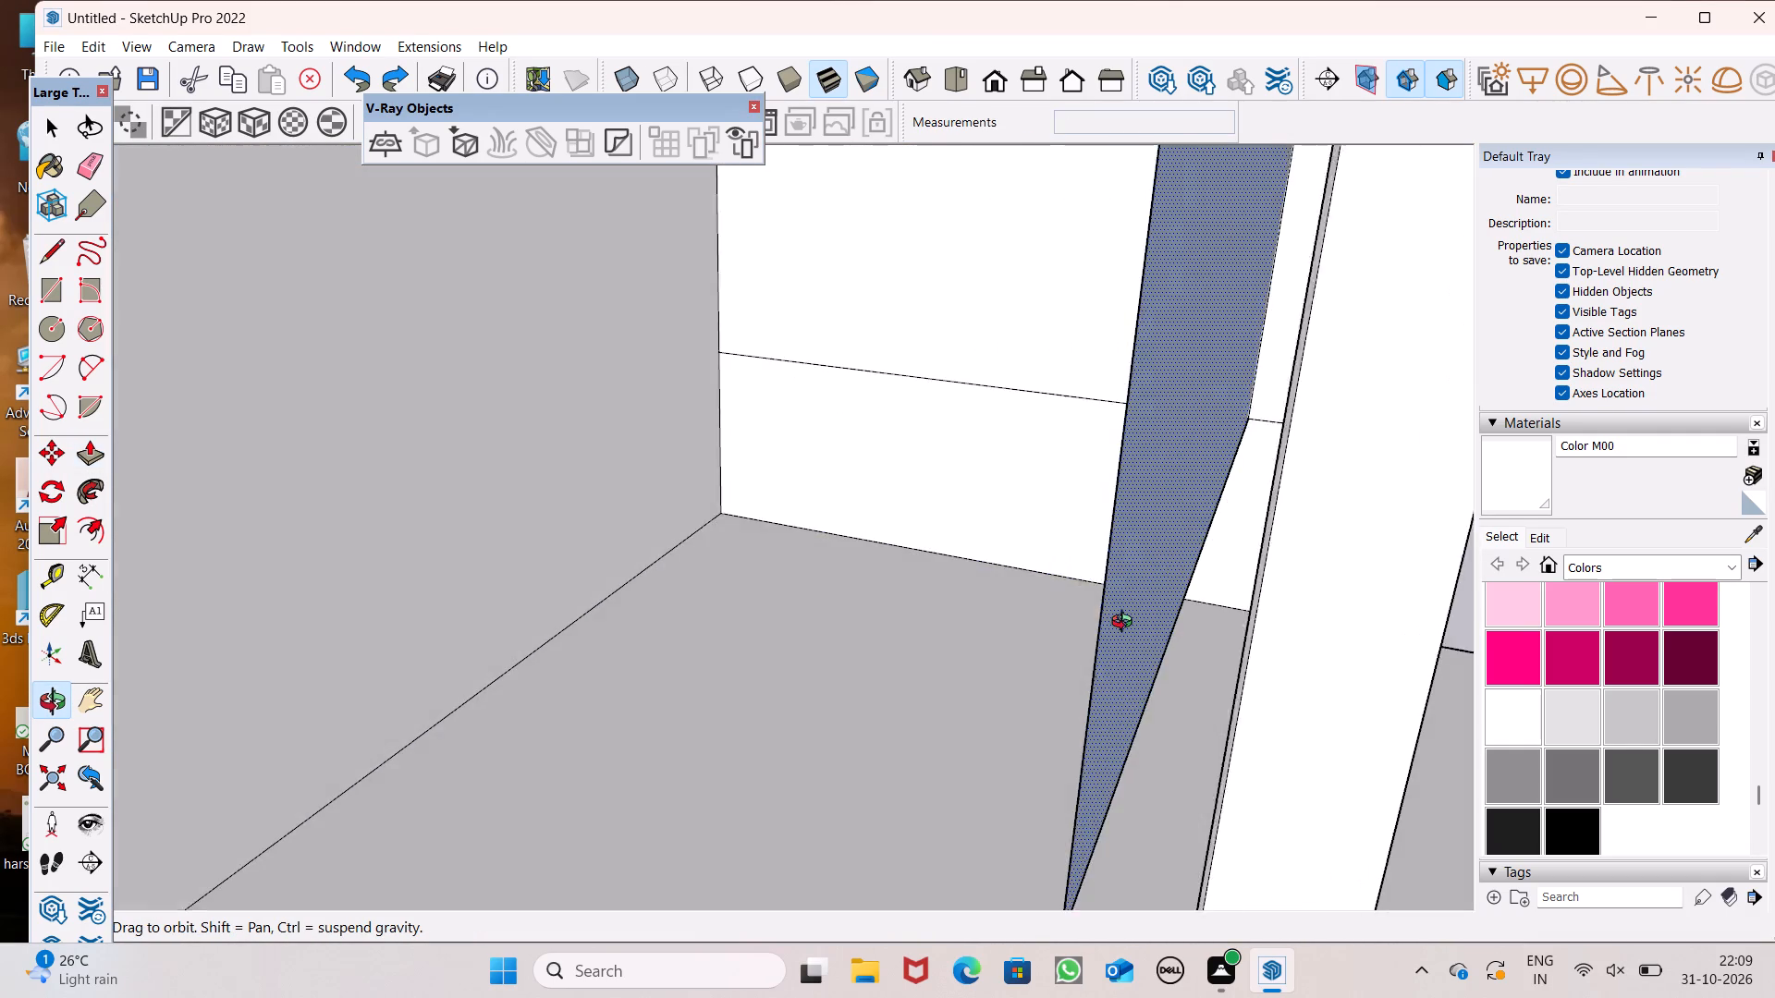
pyautogui.moveTo(1126, 624); pyautogui.dragTo(1126, 635, button='middle')
pyautogui.moveTo(1143, 660); pyautogui.dragTo(1260, 659)
pyautogui.scroll(-5, 1117, 625)
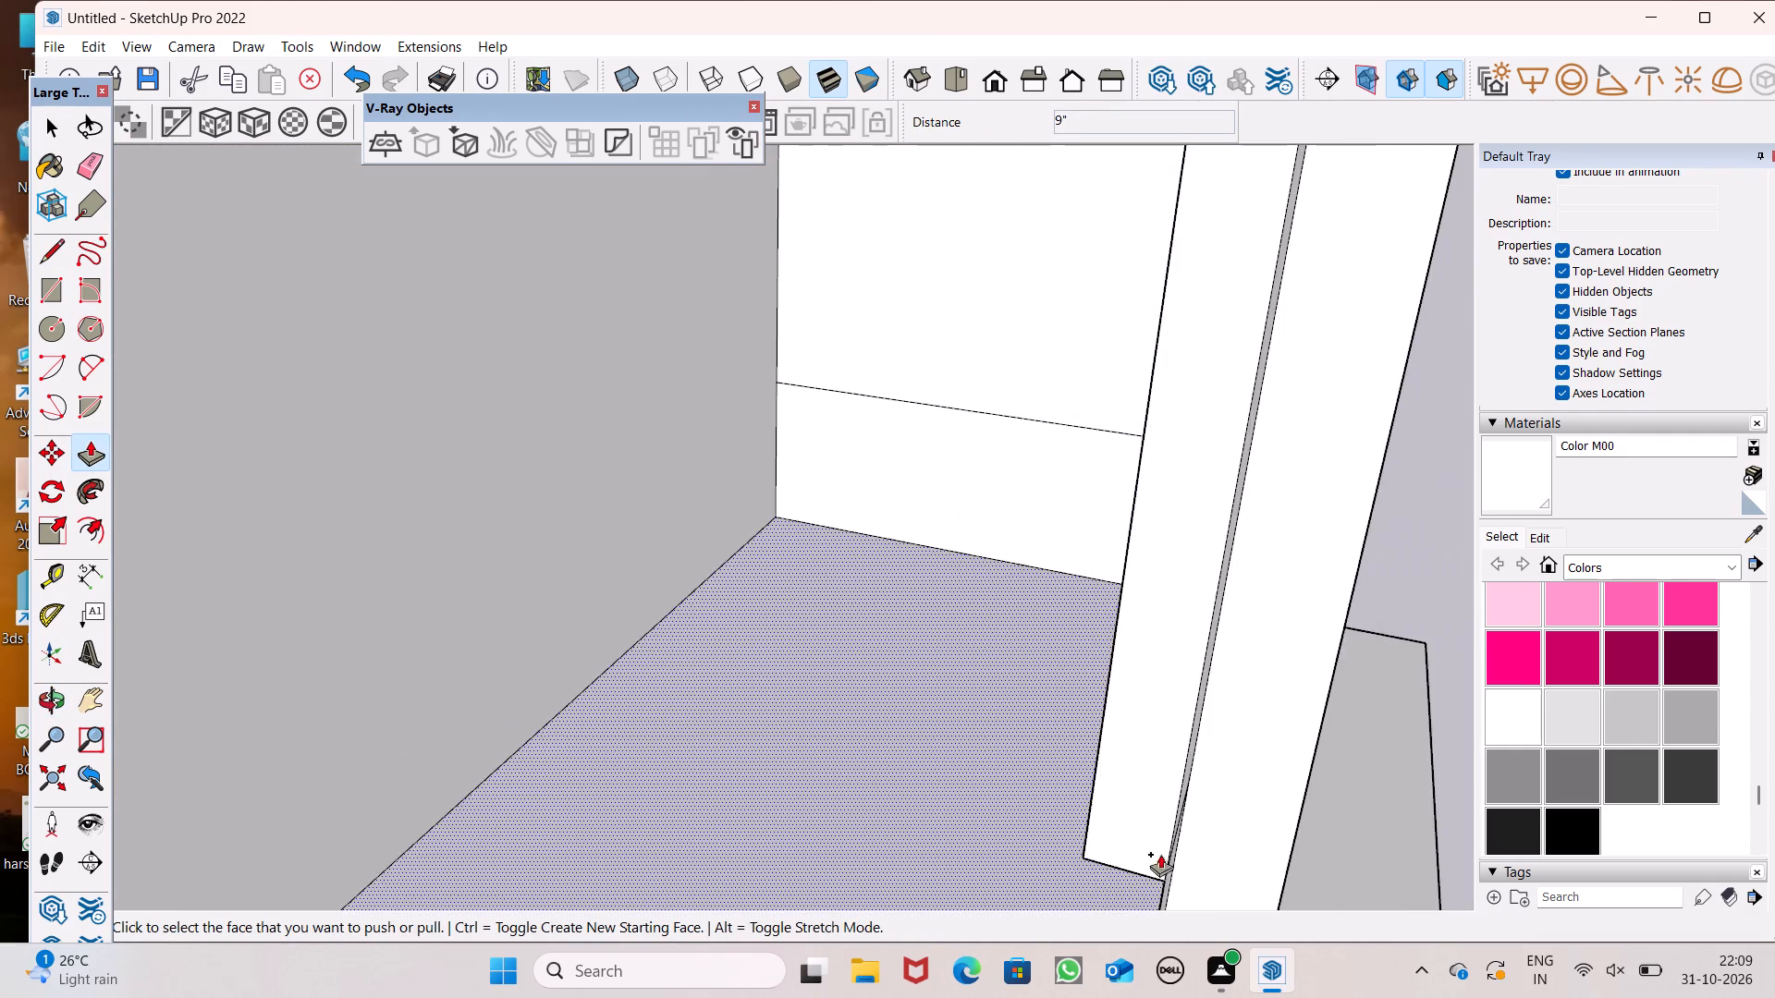
# Push/Pull the underside of the thickened wall piece beside the opening down to the floor, closing the gap beneath it.
pyautogui.moveTo(1157, 846); pyautogui.dragTo(1125, 549, button='middle')
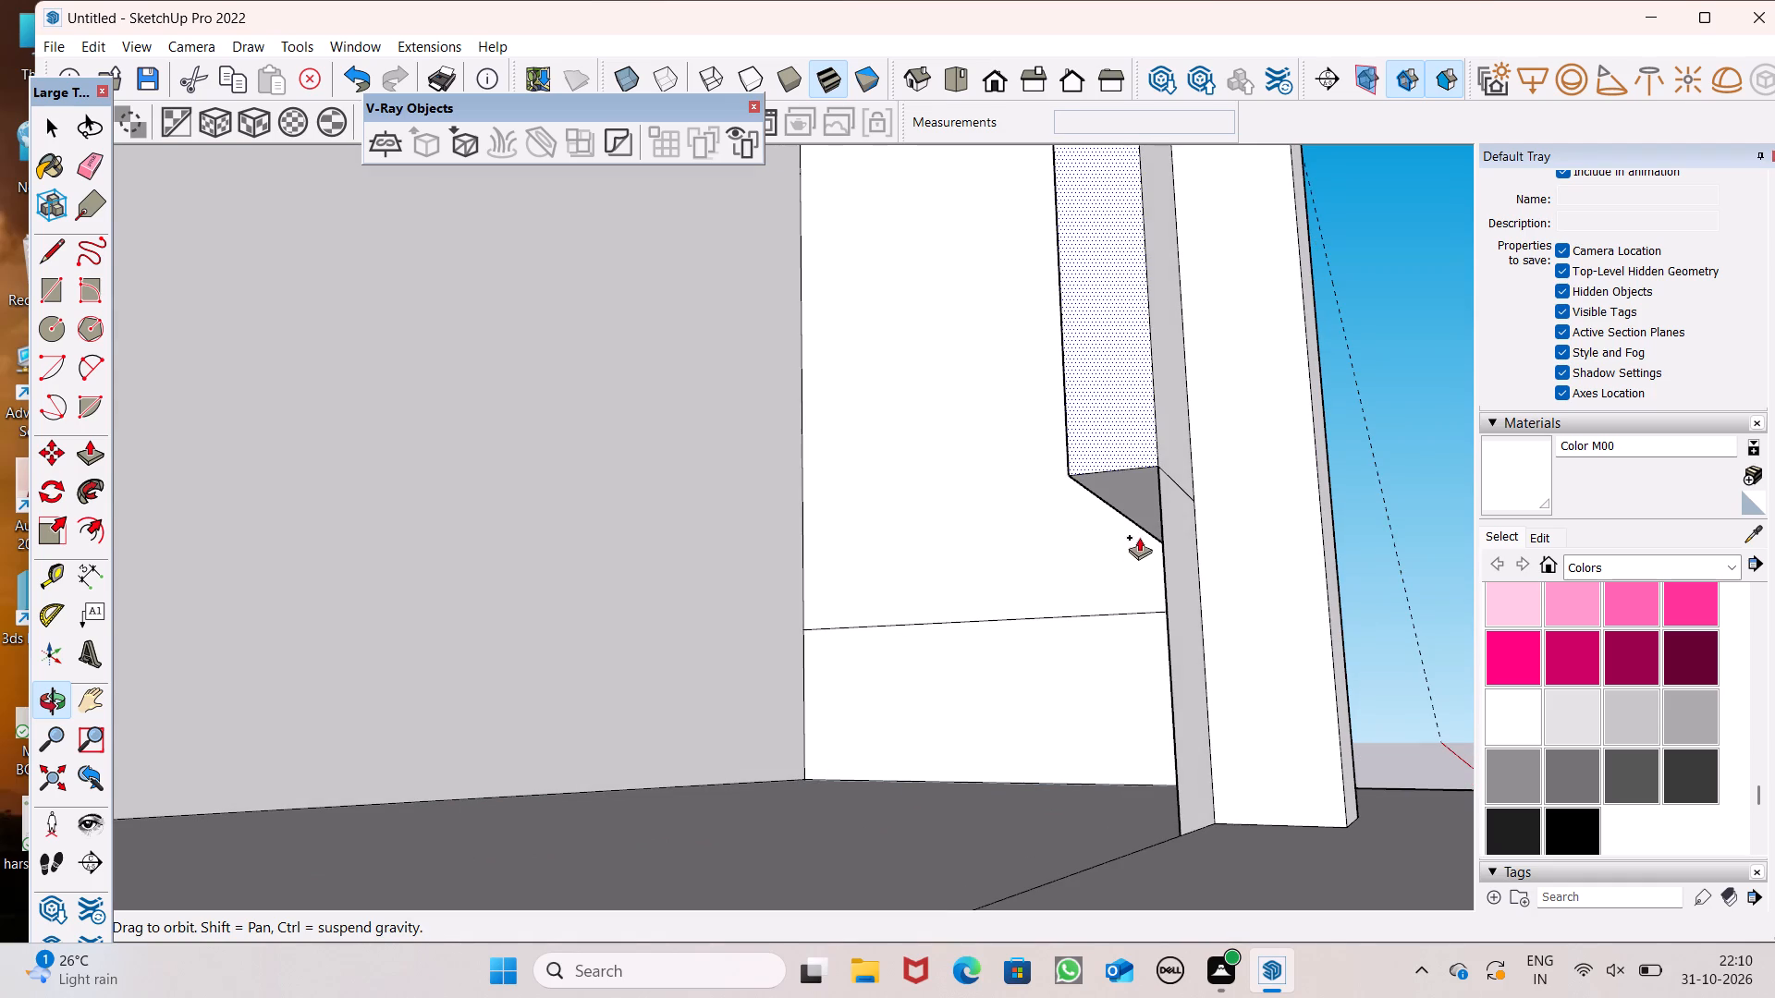
pyautogui.moveTo(1144, 497); pyautogui.dragTo(1163, 751)
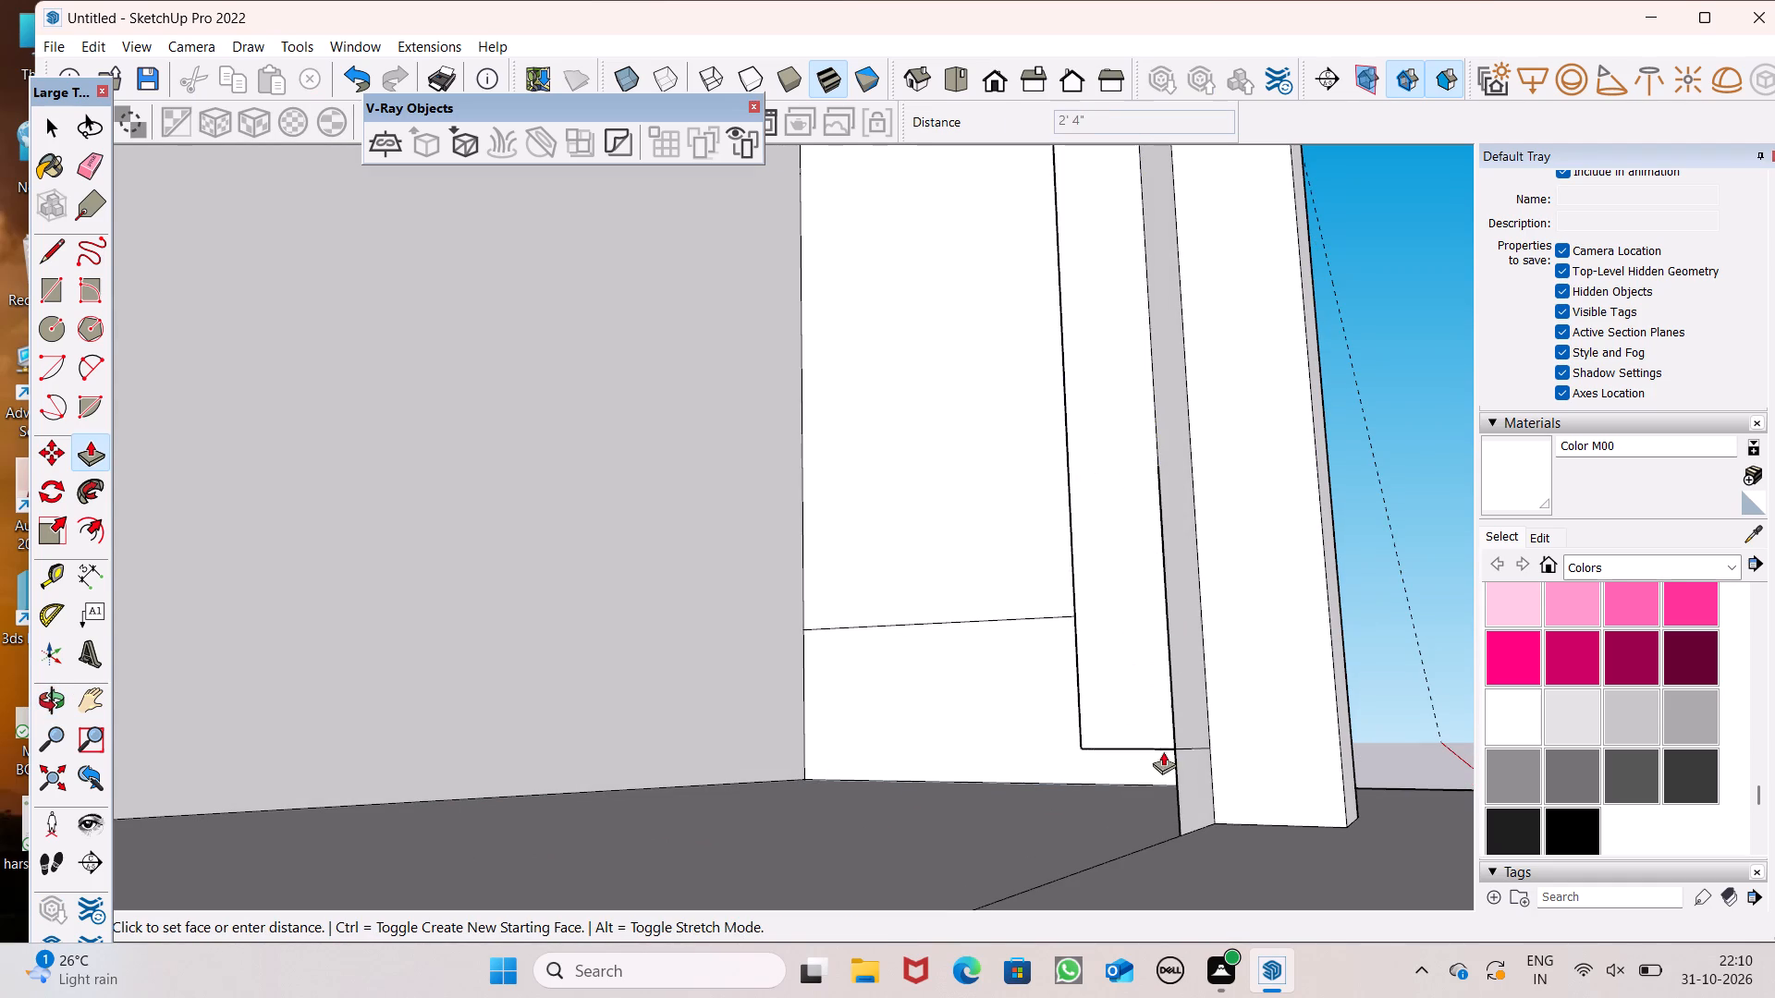
pyautogui.moveTo(1163, 751); pyautogui.dragTo(1168, 835)
# Examine the framed round-cornered opening, the ledges and the whole building from above, below and the front.
pyautogui.scroll(-4, 1124, 734)
pyautogui.moveTo(1173, 775); pyautogui.dragTo(1010, 896, button='middle')
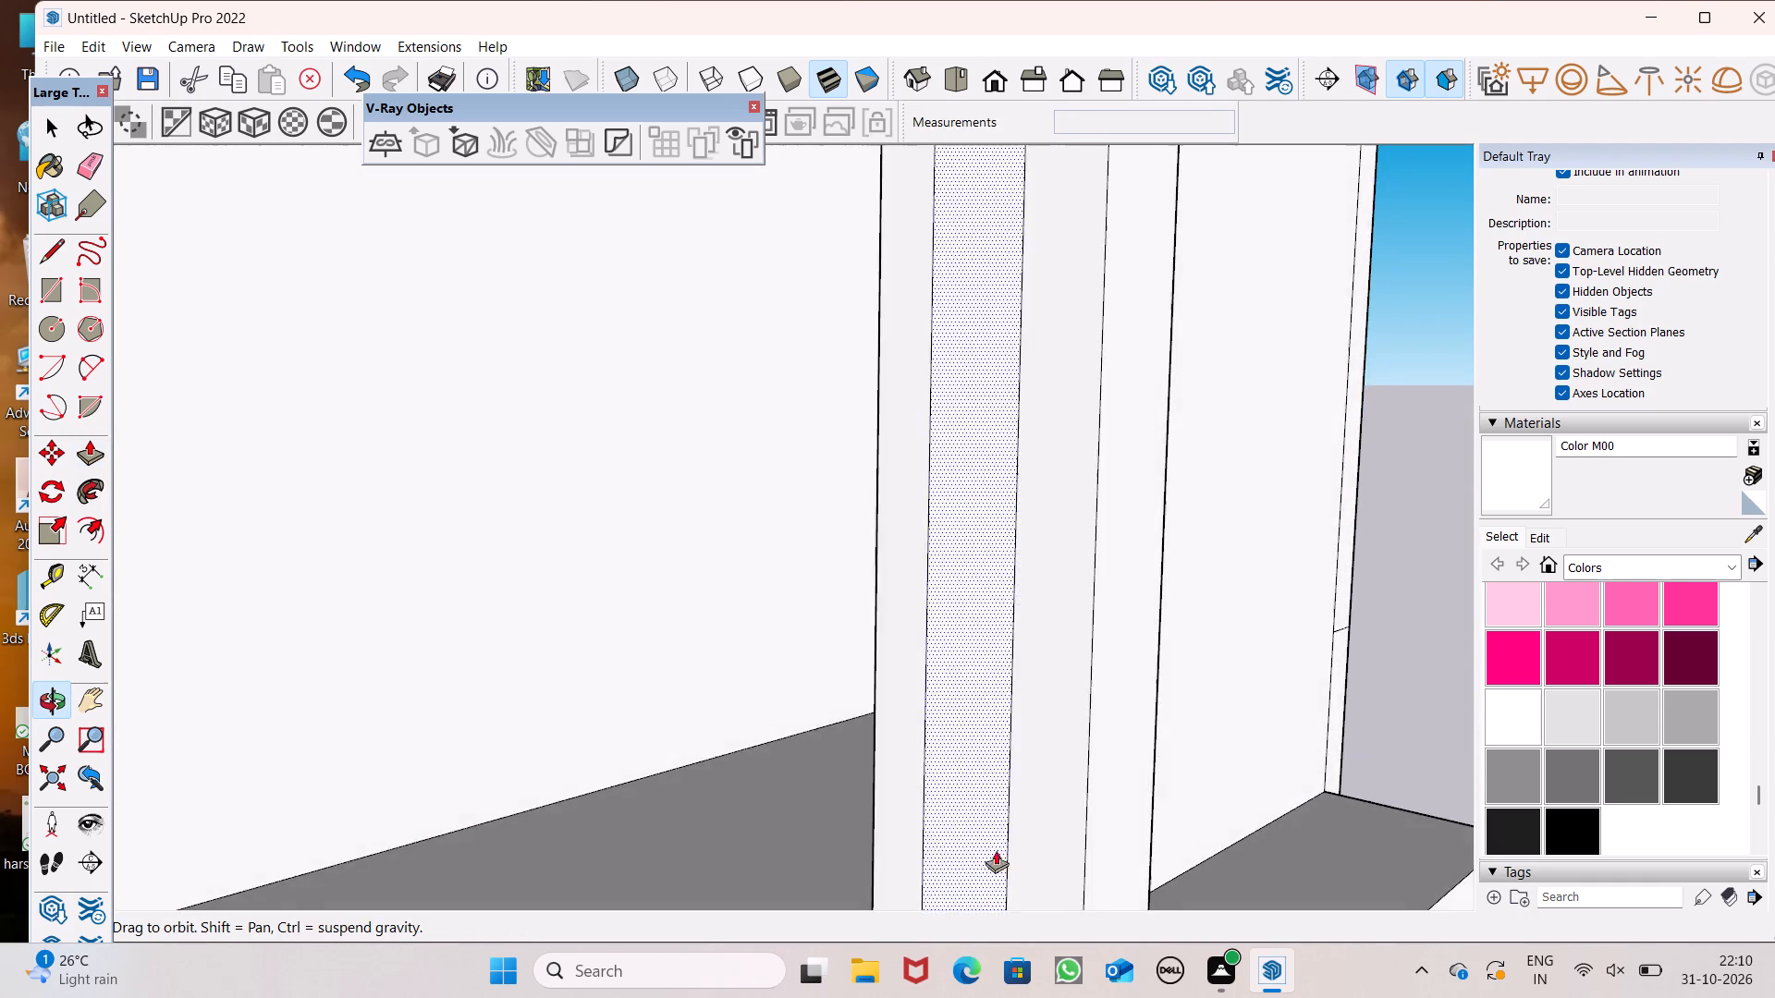
pyautogui.scroll(-6, 1062, 553)
pyautogui.keyDown('alt'); pyautogui.scroll(-6, 918, 516); pyautogui.keyUp('alt')
pyautogui.scroll(-3, 964, 530)
pyautogui.moveTo(996, 534); pyautogui.dragTo(777, 705, button='middle')
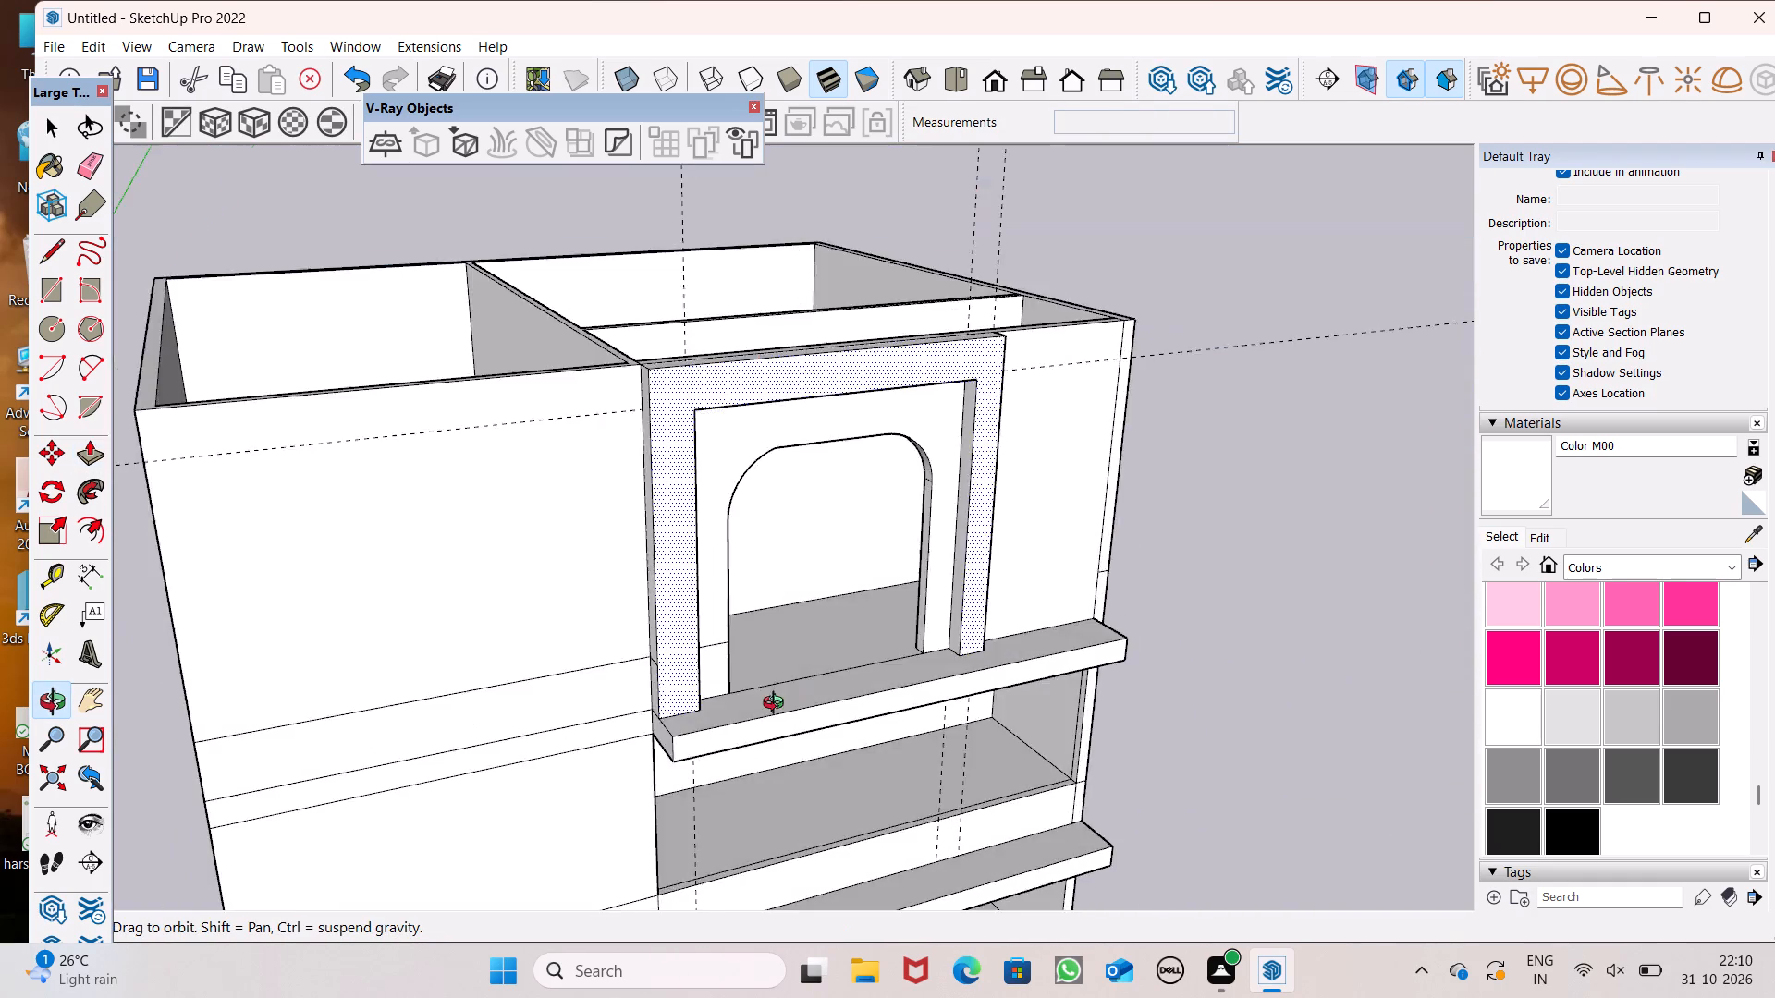
pyautogui.moveTo(777, 705); pyautogui.dragTo(561, 368, button='middle')
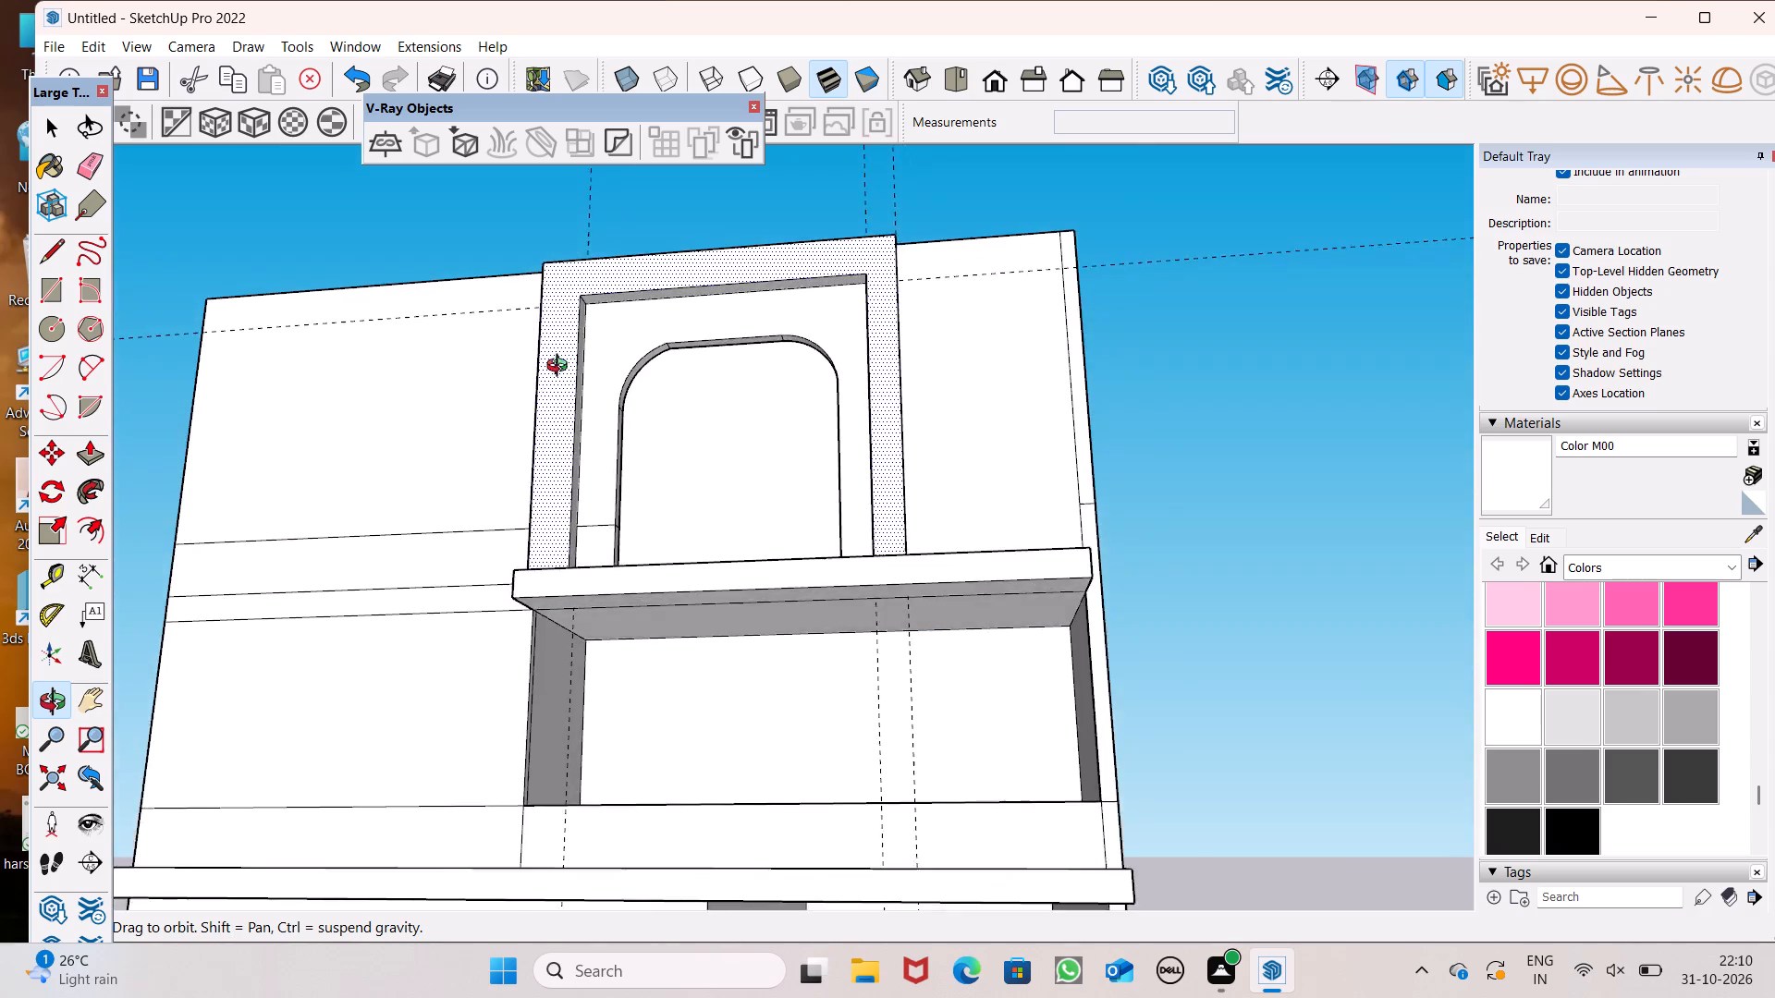
pyautogui.moveTo(561, 368); pyautogui.dragTo(539, 320, button='middle')
pyautogui.scroll(1, 561, 368)
pyautogui.scroll(6, 763, 307)
pyautogui.scroll(-6, 753, 319)
pyautogui.moveTo(771, 390); pyautogui.dragTo(807, 451, button='middle')
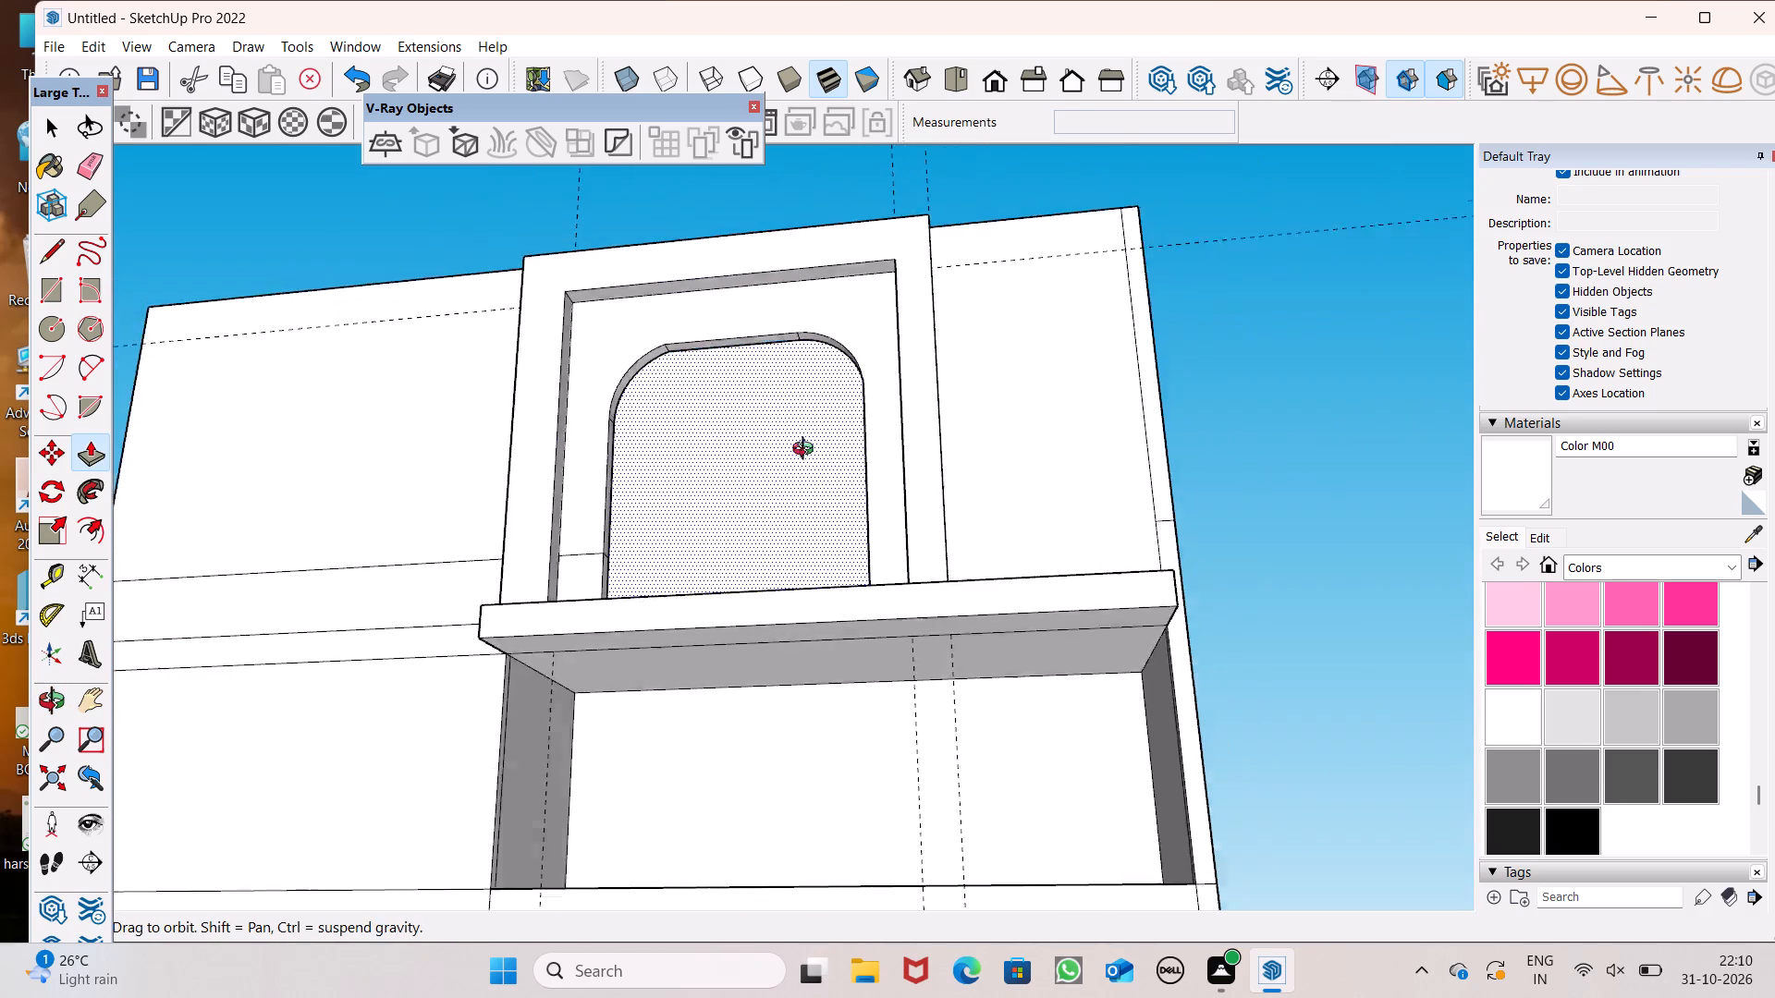
pyautogui.moveTo(807, 451); pyautogui.dragTo(873, 555, button='middle')
pyautogui.scroll(-5, 691, 470)
pyautogui.moveTo(673, 471); pyautogui.dragTo(575, 663, button='middle')
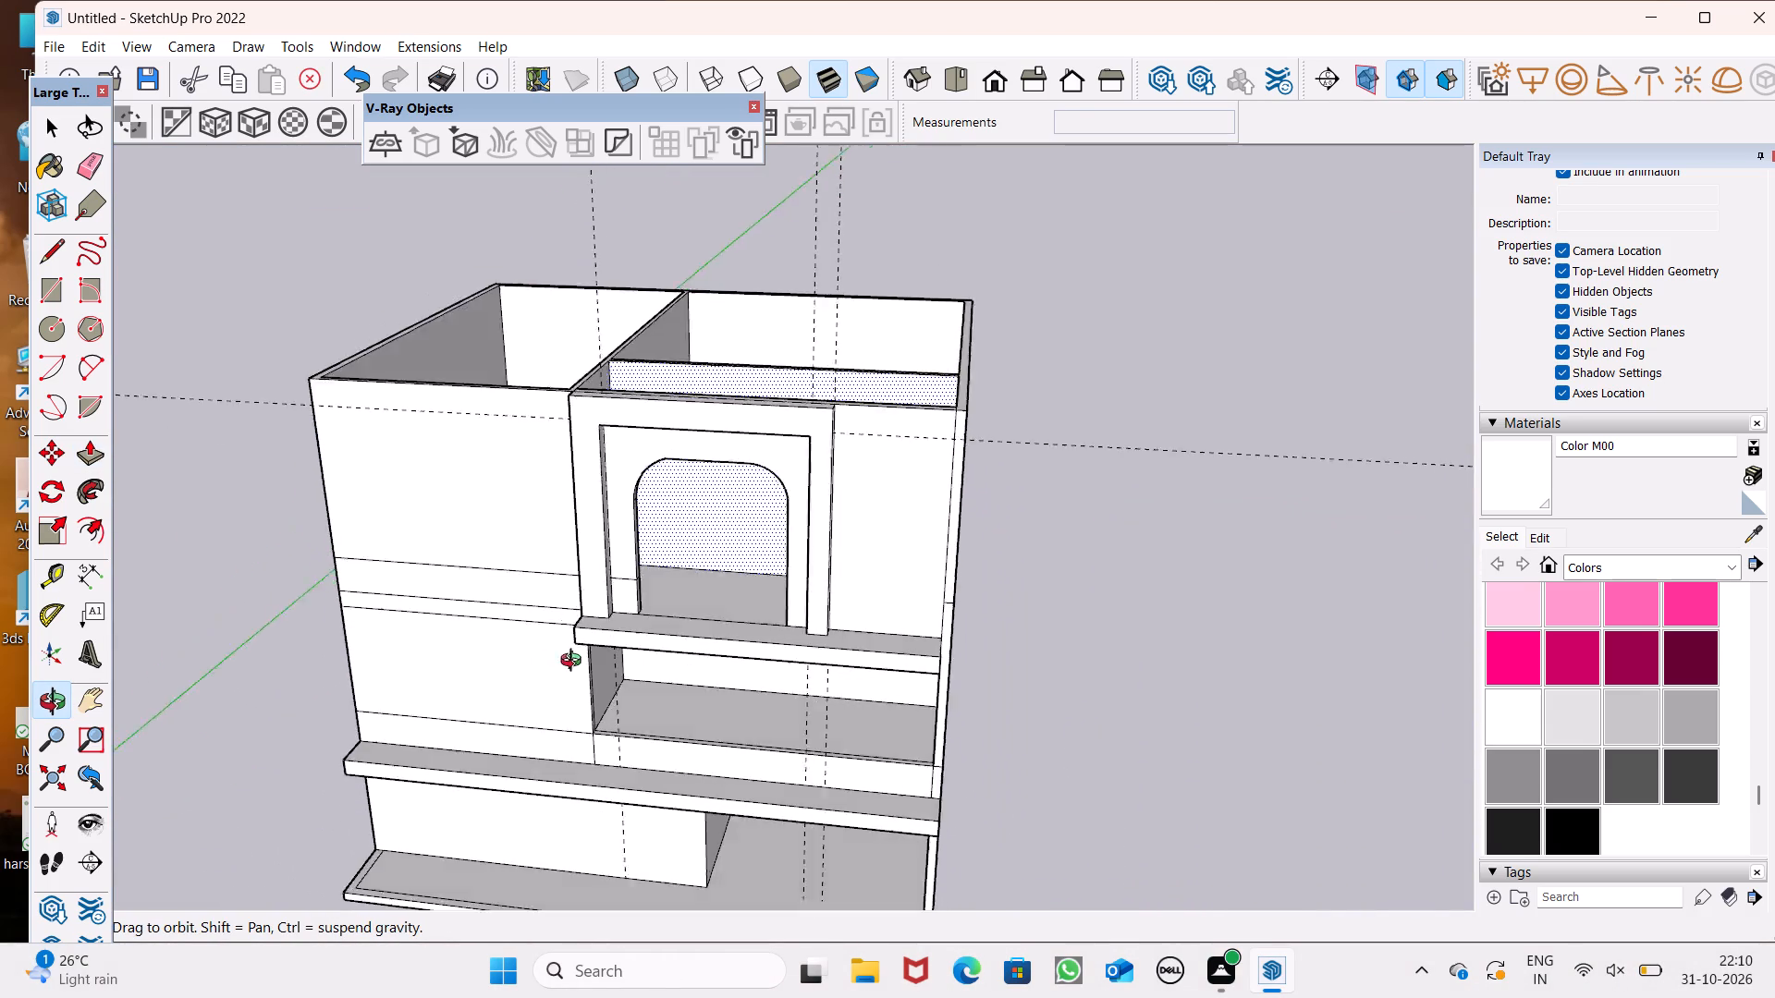
pyautogui.moveTo(575, 663); pyautogui.dragTo(720, 769, button='middle')
pyautogui.scroll(-6, 671, 543)
# Erase the dashed construction guides crossing the building: the horizontal one and the three running vertically through the front.
pyautogui.moveTo(308, 492); pyautogui.dragTo(250, 454)
pyautogui.press('space')
pyautogui.click(247, 440)
pyautogui.moveTo(251, 459); pyautogui.dragTo(200, 396, button='middle')
pyautogui.click(90, 157)
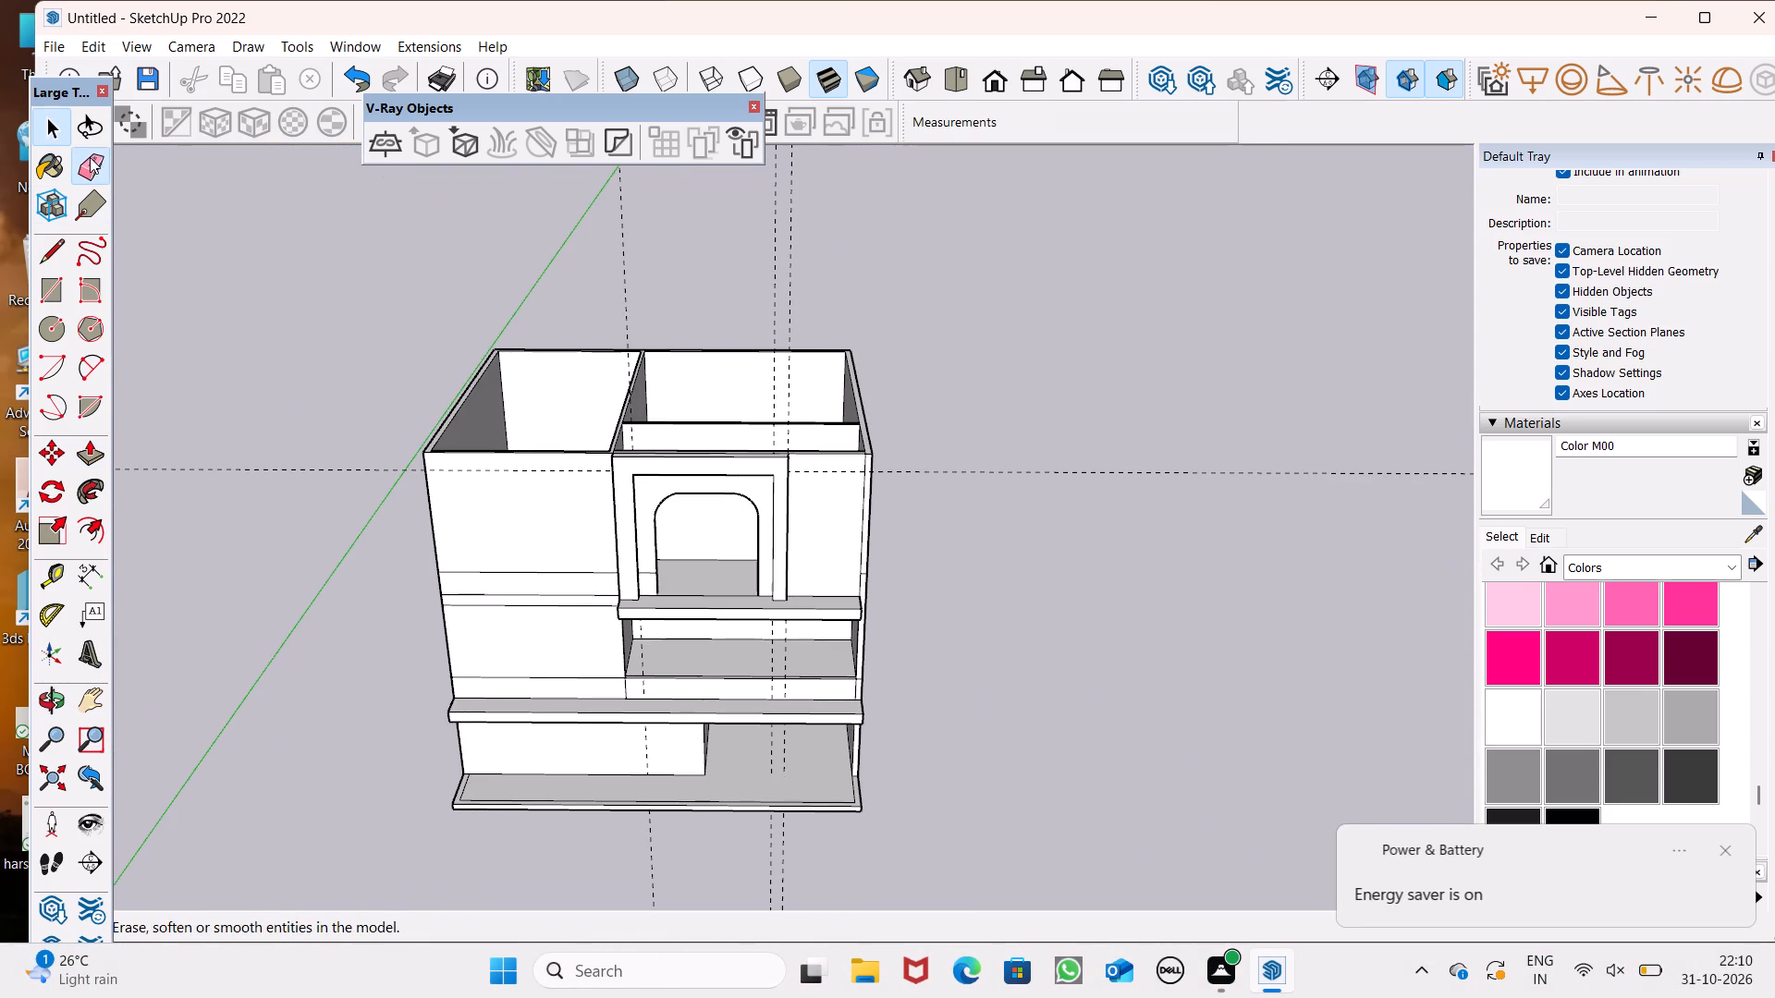
pyautogui.moveTo(288, 412); pyautogui.dragTo(281, 484)
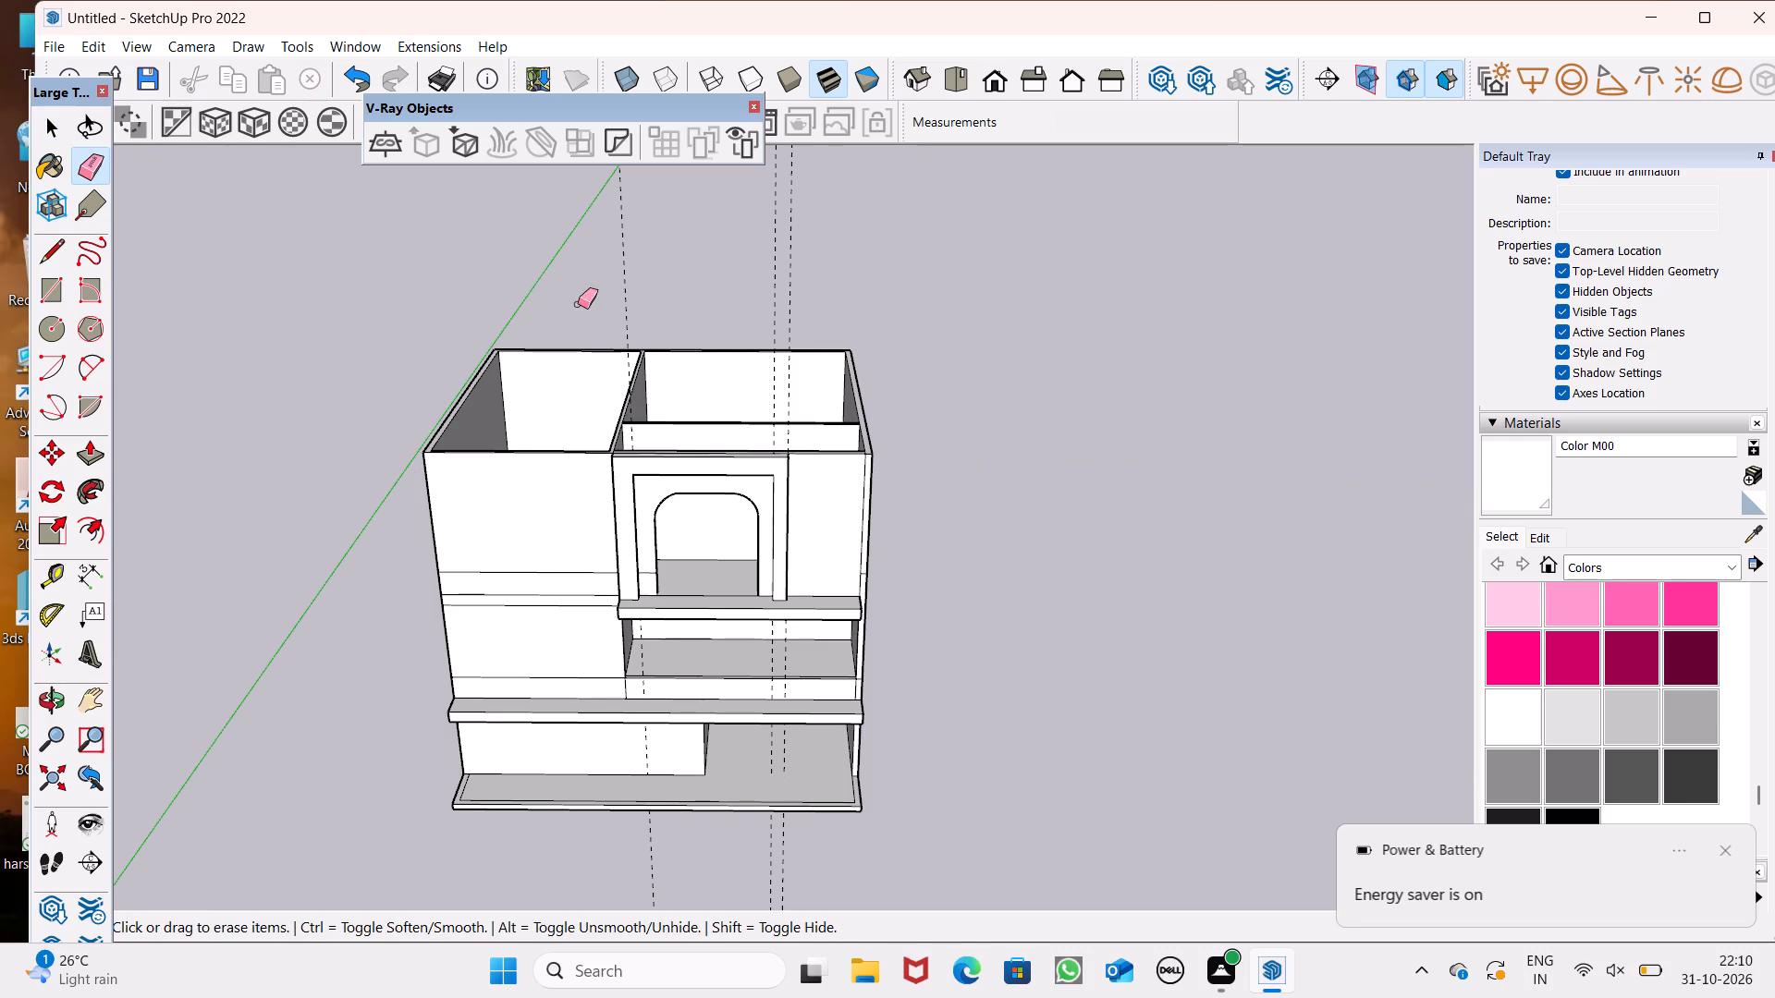
pyautogui.moveTo(581, 301); pyautogui.dragTo(612, 291)
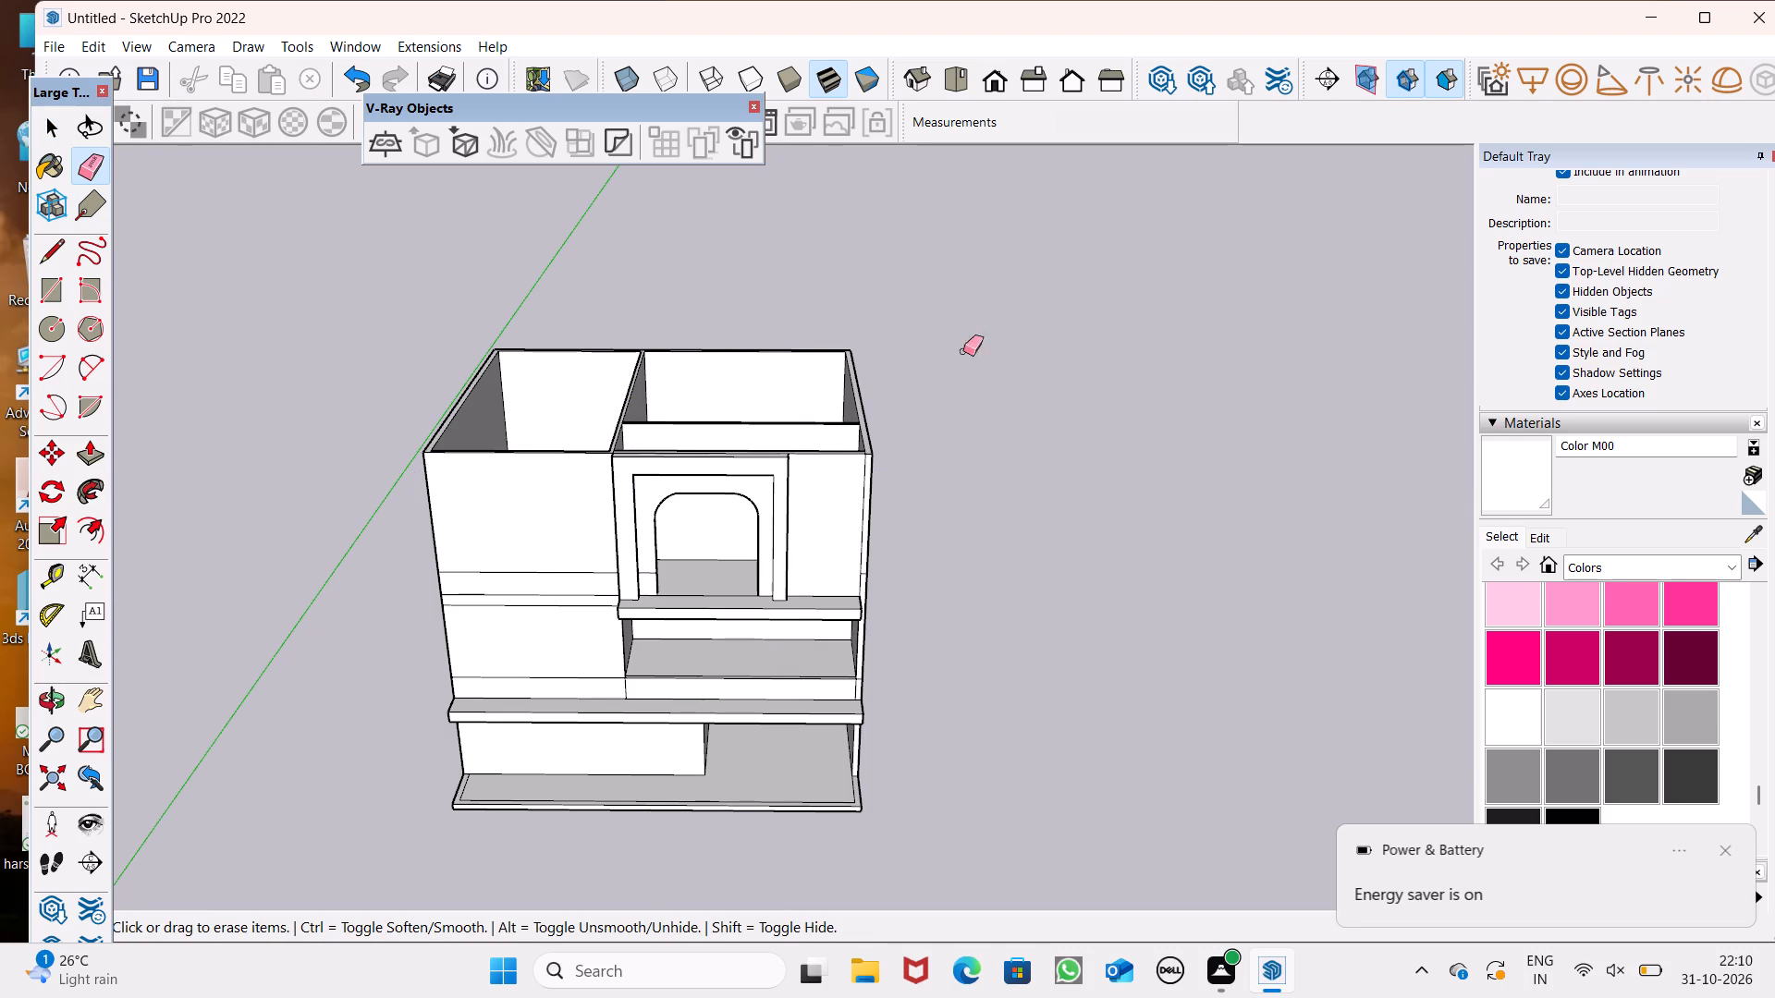
pyautogui.scroll(-1, 1010, 527)
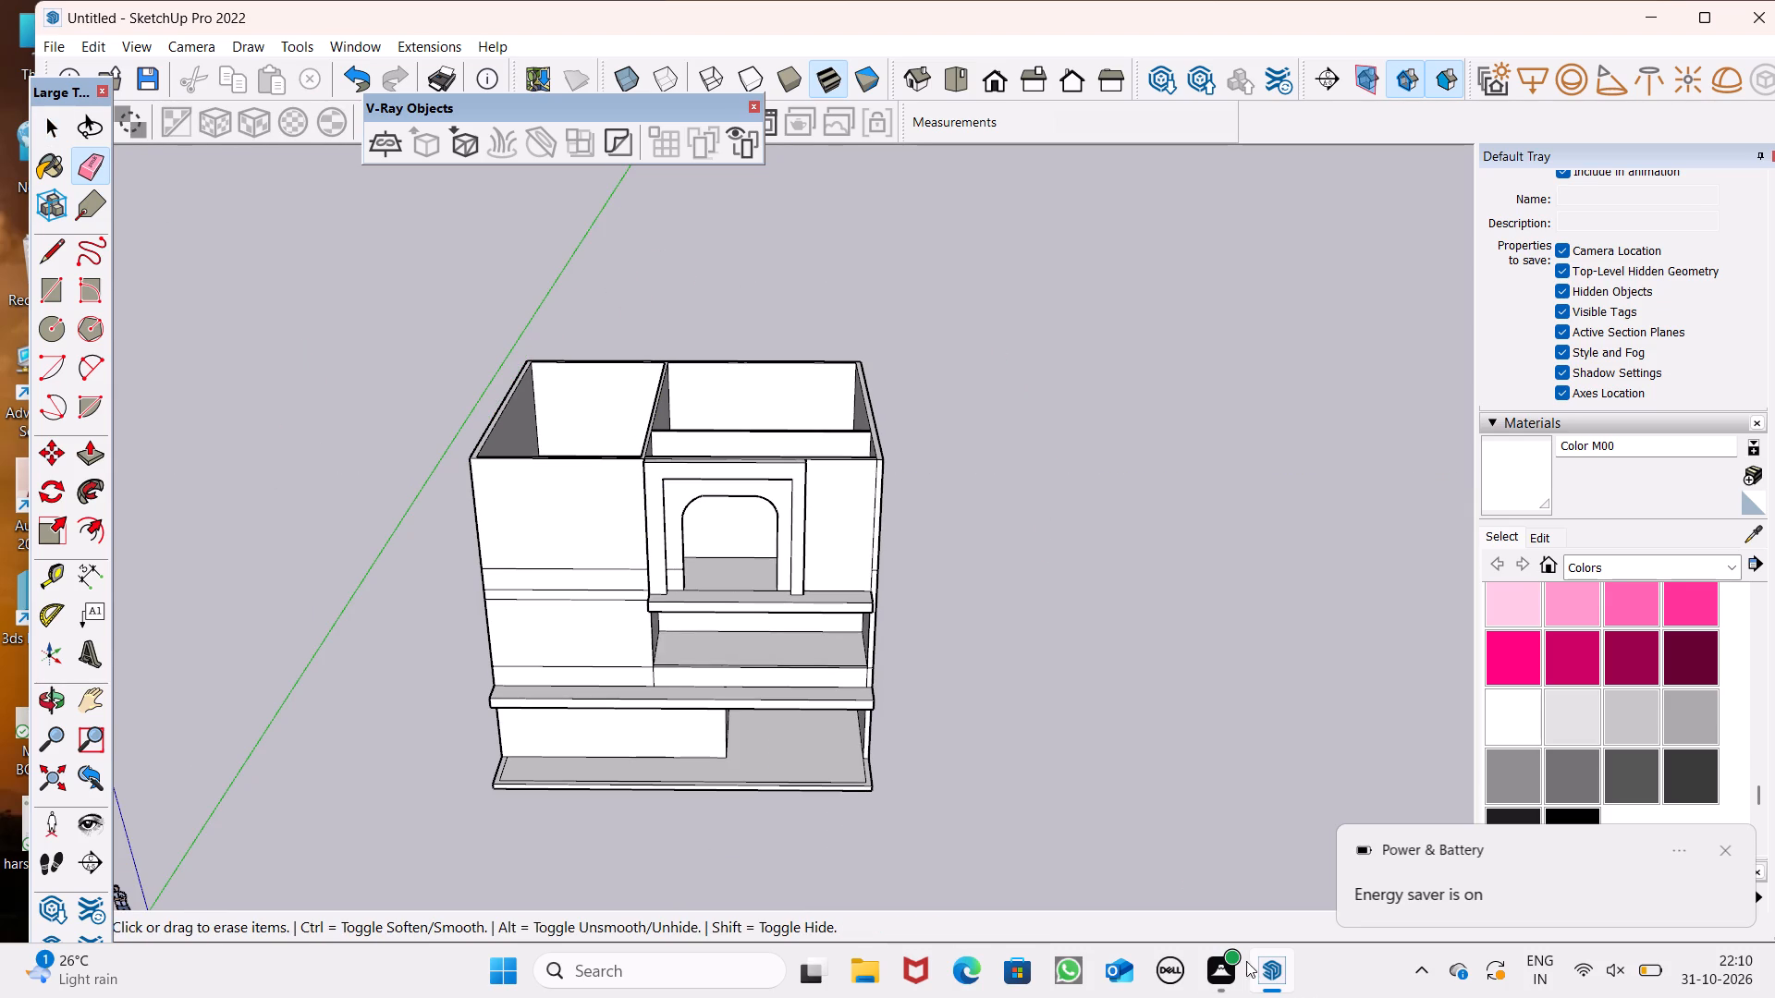
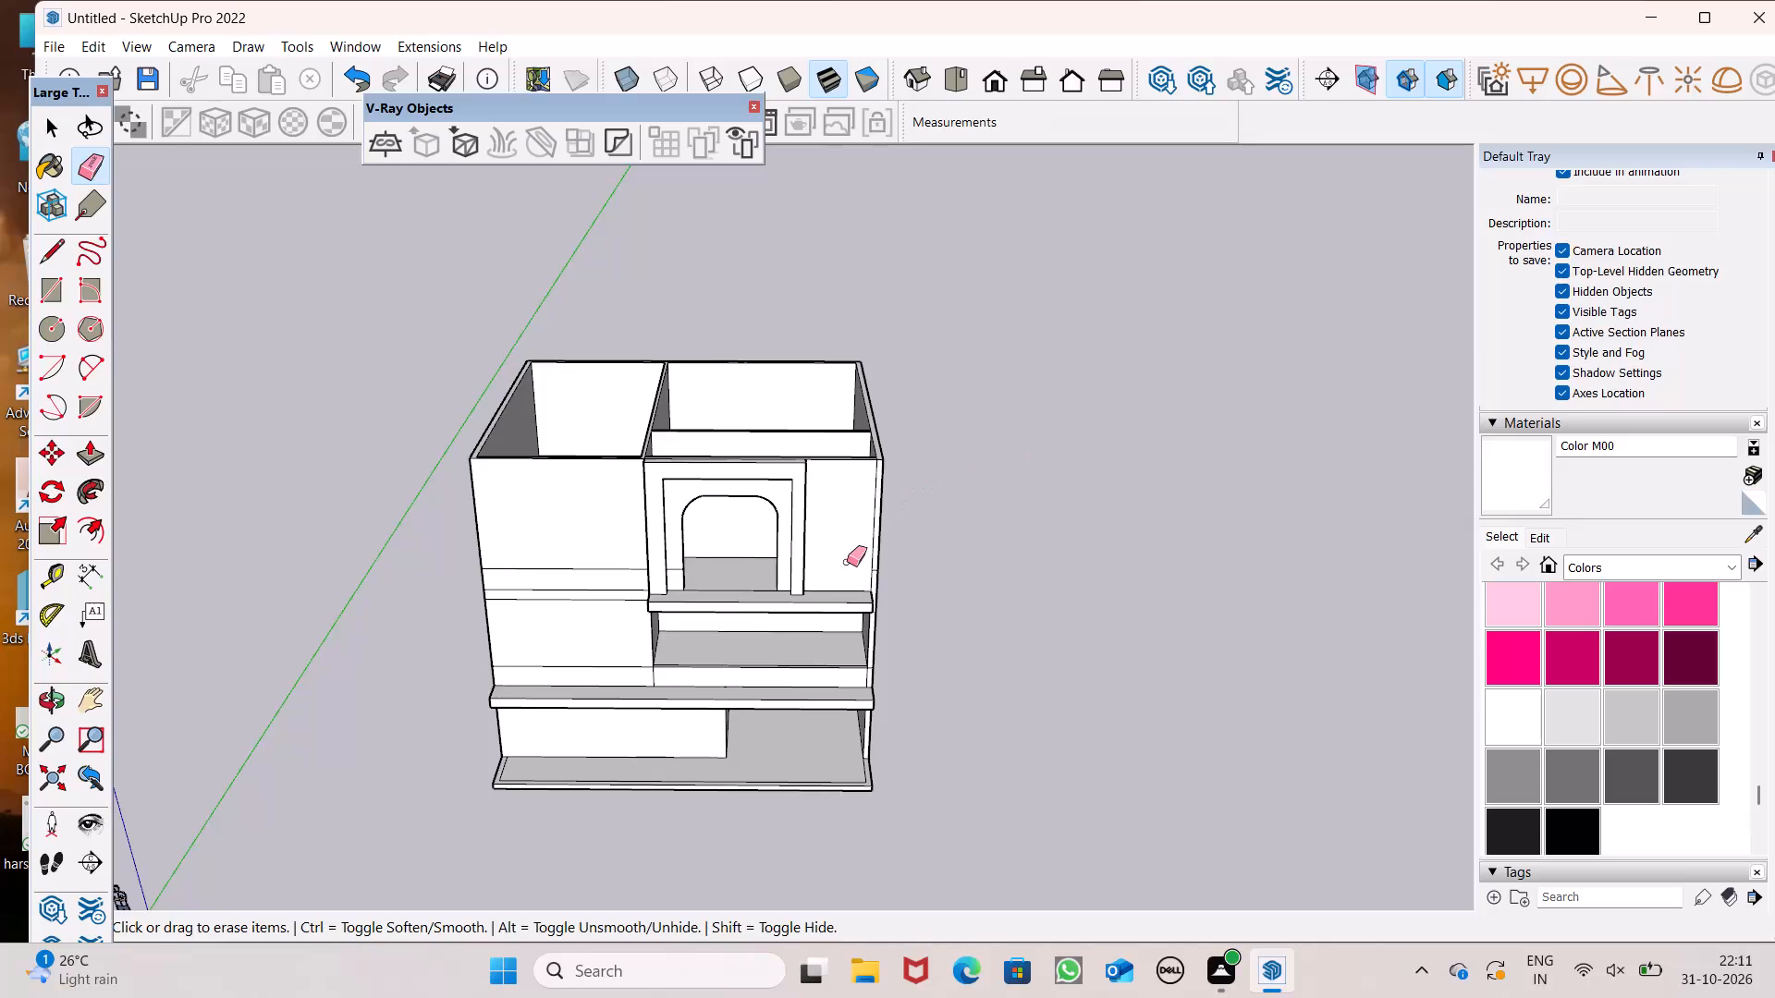
# Draw a rectangle about 12' 2" high by 9' 4" wide on the back wall behind the round-cornered opening, down to the floor.
pyautogui.moveTo(844, 567); pyautogui.dragTo(807, 470, button='middle')
pyautogui.scroll(3, 694, 530)
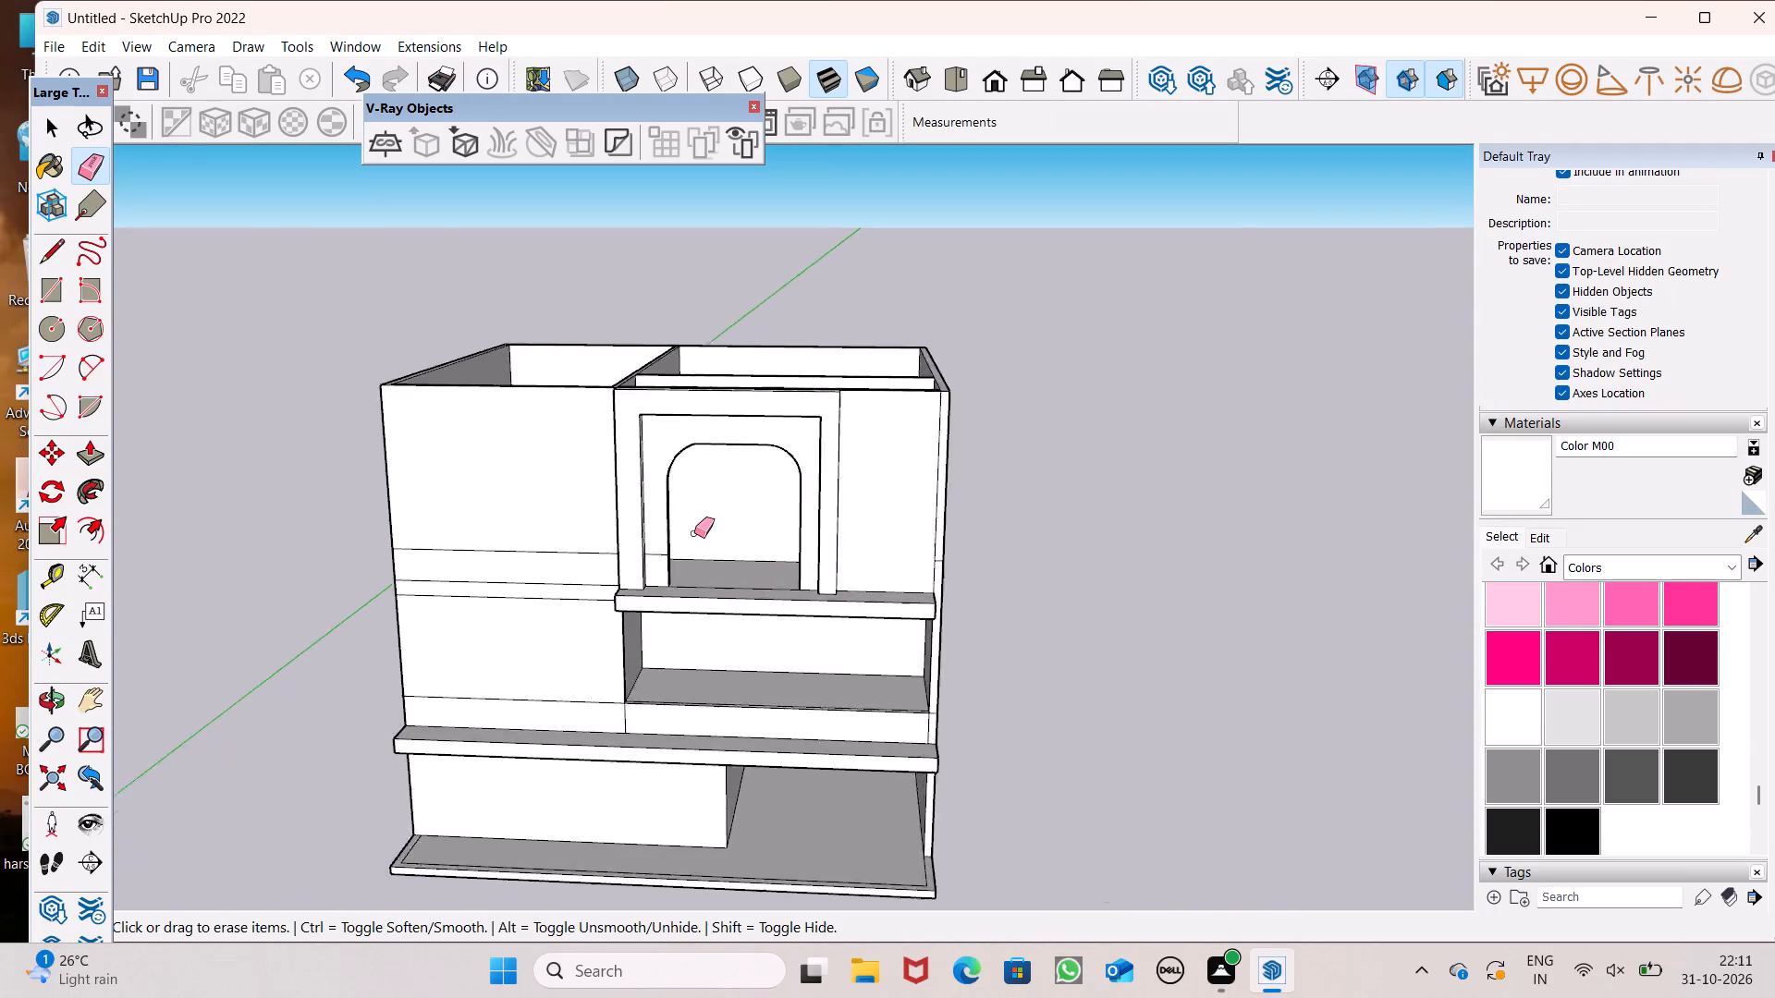
pyautogui.scroll(6, 694, 533)
pyautogui.moveTo(830, 844); pyautogui.dragTo(661, 879, button='middle')
pyautogui.scroll(1, 830, 844)
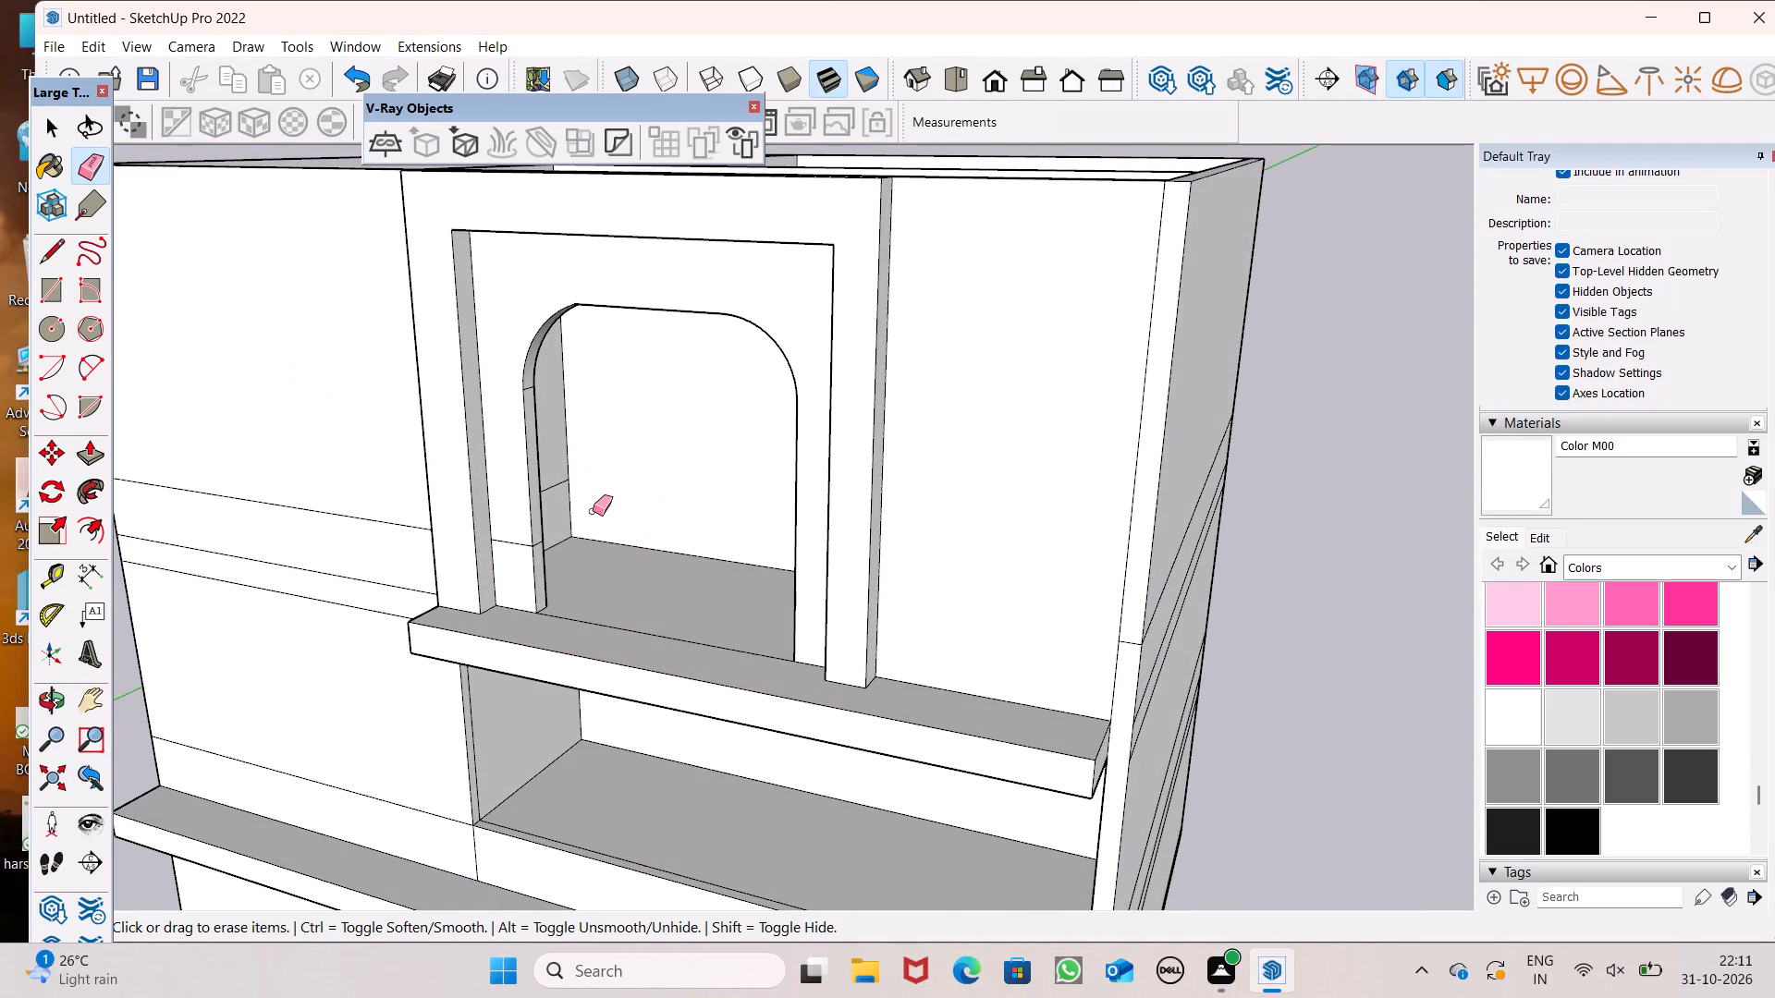
pyautogui.scroll(-1, 593, 511)
pyautogui.moveTo(1004, 574); pyautogui.dragTo(1404, 422, button='middle')
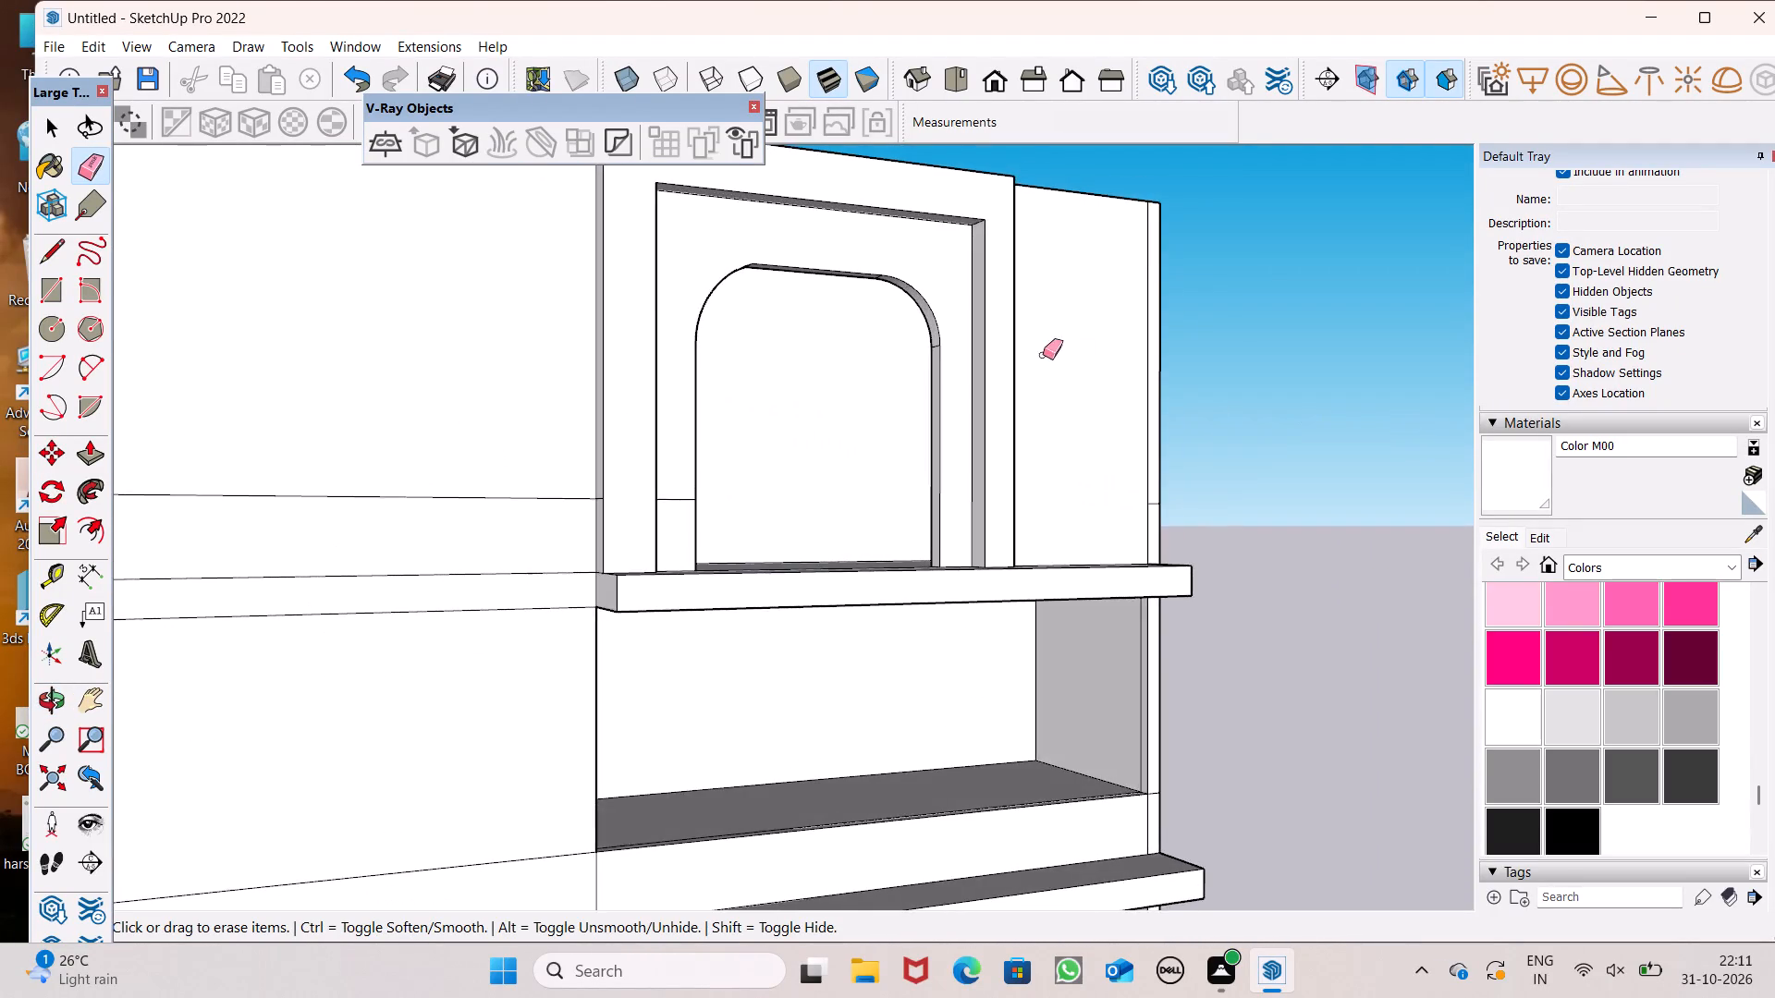
pyautogui.scroll(5, 1043, 355)
pyautogui.scroll(-3, 965, 355)
pyautogui.moveTo(934, 394); pyautogui.dragTo(624, 423, button='middle')
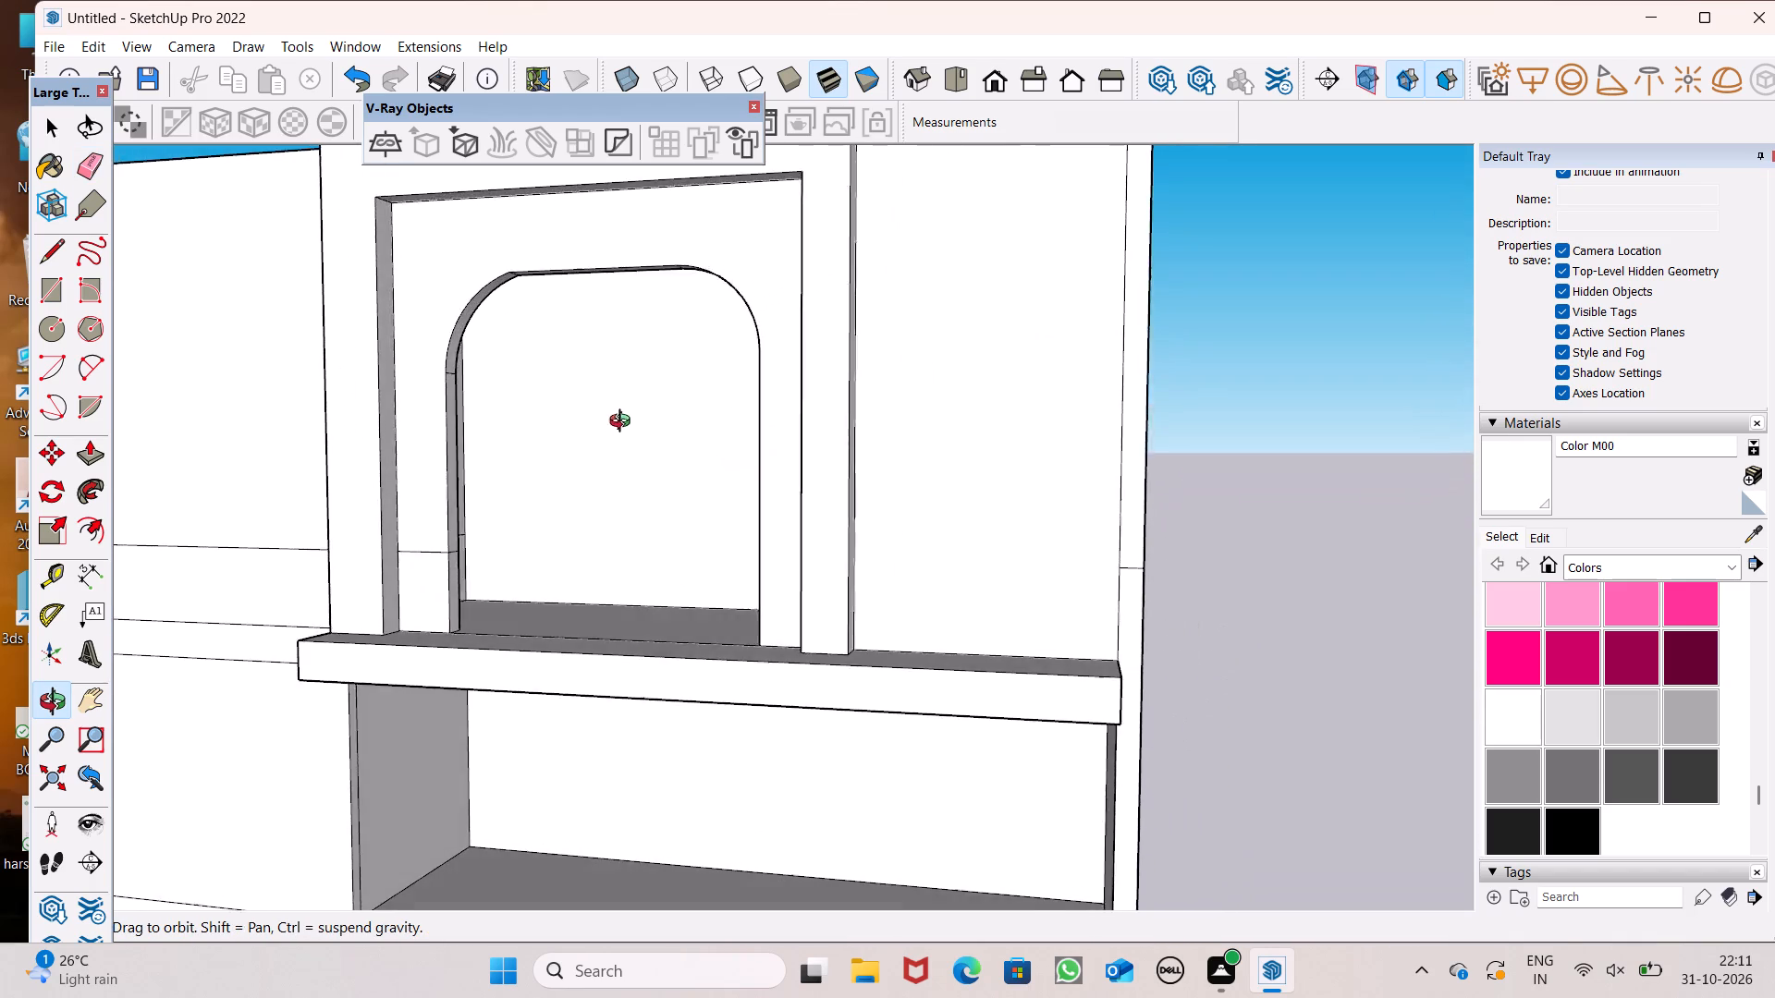
pyautogui.moveTo(624, 423); pyautogui.dragTo(670, 391, button='middle')
pyautogui.click(61, 304)
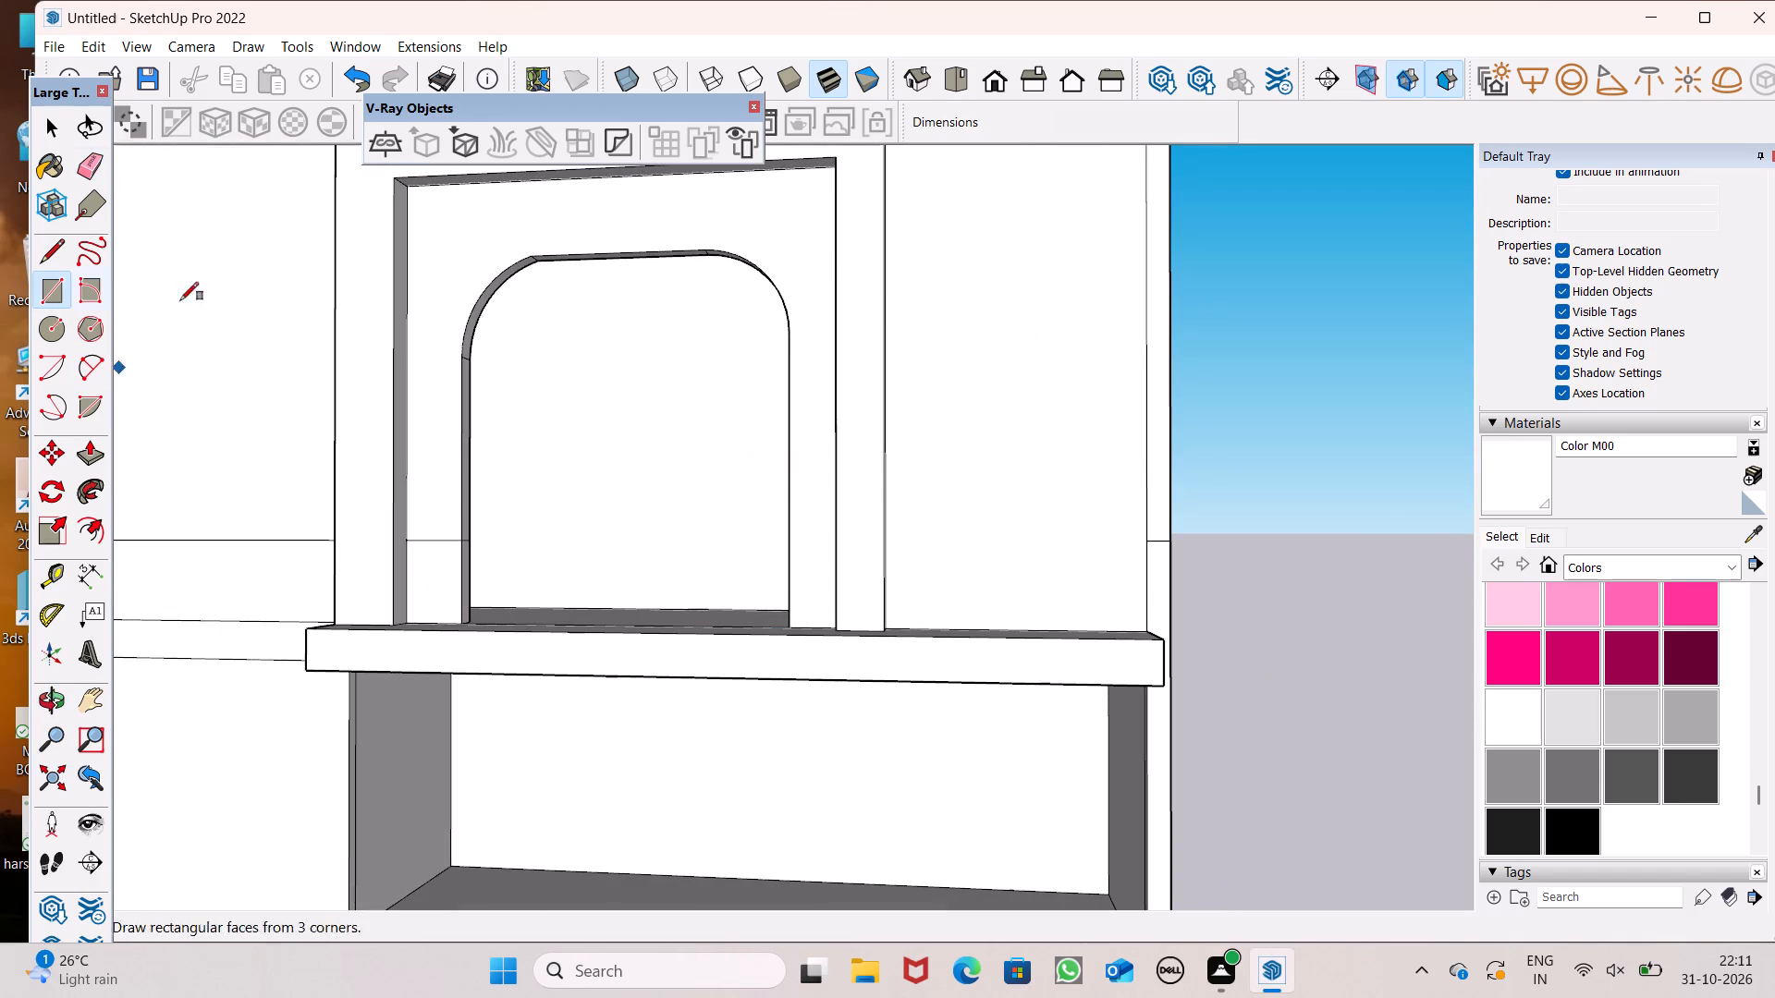
pyautogui.scroll(2, 508, 340)
pyautogui.click(553, 327)
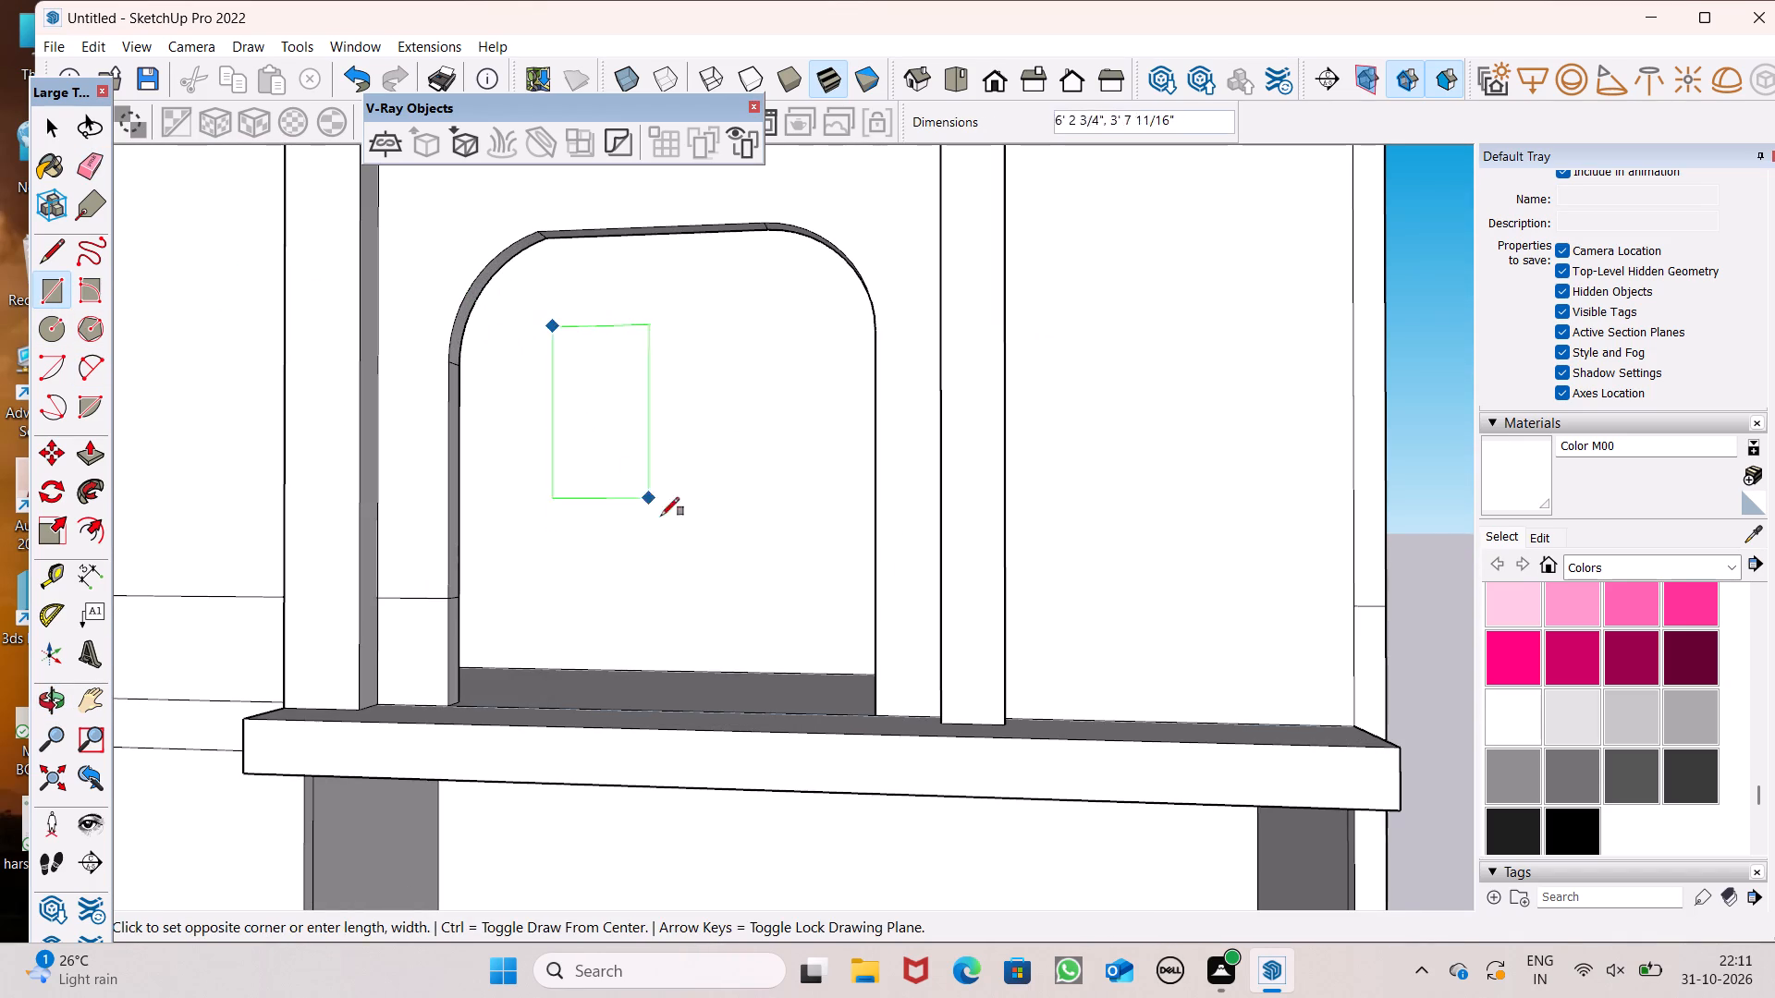
pyautogui.moveTo(701, 578); pyautogui.dragTo(775, 695, button='middle')
pyautogui.scroll(1, 773, 699)
pyautogui.click(843, 697)
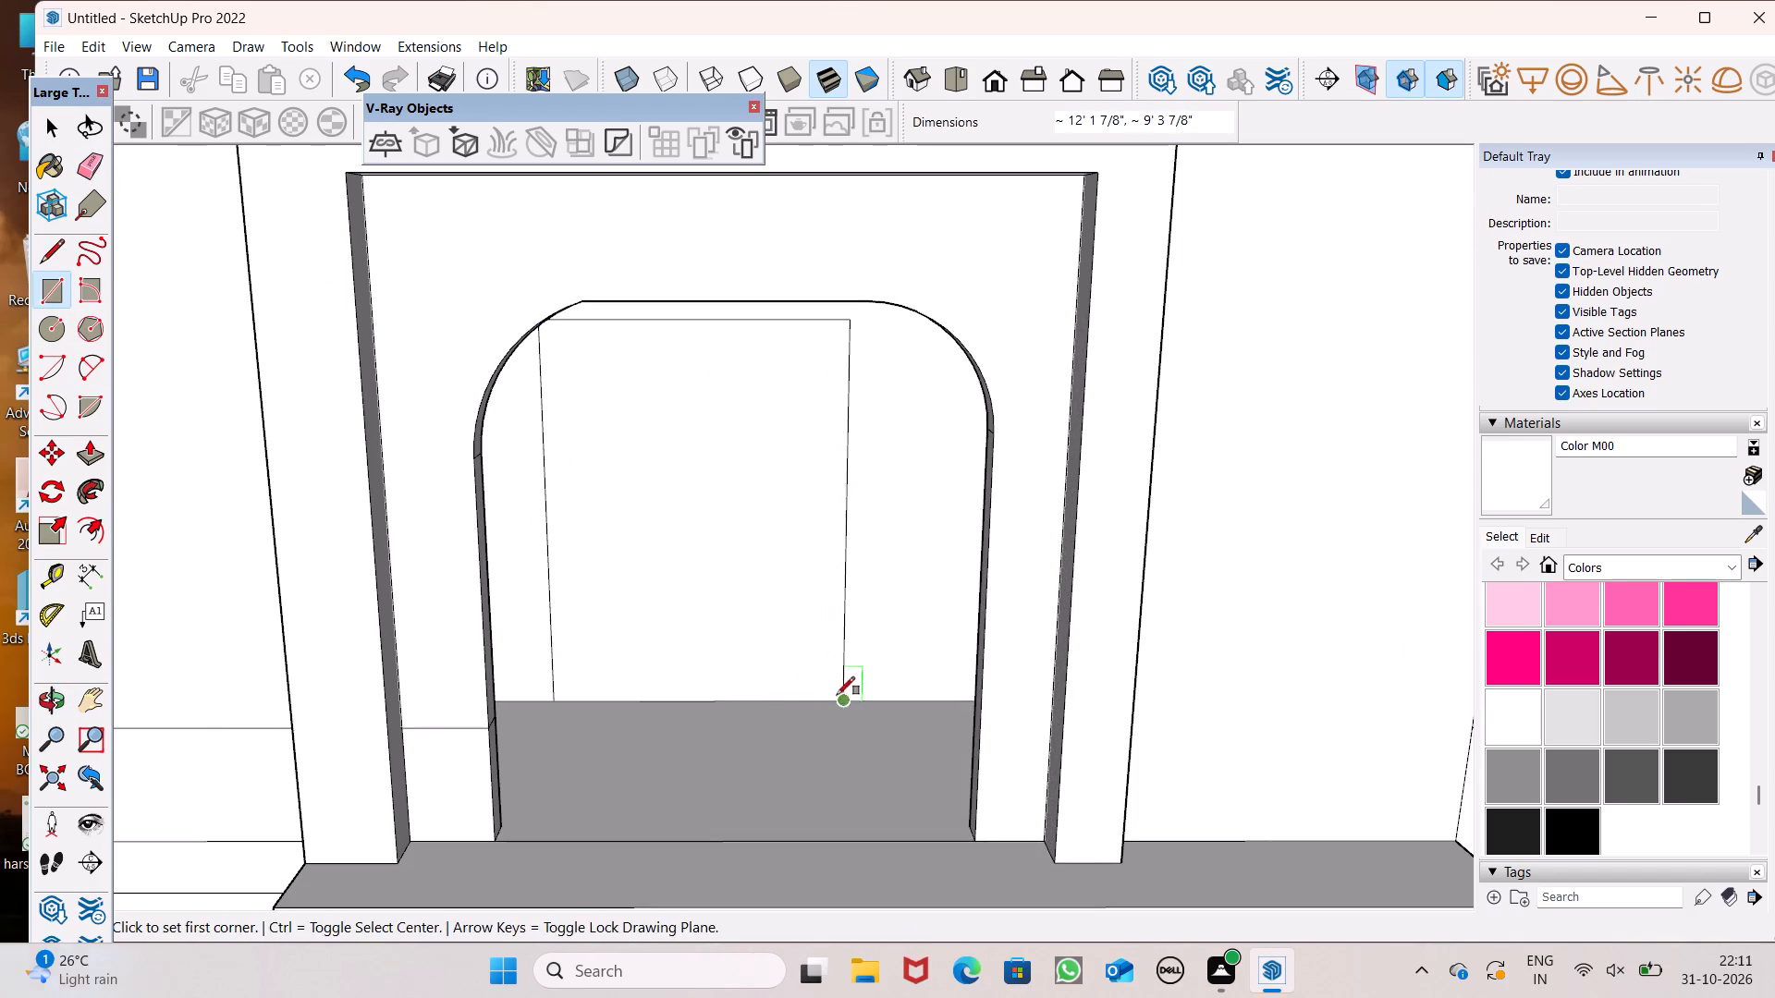
pyautogui.moveTo(835, 689); pyautogui.dragTo(765, 586, button='middle')
pyautogui.scroll(-4, 877, 637)
pyautogui.moveTo(880, 631); pyautogui.dragTo(937, 678, button='middle')
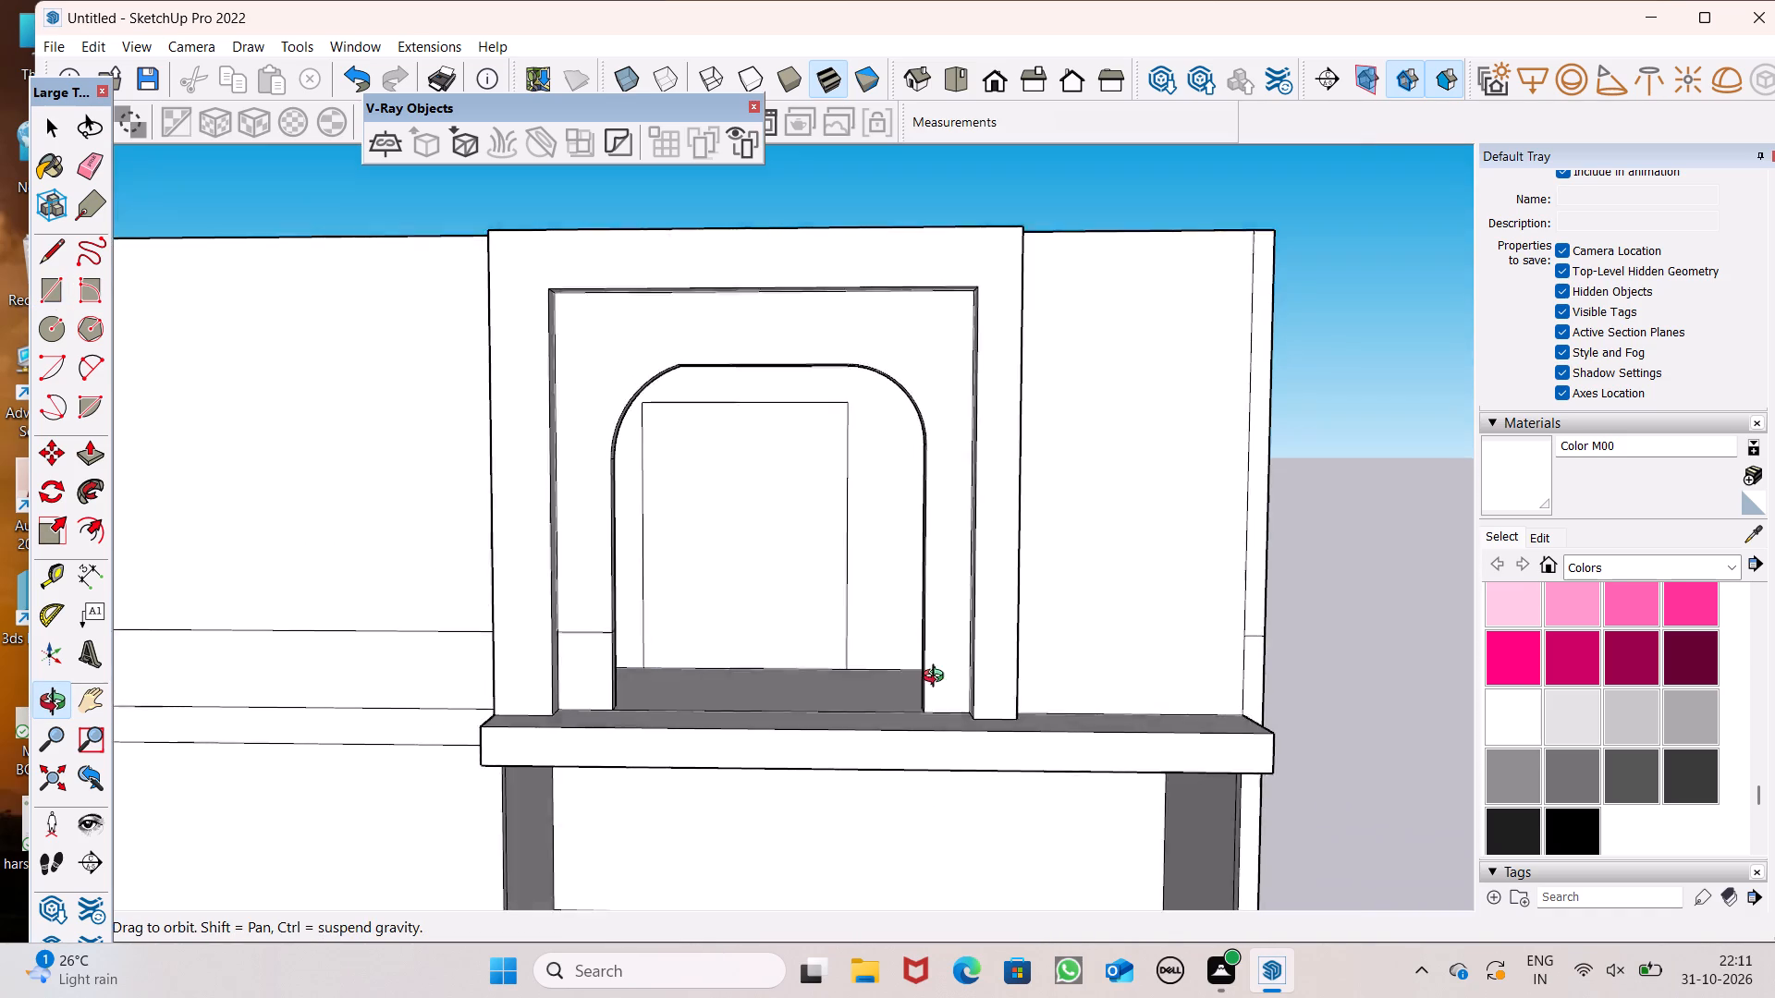
pyautogui.moveTo(937, 678); pyautogui.dragTo(921, 702, button='middle')
pyautogui.press('space')
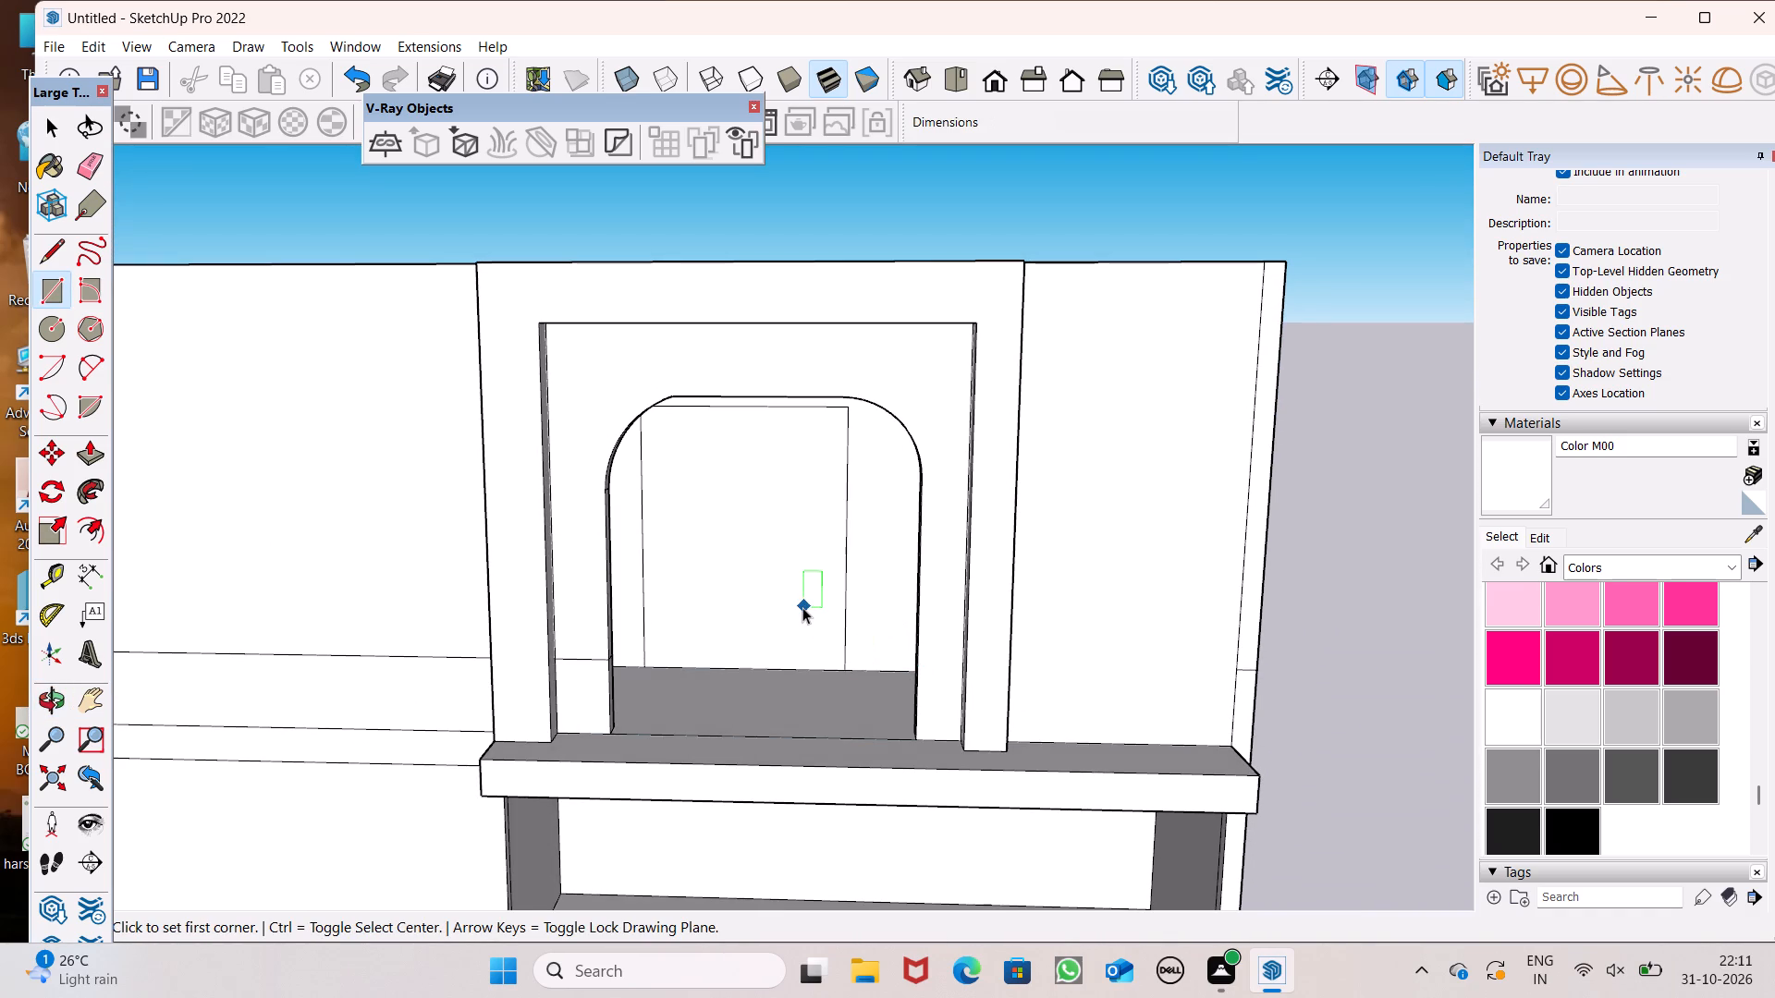
# Push/Pull the lower jamb face about 11' 10 9/16" across the round-cornered opening to form a low wall along its base.
pyautogui.scroll(-1, 802, 607)
pyautogui.moveTo(839, 711); pyautogui.dragTo(826, 809, button='middle')
pyautogui.scroll(-1, 657, 602)
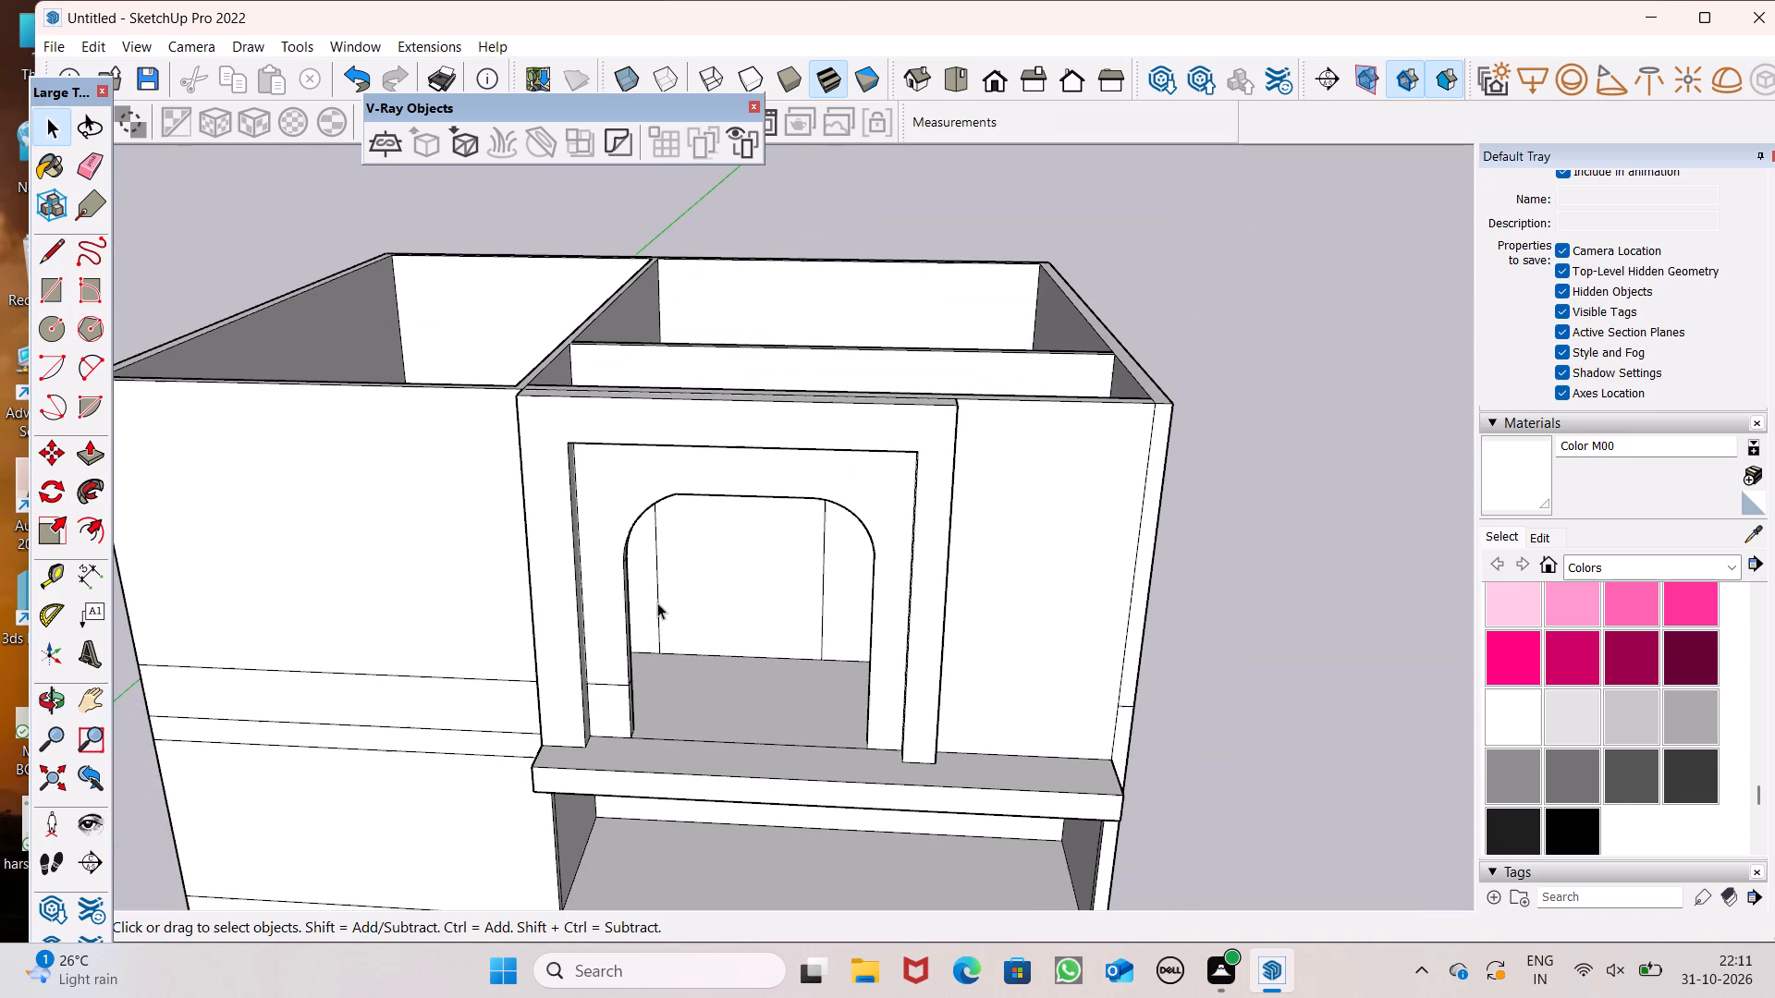
pyautogui.moveTo(645, 713); pyautogui.dragTo(597, 736, button='middle')
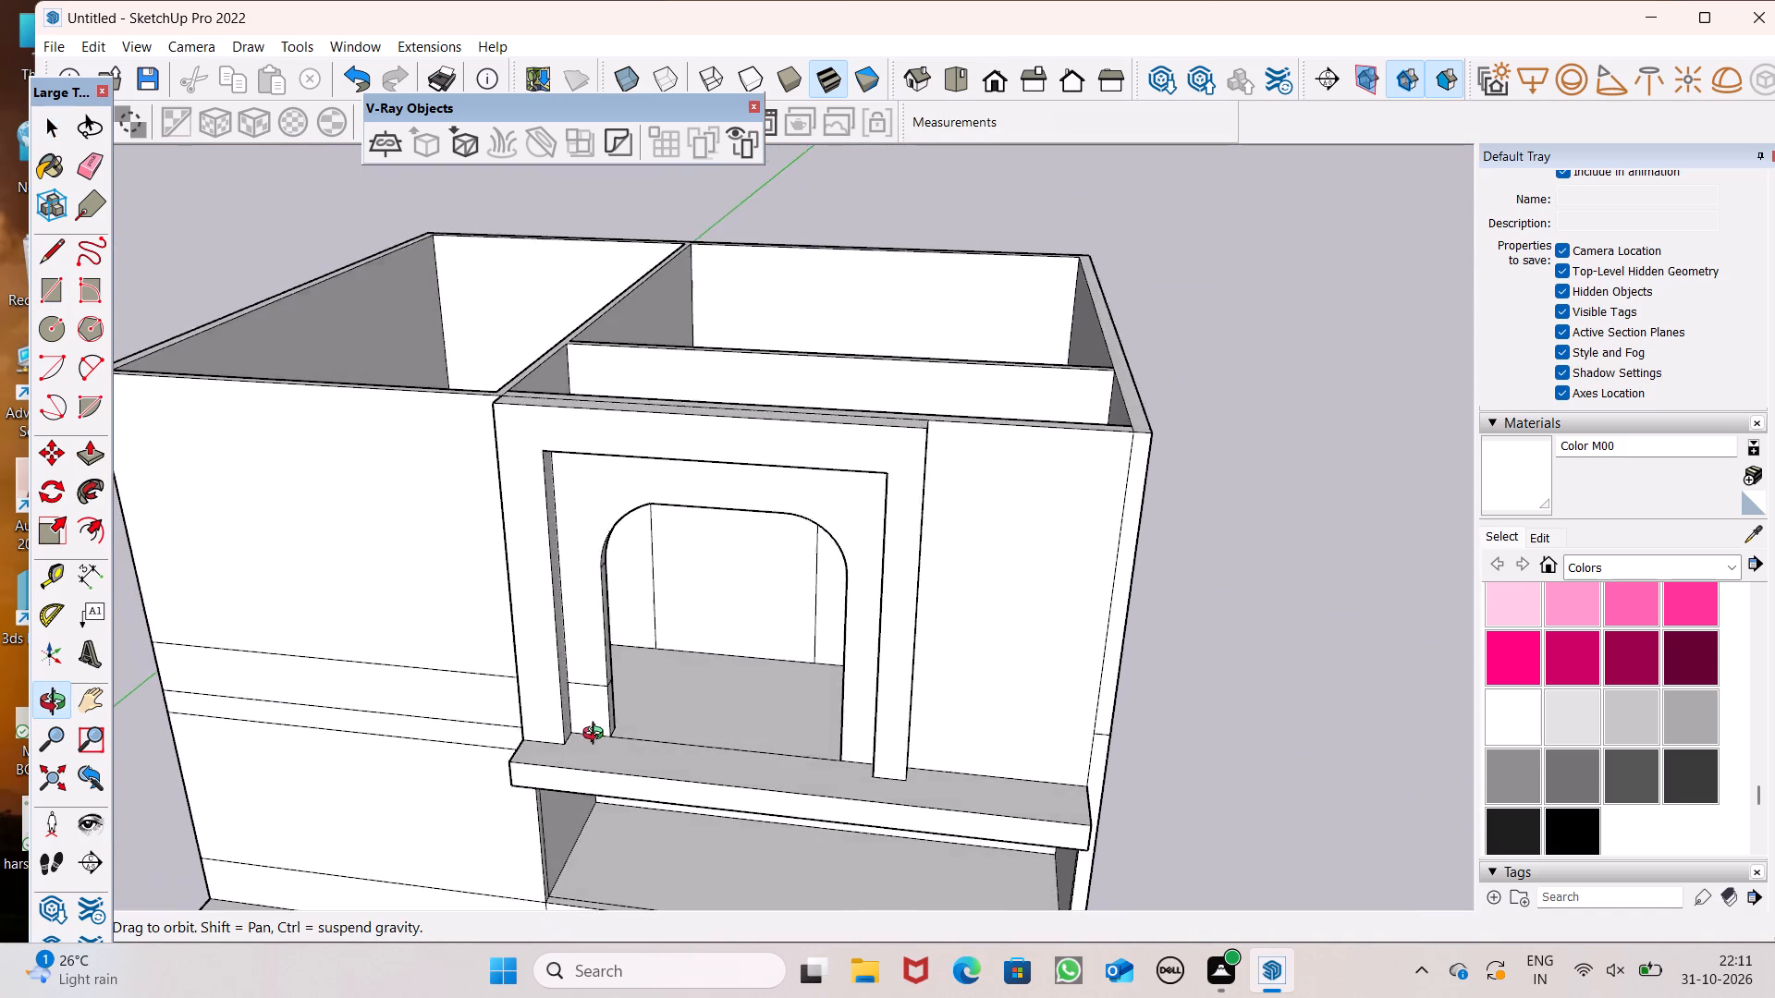
pyautogui.moveTo(597, 736); pyautogui.dragTo(583, 734, button='middle')
pyautogui.scroll(1, 633, 713)
pyautogui.moveTo(633, 713); pyautogui.dragTo(551, 668, button='middle')
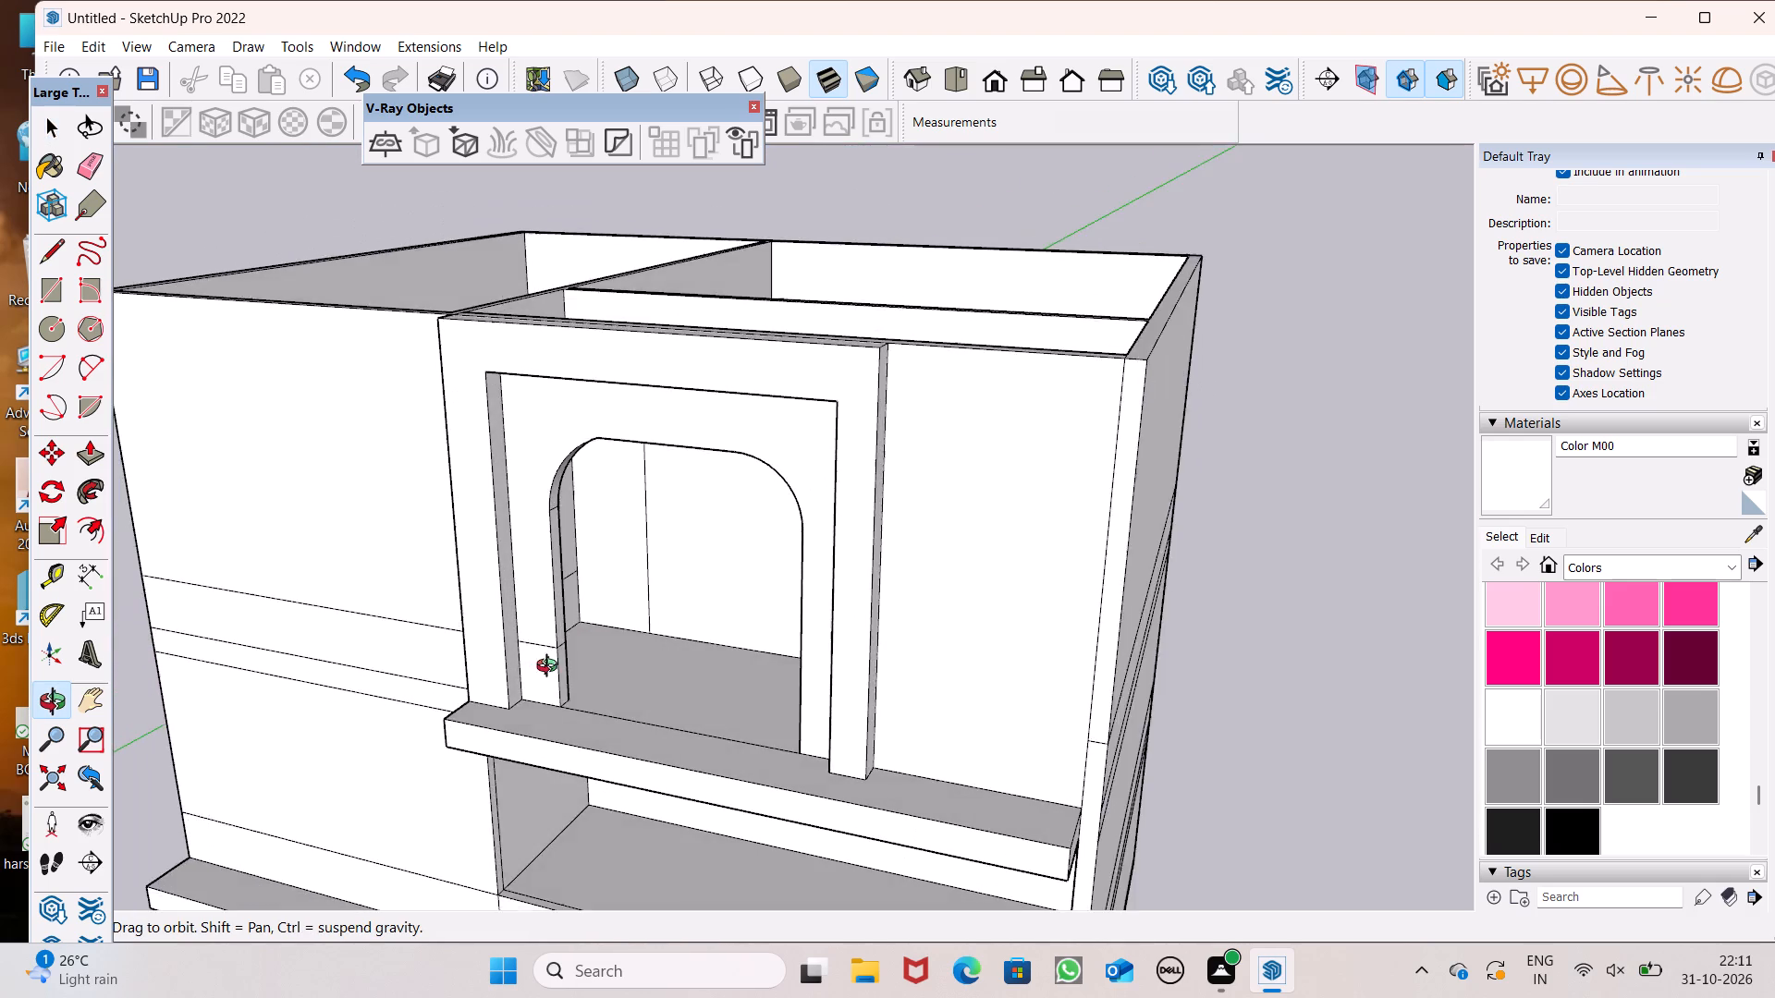
pyautogui.moveTo(551, 668); pyautogui.dragTo(562, 616, button='middle')
pyautogui.scroll(1, 562, 623)
pyautogui.scroll(-1, 565, 665)
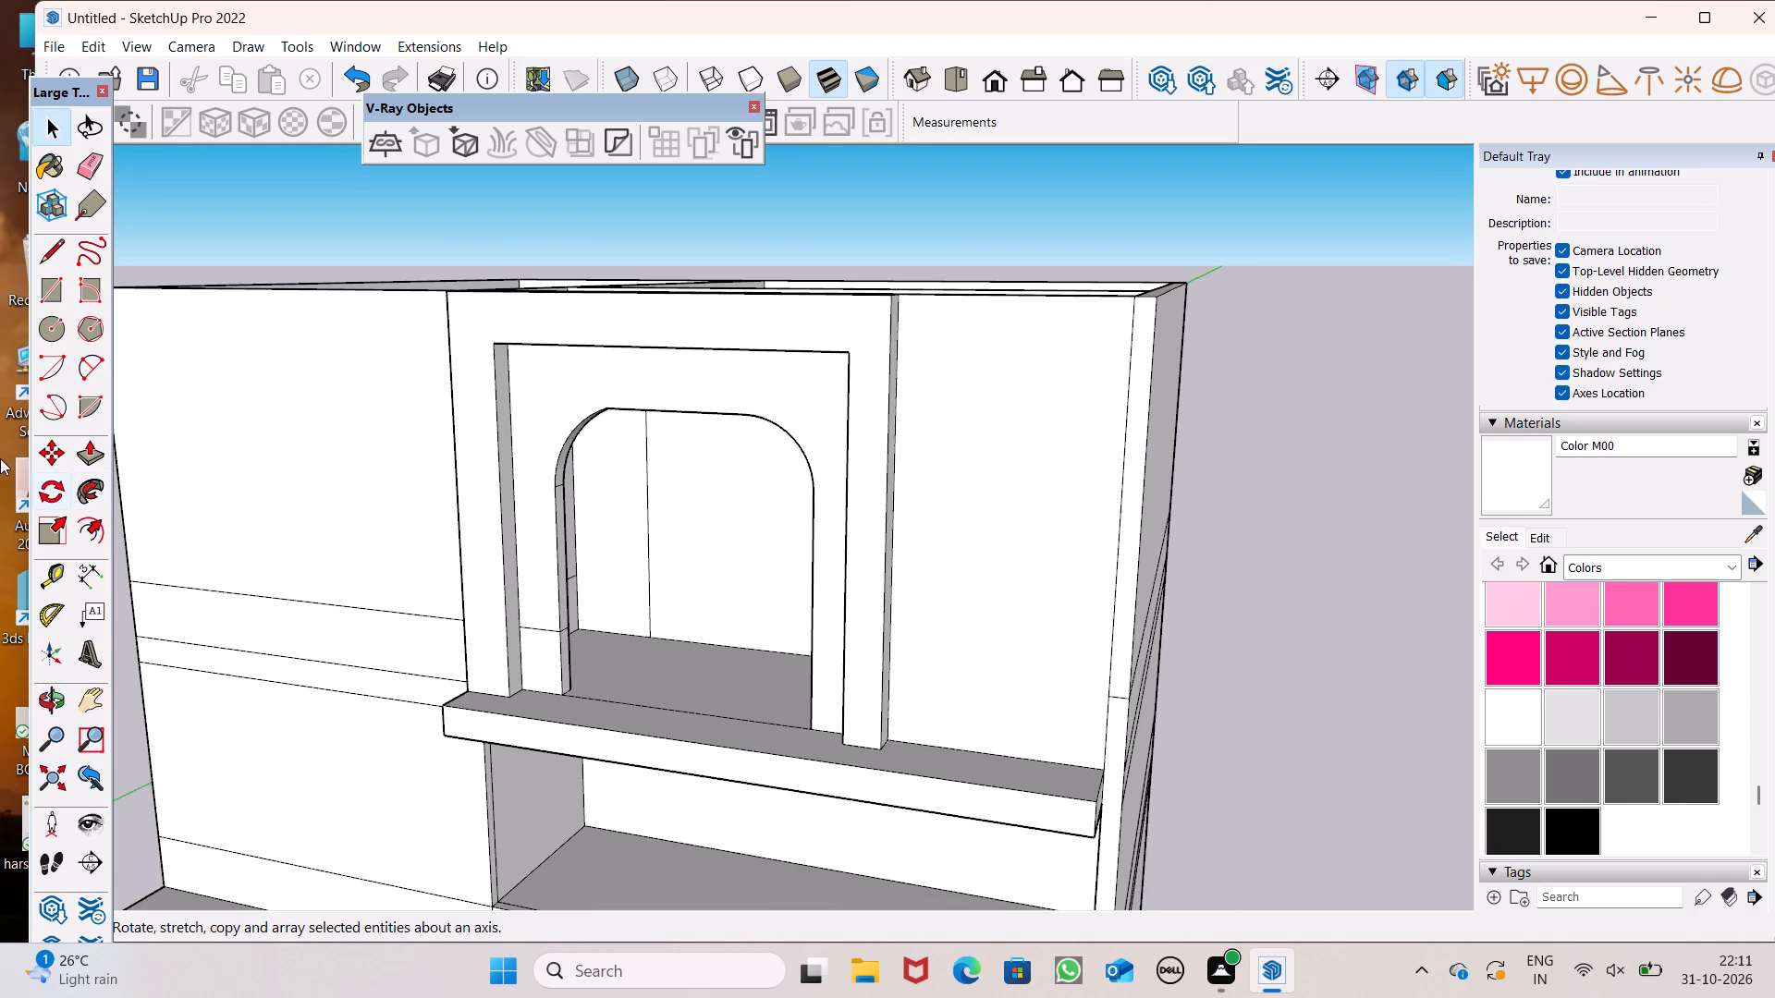
pyautogui.click(76, 452)
pyautogui.moveTo(447, 581); pyautogui.dragTo(453, 628, button='middle')
pyautogui.scroll(4, 520, 625)
pyautogui.moveTo(587, 712); pyautogui.dragTo(772, 773)
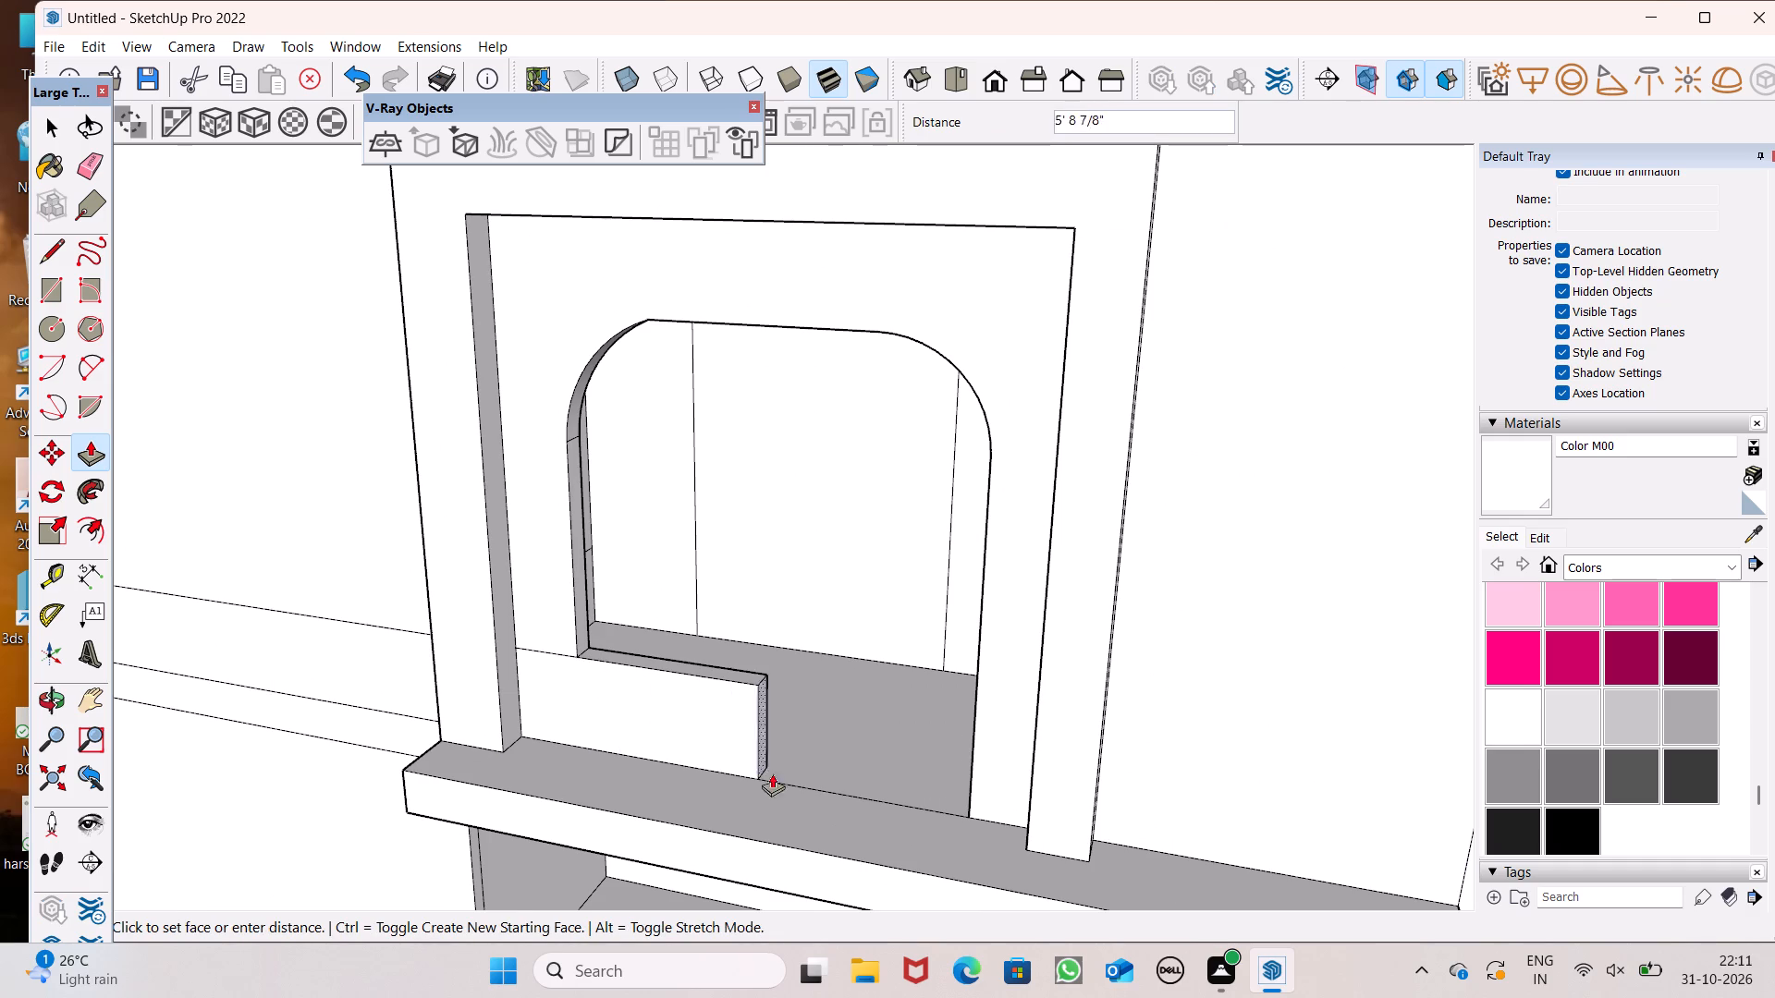
pyautogui.moveTo(772, 773); pyautogui.dragTo(964, 803)
pyautogui.scroll(-3, 891, 655)
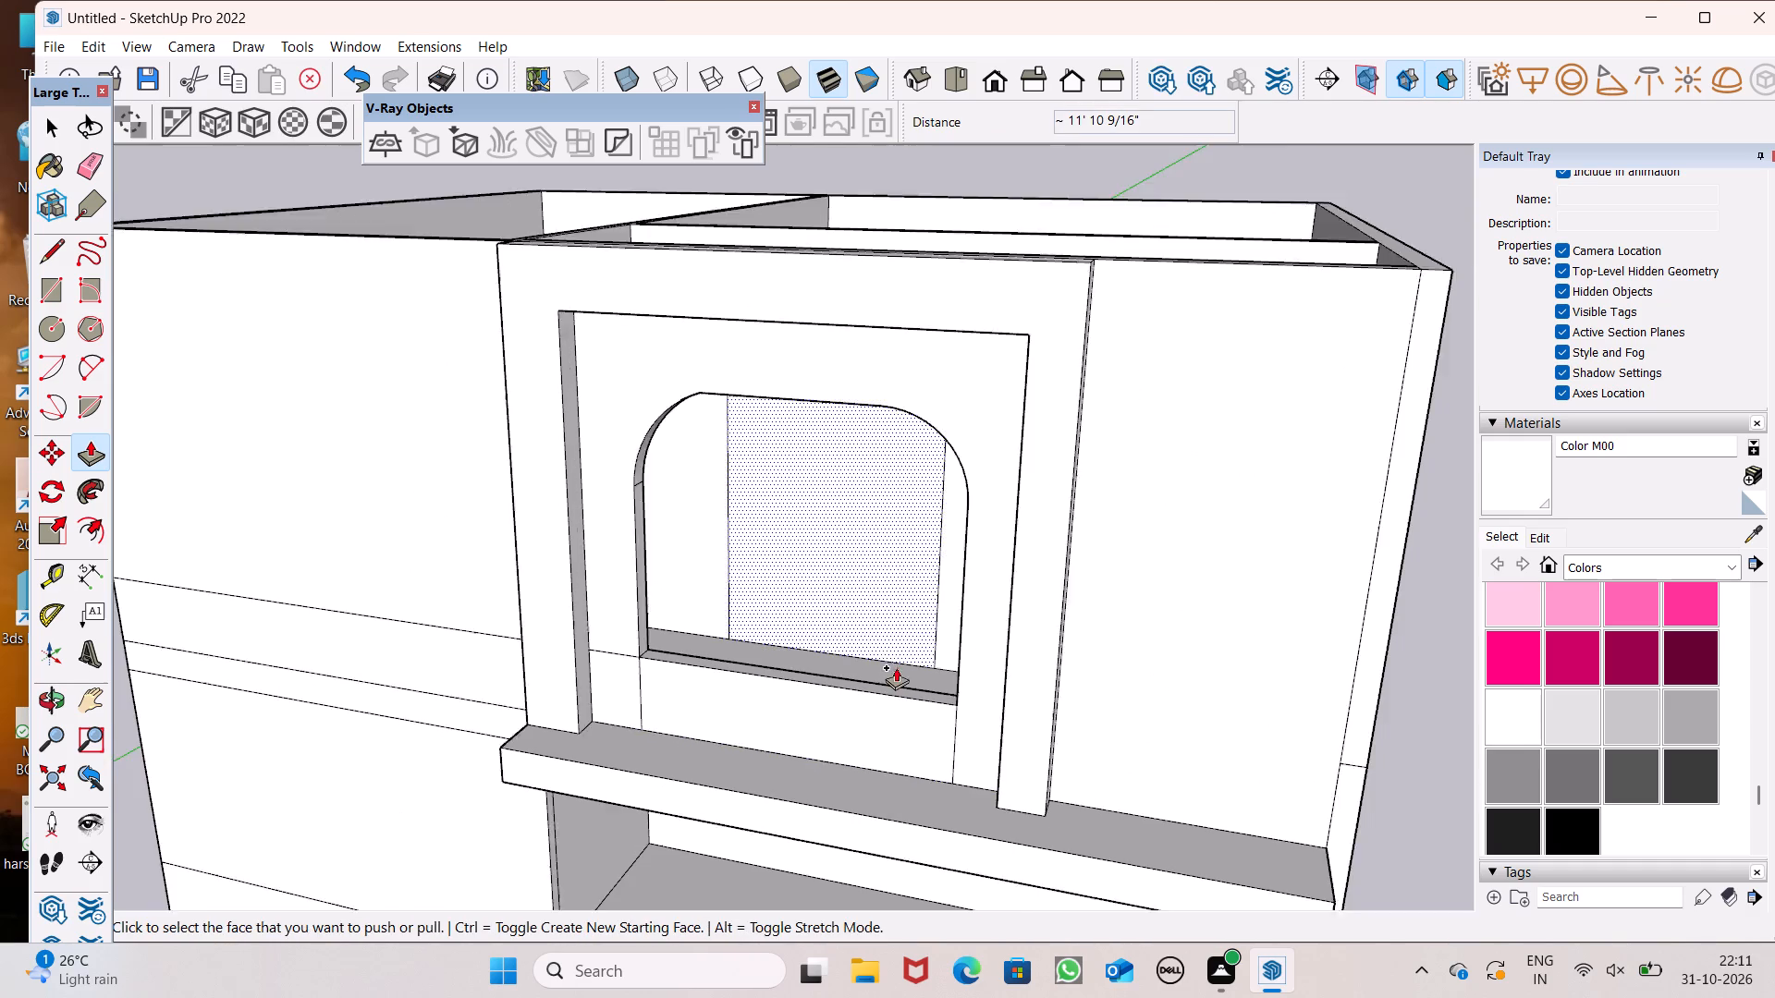
pyautogui.moveTo(828, 711); pyautogui.dragTo(937, 718, button='middle')
pyautogui.press('space')
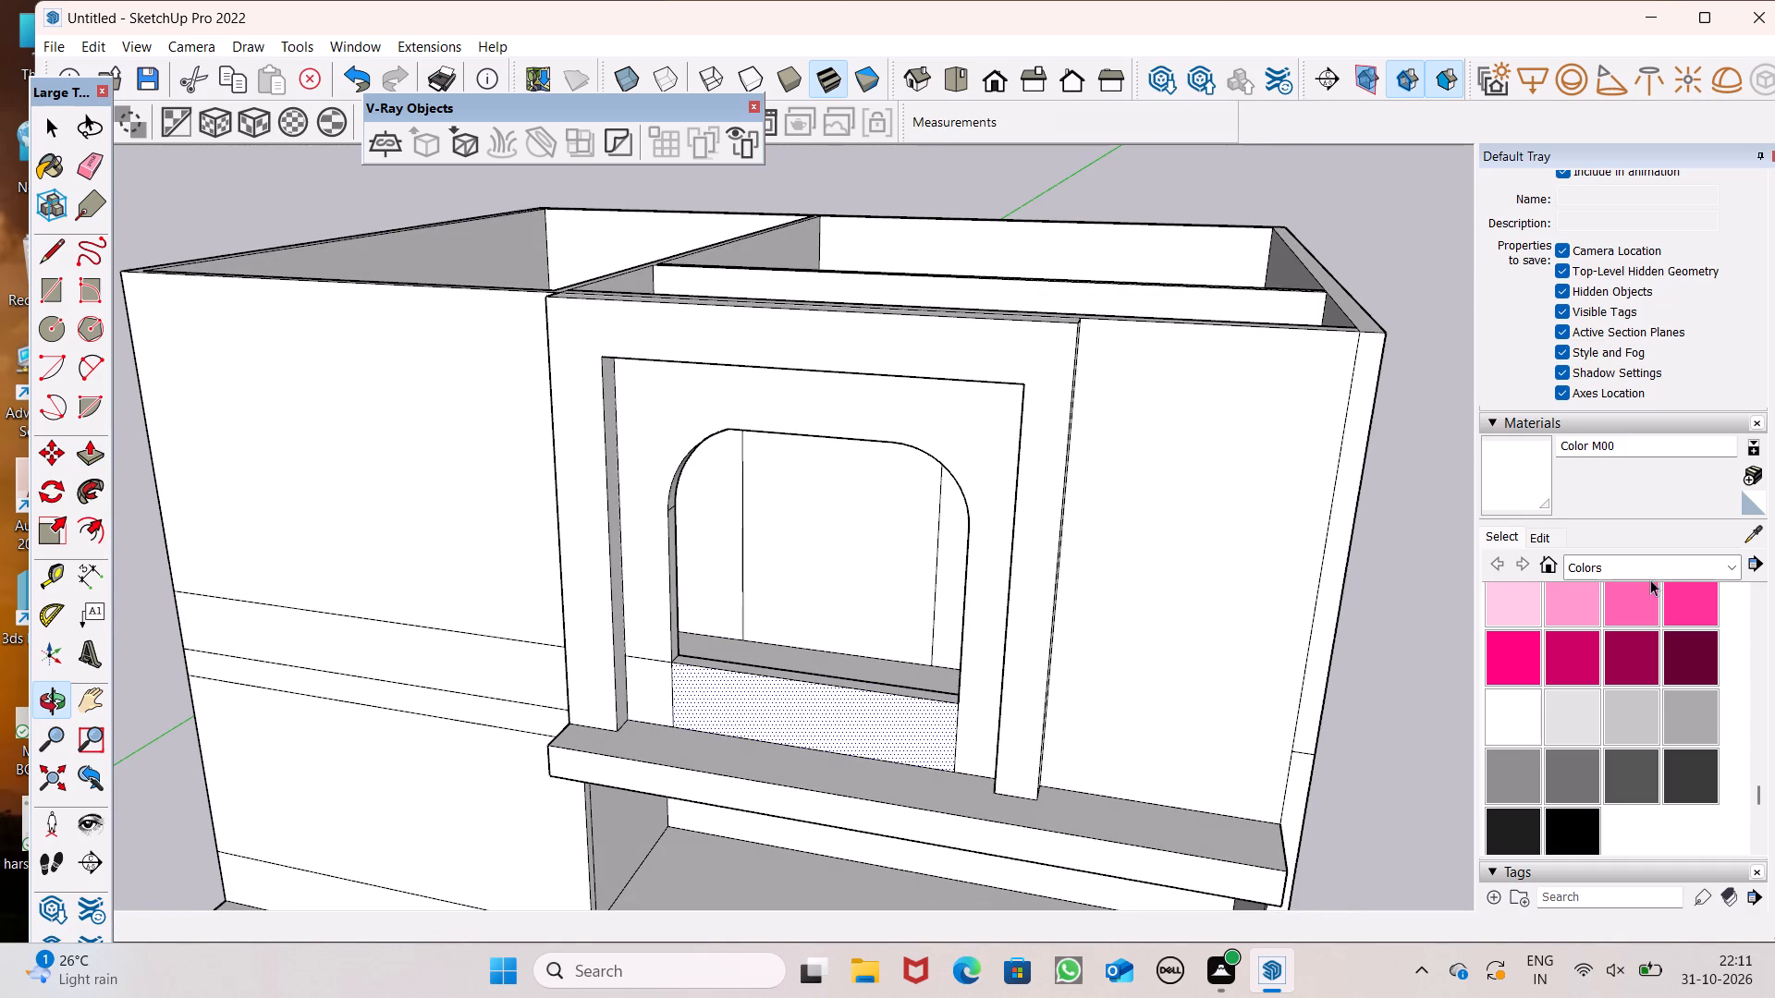
# Paint the front and back faces of the low wall in the opening with Translucent Glass Gray.
pyautogui.click(1650, 579)
pyautogui.click(1597, 578)
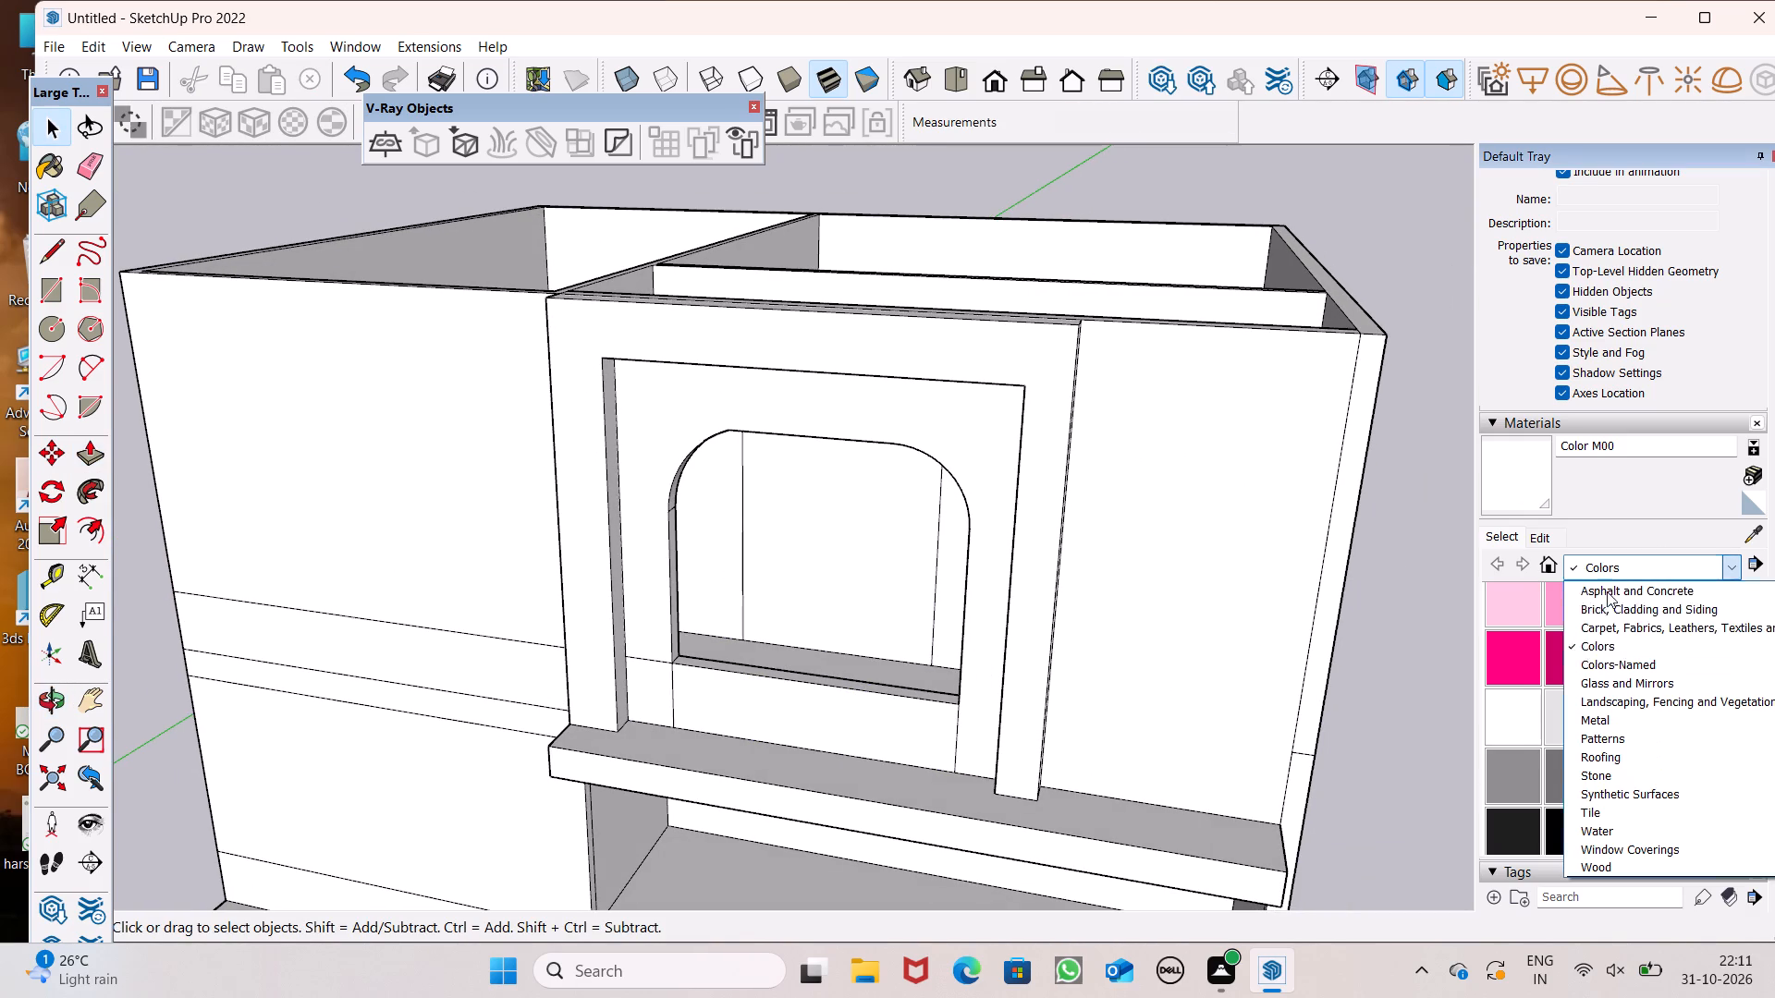
pyautogui.click(1639, 675)
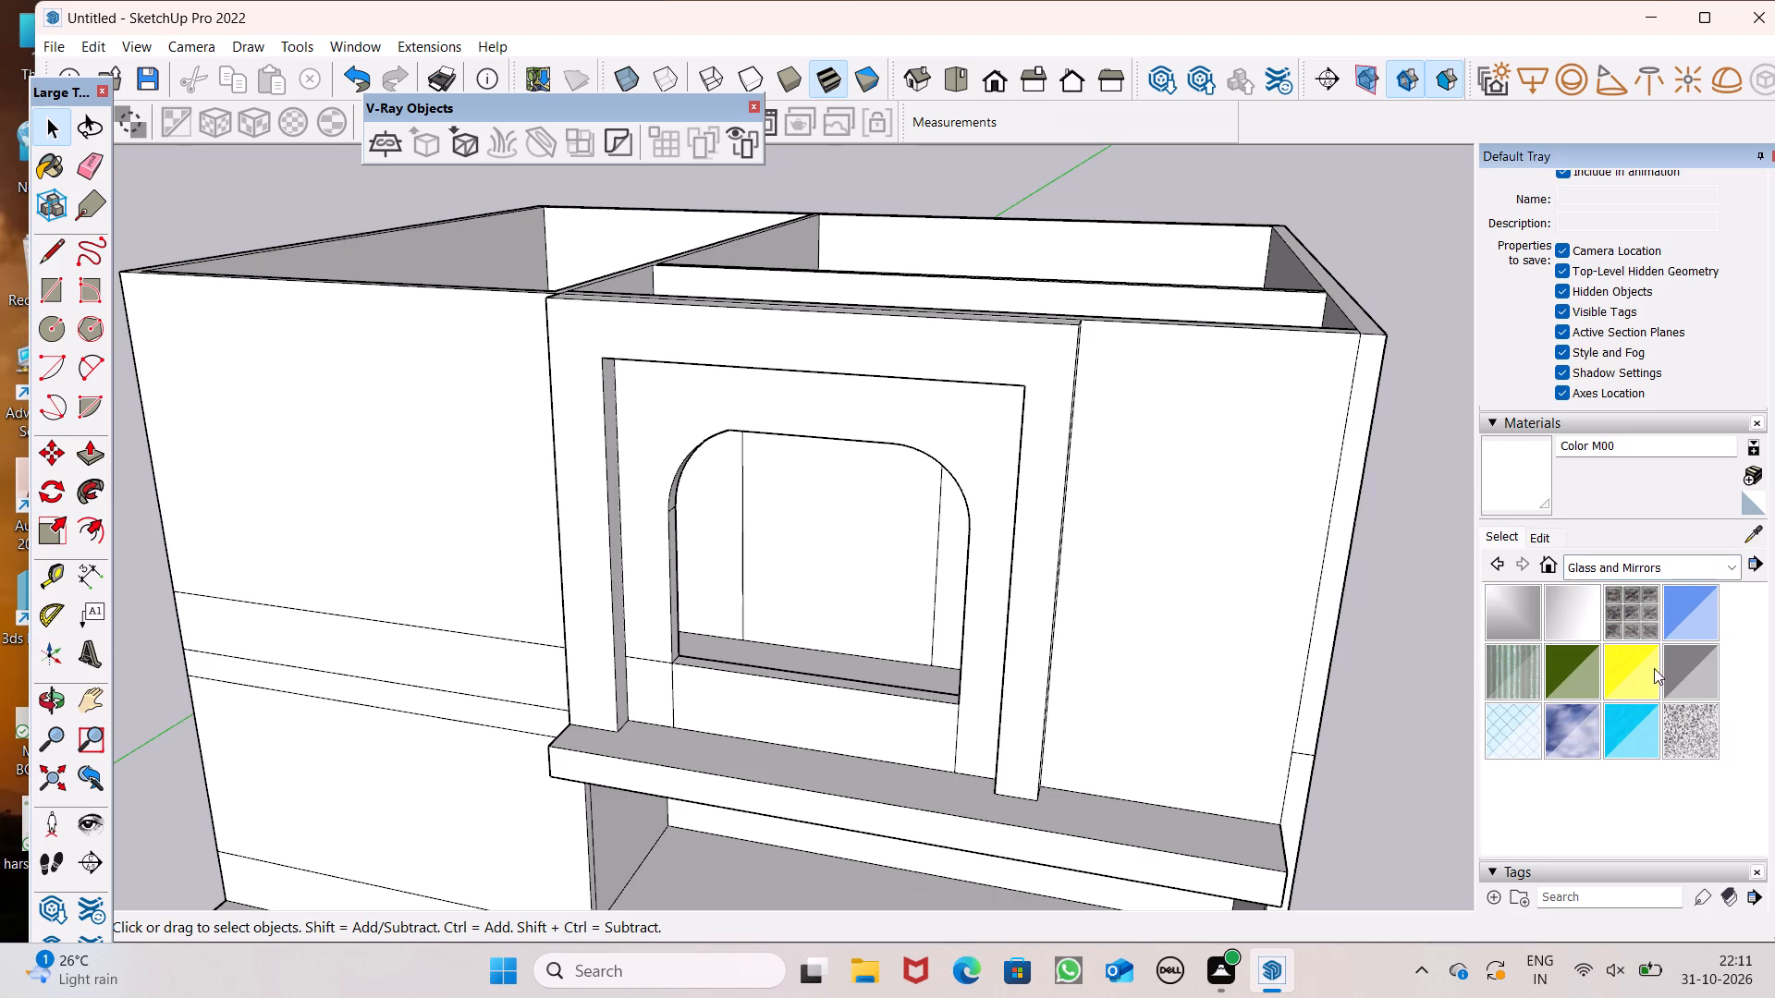
pyautogui.click(1688, 666)
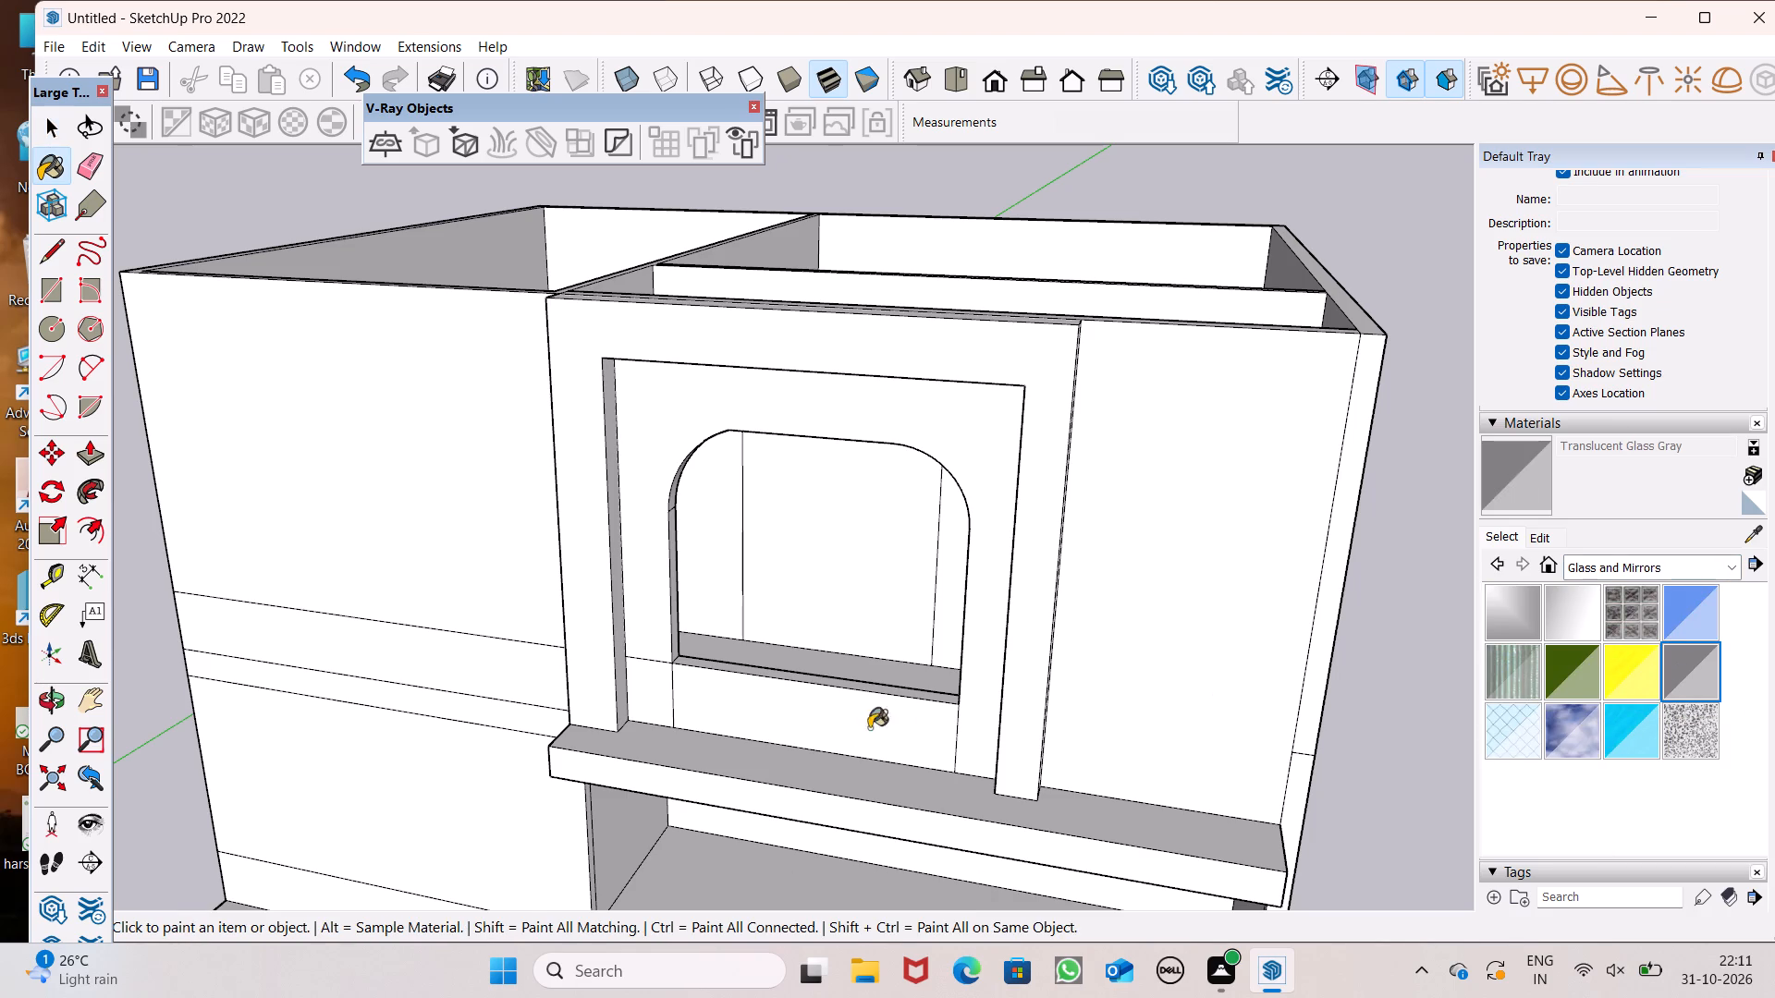
pyautogui.click(807, 721)
pyautogui.scroll(8, 790, 708)
pyautogui.moveTo(917, 623); pyautogui.dragTo(858, 804, button='middle')
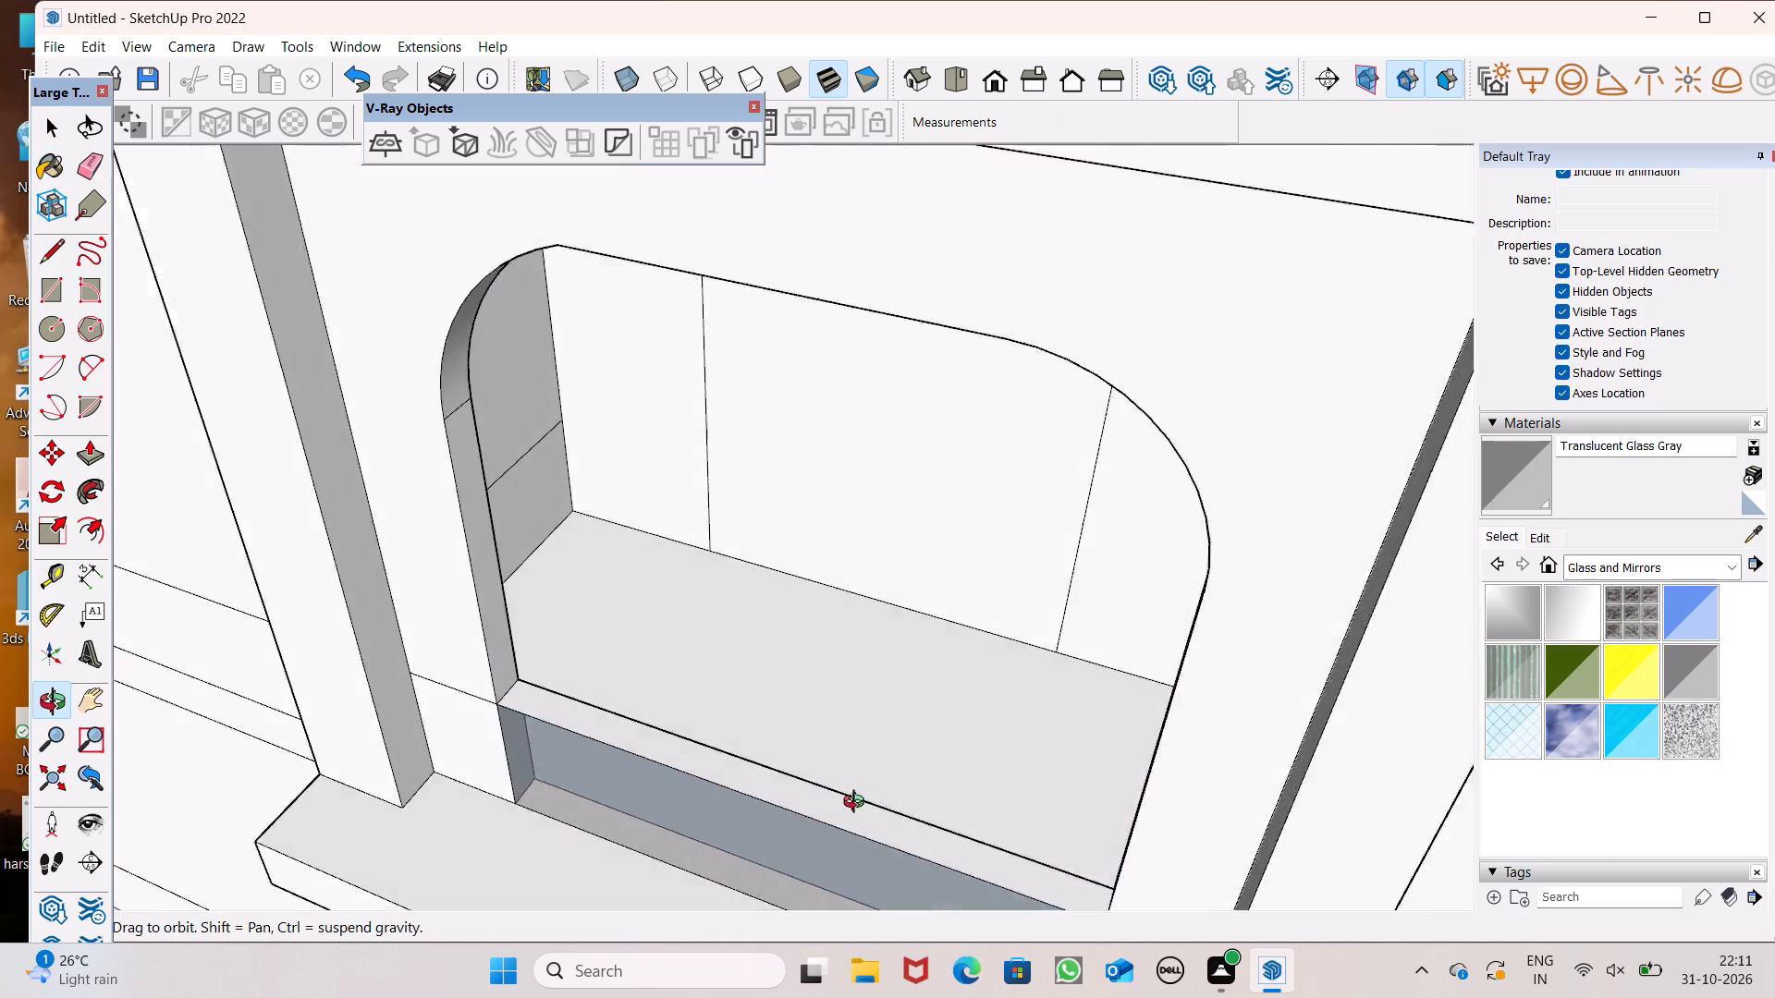
pyautogui.moveTo(858, 804); pyautogui.dragTo(841, 782, button='middle')
pyautogui.scroll(8, 841, 788)
pyautogui.moveTo(545, 727); pyautogui.dragTo(285, 830, button='middle')
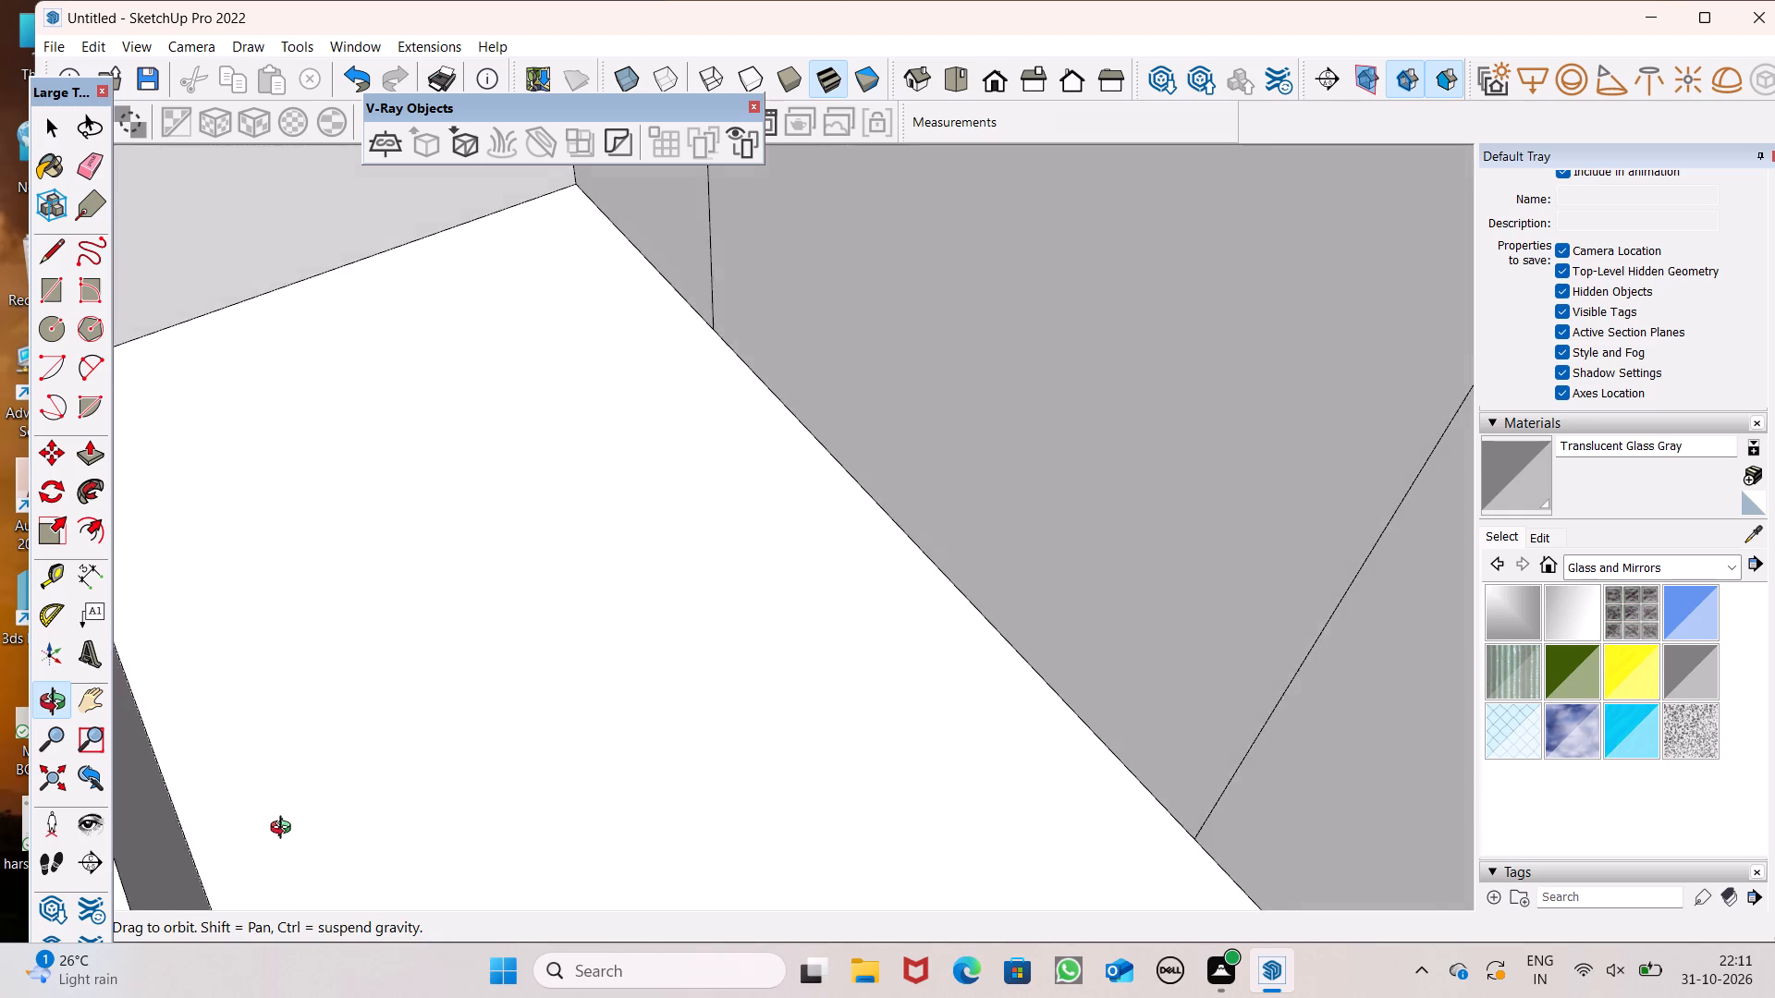
pyautogui.moveTo(285, 830); pyautogui.dragTo(271, 805, button='middle')
pyautogui.click(147, 791)
pyautogui.moveTo(219, 784); pyautogui.dragTo(365, 676, button='middle')
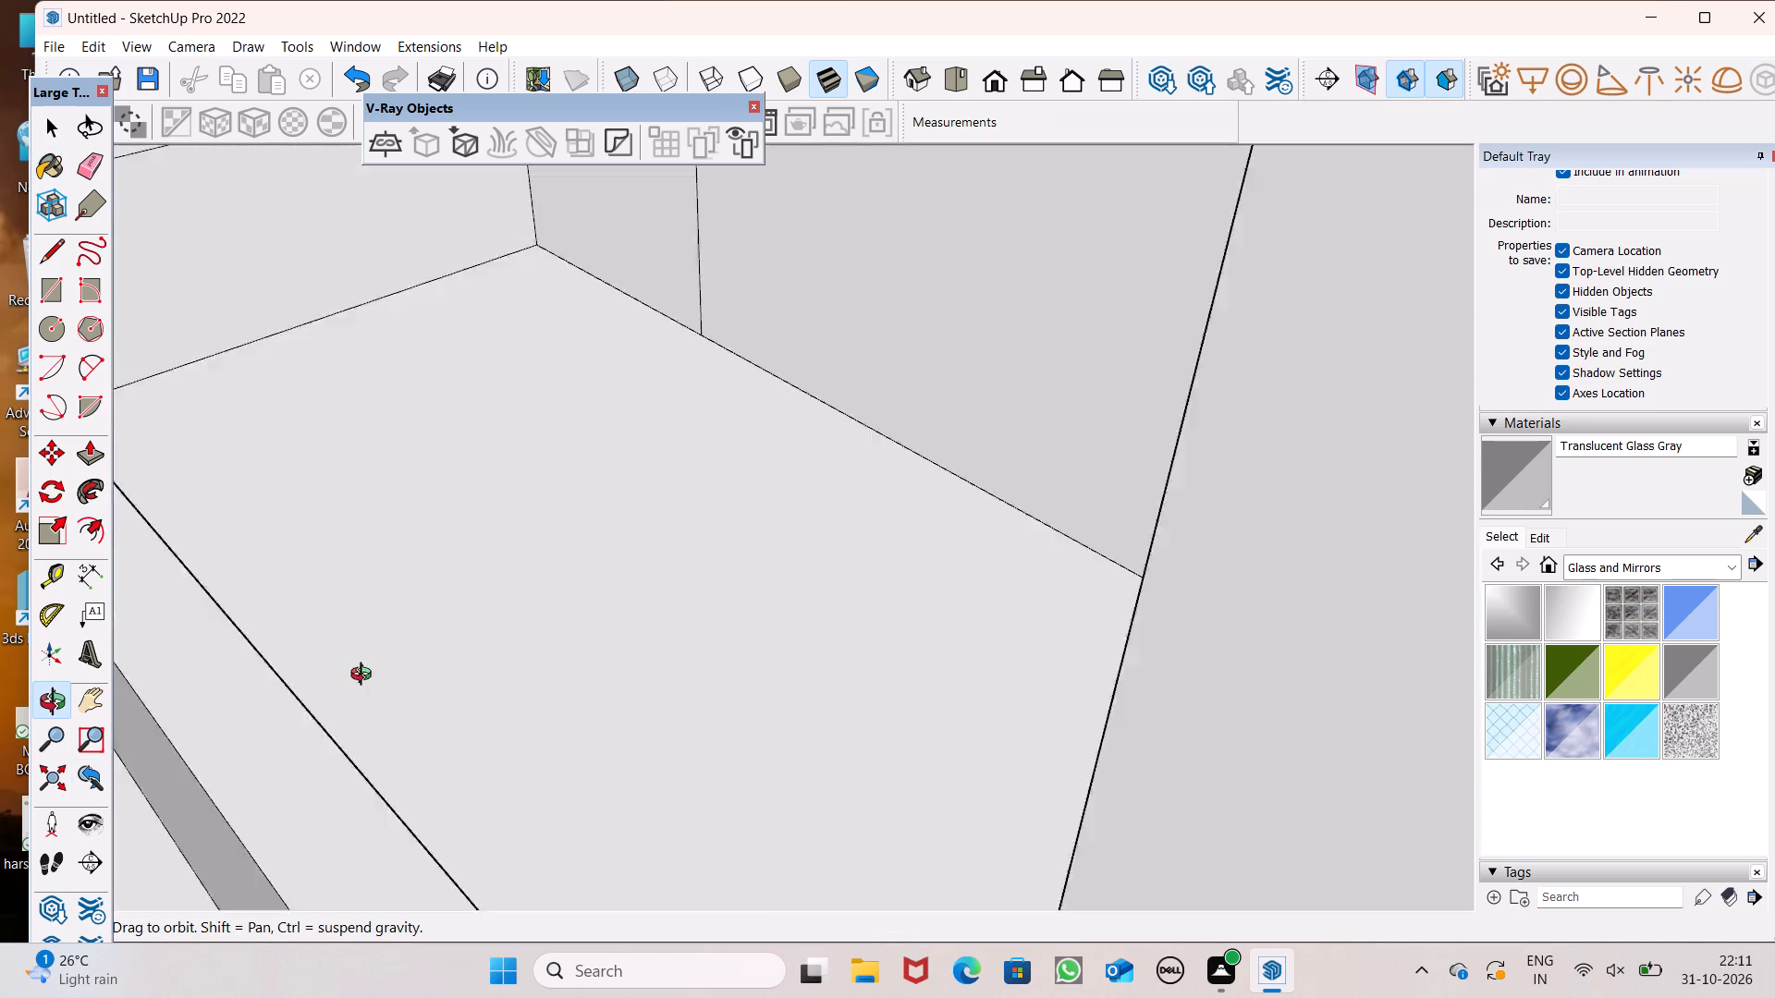
pyautogui.moveTo(365, 676); pyautogui.dragTo(704, 538, button='middle')
pyautogui.scroll(-14, 620, 614)
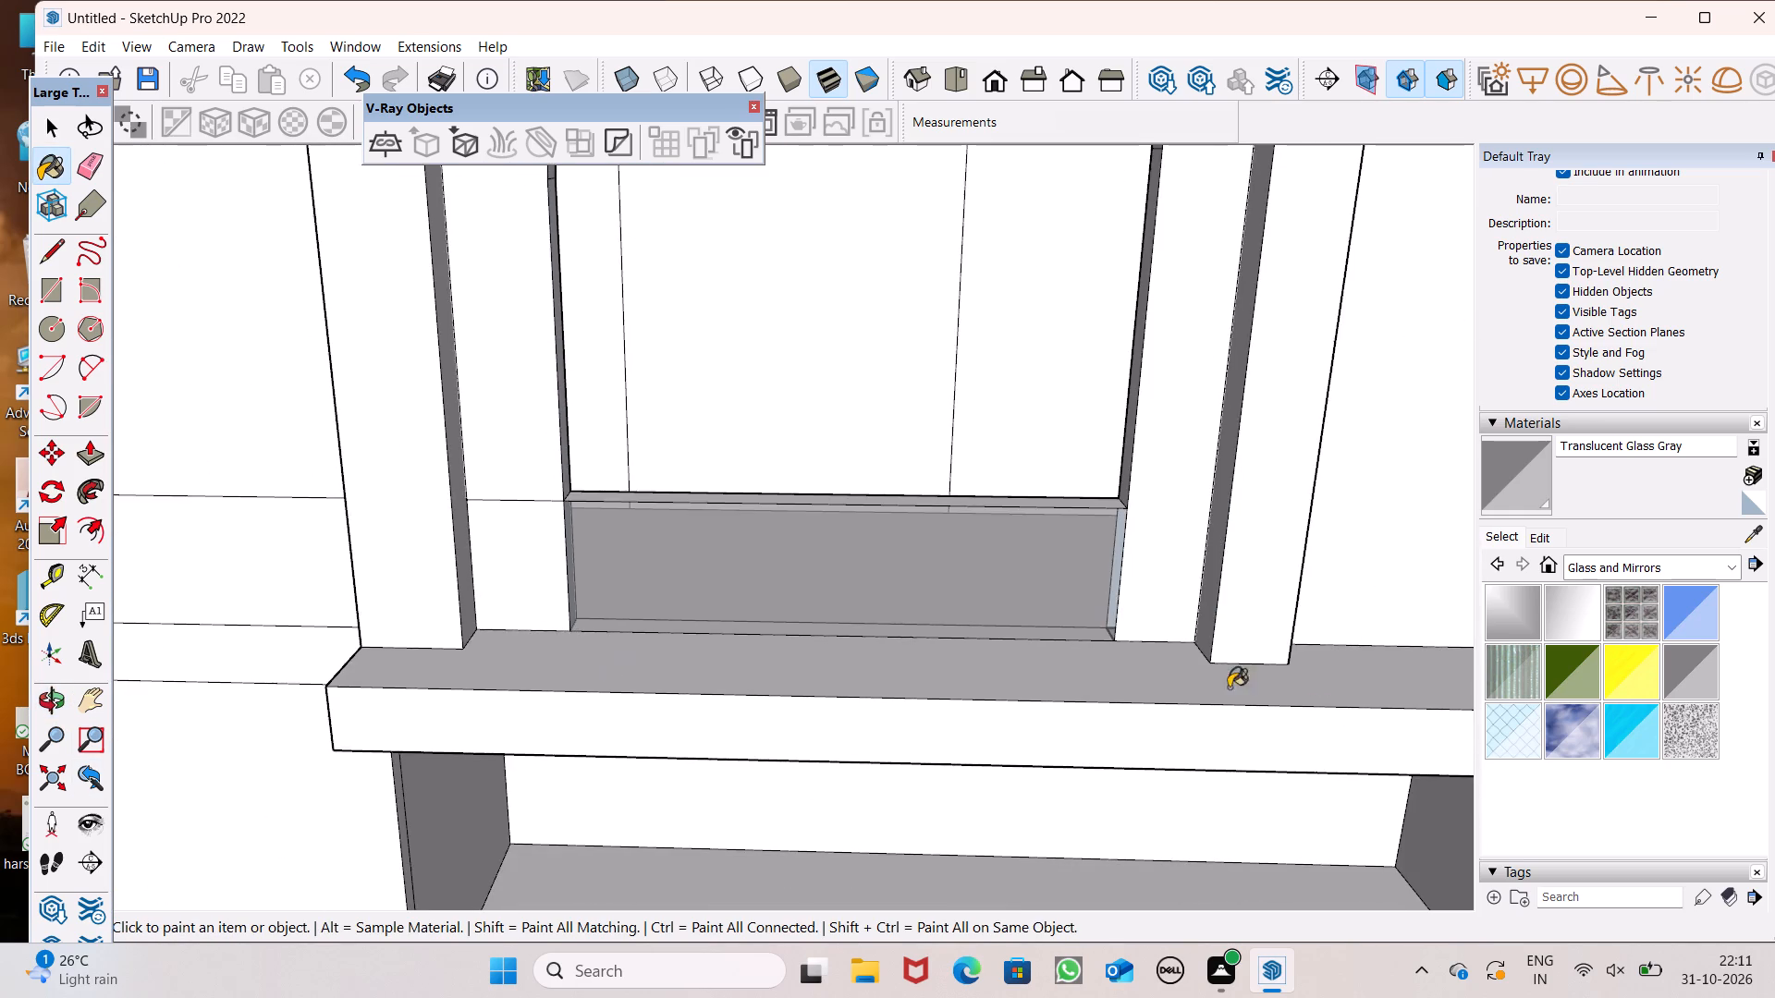
# Paint the top face of the glass low wall with Metal Seamed.
pyautogui.click(1615, 571)
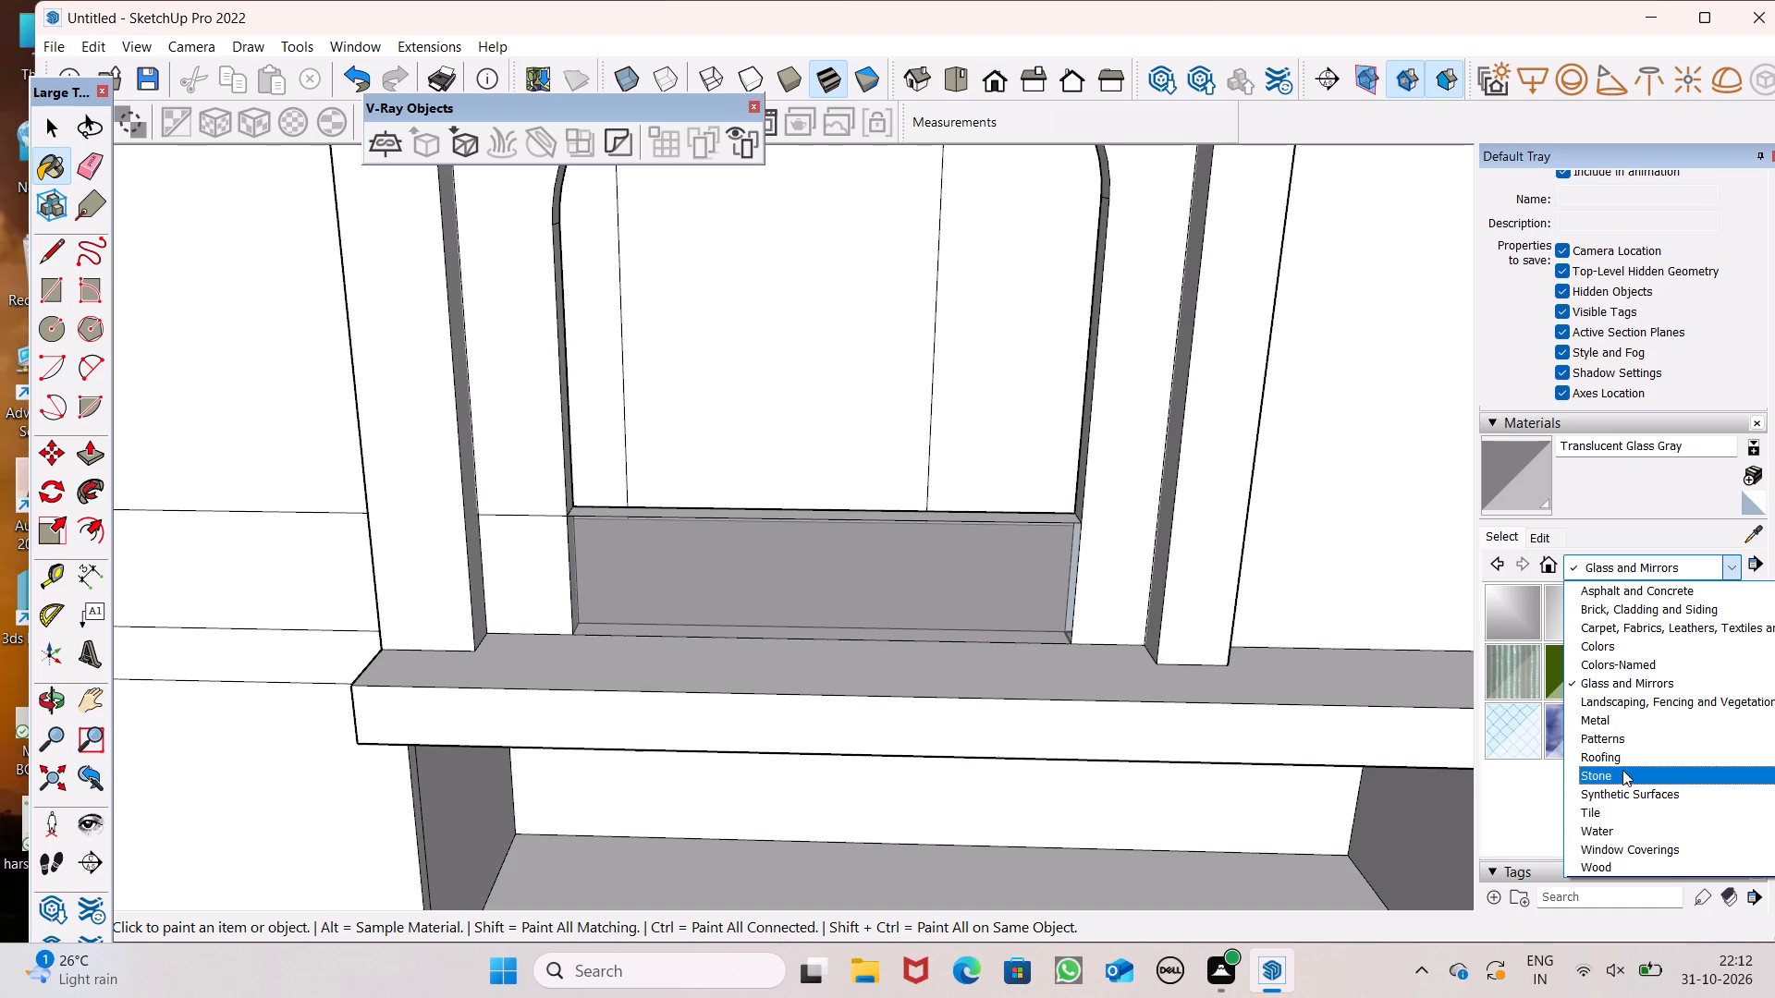
pyautogui.click(1594, 718)
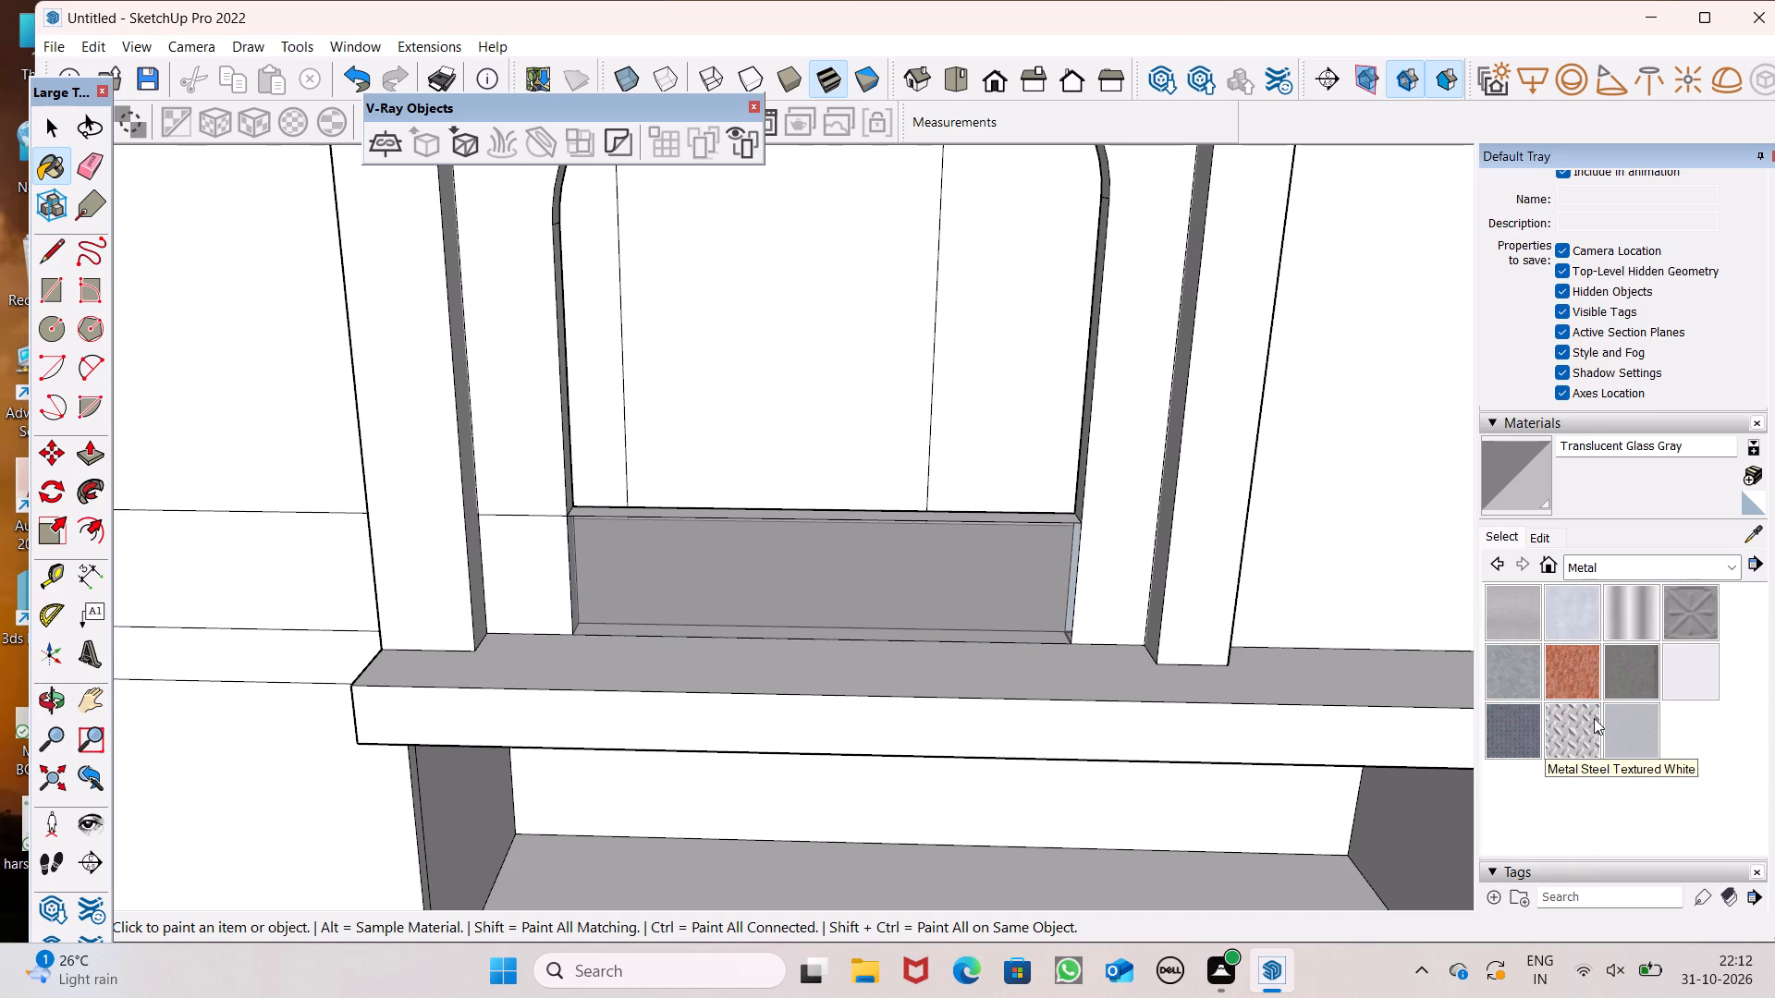
pyautogui.click(1624, 665)
pyautogui.scroll(8, 556, 537)
pyautogui.scroll(-1, 557, 506)
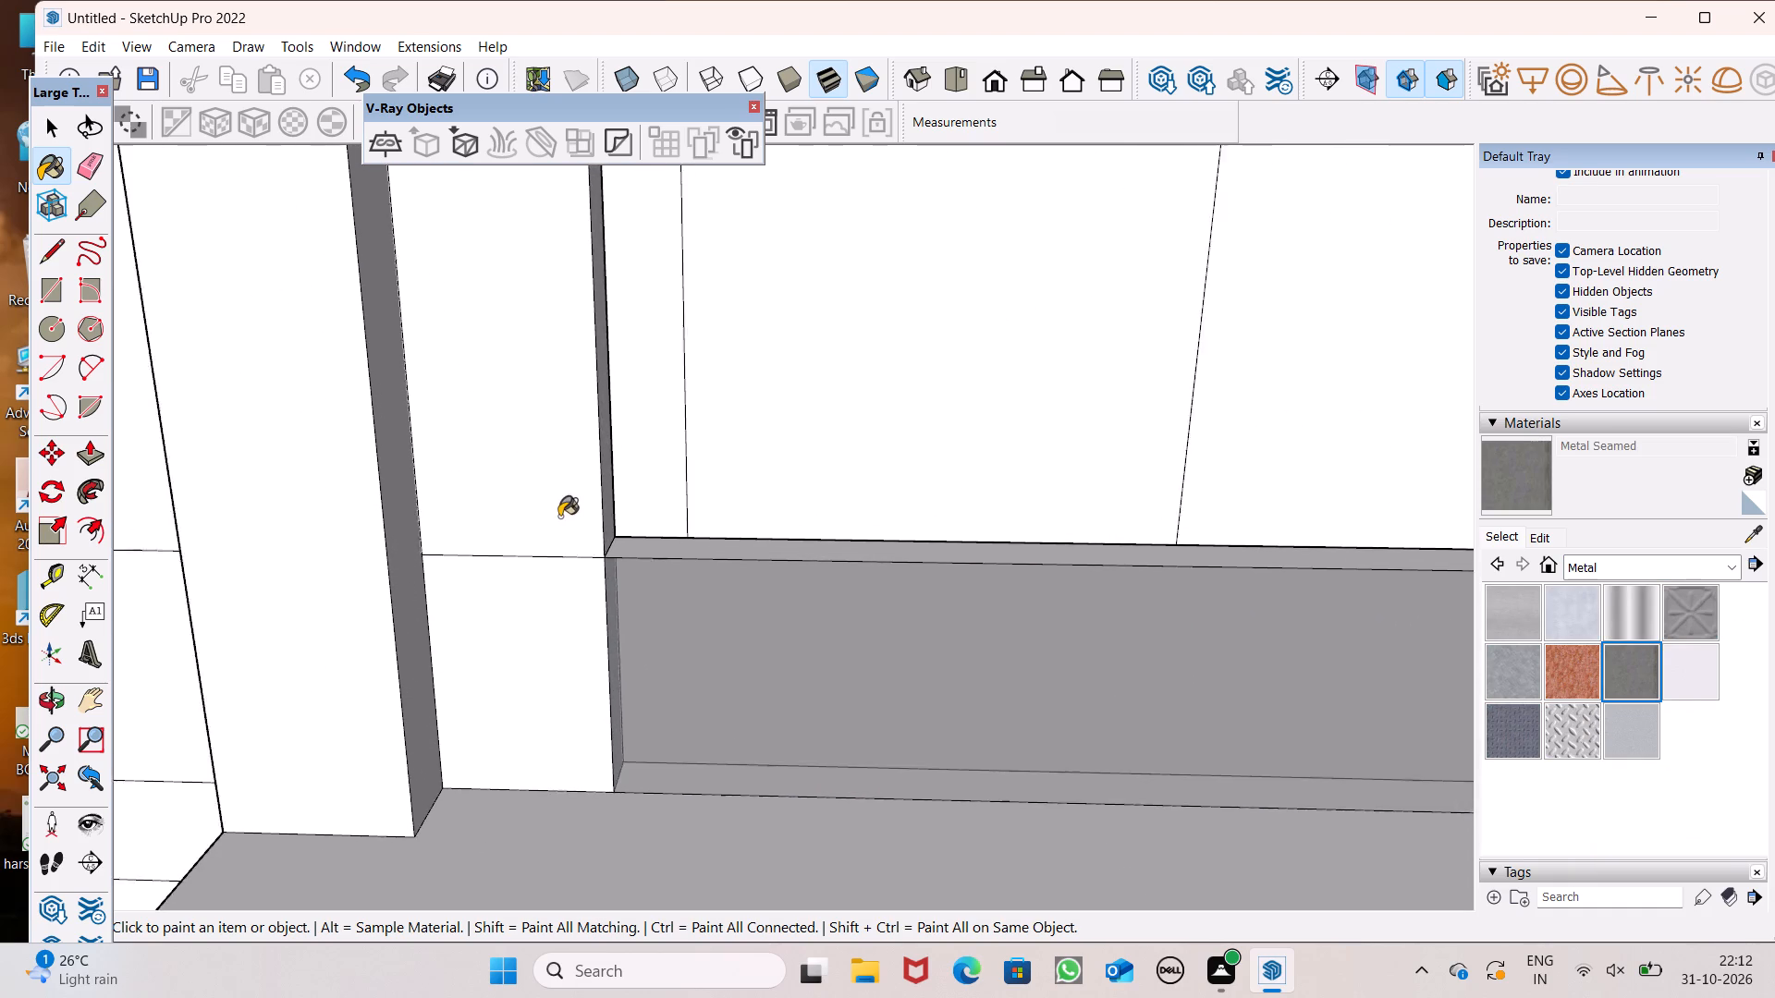
pyautogui.scroll(-2, 559, 517)
pyautogui.moveTo(706, 566); pyautogui.dragTo(725, 675, button='middle')
pyautogui.scroll(5, 692, 590)
pyautogui.click(661, 570)
pyautogui.scroll(-6, 443, 545)
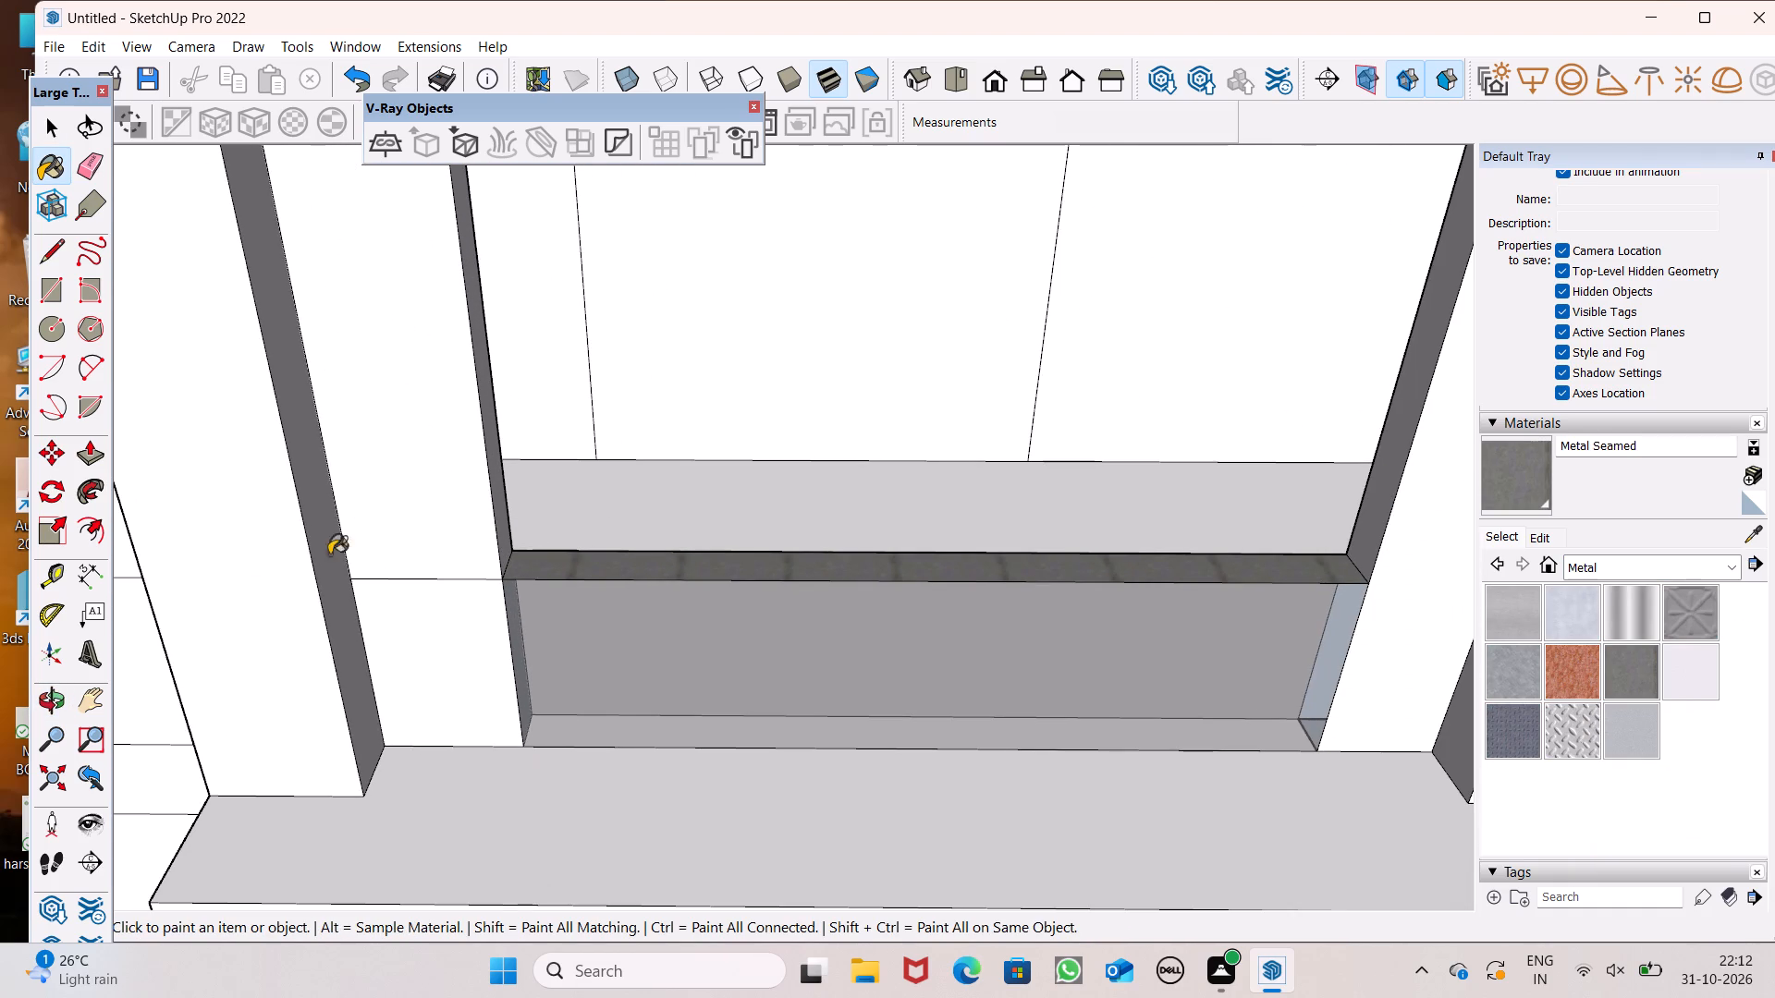
# Push/Pull the metal top face slightly upward to form a handrail above the glass panel.
pyautogui.click(99, 447)
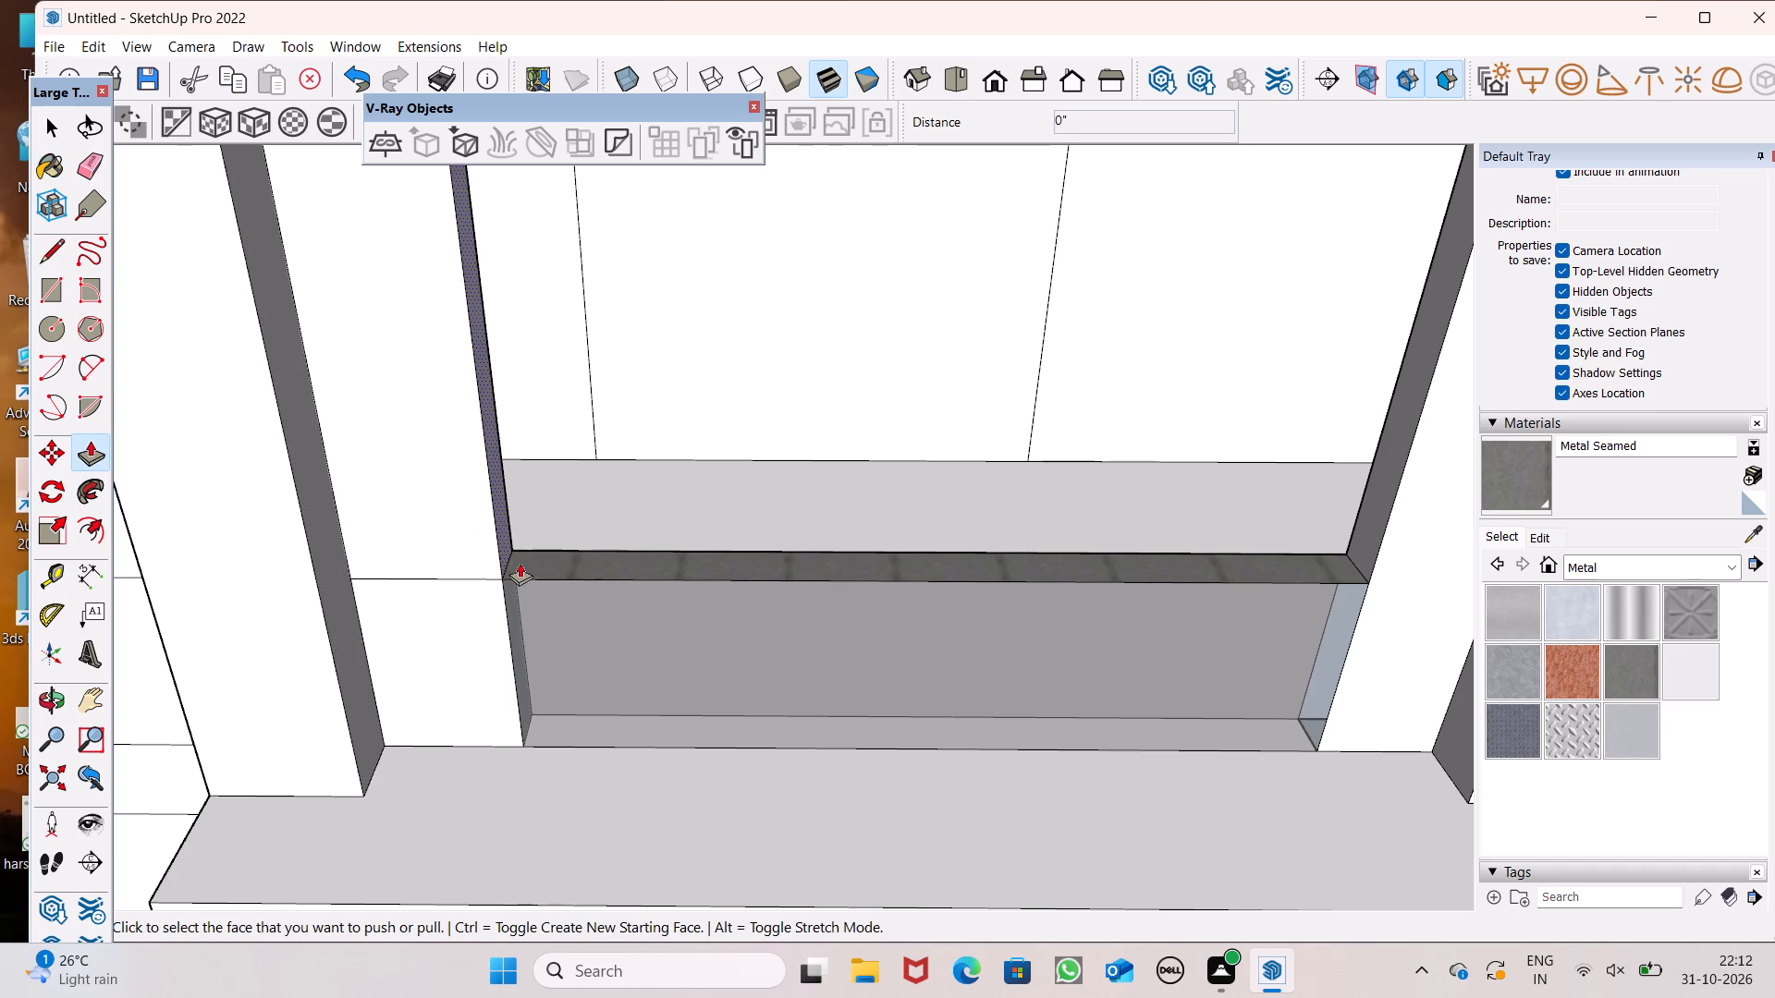
pyautogui.moveTo(526, 566); pyautogui.dragTo(511, 539)
pyautogui.scroll(-6, 517, 540)
pyautogui.moveTo(601, 574); pyautogui.dragTo(601, 458, button='middle')
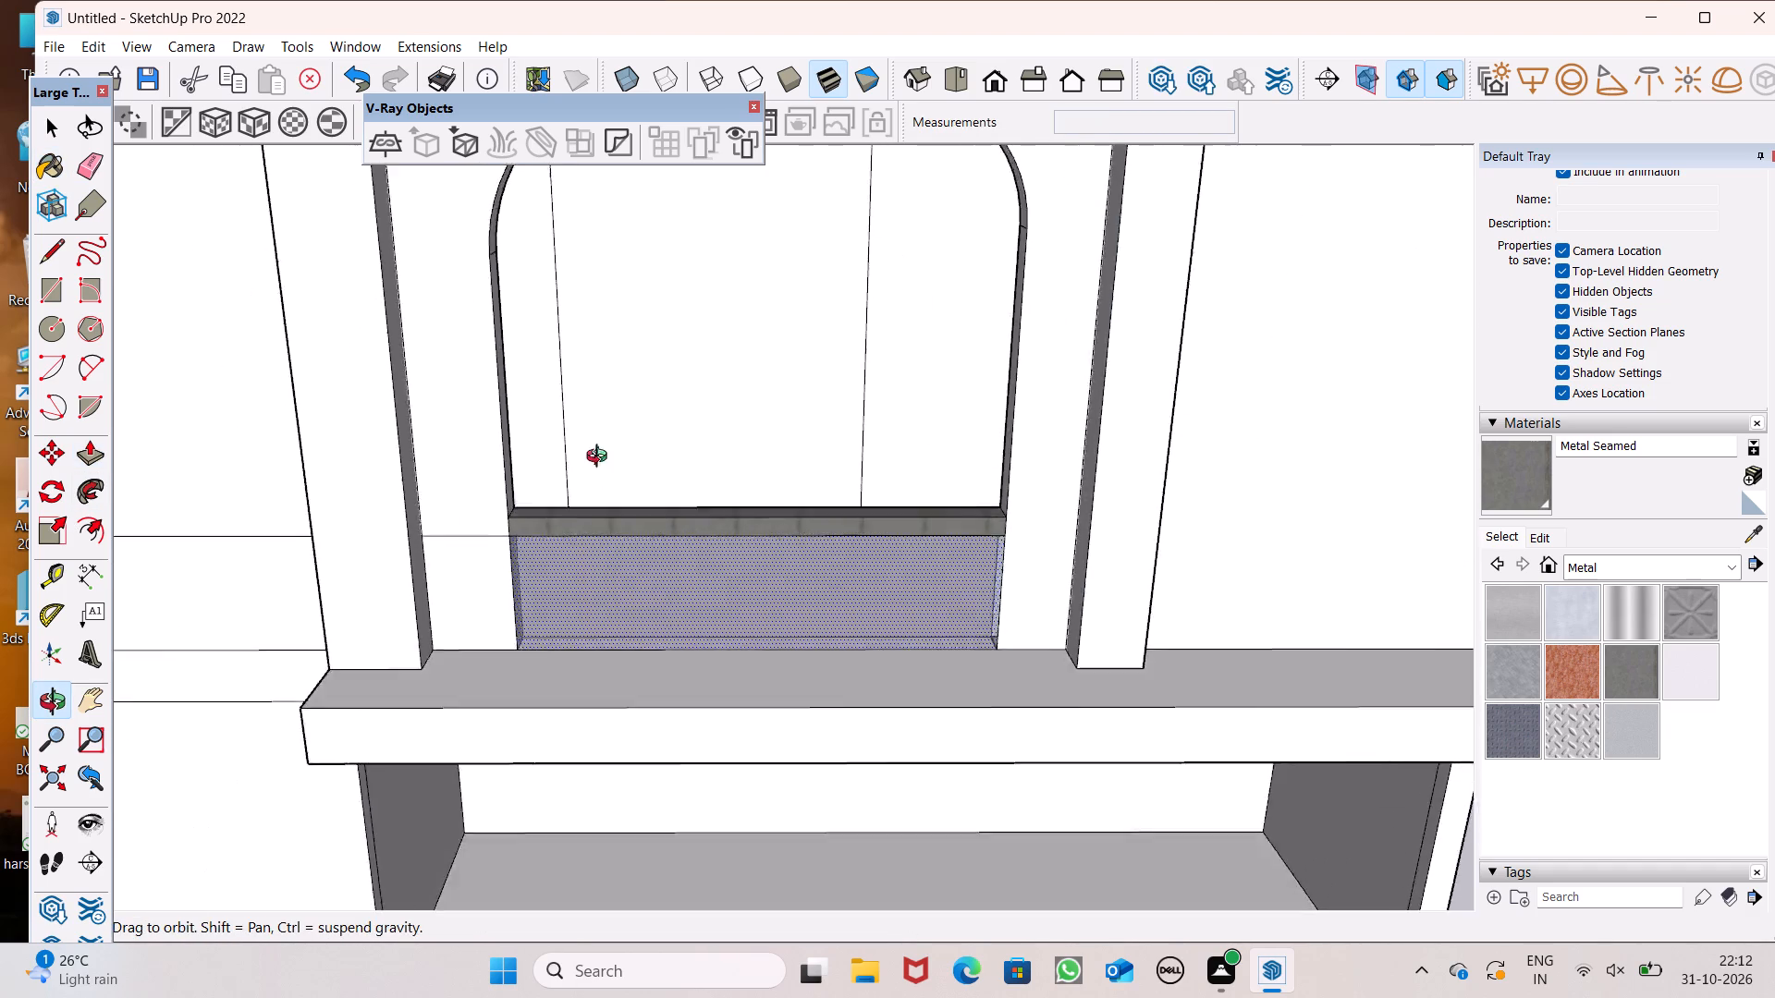
pyautogui.moveTo(601, 458); pyautogui.dragTo(569, 345, button='middle')
pyautogui.press('space')
# Push/Pull the rectangle on the back wall inward by 6" to cut a doorway behind the round-cornered opening.
pyautogui.scroll(-6, 600, 387)
pyautogui.scroll(-3, 626, 458)
pyautogui.moveTo(633, 473); pyautogui.dragTo(653, 604, button='middle')
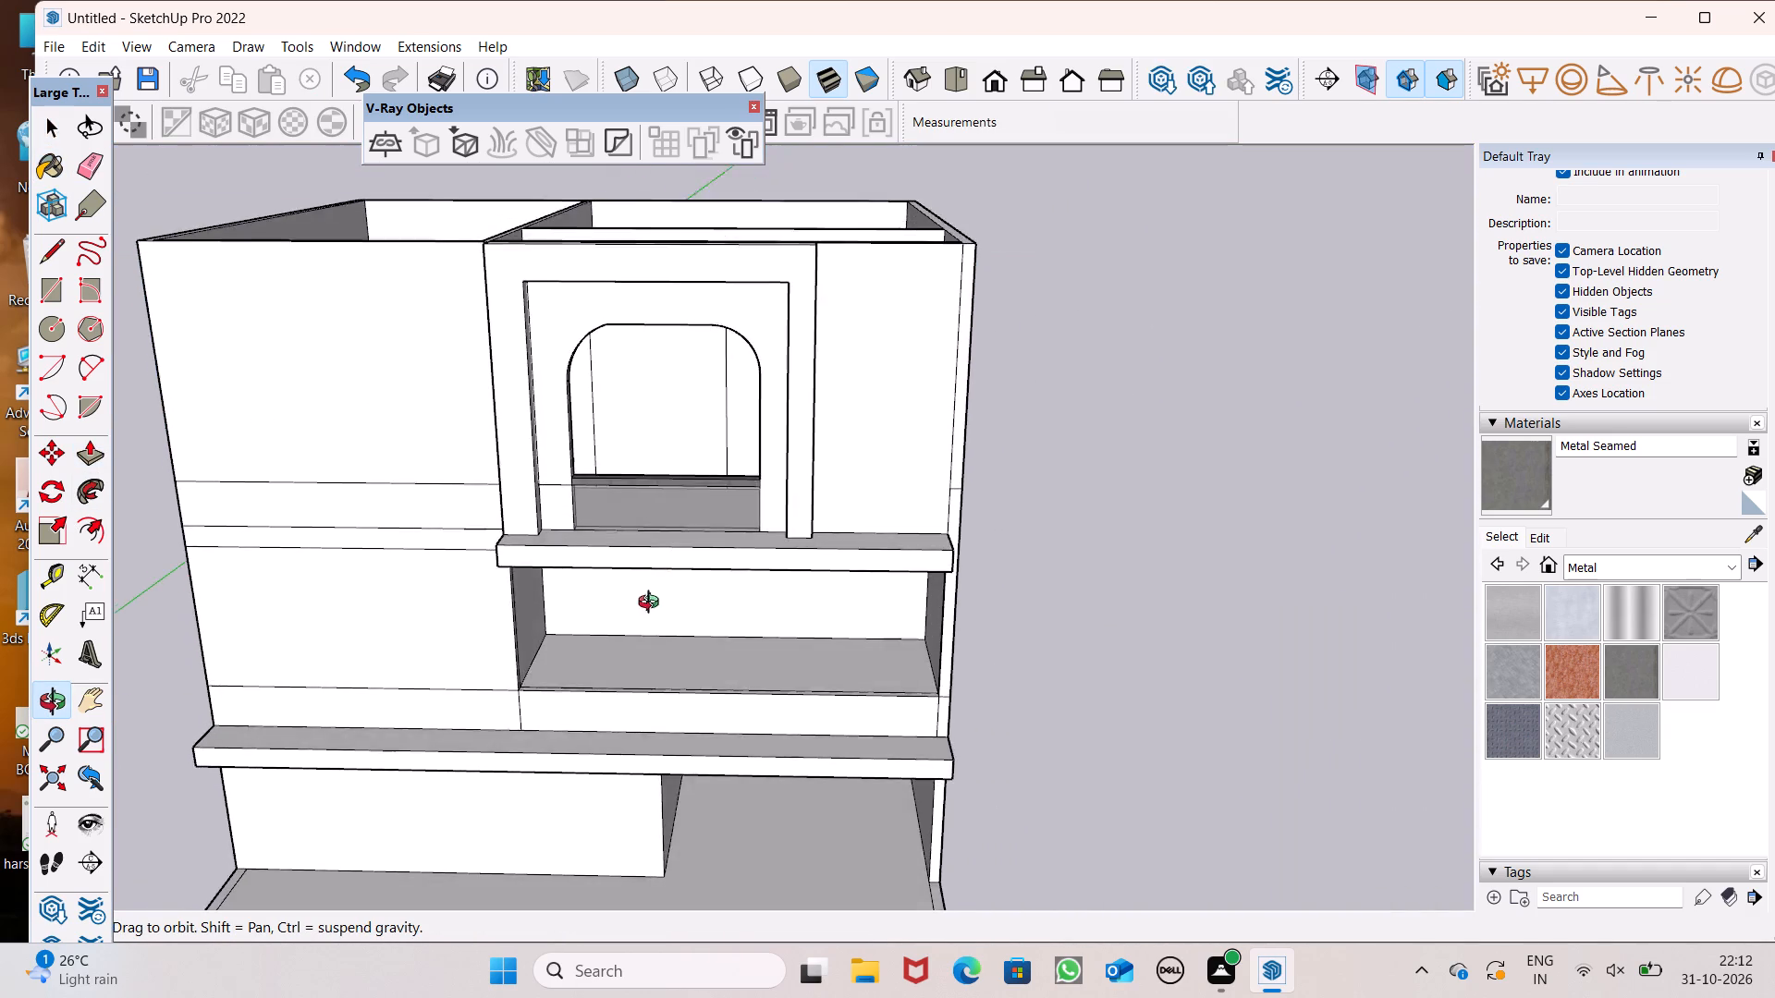
pyautogui.moveTo(653, 604); pyautogui.dragTo(648, 646, button='middle')
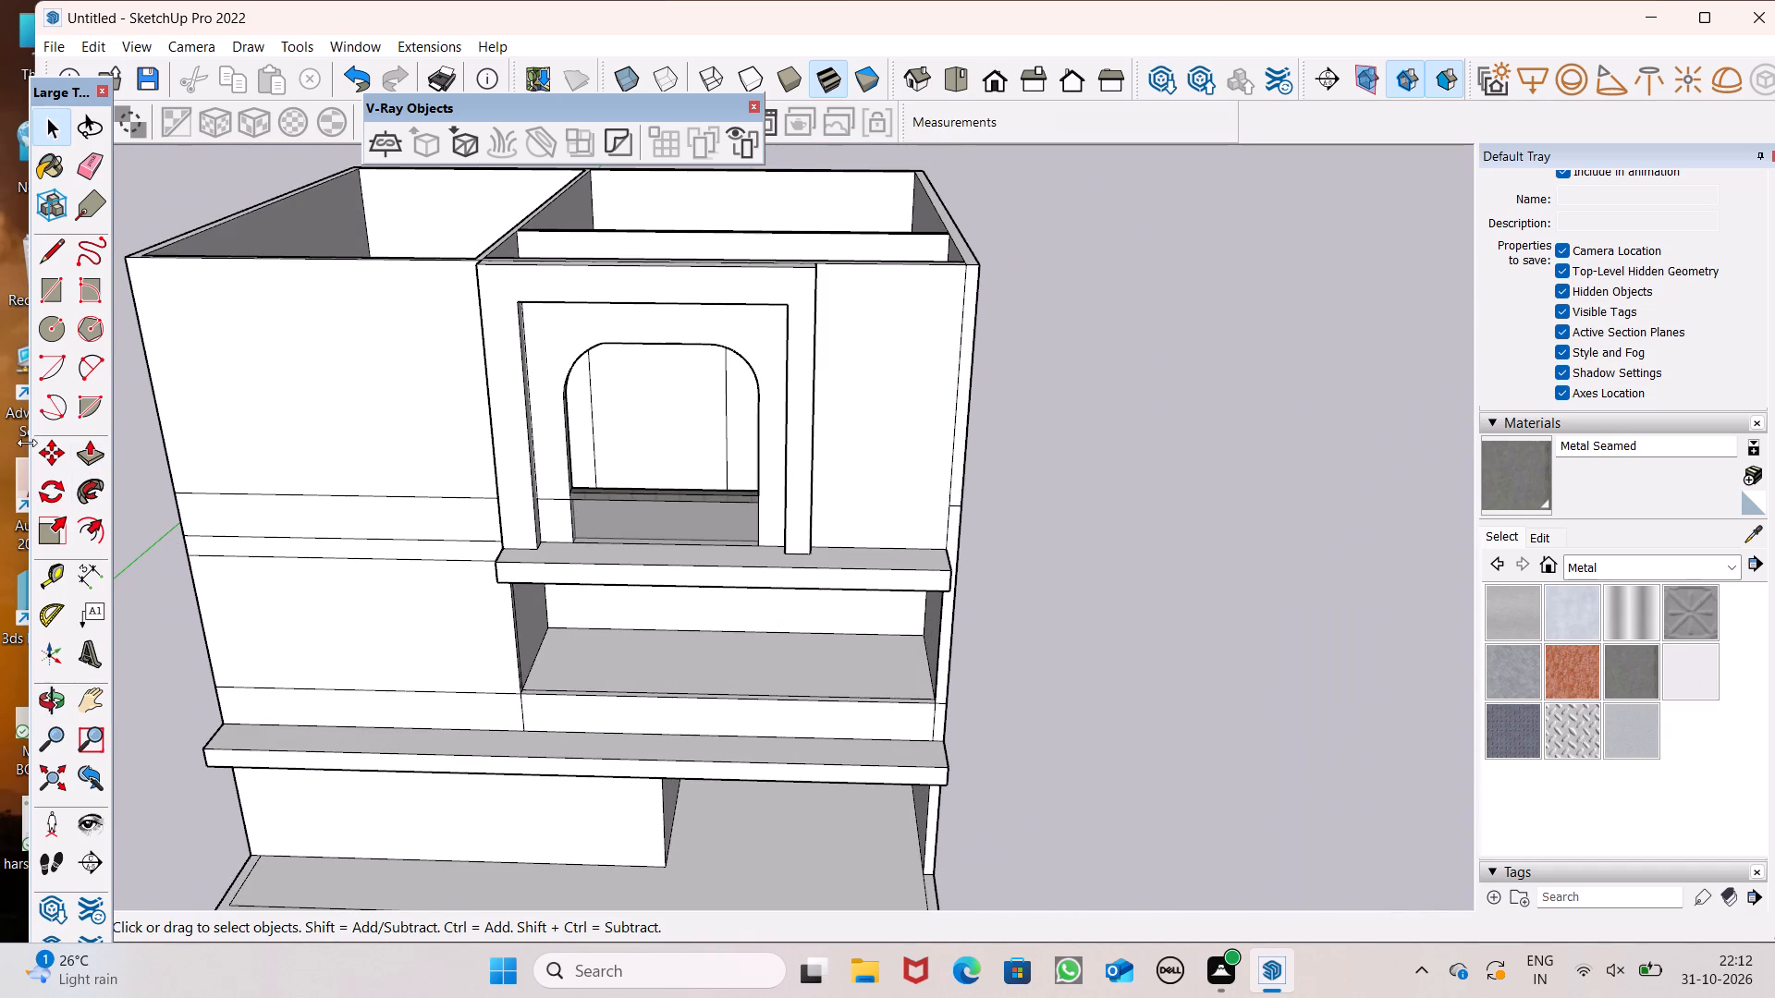
pyautogui.click(98, 458)
pyautogui.scroll(8, 737, 450)
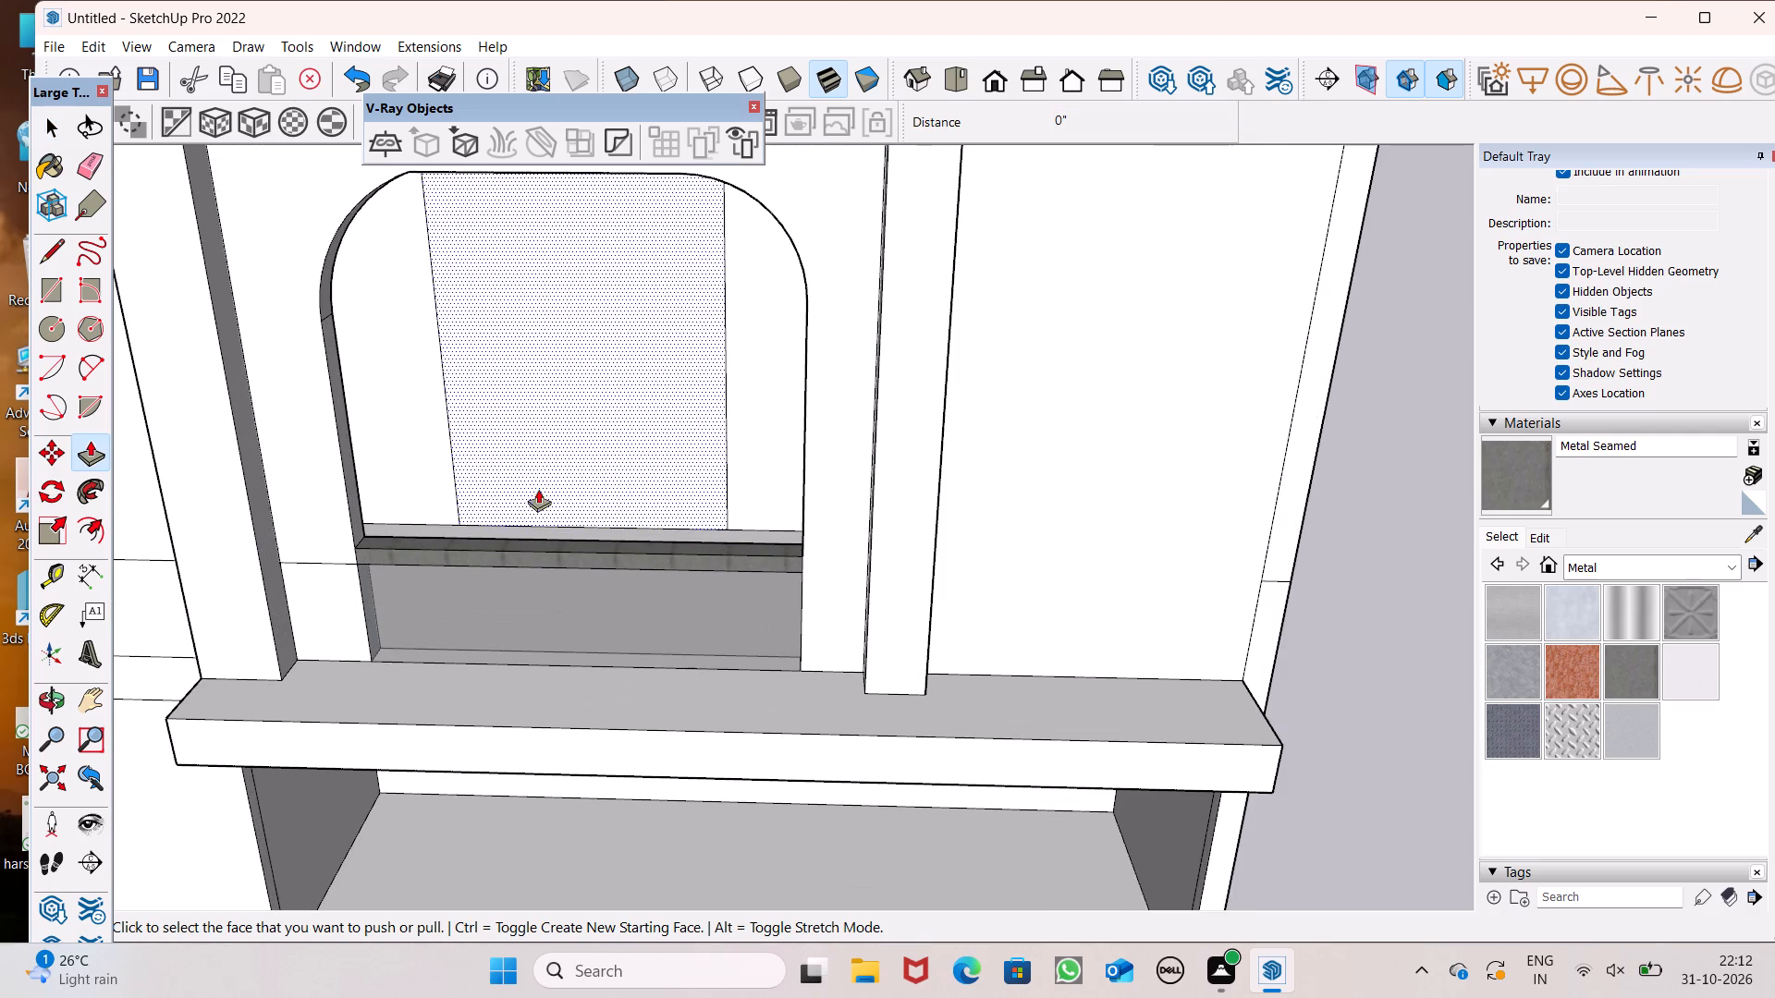
pyautogui.moveTo(486, 509); pyautogui.dragTo(549, 446)
pyautogui.scroll(-3, 547, 444)
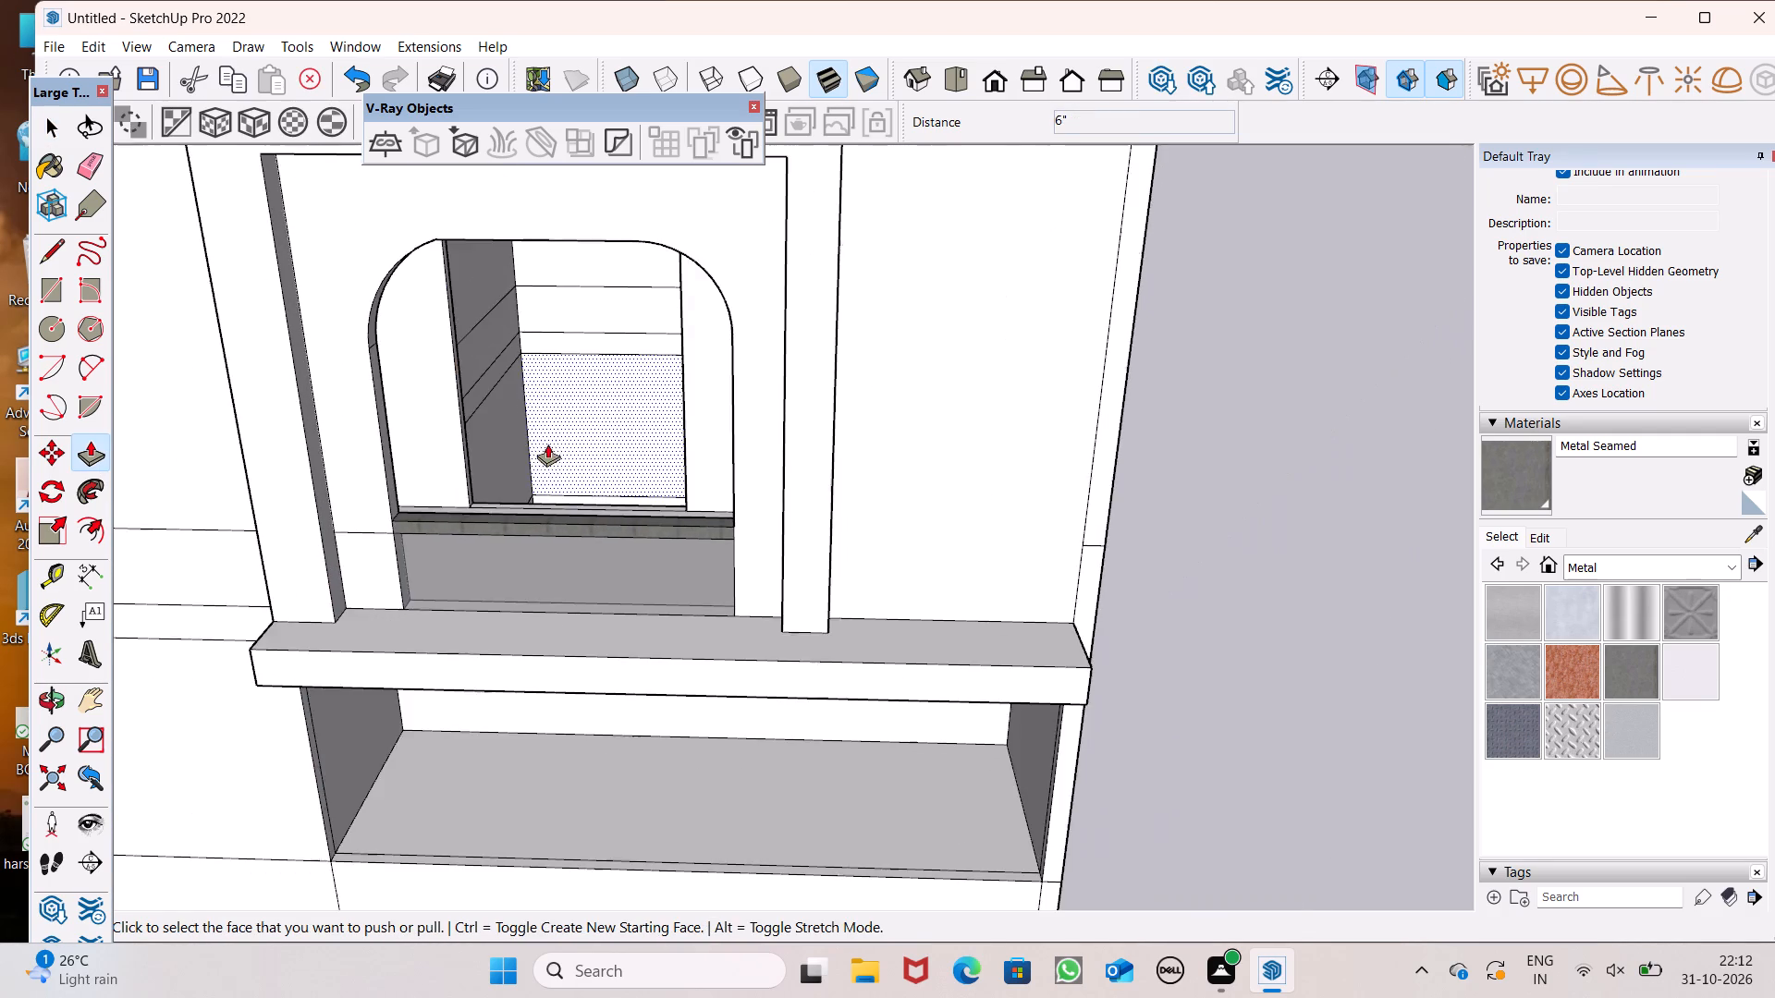
# Examine the balcony railing, the doorway behind it and the whole front of the building.
pyautogui.moveTo(568, 491); pyautogui.dragTo(591, 336, button='middle')
pyautogui.scroll(1, 591, 336)
pyautogui.scroll(-4, 600, 338)
pyautogui.scroll(-4, 953, 438)
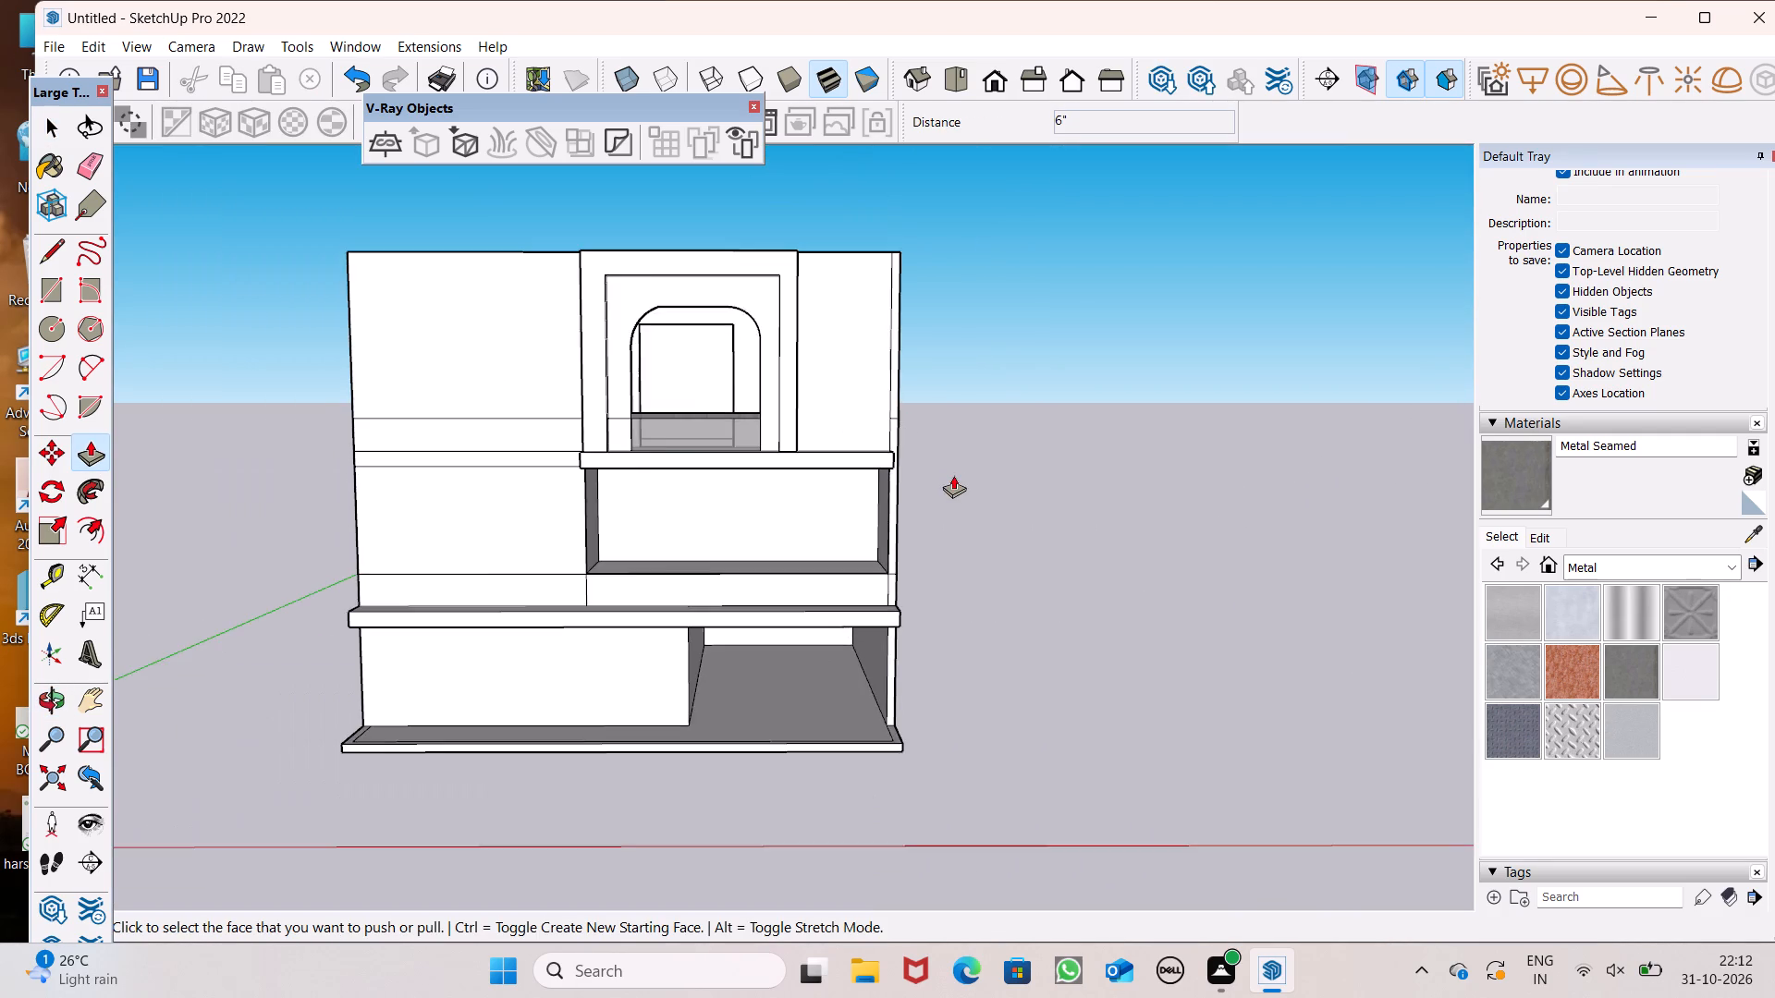
pyautogui.scroll(-4, 952, 471)
pyautogui.scroll(7, 967, 540)
pyautogui.scroll(-3, 967, 540)
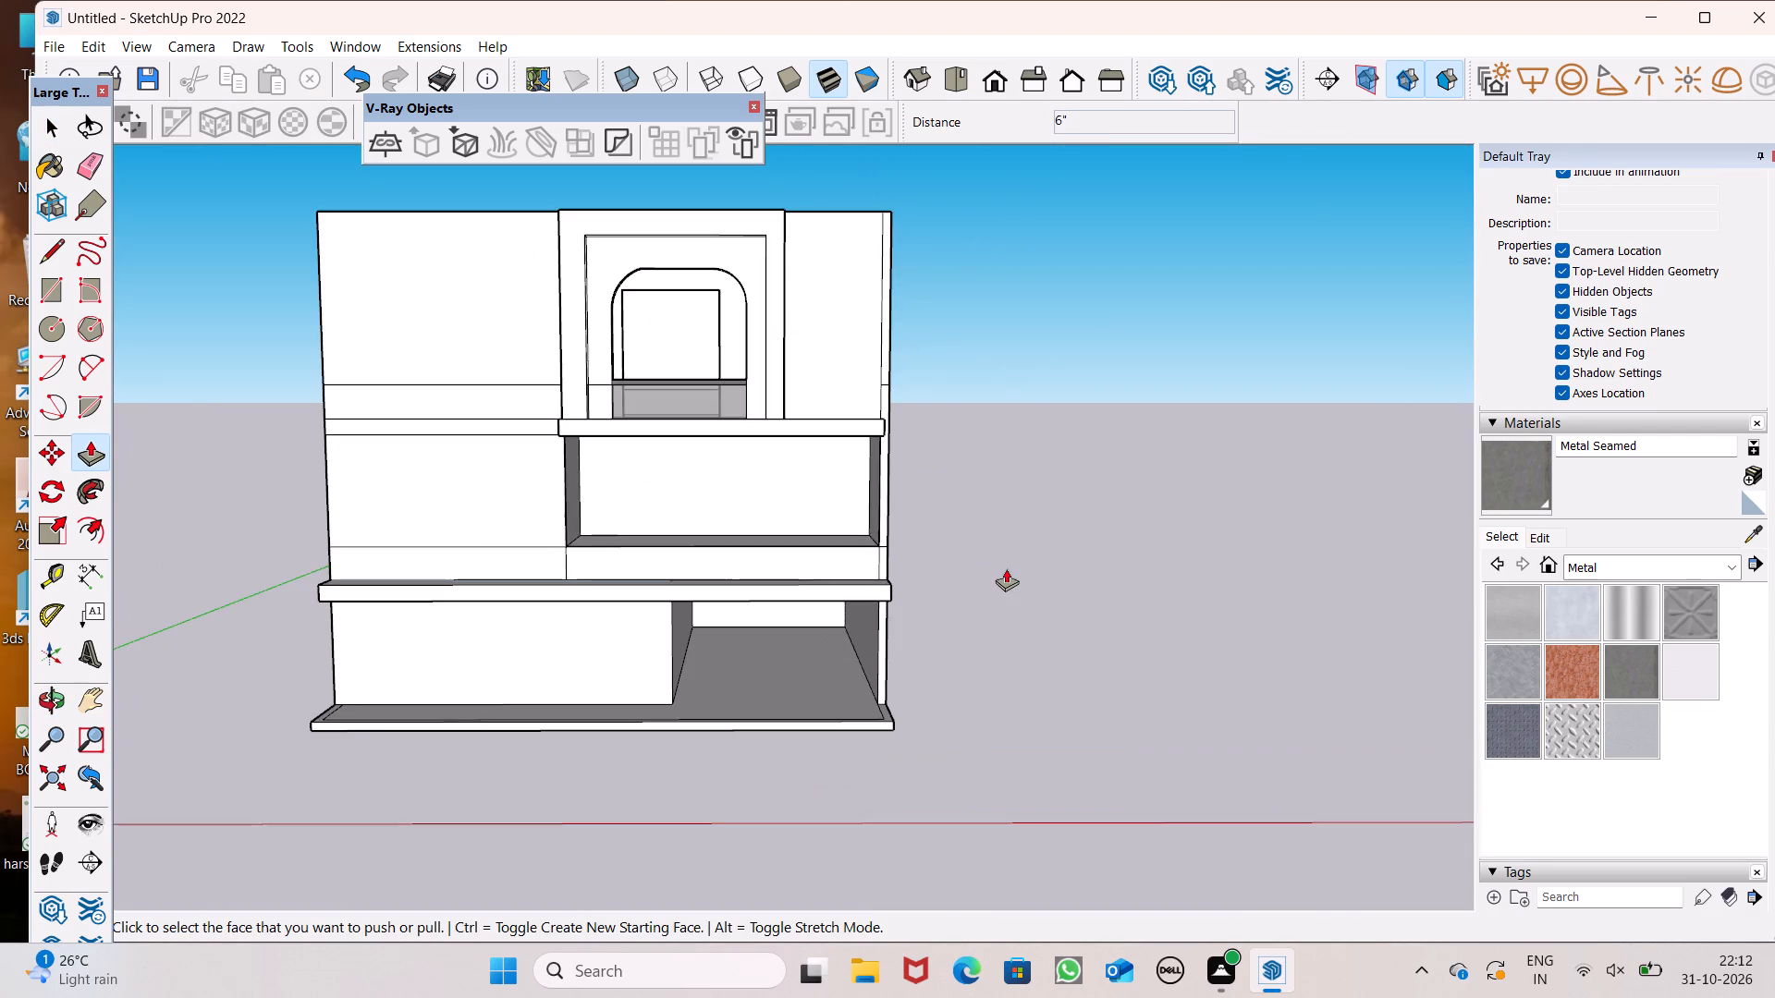
# Examine the whole building front from several angles, including the open balcony recess on the middle floor.
pyautogui.moveTo(1007, 568); pyautogui.dragTo(963, 504, button='middle')
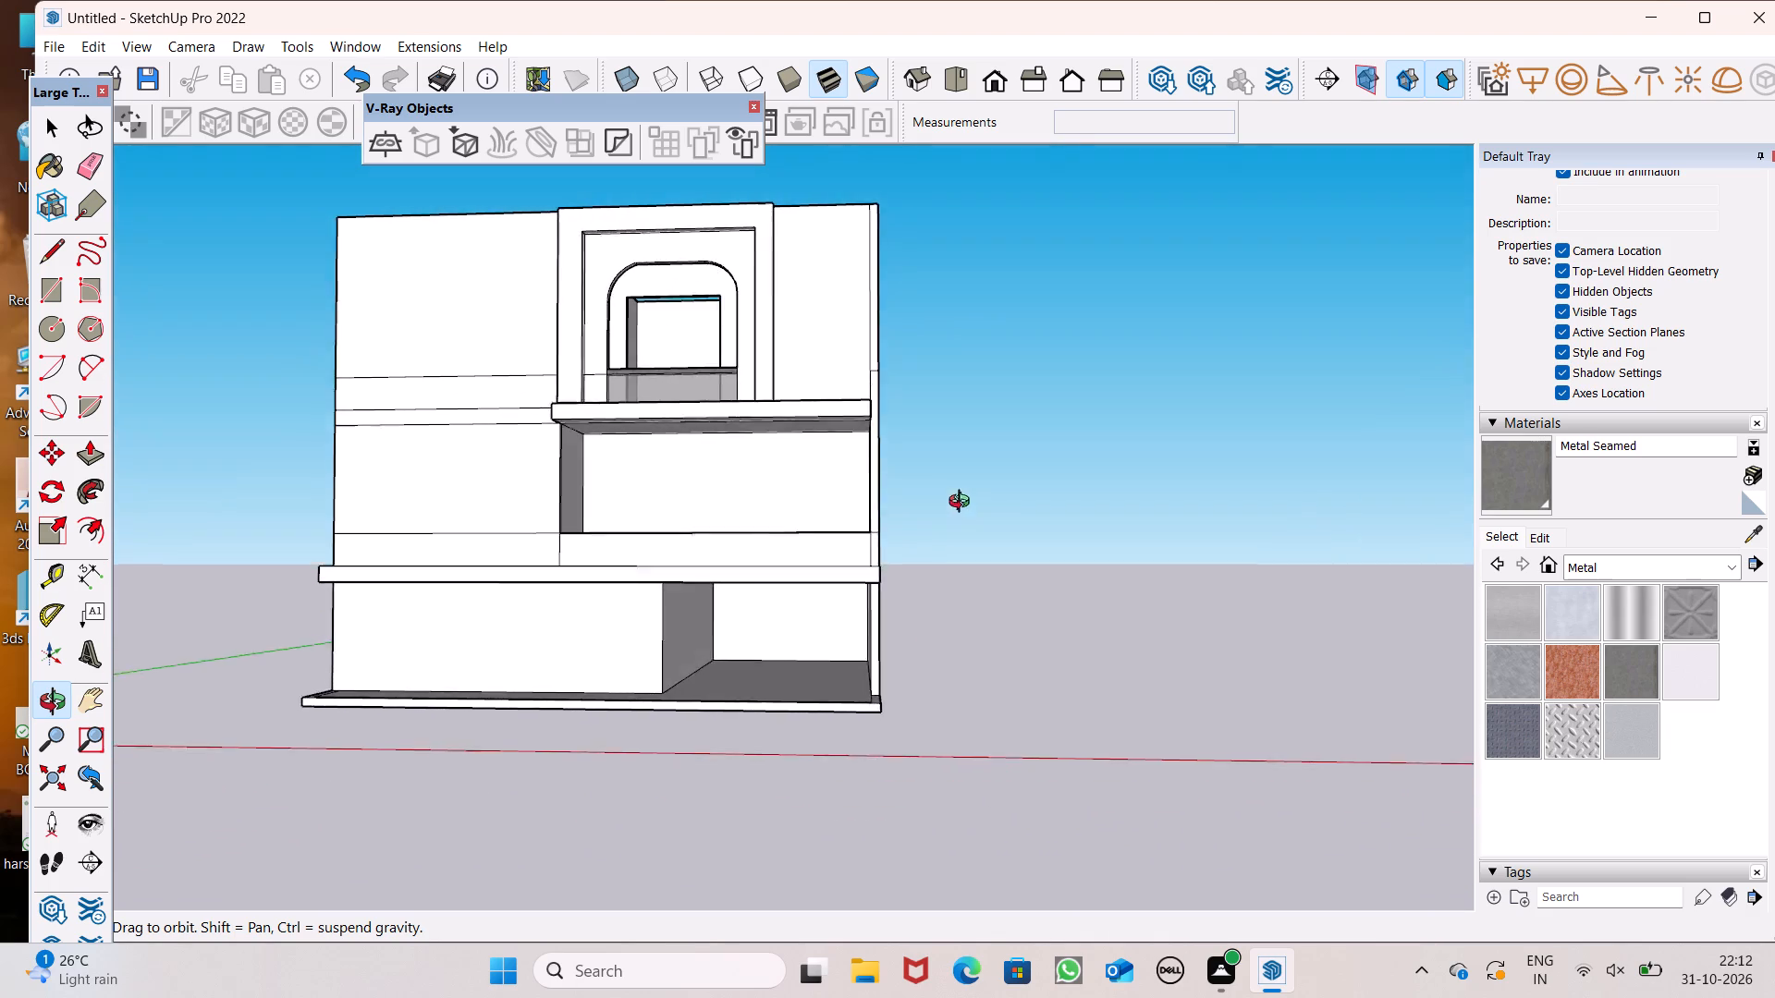
pyautogui.moveTo(963, 504); pyautogui.dragTo(972, 432, button='middle')
pyautogui.scroll(-2, 976, 435)
pyautogui.moveTo(1001, 481); pyautogui.dragTo(1057, 718, button='middle')
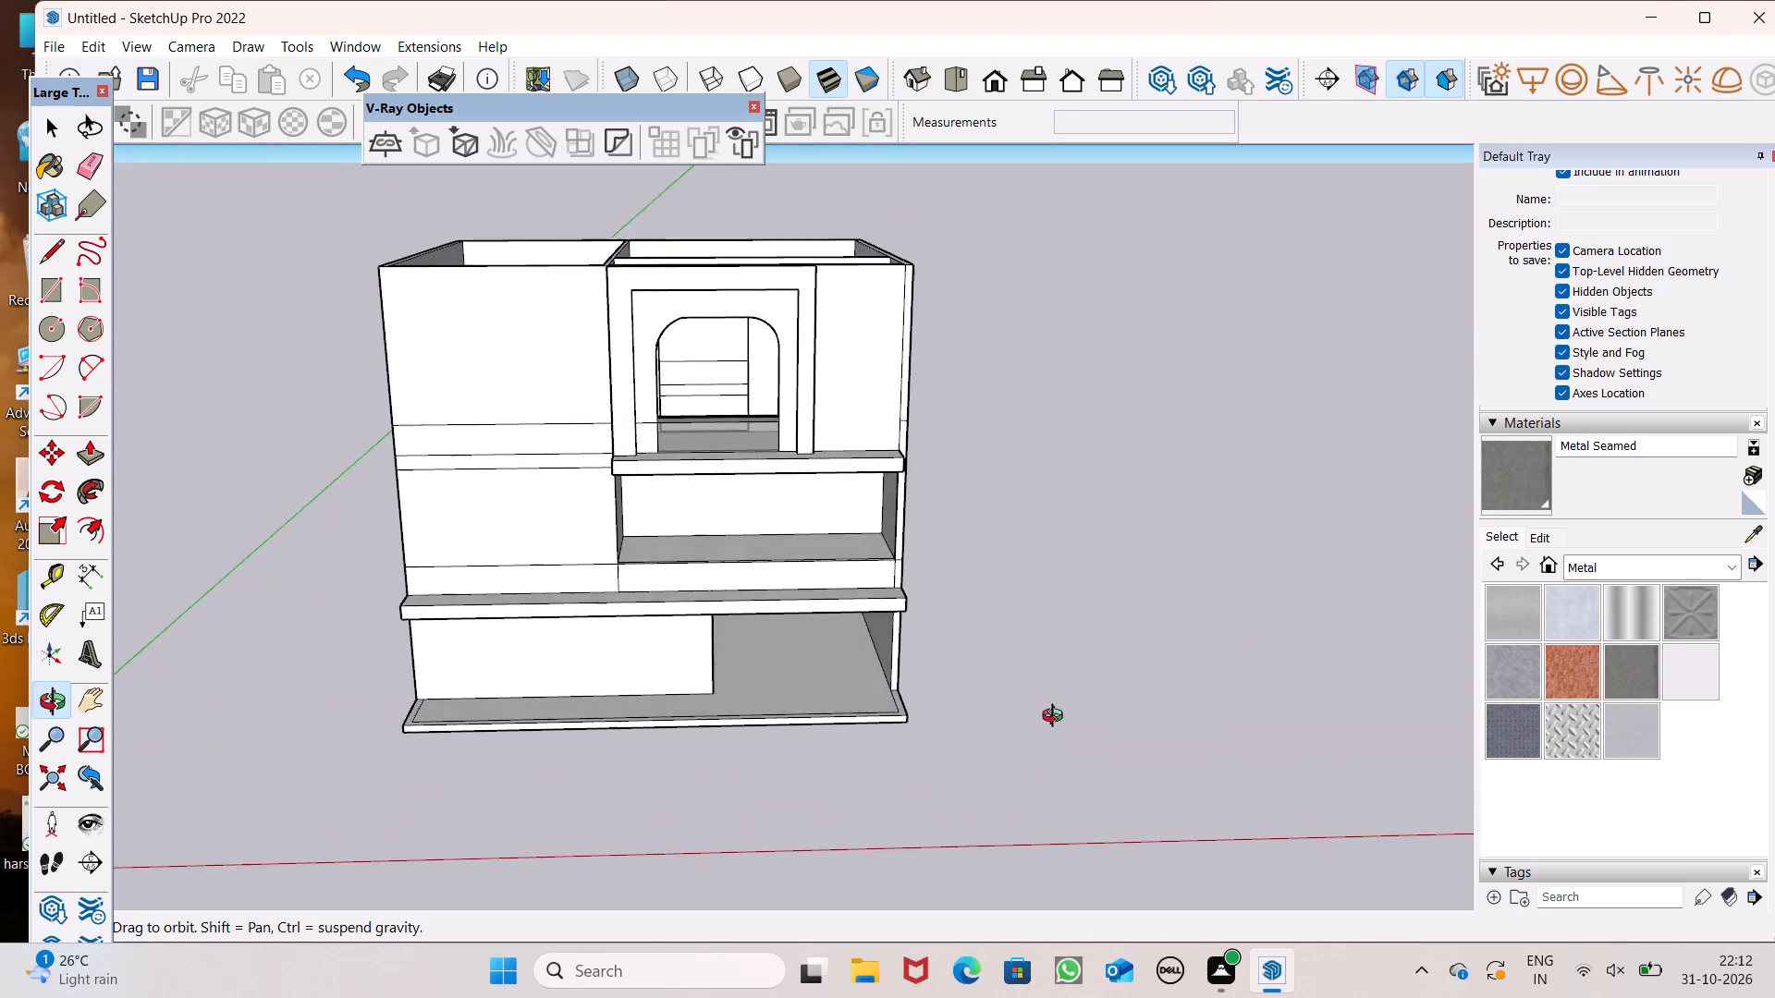
pyautogui.moveTo(1057, 718); pyautogui.dragTo(1057, 736, button='middle')
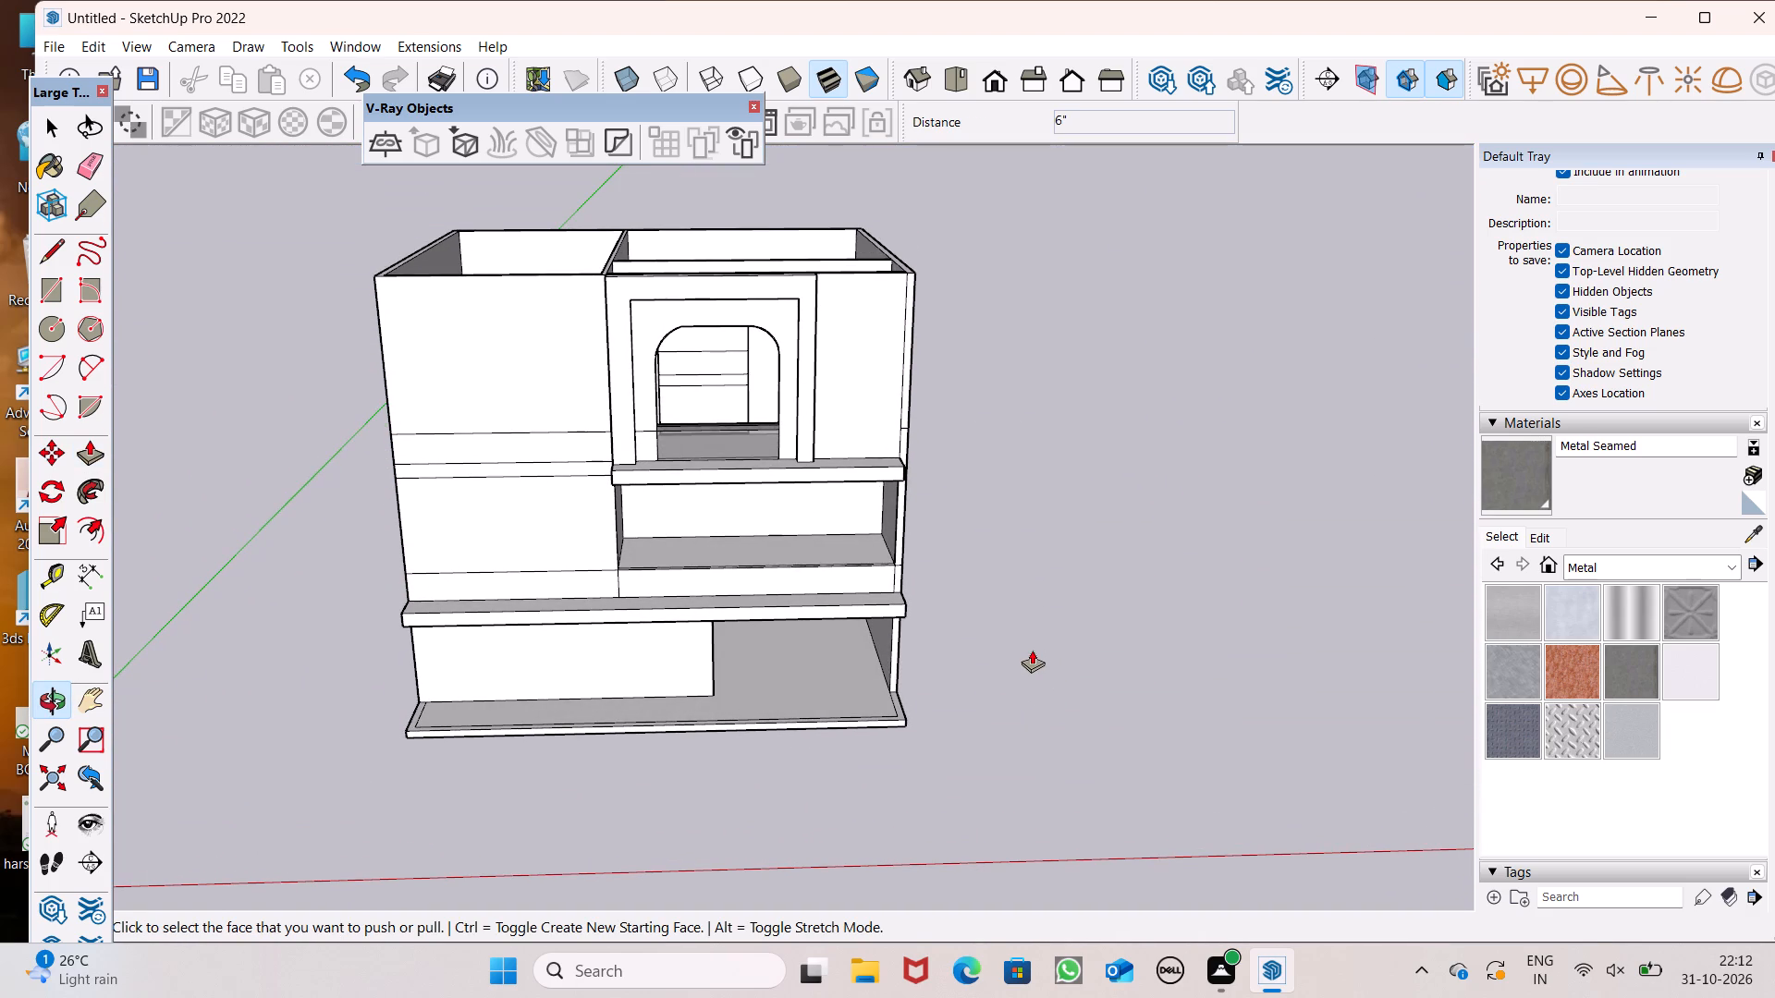
pyautogui.moveTo(834, 572); pyautogui.dragTo(785, 630, button='middle')
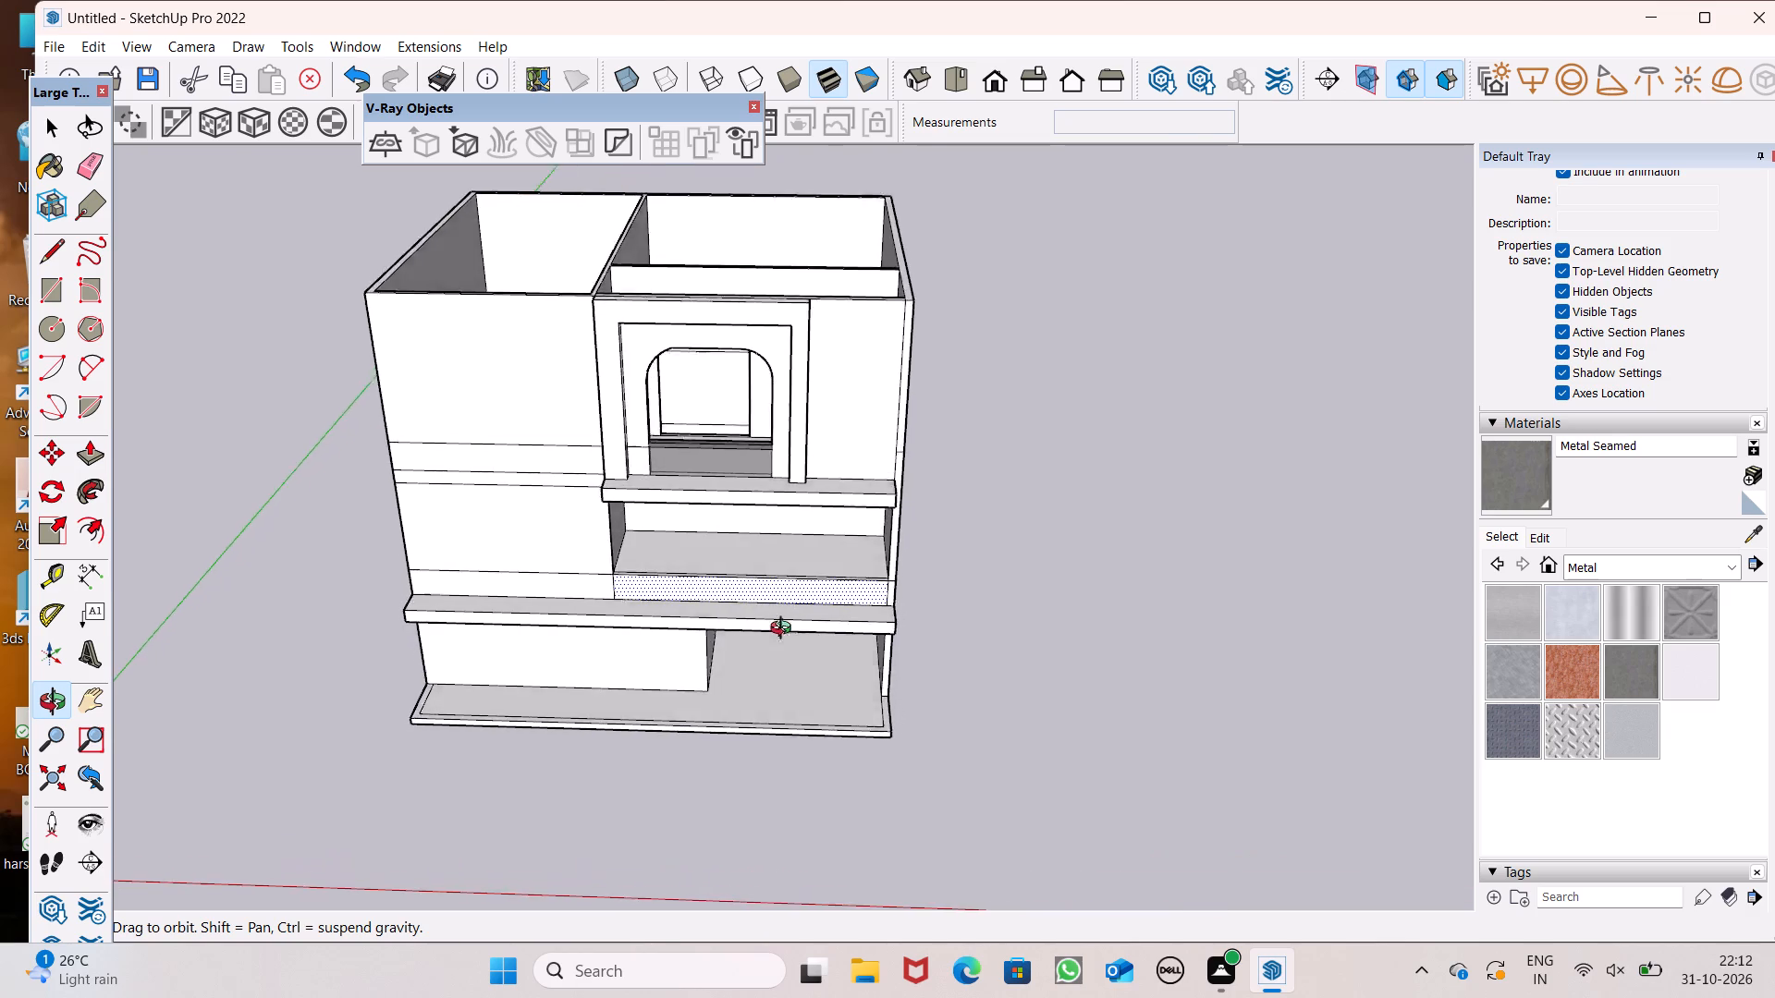
pyautogui.moveTo(785, 630); pyautogui.dragTo(749, 579, button='middle')
pyautogui.scroll(5, 748, 579)
pyautogui.scroll(5, 861, 529)
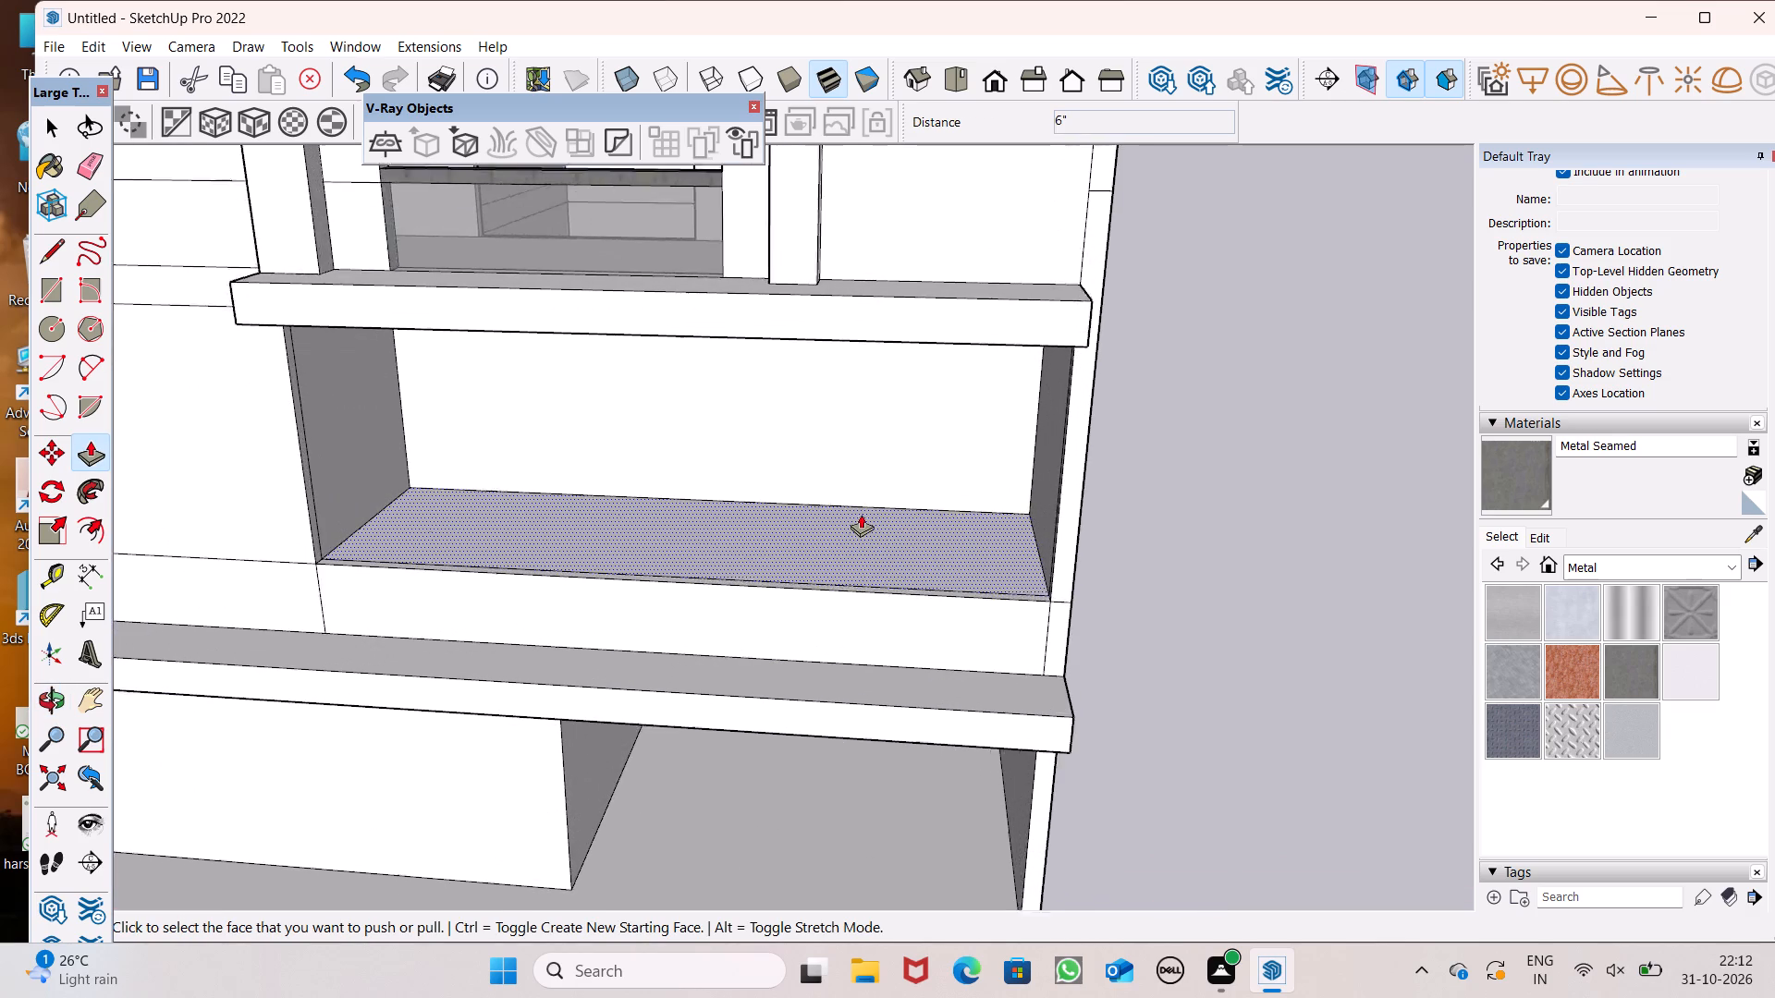
pyautogui.middleClick(877, 565)
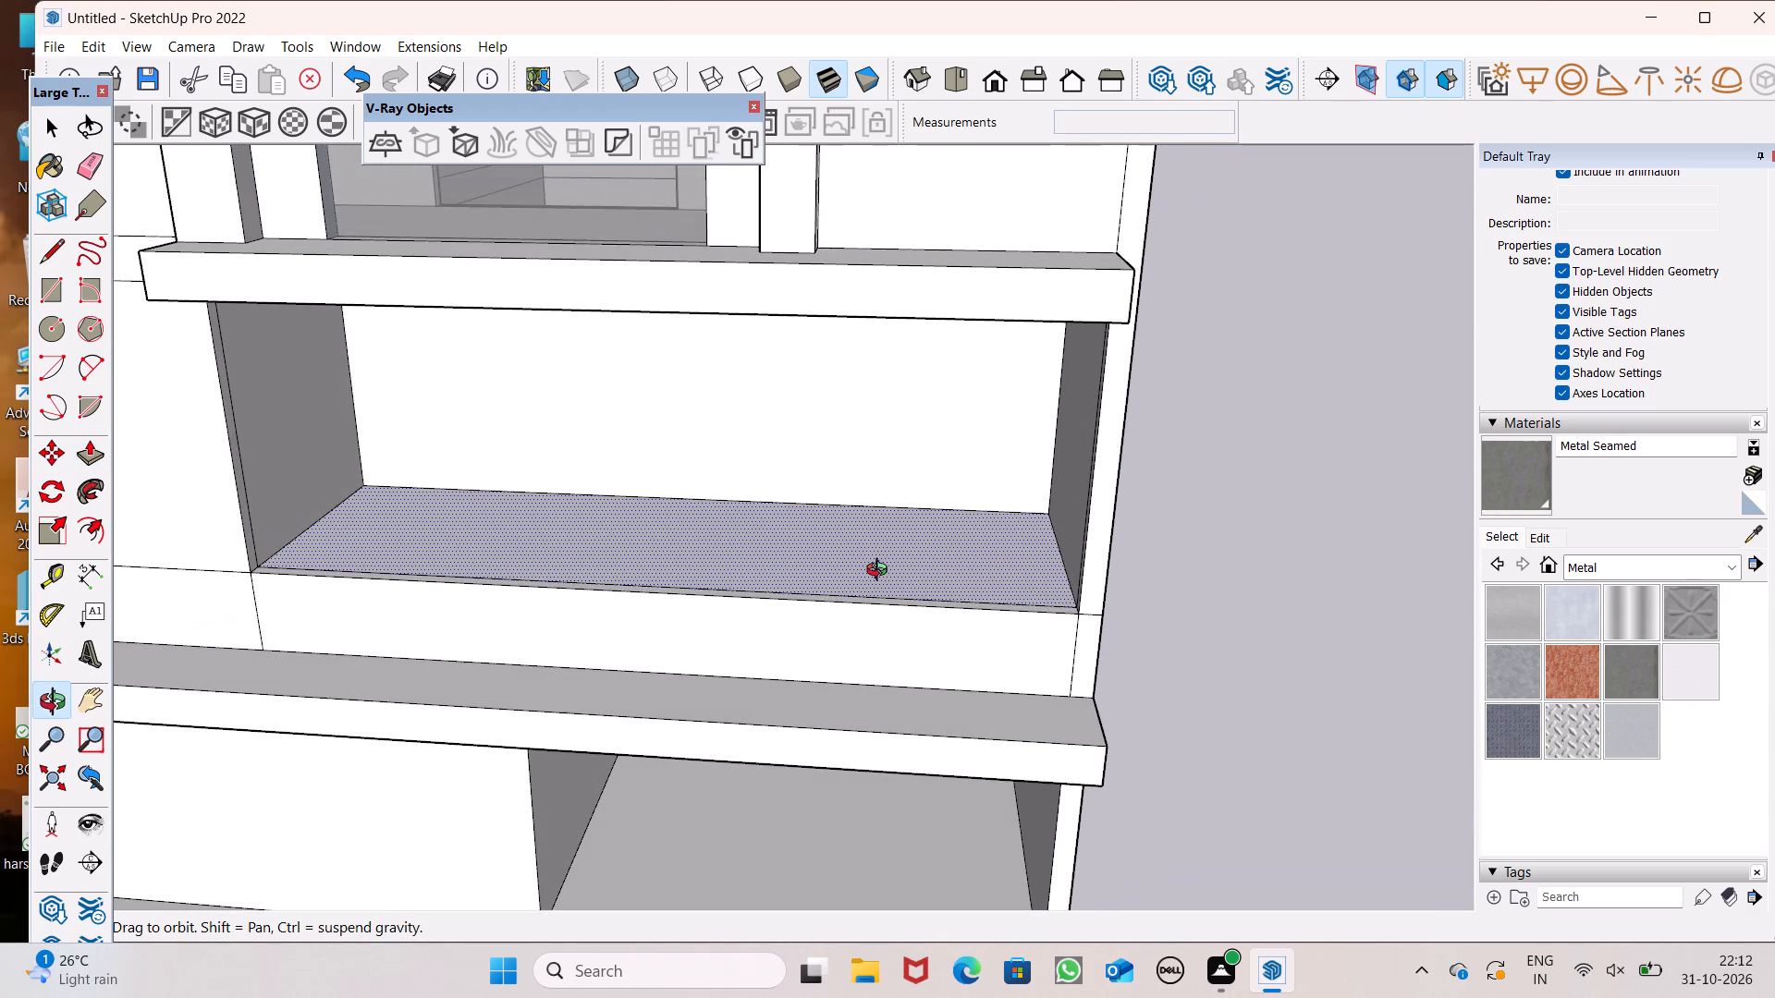
pyautogui.scroll(3, 887, 562)
pyautogui.scroll(-3, 997, 597)
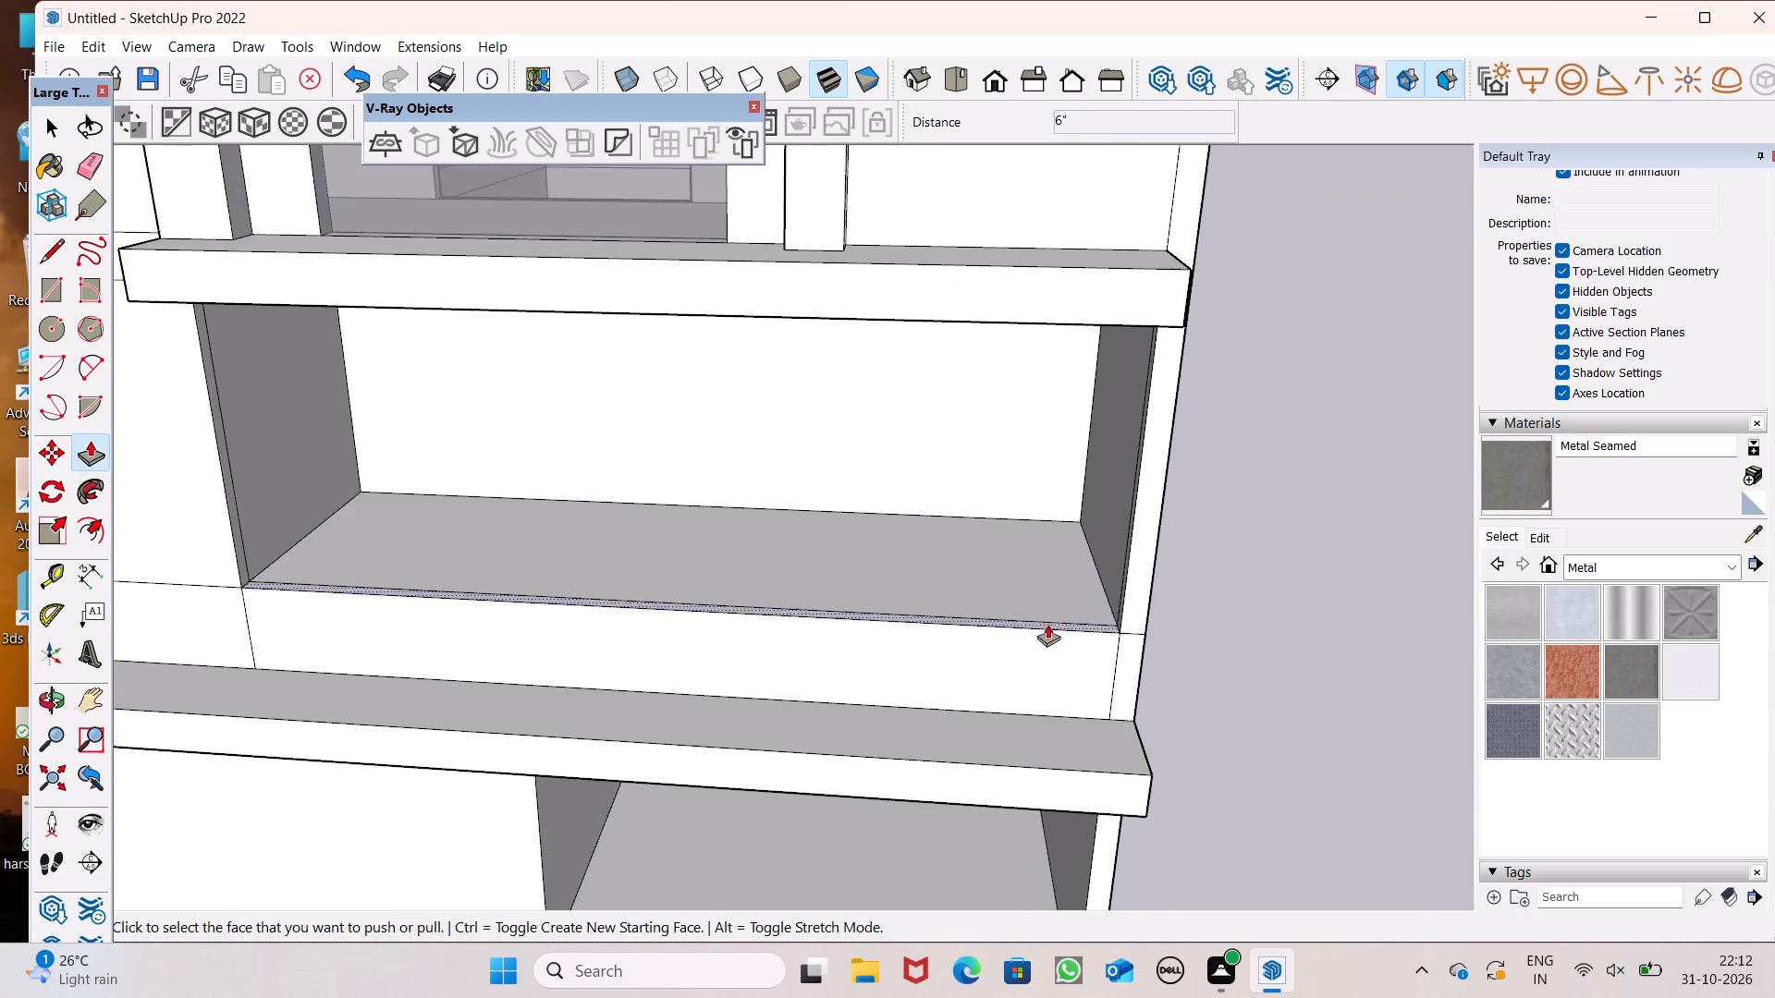
pyautogui.moveTo(1048, 627); pyautogui.dragTo(1051, 673, button='middle')
pyautogui.scroll(1, 887, 620)
pyautogui.scroll(-2, 893, 607)
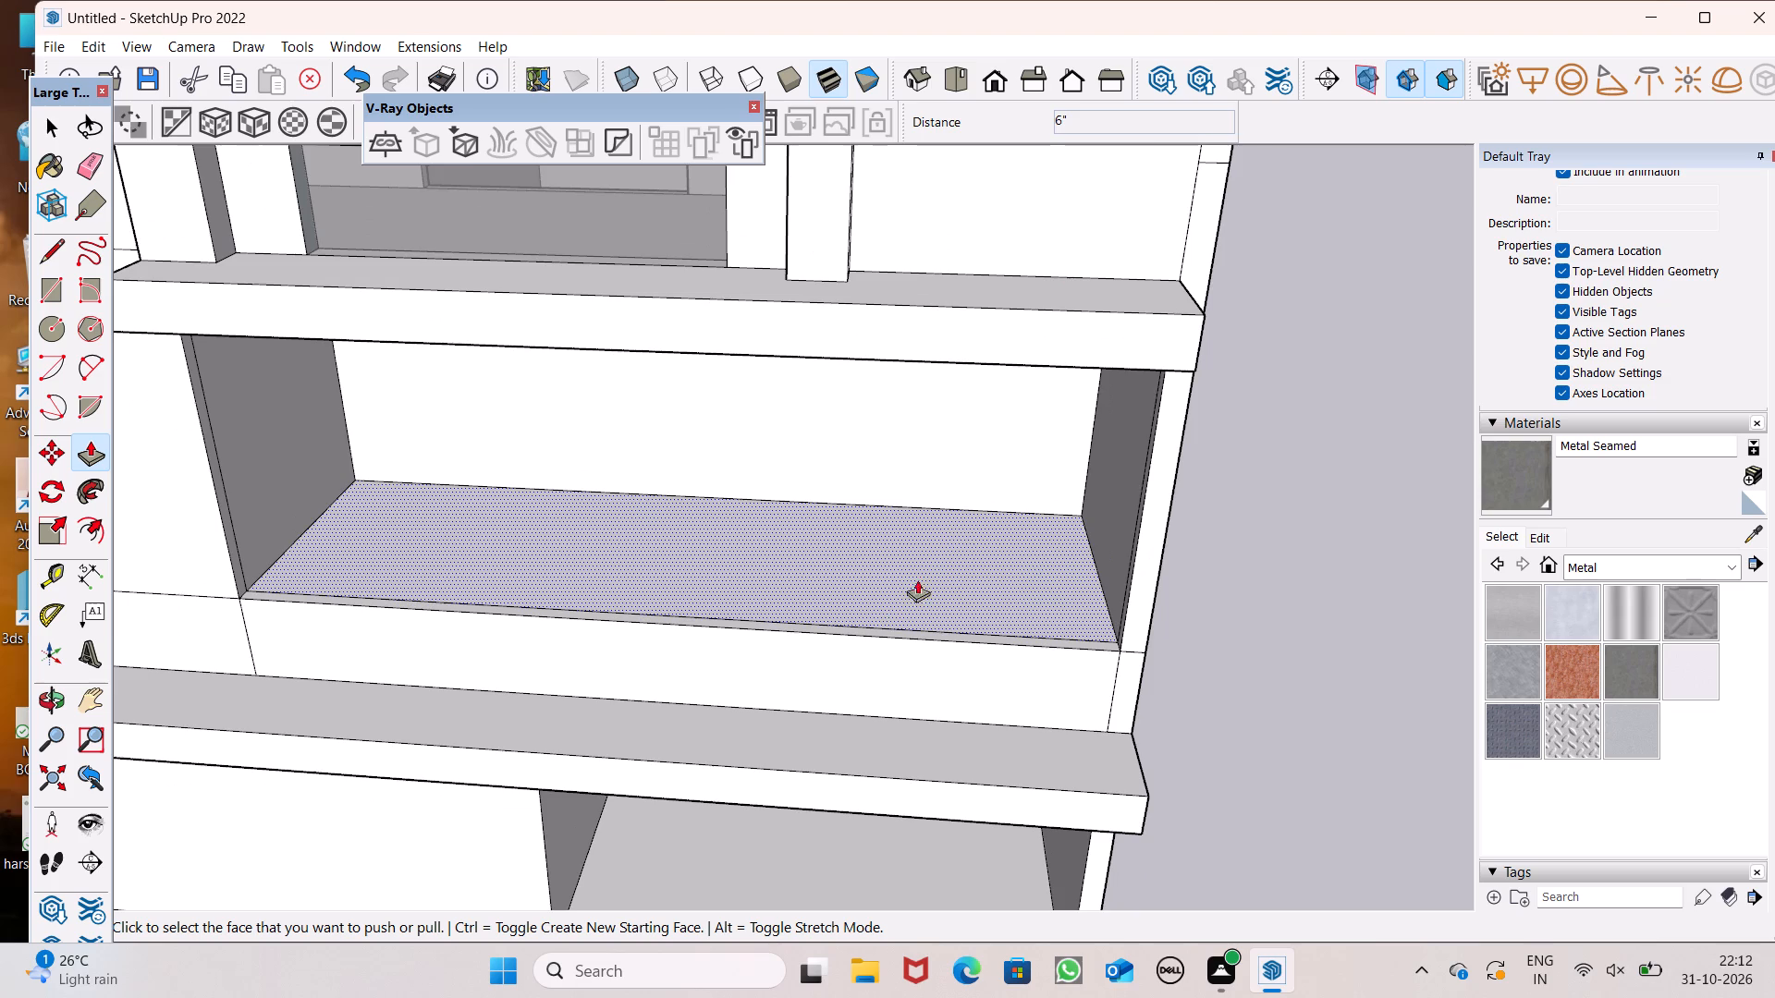
pyautogui.scroll(-2, 958, 520)
pyautogui.moveTo(958, 575); pyautogui.dragTo(970, 550, button='middle')
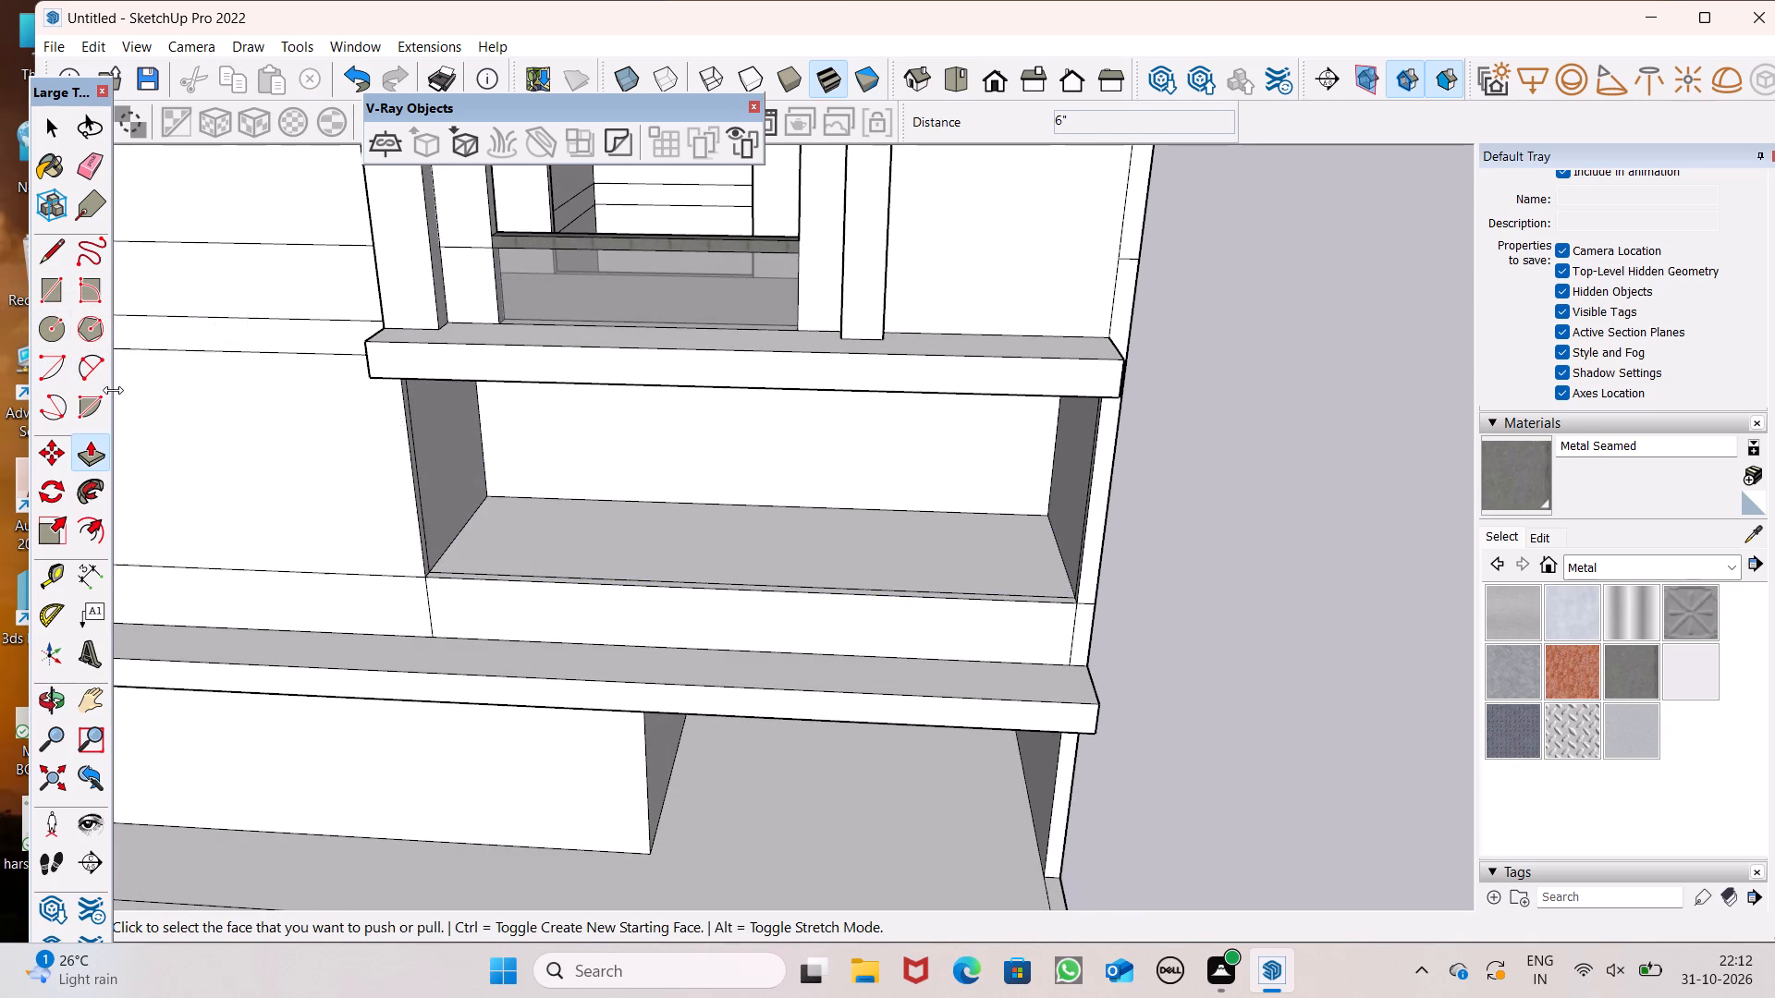
# Draw a short line across the narrow strip along the front edge of the middle-floor balcony, dividing it in two.
pyautogui.click(40, 253)
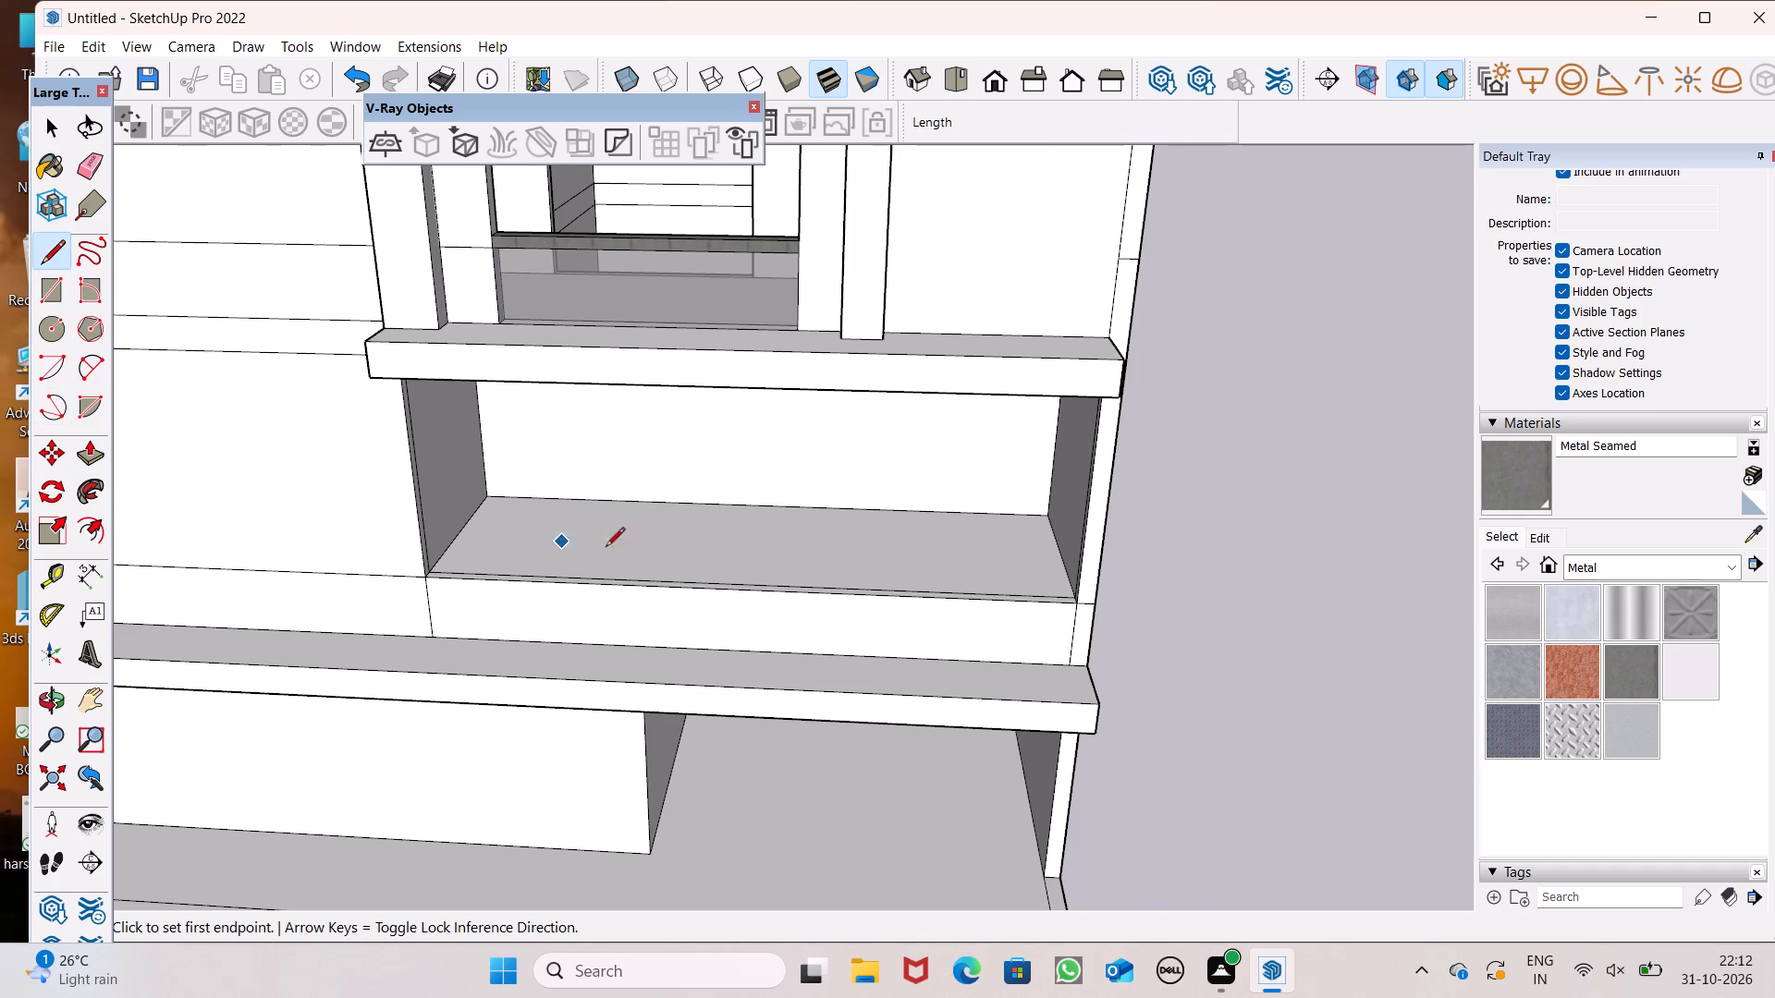
pyautogui.scroll(3, 672, 551)
pyautogui.scroll(-2, 761, 573)
pyautogui.moveTo(845, 663); pyautogui.dragTo(862, 733, button='middle')
pyautogui.scroll(5, 1011, 727)
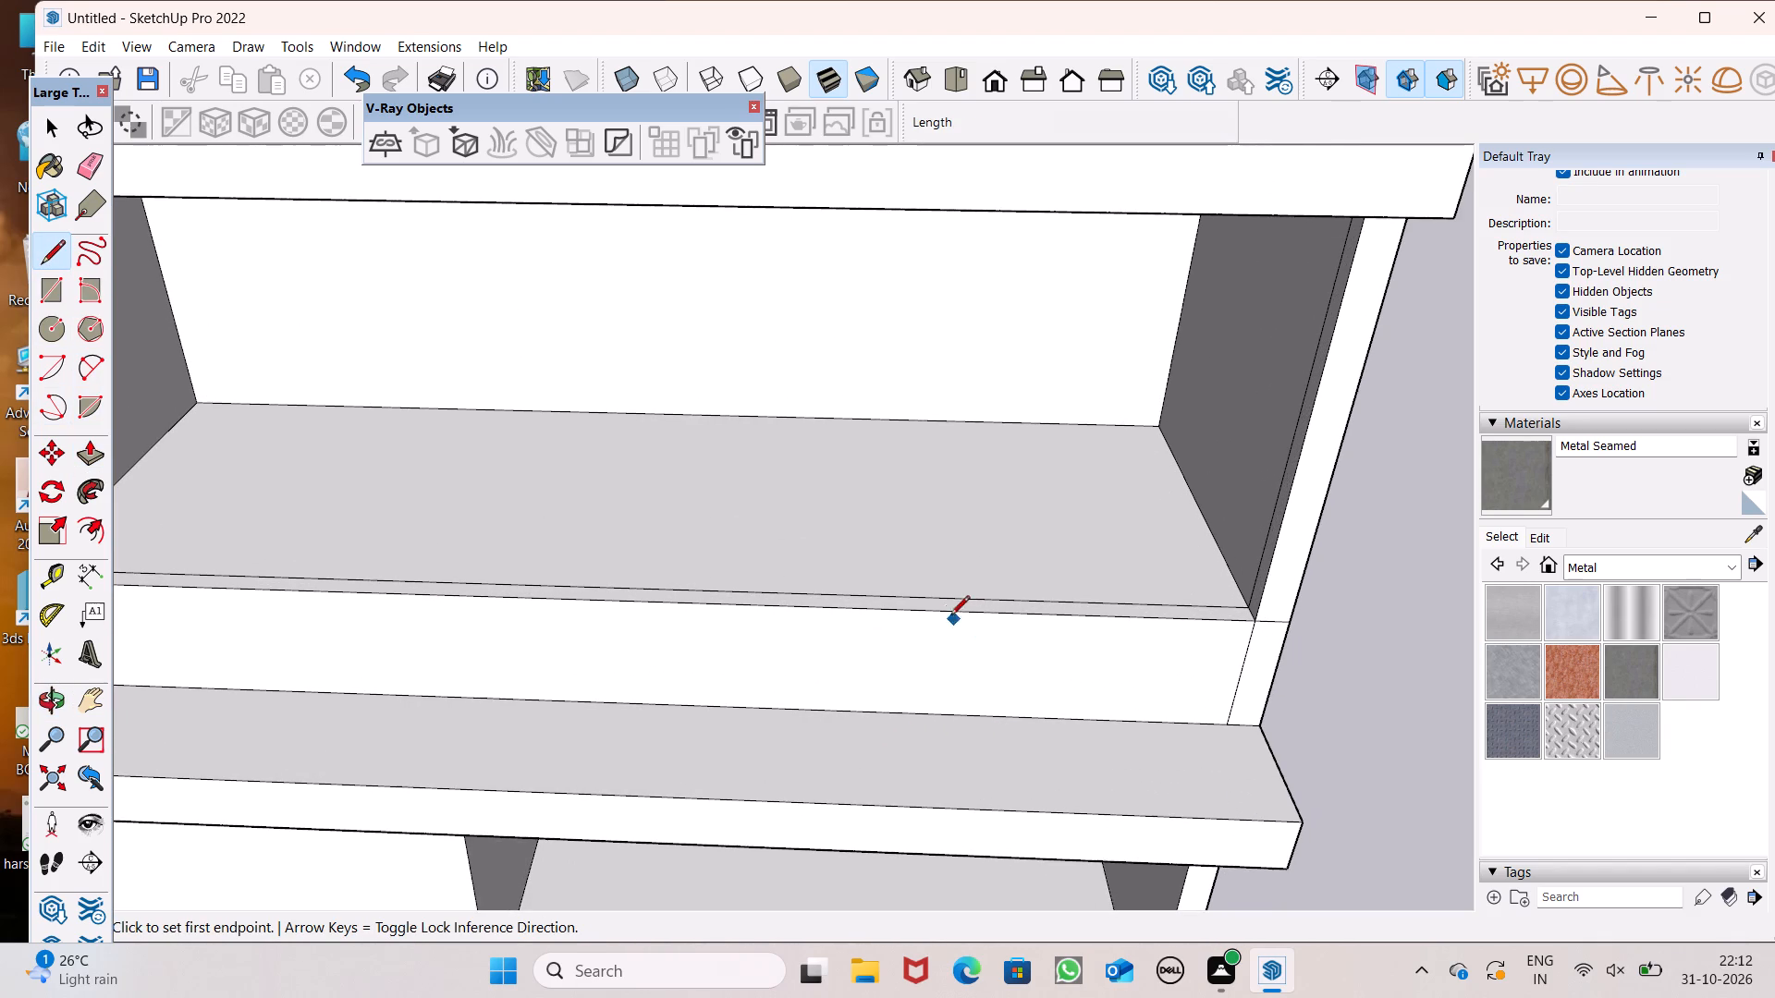
pyautogui.click(924, 598)
pyautogui.click(921, 615)
pyautogui.scroll(-4, 588, 494)
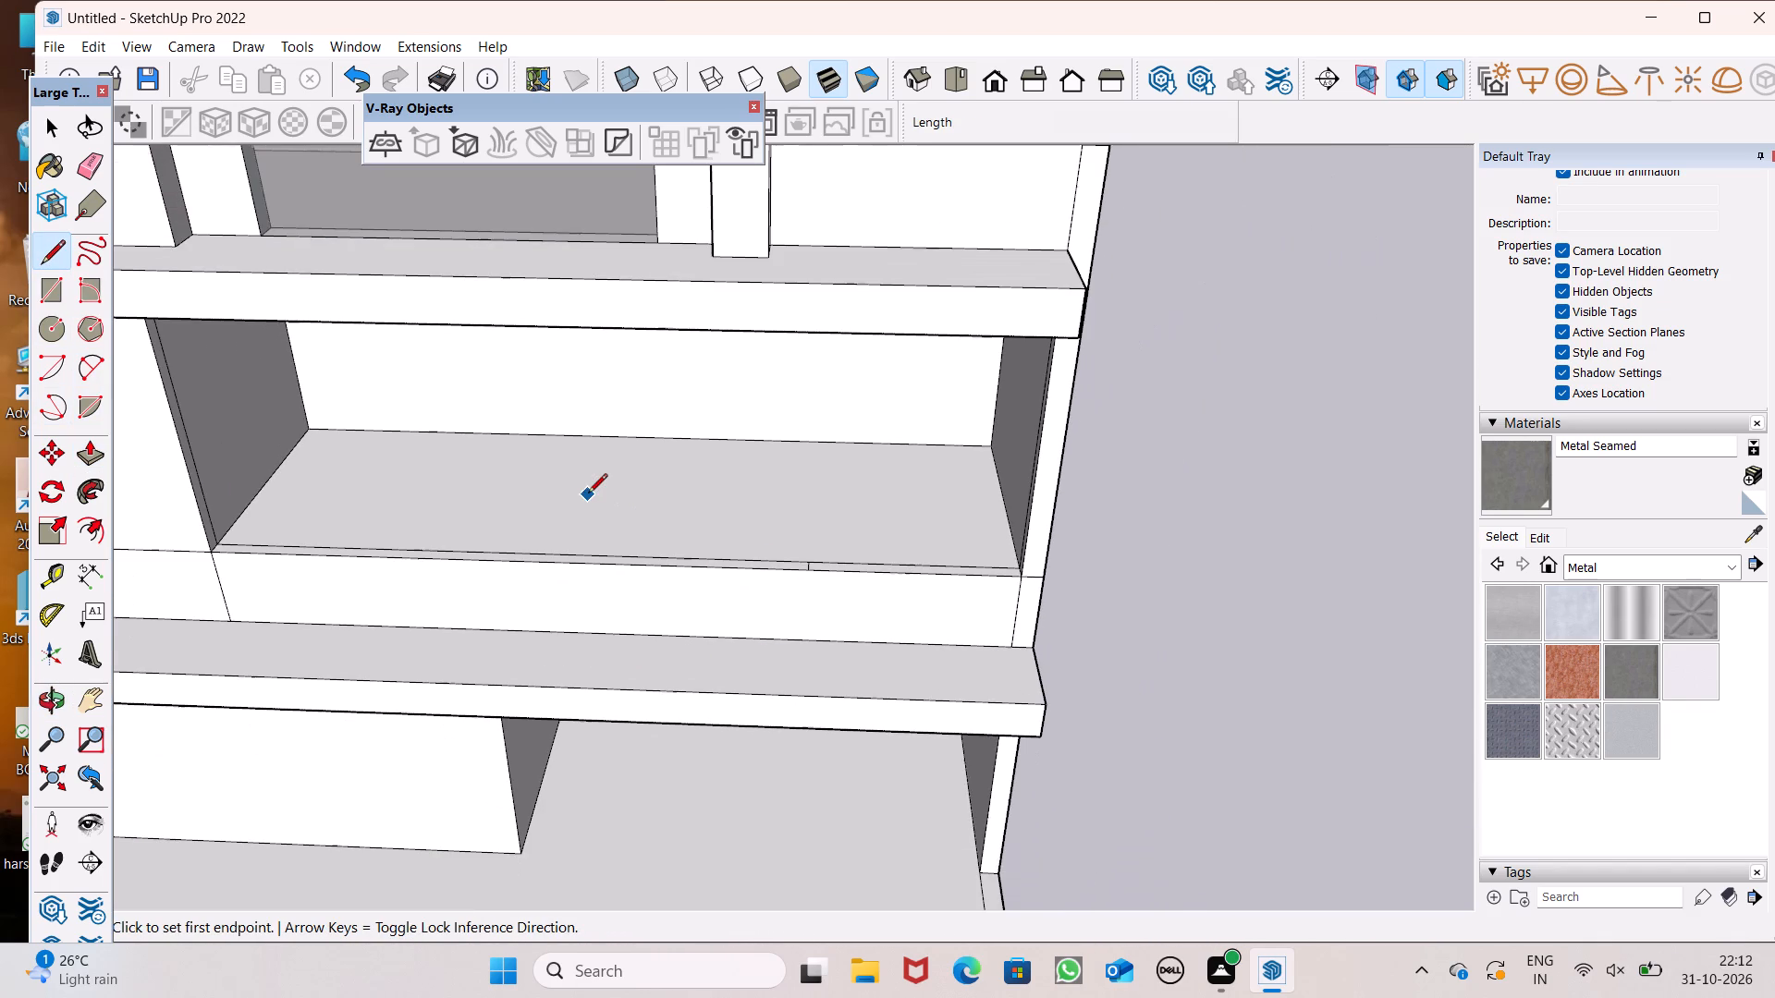
# Push/Pull the strip section beside the side wall up by 3' to form a low parapet on the middle-floor balcony.
pyautogui.click(90, 456)
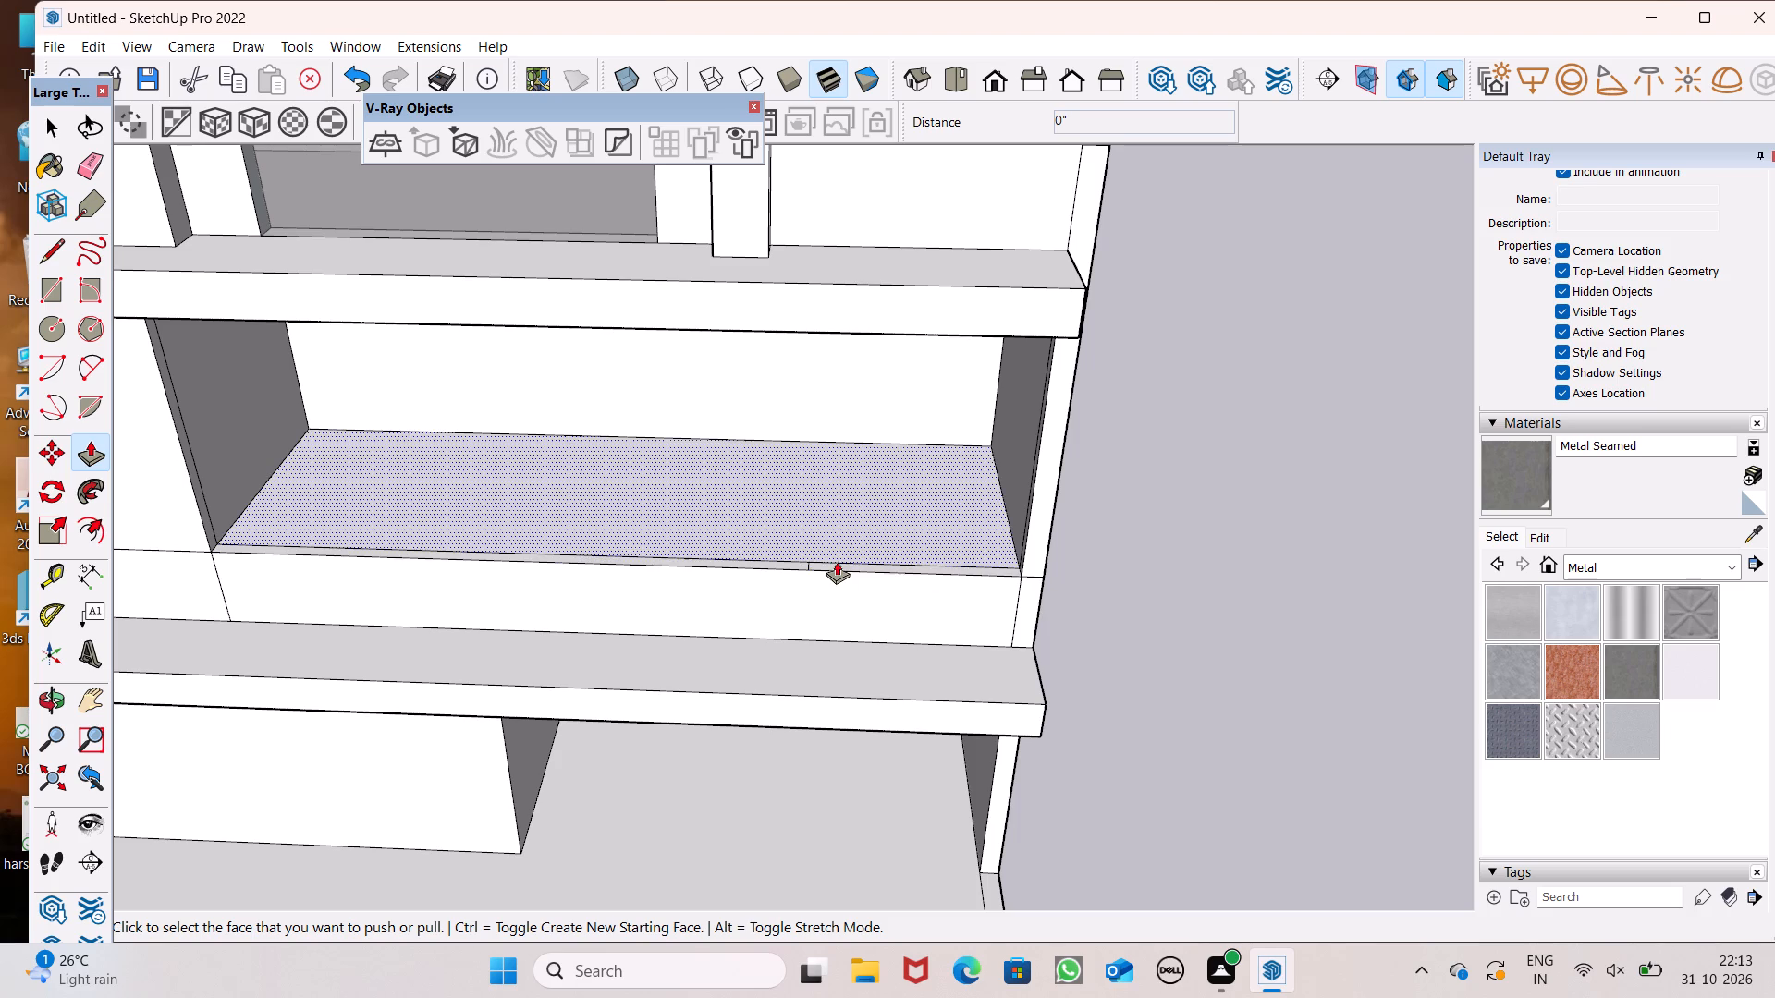
pyautogui.moveTo(834, 564); pyautogui.dragTo(830, 512)
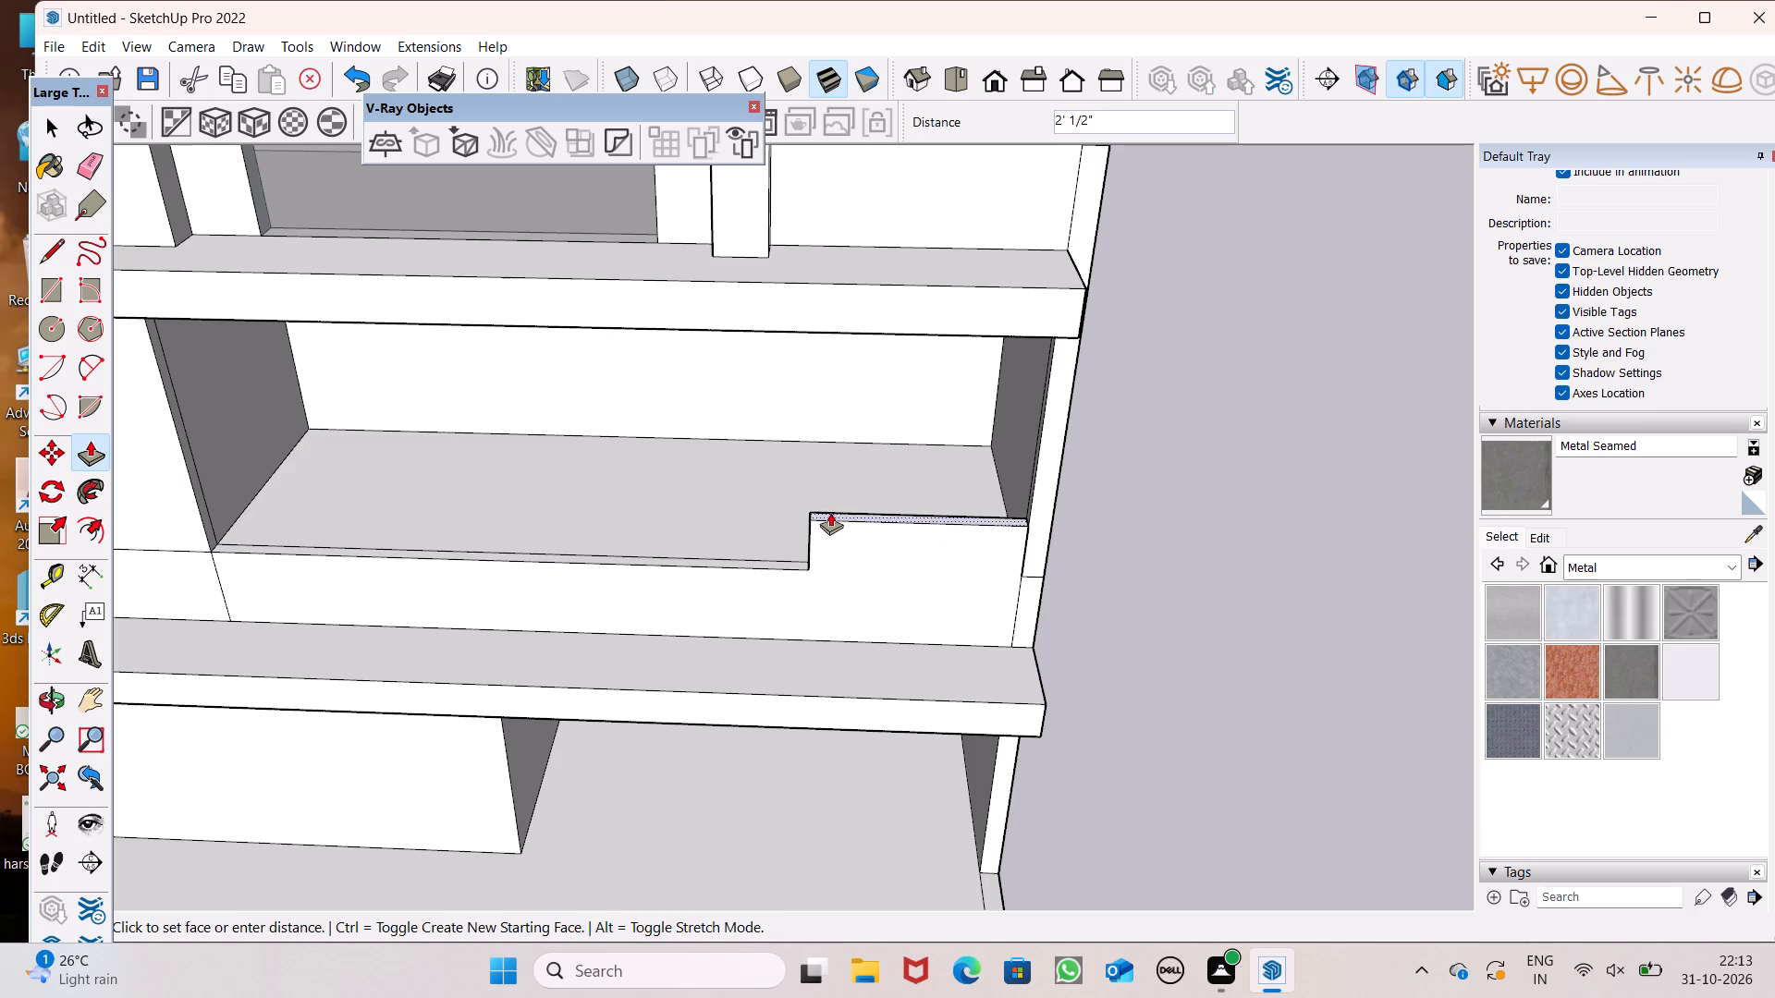
pyautogui.moveTo(830, 512); pyautogui.dragTo(830, 506)
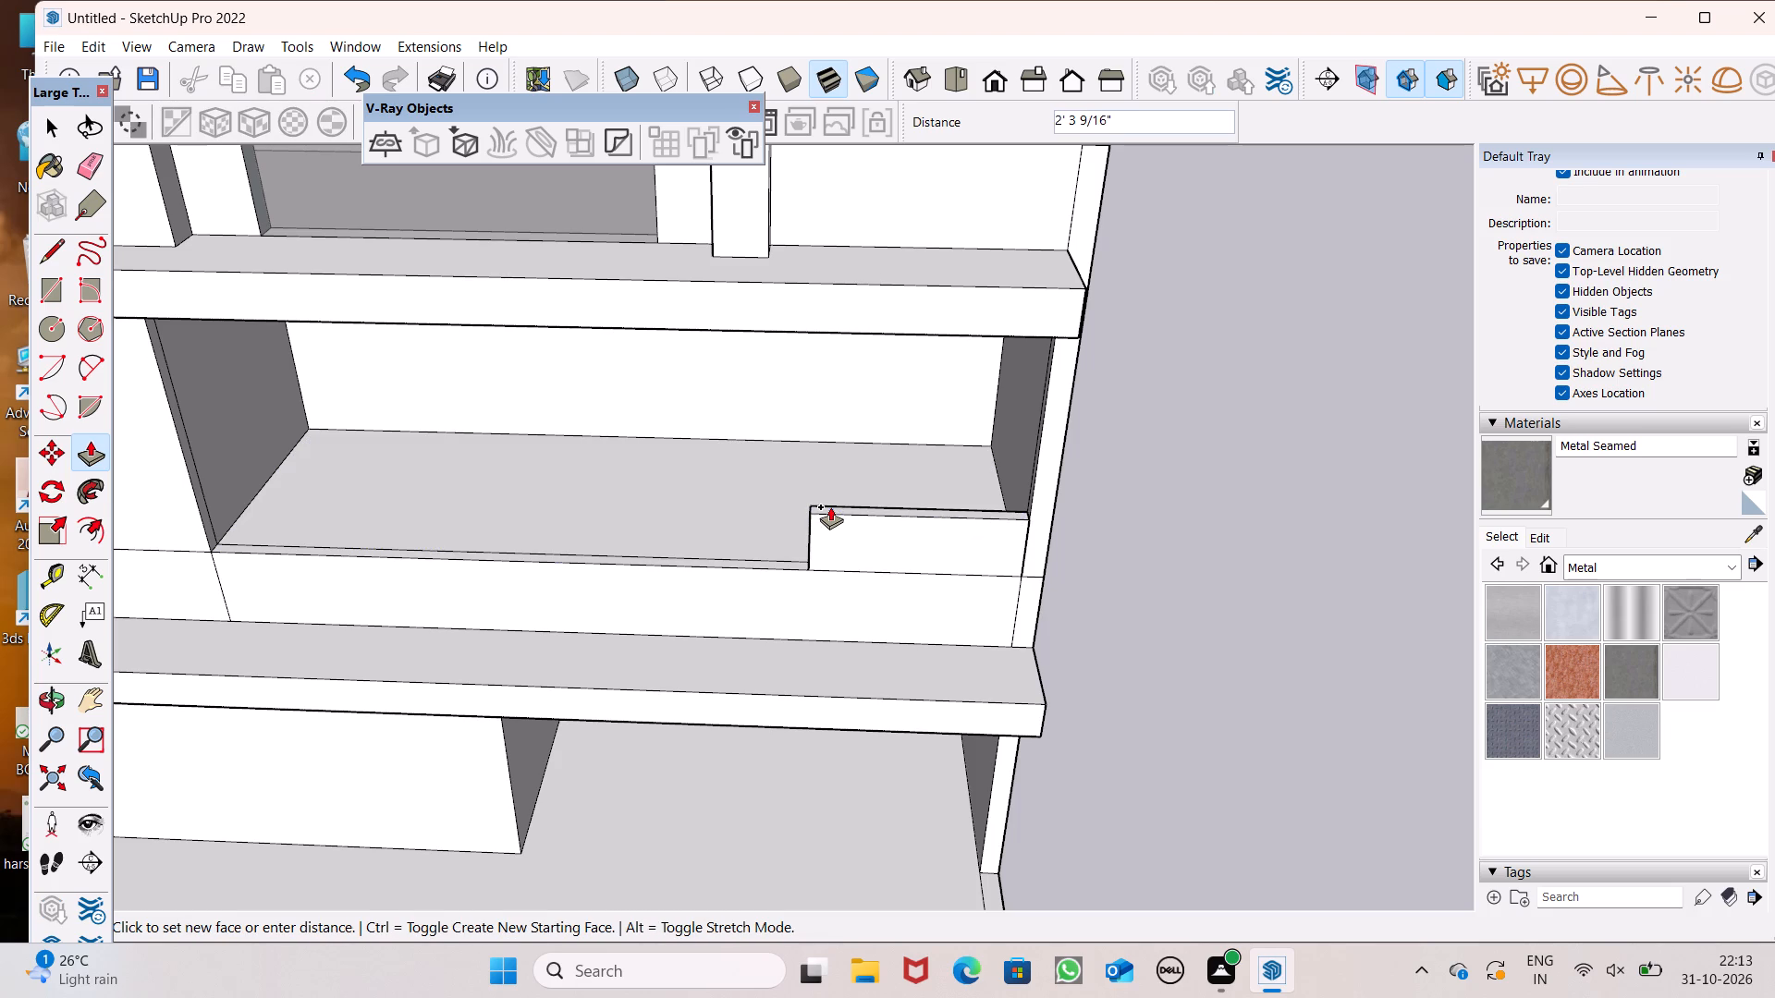
pyautogui.moveTo(830, 506); pyautogui.dragTo(829, 484)
pyautogui.press('3')
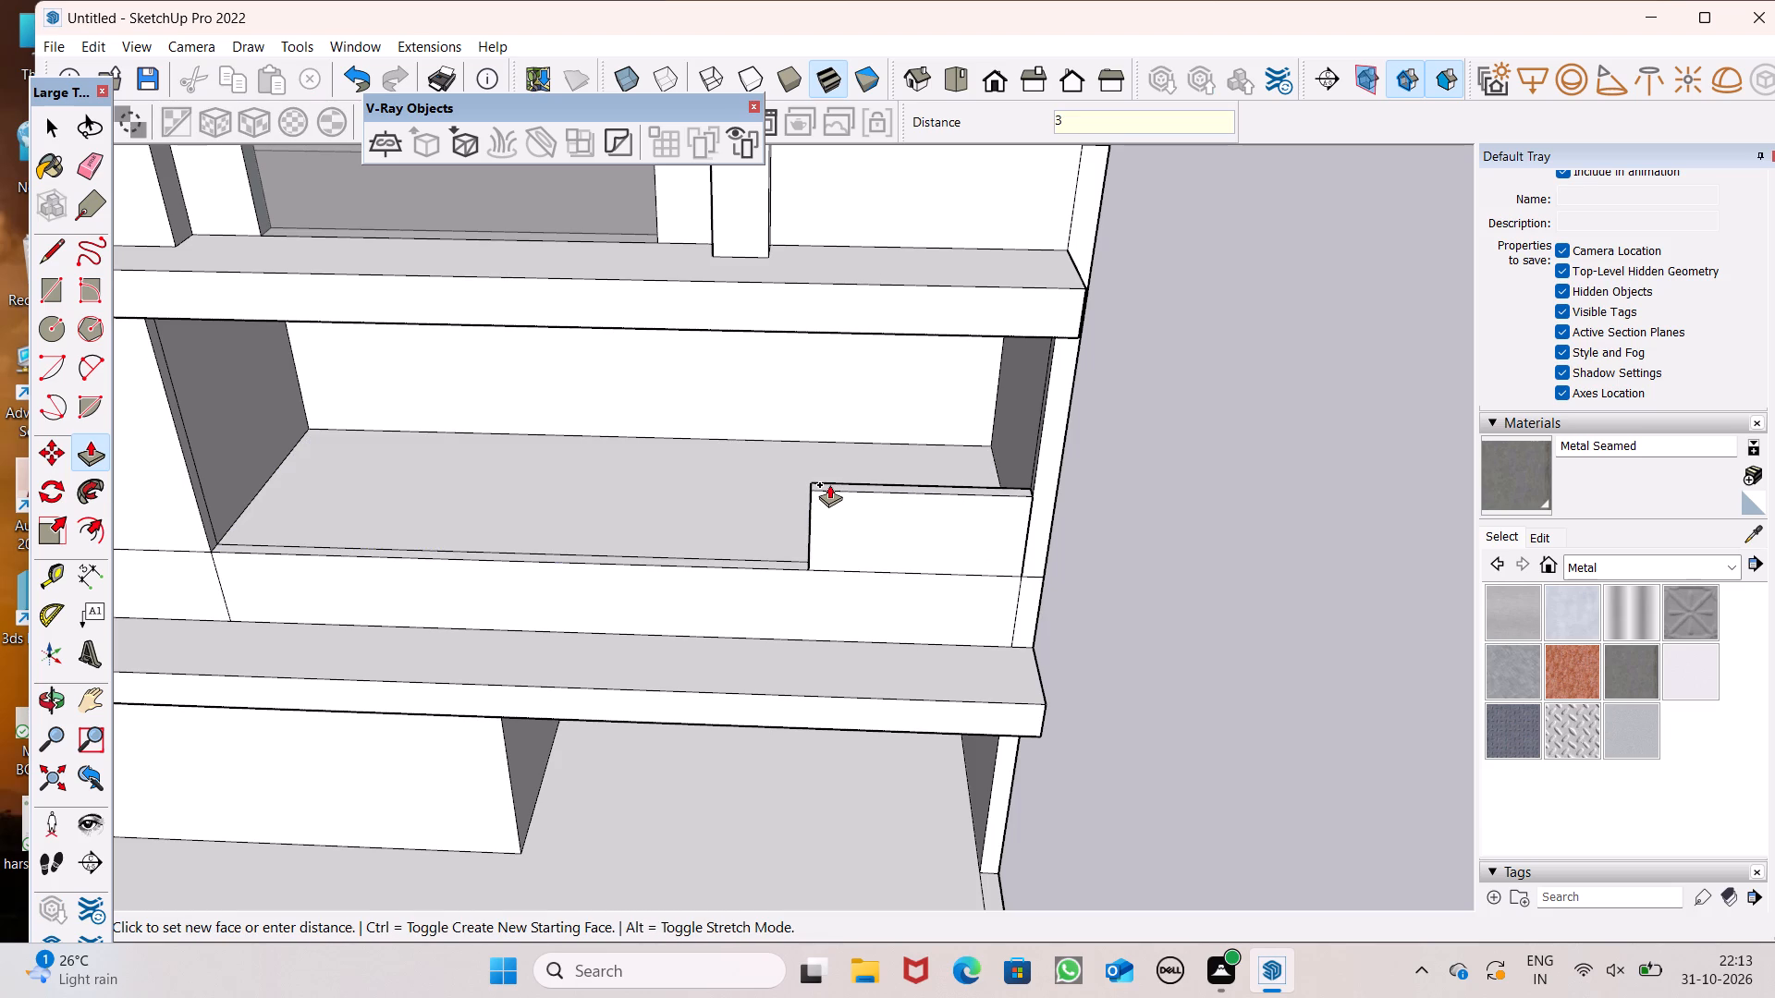
pyautogui.moveTo(829, 484); pyautogui.dragTo(828, 482)
pyautogui.press("'")
pyautogui.press('Return')
# Examine the low parapet on the middle-floor balcony from several angles.
pyautogui.moveTo(848, 560); pyautogui.dragTo(984, 435, button='middle')
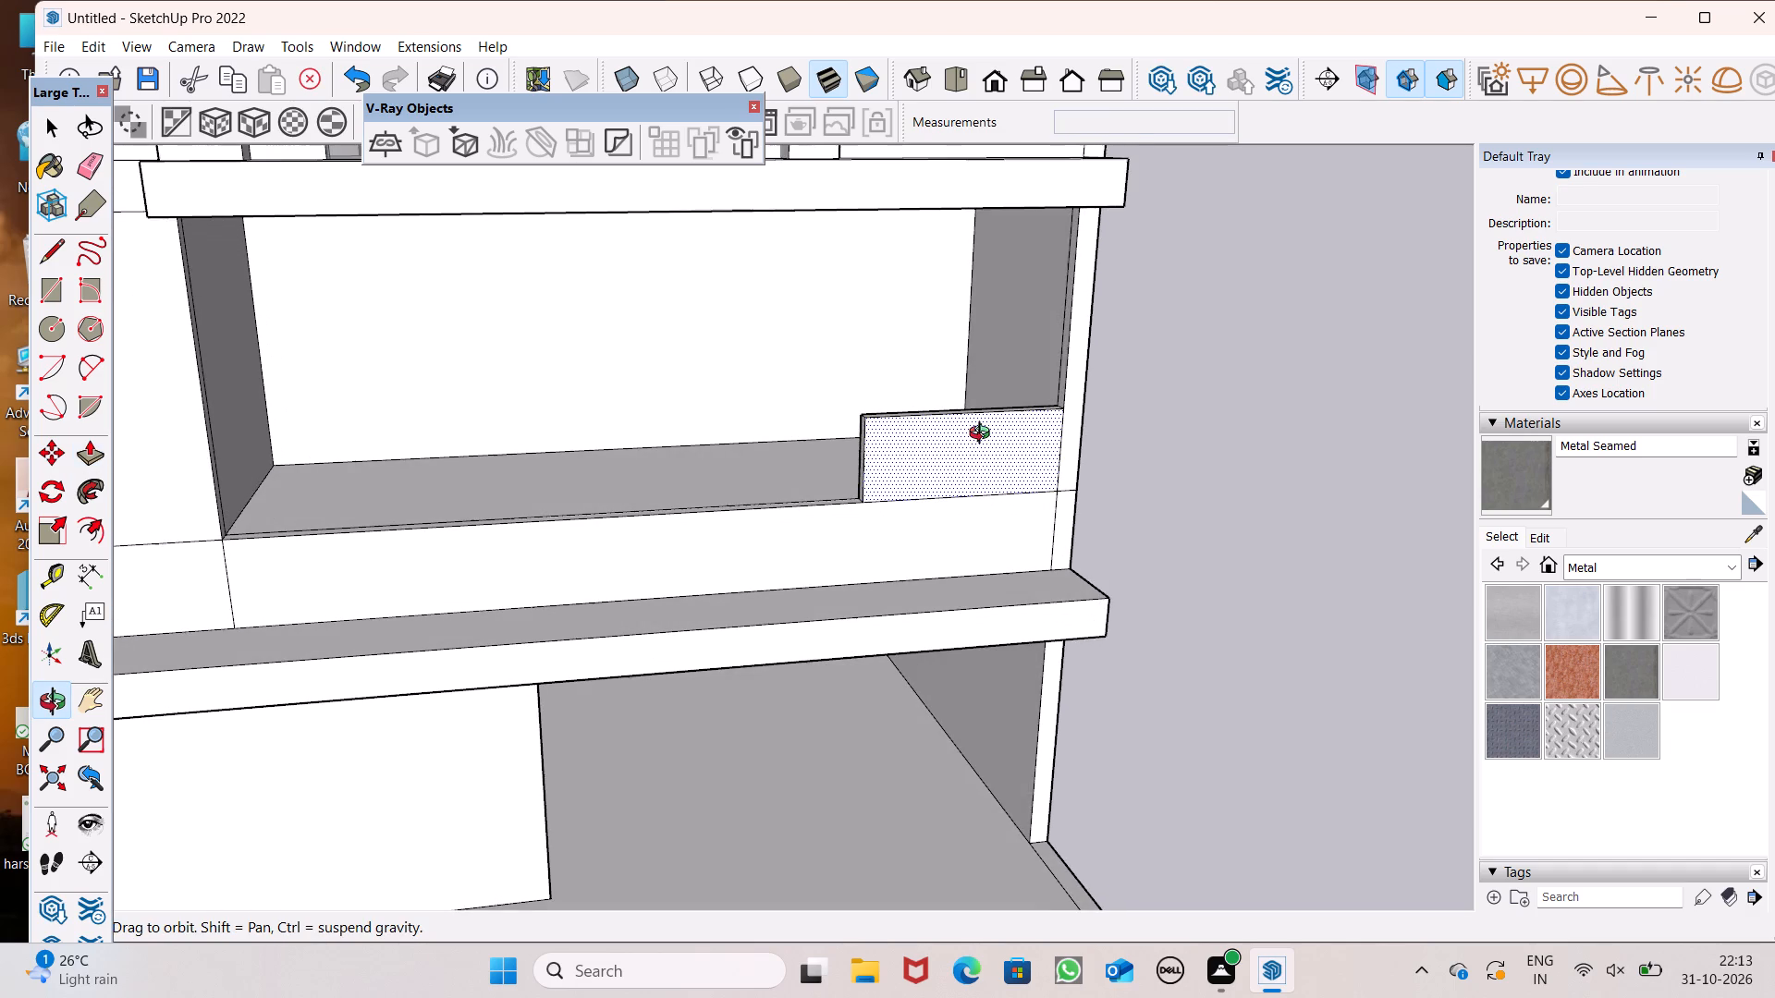
pyautogui.moveTo(984, 435); pyautogui.dragTo(818, 502, button='middle')
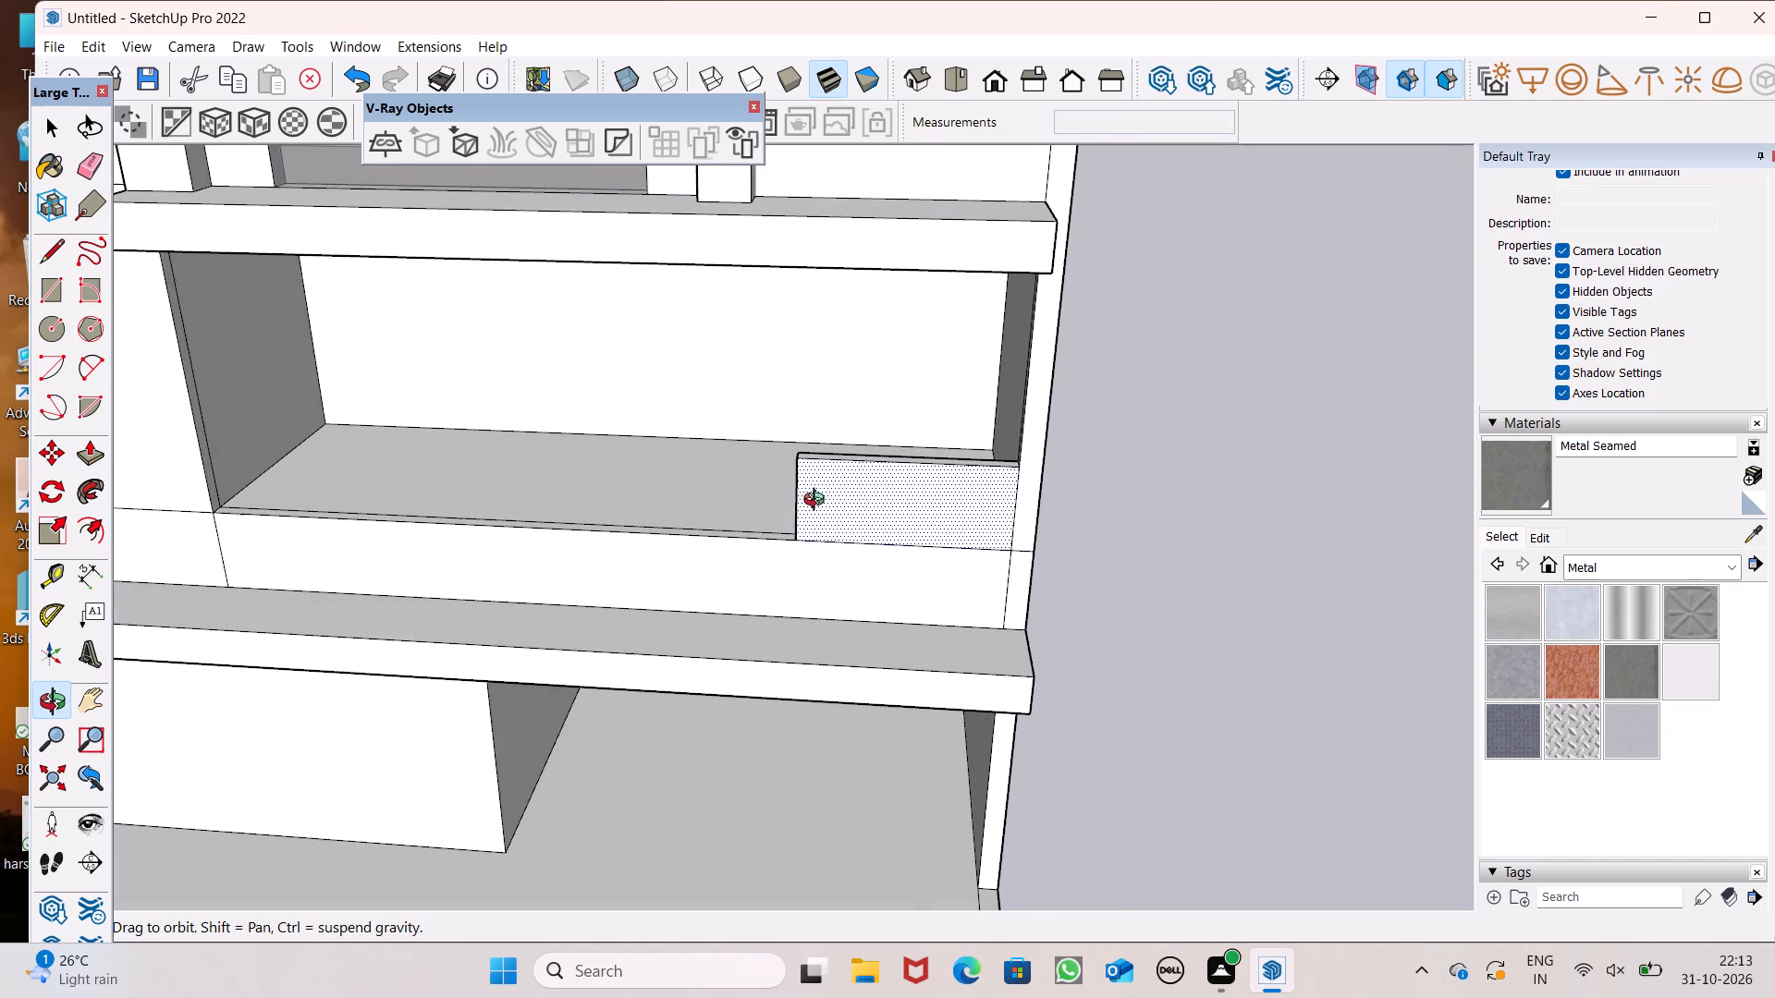
pyautogui.moveTo(818, 502); pyautogui.dragTo(851, 577, button='middle')
pyautogui.scroll(-3, 834, 529)
pyautogui.moveTo(827, 597); pyautogui.dragTo(826, 549, button='middle')
pyautogui.scroll(1, 826, 551)
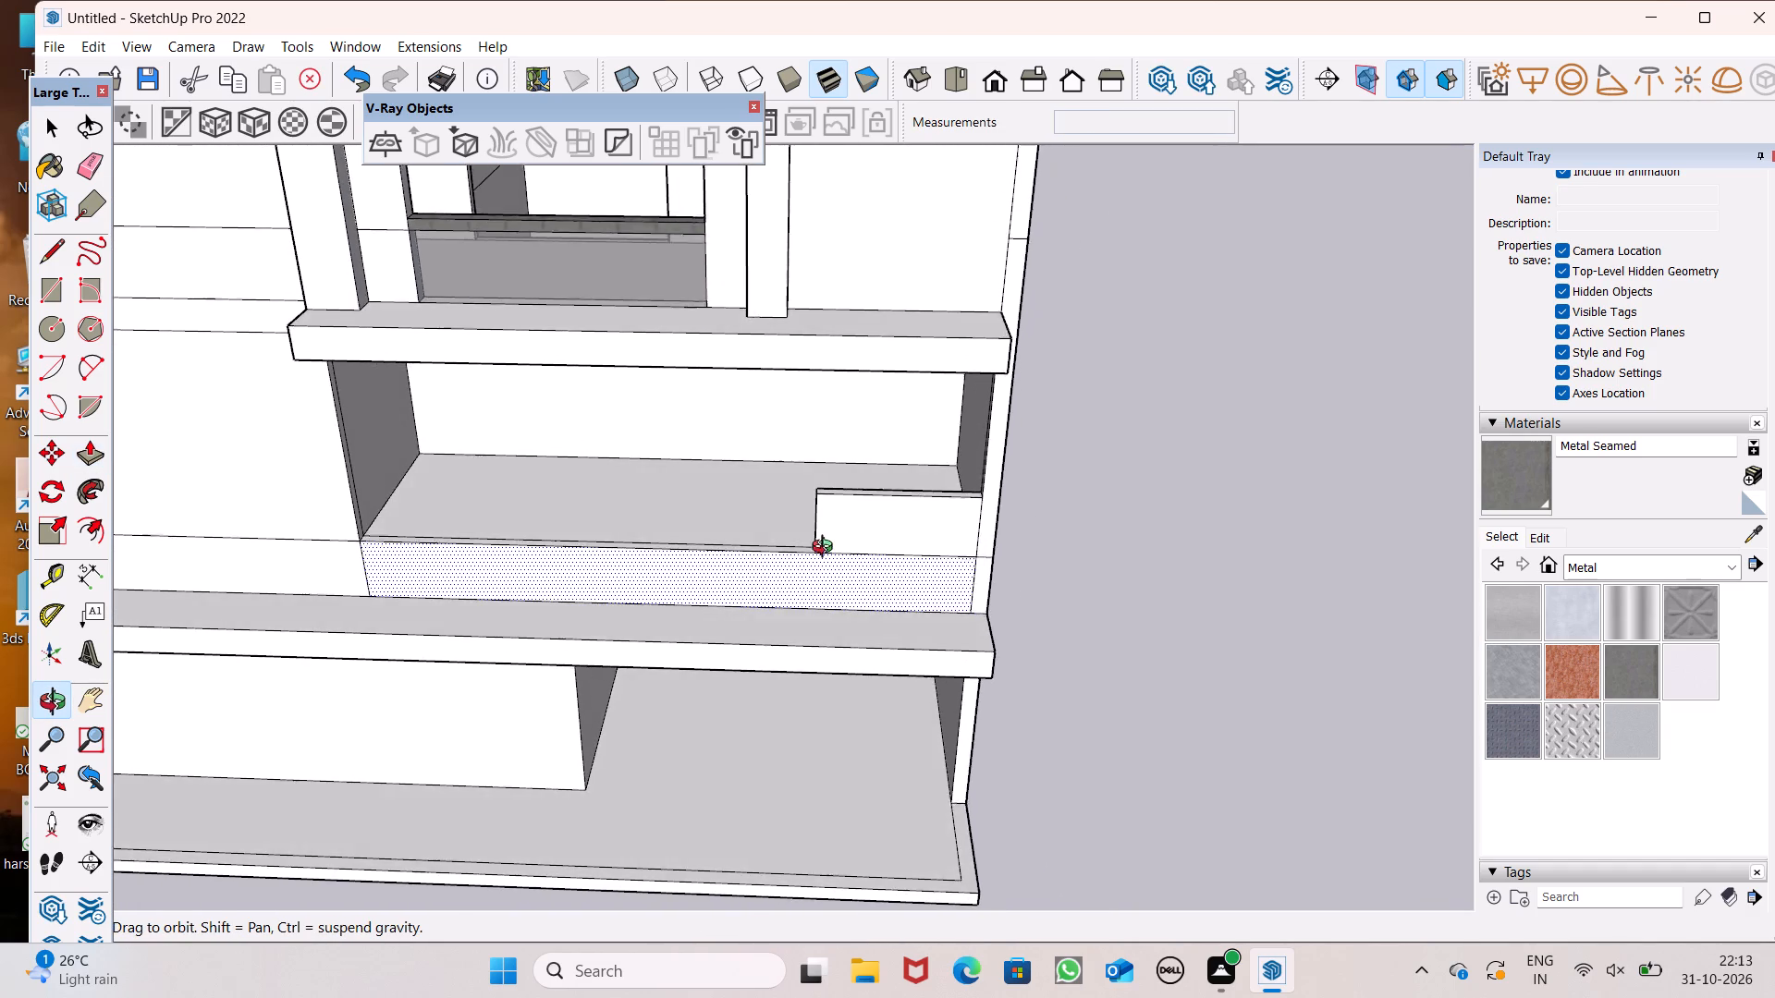
pyautogui.moveTo(826, 549); pyautogui.dragTo(826, 527, button='middle')
pyautogui.scroll(2, 817, 452)
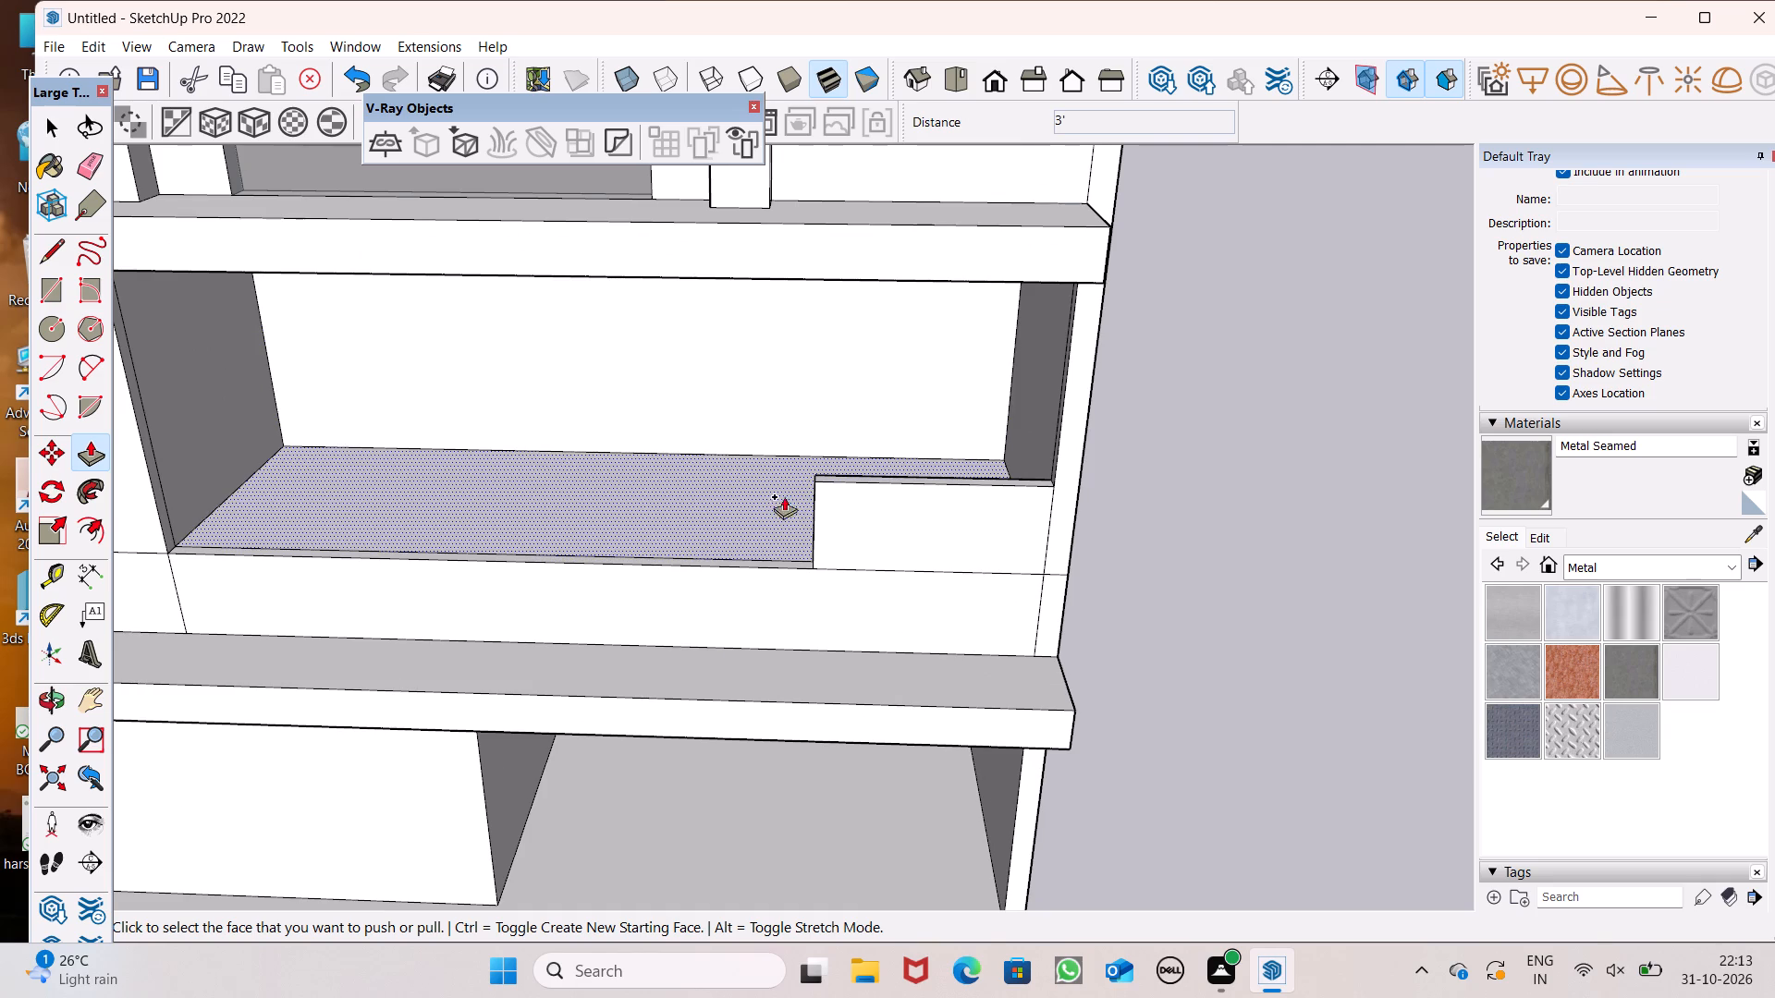
pyautogui.moveTo(753, 545); pyautogui.dragTo(779, 546, button='middle')
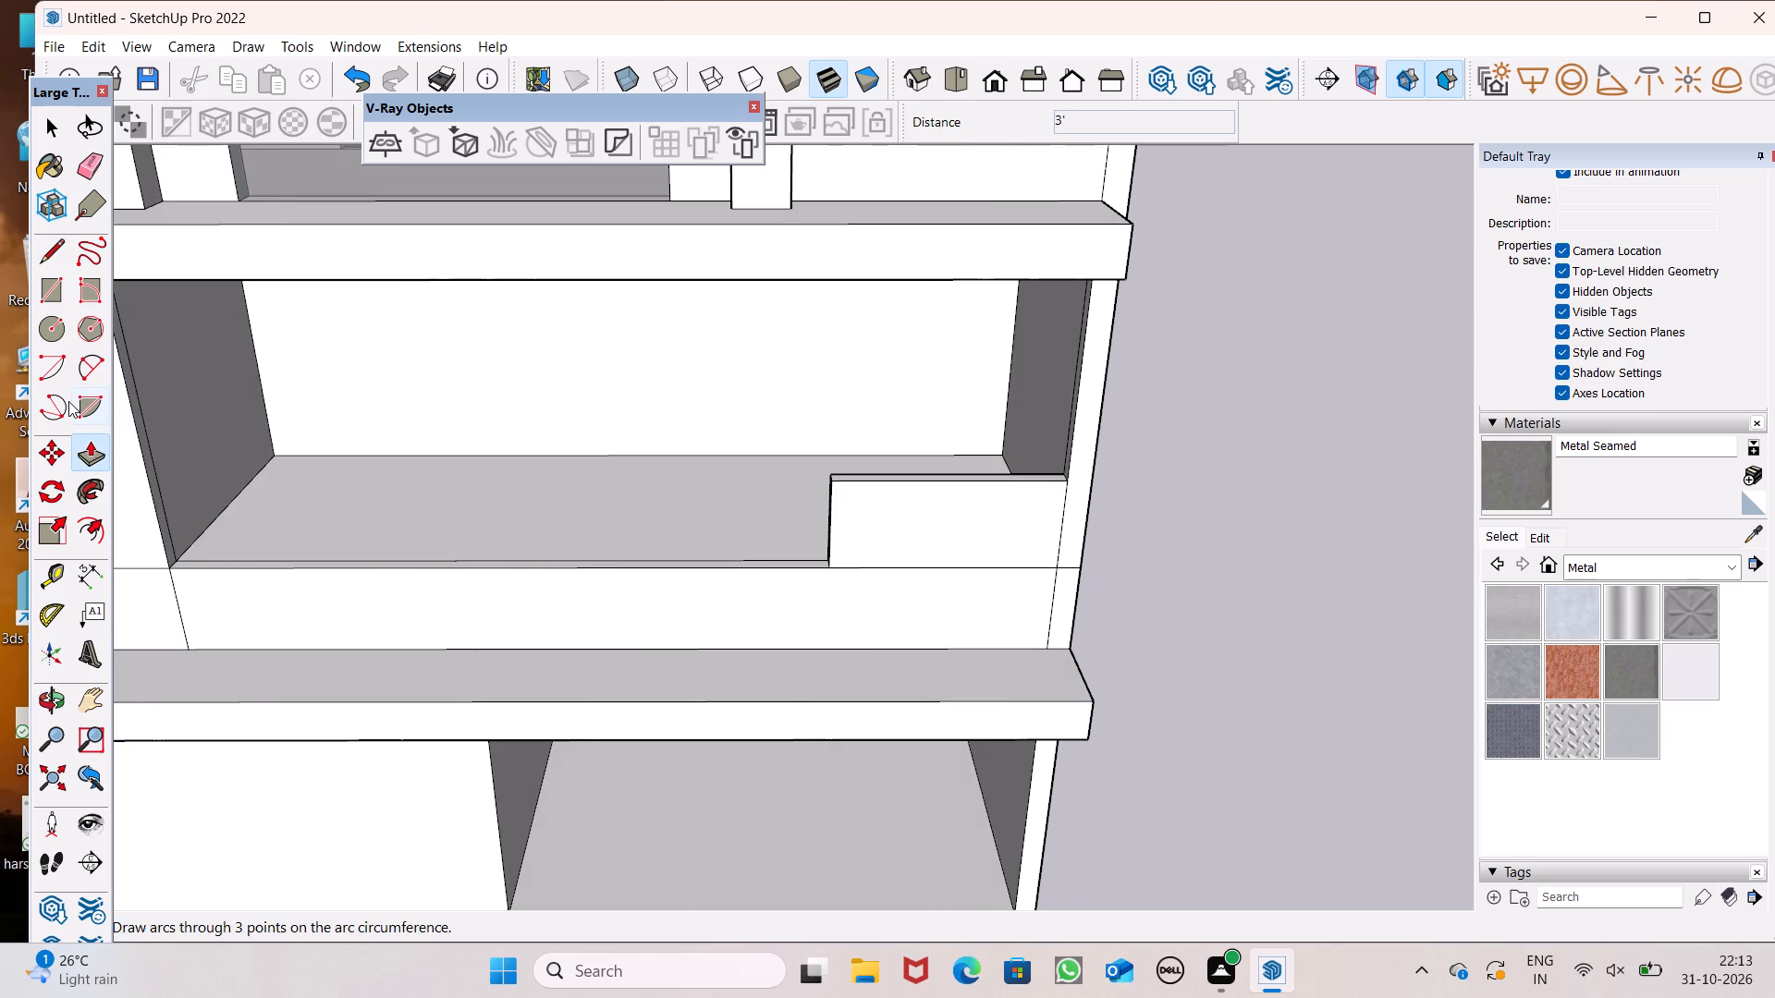
# Push/Pull the free end face of the low parapet outward by about 11" to lengthen it along the balcony edge.
pyautogui.click(50, 261)
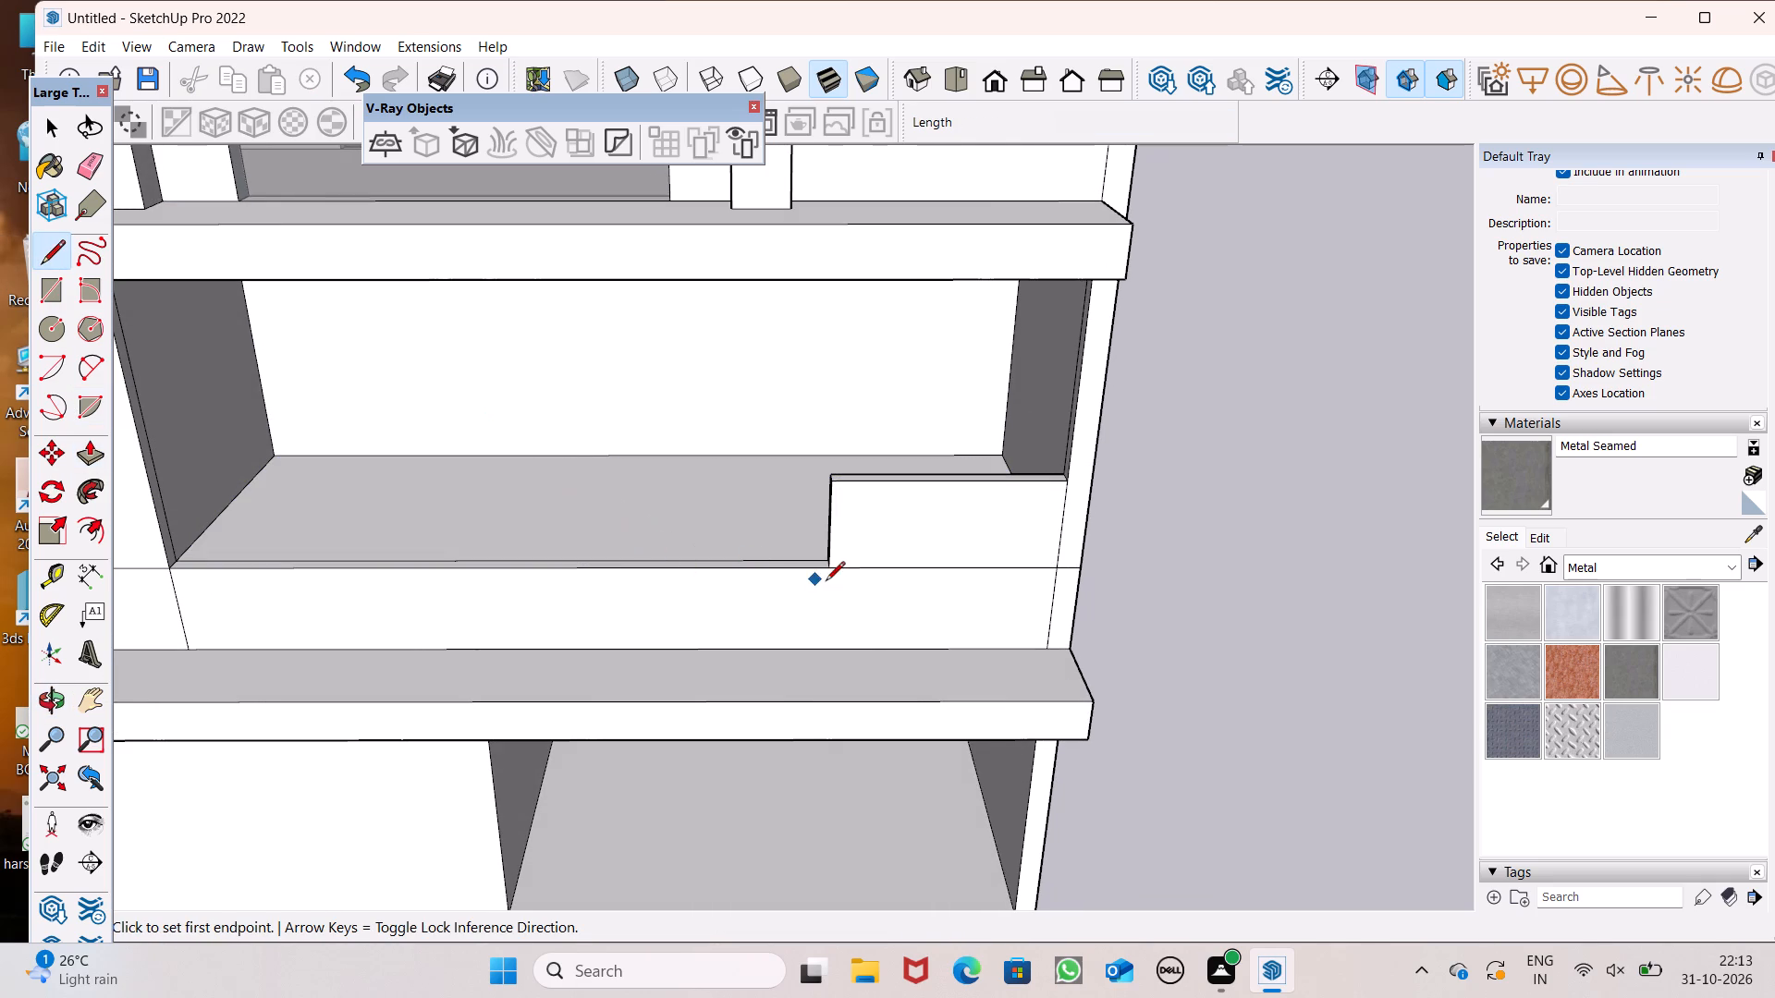
pyautogui.scroll(3, 832, 583)
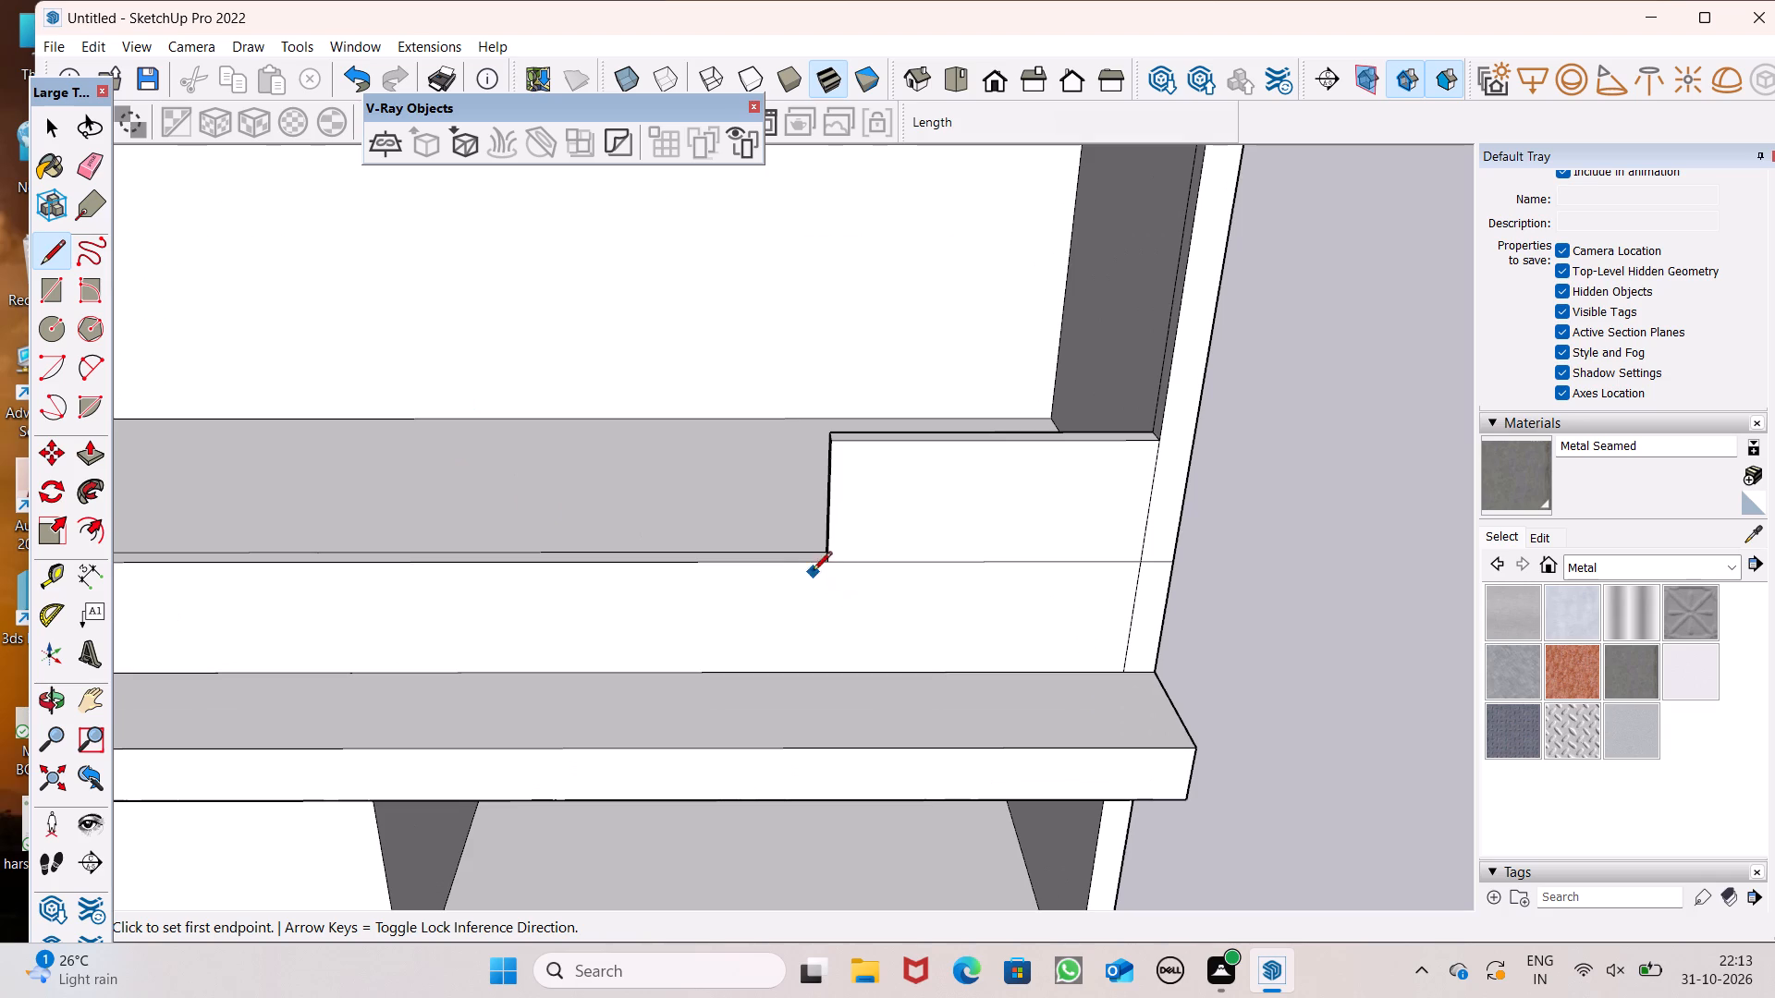
pyautogui.moveTo(726, 615); pyautogui.dragTo(961, 646, button='middle')
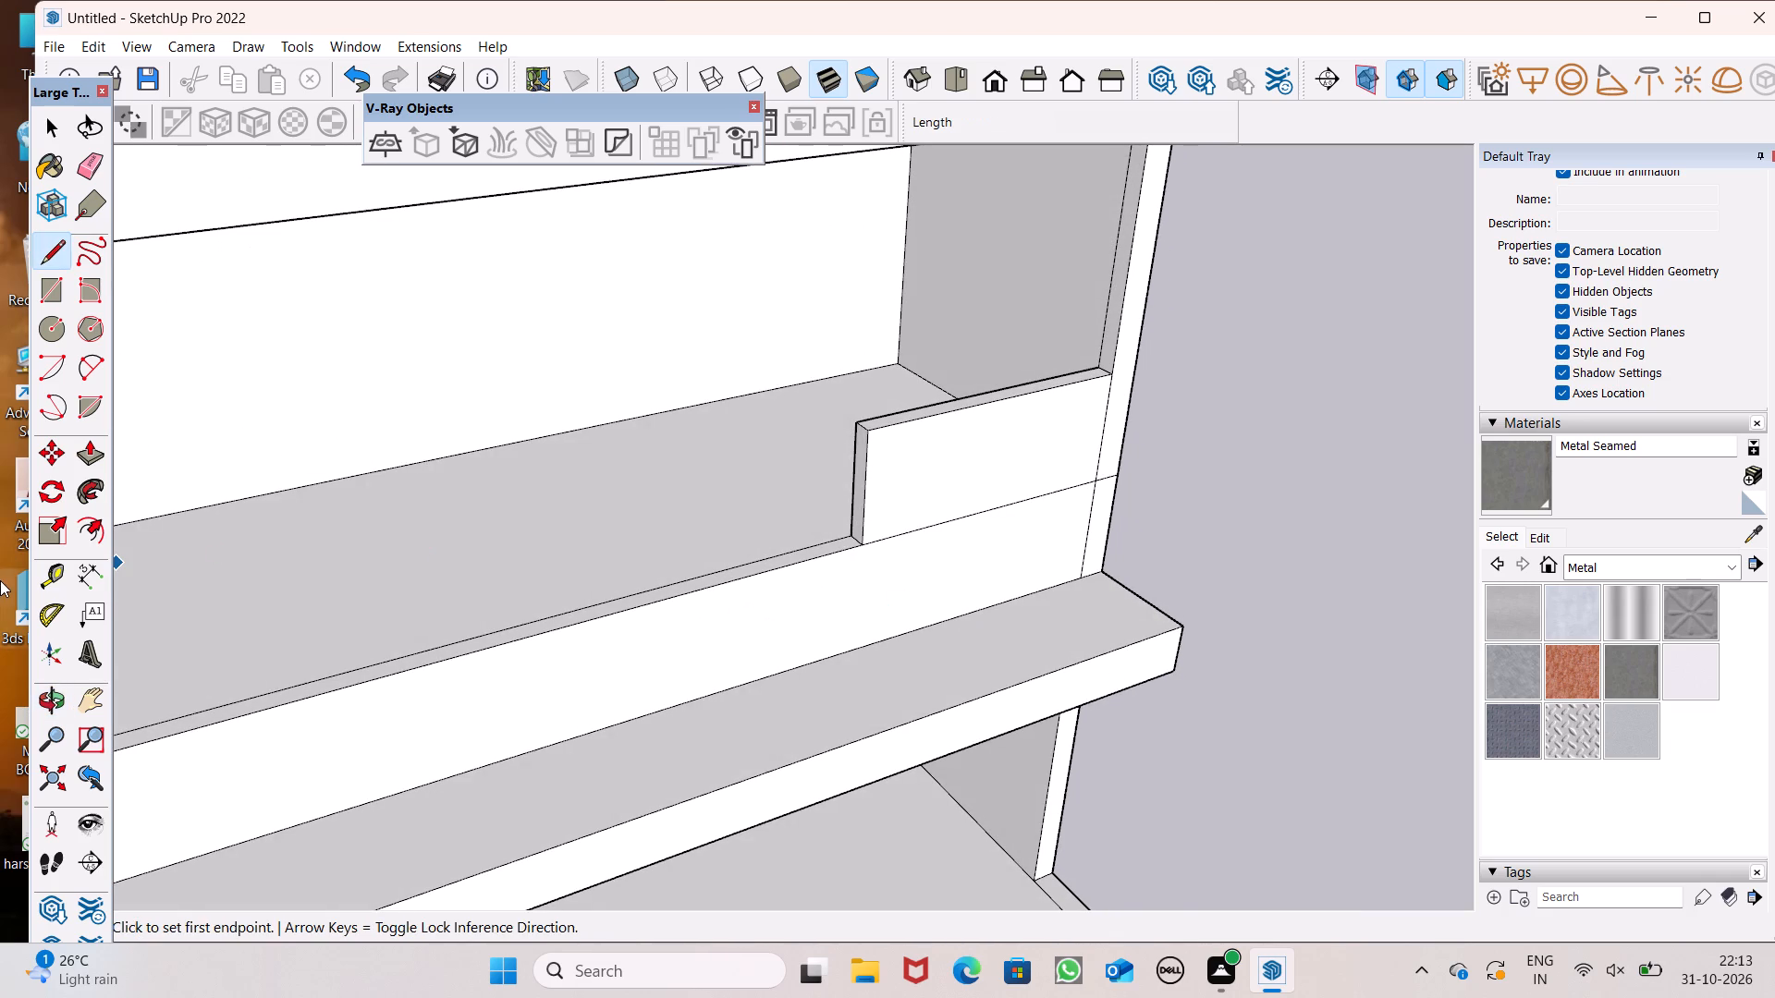
pyautogui.click(94, 435)
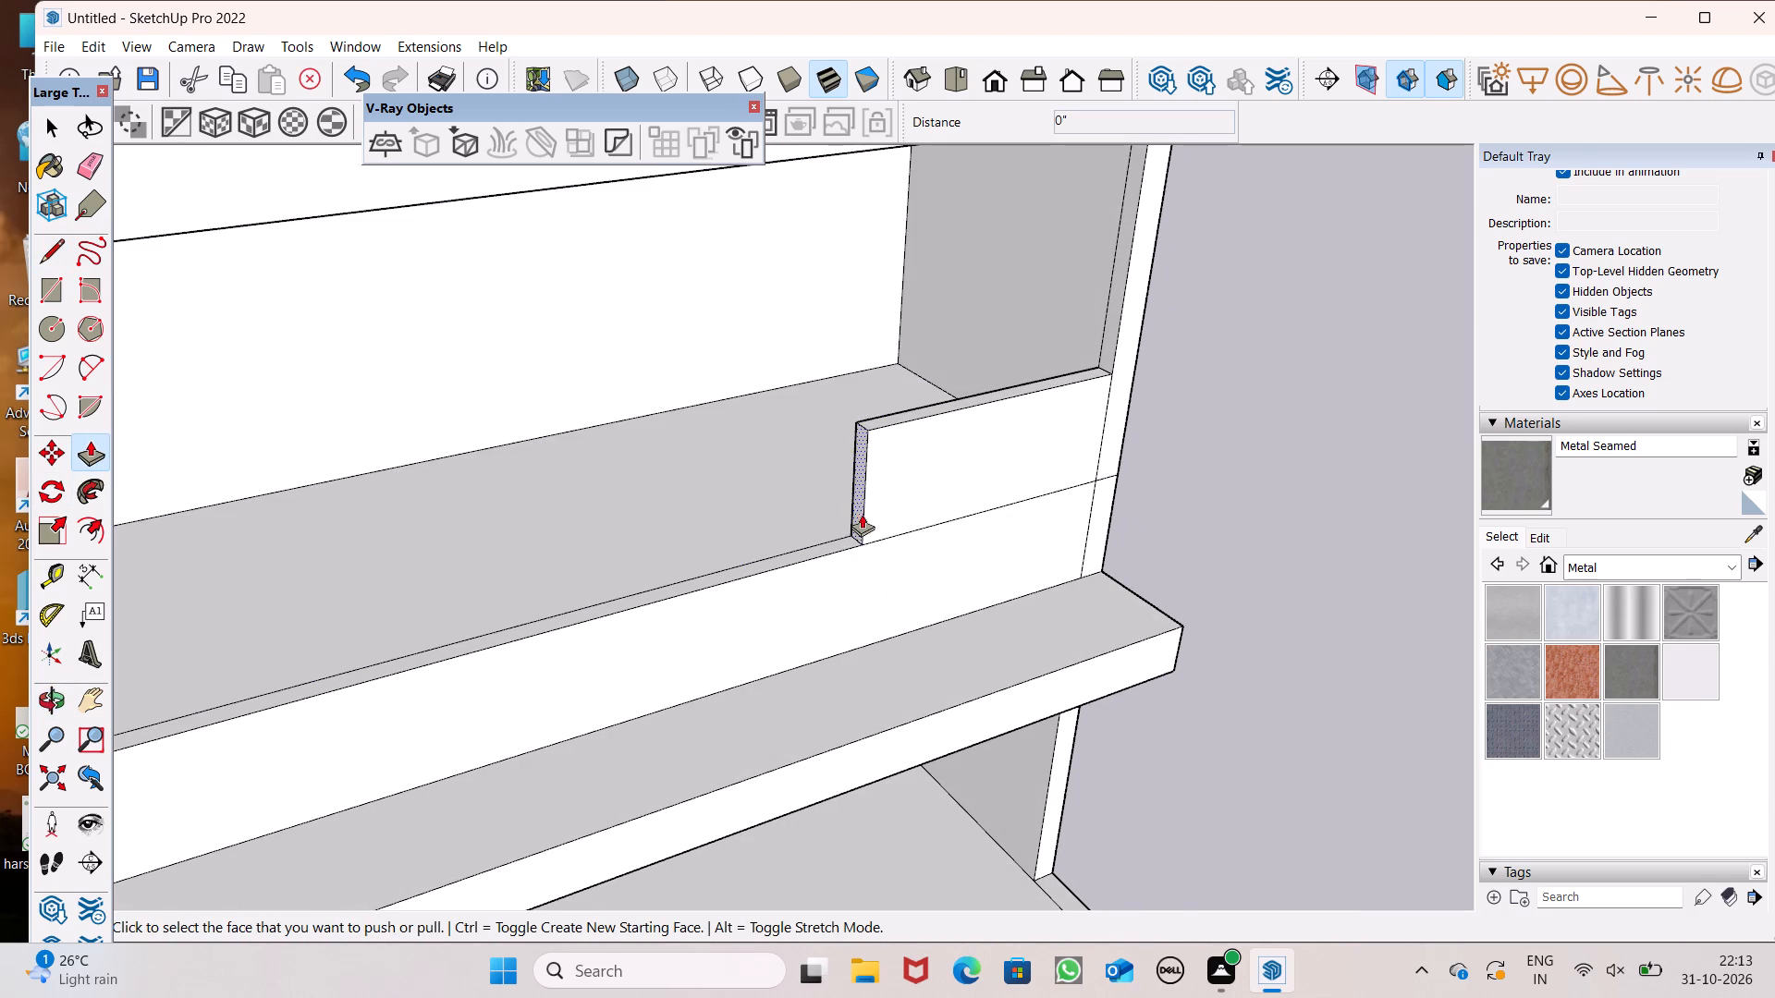
pyautogui.moveTo(863, 514); pyautogui.dragTo(830, 529)
pyautogui.scroll(-3, 978, 519)
pyautogui.moveTo(978, 629); pyautogui.dragTo(760, 598, button='middle')
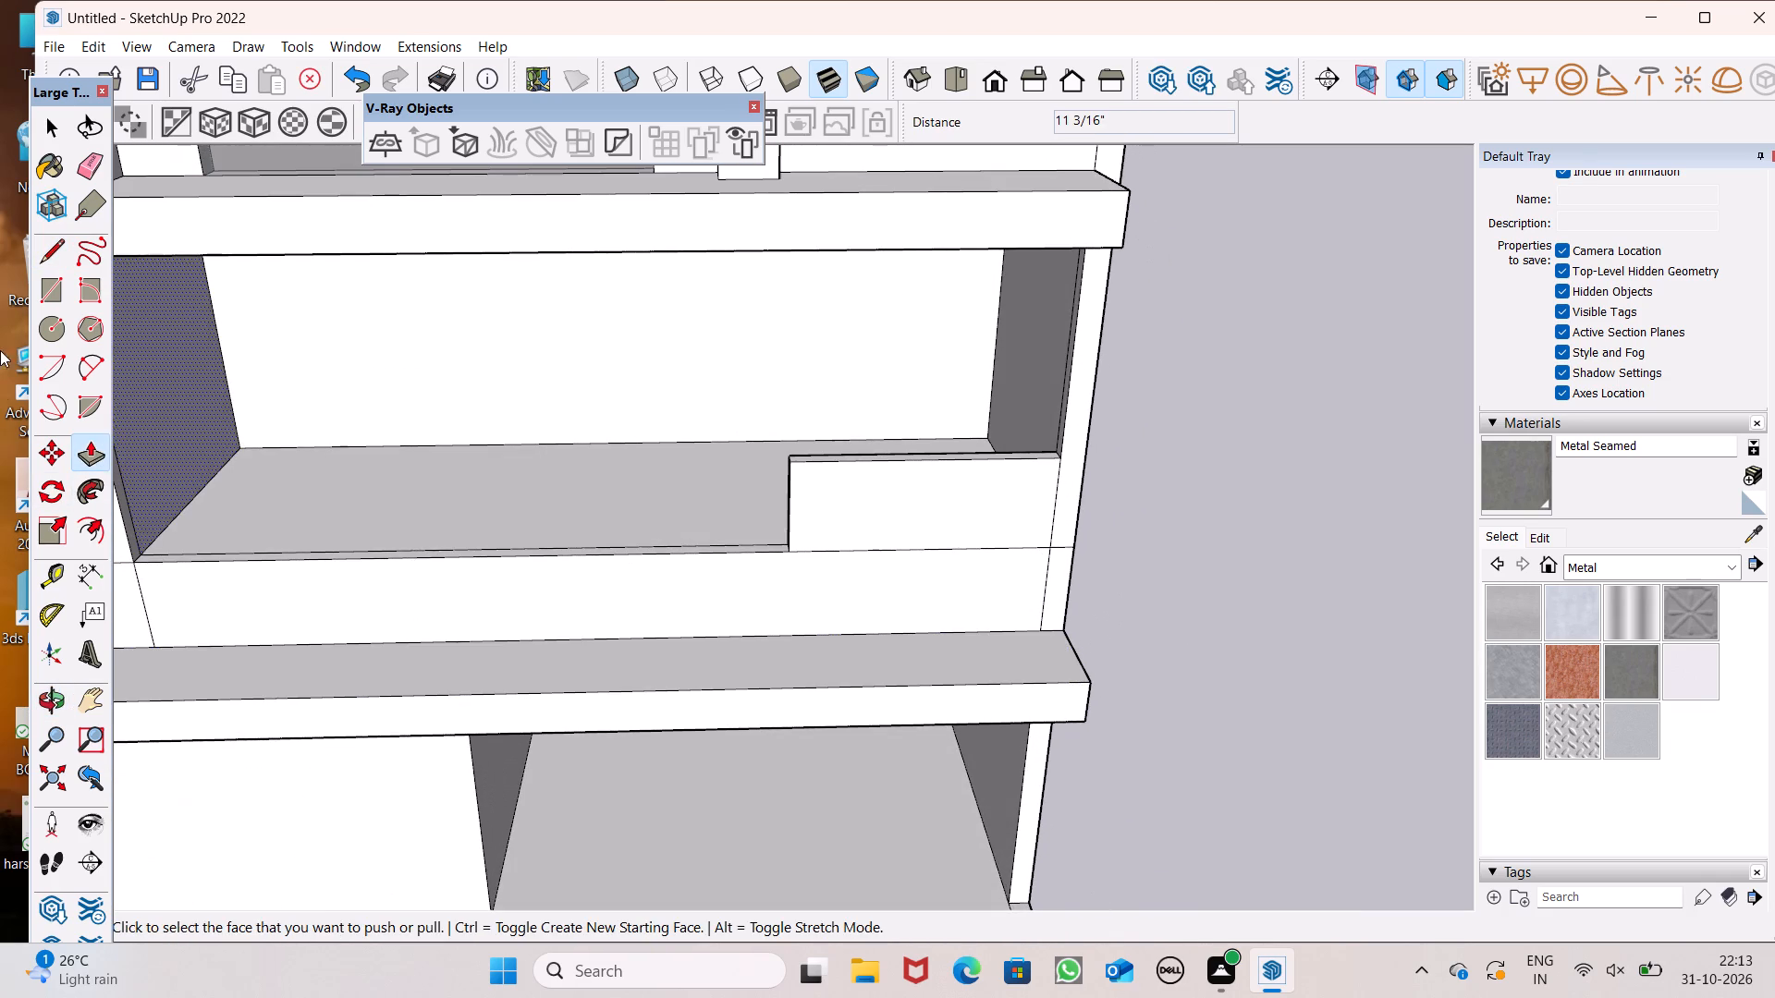
# Draw a slanted line about 3' 3" long on the parapet's front face, from its free bottom corner to the top edge.
pyautogui.click(47, 242)
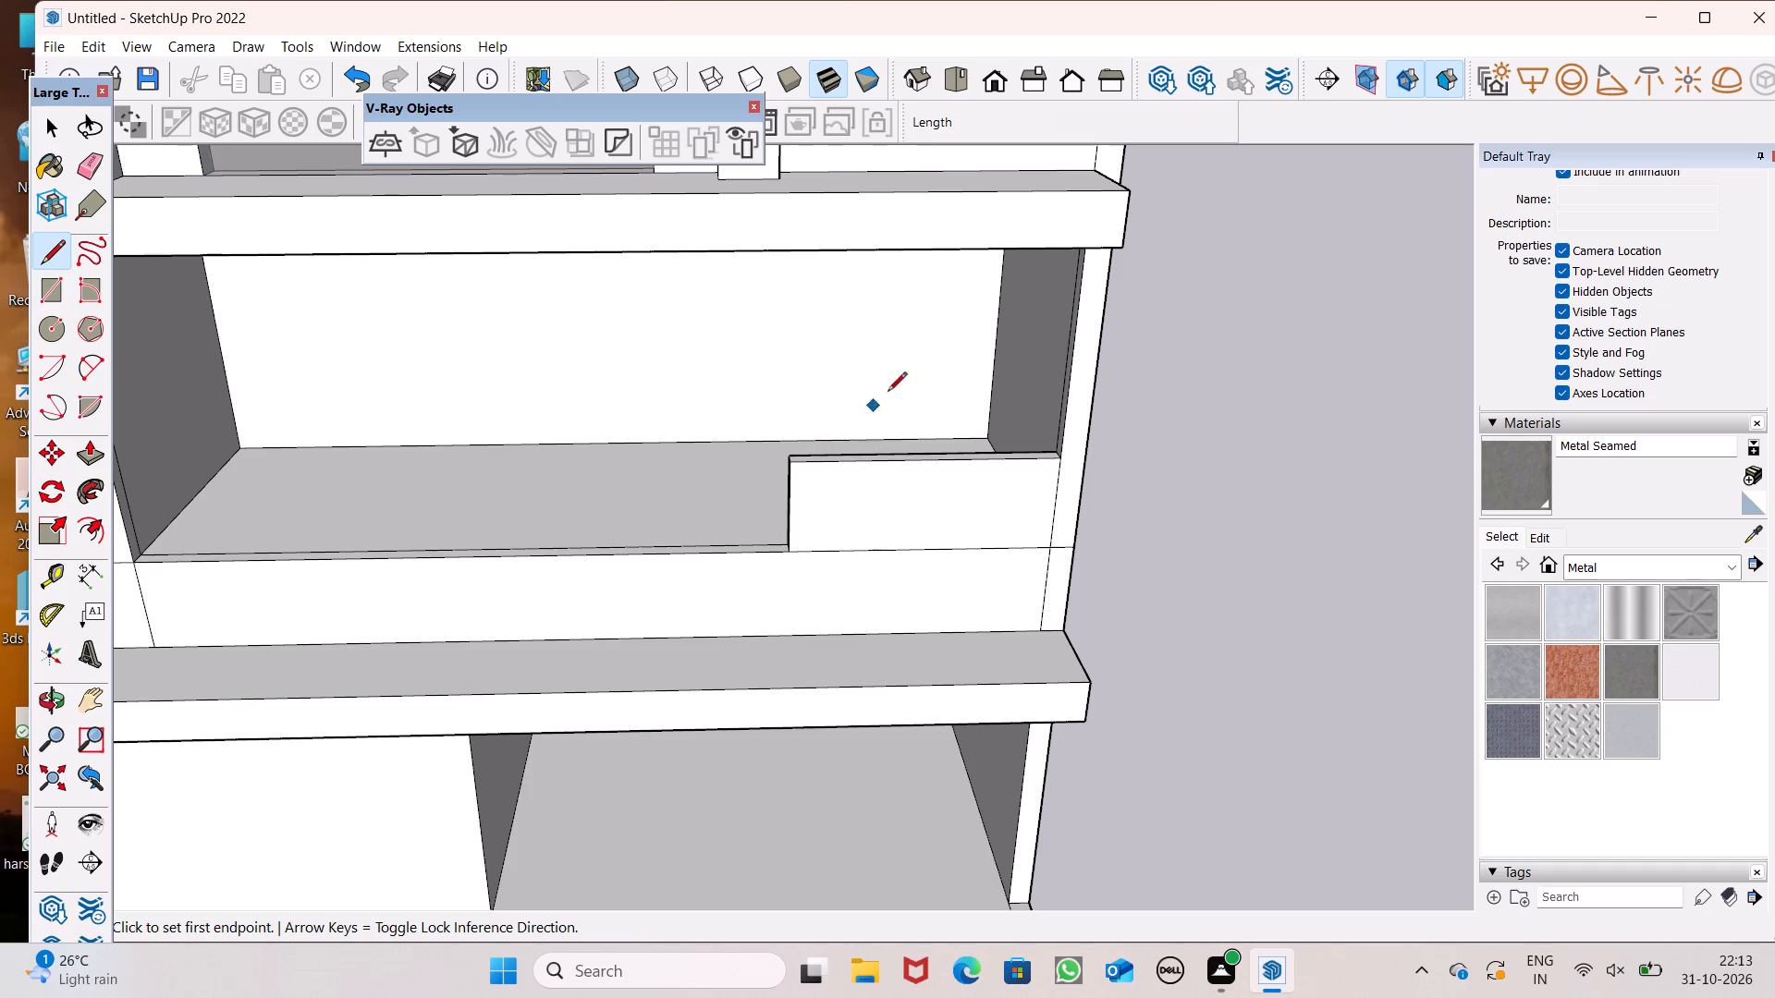
pyautogui.moveTo(792, 547); pyautogui.dragTo(792, 502, button='middle')
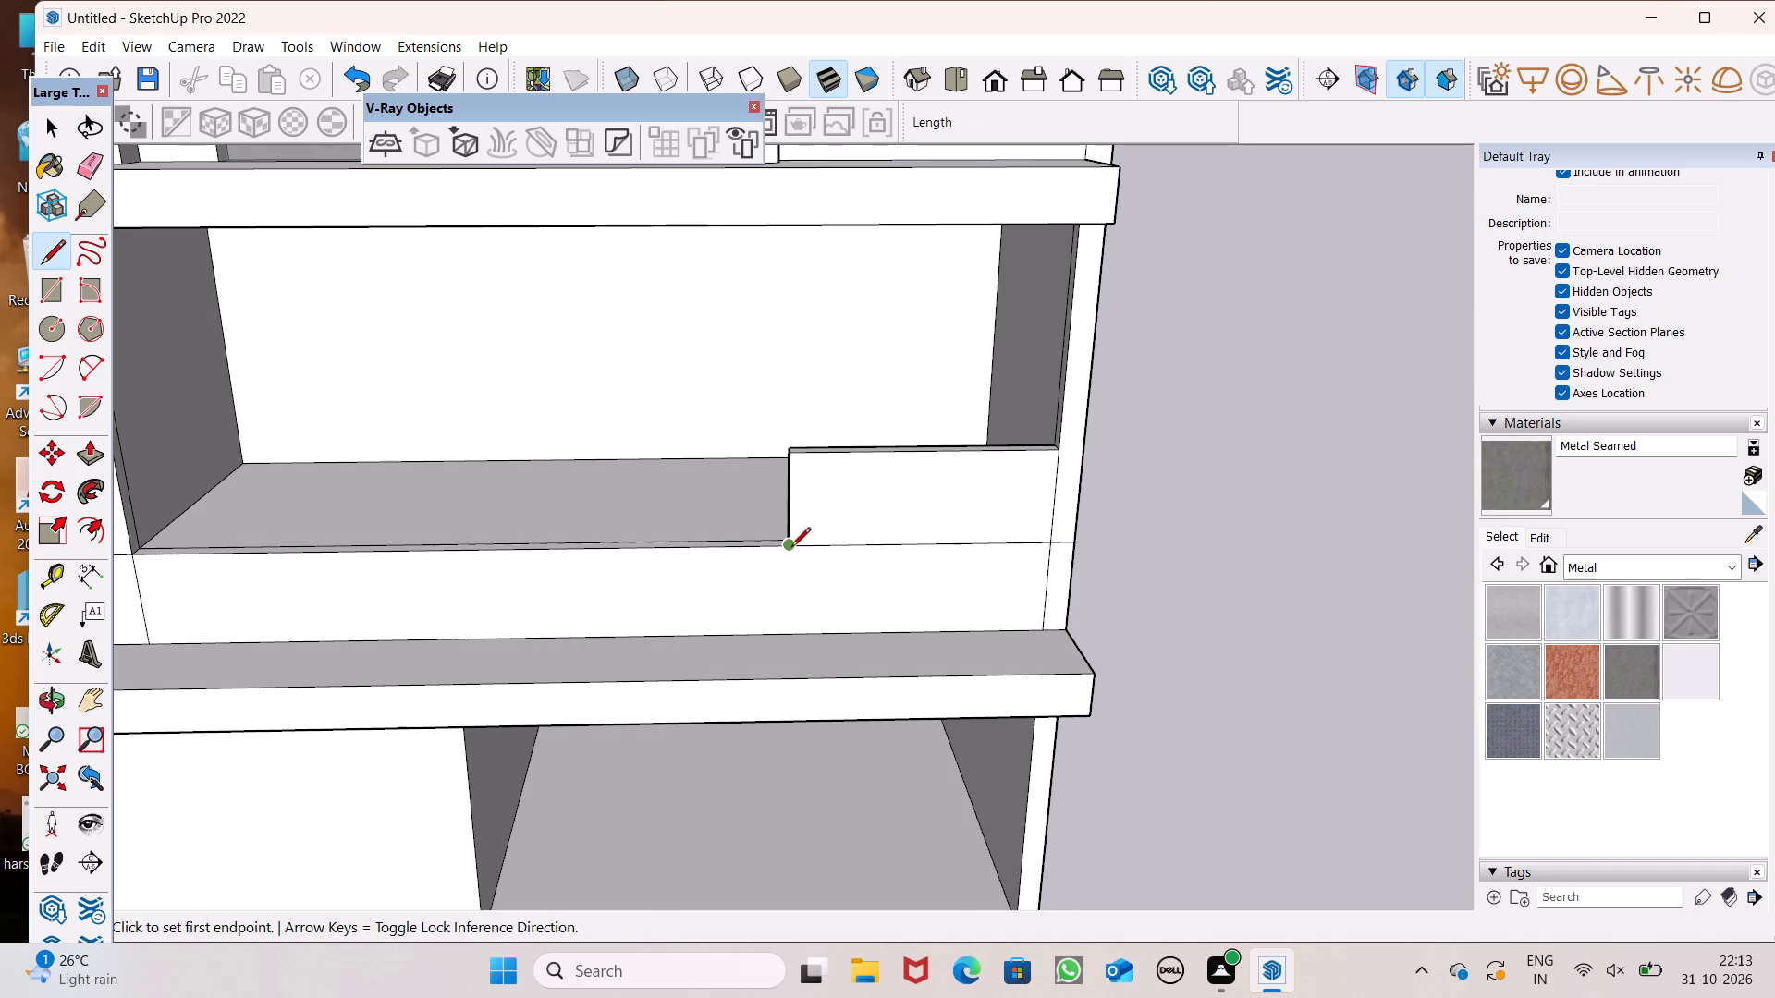
pyautogui.click(791, 547)
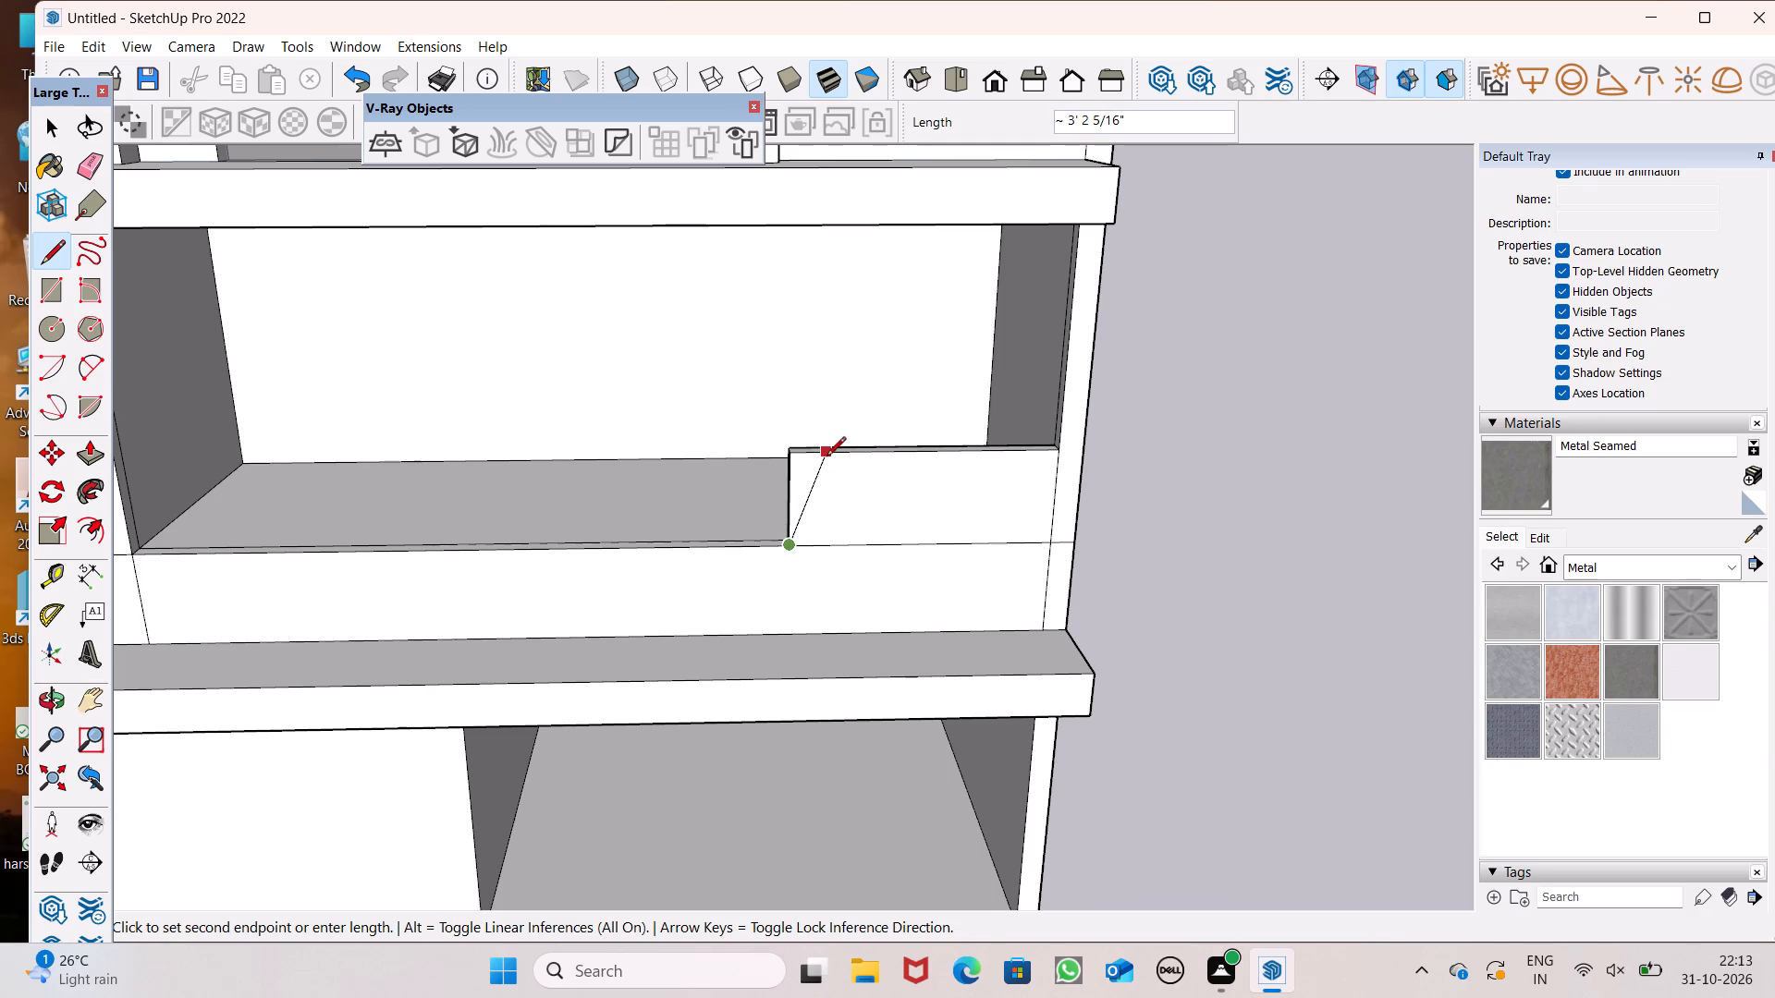
pyautogui.click(830, 456)
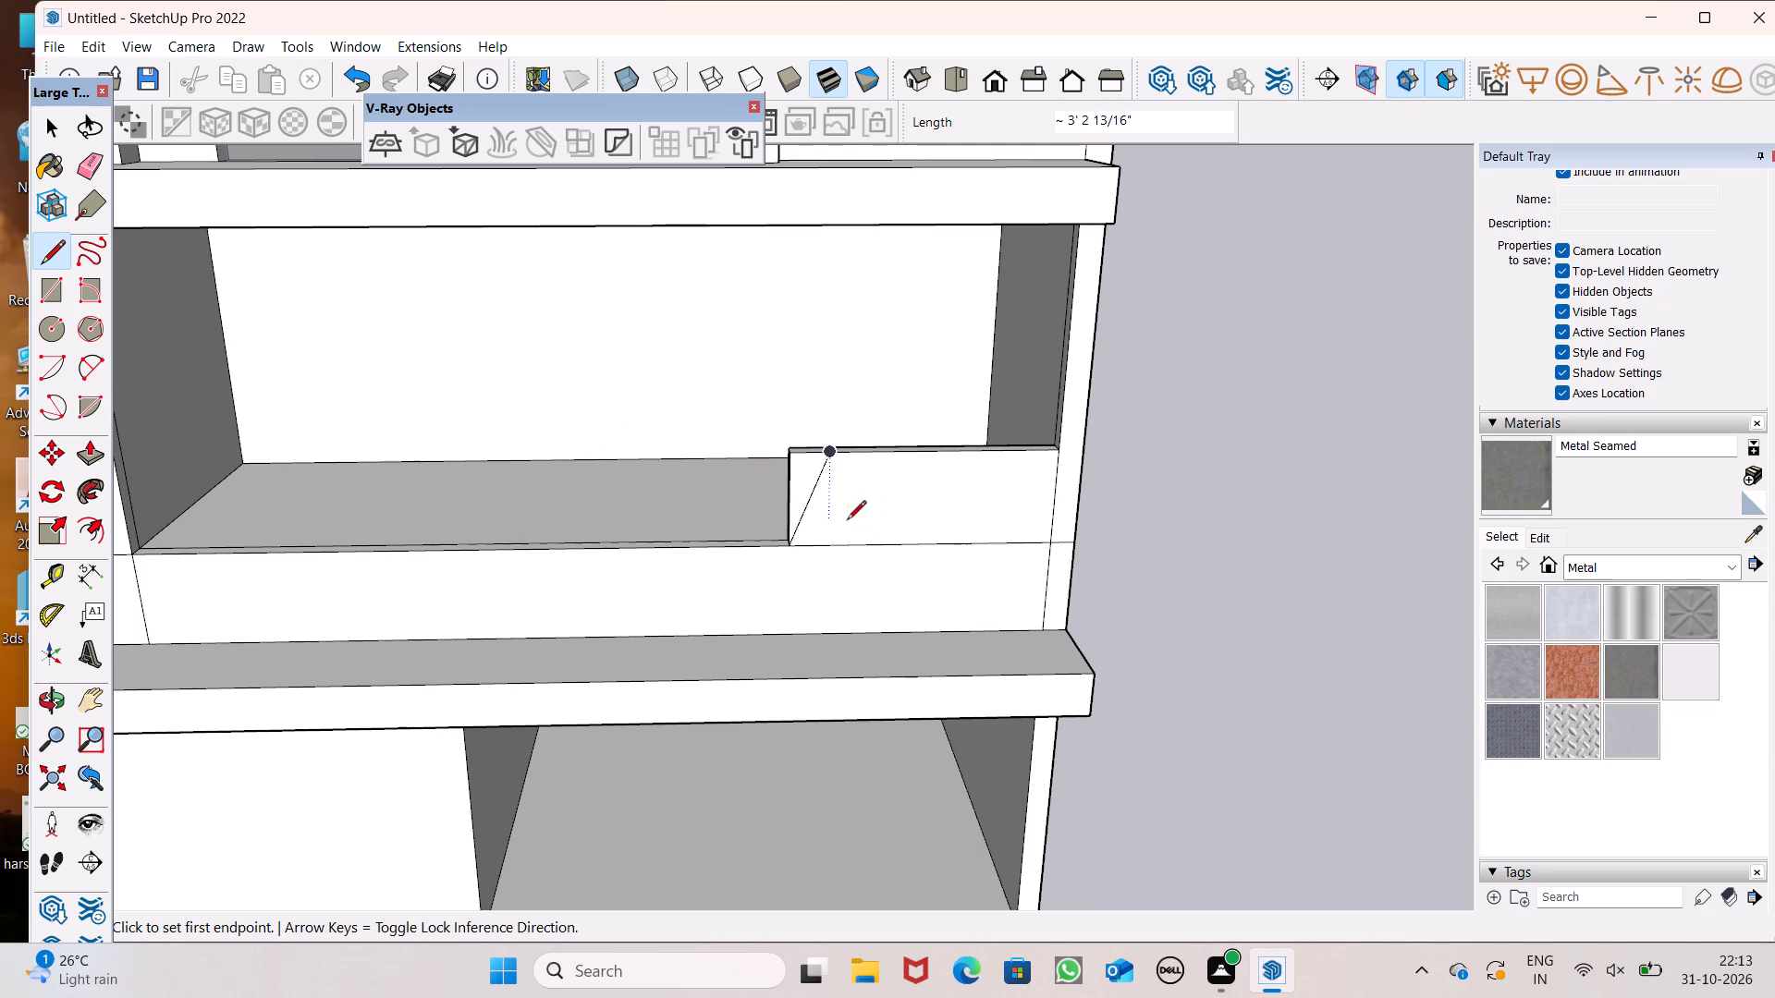
# Erase the vertical corner edge of the triangle beside the slanted line at the parapet's free end.
pyautogui.click(103, 172)
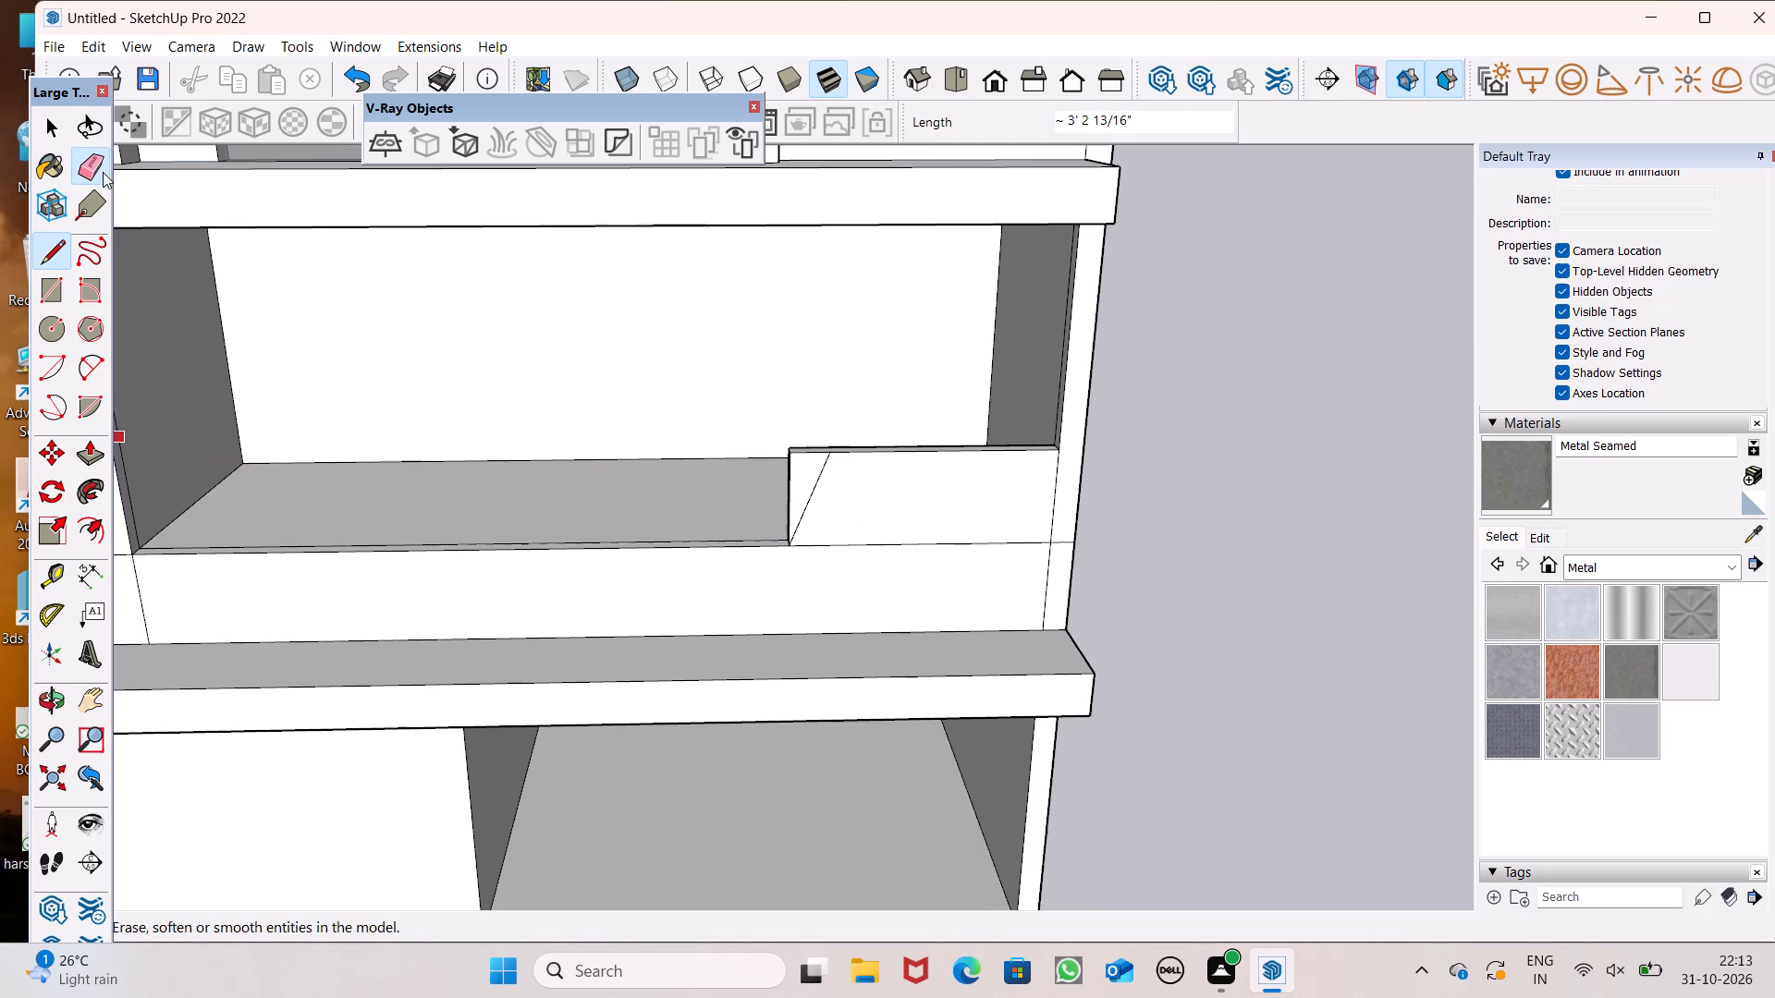
pyautogui.scroll(3, 777, 445)
pyautogui.moveTo(811, 458); pyautogui.dragTo(798, 456)
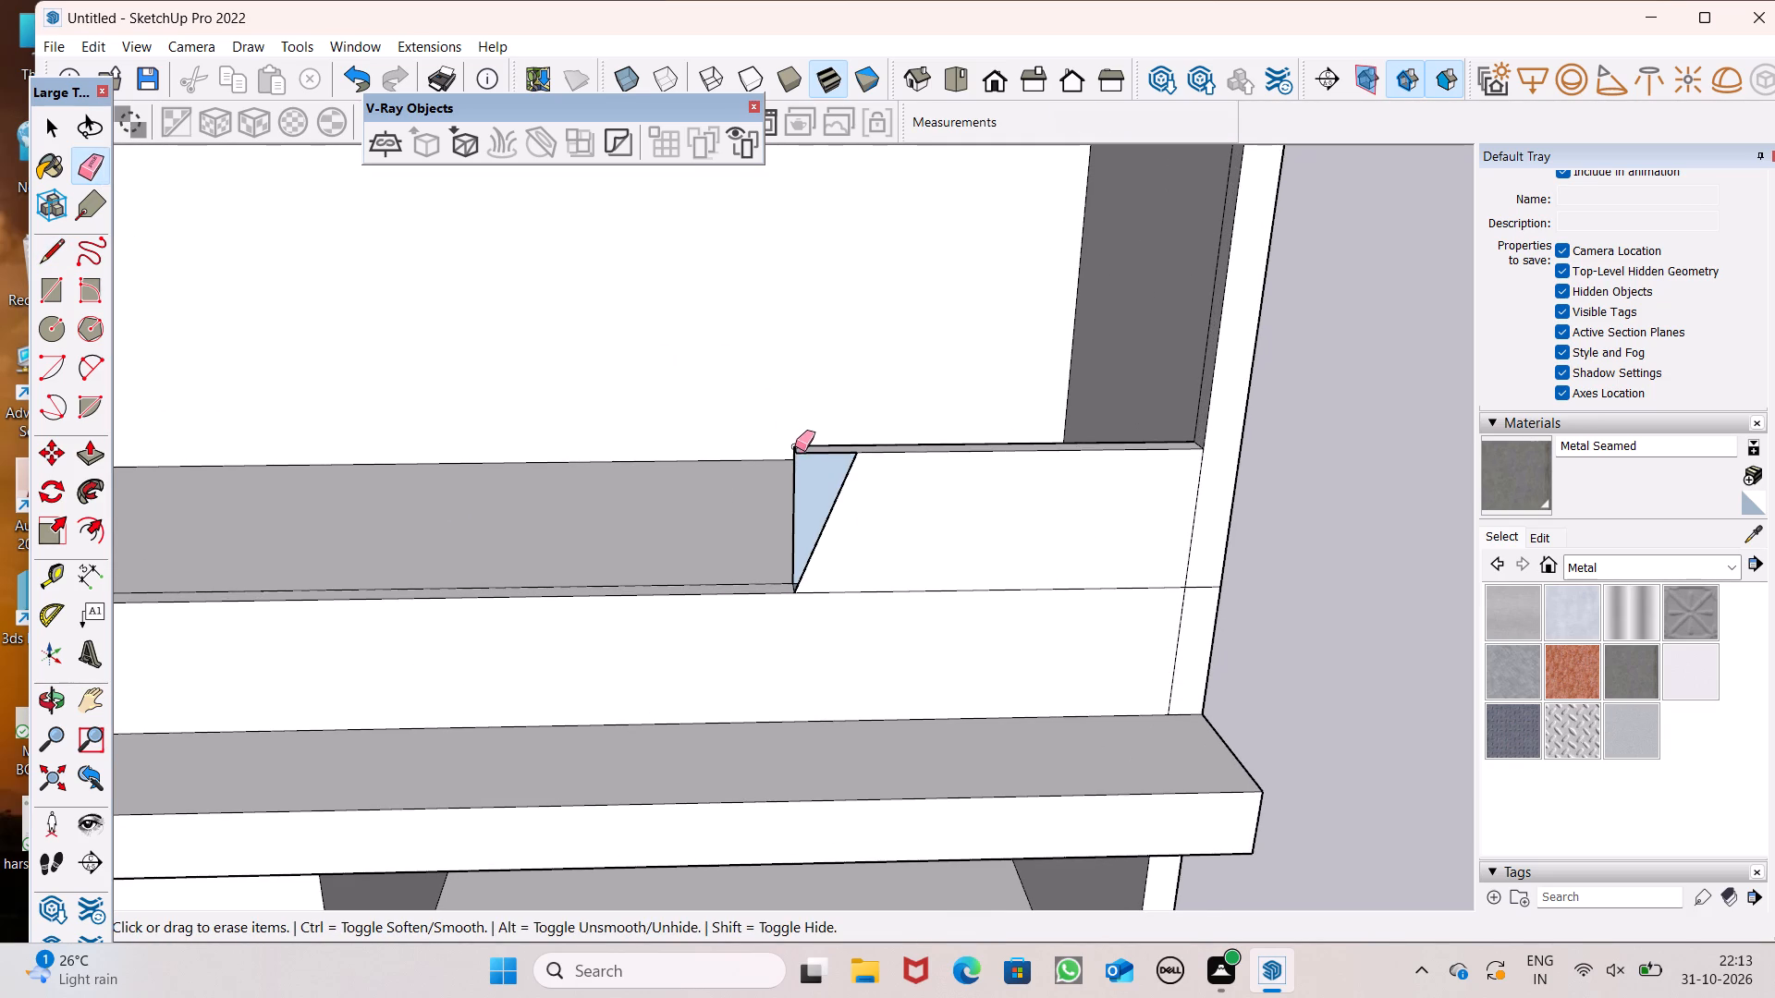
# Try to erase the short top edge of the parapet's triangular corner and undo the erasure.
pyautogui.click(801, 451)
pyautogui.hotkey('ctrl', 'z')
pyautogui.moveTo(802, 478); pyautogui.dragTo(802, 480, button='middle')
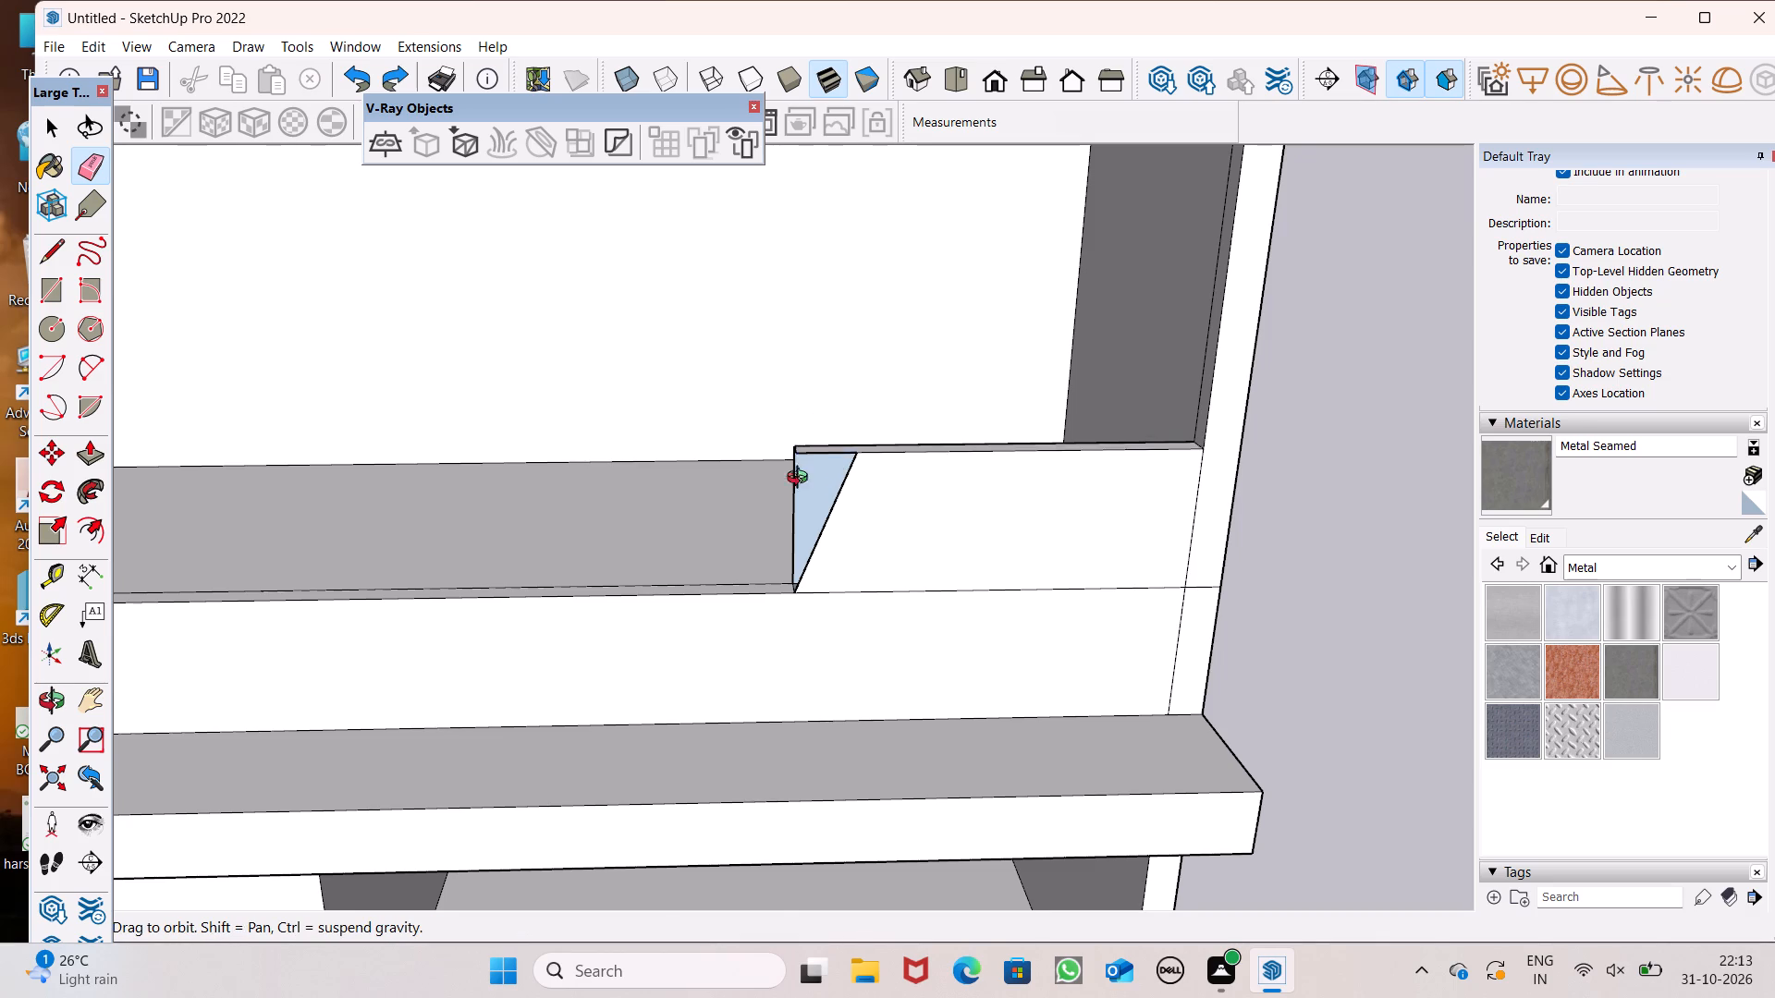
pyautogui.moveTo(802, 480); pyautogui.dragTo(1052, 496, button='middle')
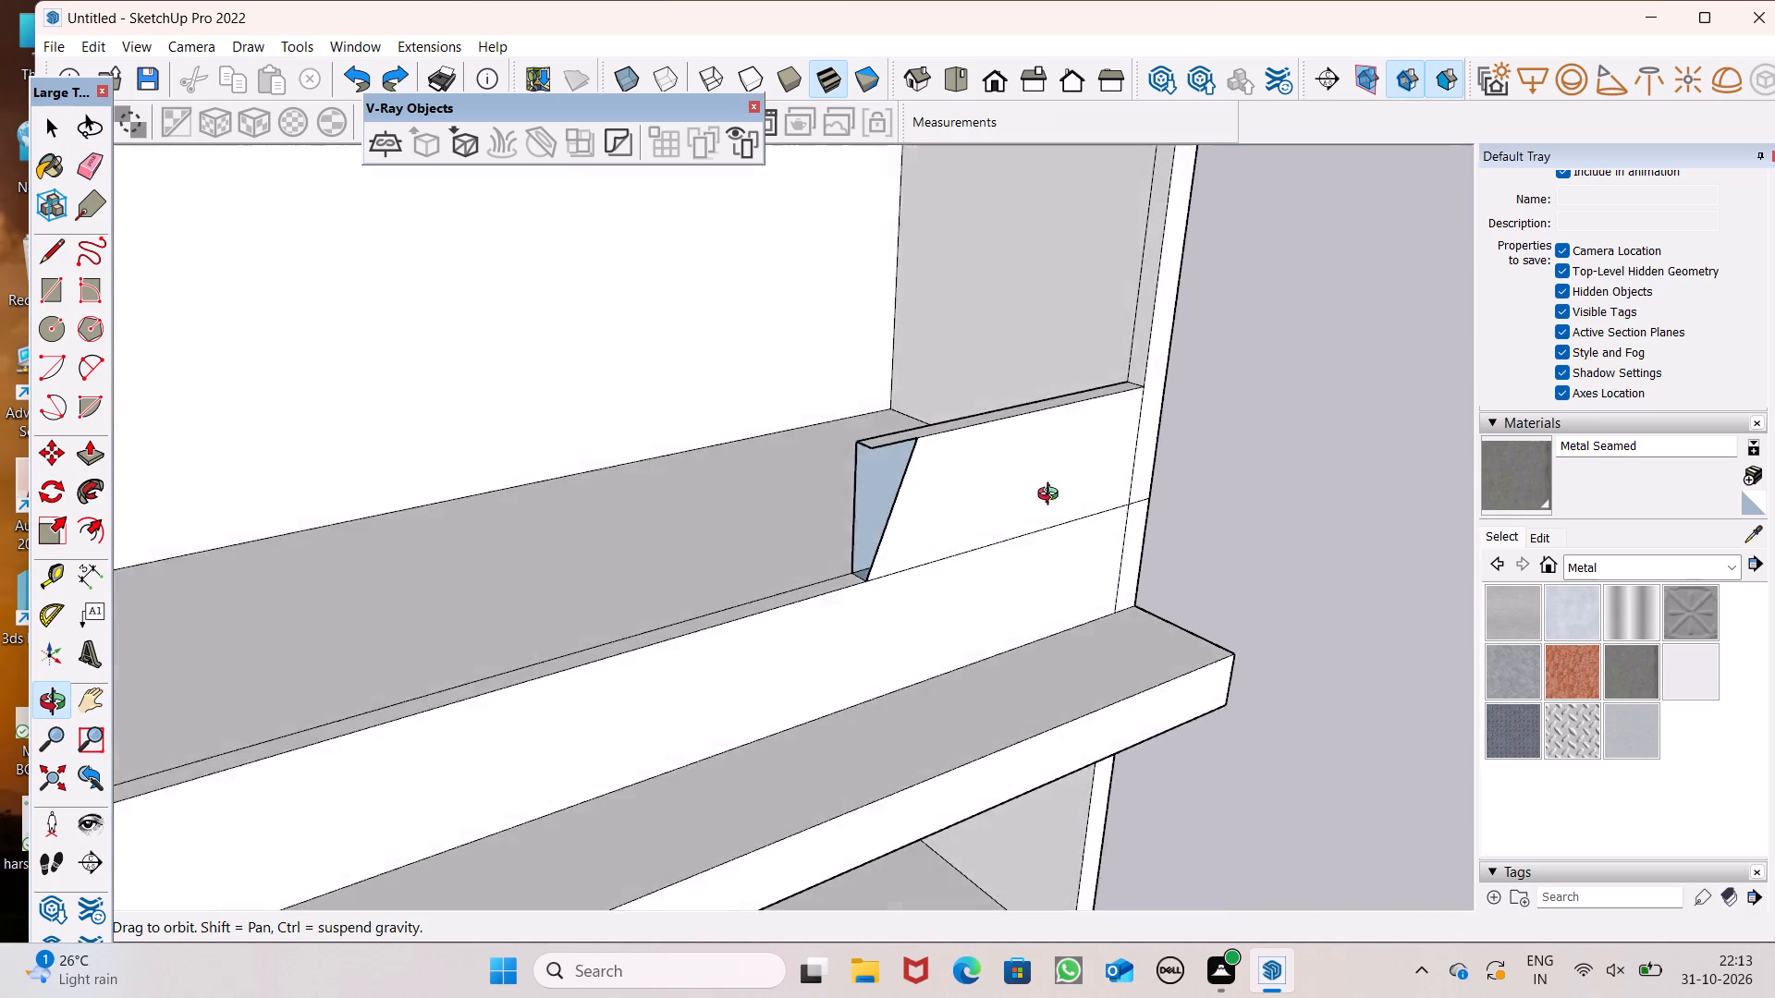
# Draw a matching slanted line about 3' 3" long on the parapet's back face, from the inner bottom corner to the top edge.
pyautogui.moveTo(1052, 496); pyautogui.dragTo(992, 471, button='middle')
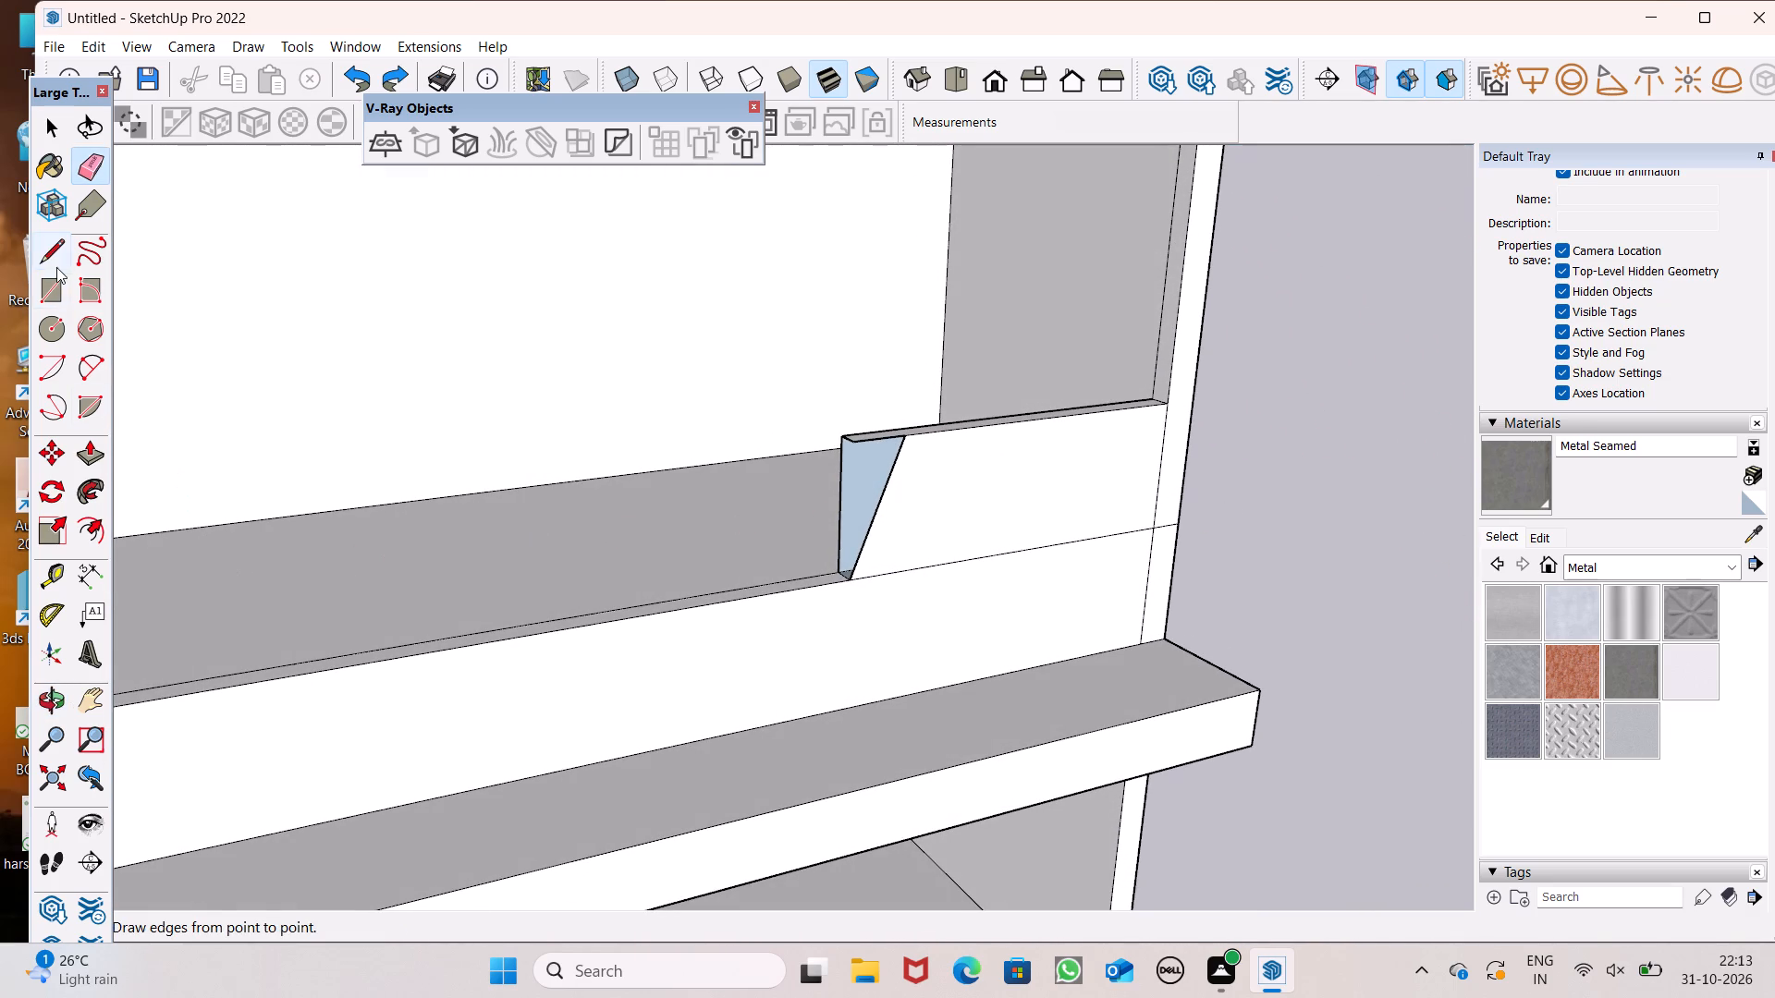
pyautogui.click(53, 260)
pyautogui.scroll(1, 716, 476)
pyautogui.scroll(3, 905, 545)
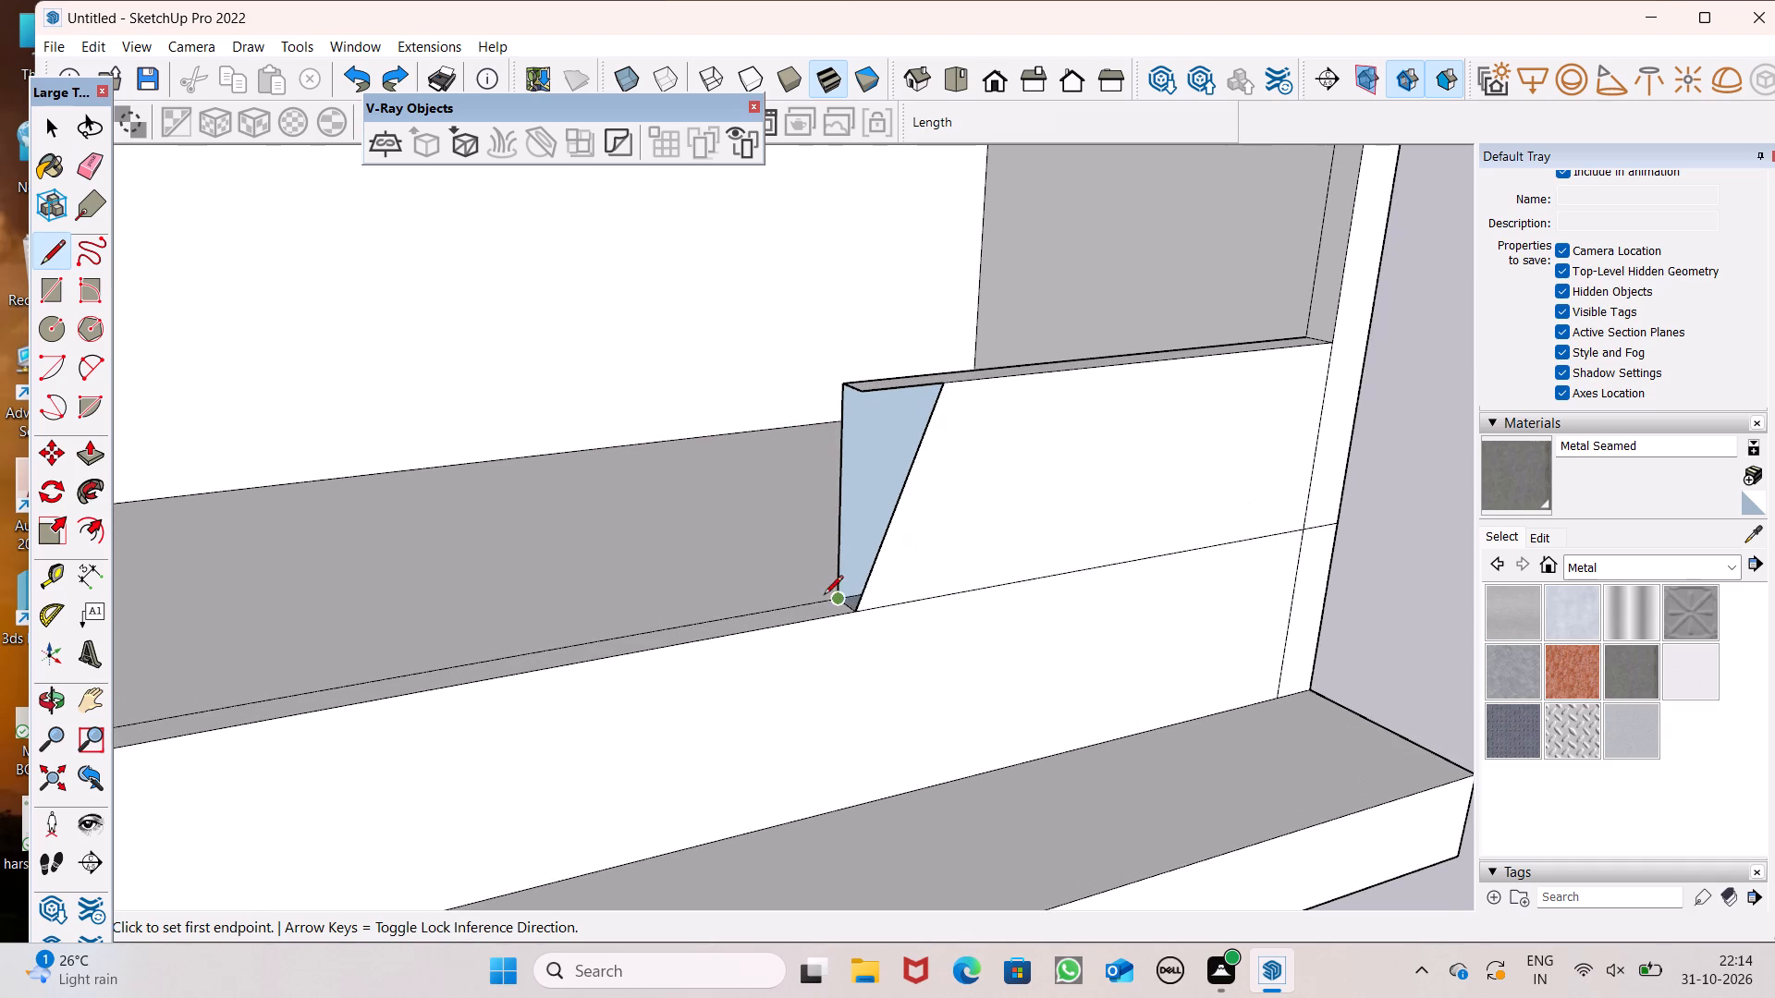
pyautogui.moveTo(839, 596); pyautogui.dragTo(839, 583)
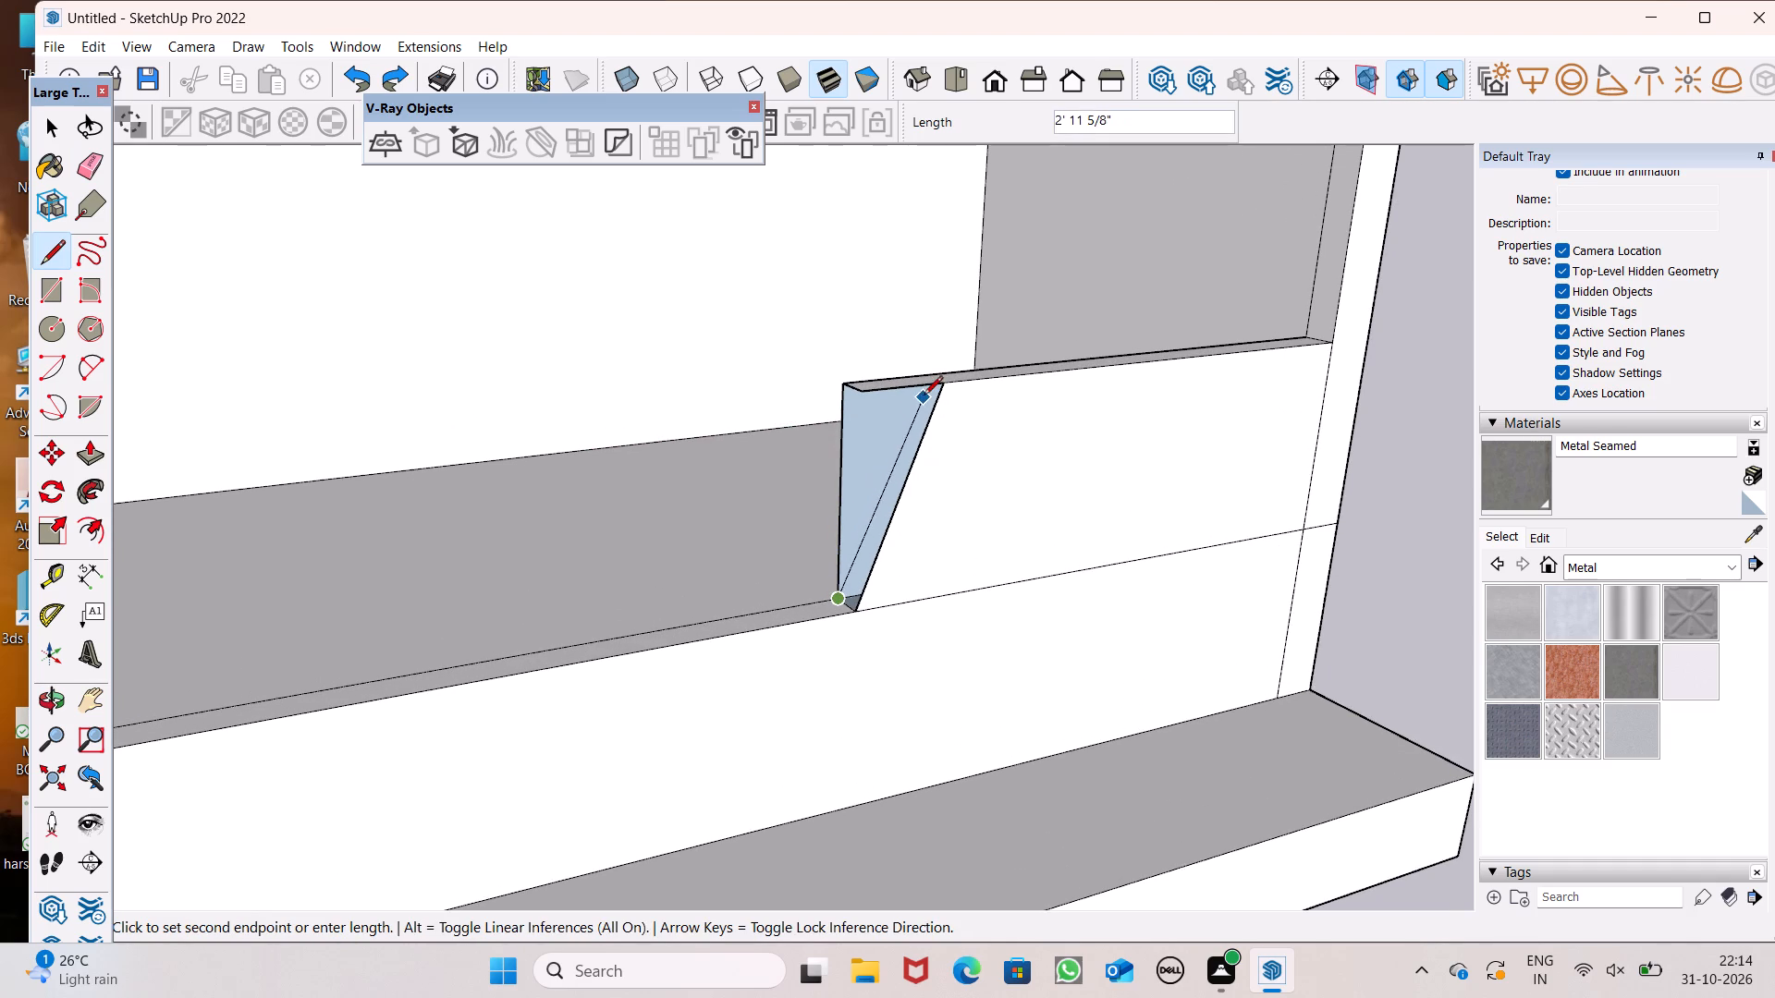
pyautogui.moveTo(913, 419); pyautogui.dragTo(964, 275, button='middle')
pyautogui.scroll(6, 964, 300)
pyautogui.click(955, 296)
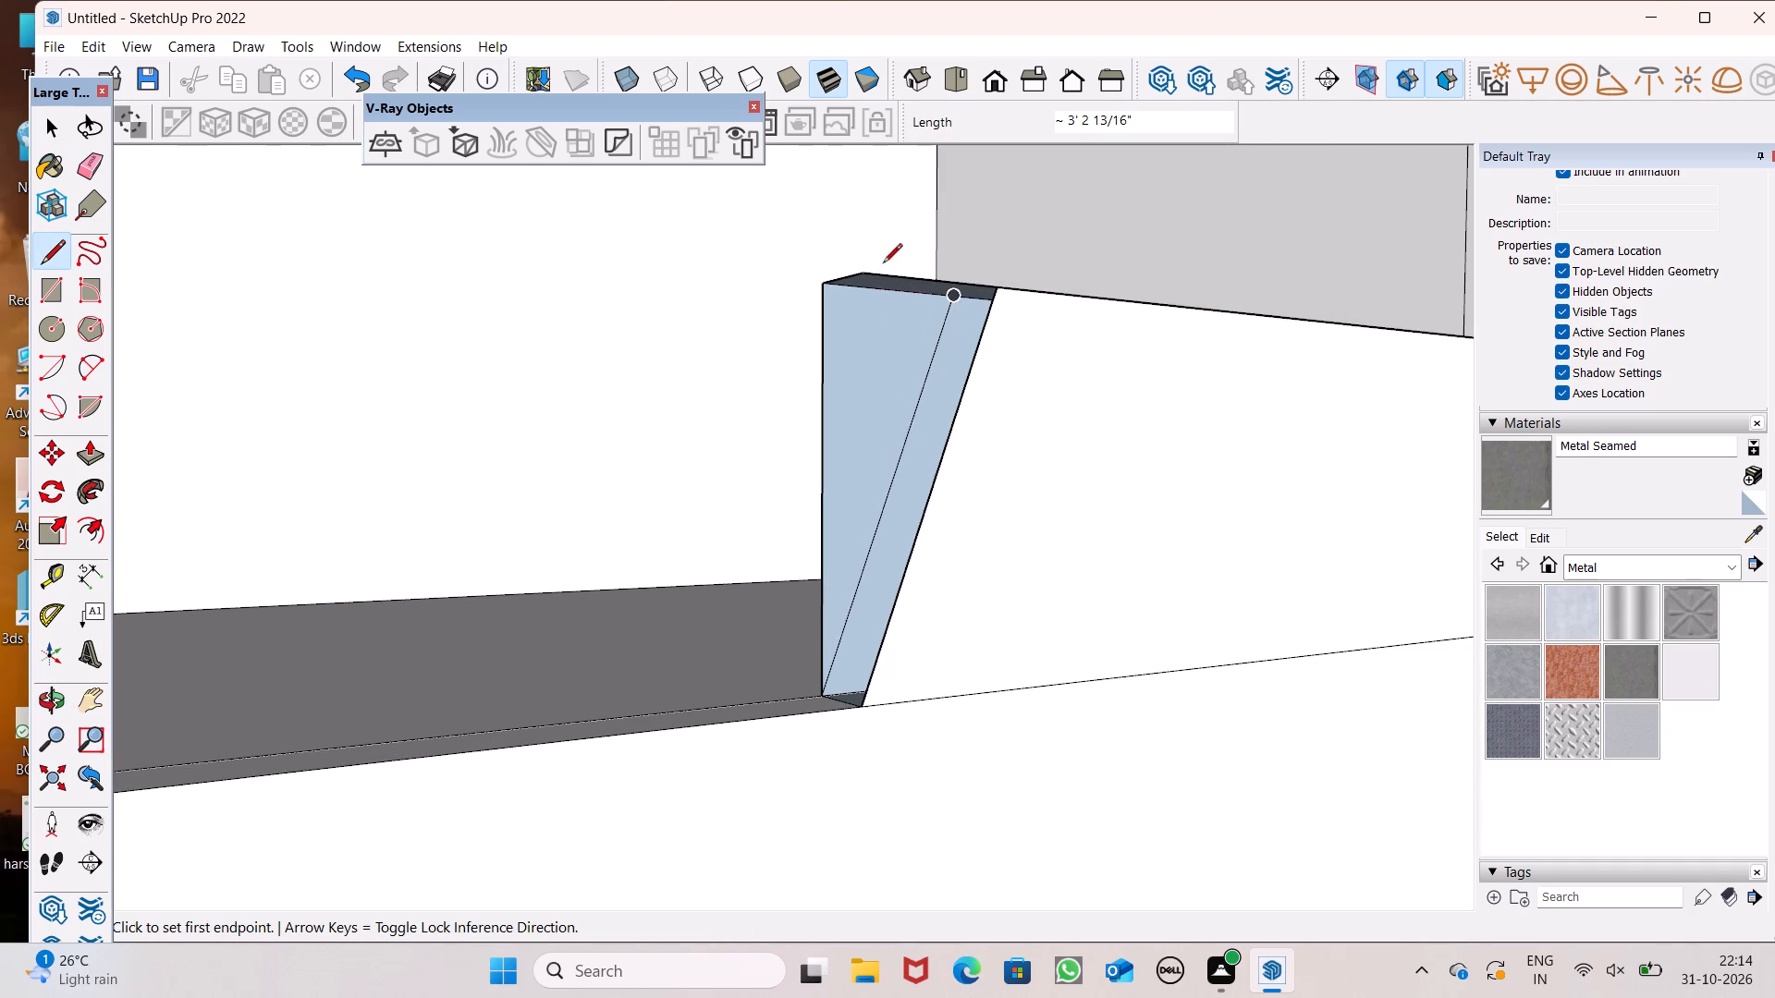
# Erase the vertical back edge at the parapet's free end to remove the triangle beside the slanted line.
pyautogui.moveTo(908, 321); pyautogui.dragTo(911, 356, button='middle')
pyautogui.scroll(1, 911, 356)
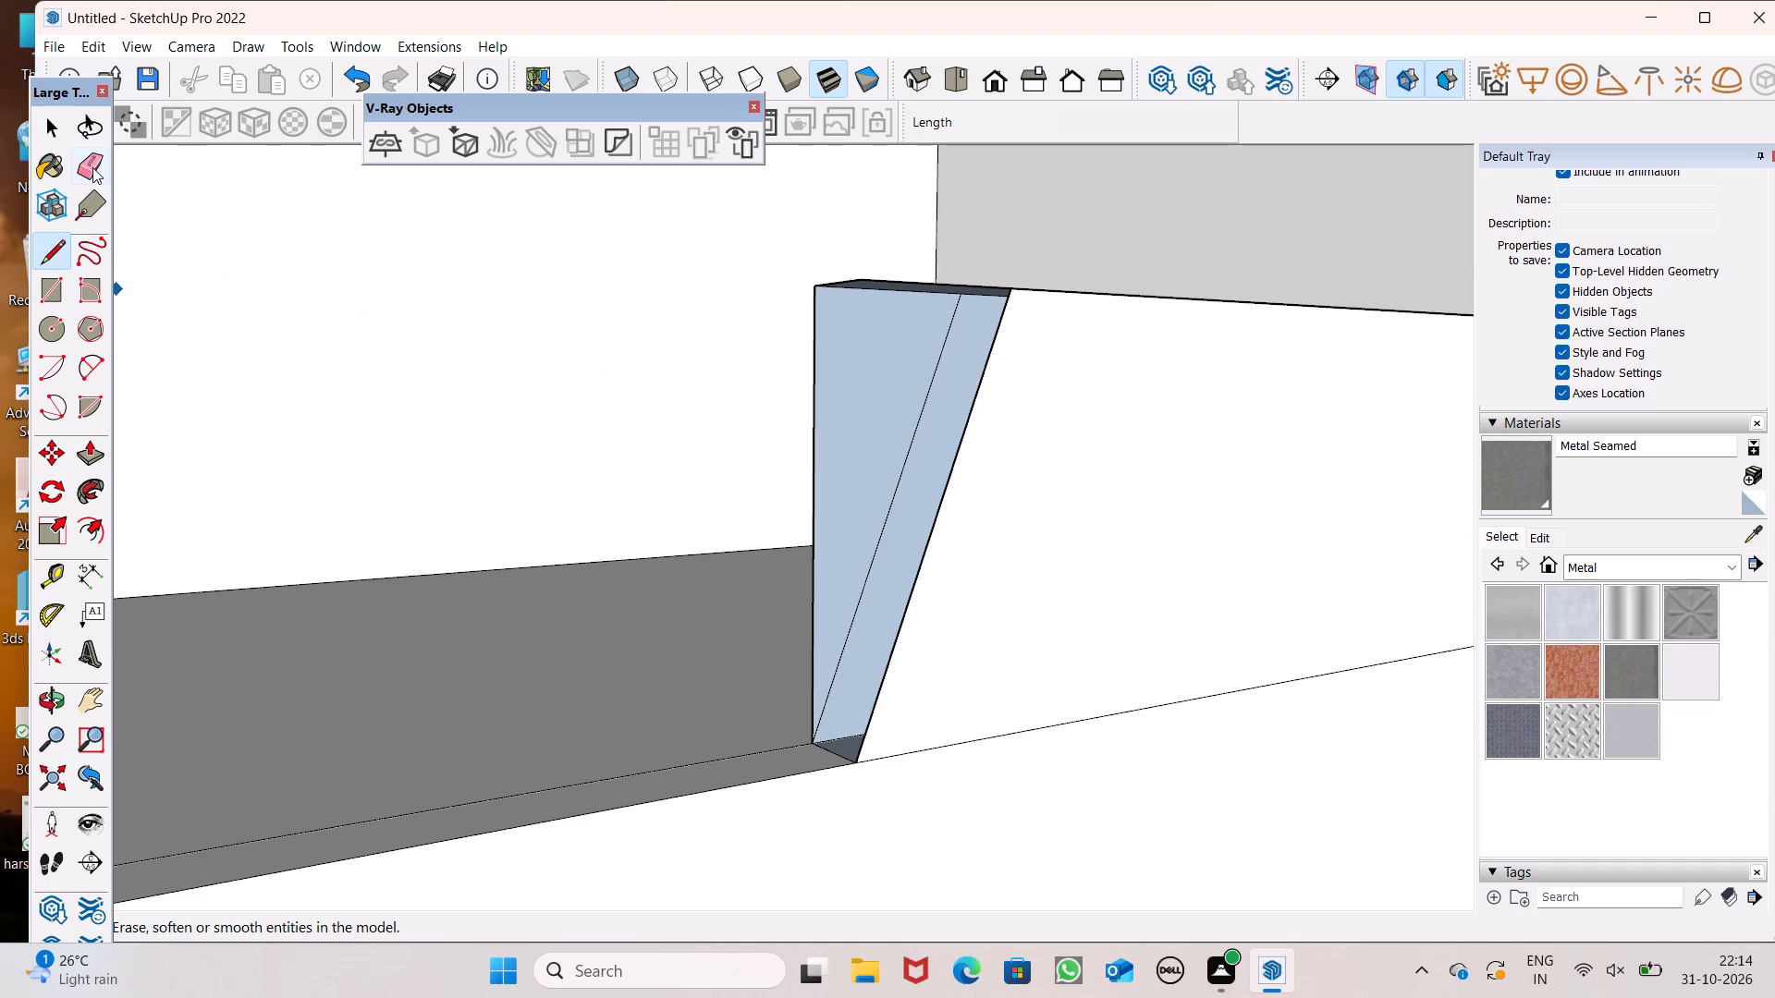
pyautogui.click(92, 166)
pyautogui.moveTo(817, 420); pyautogui.dragTo(809, 420)
# Draw a 6" line across the parapet's top face at the upper end of the slant.
pyautogui.moveTo(855, 478); pyautogui.dragTo(984, 517, button='middle')
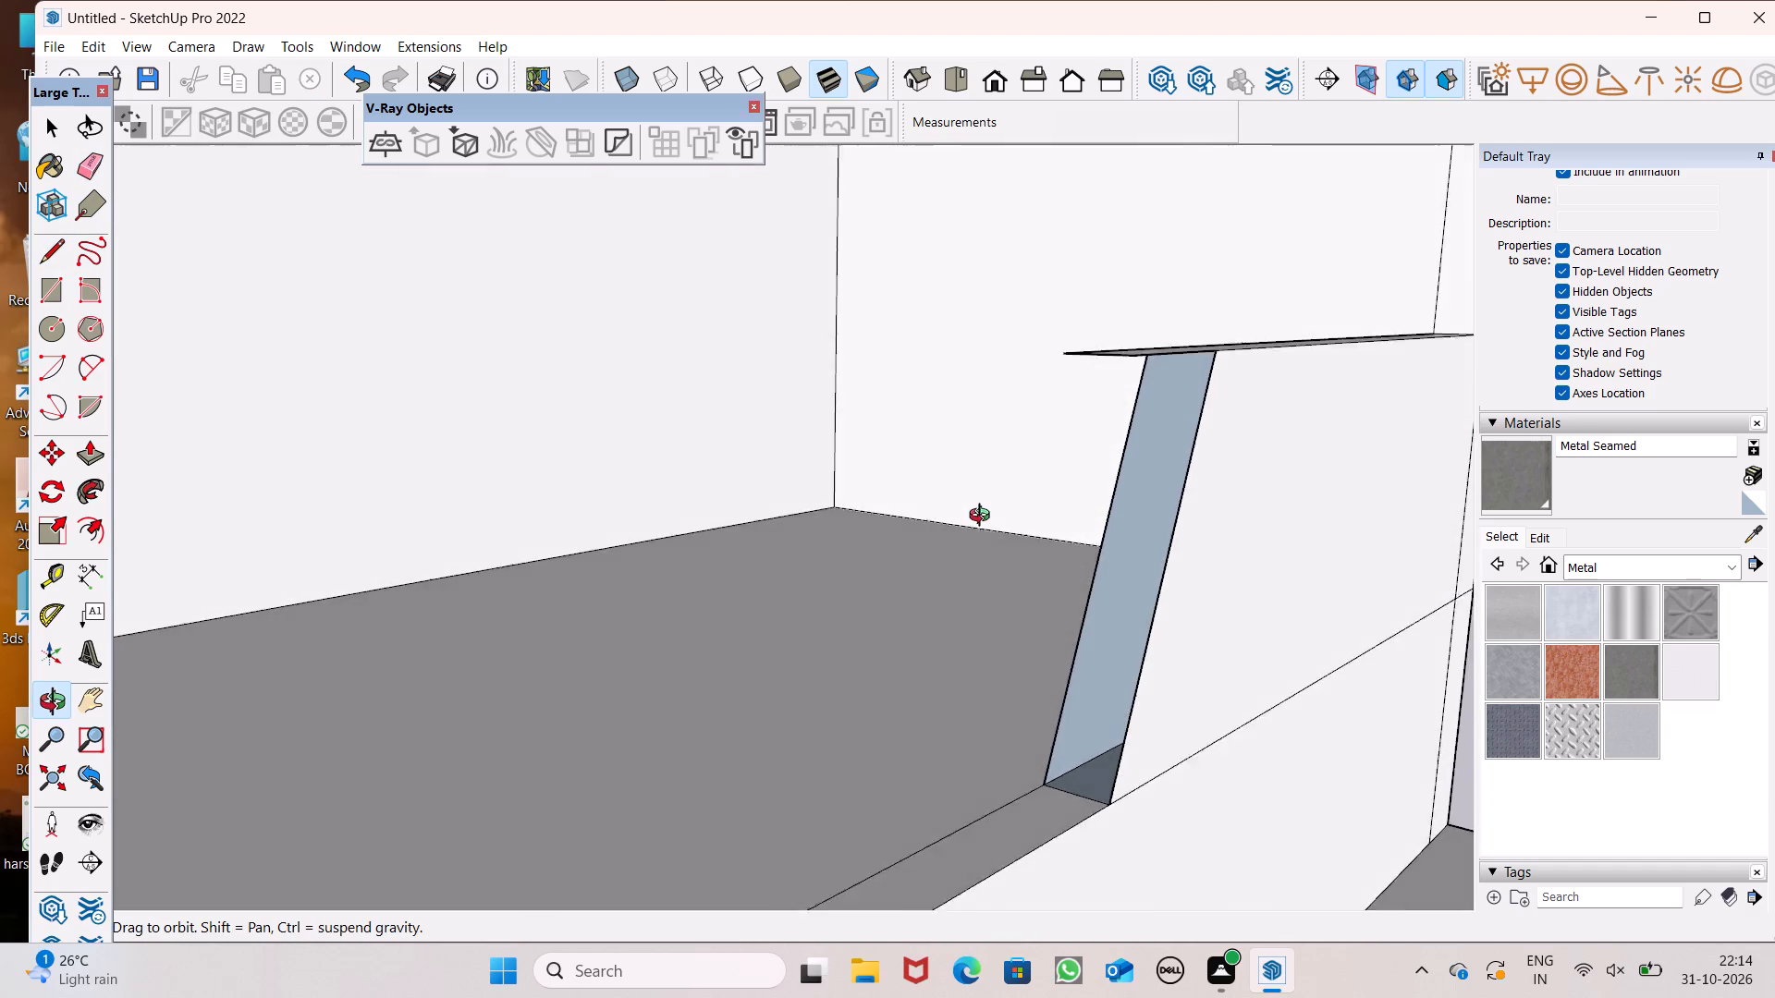
pyautogui.moveTo(984, 517); pyautogui.dragTo(867, 608, button='middle')
pyautogui.moveTo(45, 254); pyautogui.dragTo(47, 254)
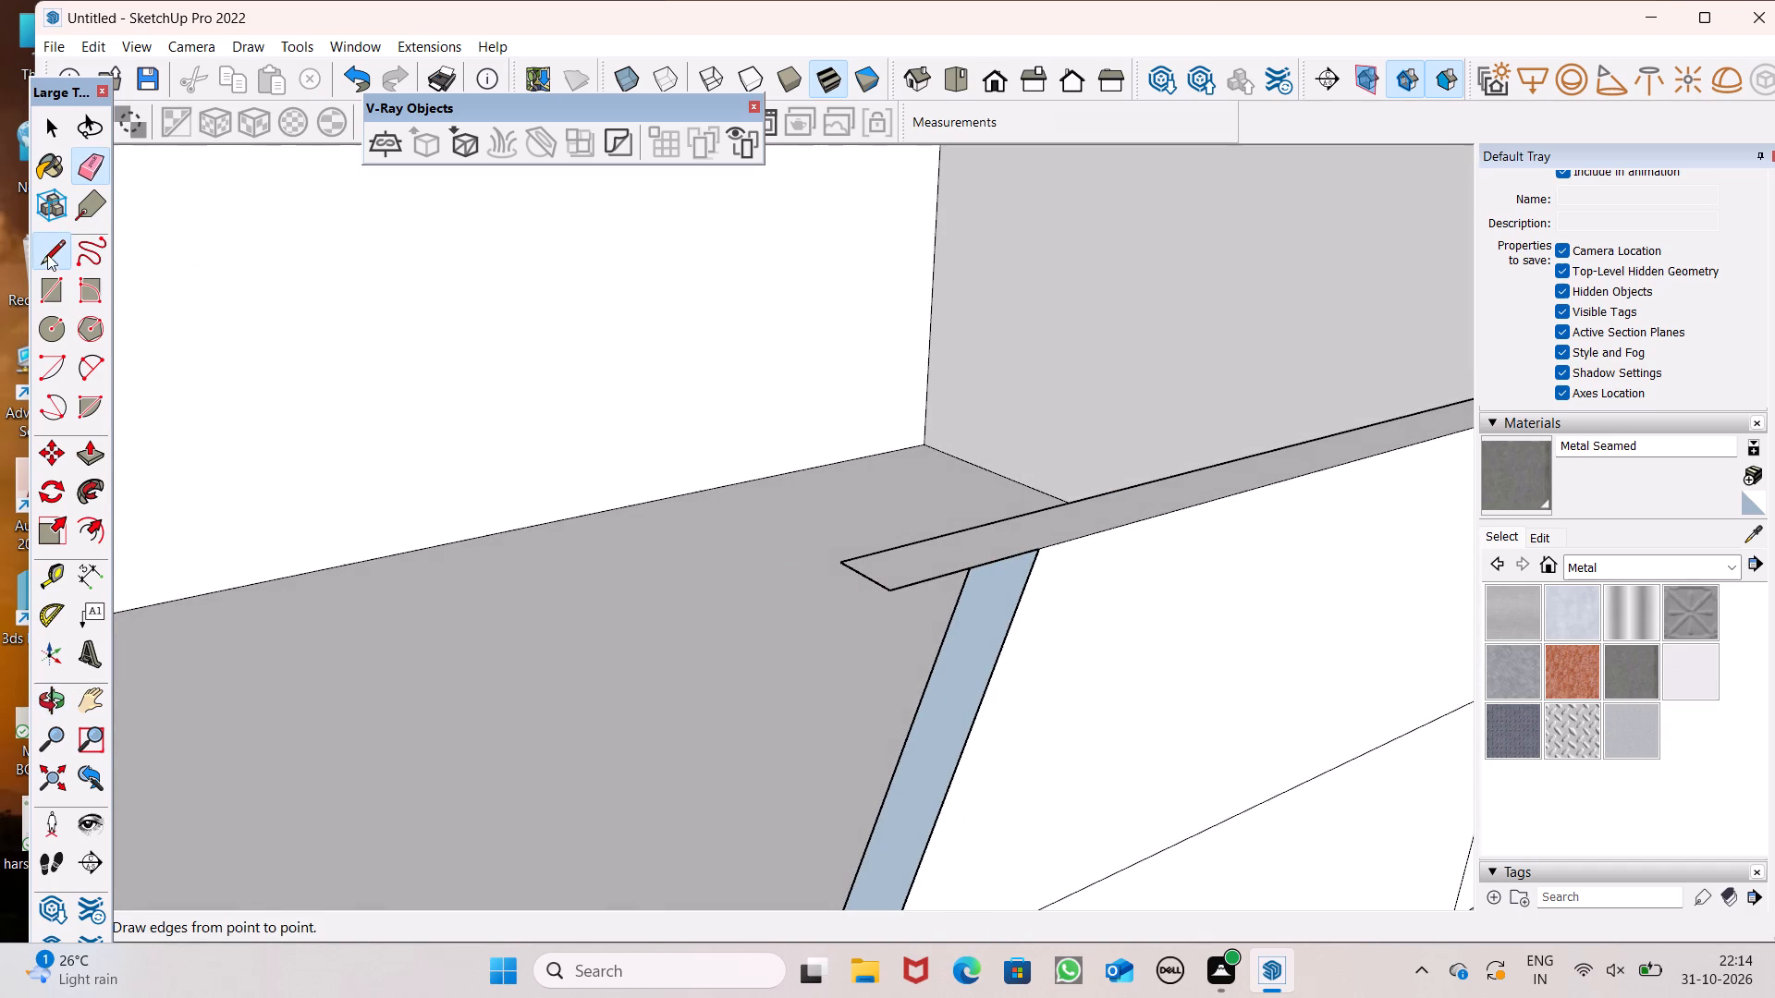
pyautogui.moveTo(47, 254); pyautogui.dragTo(56, 261)
pyautogui.moveTo(1044, 547); pyautogui.dragTo(1028, 534)
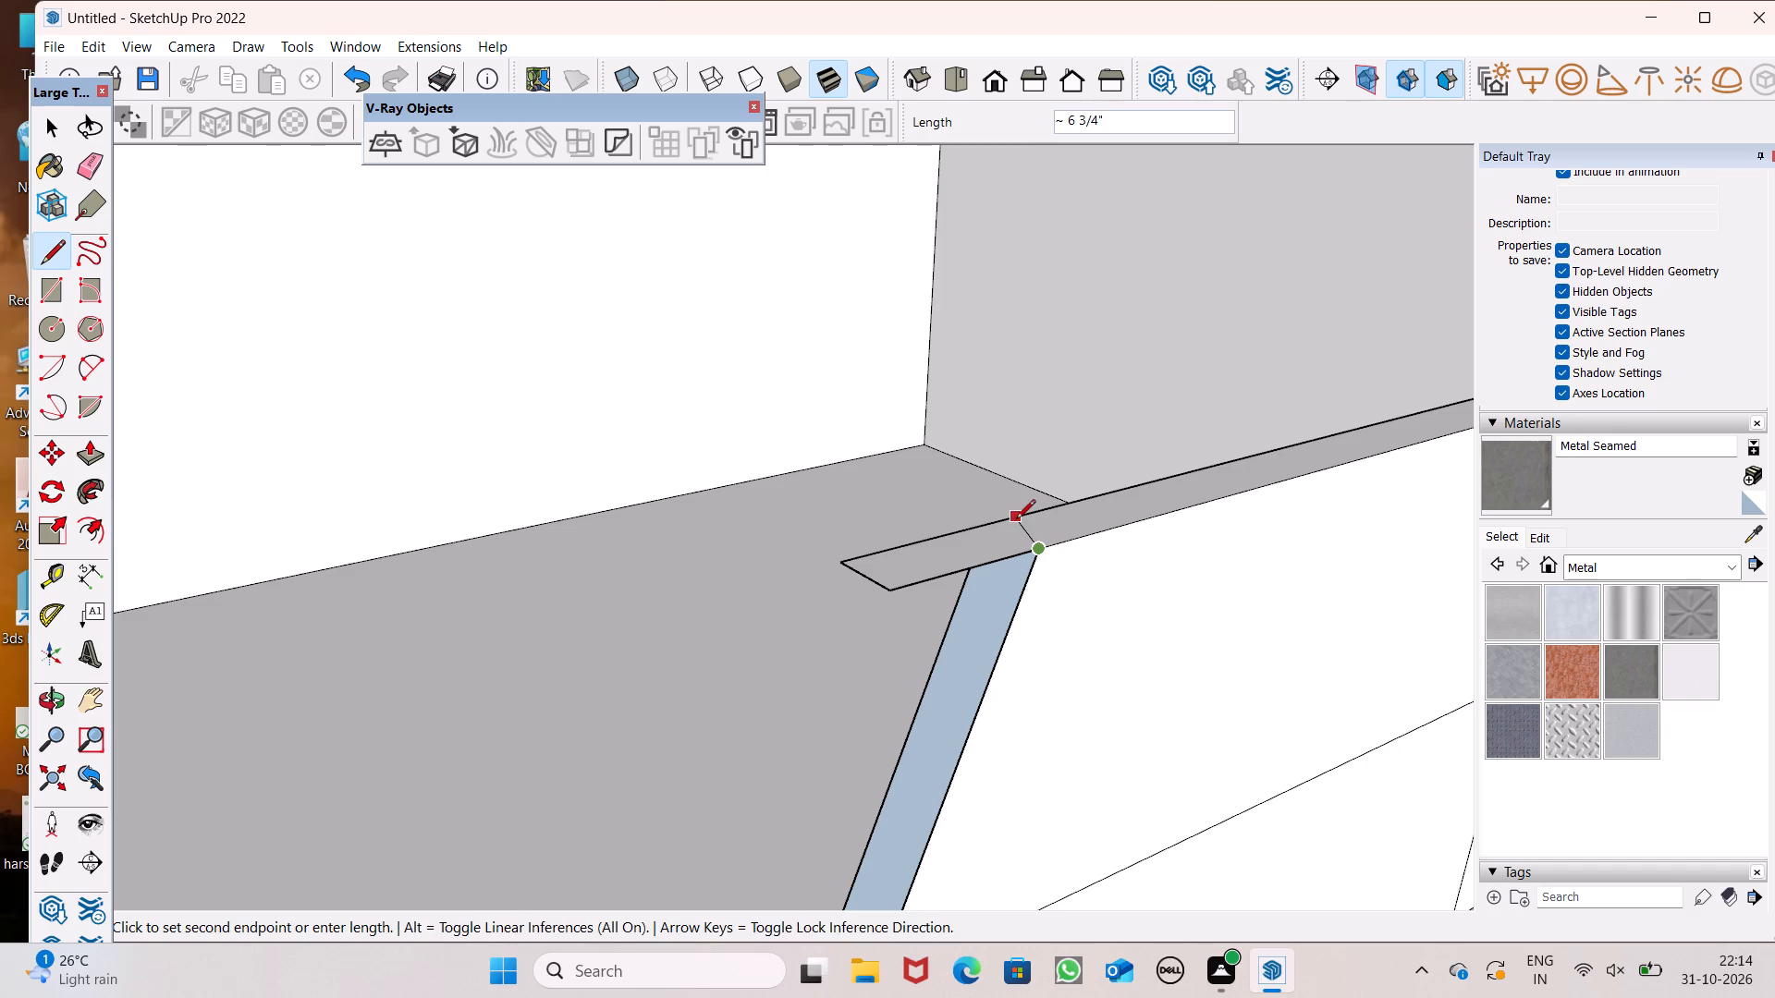
pyautogui.click(990, 521)
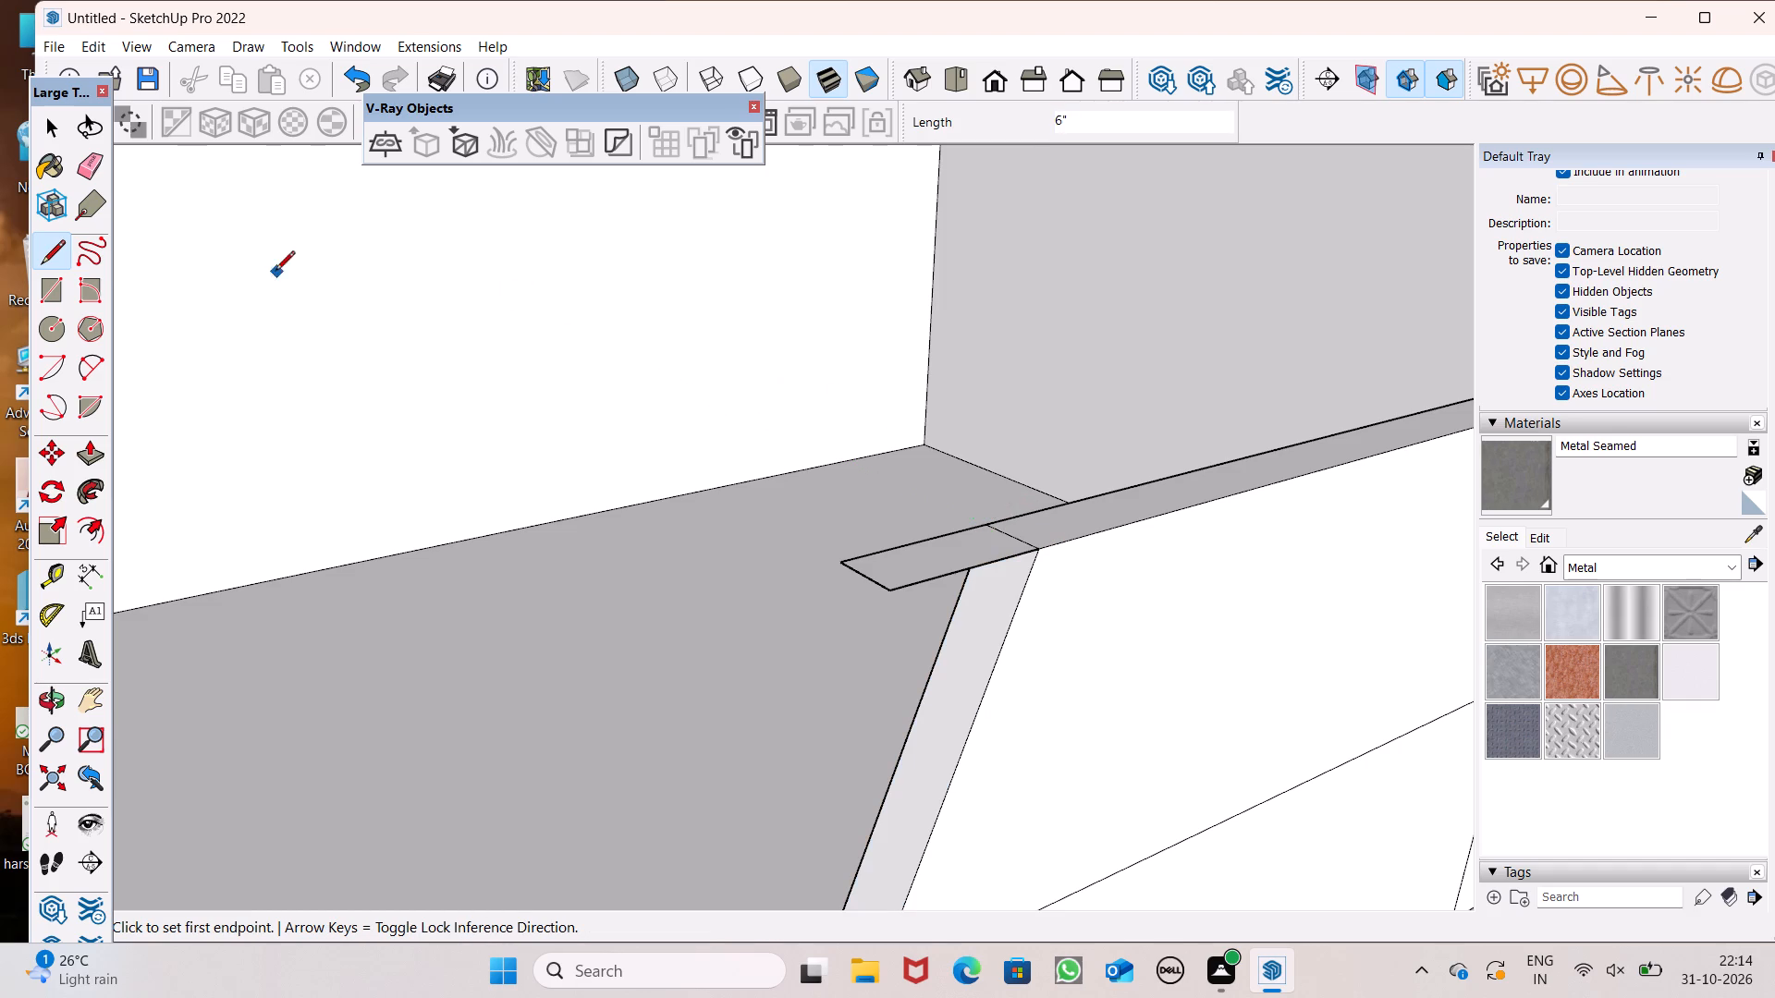
# Erase the edges of the leftover top strip overhanging beyond the parapet's sloped end.
pyautogui.scroll(-4, 410, 327)
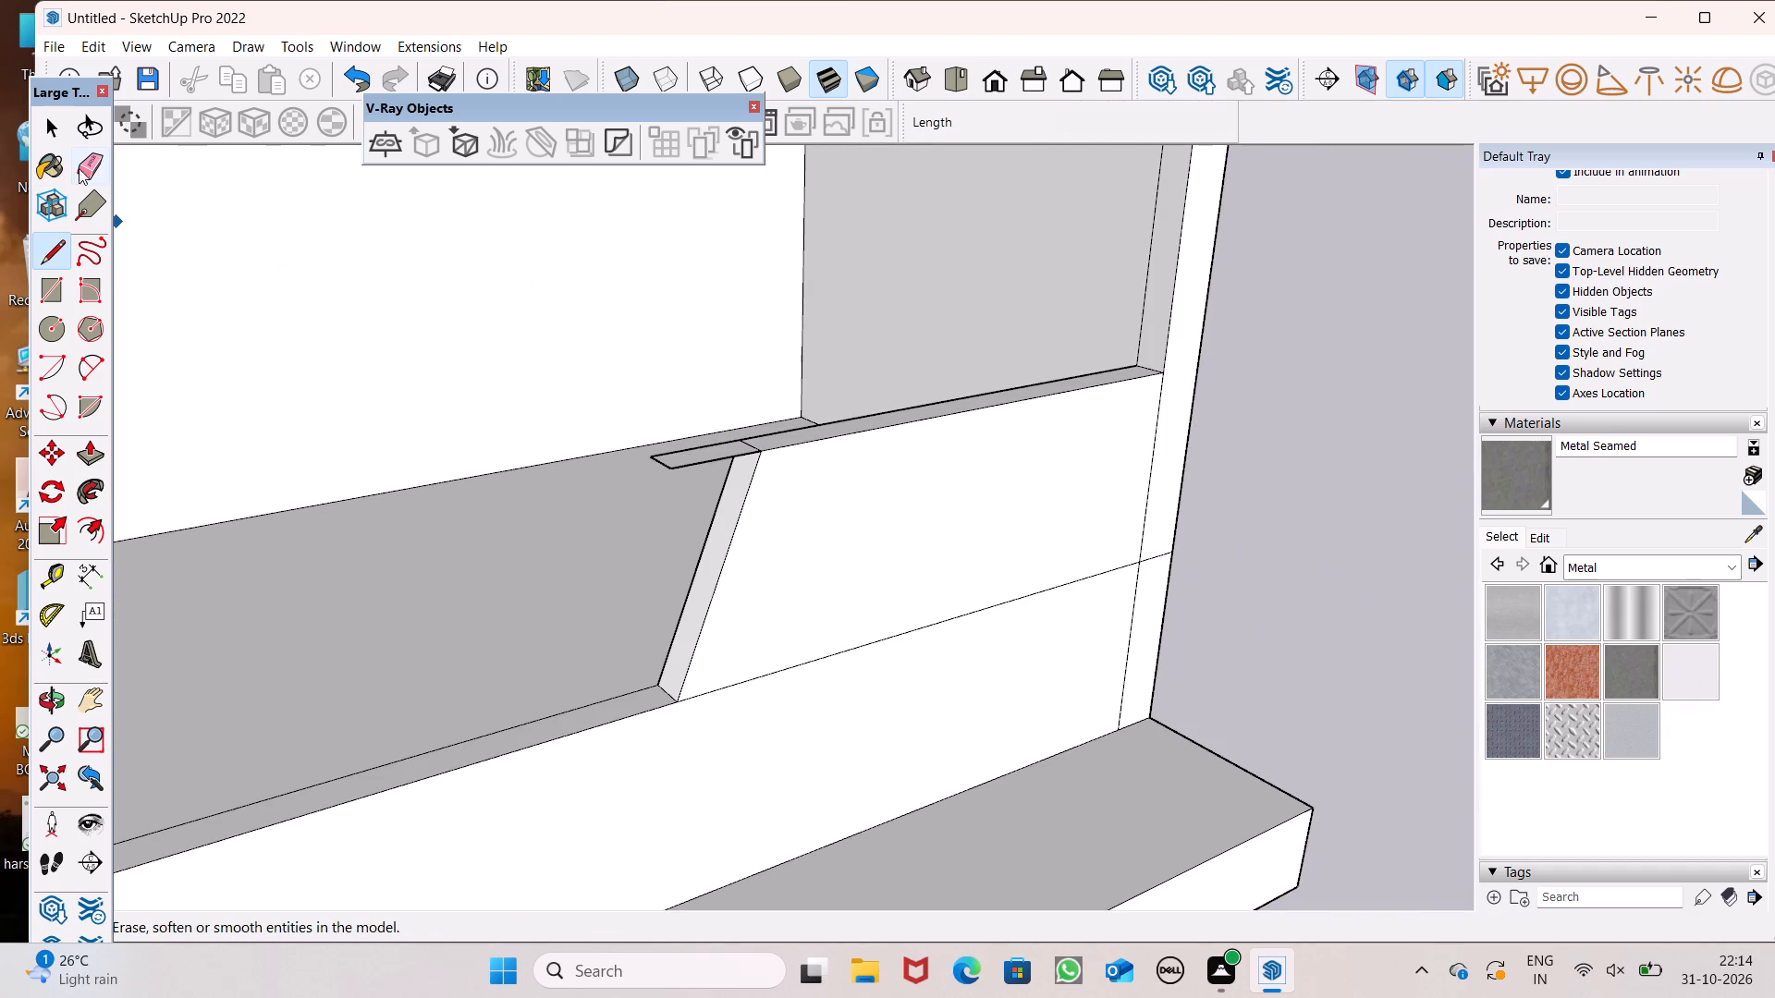
pyautogui.click(89, 161)
pyautogui.moveTo(682, 451); pyautogui.dragTo(682, 459)
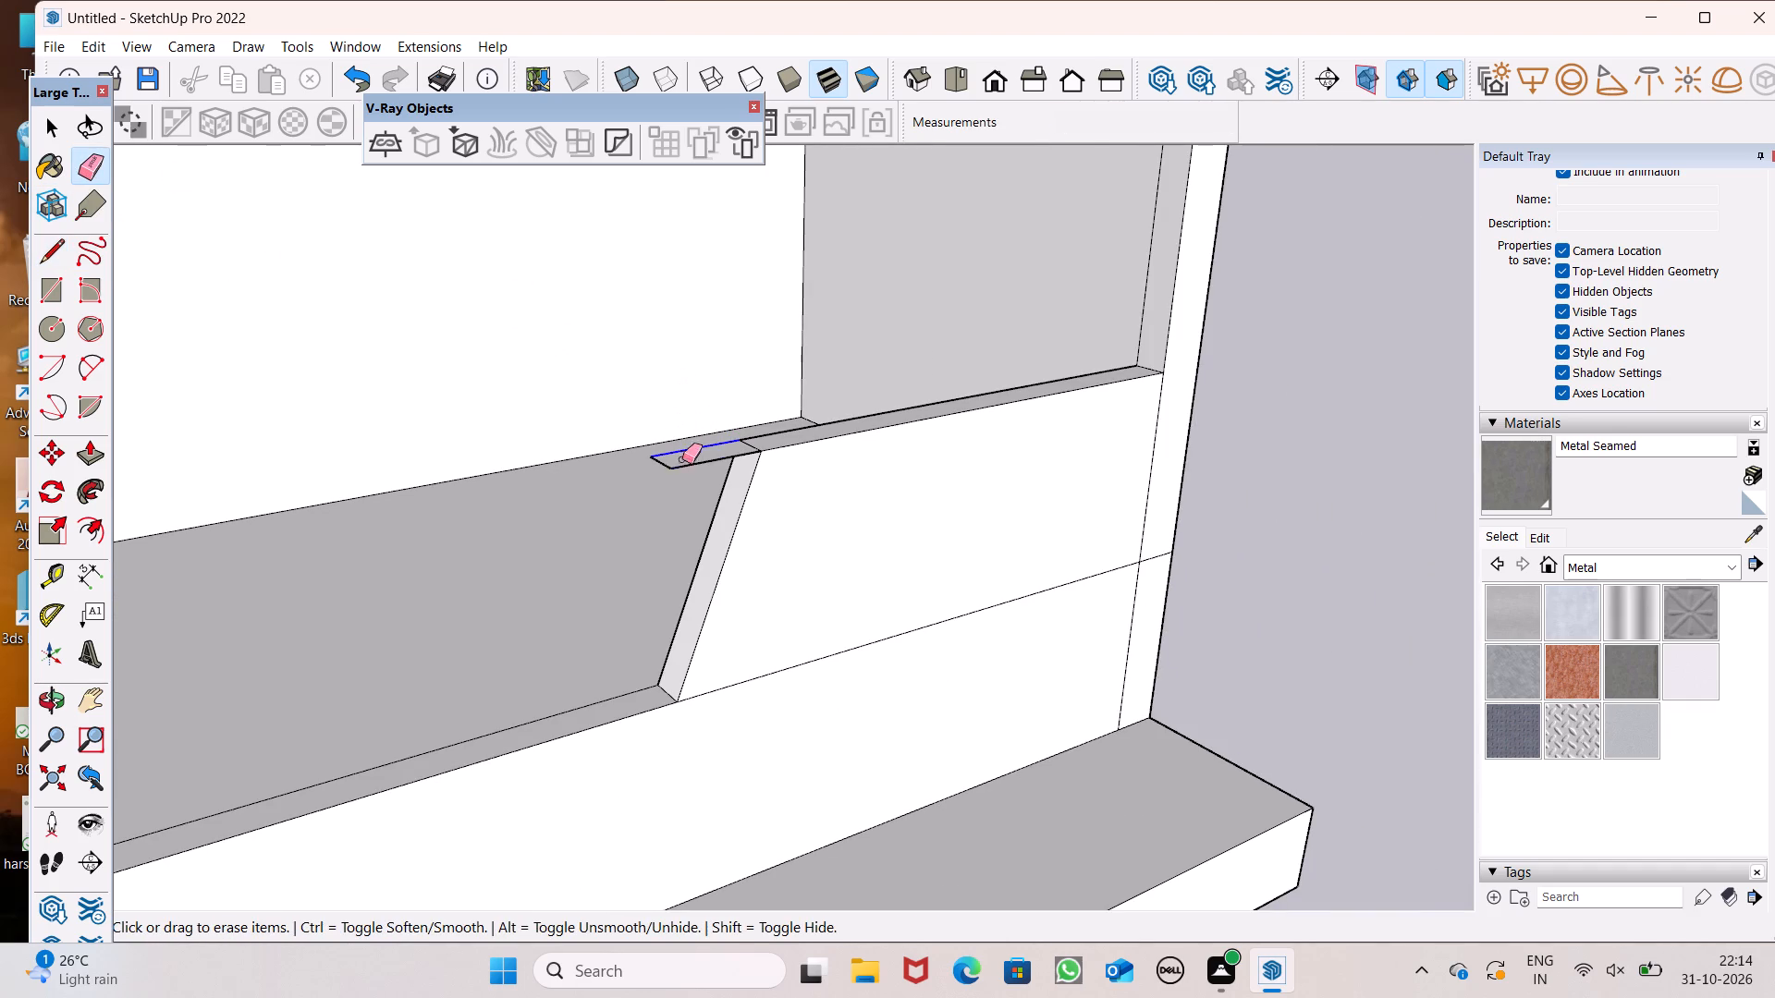
pyautogui.moveTo(682, 459); pyautogui.dragTo(655, 456)
pyautogui.scroll(-3, 763, 428)
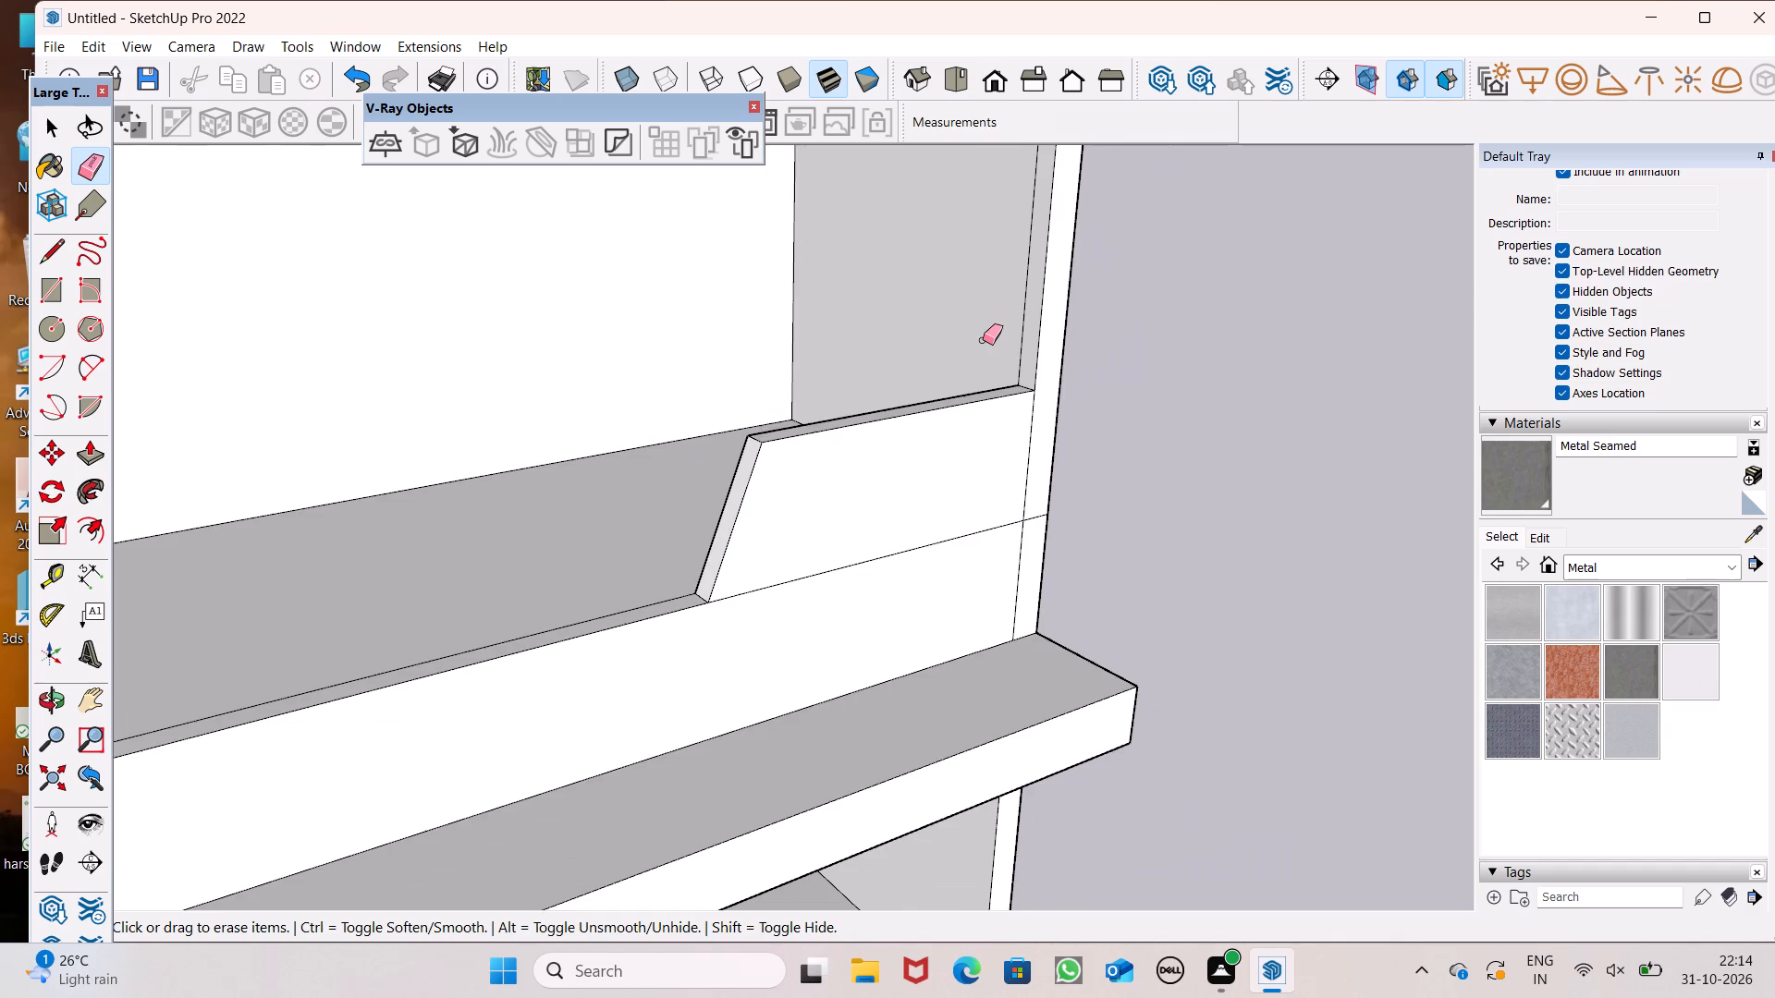
# Examine the sloped parapet end and the surrounding middle-floor opening from several angles.
pyautogui.scroll(-4, 983, 340)
pyautogui.scroll(1, 995, 455)
pyautogui.moveTo(994, 455); pyautogui.dragTo(831, 414, button='middle')
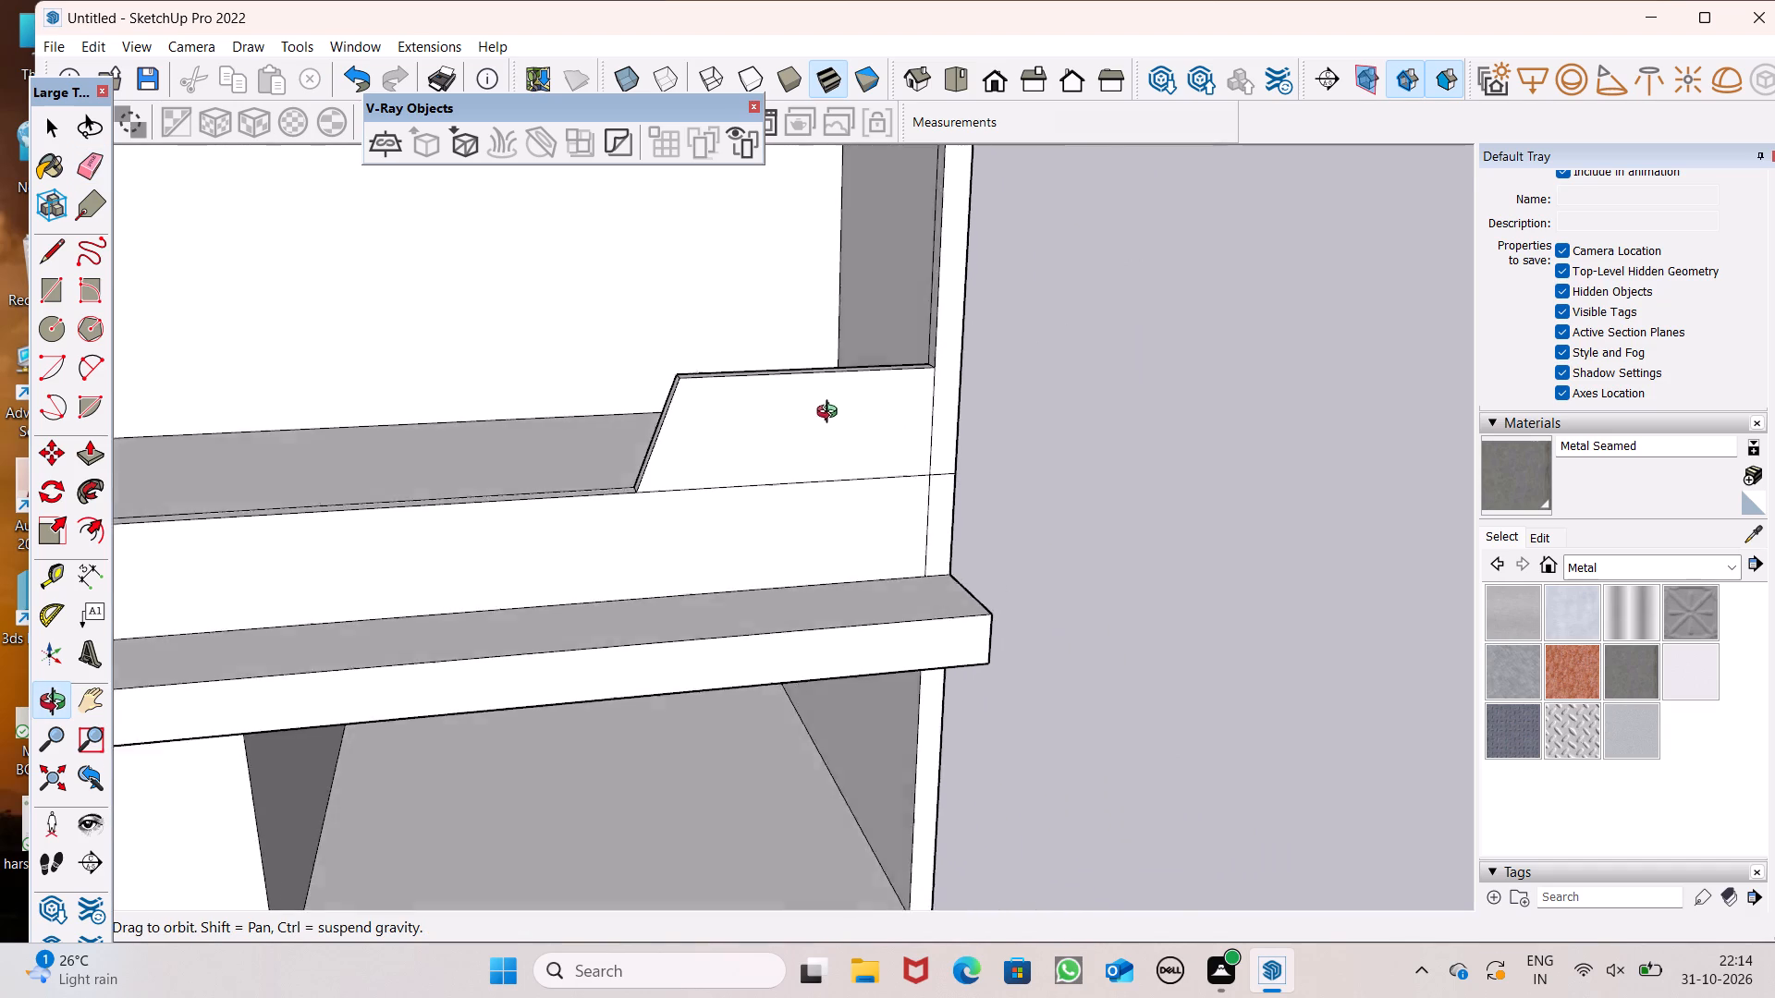
pyautogui.moveTo(831, 414); pyautogui.dragTo(1100, 408, button='middle')
pyautogui.scroll(-3, 1101, 409)
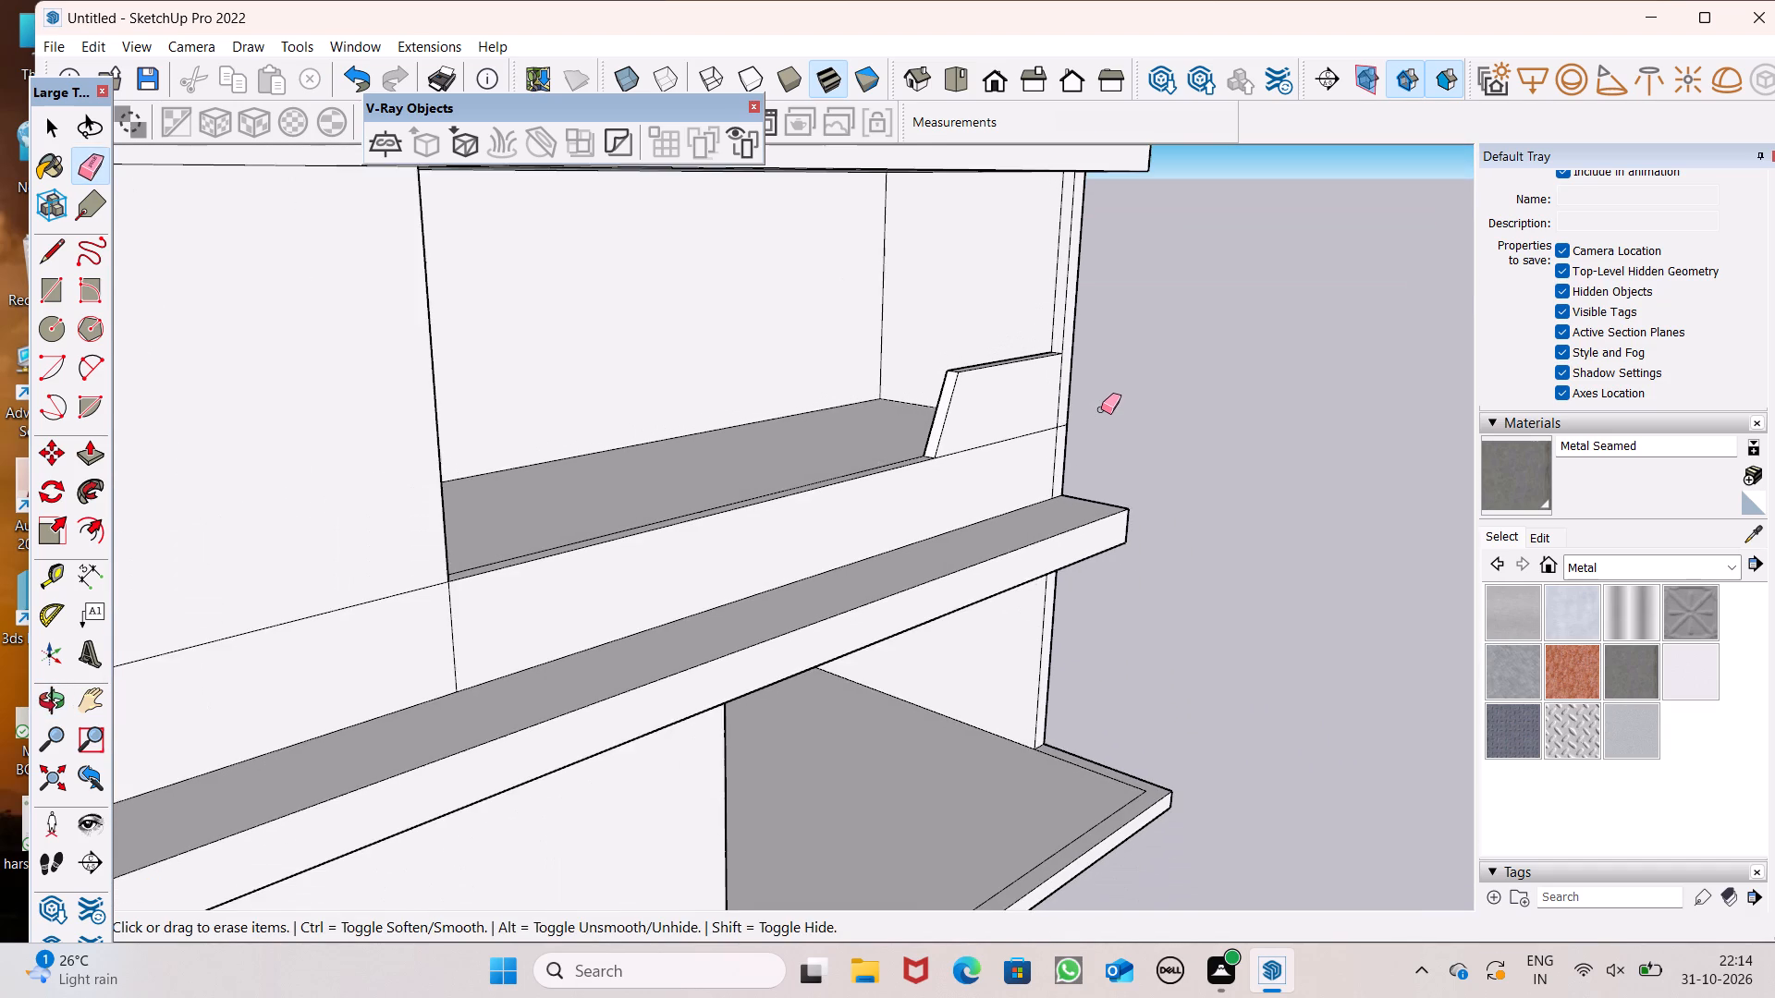
pyautogui.scroll(-2, 1101, 409)
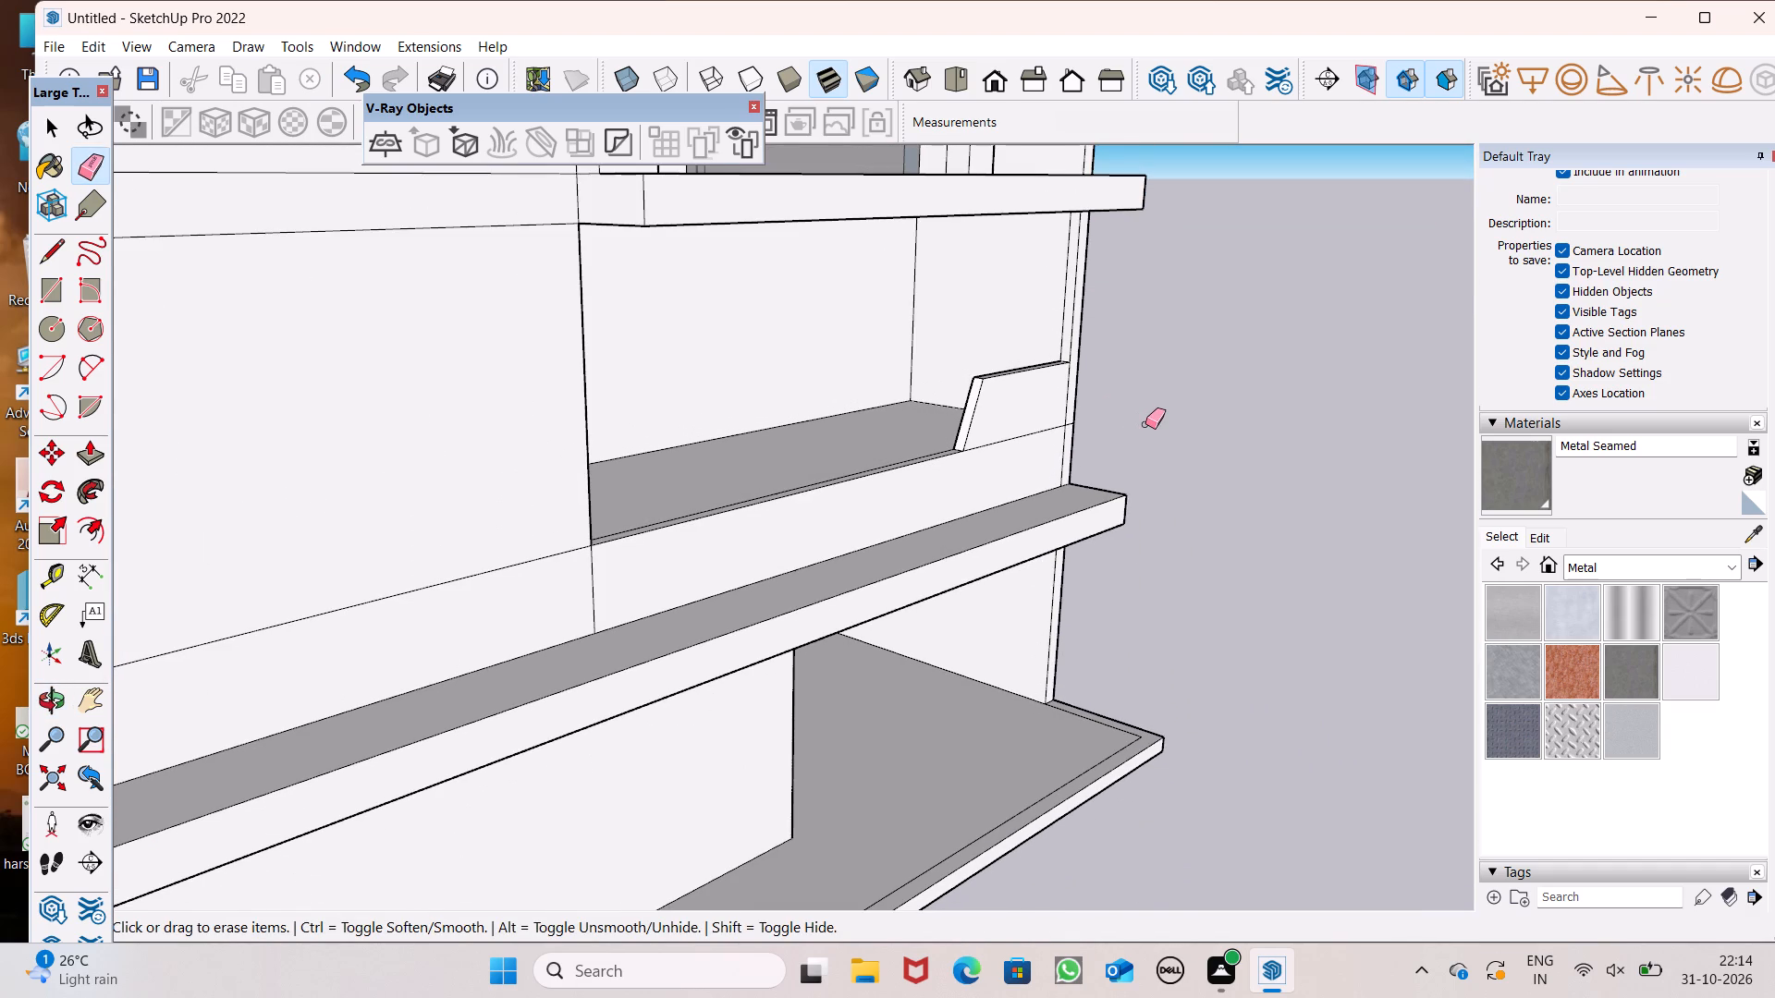
pyautogui.scroll(-1, 1145, 424)
pyautogui.moveTo(1153, 424); pyautogui.dragTo(812, 448, button='middle')
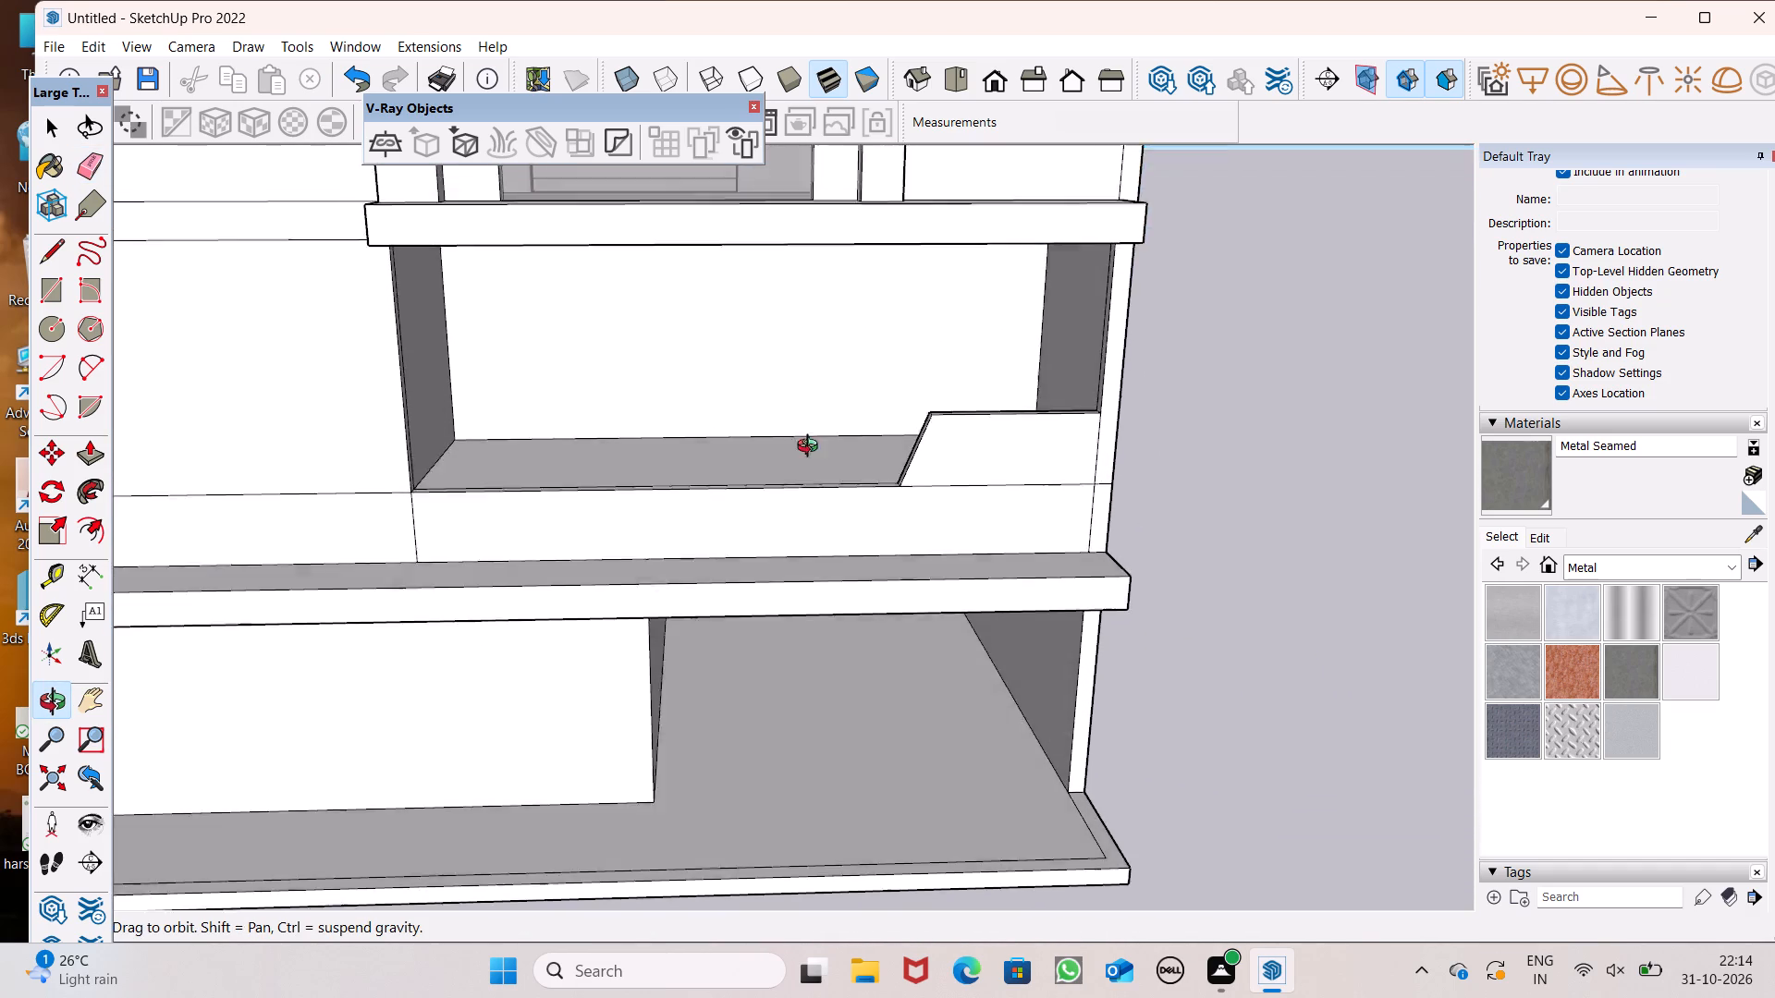
pyautogui.moveTo(812, 448); pyautogui.dragTo(861, 509, button='middle')
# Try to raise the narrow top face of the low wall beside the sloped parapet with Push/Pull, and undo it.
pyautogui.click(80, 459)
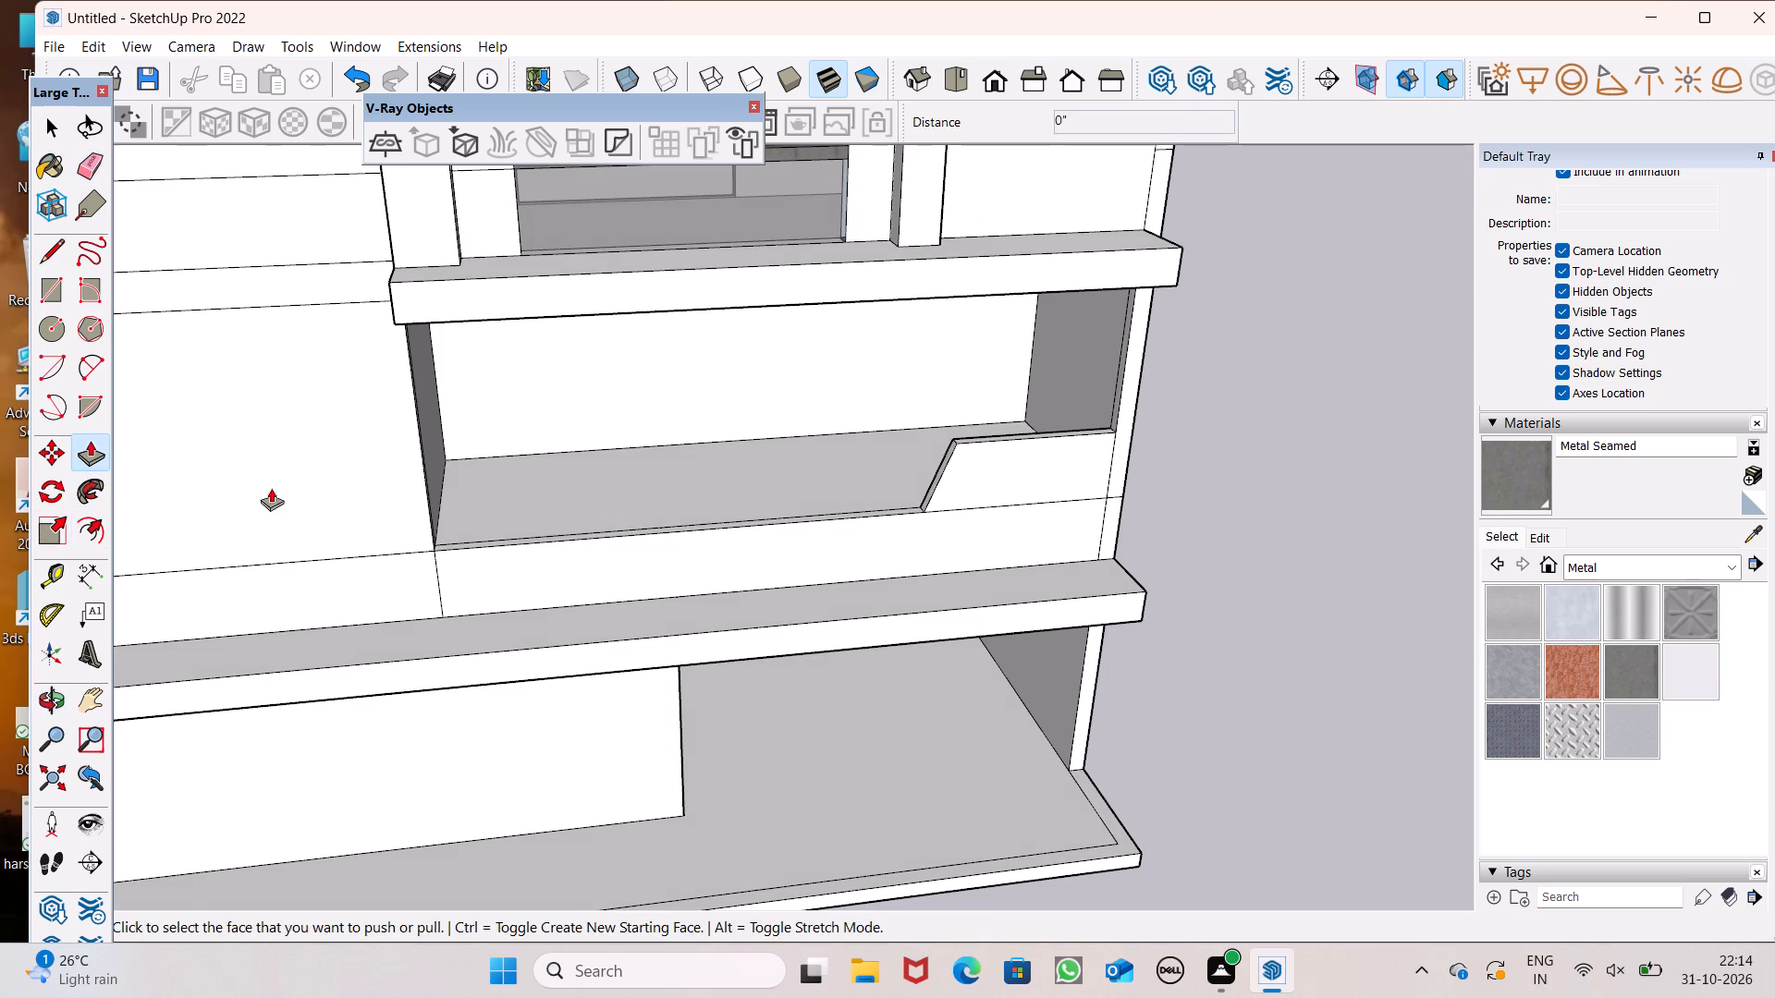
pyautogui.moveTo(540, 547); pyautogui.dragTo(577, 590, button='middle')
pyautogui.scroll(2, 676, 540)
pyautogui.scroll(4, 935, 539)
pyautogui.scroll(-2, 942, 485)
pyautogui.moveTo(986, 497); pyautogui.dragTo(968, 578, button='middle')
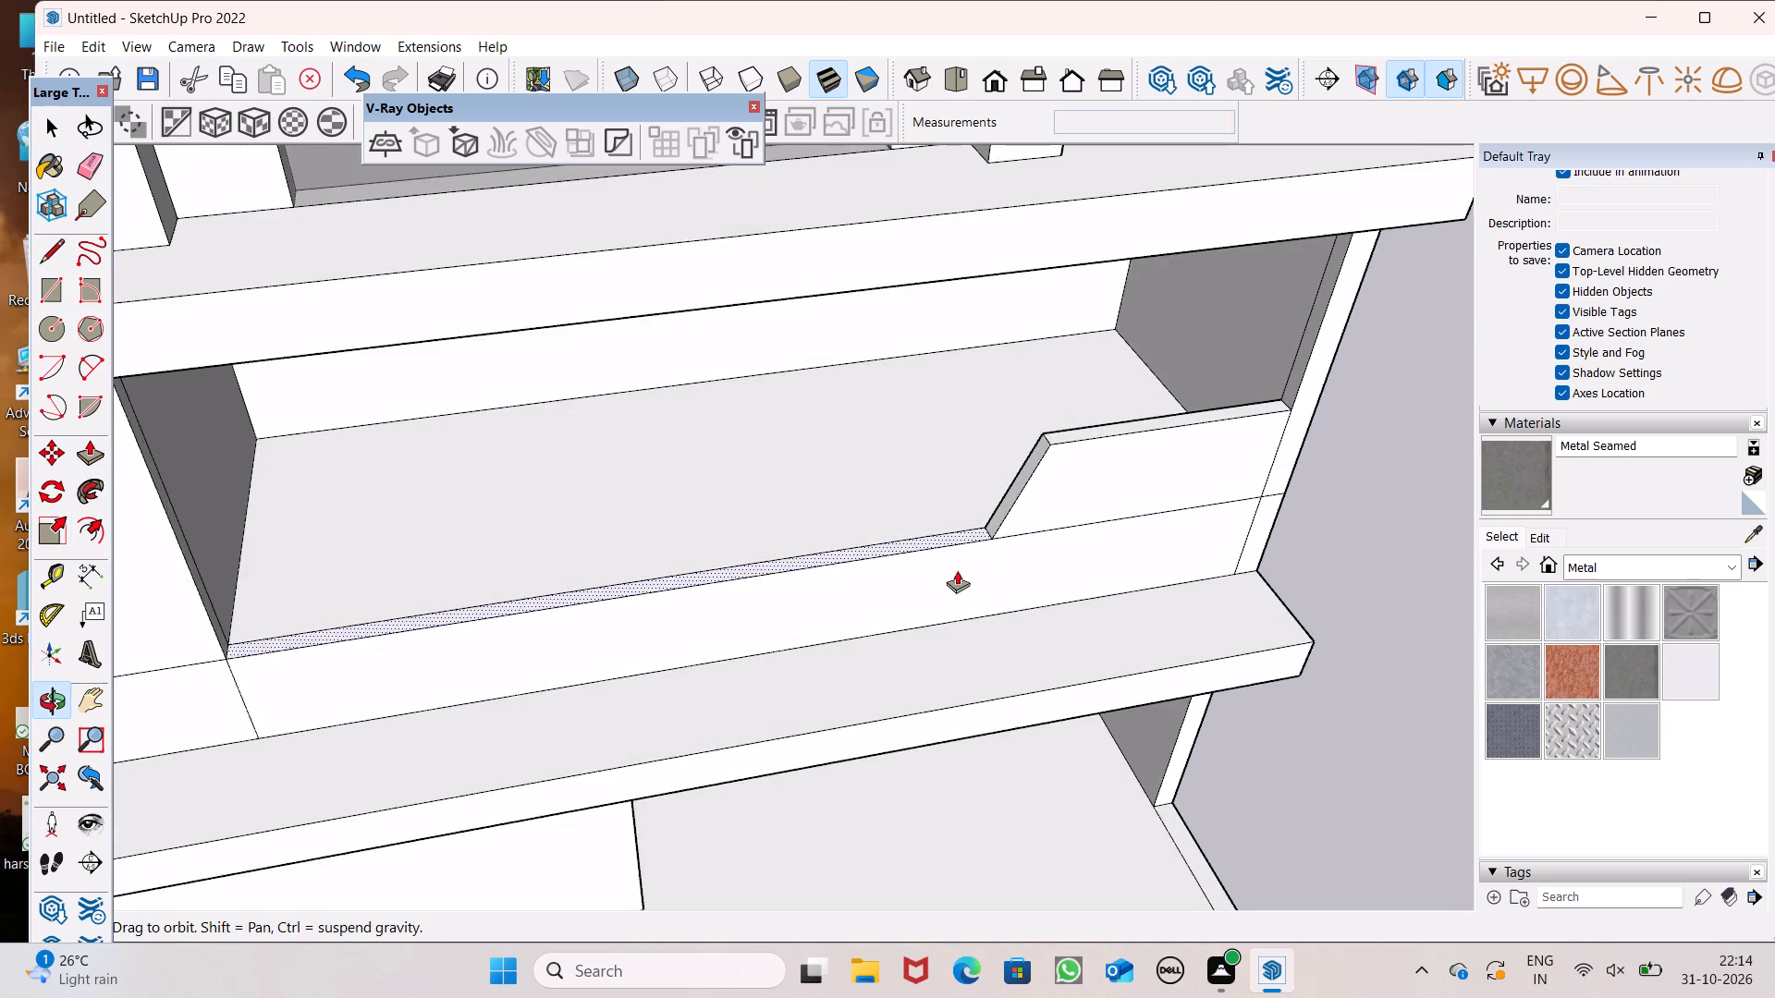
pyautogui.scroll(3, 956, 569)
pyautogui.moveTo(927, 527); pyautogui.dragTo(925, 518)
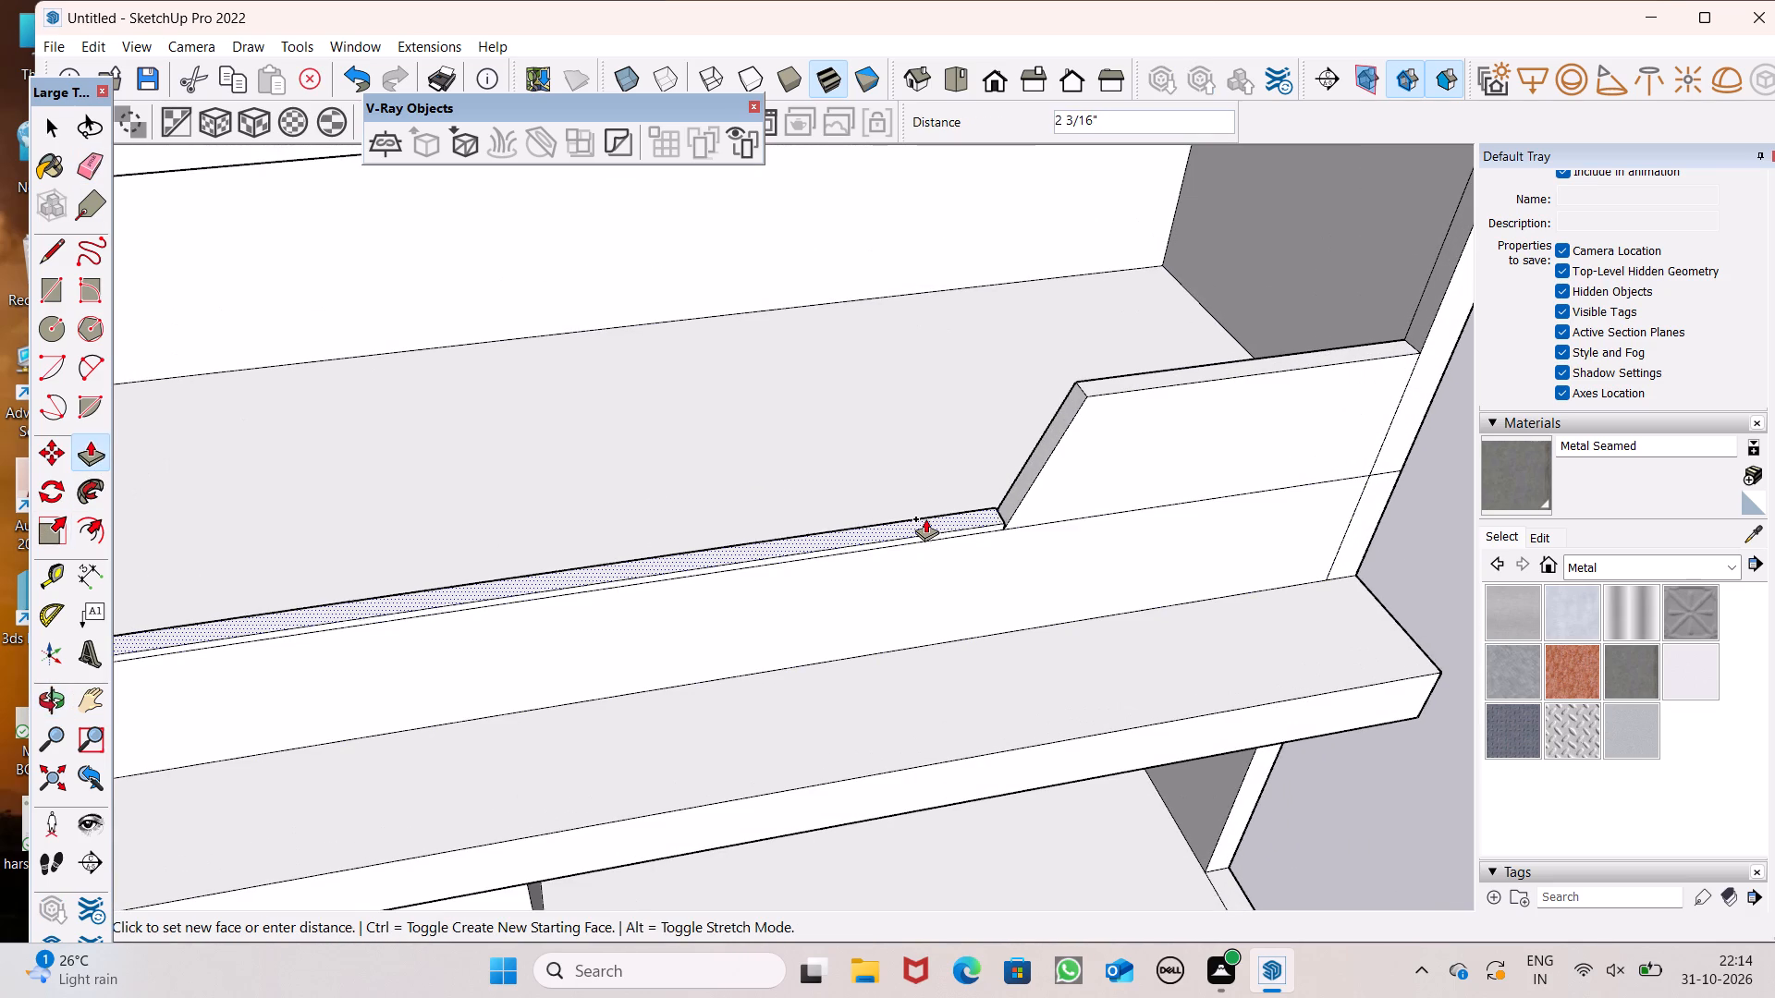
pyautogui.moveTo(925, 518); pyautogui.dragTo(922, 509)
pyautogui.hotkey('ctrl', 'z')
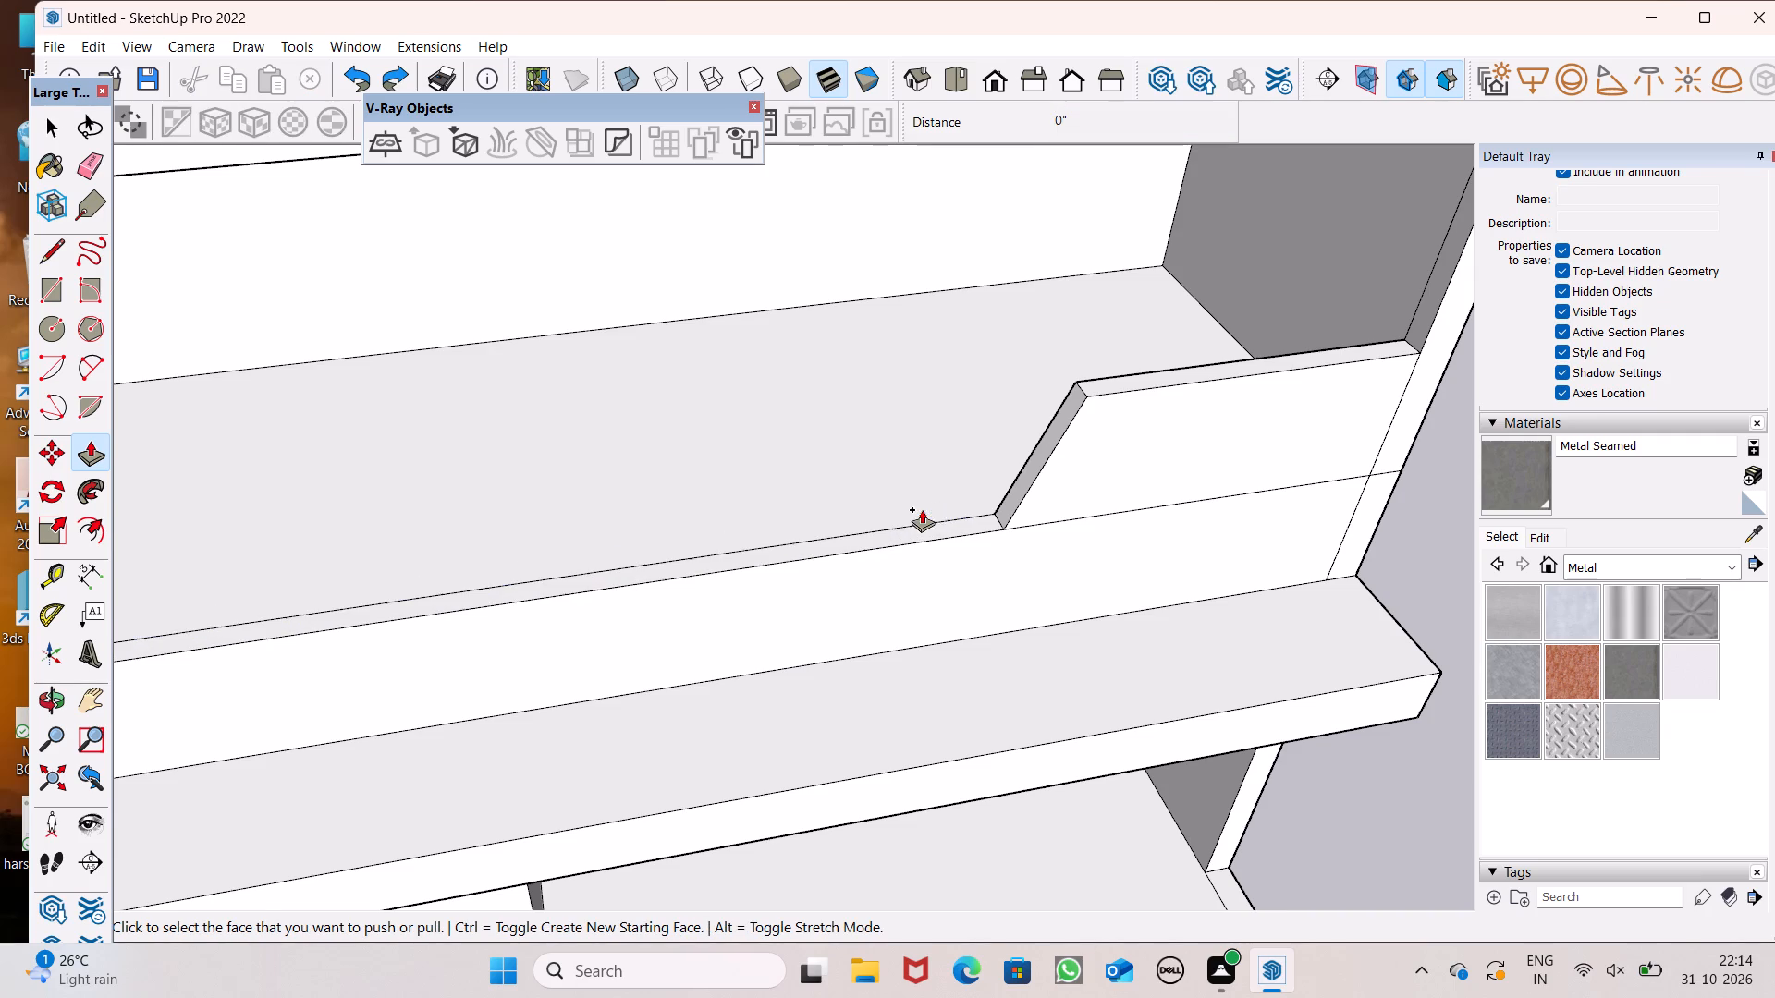
# Push/Pull the parapet's sloped end face outward by about 4 11/16" as a separate slanted strip.
pyautogui.scroll(2, 1025, 485)
pyautogui.moveTo(1013, 493); pyautogui.dragTo(1003, 500)
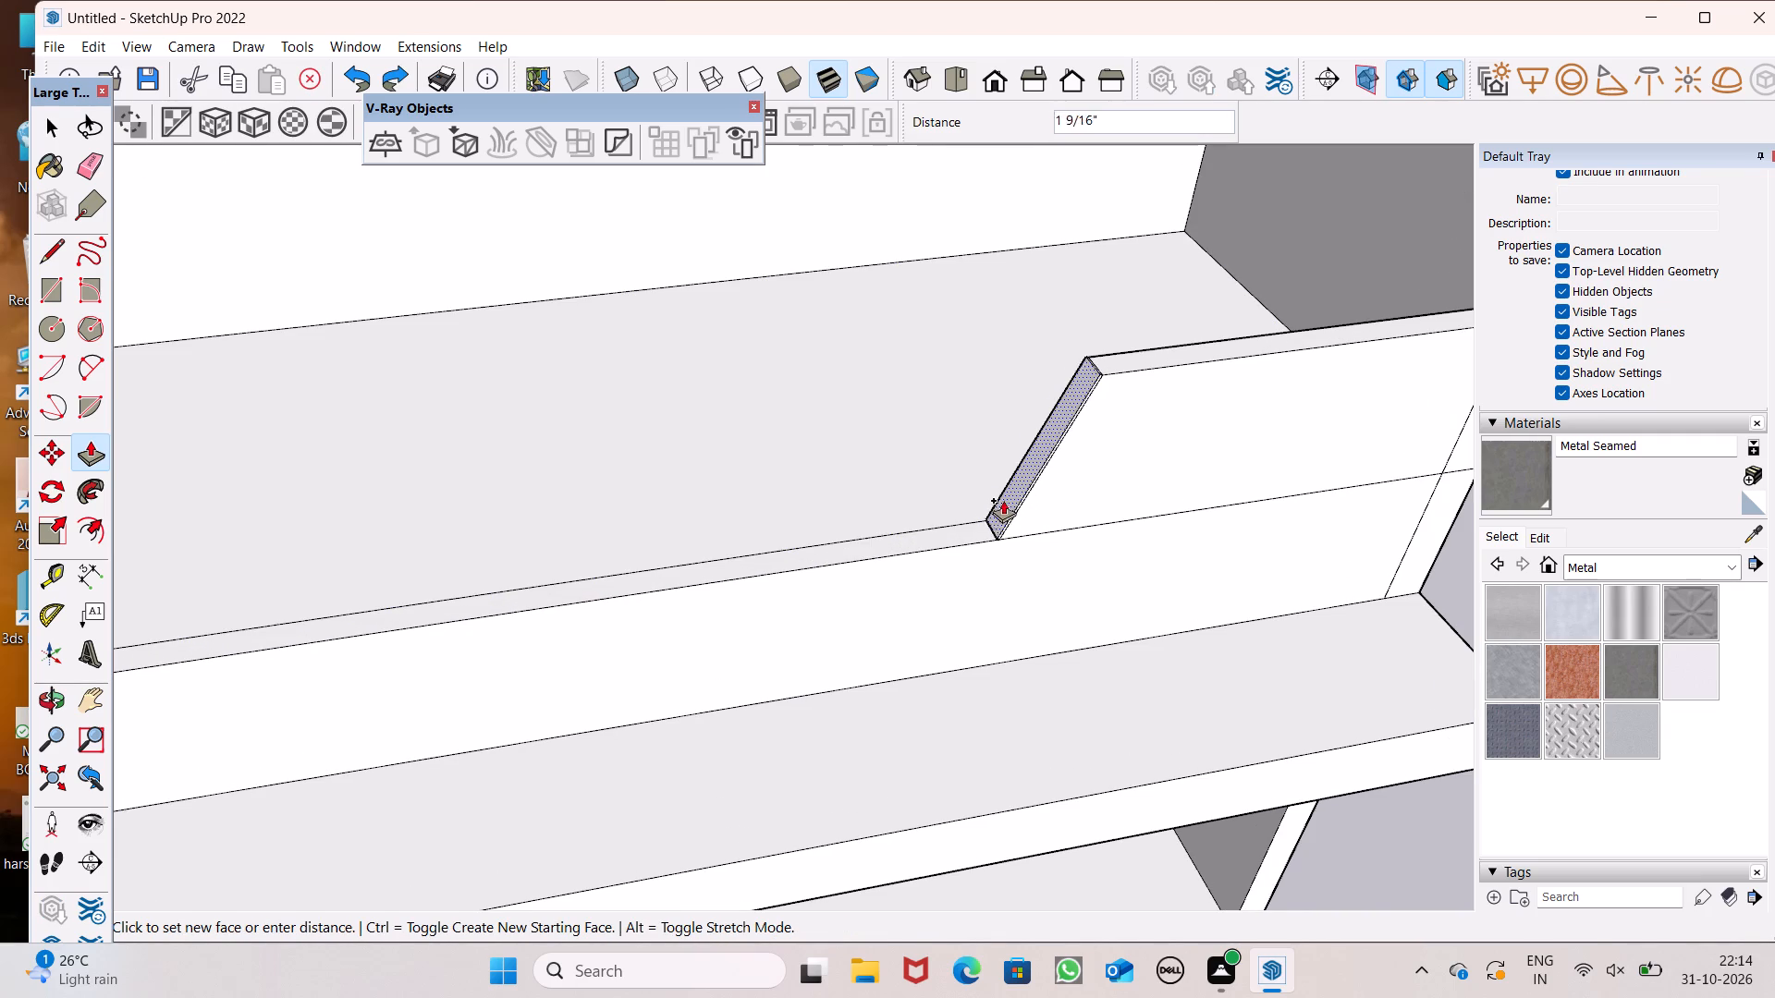
pyautogui.moveTo(1003, 500); pyautogui.dragTo(995, 501)
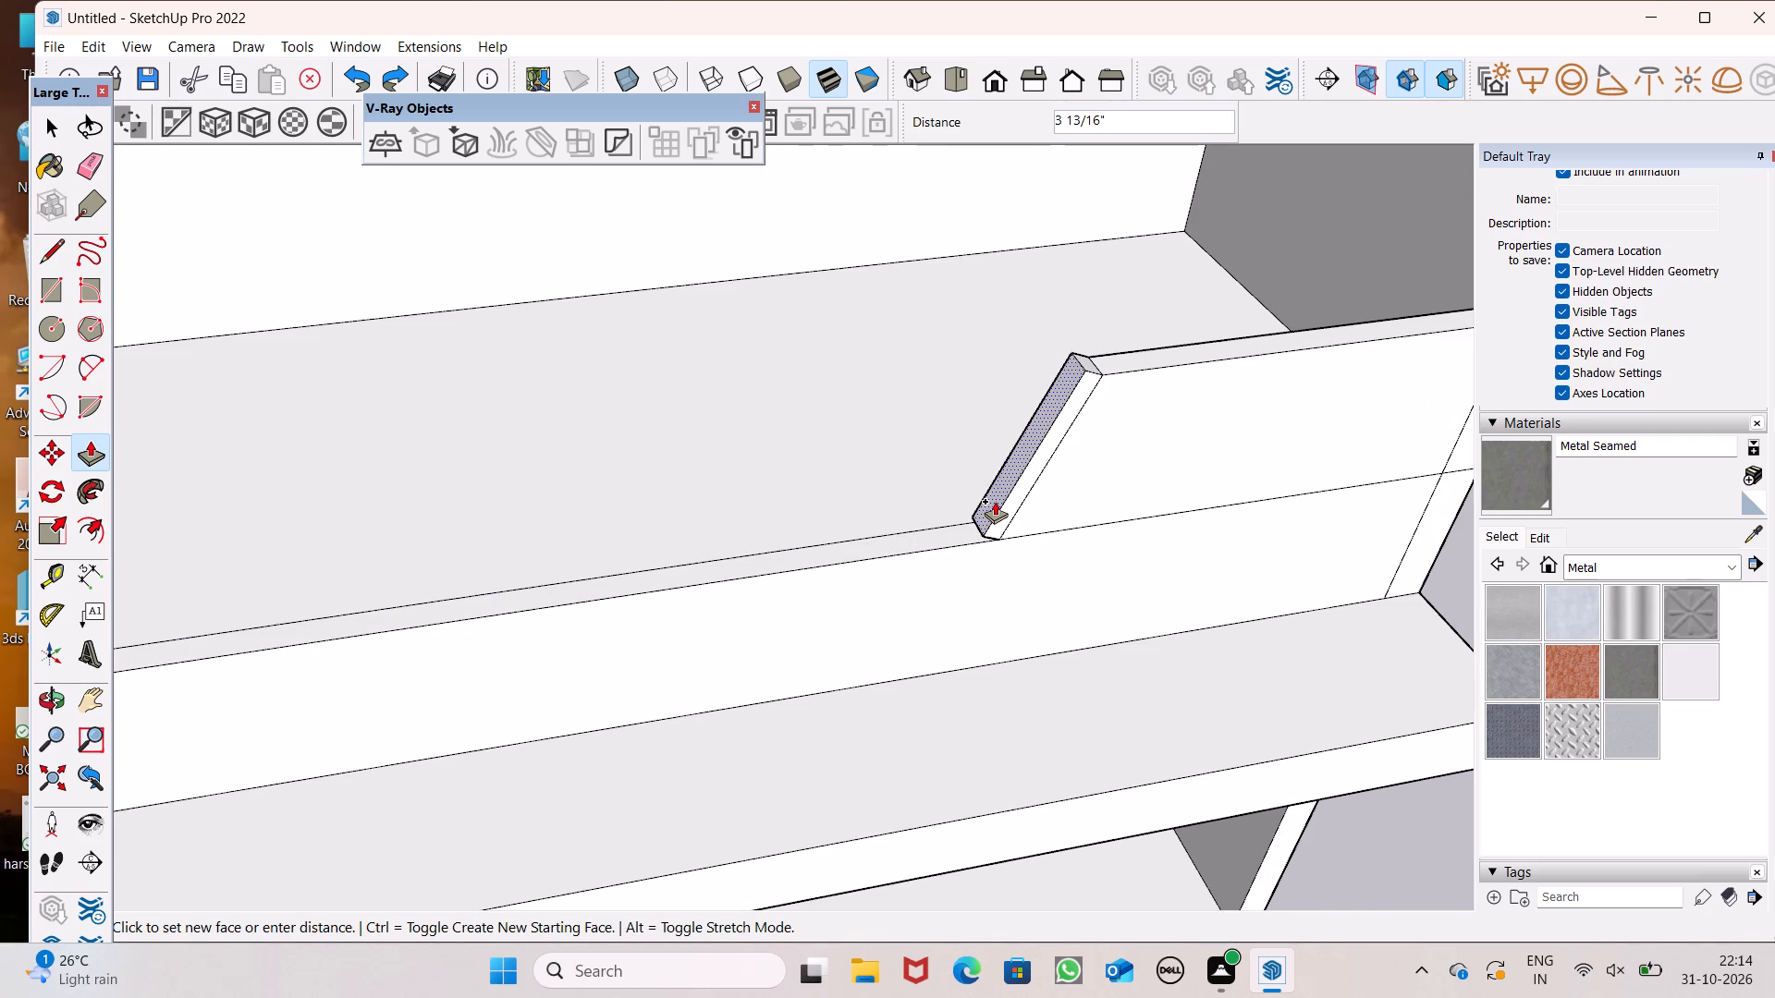
pyautogui.moveTo(995, 501); pyautogui.dragTo(990, 504)
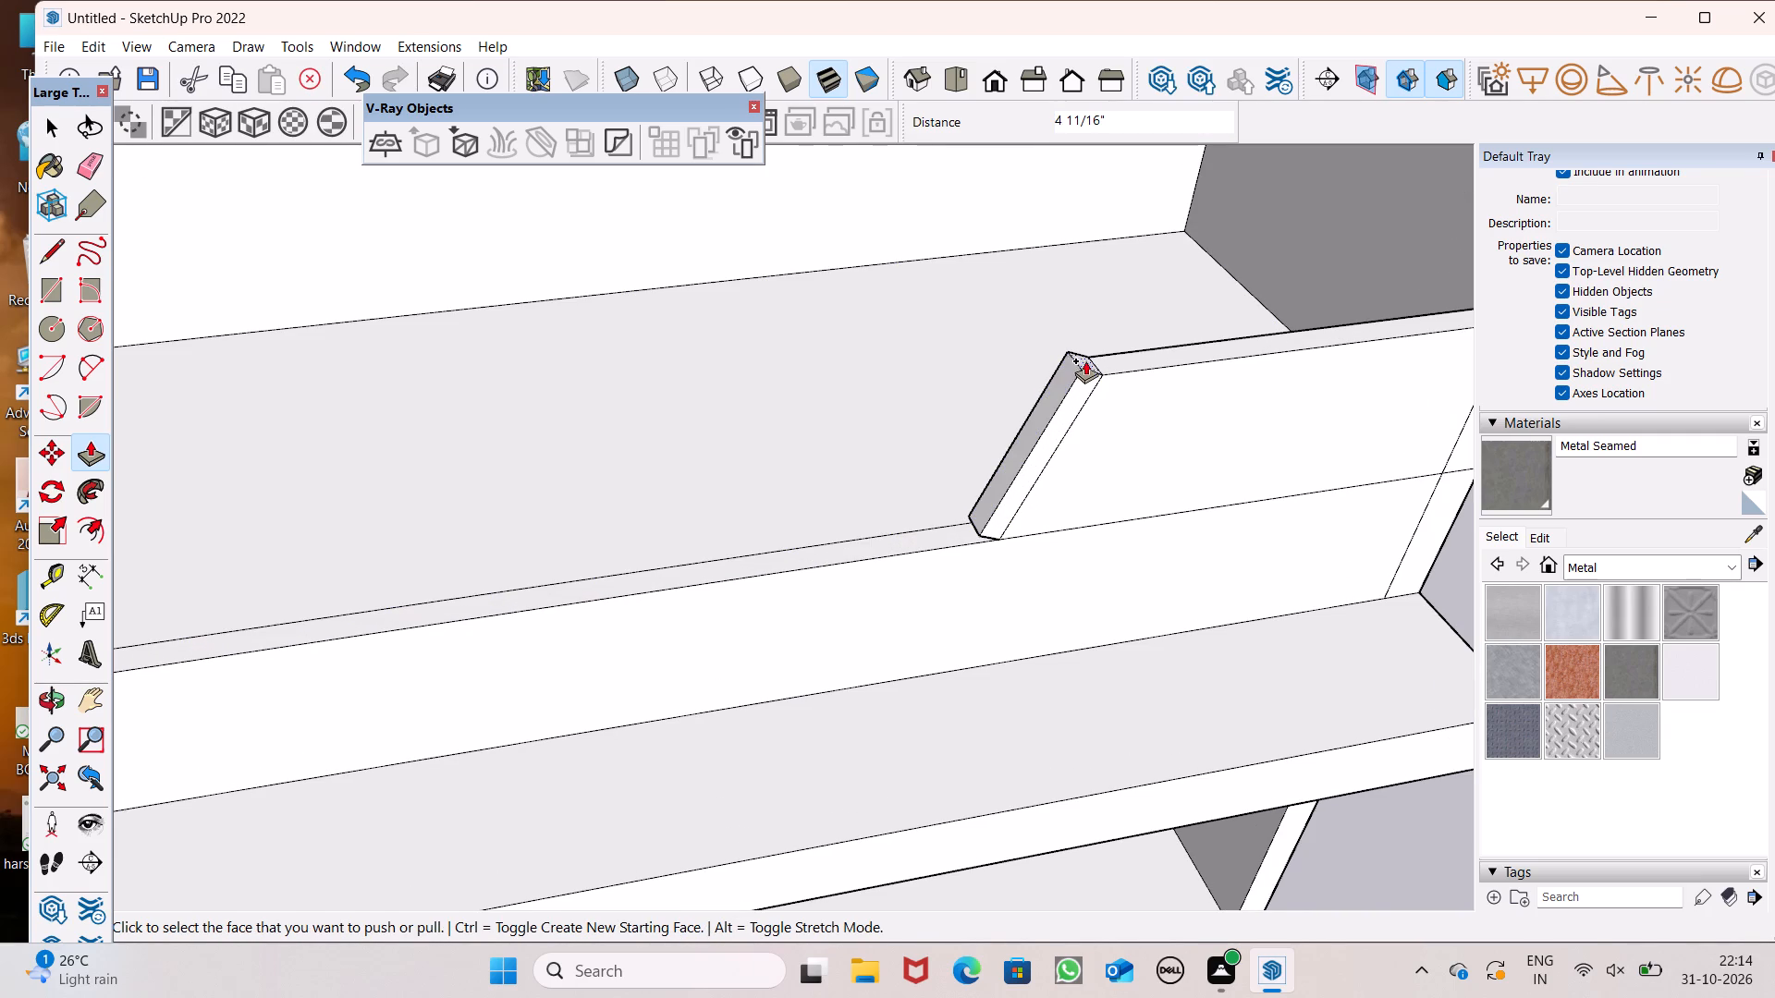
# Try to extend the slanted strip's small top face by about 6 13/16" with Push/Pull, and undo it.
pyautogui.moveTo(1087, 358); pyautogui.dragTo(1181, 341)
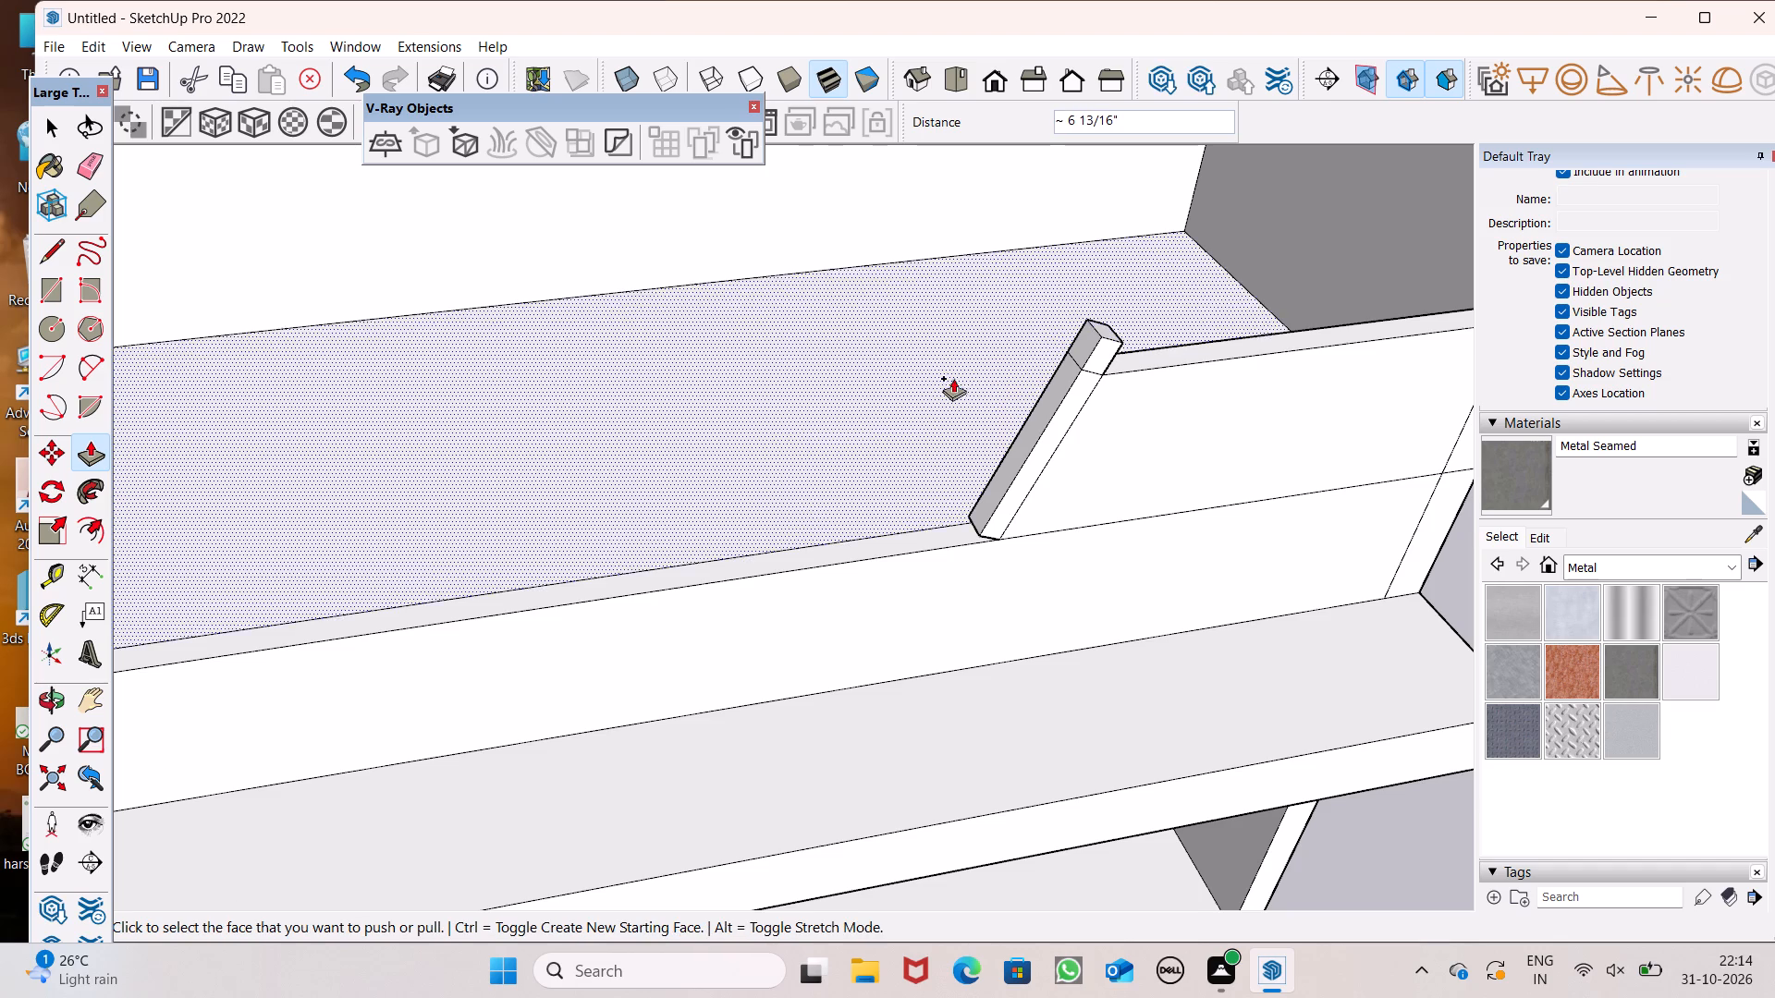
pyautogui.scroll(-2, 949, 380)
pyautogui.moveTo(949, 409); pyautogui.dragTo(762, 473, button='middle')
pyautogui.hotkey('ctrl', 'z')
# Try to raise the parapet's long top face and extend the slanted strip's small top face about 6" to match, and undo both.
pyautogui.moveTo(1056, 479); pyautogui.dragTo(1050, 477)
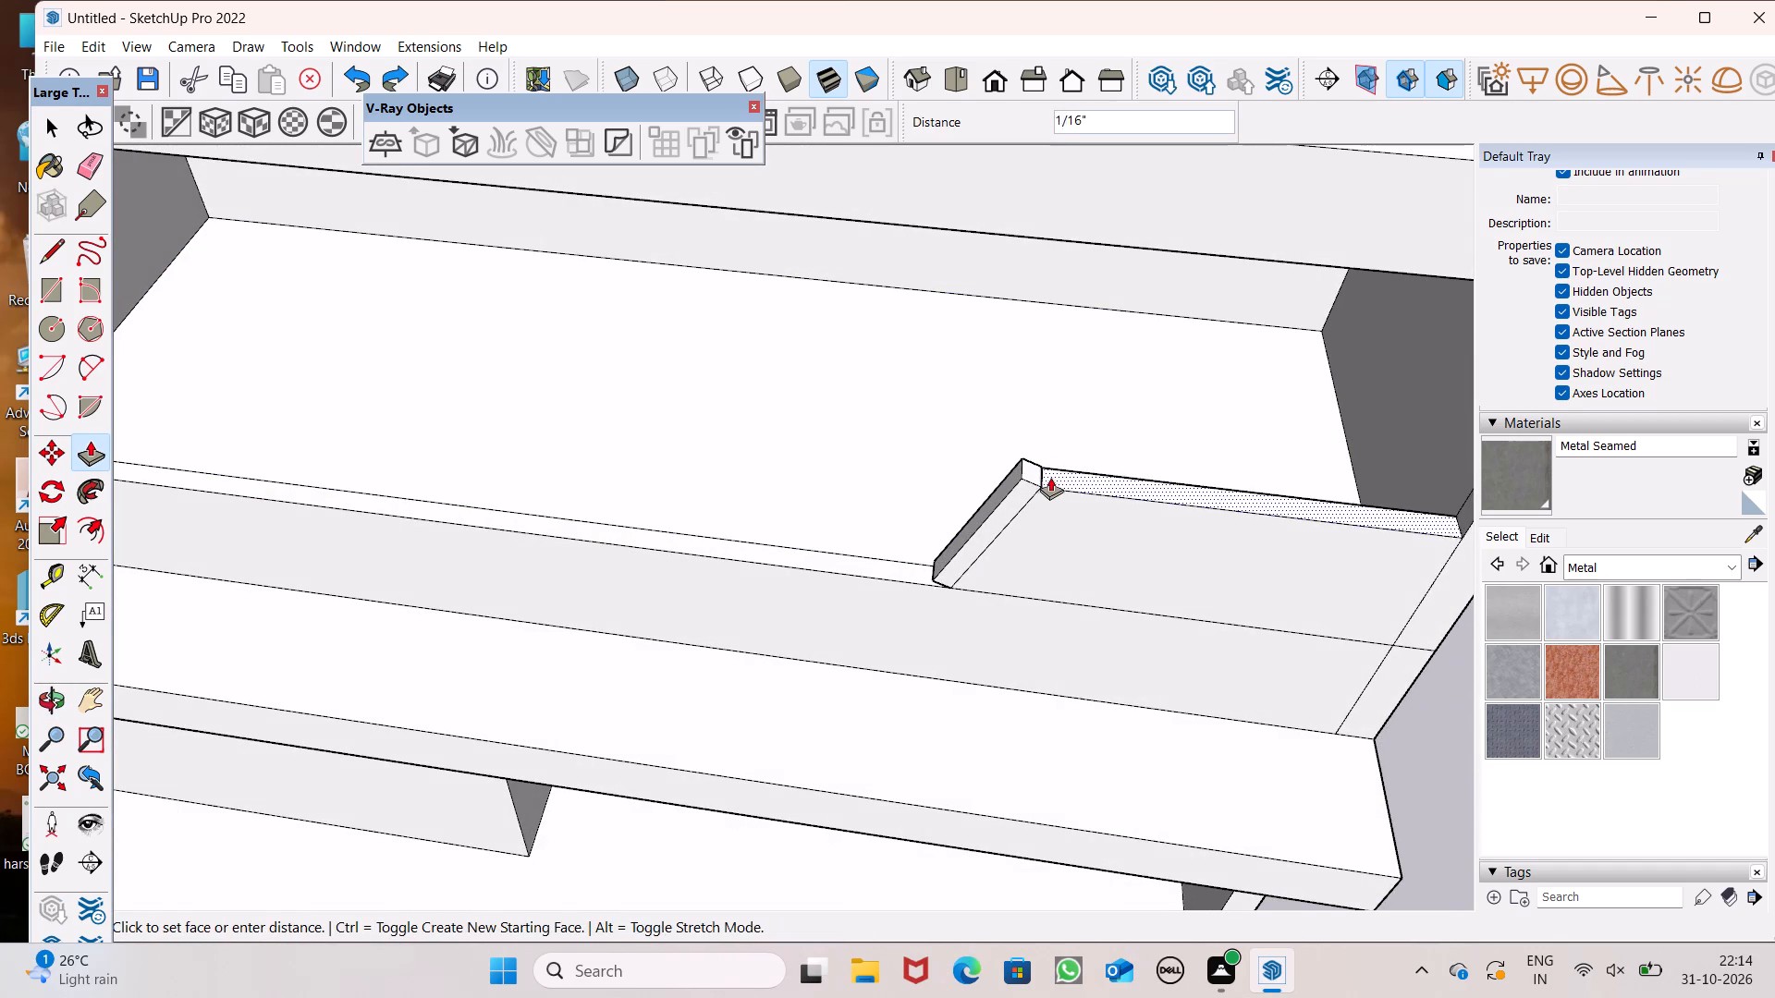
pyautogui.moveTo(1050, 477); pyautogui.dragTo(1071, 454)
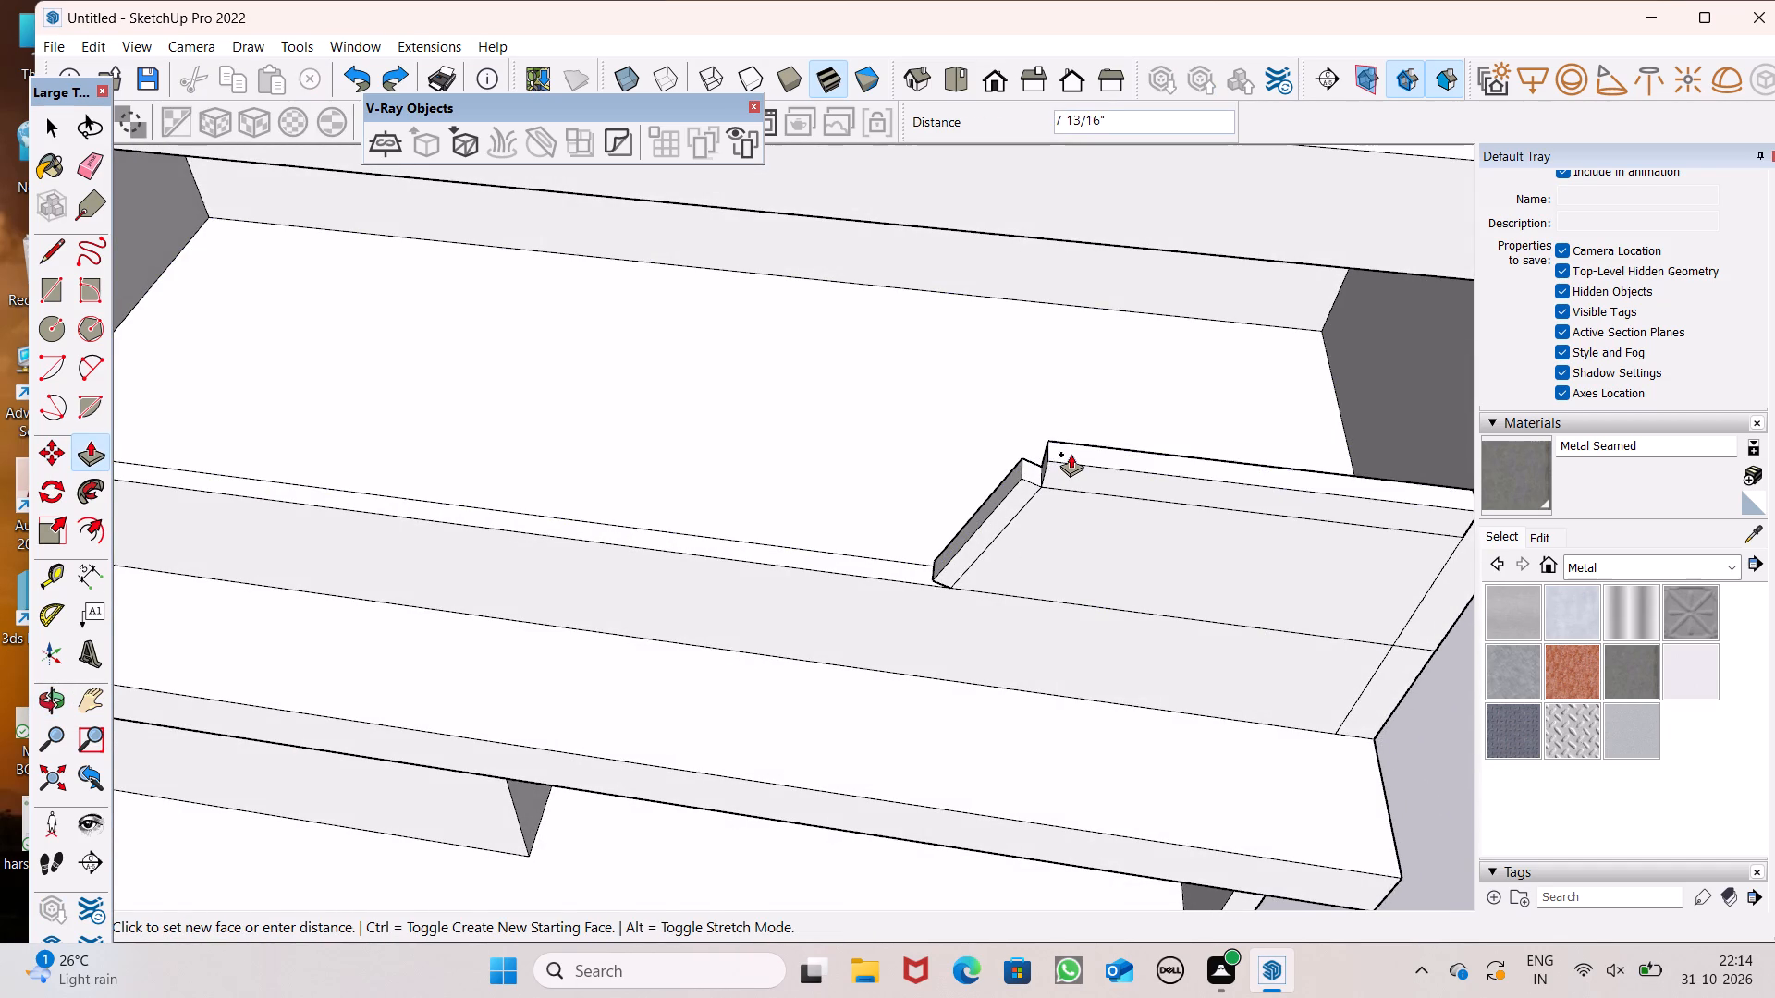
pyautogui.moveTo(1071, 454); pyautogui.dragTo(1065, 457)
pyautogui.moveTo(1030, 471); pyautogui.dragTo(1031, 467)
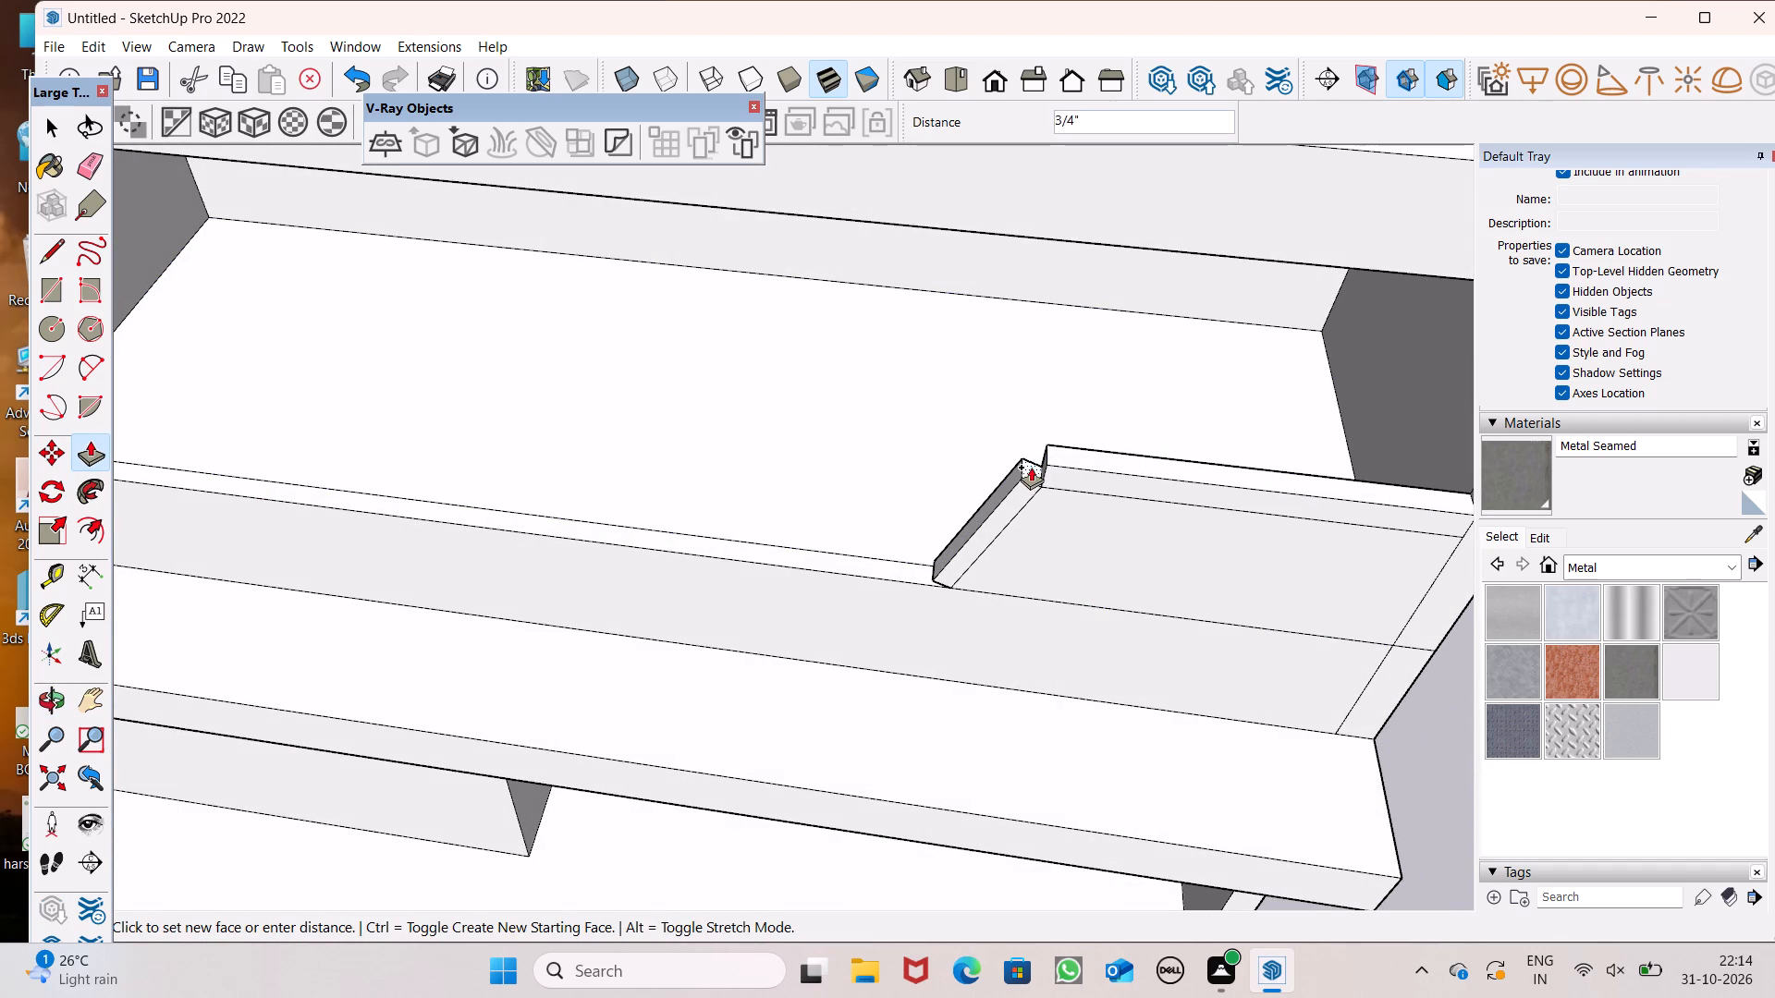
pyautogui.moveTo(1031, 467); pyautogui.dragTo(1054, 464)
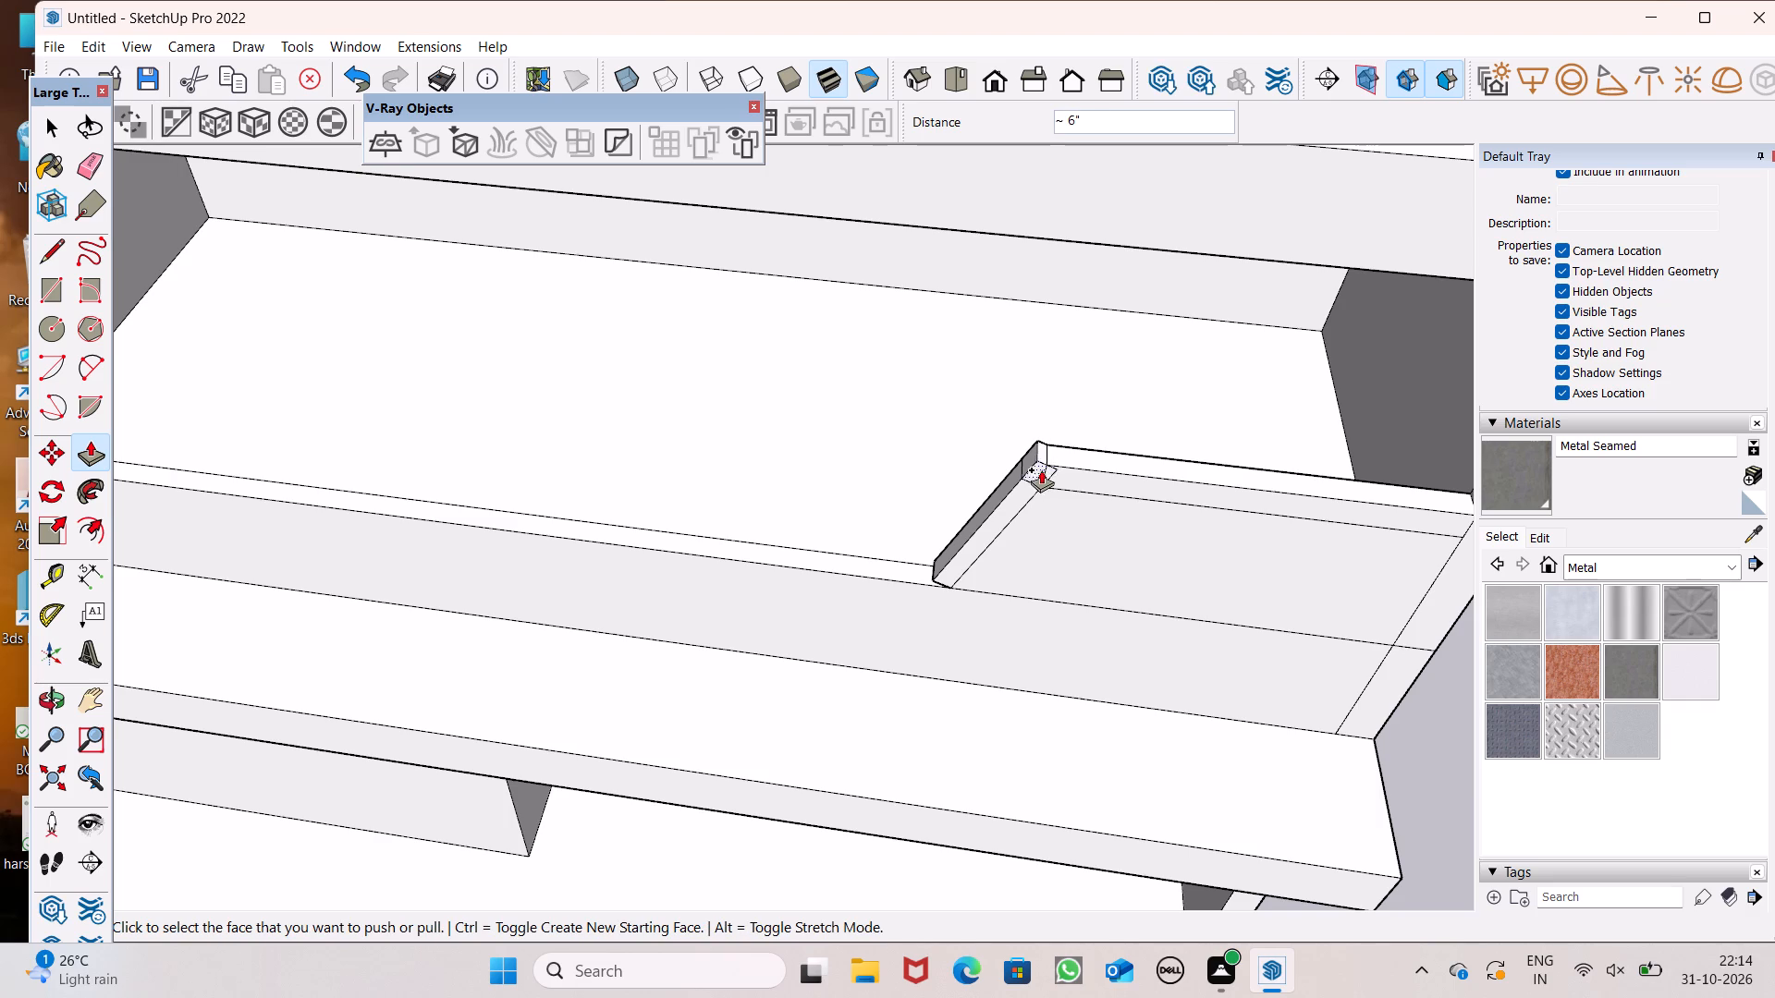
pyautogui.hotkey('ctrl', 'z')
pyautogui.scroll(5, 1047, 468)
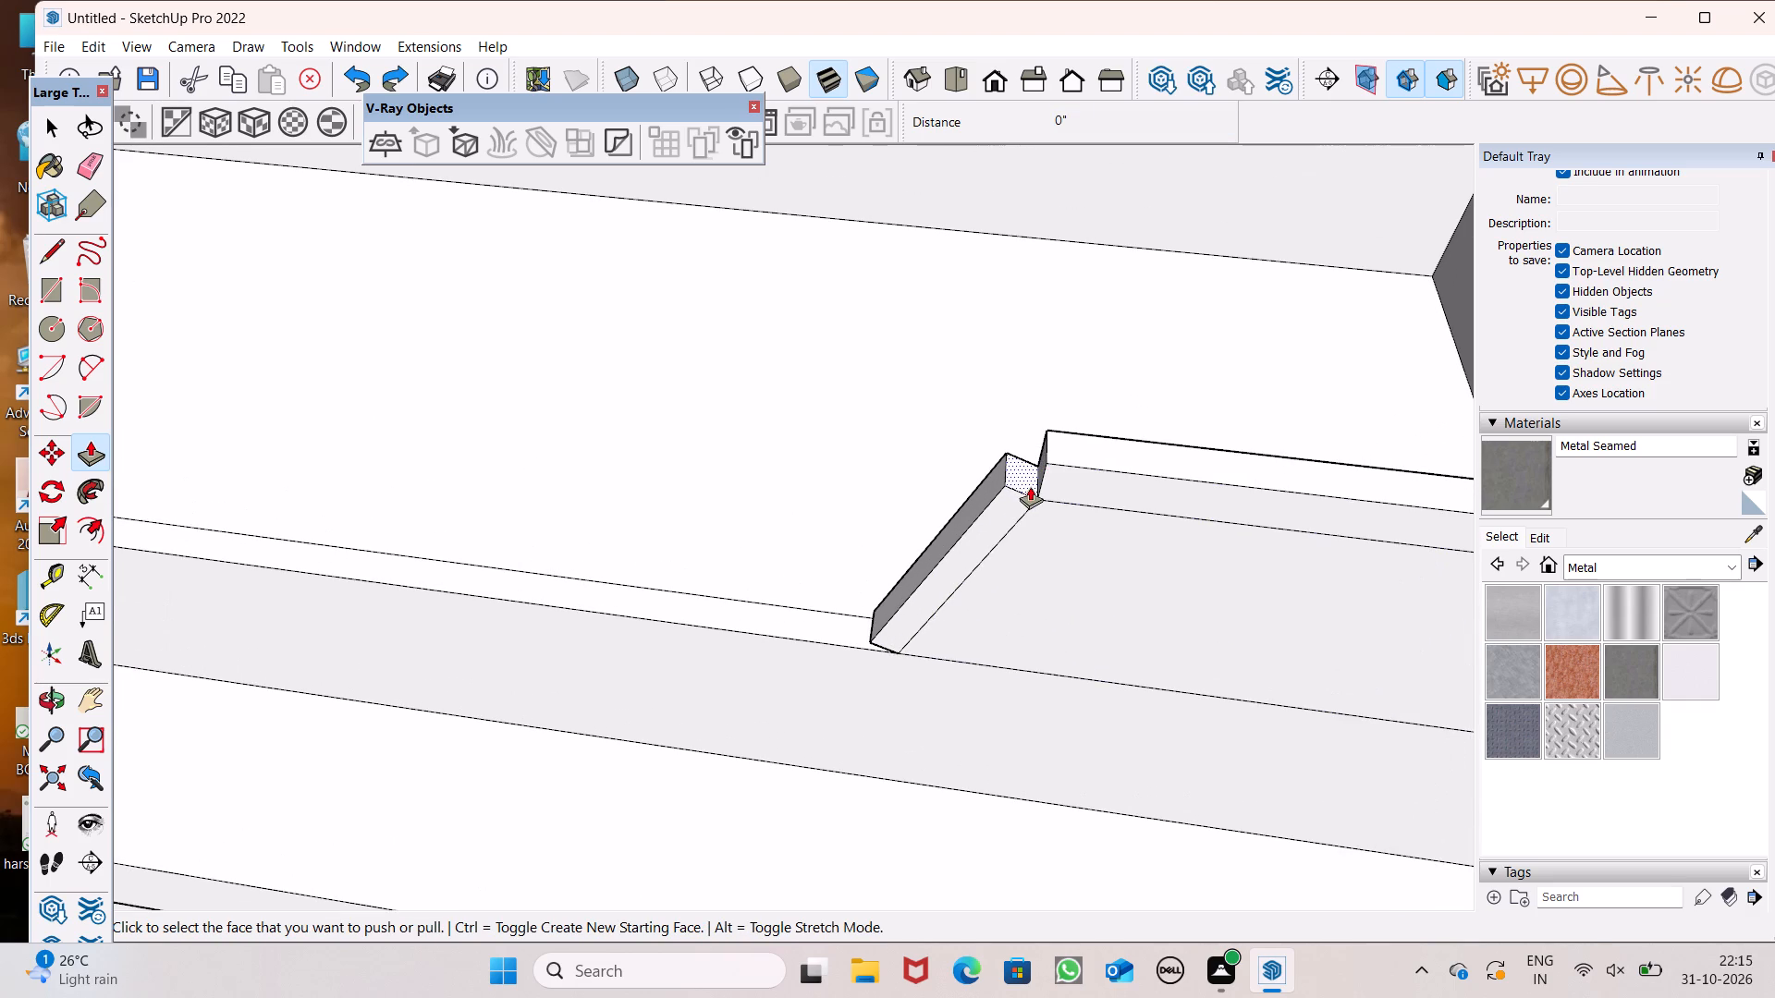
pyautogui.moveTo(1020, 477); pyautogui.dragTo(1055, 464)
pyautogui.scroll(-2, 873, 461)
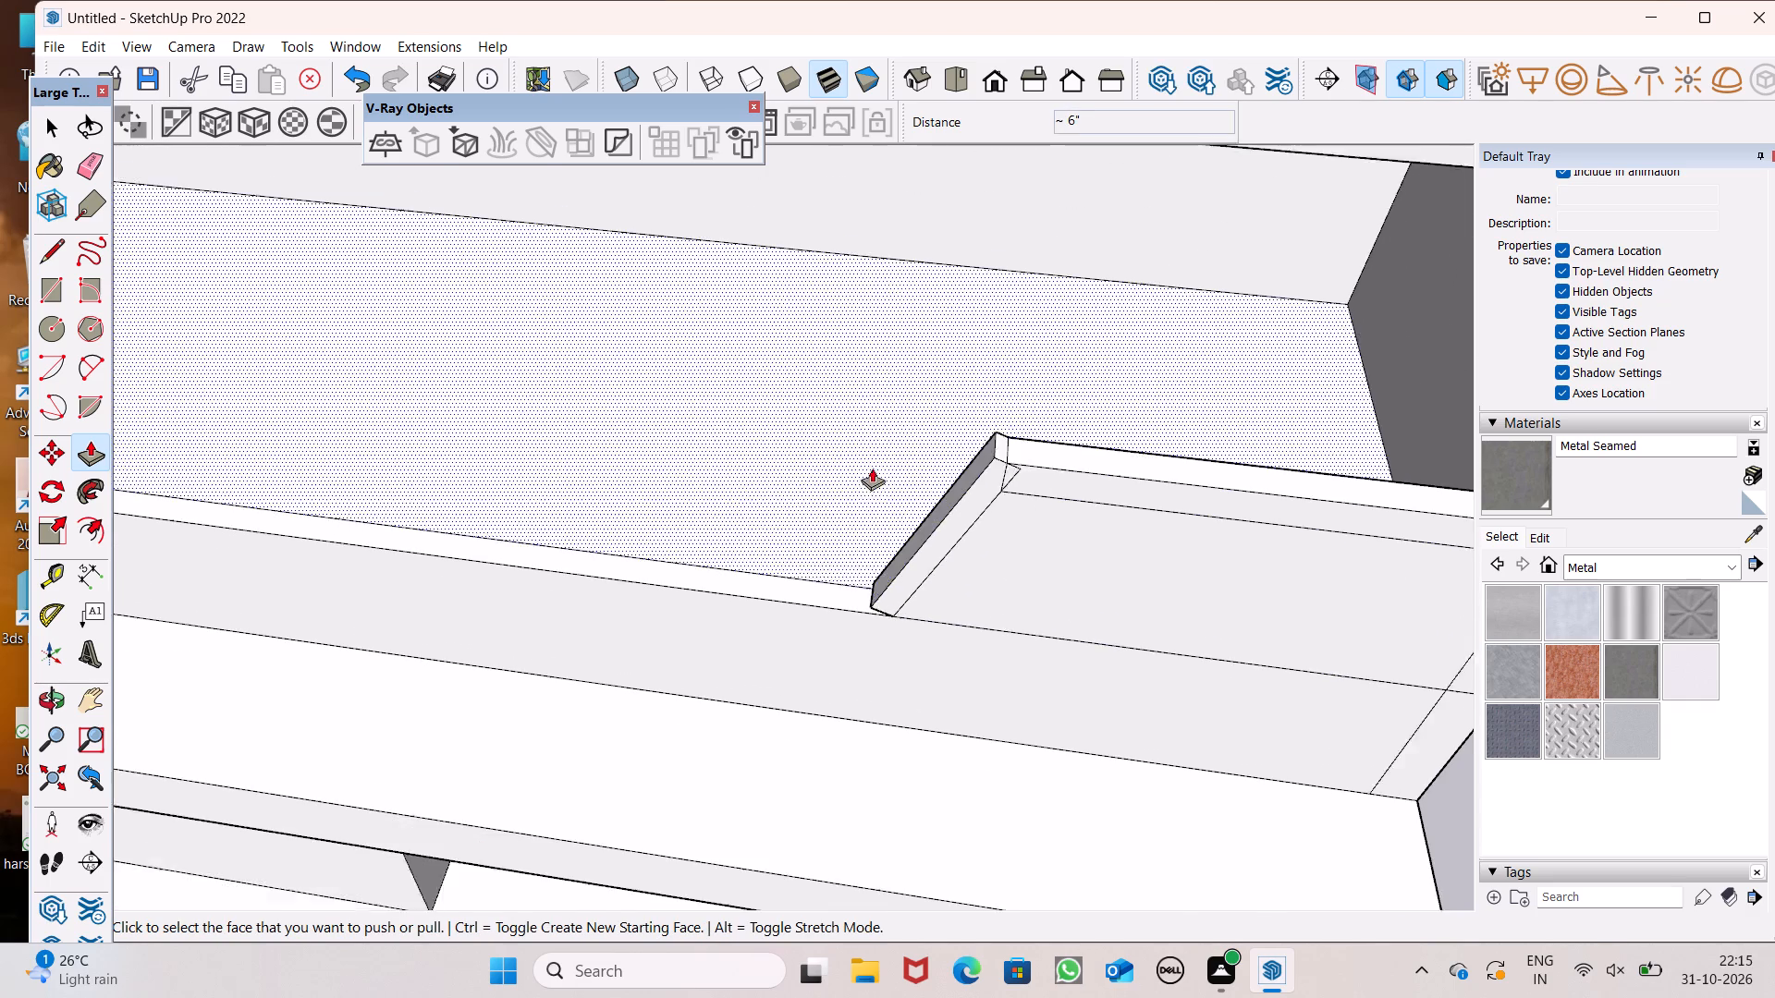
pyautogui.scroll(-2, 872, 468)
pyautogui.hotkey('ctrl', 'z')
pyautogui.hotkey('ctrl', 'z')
# Push/Pull the parapet's long top face down by about 3" as a new starting face, forming a border band along the top.
pyautogui.keyDown('ctrl'); pyautogui.moveTo(1085, 510); pyautogui.dragTo(1083, 405, button='middle'); pyautogui.keyUp('ctrl')
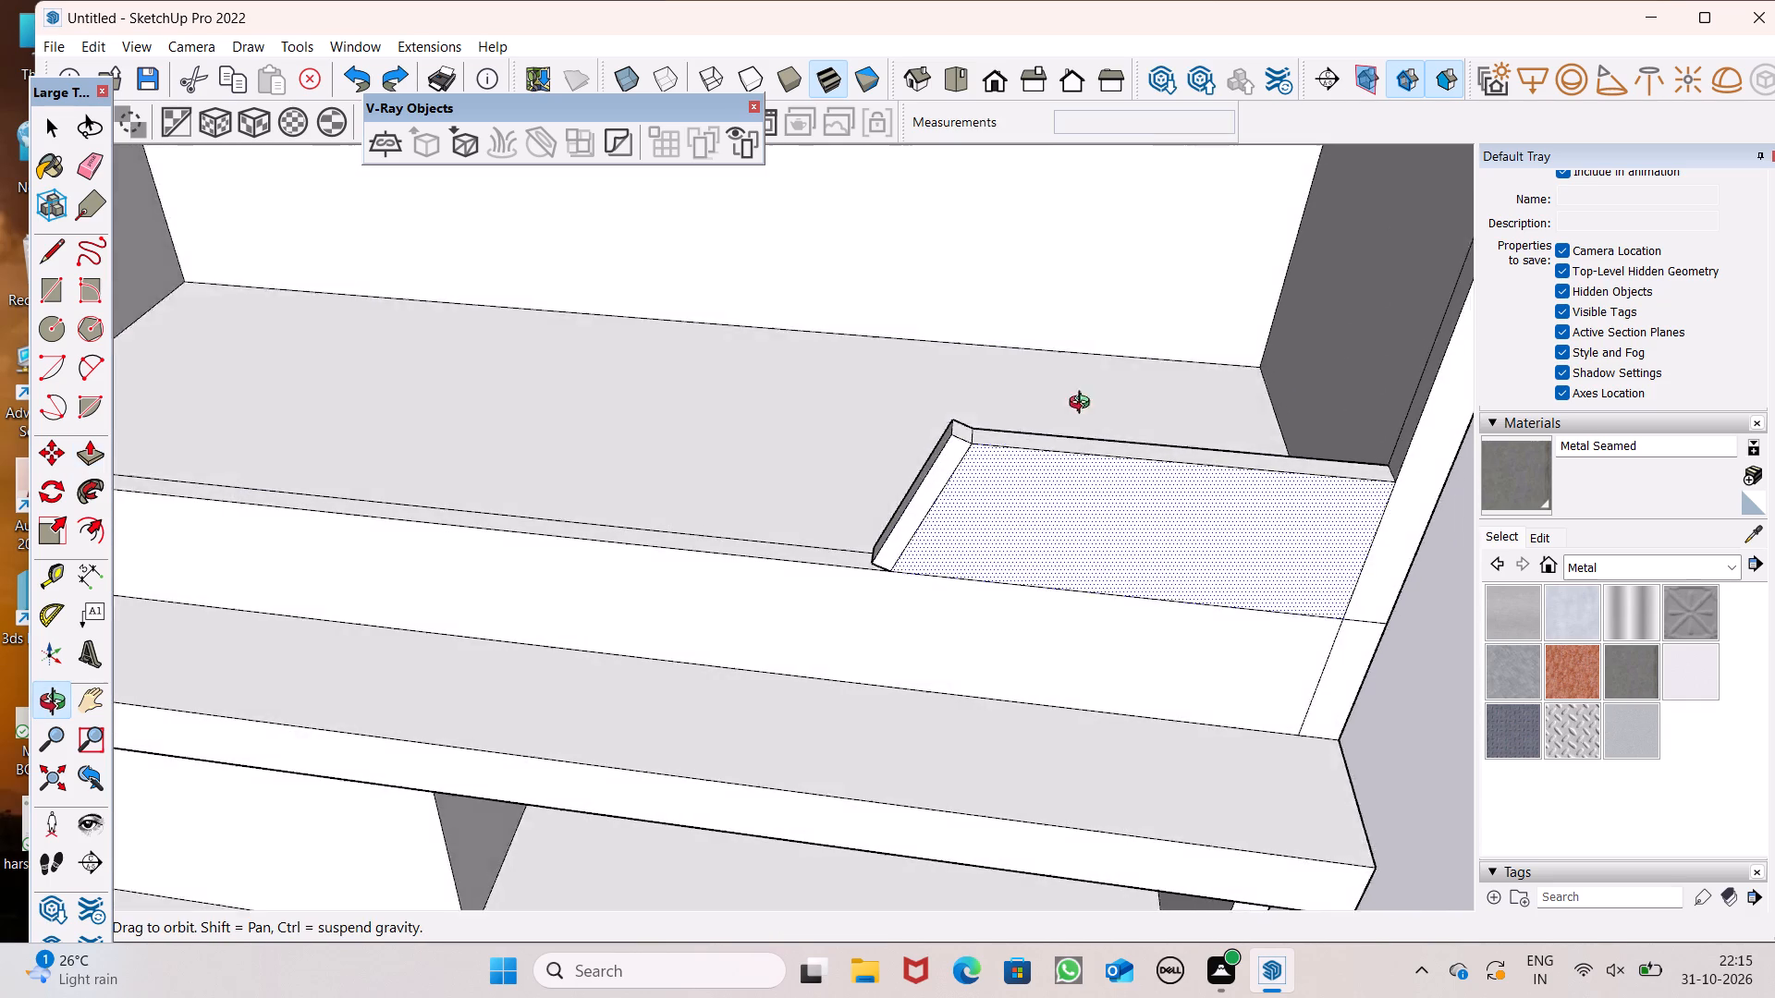
pyautogui.keyDown('ctrl'); pyautogui.moveTo(1083, 405); pyautogui.dragTo(1071, 341, button='middle'); pyautogui.keyUp('ctrl')
pyautogui.scroll(5, 987, 396)
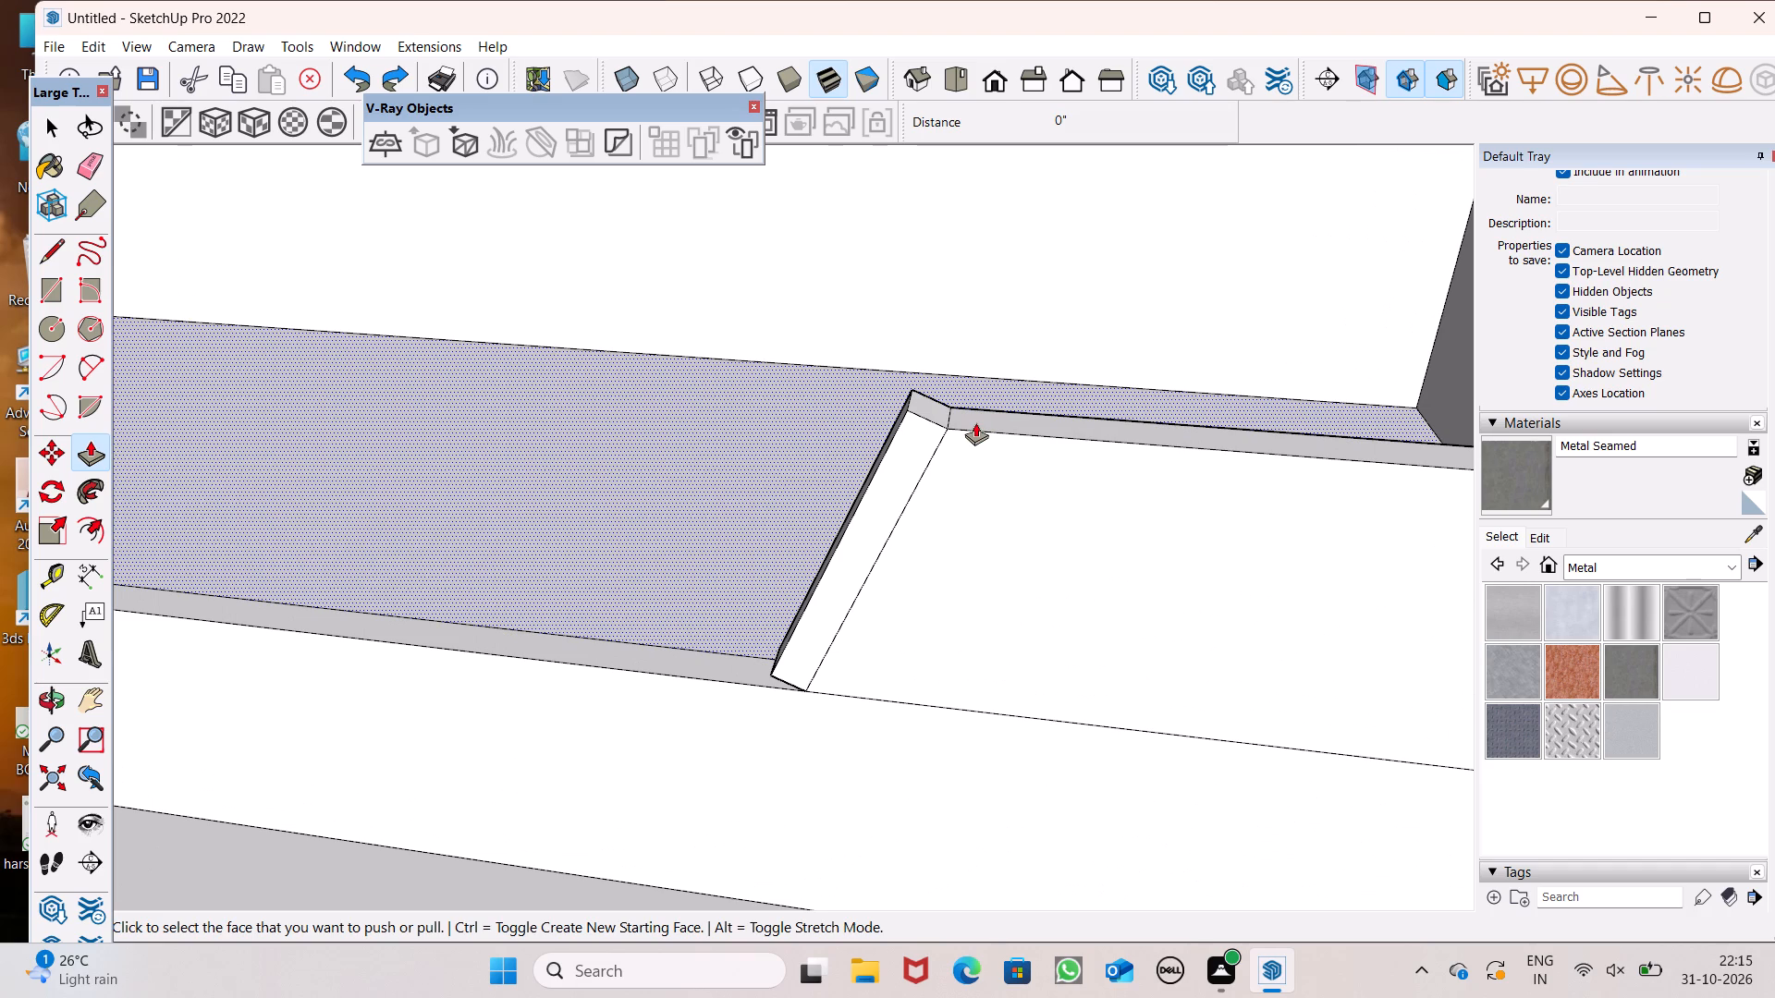
pyautogui.moveTo(975, 422); pyautogui.dragTo(973, 434)
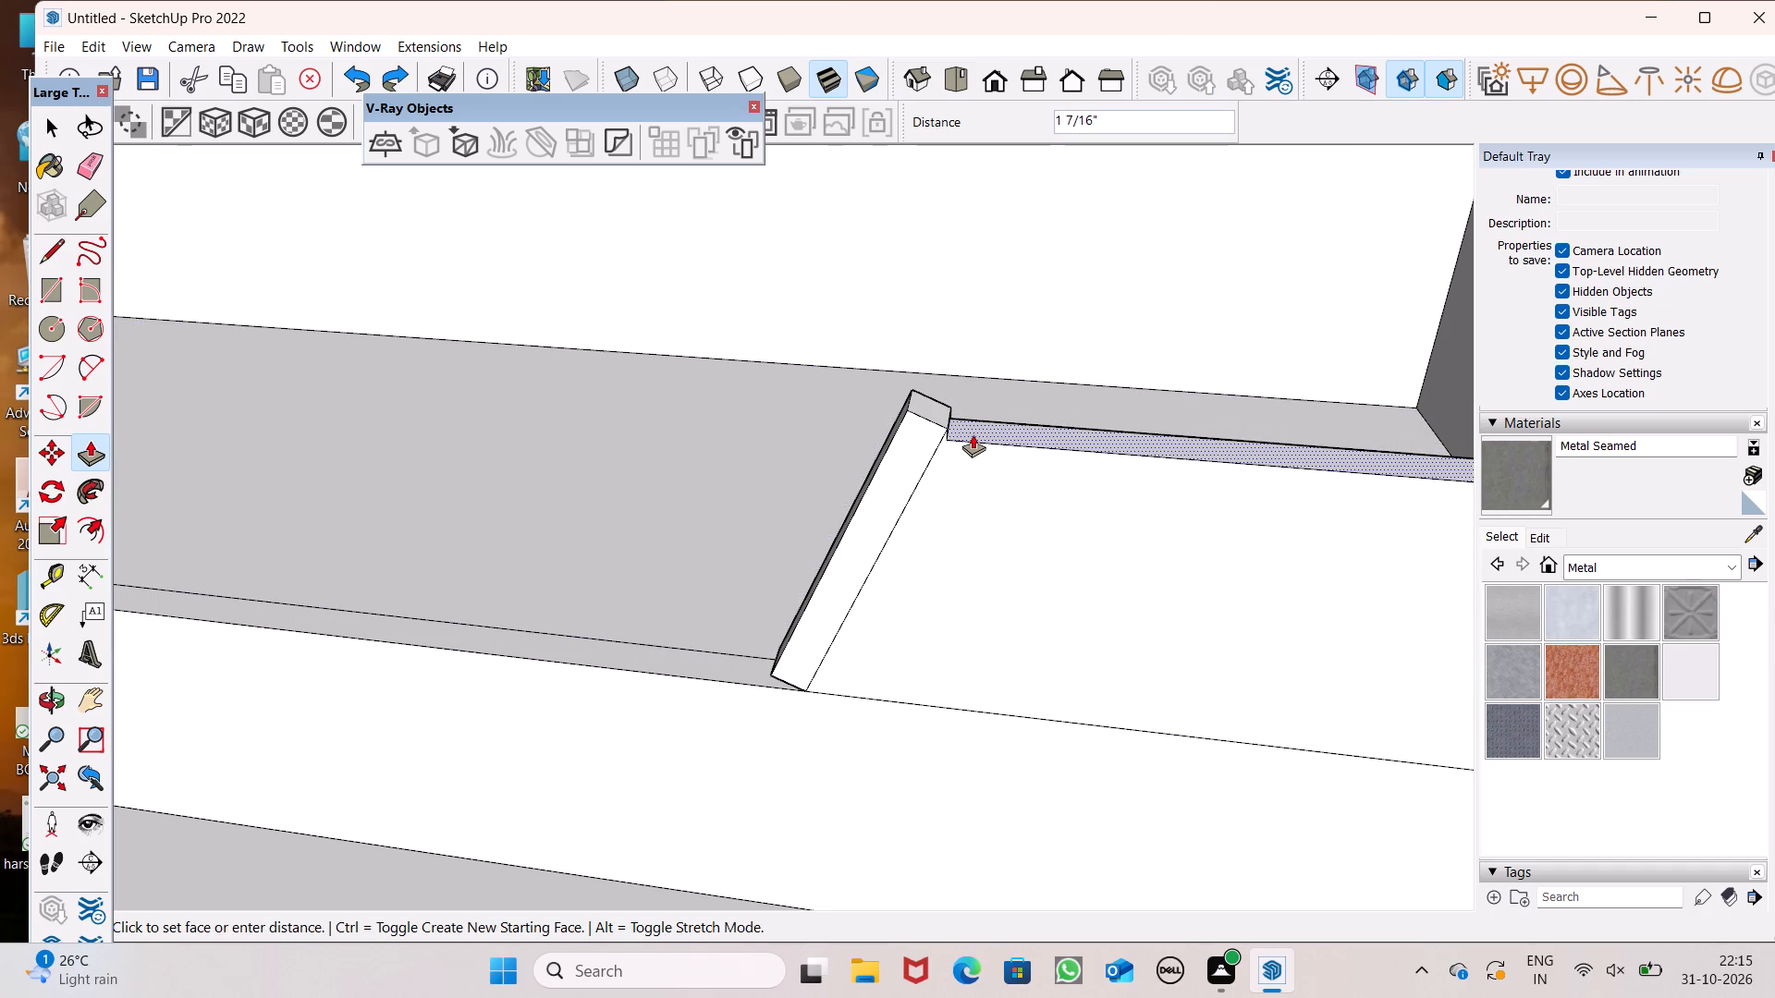
pyautogui.moveTo(973, 434); pyautogui.dragTo(966, 451)
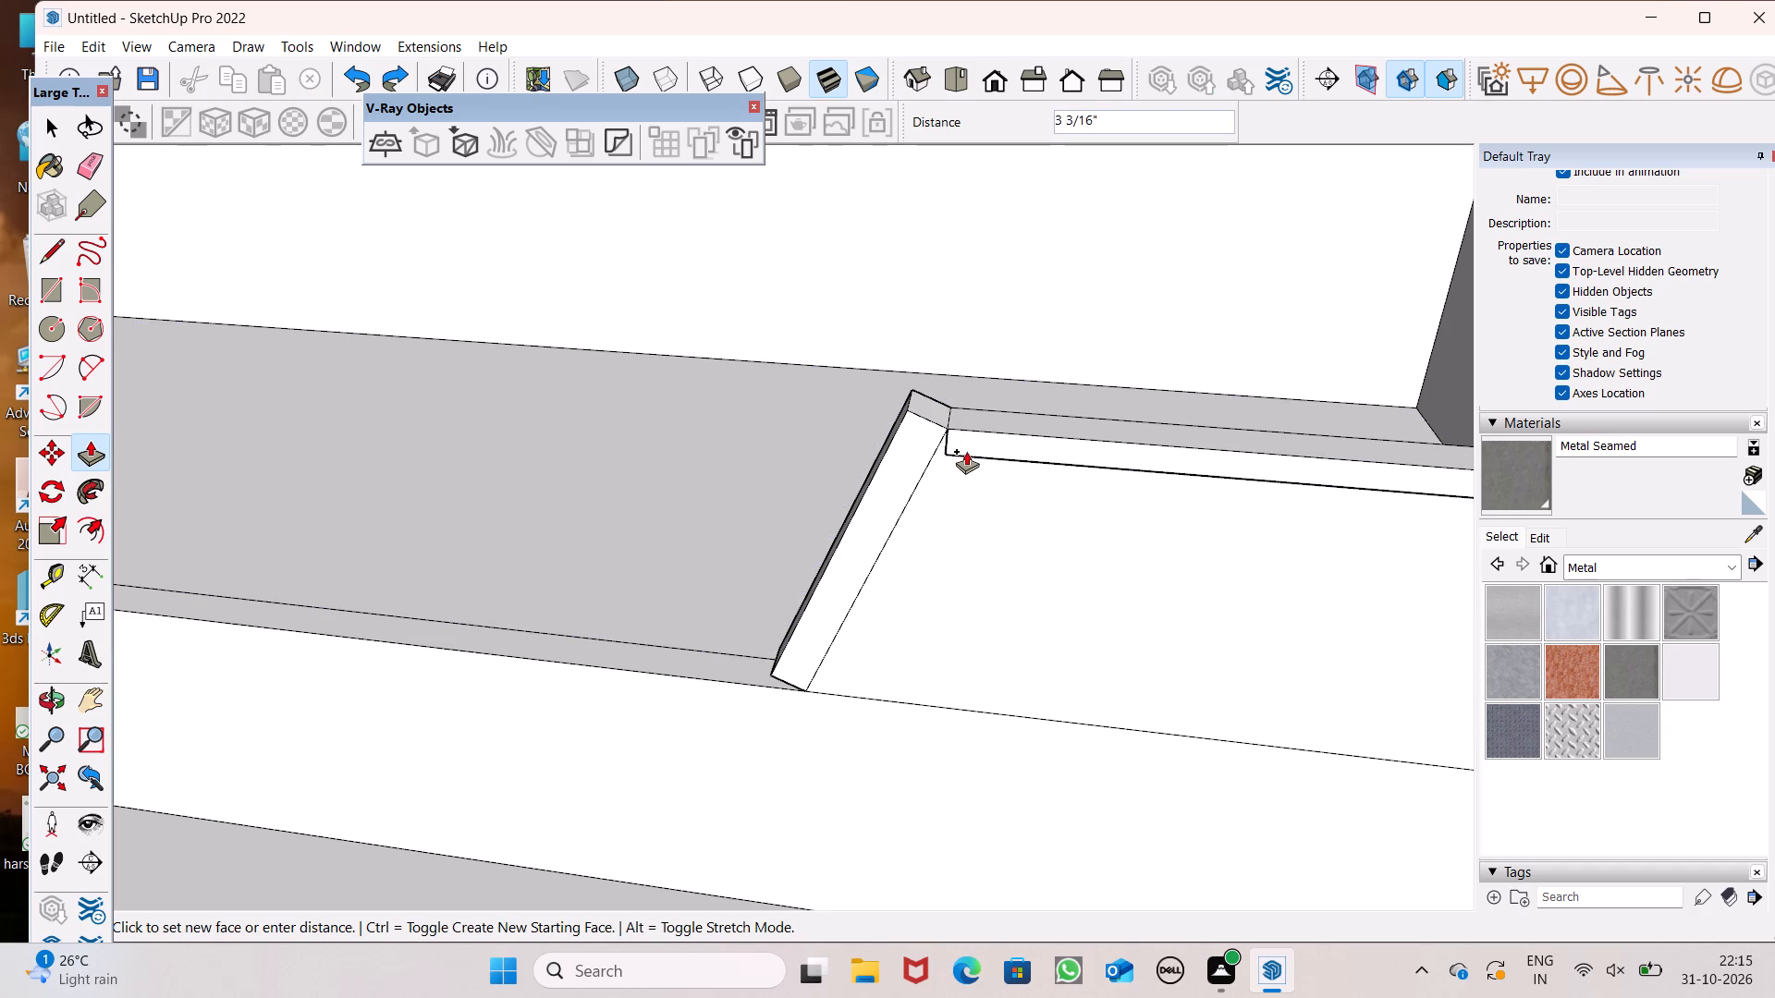
pyautogui.moveTo(966, 451); pyautogui.dragTo(964, 453)
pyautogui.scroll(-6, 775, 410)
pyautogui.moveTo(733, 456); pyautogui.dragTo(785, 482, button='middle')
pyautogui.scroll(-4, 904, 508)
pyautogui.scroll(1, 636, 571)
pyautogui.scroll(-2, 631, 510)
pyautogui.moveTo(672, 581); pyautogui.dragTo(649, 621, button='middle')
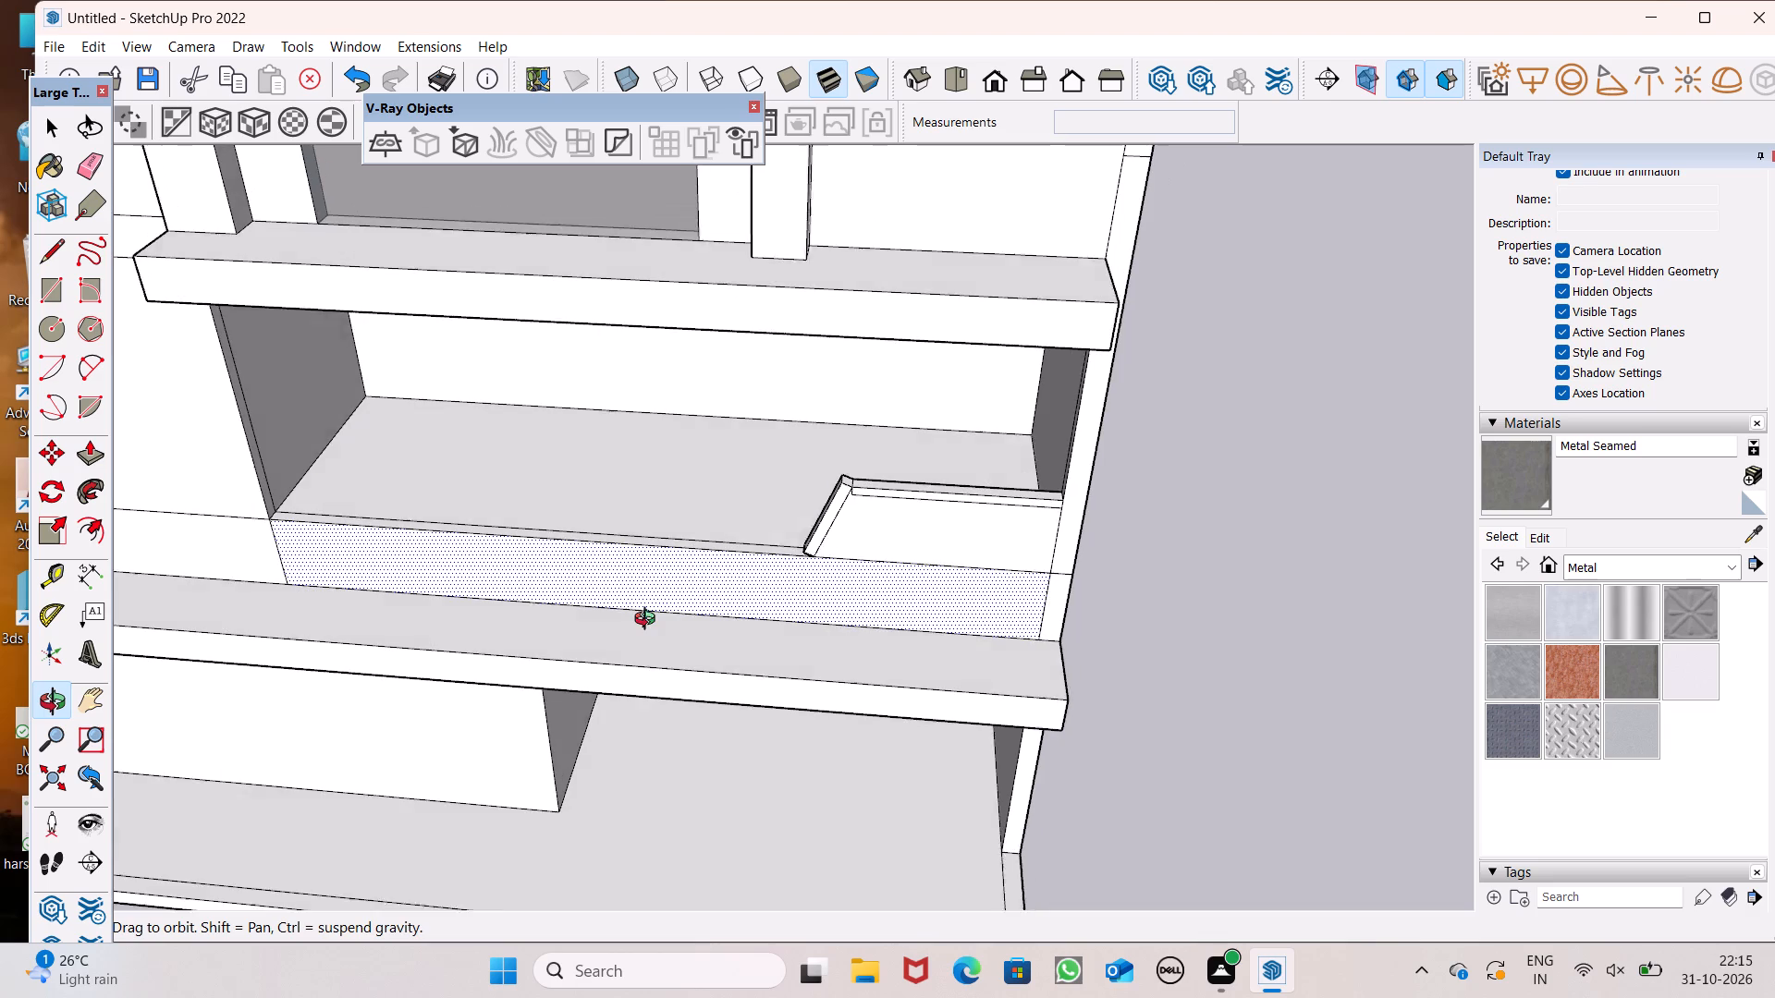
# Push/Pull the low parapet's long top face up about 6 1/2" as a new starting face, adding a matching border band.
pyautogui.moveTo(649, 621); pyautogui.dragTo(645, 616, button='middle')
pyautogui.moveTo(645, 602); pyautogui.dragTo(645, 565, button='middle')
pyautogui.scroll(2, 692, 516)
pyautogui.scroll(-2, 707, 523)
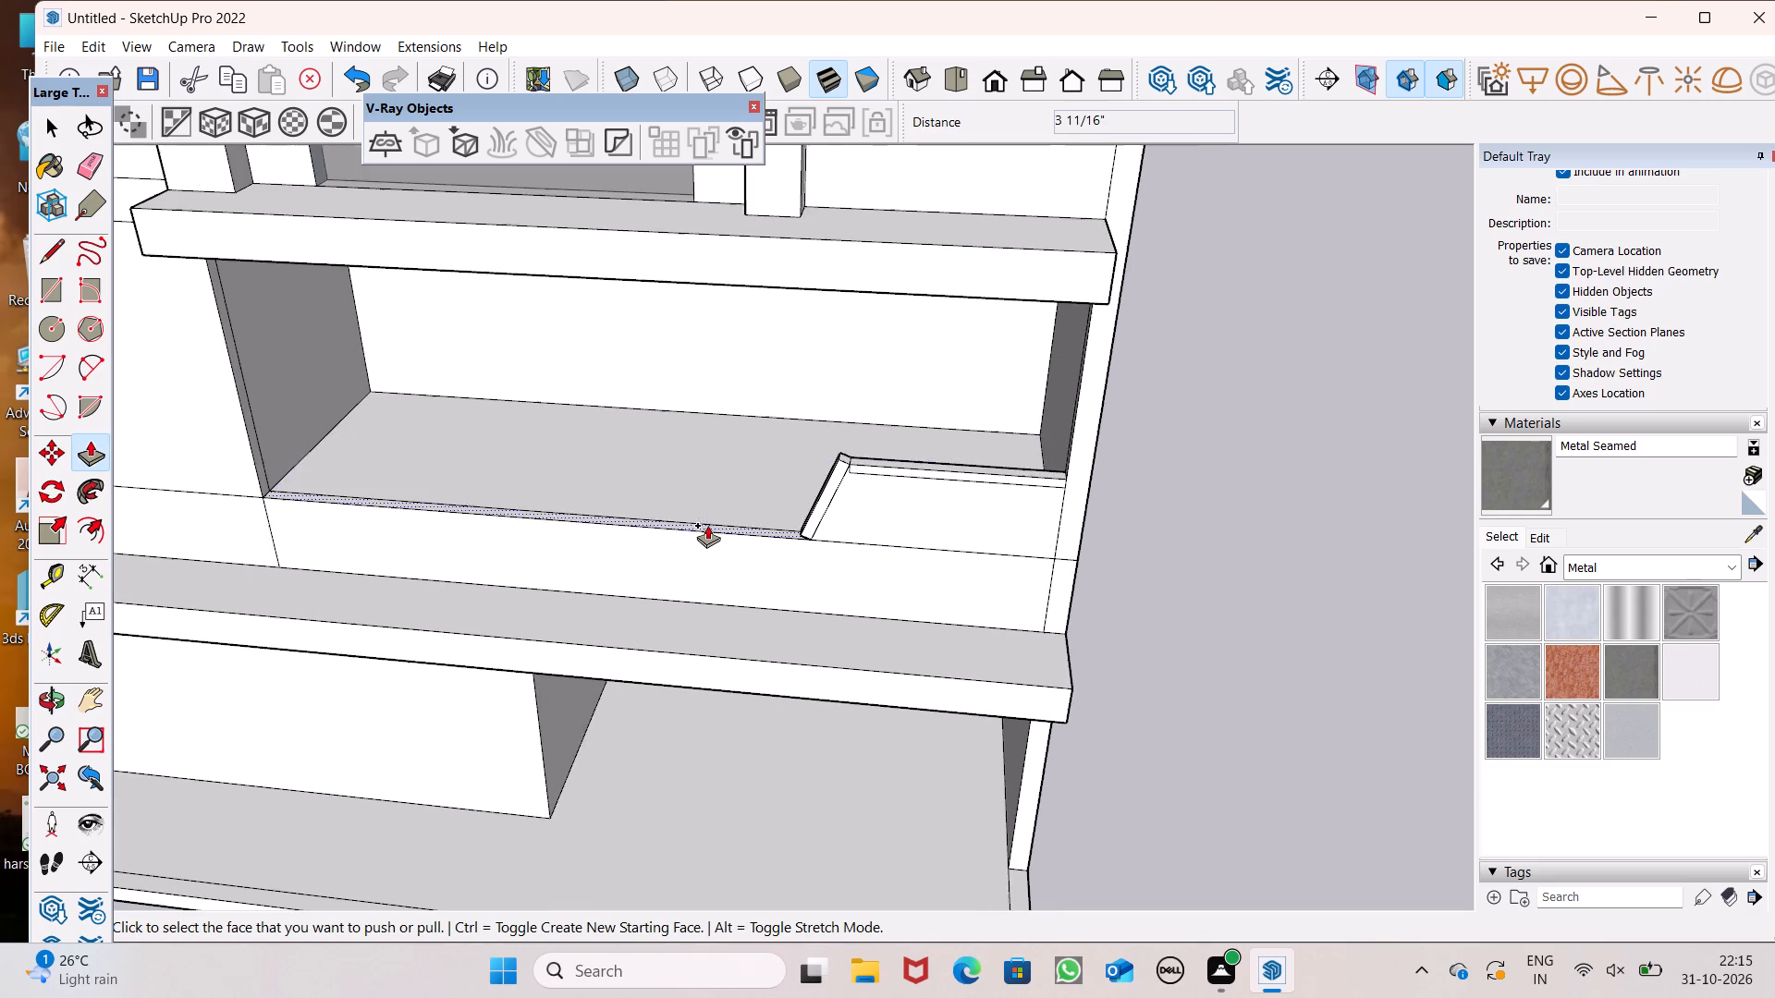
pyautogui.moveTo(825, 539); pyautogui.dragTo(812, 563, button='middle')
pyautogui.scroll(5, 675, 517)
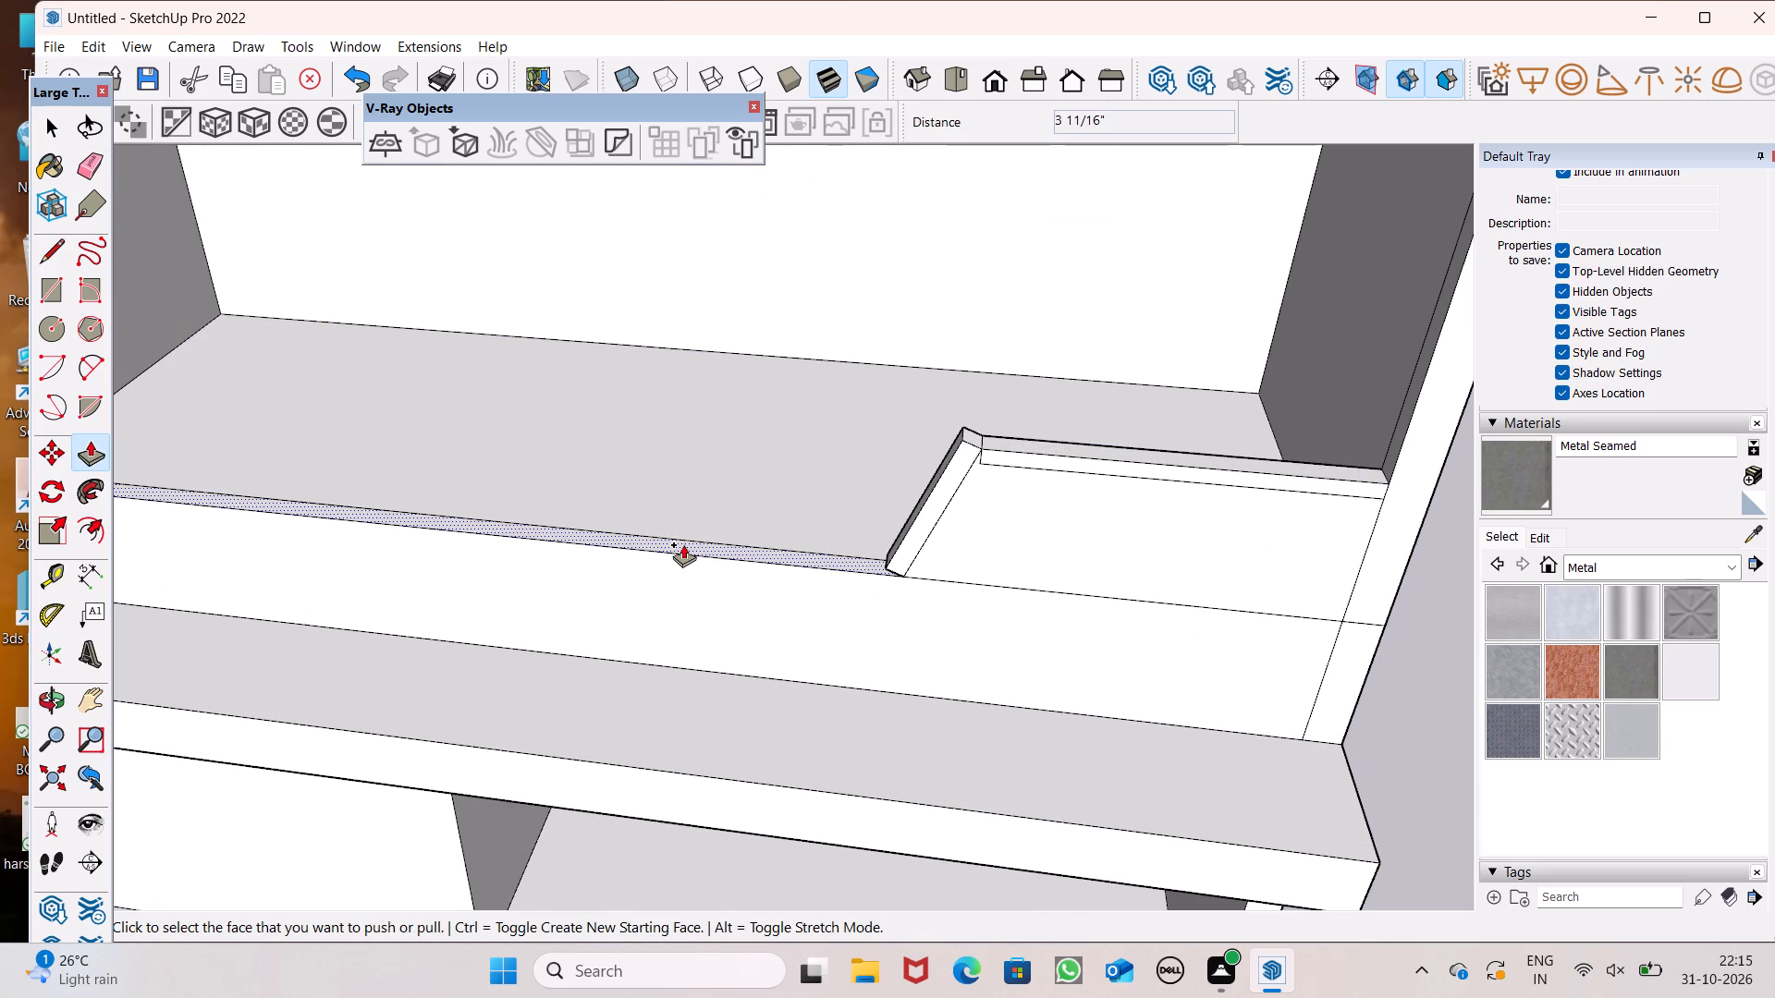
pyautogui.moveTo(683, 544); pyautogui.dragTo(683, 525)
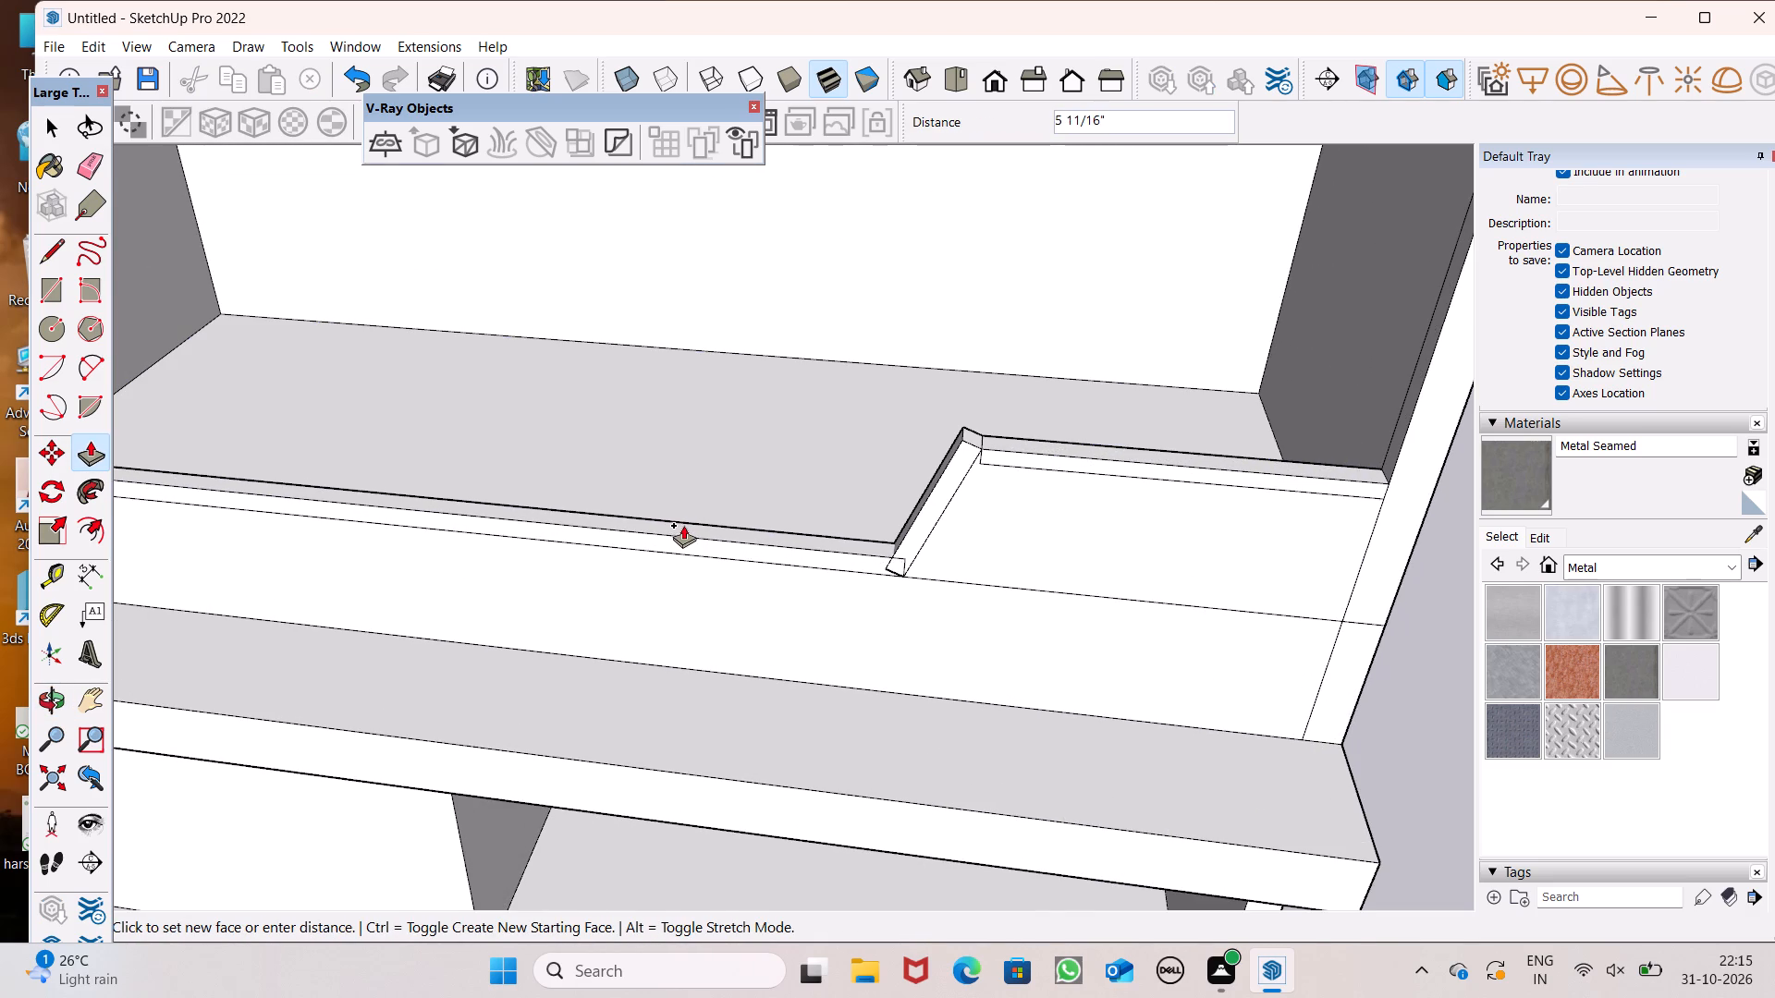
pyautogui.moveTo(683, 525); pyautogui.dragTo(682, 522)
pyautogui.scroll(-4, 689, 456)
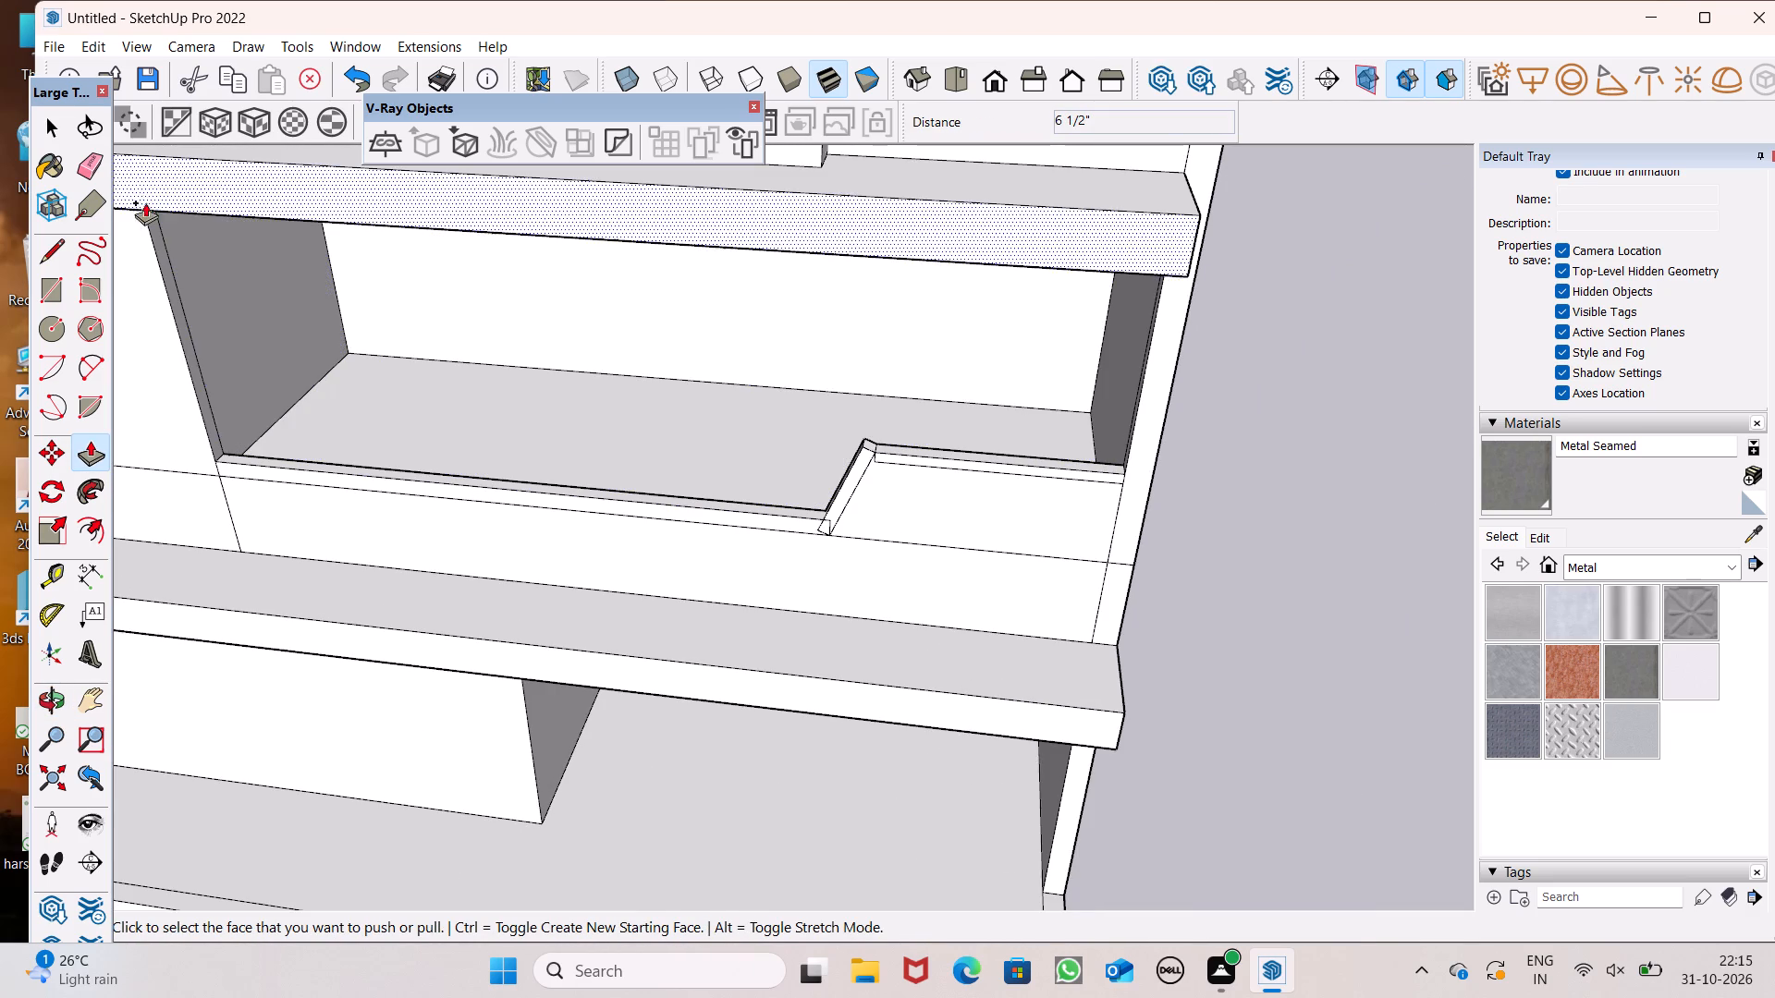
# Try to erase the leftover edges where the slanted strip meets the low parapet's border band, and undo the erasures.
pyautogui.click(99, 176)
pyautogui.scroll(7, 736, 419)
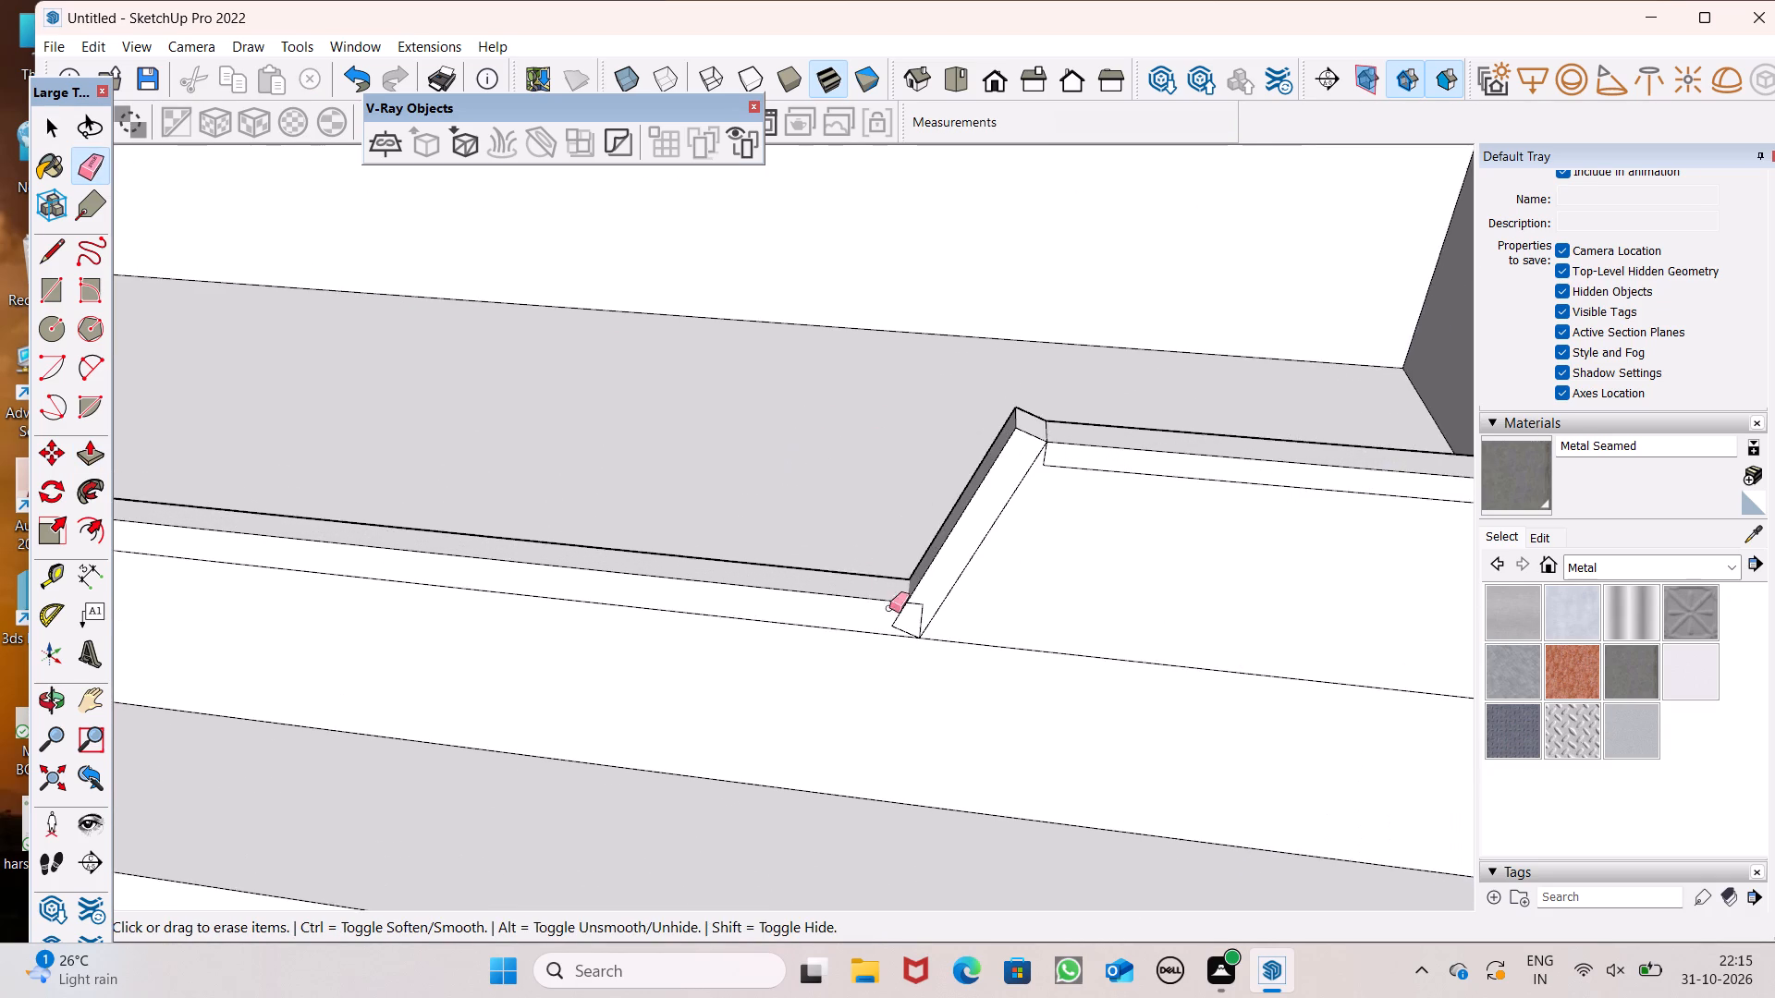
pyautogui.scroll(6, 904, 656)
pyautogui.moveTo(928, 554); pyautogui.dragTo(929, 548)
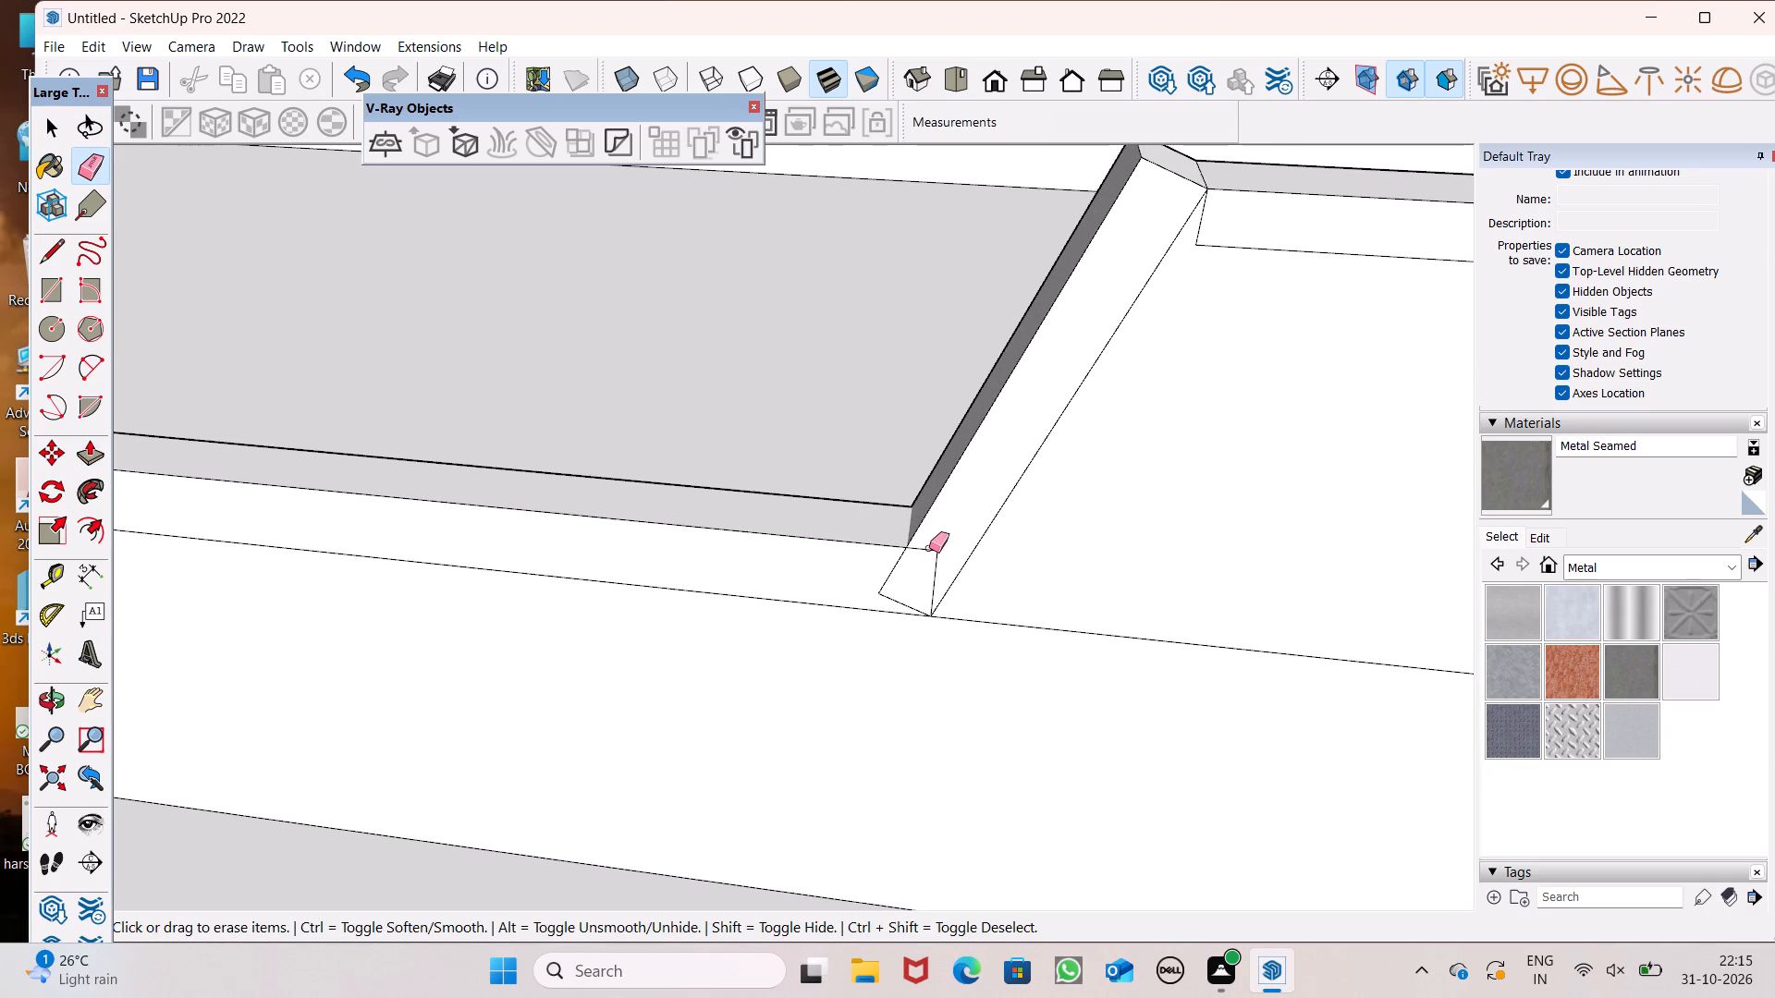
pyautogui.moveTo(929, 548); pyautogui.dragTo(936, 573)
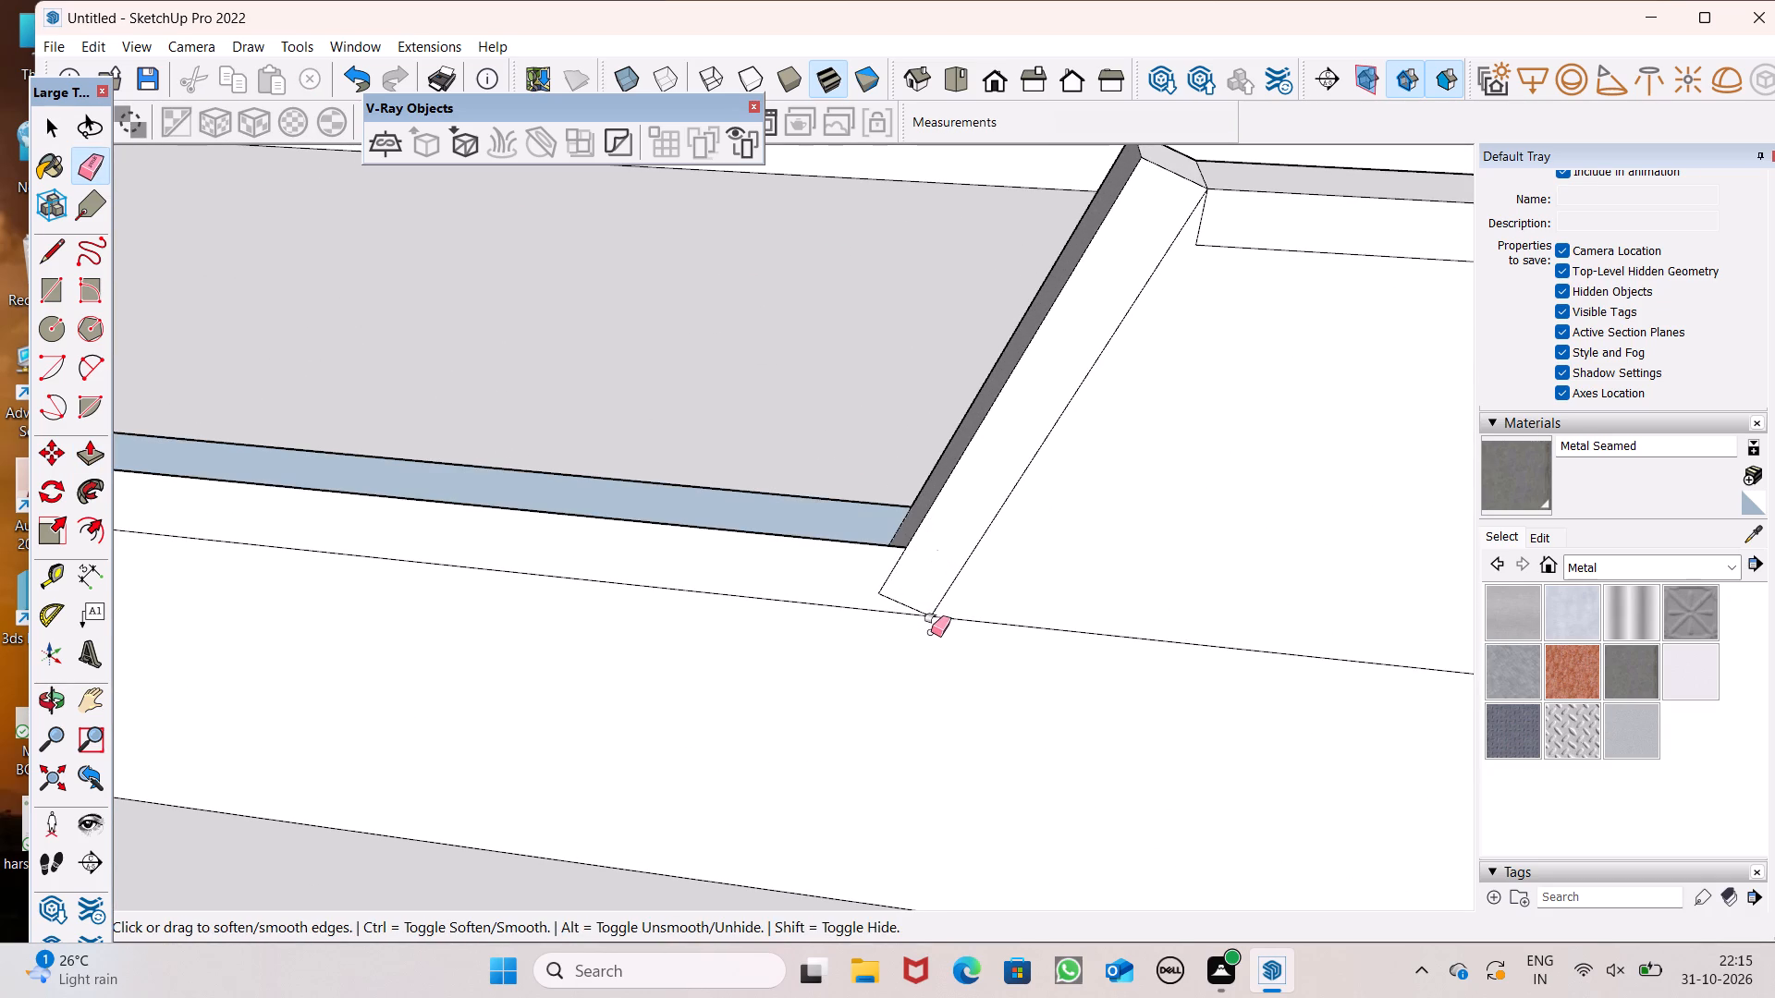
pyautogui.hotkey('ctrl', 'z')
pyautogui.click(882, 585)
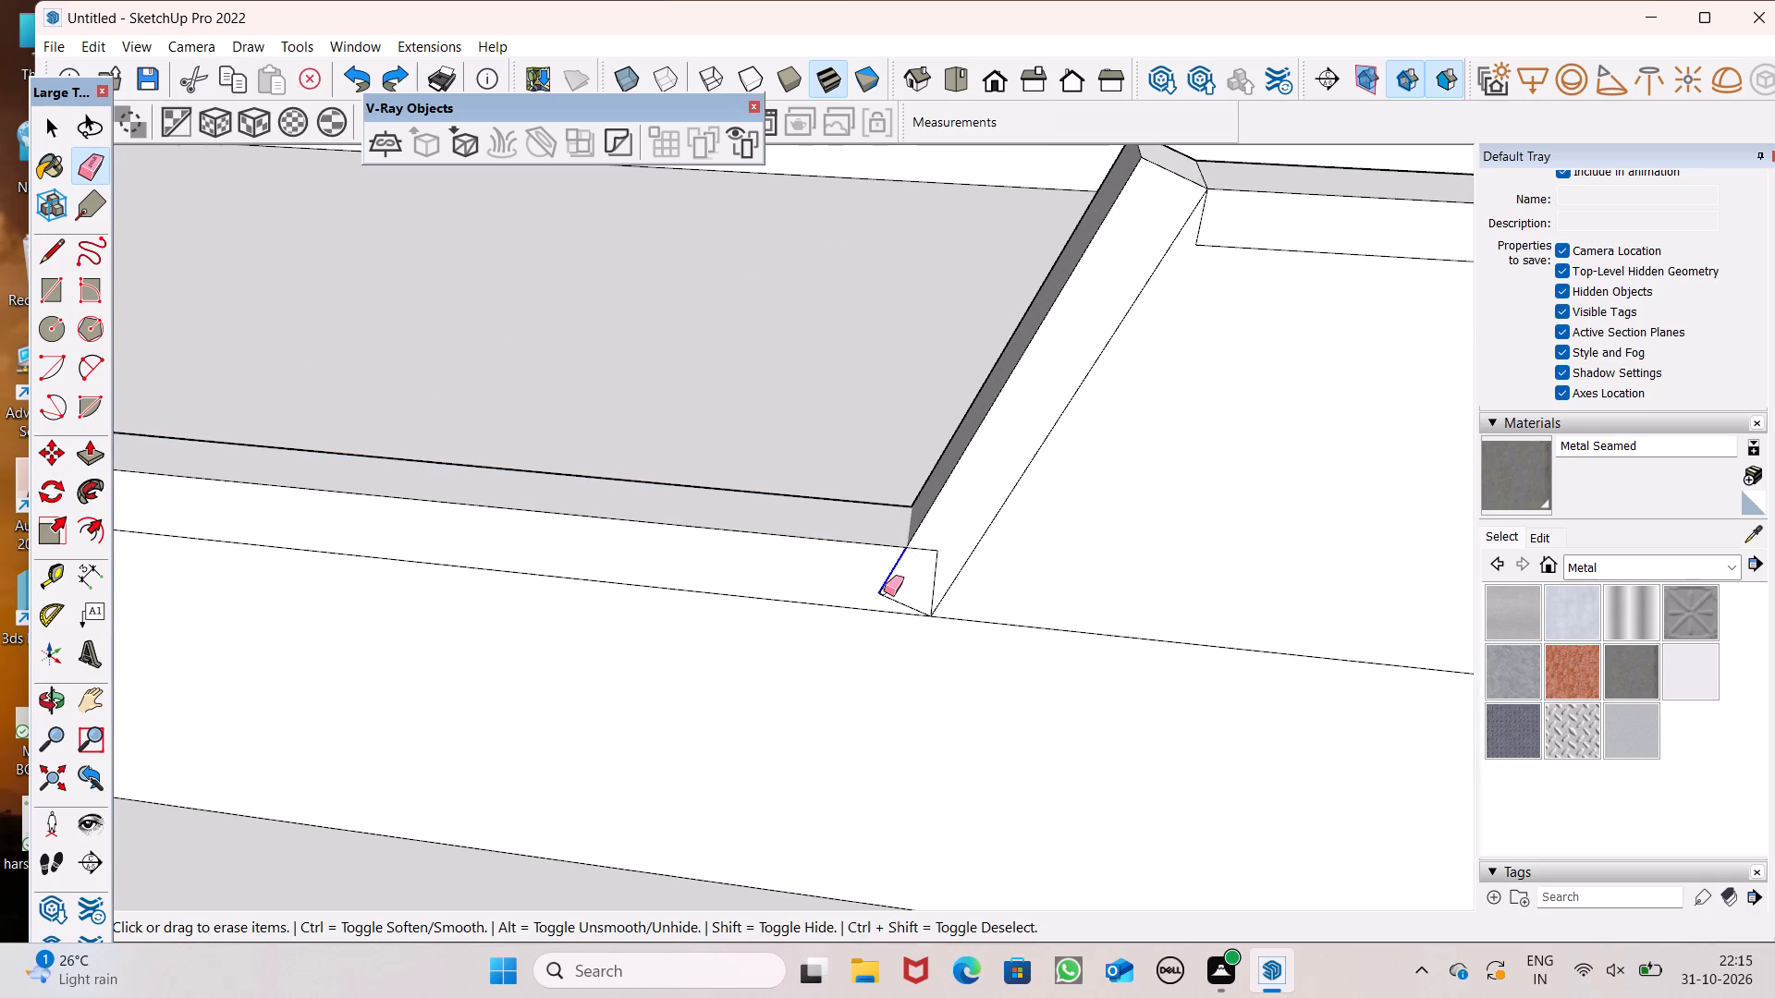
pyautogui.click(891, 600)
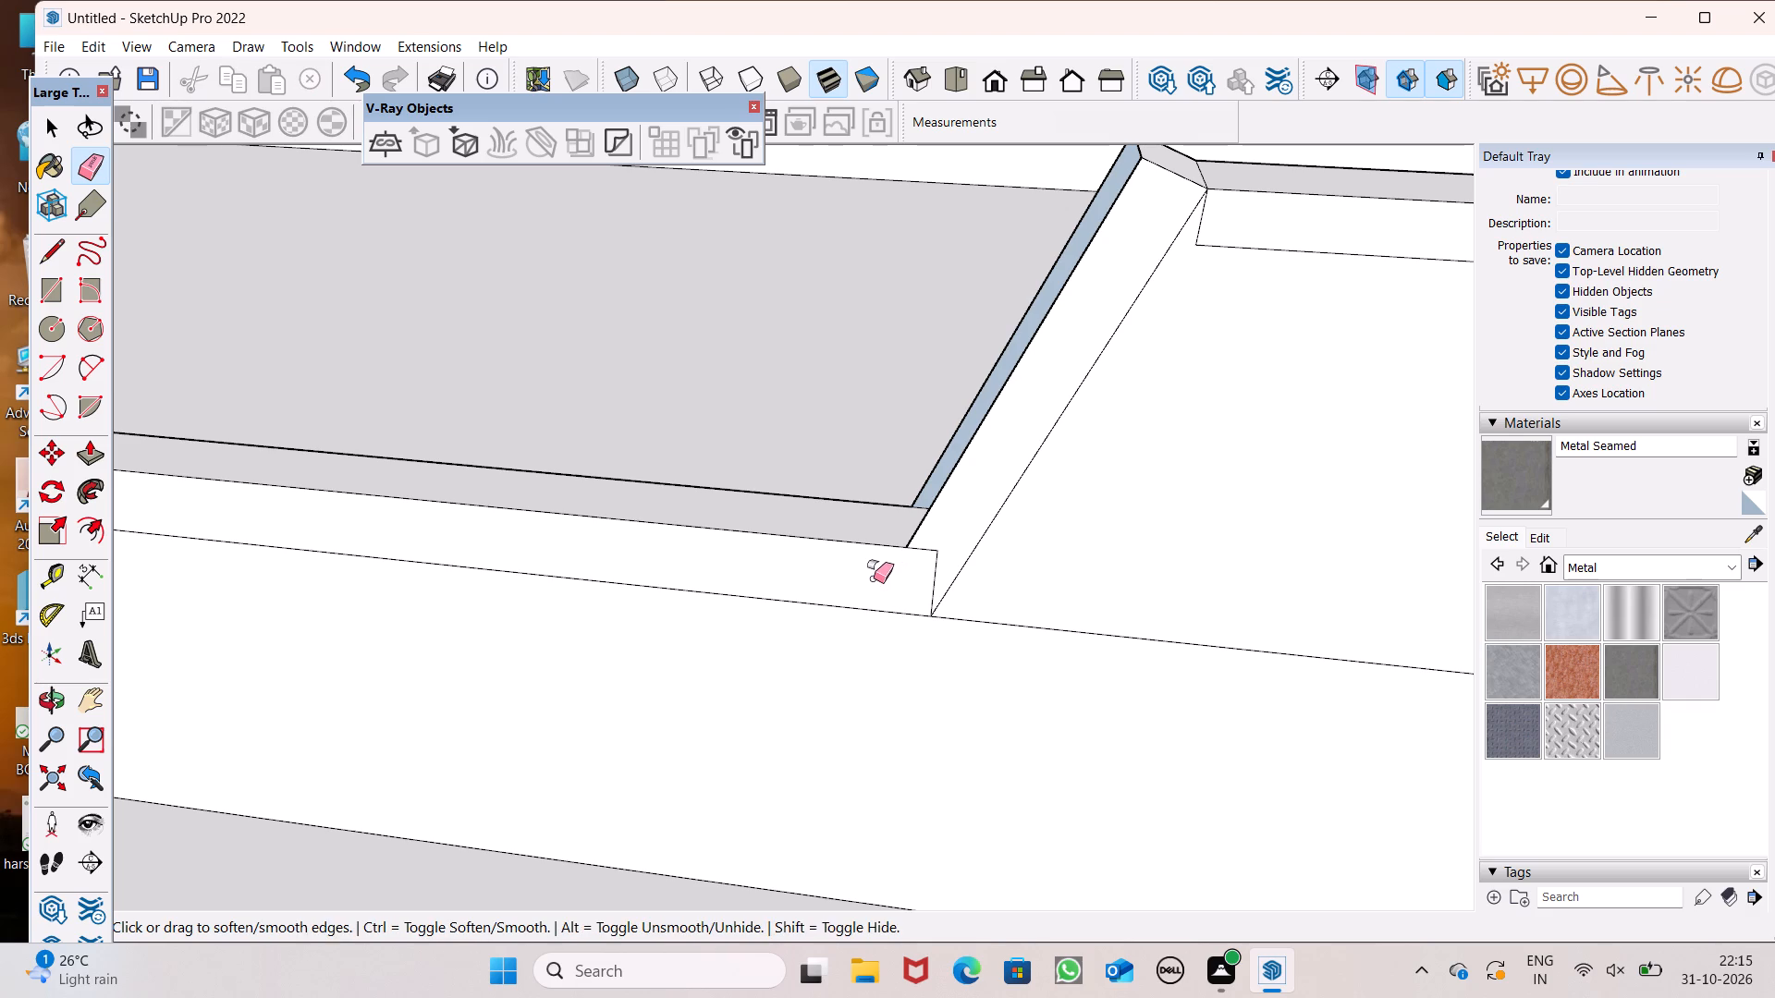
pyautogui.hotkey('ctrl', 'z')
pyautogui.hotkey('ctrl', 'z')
# Undo the parapet edits back to its plain square-ended block, removing the border bands, slanted strip and sloped end.
pyautogui.scroll(-6, 874, 574)
pyautogui.moveTo(929, 594); pyautogui.dragTo(931, 596, button='middle')
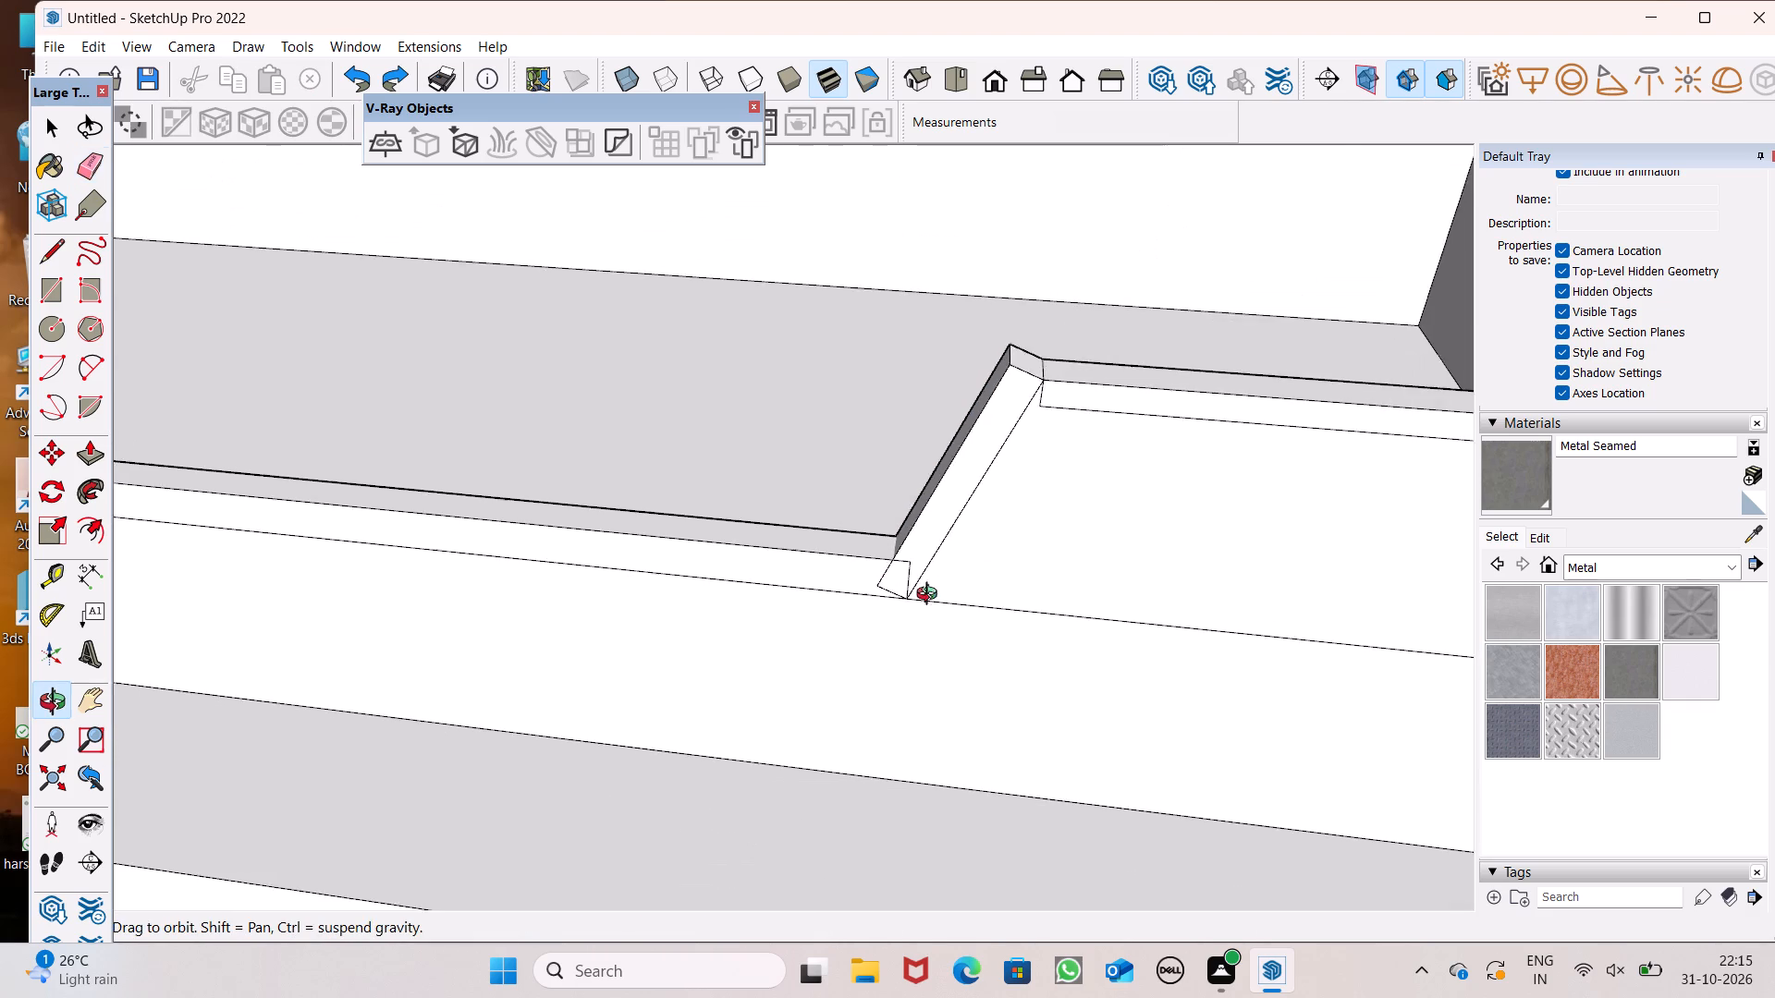
pyautogui.moveTo(931, 596); pyautogui.dragTo(989, 563, button='middle')
pyautogui.scroll(1, 951, 500)
pyautogui.scroll(-9, 870, 466)
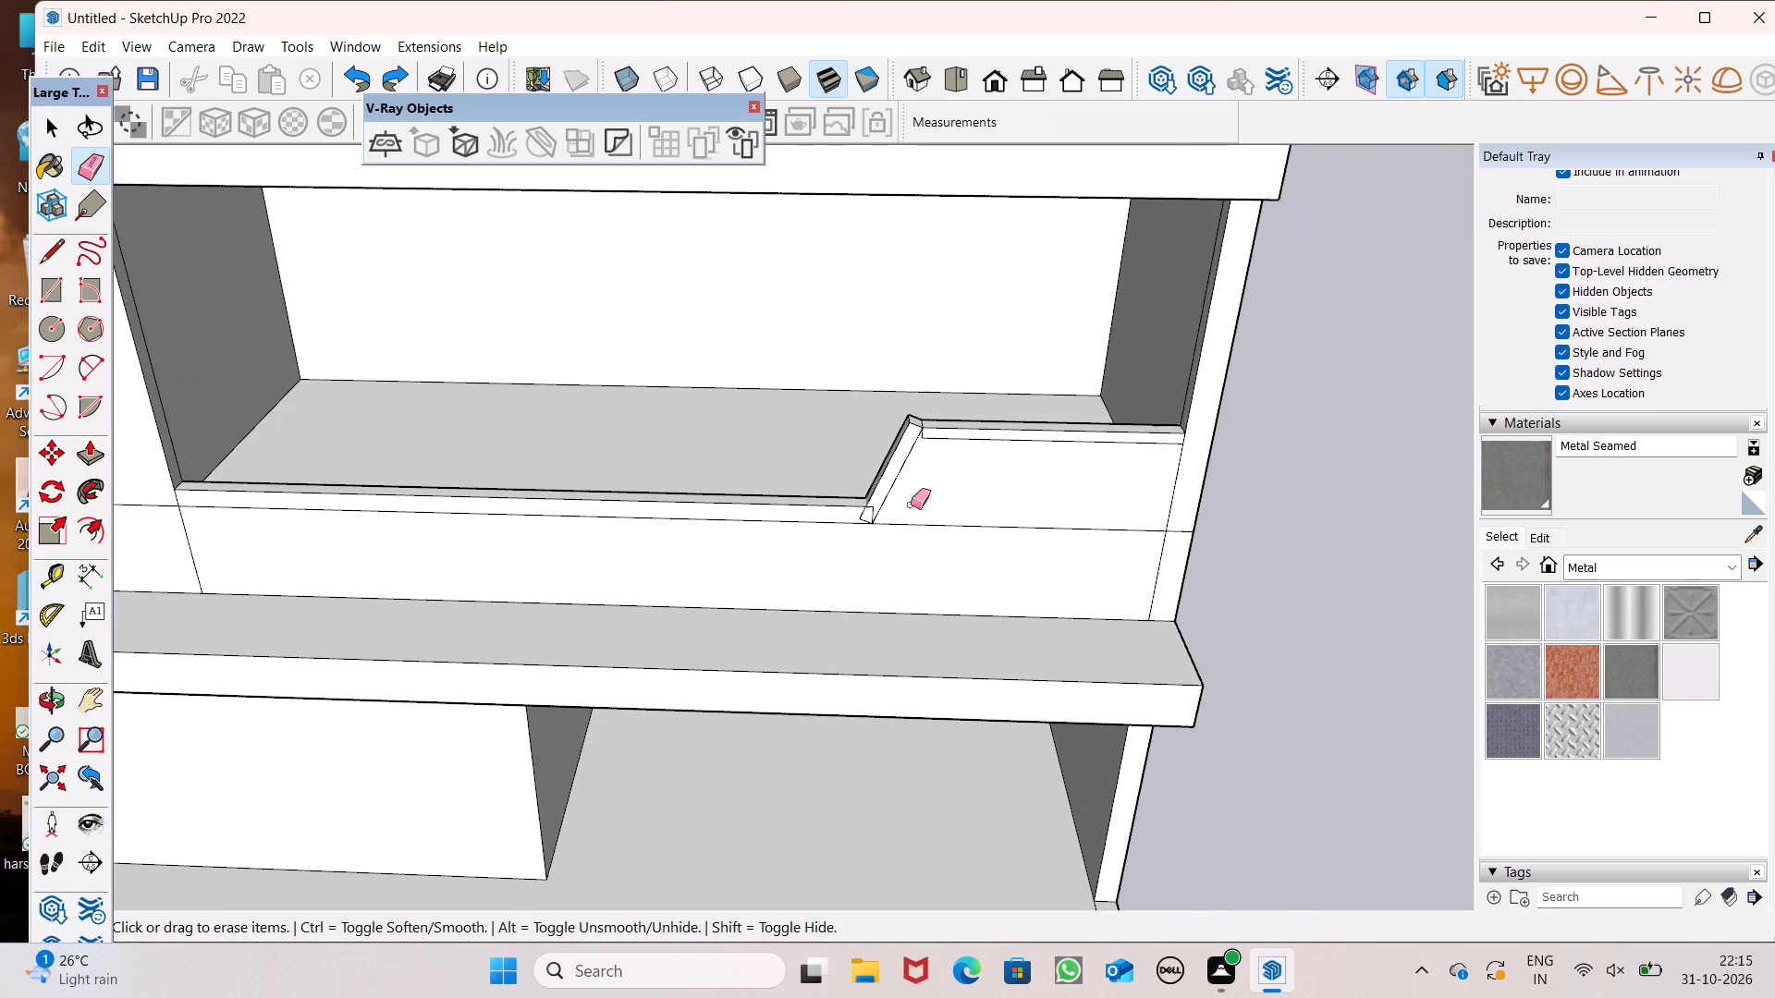
pyautogui.moveTo(952, 507); pyautogui.dragTo(1032, 332, button='middle')
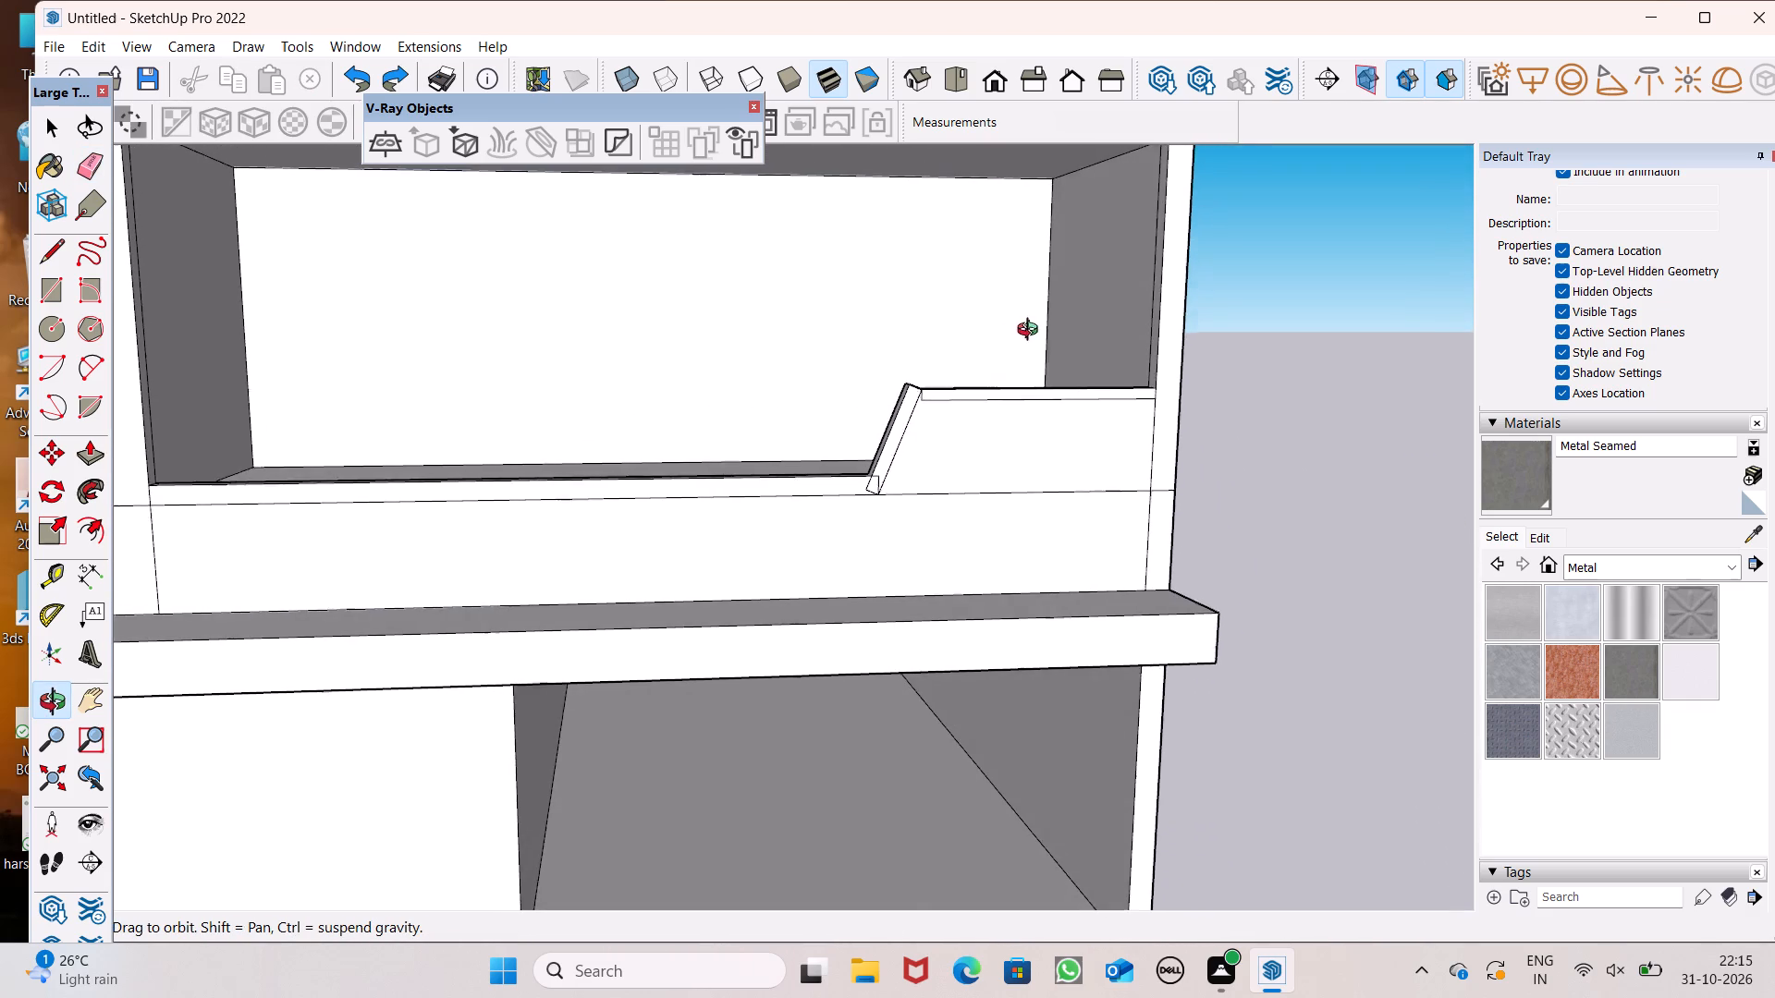
pyautogui.moveTo(1032, 332); pyautogui.dragTo(1043, 341, button='middle')
pyautogui.scroll(7, 897, 387)
pyautogui.scroll(-5, 897, 387)
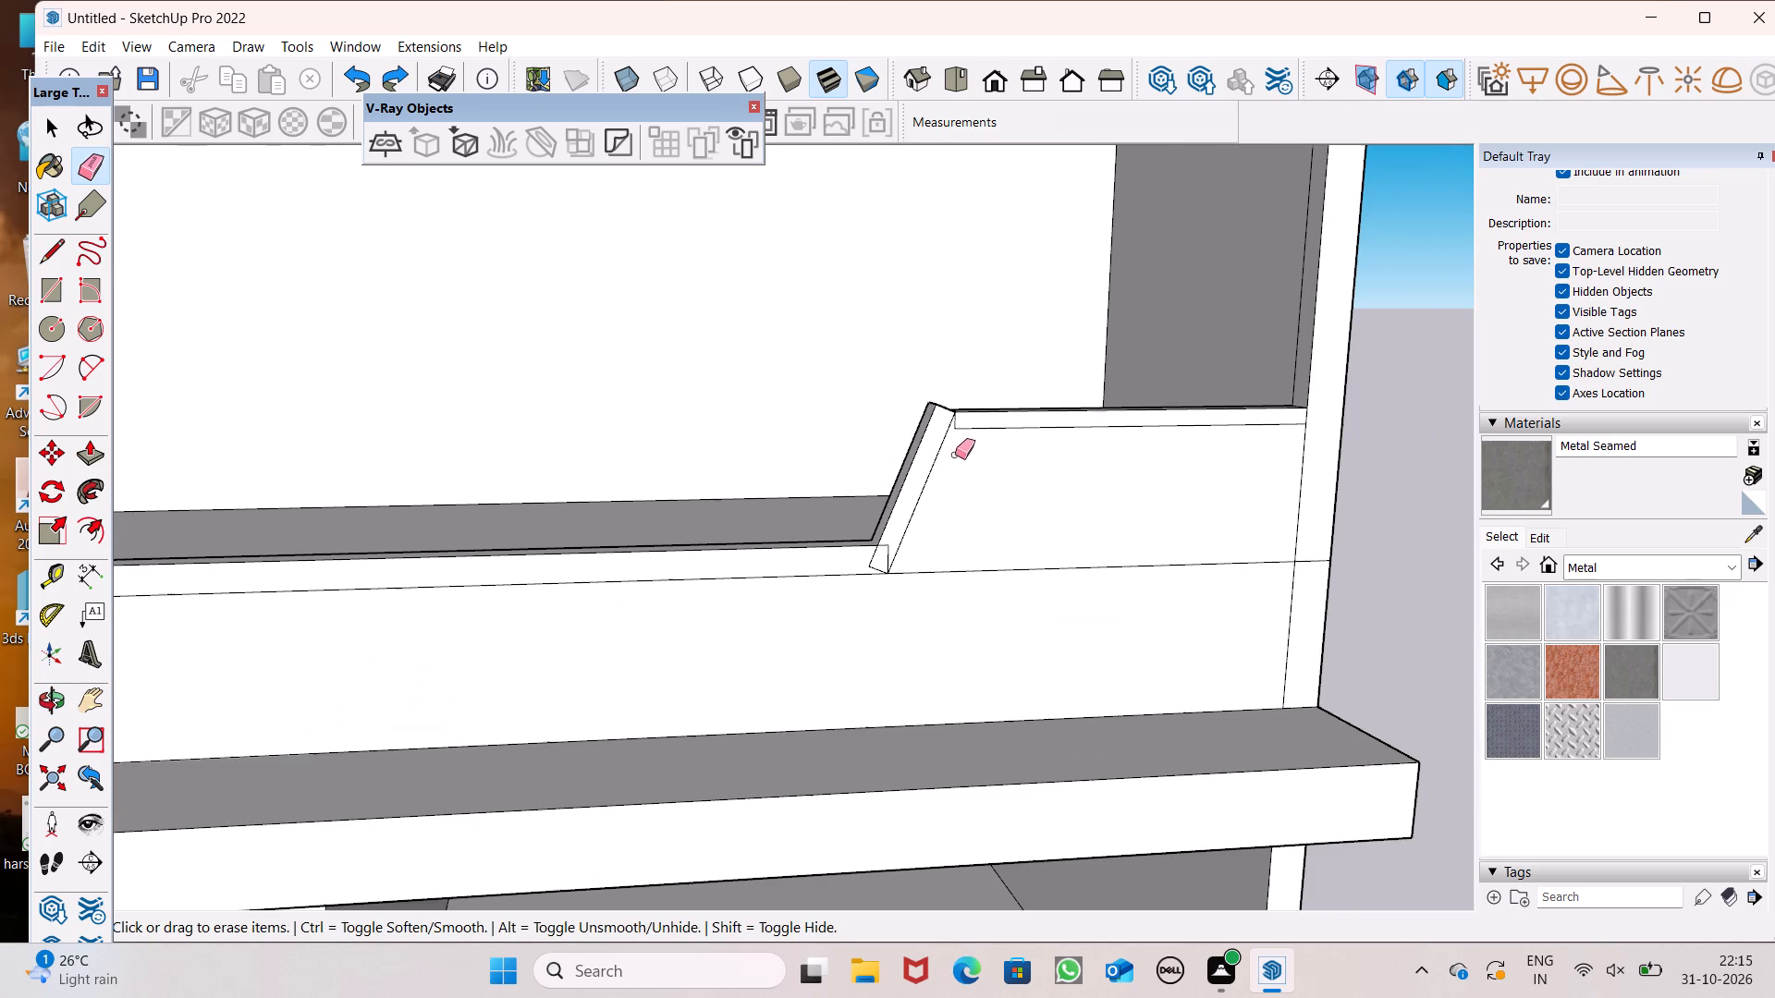
pyautogui.scroll(-1, 955, 455)
pyautogui.hotkey('ctrl', 'z')
pyautogui.hotkey('ctrl', 'z')
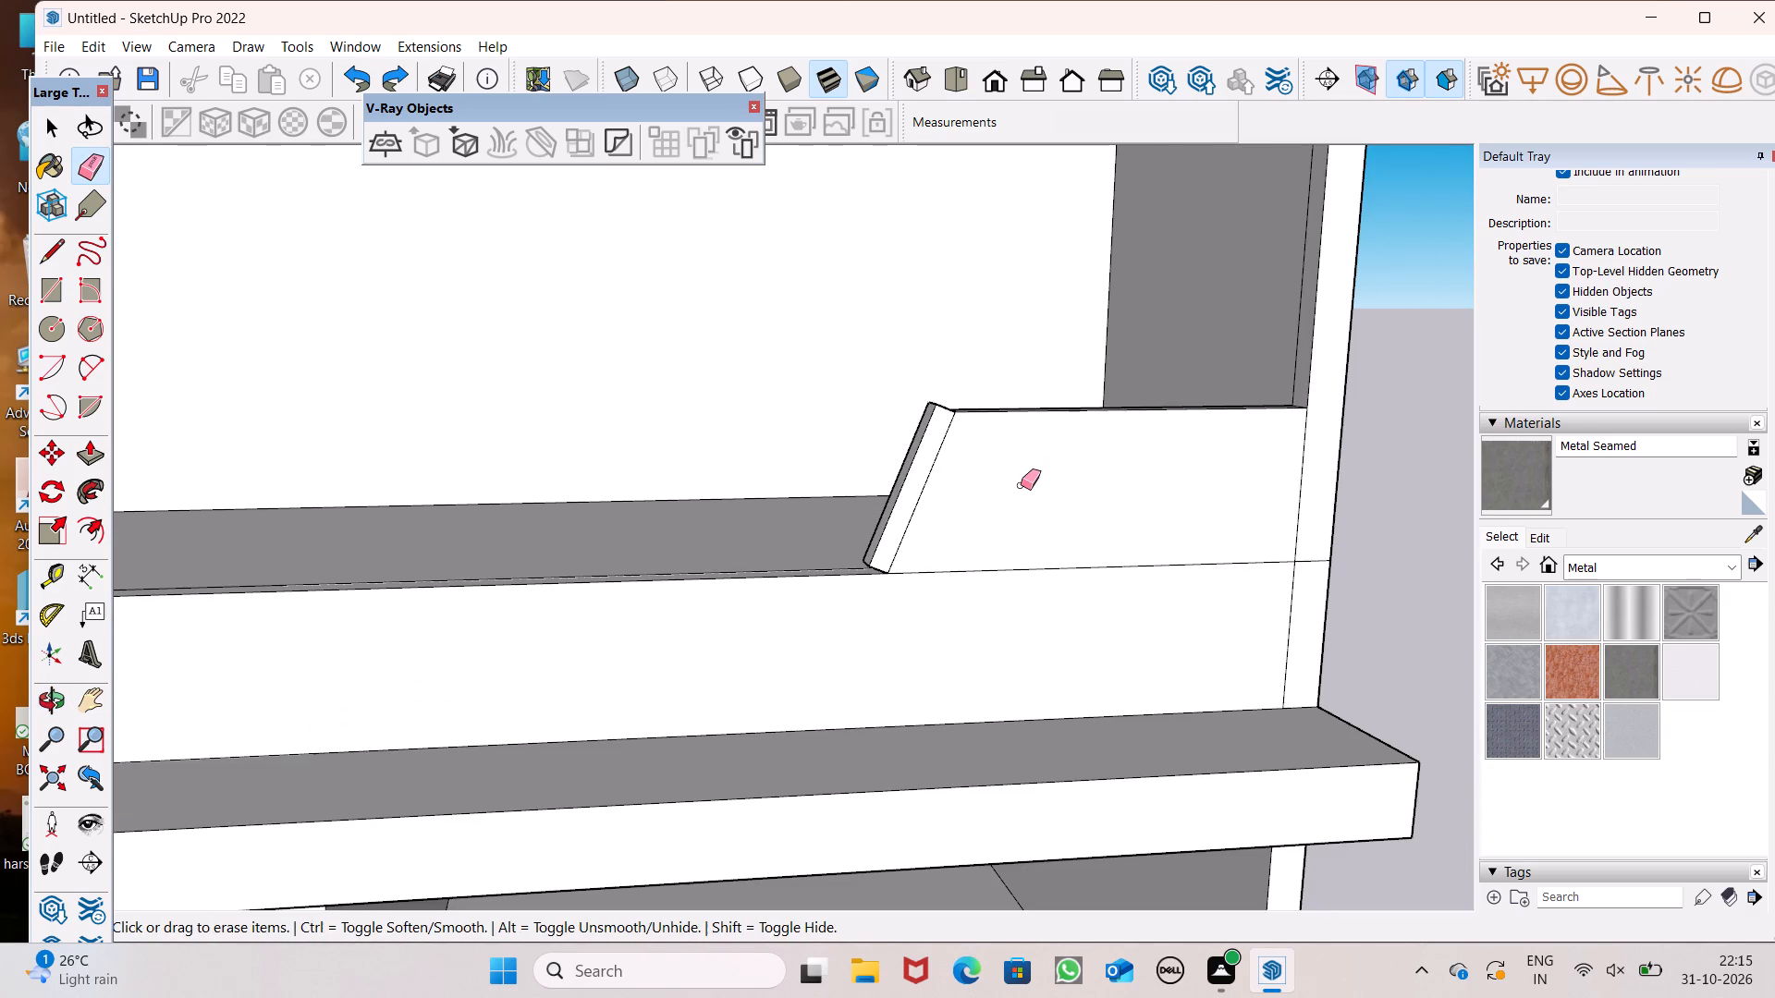
pyautogui.hotkey('ctrl', 'z')
pyautogui.hotkey('ctrl', 'z')
pyautogui.hotkey('ctrl', 'z')
pyautogui.hotkey('ctrl', 'z')
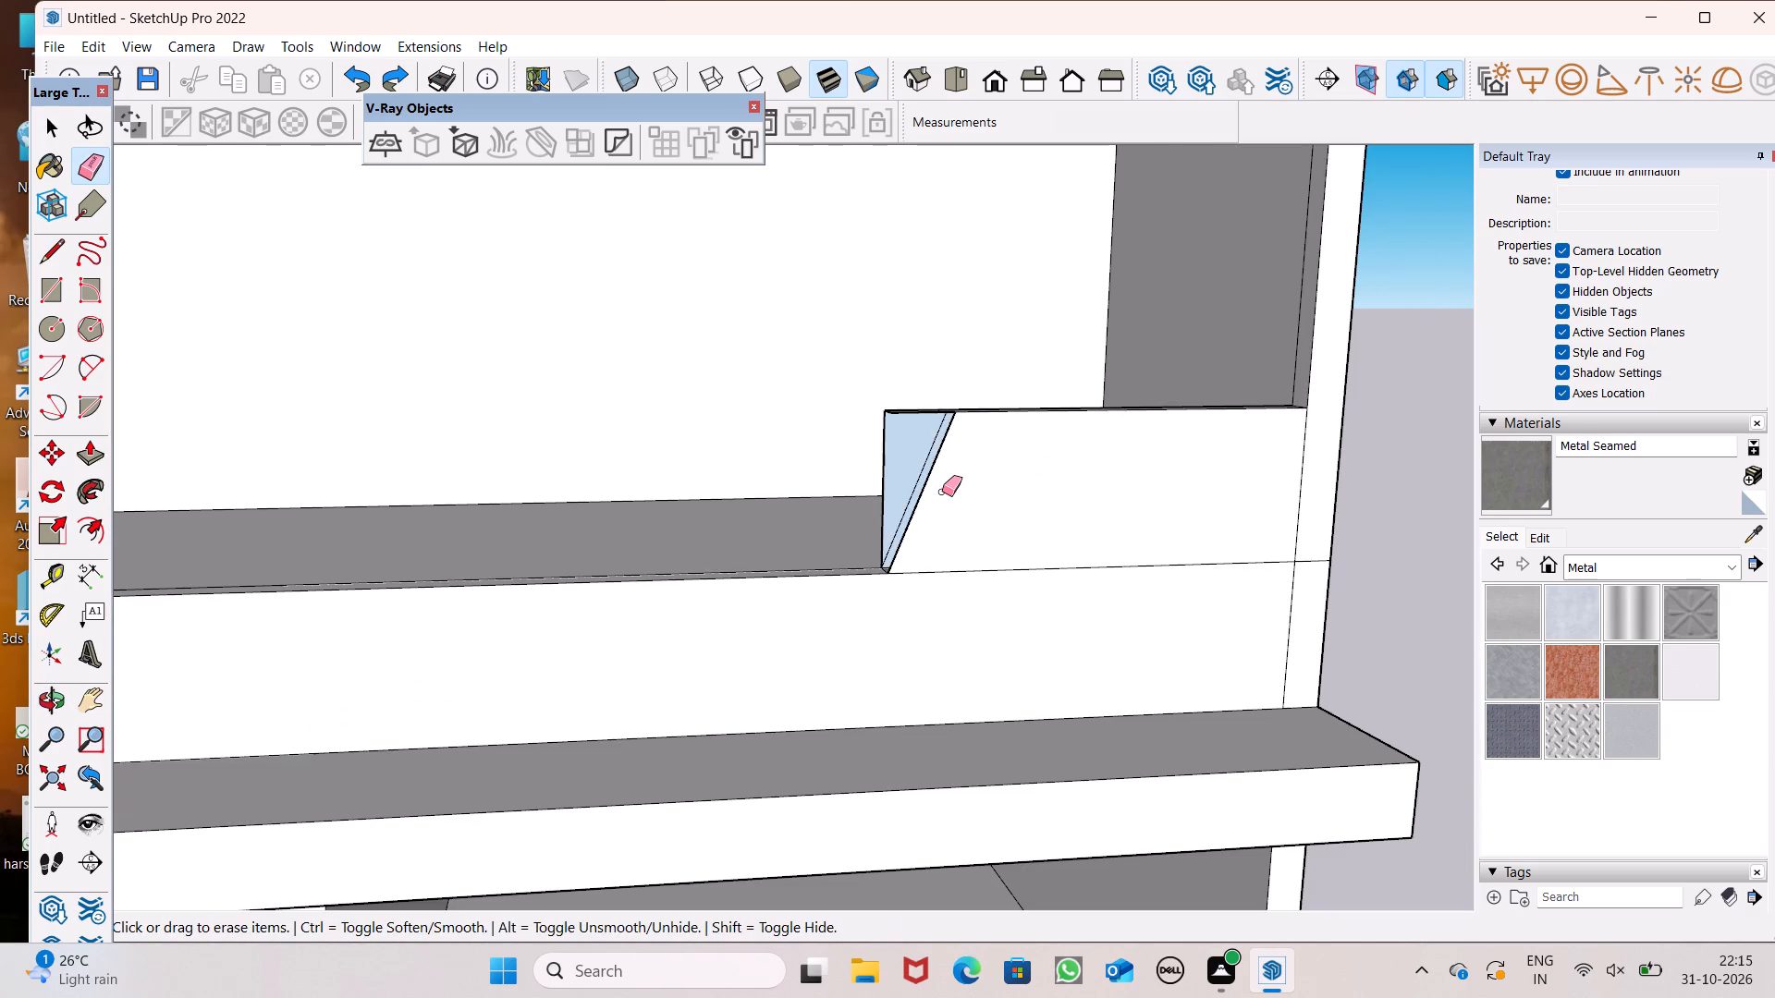
pyautogui.hotkey('ctrl', 'z')
pyautogui.hotkey('ctrl', 'z')
pyautogui.hotkey('ctrl', 'z')
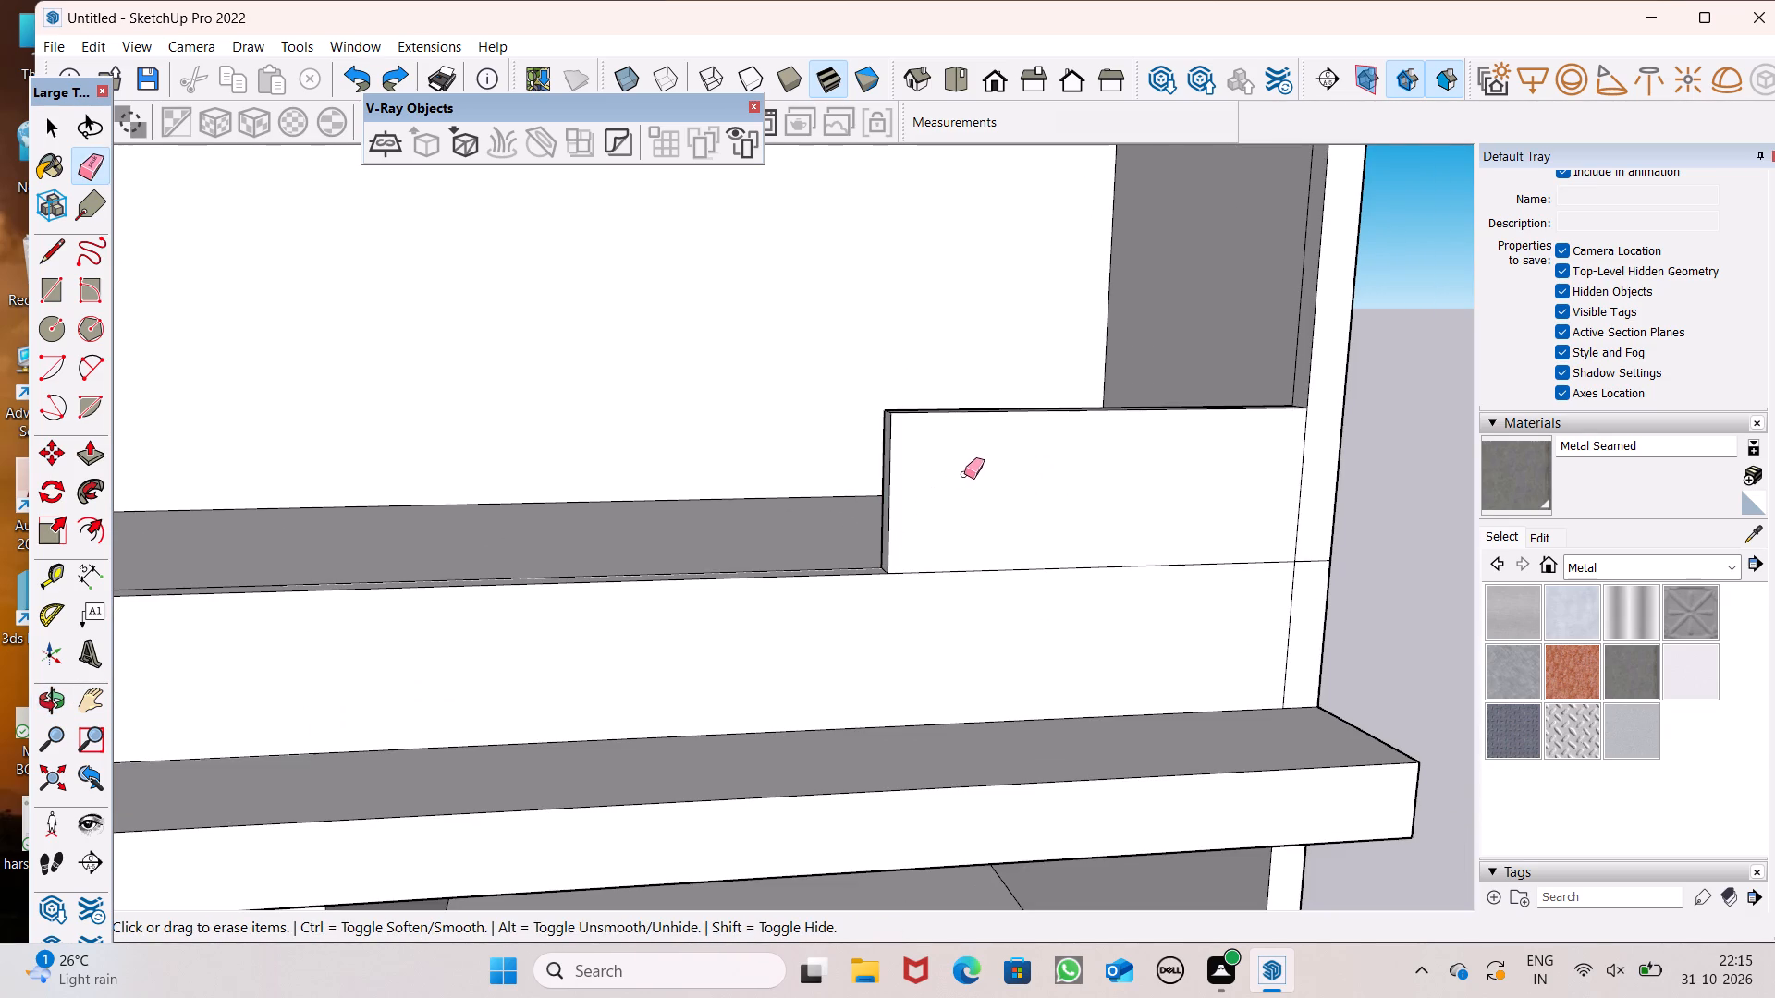
# Push/Pull the low parapet's long top face up about 5 1/8" as a new starting face, forming a border band.
pyautogui.moveTo(1066, 524); pyautogui.dragTo(1001, 548, button='middle')
pyautogui.scroll(-10, 1078, 455)
pyautogui.moveTo(1094, 447); pyautogui.dragTo(1044, 574, button='middle')
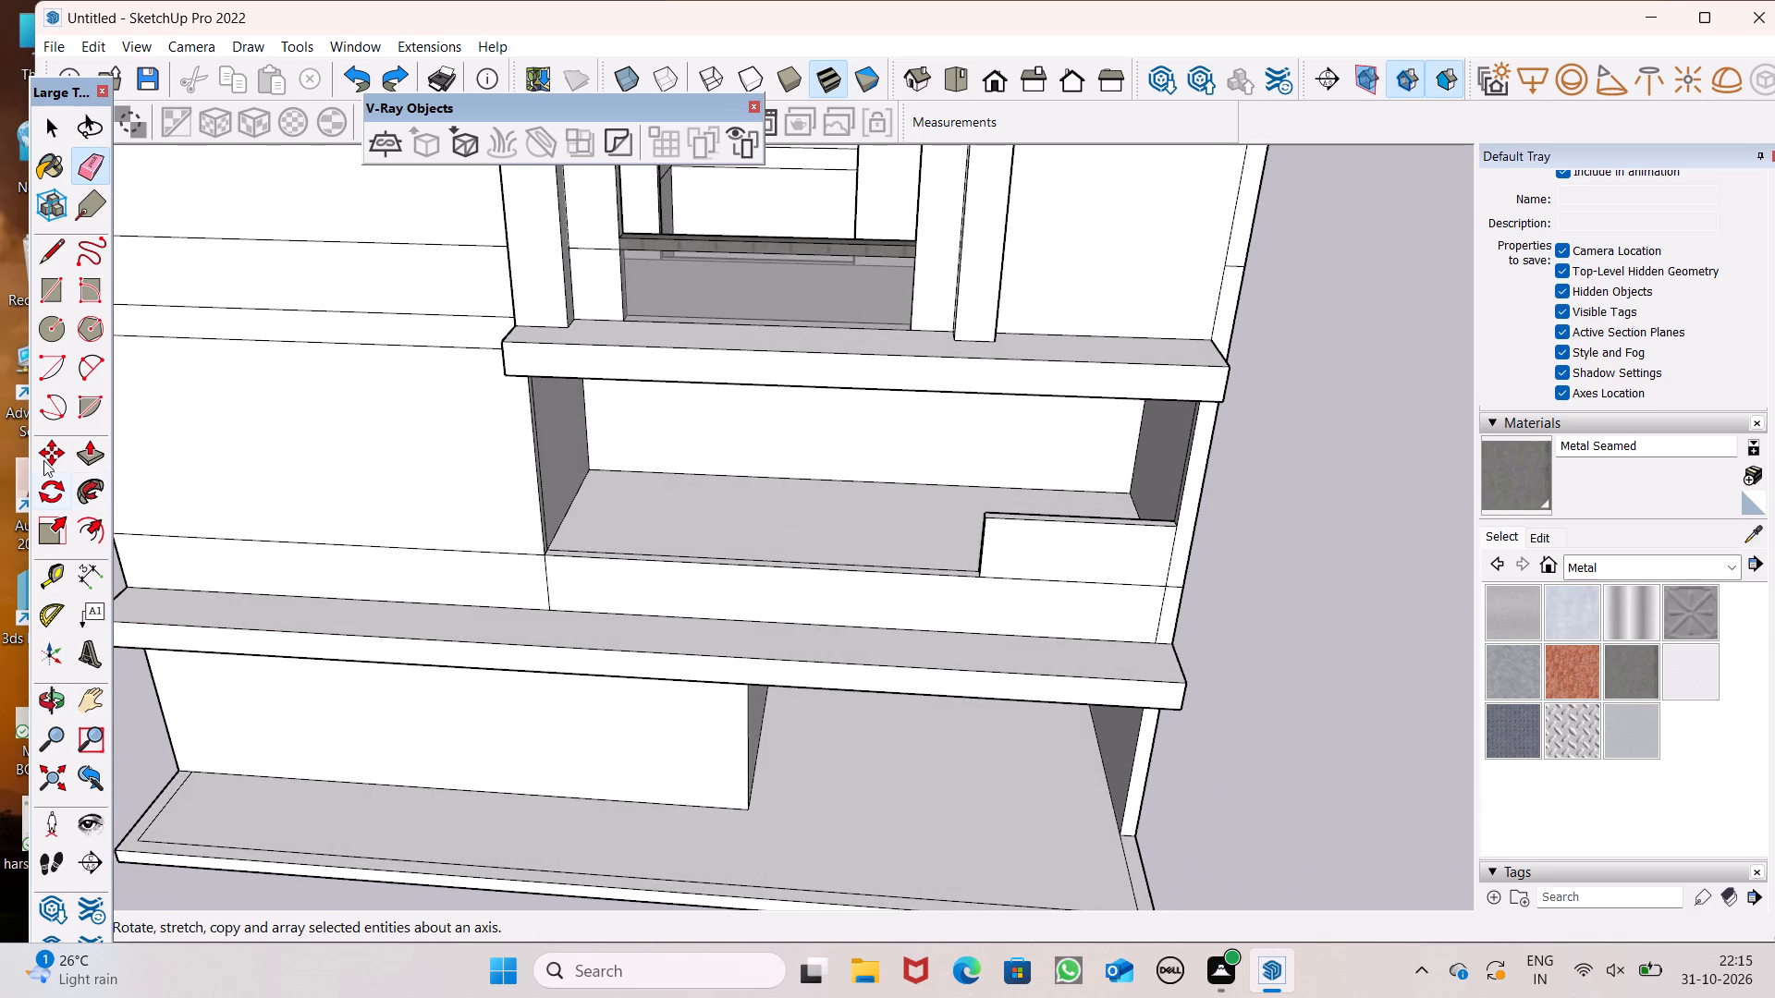
pyautogui.click(75, 456)
pyautogui.scroll(2, 730, 580)
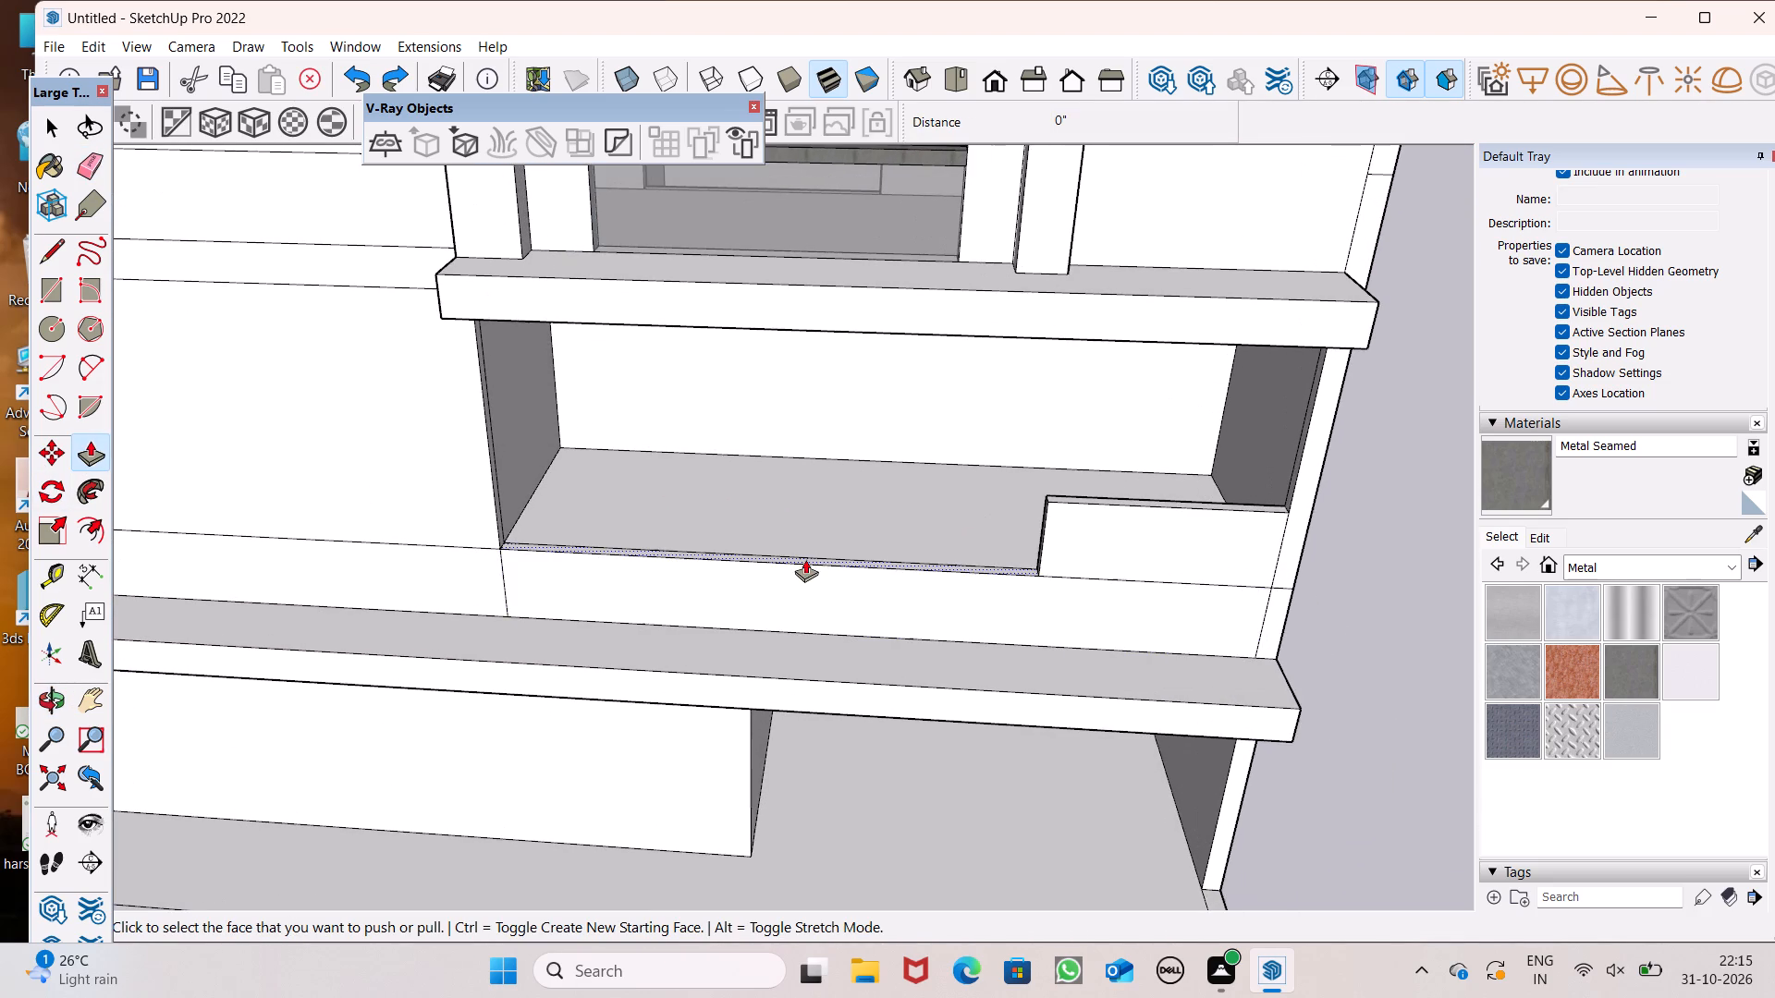
pyautogui.scroll(1, 812, 562)
pyautogui.scroll(3, 1086, 554)
pyautogui.scroll(-2, 1072, 534)
pyautogui.moveTo(1096, 554); pyautogui.dragTo(1095, 588, button='middle')
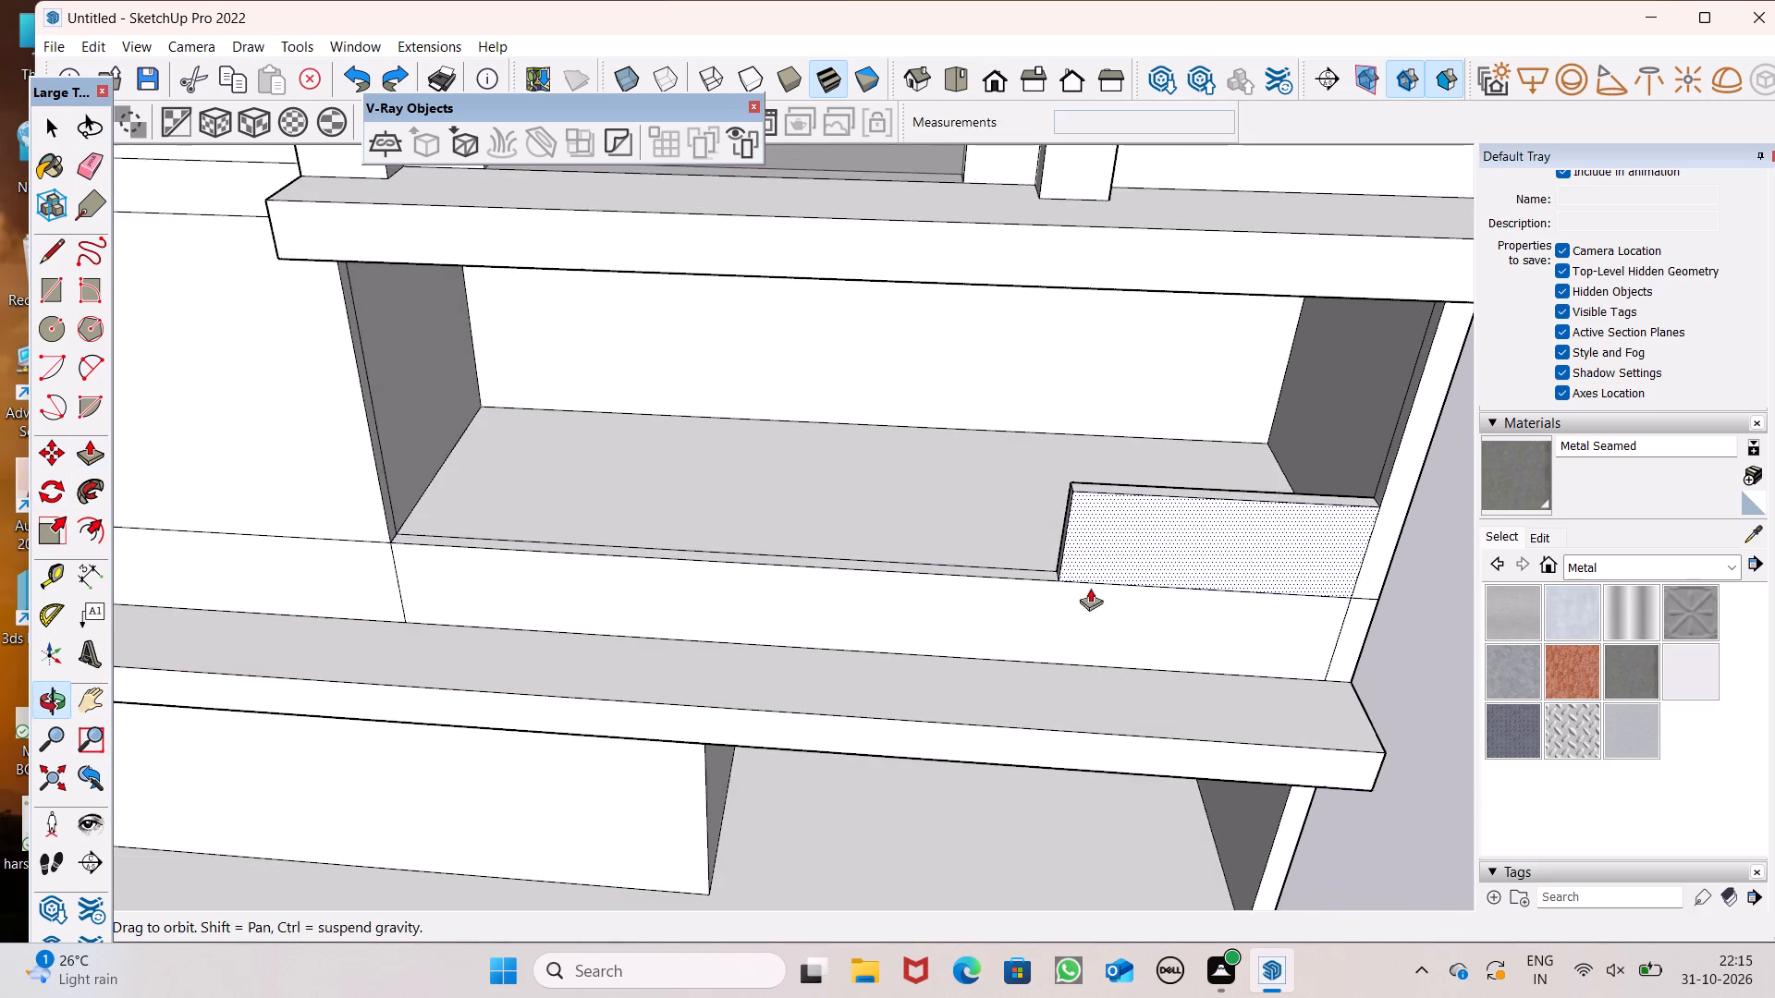
pyautogui.scroll(3, 977, 567)
pyautogui.keyDown('ctrl'); pyautogui.moveTo(1008, 577); pyautogui.dragTo(1004, 566); pyautogui.keyUp('ctrl')
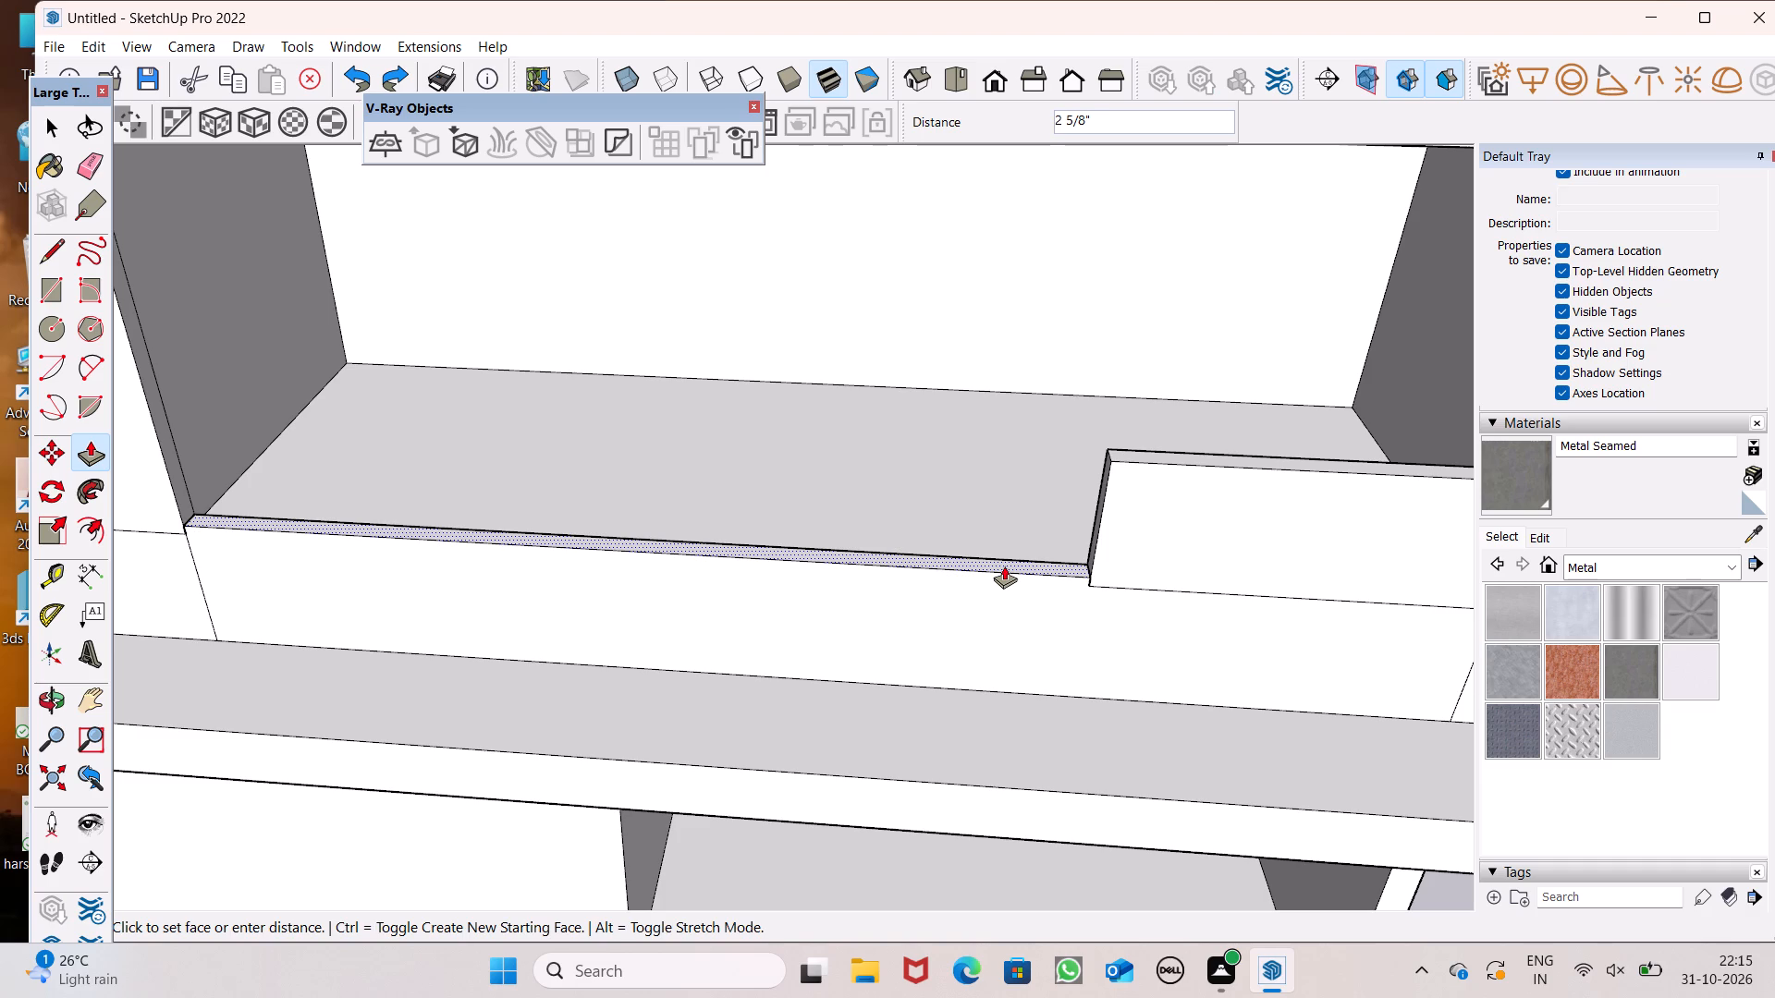
pyautogui.keyDown('ctrl'); pyautogui.moveTo(1004, 566); pyautogui.dragTo(1003, 559); pyautogui.keyUp('ctrl')
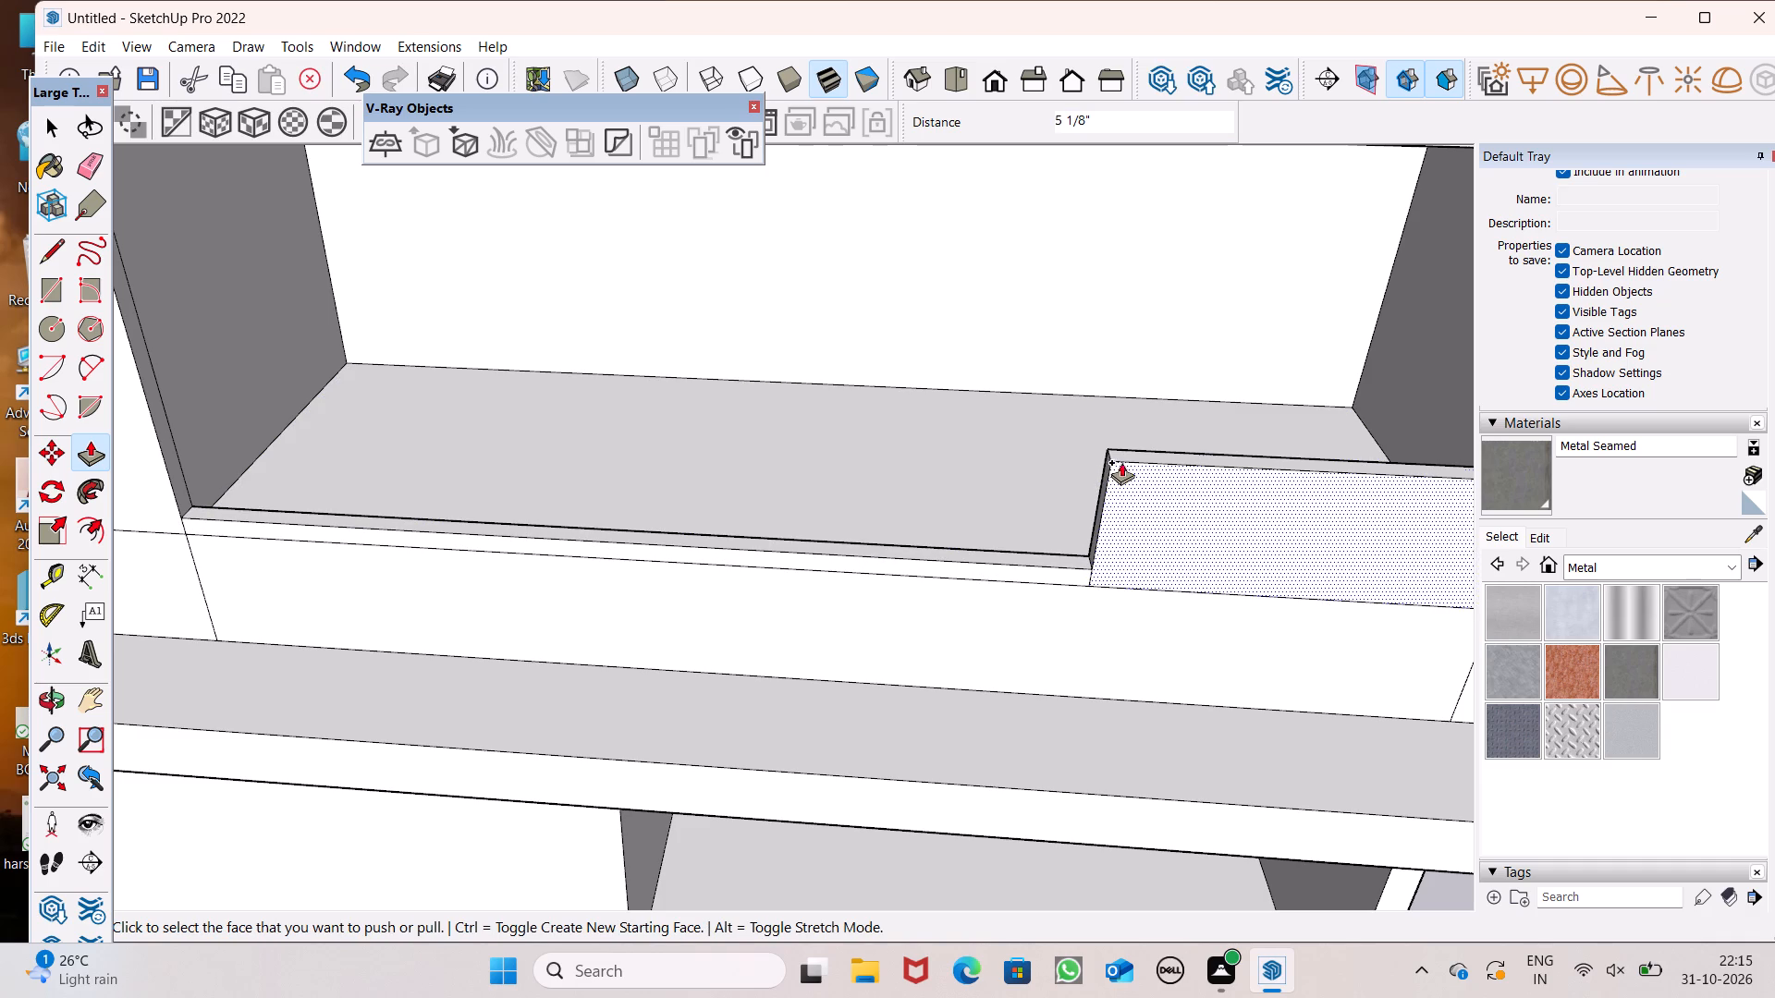
# Push/Pull the taller parapet block's top face up about 6 3/16" as a new starting face, forming its border band.
pyautogui.moveTo(1130, 456); pyautogui.dragTo(1128, 432)
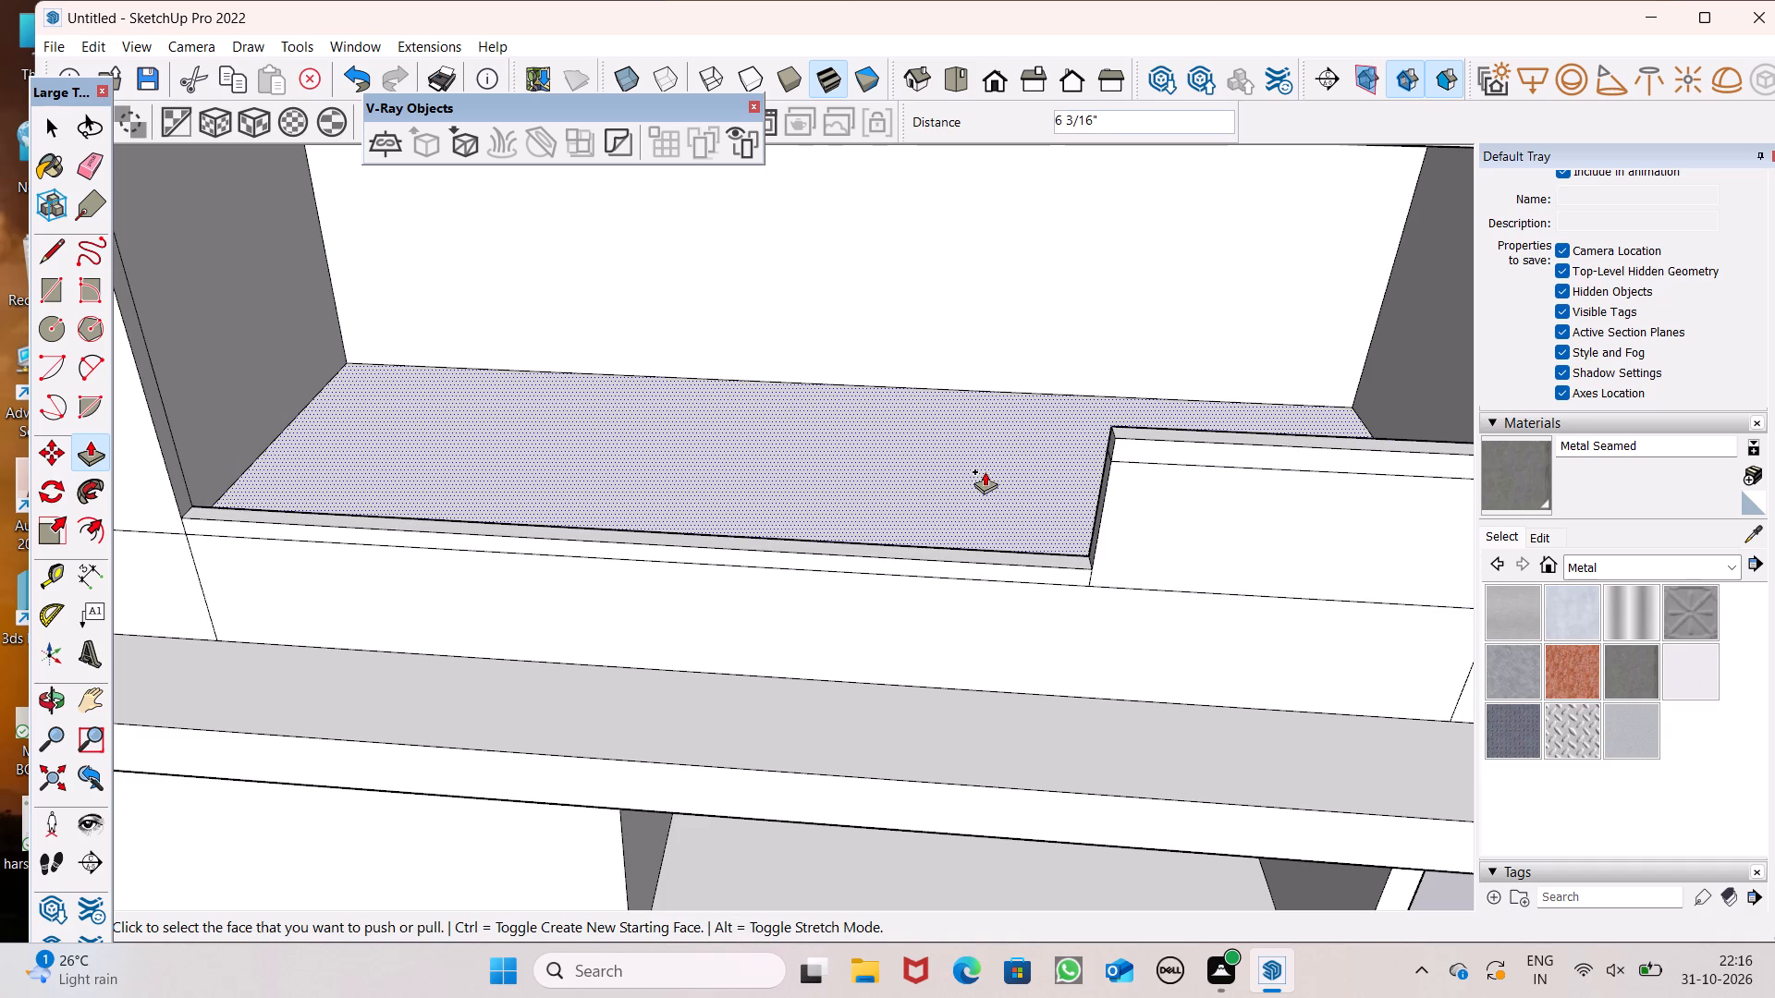
pyautogui.press('space')
# Draw a thin rectangular strip about 20' long on the low parapet's top face, from the side wall to the taller block.
pyautogui.scroll(-2, 927, 562)
pyautogui.moveTo(940, 573); pyautogui.dragTo(964, 670, button='middle')
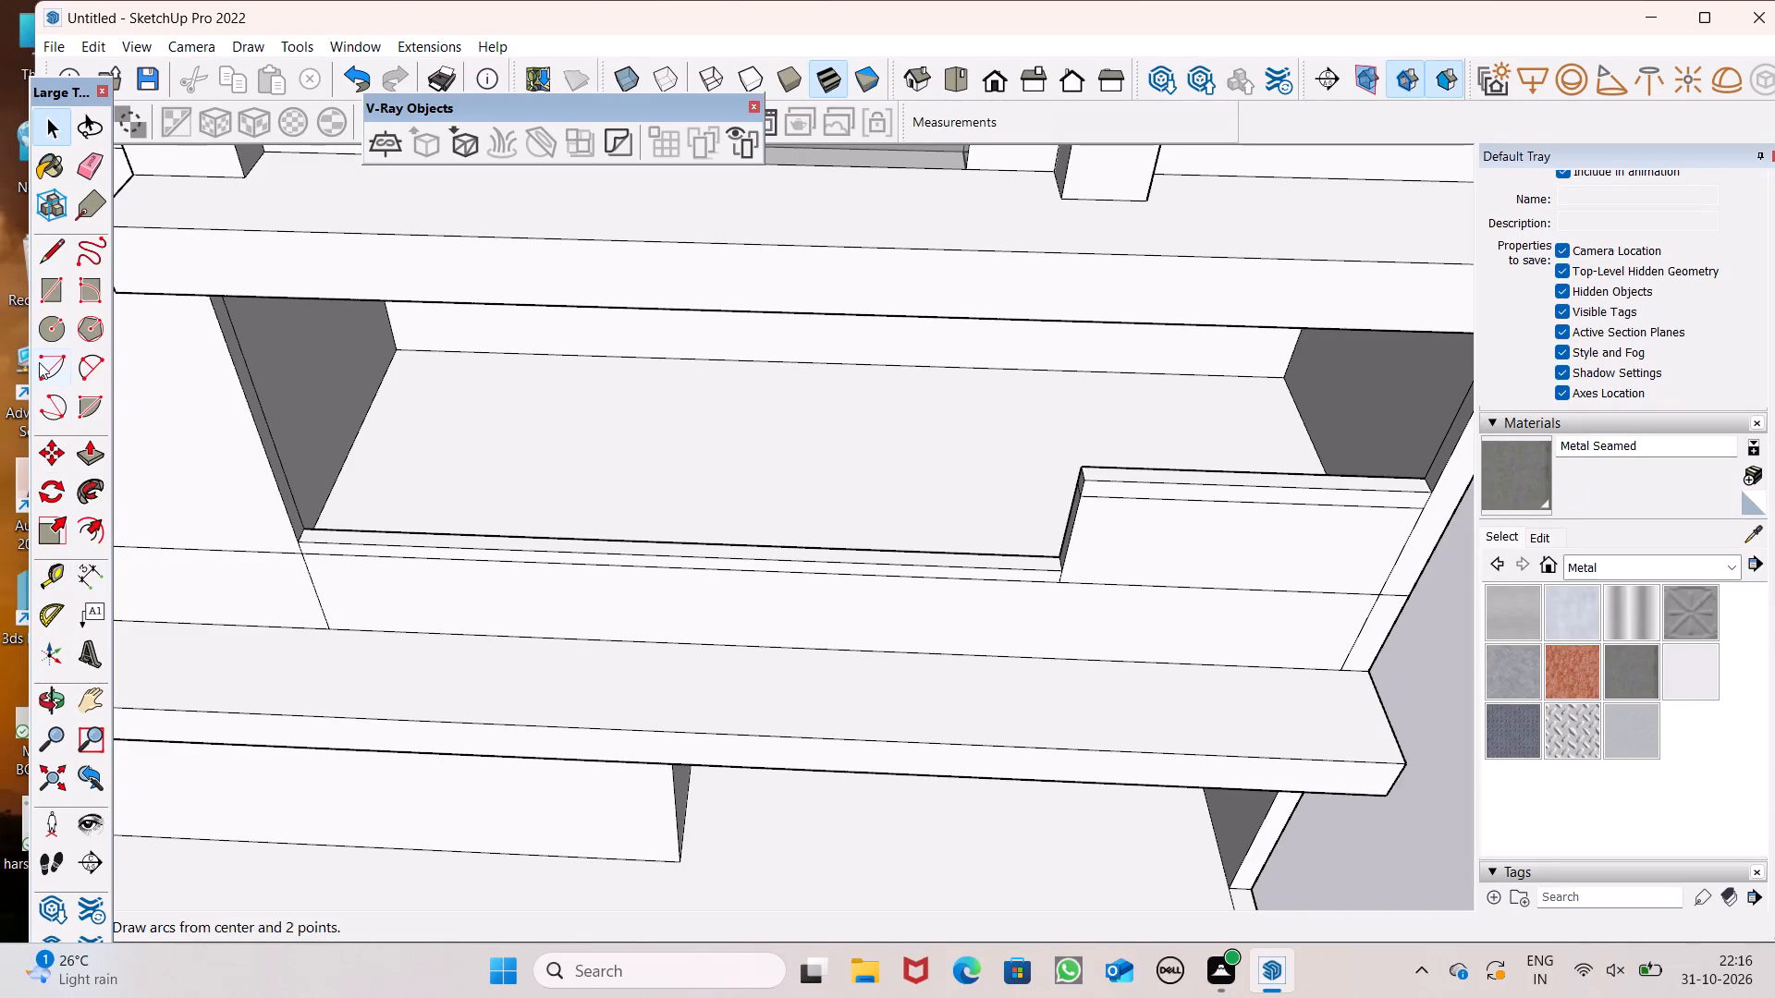
pyautogui.click(56, 284)
pyautogui.moveTo(539, 554); pyautogui.dragTo(539, 620, button='middle')
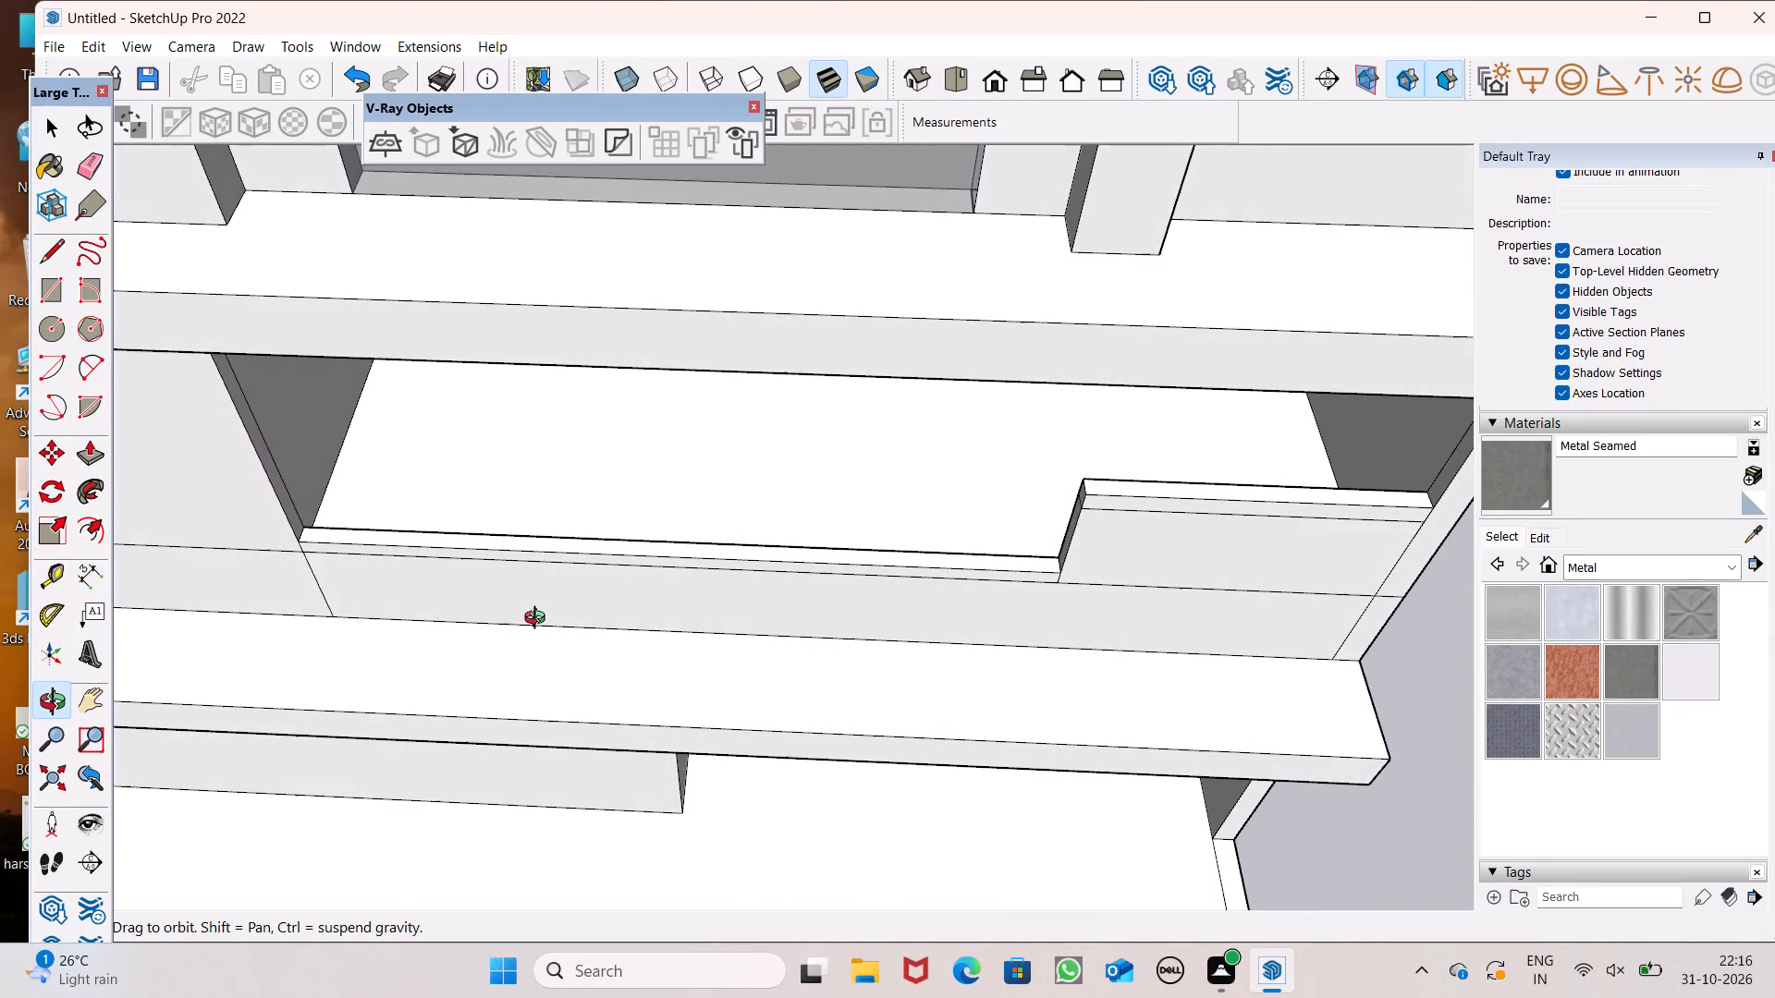
pyautogui.moveTo(539, 620); pyautogui.dragTo(538, 620, button='middle')
pyautogui.scroll(6, 419, 530)
pyautogui.scroll(6, 233, 528)
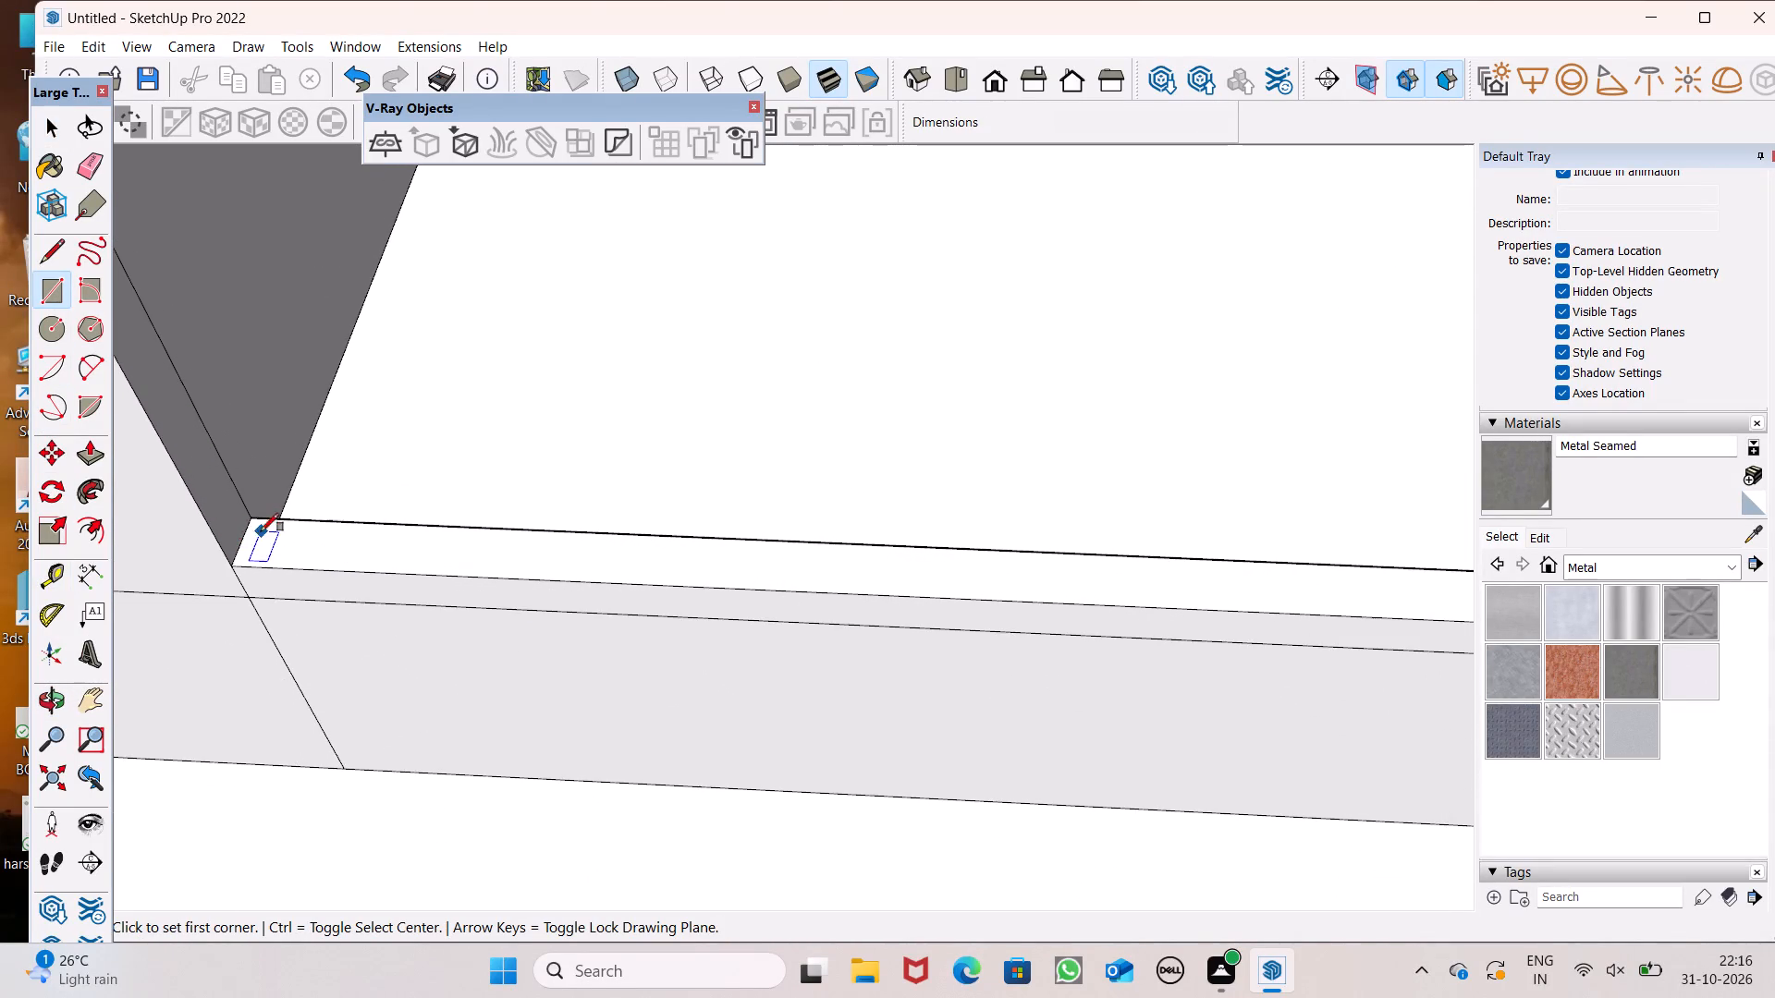
pyautogui.scroll(6, 249, 536)
pyautogui.click(251, 526)
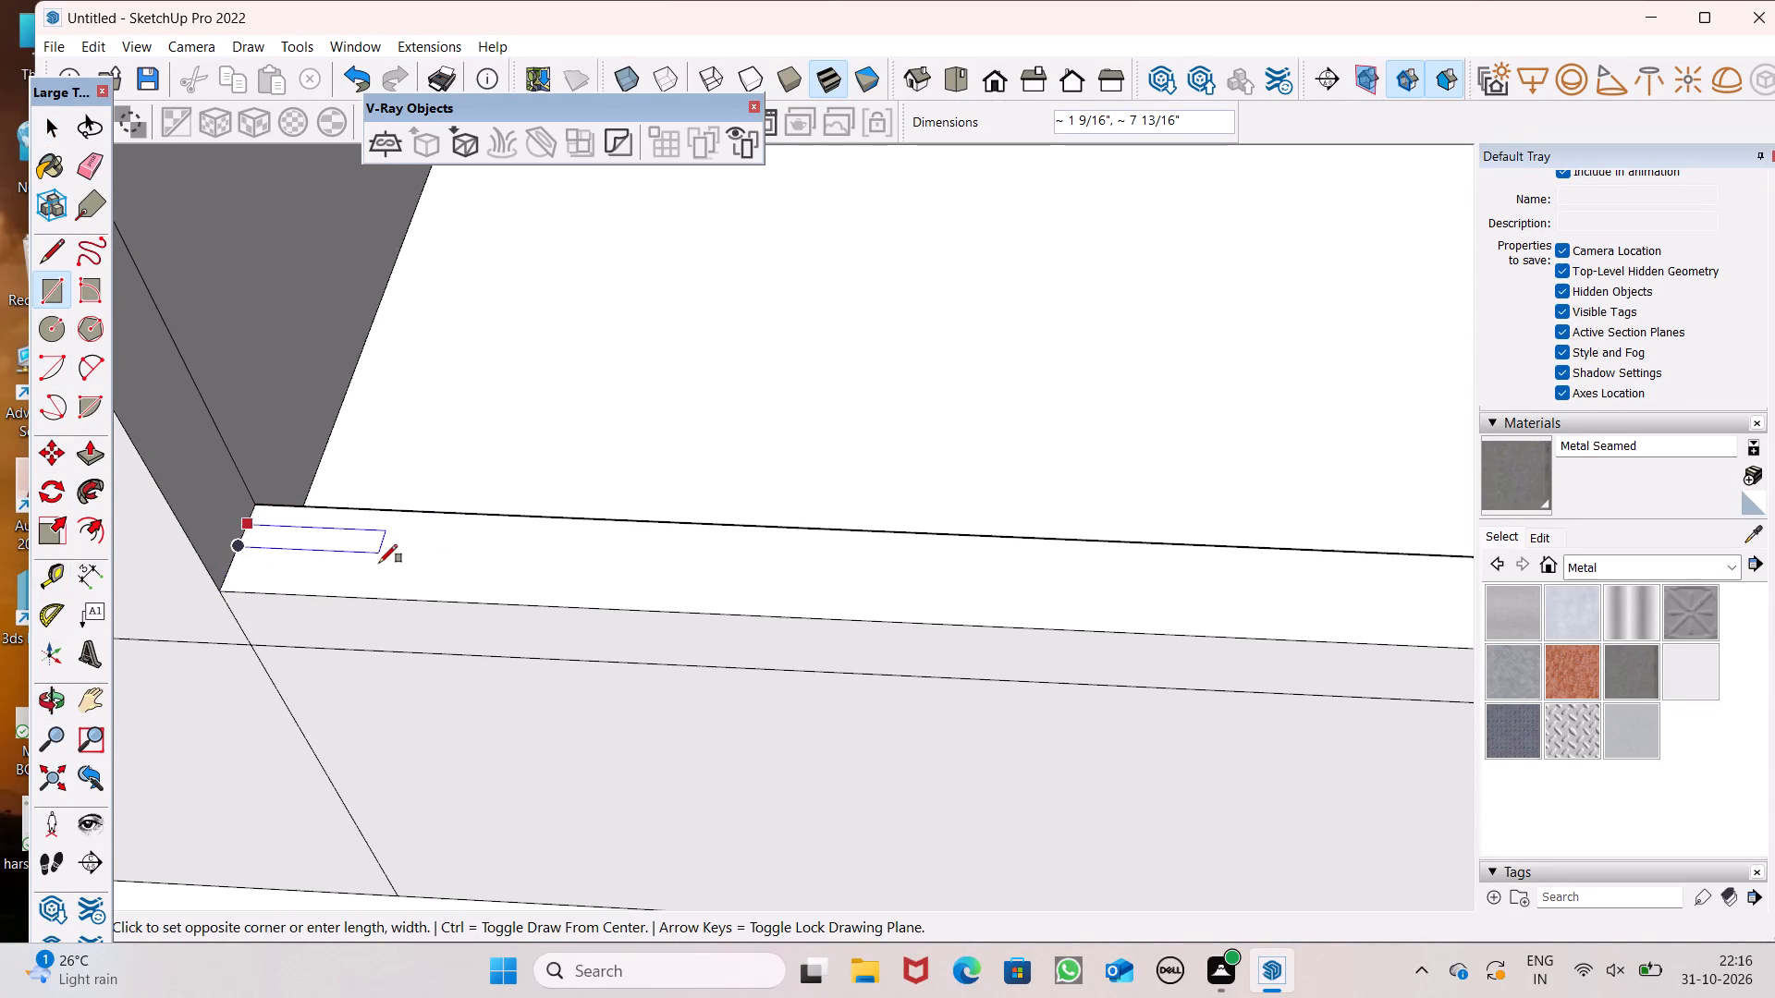
pyautogui.scroll(-11, 379, 563)
pyautogui.scroll(-4, 850, 581)
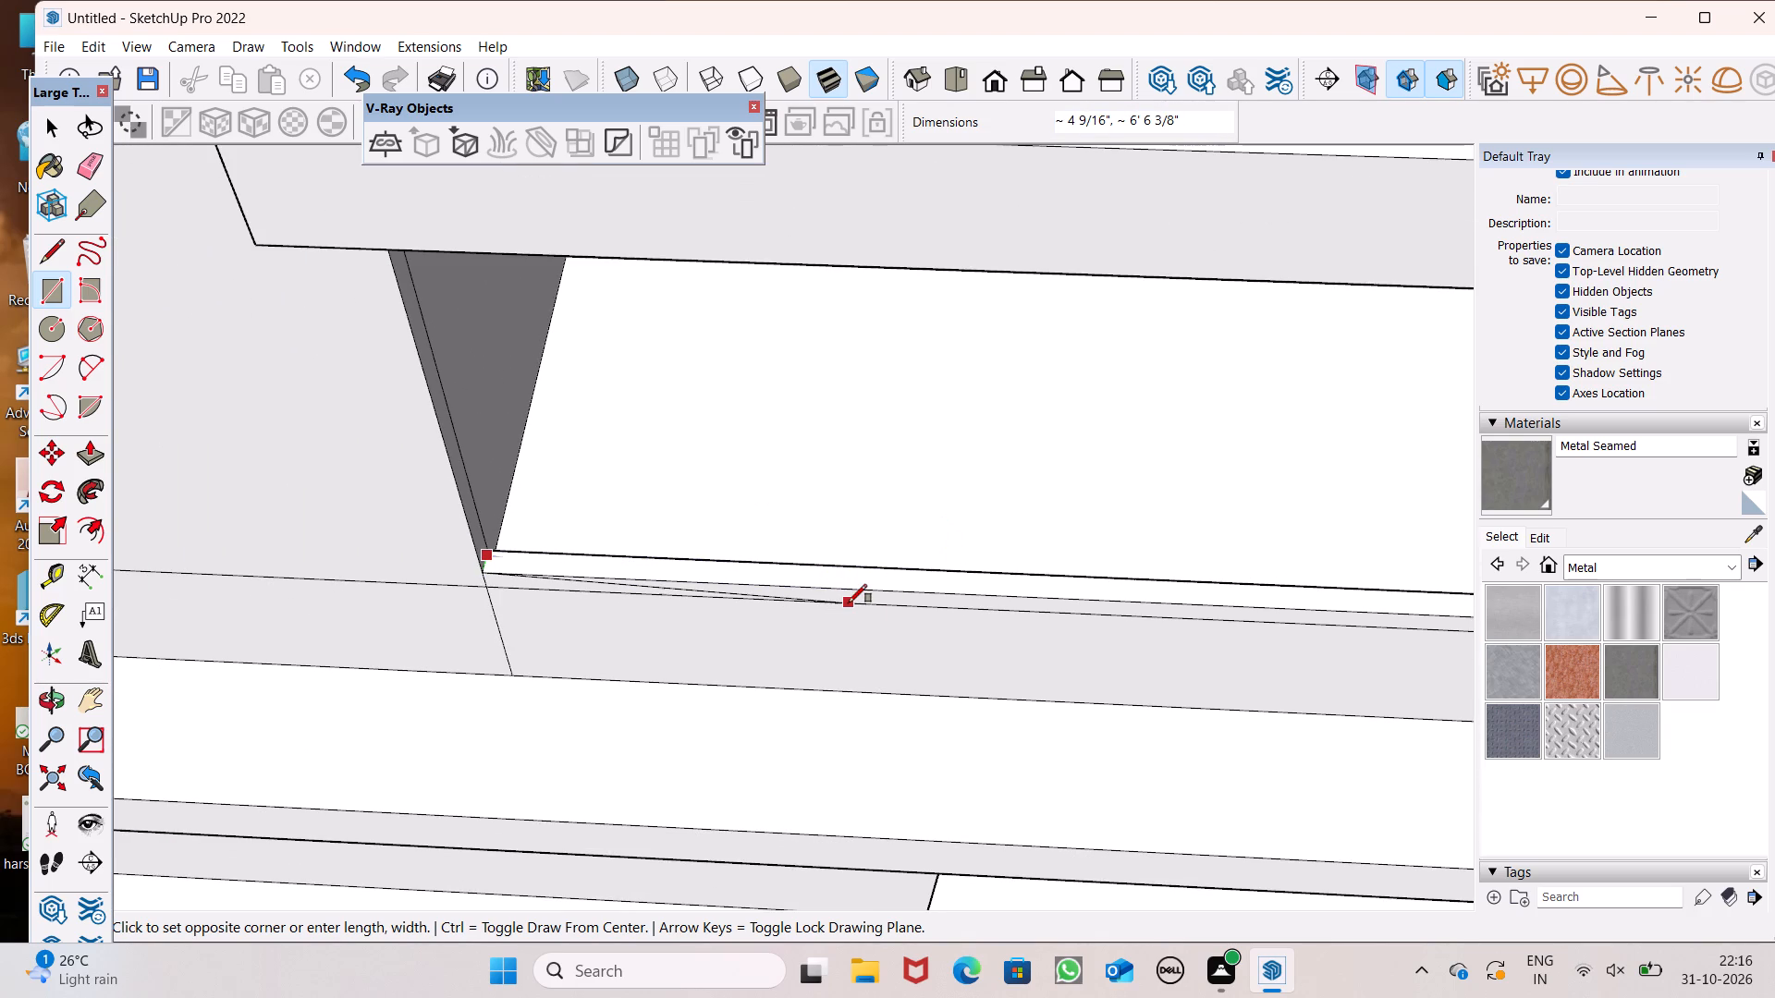
pyautogui.scroll(-6, 741, 546)
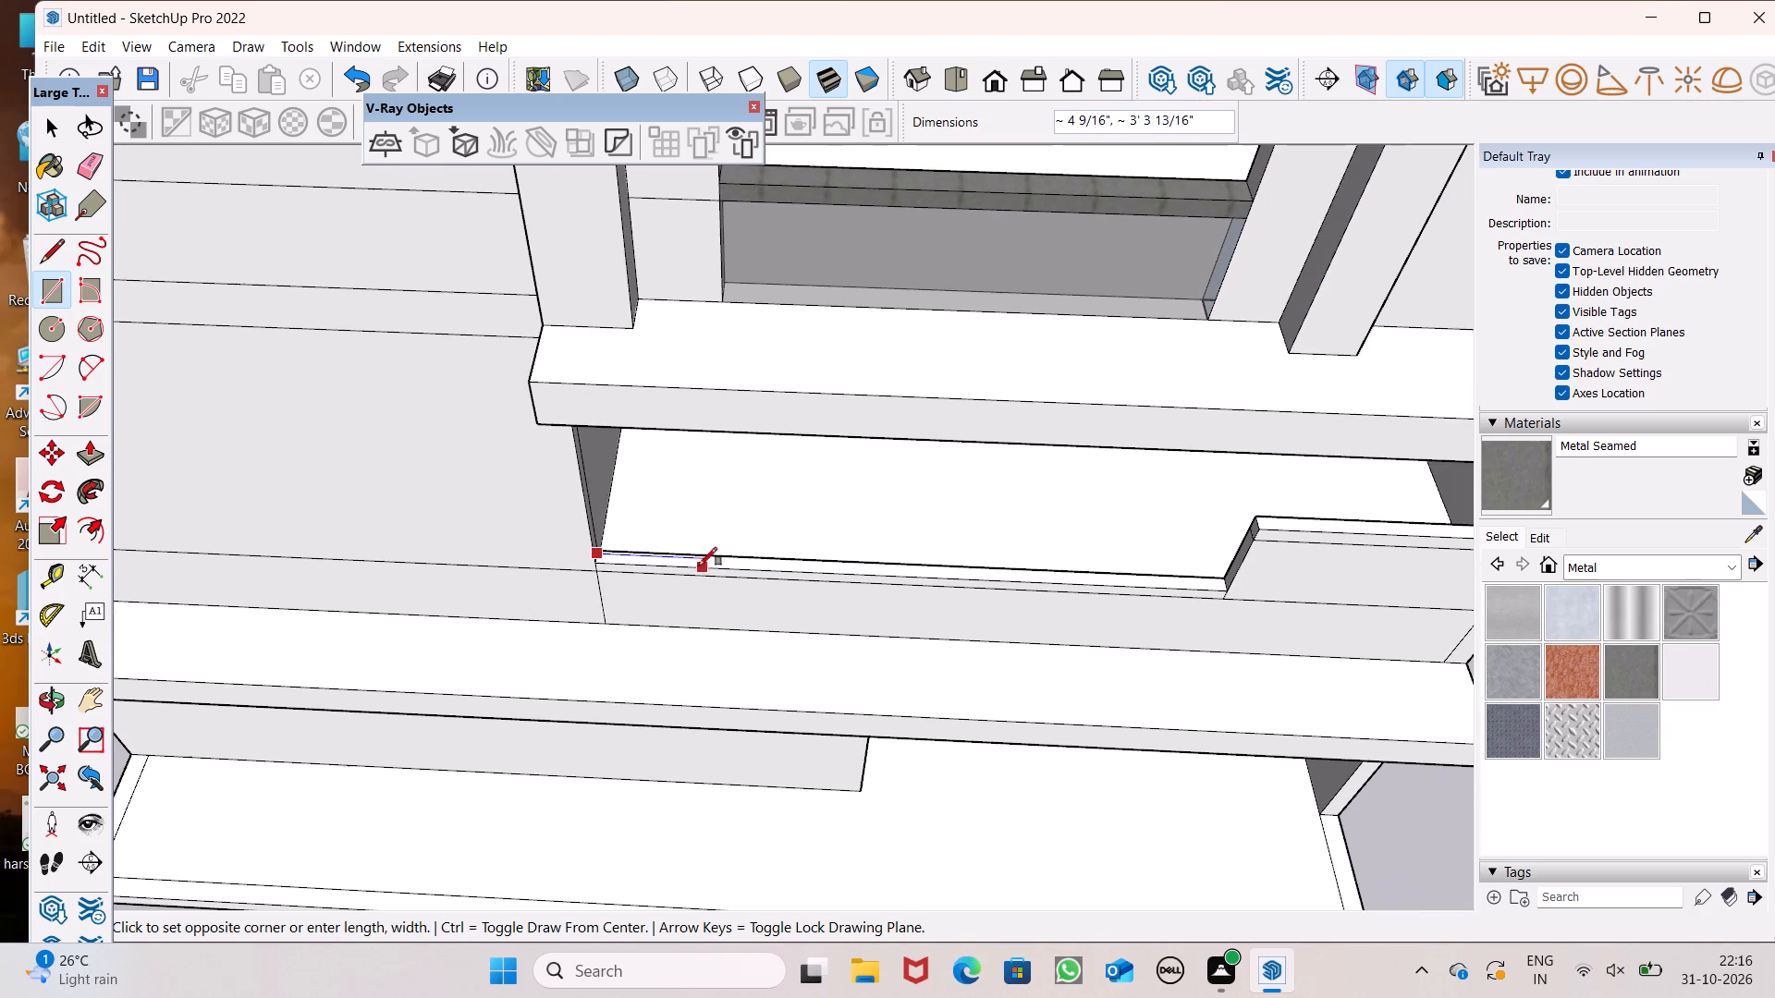
pyautogui.scroll(6, 1200, 594)
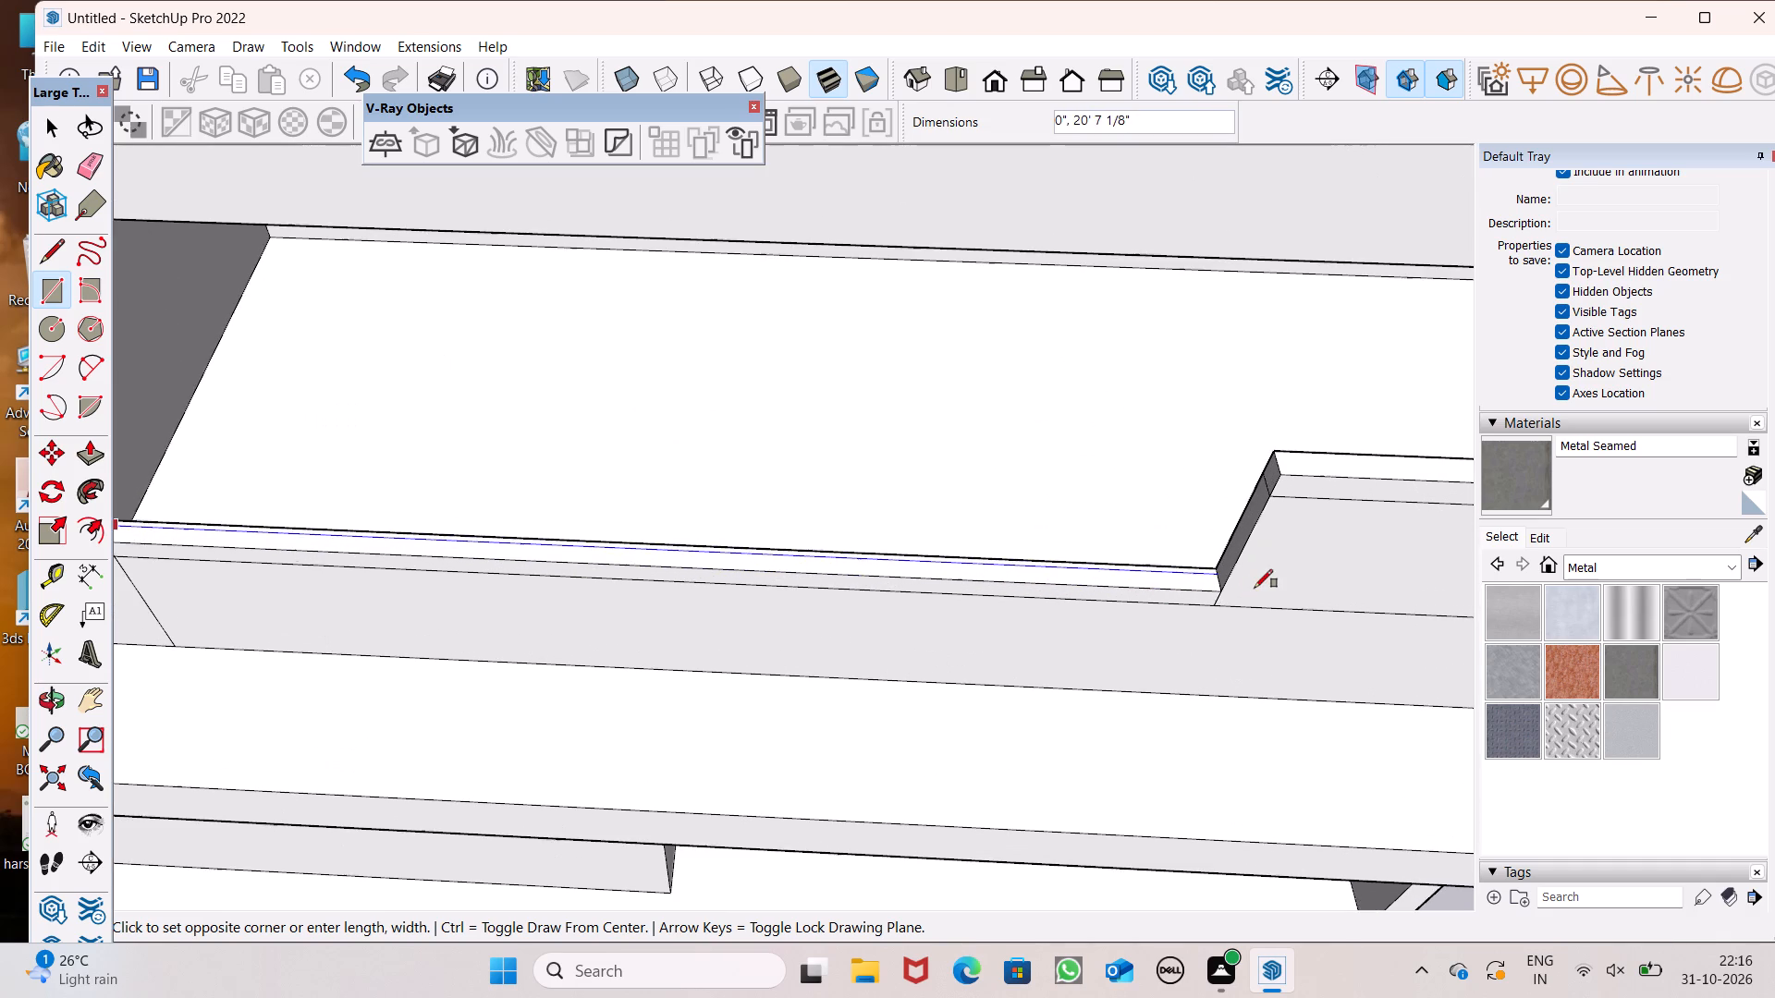
pyautogui.scroll(13, 1200, 581)
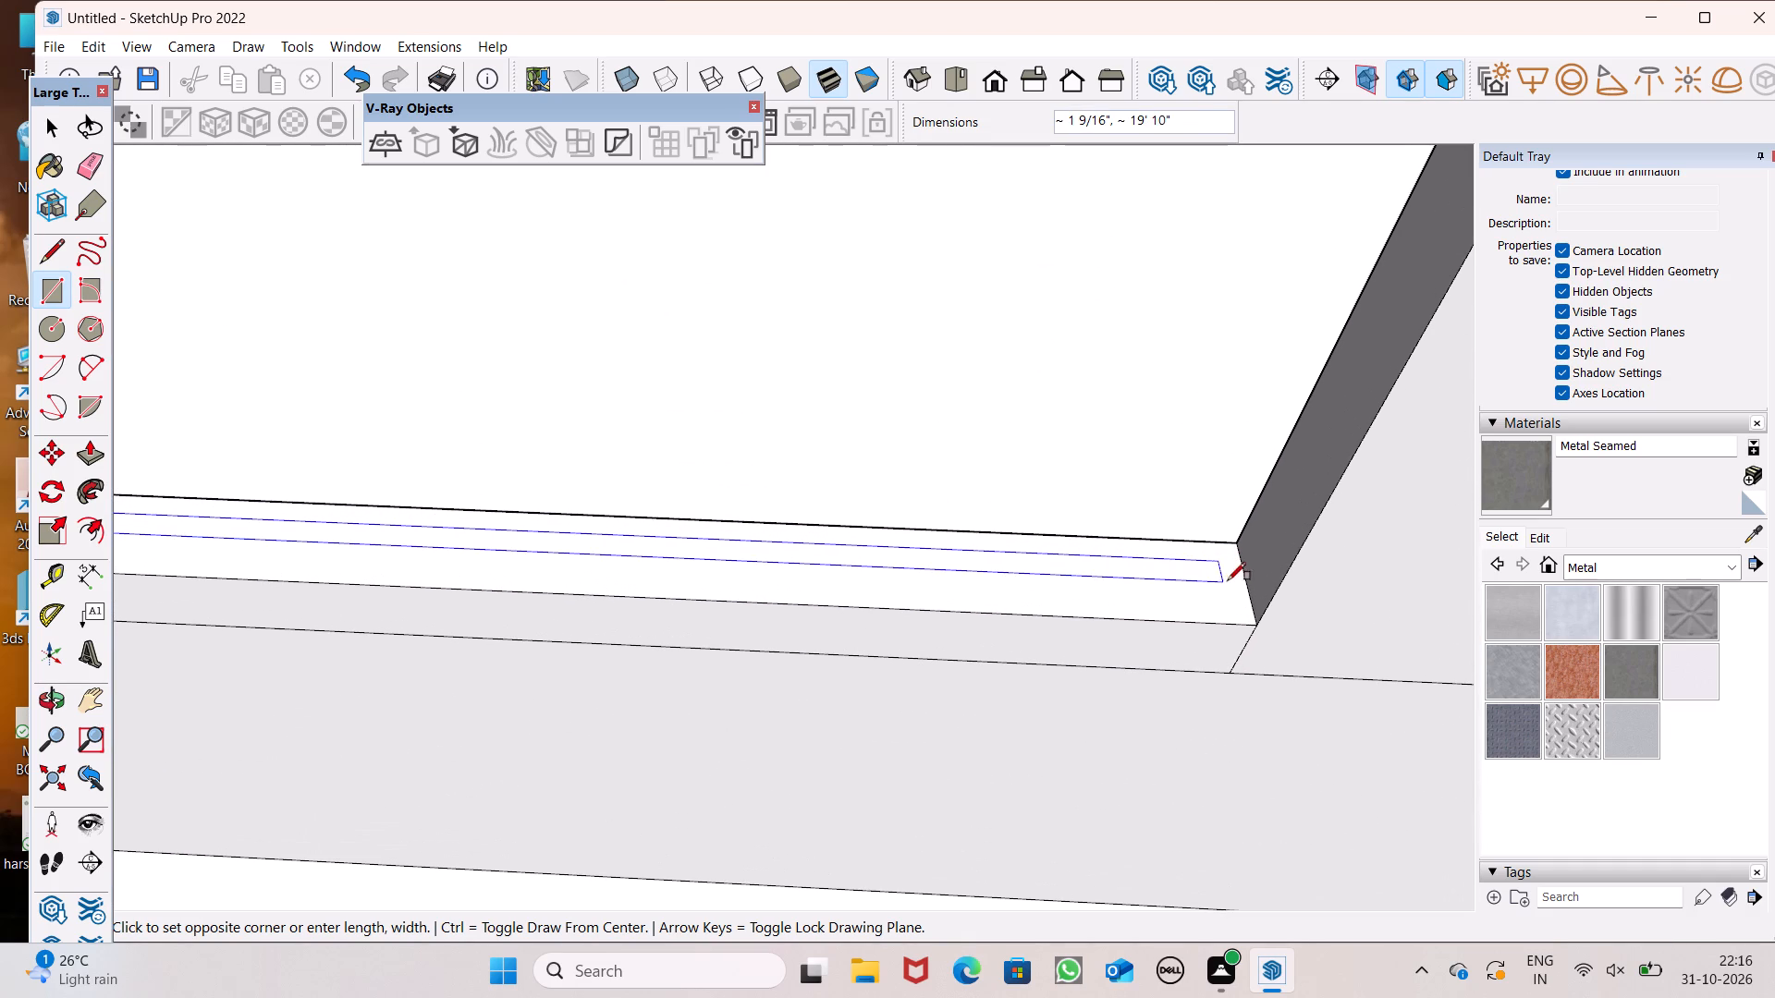
pyautogui.click(1241, 575)
pyautogui.scroll(-5, 1187, 532)
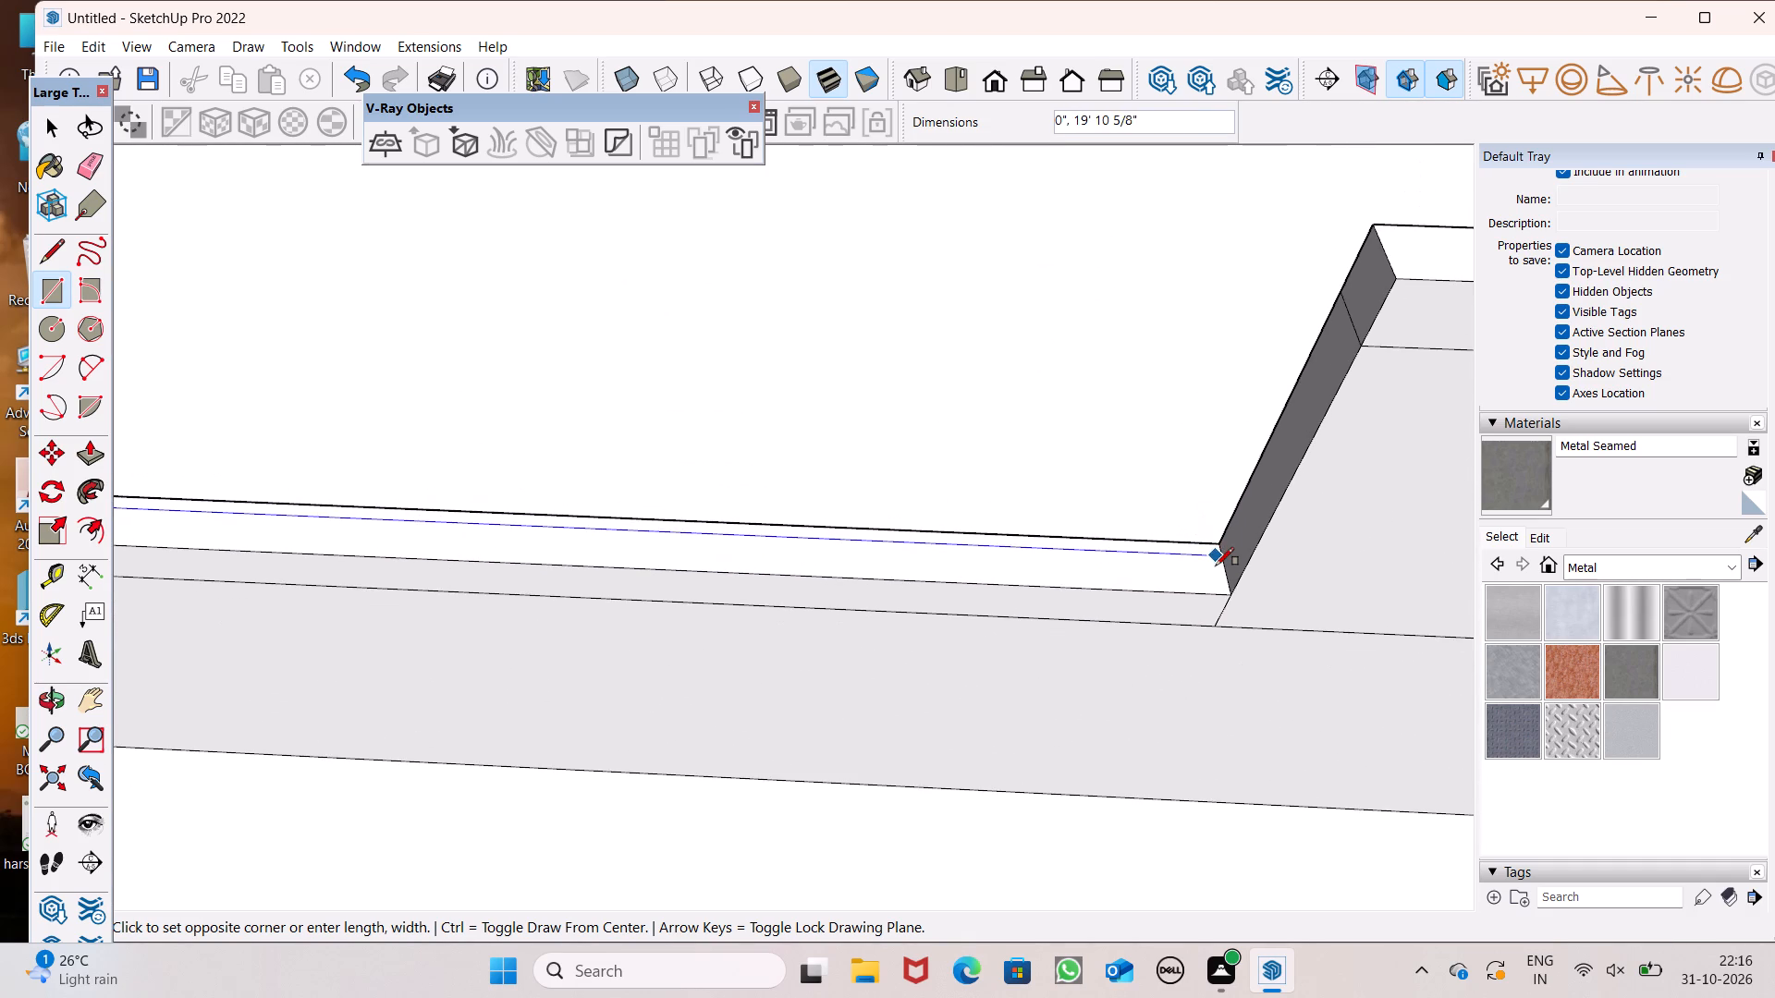
pyautogui.scroll(12, 1216, 566)
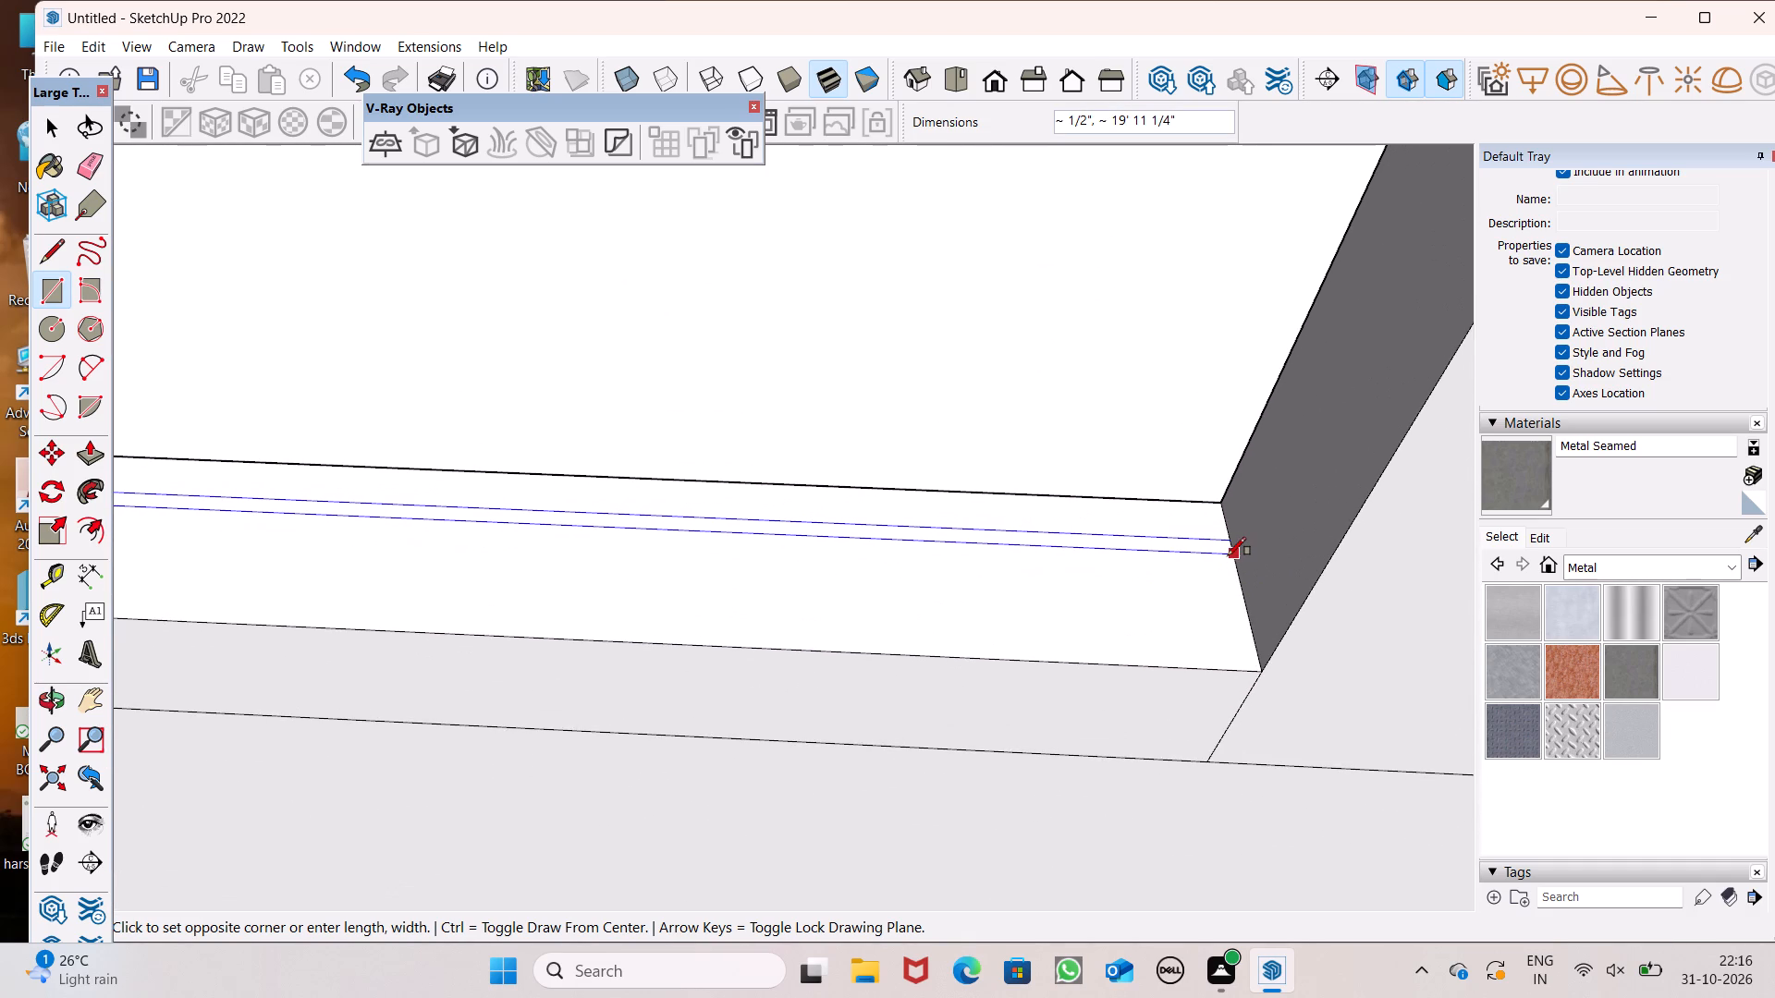
pyautogui.click(1230, 564)
pyautogui.scroll(-7, 1231, 568)
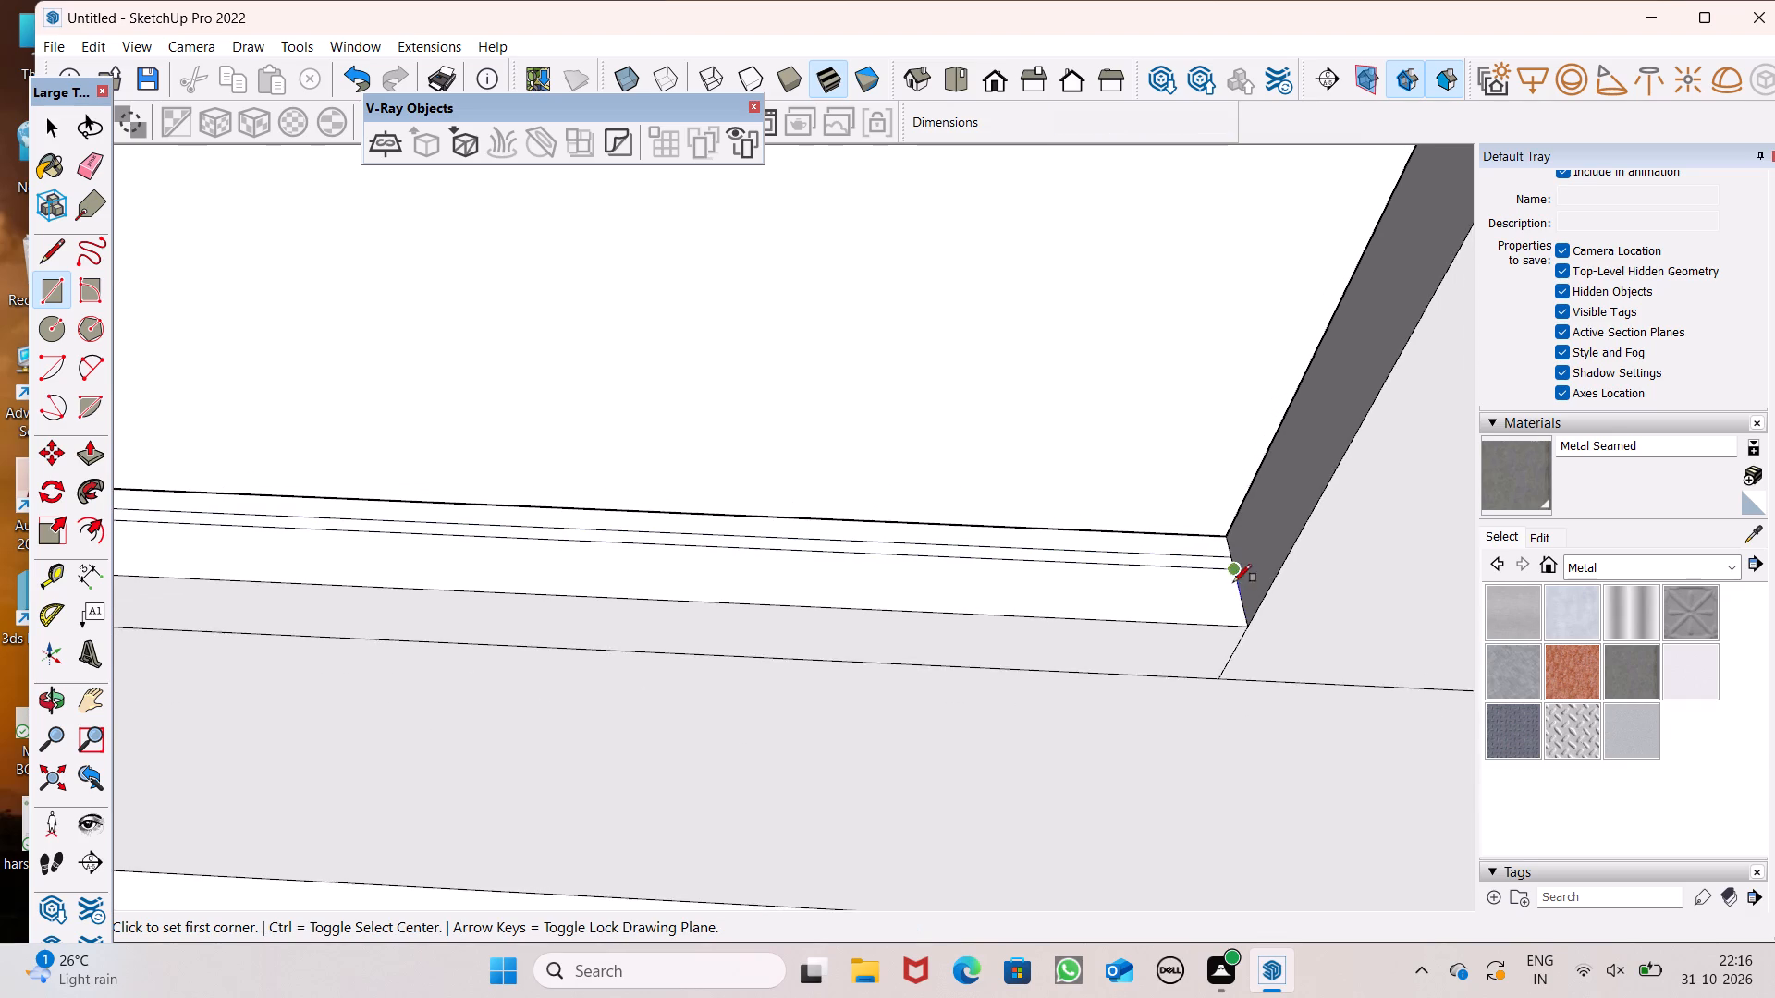
pyautogui.scroll(-5, 1233, 582)
pyautogui.press('space')
pyautogui.scroll(-10, 1239, 587)
pyautogui.scroll(-2, 1144, 597)
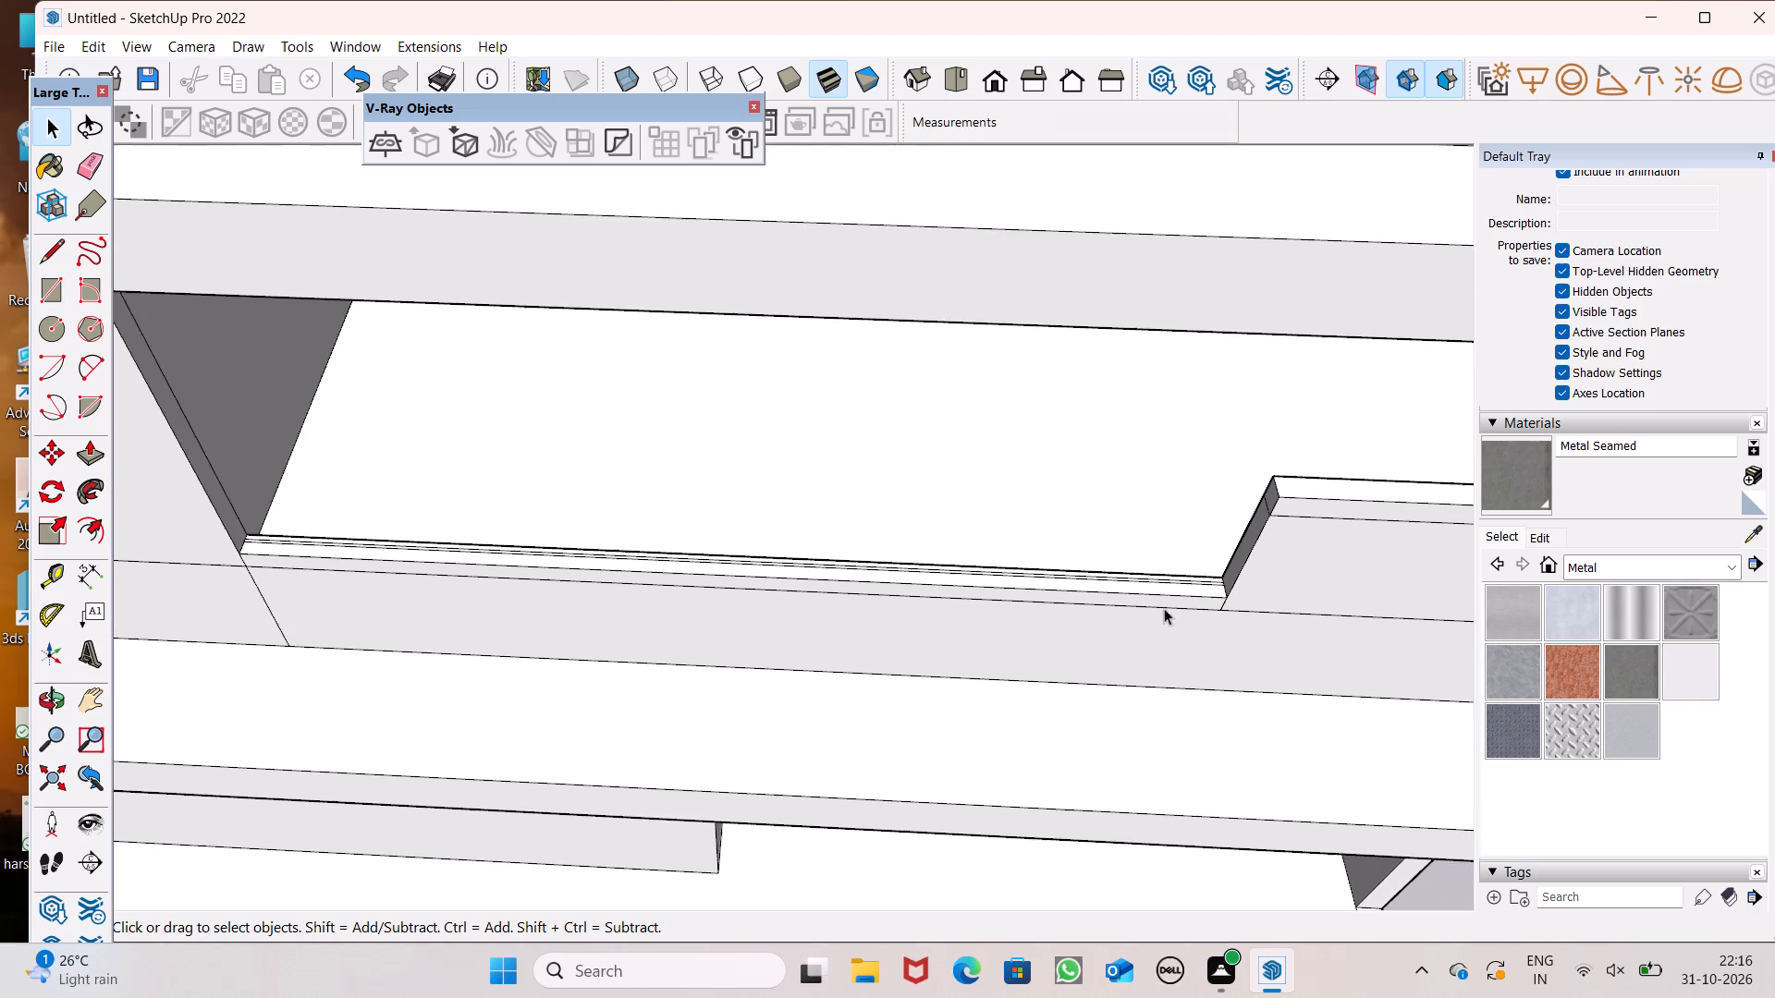
pyautogui.scroll(7, 1221, 539)
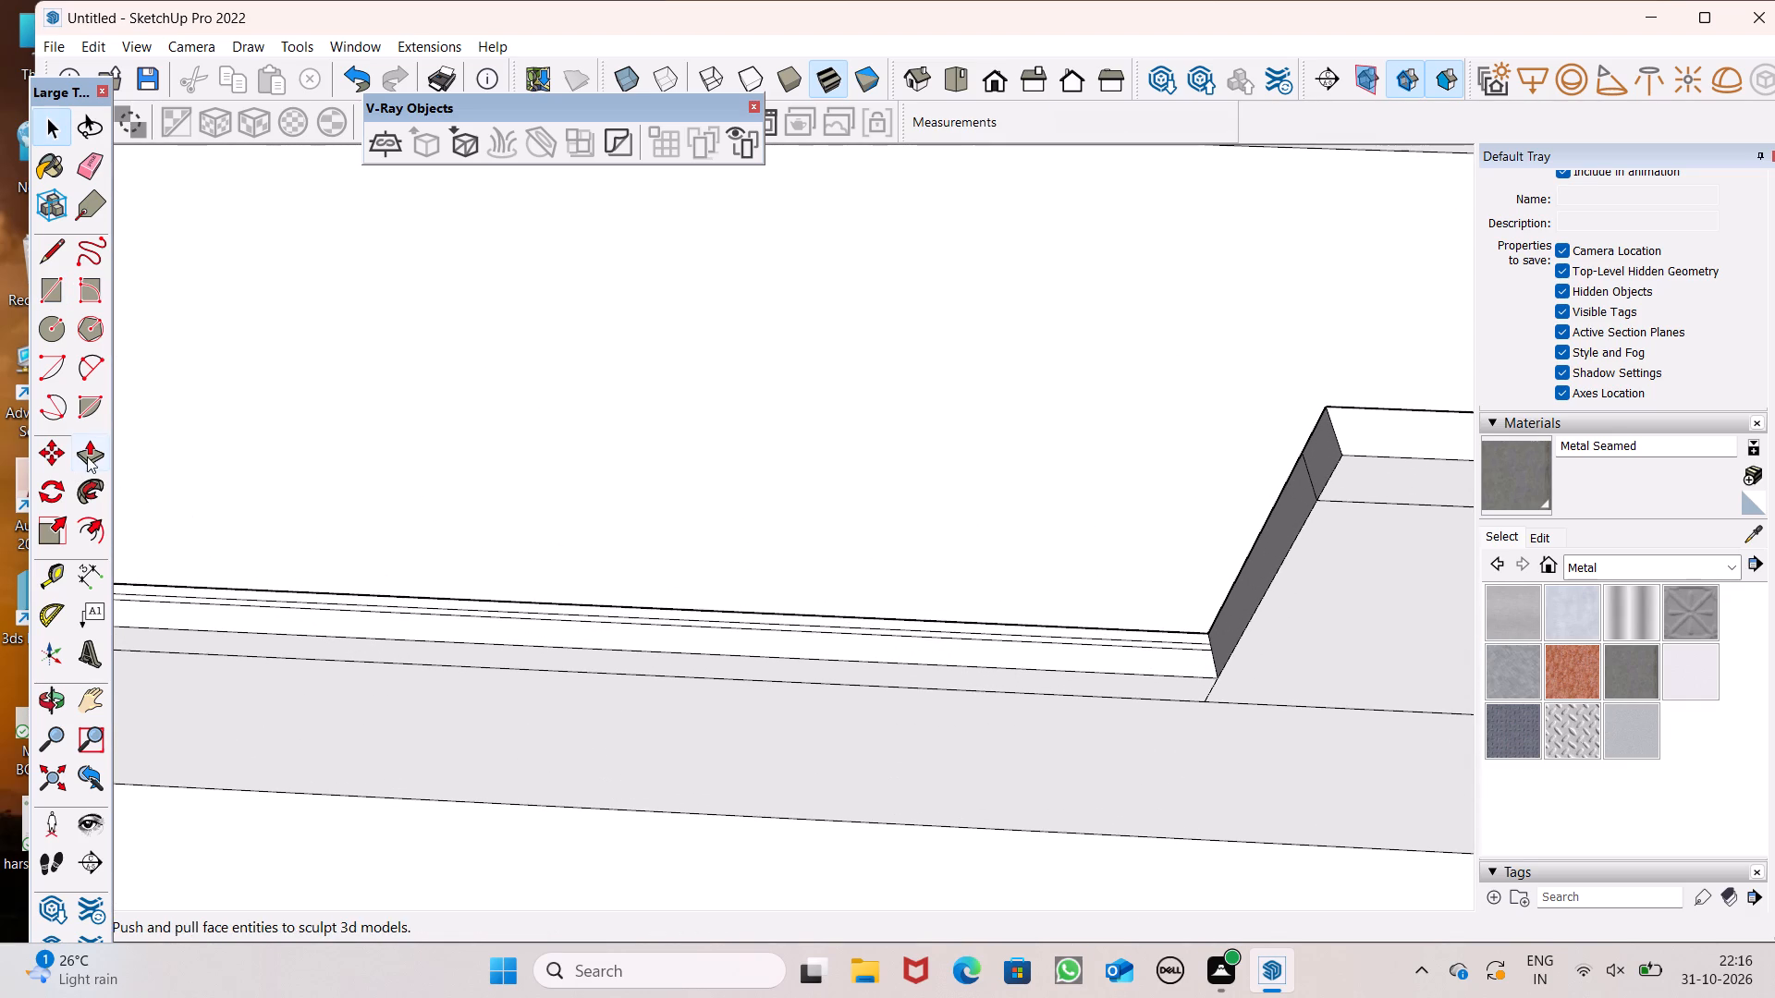
# Push/Pull the thin strip on the low parapet's top up about 3' 1 1/16" to form an upright railing panel.
pyautogui.click(88, 456)
pyautogui.scroll(4, 1191, 512)
pyautogui.scroll(-4, 1235, 647)
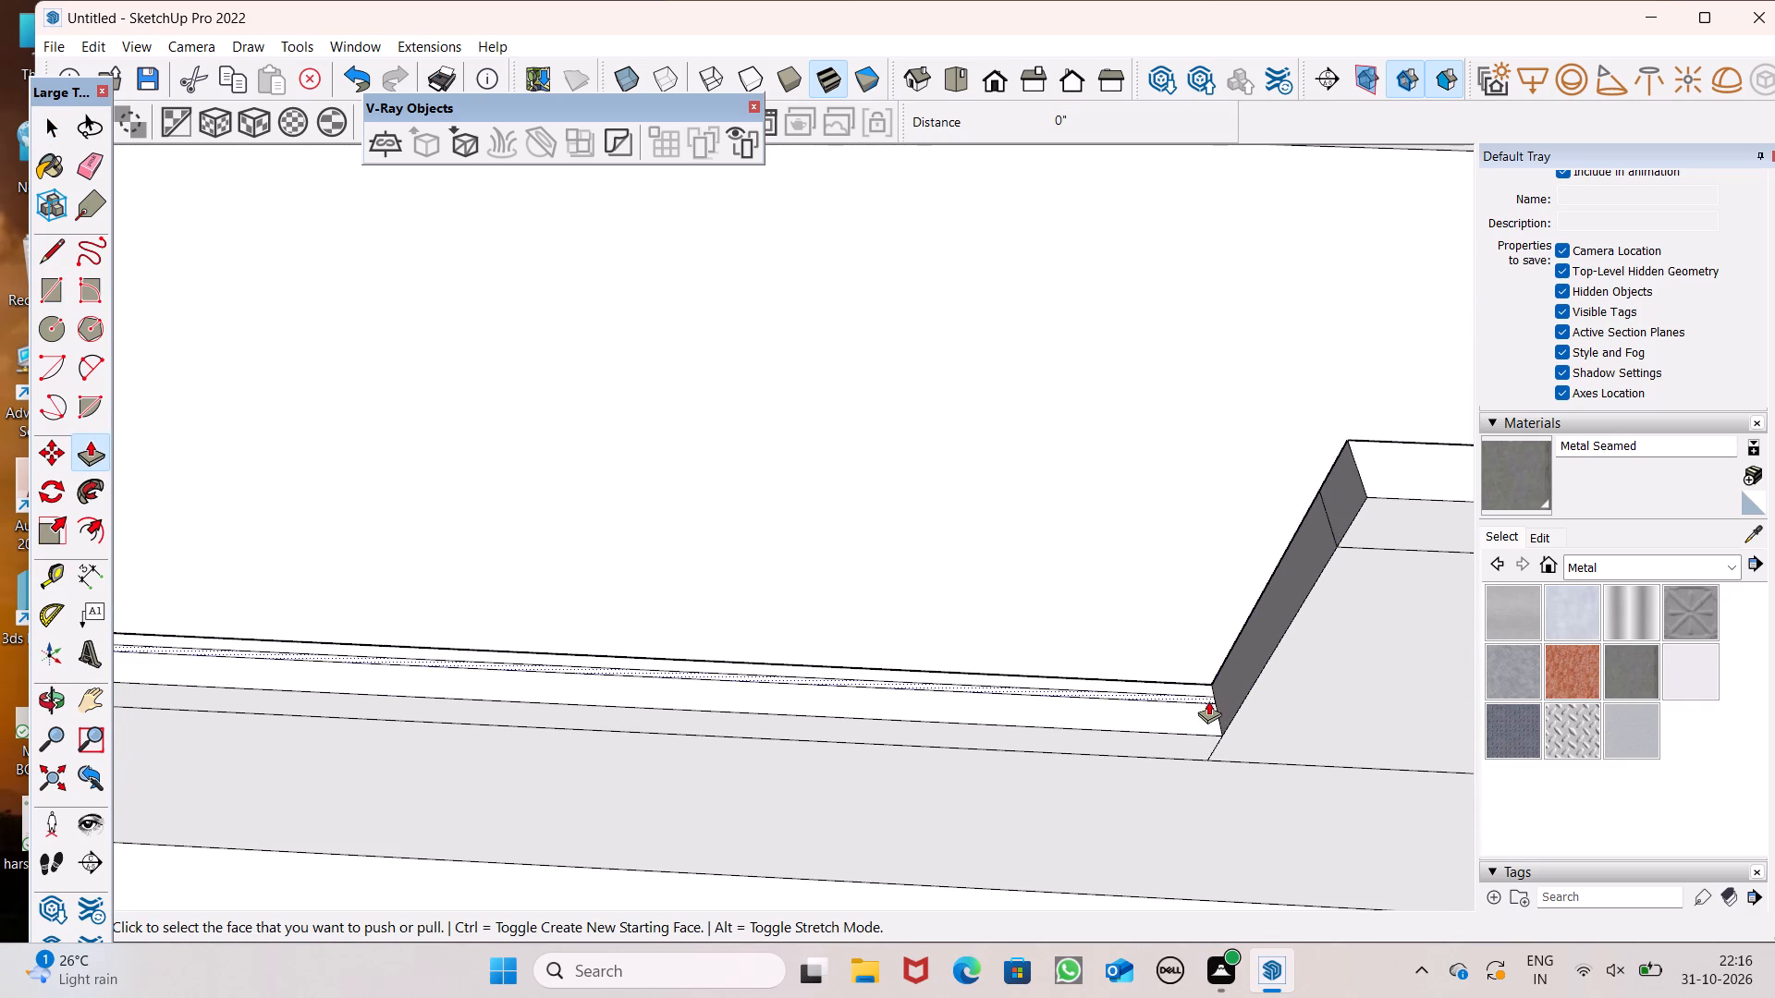
pyautogui.moveTo(1201, 700); pyautogui.dragTo(1356, 492)
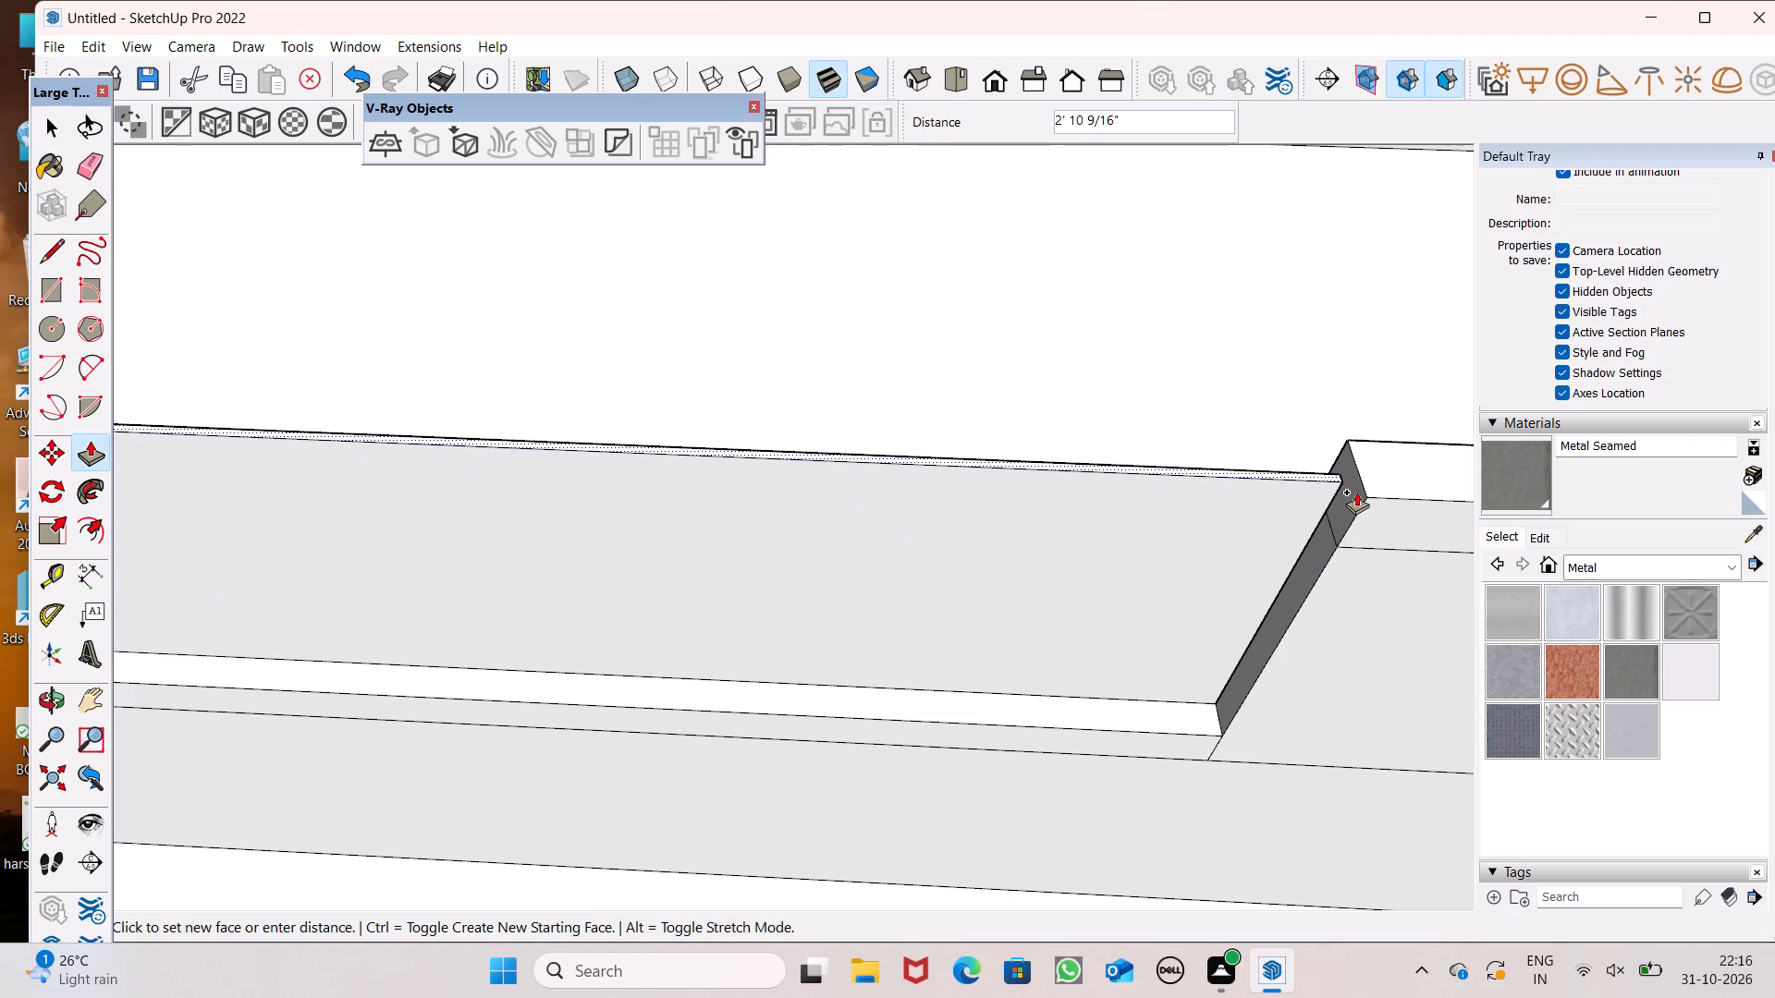
pyautogui.moveTo(1356, 492); pyautogui.dragTo(1360, 482)
pyautogui.scroll(-1, 1070, 496)
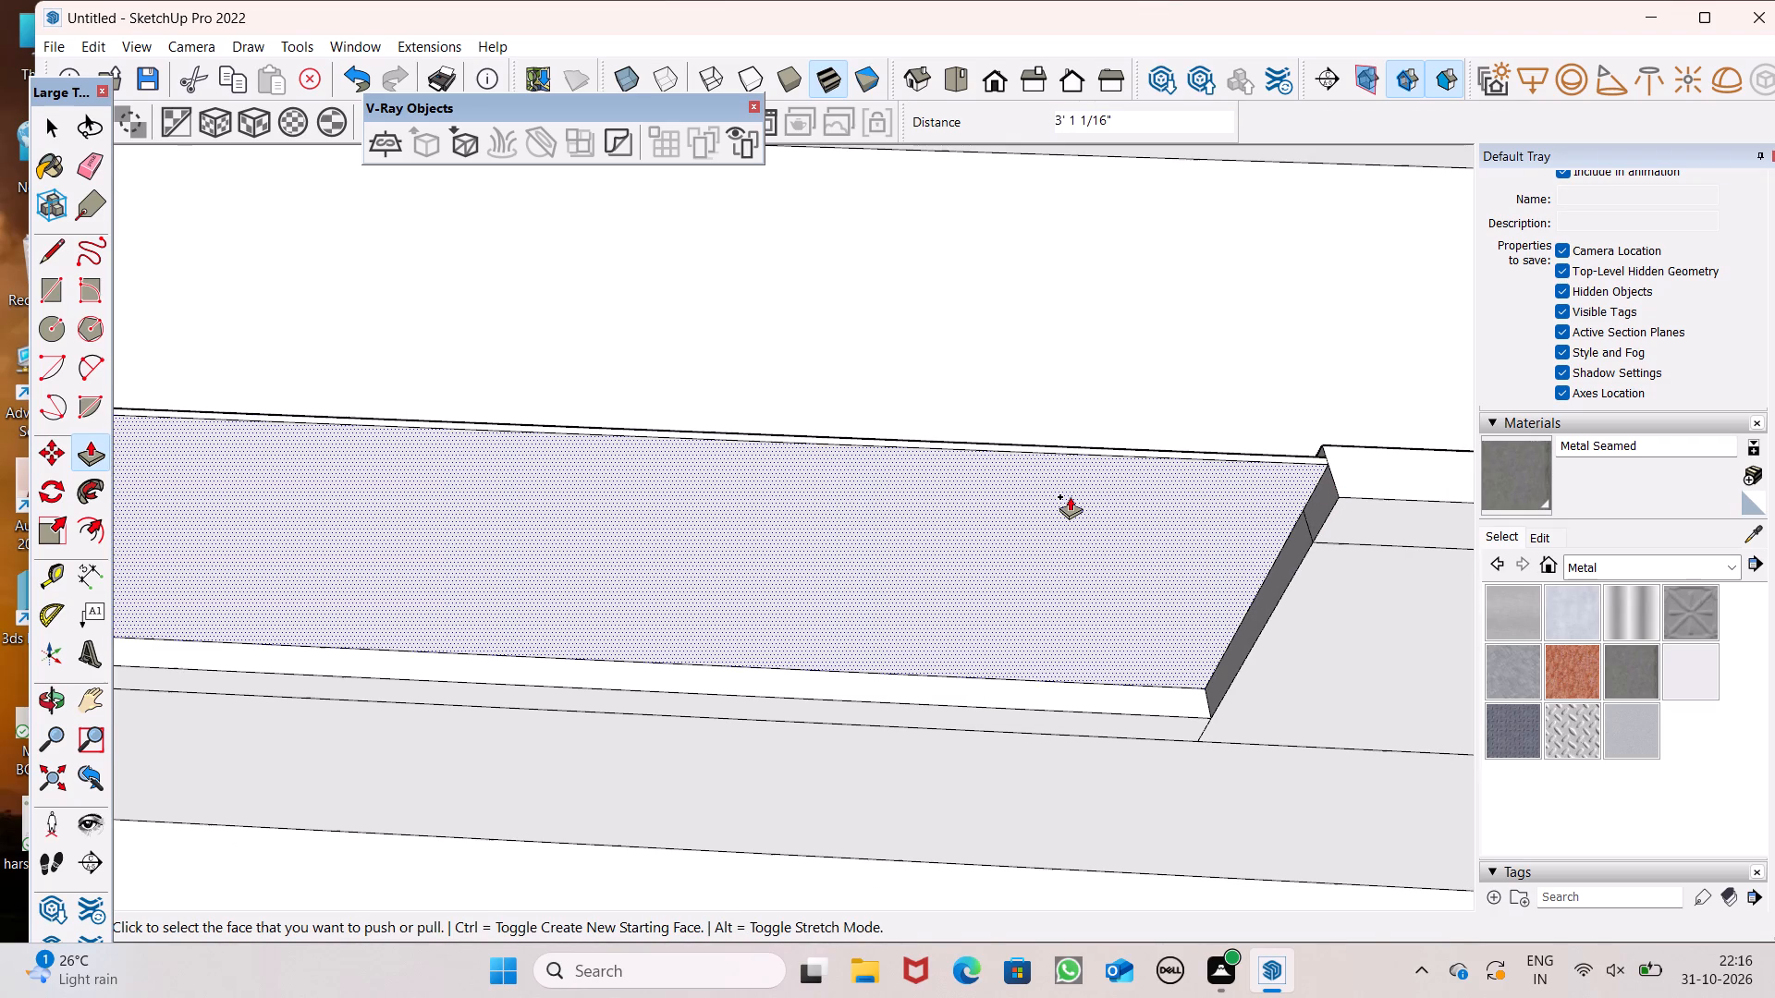
pyautogui.scroll(-1, 961, 509)
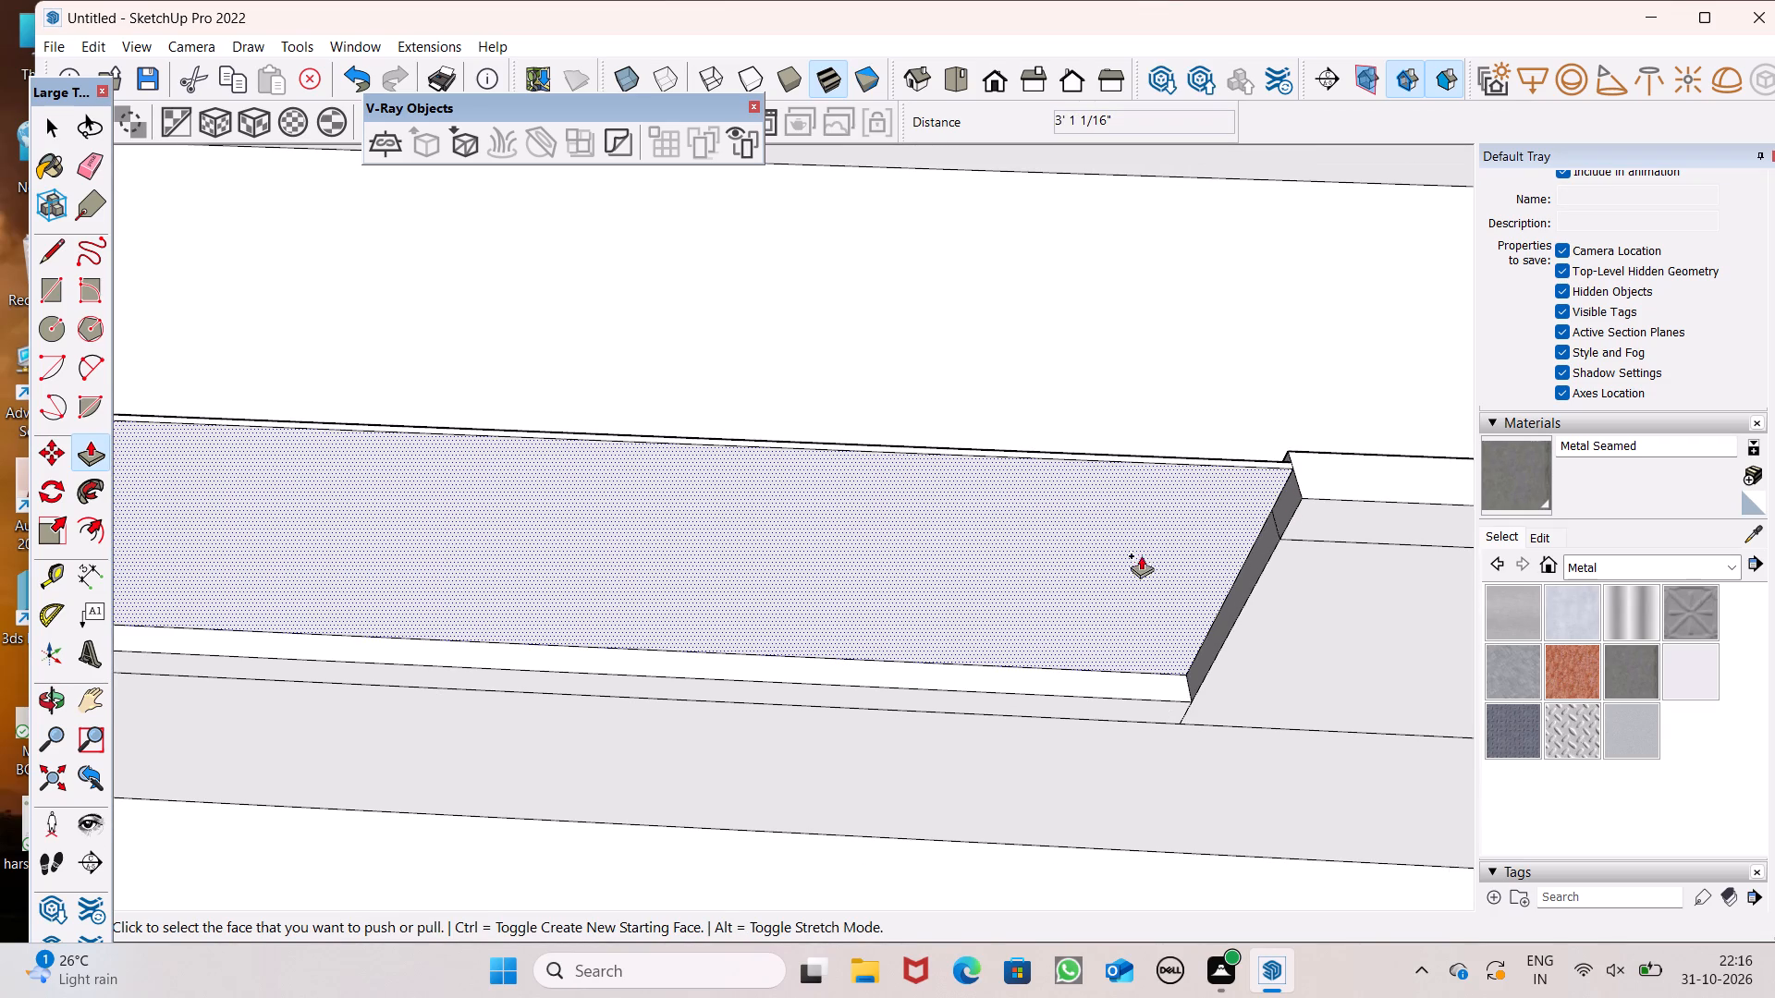
pyautogui.moveTo(1147, 555); pyautogui.dragTo(1215, 471, button='middle')
# Paint the railing panel's narrow top face with the Metal Seamed material.
pyautogui.click(1536, 471)
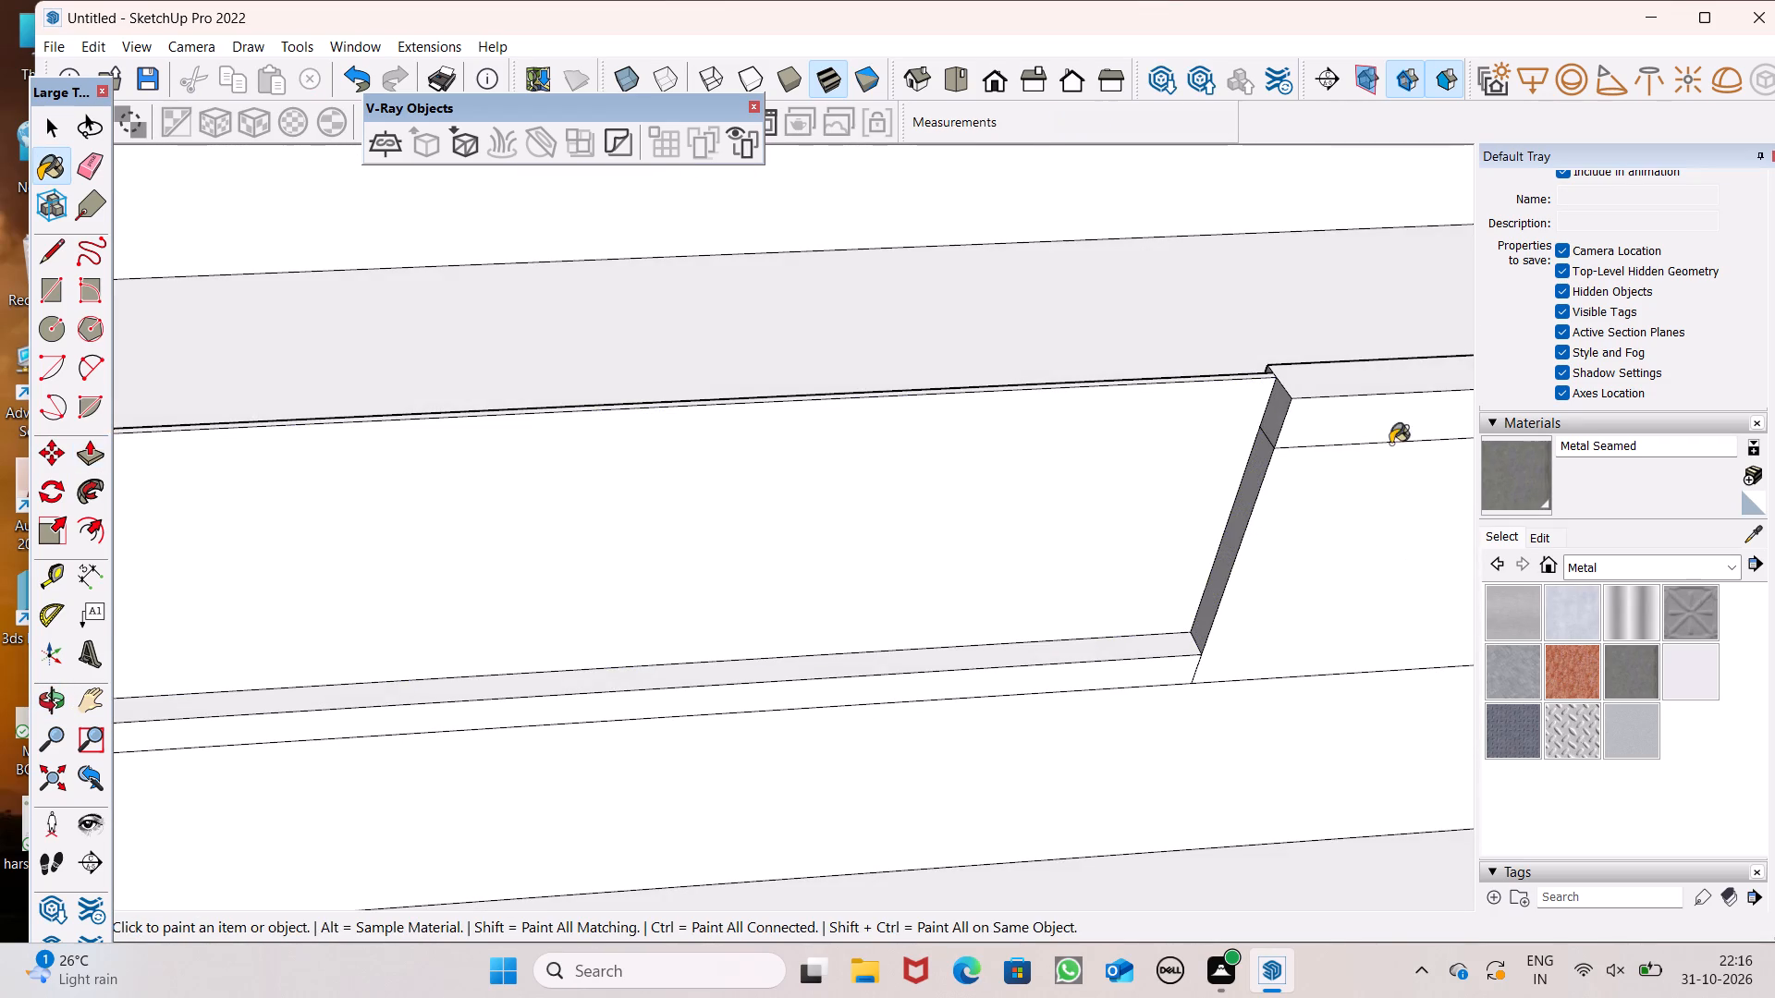
pyautogui.scroll(7, 1283, 427)
pyautogui.click(1181, 347)
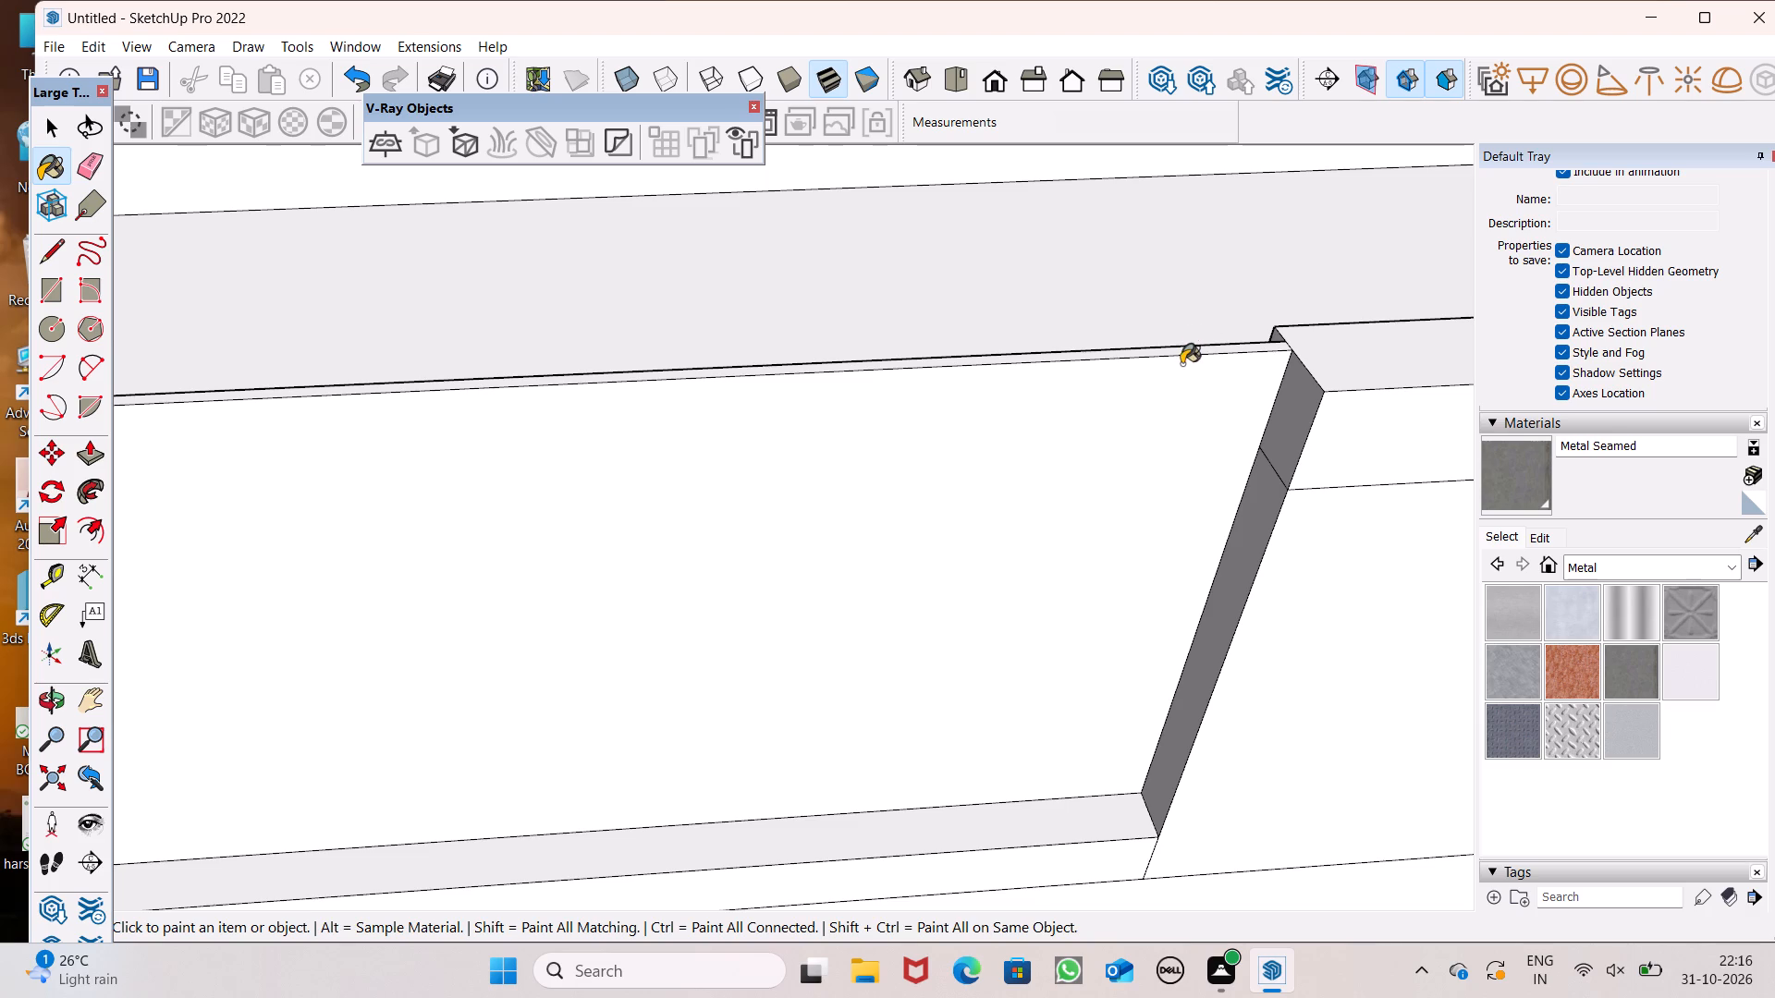
pyautogui.scroll(1, 1221, 382)
pyautogui.moveTo(1221, 382); pyautogui.dragTo(1132, 447, button='middle')
pyautogui.scroll(4, 1055, 405)
pyautogui.click(1011, 454)
pyautogui.scroll(-6, 1016, 469)
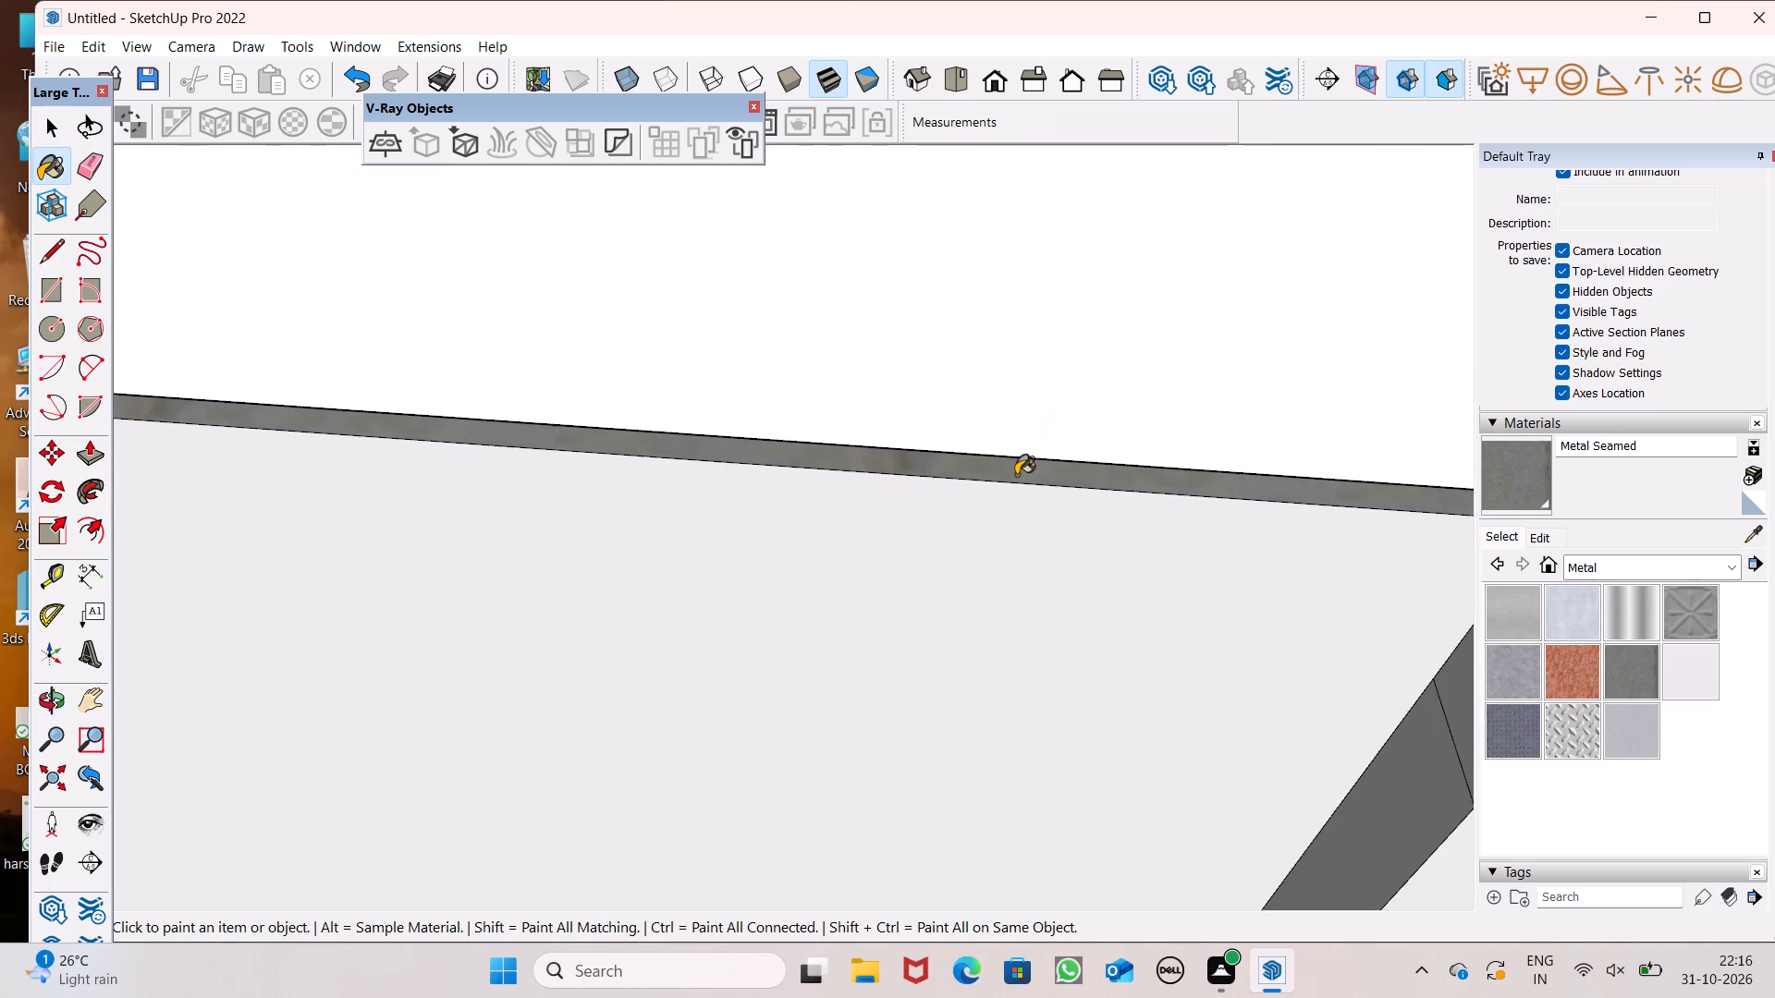
pyautogui.scroll(-8, 1016, 475)
pyautogui.moveTo(1050, 487); pyautogui.dragTo(1057, 414, button='middle')
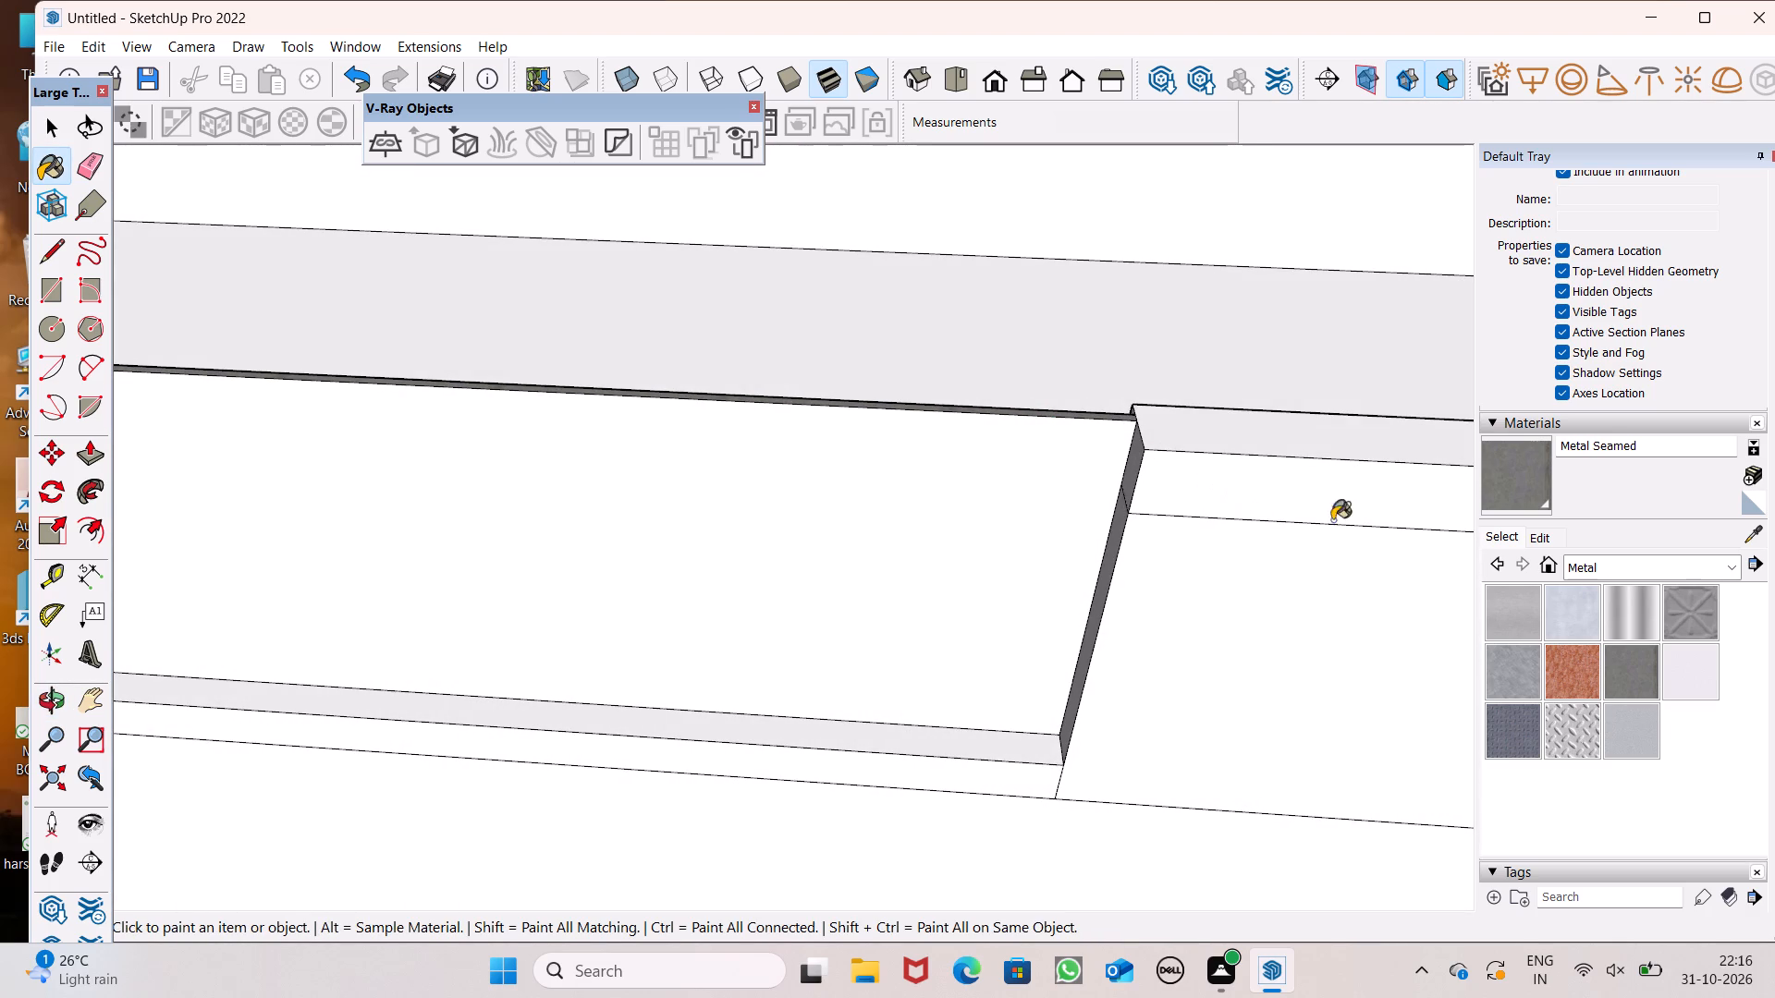
# Push/Pull the railing panel's metal-painted top face up slightly to form a thin handrail.
pyautogui.scroll(5, 914, 427)
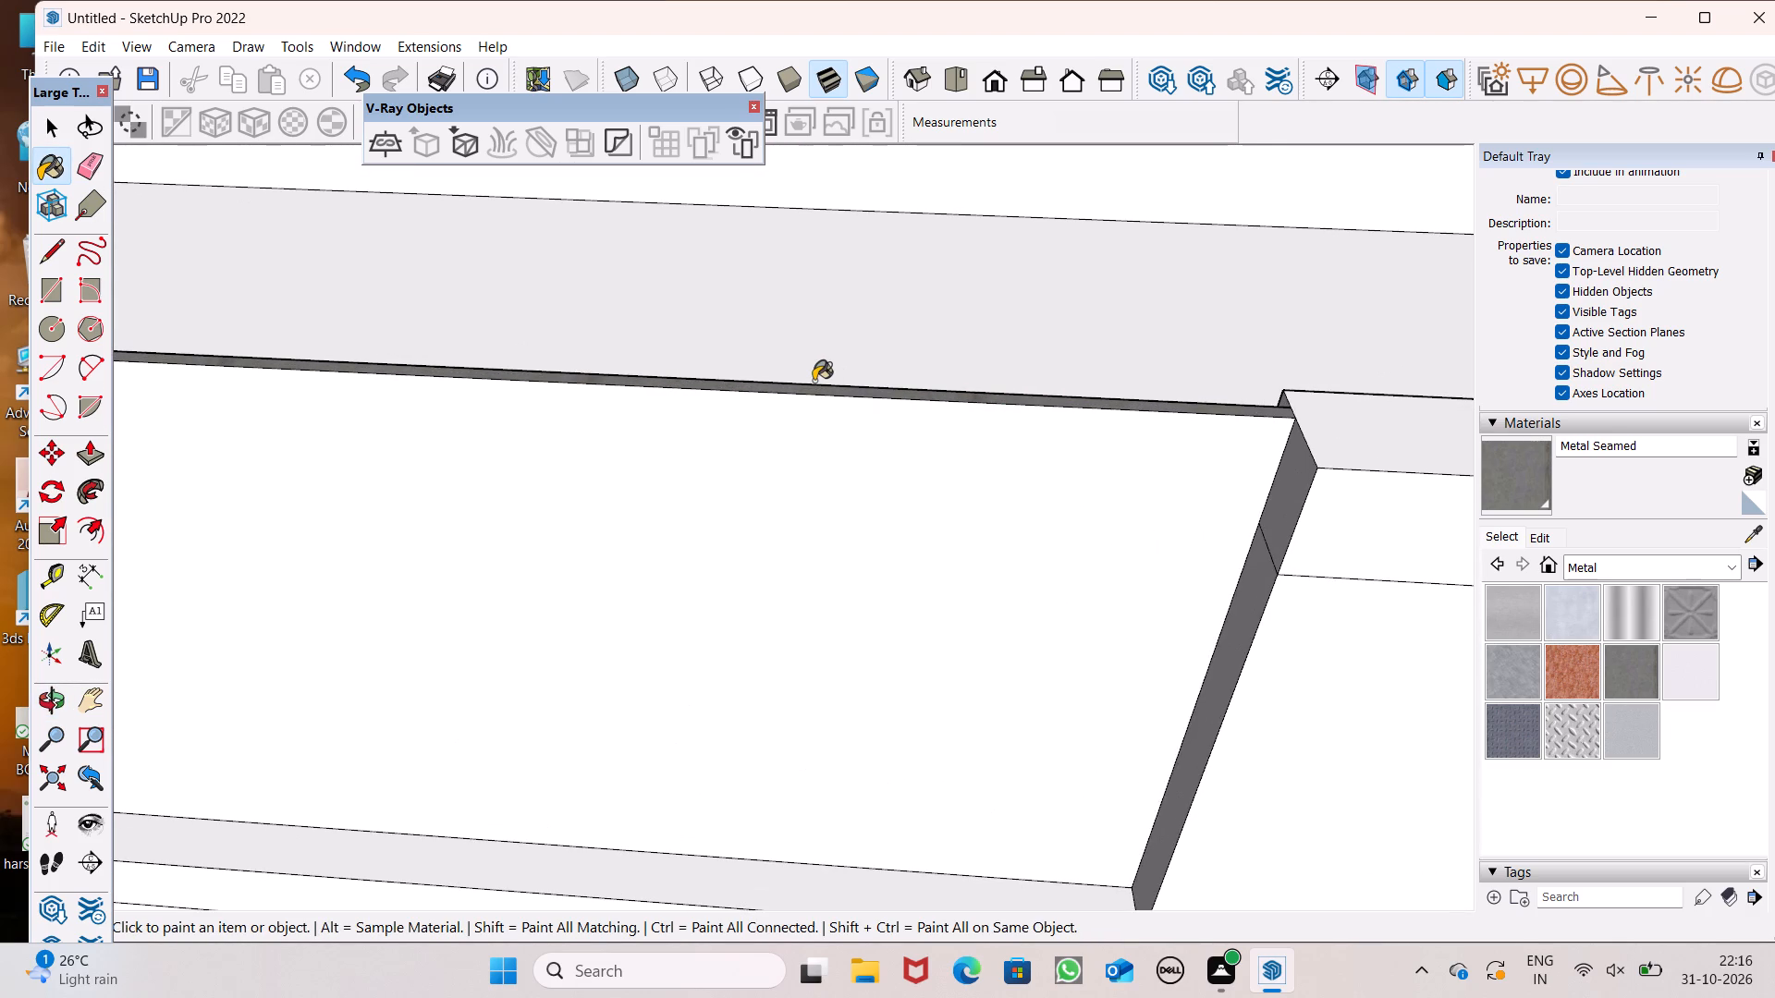
pyautogui.click(92, 460)
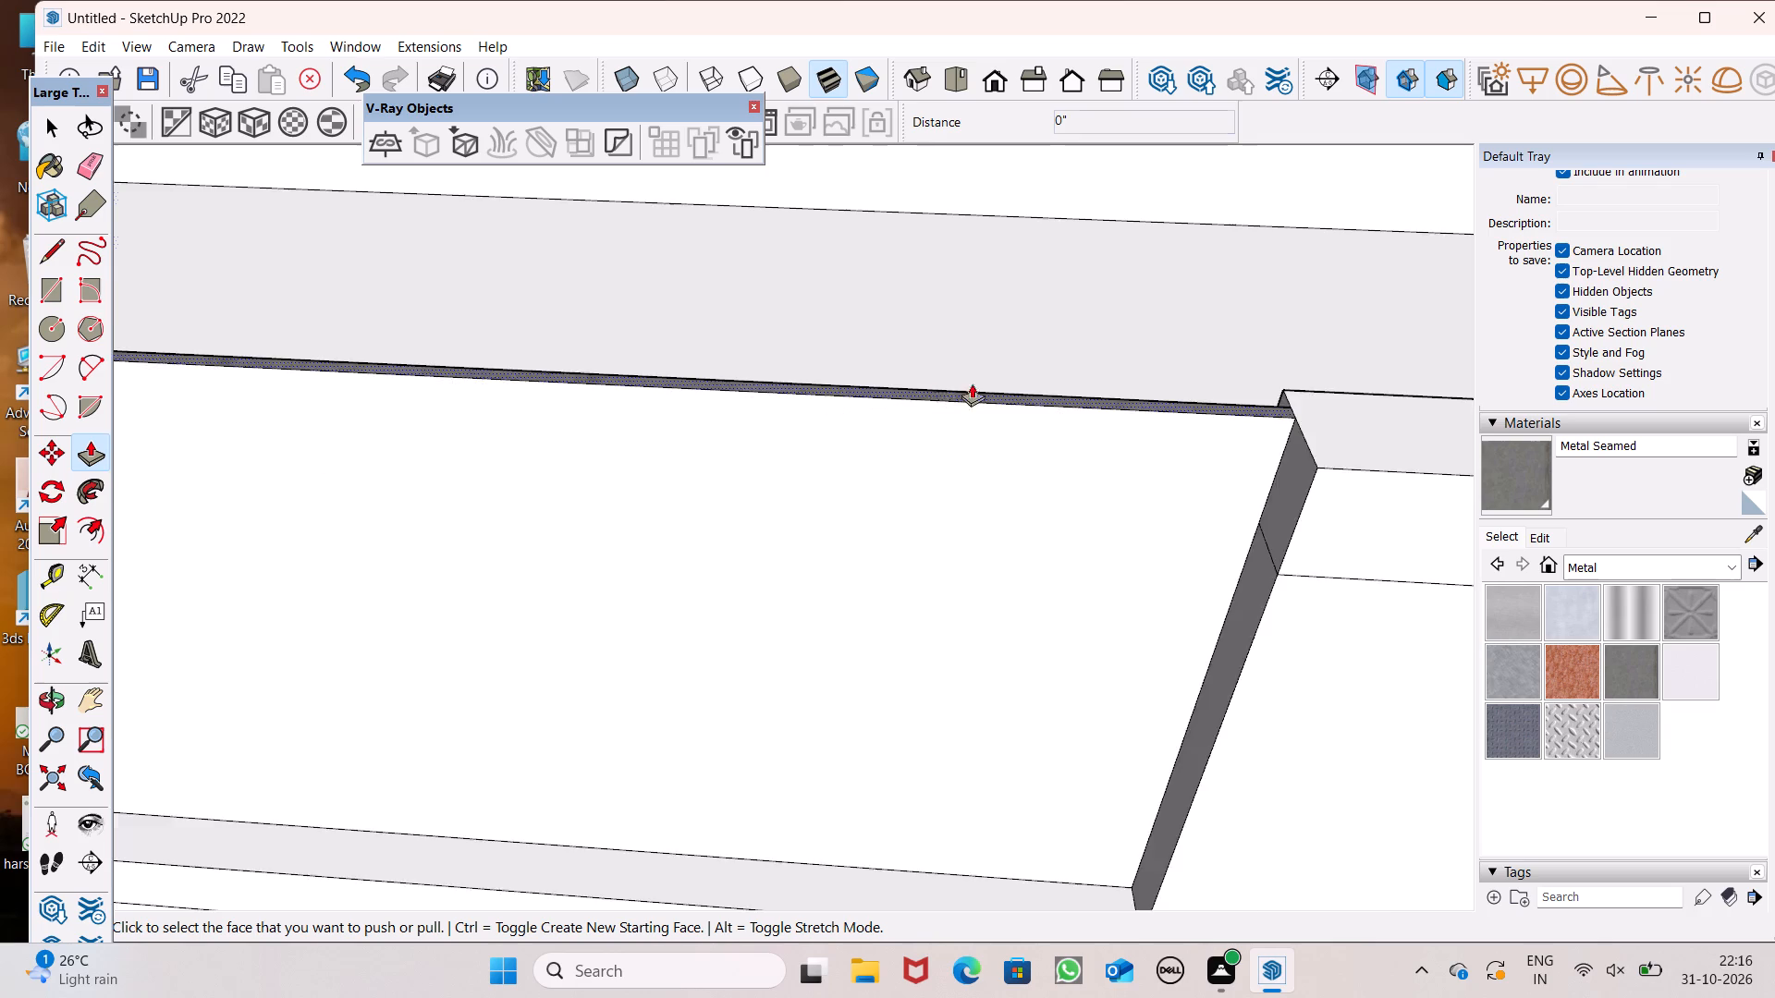
pyautogui.scroll(5, 983, 380)
pyautogui.scroll(-4, 1057, 408)
pyautogui.moveTo(1060, 450); pyautogui.dragTo(1059, 442)
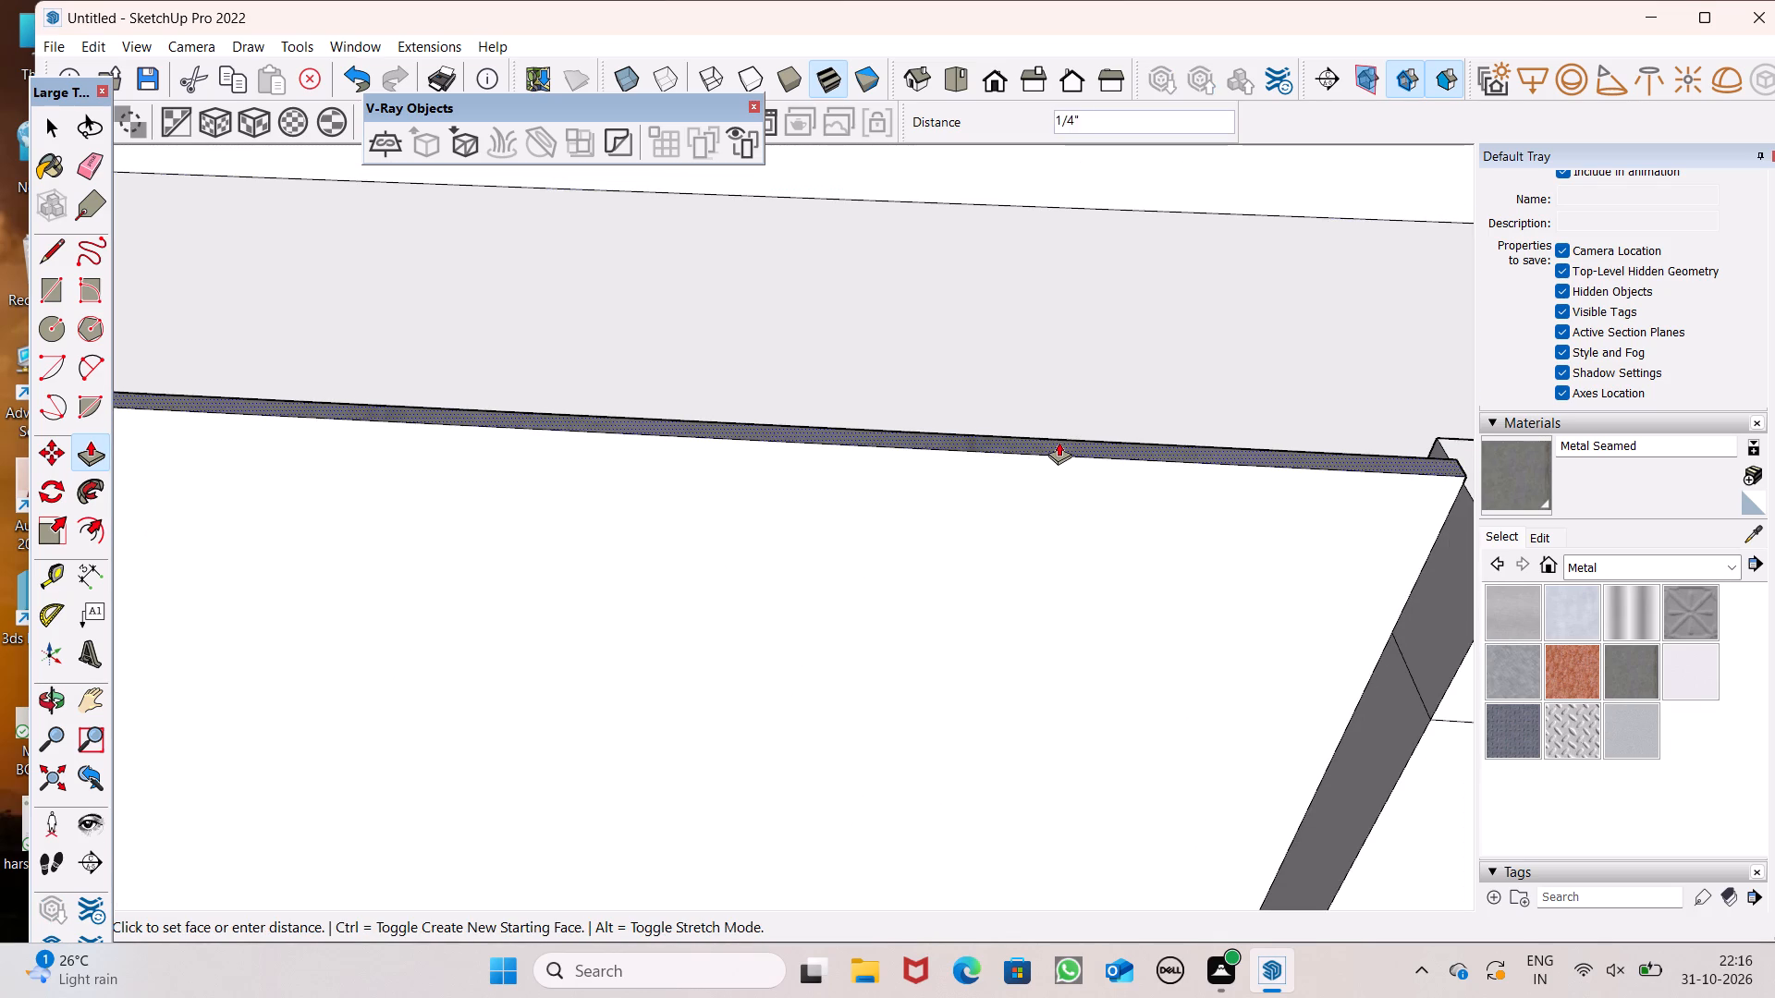
pyautogui.moveTo(1059, 442); pyautogui.dragTo(1055, 438)
pyautogui.press('space')
pyautogui.scroll(-4, 893, 402)
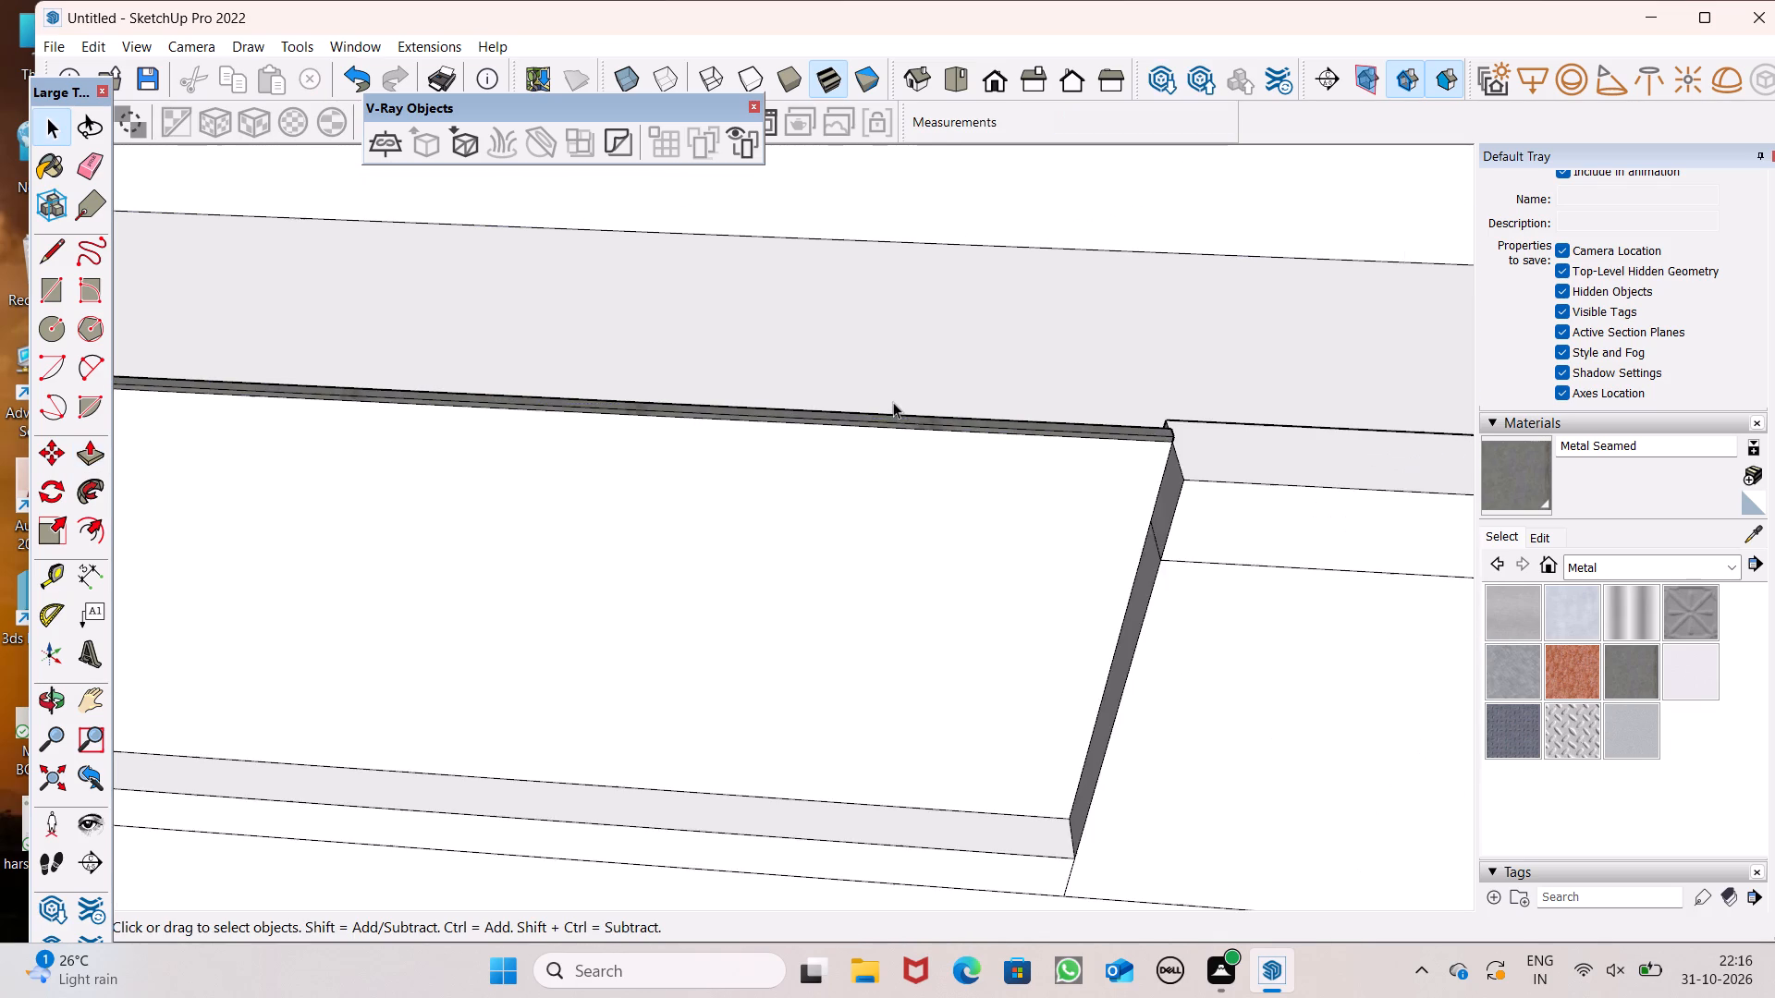
# Paint the railing panel below the metal handrail with Translucent Glass Gray from the Glass and Mirrors materials.
pyautogui.click(1606, 570)
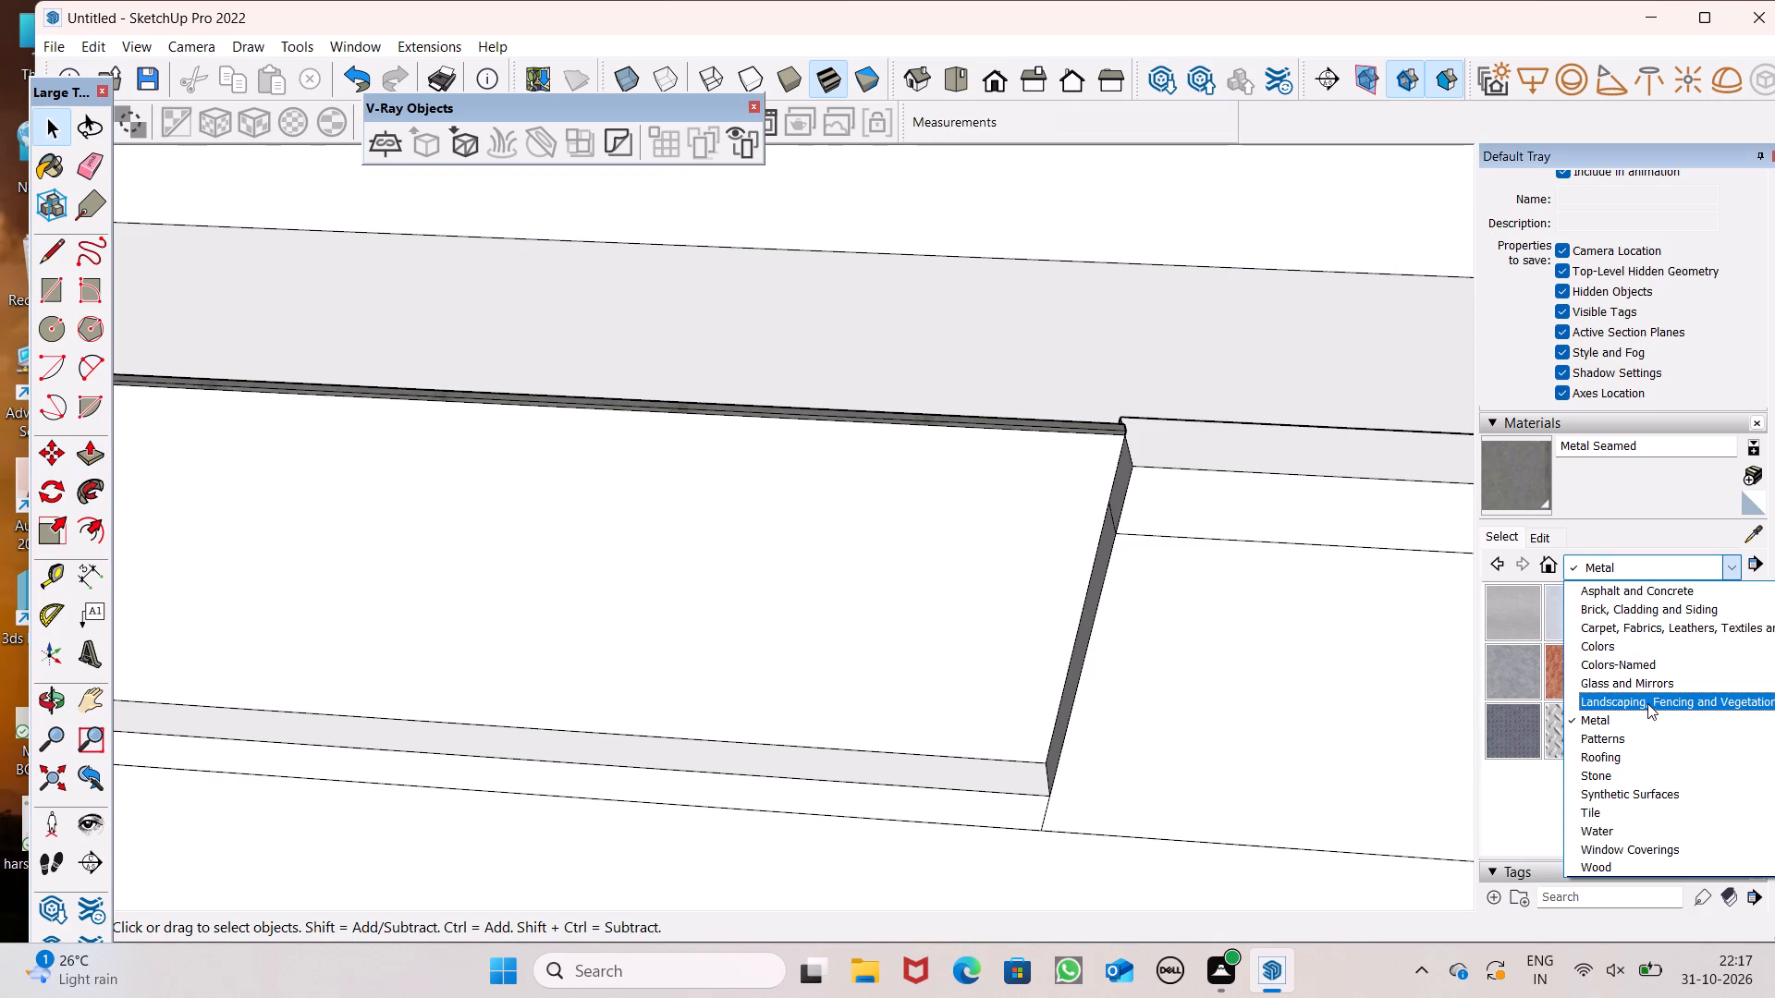
pyautogui.click(1634, 686)
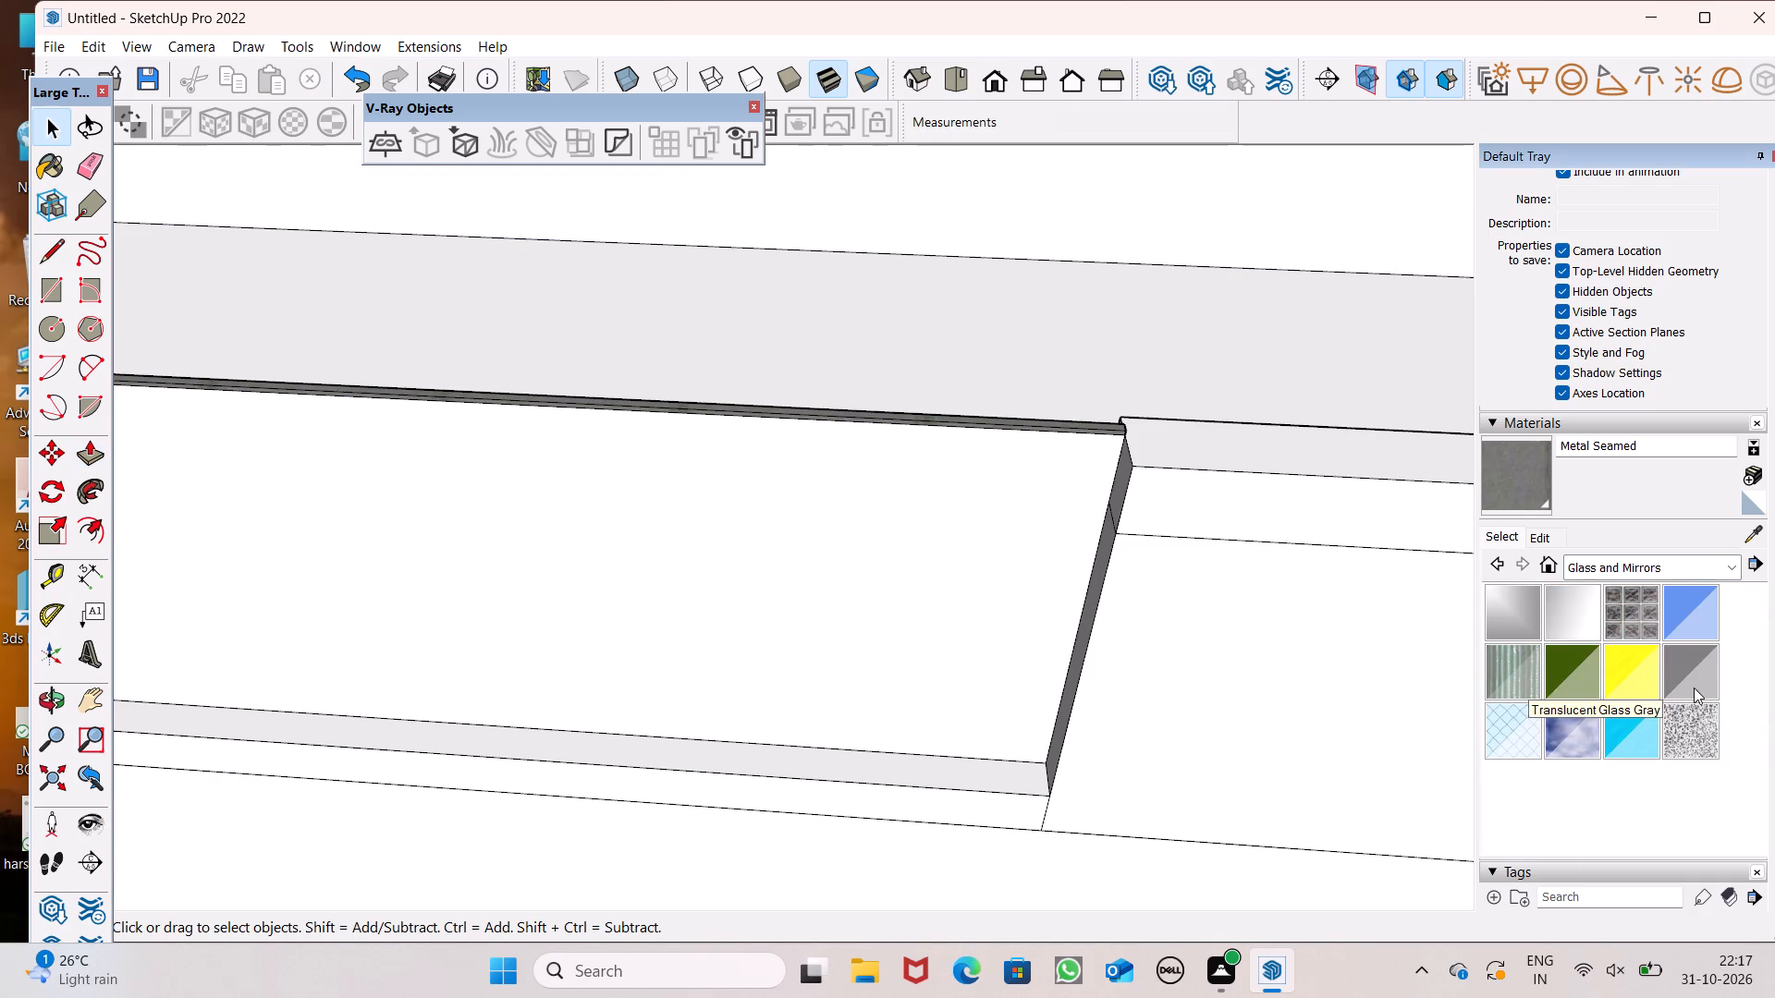
pyautogui.click(1694, 688)
pyautogui.click(825, 610)
pyautogui.scroll(-4, 933, 490)
pyautogui.moveTo(961, 505); pyautogui.dragTo(957, 514, button='middle')
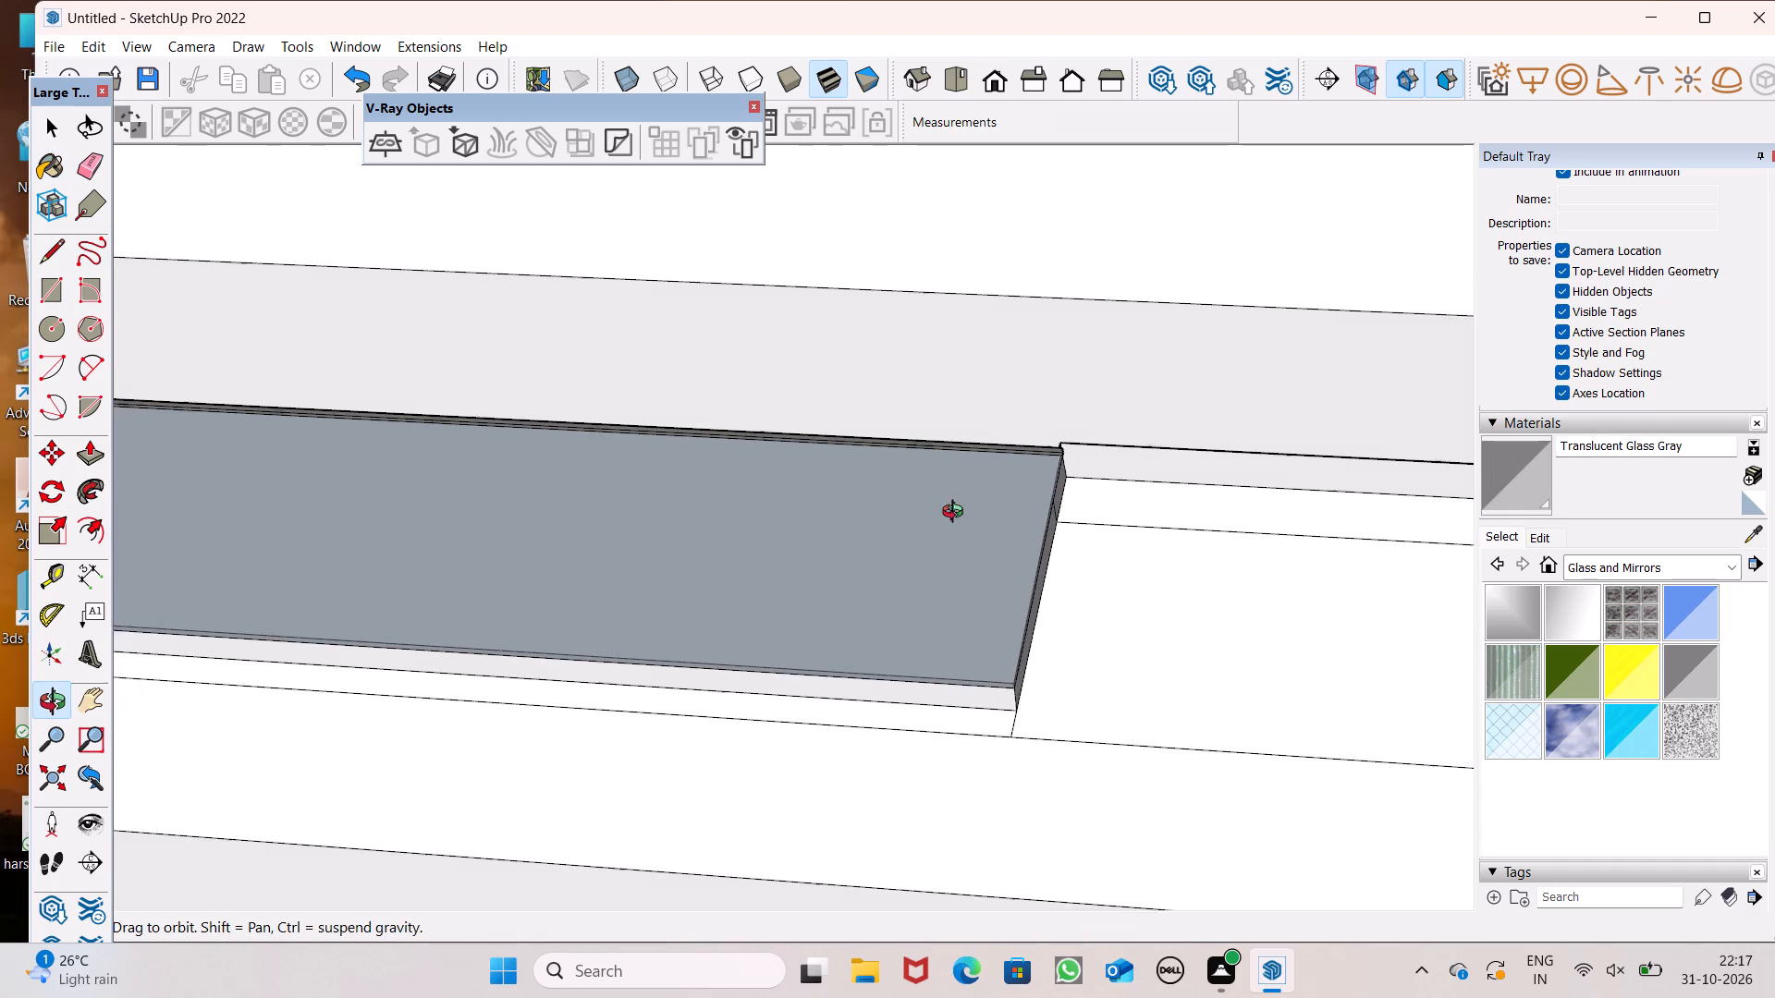
pyautogui.moveTo(957, 514); pyautogui.dragTo(645, 578, button='middle')
pyautogui.scroll(9, 742, 516)
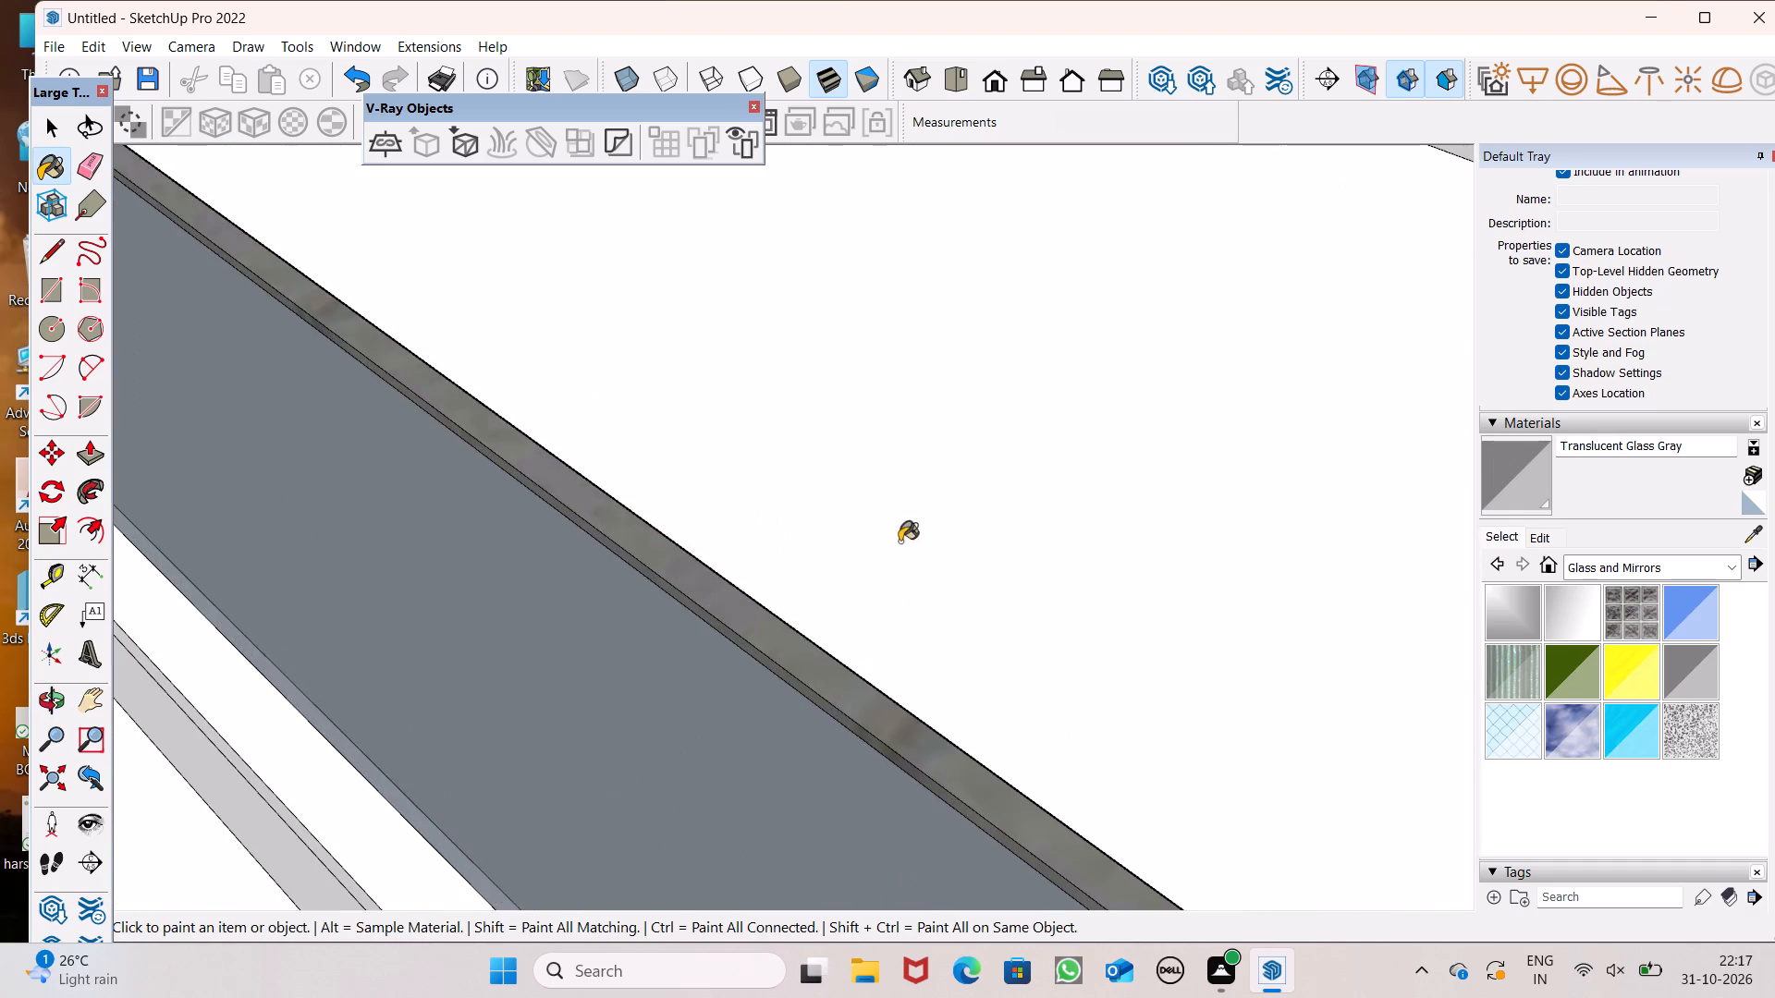
pyautogui.moveTo(845, 576); pyautogui.dragTo(735, 620, button='middle')
pyautogui.click(131, 830)
pyautogui.moveTo(543, 755); pyautogui.dragTo(906, 570, button='middle')
pyautogui.scroll(1, 906, 570)
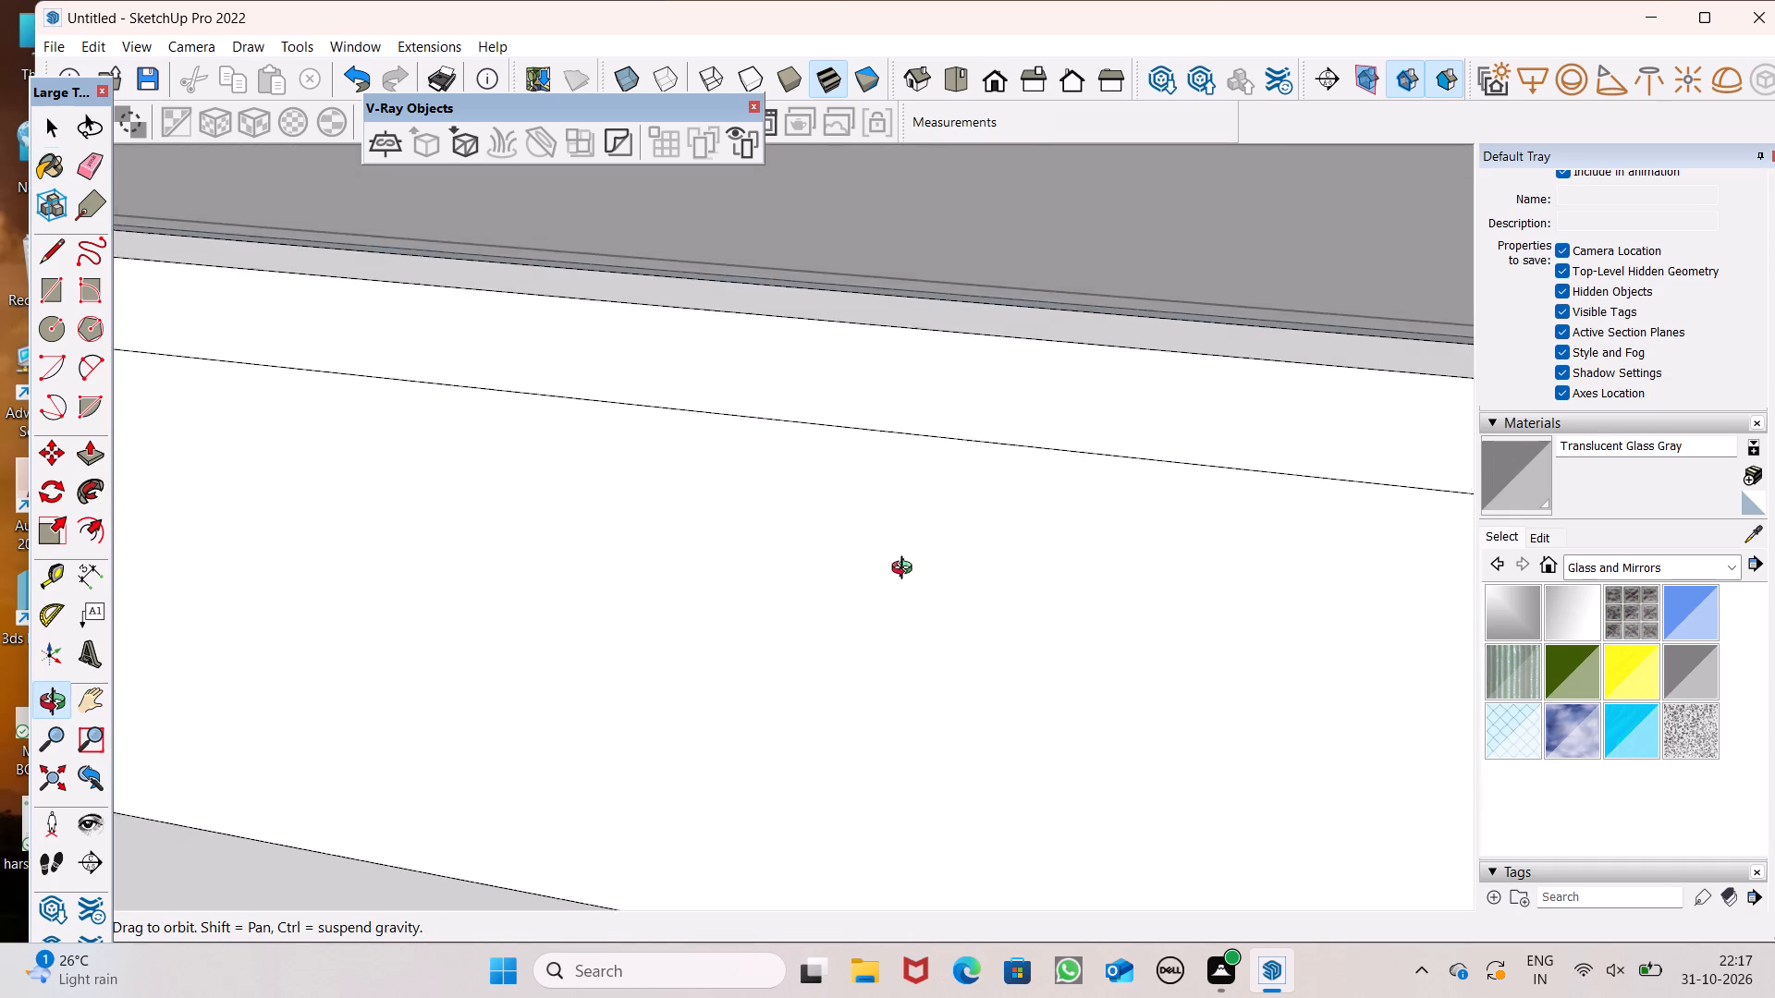
pyautogui.moveTo(906, 570); pyautogui.dragTo(907, 569, button='middle')
pyautogui.scroll(-8, 881, 573)
pyautogui.scroll(-15, 869, 538)
pyautogui.moveTo(918, 606); pyautogui.dragTo(1006, 526, button='middle')
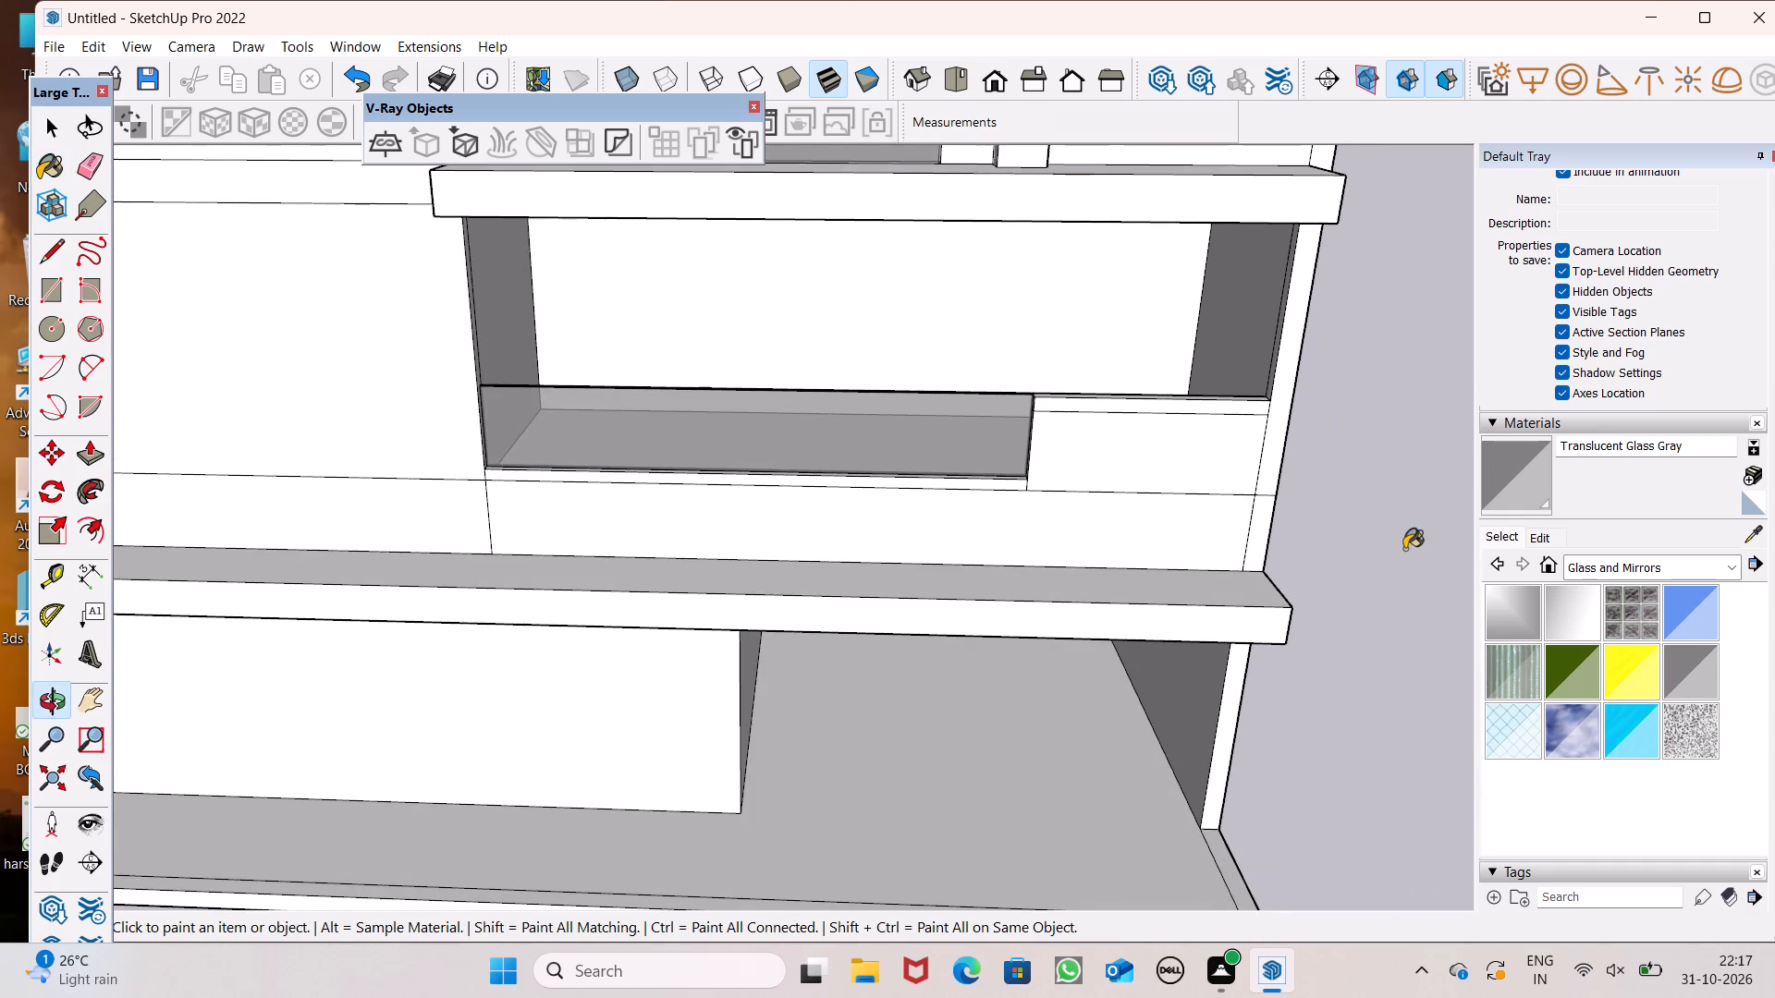
pyautogui.scroll(-2, 1096, 664)
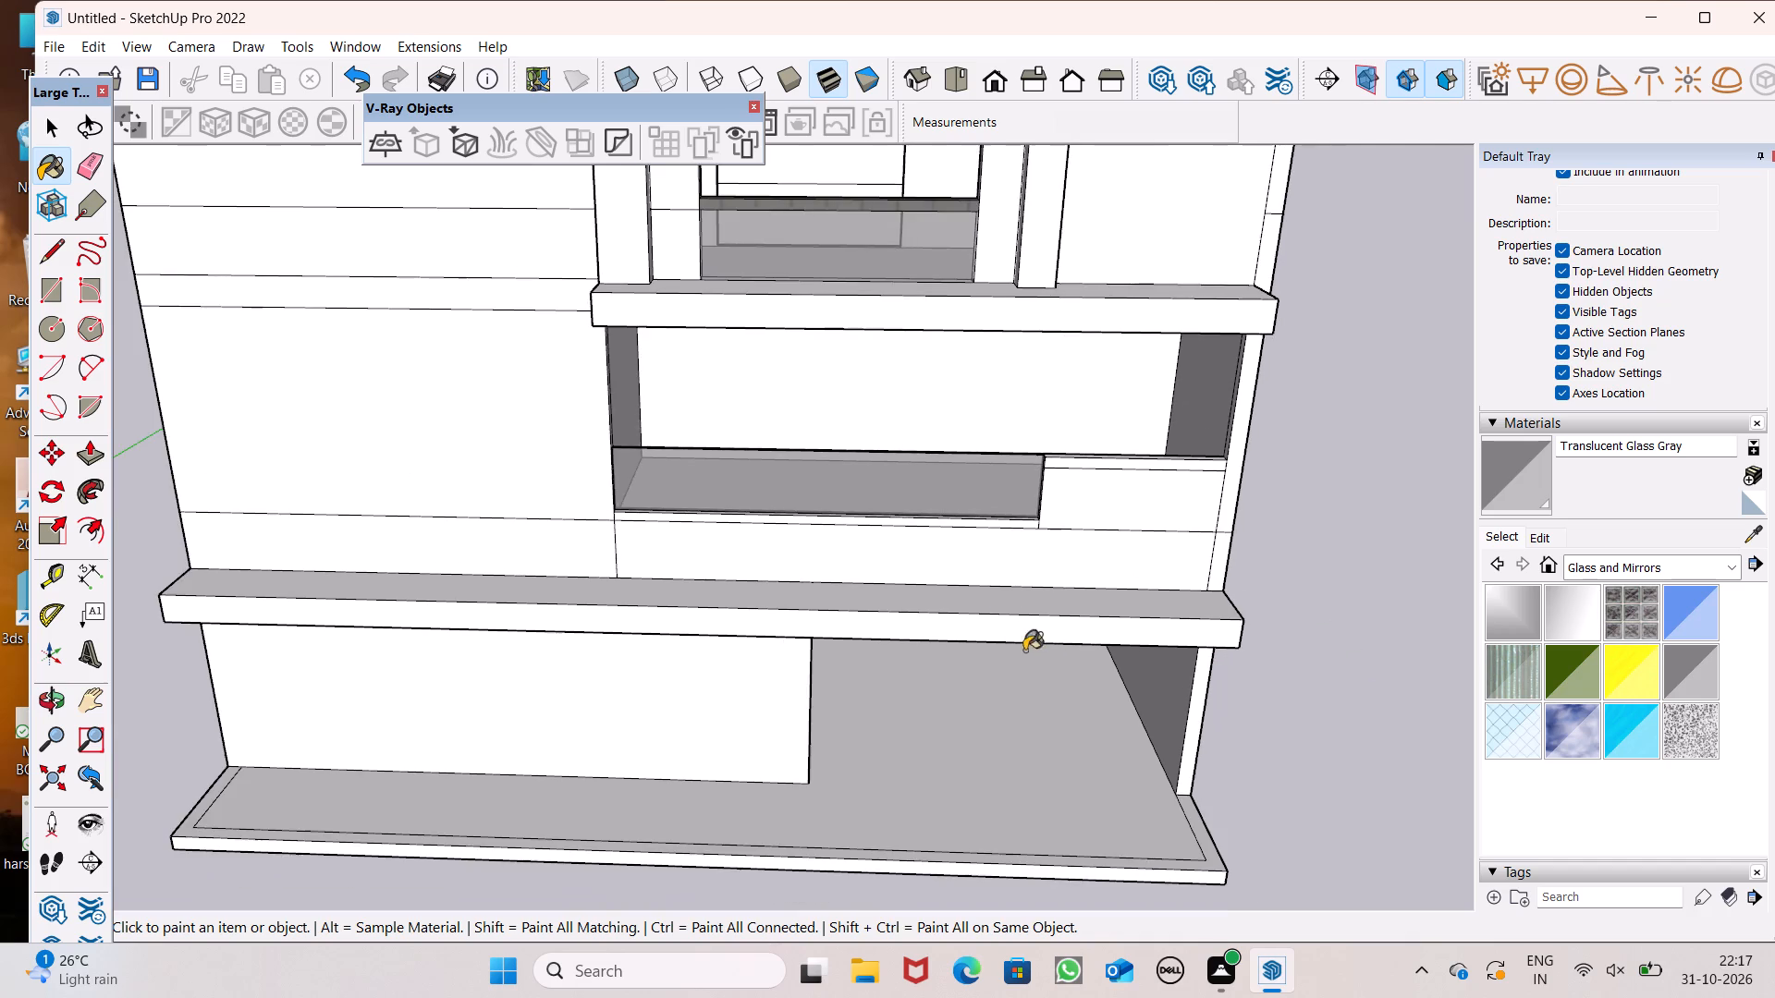
pyautogui.scroll(-10, 886, 609)
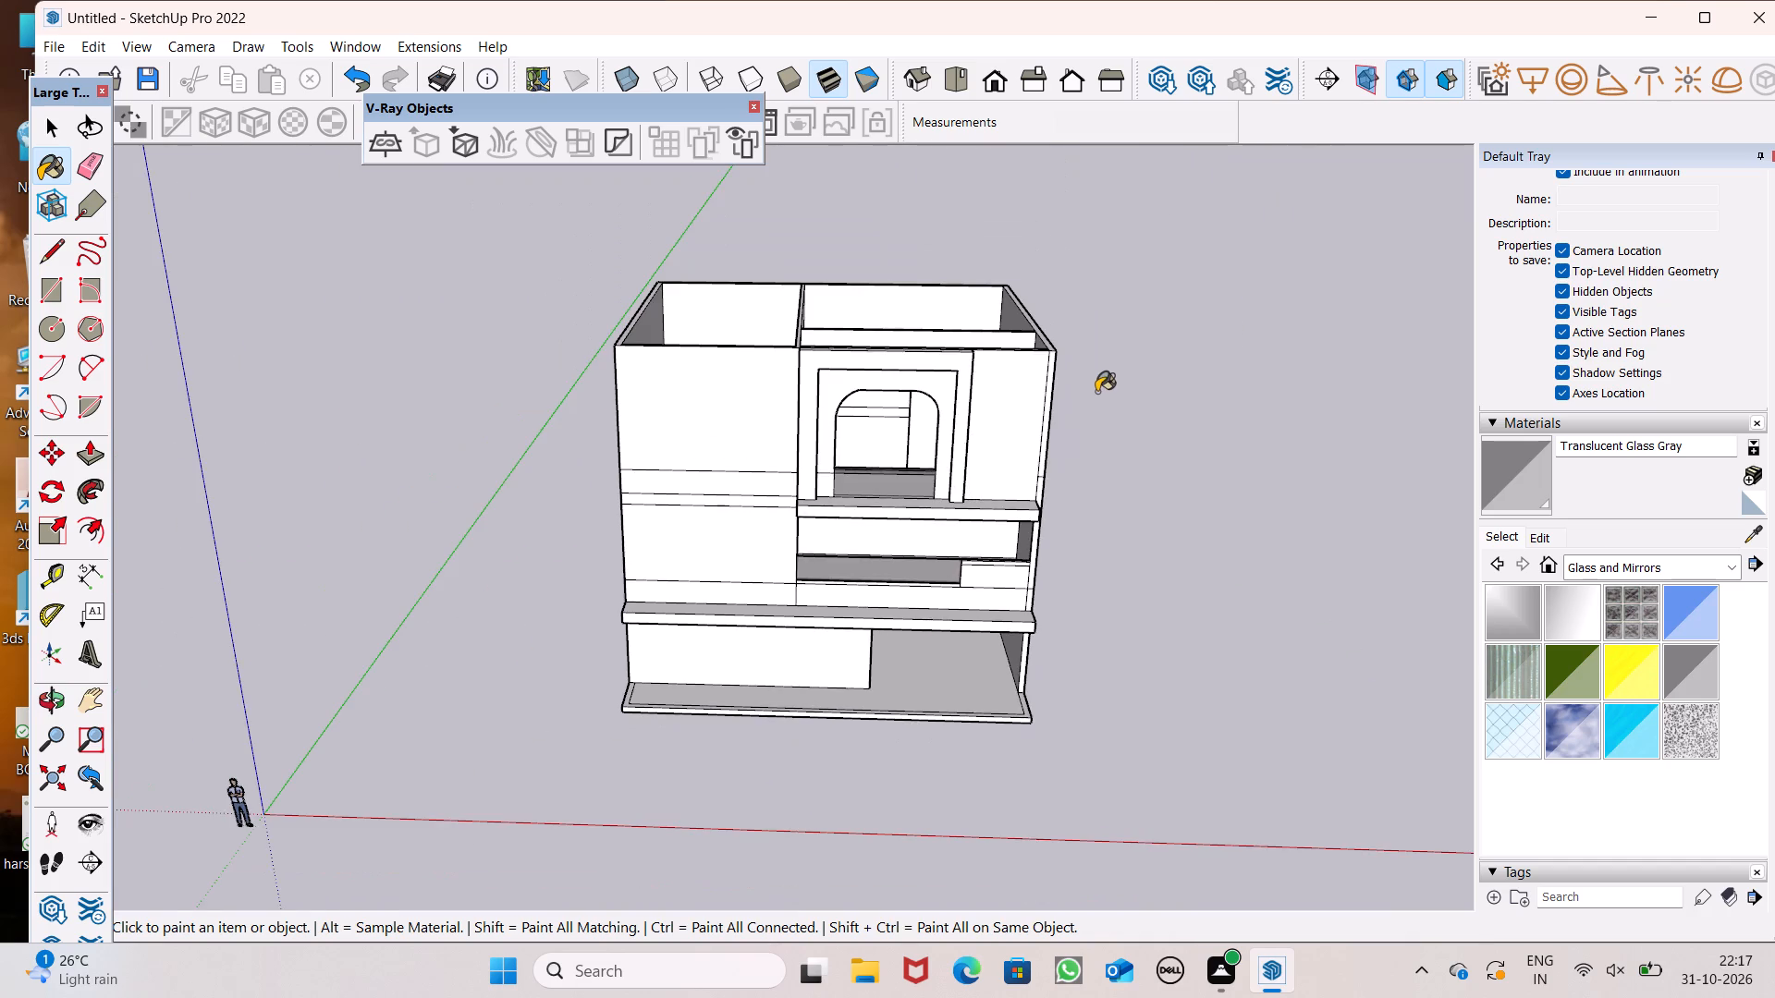
# Erase the short leftover edge on the side wall's front end, just above the upper balcony ledge.
pyautogui.scroll(8, 1095, 390)
pyautogui.moveTo(996, 573); pyautogui.dragTo(977, 547, button='middle')
pyautogui.scroll(1, 977, 547)
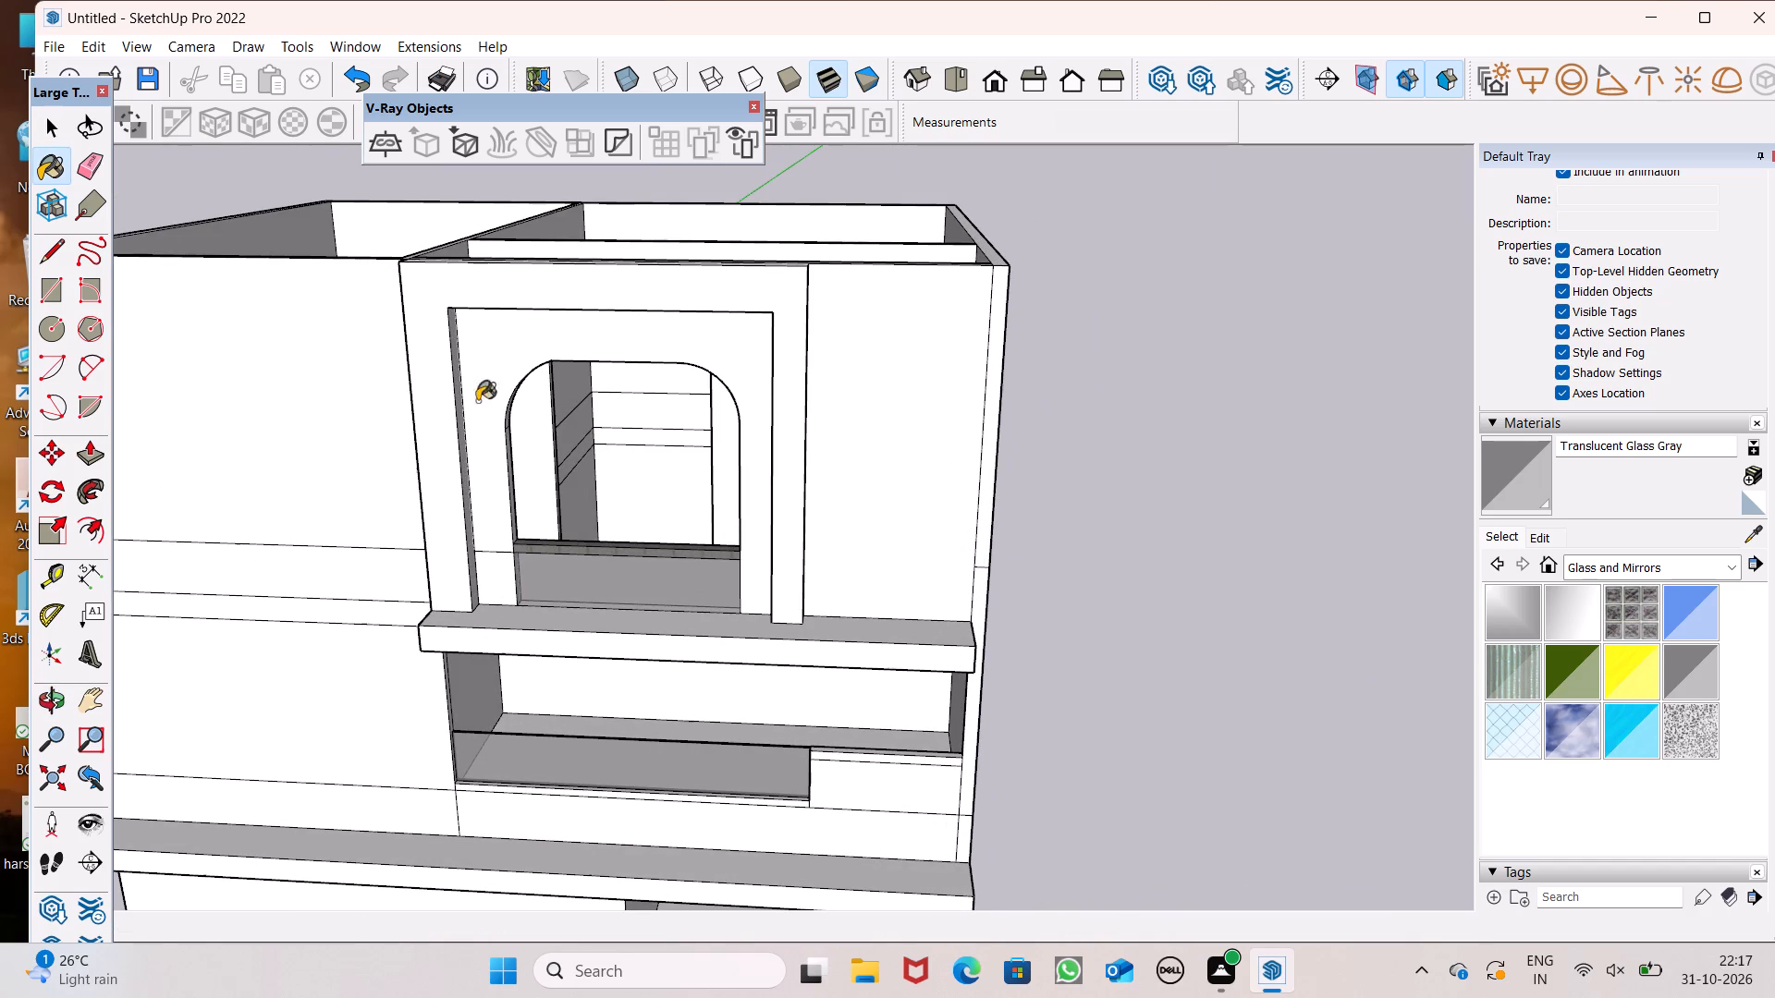
pyautogui.click(82, 176)
pyautogui.moveTo(551, 480); pyautogui.dragTo(618, 493, button='middle')
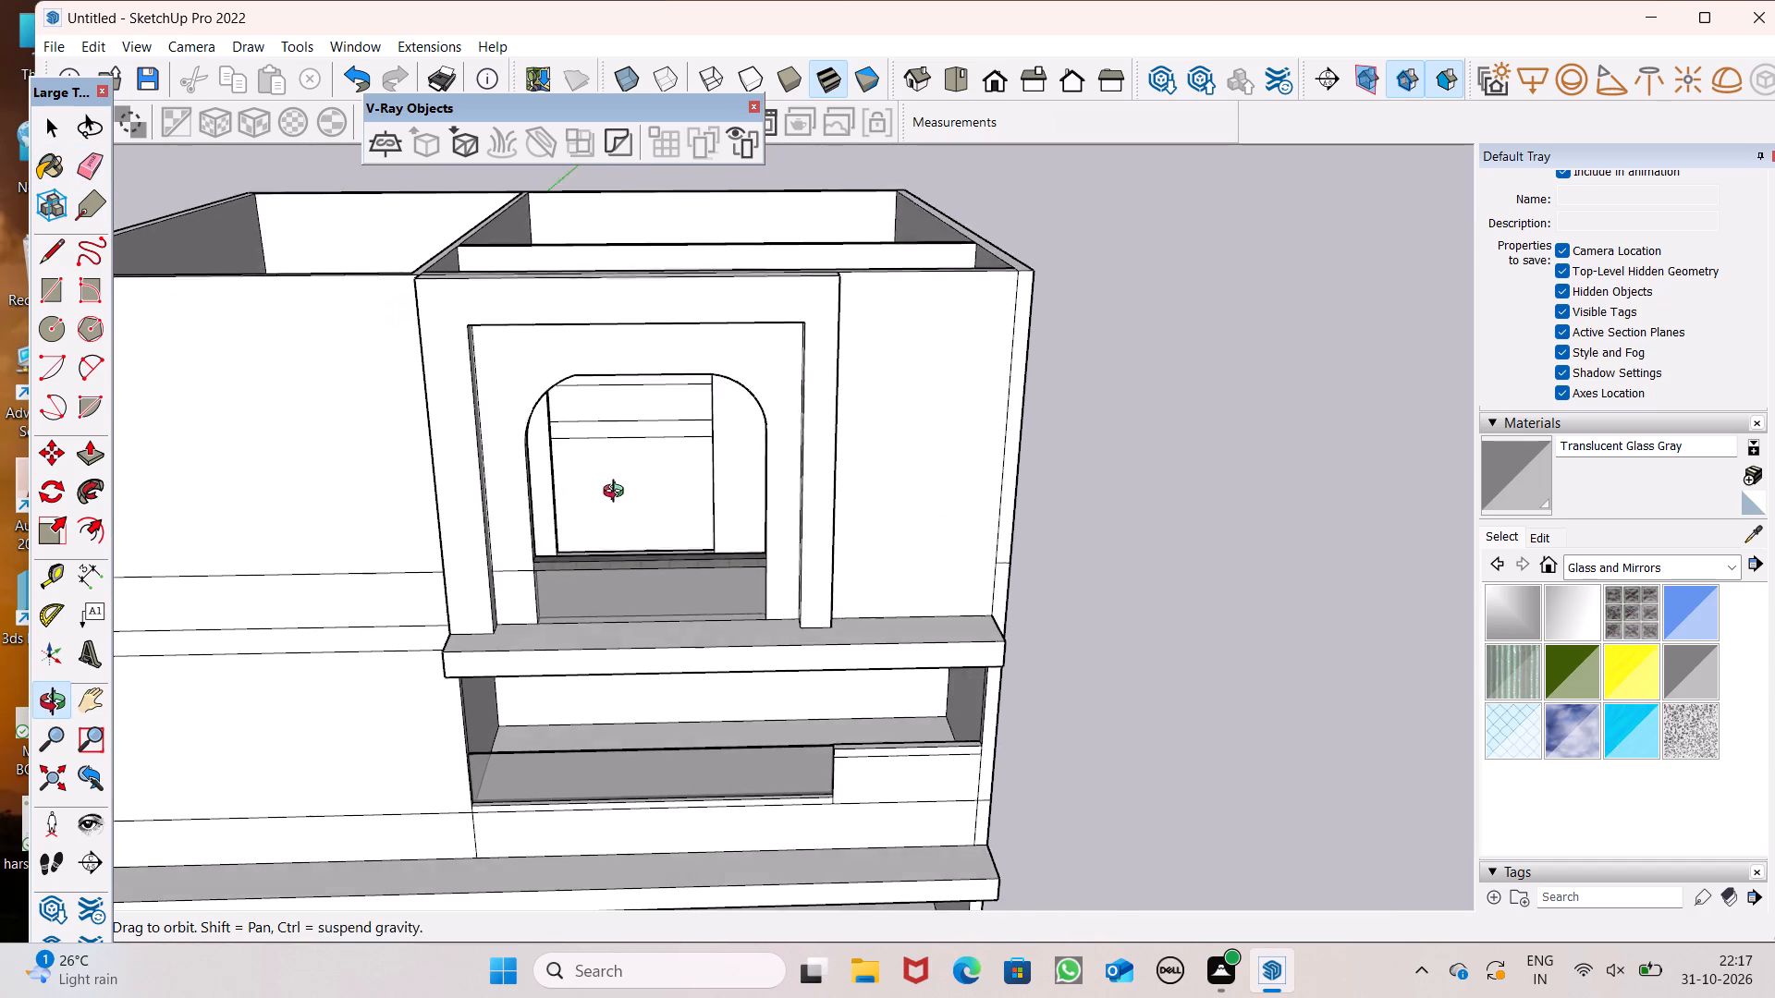
pyautogui.moveTo(618, 493); pyautogui.dragTo(625, 485, button='middle')
pyautogui.scroll(5, 984, 624)
pyautogui.scroll(4, 1015, 549)
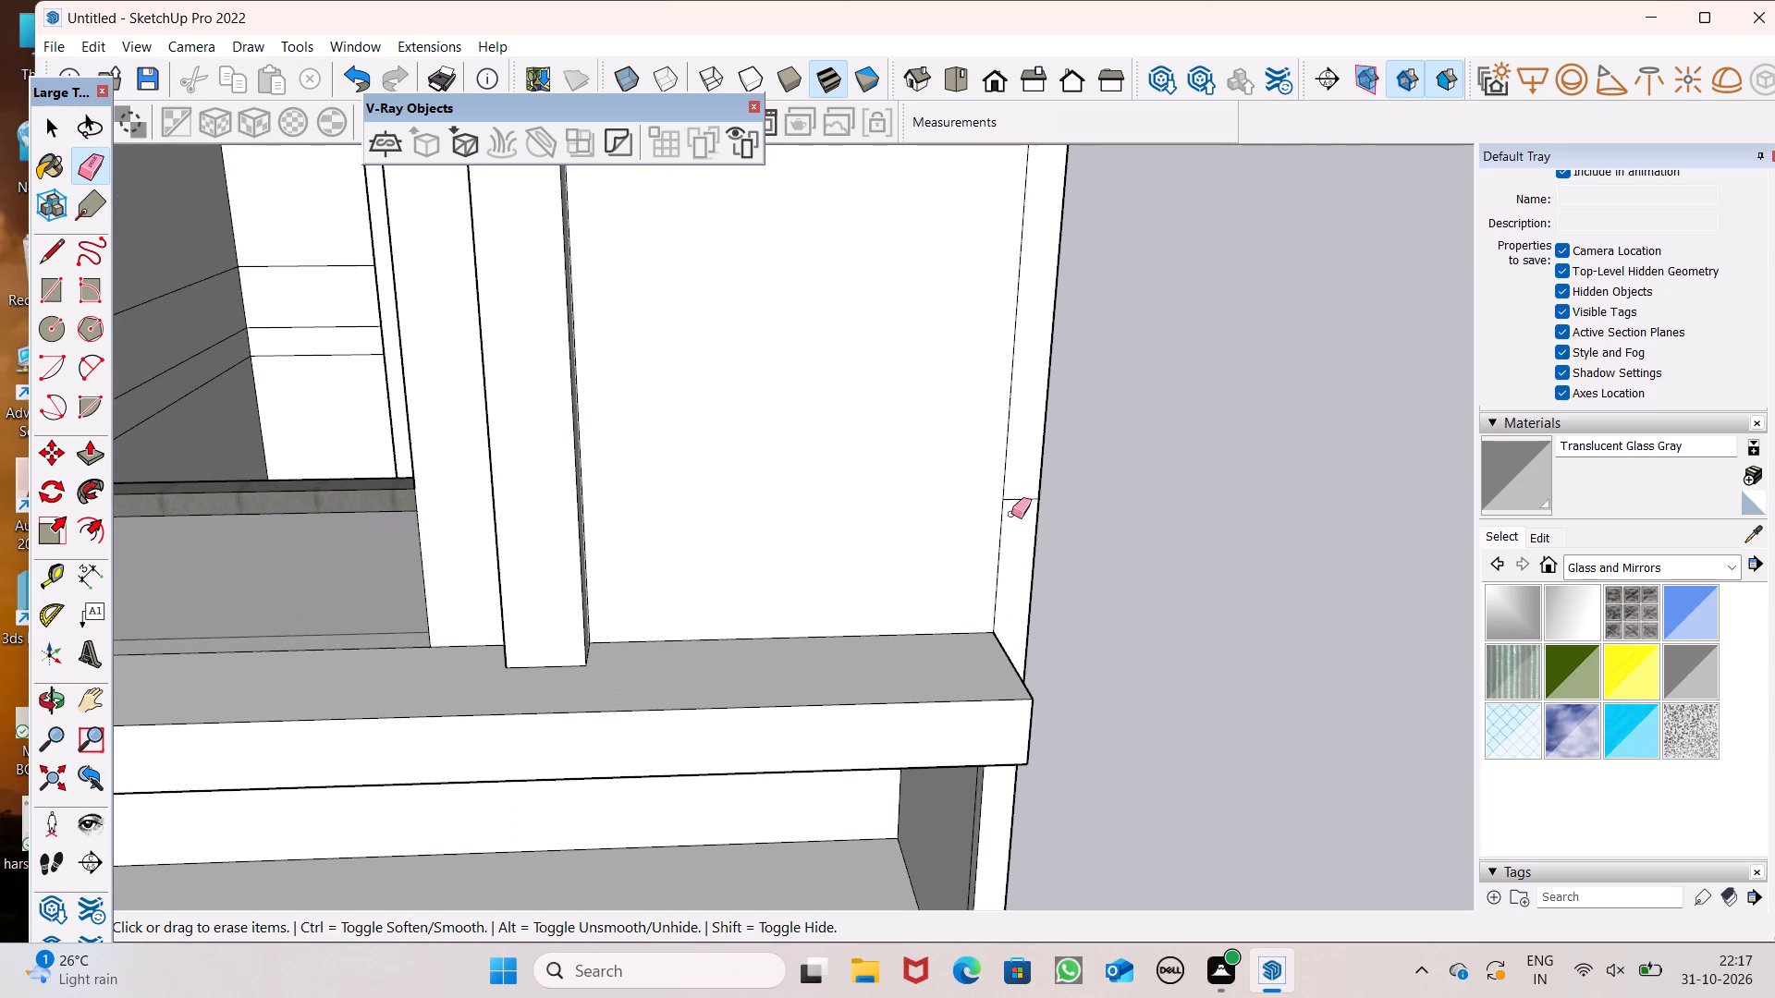
pyautogui.click(1010, 499)
# Erase the horizontal floor-level lines across the building's outer side wall.
pyautogui.scroll(-11, 817, 493)
pyautogui.moveTo(645, 582); pyautogui.dragTo(335, 706, button='middle')
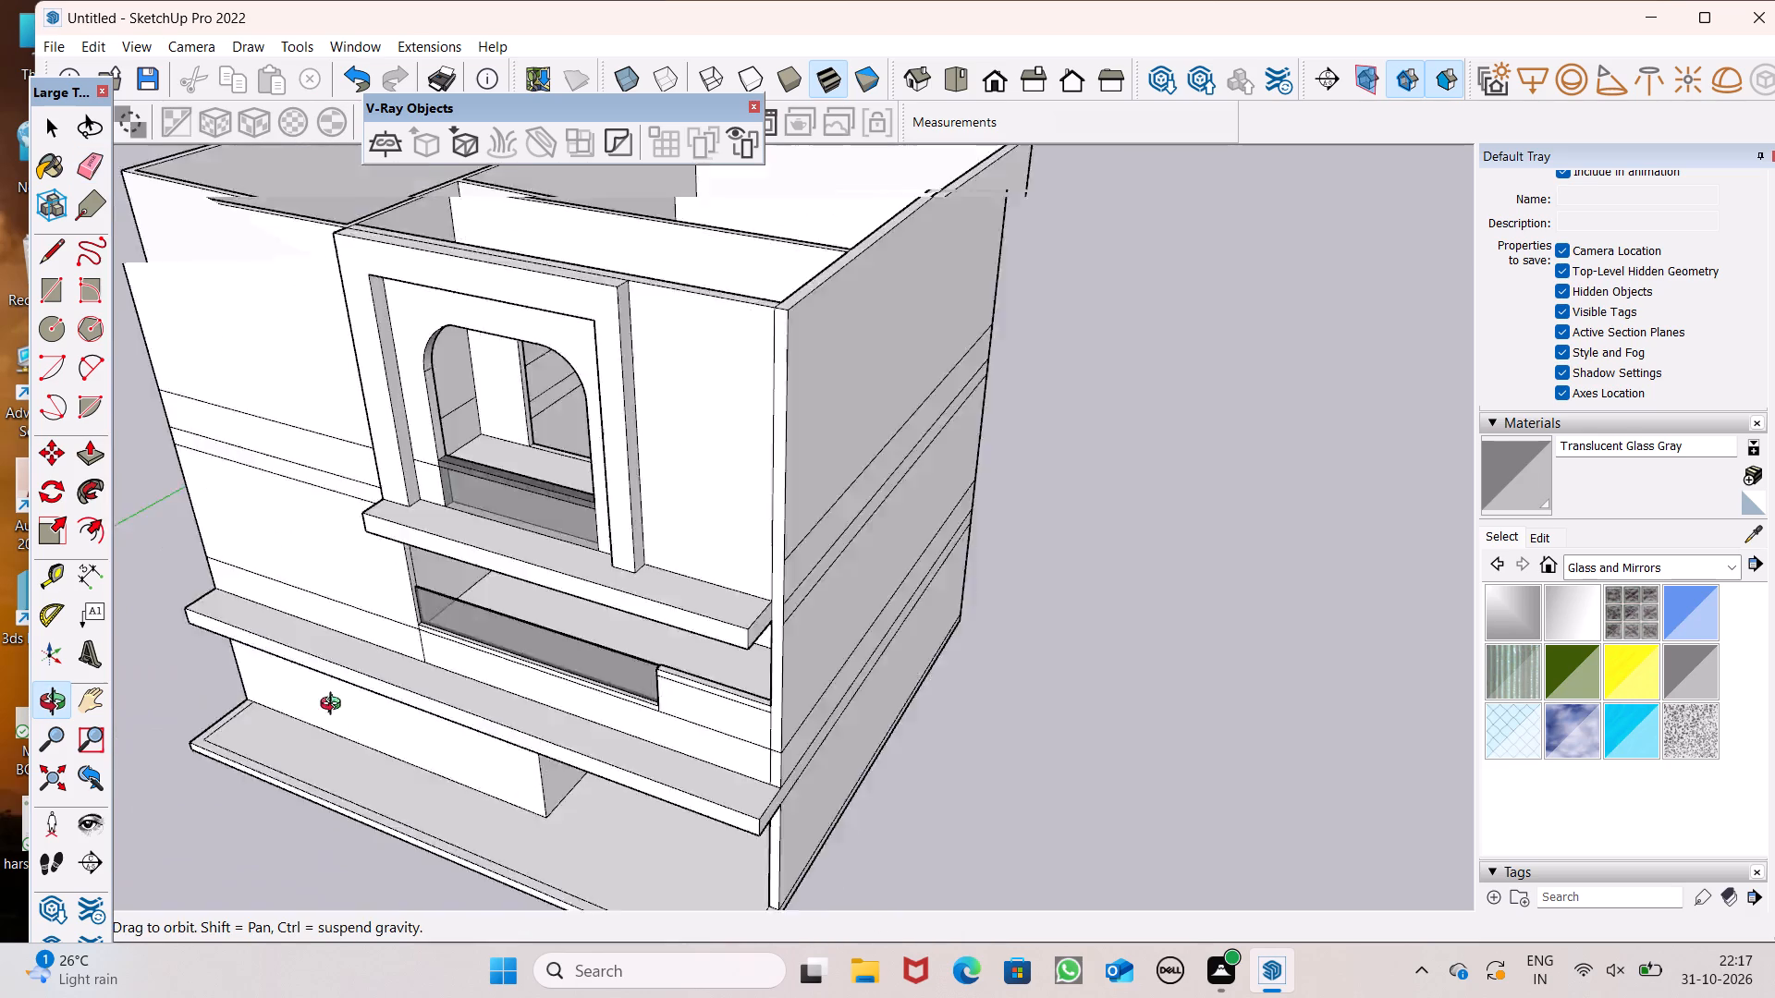
pyautogui.moveTo(335, 706); pyautogui.dragTo(227, 715, button='middle')
pyautogui.moveTo(808, 487); pyautogui.dragTo(859, 748)
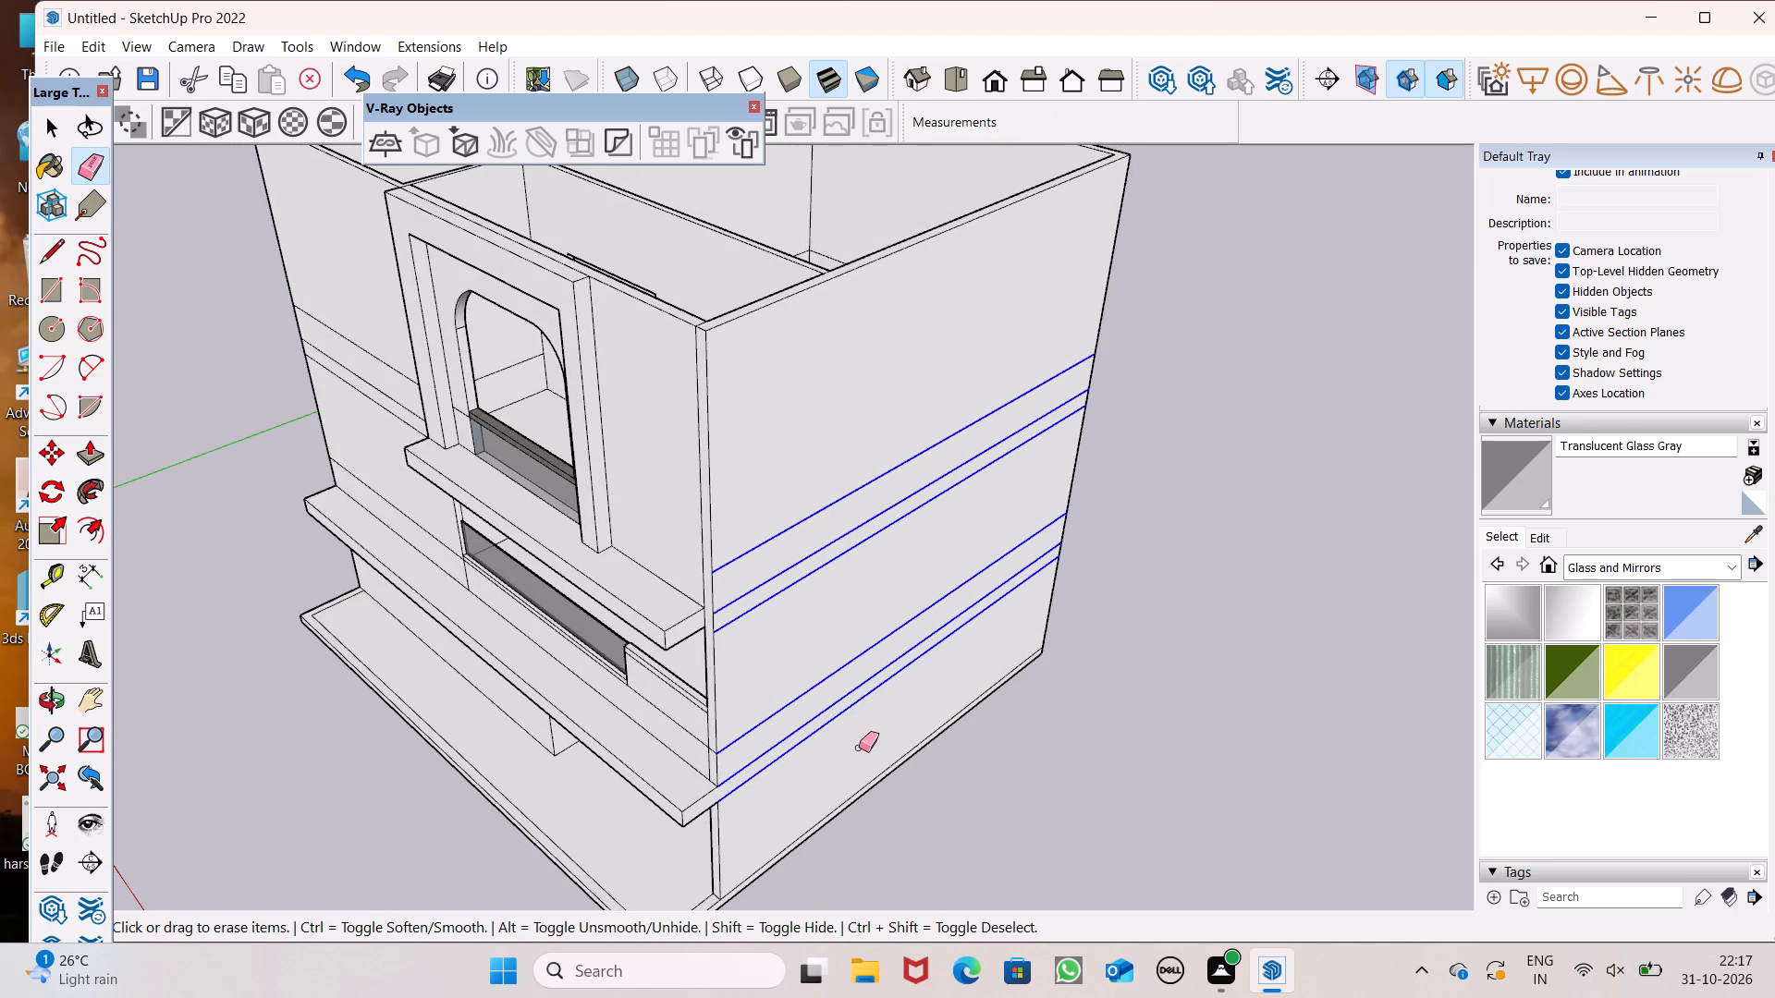
pyautogui.moveTo(859, 748); pyautogui.dragTo(850, 708)
# Push/Pull the base slab's edge face beside the cleaned side wall outward about 1' 11 11/16".
pyautogui.scroll(-5, 810, 481)
pyautogui.moveTo(839, 575); pyautogui.dragTo(961, 466, button='middle')
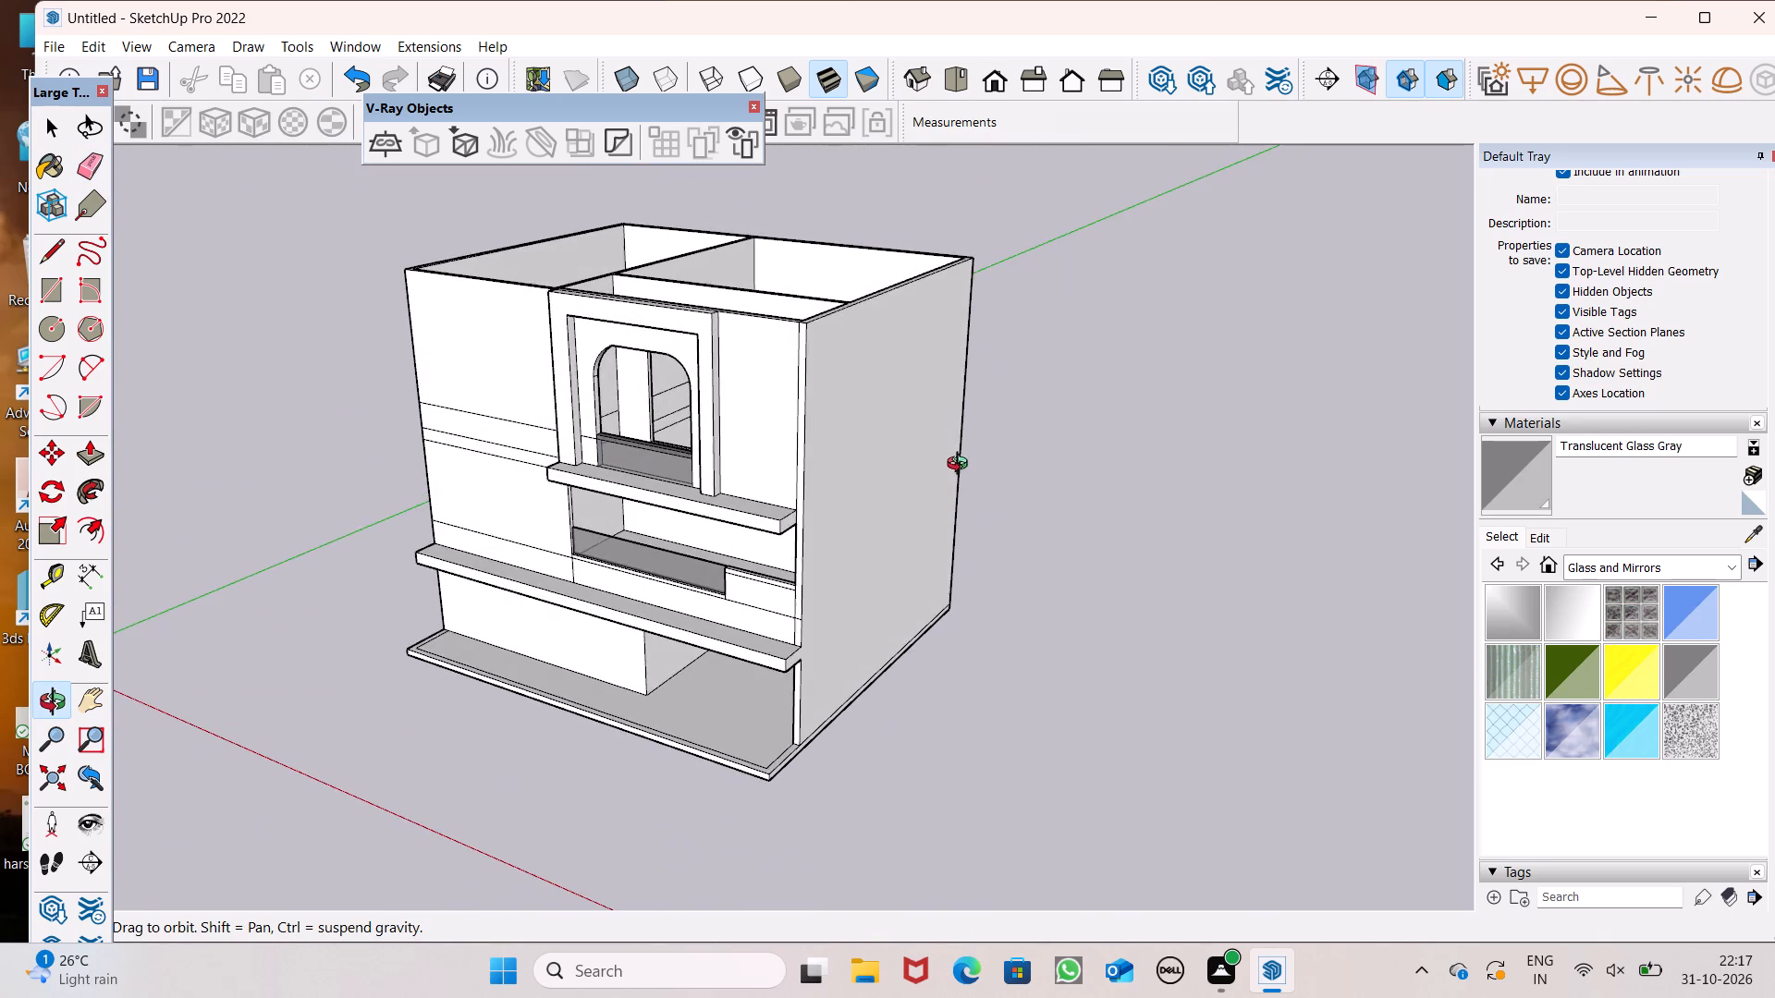
pyautogui.moveTo(961, 466); pyautogui.dragTo(902, 556, button='middle')
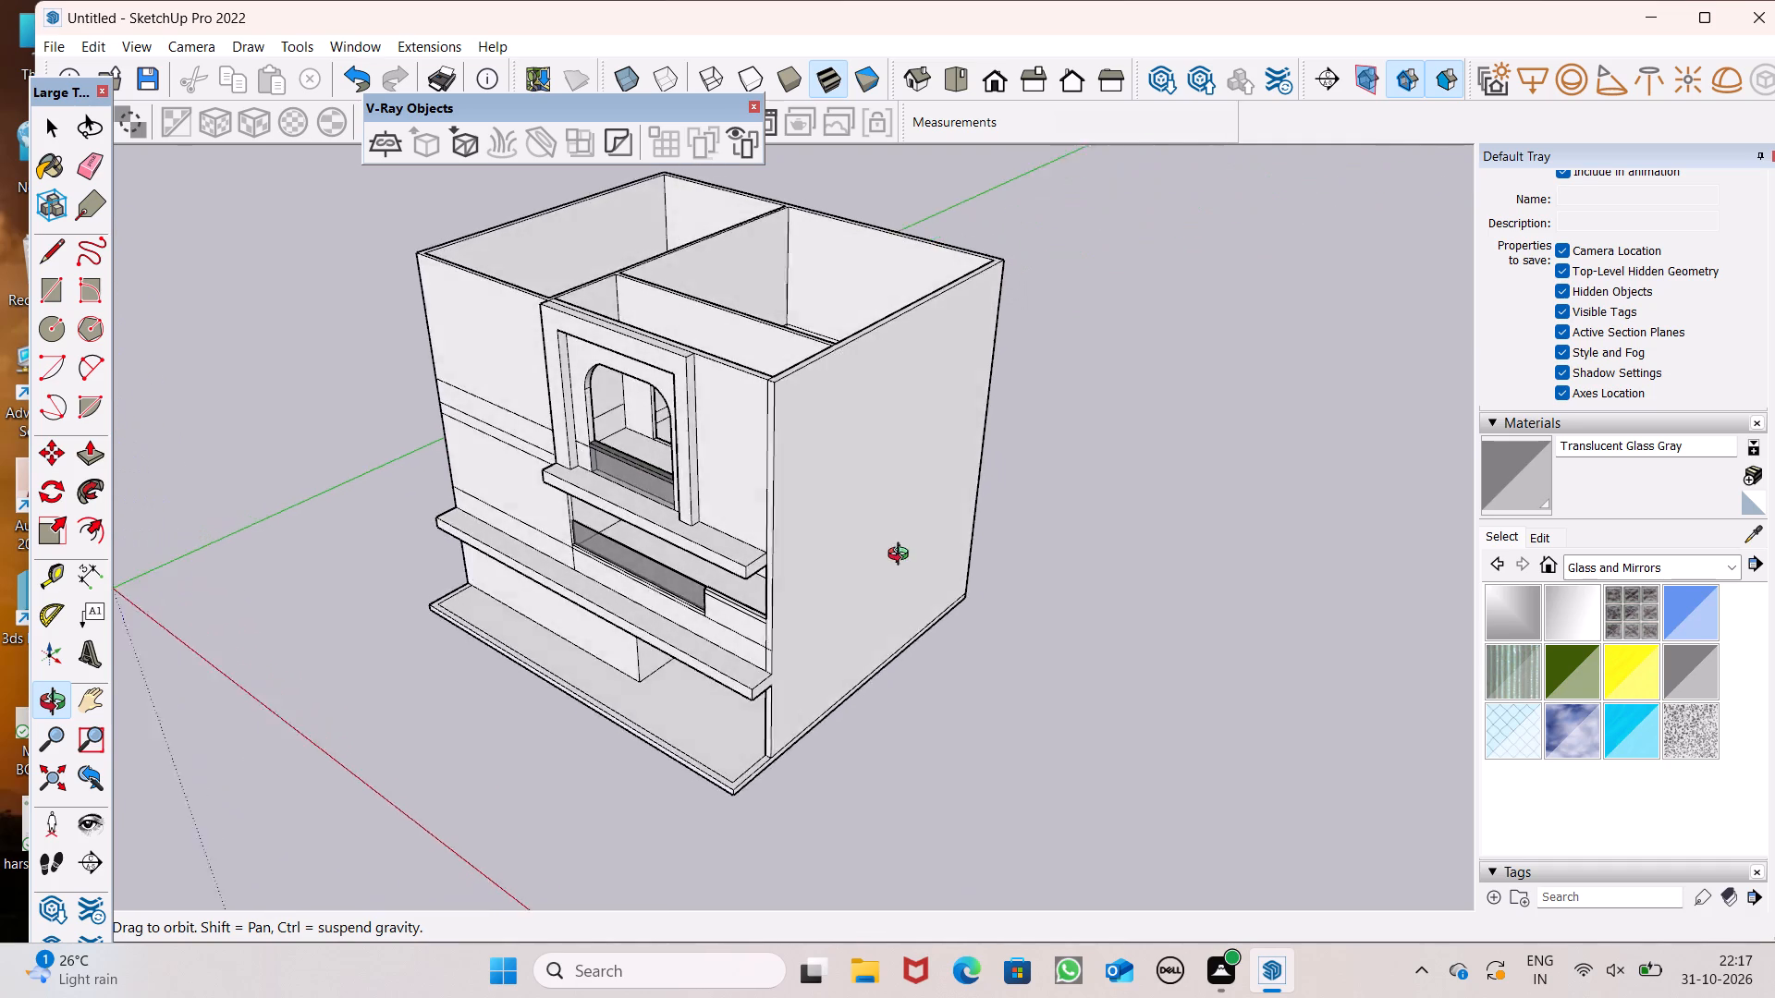
pyautogui.moveTo(902, 556); pyautogui.dragTo(911, 514, button='middle')
pyautogui.scroll(-2, 742, 420)
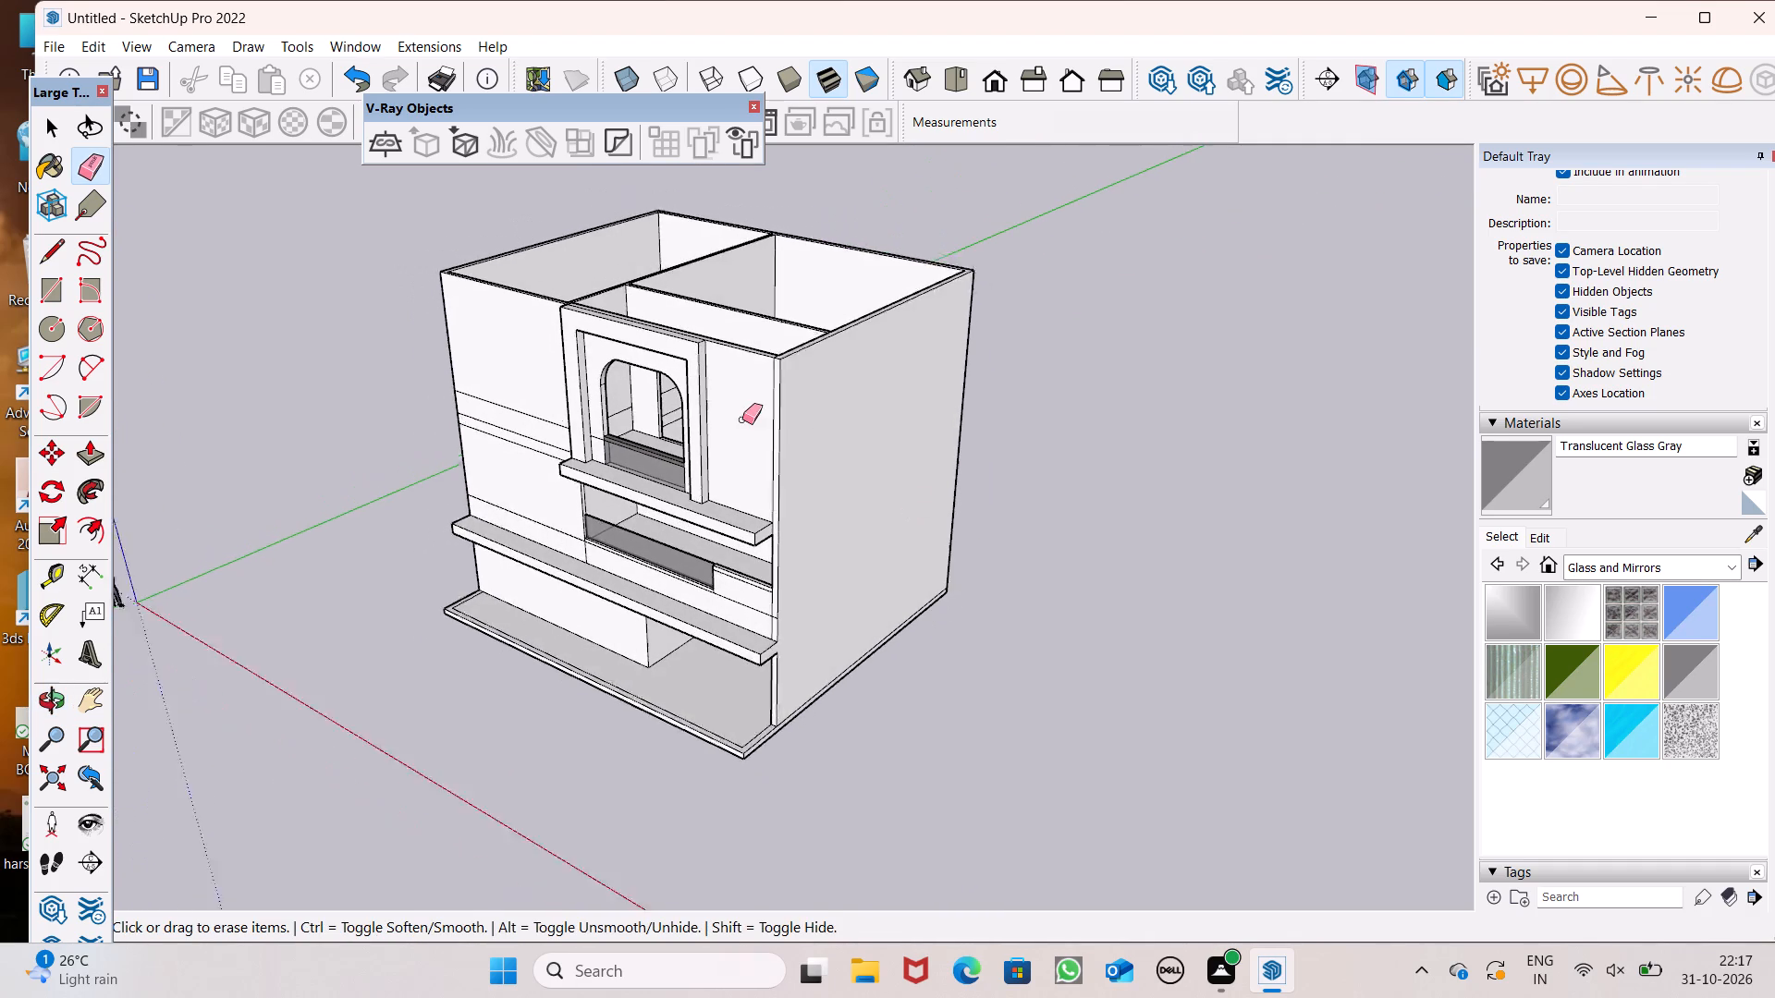
pyautogui.scroll(-1, 742, 420)
pyautogui.click(81, 454)
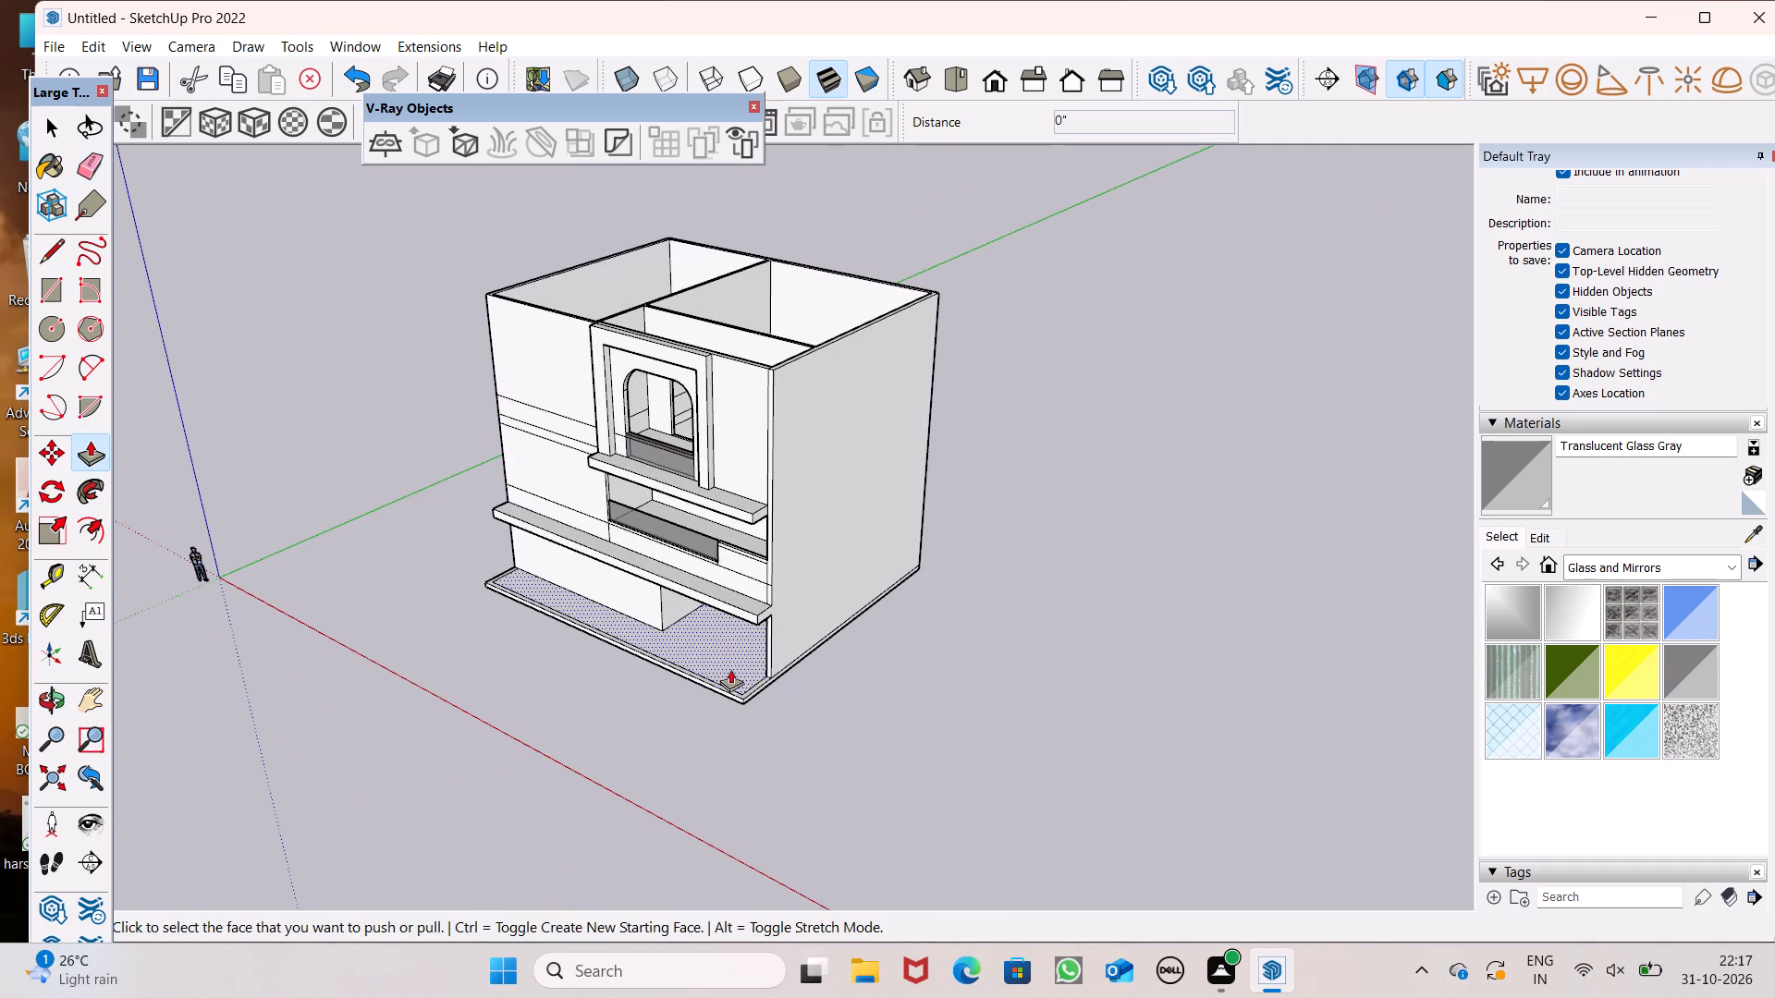
pyautogui.scroll(11, 742, 675)
pyautogui.moveTo(760, 690); pyautogui.dragTo(792, 700)
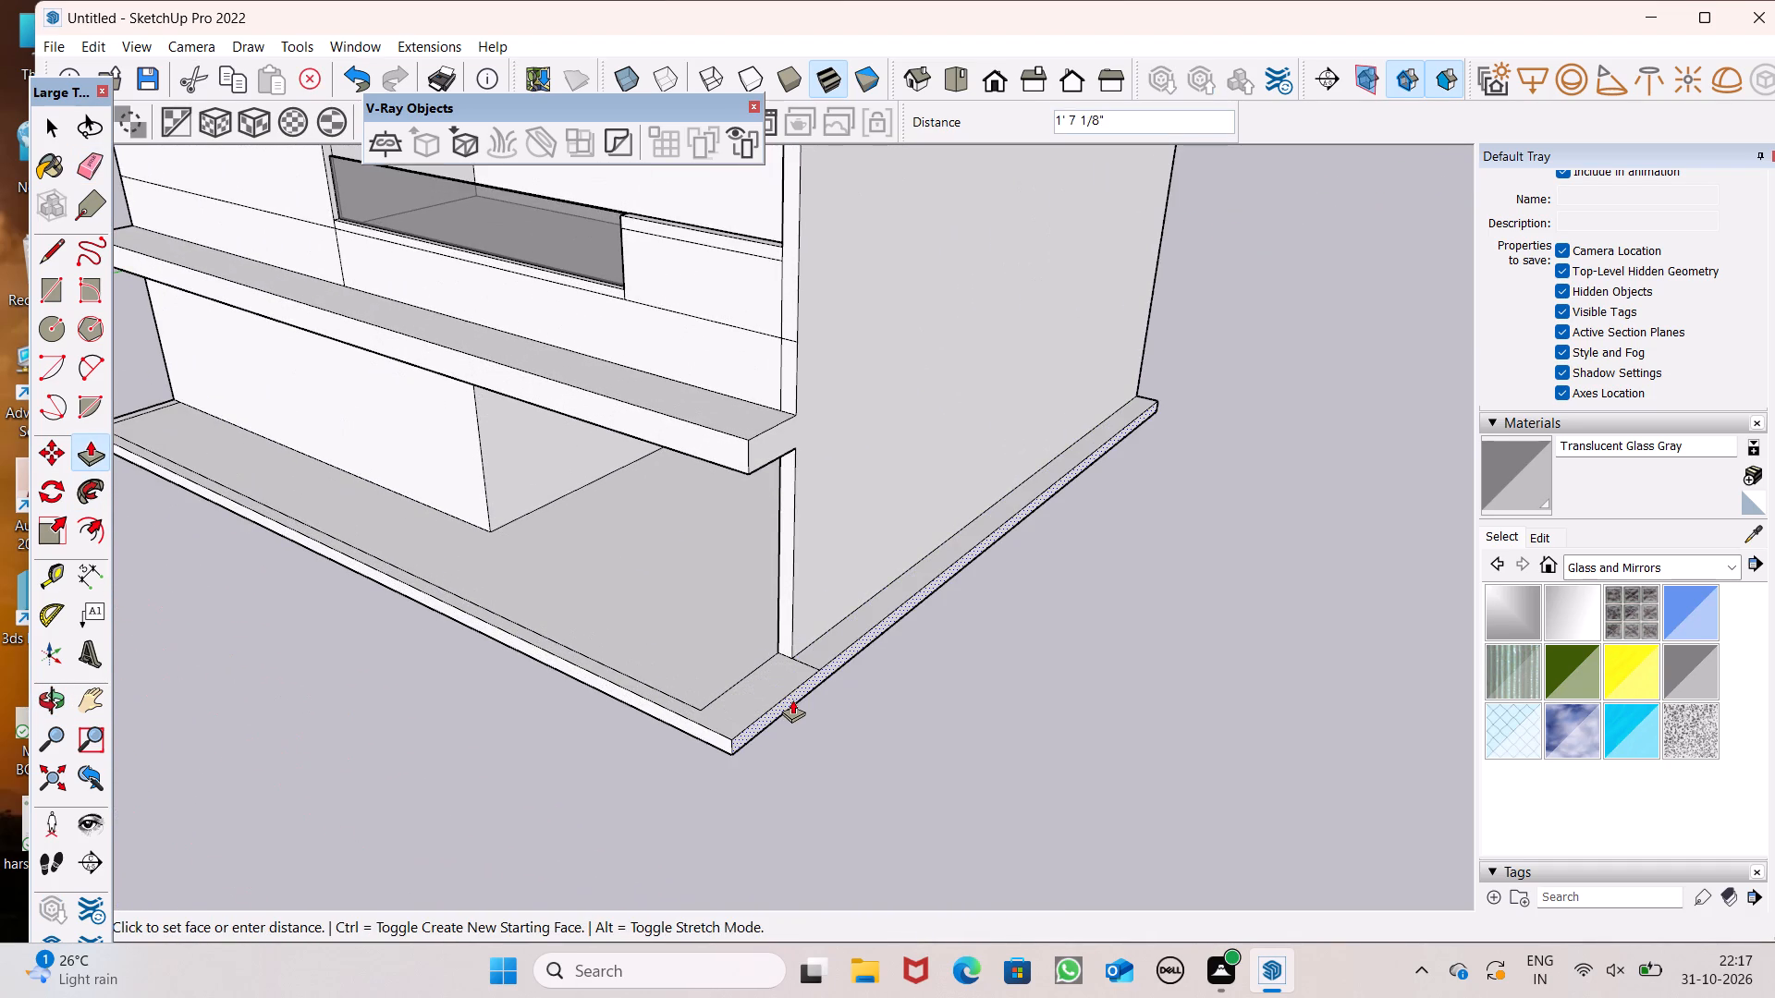
pyautogui.moveTo(792, 700); pyautogui.dragTo(799, 705)
pyautogui.scroll(-9, 799, 699)
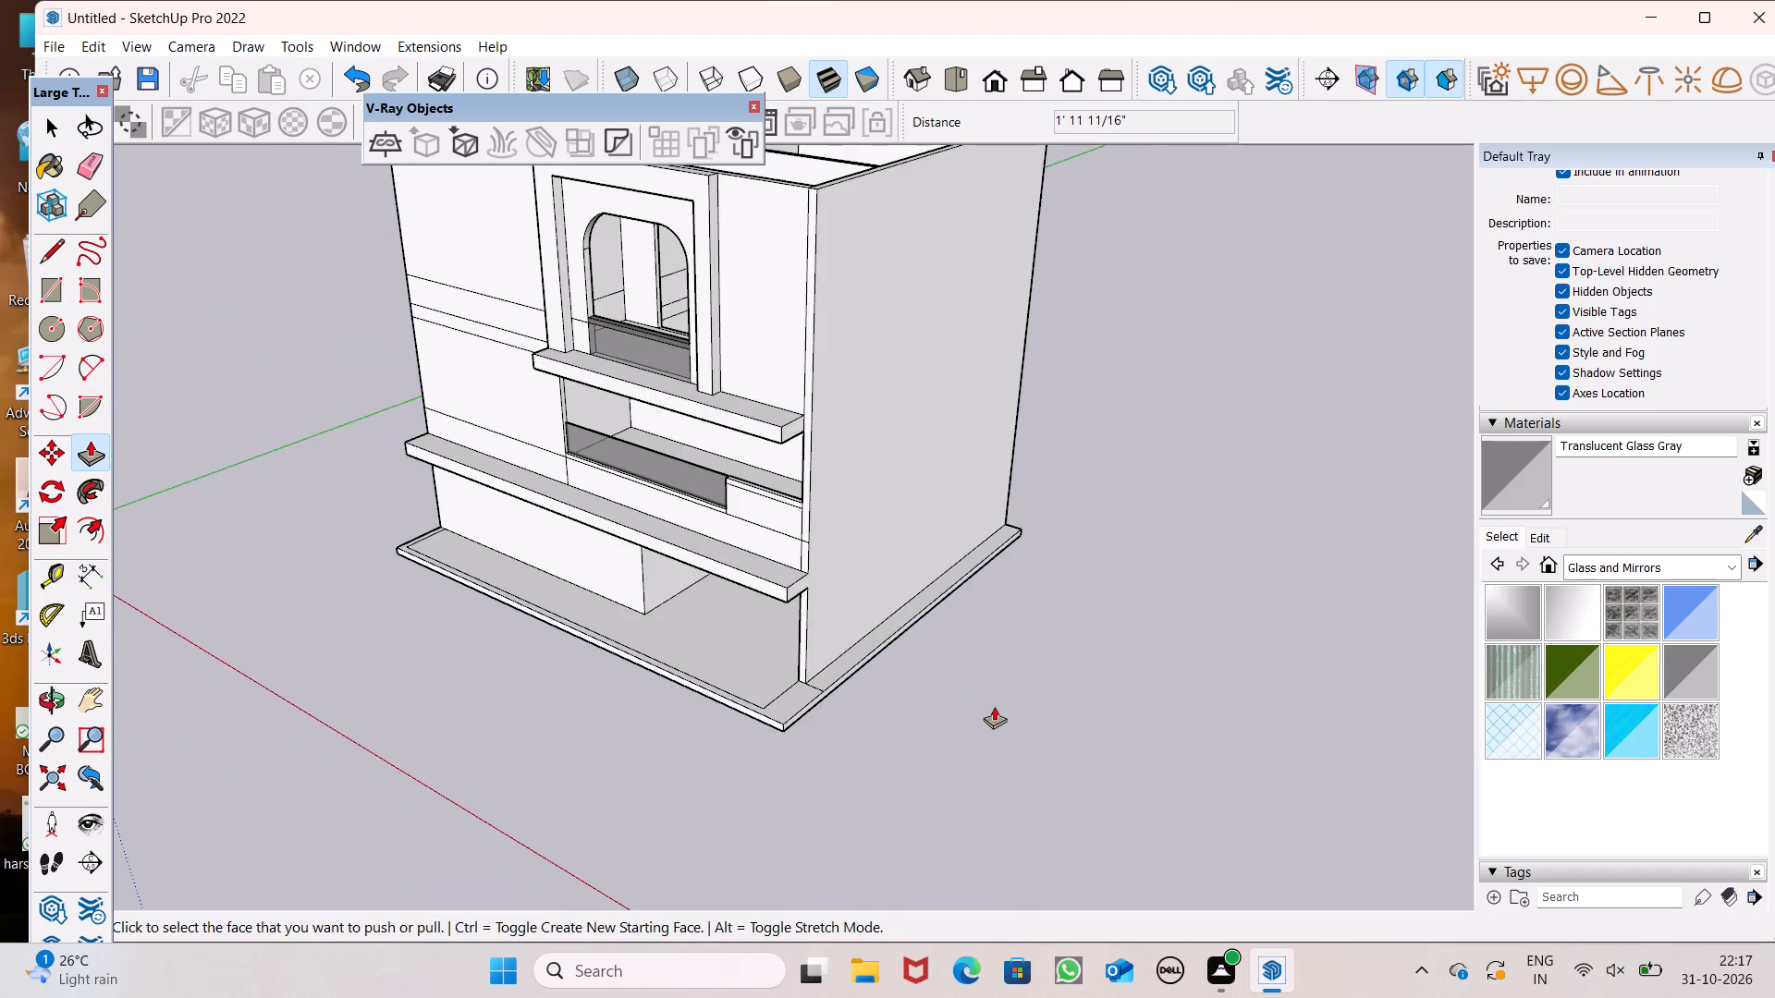
# Push/Pull the outer side wall outward 1' 11 11/16", flush with the widened slab edge.
pyautogui.moveTo(991, 712); pyautogui.dragTo(928, 785, button='middle')
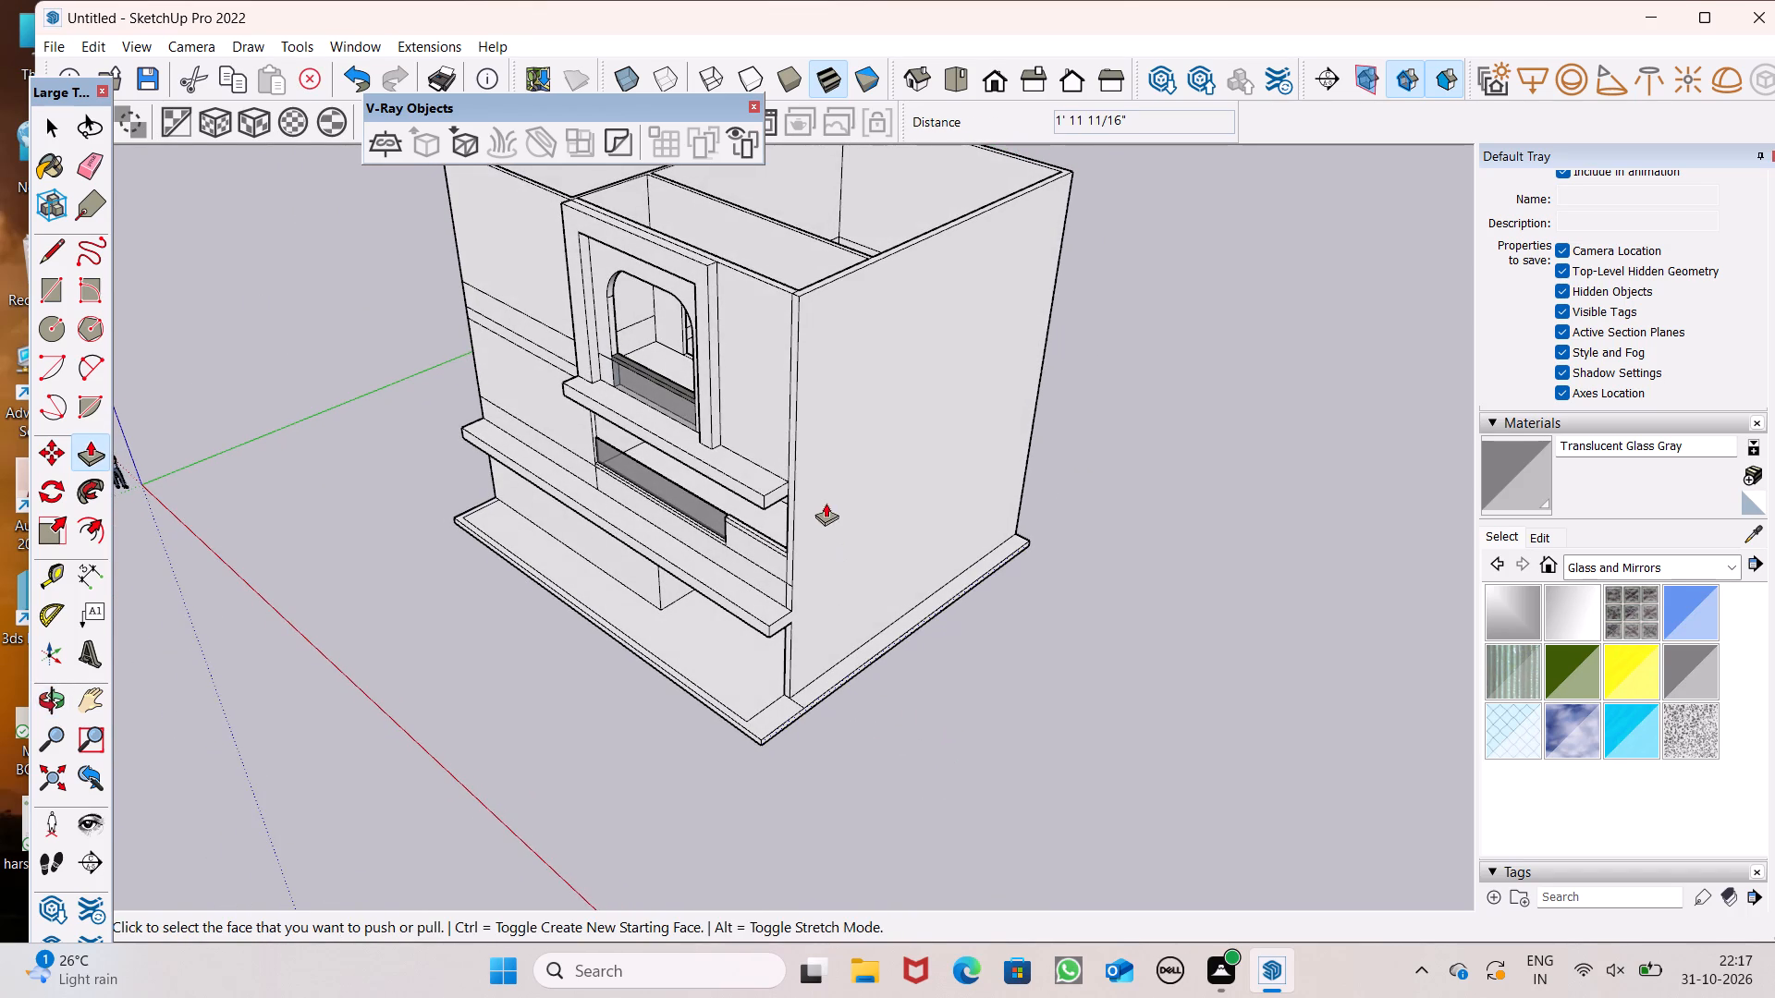
pyautogui.moveTo(833, 551); pyautogui.dragTo(851, 602, button='middle')
pyautogui.moveTo(814, 515); pyautogui.dragTo(829, 538)
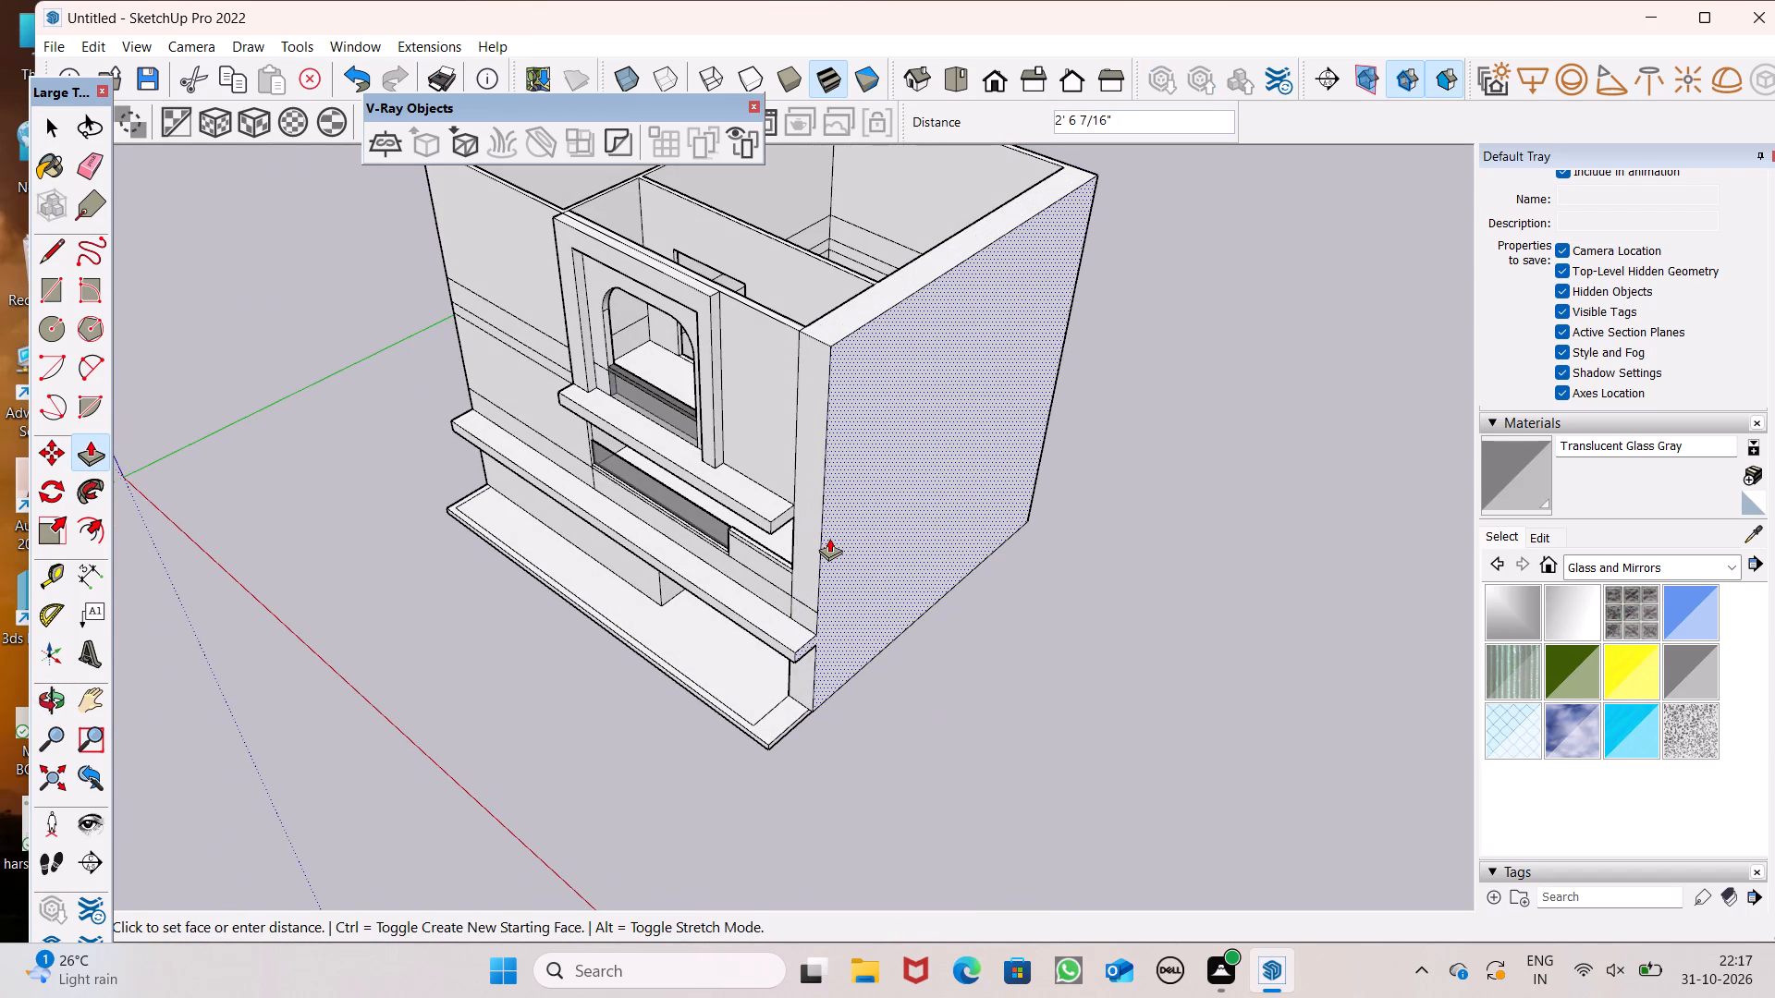
pyautogui.moveTo(829, 538); pyautogui.dragTo(782, 741)
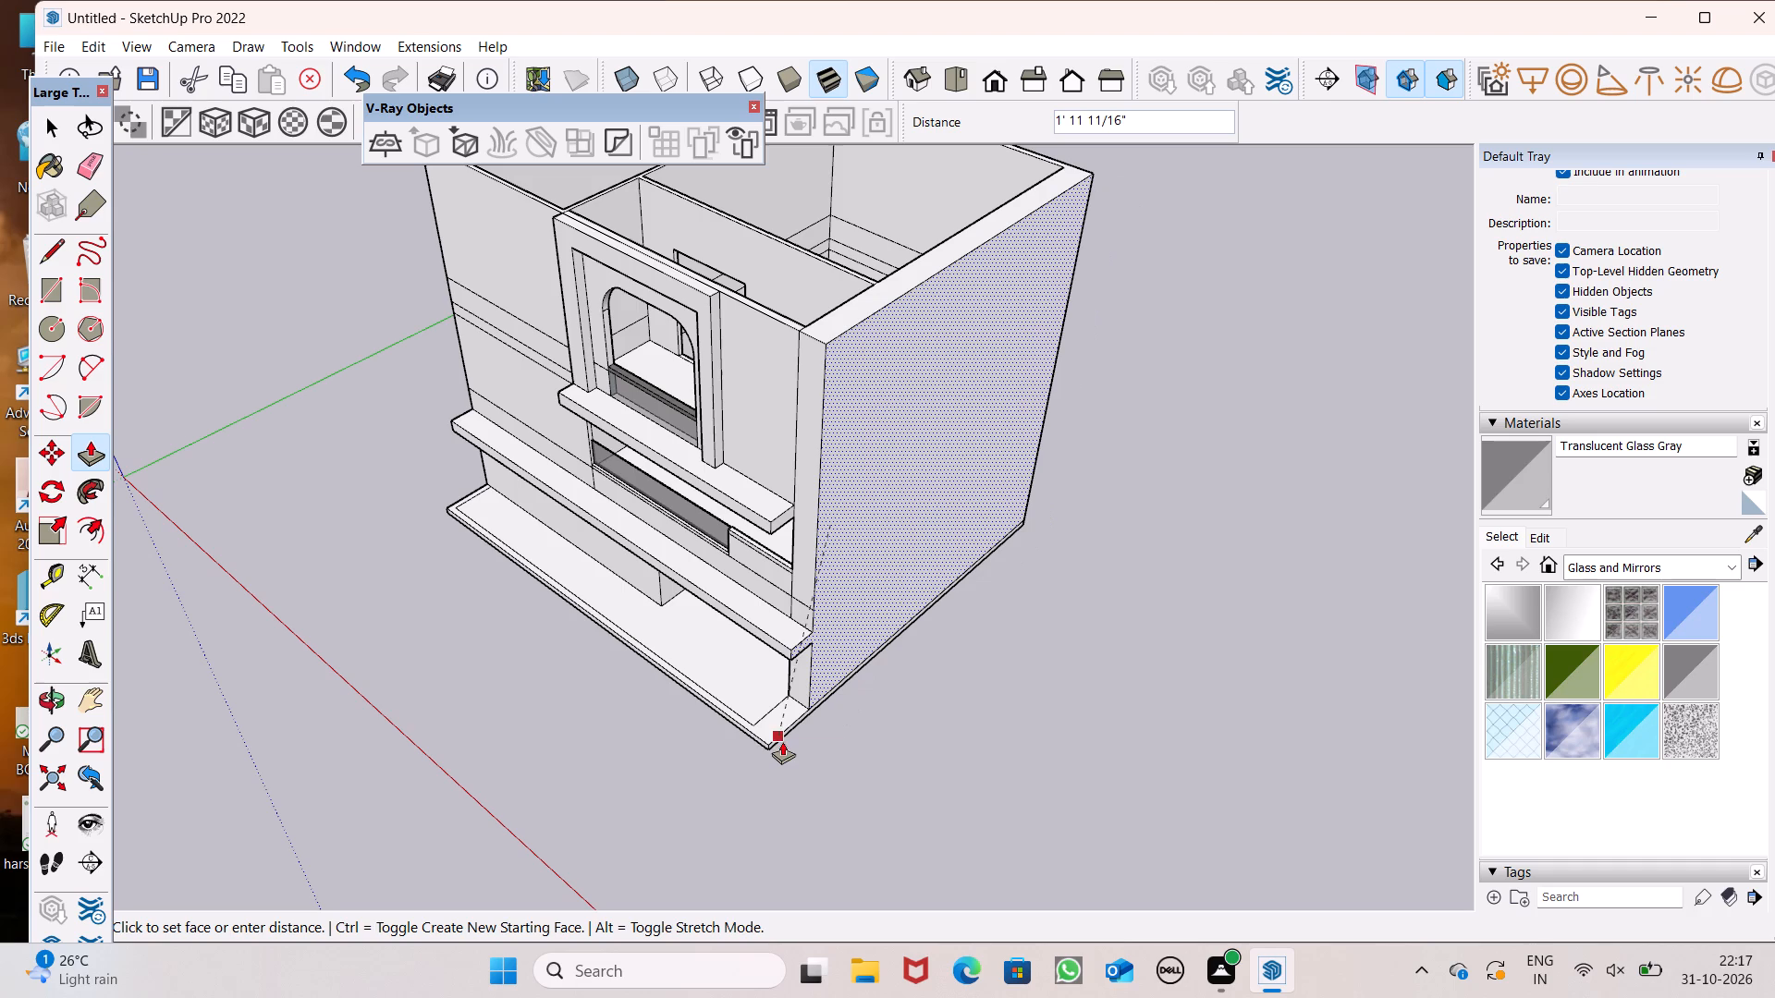
pyautogui.moveTo(782, 741); pyautogui.dragTo(781, 741)
pyautogui.moveTo(850, 703); pyautogui.dragTo(912, 634, button='middle')
pyautogui.scroll(7, 835, 629)
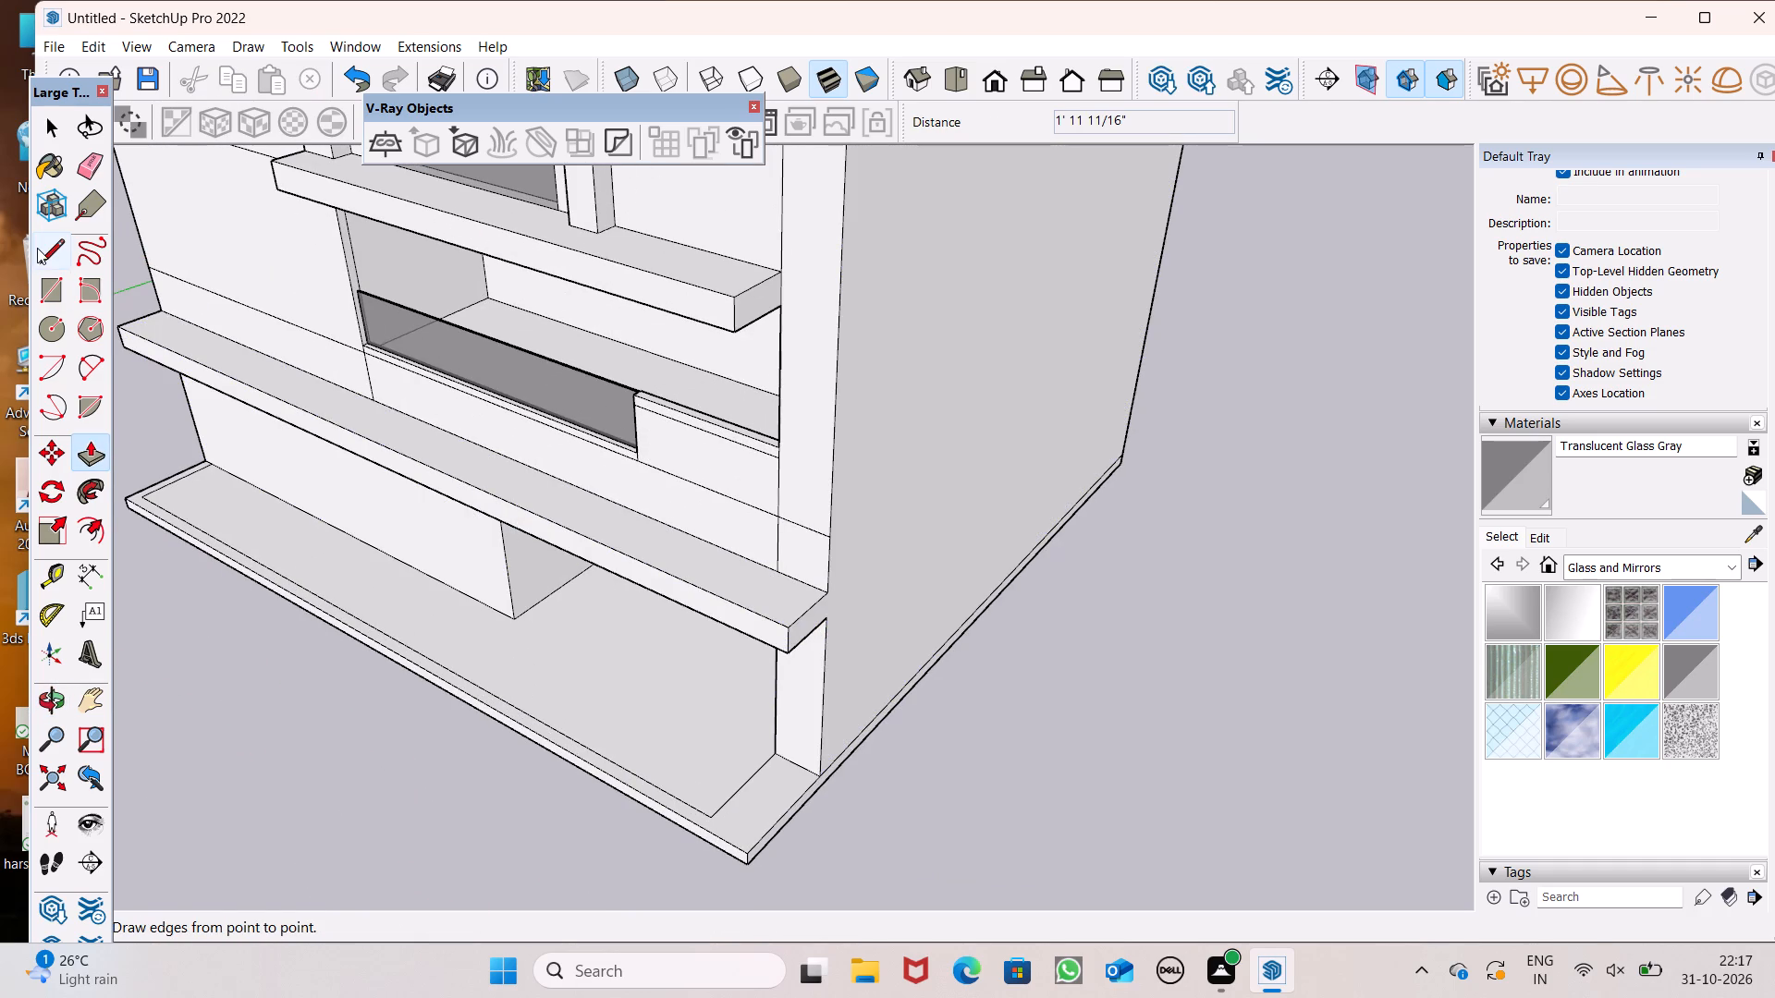
# Draw a short vertical edge where the lower ledge's end face meets the outer side wall.
pyautogui.click(42, 248)
pyautogui.scroll(4, 806, 576)
pyautogui.click(825, 602)
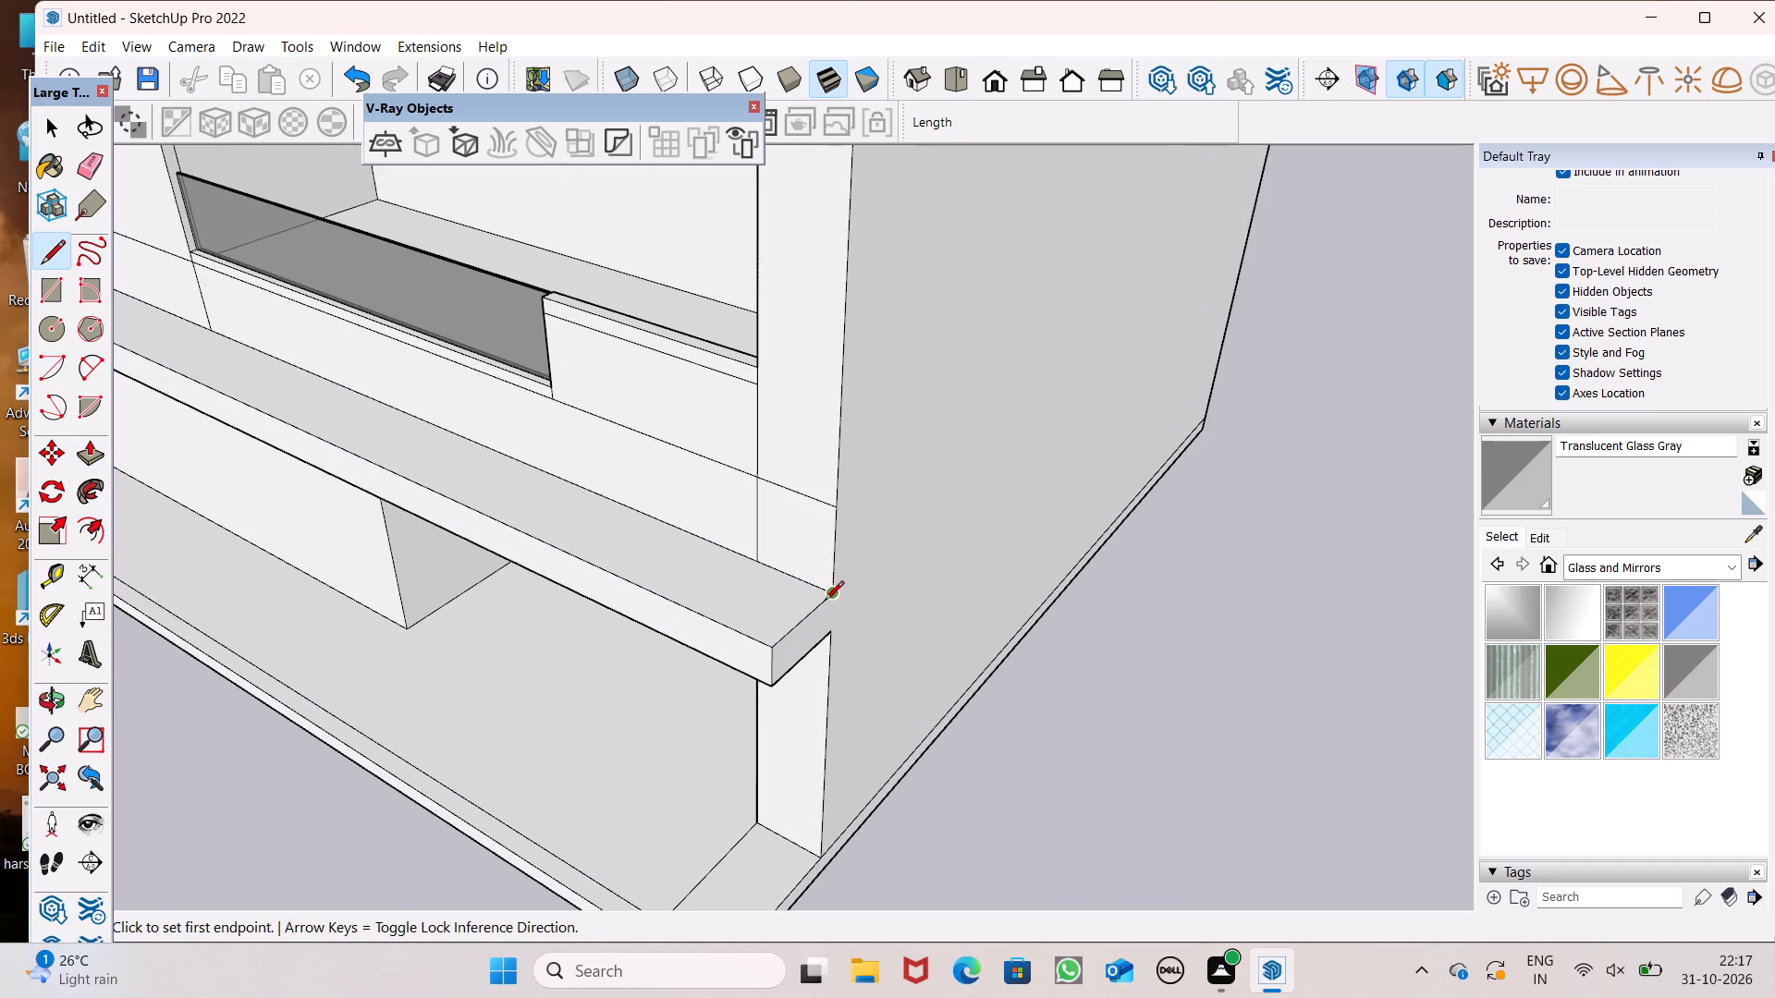
pyautogui.click(835, 632)
pyautogui.scroll(-3, 890, 666)
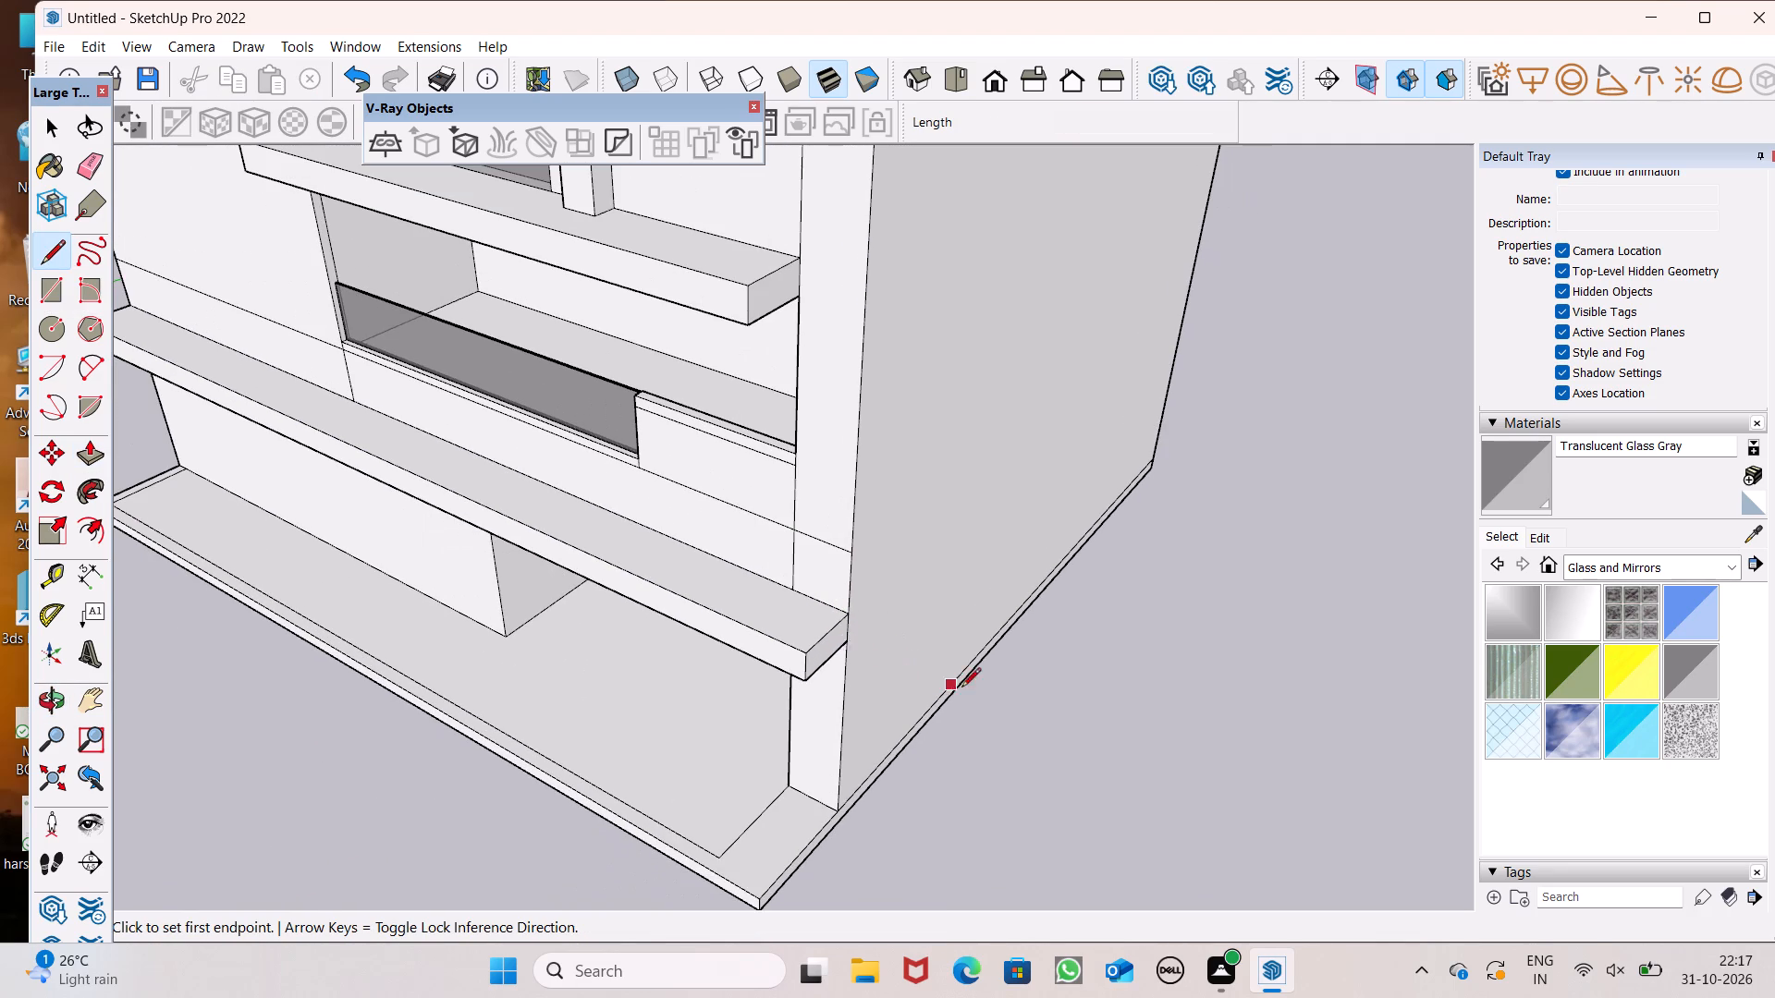
pyautogui.press('space')
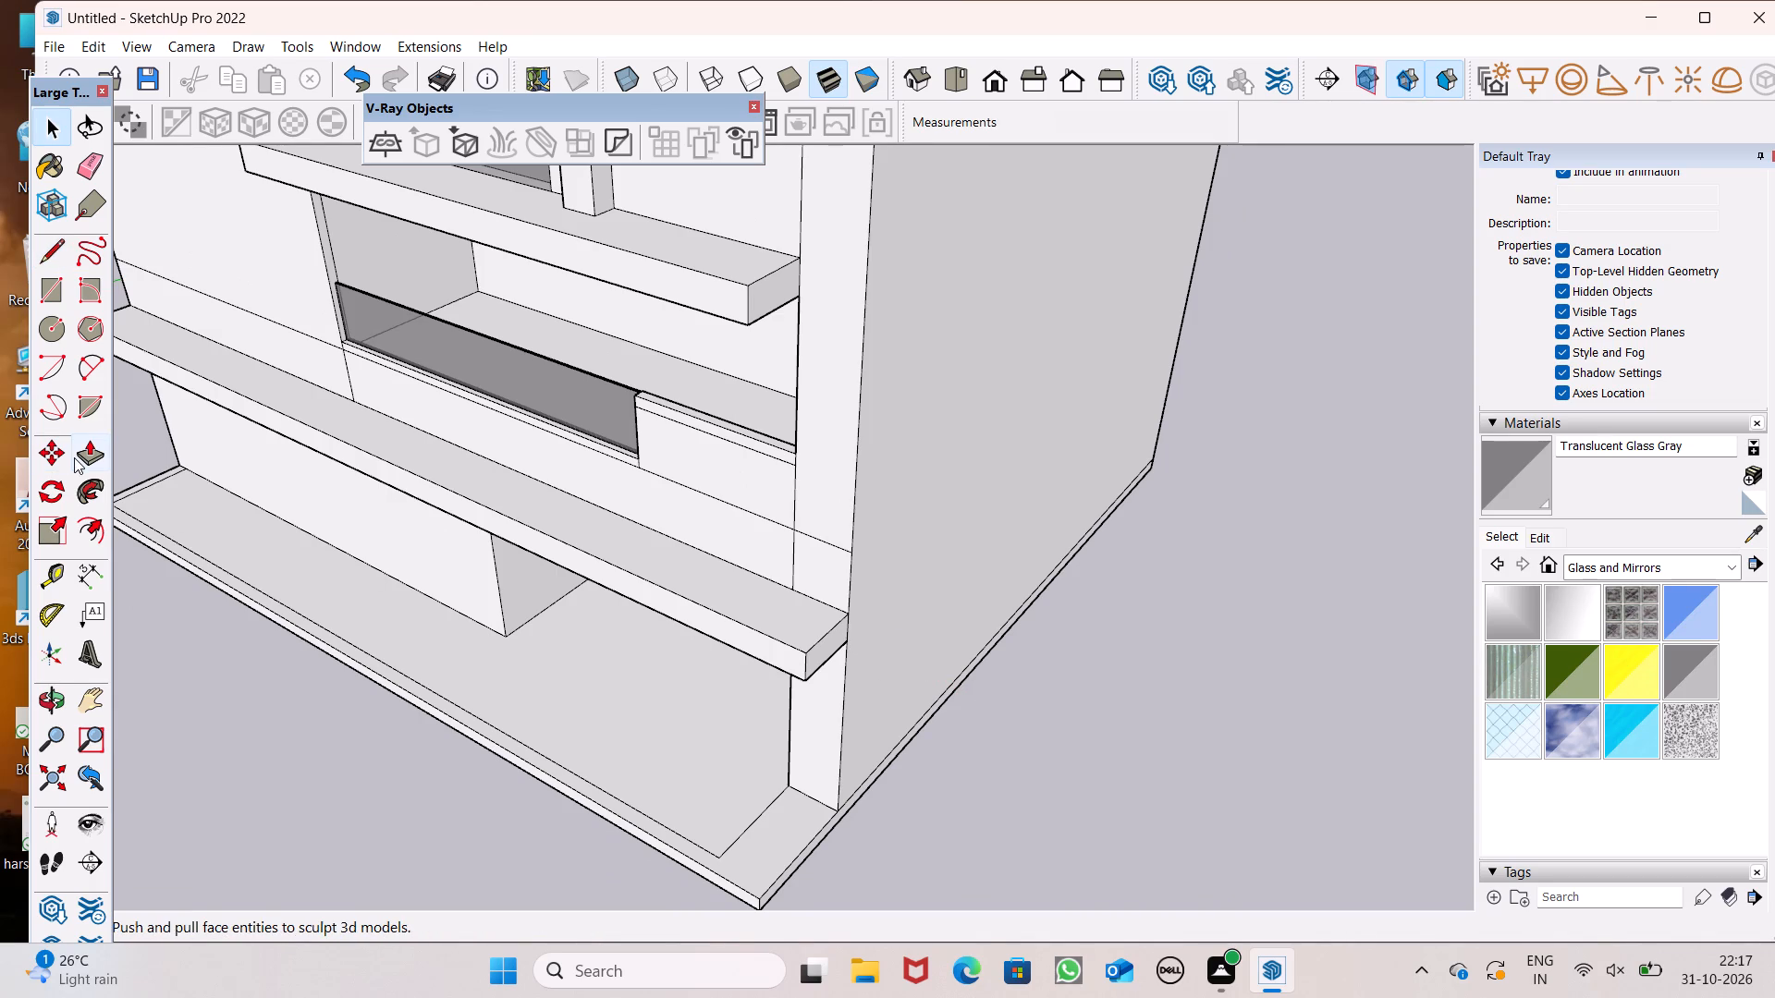
# Push/Pull the lower ledge's end face back 2' 8 11/16" so the ledge stops at the side wall's inner edge.
pyautogui.click(82, 454)
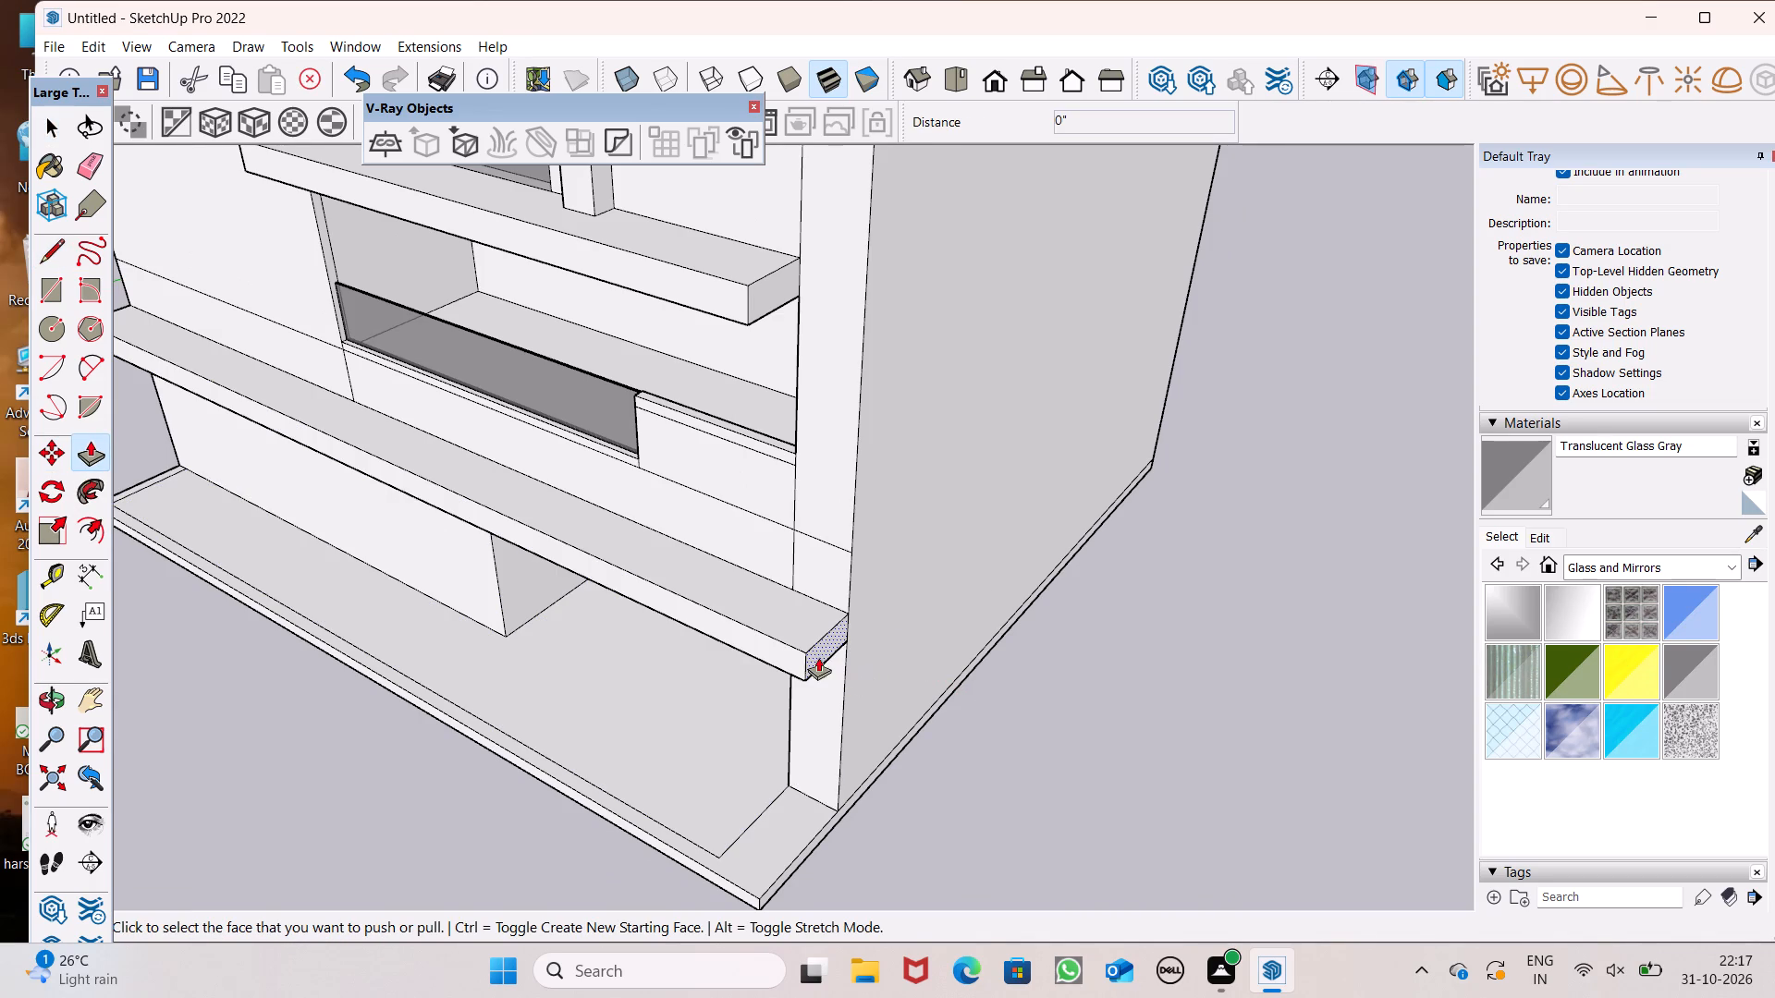
pyautogui.moveTo(817, 656); pyautogui.dragTo(795, 578)
pyautogui.scroll(-4, 795, 578)
pyautogui.moveTo(828, 604); pyautogui.dragTo(1116, 490, button='middle')
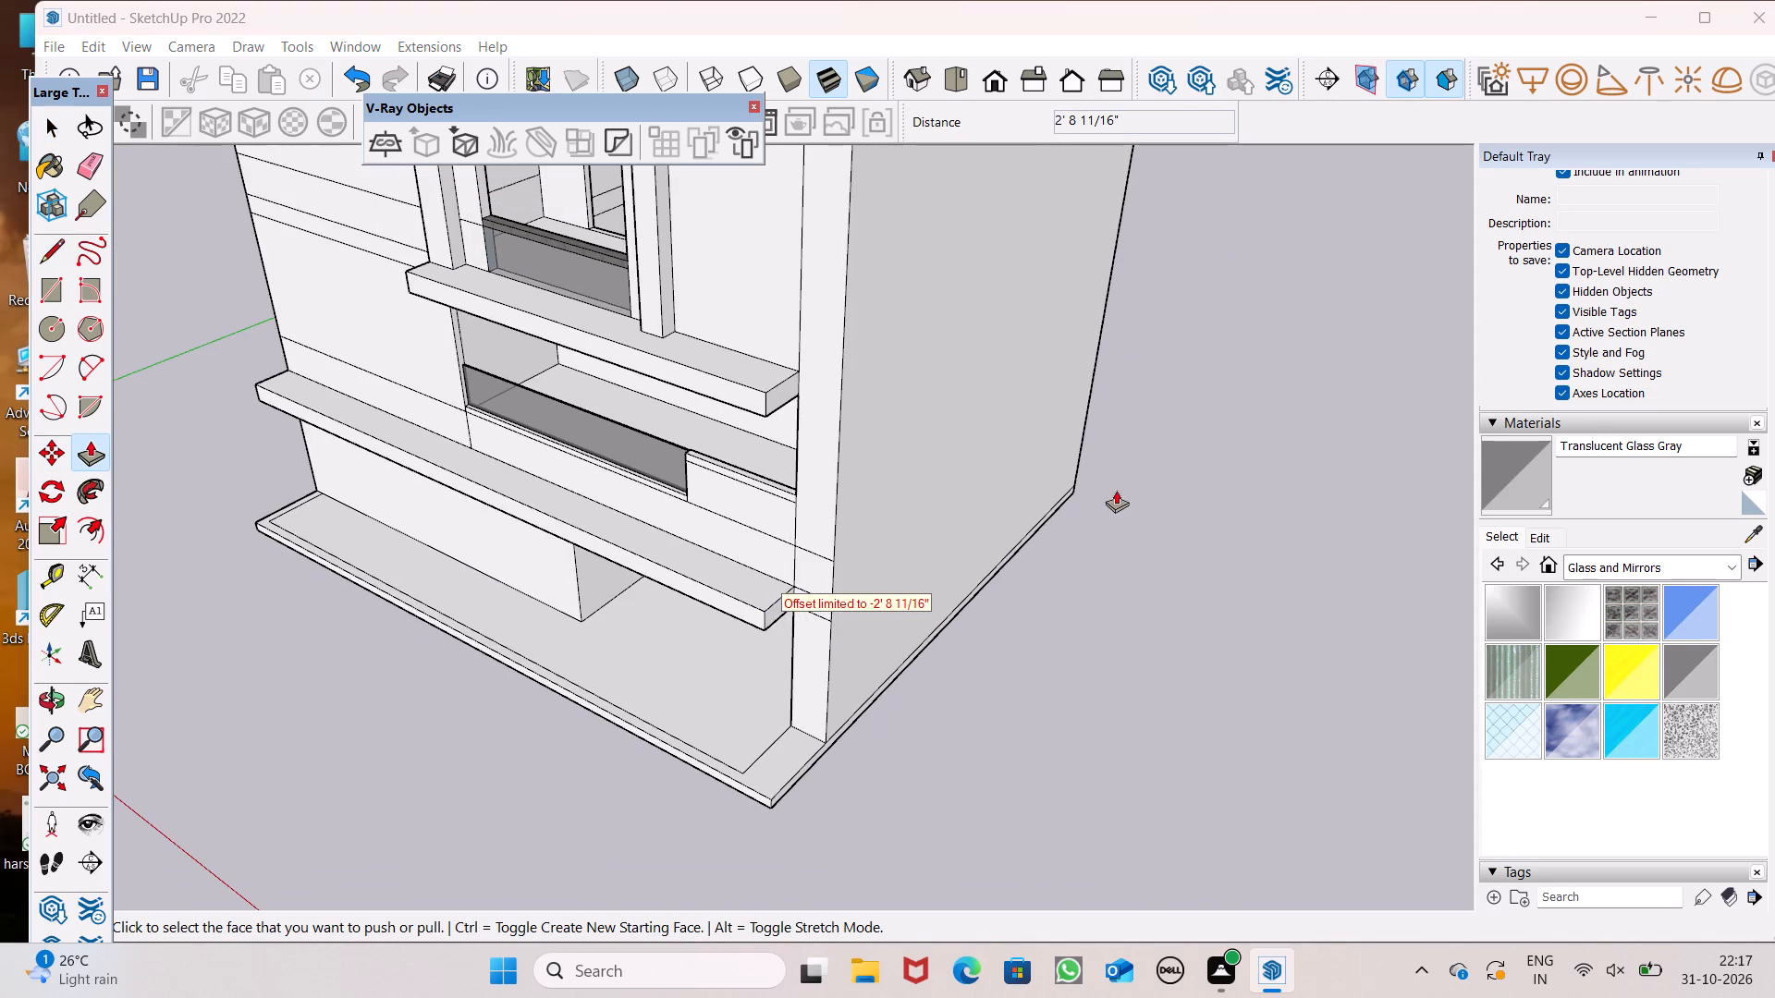
pyautogui.moveTo(1116, 490); pyautogui.dragTo(1124, 480, button='middle')
# Erase the leftover horizontal edges across the side wall's front end beside the lower ledge.
pyautogui.click(89, 171)
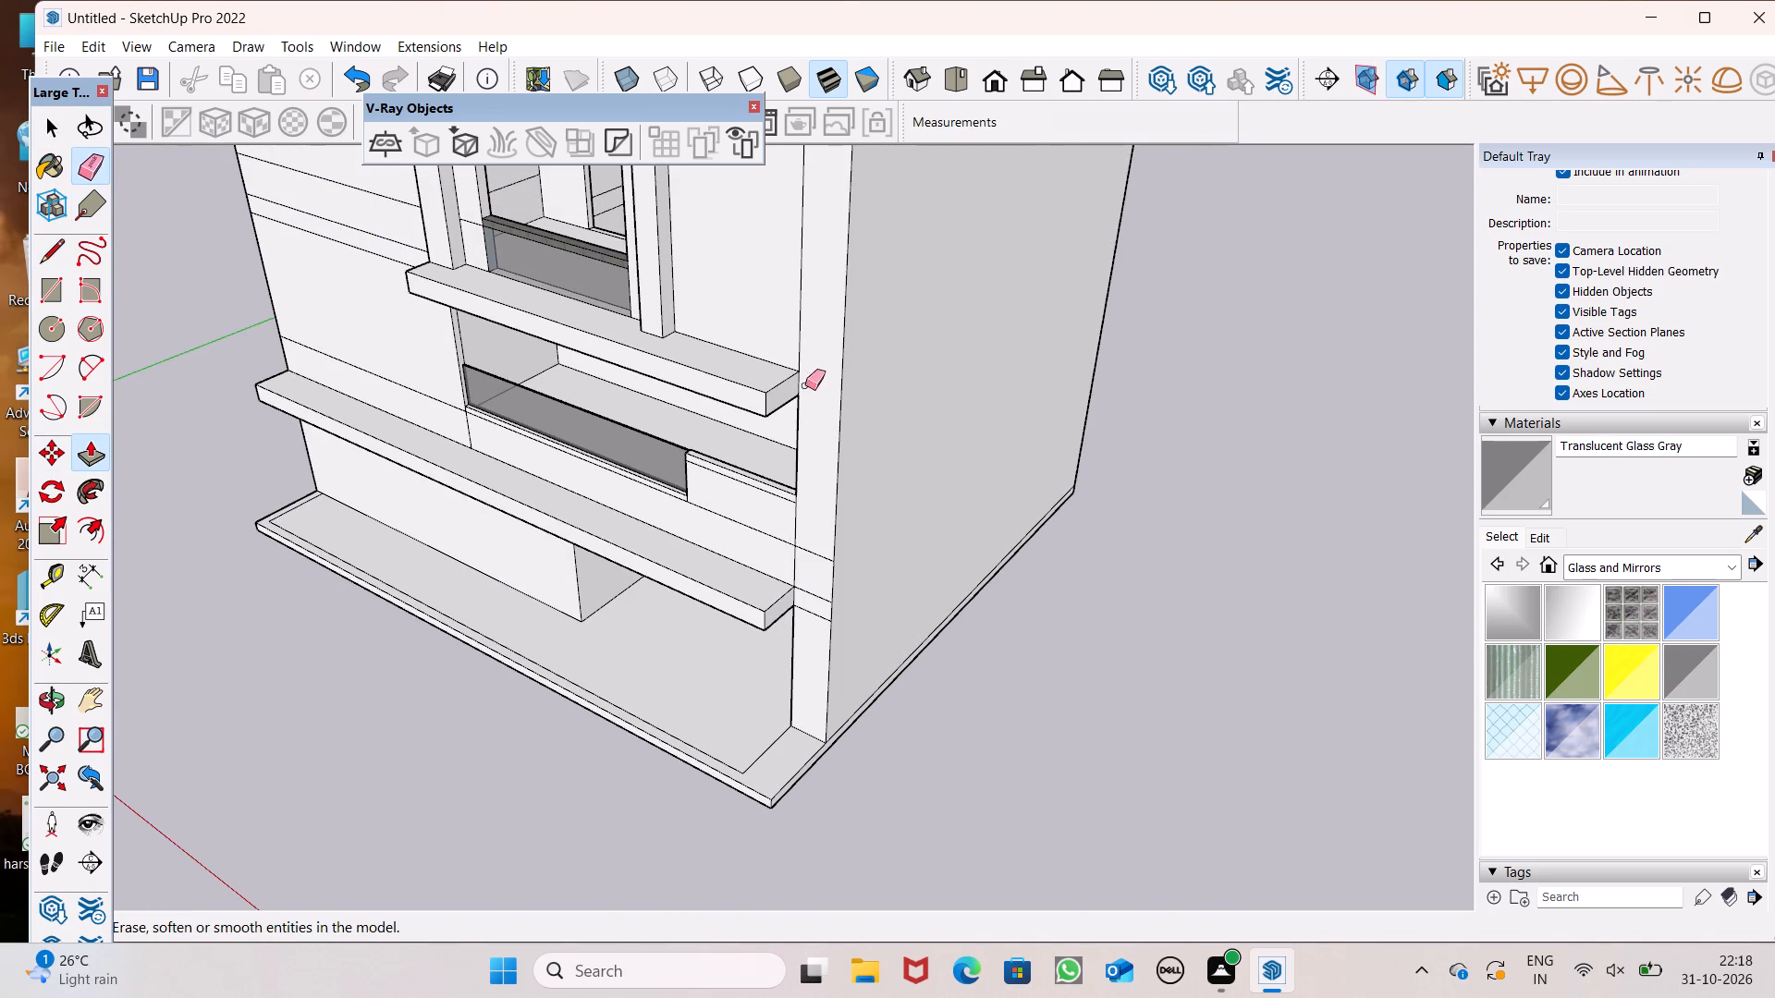
pyautogui.scroll(5, 800, 554)
pyautogui.moveTo(814, 537); pyautogui.dragTo(825, 660)
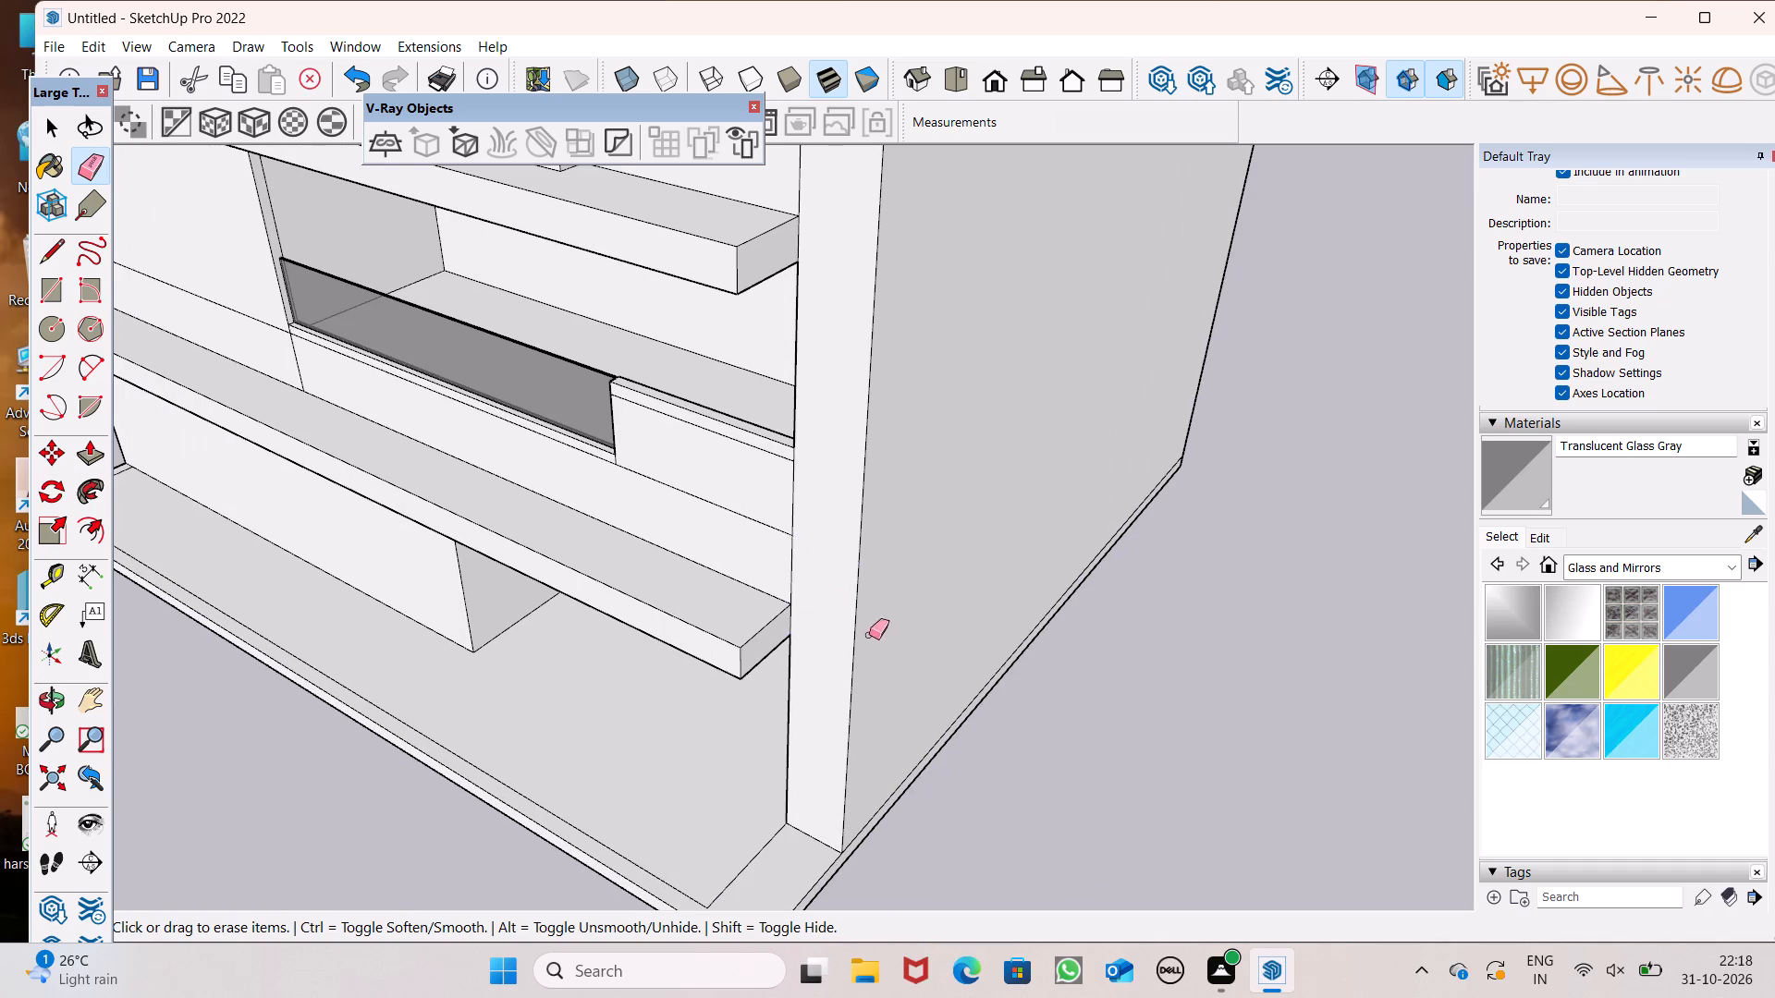
# Draw a narrow full-height rectangle, about 43' 10" tall, down the middle of the side wall's front end.
pyautogui.scroll(-7, 875, 628)
pyautogui.moveTo(936, 688); pyautogui.dragTo(1239, 605, button='middle')
pyautogui.scroll(-4, 1215, 735)
pyautogui.moveTo(1167, 725); pyautogui.dragTo(1158, 647, button='middle')
pyautogui.scroll(3, 1045, 208)
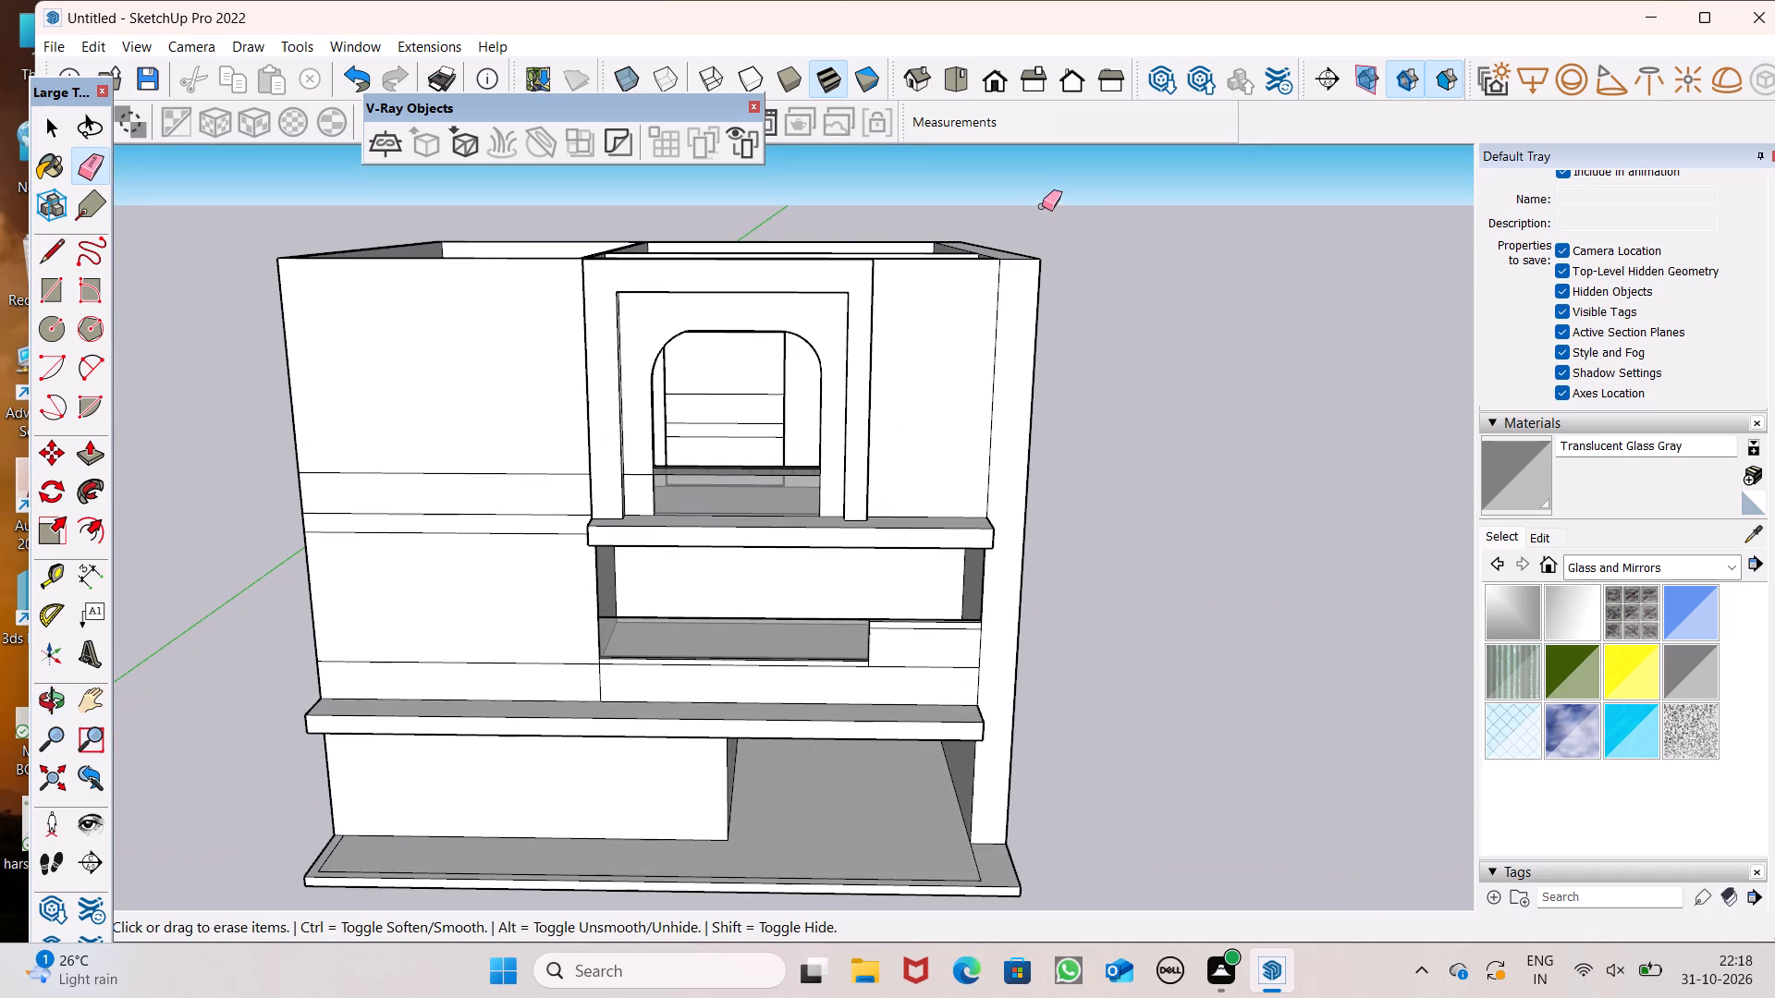
pyautogui.click(47, 298)
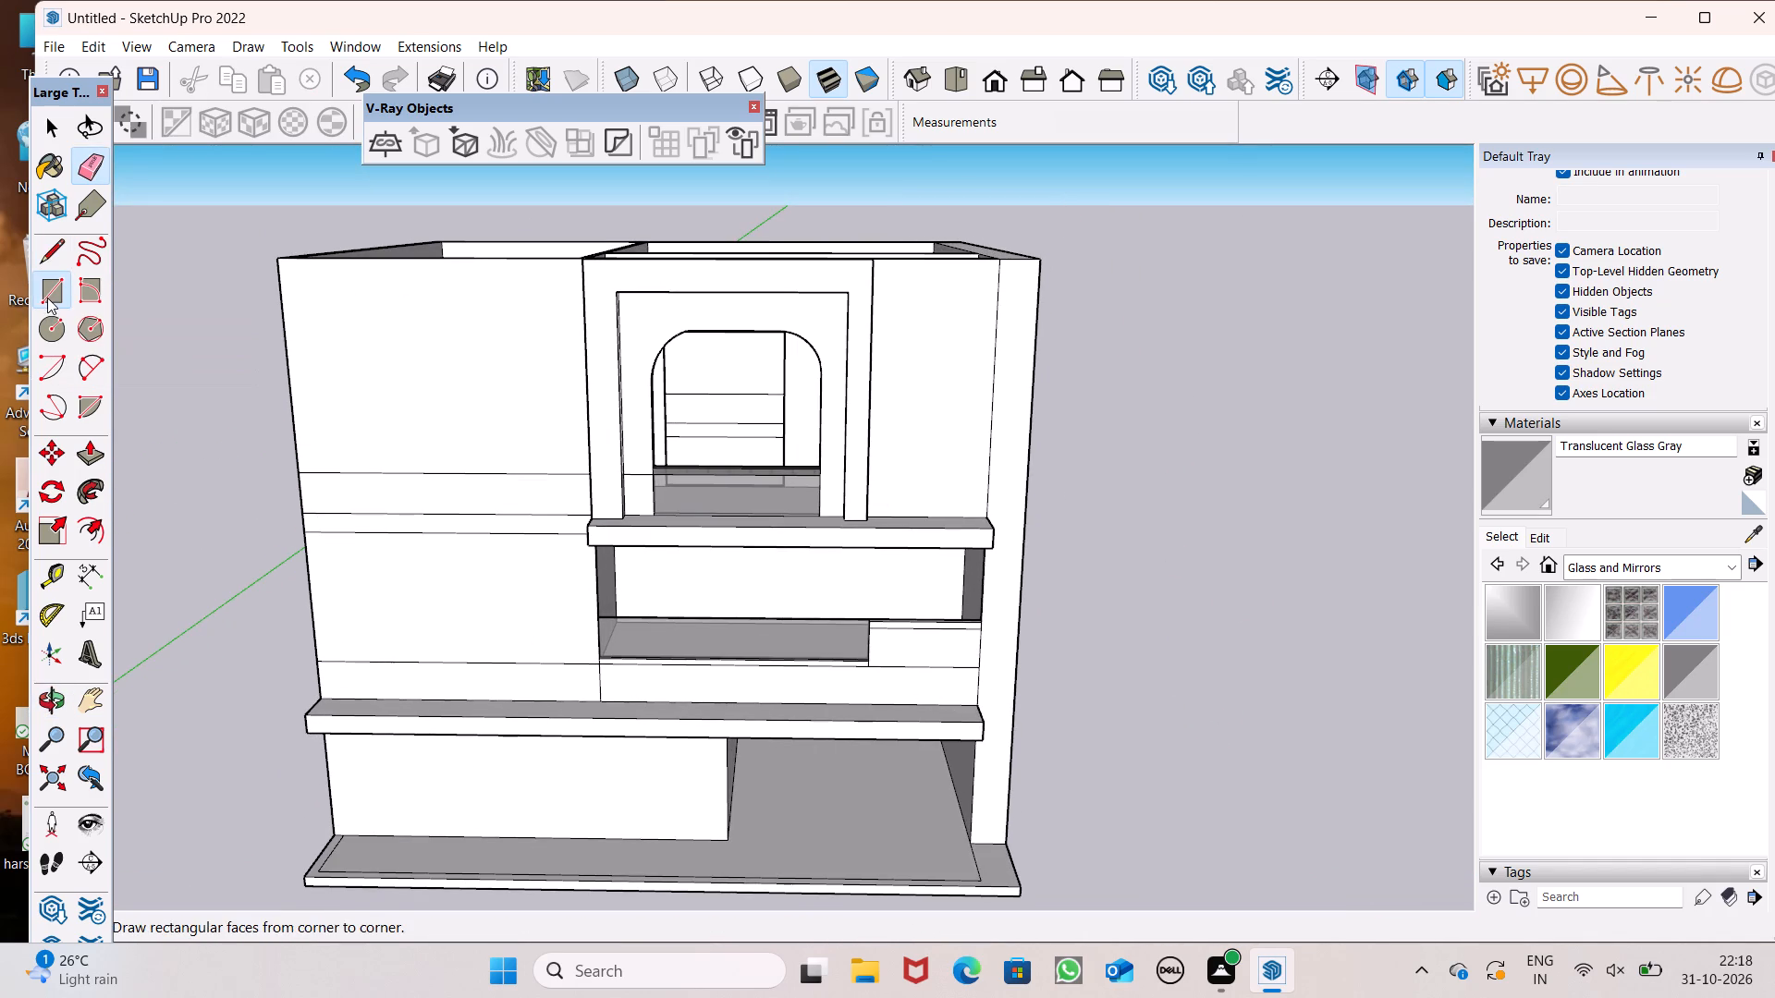
pyautogui.scroll(7, 1015, 298)
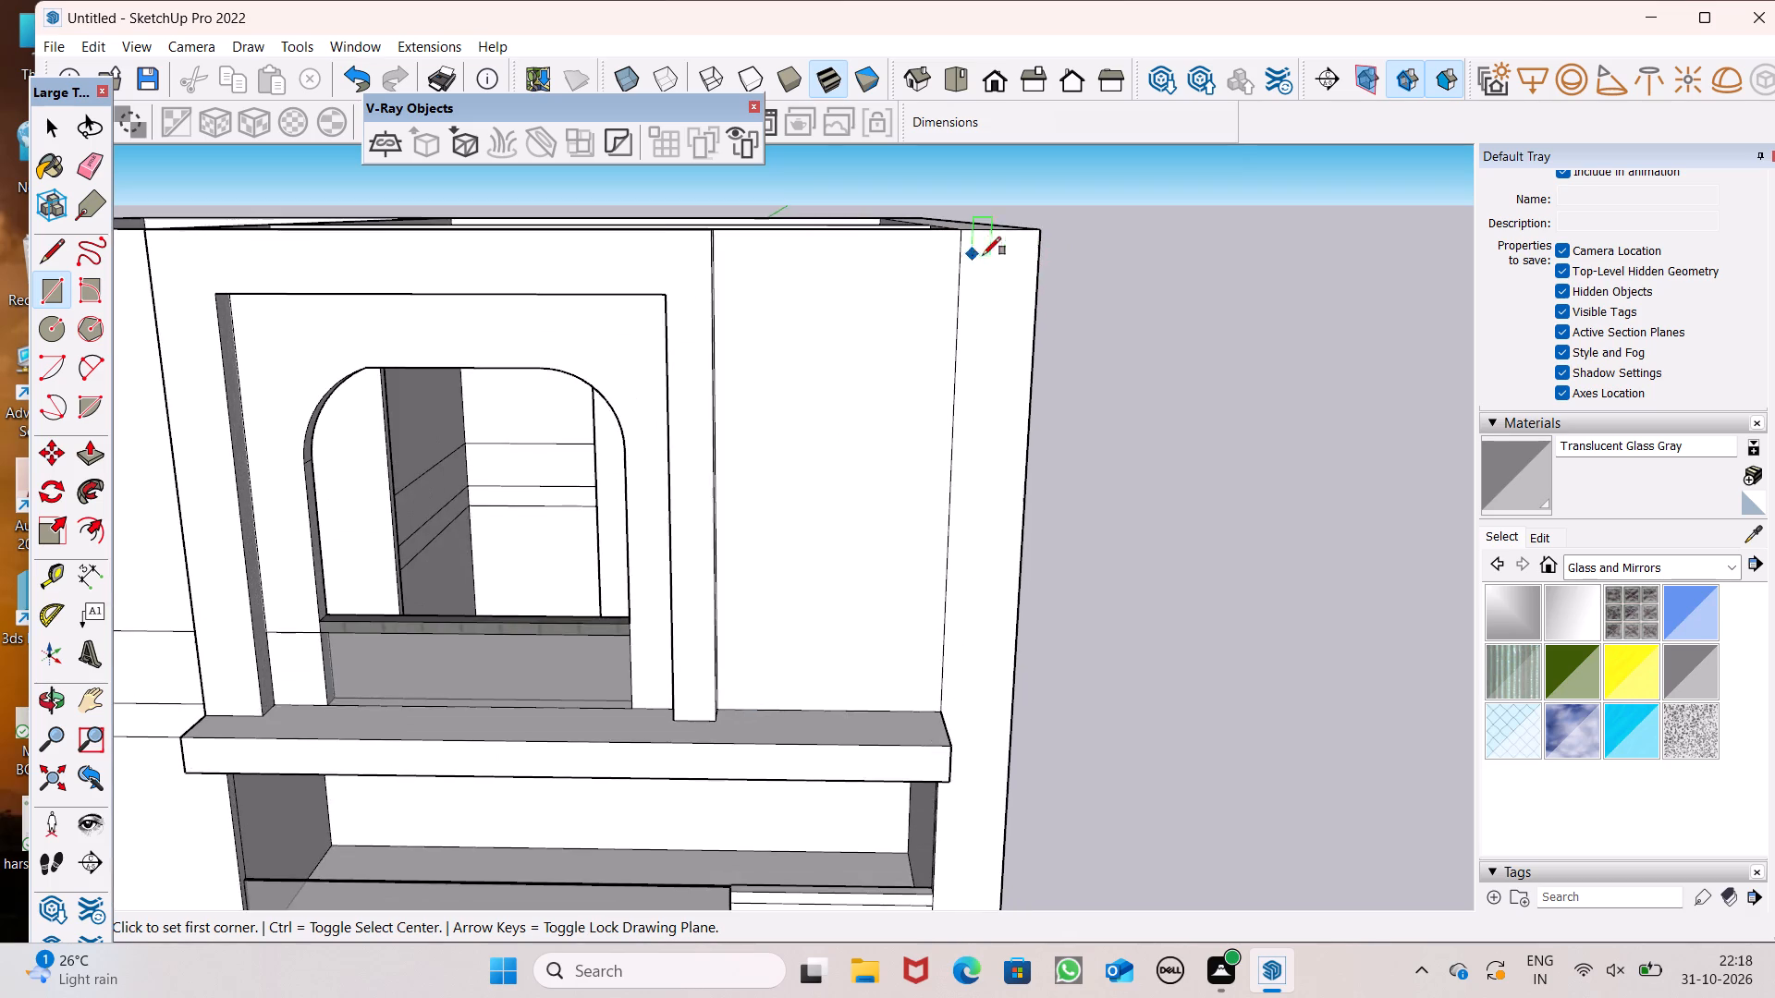
pyautogui.scroll(6, 998, 252)
pyautogui.click(986, 209)
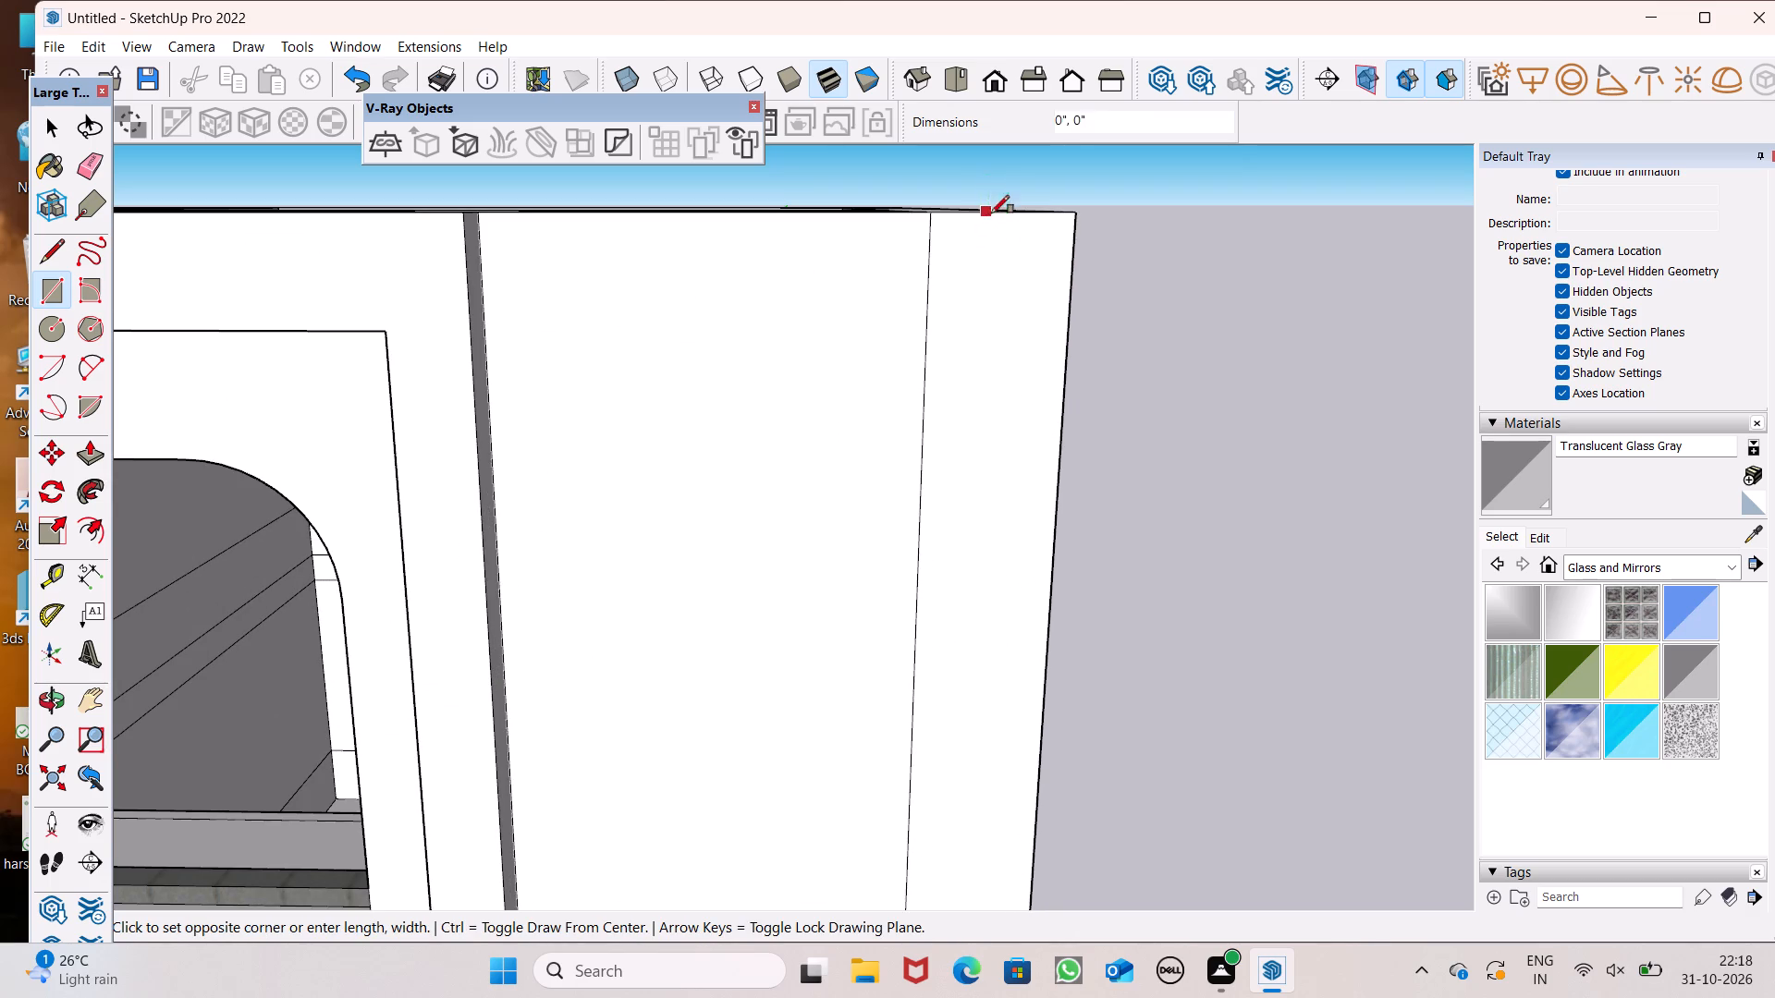
pyautogui.scroll(-7, 992, 313)
pyautogui.scroll(-8, 998, 403)
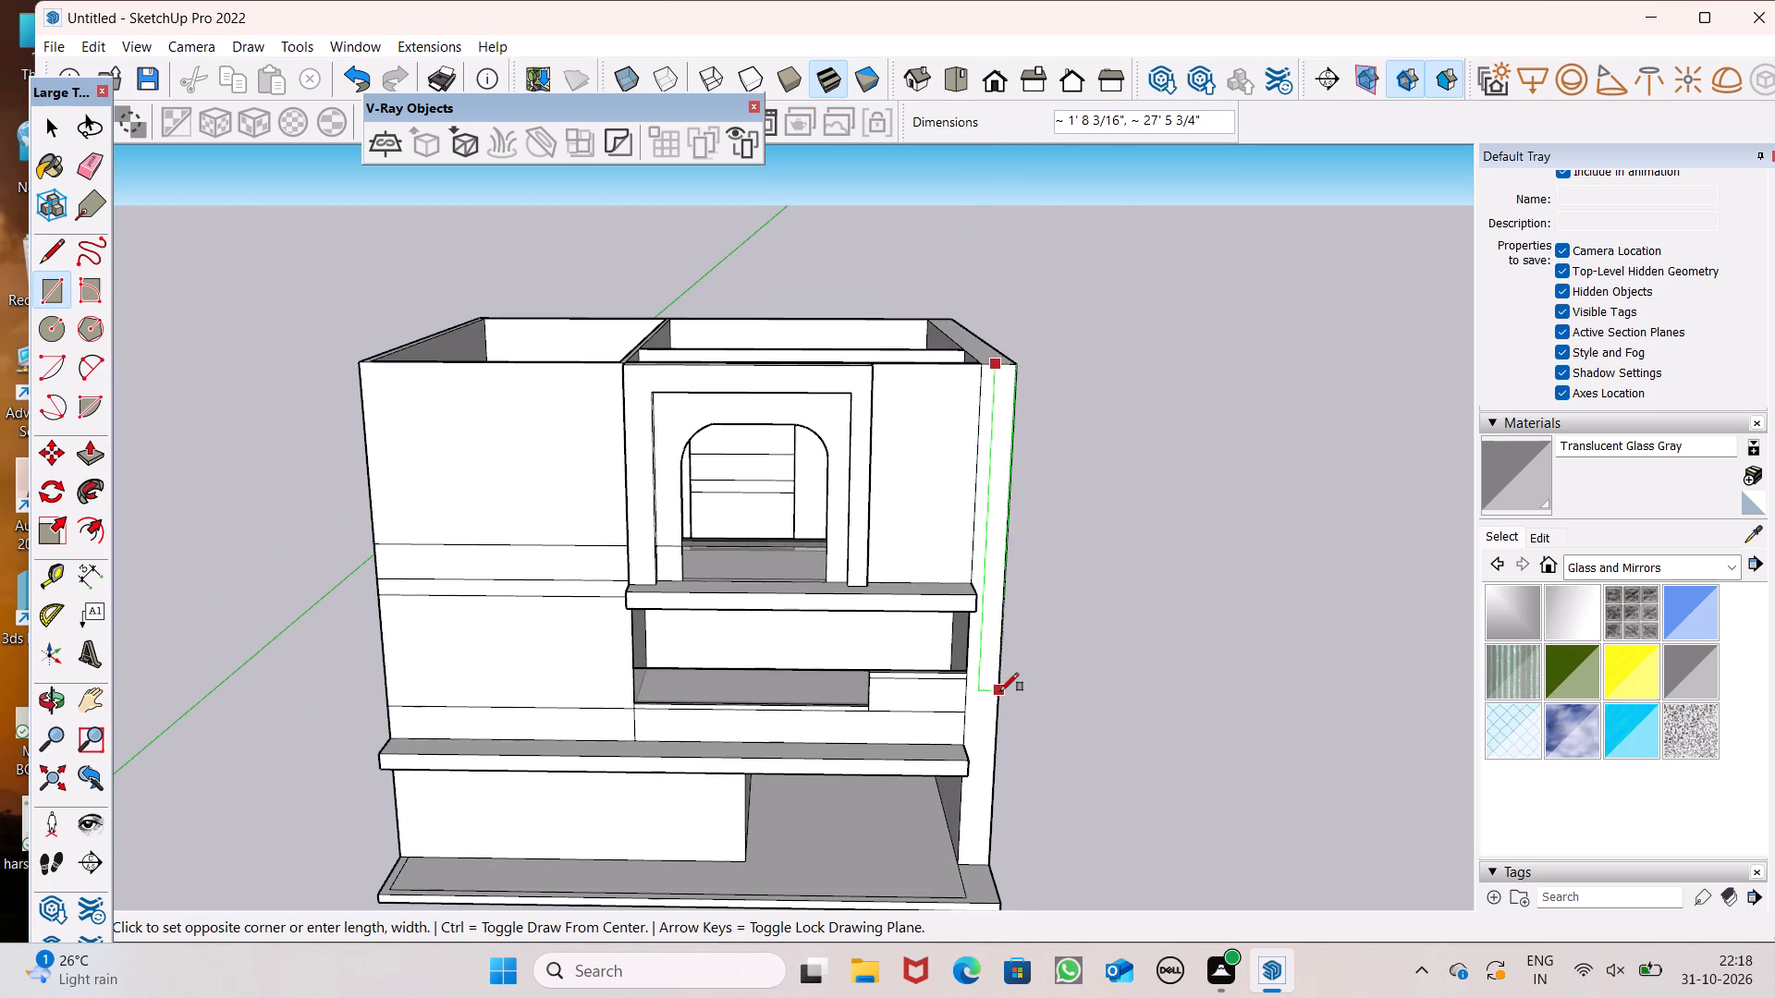
pyautogui.scroll(-6, 998, 676)
pyautogui.scroll(14, 985, 766)
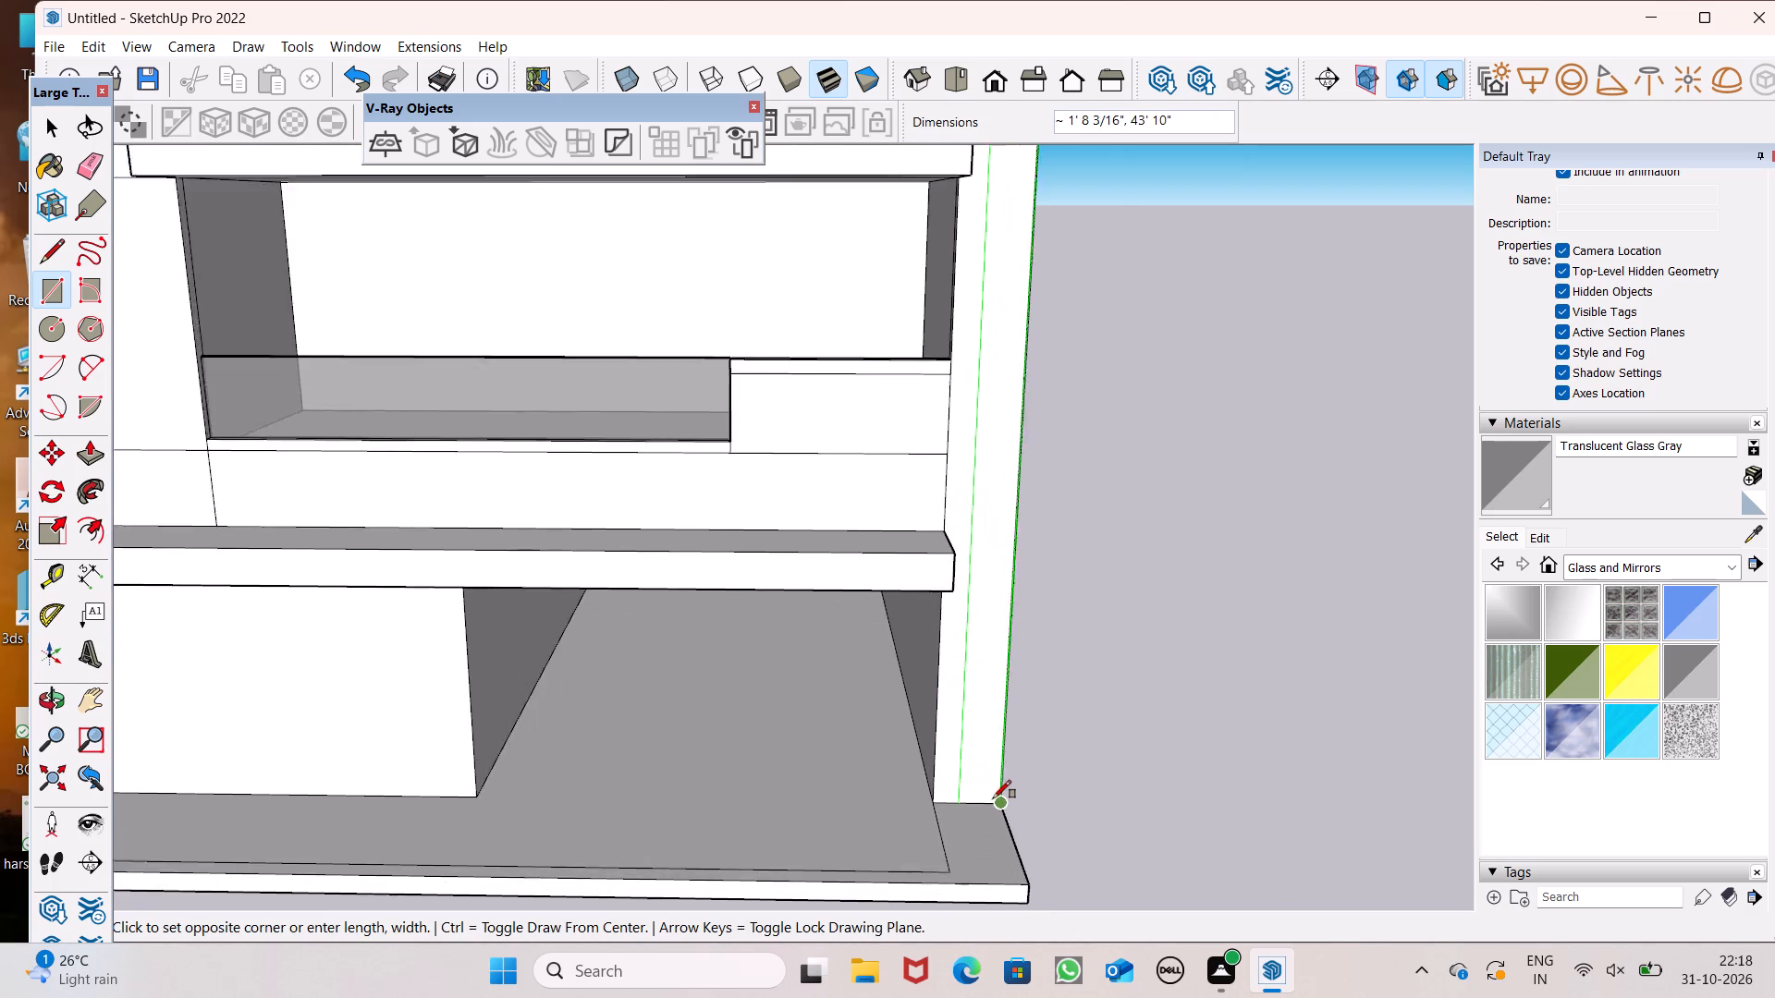
pyautogui.scroll(7, 953, 817)
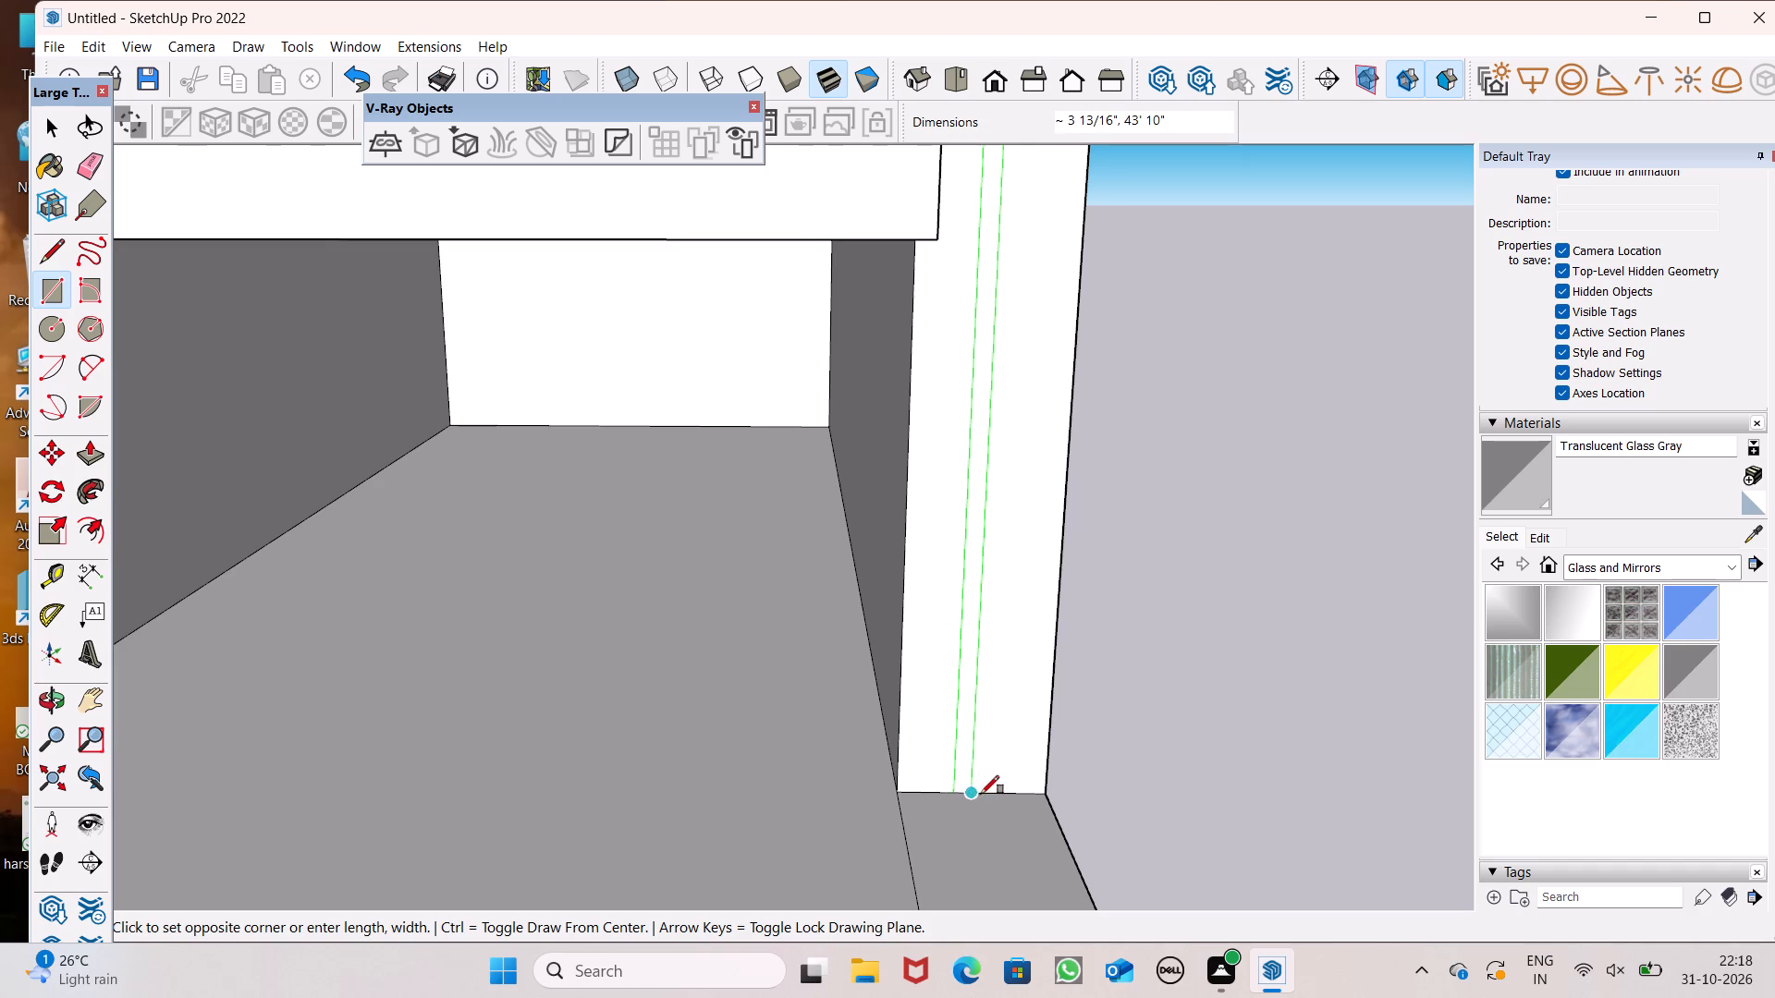
pyautogui.click(985, 790)
# Push/Pull the narrow vertical strip on the side wall's front end inward about 10 1/8" as a groove.
pyautogui.scroll(-4, 1021, 816)
pyautogui.moveTo(979, 832); pyautogui.dragTo(936, 908, button='middle')
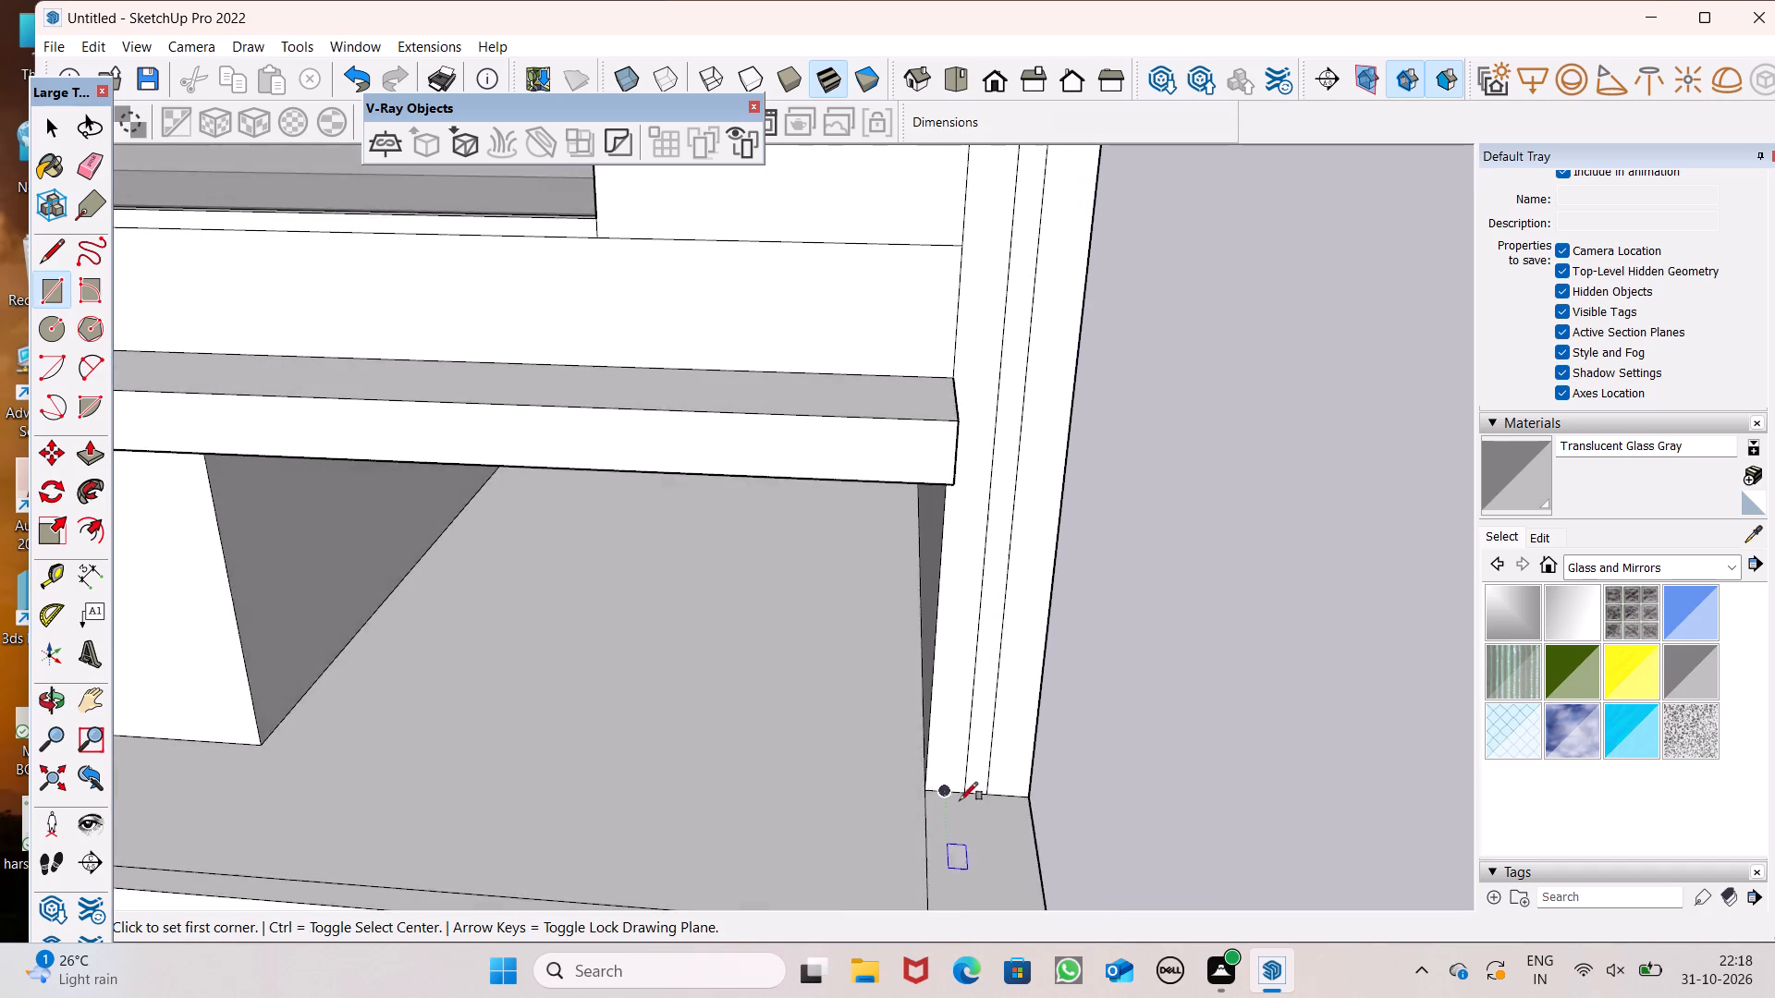
pyautogui.scroll(-7, 955, 906)
pyautogui.scroll(-6, 1091, 585)
pyautogui.scroll(1, 1144, 332)
pyautogui.scroll(-4, 1041, 648)
pyautogui.scroll(3, 1090, 323)
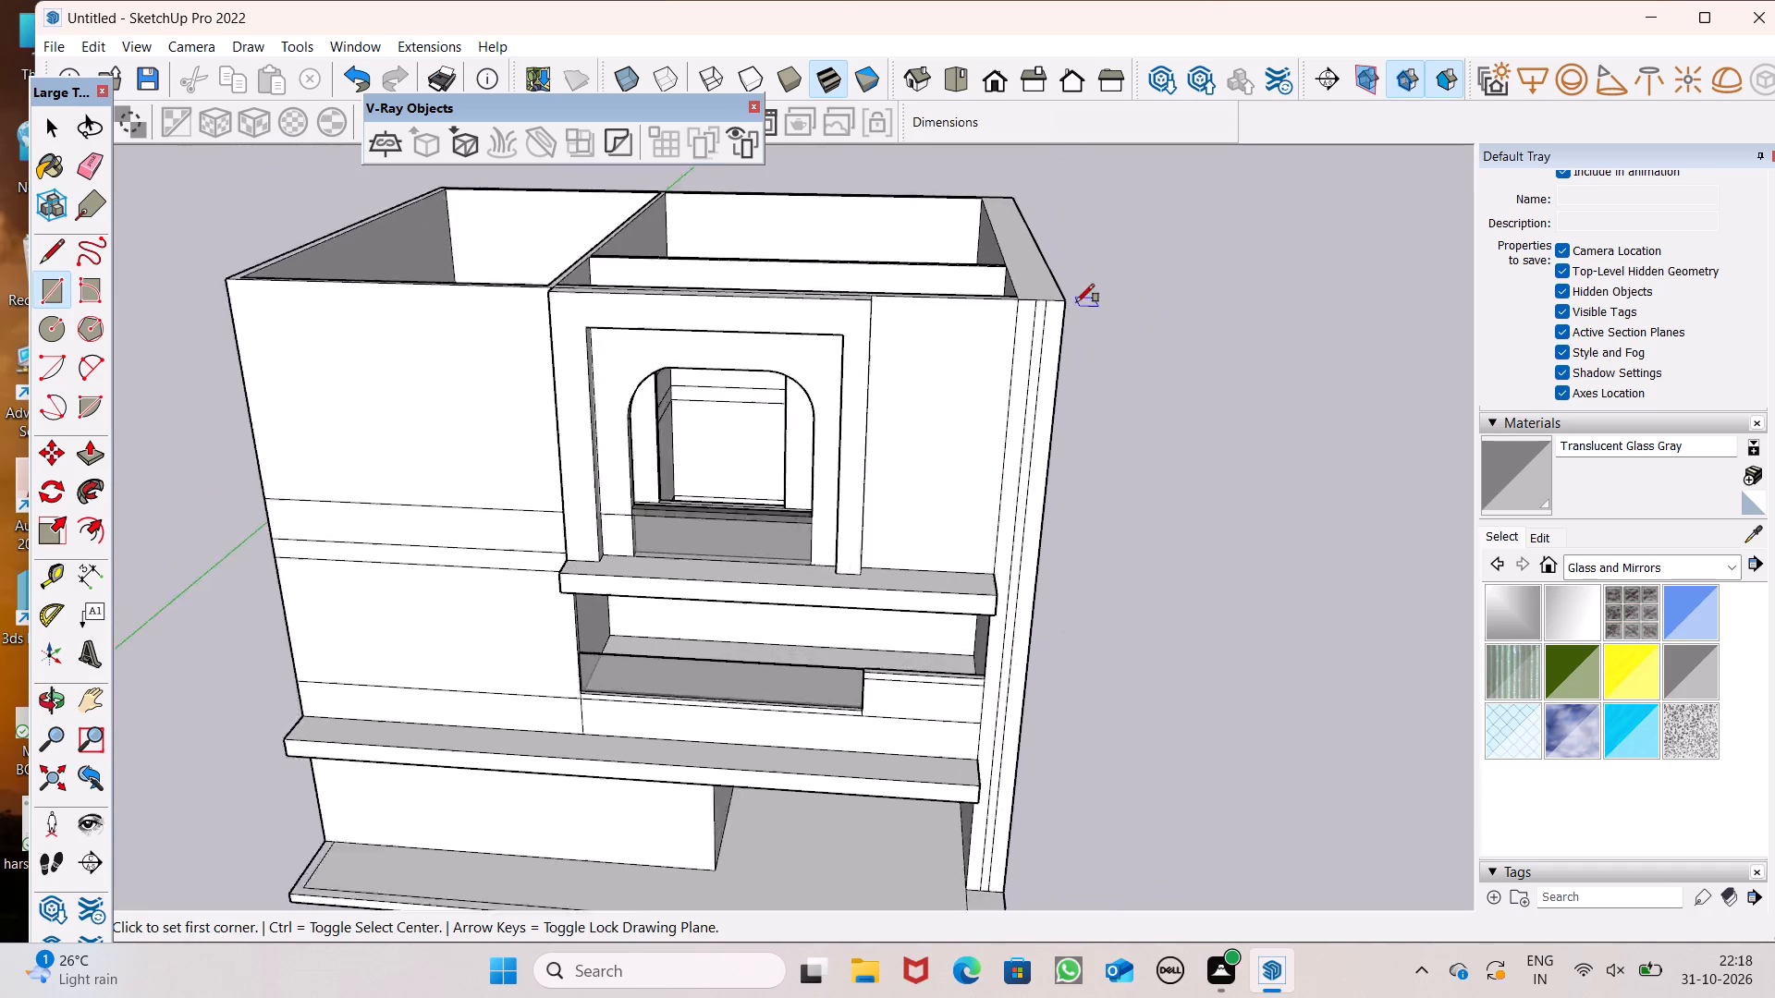
pyautogui.scroll(5, 1076, 302)
pyautogui.click(90, 459)
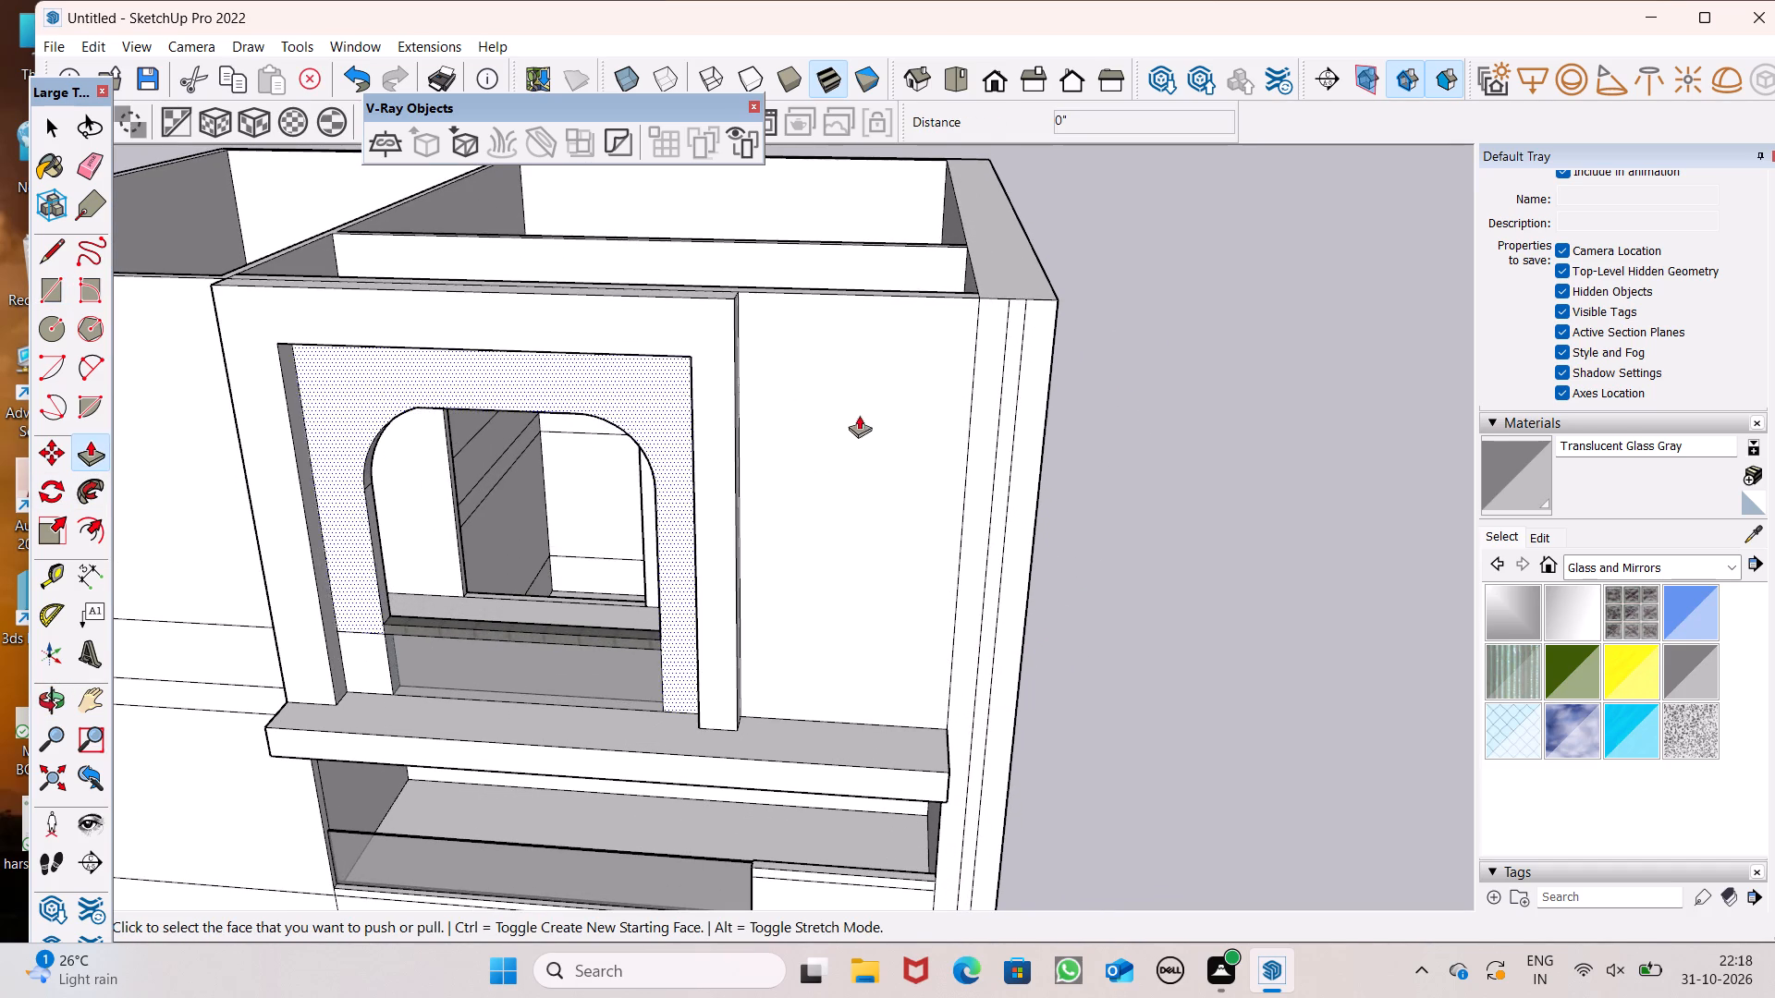
pyautogui.scroll(7, 907, 390)
pyautogui.moveTo(1038, 324); pyautogui.dragTo(1030, 314)
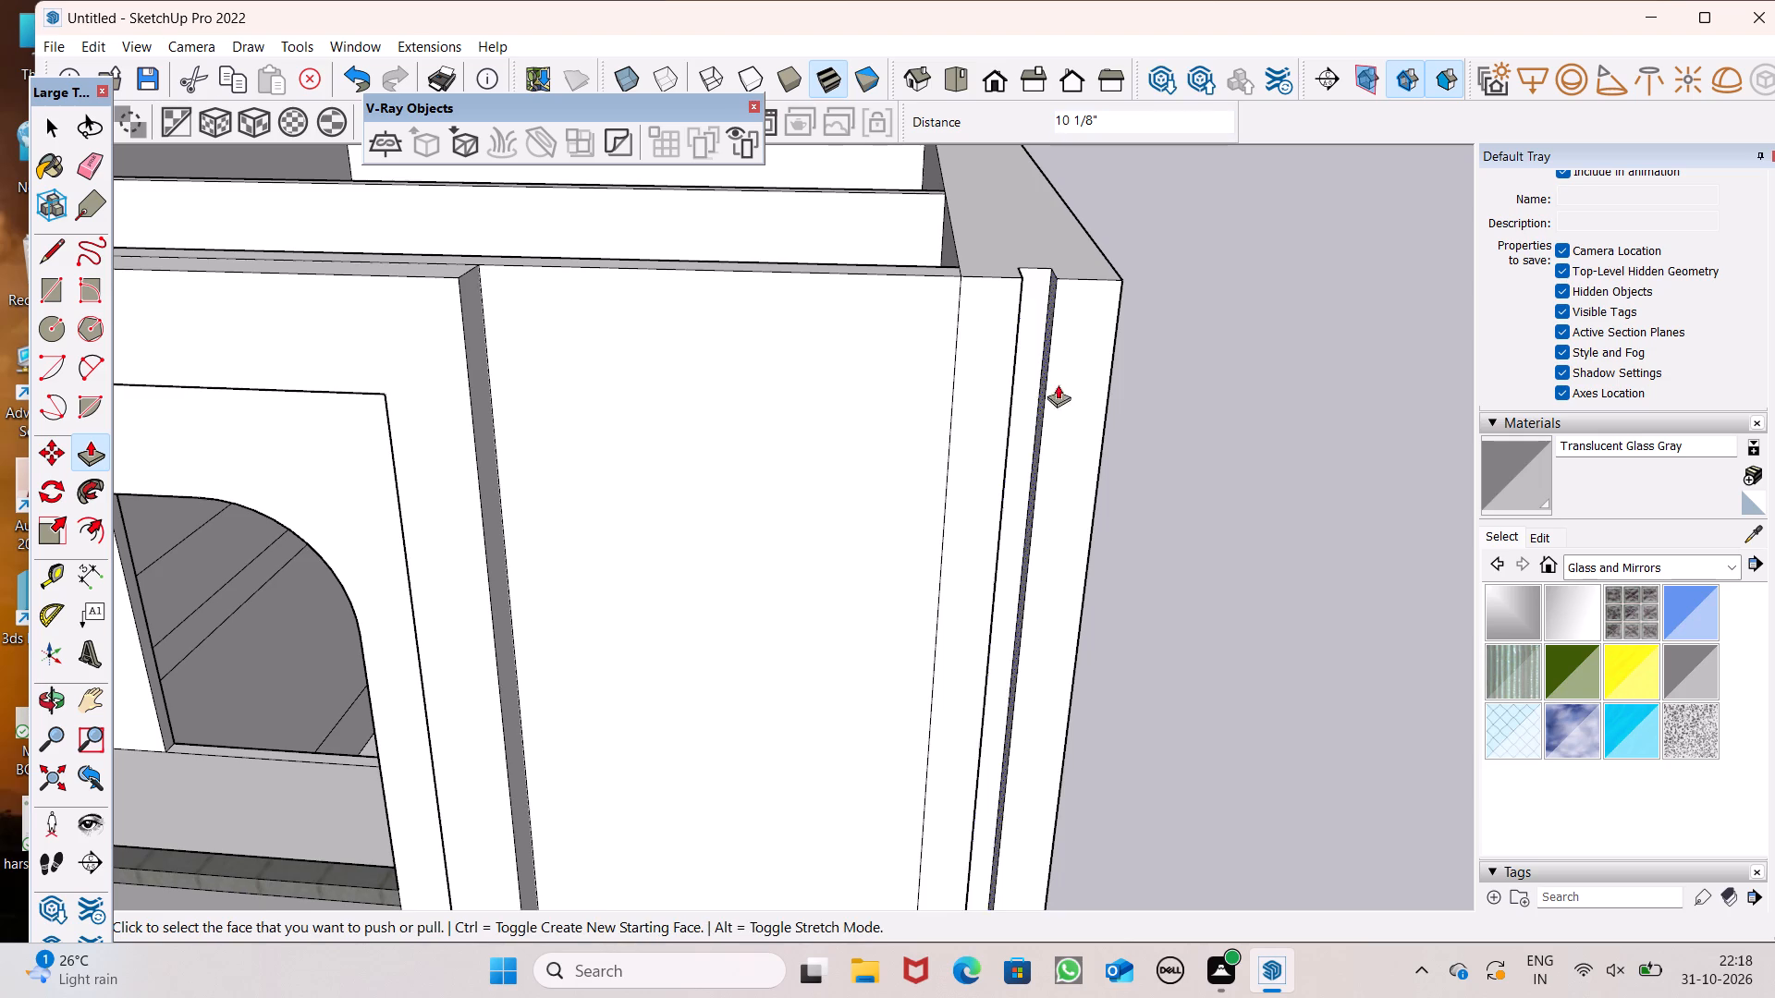
pyautogui.scroll(-3, 1077, 512)
pyautogui.moveTo(1127, 605); pyautogui.dragTo(1095, 518, button='middle')
pyautogui.press('space')
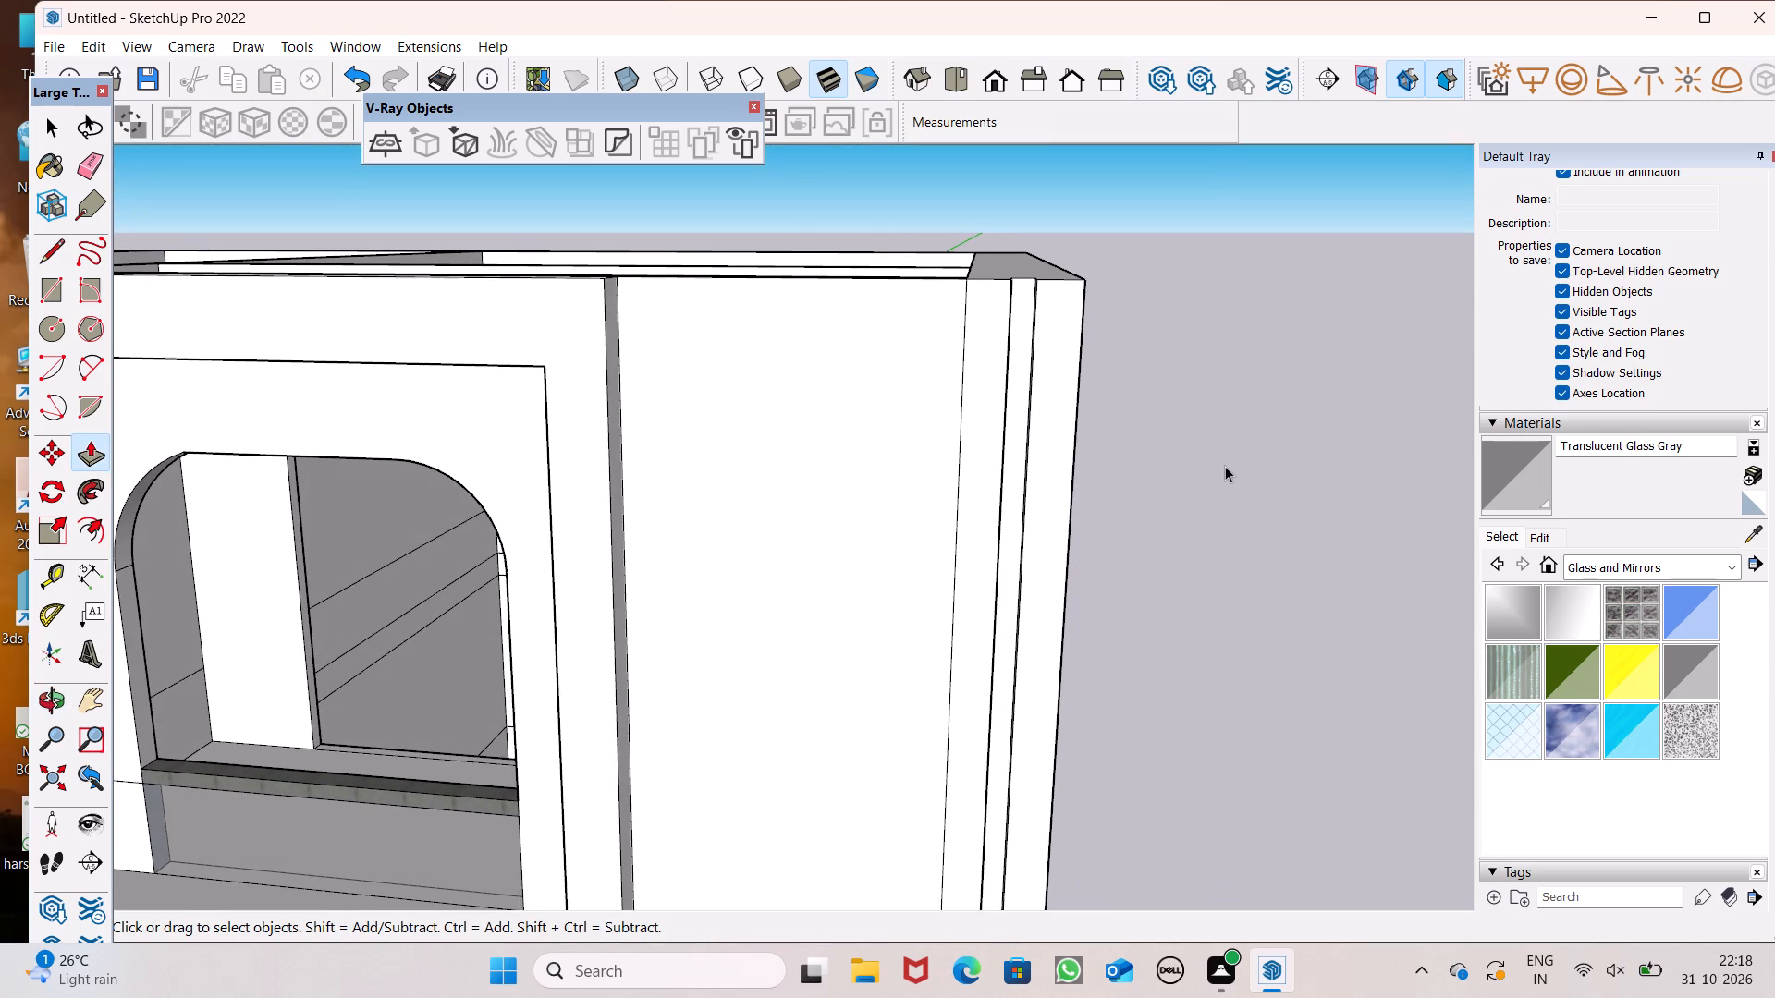
# Examine the grooved side wall and the upper front facade from several angles.
pyautogui.scroll(-6, 1228, 463)
pyautogui.moveTo(1223, 488); pyautogui.dragTo(1233, 524, button='middle')
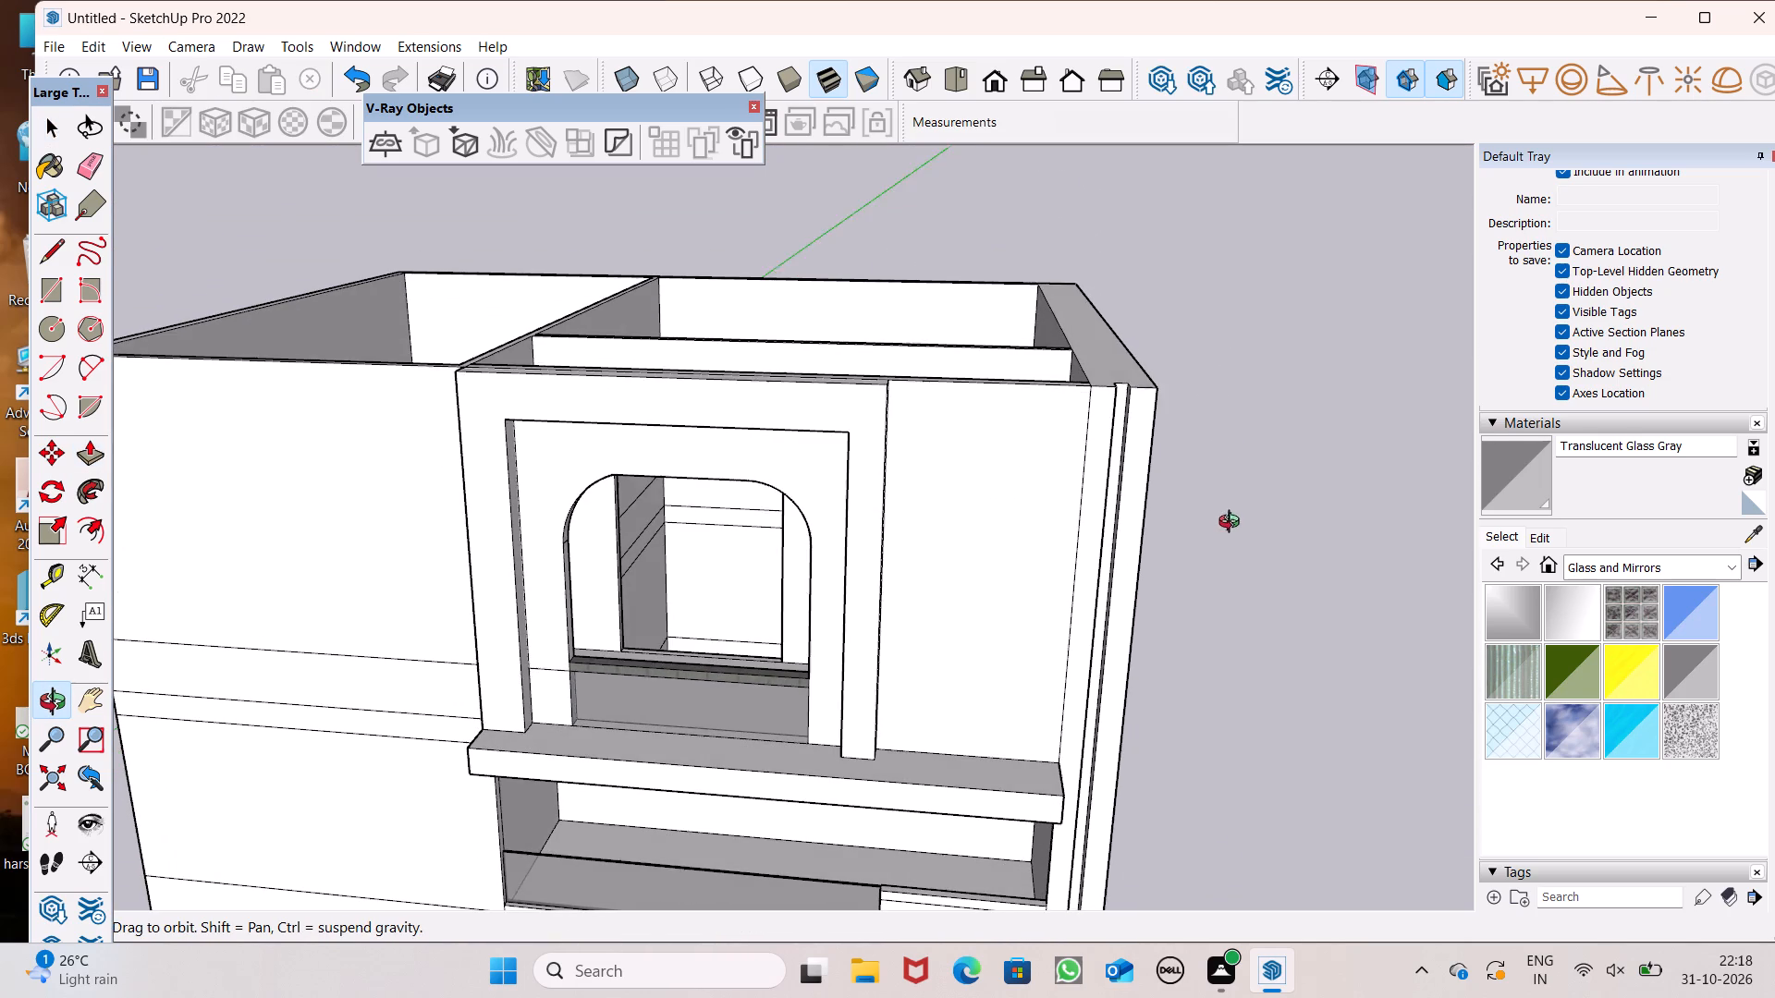
pyautogui.moveTo(1233, 524); pyautogui.dragTo(1233, 518, button='middle')
pyautogui.moveTo(1101, 521); pyautogui.dragTo(1122, 480, button='middle')
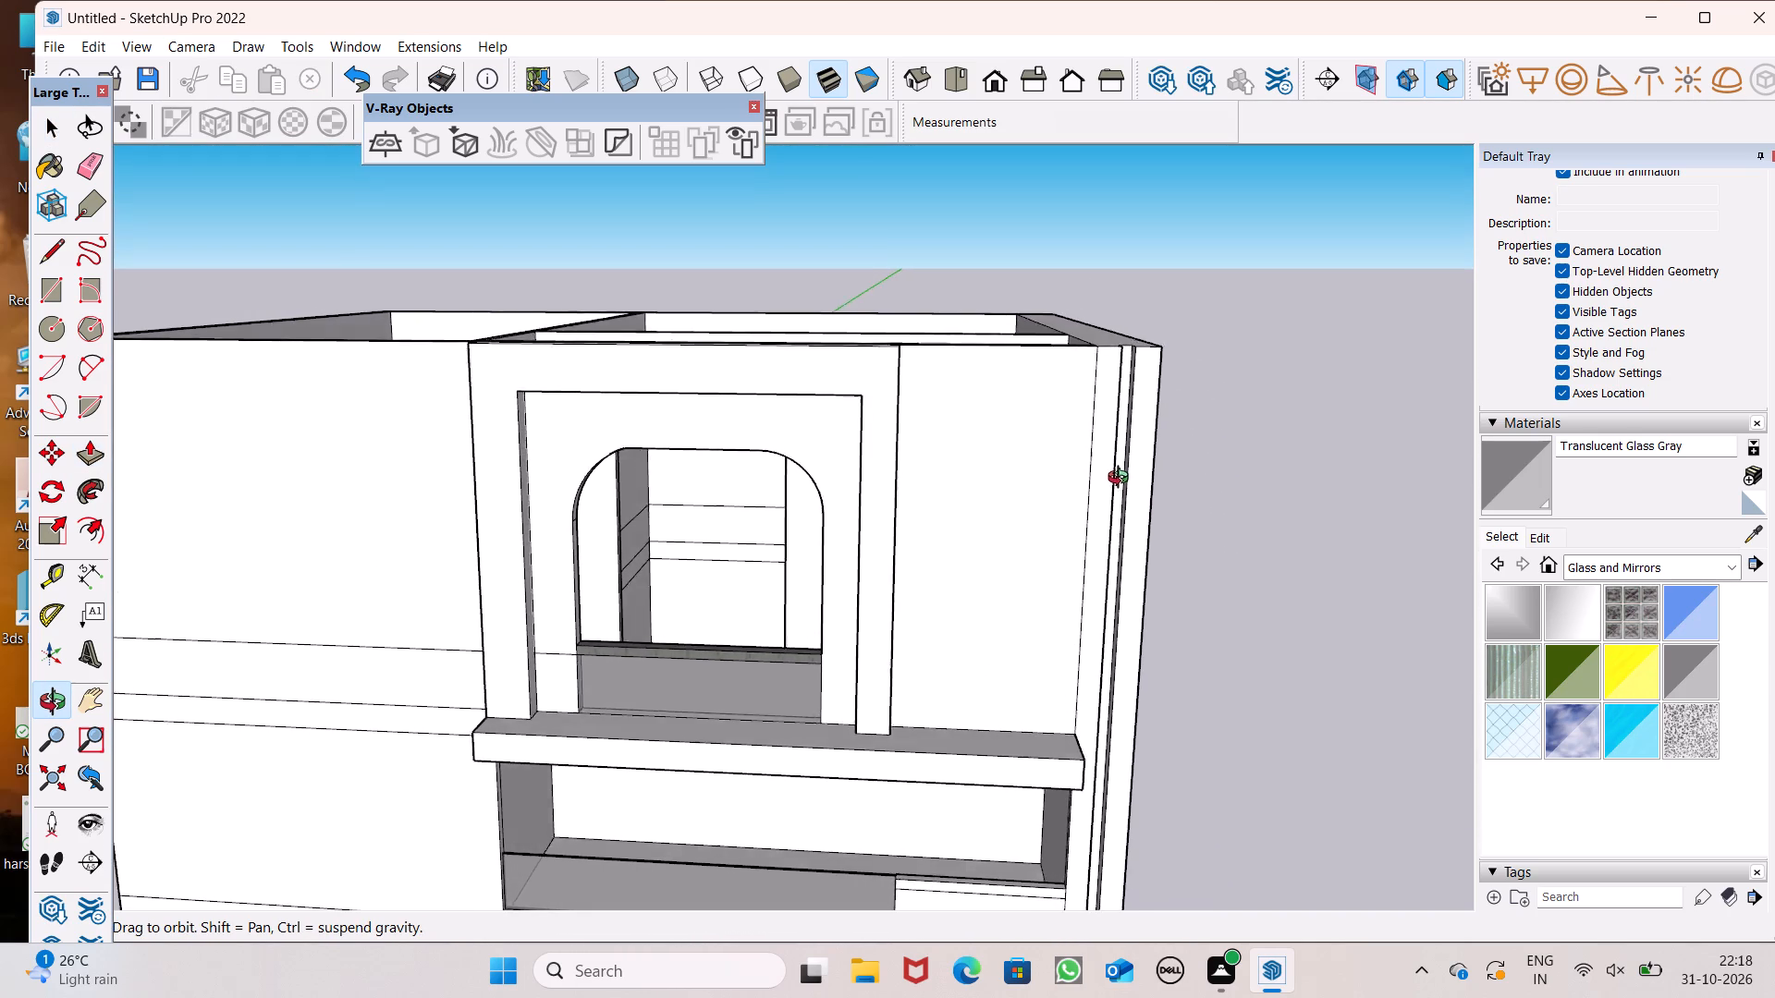
pyautogui.moveTo(1122, 480); pyautogui.dragTo(1125, 539, button='middle')
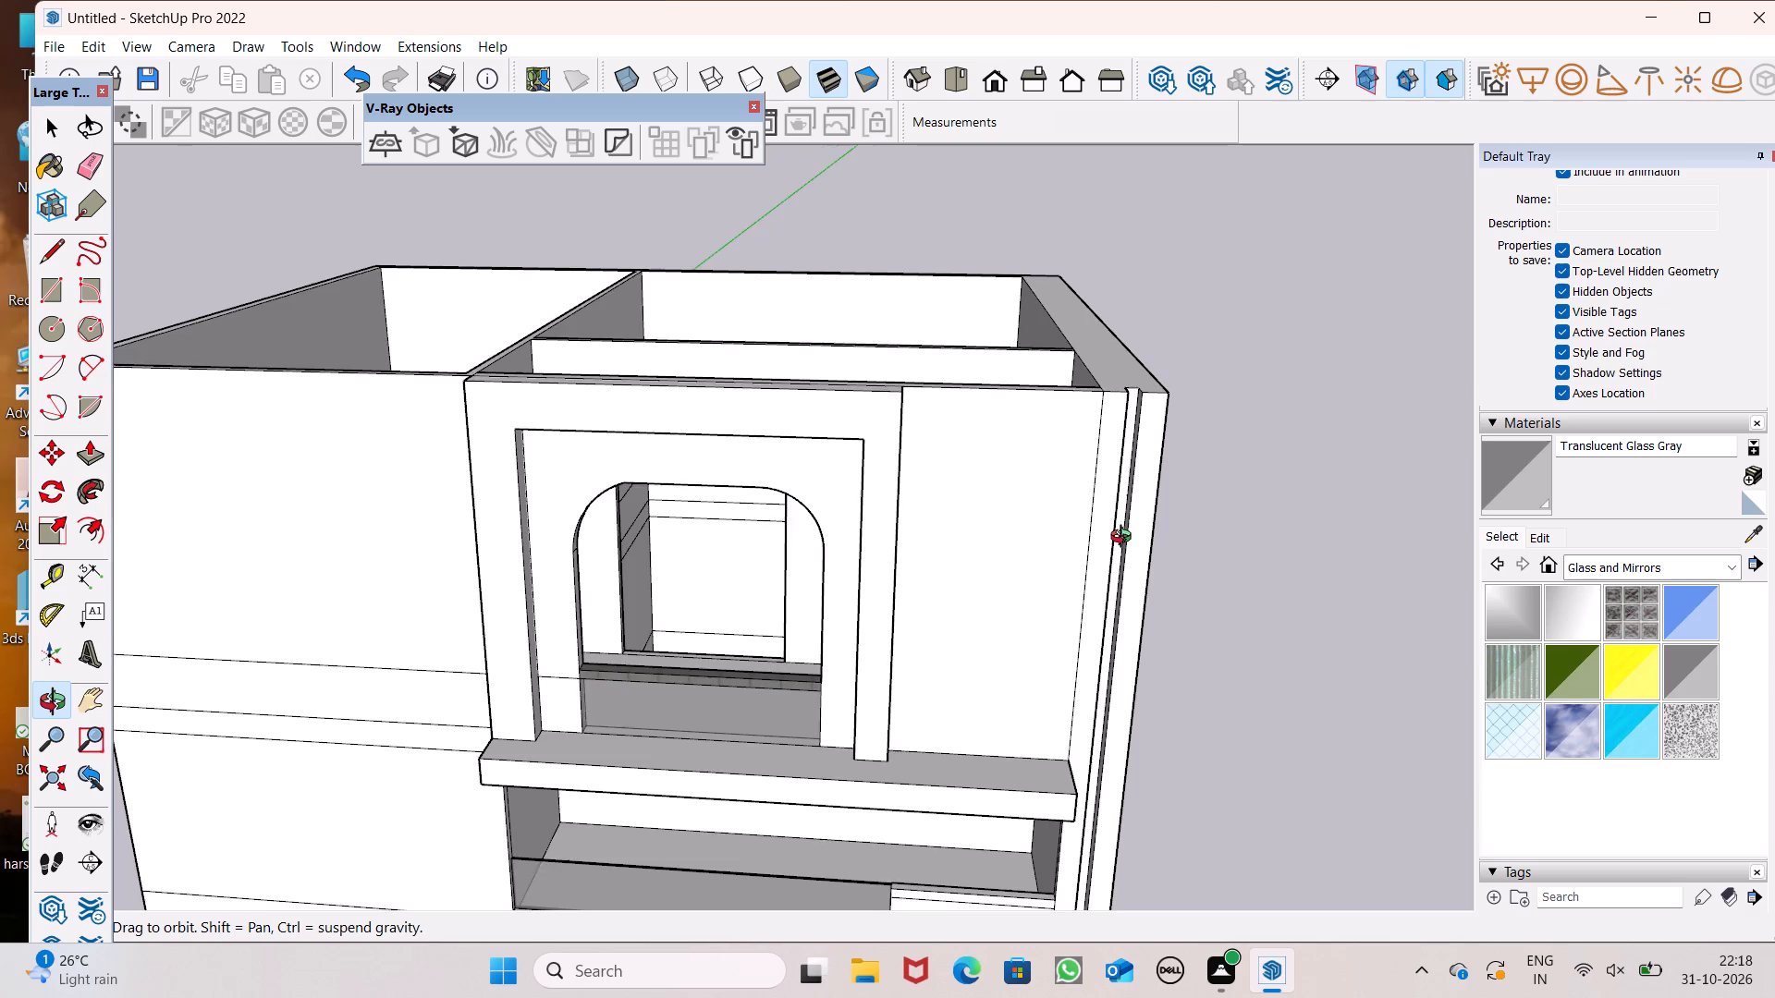
pyautogui.moveTo(1125, 539); pyautogui.dragTo(1124, 595, button='middle')
pyautogui.scroll(-1, 1043, 481)
pyautogui.moveTo(1042, 509); pyautogui.dragTo(1048, 533, button='middle')
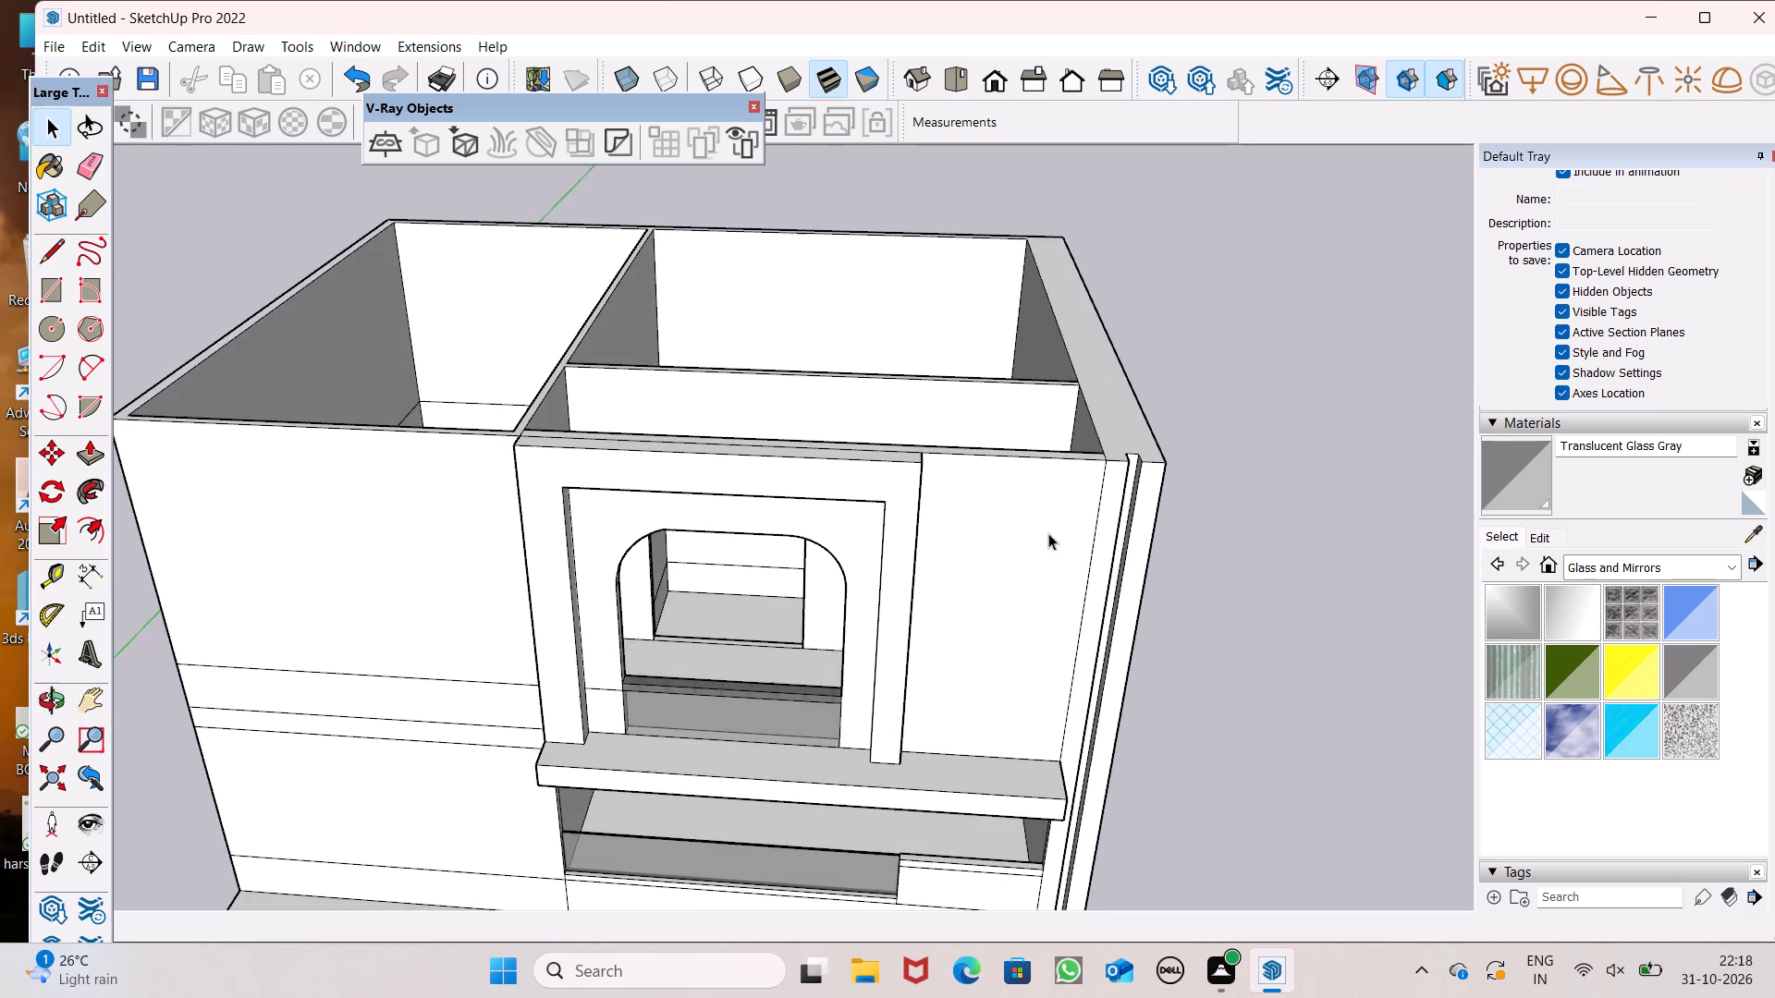
pyautogui.scroll(4, 956, 465)
pyautogui.scroll(-2, 718, 400)
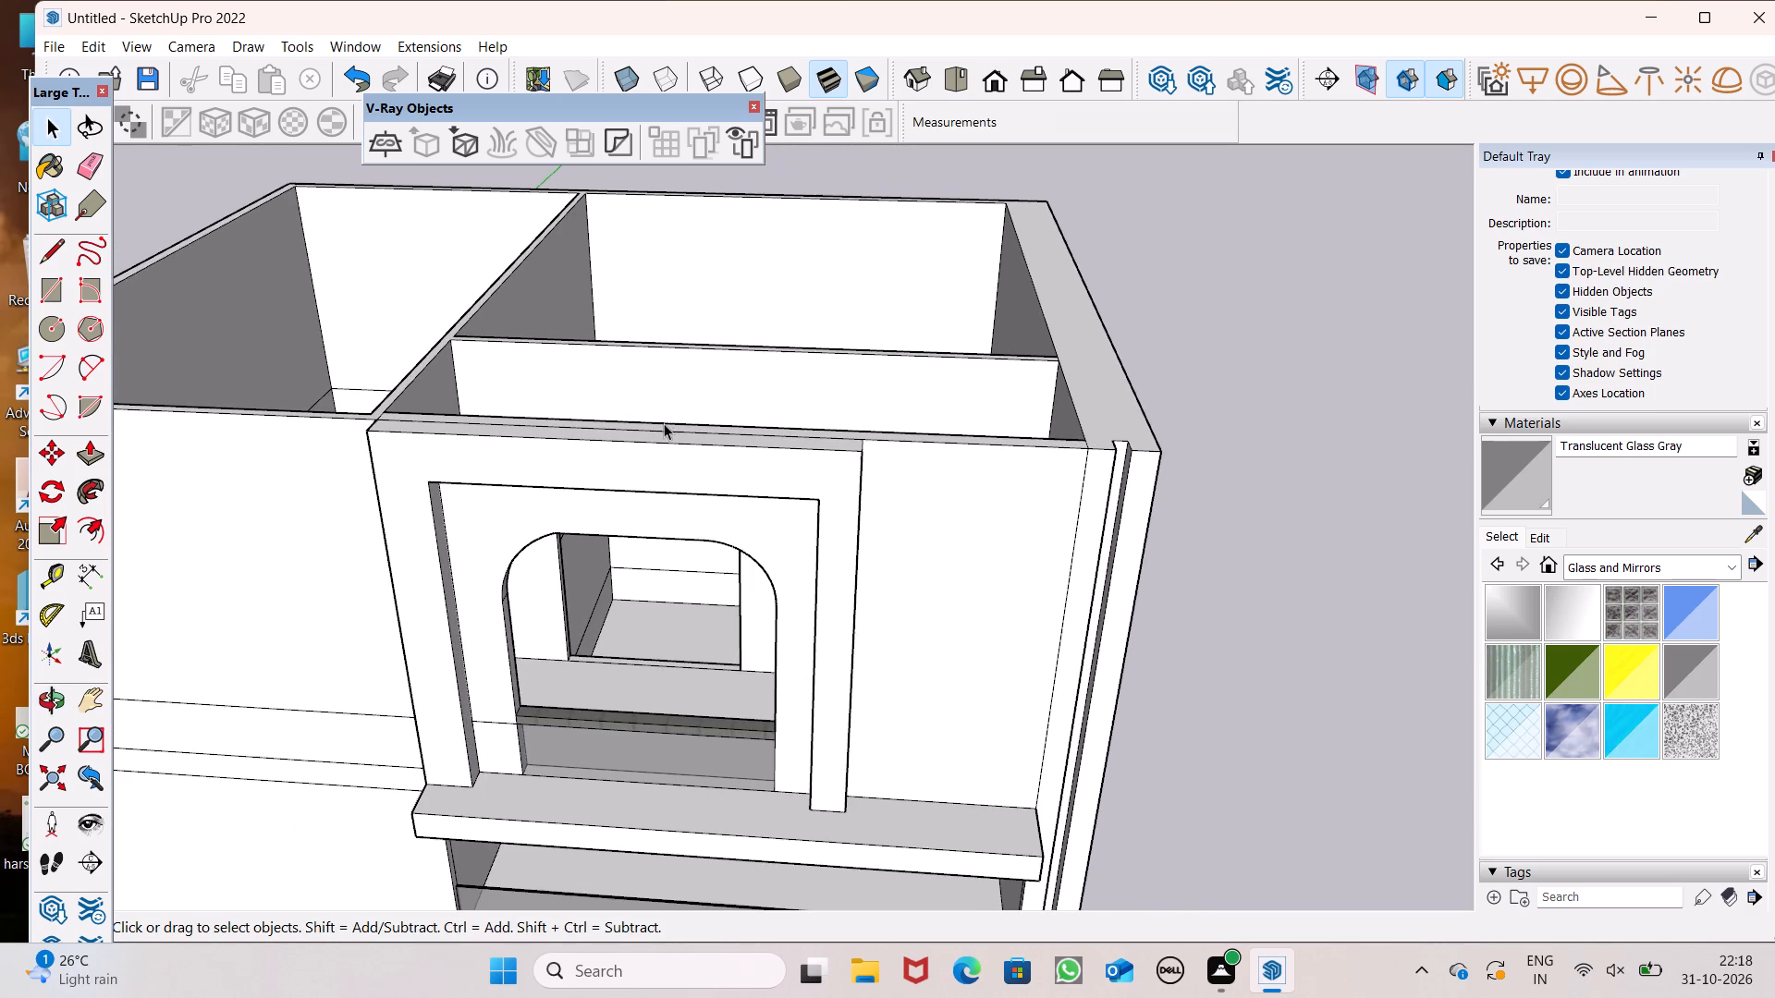
pyautogui.scroll(-2, 661, 424)
pyautogui.moveTo(694, 463); pyautogui.dragTo(716, 487, button='middle')
pyautogui.scroll(1, 687, 441)
# Draw a small rectangle about 5 3/16" by 7 5/16" on the upper ledge, against the wall beside the arched frame.
pyautogui.click(48, 289)
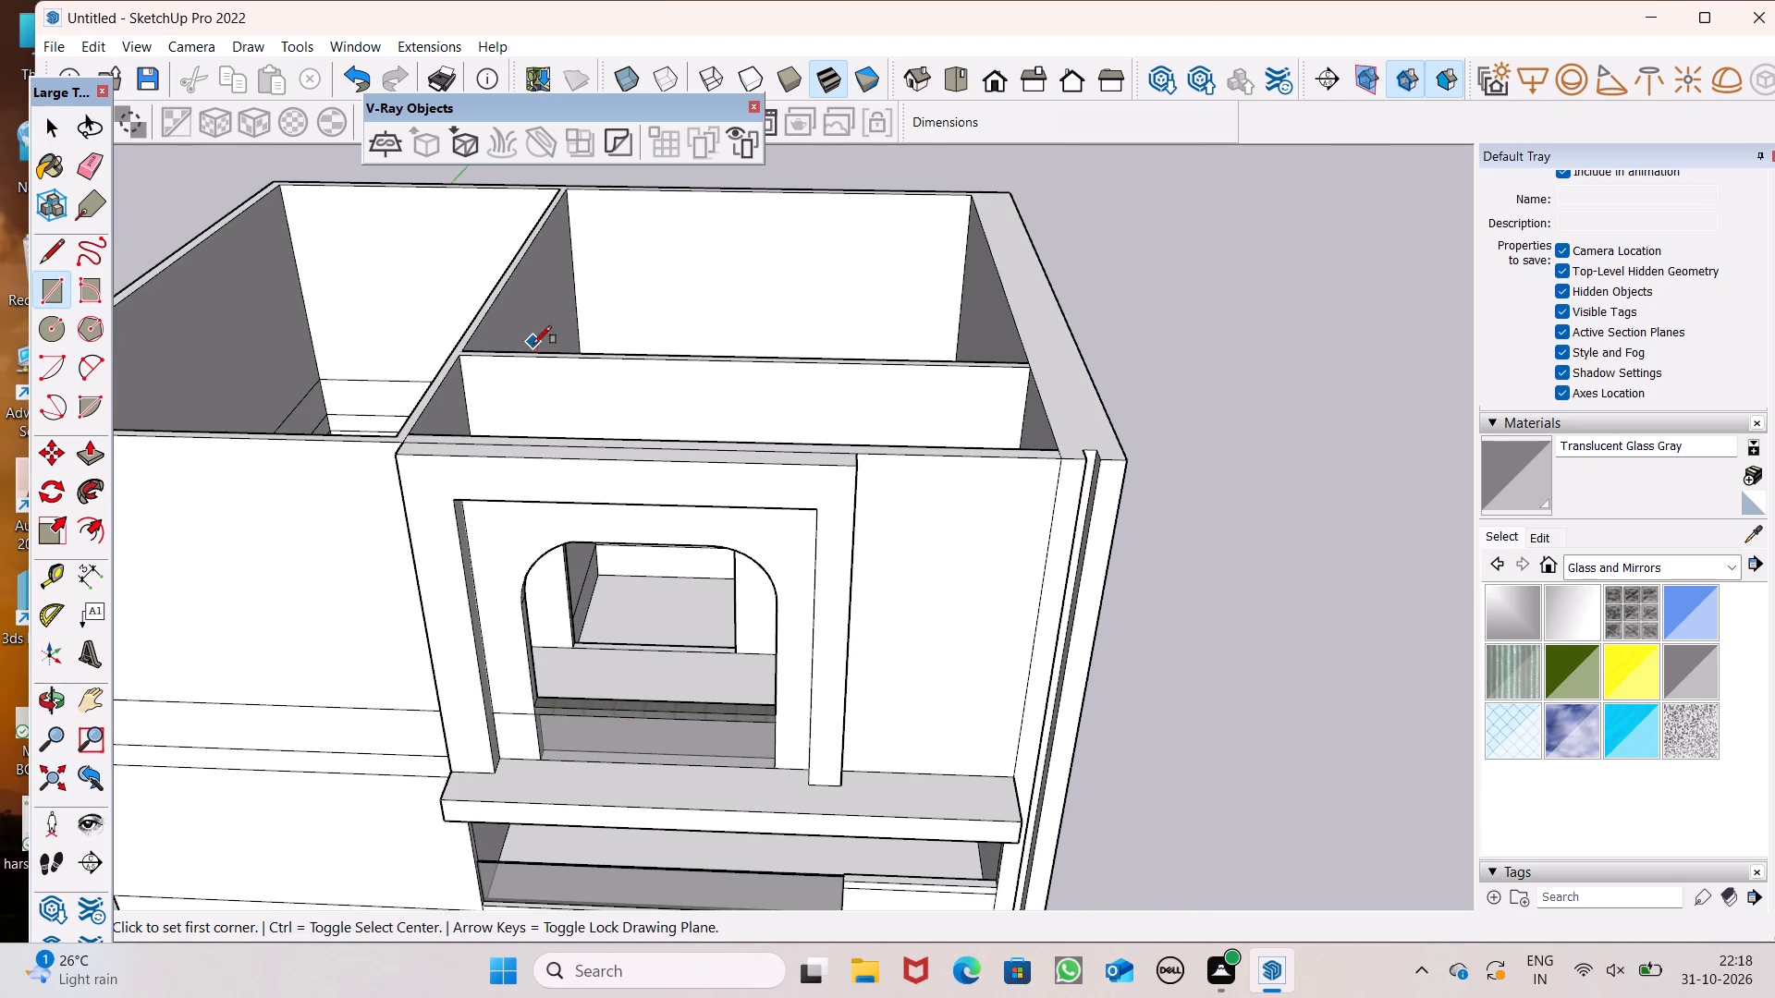
pyautogui.scroll(-3, 533, 344)
pyautogui.moveTo(716, 473); pyautogui.dragTo(734, 532, button='middle')
pyautogui.scroll(7, 782, 603)
pyautogui.scroll(-2, 760, 554)
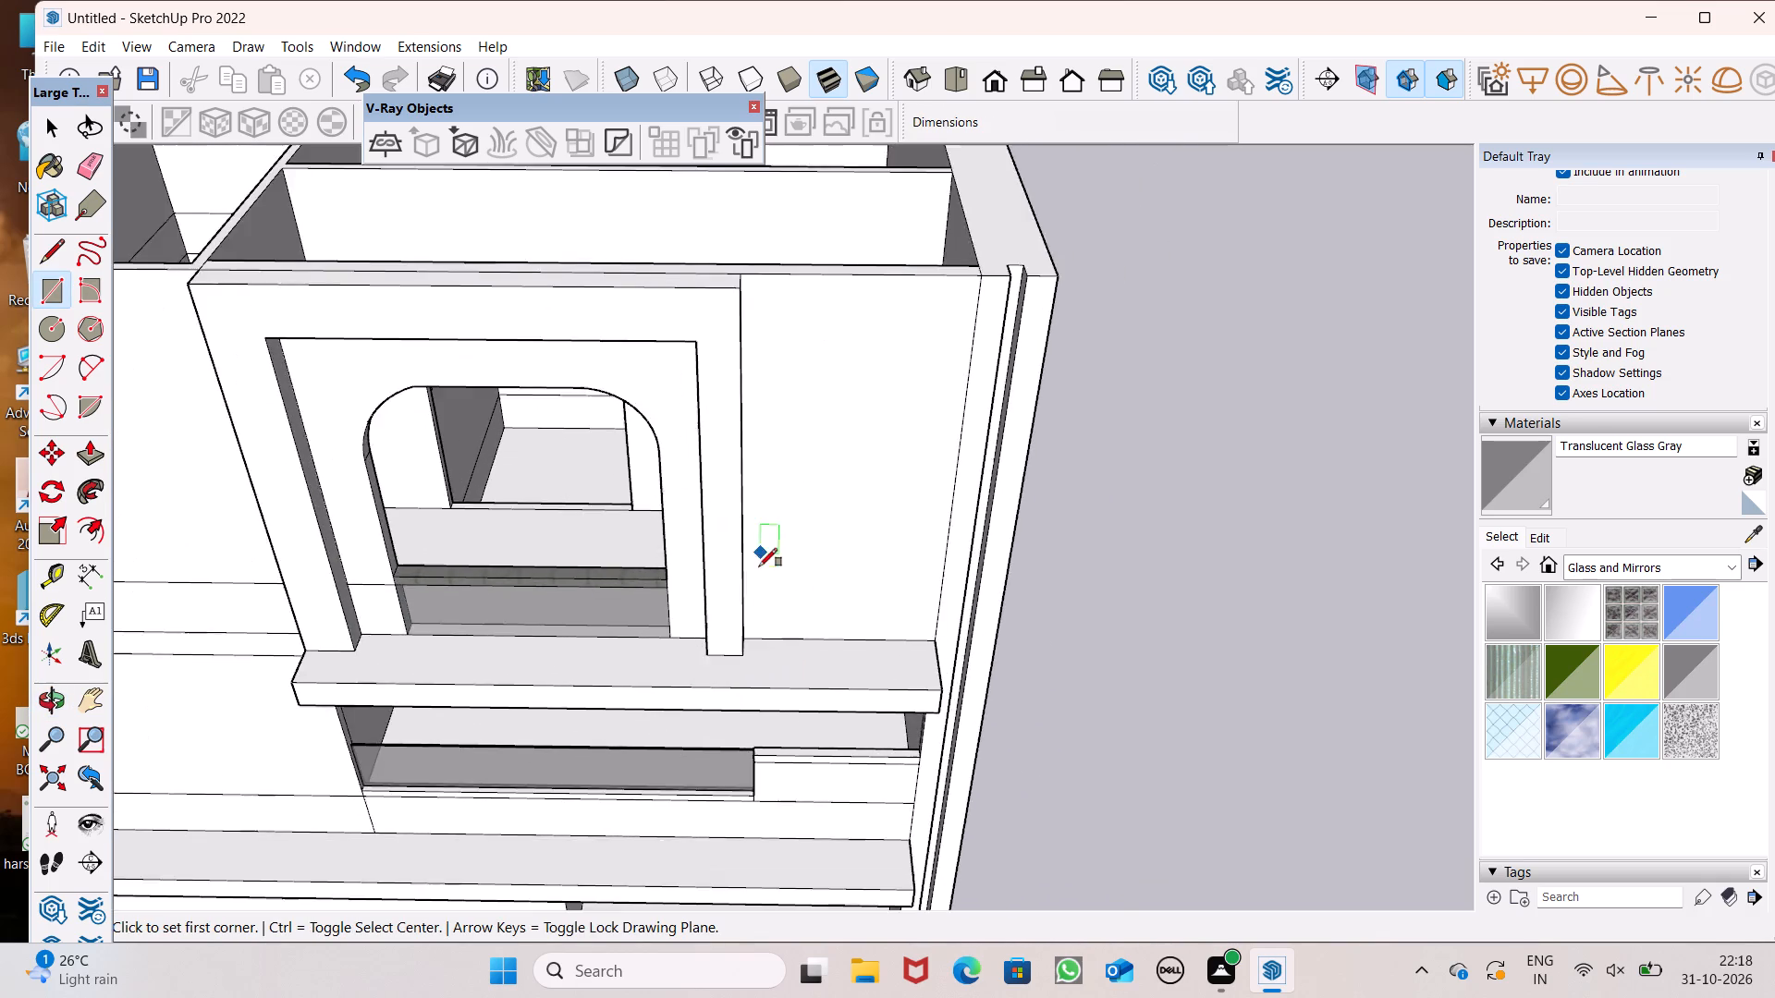
pyautogui.scroll(-1, 759, 566)
pyautogui.scroll(1, 782, 622)
pyautogui.moveTo(782, 645); pyautogui.dragTo(779, 715, button='middle')
pyautogui.scroll(14, 779, 715)
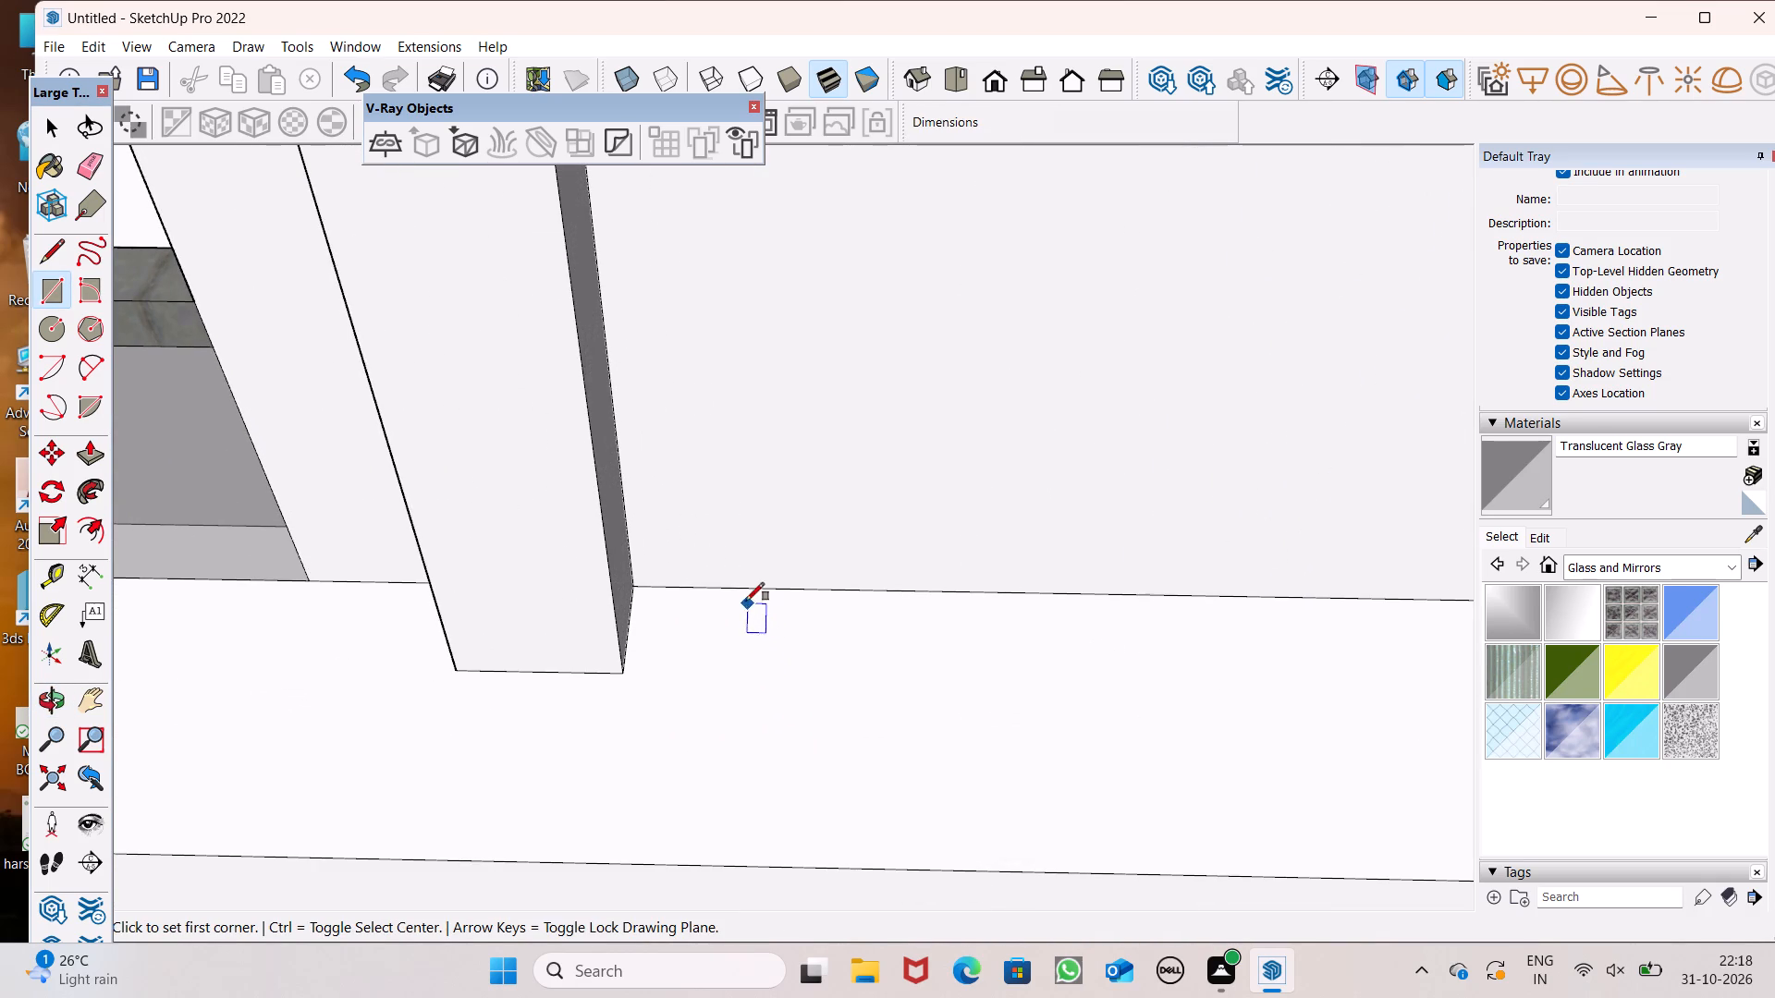
pyautogui.click(739, 591)
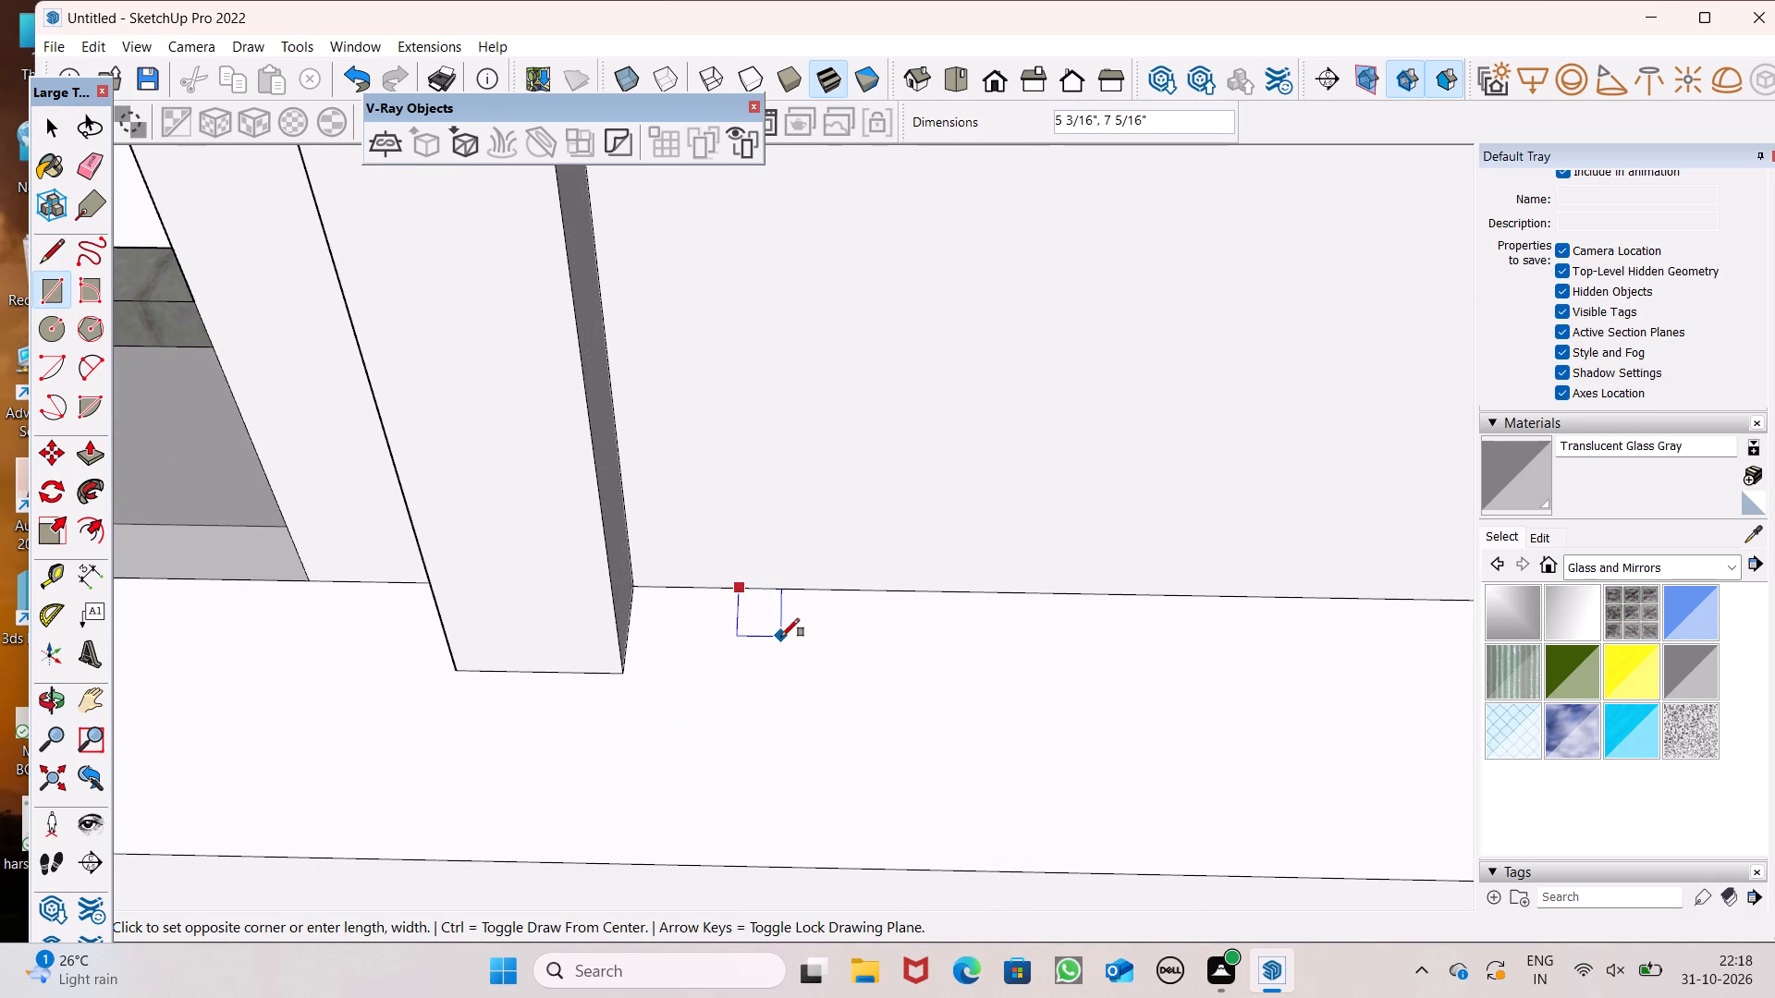
pyautogui.click(782, 637)
pyautogui.scroll(-5, 668, 649)
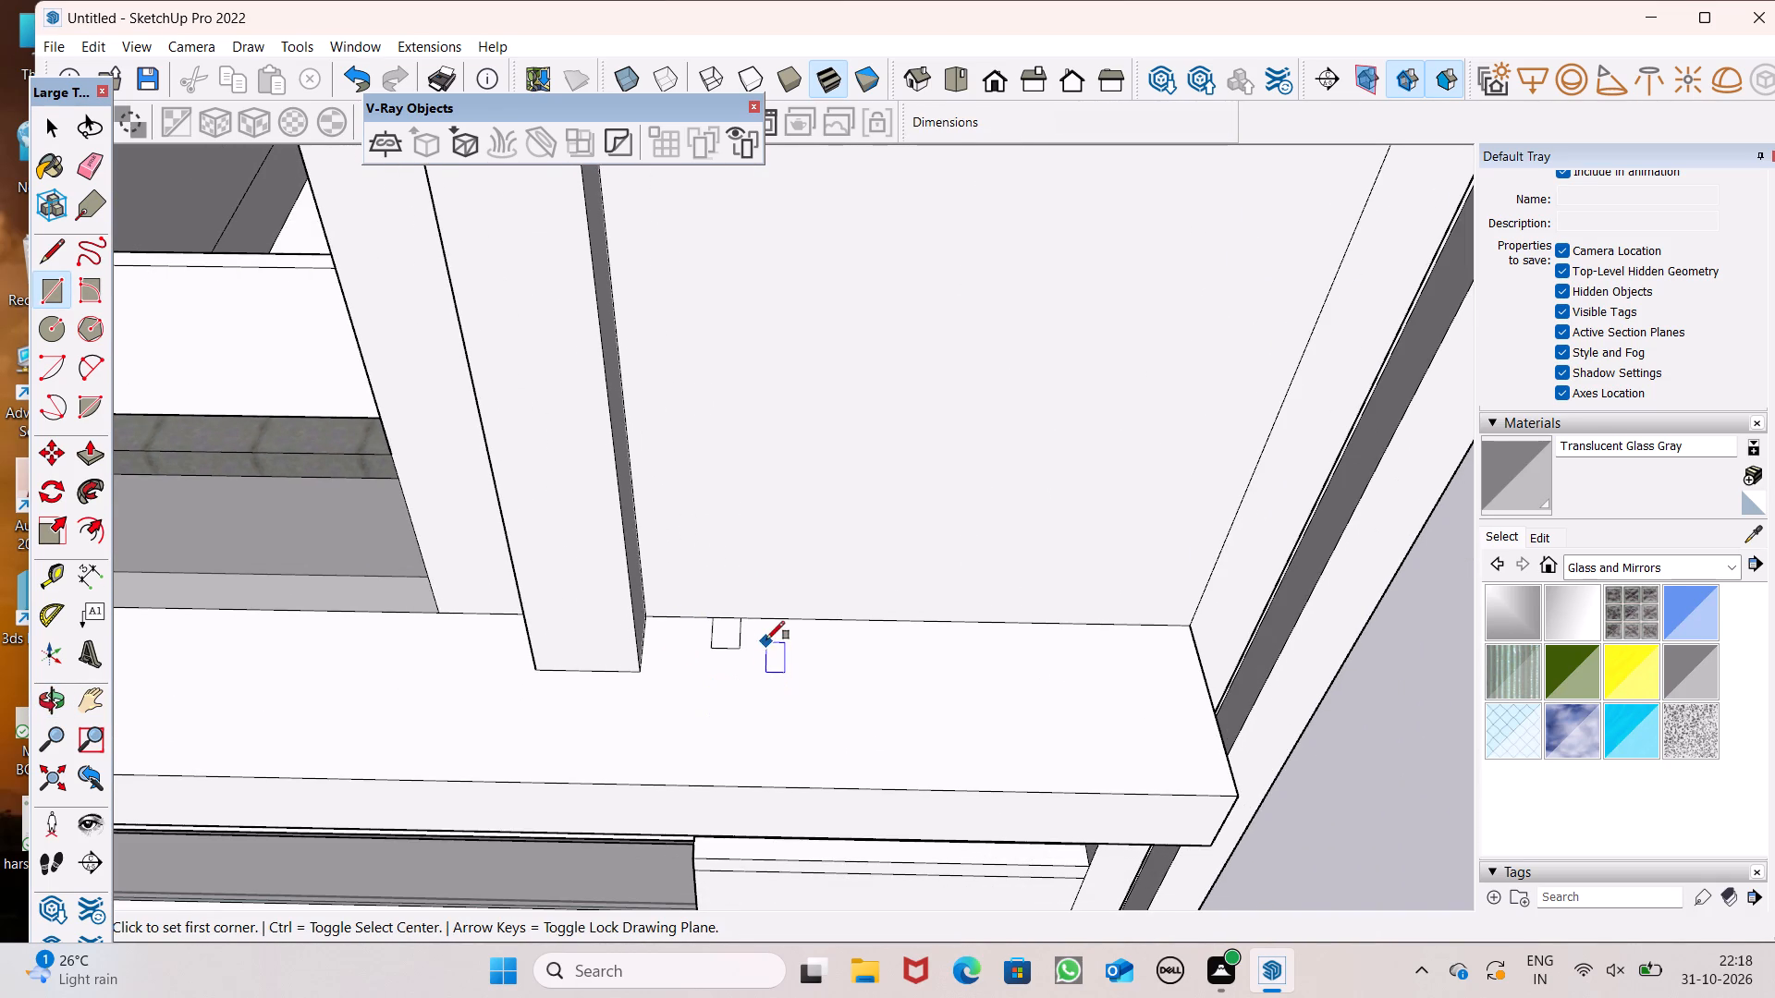
pyautogui.press('space')
# Copy the small rectangle along the wall line at 9 13/16" spacing and array it to five copies.
pyautogui.scroll(7, 771, 625)
pyautogui.doubleClick(697, 626)
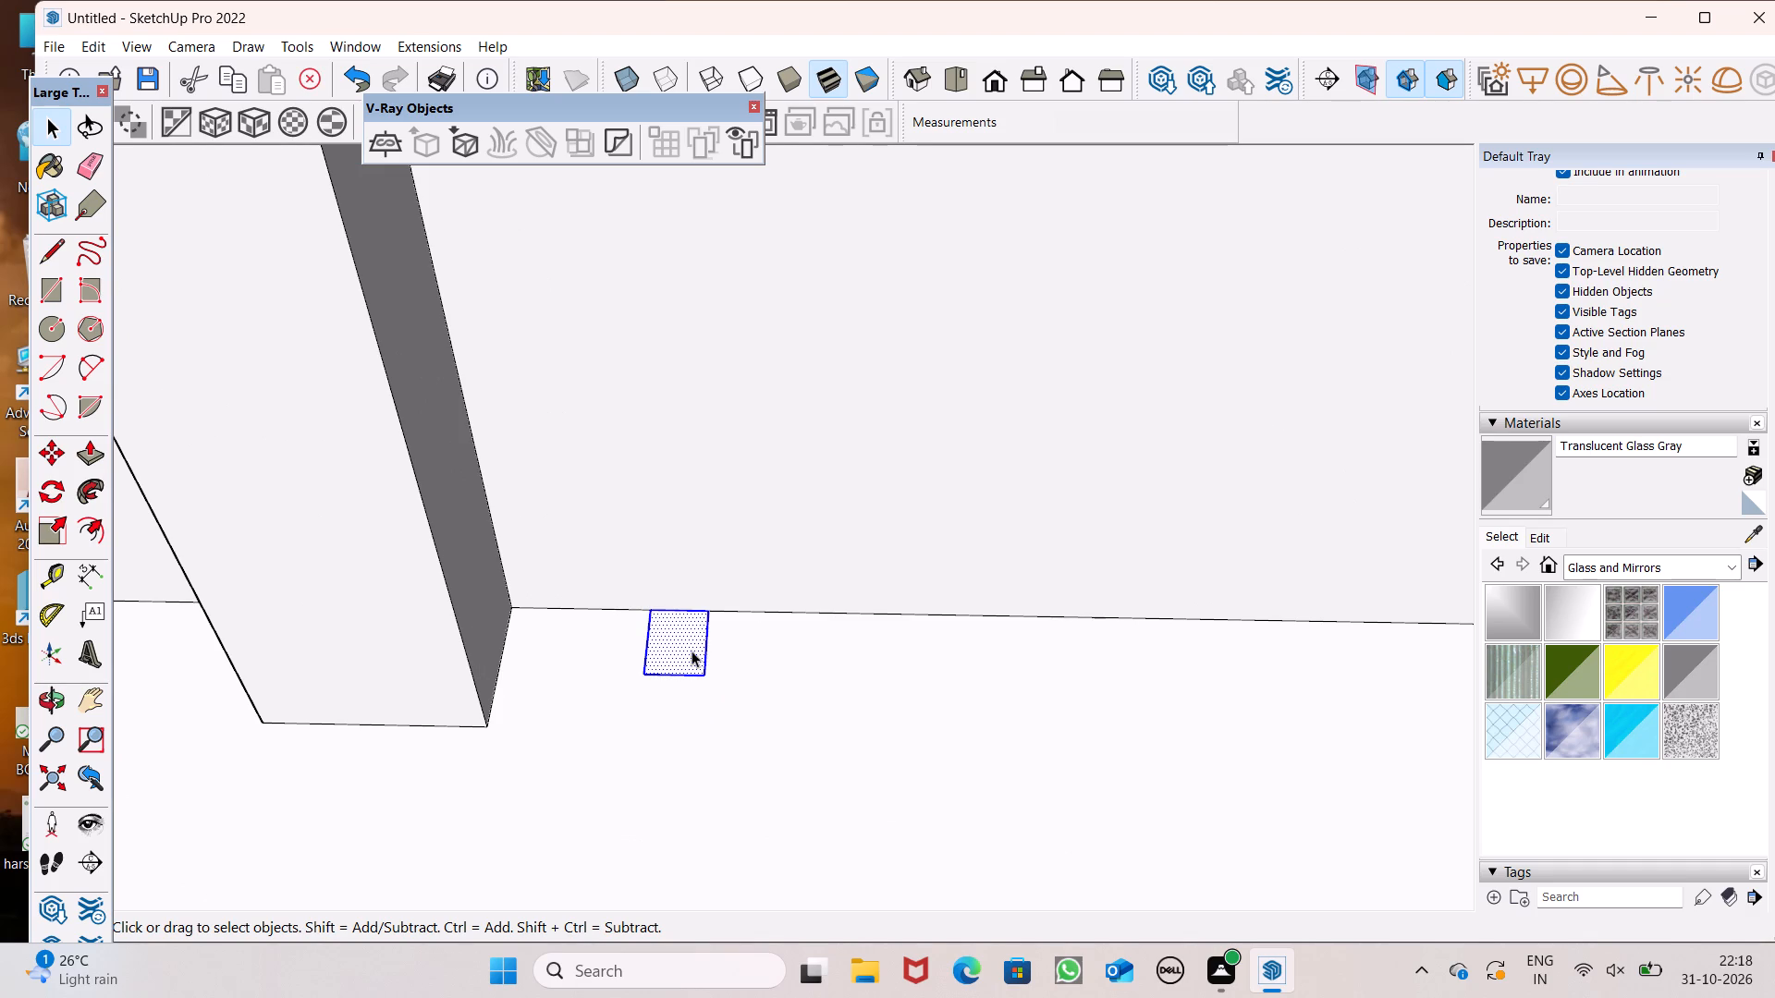
pyautogui.press('m')
pyautogui.press('Return')
pyautogui.scroll(-6, 697, 663)
pyautogui.moveTo(698, 668); pyautogui.dragTo(701, 669)
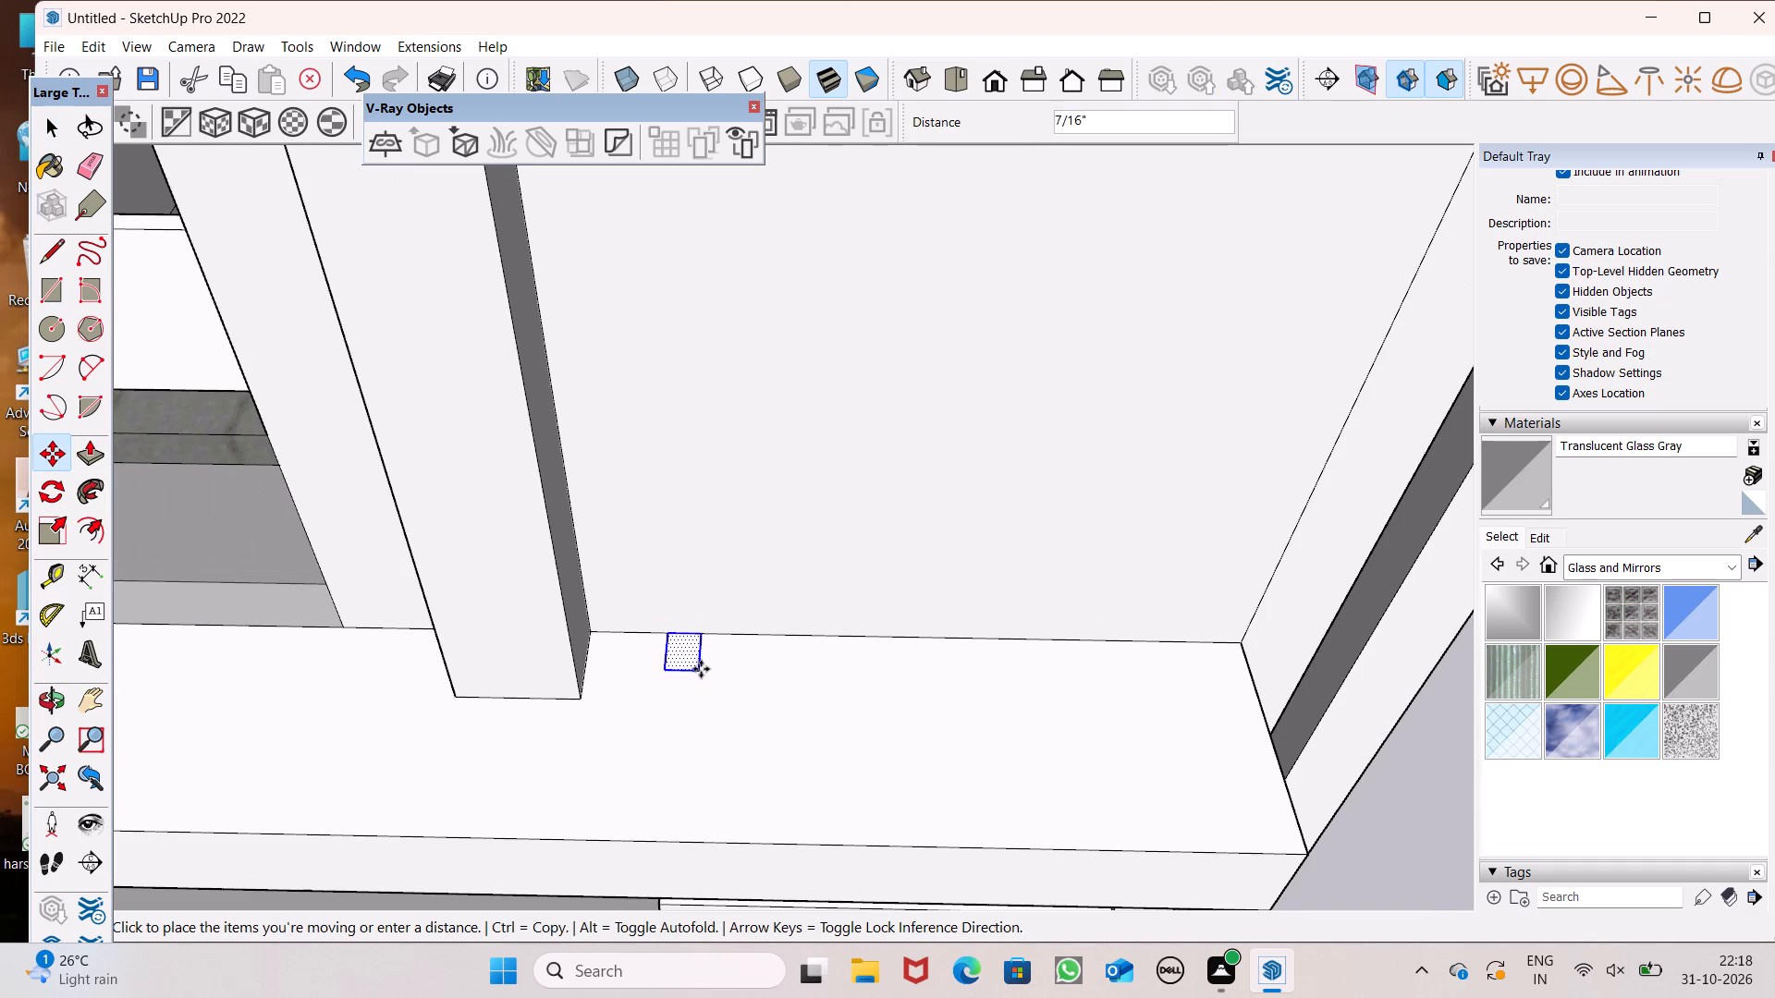
pyautogui.moveTo(701, 669); pyautogui.dragTo(765, 676)
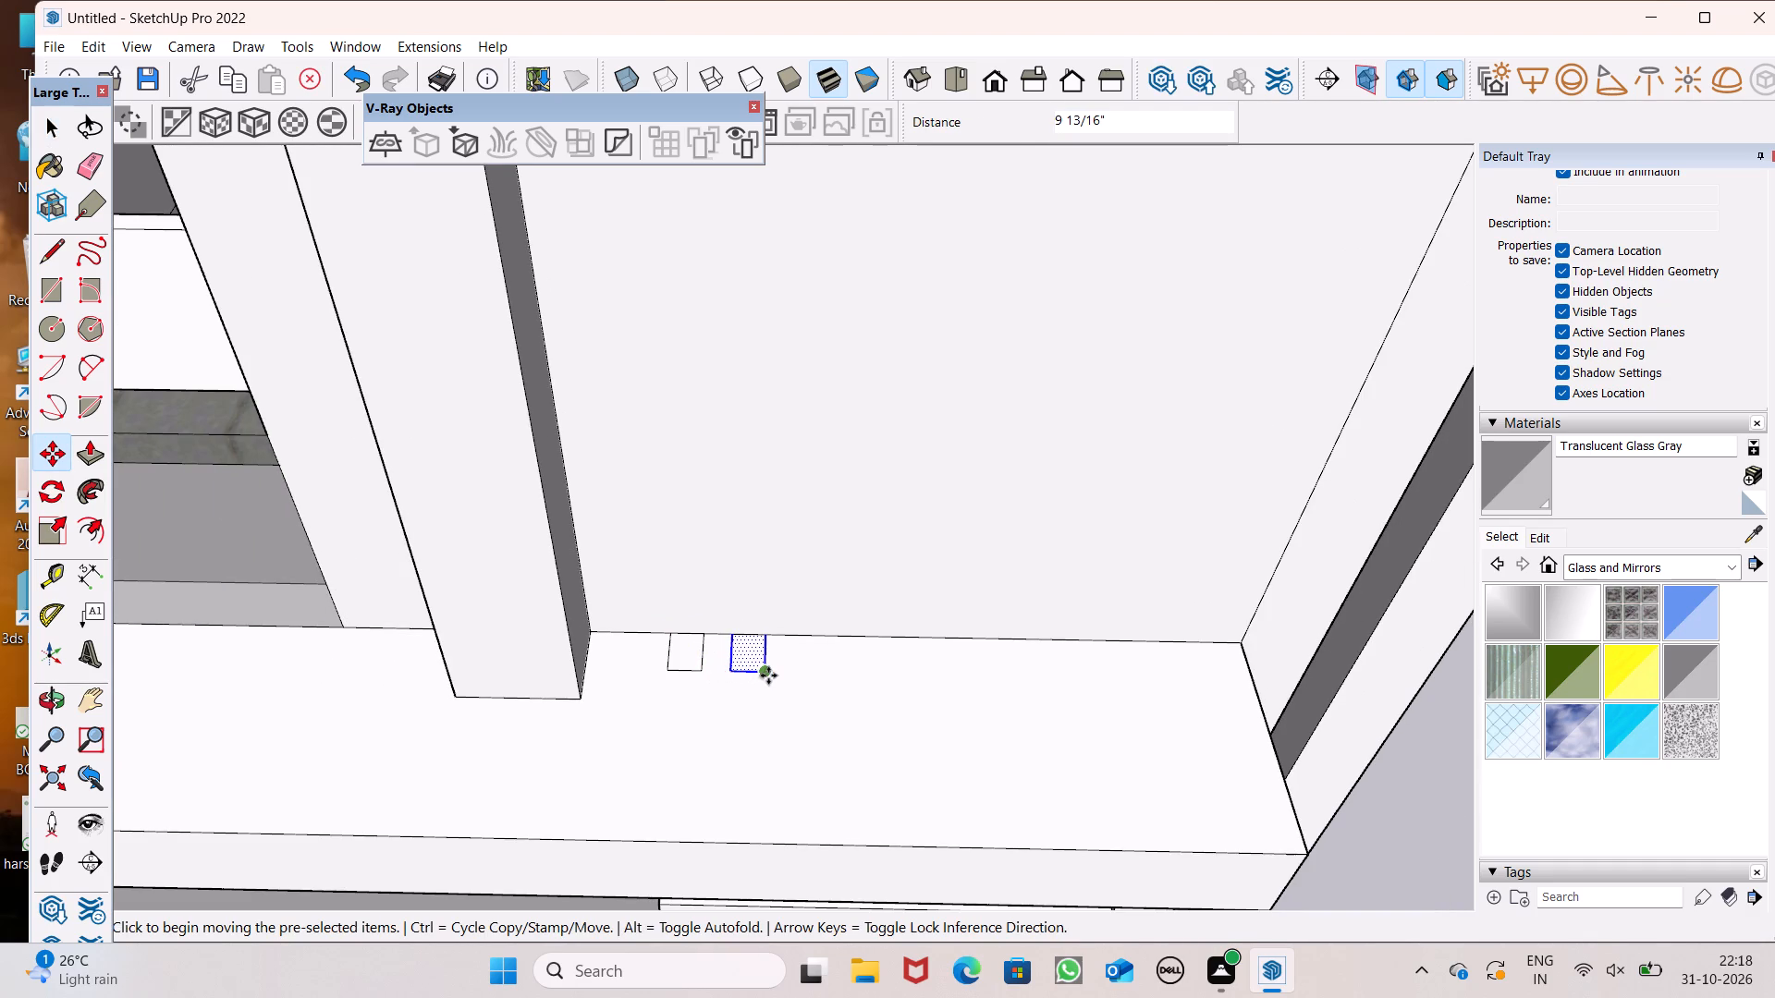
pyautogui.hotkey('shift', '*')
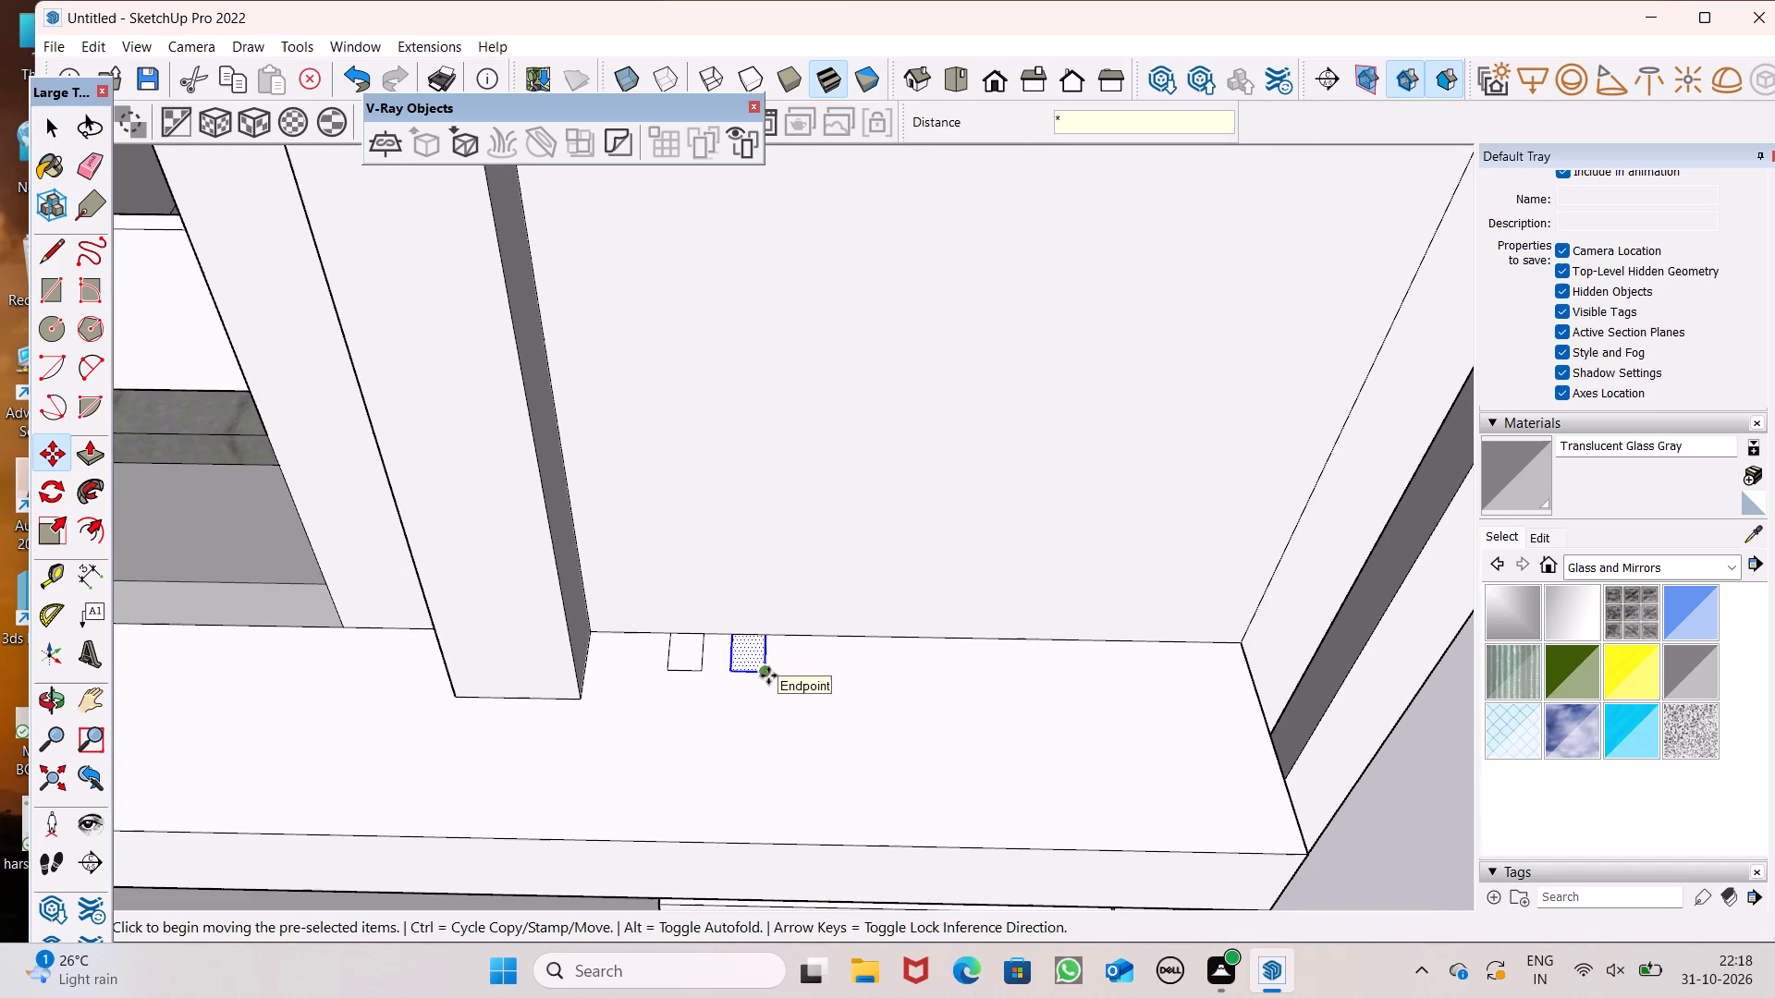
pyautogui.press('5')
pyautogui.press('Return')
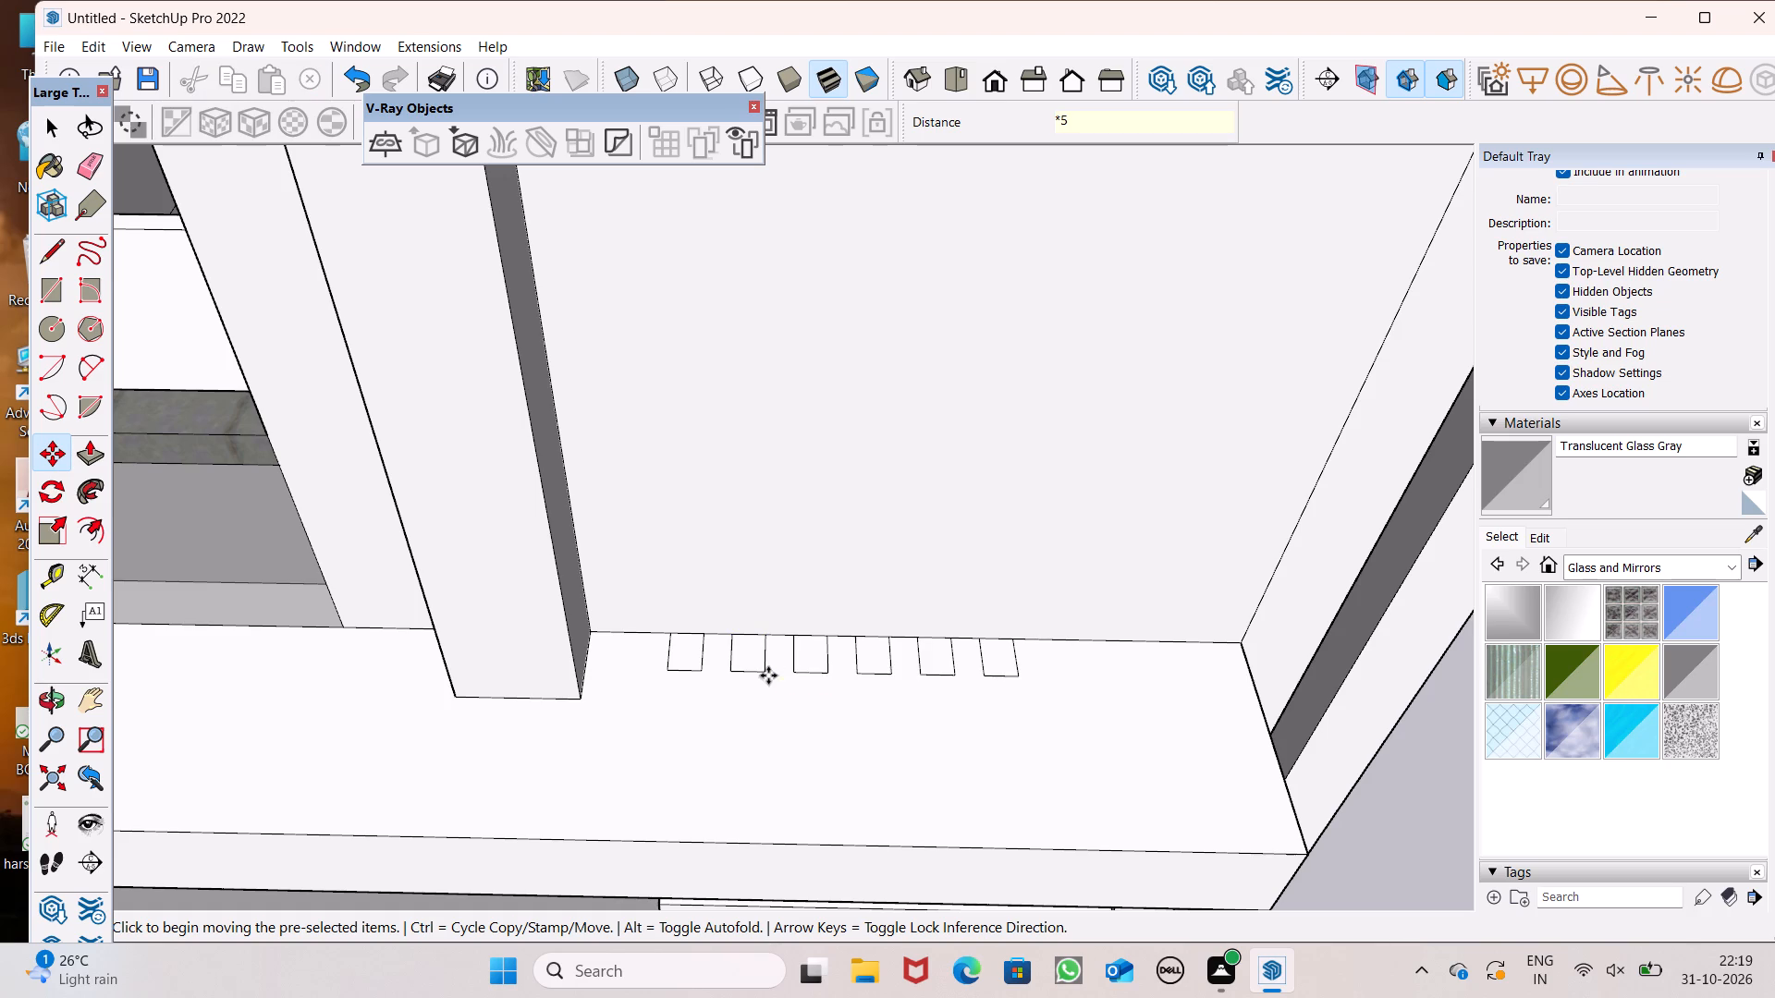
# Copy the end rectangle of the row two more times along the wall line, about 9 9/16" apart.
pyautogui.press('space')
pyautogui.doubleClick(990, 654)
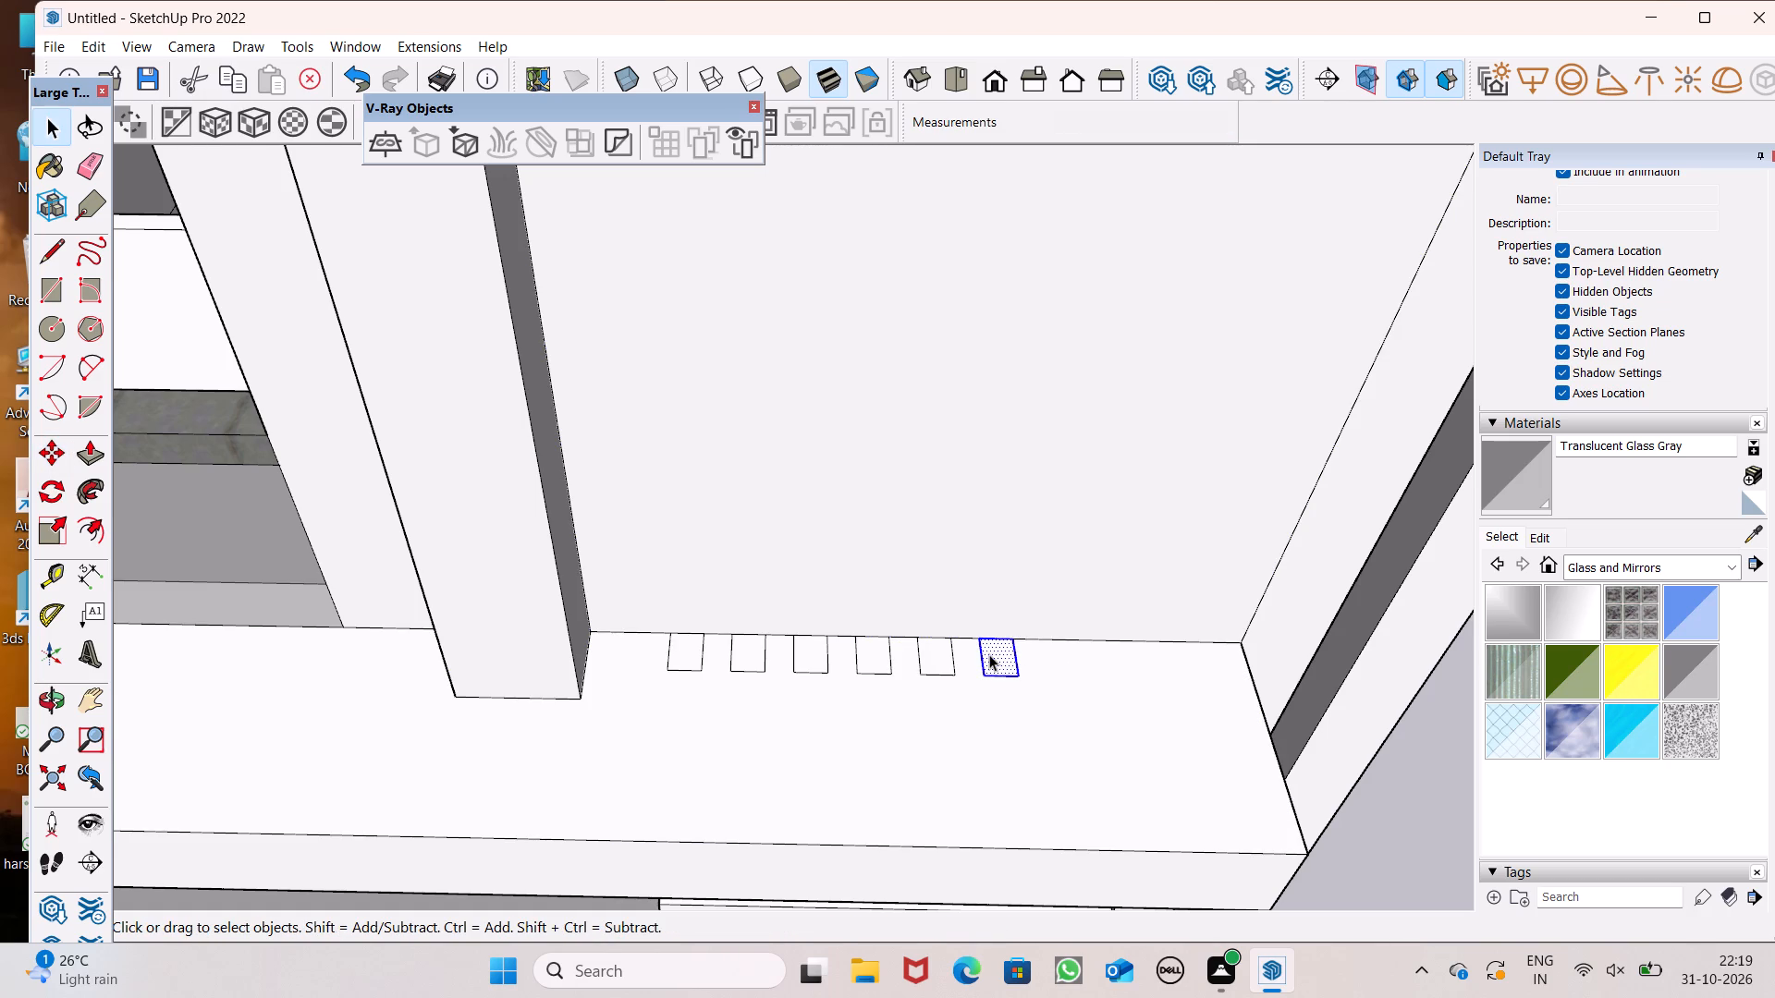
pyautogui.press('m')
pyautogui.press('Return')
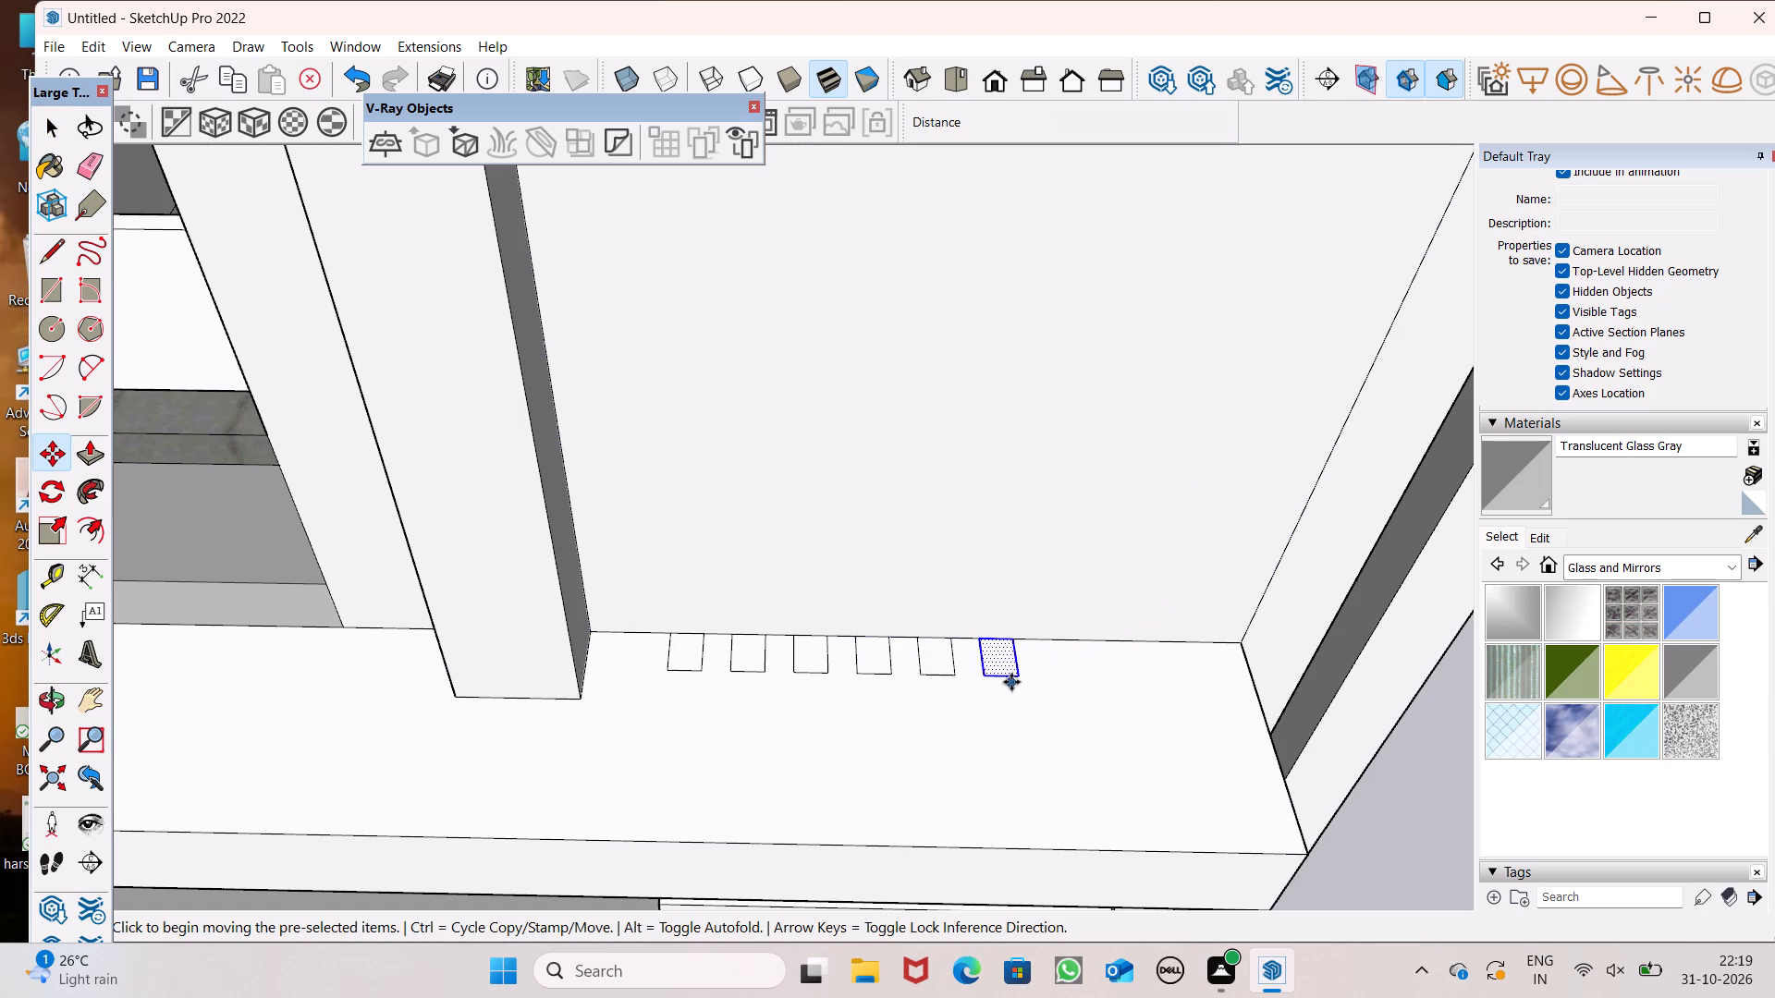
pyautogui.moveTo(1015, 678); pyautogui.dragTo(1081, 677)
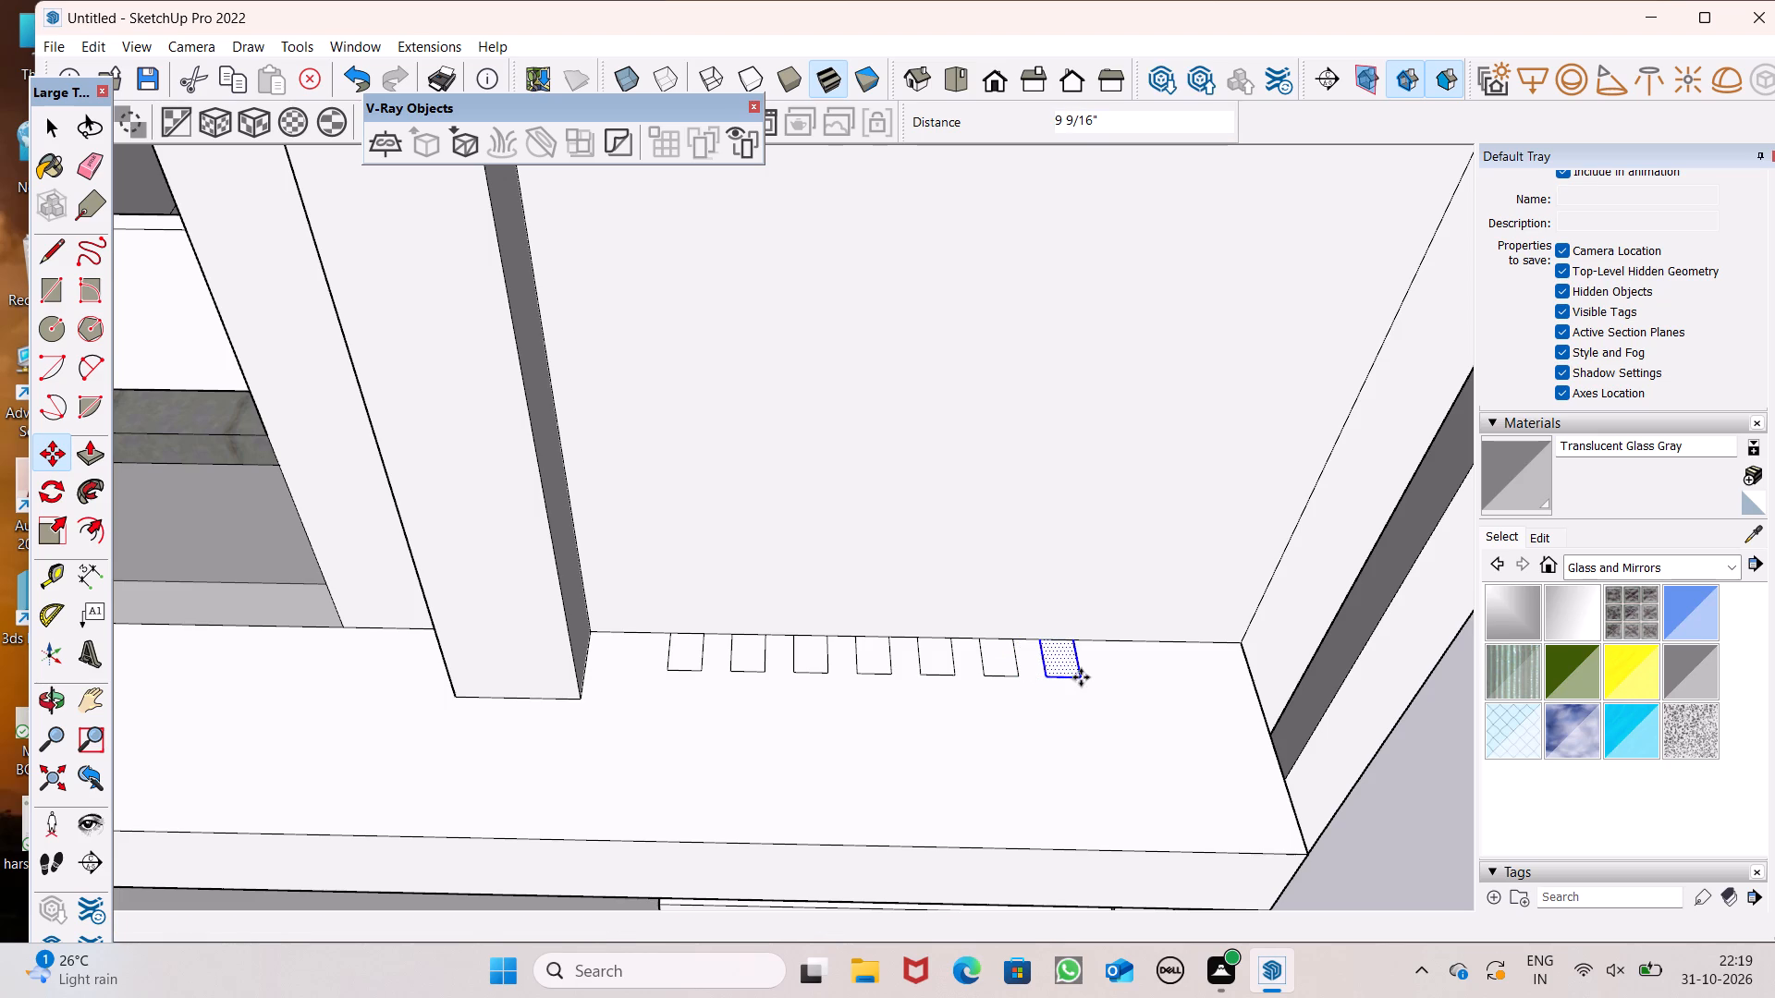
pyautogui.moveTo(1084, 674); pyautogui.dragTo(1138, 680)
pyautogui.scroll(-8, 985, 682)
pyautogui.press('space')
pyautogui.click(1322, 739)
pyautogui.scroll(-6, 528, 745)
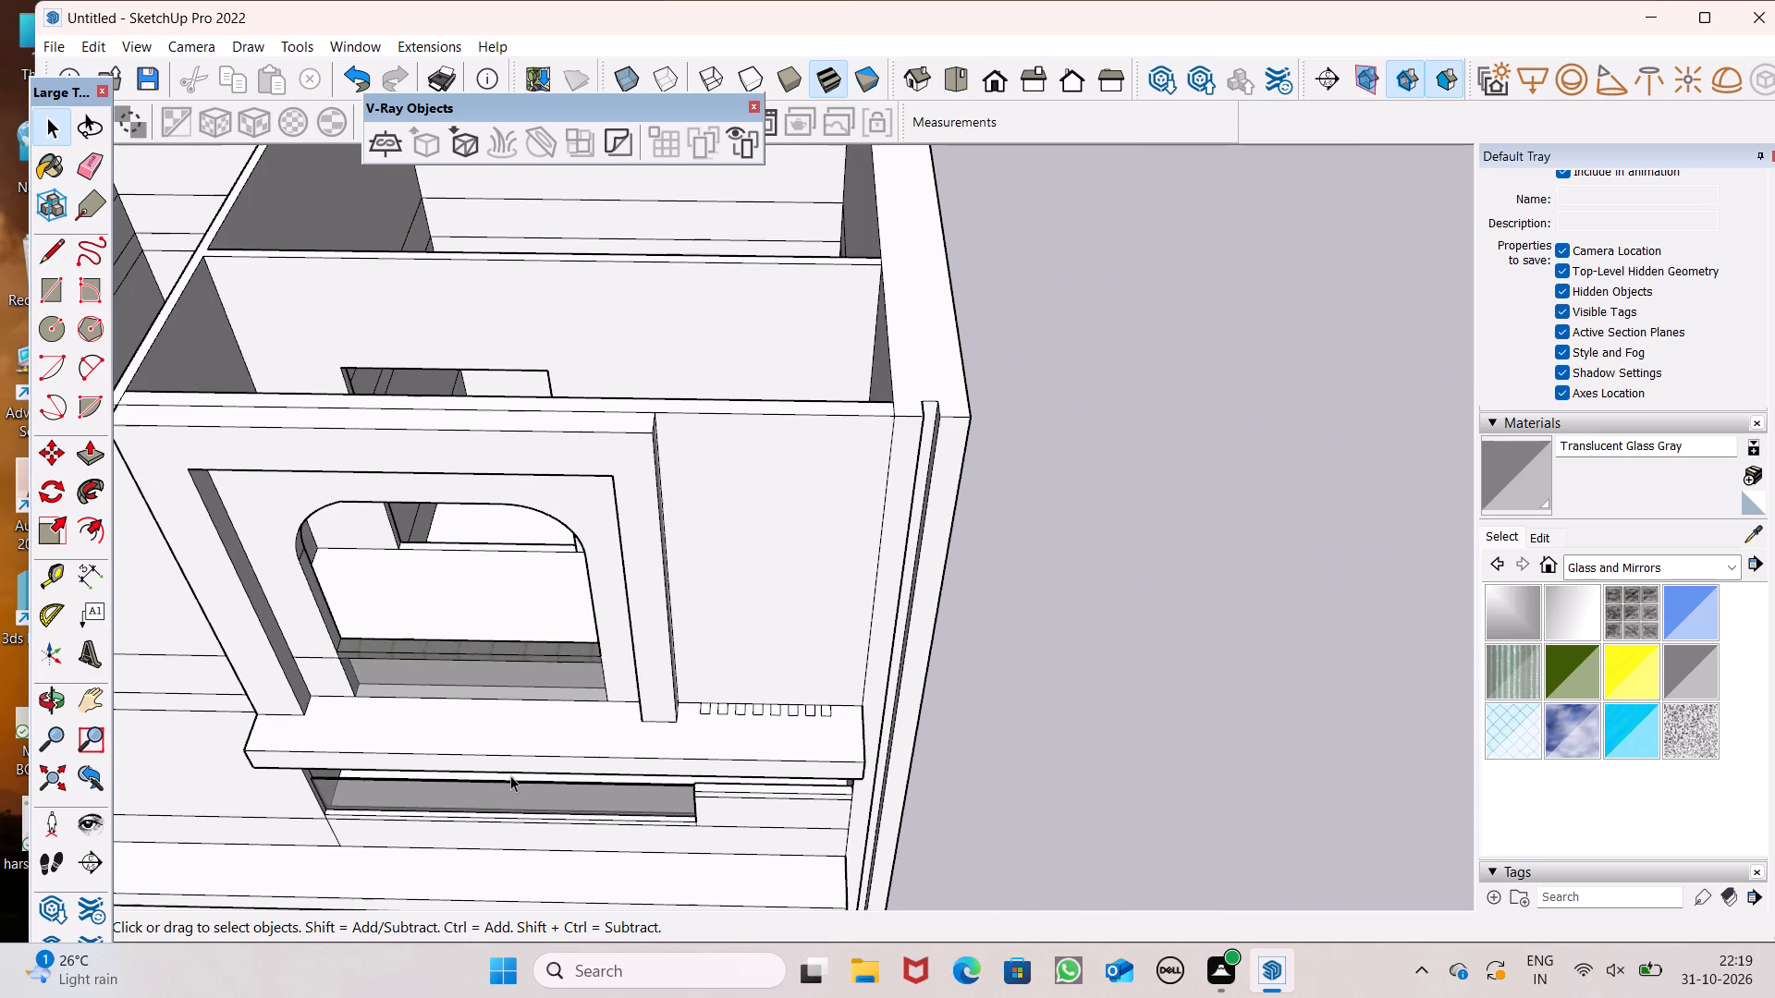
# Push/Pull the four rectangles nearest the arched frame up about 18' to the wall top as vertical bars.
pyautogui.click(77, 453)
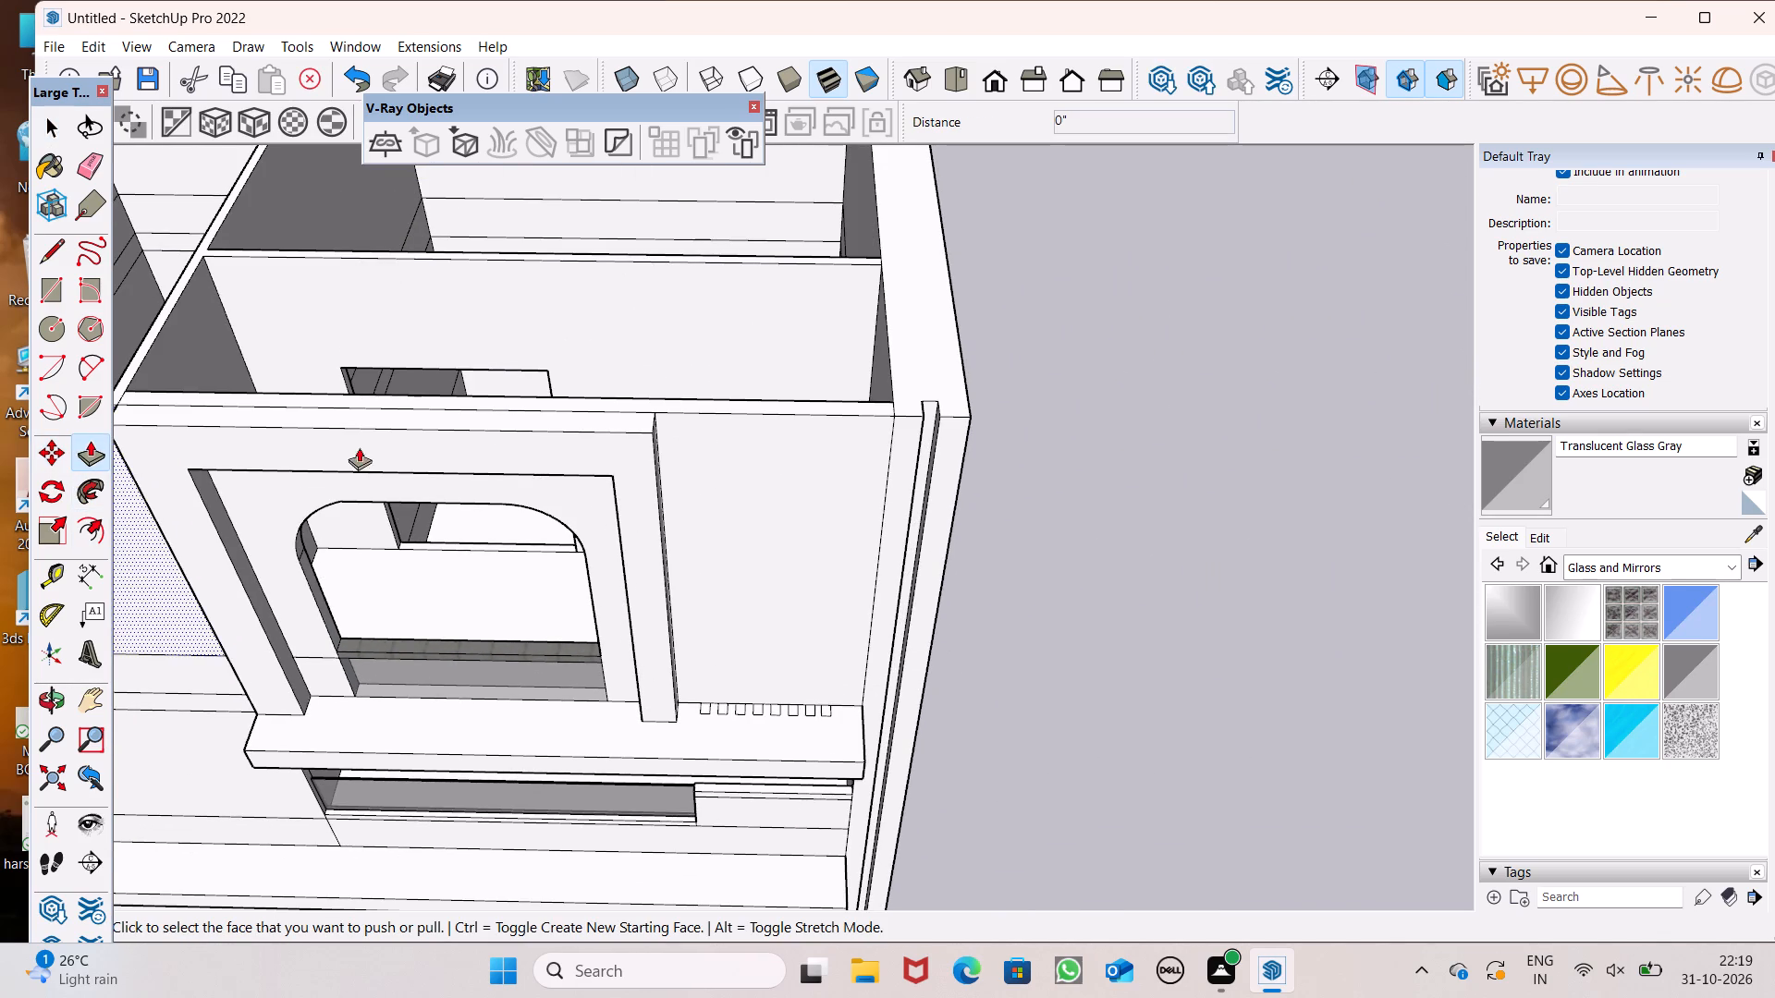
pyautogui.scroll(5, 543, 283)
pyautogui.scroll(-4, 589, 335)
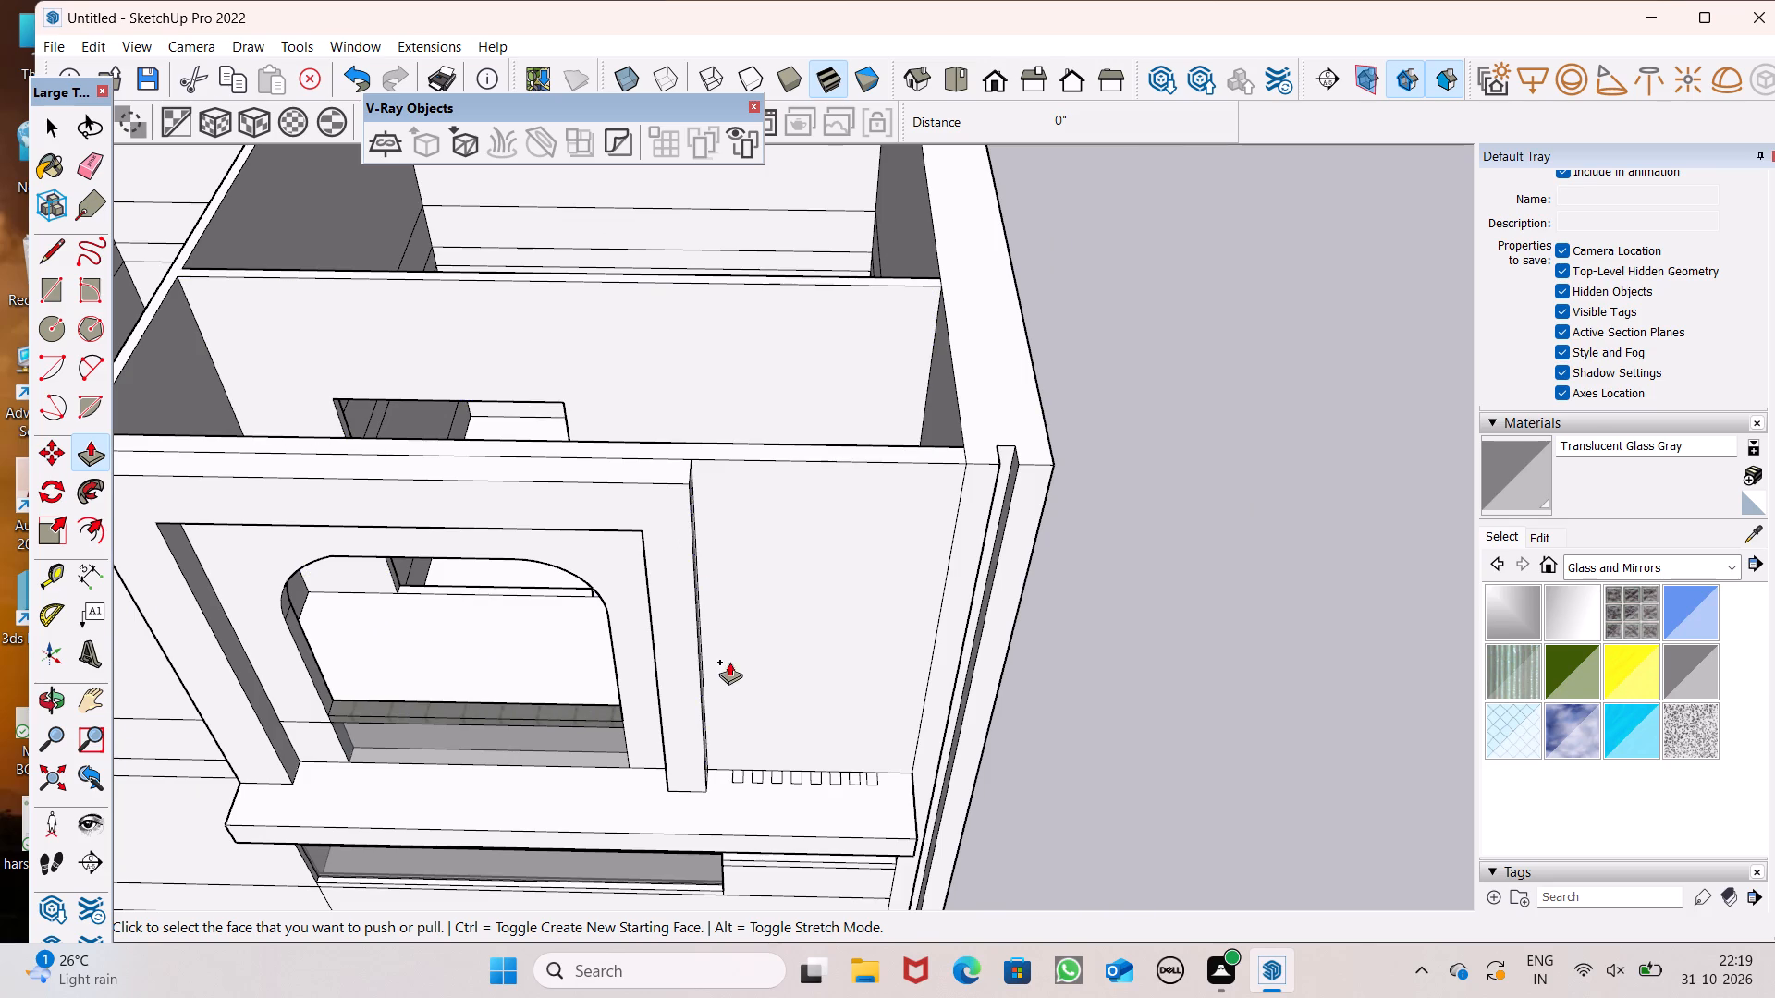
pyautogui.scroll(1, 731, 744)
pyautogui.moveTo(736, 778); pyautogui.dragTo(743, 732)
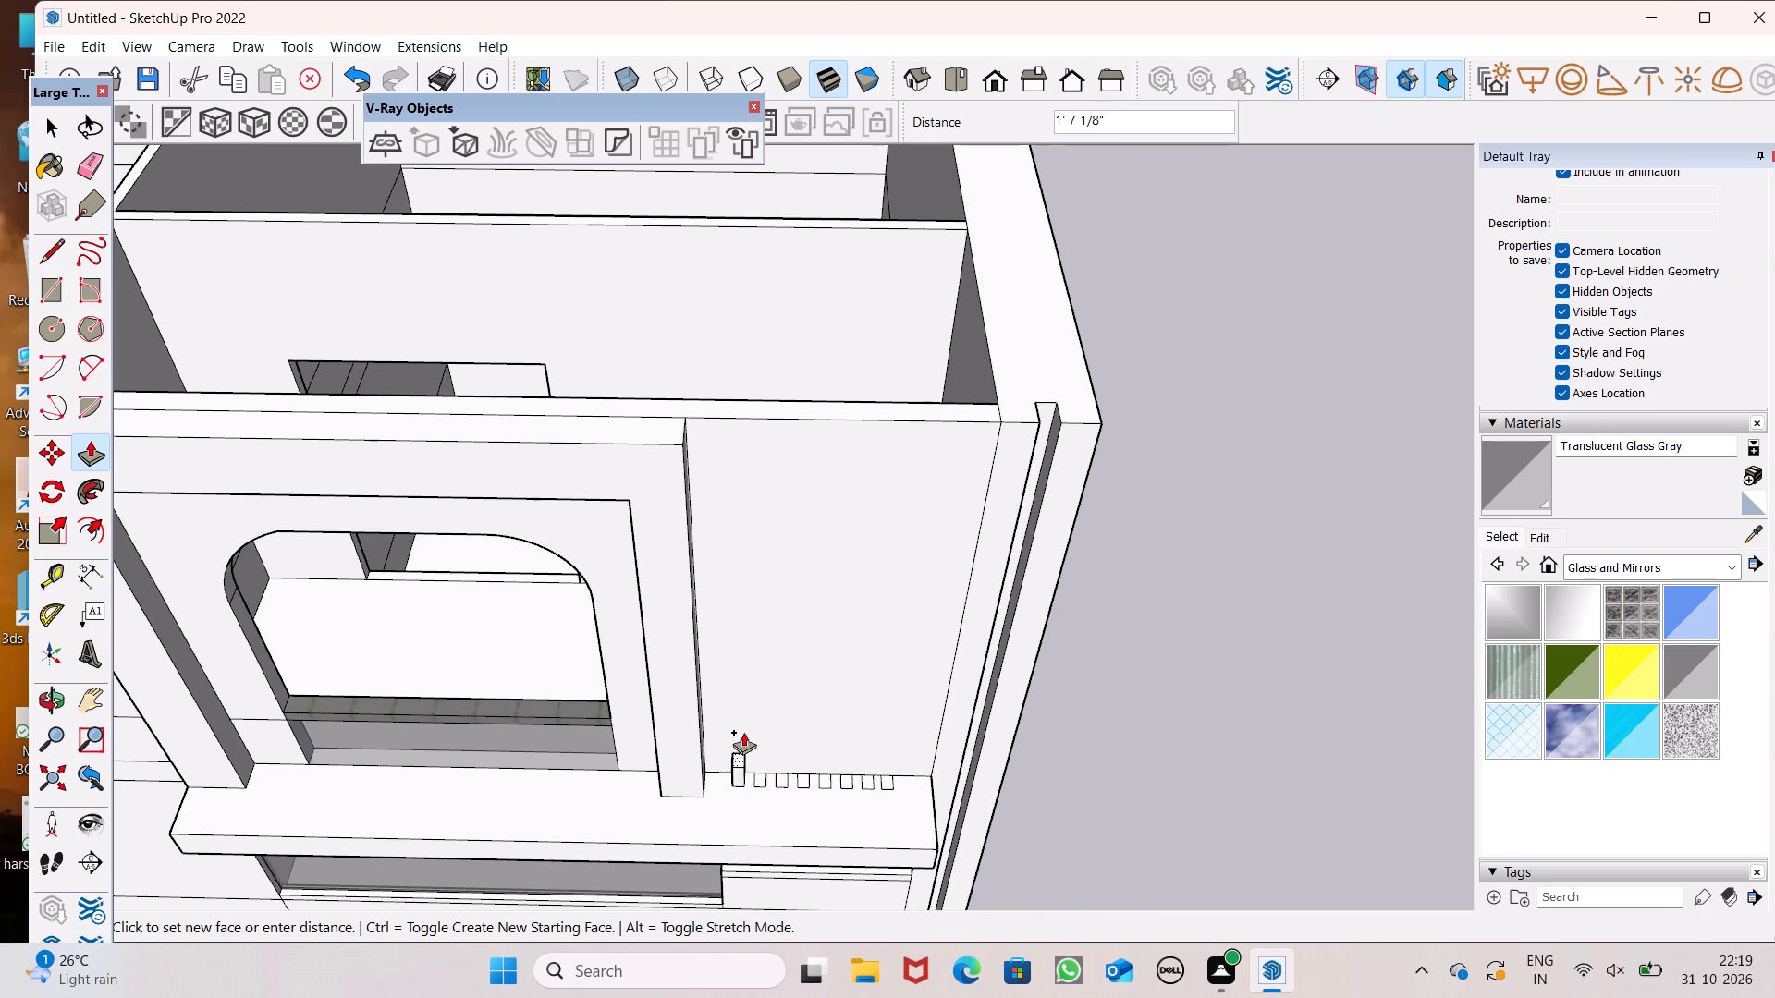
pyautogui.moveTo(743, 732); pyautogui.dragTo(768, 420)
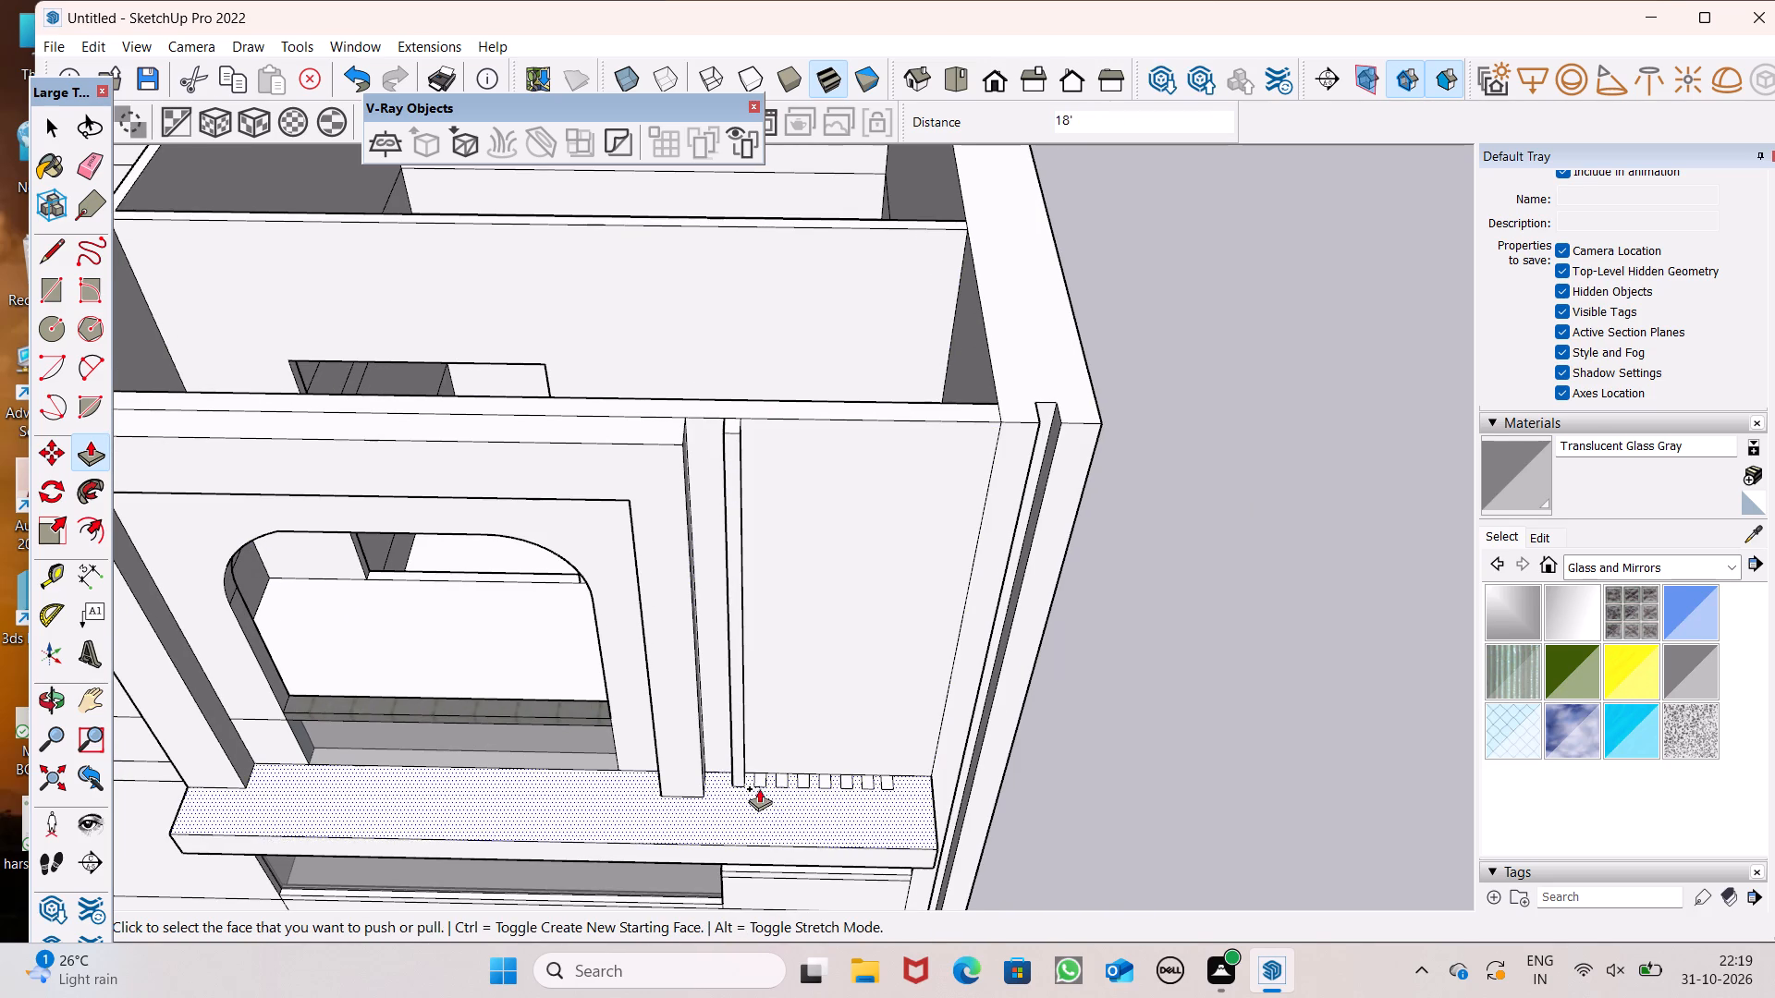
pyautogui.moveTo(756, 783); pyautogui.dragTo(791, 423)
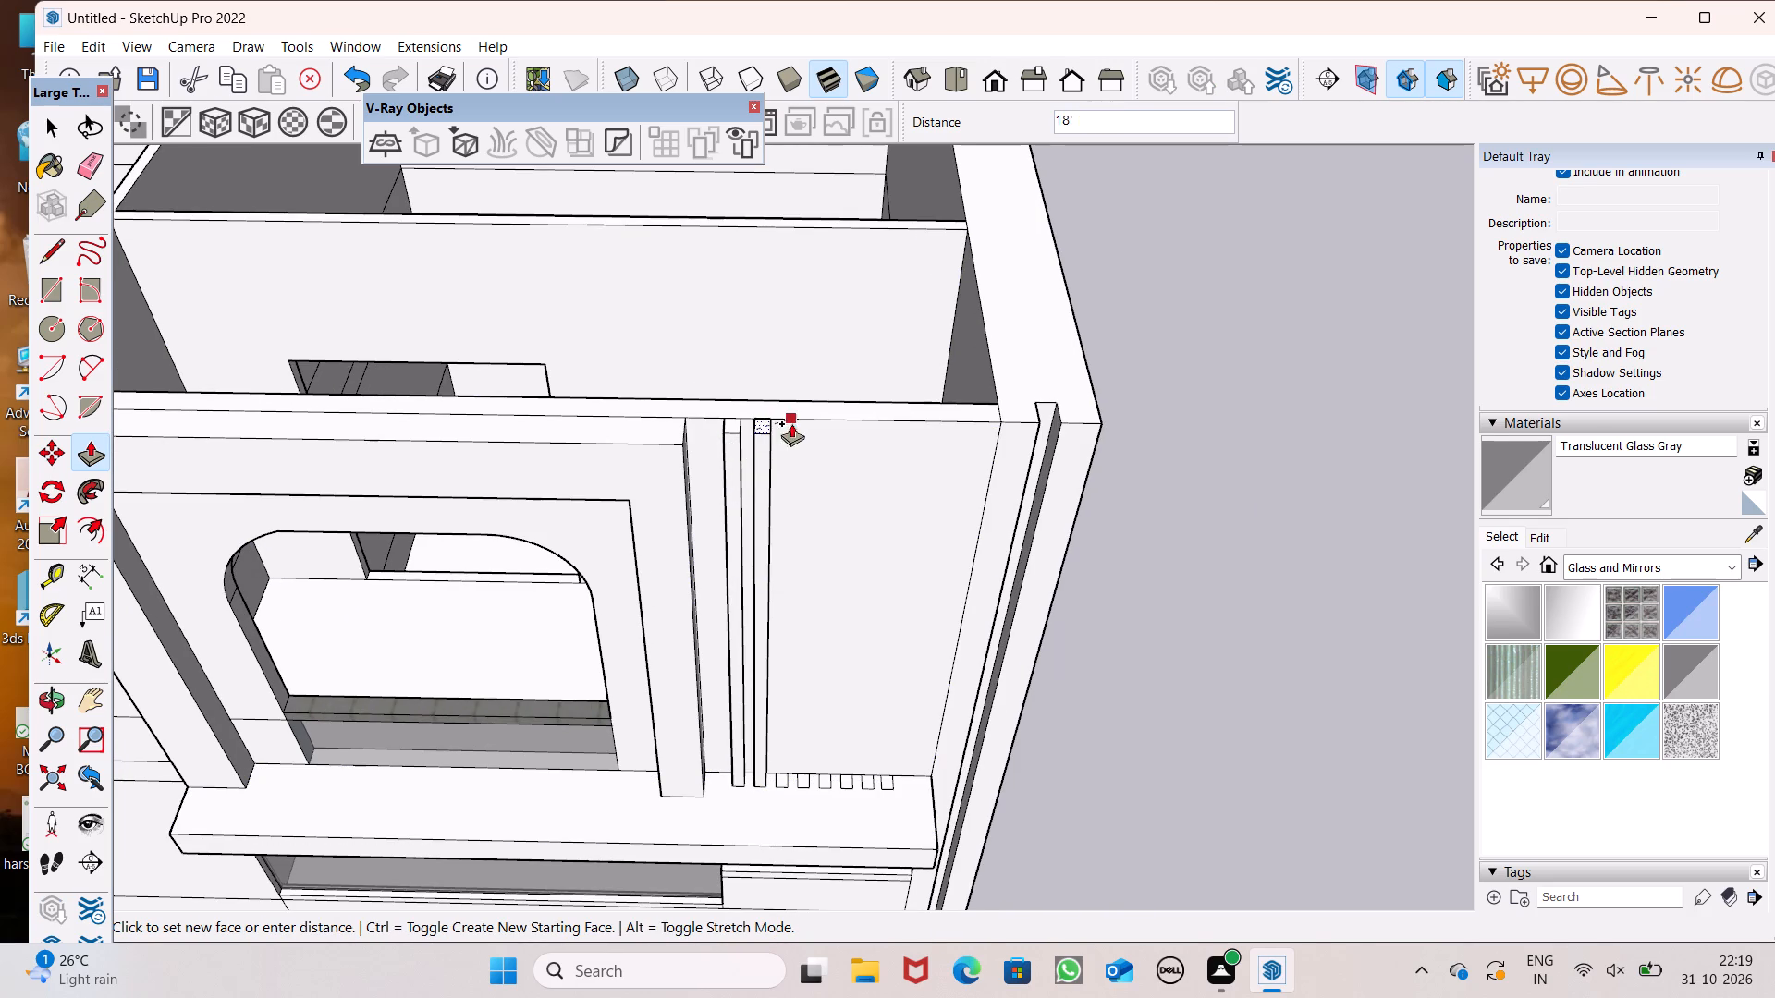
pyautogui.moveTo(791, 423); pyautogui.dragTo(802, 423)
pyautogui.moveTo(779, 779); pyautogui.dragTo(798, 738)
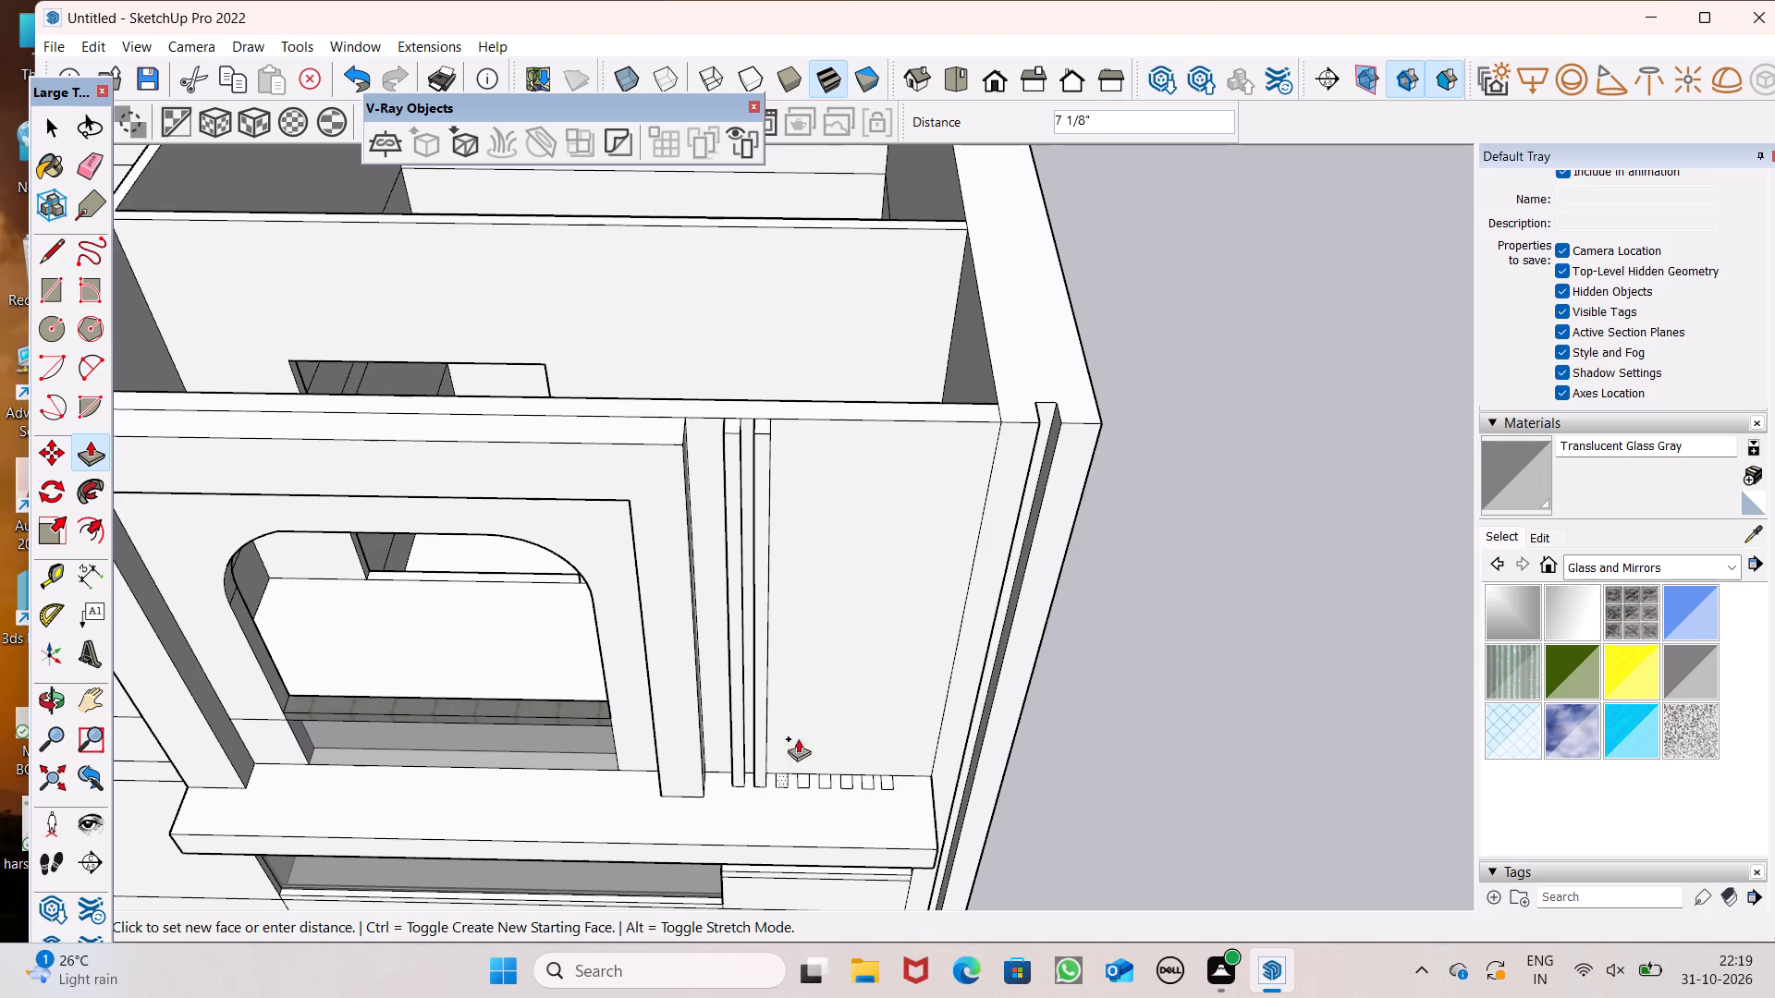
pyautogui.moveTo(798, 738); pyautogui.dragTo(851, 429)
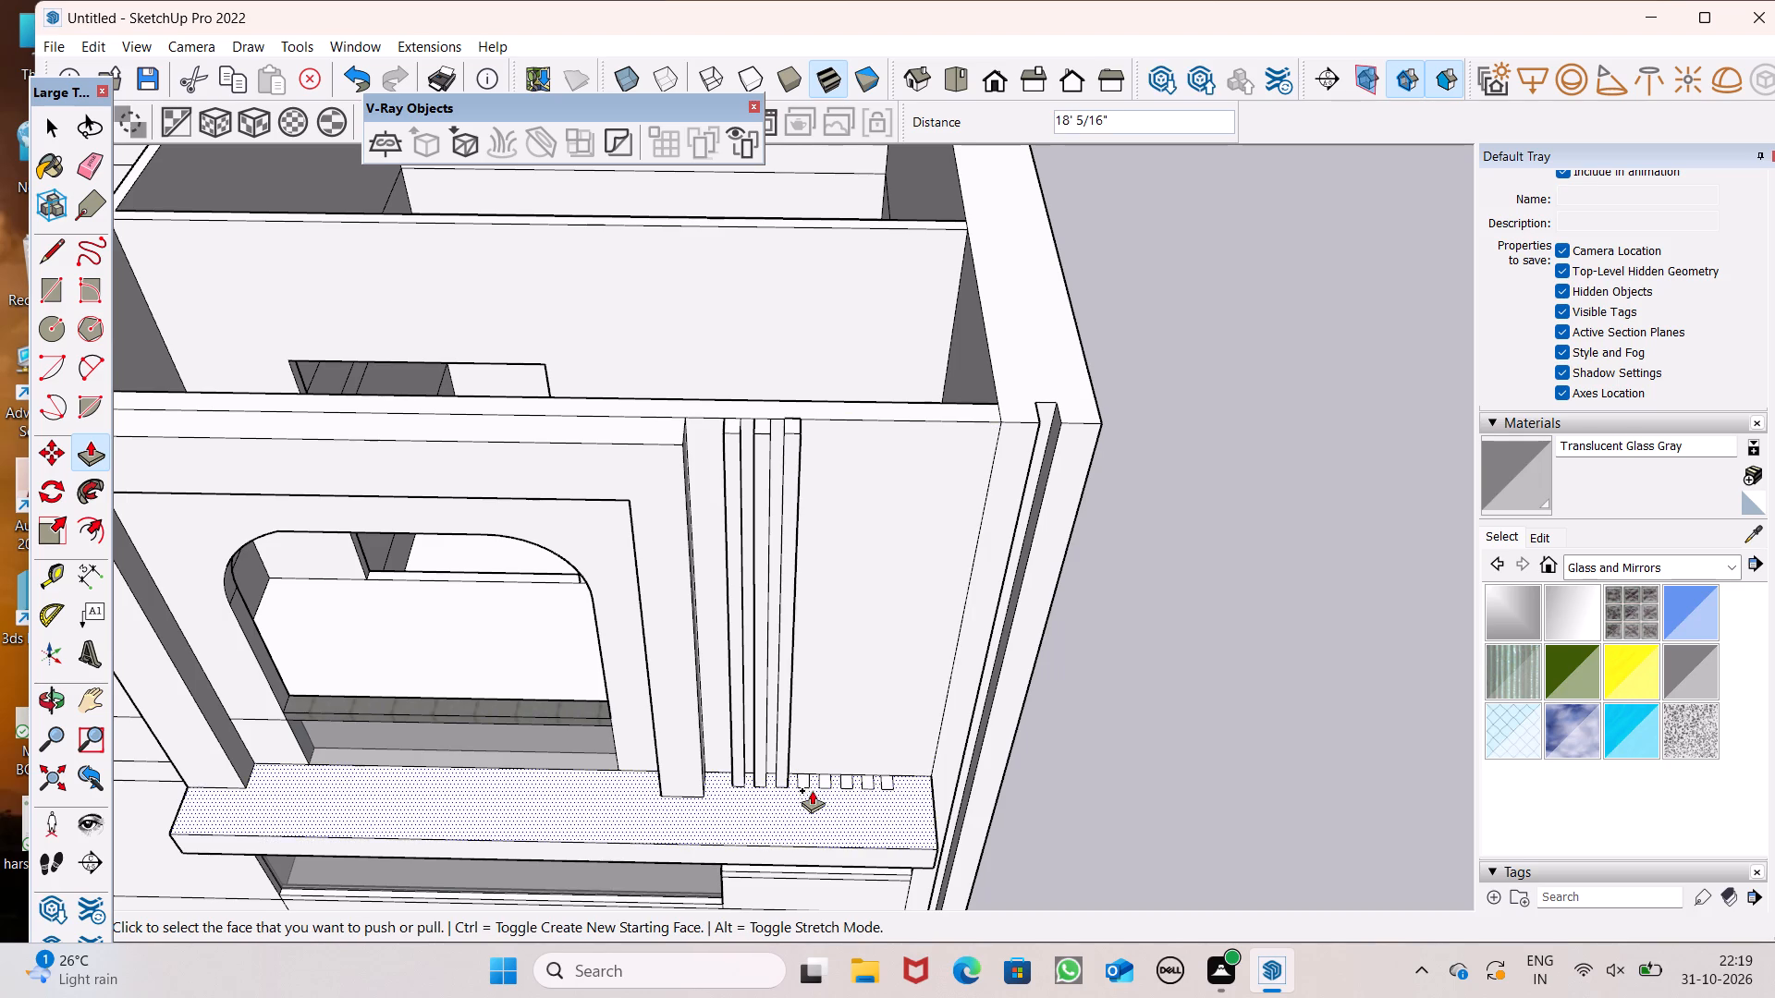
pyautogui.moveTo(799, 781); pyautogui.dragTo(824, 562)
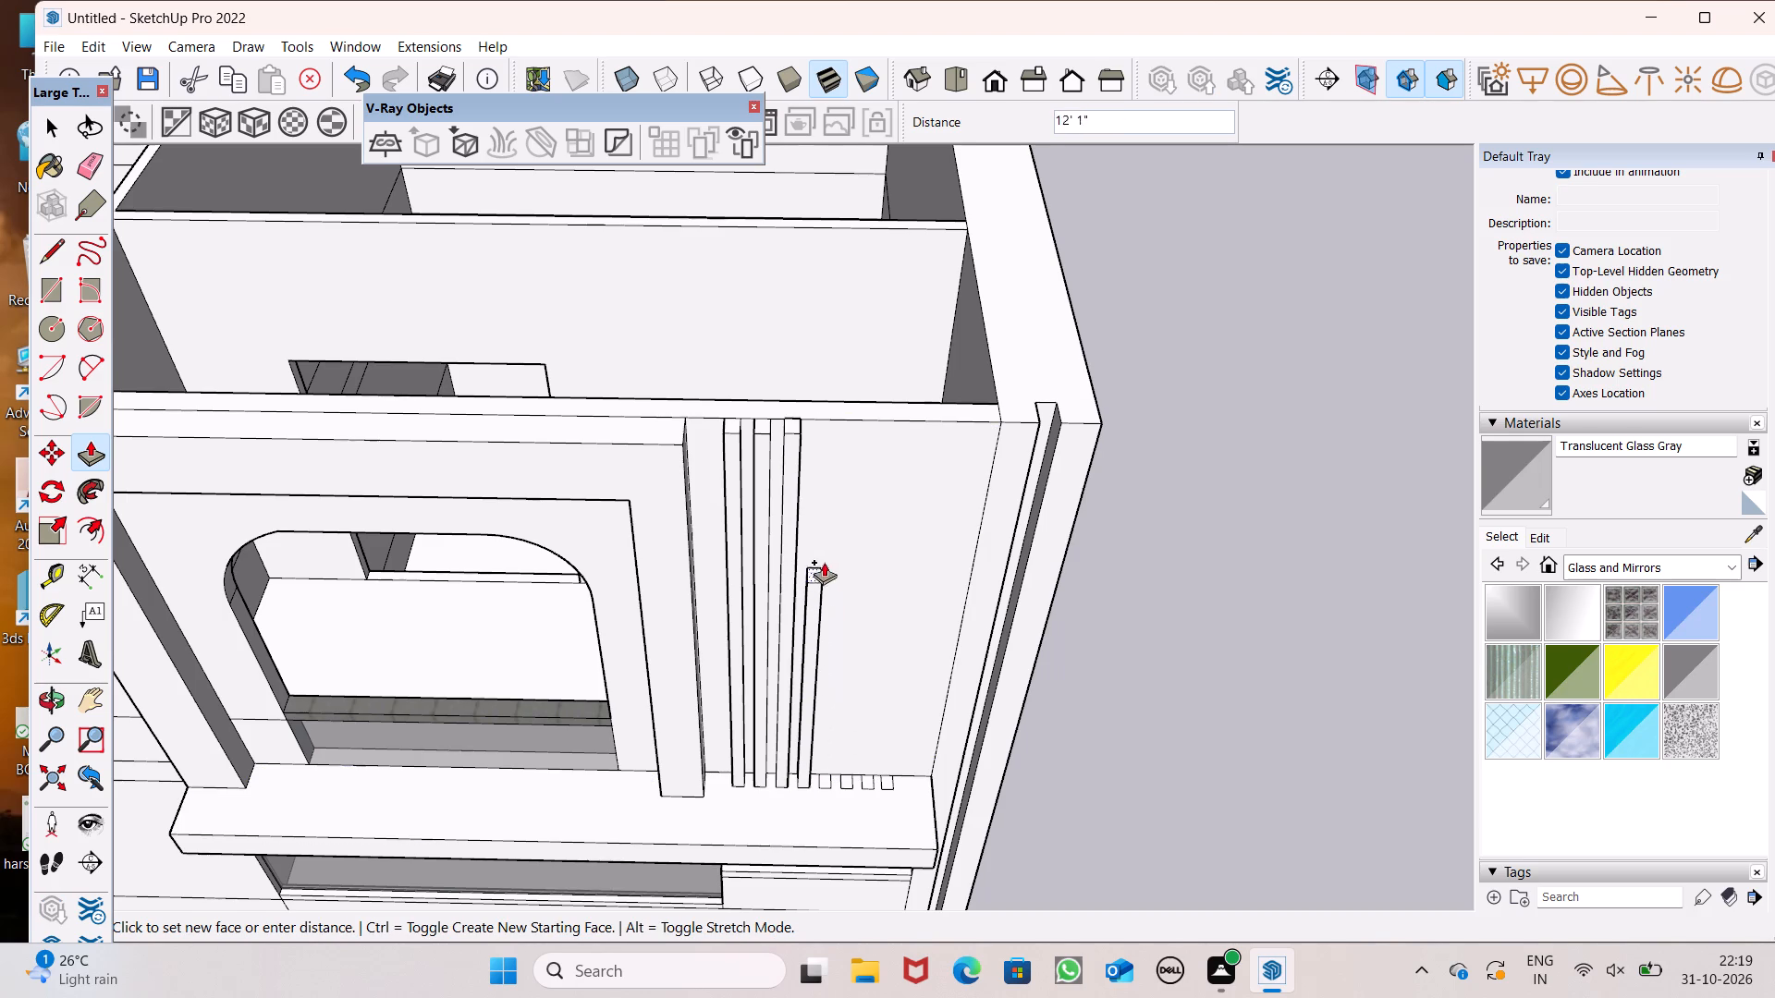
pyautogui.moveTo(824, 562); pyautogui.dragTo(863, 424)
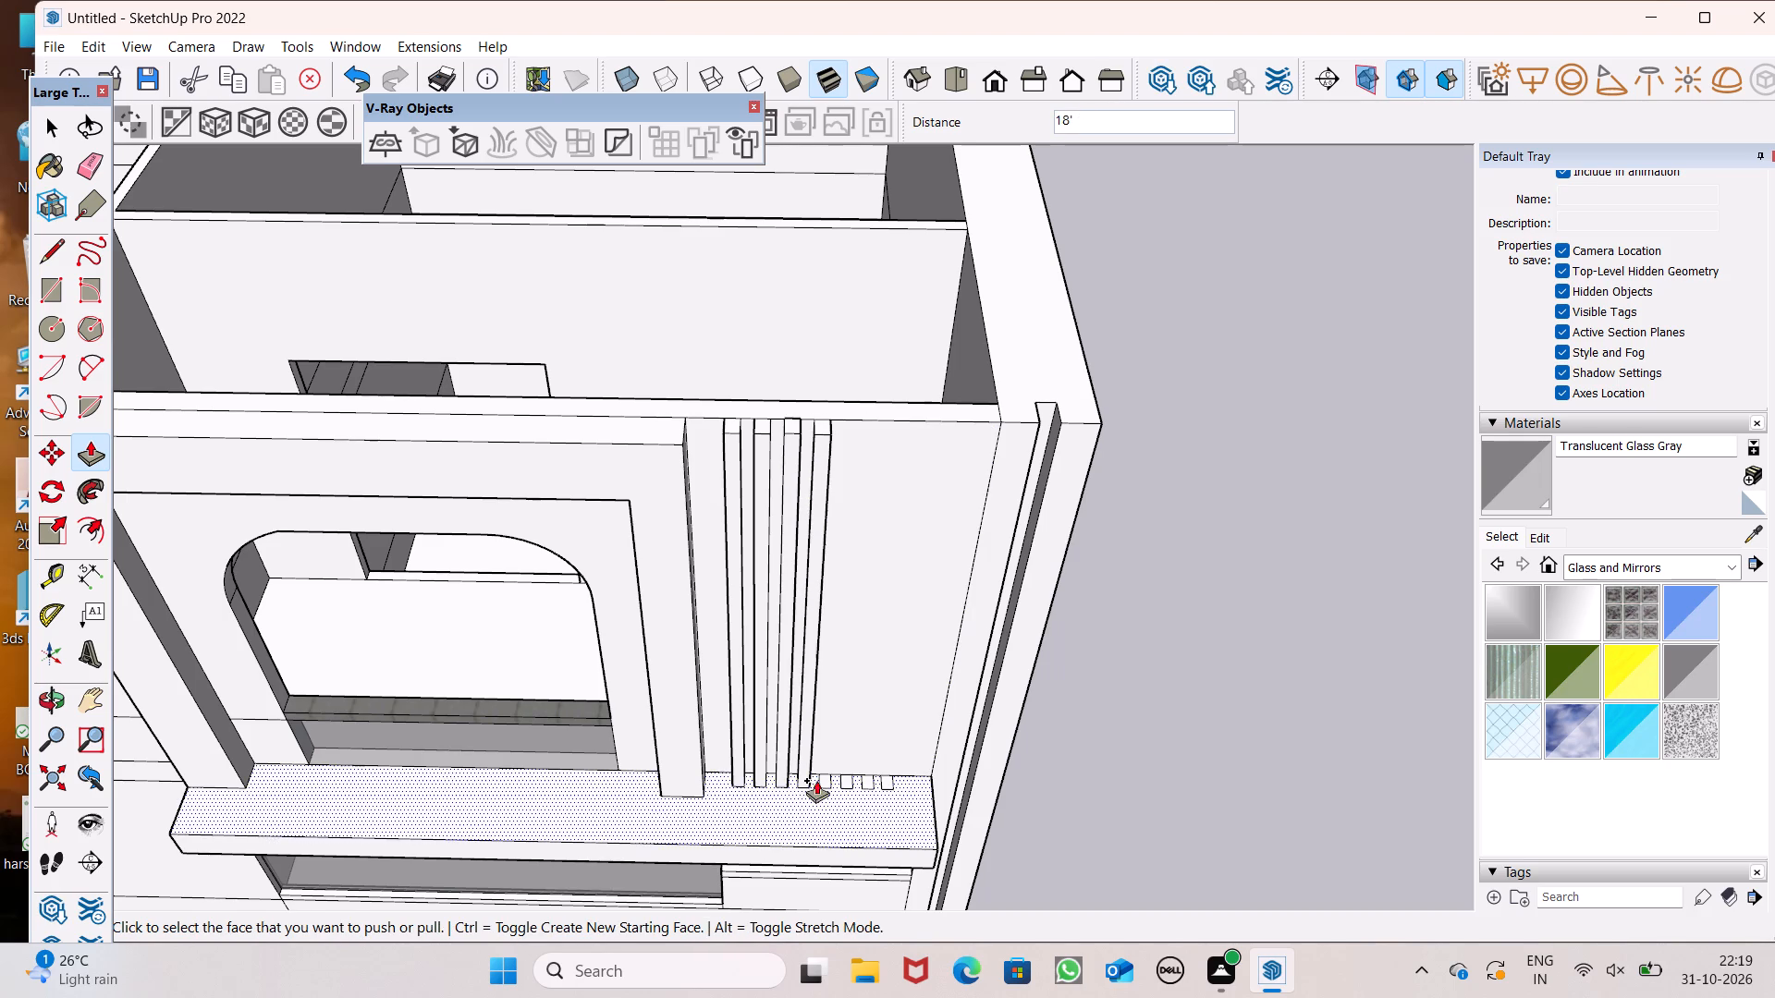
# Push/Pull the remaining four rectangles in the row up about 18' to the wall top as vertical bars.
pyautogui.moveTo(826, 785); pyautogui.dragTo(858, 438)
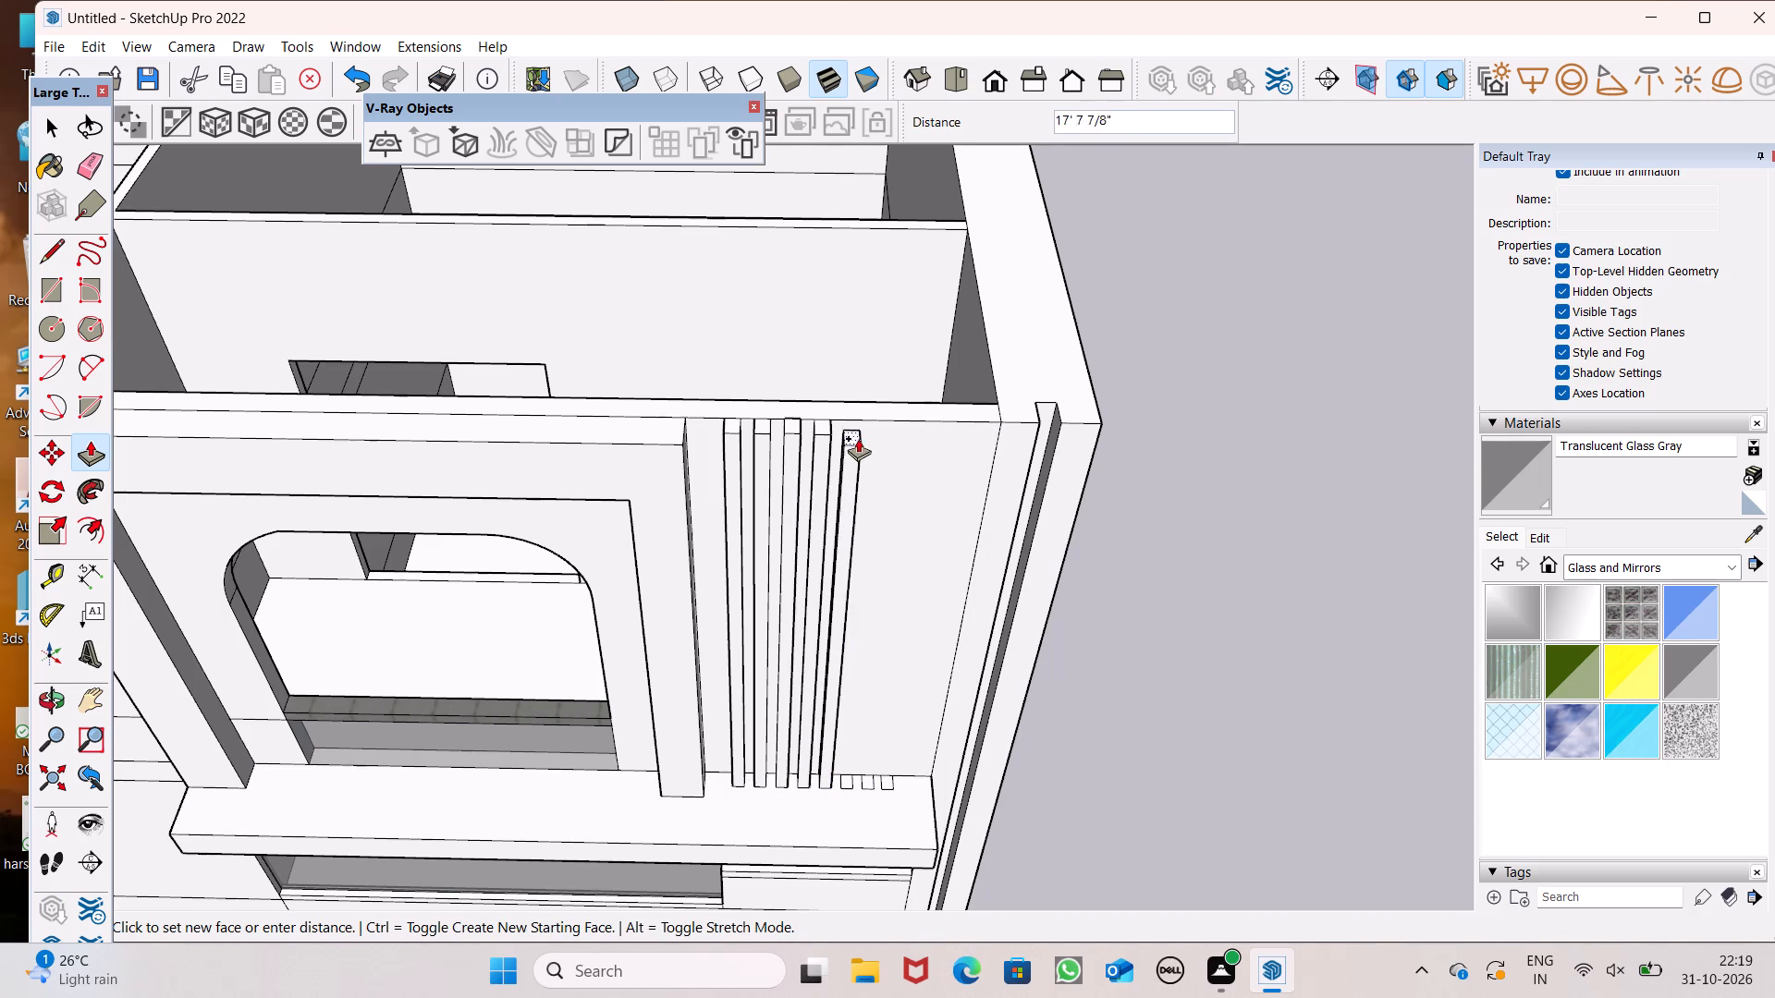
pyautogui.moveTo(858, 438); pyautogui.dragTo(917, 430)
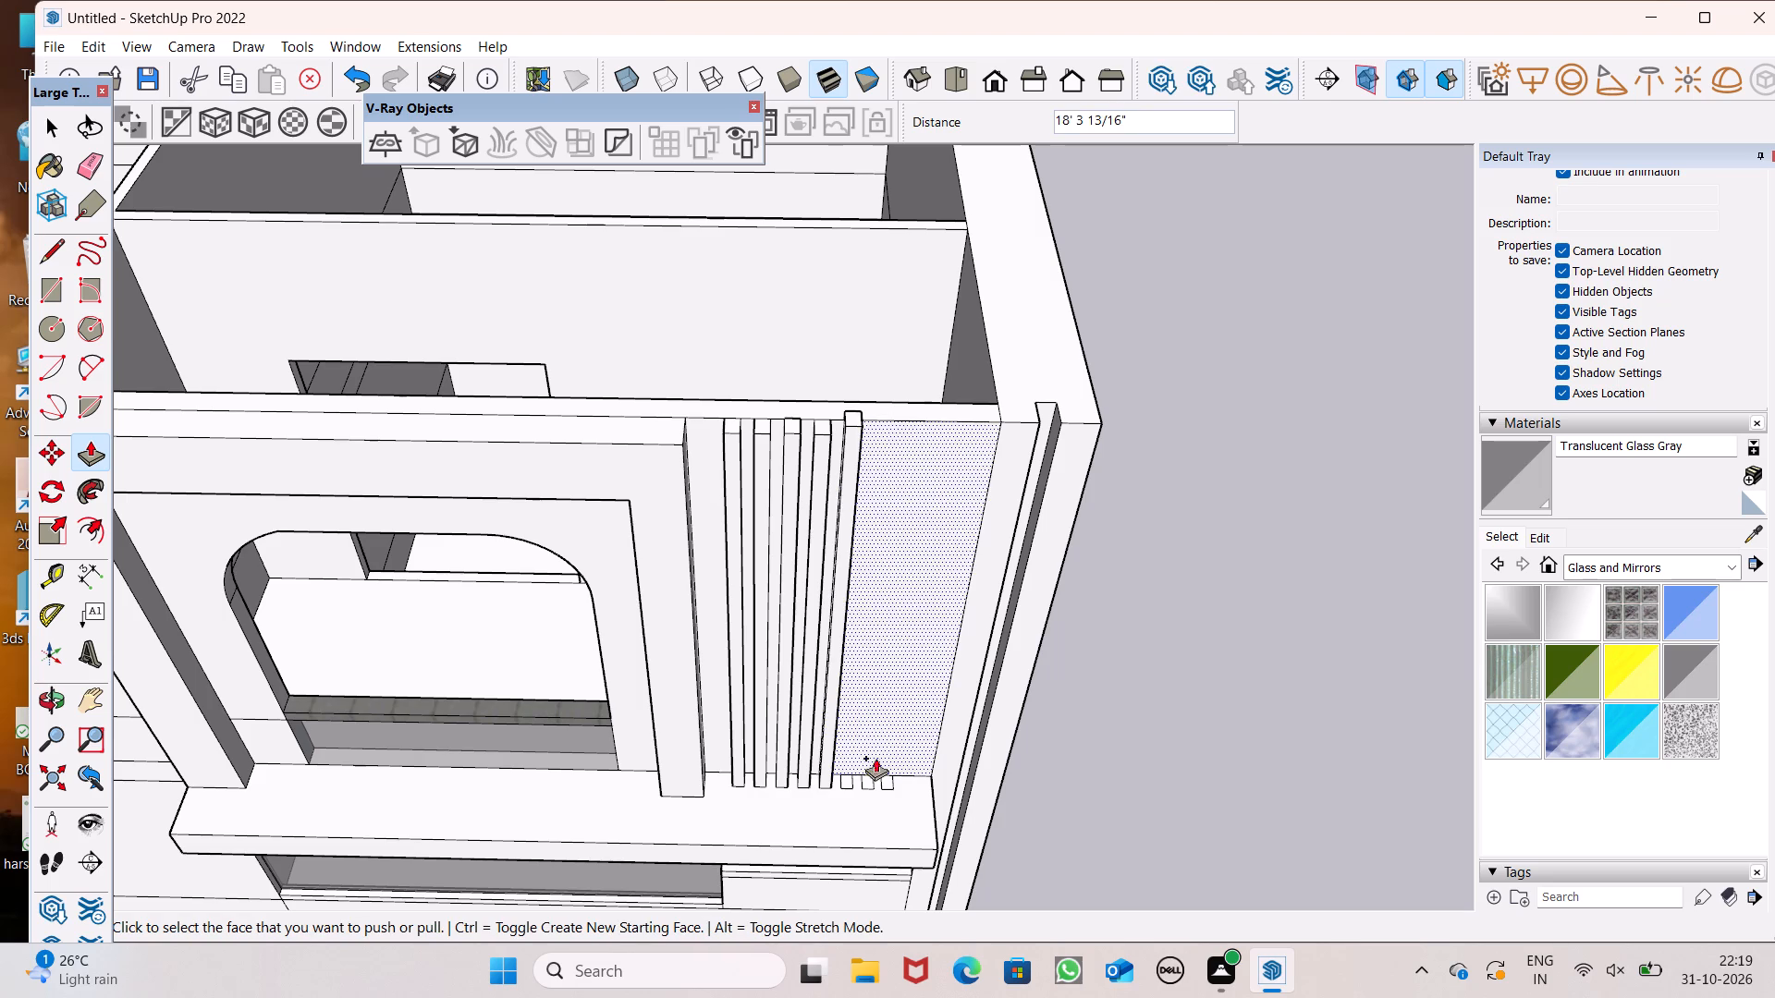
pyautogui.moveTo(842, 781); pyautogui.dragTo(922, 443)
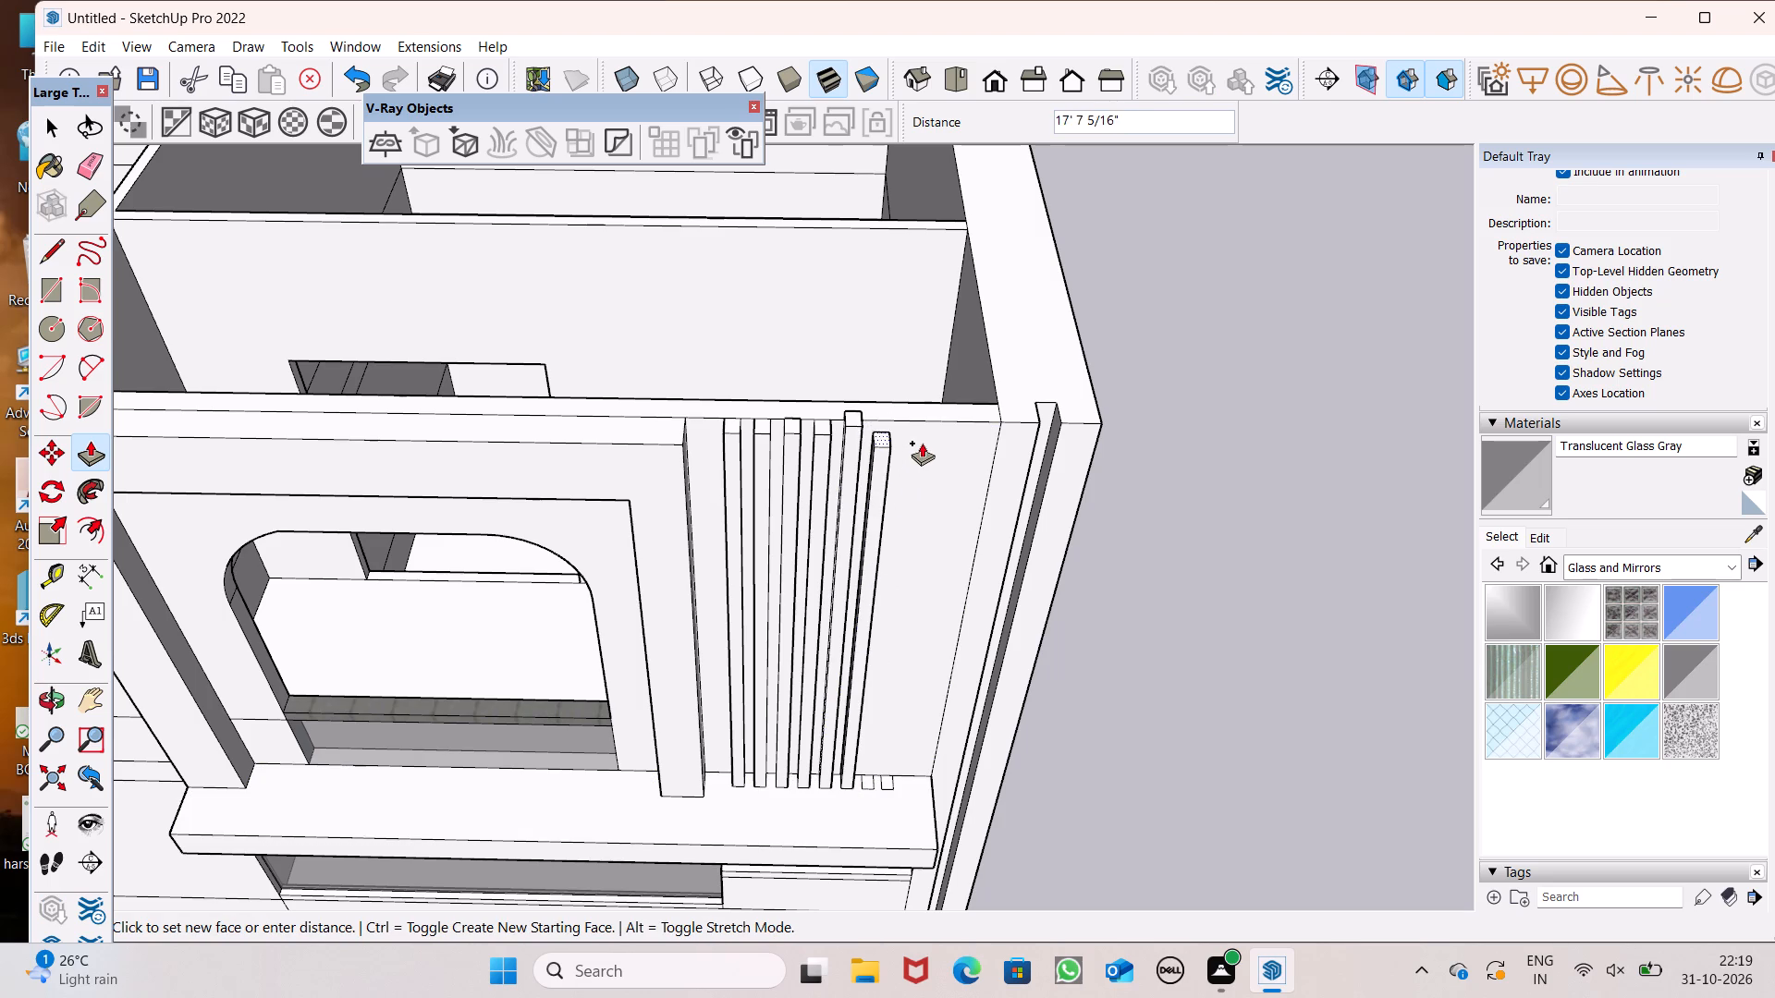
pyautogui.moveTo(922, 443); pyautogui.dragTo(939, 425)
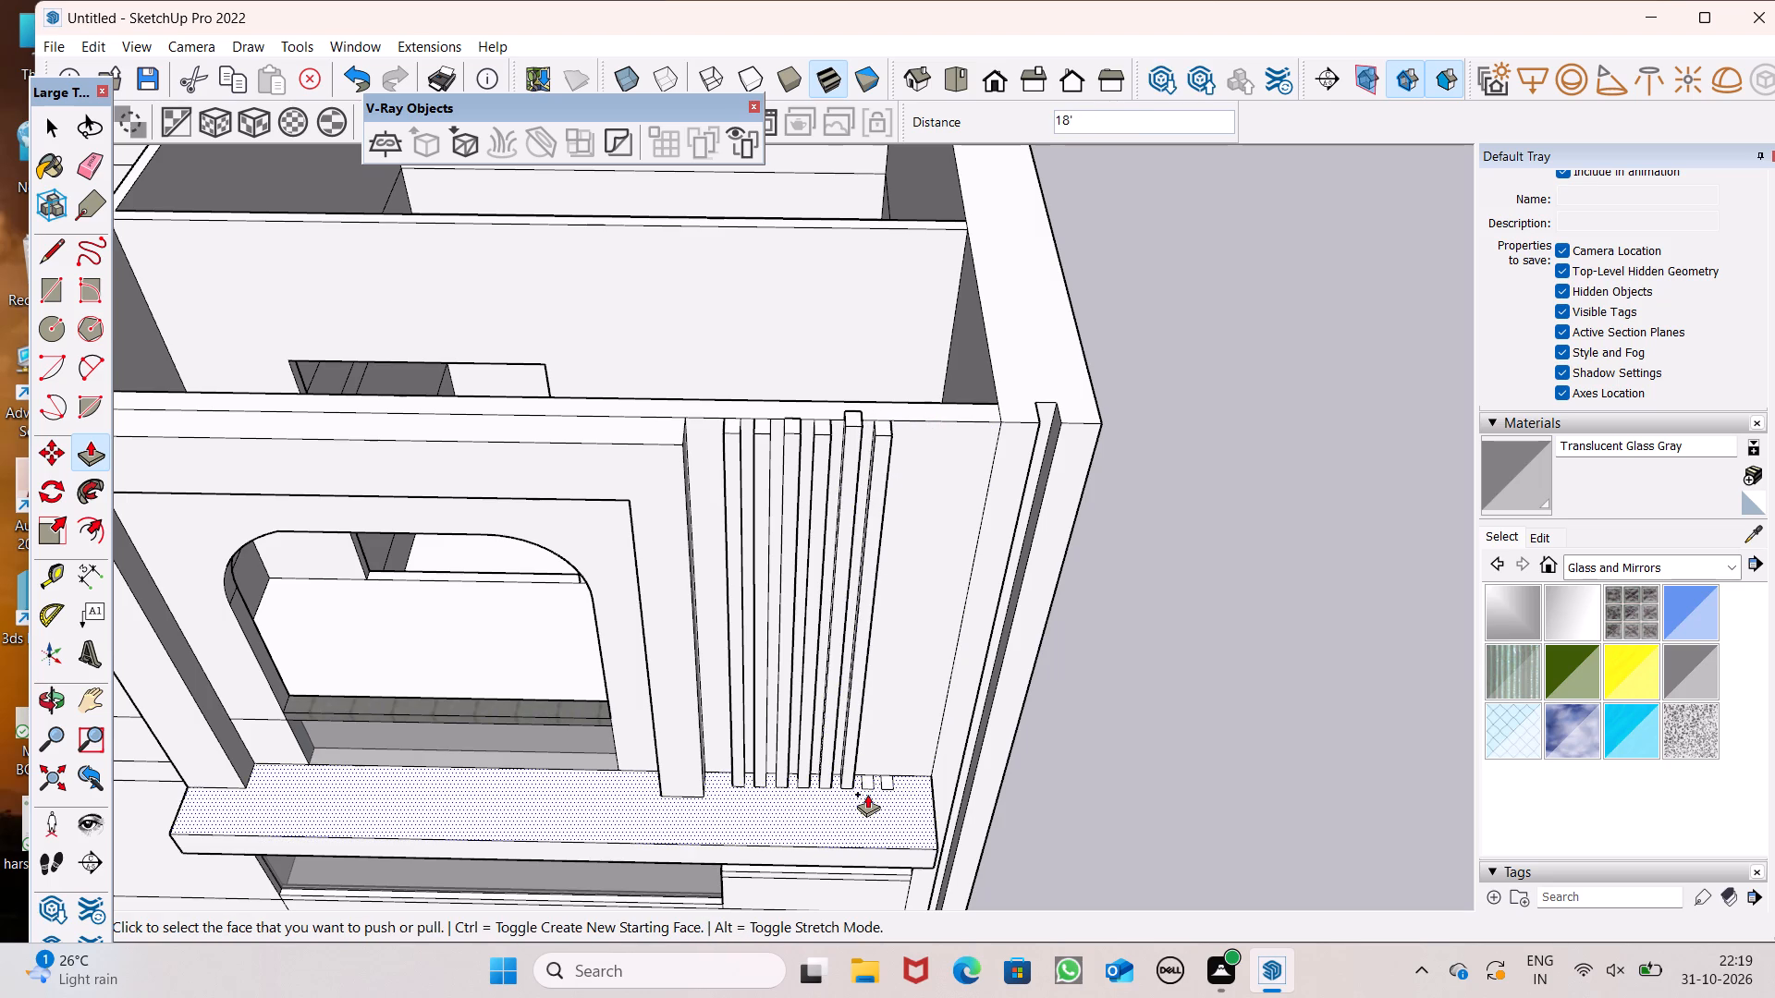
pyautogui.moveTo(865, 785); pyautogui.dragTo(923, 432)
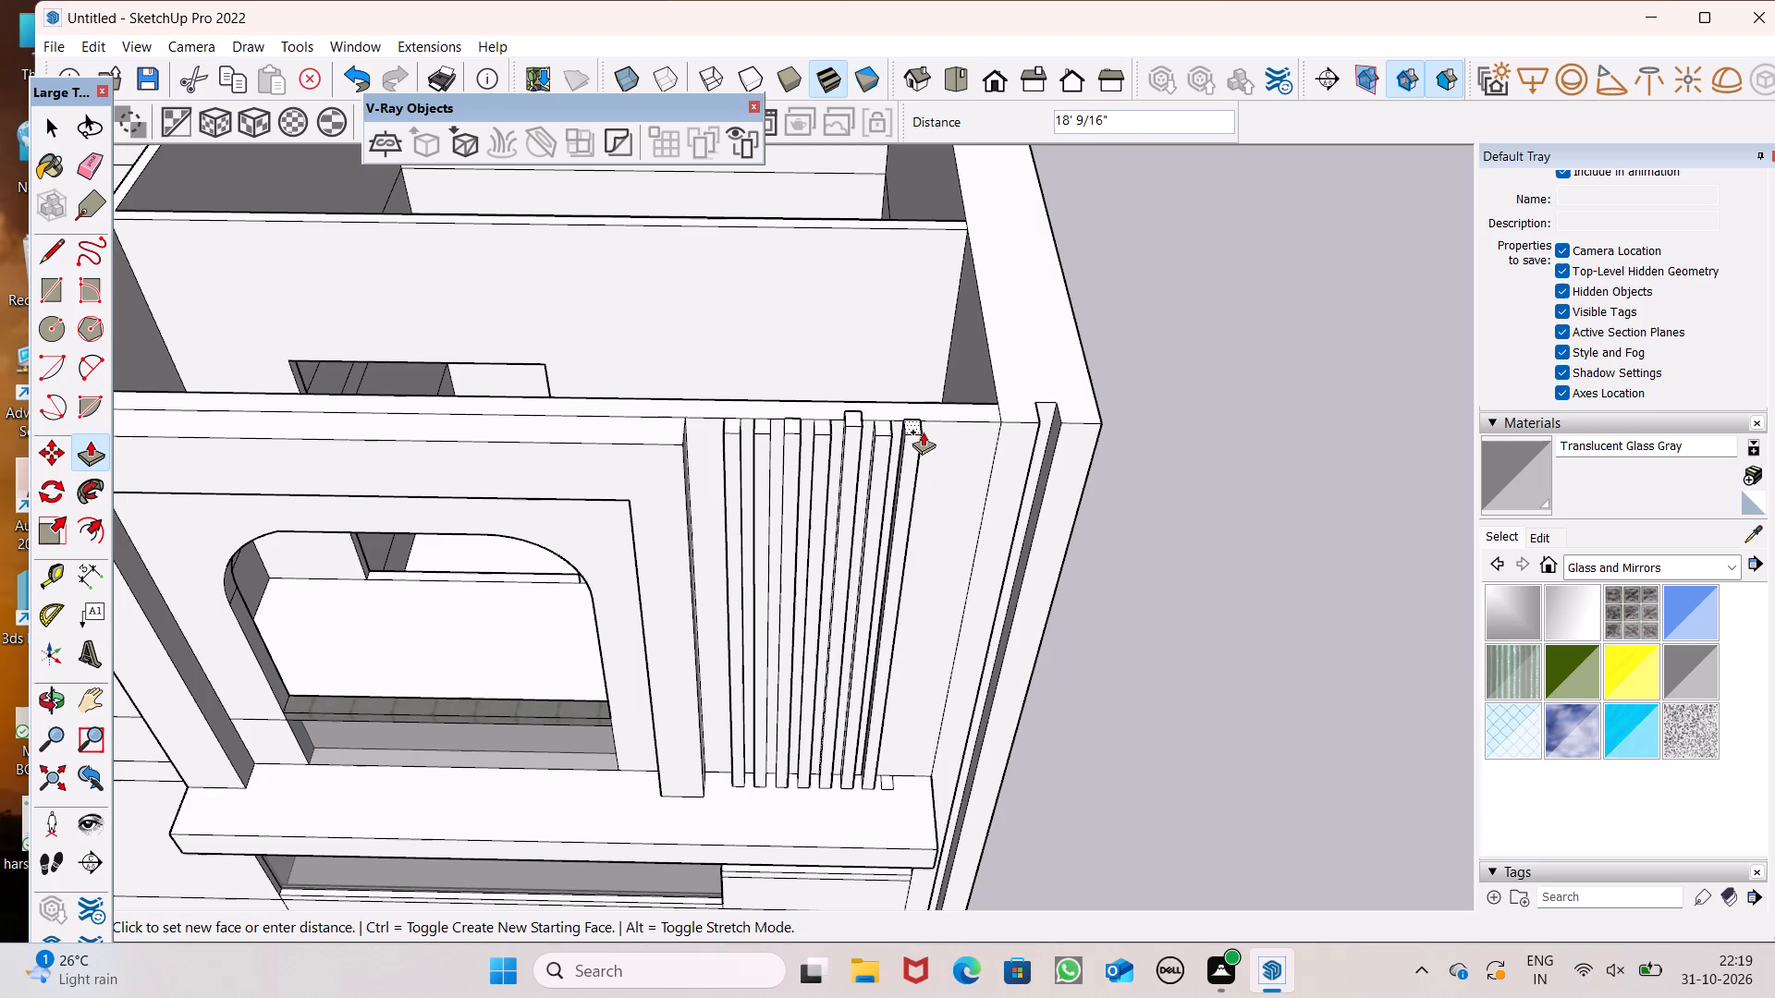
pyautogui.moveTo(923, 432); pyautogui.dragTo(922, 429)
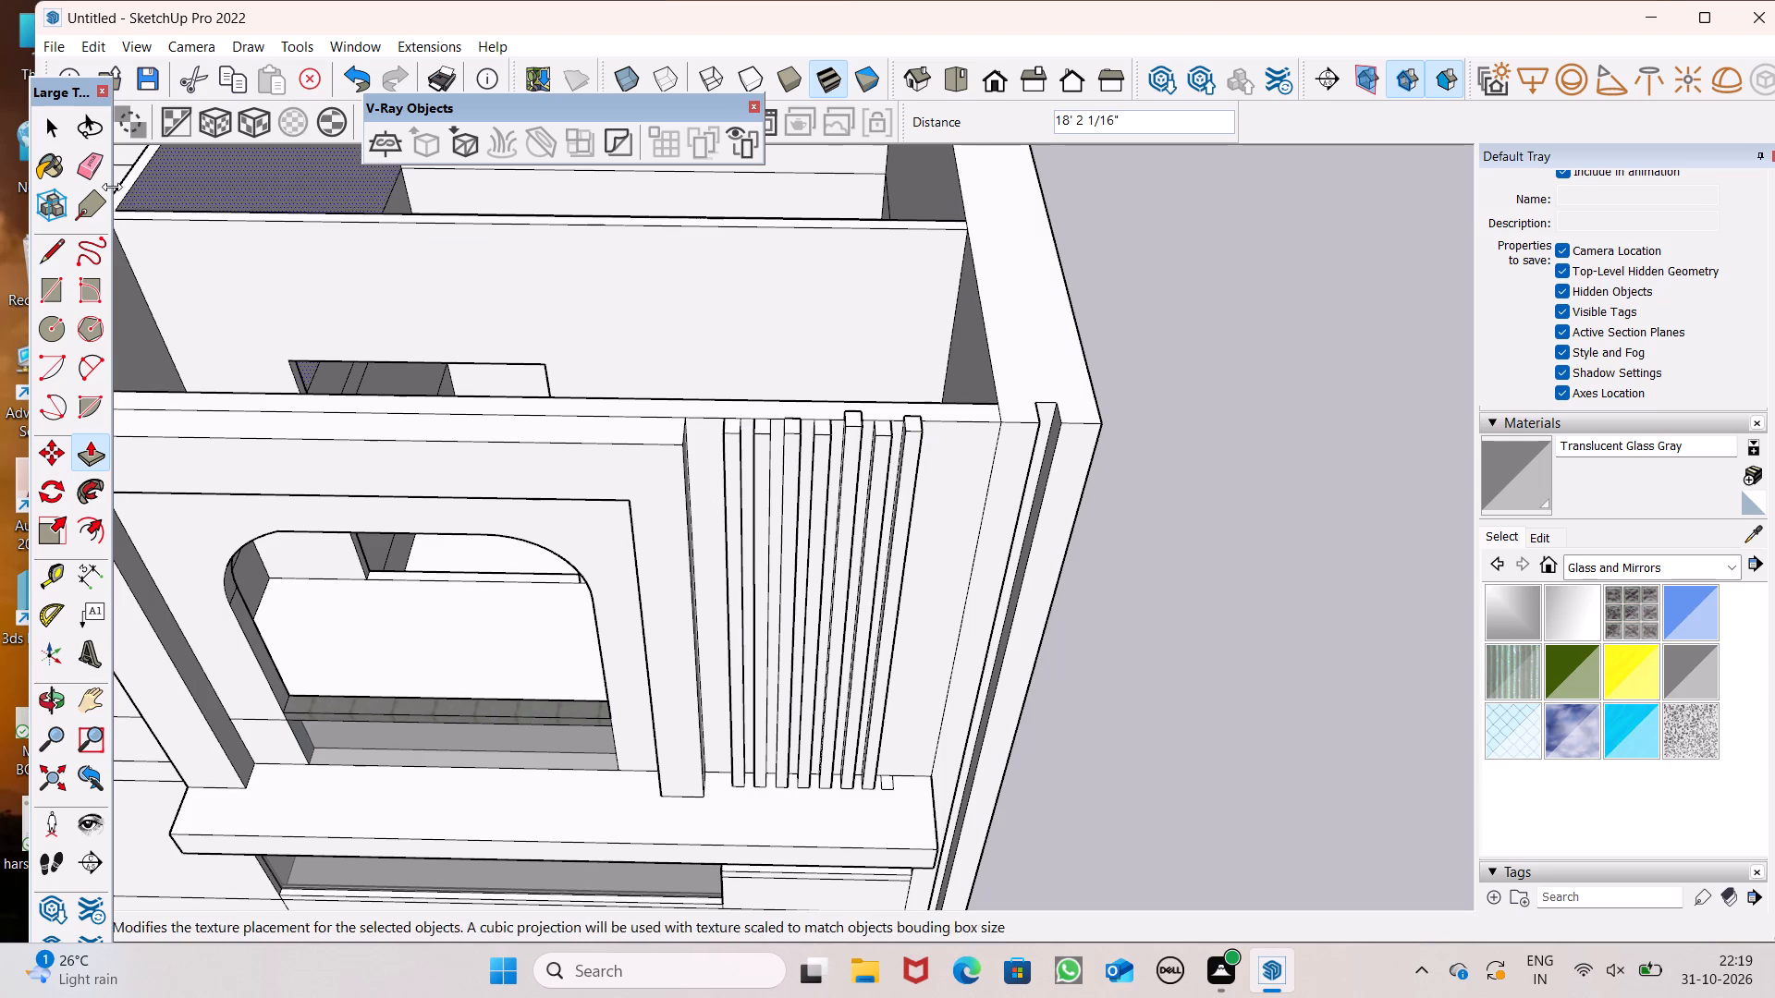
pyautogui.scroll(-2, 1061, 454)
pyautogui.scroll(2, 986, 699)
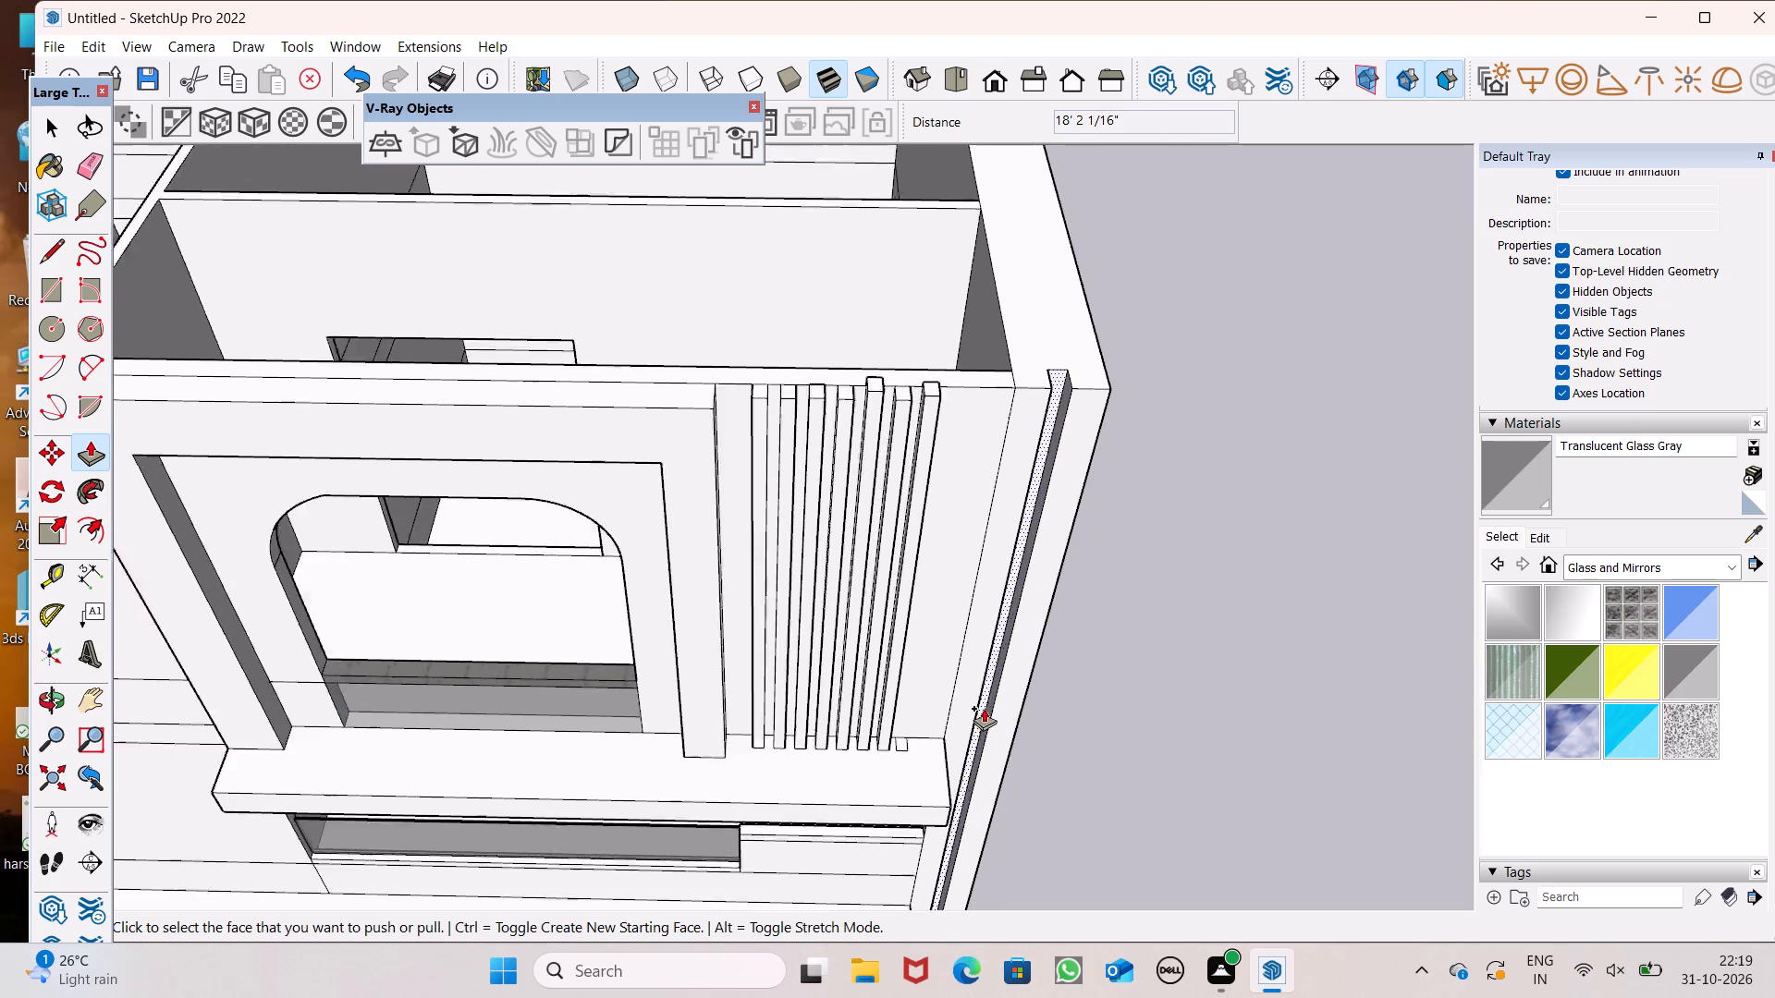
pyautogui.scroll(4, 984, 708)
pyautogui.scroll(-6, 875, 754)
pyautogui.moveTo(859, 757); pyautogui.dragTo(870, 756)
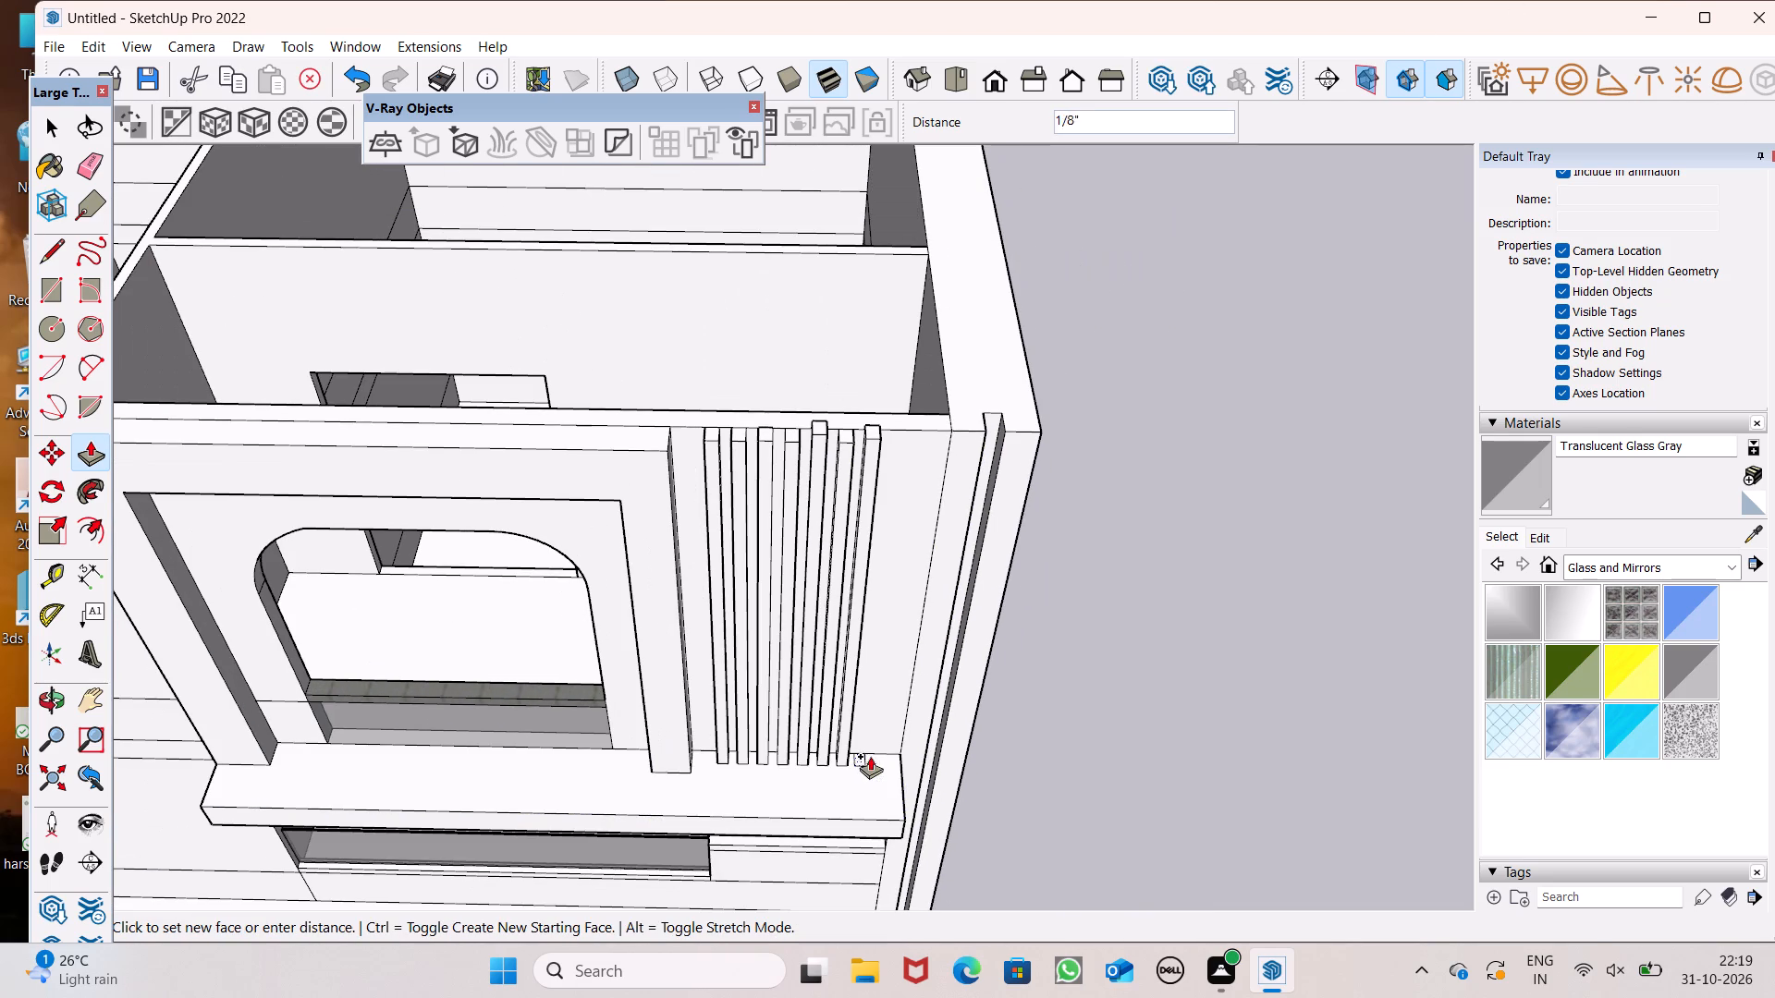
pyautogui.moveTo(870, 756); pyautogui.dragTo(942, 424)
# Examine the vertical facade bars and the whole building from above, the side and the front.
pyautogui.scroll(-6, 981, 319)
pyautogui.moveTo(1124, 407); pyautogui.dragTo(682, 539, button='middle')
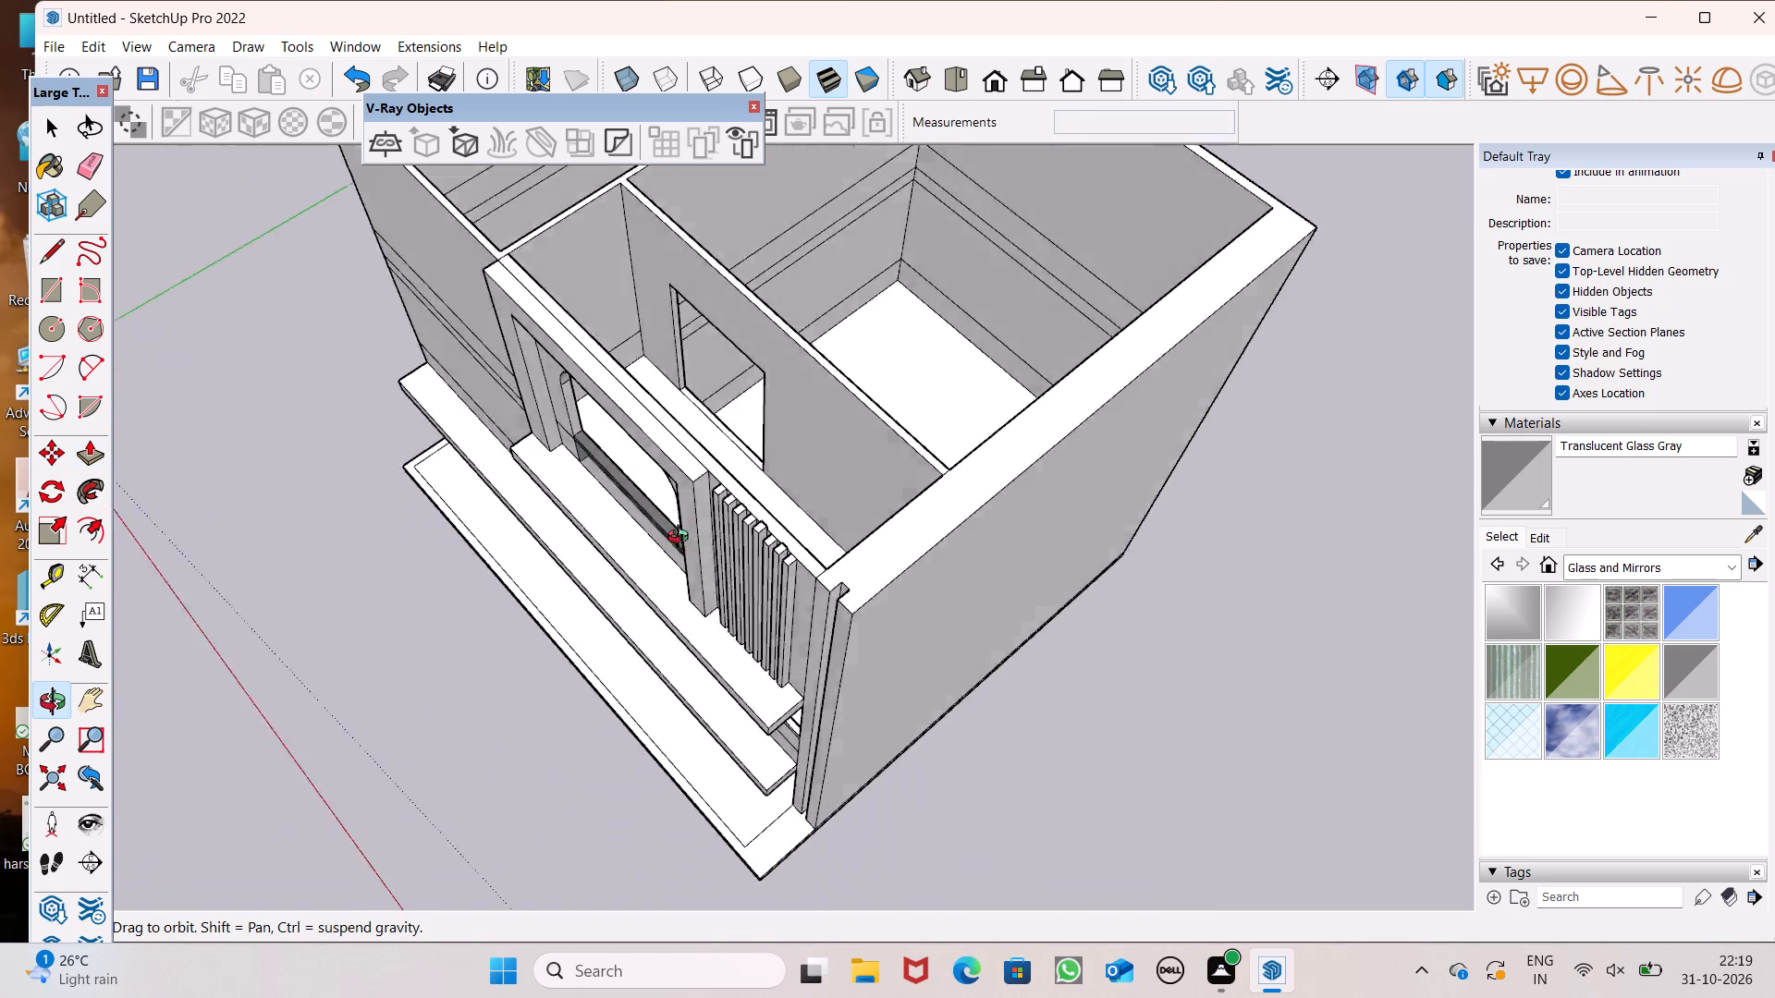
pyautogui.moveTo(682, 539); pyautogui.dragTo(1158, 308, button='middle')
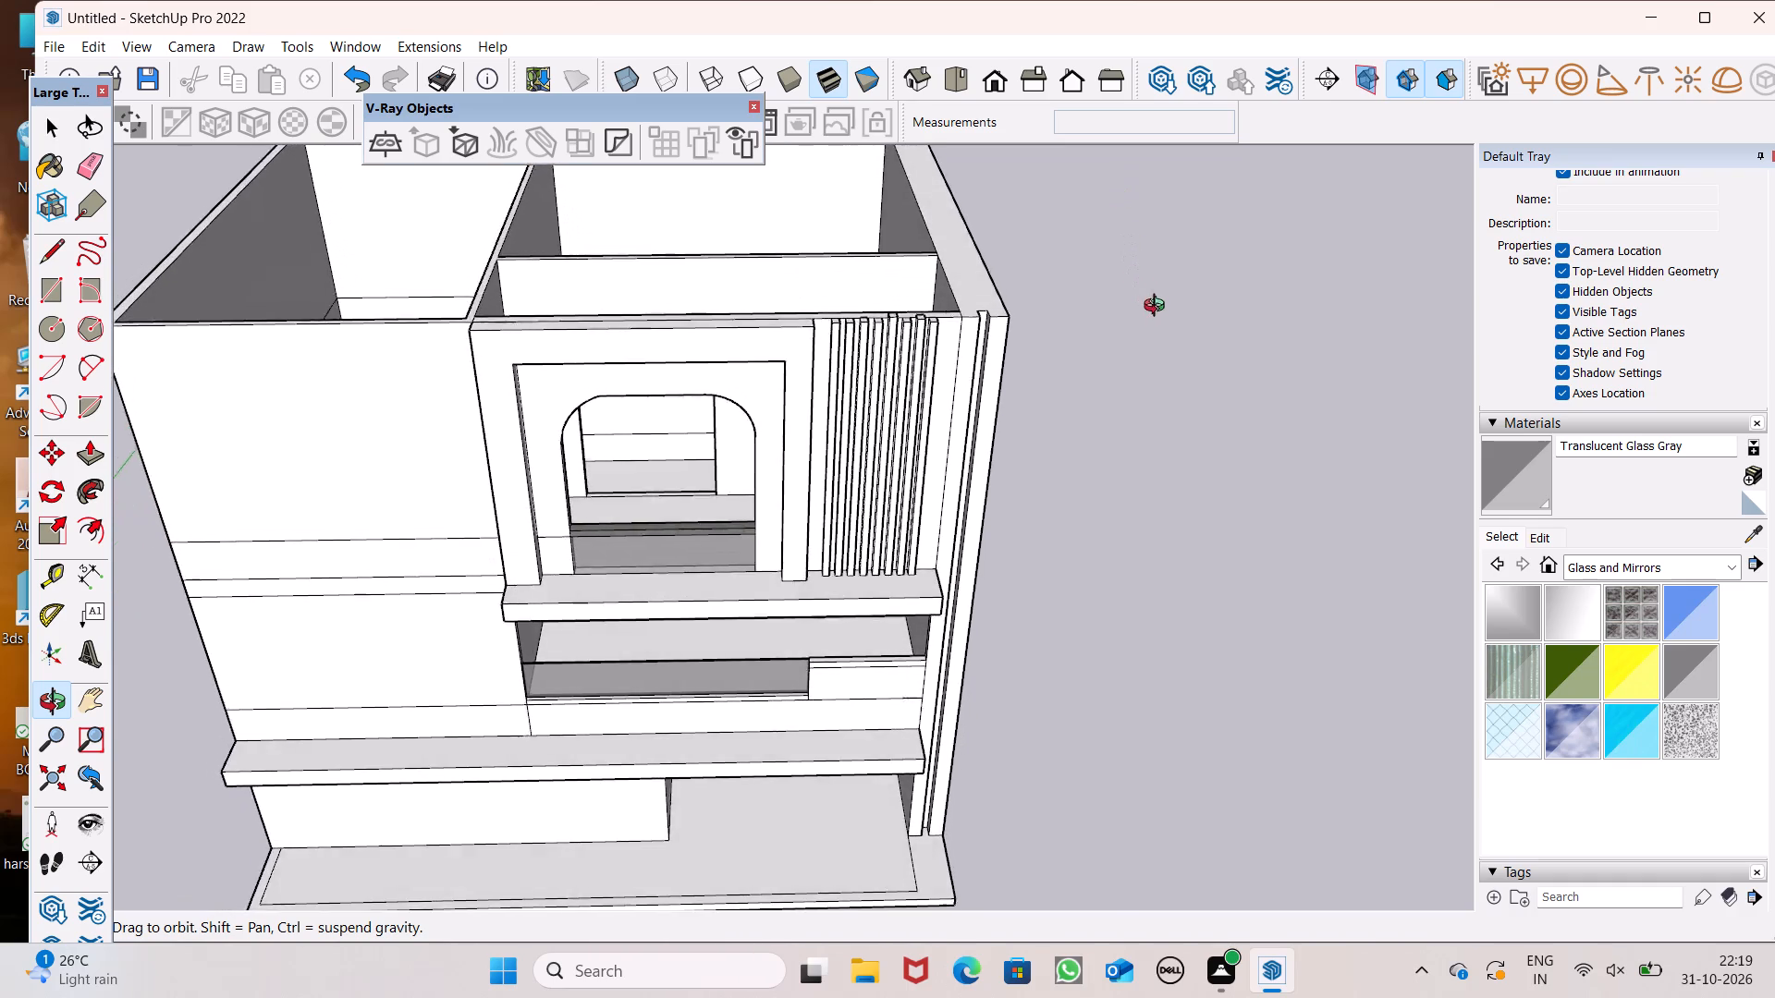
pyautogui.moveTo(1158, 308); pyautogui.dragTo(1151, 432, button='middle')
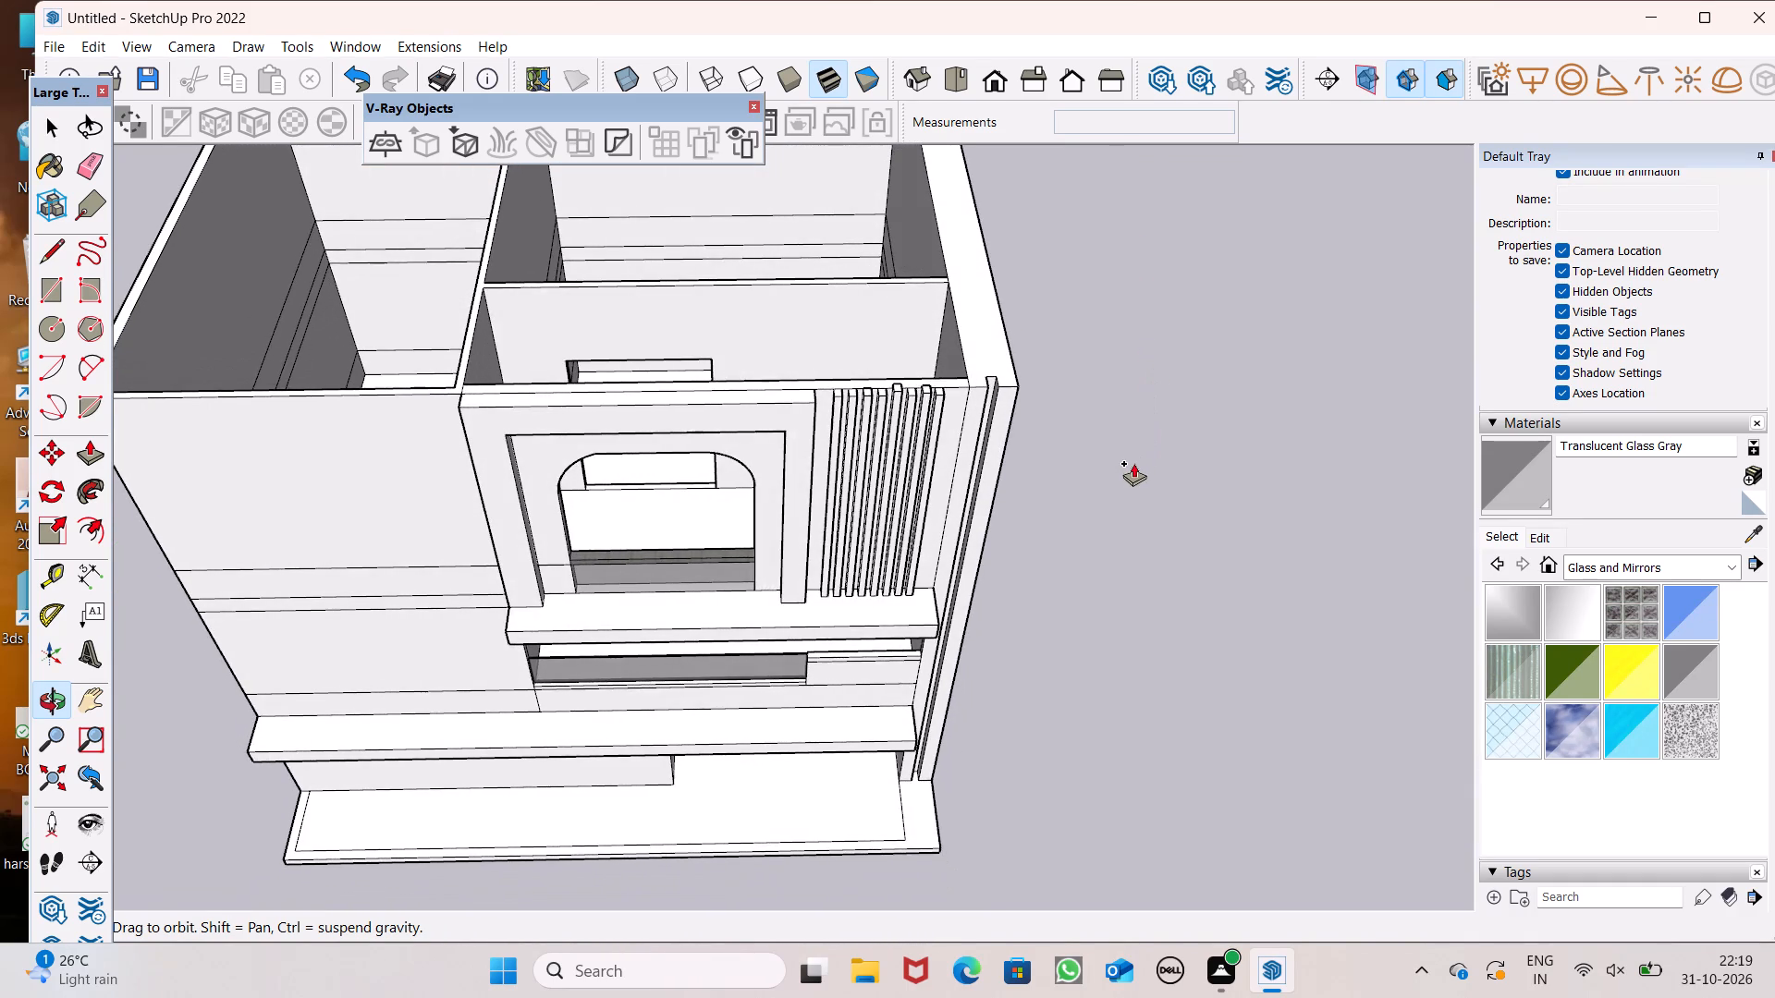
pyautogui.press('space')
pyautogui.scroll(-1, 1125, 451)
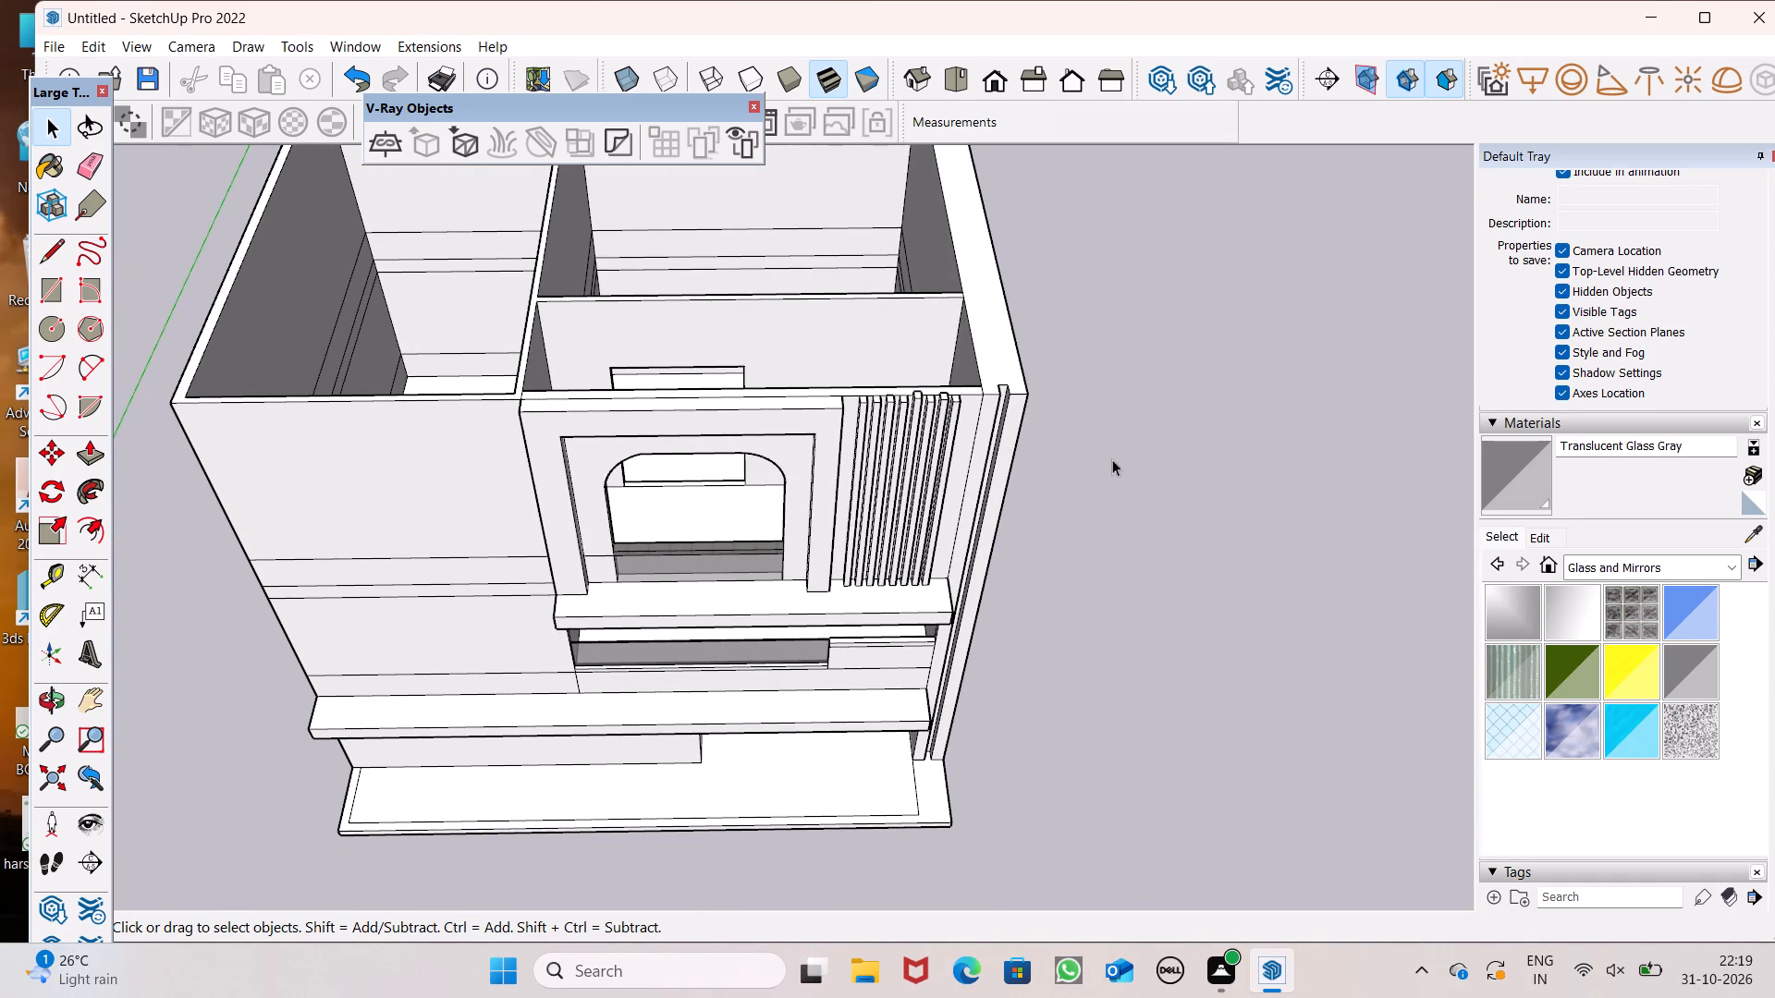
pyautogui.scroll(-3, 1109, 474)
pyautogui.scroll(-2, 1125, 378)
pyautogui.moveTo(1103, 400); pyautogui.dragTo(1127, 124, button='middle')
pyautogui.scroll(1, 1092, 421)
pyautogui.moveTo(1091, 421); pyautogui.dragTo(518, 887, button='middle')
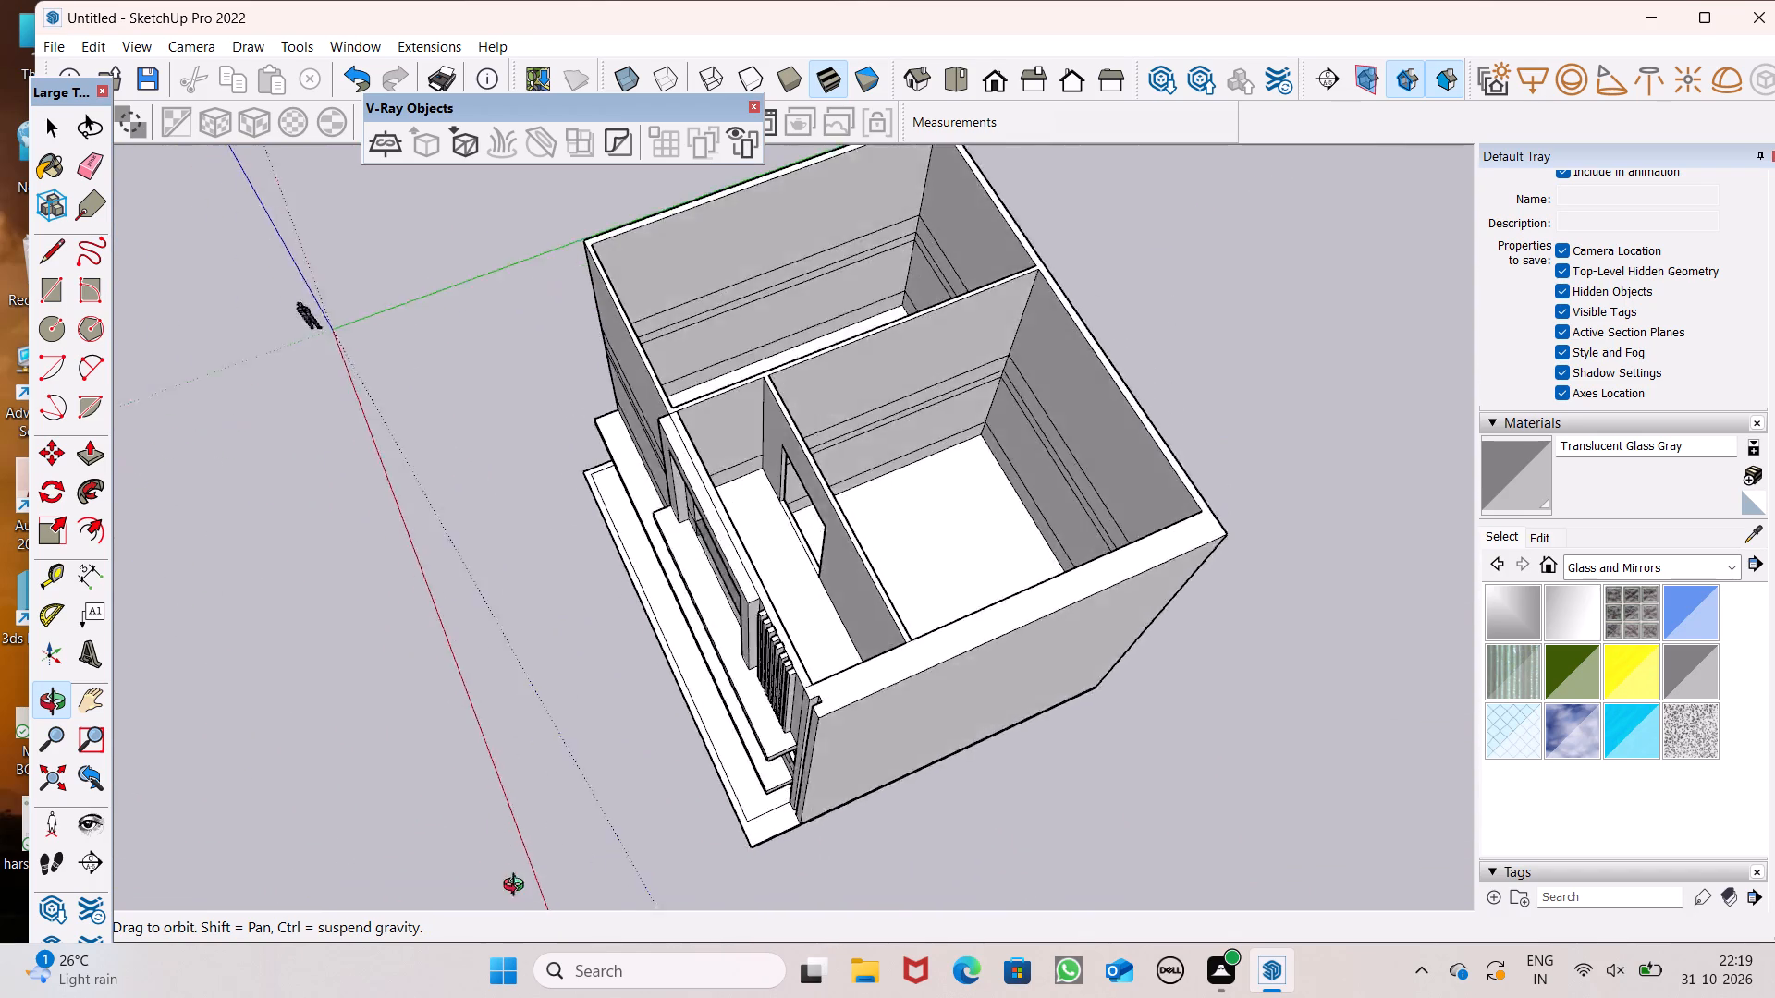
pyautogui.moveTo(518, 887); pyautogui.dragTo(1037, 194, button='middle')
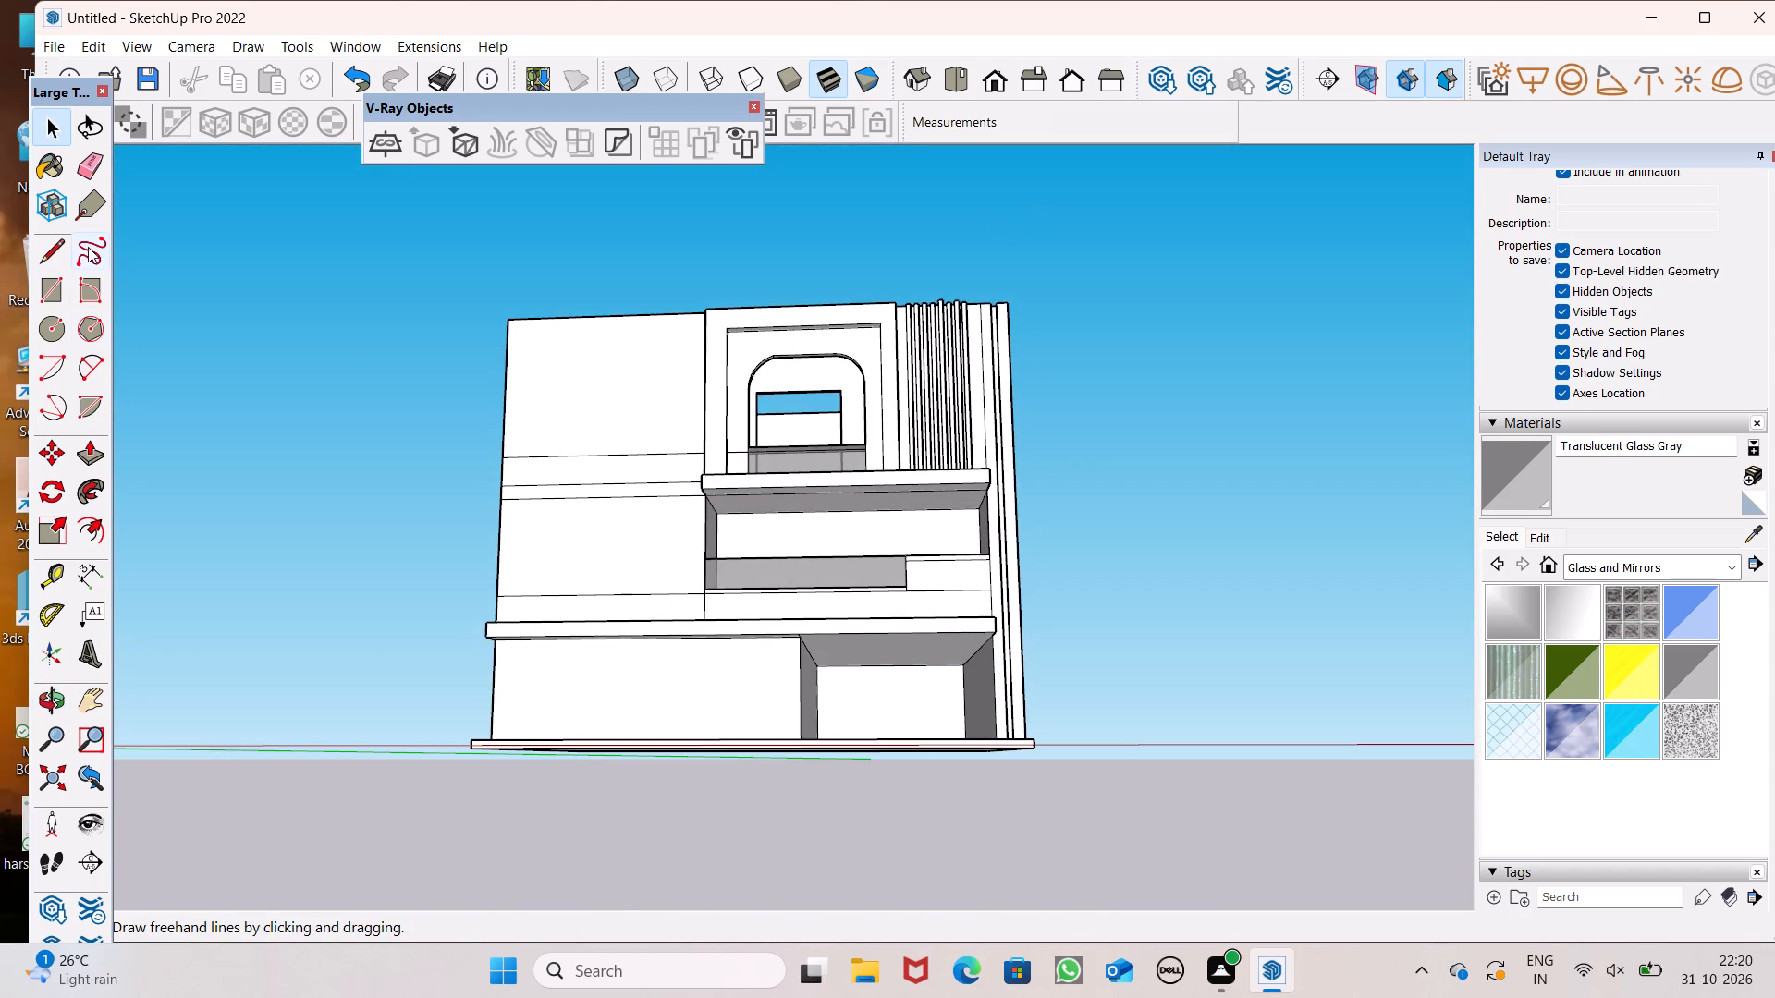
# Erase the horizontal lines across the plain front wall beside the arched frame, above the lower ledge.
pyautogui.click(91, 172)
pyautogui.moveTo(619, 517); pyautogui.dragTo(621, 519, button='middle')
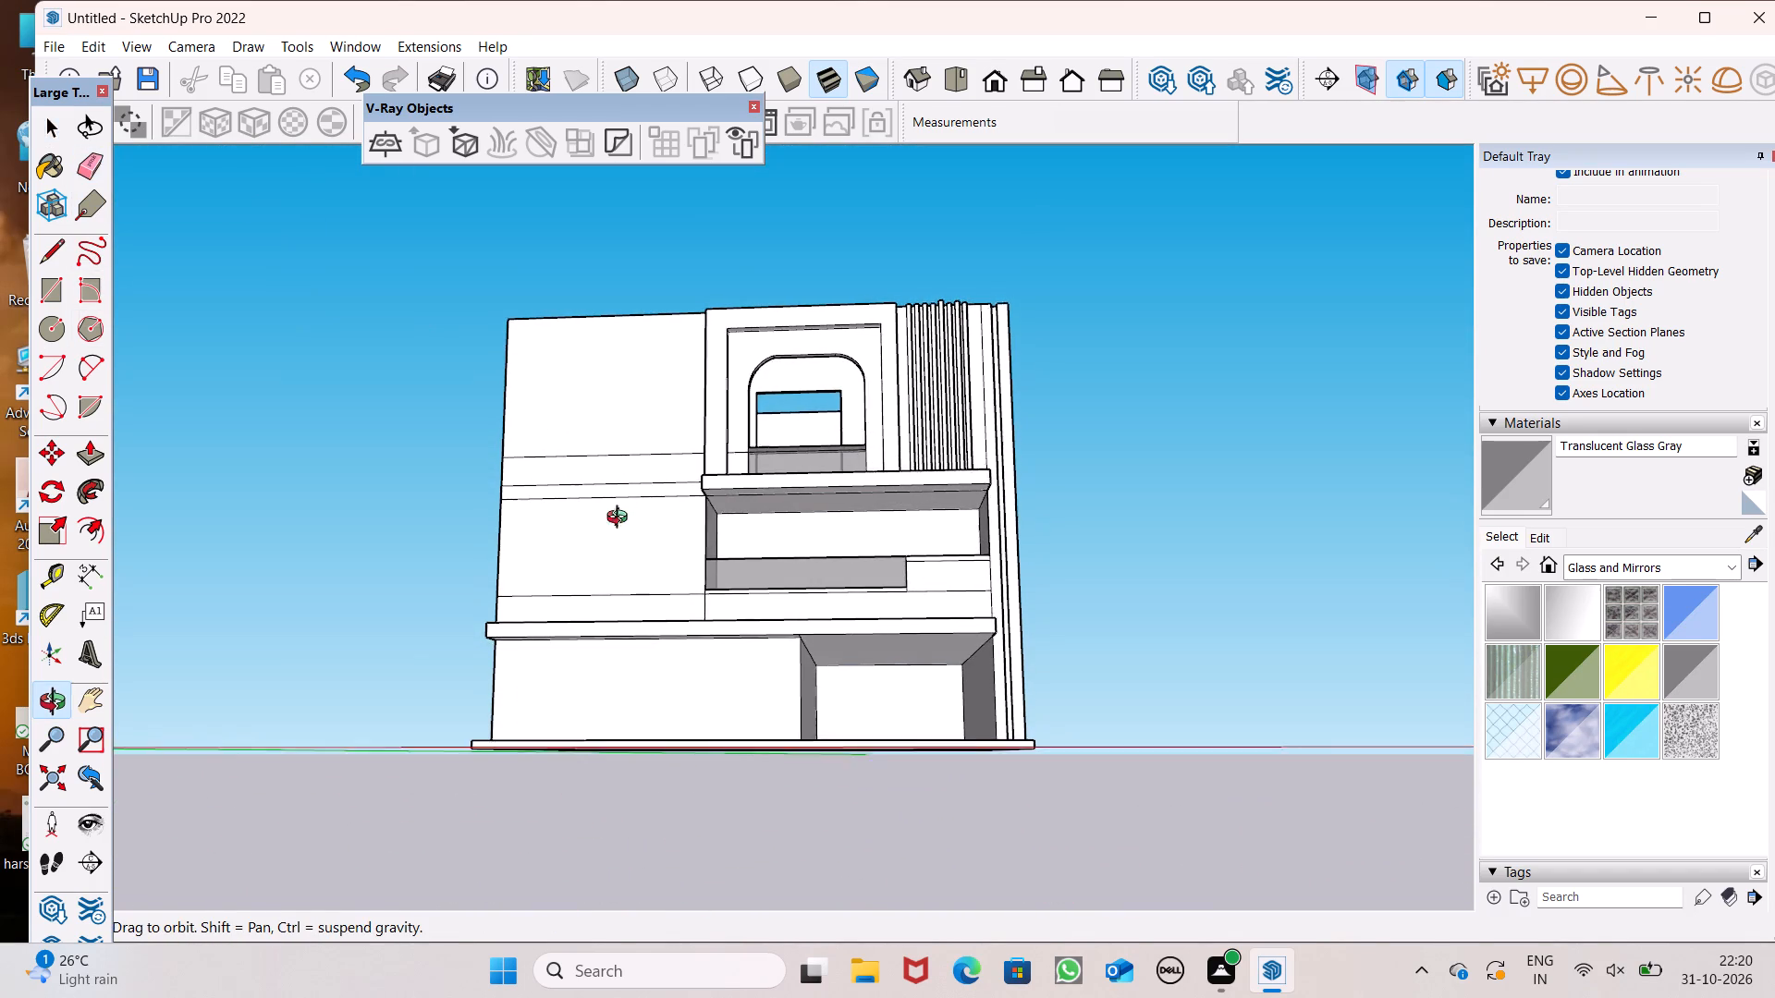
pyautogui.moveTo(621, 519); pyautogui.dragTo(587, 556, button='middle')
pyautogui.scroll(5, 577, 519)
pyautogui.moveTo(584, 438); pyautogui.dragTo(591, 491)
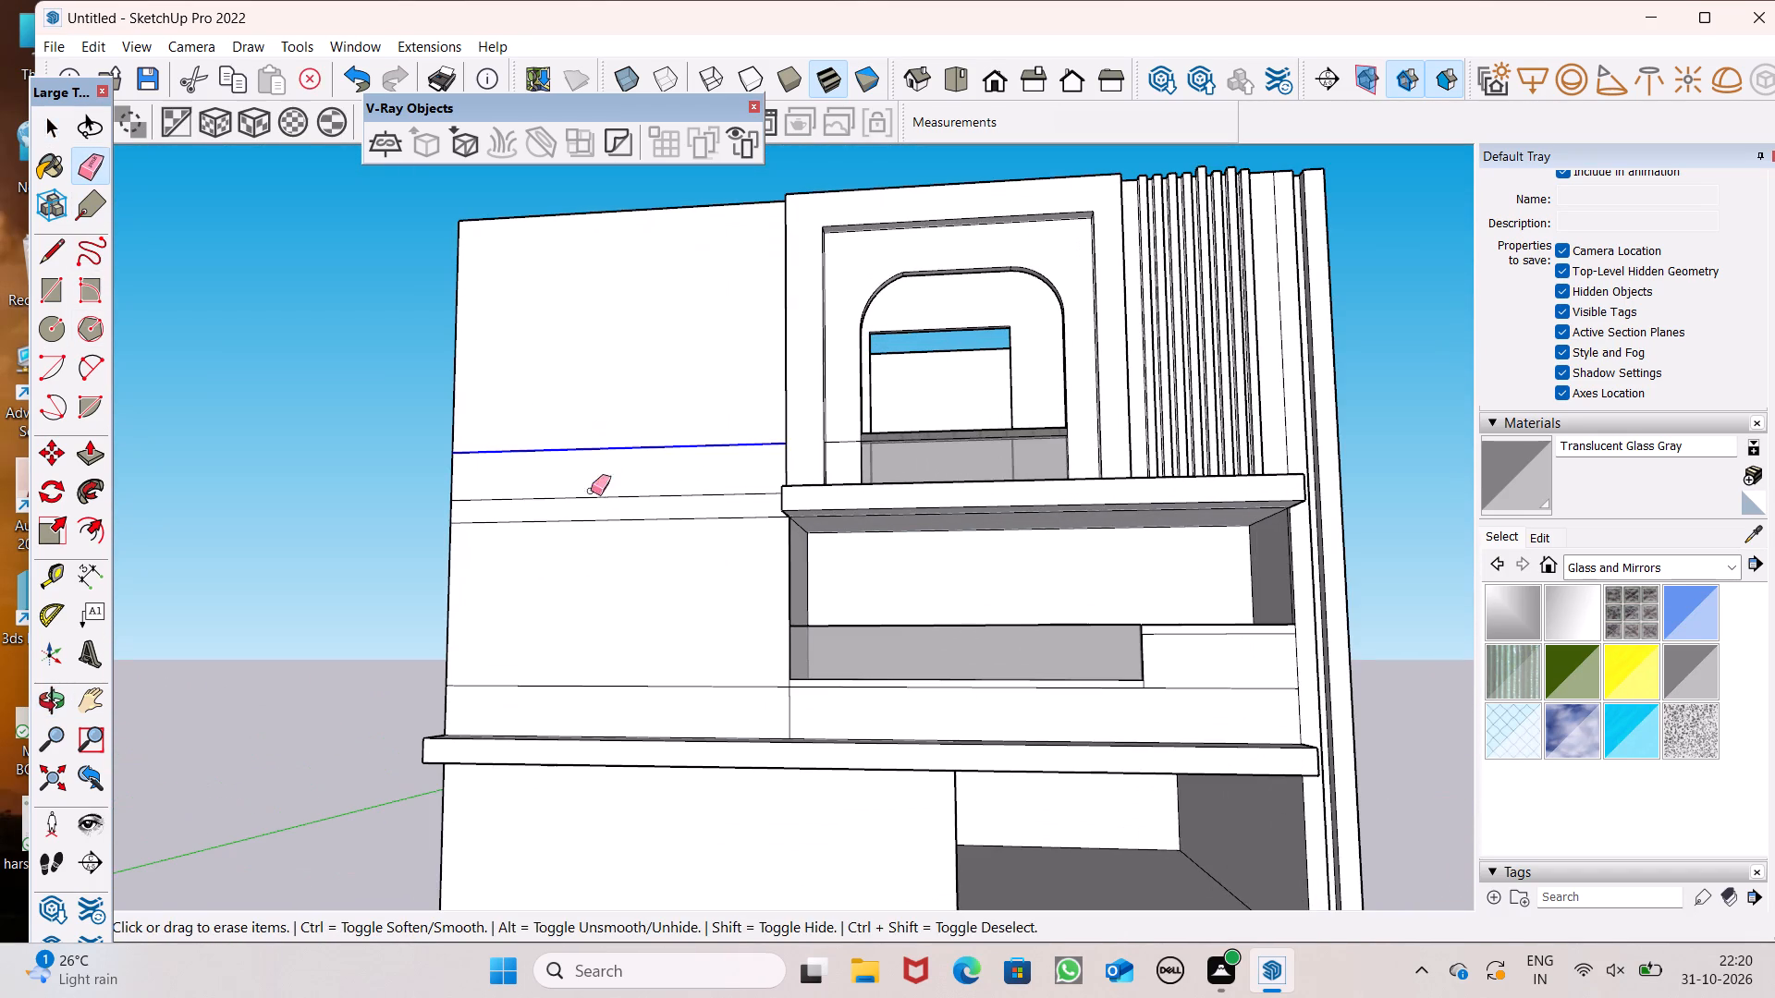
pyautogui.moveTo(591, 491); pyautogui.dragTo(595, 545)
pyautogui.scroll(-3, 617, 396)
pyautogui.moveTo(628, 555); pyautogui.dragTo(676, 649, button='middle')
pyautogui.click(655, 624)
pyautogui.scroll(-3, 641, 511)
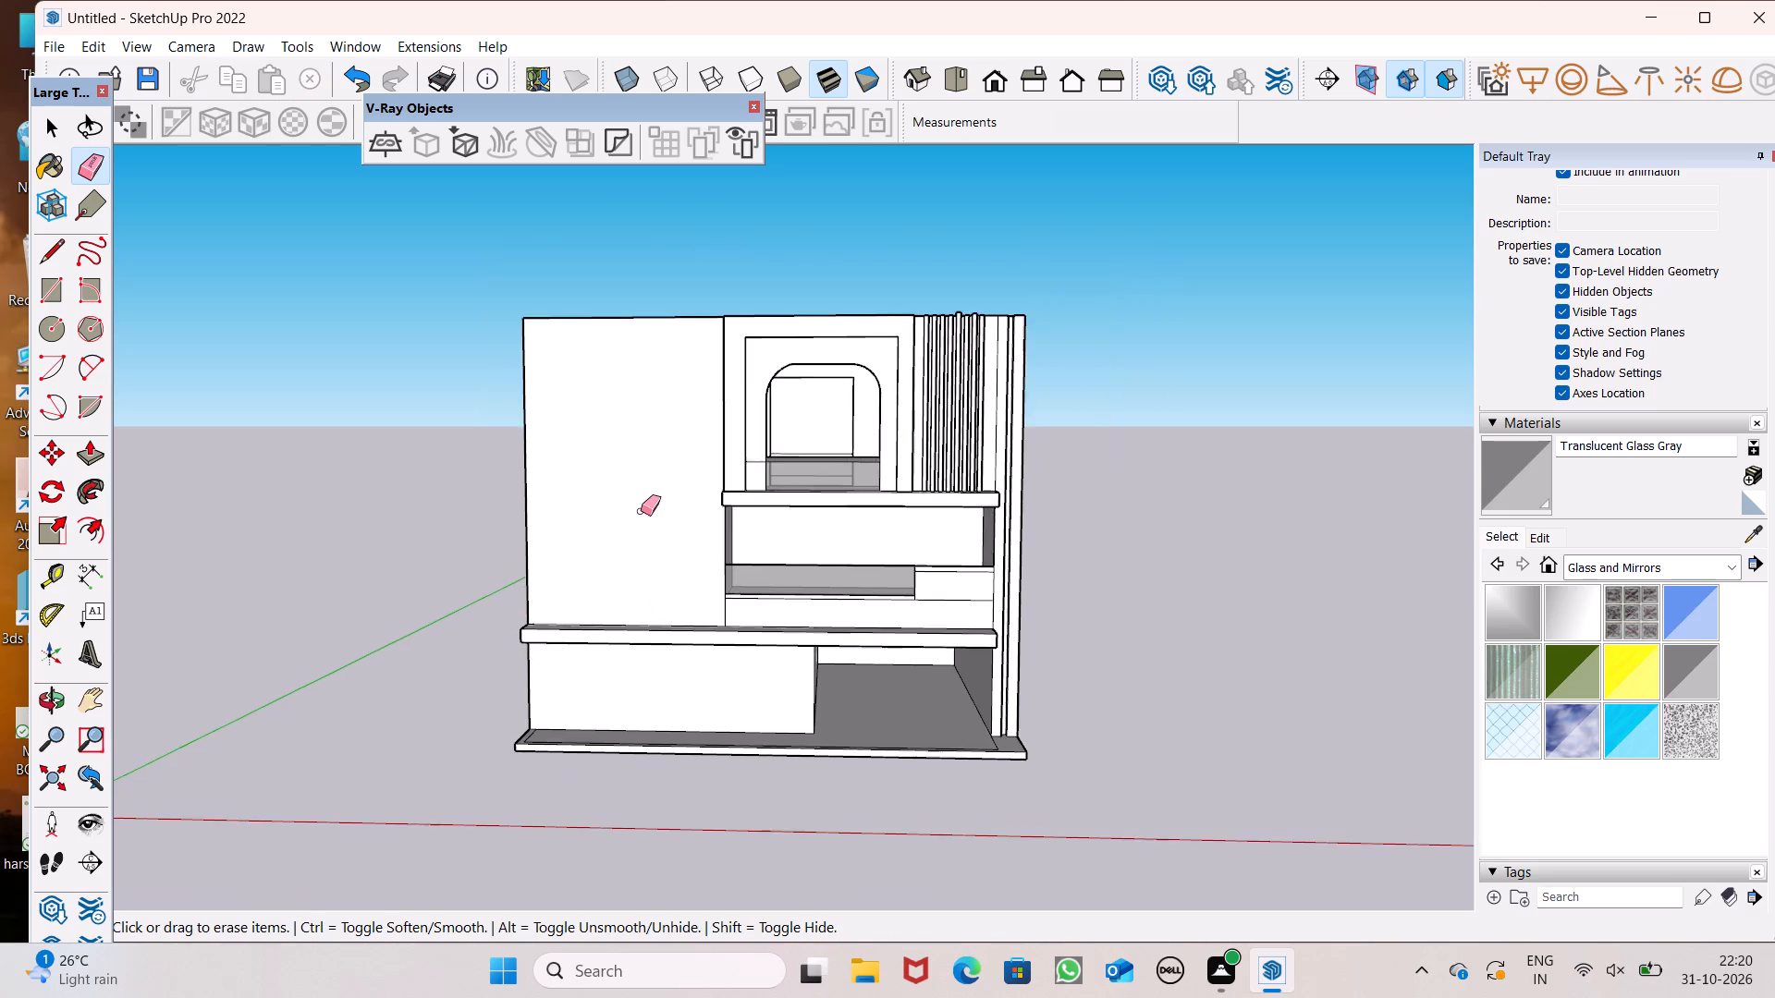
# Erase all the horizontal floor lines on the plain side wall opposite the grooved wall.
pyautogui.moveTo(643, 565); pyautogui.dragTo(674, 677, button='middle')
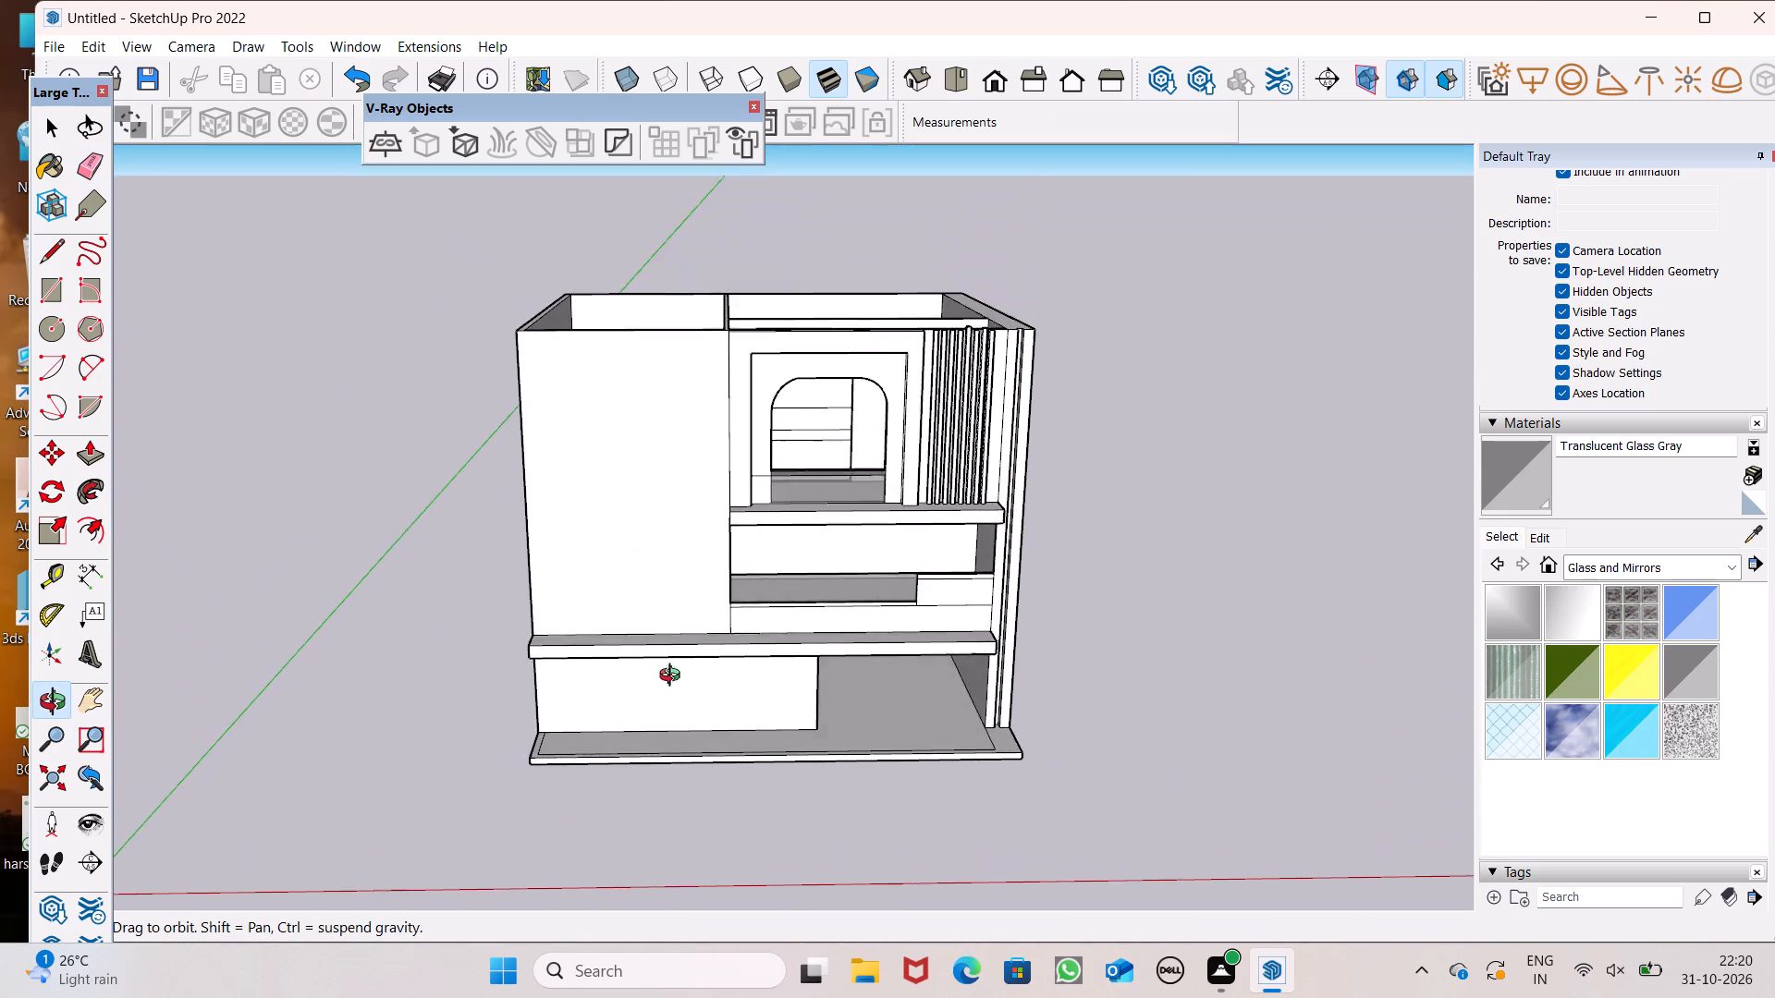
pyautogui.moveTo(674, 677); pyautogui.dragTo(1083, 666, button='middle')
pyautogui.moveTo(554, 451); pyautogui.dragTo(569, 627)
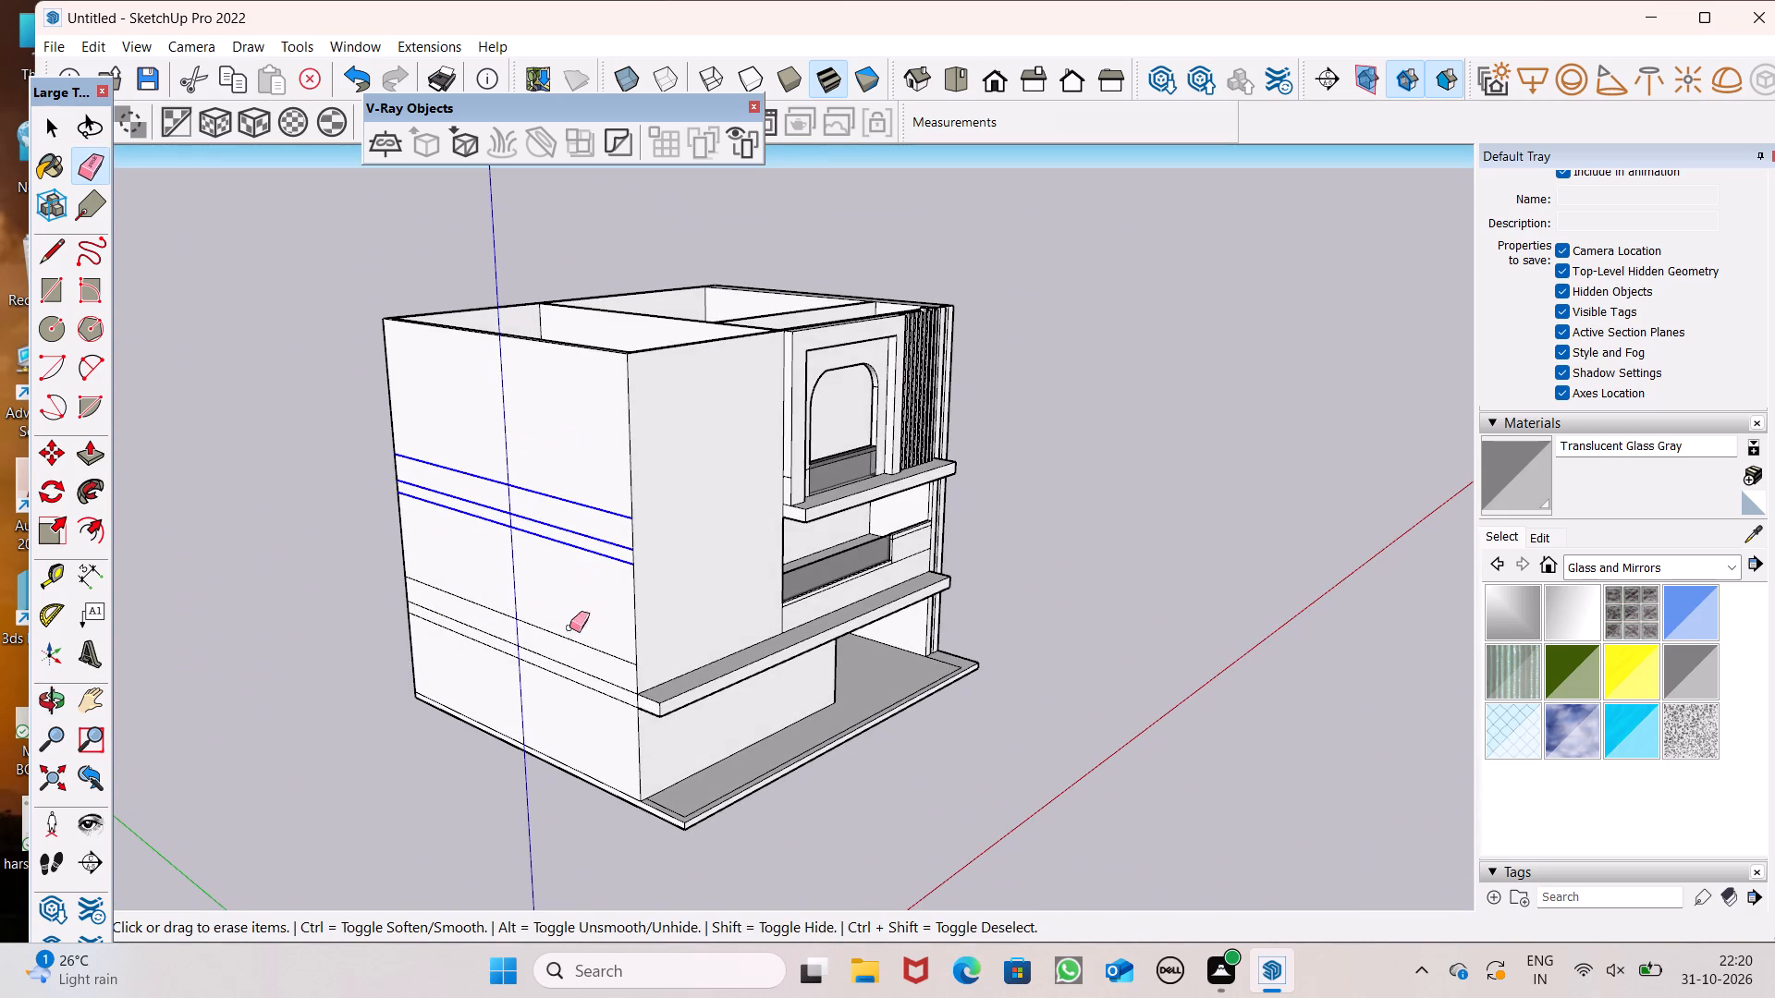
pyautogui.moveTo(569, 627); pyautogui.dragTo(547, 695)
pyautogui.scroll(-5, 566, 472)
pyautogui.scroll(2, 615, 721)
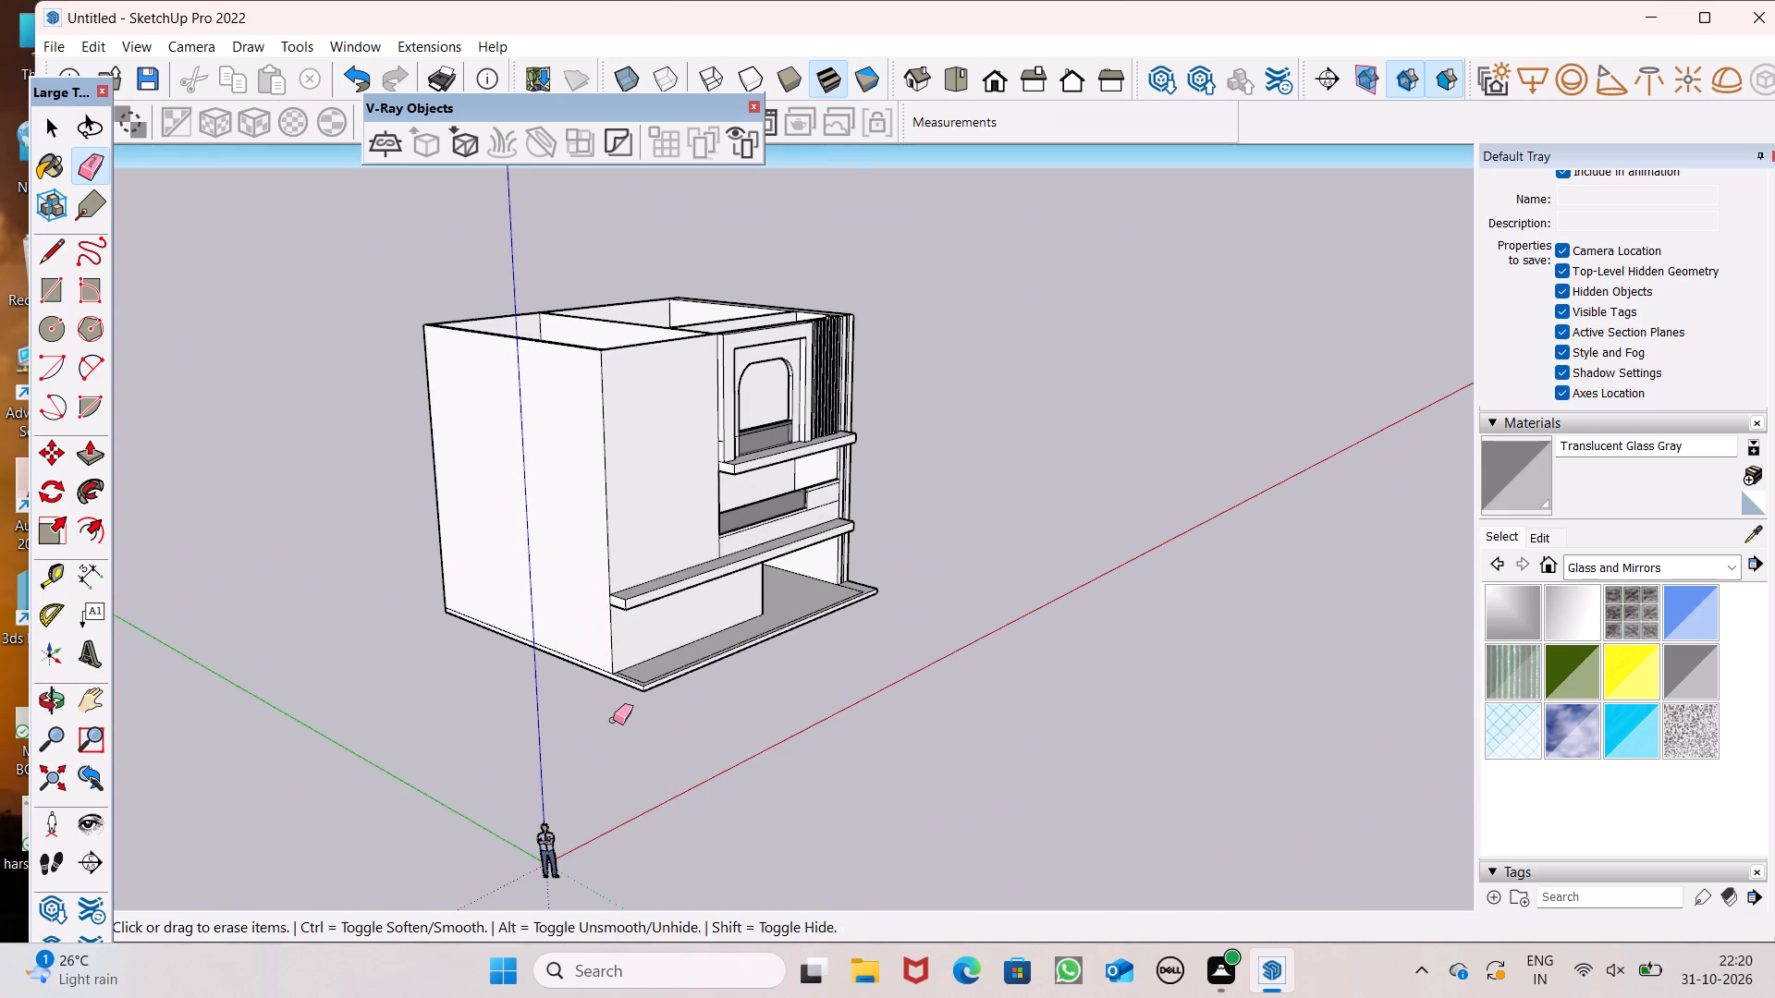
# Push/Pull the plain side wall outward about 2' 9 5/8" to the edge of the base slab.
pyautogui.click(84, 442)
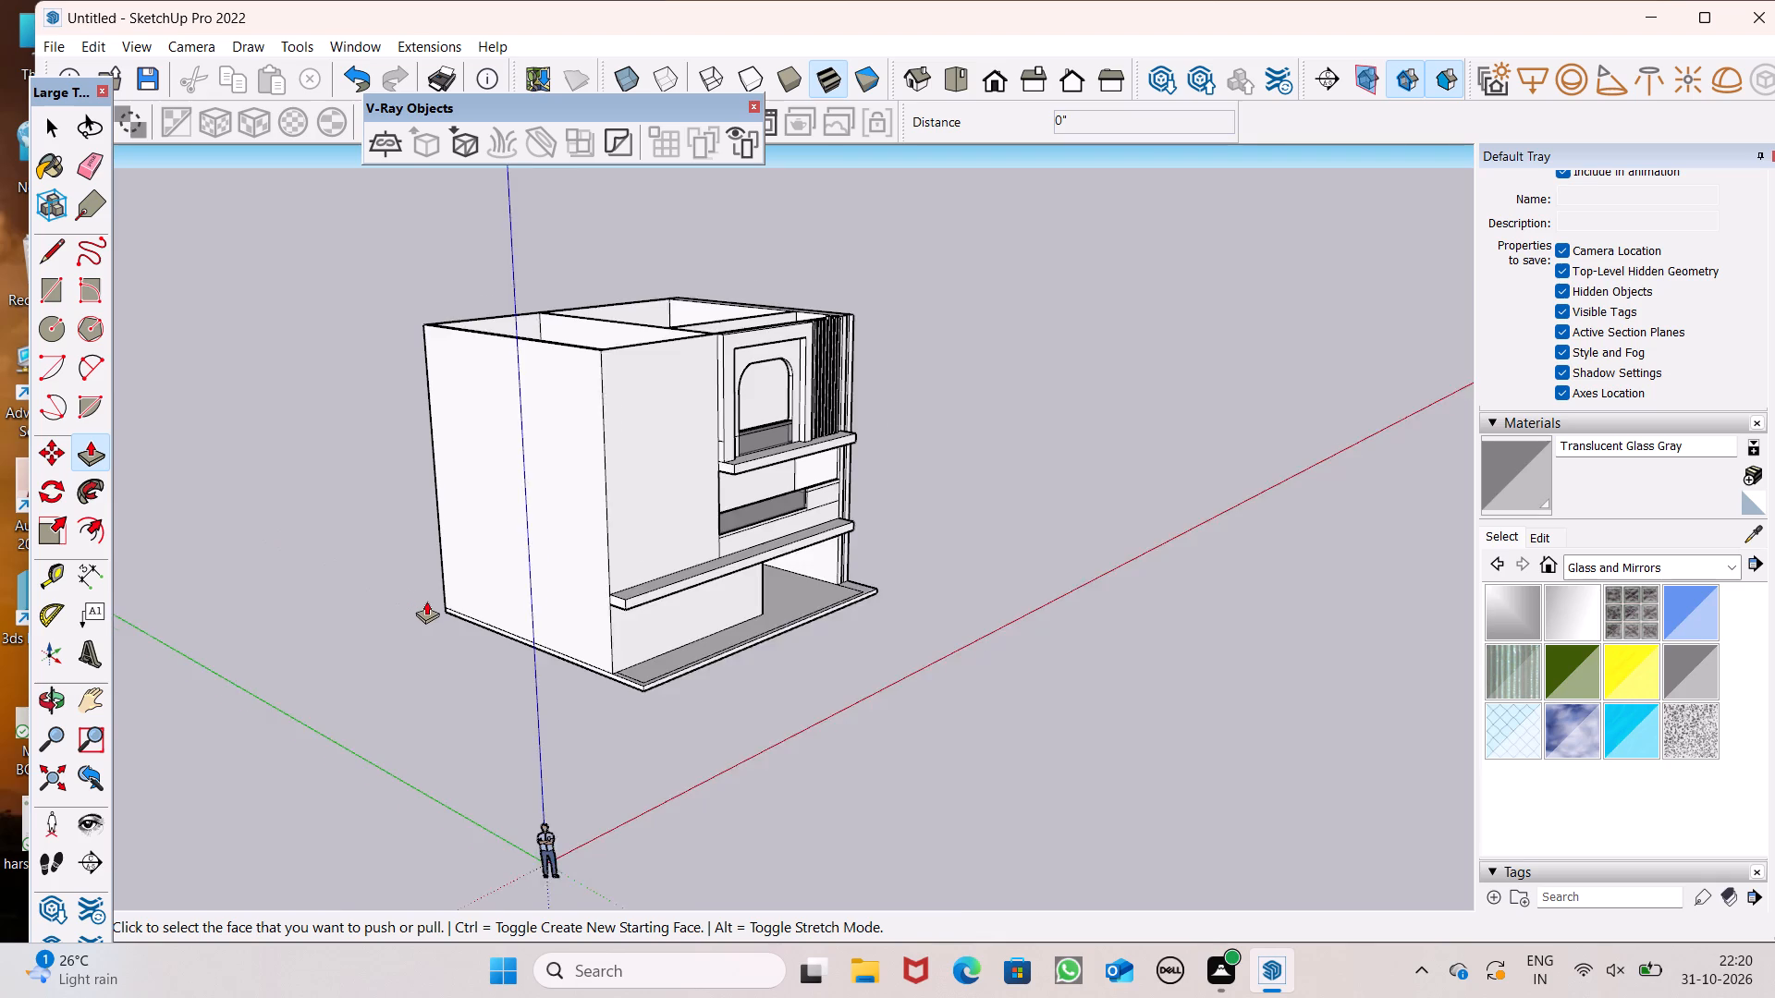
pyautogui.scroll(5, 431, 602)
pyautogui.moveTo(641, 689); pyautogui.dragTo(635, 697)
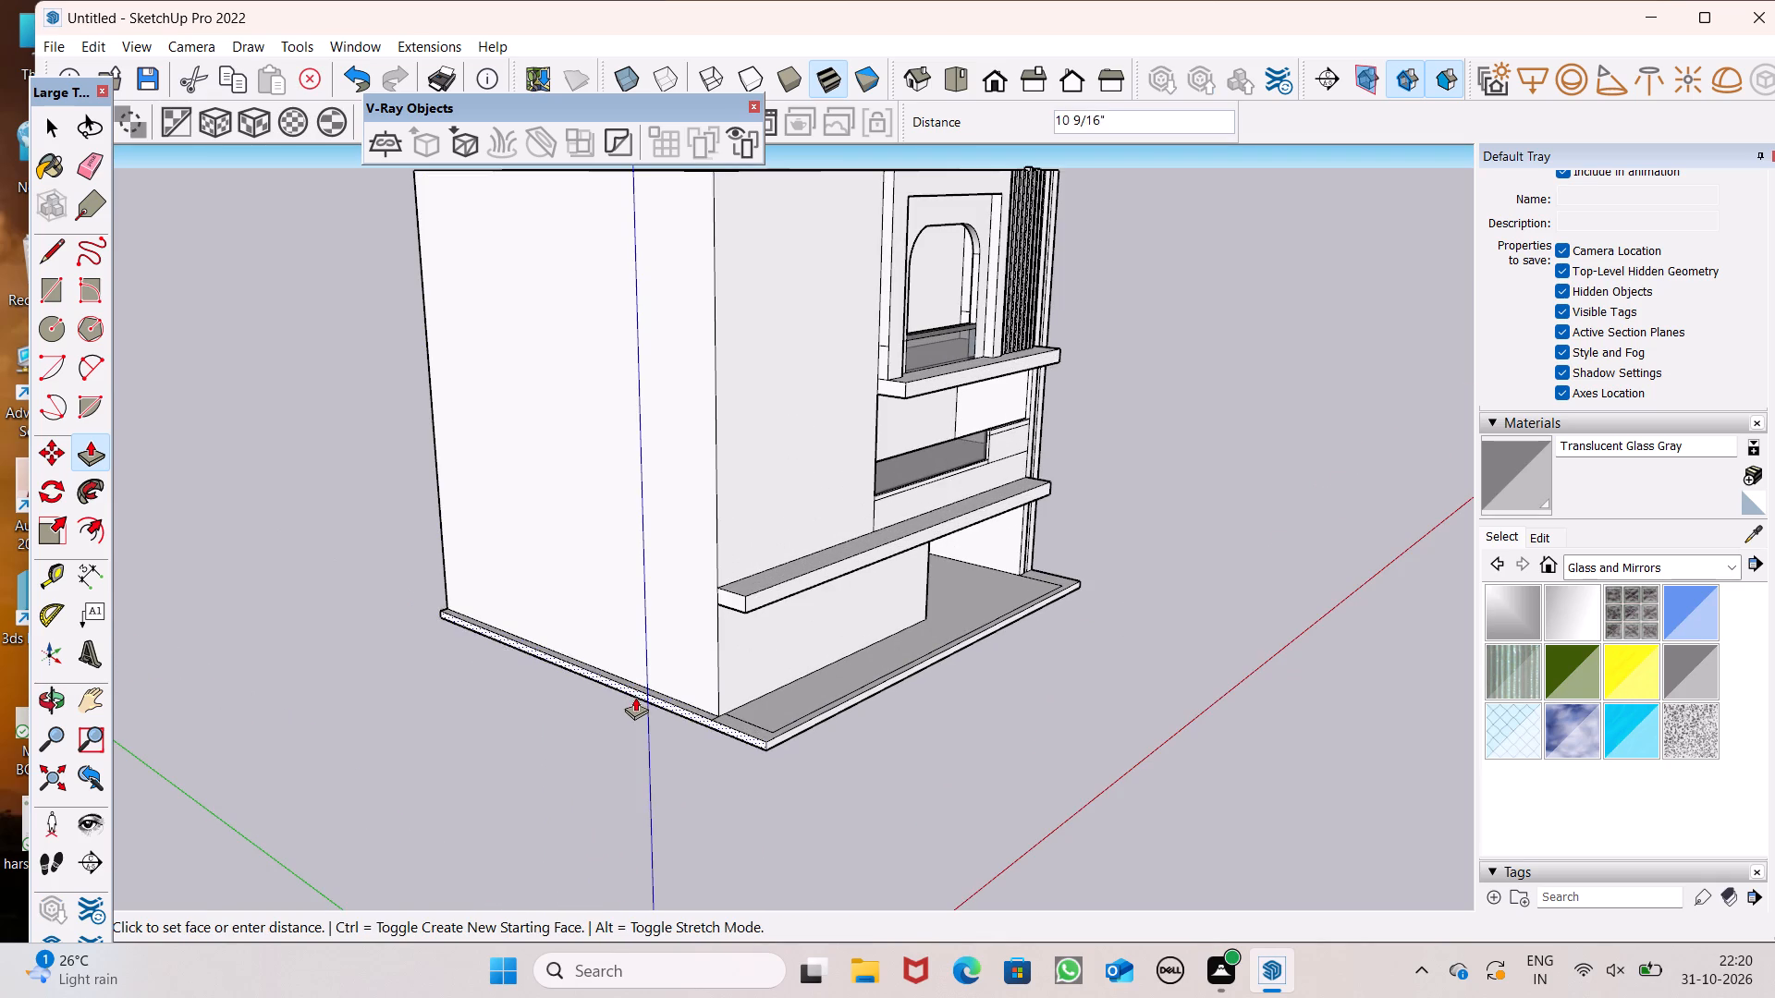
pyautogui.moveTo(635, 697); pyautogui.dragTo(622, 712)
pyautogui.moveTo(689, 665); pyautogui.dragTo(681, 722)
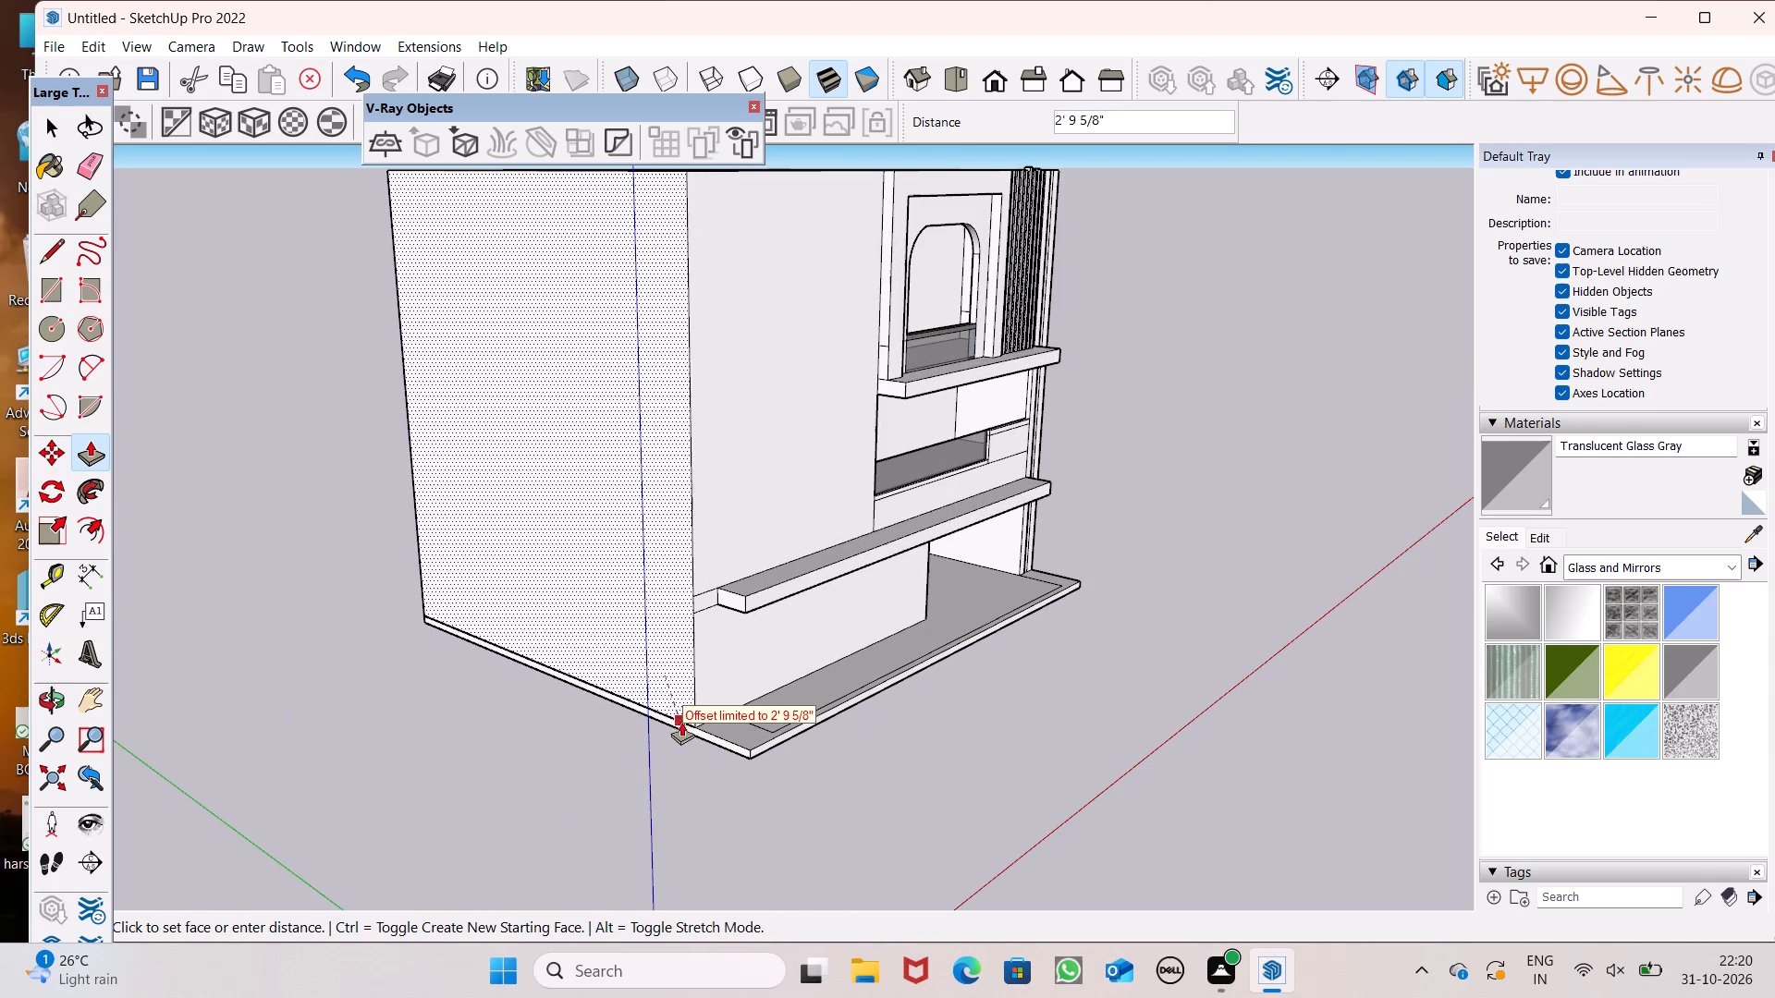
pyautogui.moveTo(681, 722); pyautogui.dragTo(685, 723)
# Draw a vertical line about 32' long on the plain front wall from the lower ledge's end up to the wall top.
pyautogui.moveTo(786, 736); pyautogui.dragTo(588, 749, button='middle')
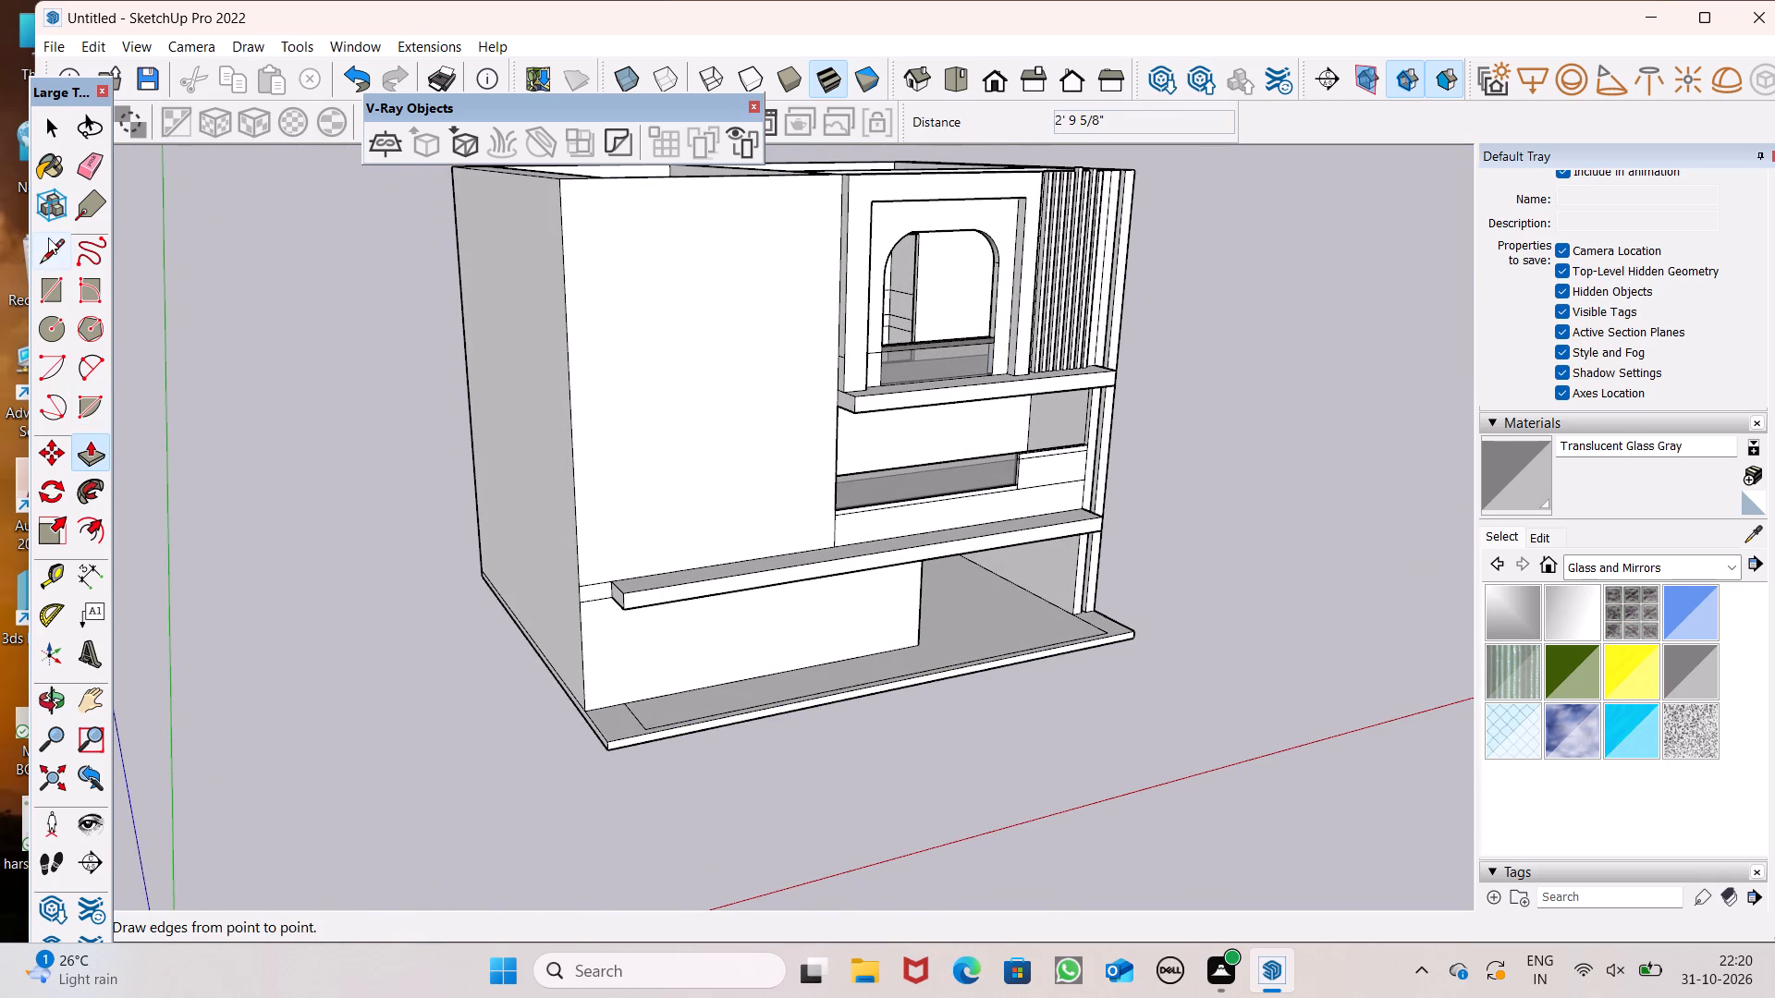
pyautogui.moveTo(47, 237); pyautogui.dragTo(55, 245)
pyautogui.scroll(-2, 542, 469)
pyautogui.scroll(3, 625, 522)
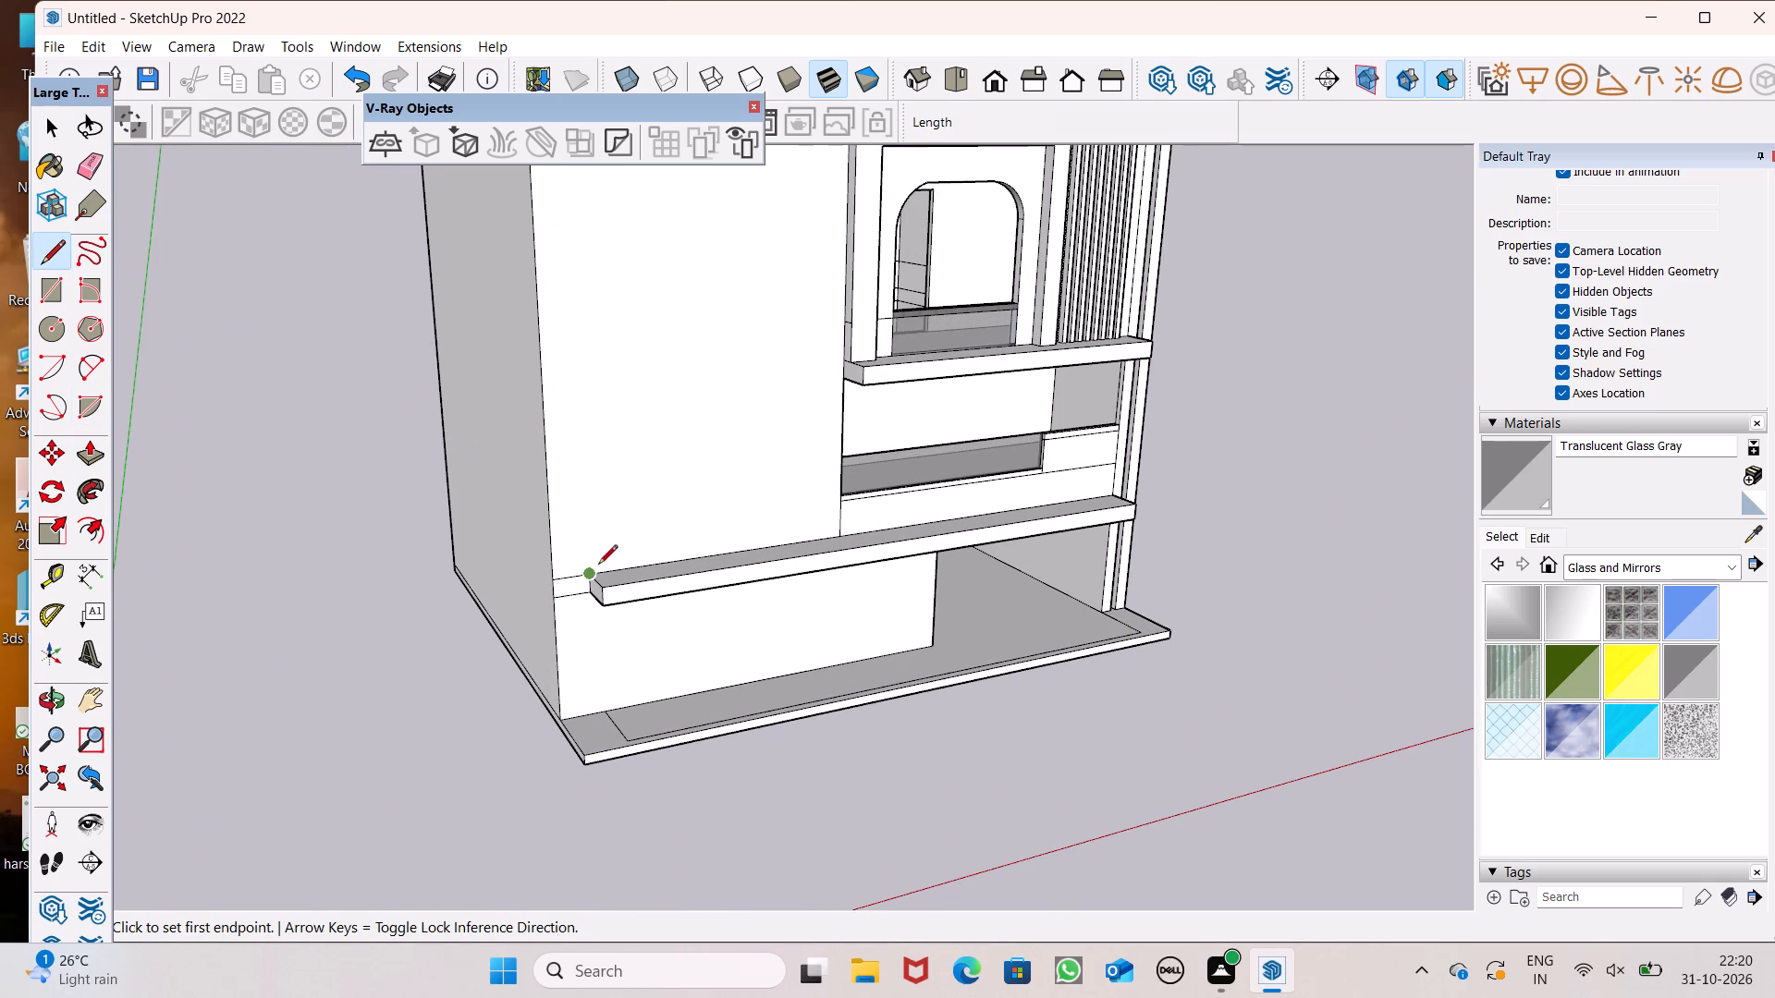
pyautogui.click(592, 570)
pyautogui.scroll(-5, 588, 551)
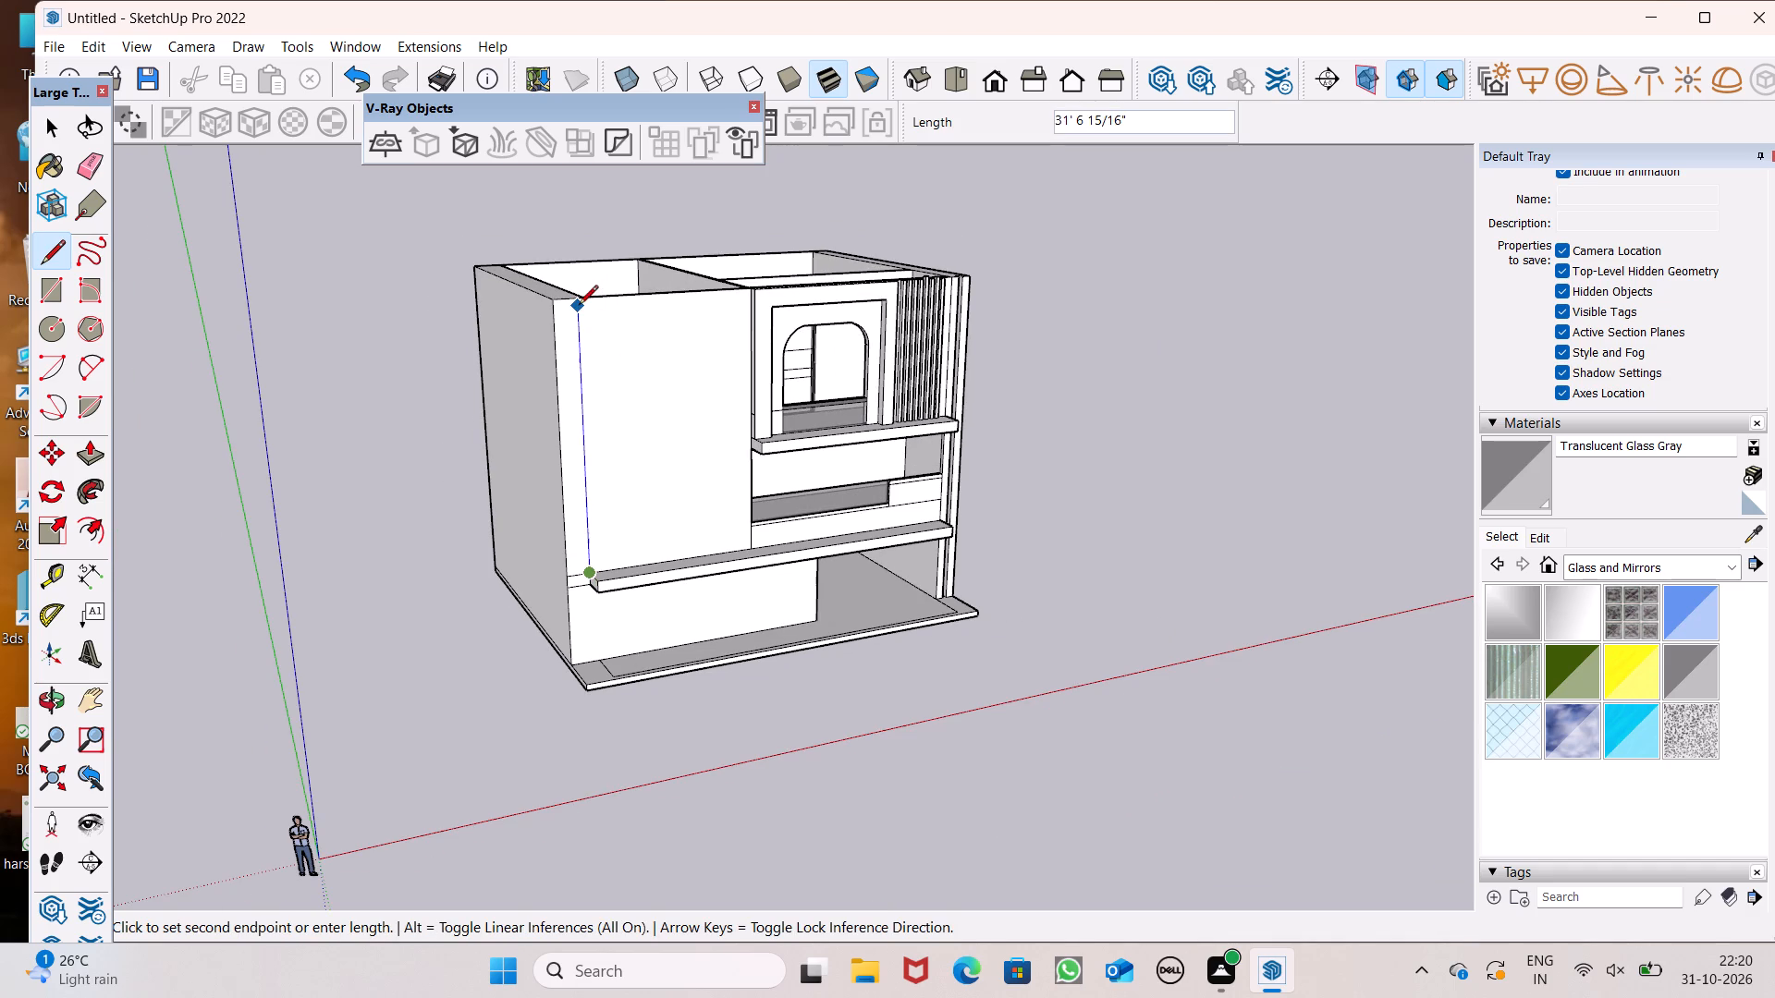
pyautogui.scroll(8, 581, 308)
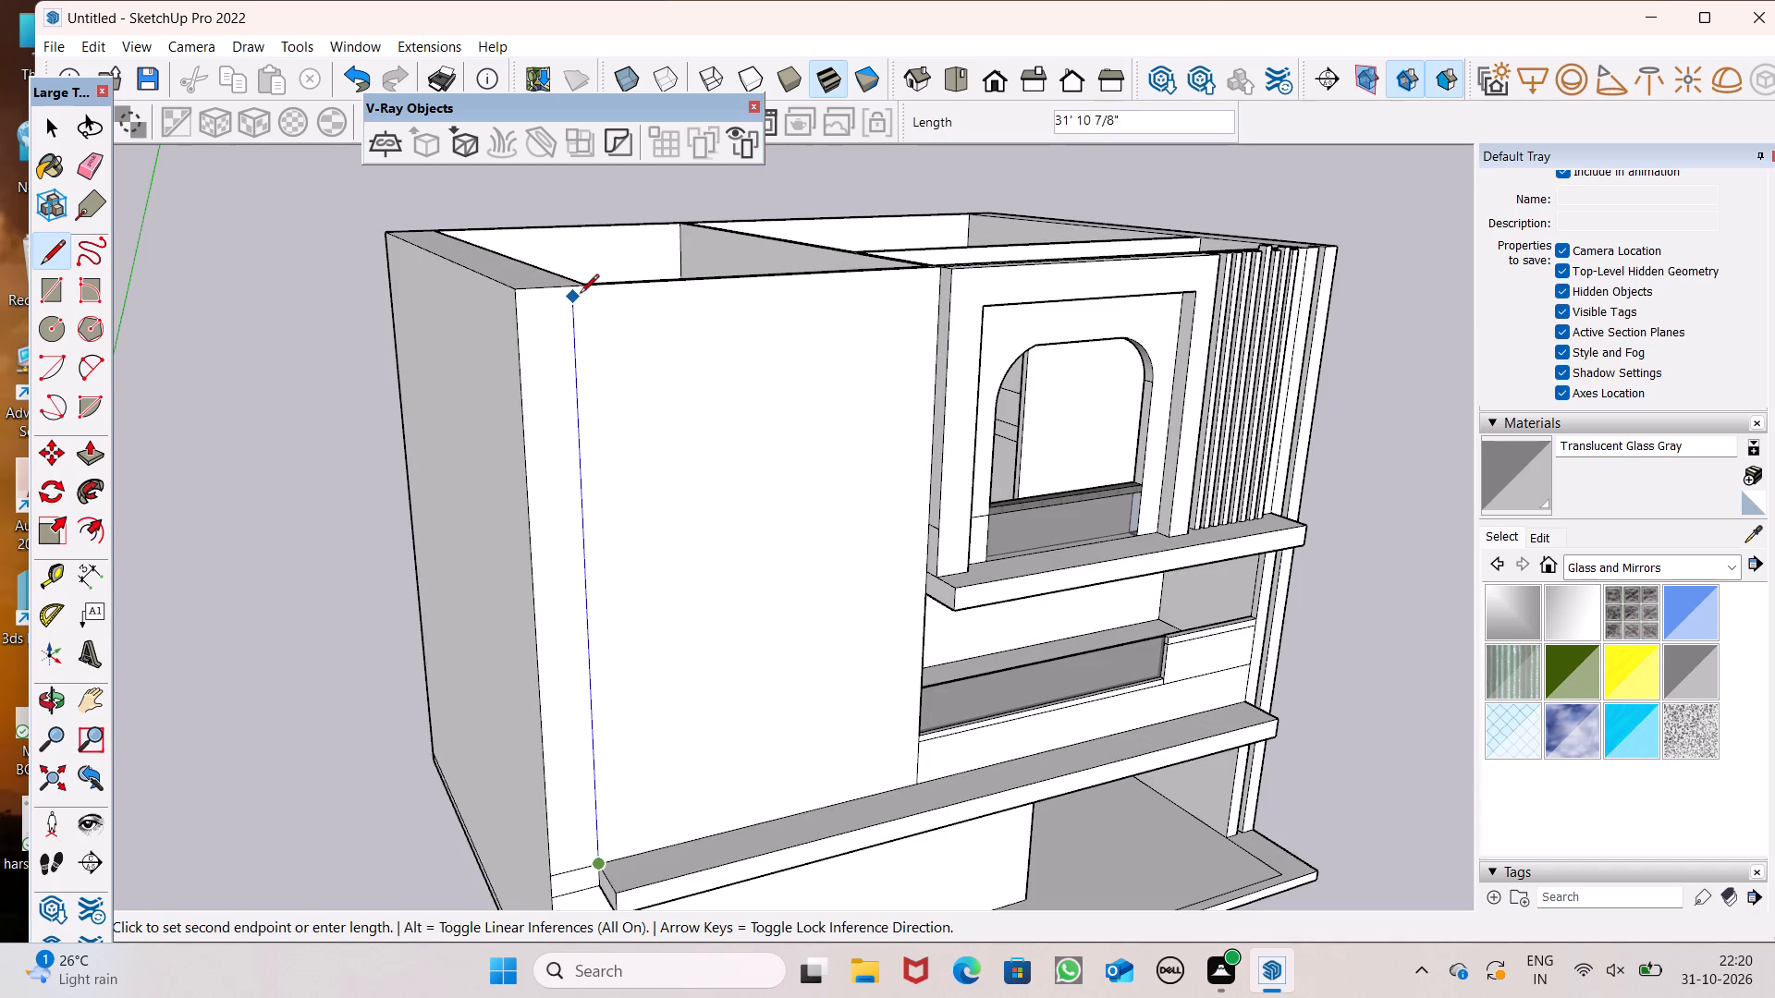
pyautogui.click(569, 288)
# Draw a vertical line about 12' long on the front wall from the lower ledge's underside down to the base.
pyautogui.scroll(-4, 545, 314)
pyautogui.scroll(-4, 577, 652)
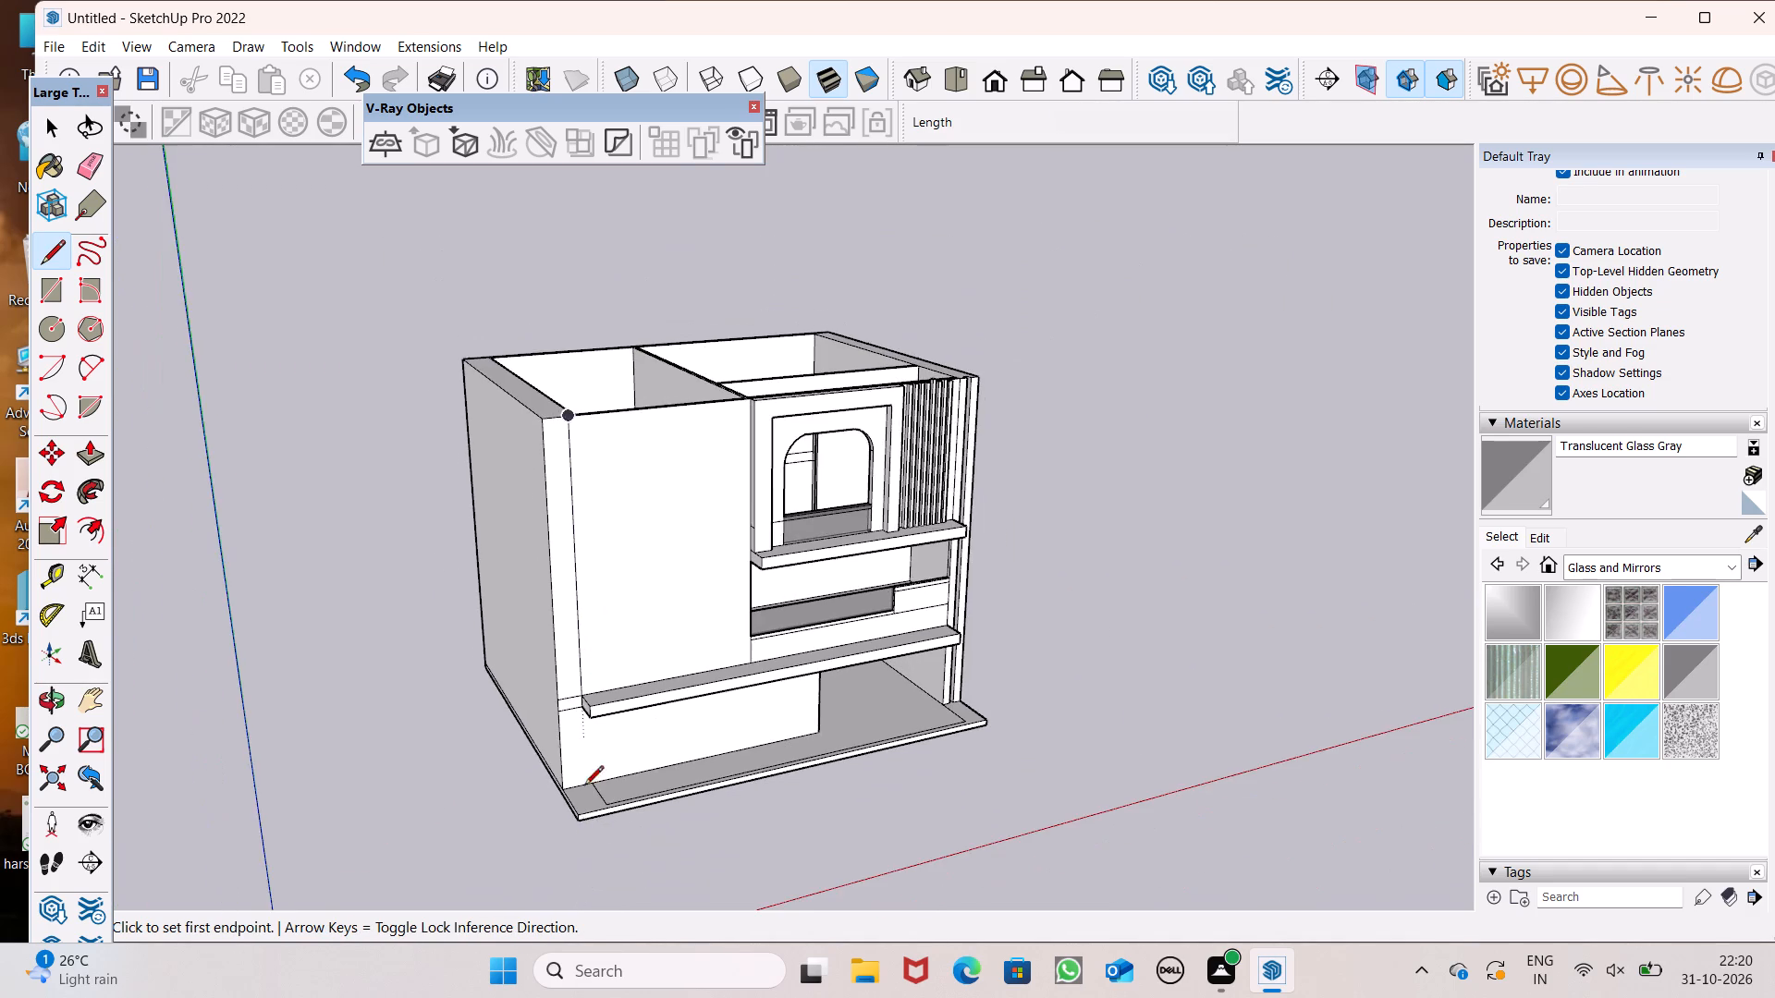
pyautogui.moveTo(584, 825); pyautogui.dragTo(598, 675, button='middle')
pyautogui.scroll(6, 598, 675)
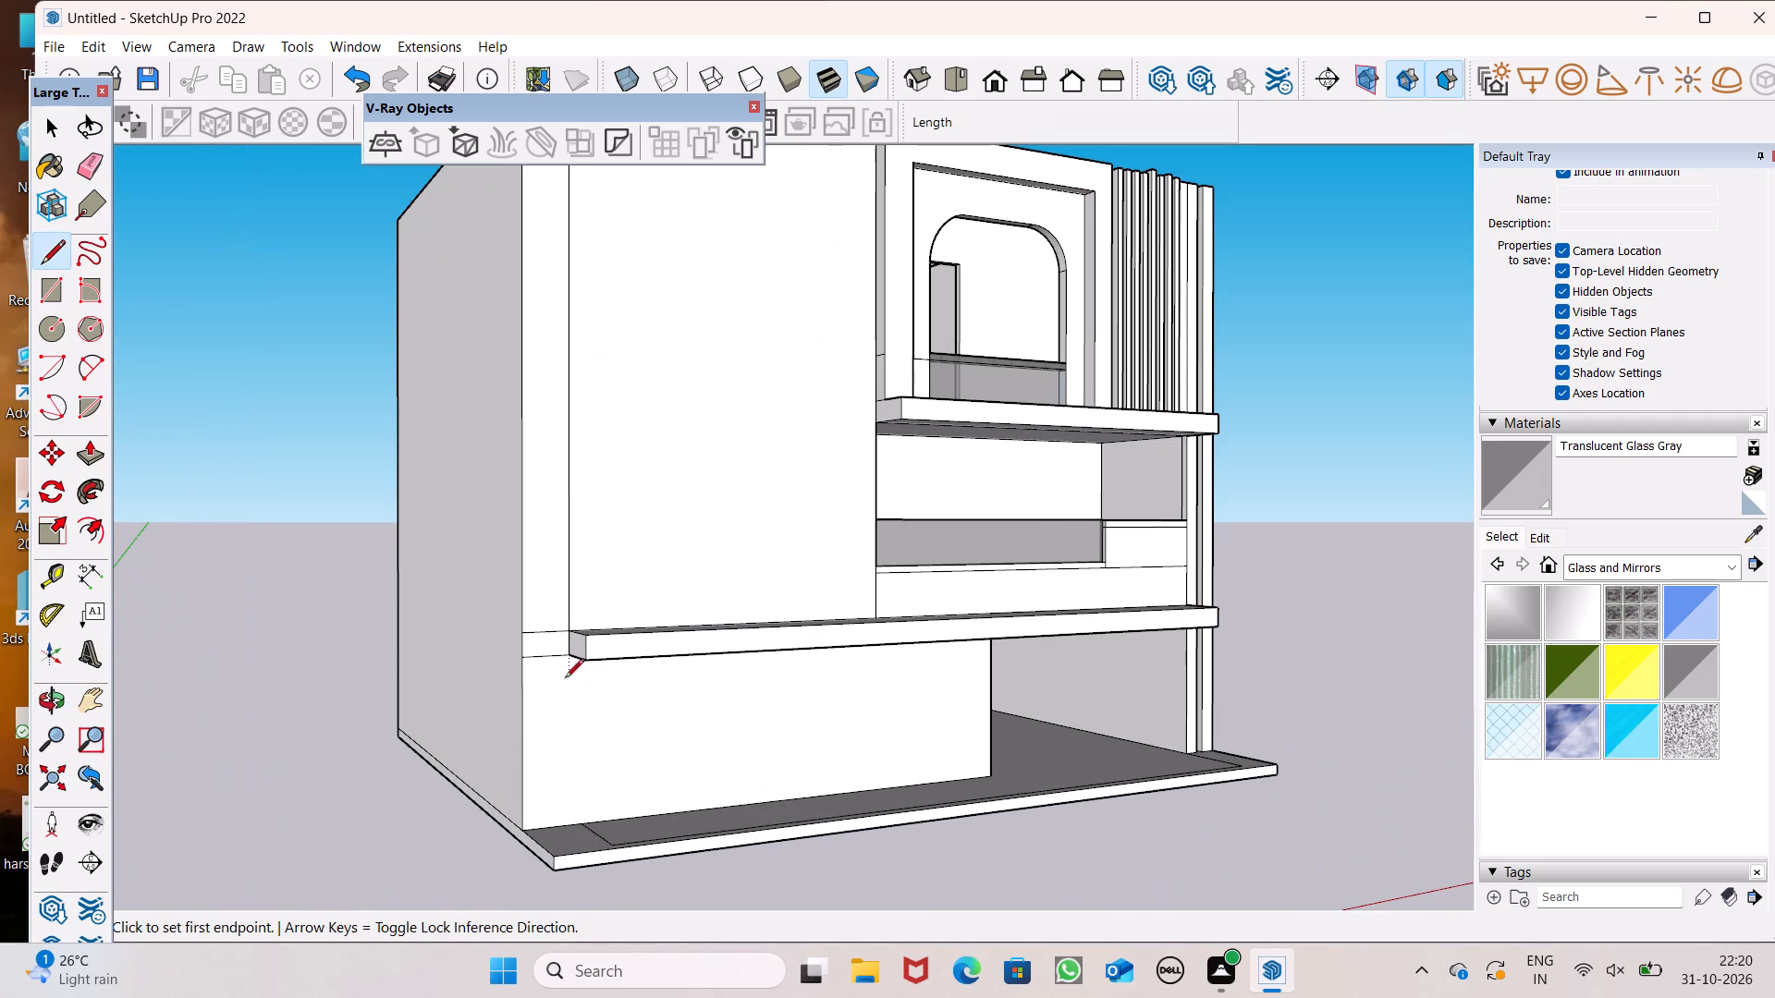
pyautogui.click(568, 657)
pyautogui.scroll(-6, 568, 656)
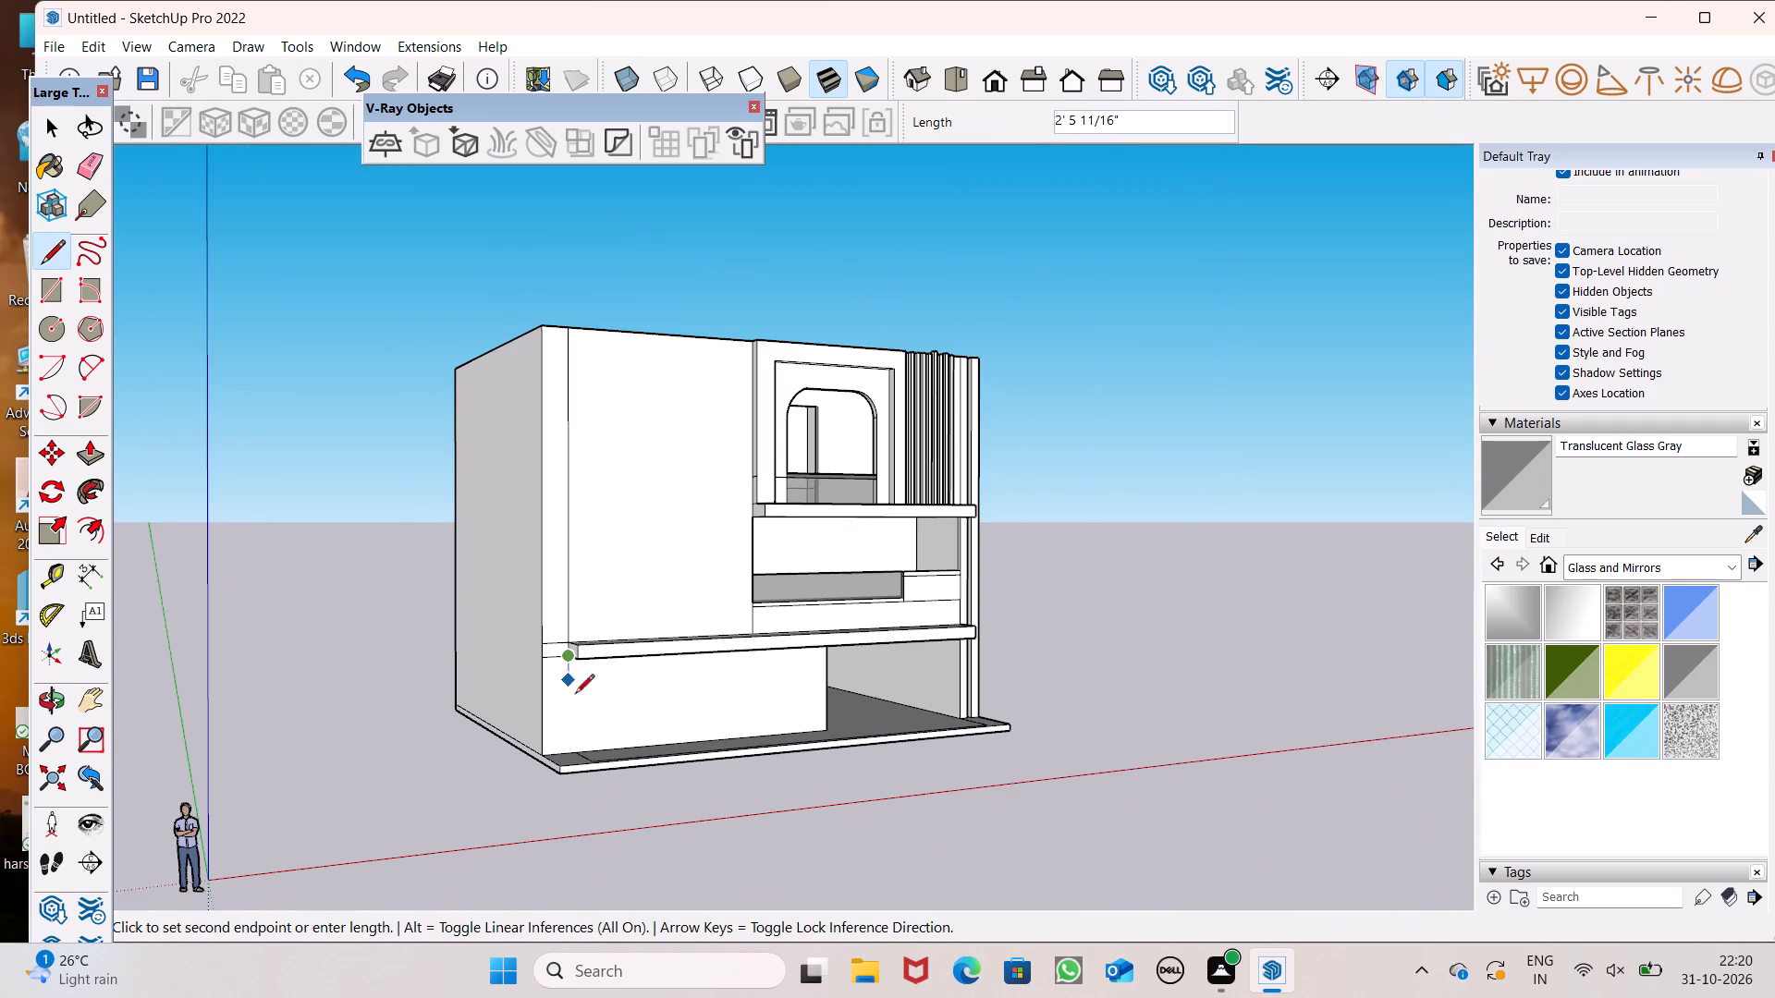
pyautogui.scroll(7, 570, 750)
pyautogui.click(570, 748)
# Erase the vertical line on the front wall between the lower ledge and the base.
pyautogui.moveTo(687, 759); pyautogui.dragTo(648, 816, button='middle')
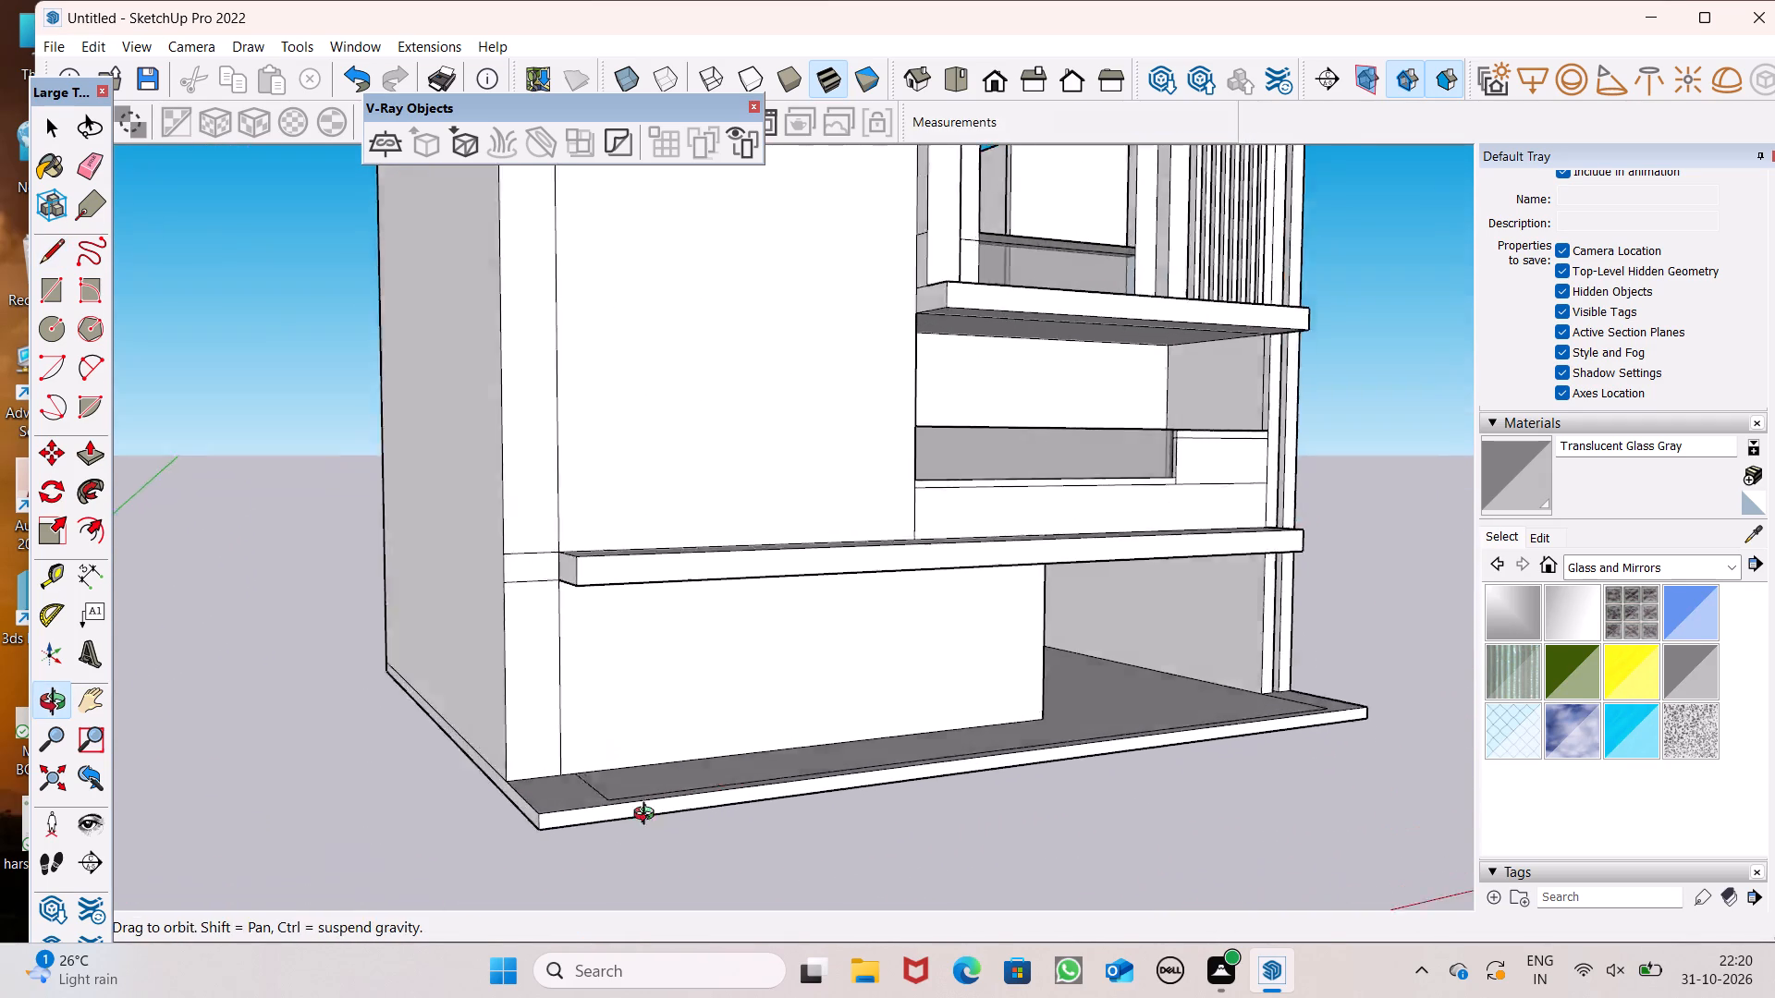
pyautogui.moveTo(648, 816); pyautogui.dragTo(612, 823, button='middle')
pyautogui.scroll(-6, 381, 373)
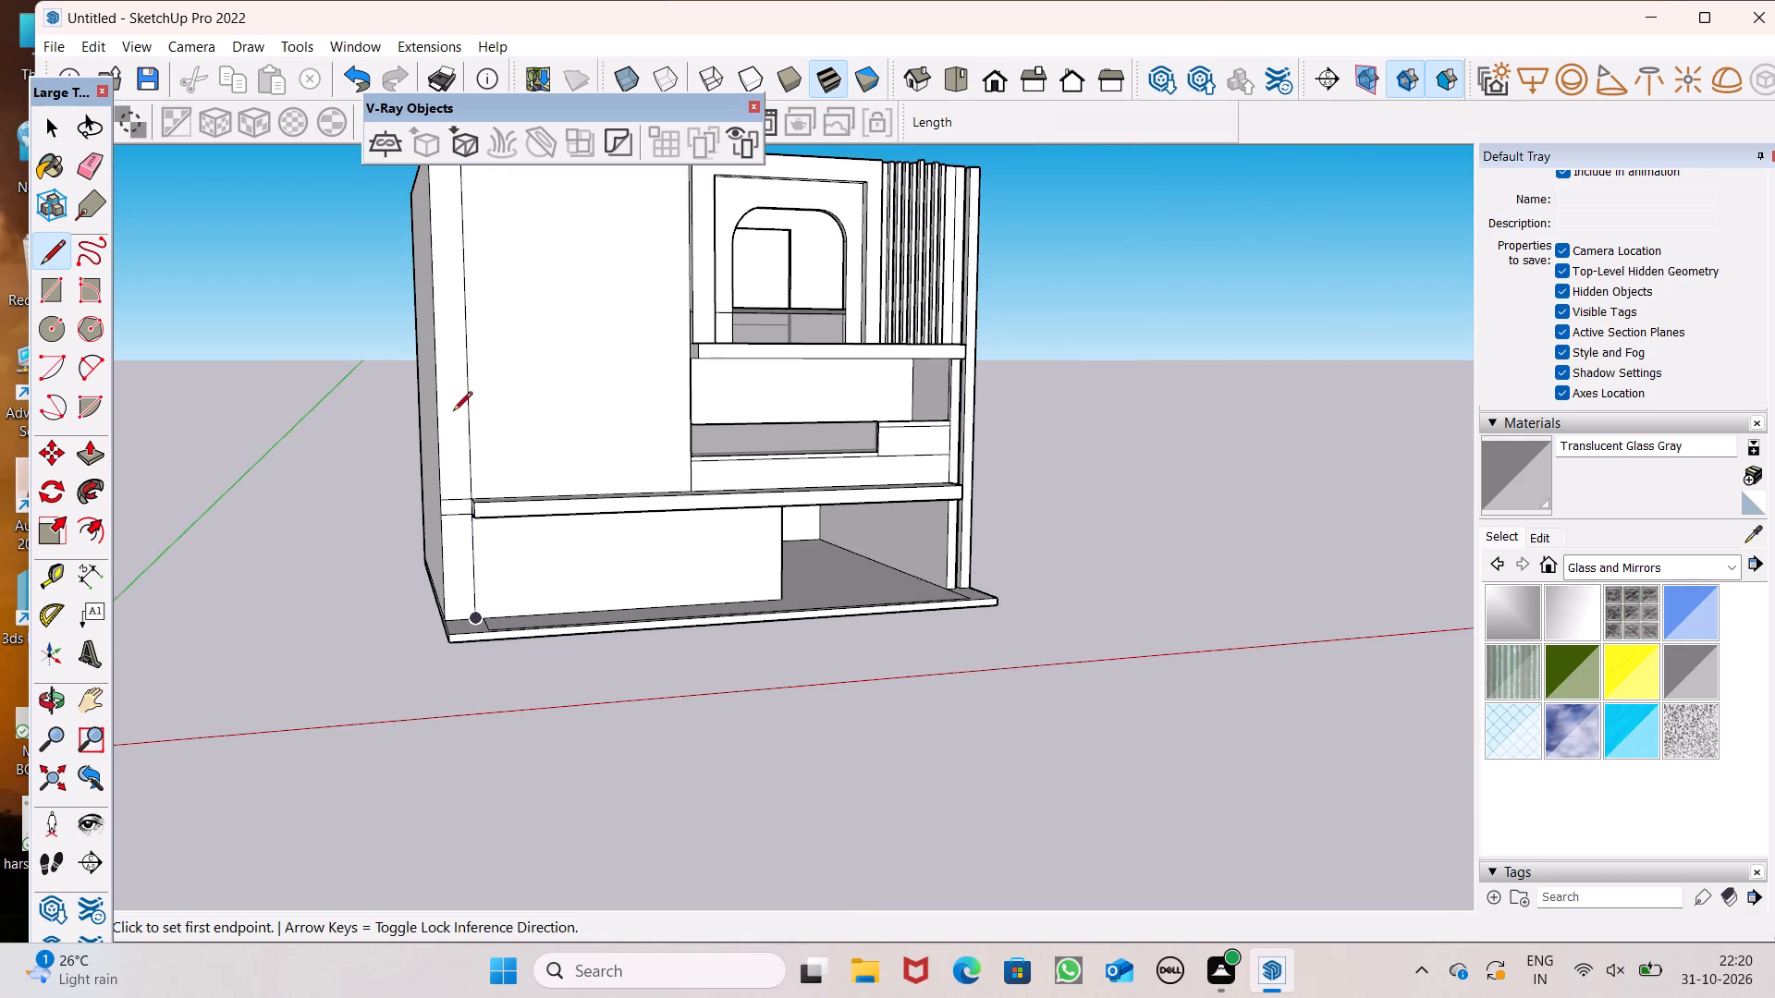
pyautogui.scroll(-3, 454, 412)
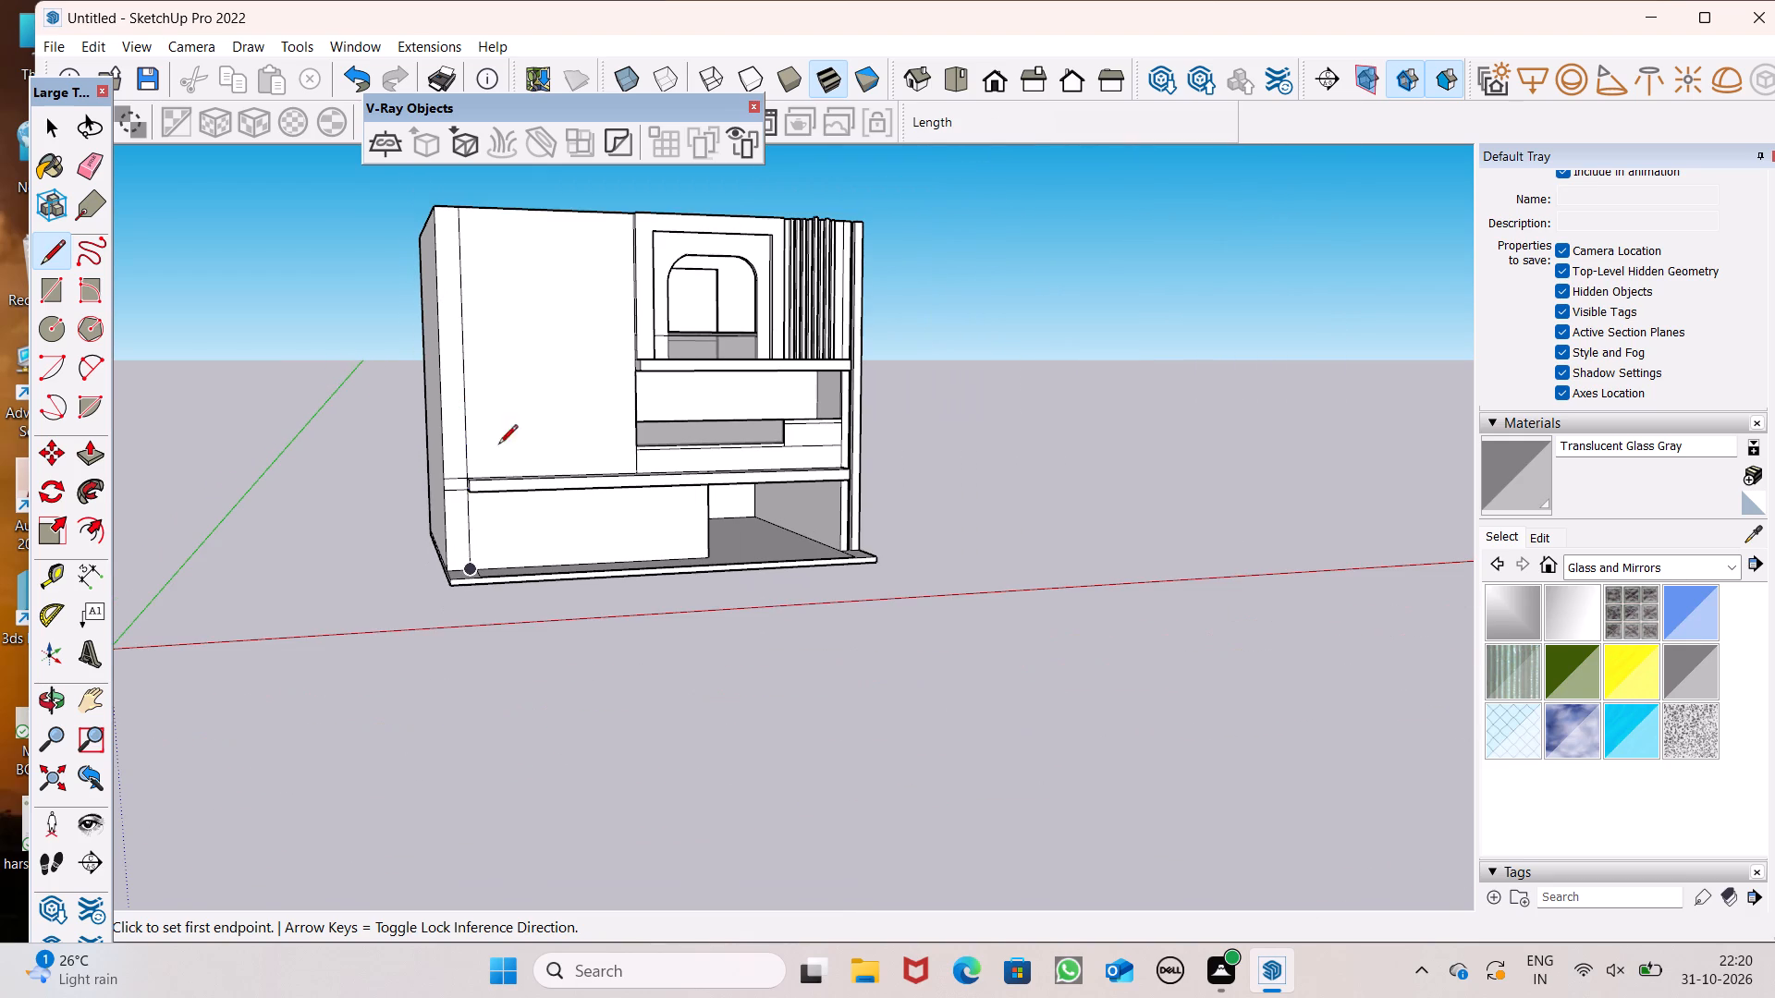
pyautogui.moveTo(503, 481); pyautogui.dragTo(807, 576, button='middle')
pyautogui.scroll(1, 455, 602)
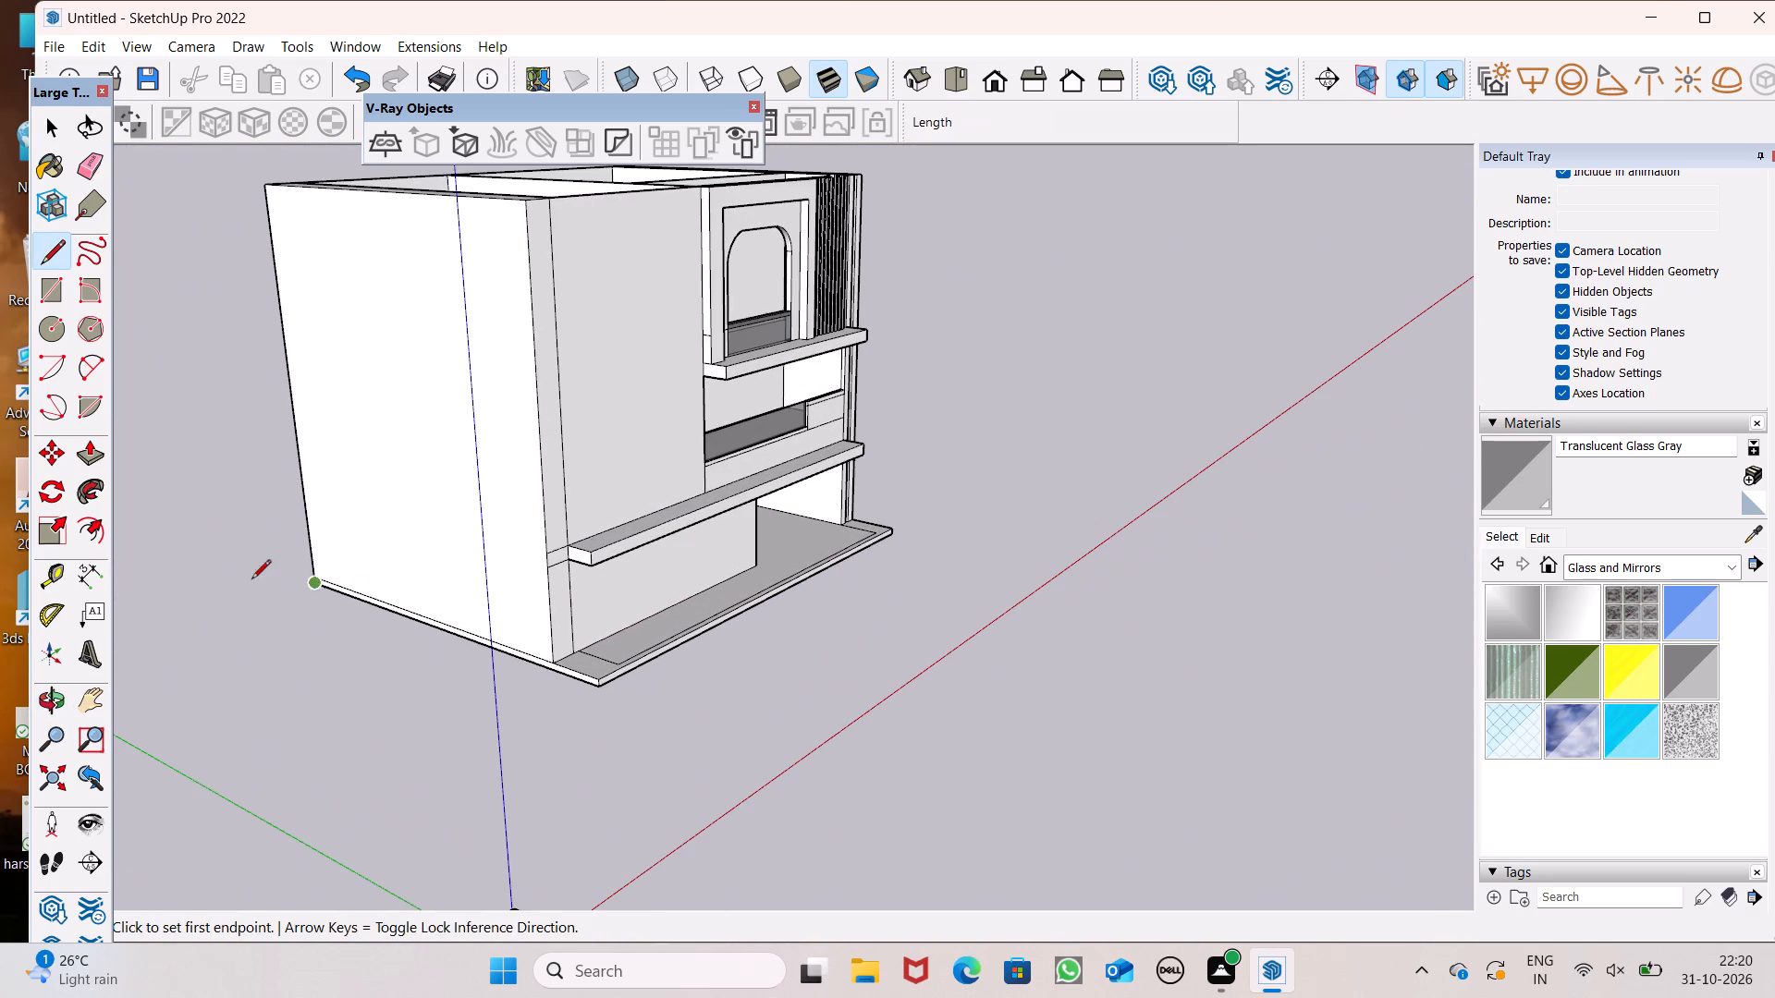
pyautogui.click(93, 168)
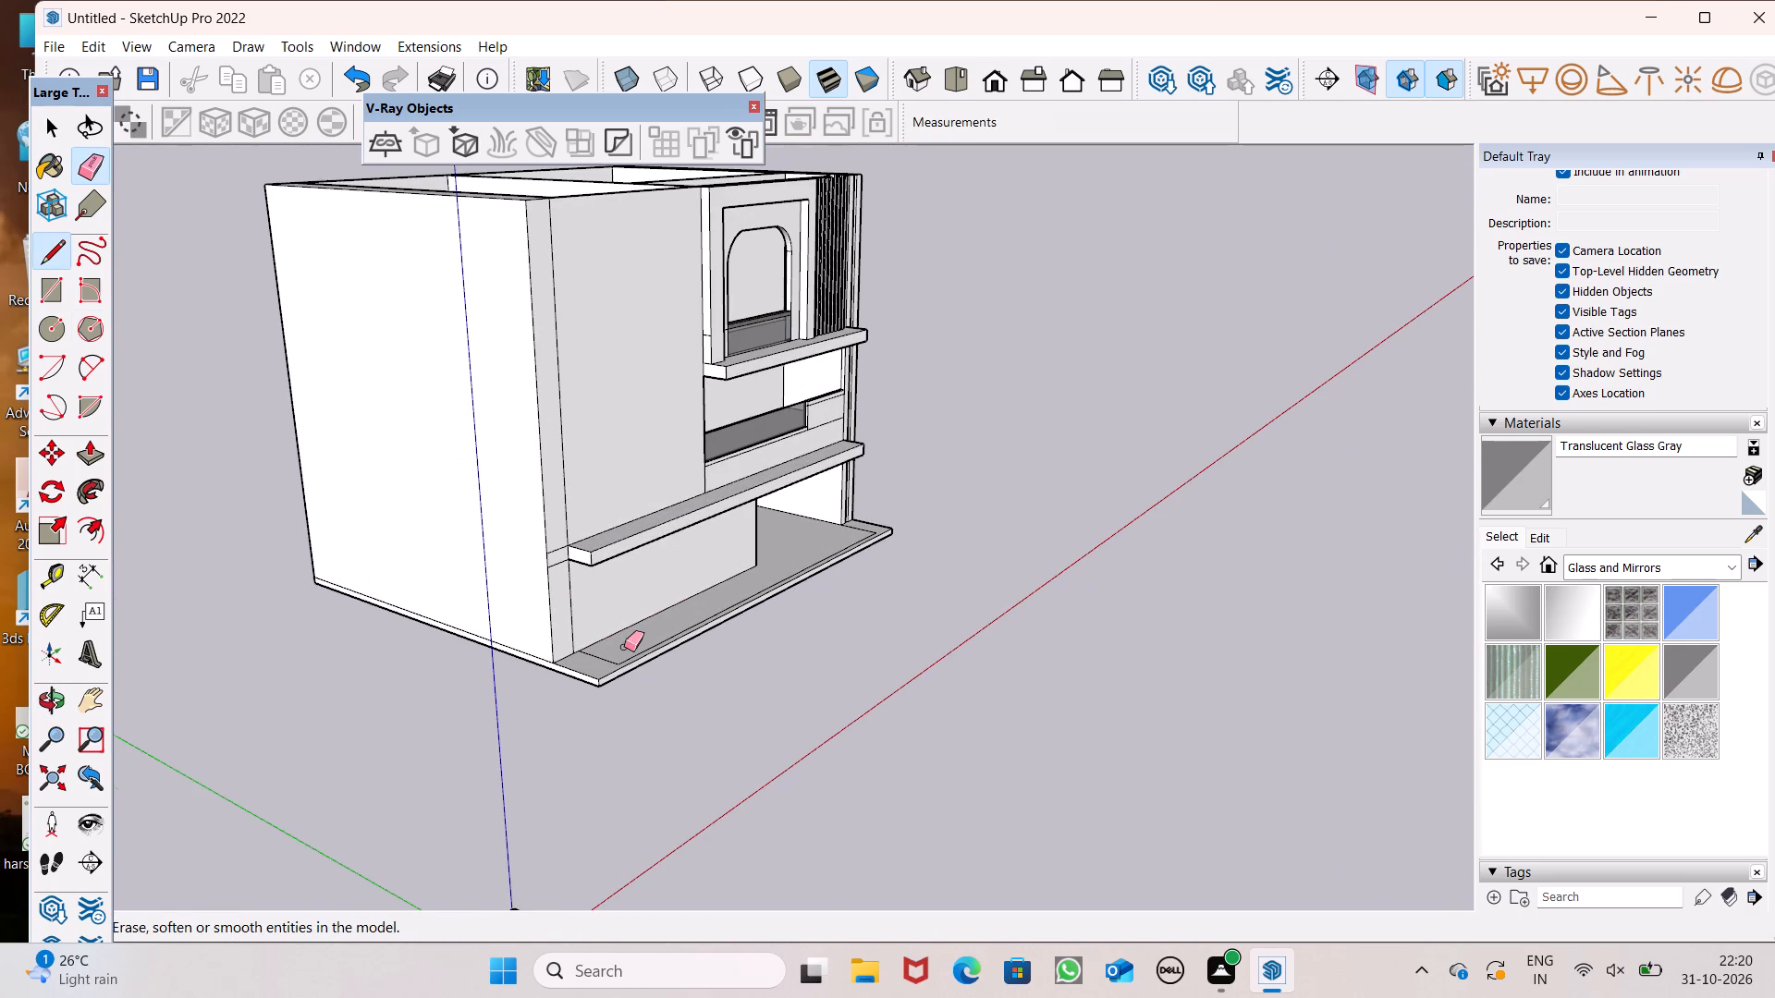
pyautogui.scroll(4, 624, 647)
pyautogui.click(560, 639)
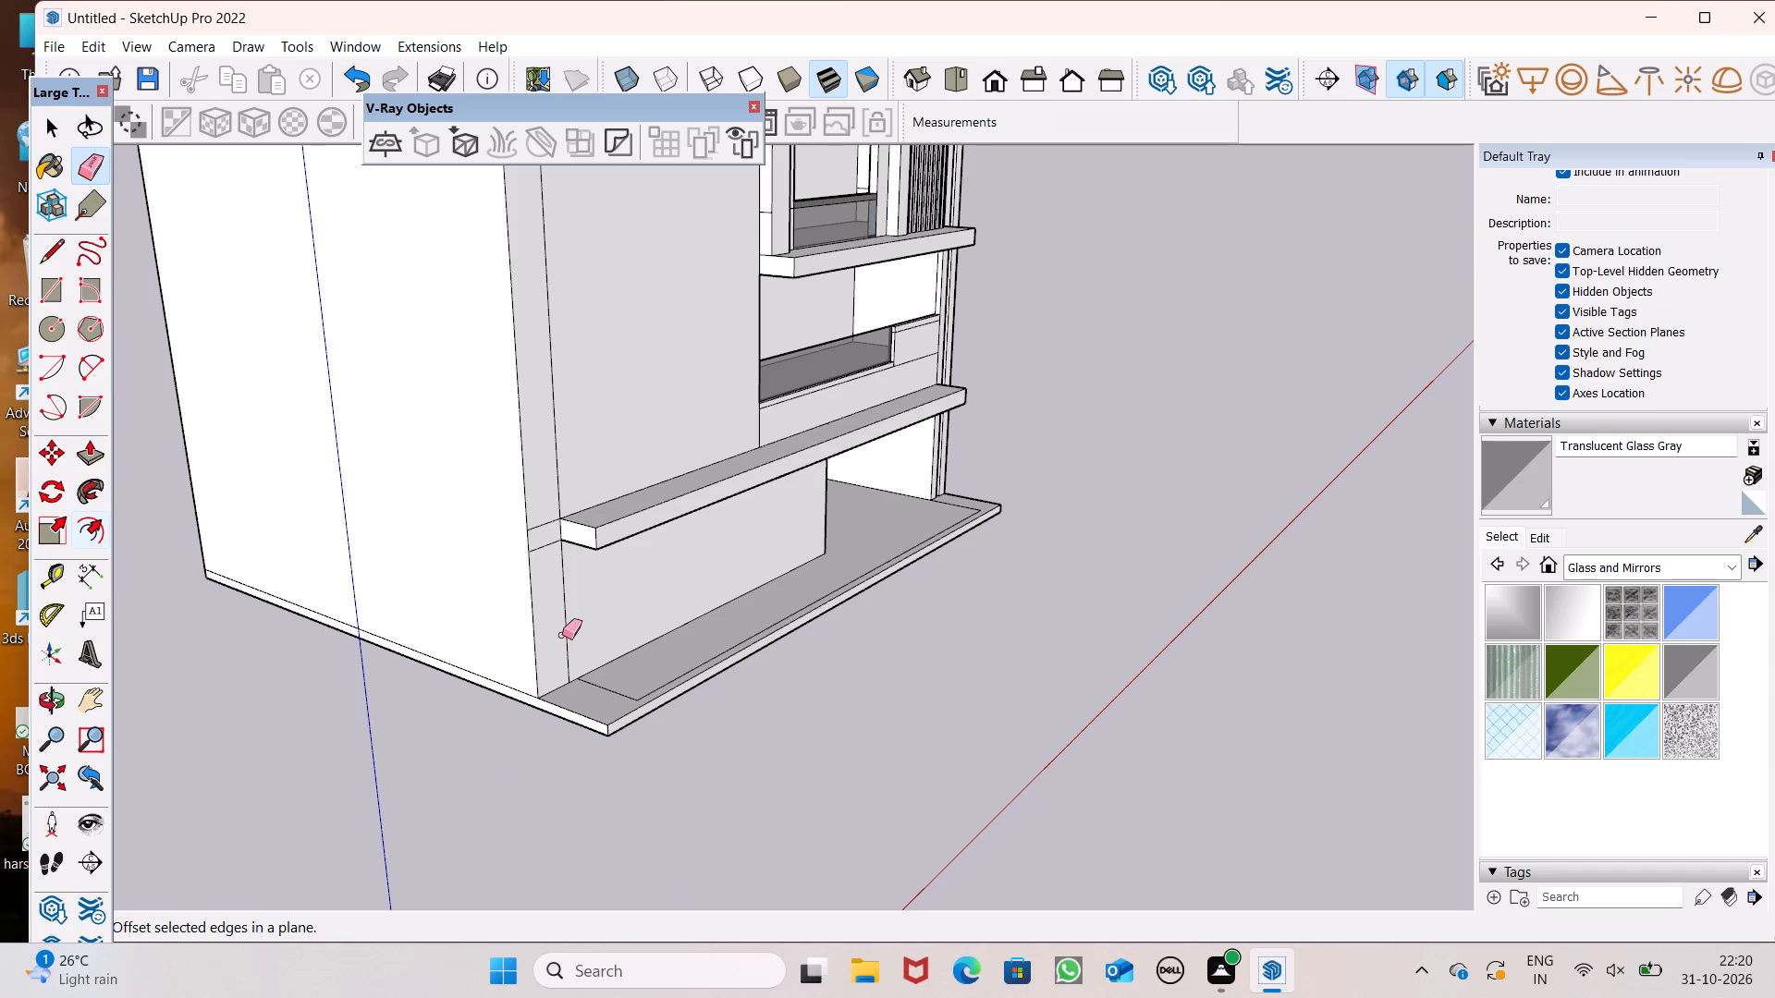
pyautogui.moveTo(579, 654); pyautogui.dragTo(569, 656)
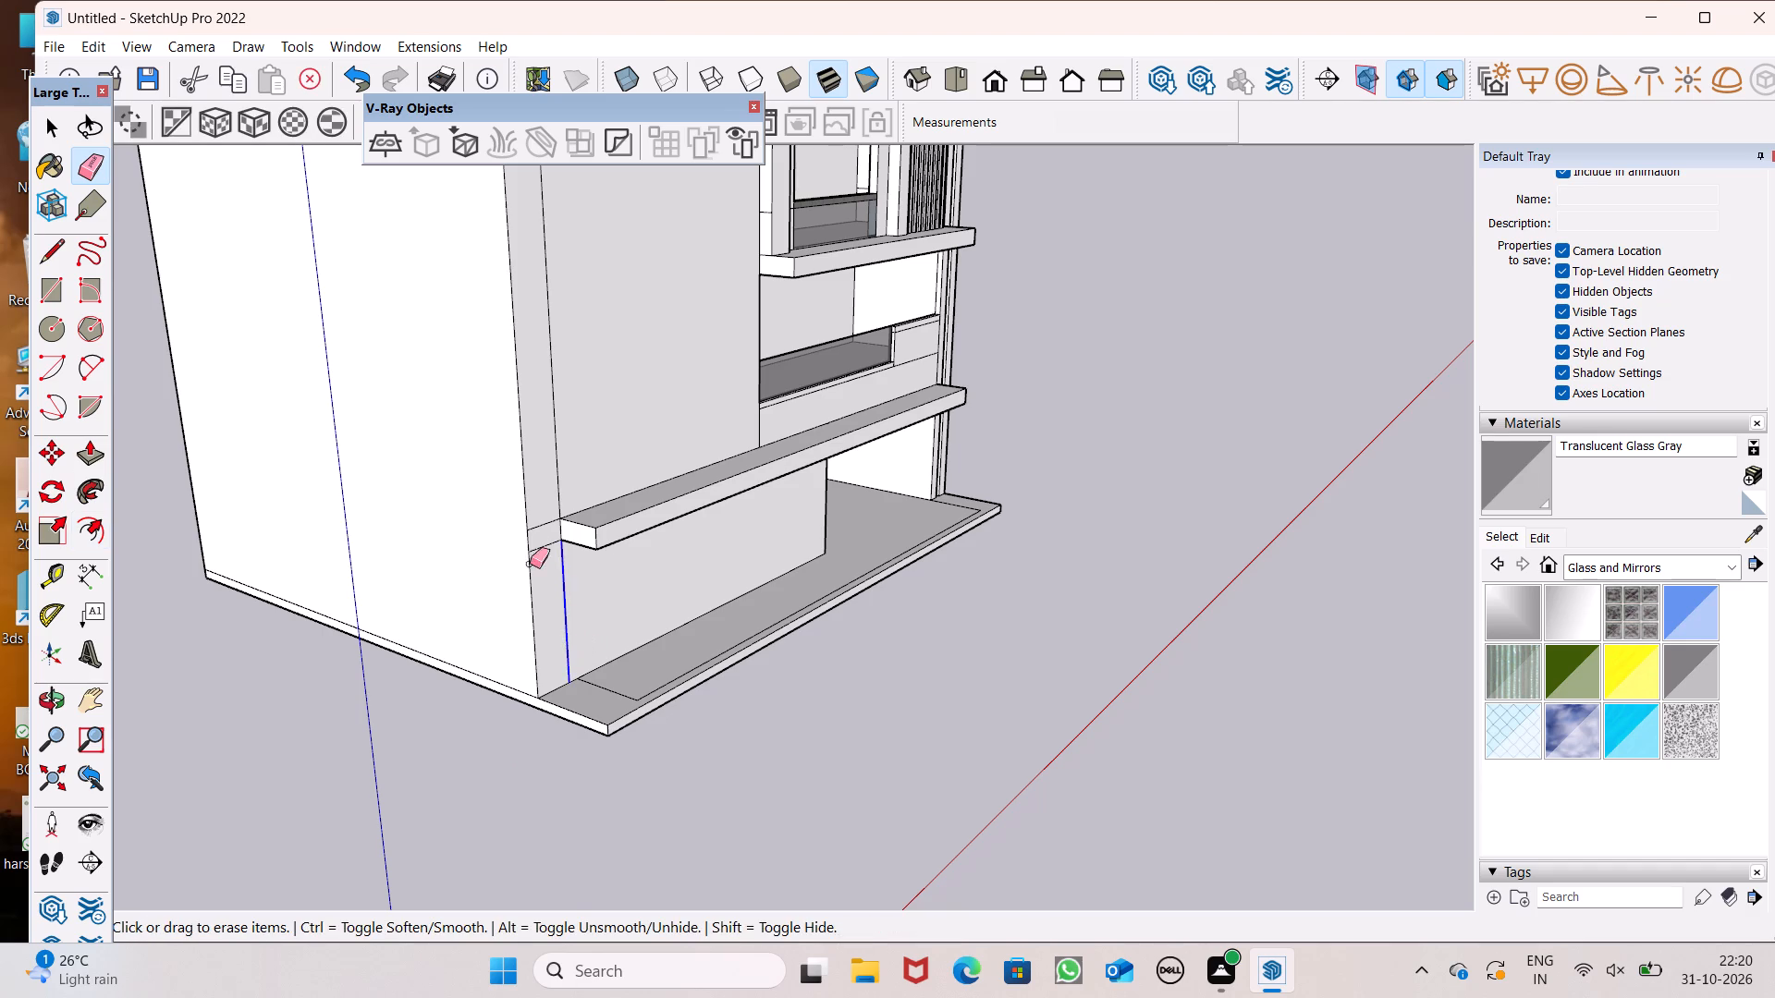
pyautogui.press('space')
# Push/Pull the lower ledge's end face outward 2' 9 5/8" to align with the extended side wall.
pyautogui.click(92, 451)
pyautogui.moveTo(303, 468); pyautogui.dragTo(356, 566, button='middle')
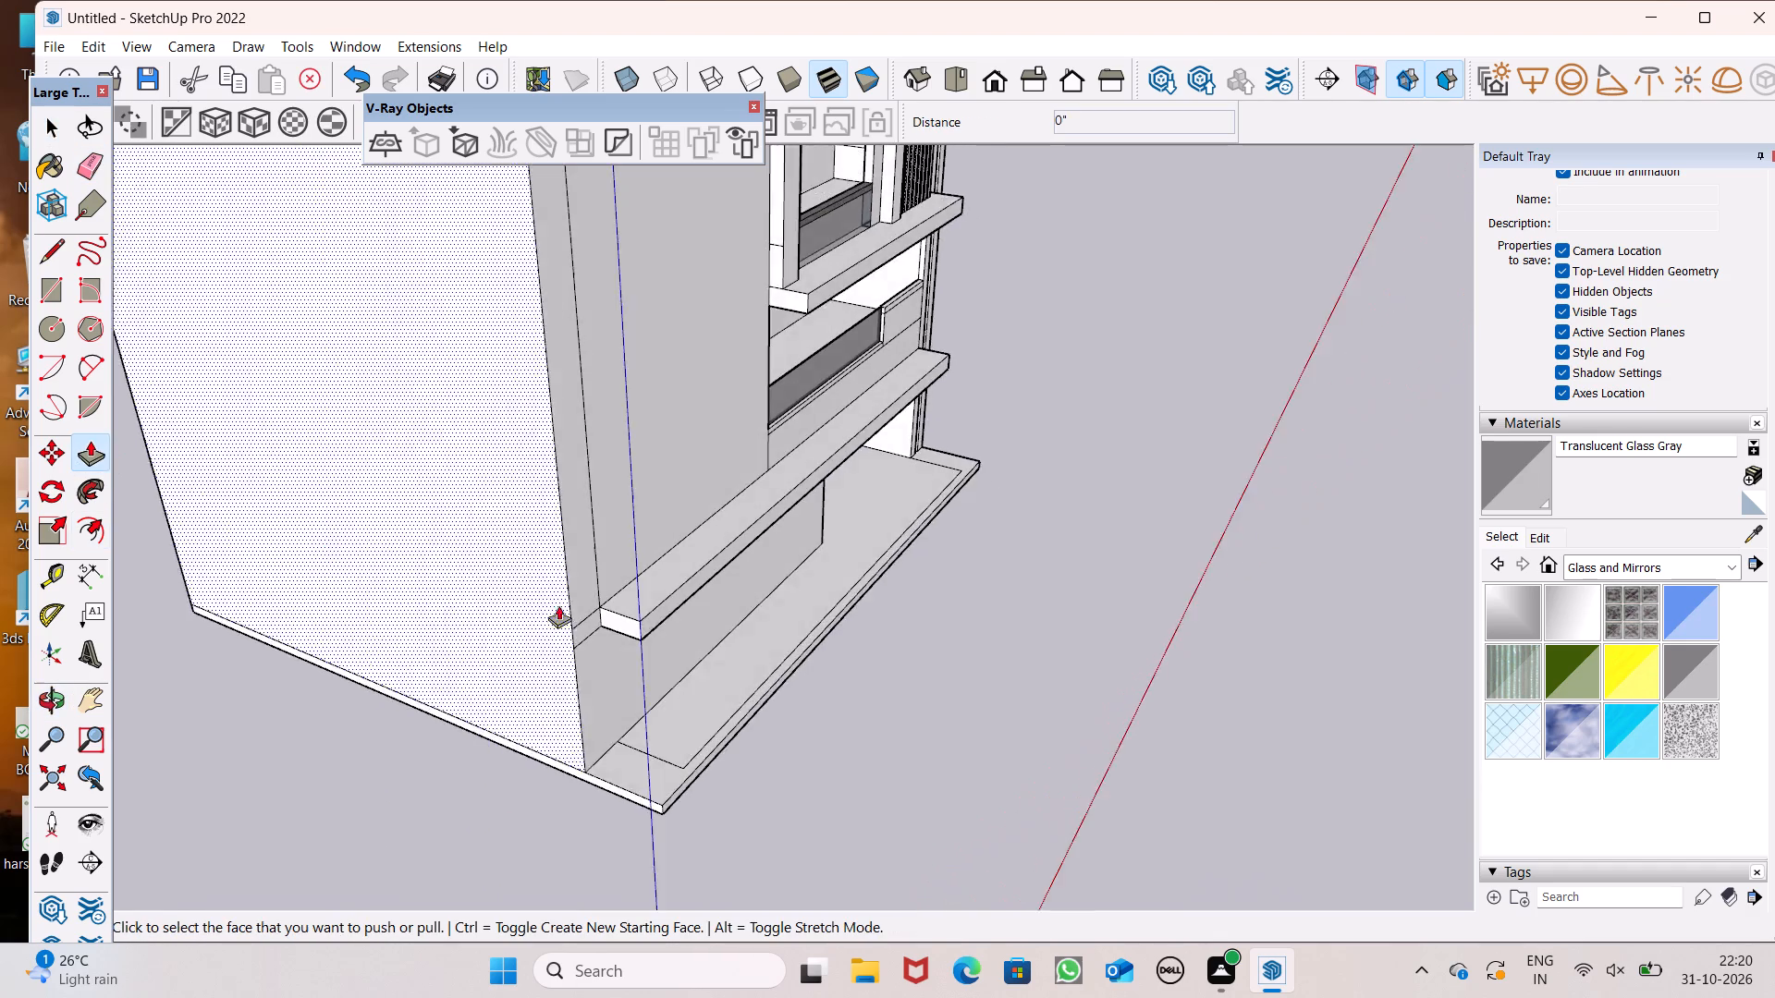
pyautogui.scroll(6, 642, 622)
pyautogui.moveTo(591, 608); pyautogui.dragTo(504, 621)
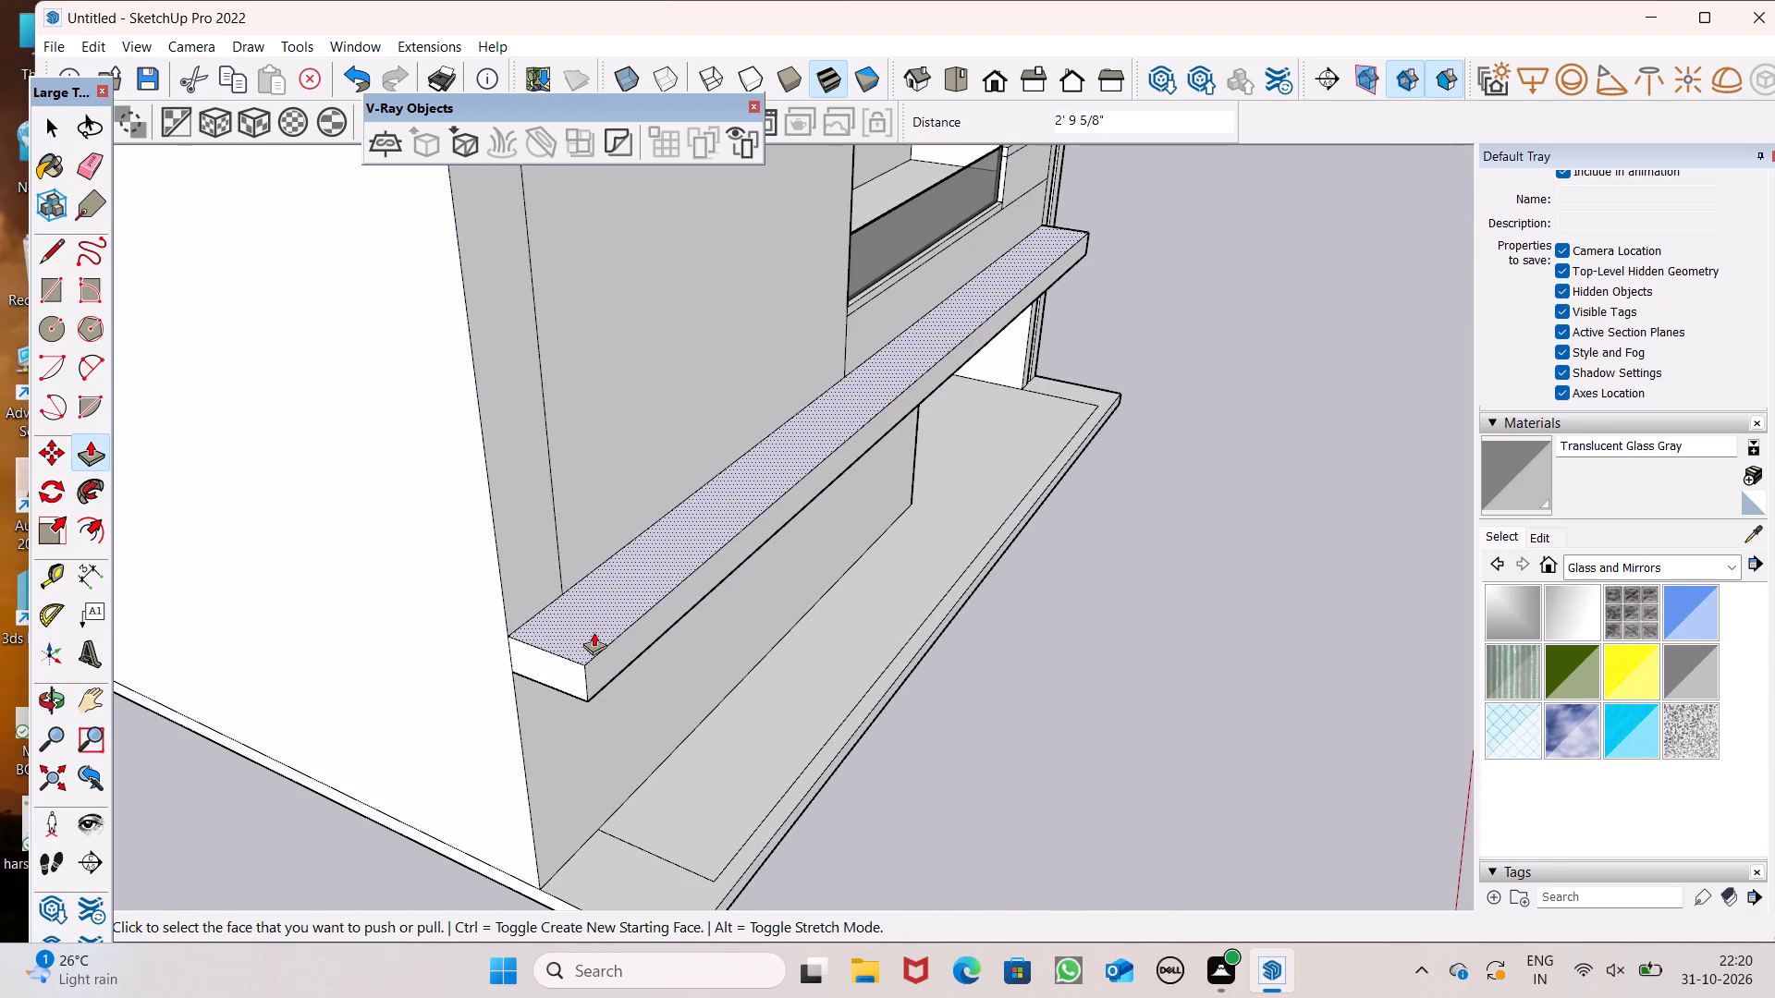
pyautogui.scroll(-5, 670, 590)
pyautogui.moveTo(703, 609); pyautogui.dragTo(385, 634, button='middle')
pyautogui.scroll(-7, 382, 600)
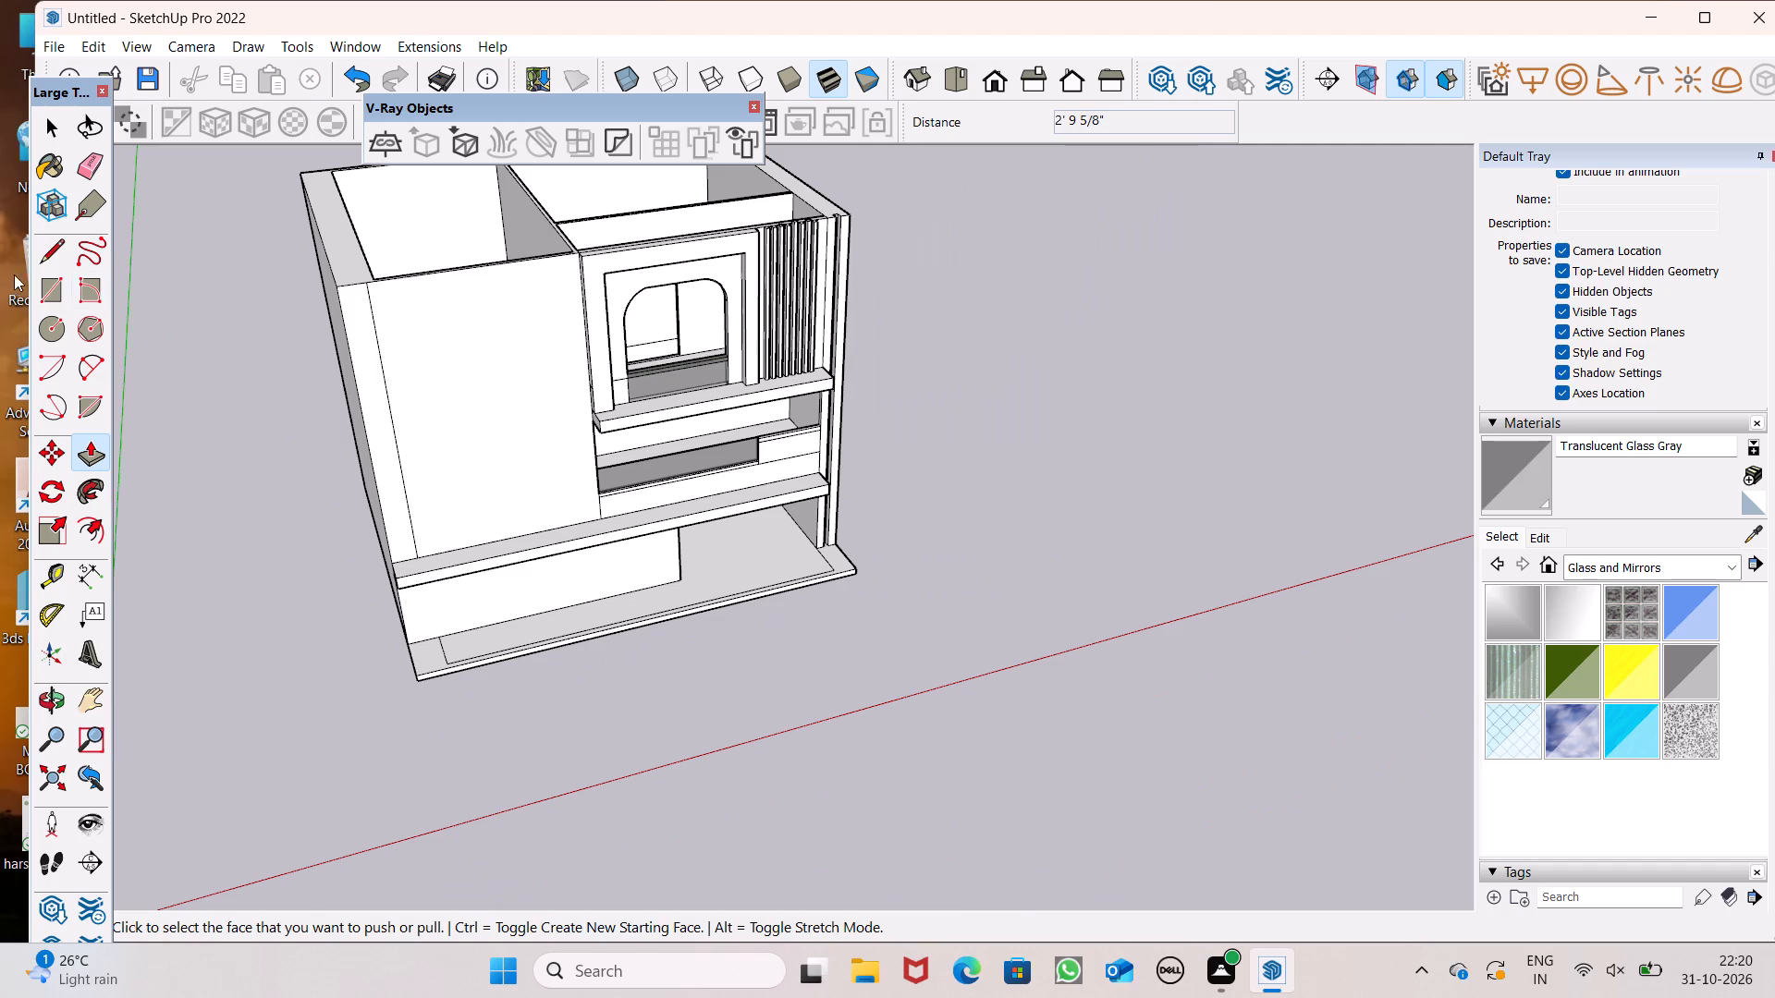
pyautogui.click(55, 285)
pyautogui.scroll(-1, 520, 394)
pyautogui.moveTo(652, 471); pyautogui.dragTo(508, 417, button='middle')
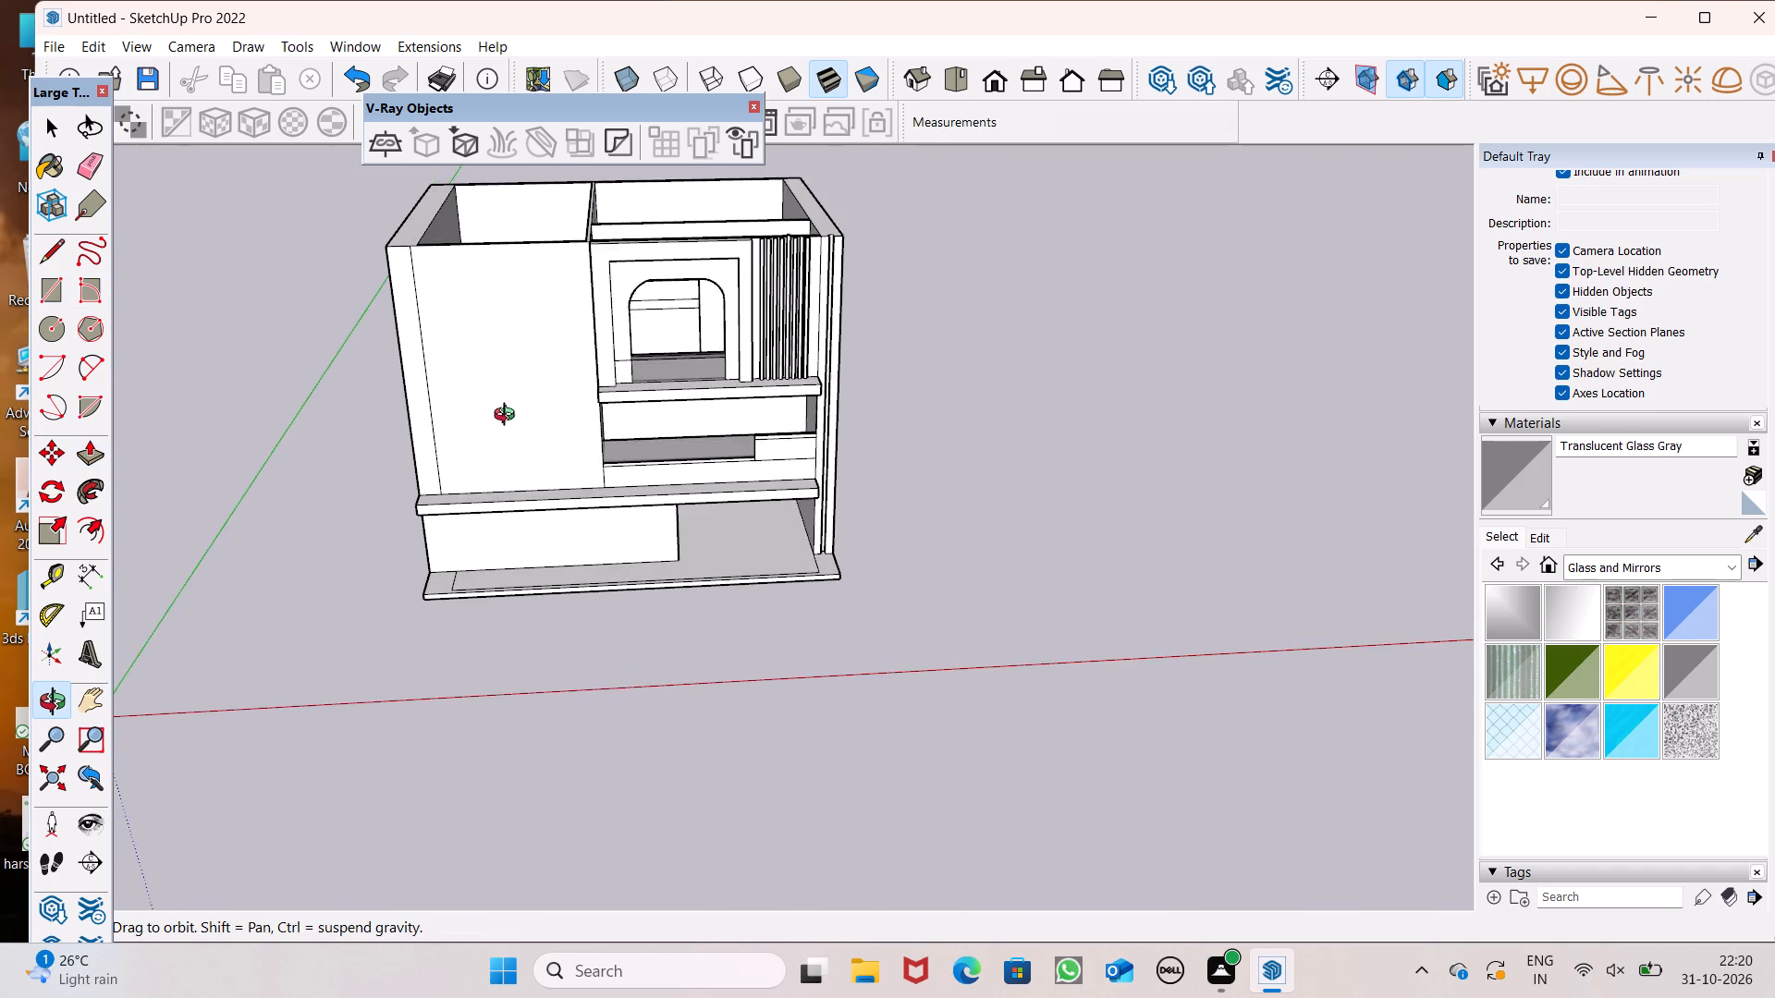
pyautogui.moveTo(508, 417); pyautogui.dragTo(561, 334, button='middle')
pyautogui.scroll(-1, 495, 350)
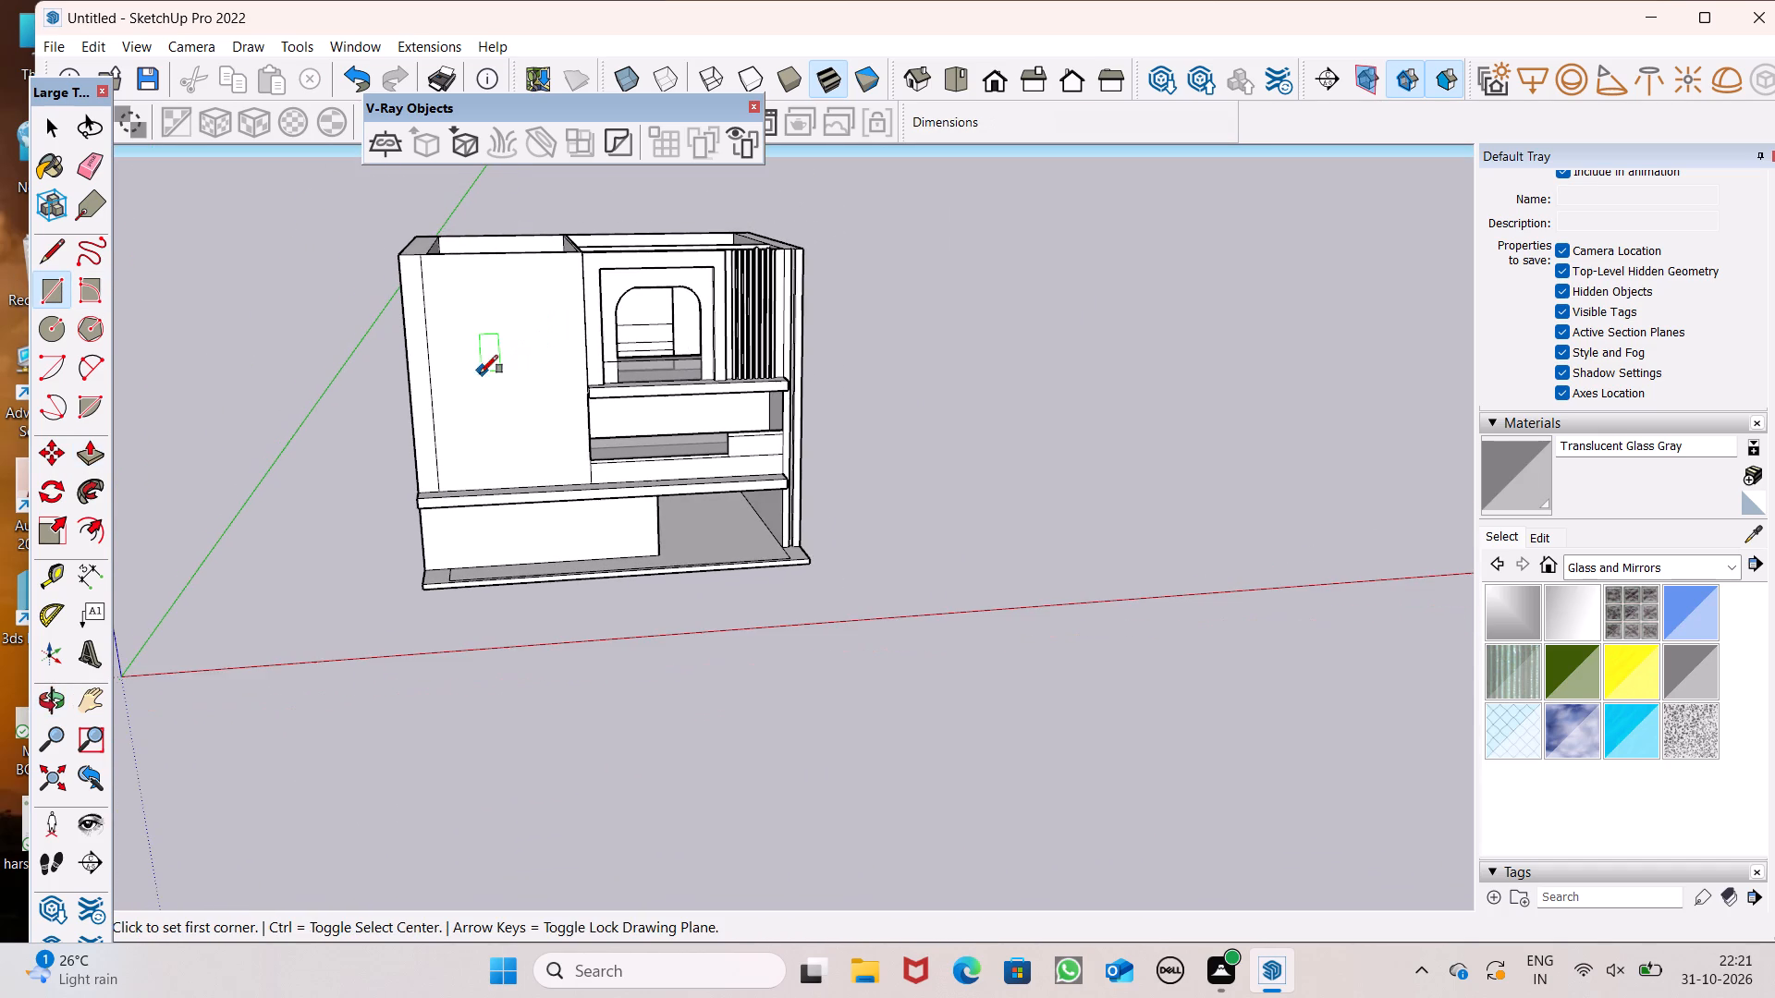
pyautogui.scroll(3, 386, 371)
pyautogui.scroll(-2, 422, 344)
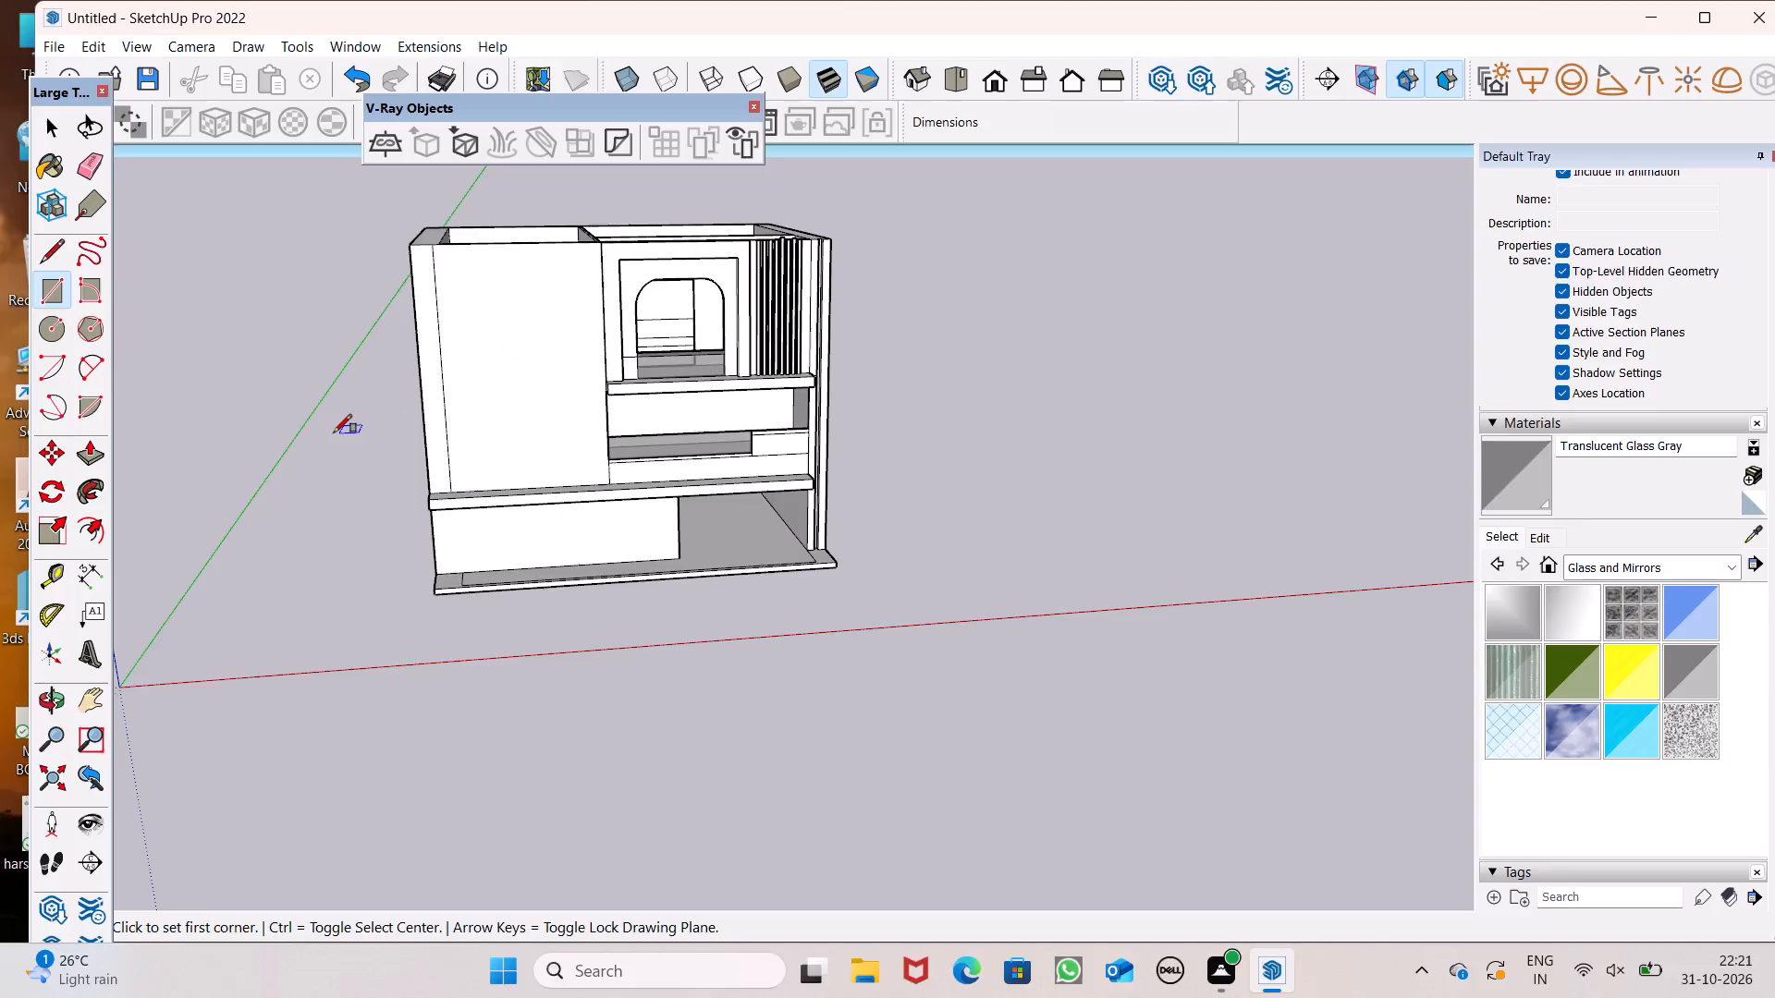
# Push/Pull the narrow vertical strip at the front wall's corner, above the lower ledge, outward about 1'.
pyautogui.click(86, 450)
pyautogui.moveTo(325, 432); pyautogui.dragTo(538, 529, button='middle')
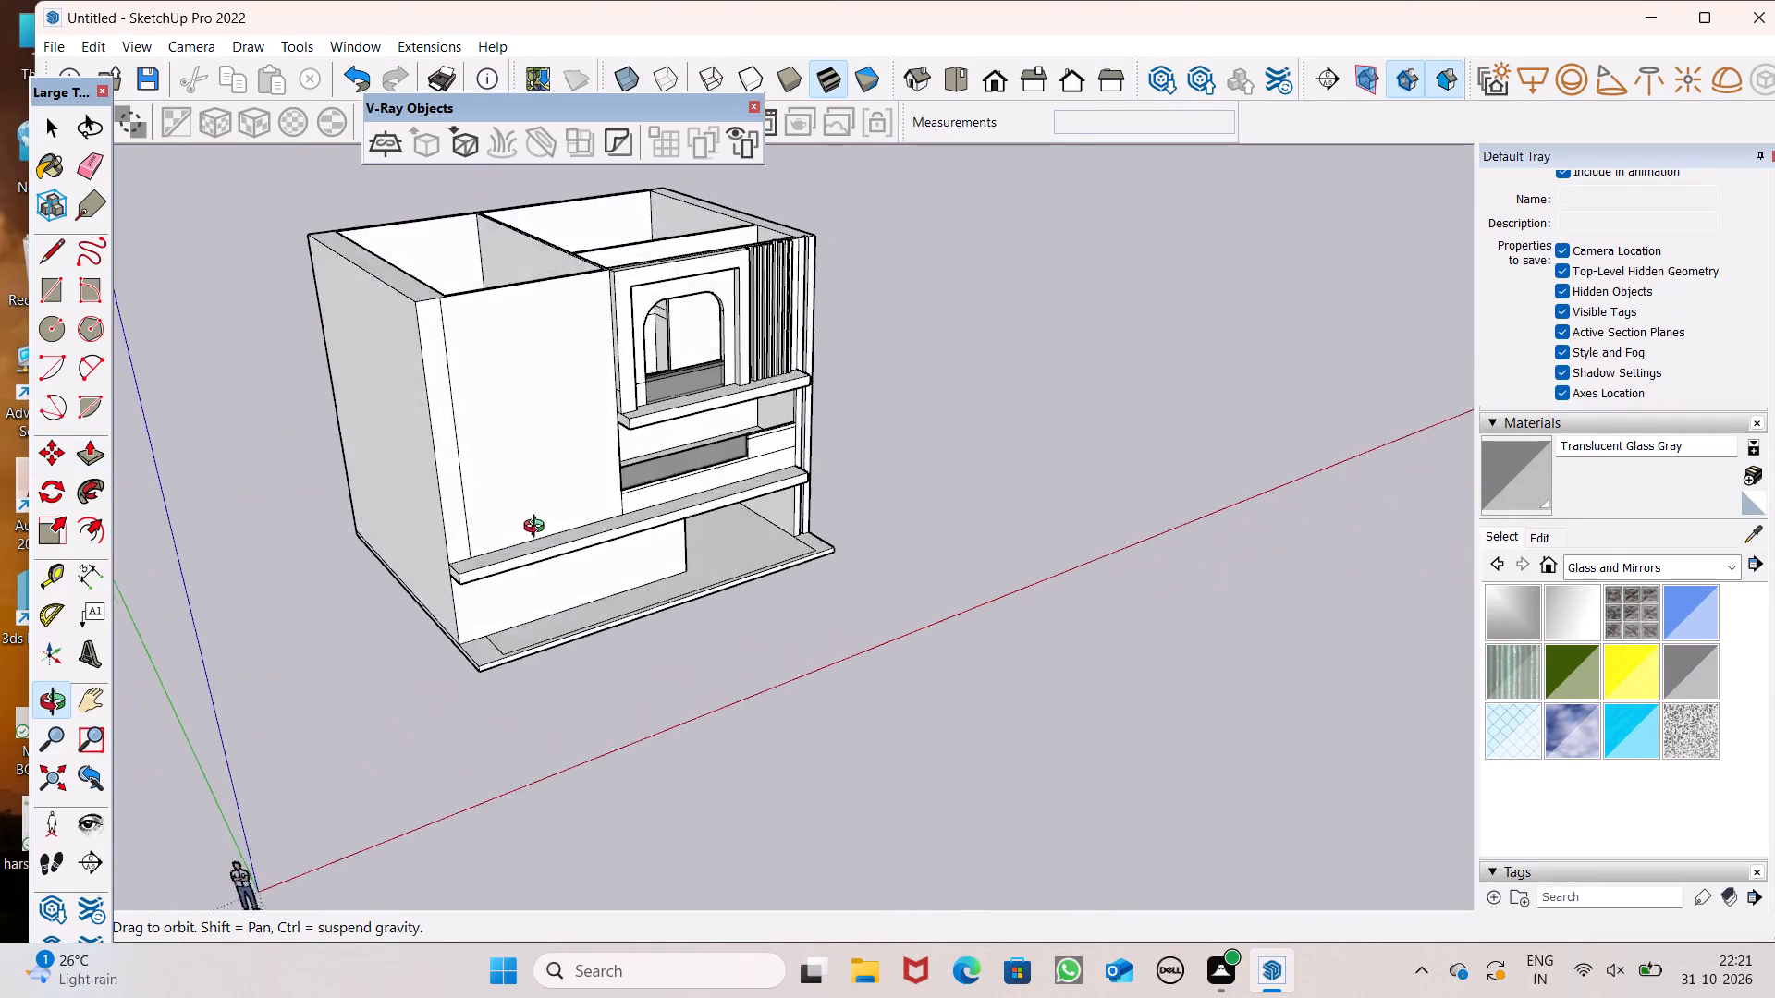
pyautogui.moveTo(538, 529); pyautogui.dragTo(551, 556, button='middle')
pyautogui.scroll(5, 484, 563)
pyautogui.scroll(-3, 480, 653)
pyautogui.moveTo(479, 627); pyautogui.dragTo(477, 671, button='middle')
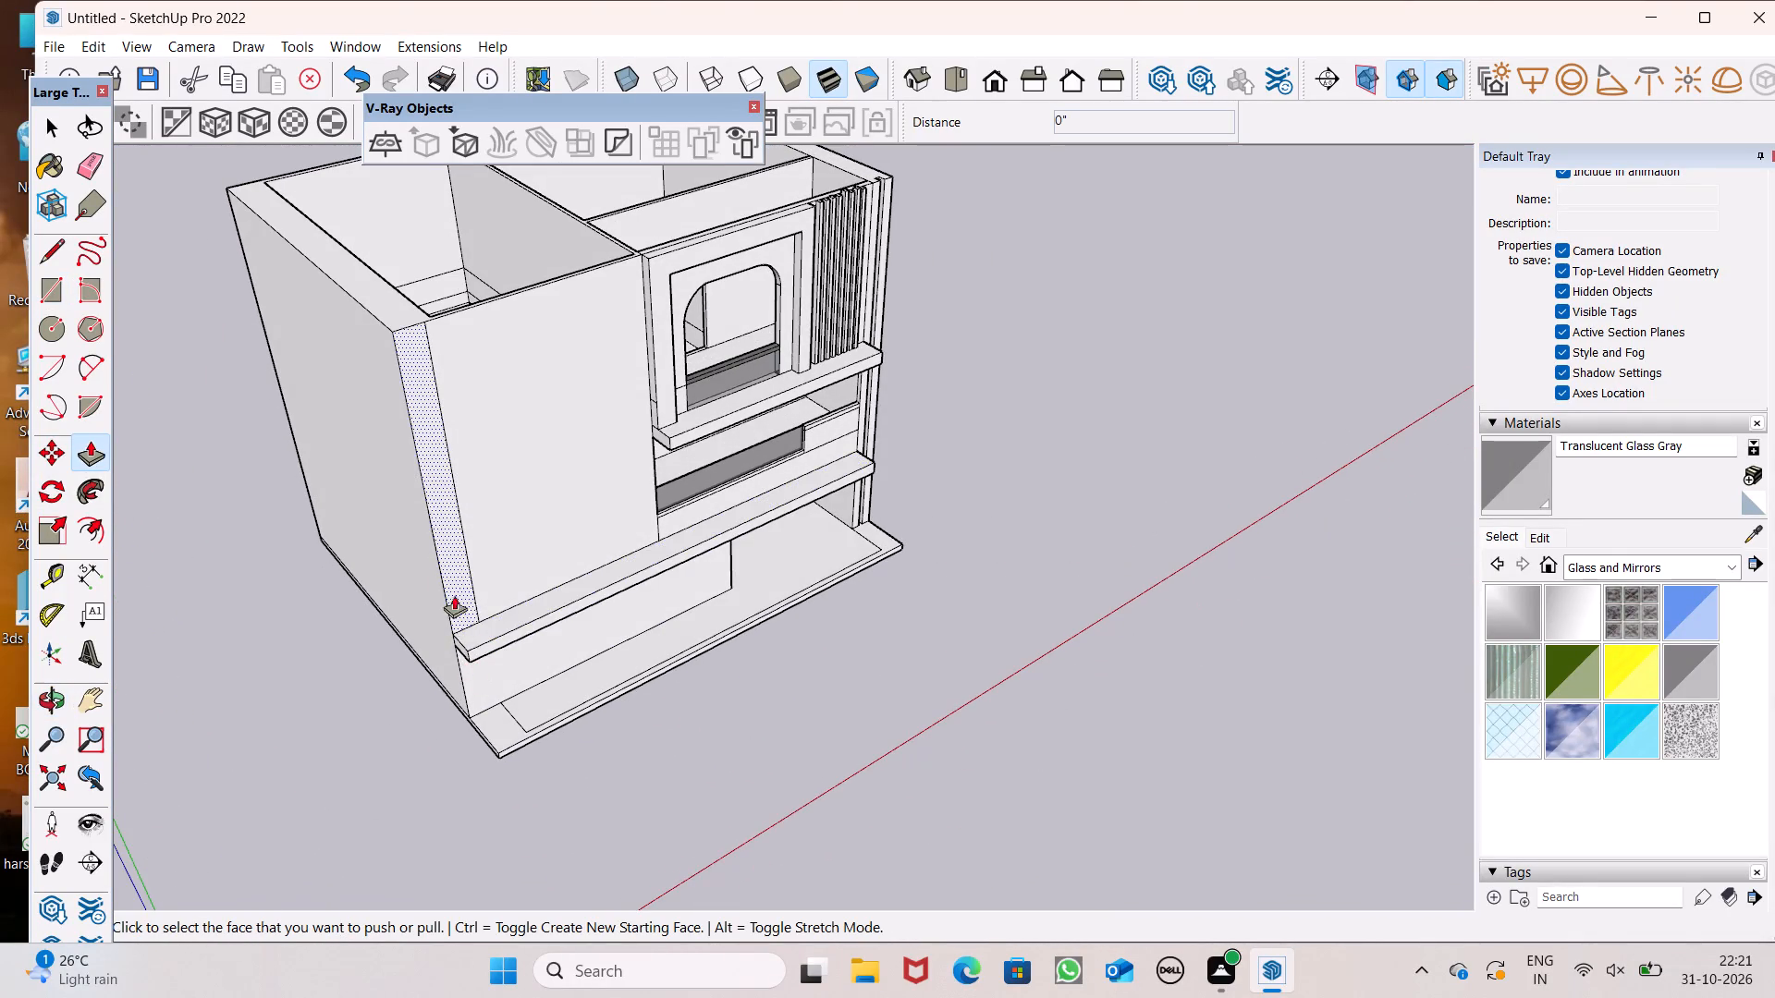
pyautogui.scroll(3, 417, 473)
pyautogui.moveTo(466, 603); pyautogui.dragTo(471, 612)
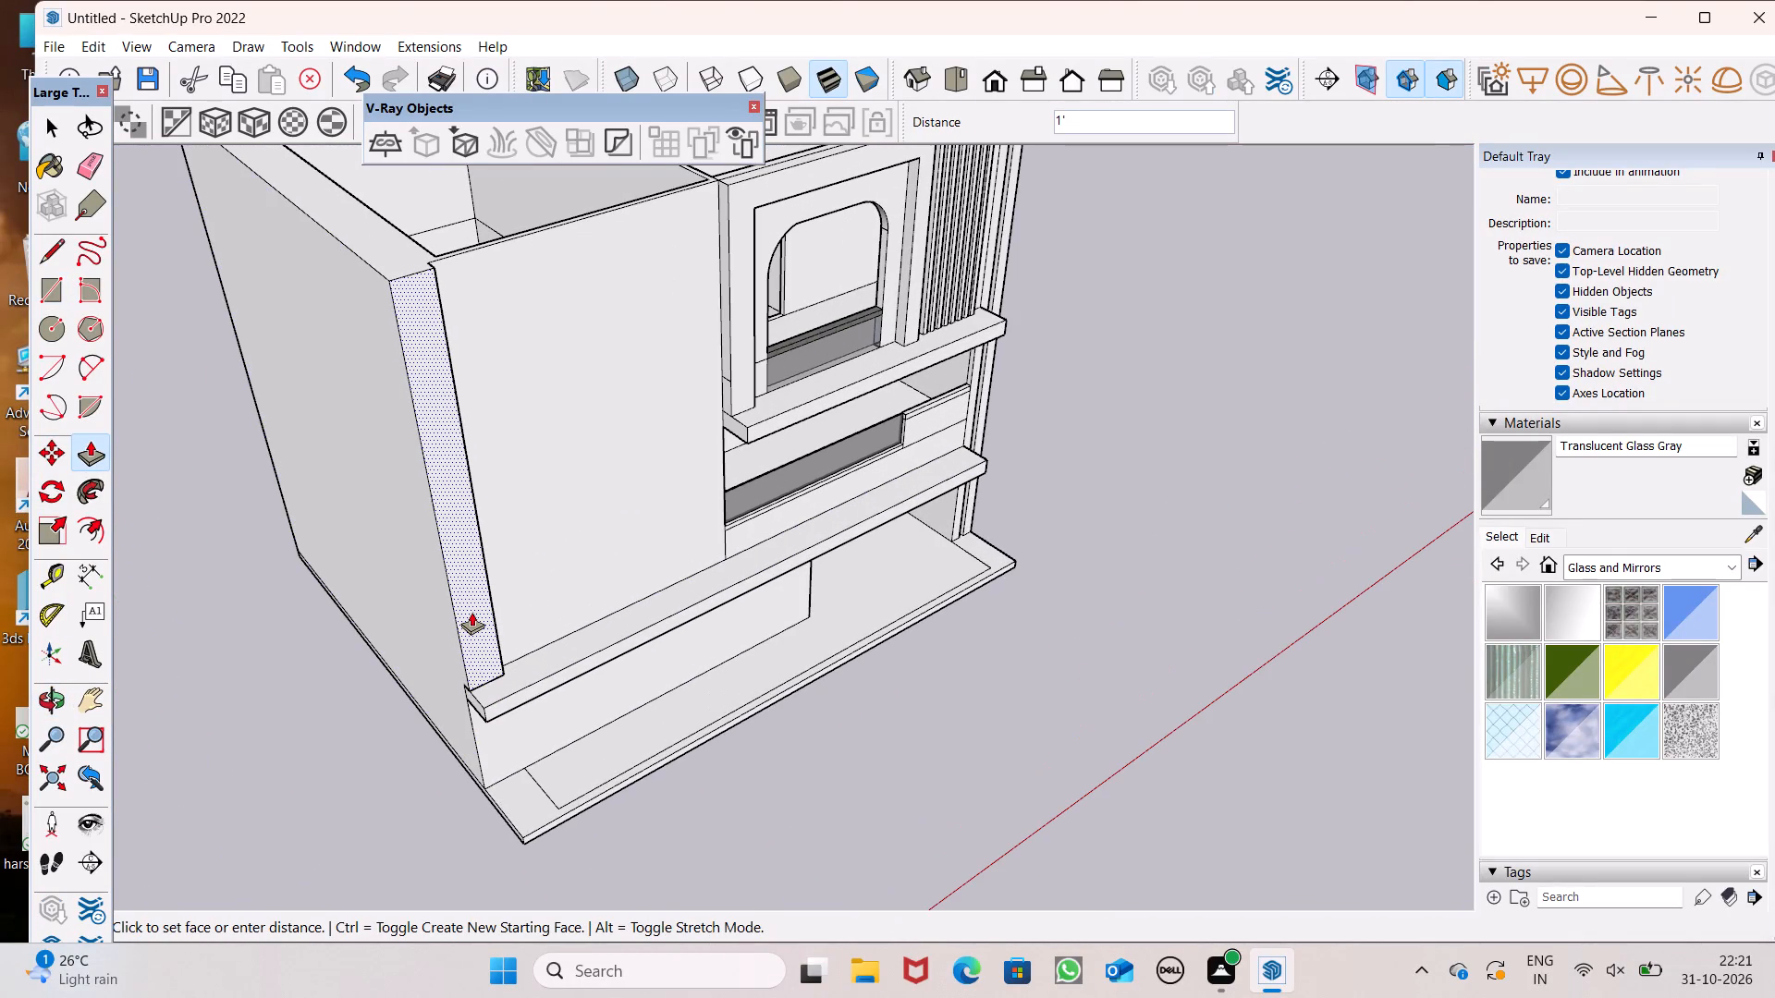
pyautogui.moveTo(471, 612); pyautogui.dragTo(472, 612)
# Push/Pull the same corner strip a further 1' 8 5/16" outward, flush with the lower ledge's front edge.
pyautogui.moveTo(532, 651); pyautogui.dragTo(262, 540, button='middle')
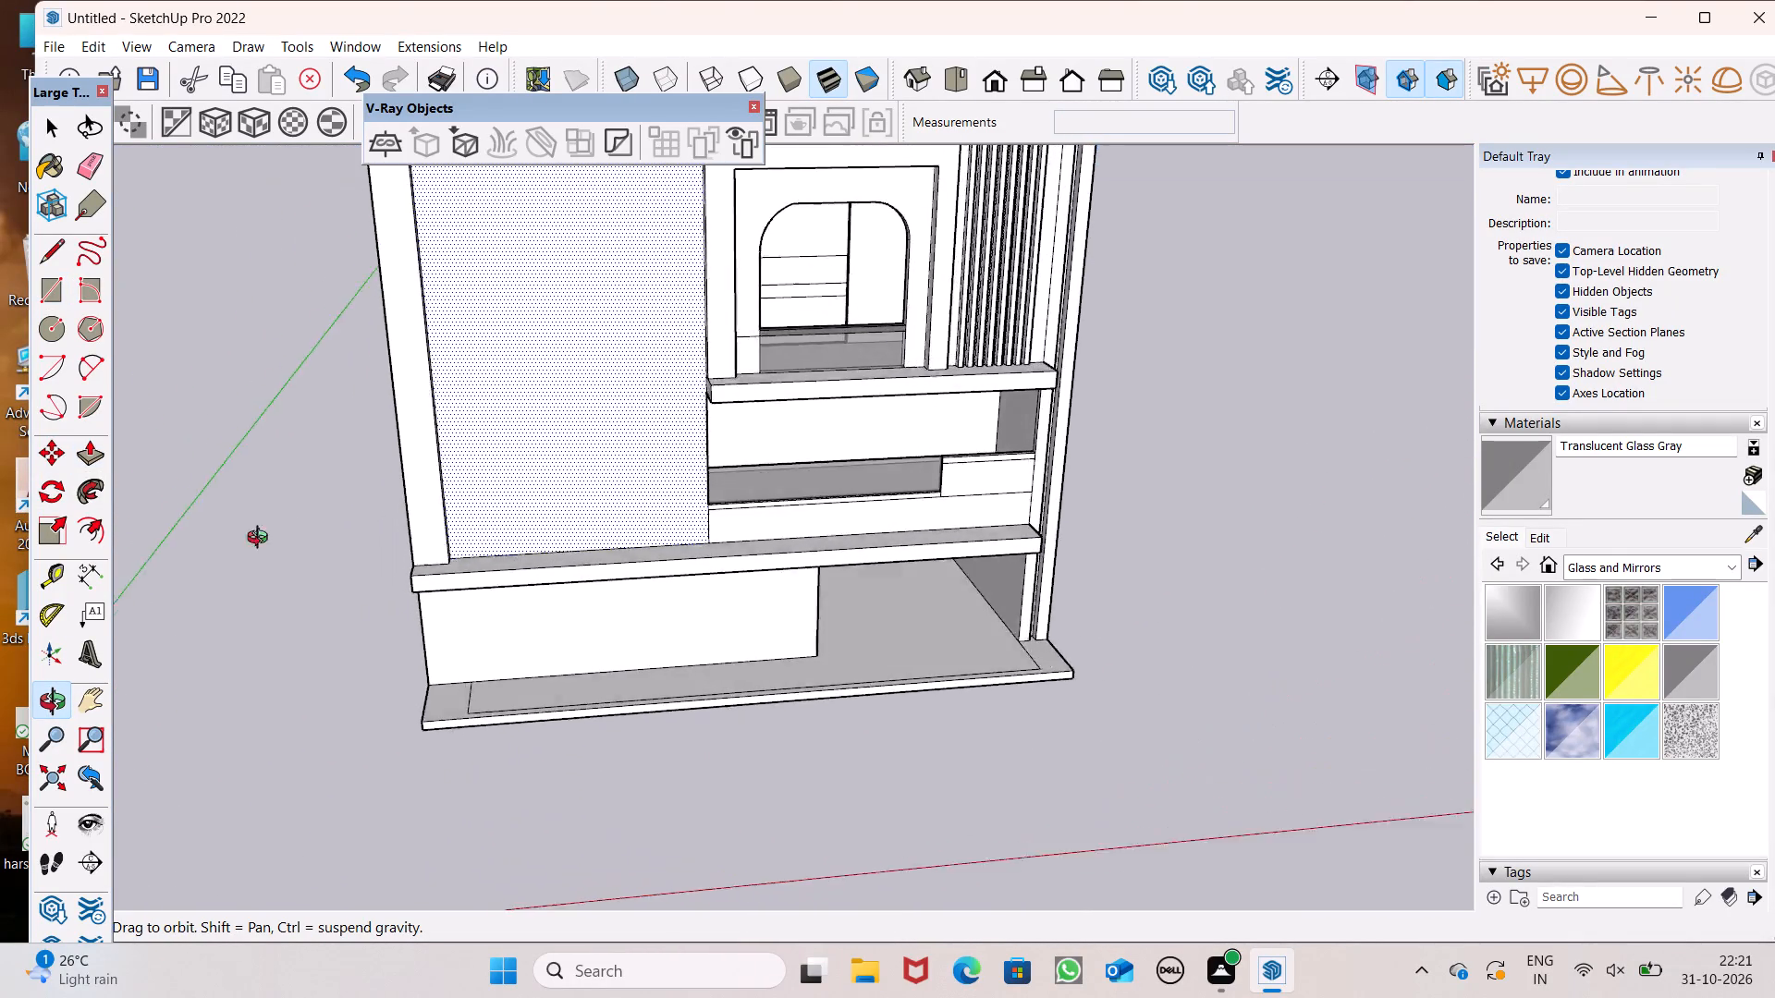
pyautogui.moveTo(262, 540); pyautogui.dragTo(324, 650, button='middle')
pyautogui.scroll(3, 381, 585)
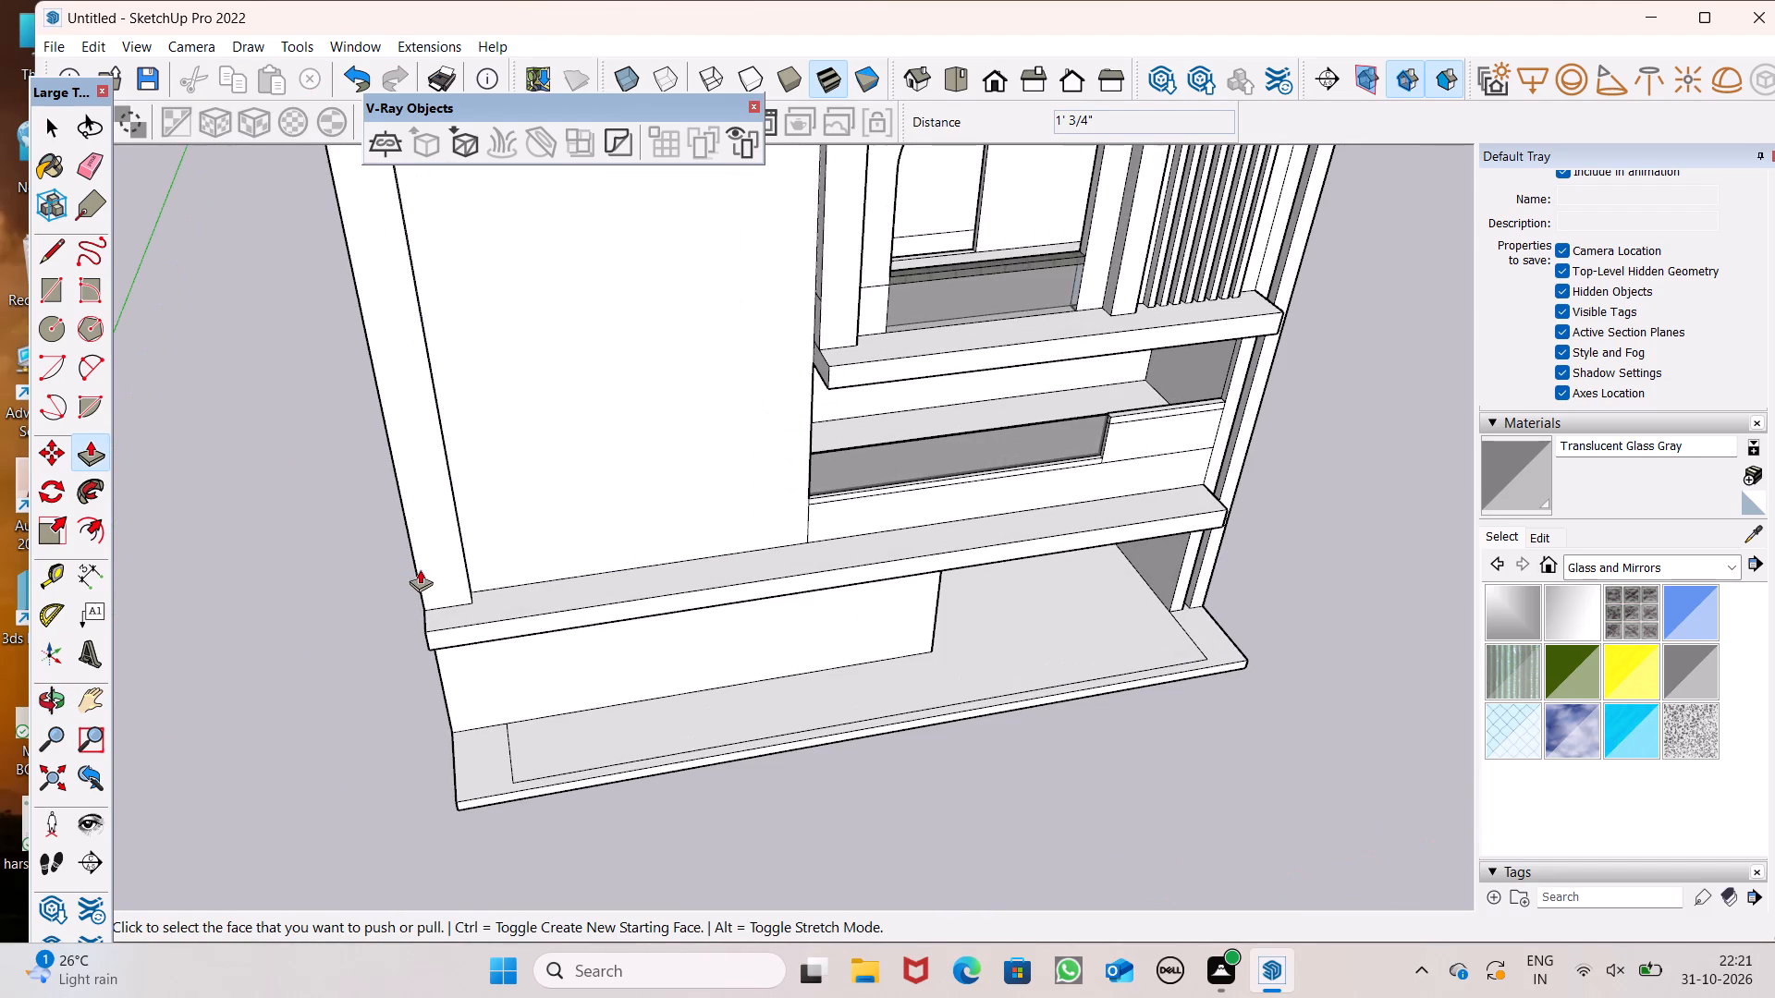
pyautogui.moveTo(435, 570); pyautogui.dragTo(441, 588)
pyautogui.scroll(1, 530, 590)
pyautogui.moveTo(530, 590); pyautogui.dragTo(409, 624, button='middle')
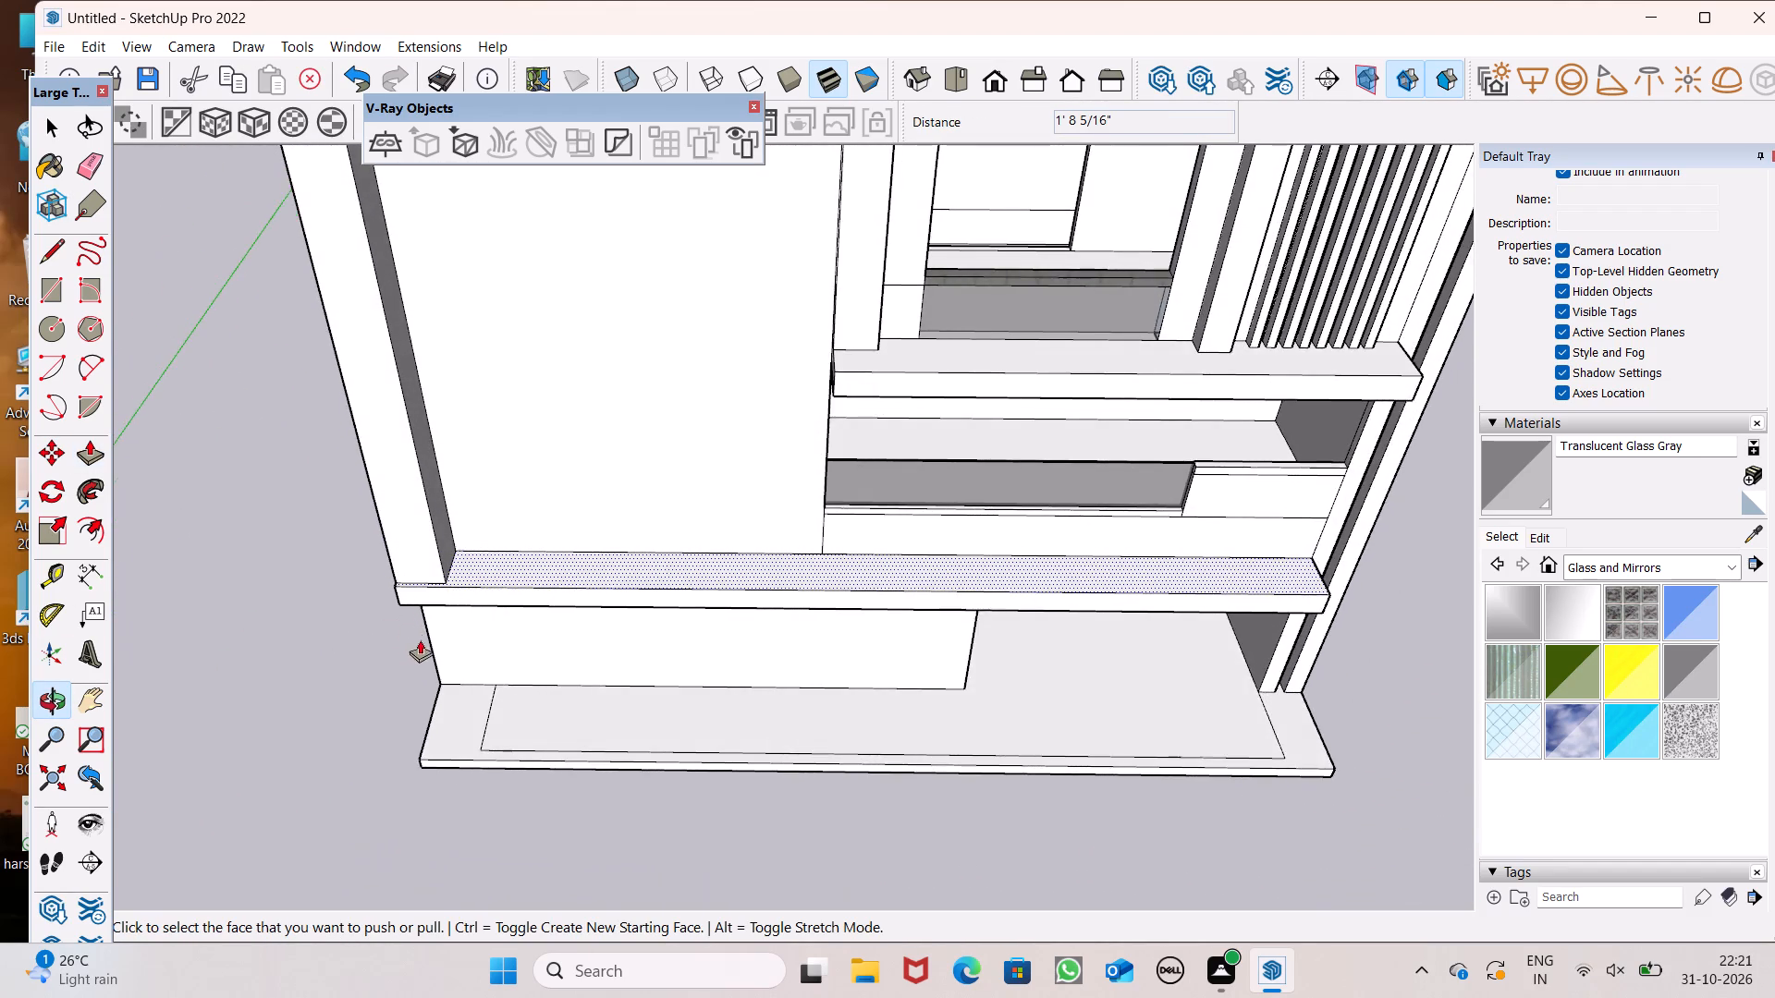
pyautogui.scroll(-5, 430, 660)
pyautogui.scroll(-1, 376, 517)
pyautogui.press('space')
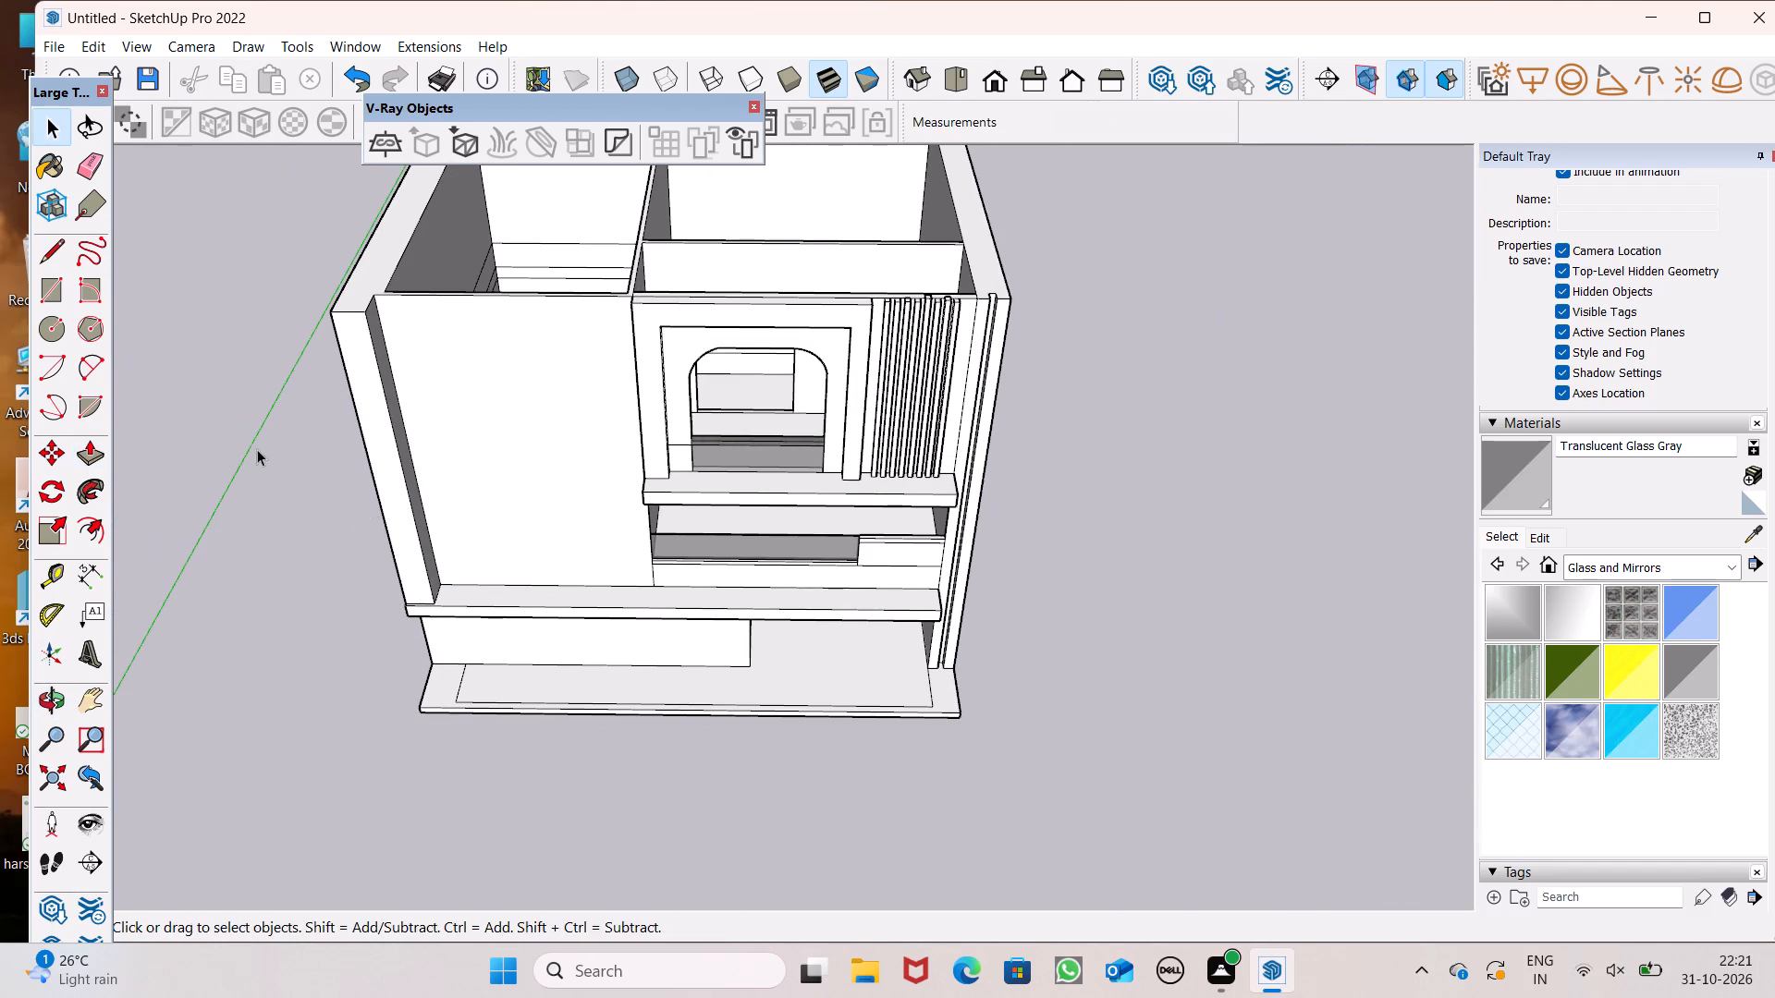
# Draw a full-height rectangular strip about 4 15/16" wide and 32' 5" tall on the corner pillar's front face, above the lower ledge.
pyautogui.click(60, 297)
pyautogui.moveTo(383, 353); pyautogui.dragTo(464, 234, button='middle')
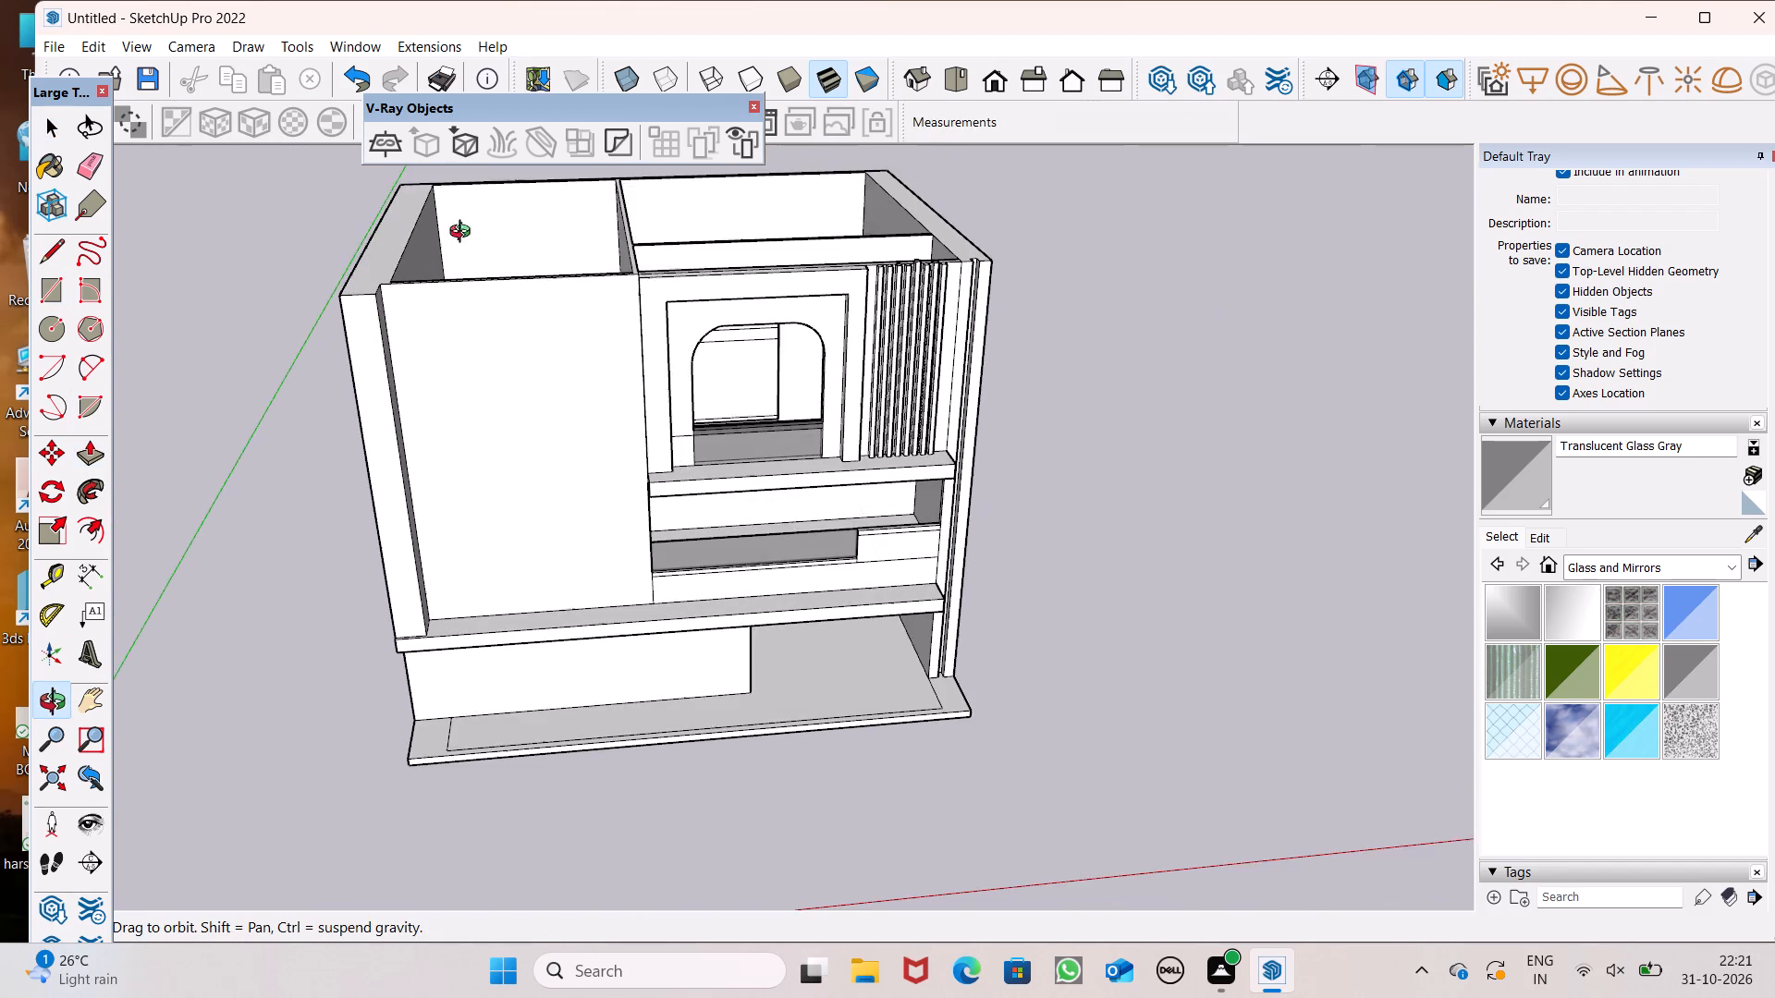
pyautogui.moveTo(464, 234); pyautogui.dragTo(465, 234, button='middle')
pyautogui.scroll(6, 463, 233)
pyautogui.scroll(-4, 410, 279)
pyautogui.scroll(5, 256, 407)
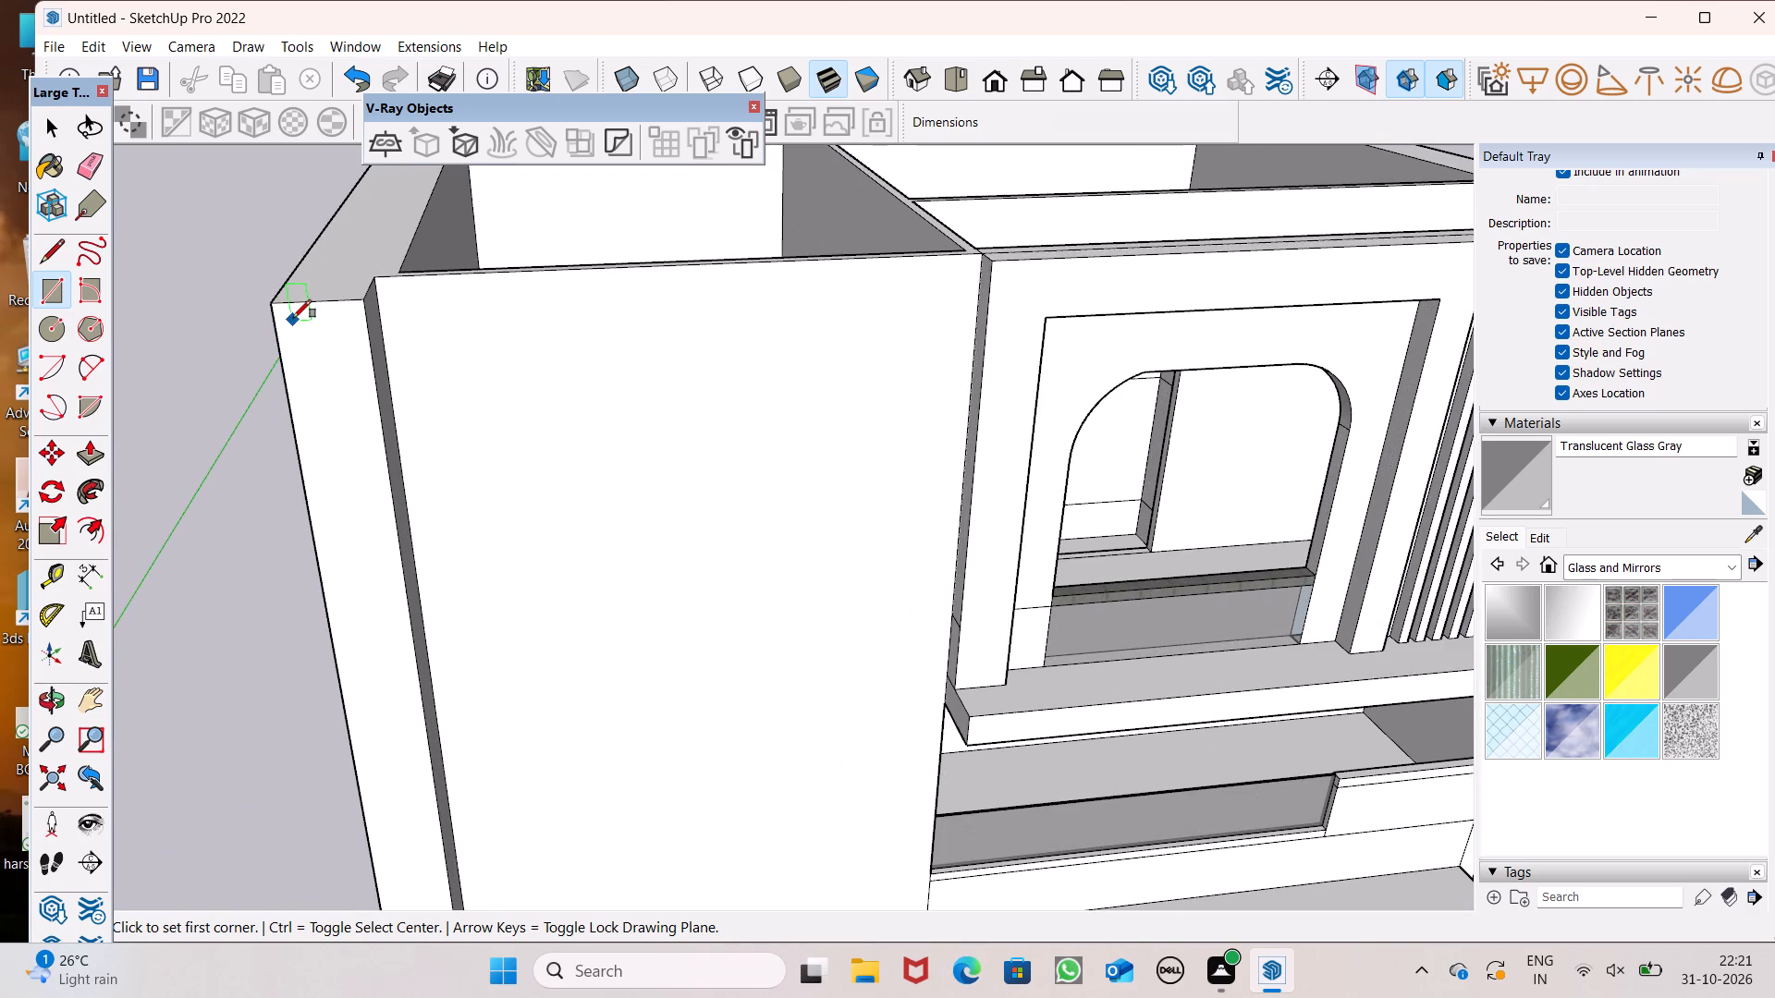
pyautogui.moveTo(300, 317); pyautogui.dragTo(409, 189, button='middle')
pyautogui.scroll(-2, 410, 237)
pyautogui.moveTo(410, 246); pyautogui.dragTo(375, 237, button='middle')
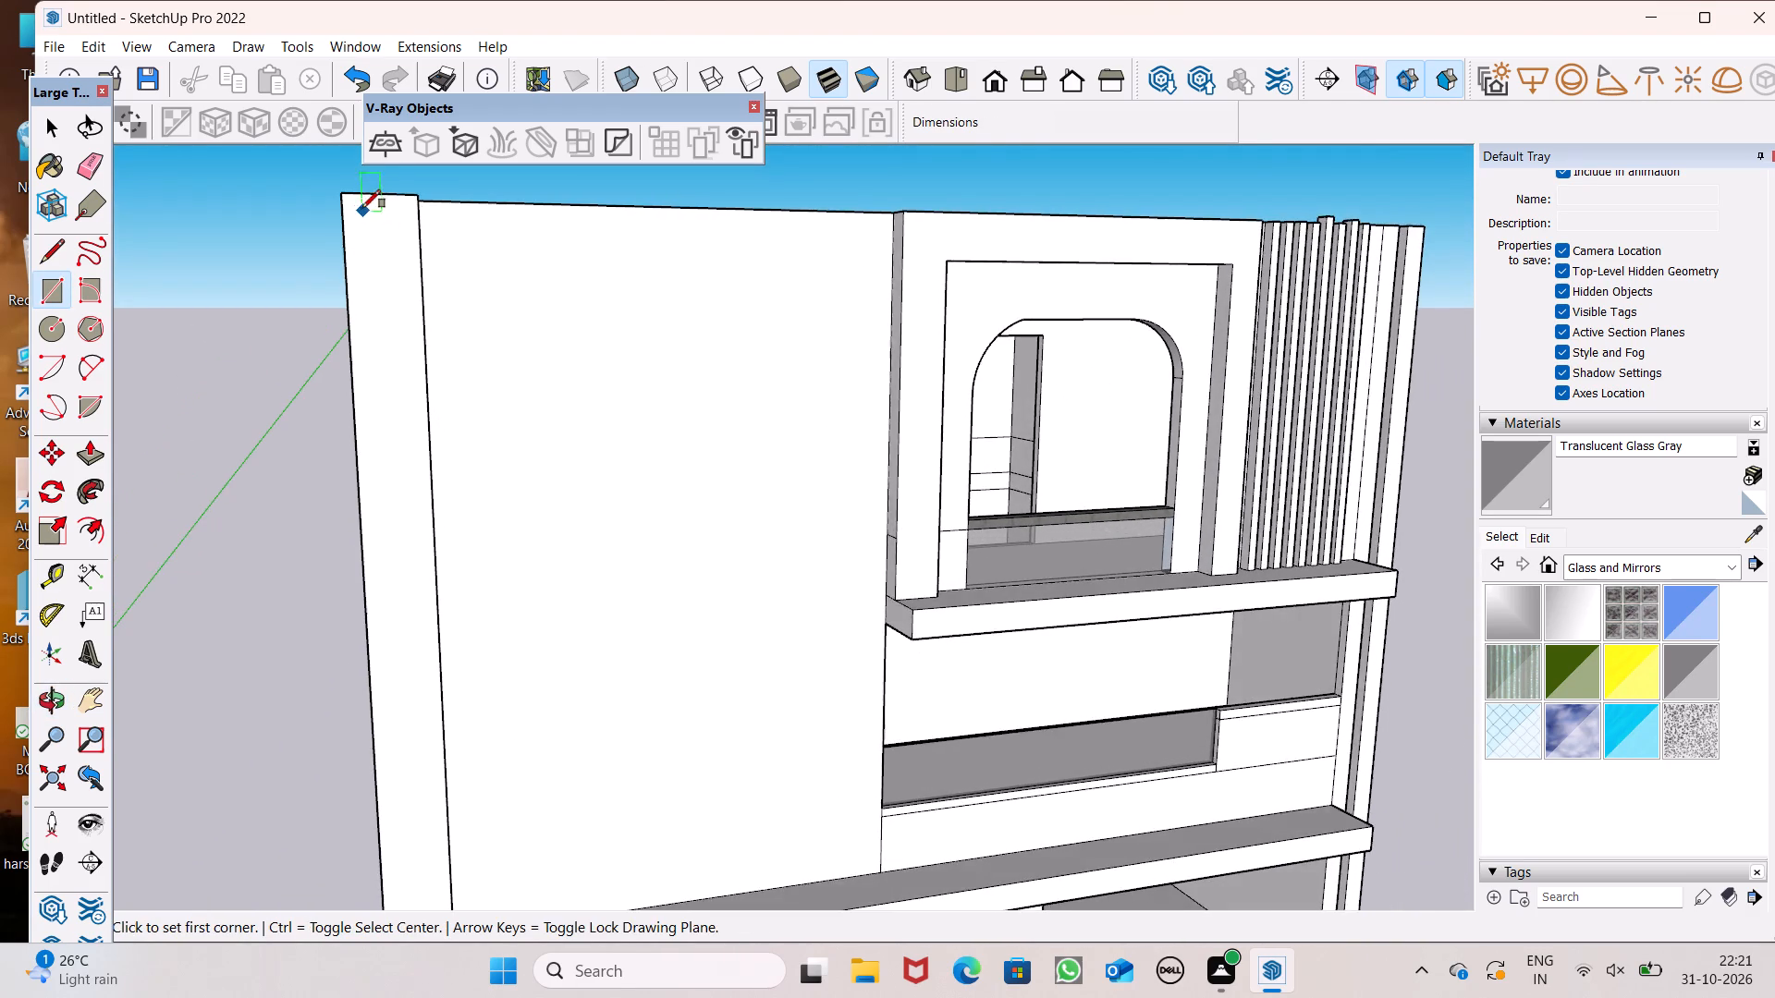
pyautogui.scroll(7, 360, 204)
pyautogui.moveTo(371, 189); pyautogui.dragTo(384, 189)
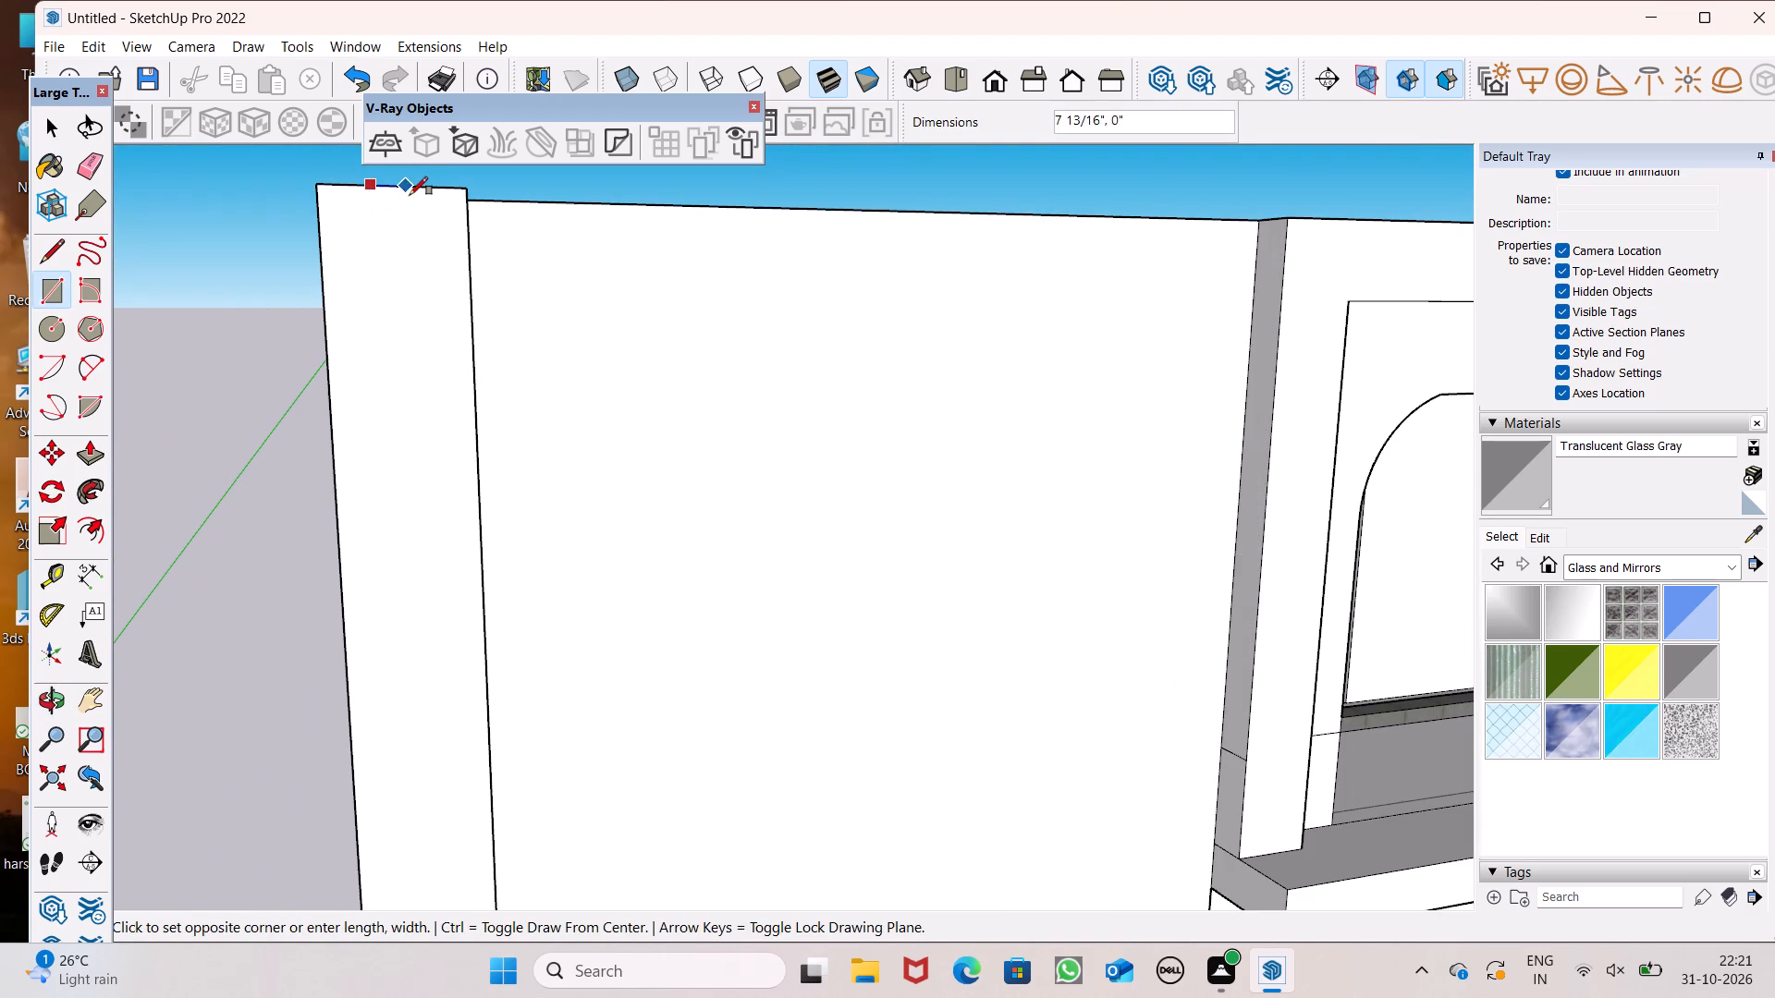
pyautogui.scroll(-5, 408, 204)
pyautogui.scroll(-9, 402, 305)
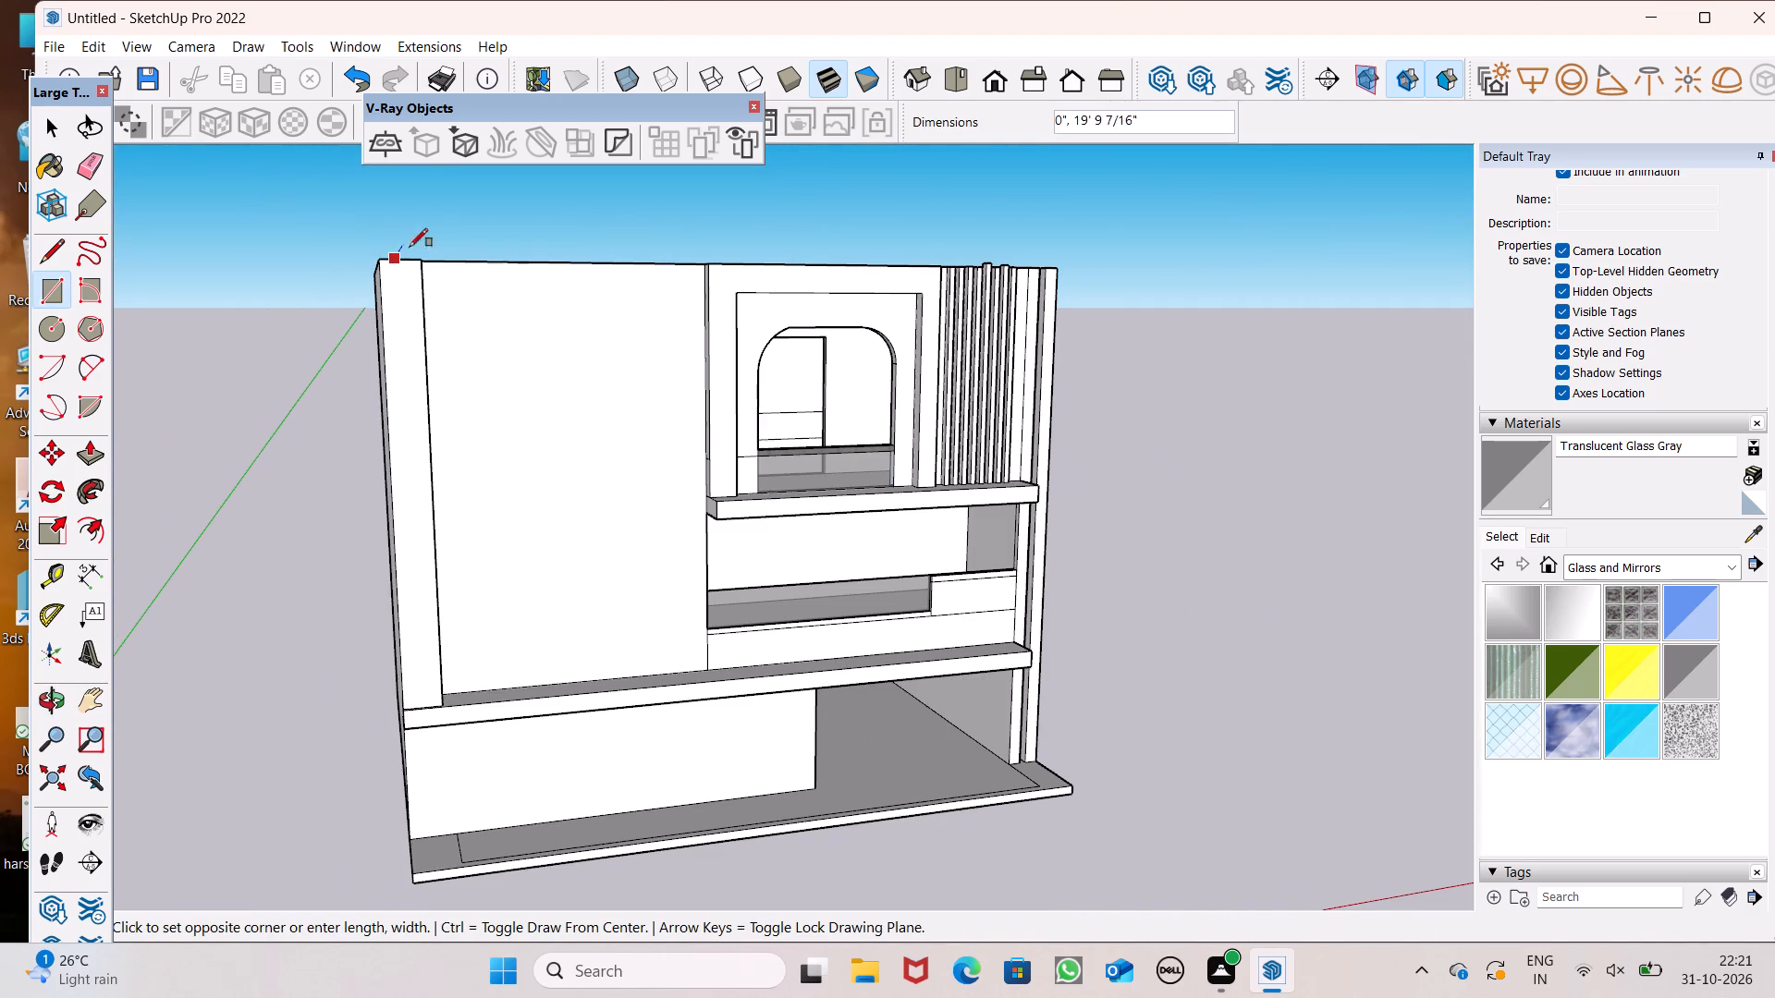
pyautogui.scroll(12, 422, 253)
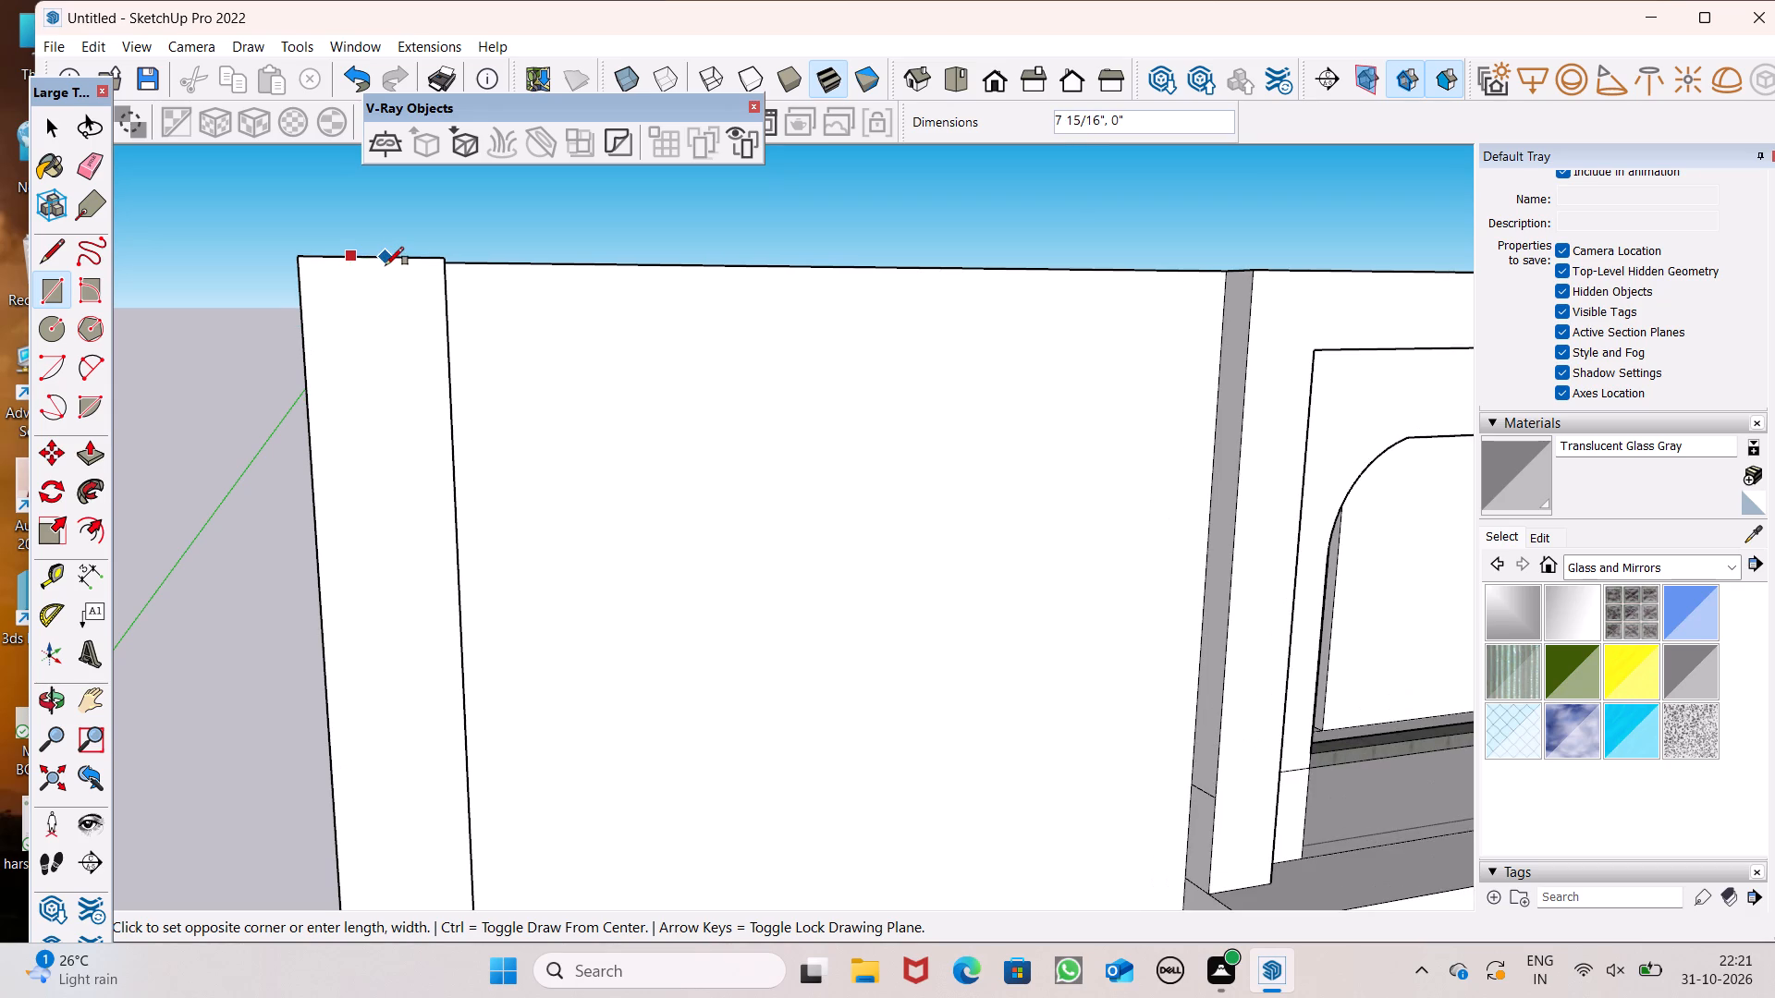
pyautogui.click(386, 265)
pyautogui.scroll(-12, 402, 361)
pyautogui.scroll(-2, 409, 500)
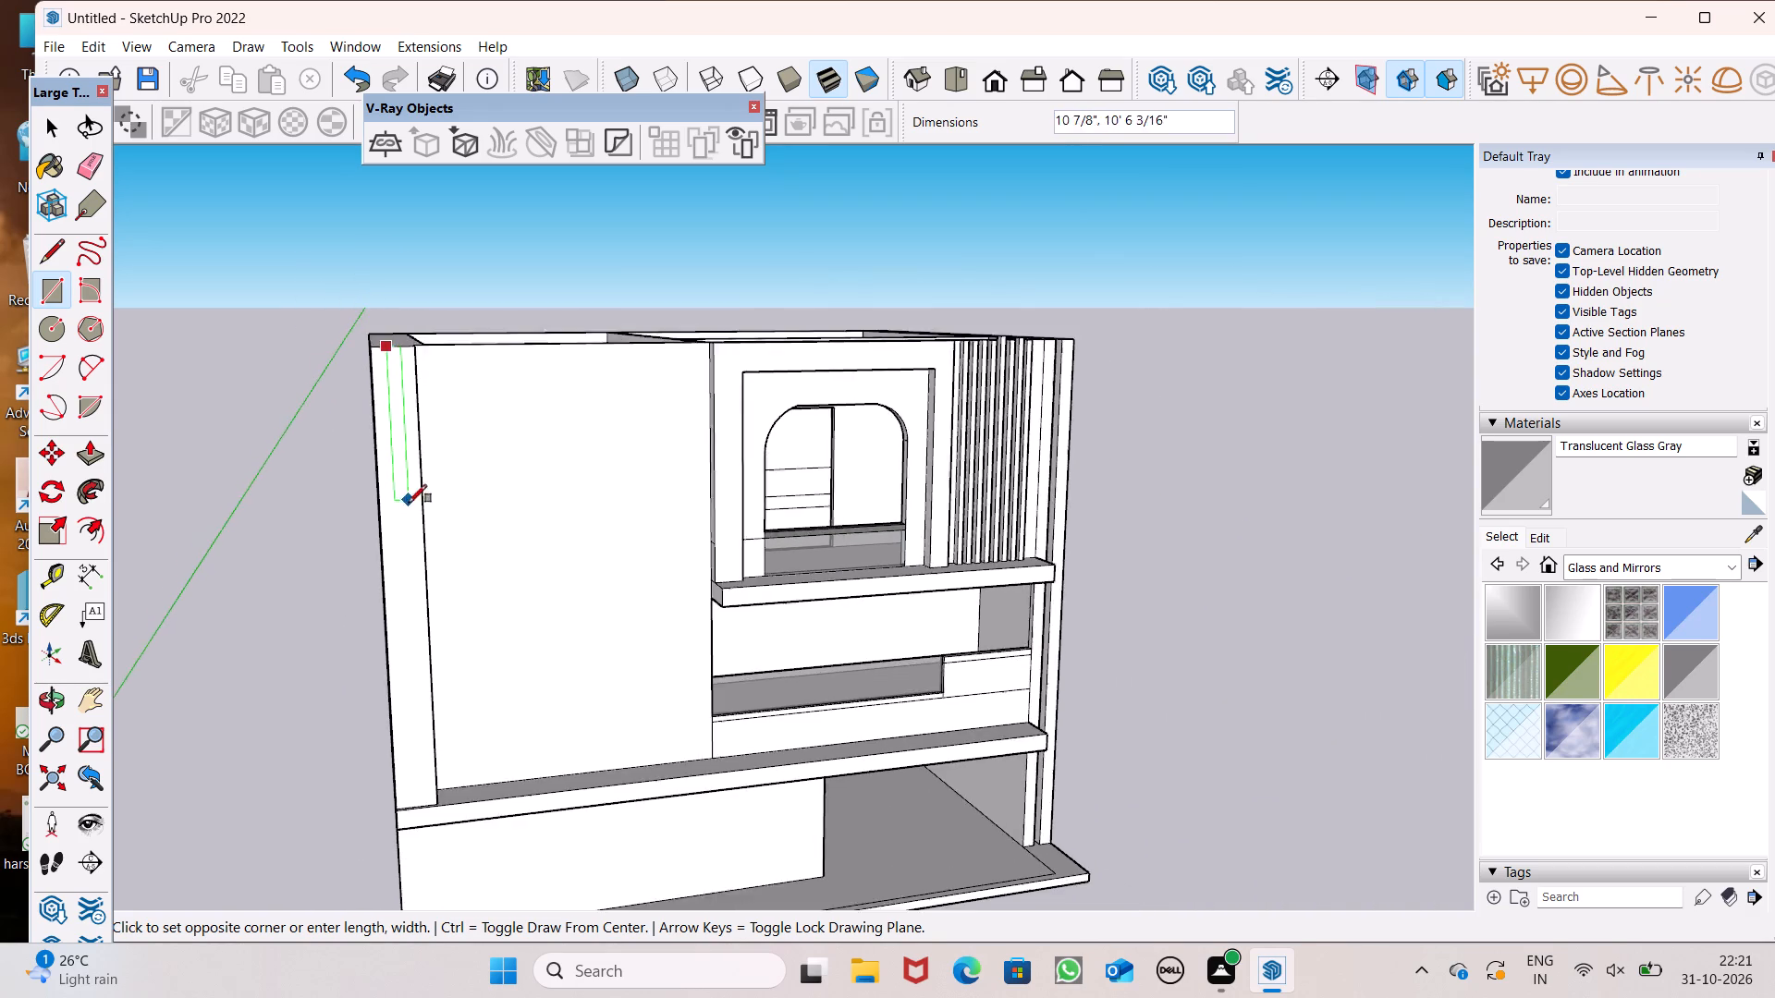
pyautogui.scroll(-3, 409, 503)
pyautogui.scroll(11, 417, 724)
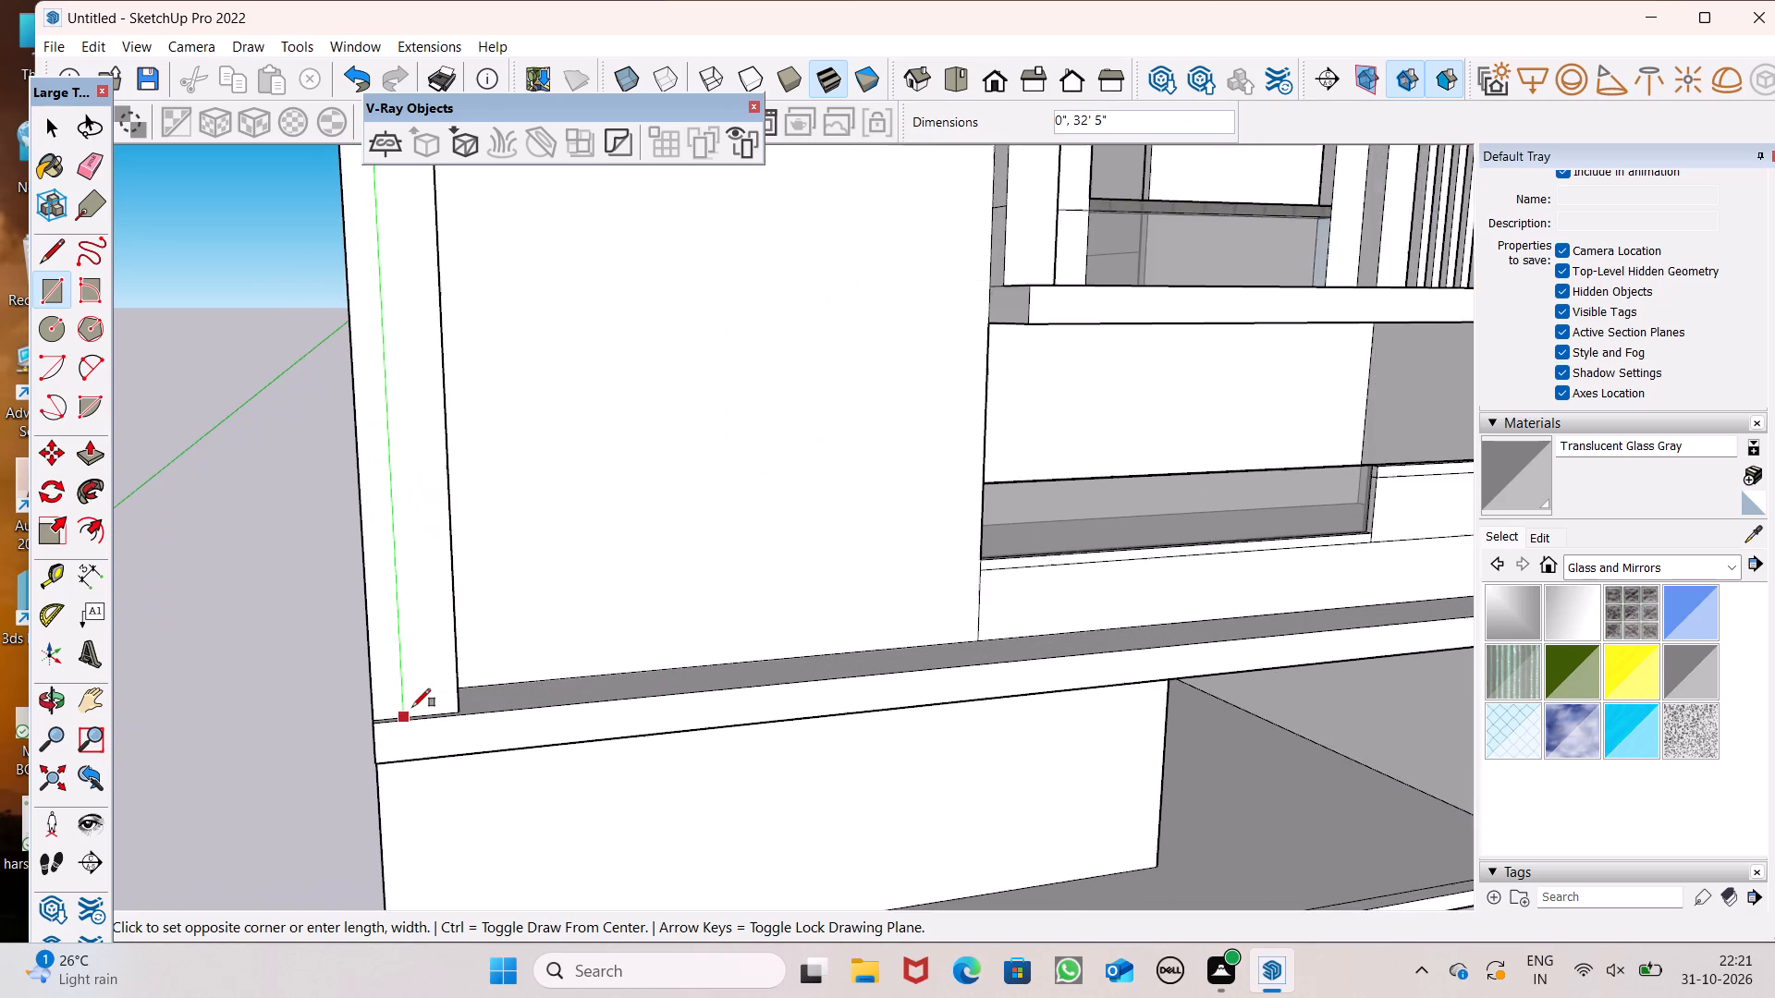
pyautogui.scroll(11, 412, 707)
pyautogui.click(411, 731)
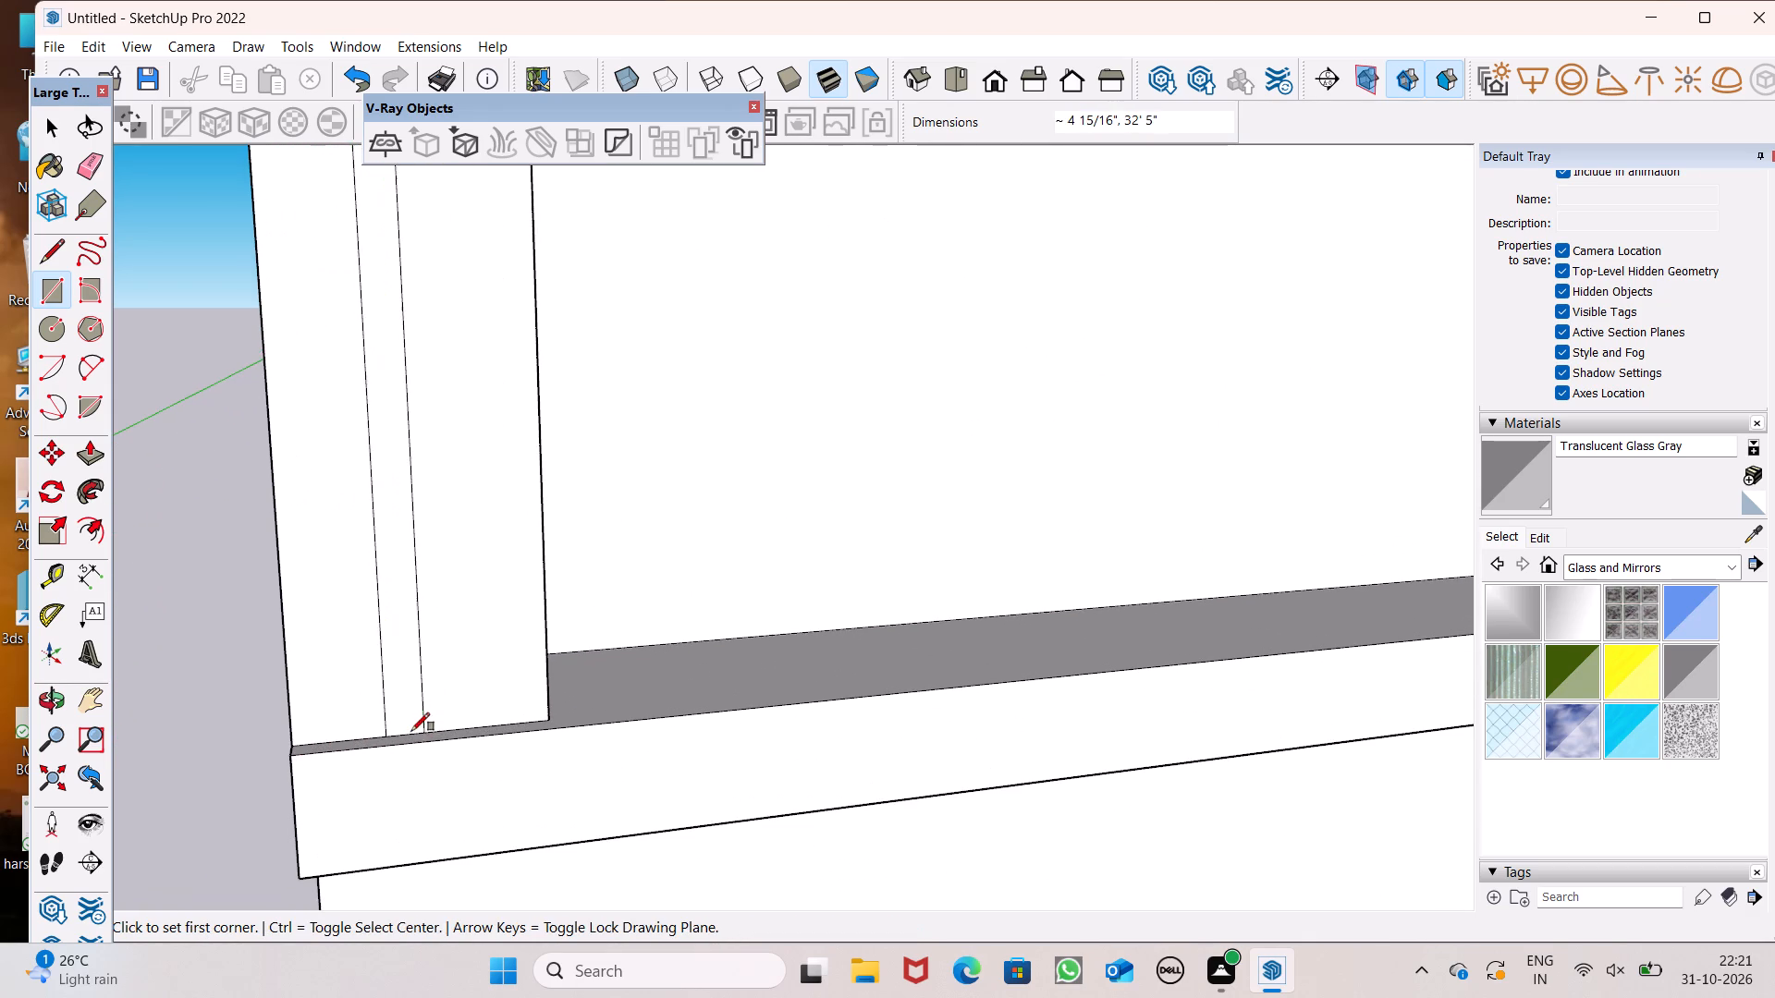
# Move the narrow strip on the corner pillar's front face about 2" sideways toward the blank front wall.
pyautogui.scroll(-8, 422, 740)
pyautogui.scroll(-6, 447, 641)
pyautogui.press('space')
pyautogui.scroll(-6, 318, 497)
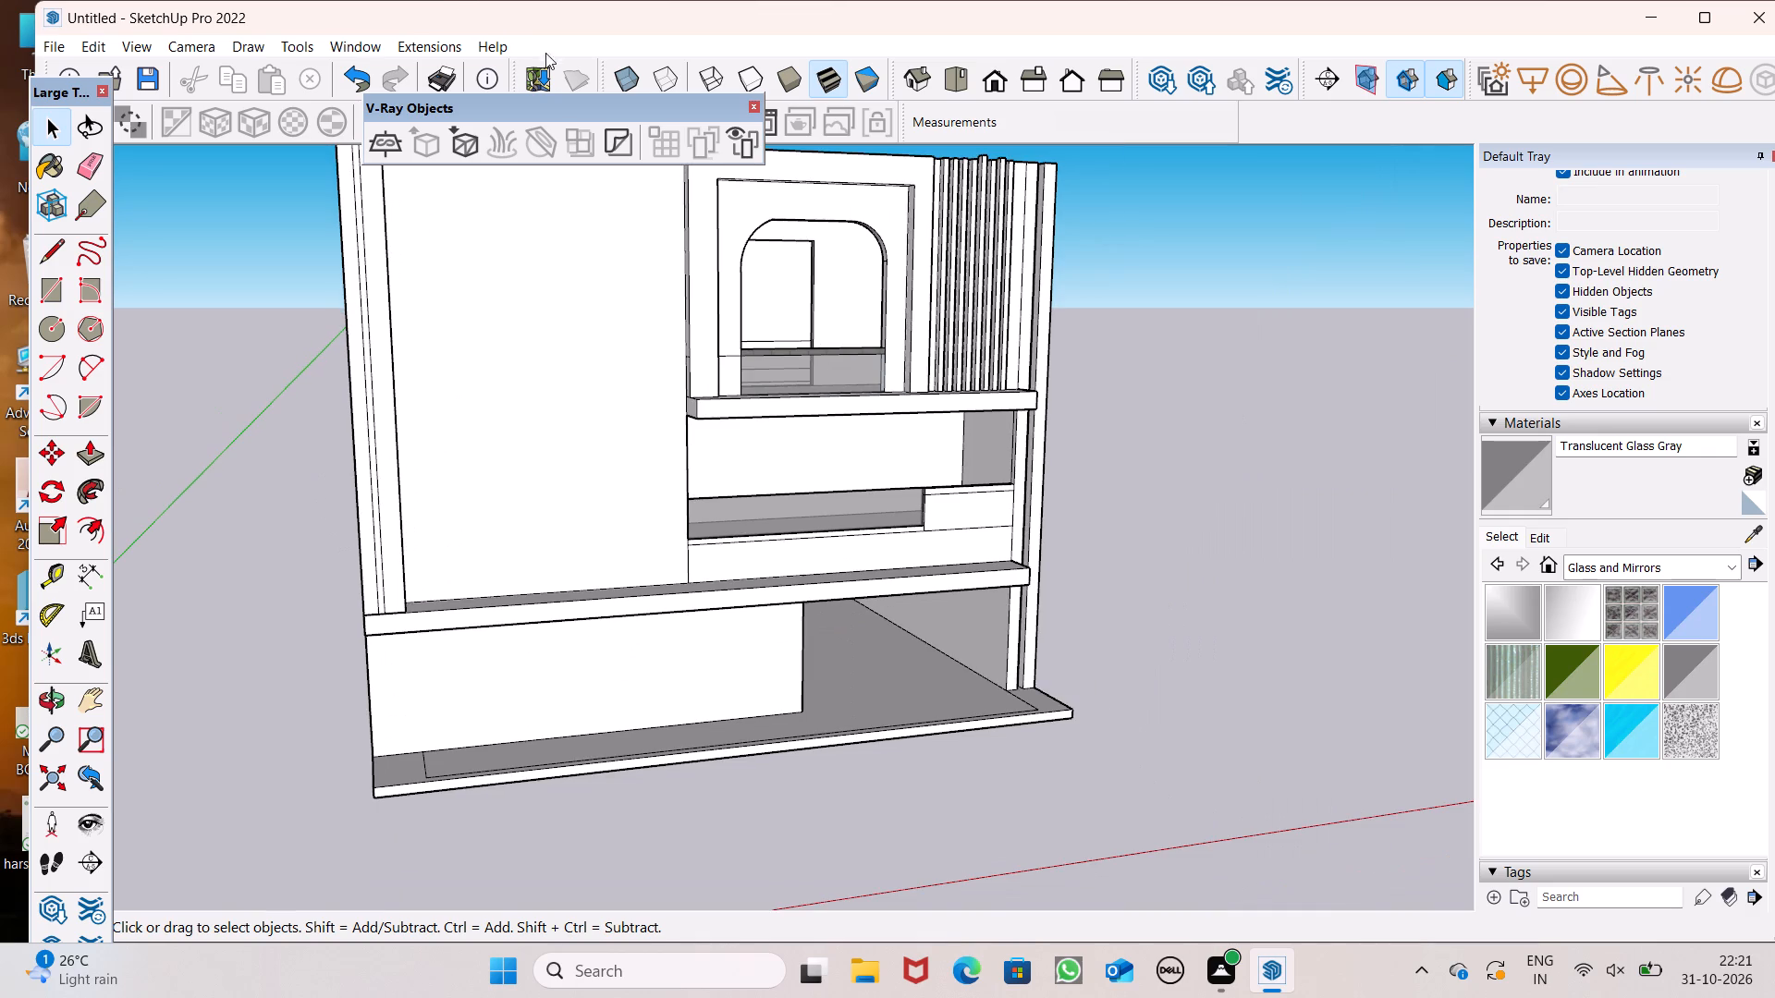
pyautogui.scroll(-5, 556, 128)
pyautogui.scroll(-4, 513, 418)
pyautogui.scroll(8, 430, 217)
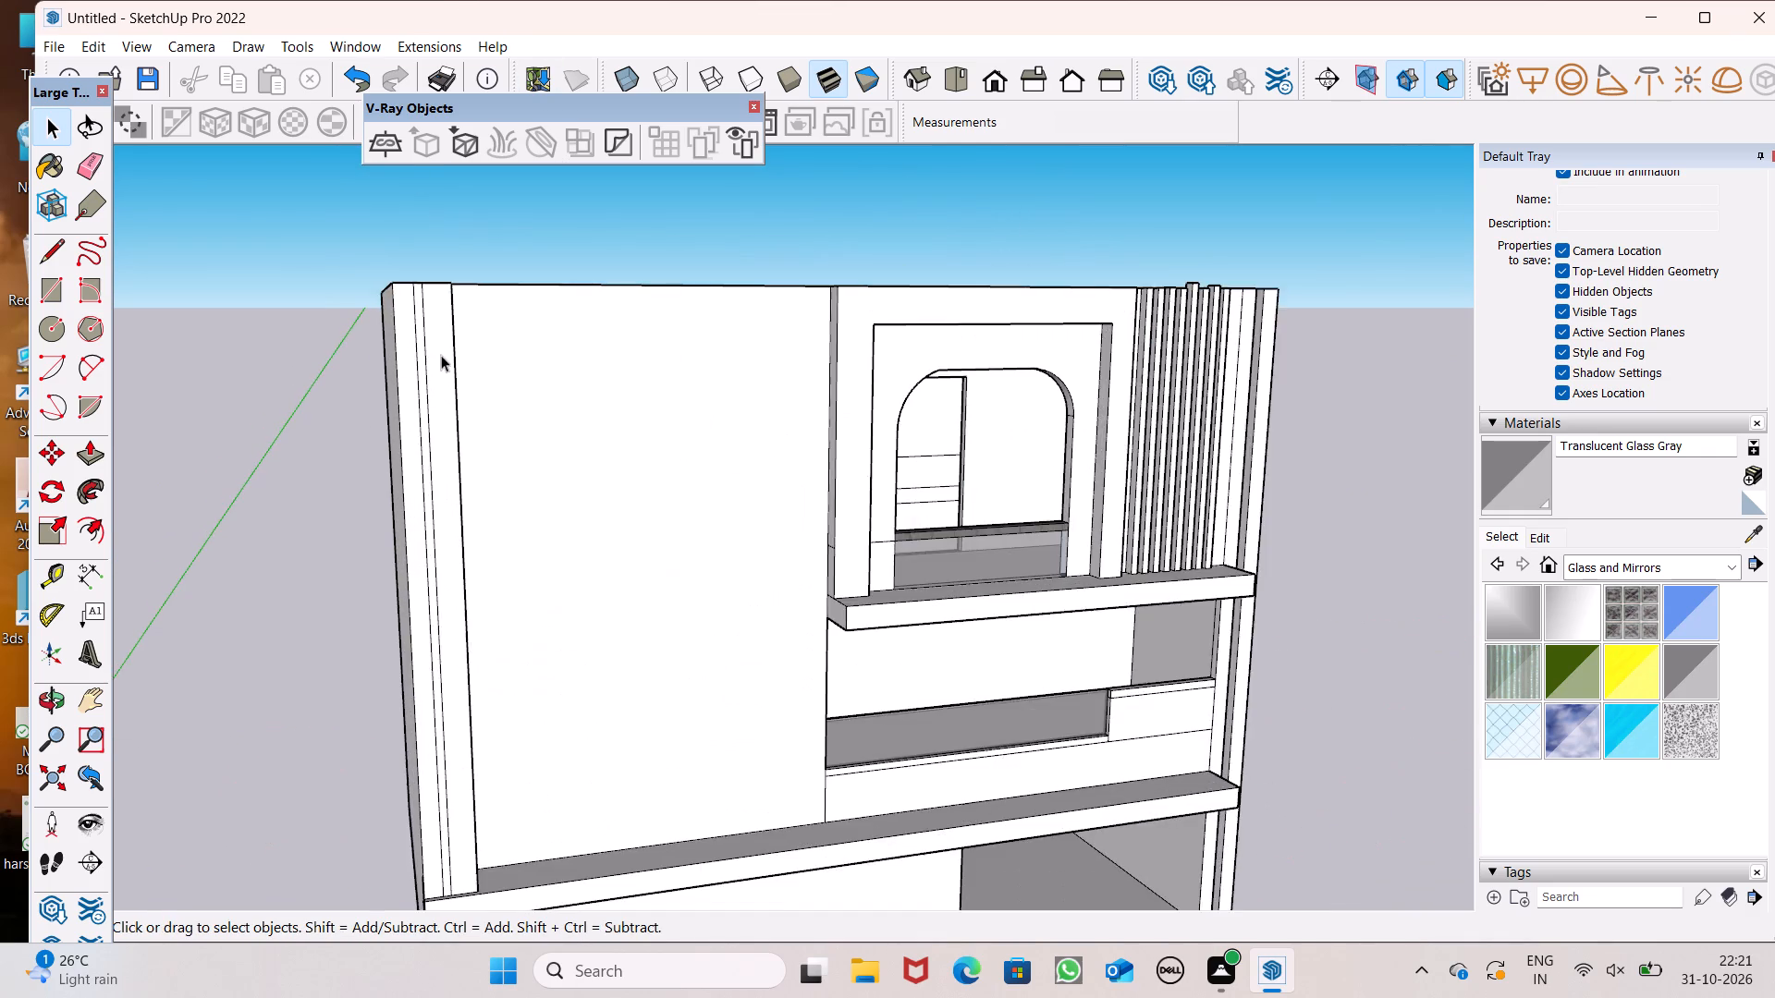
pyautogui.scroll(8, 441, 359)
pyautogui.scroll(7, 417, 184)
pyautogui.scroll(-5, 422, 233)
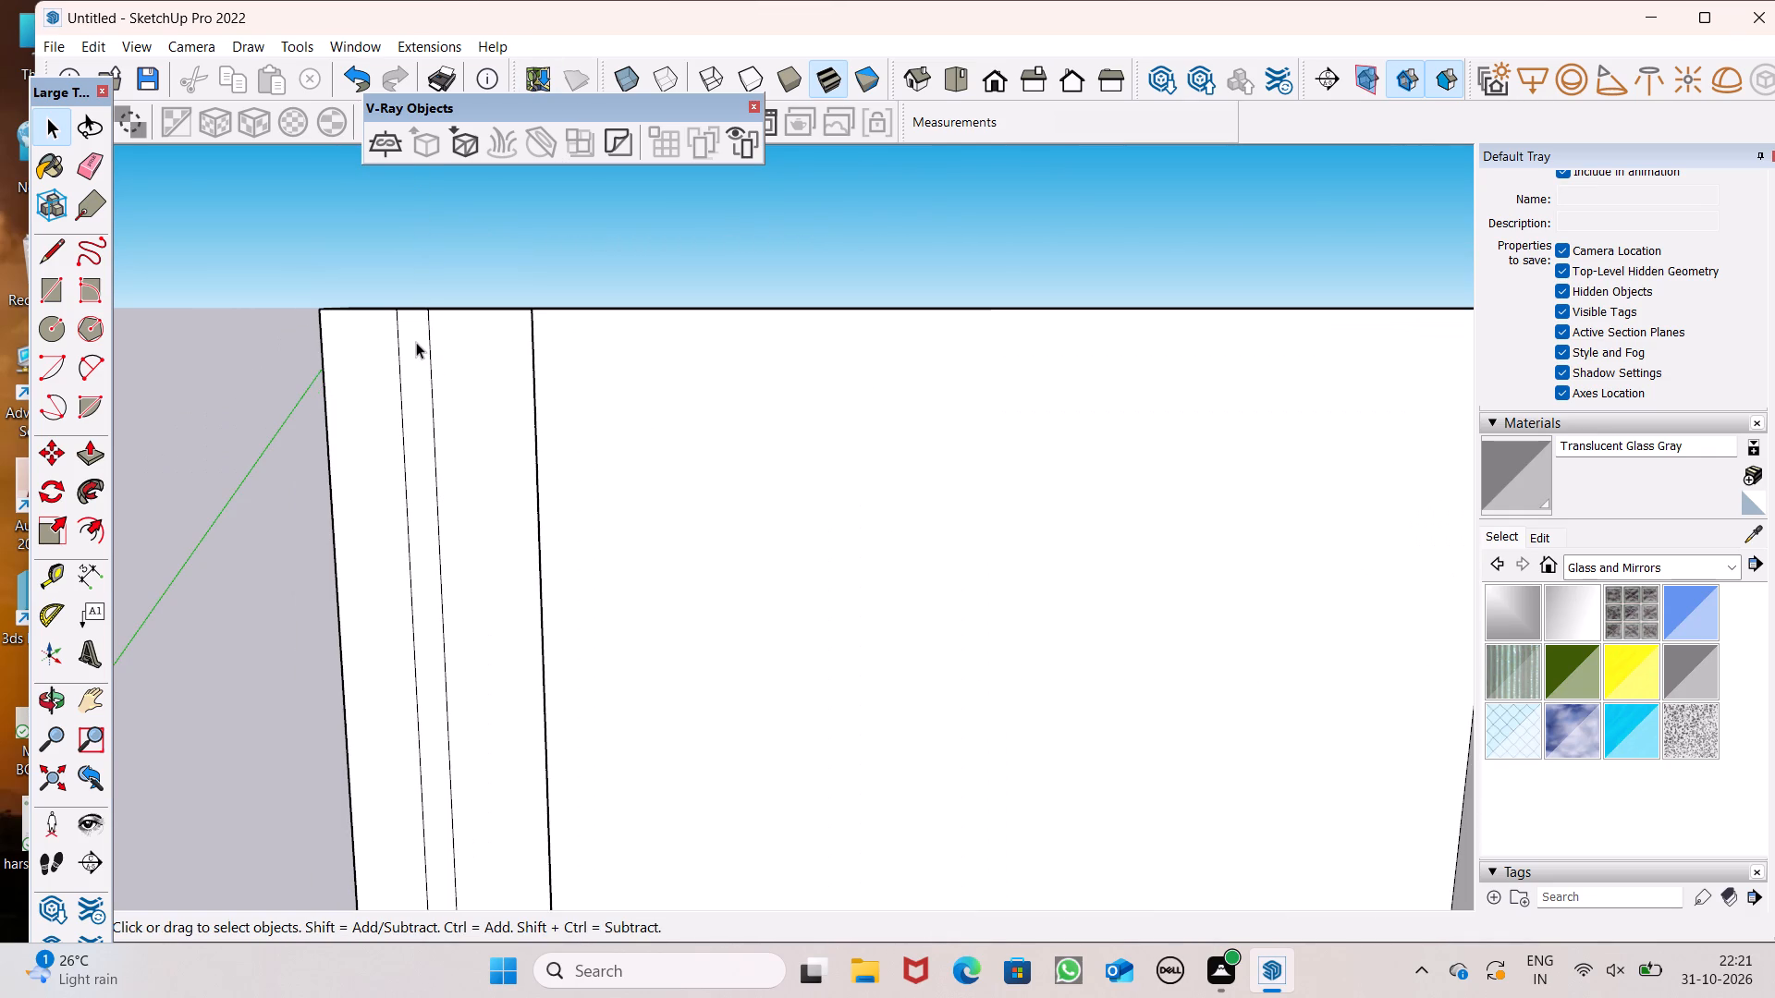
pyautogui.click(416, 341)
pyautogui.click(416, 341)
pyautogui.press('m')
pyautogui.press('Return')
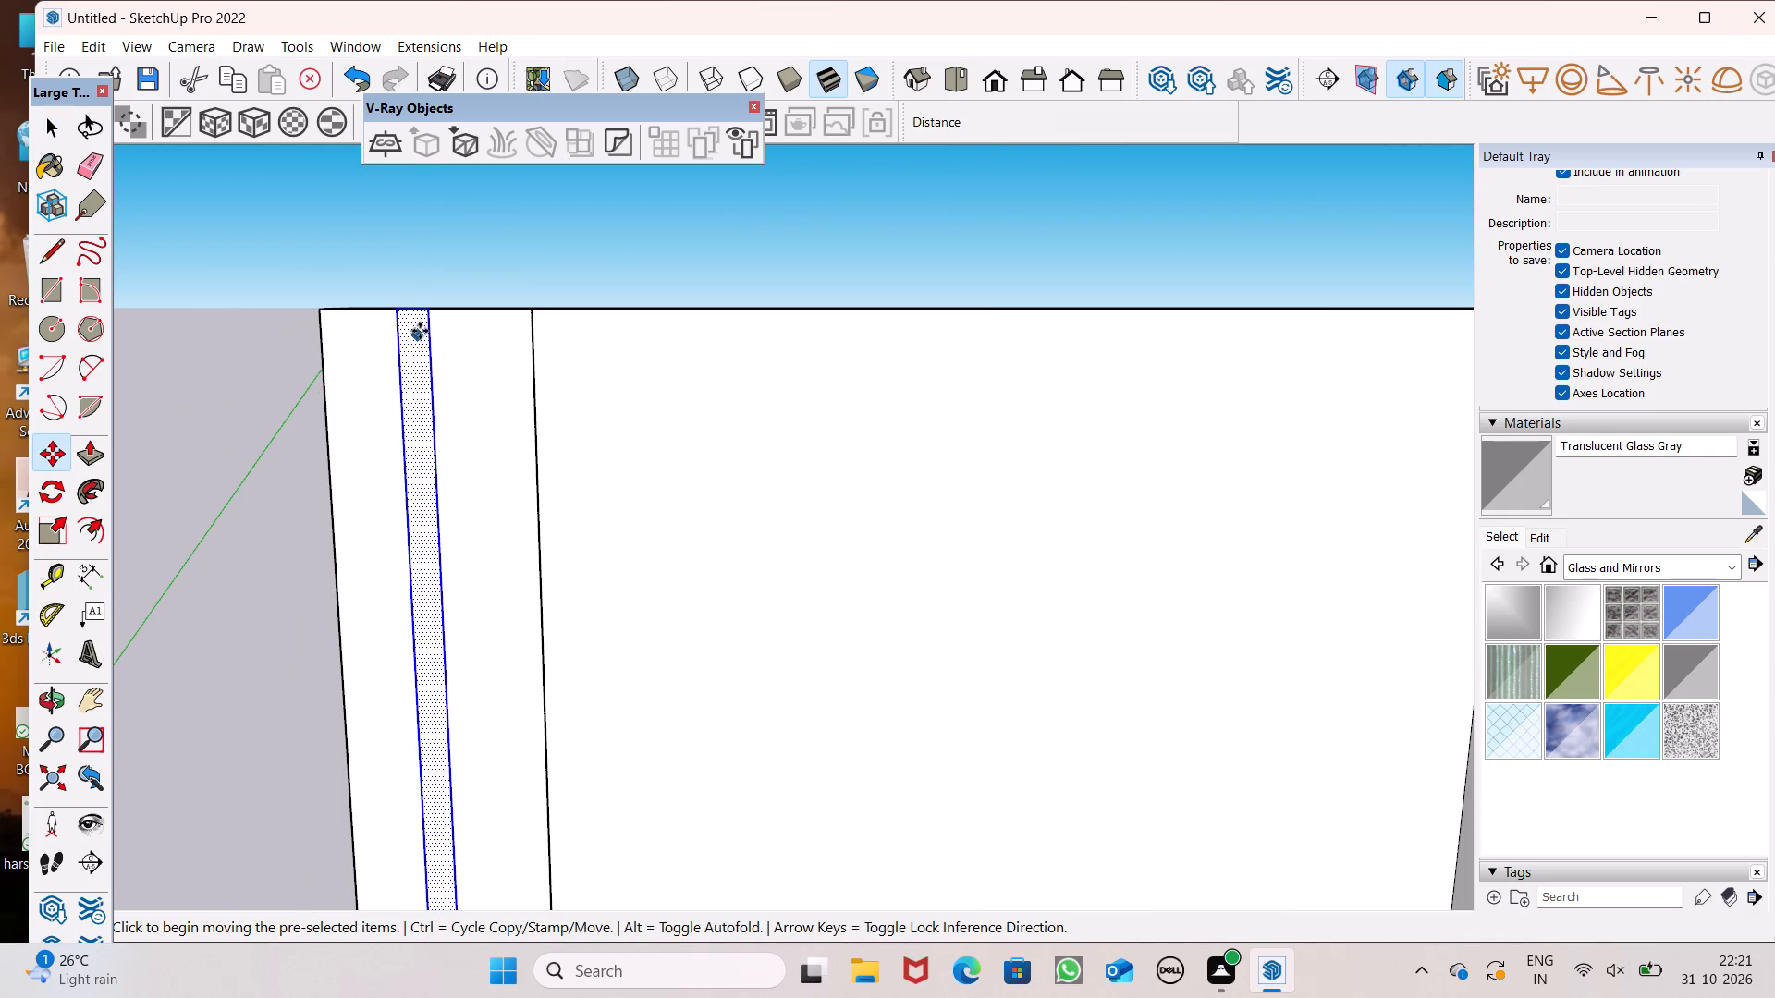
pyautogui.moveTo(412, 341); pyautogui.dragTo(425, 341)
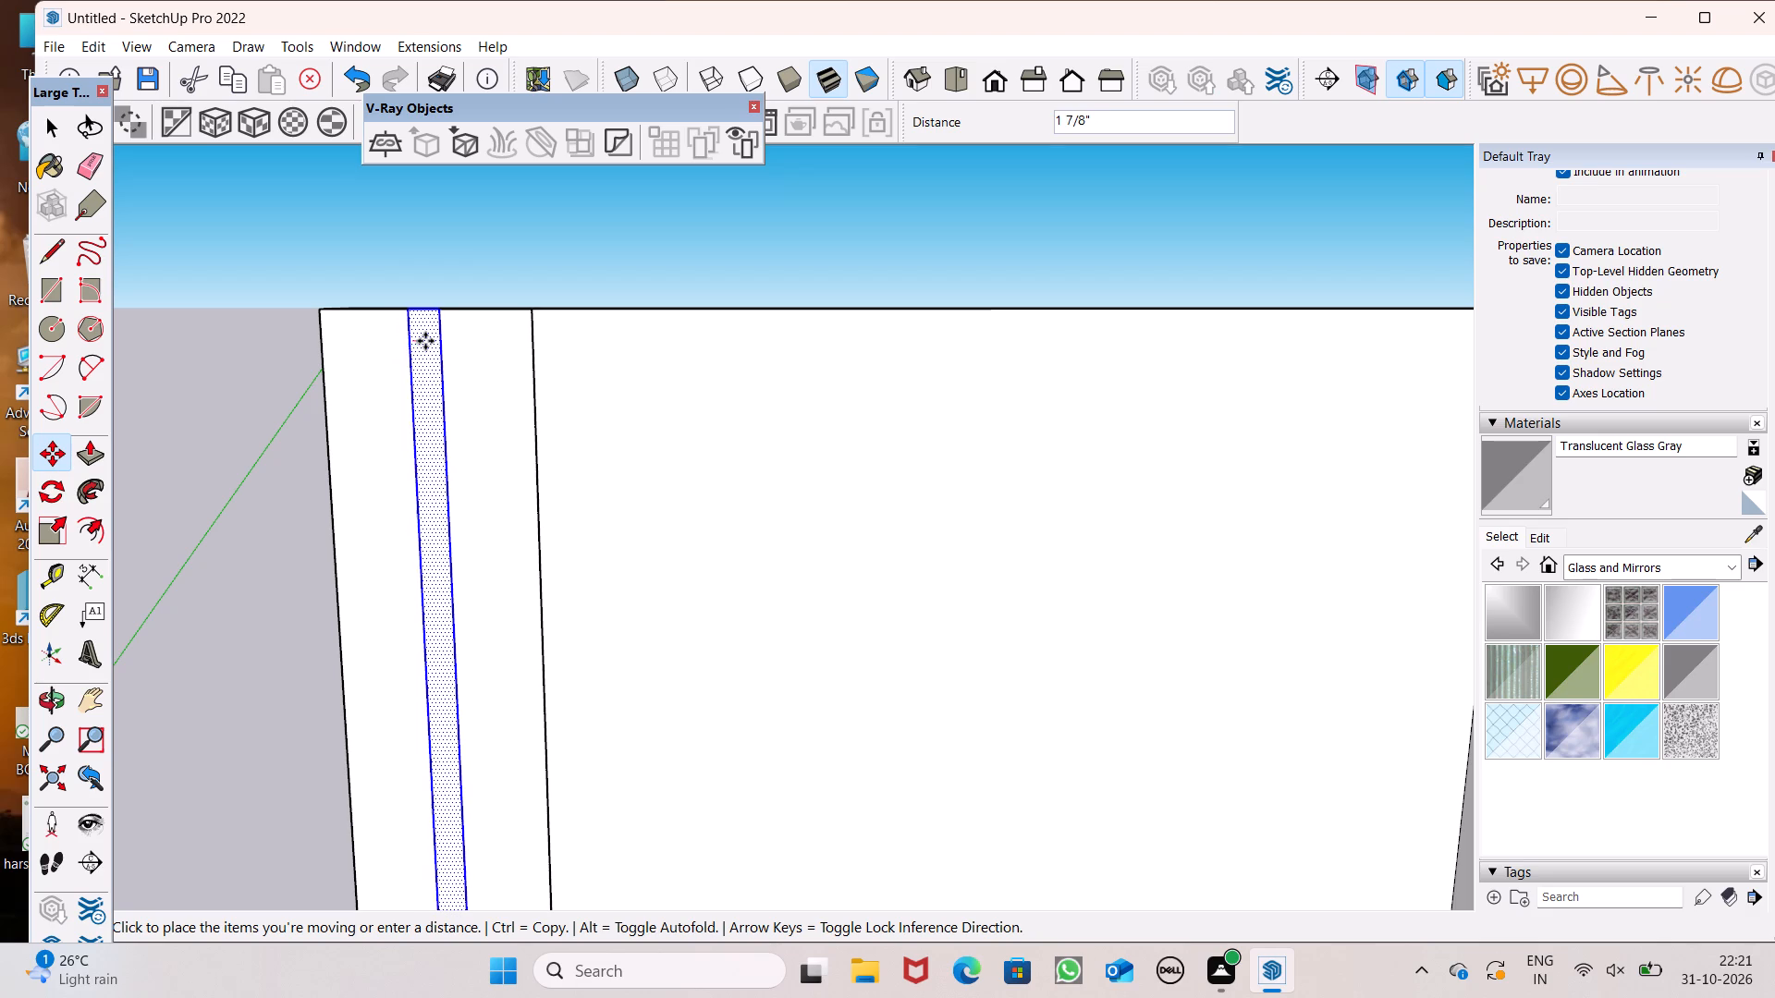
pyautogui.moveTo(425, 341); pyautogui.dragTo(427, 341)
pyautogui.press('space')
pyautogui.click(349, 246)
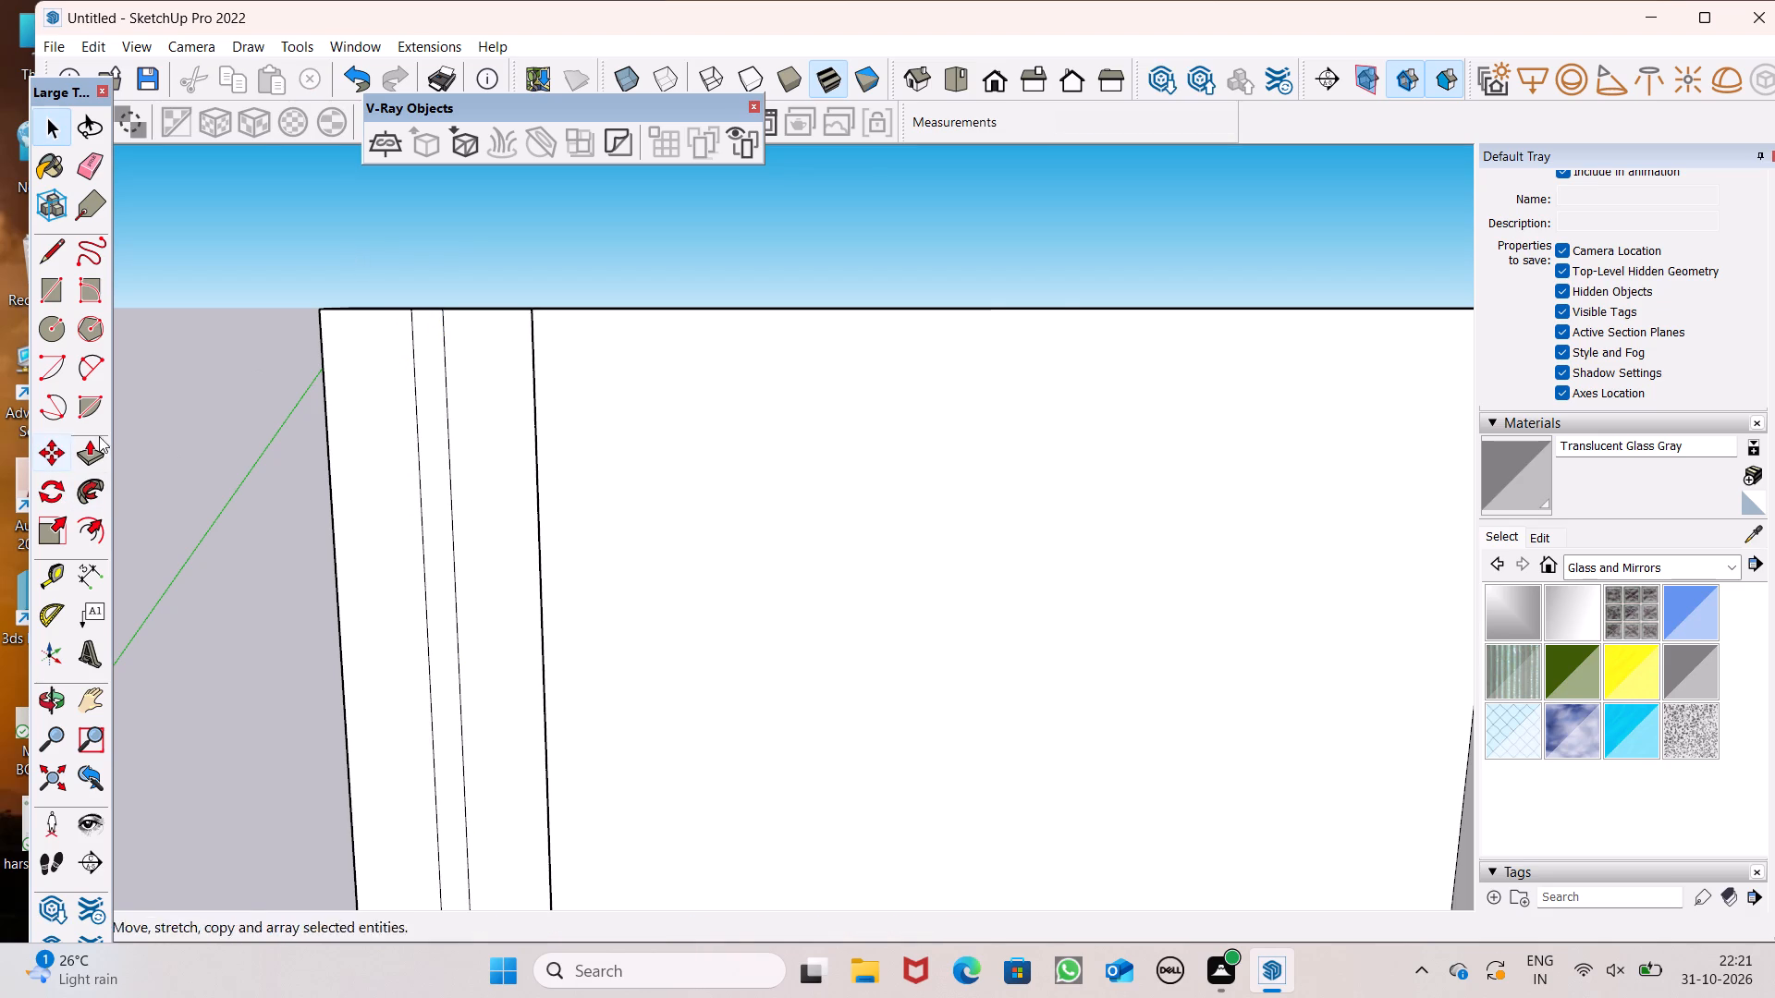
# Push/Pull the narrow strip inward 8 1/16" to cut a vertical groove in the corner pillar.
pyautogui.click(96, 450)
pyautogui.scroll(-3, 532, 284)
pyautogui.moveTo(599, 305); pyautogui.dragTo(531, 533, button='middle')
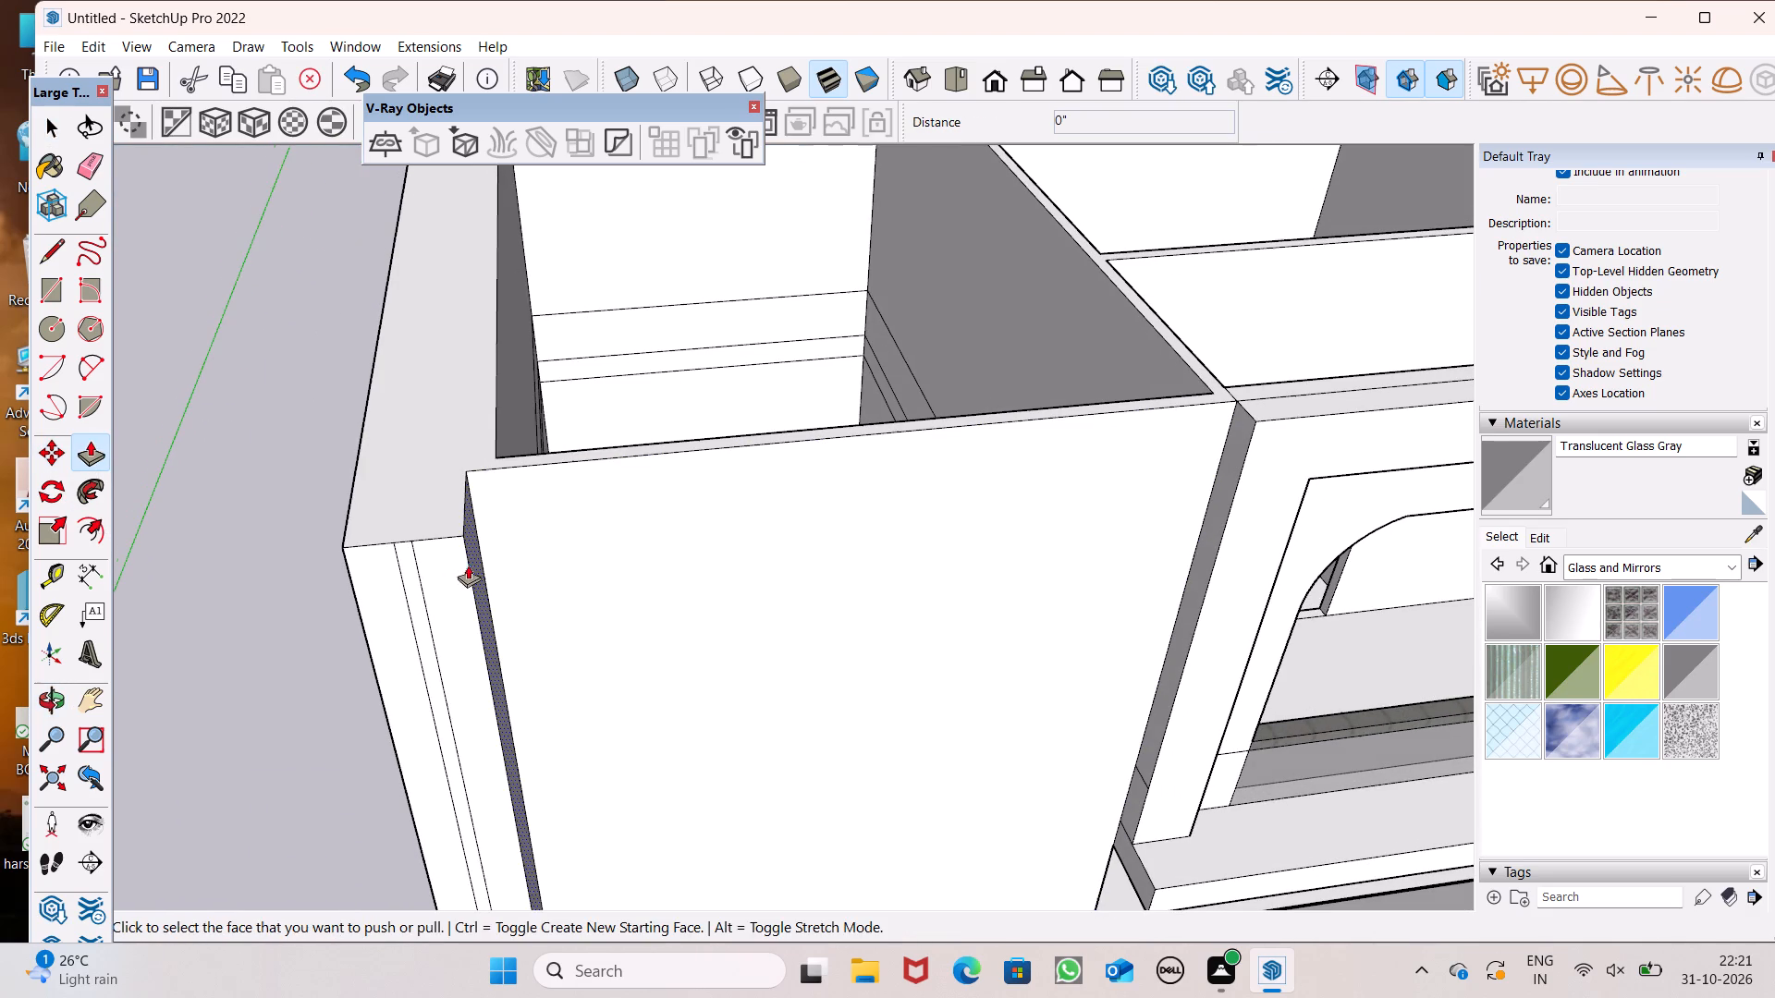
pyautogui.moveTo(409, 561); pyautogui.dragTo(403, 543)
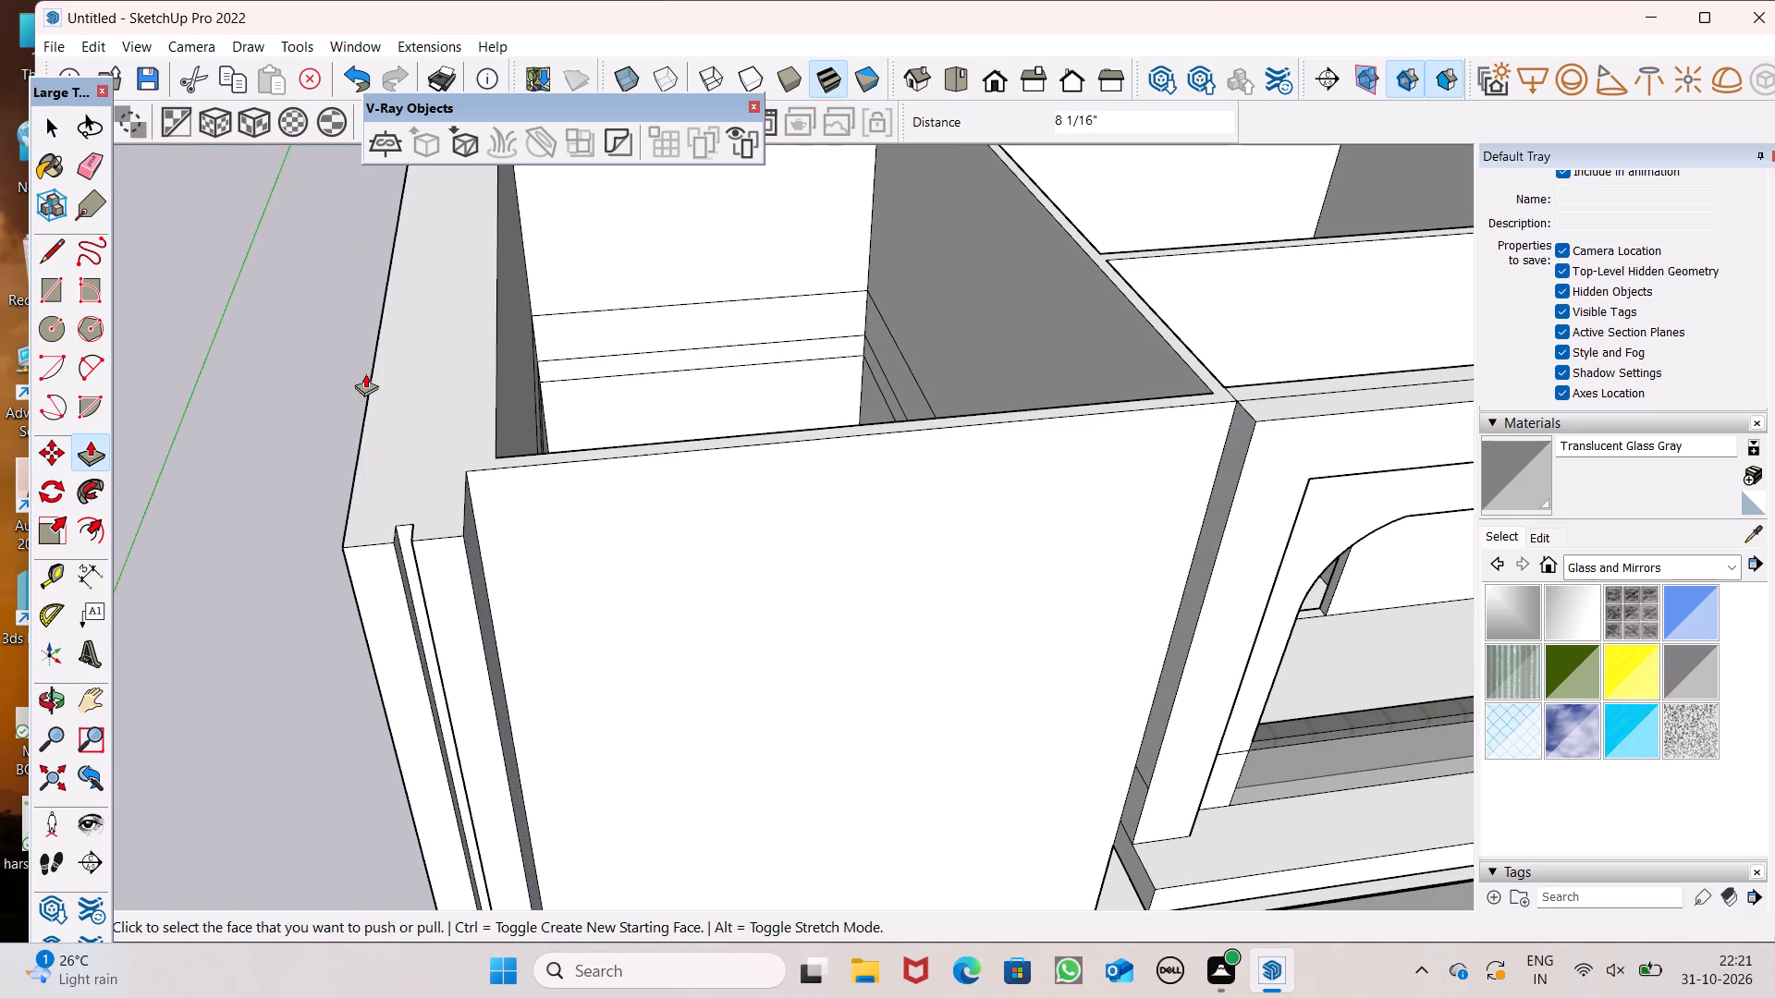
pyautogui.scroll(-5, 365, 373)
pyautogui.press('space')
# Draw a 21' 2" horizontal line across the blank front wall, extending the line below the glass railing to the grooved pillar.
pyautogui.scroll(-2, 545, 419)
pyautogui.moveTo(556, 508); pyautogui.dragTo(557, 129, button='middle')
pyautogui.moveTo(770, 481); pyautogui.dragTo(736, 664, button='middle')
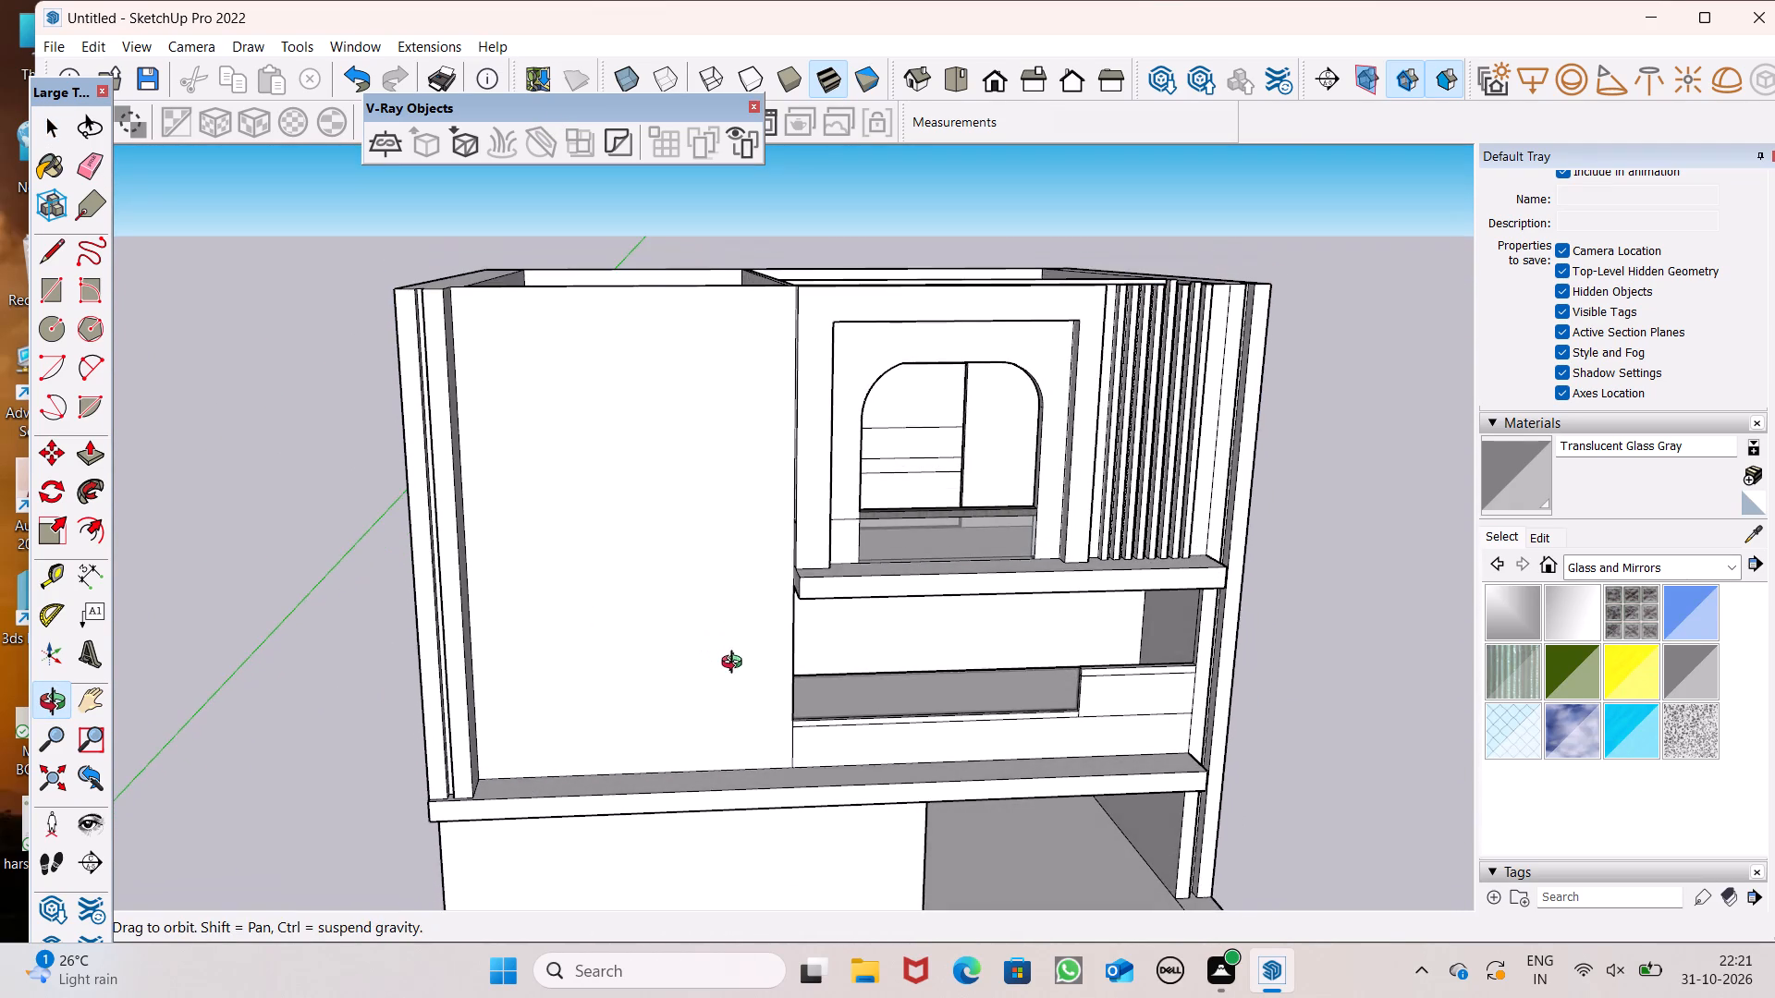
pyautogui.moveTo(736, 664); pyautogui.dragTo(690, 620, button='middle')
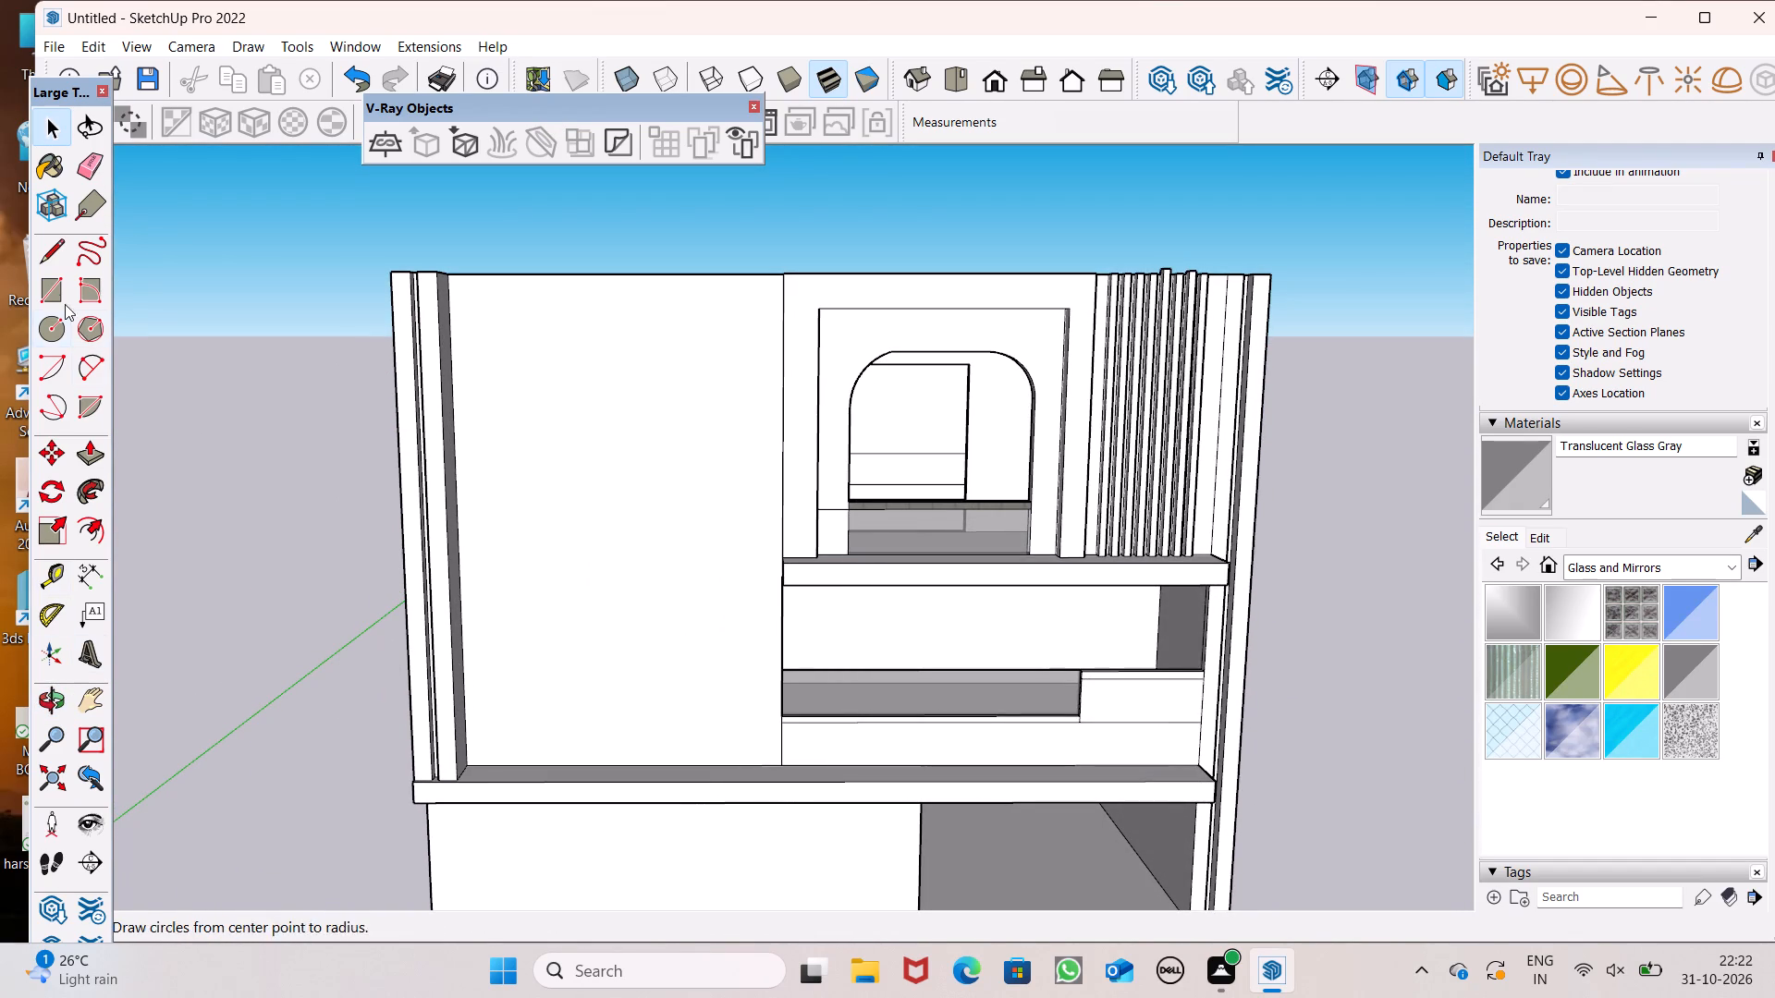
pyautogui.click(47, 259)
pyautogui.scroll(3, 597, 765)
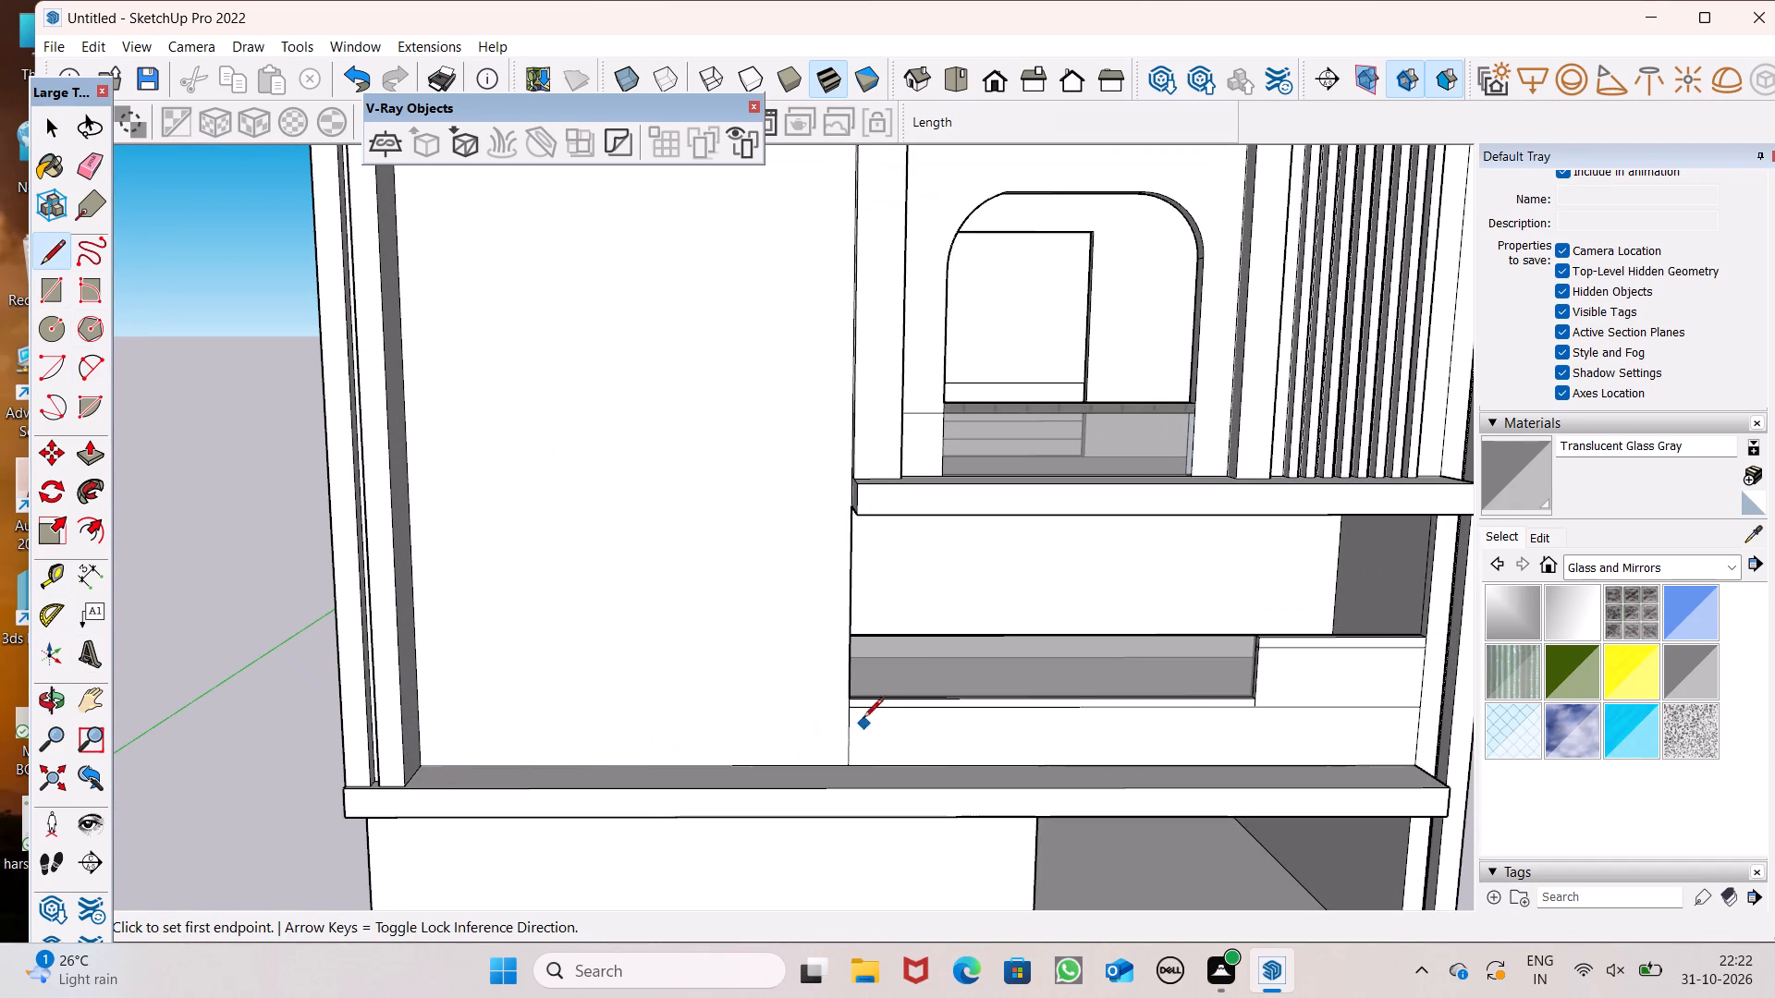
pyautogui.click(855, 710)
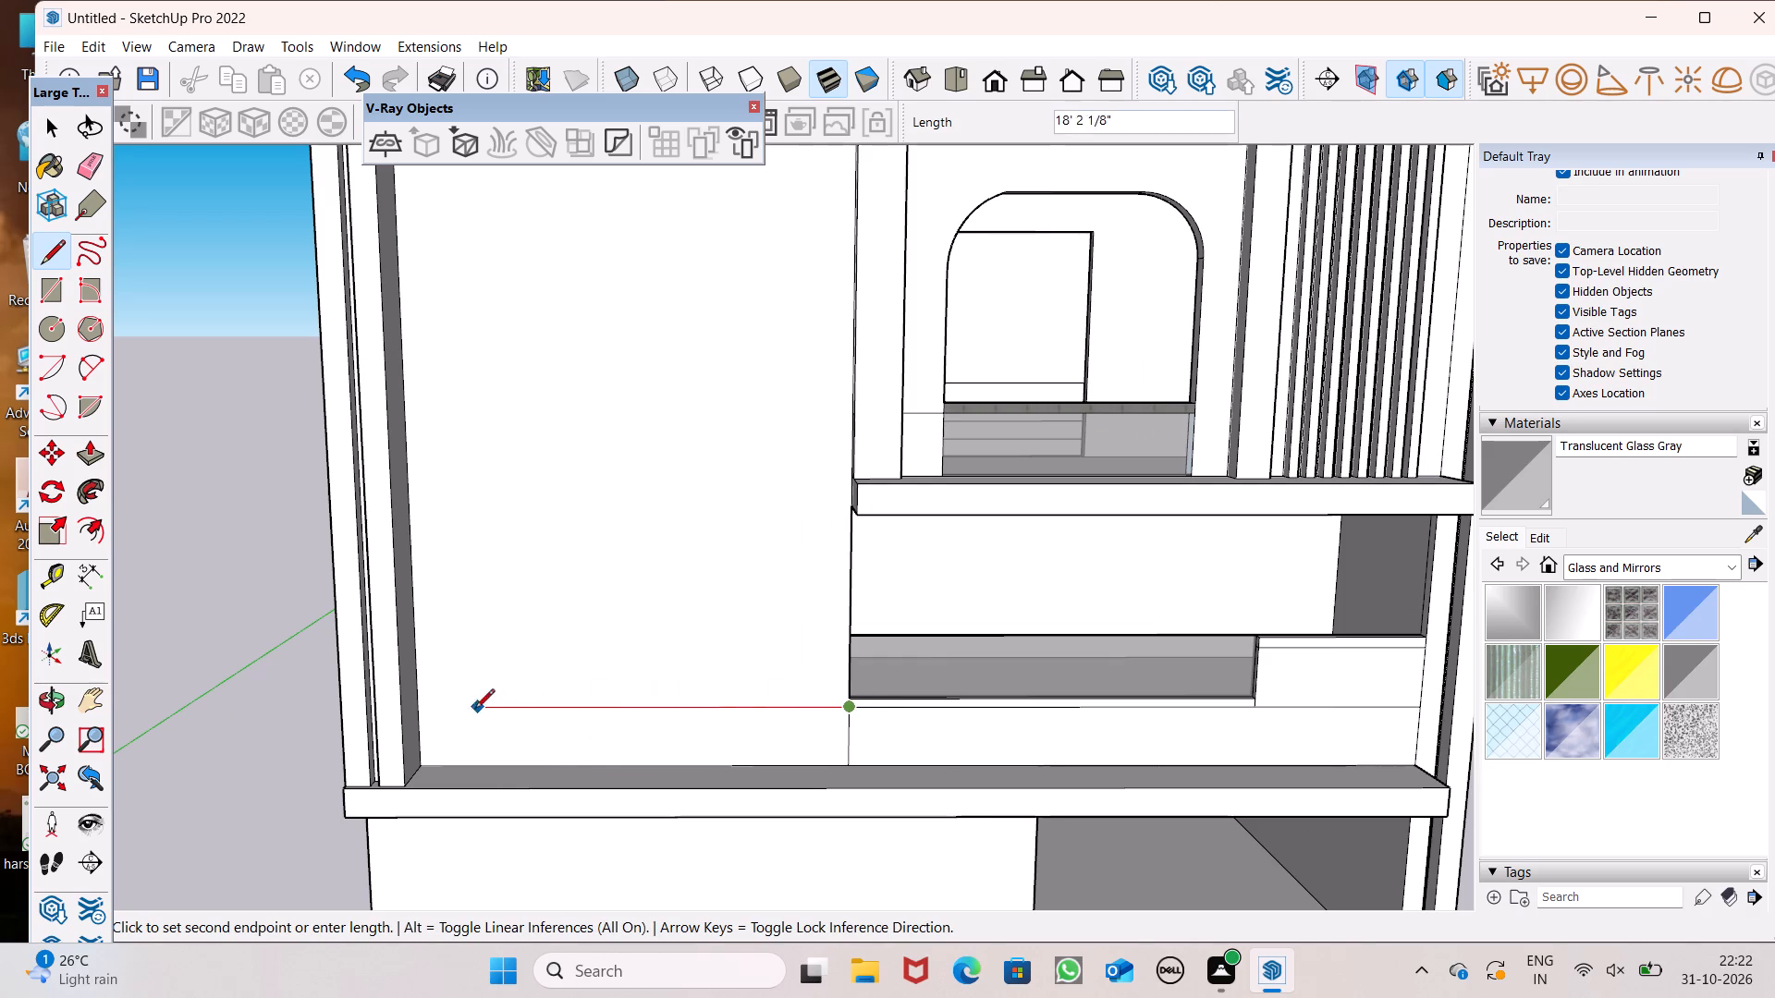
pyautogui.click(412, 707)
# Draw a 3' vertical line from the middle of the horizontal line down to the lower ledge.
pyautogui.scroll(-1, 640, 719)
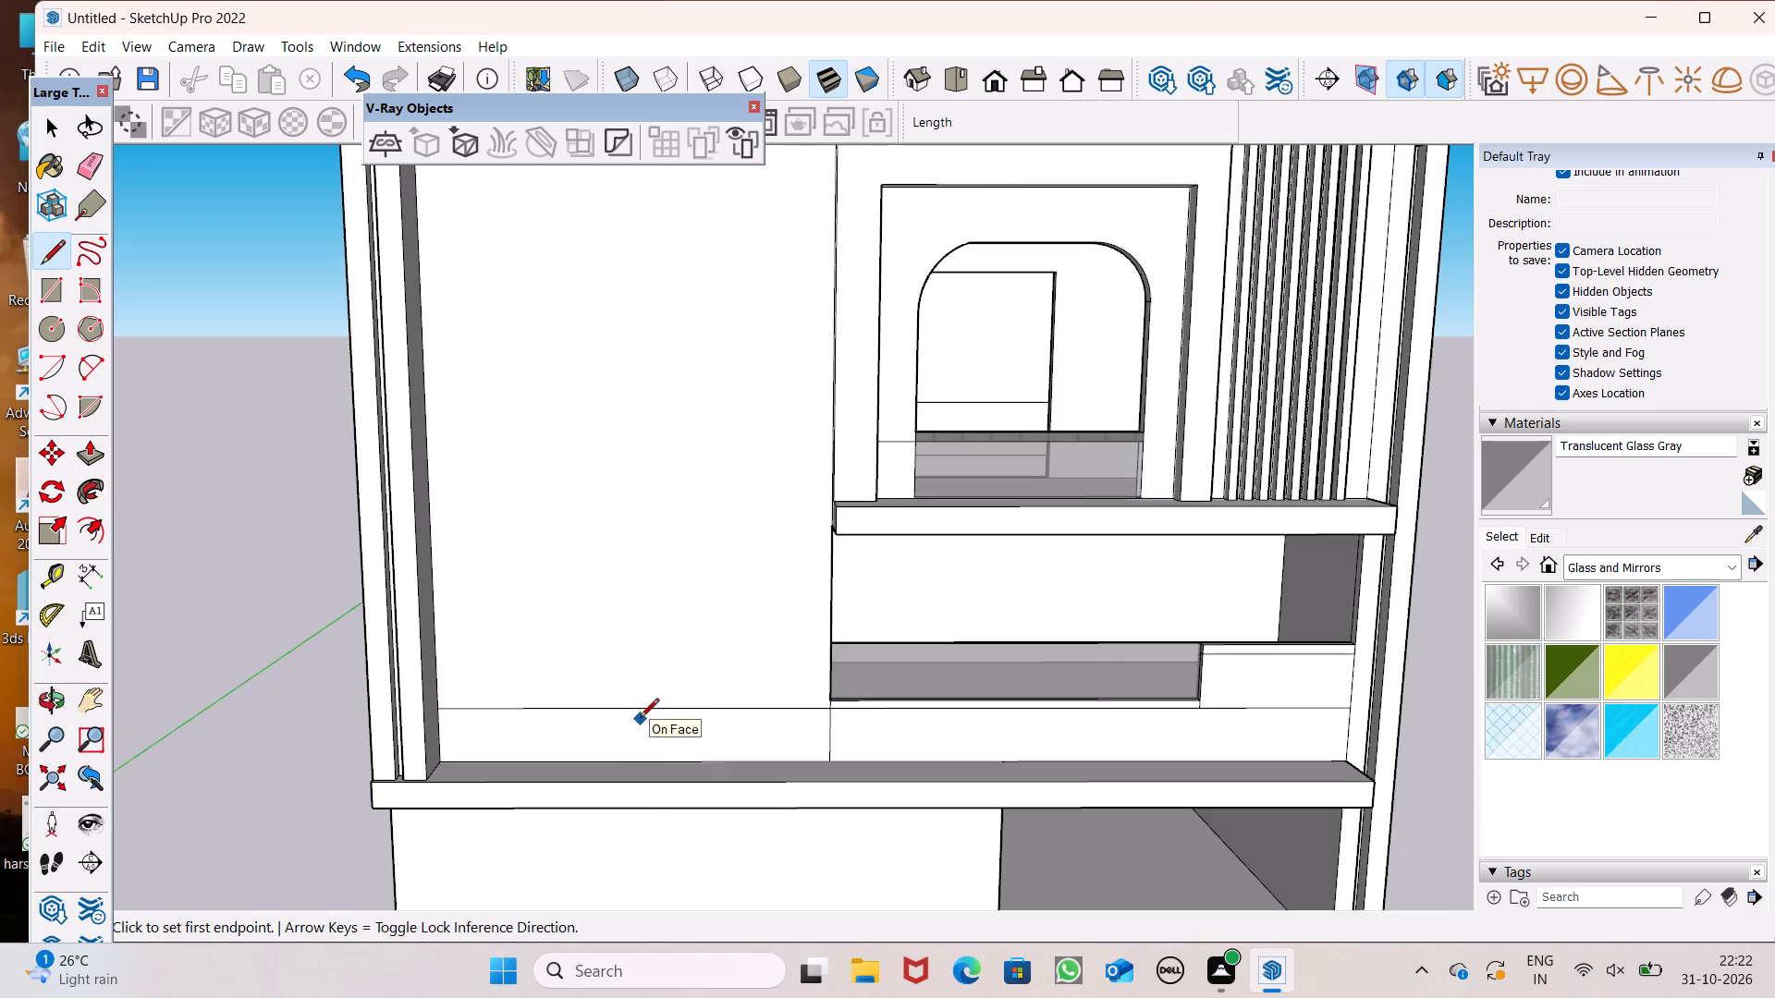
pyautogui.scroll(2, 645, 752)
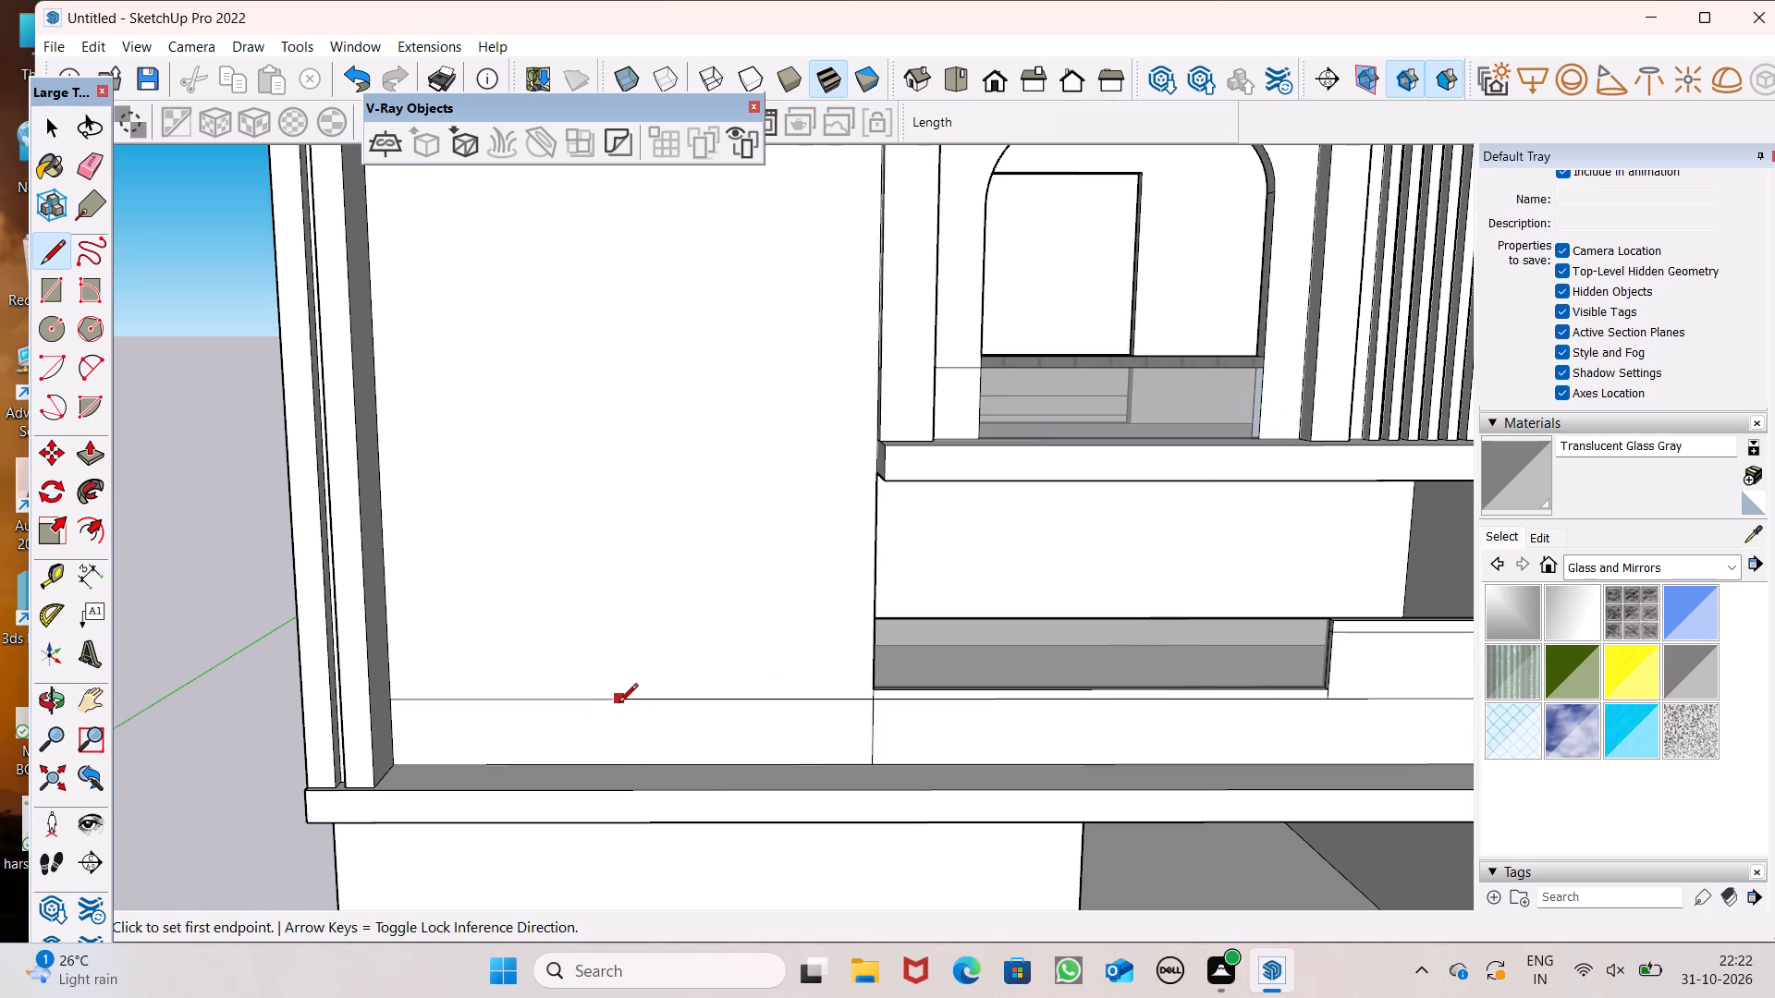
pyautogui.click(618, 704)
pyautogui.click(618, 764)
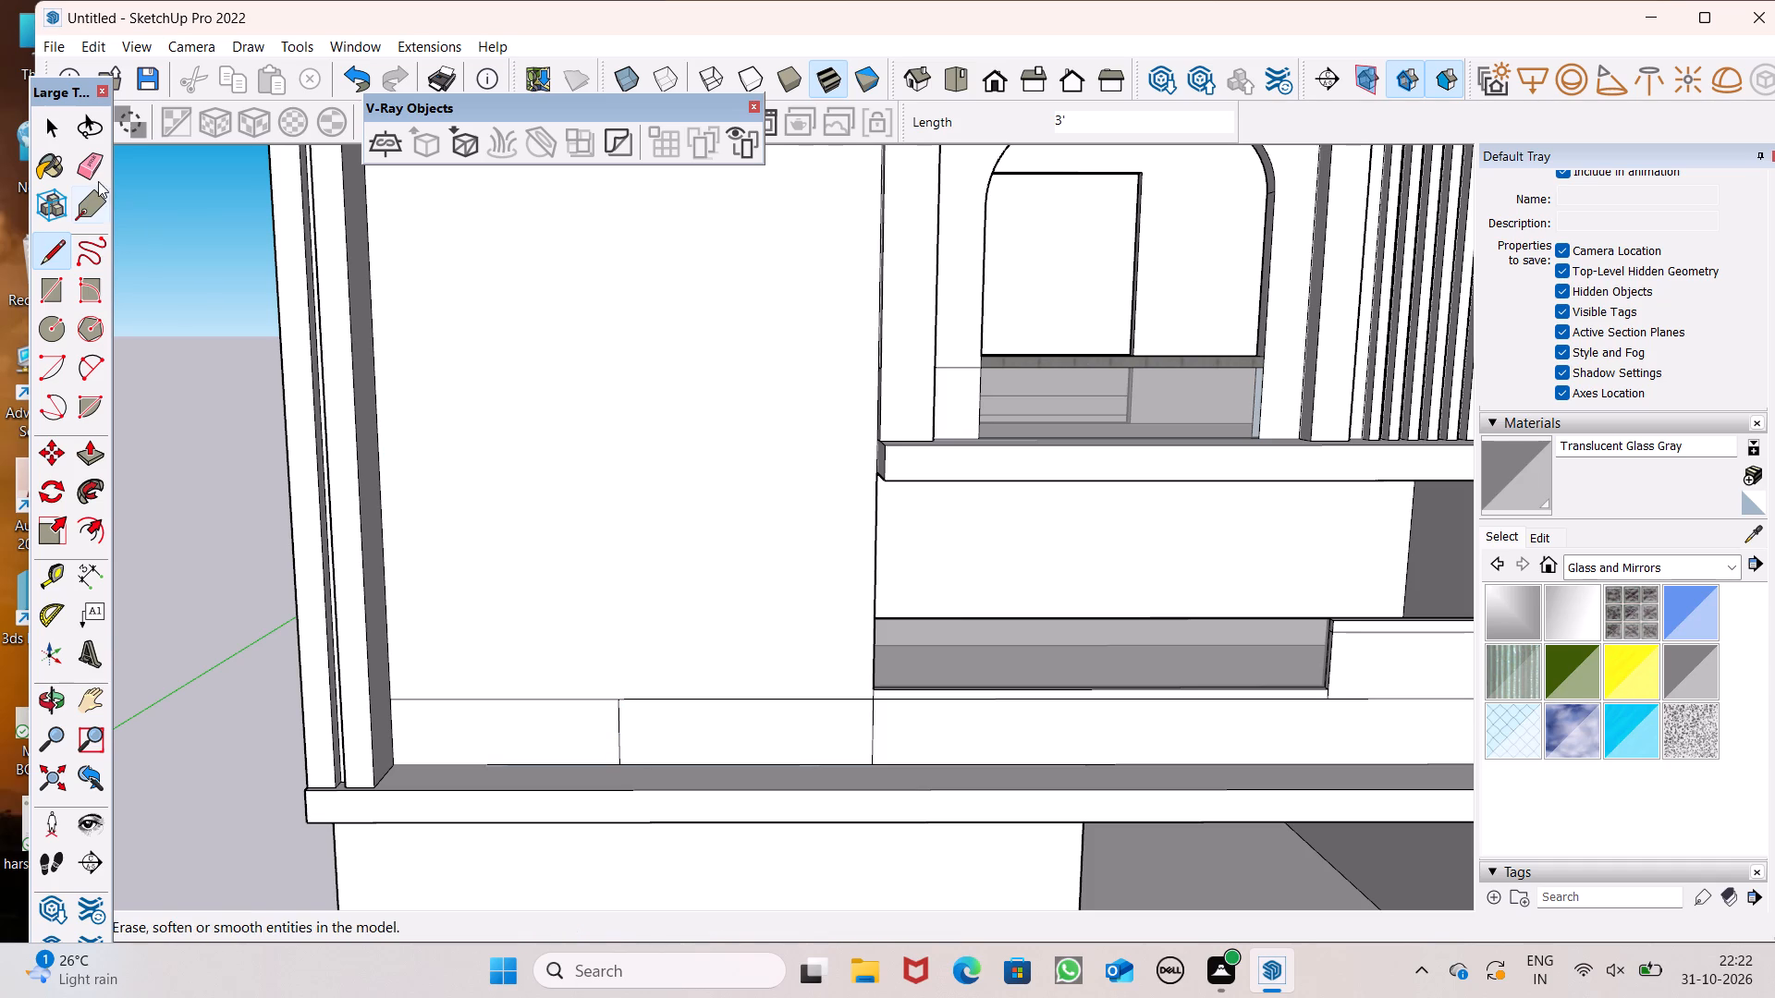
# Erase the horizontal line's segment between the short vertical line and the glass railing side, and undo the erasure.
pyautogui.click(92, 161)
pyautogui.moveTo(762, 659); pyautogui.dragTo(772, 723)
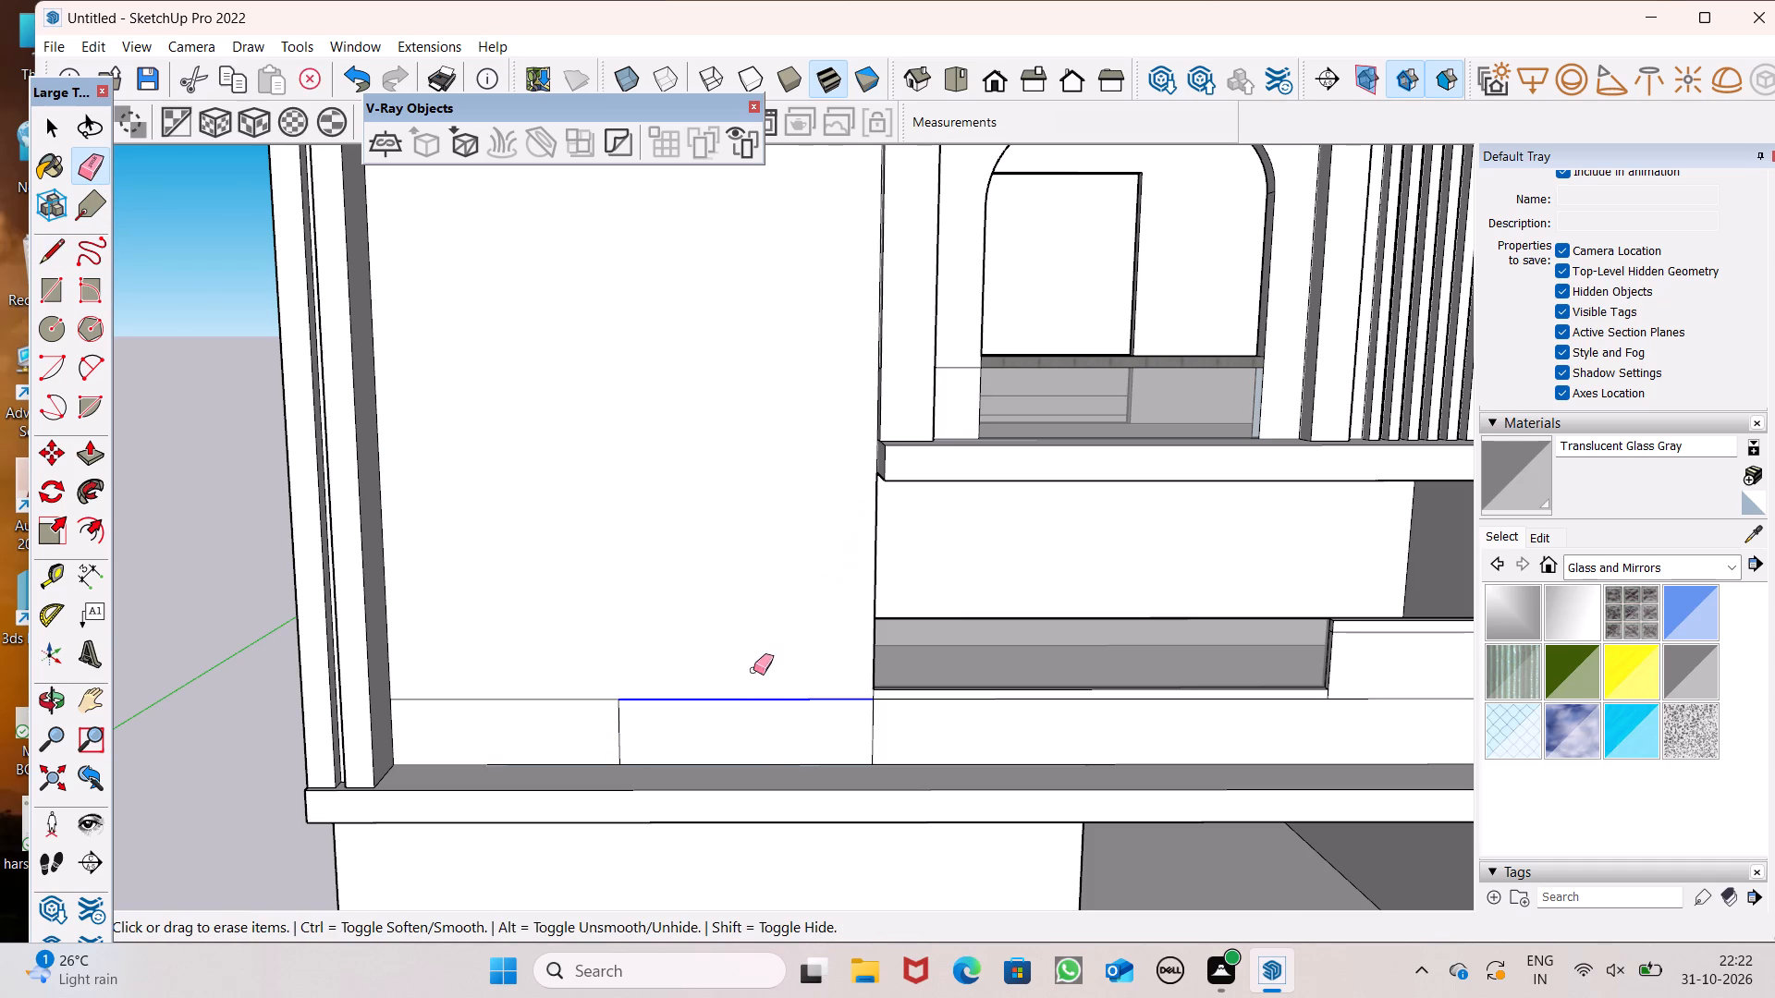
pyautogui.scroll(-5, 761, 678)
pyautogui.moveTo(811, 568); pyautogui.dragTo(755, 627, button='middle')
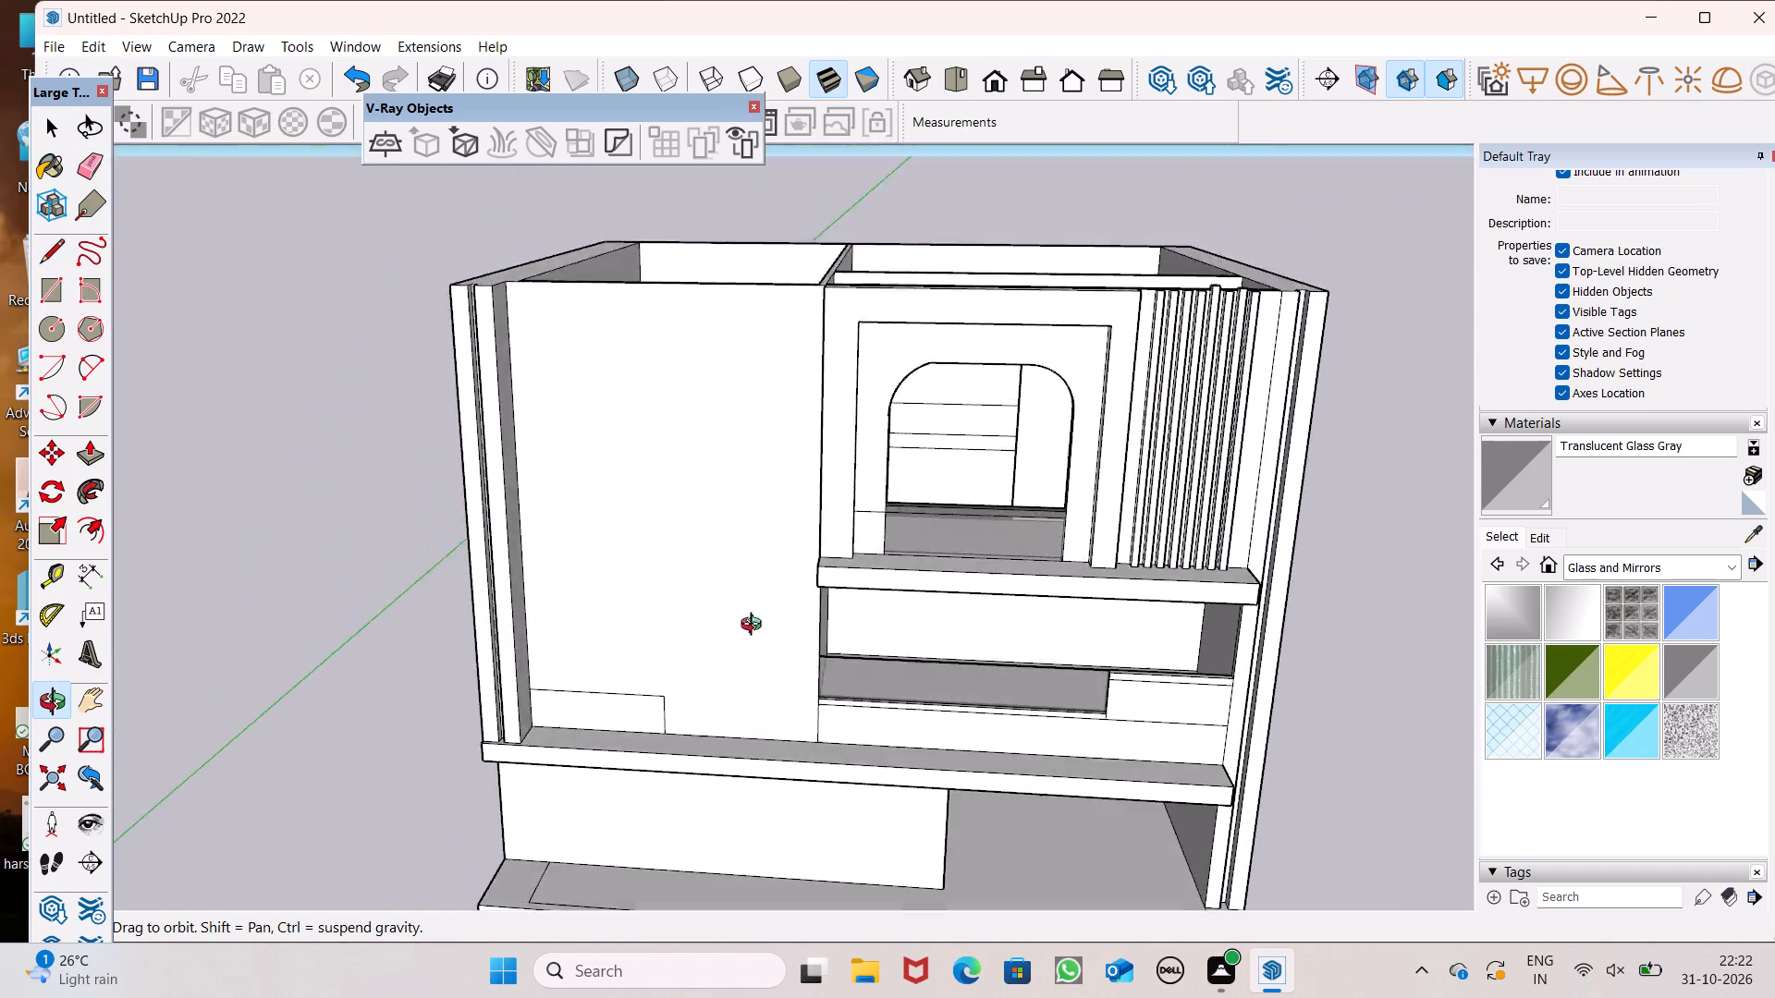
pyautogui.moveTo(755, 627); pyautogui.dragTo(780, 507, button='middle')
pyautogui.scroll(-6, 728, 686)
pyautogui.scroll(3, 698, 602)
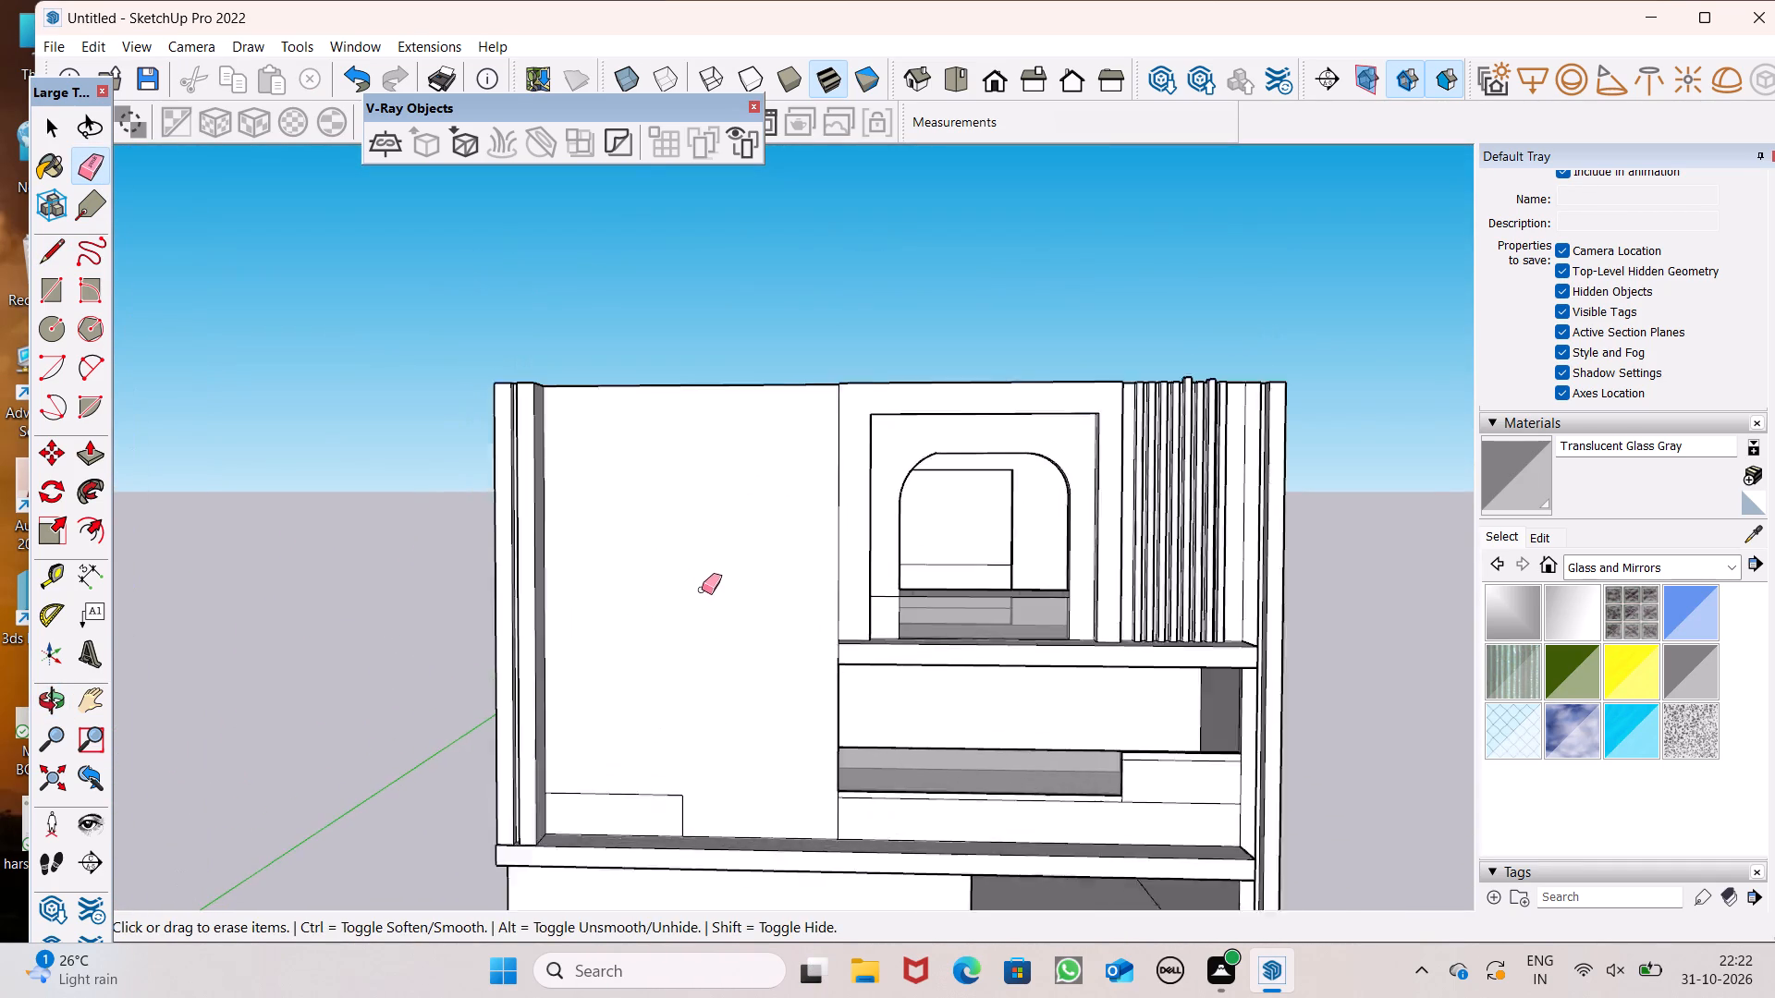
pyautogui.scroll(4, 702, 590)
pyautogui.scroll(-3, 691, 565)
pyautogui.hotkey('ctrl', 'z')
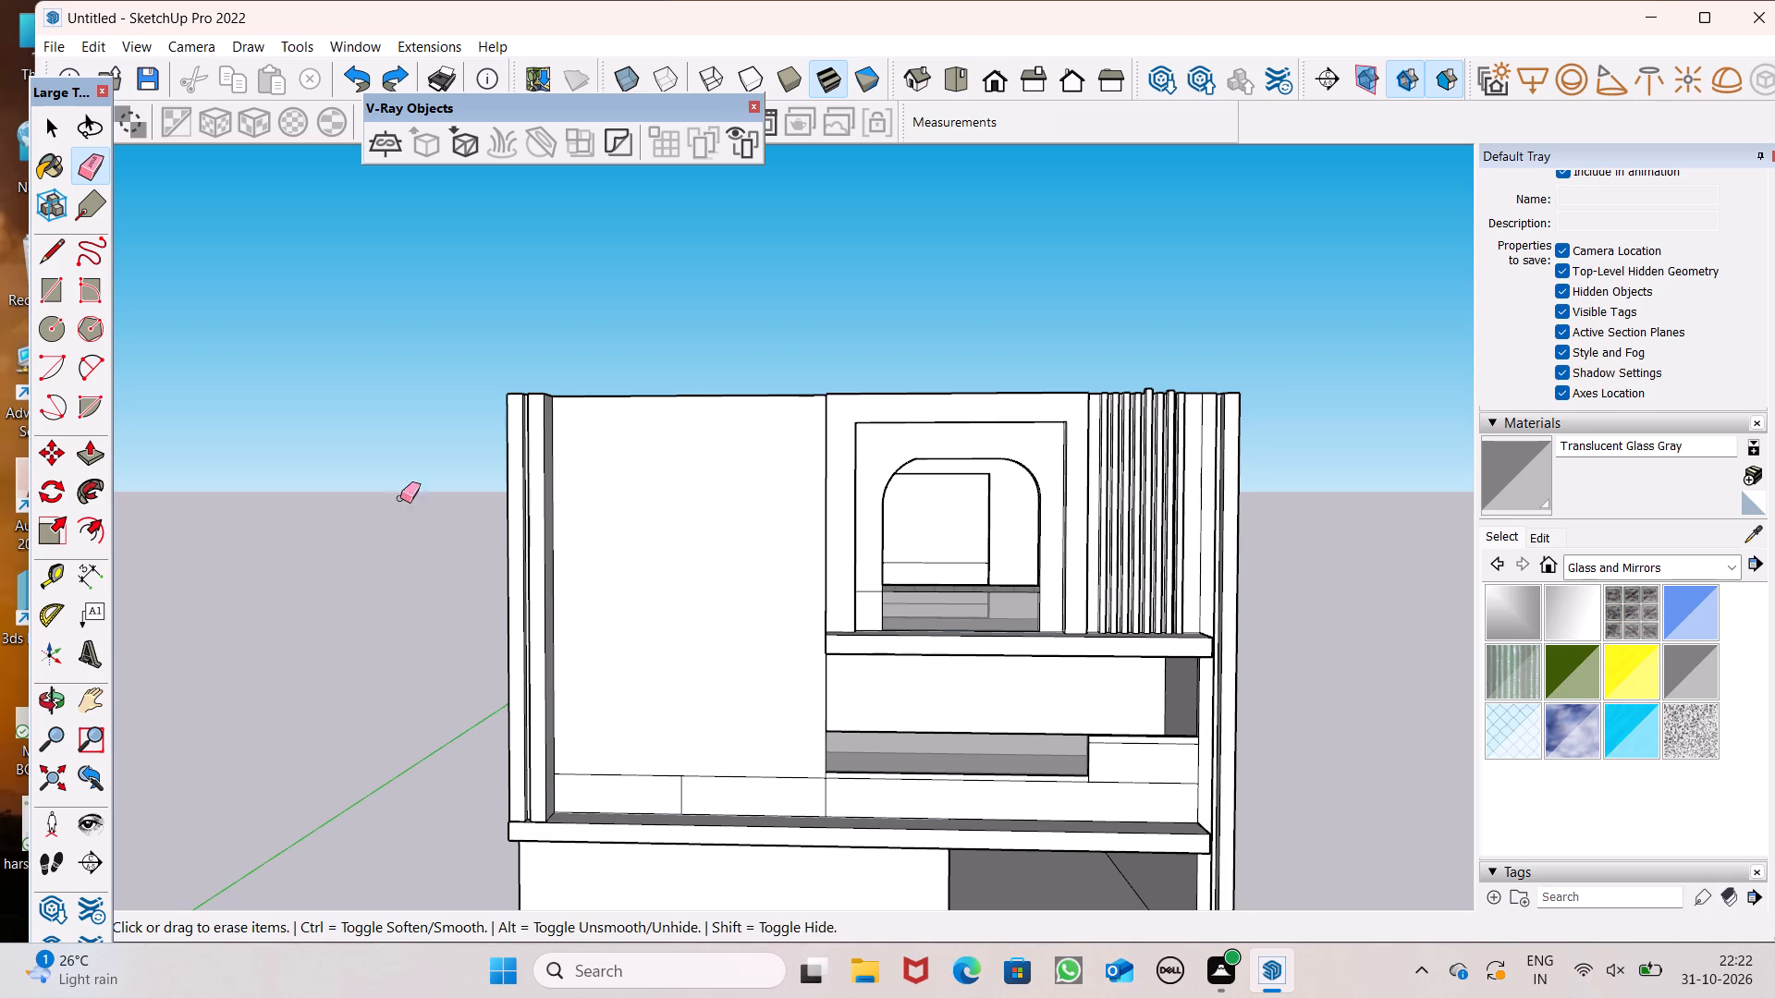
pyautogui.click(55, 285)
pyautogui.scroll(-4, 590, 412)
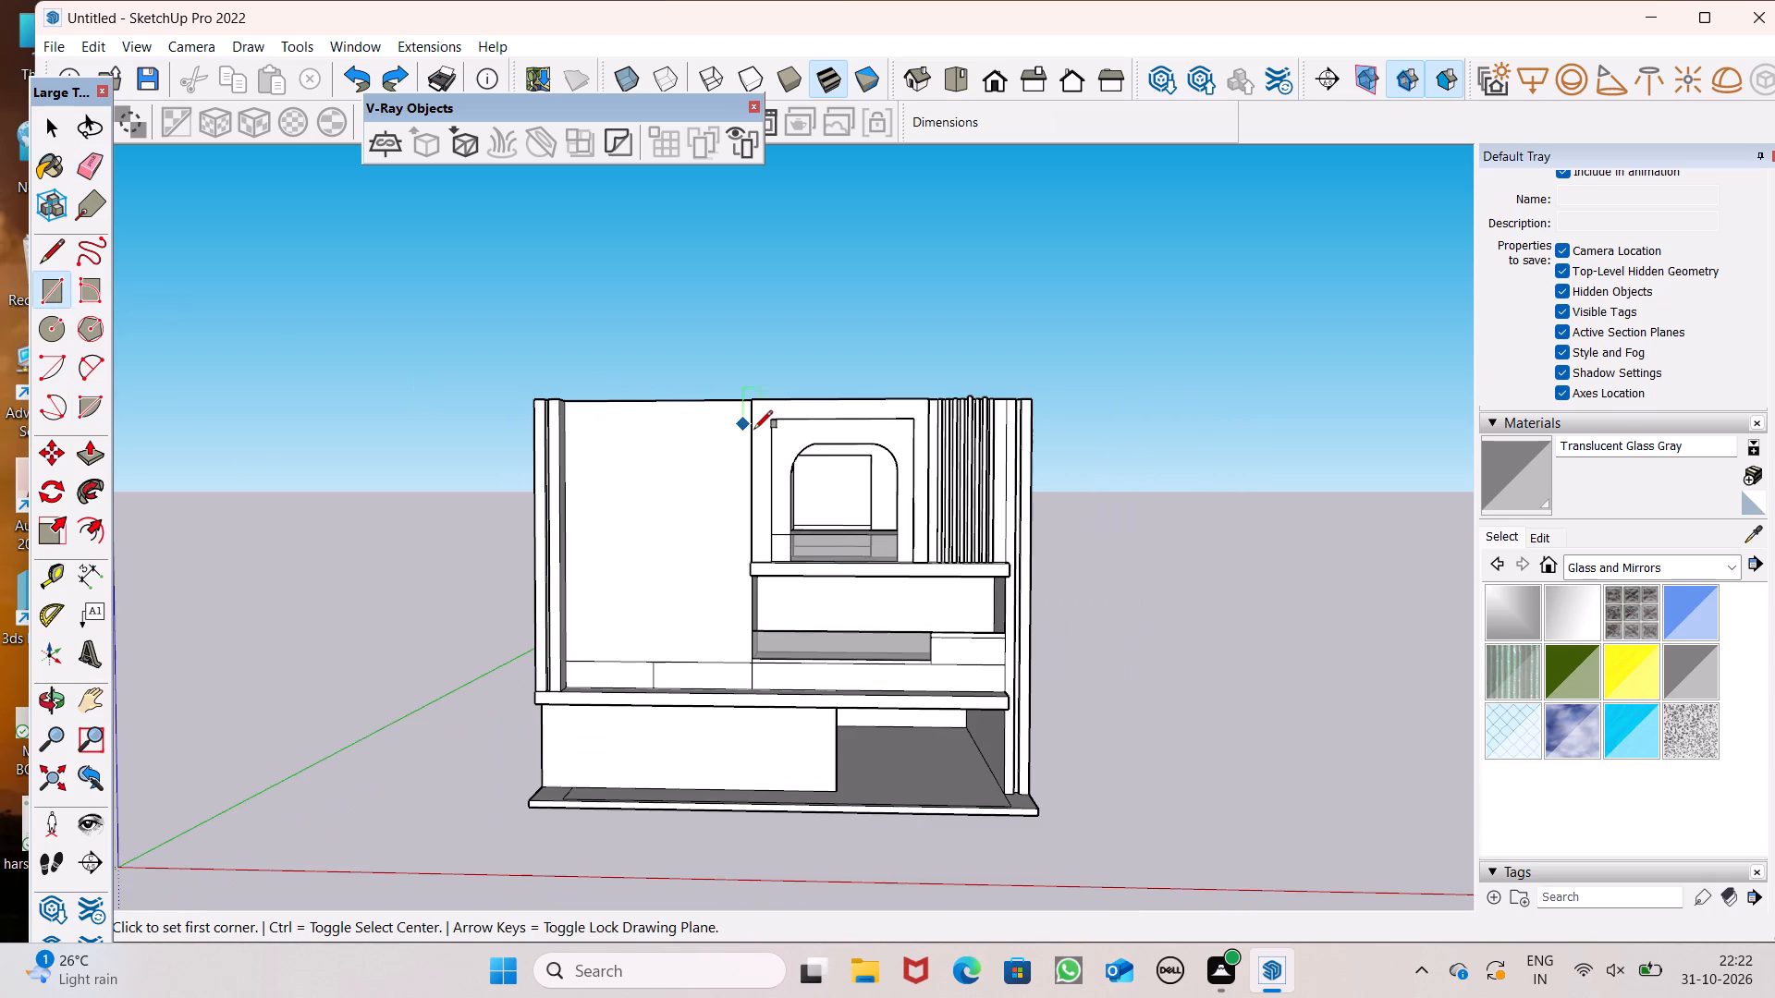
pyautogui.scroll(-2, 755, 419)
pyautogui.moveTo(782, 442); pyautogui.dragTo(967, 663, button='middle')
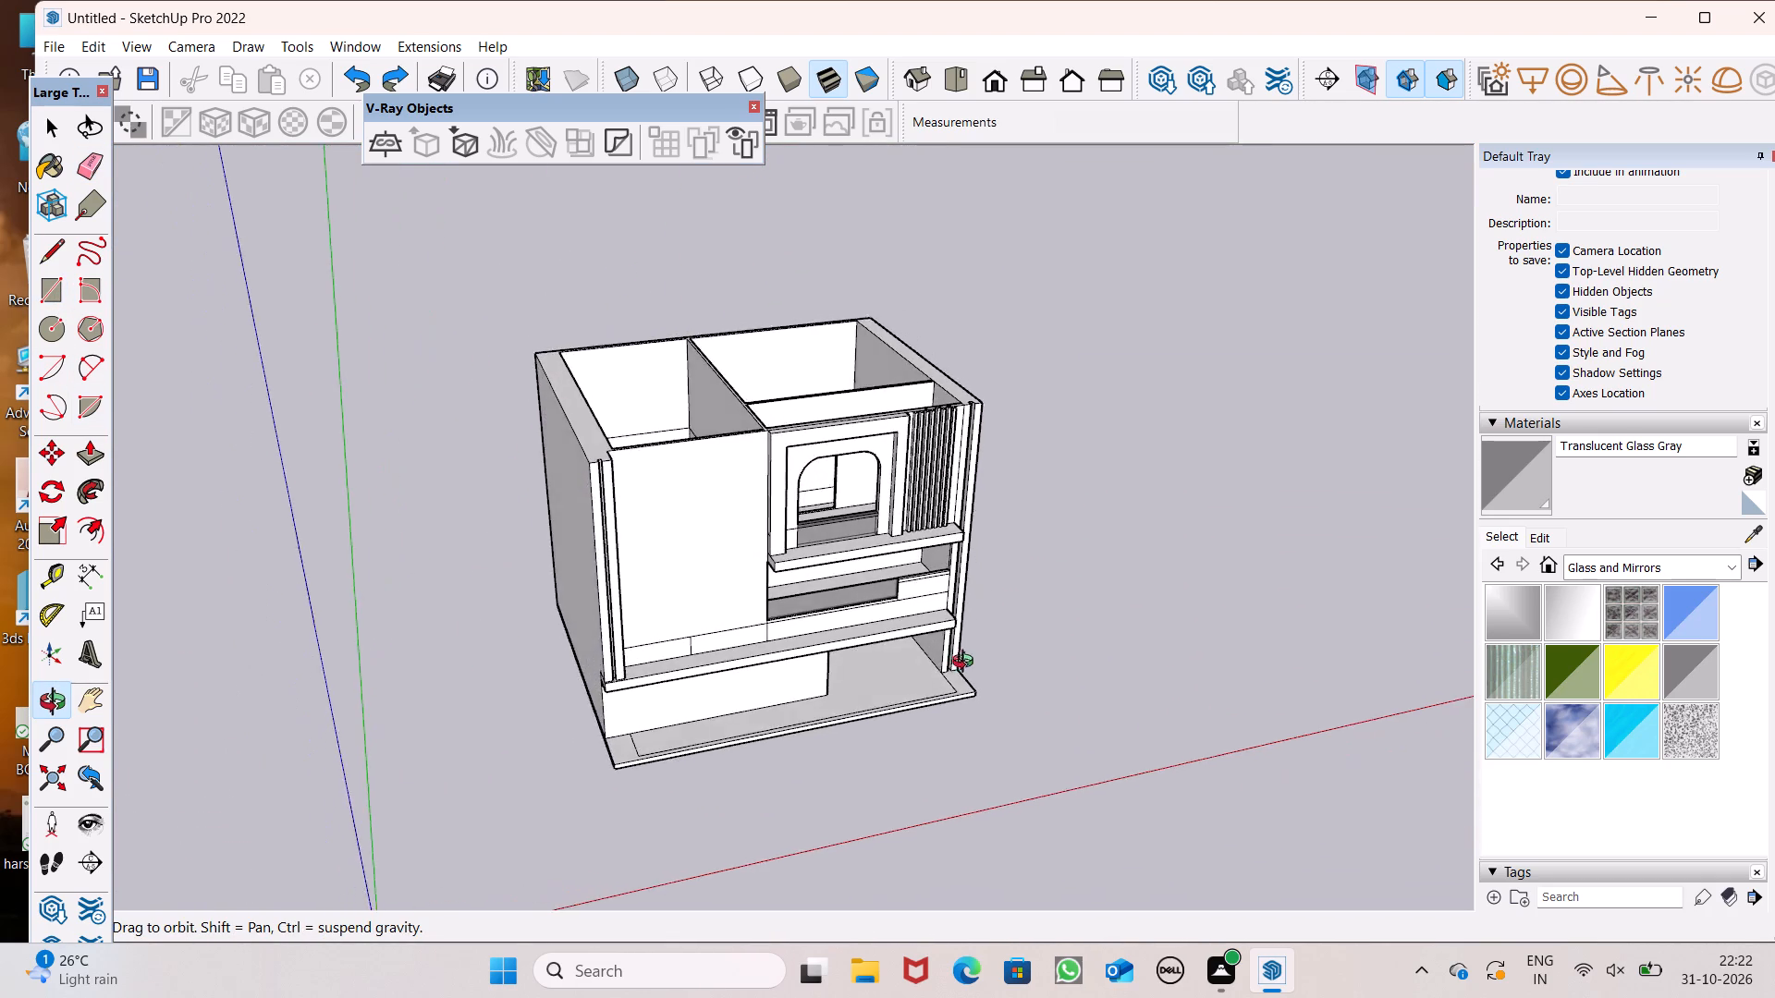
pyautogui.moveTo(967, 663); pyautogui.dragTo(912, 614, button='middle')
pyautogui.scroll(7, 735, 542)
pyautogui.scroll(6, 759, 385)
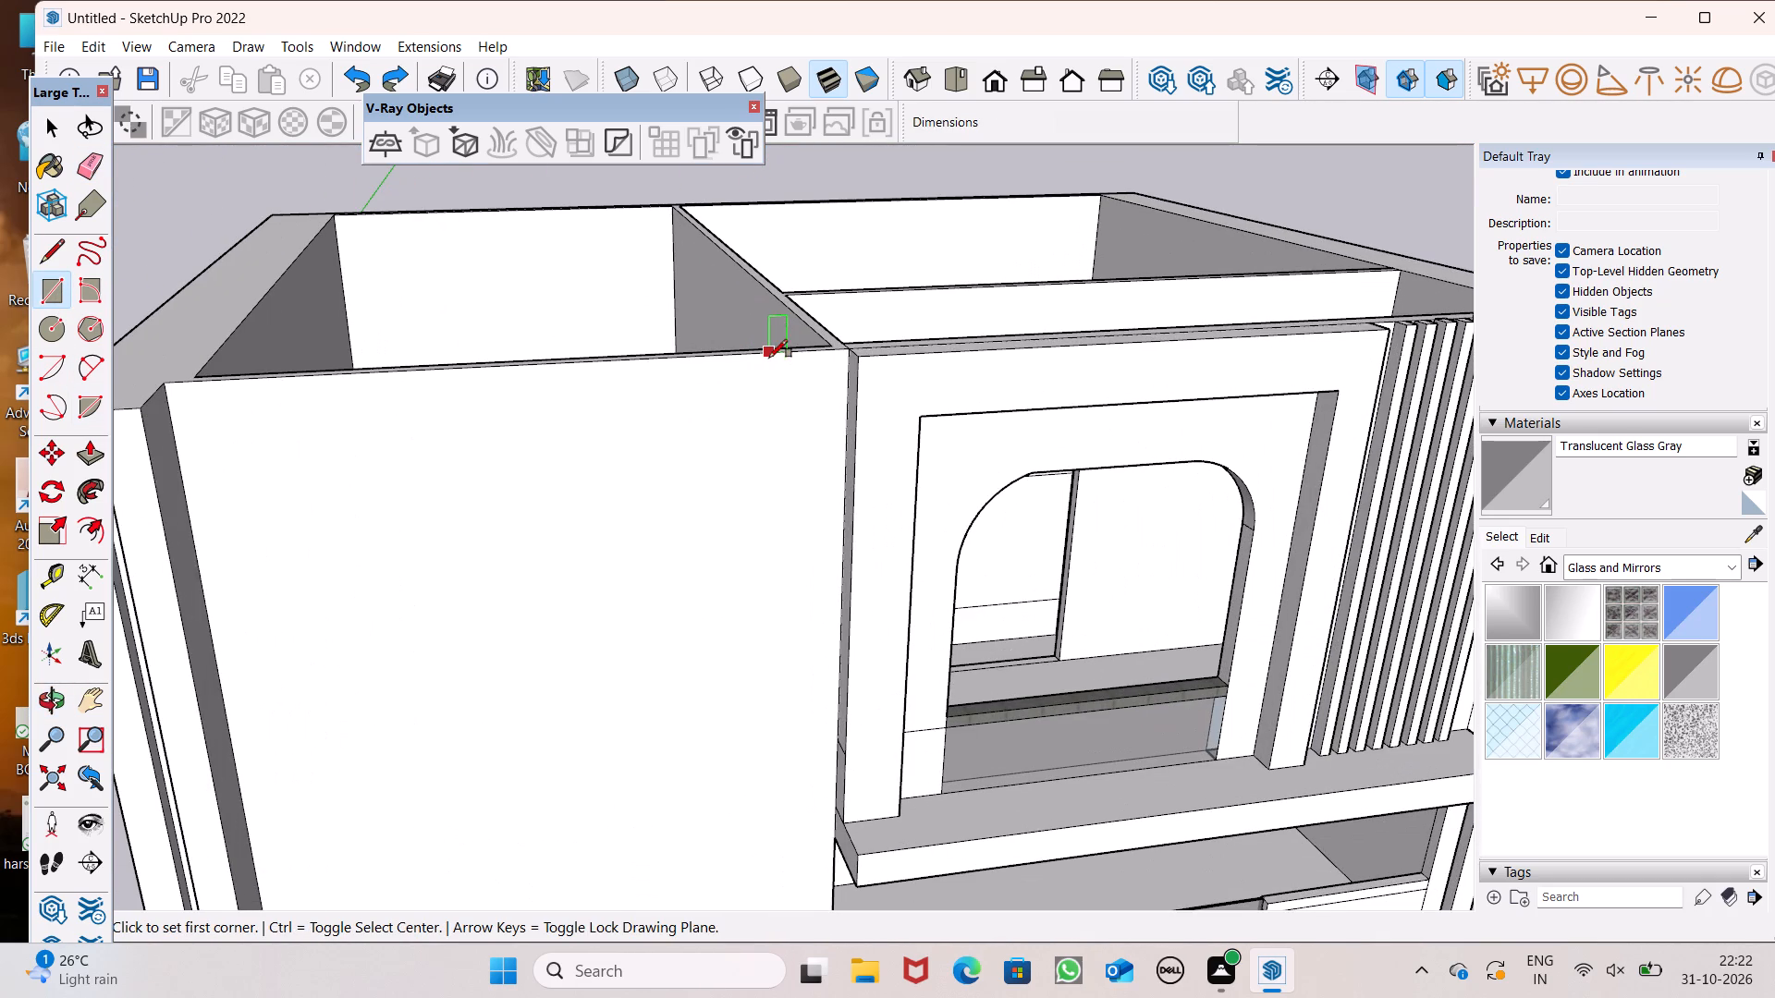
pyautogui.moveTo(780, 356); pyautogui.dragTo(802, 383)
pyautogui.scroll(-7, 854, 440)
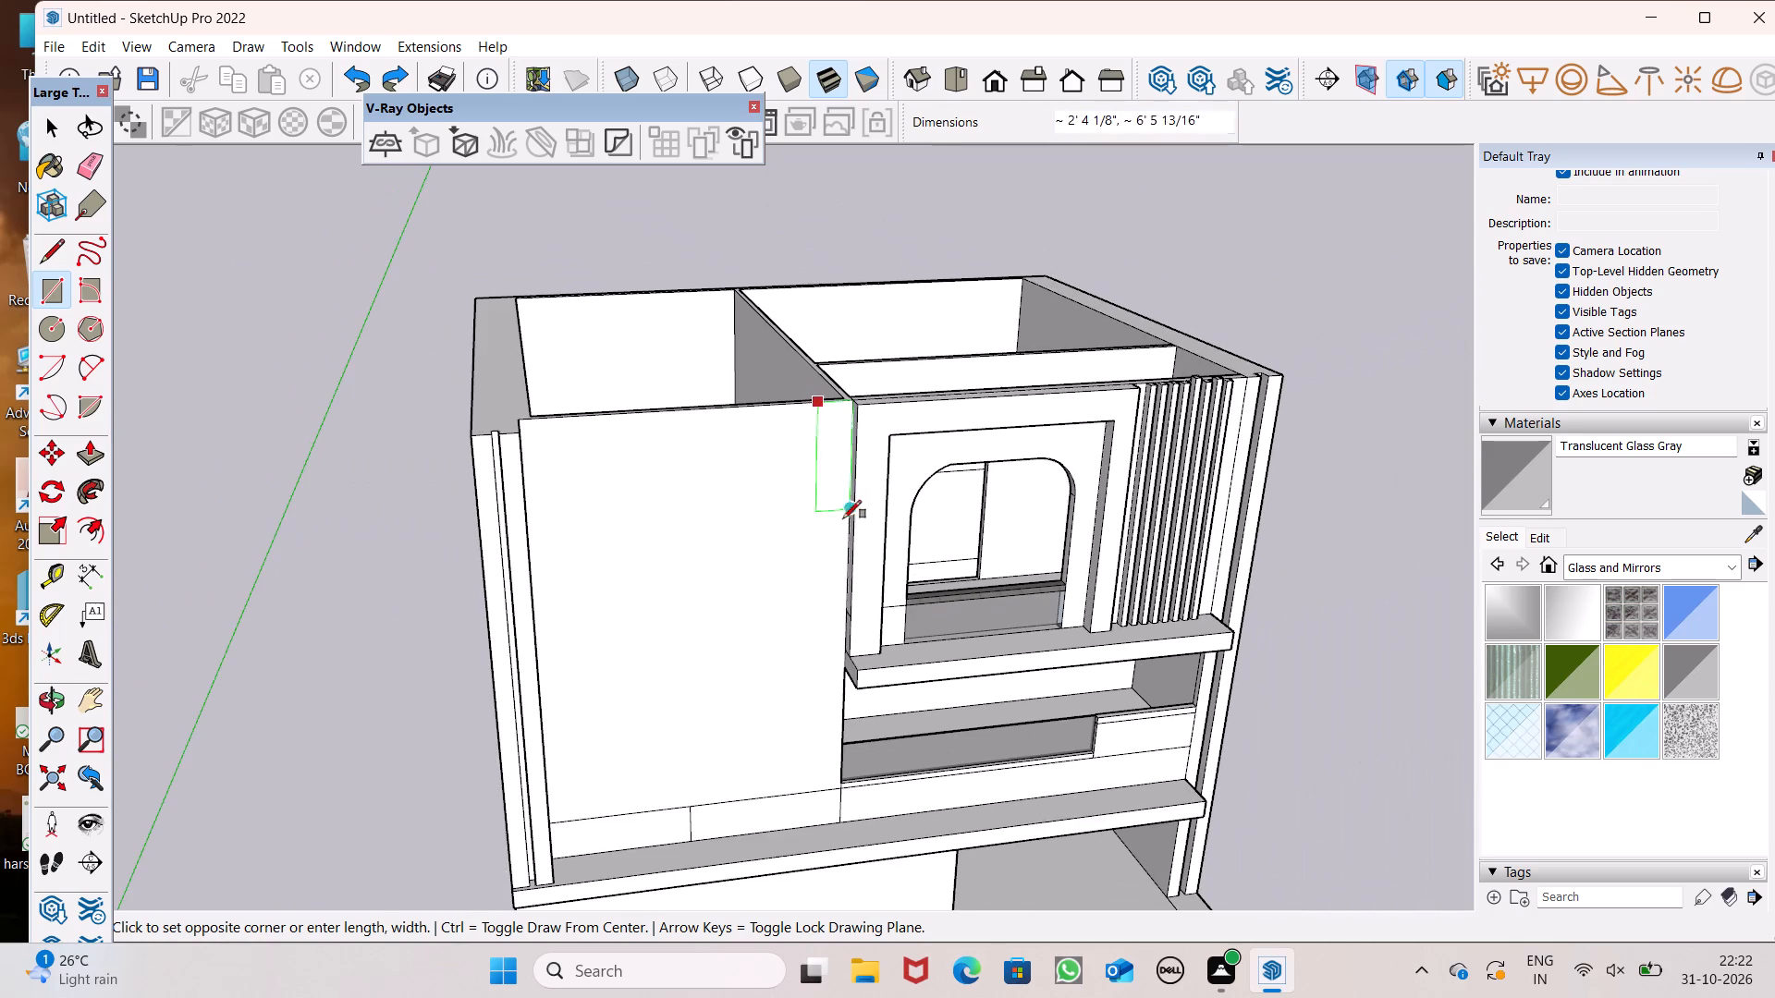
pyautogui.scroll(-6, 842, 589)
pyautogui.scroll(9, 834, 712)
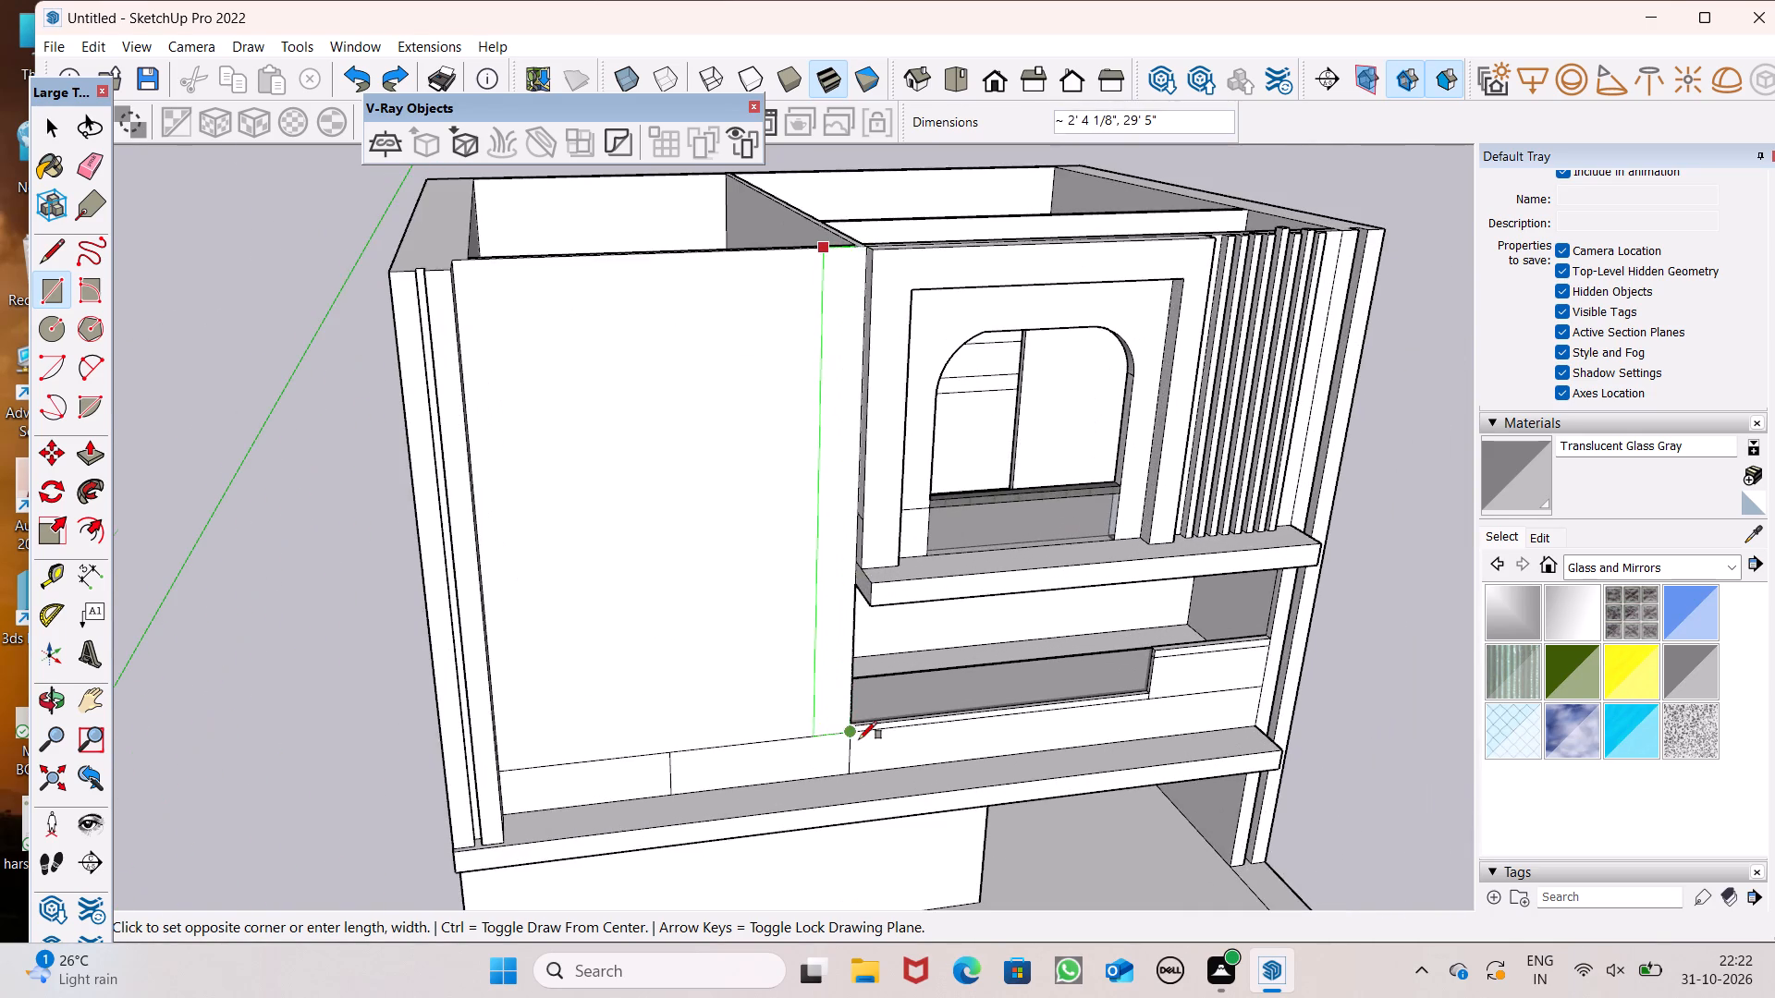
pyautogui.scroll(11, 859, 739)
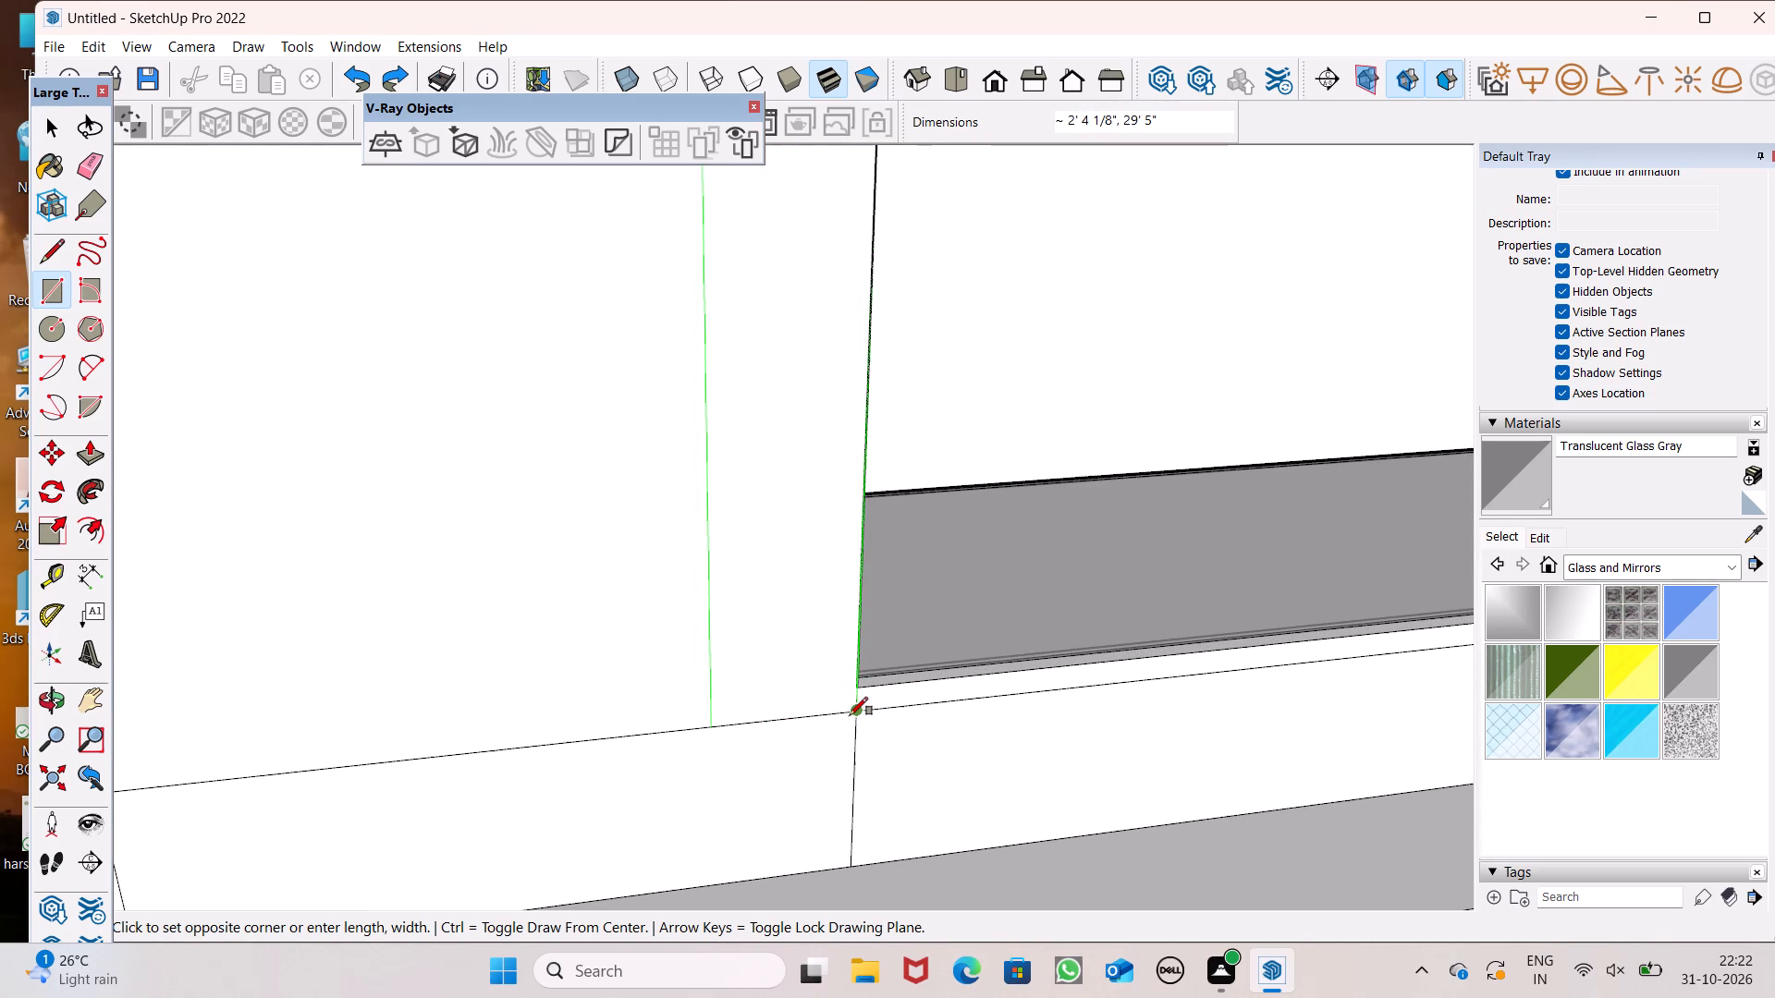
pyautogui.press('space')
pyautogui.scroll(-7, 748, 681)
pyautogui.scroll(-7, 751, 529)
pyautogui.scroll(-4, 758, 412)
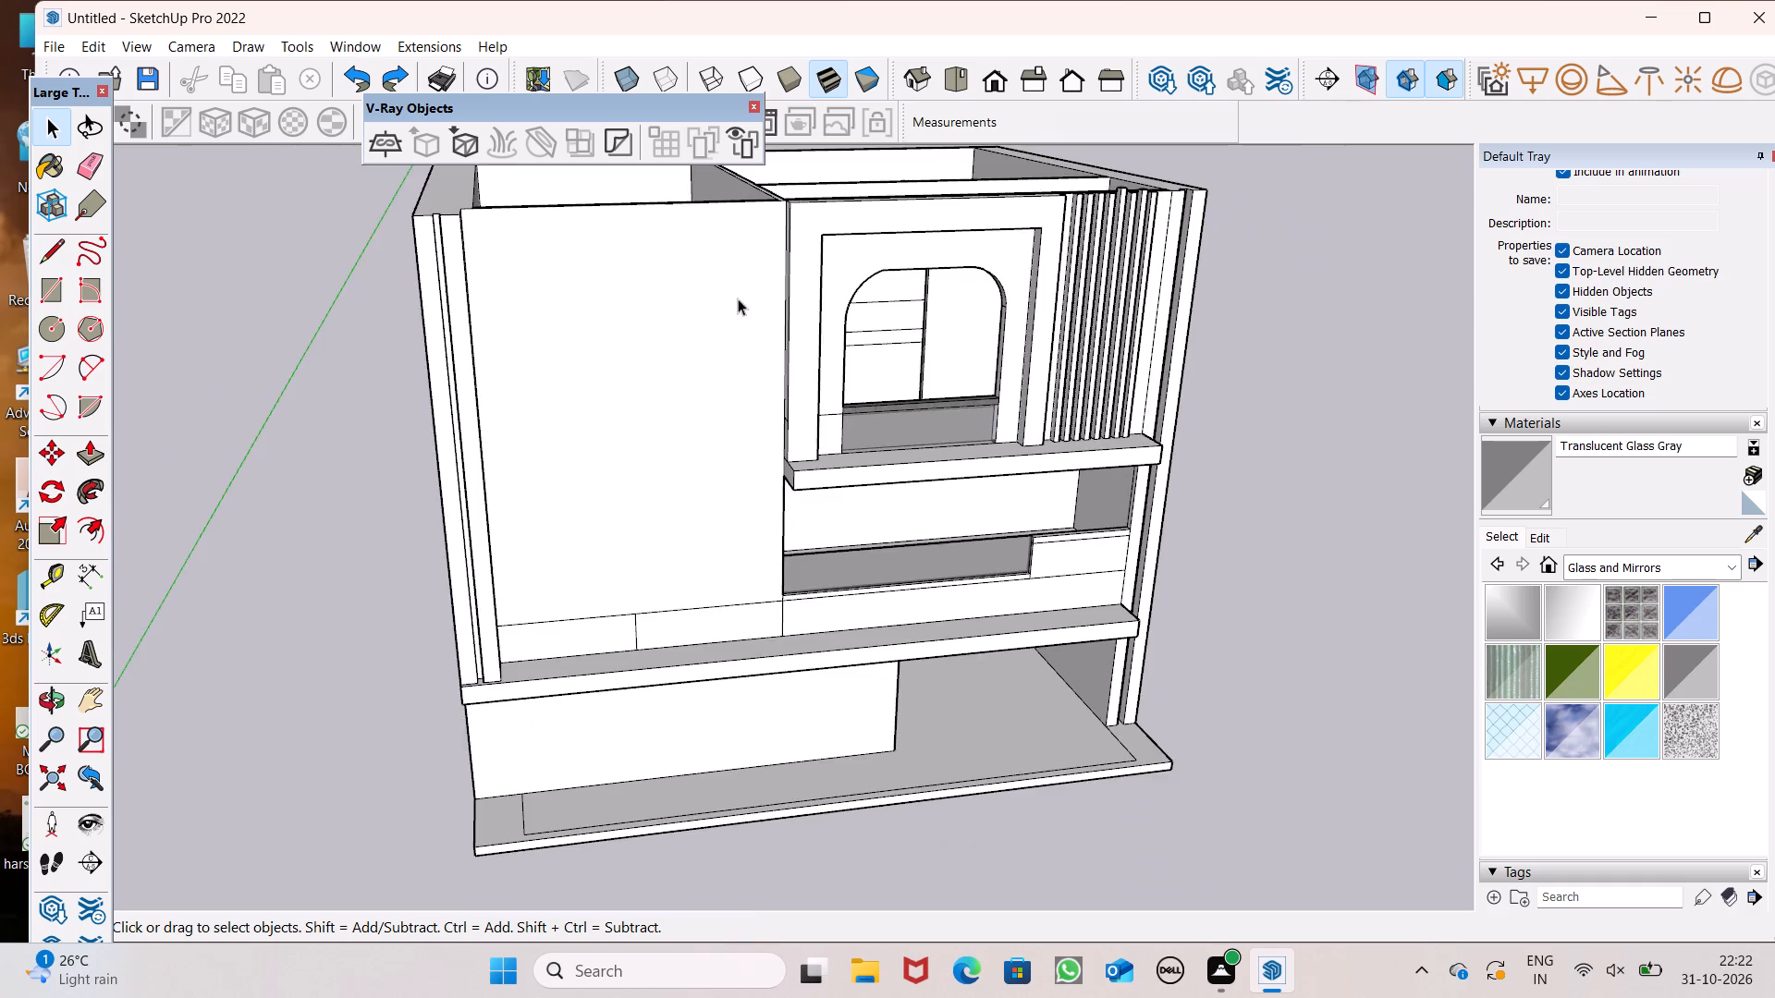
# Draw a 1' 6 1/16" by 29' 5" rectangle beside the blank wall's window-side edge, from the wall top to the horizontal line.
pyautogui.scroll(7, 740, 220)
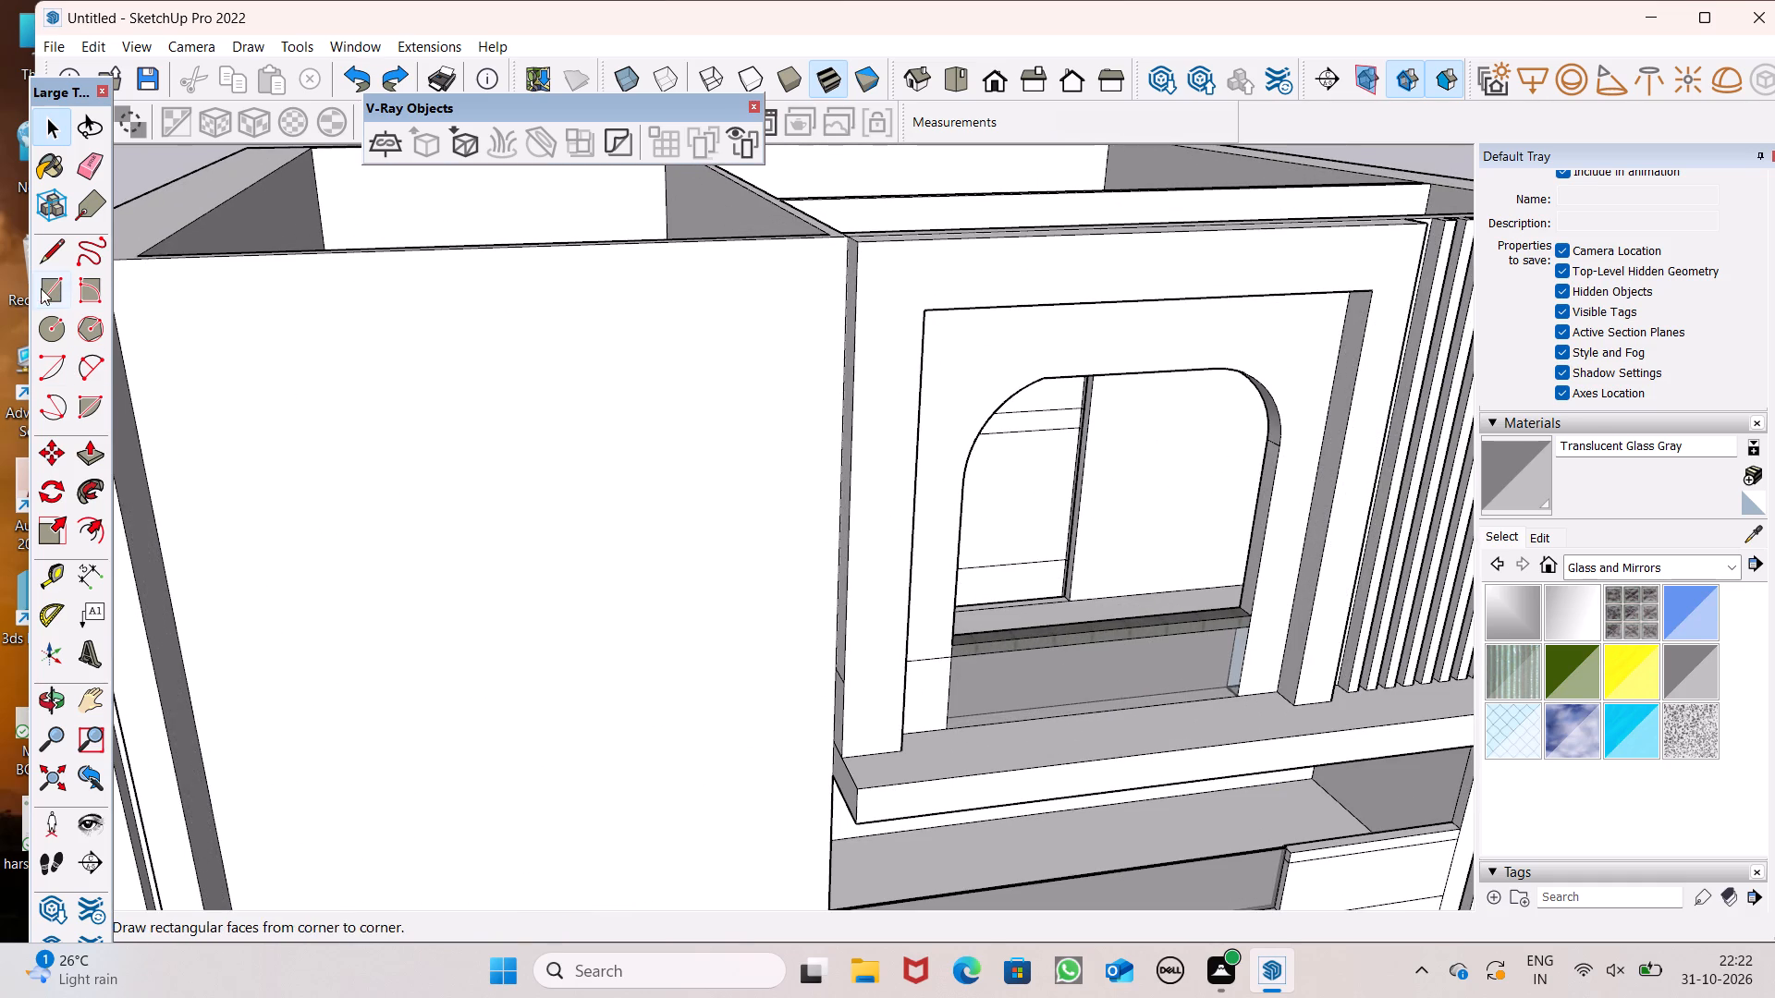
pyautogui.click(41, 288)
pyautogui.scroll(2, 498, 232)
pyautogui.scroll(2, 947, 256)
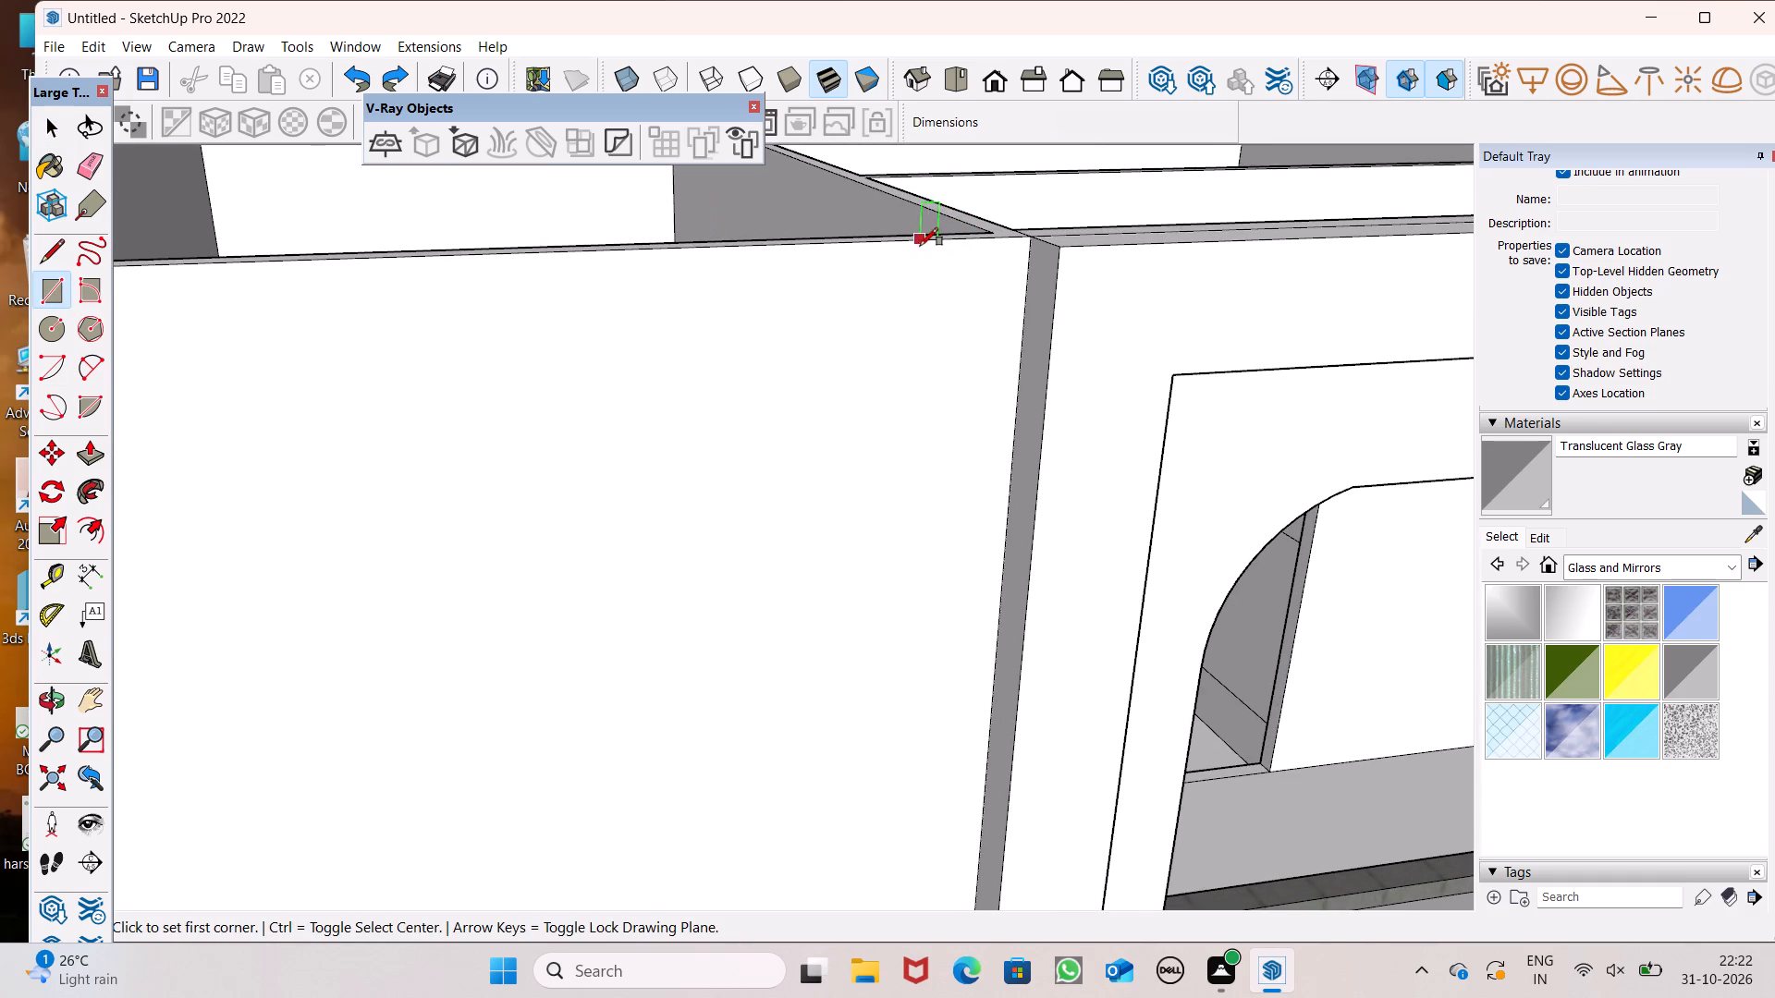
pyautogui.click(918, 243)
pyautogui.scroll(-12, 934, 293)
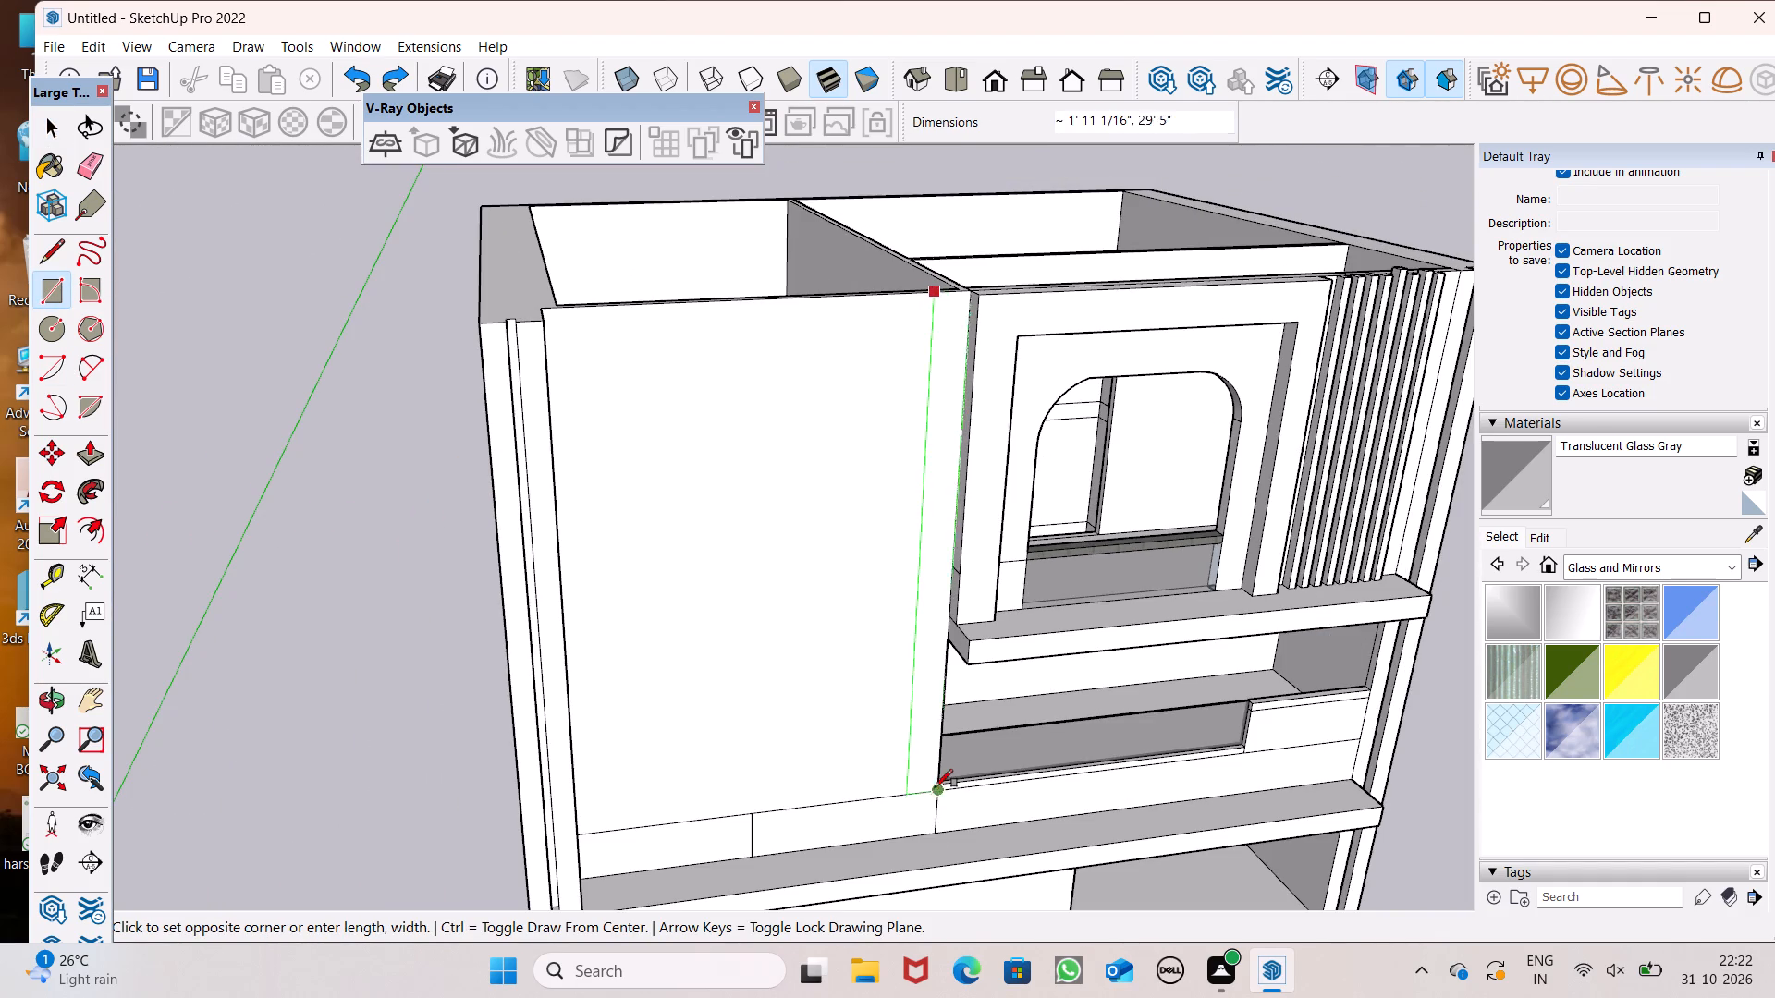
pyautogui.scroll(10, 935, 787)
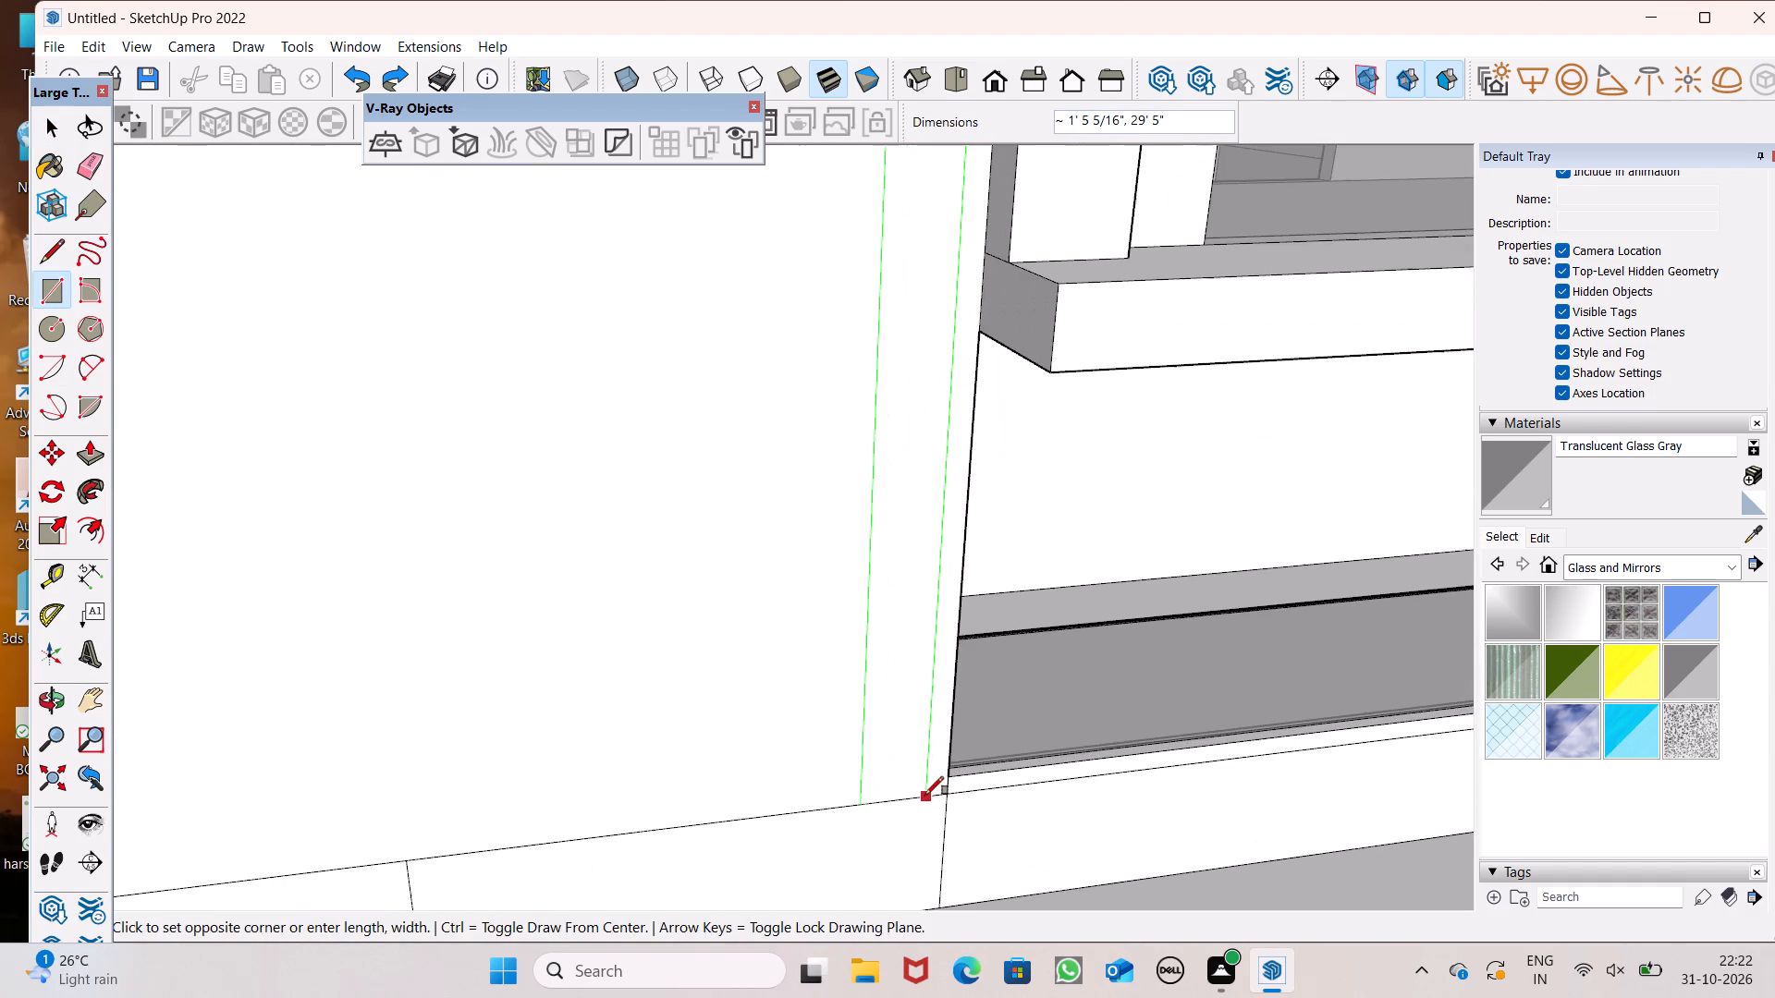
pyautogui.click(928, 794)
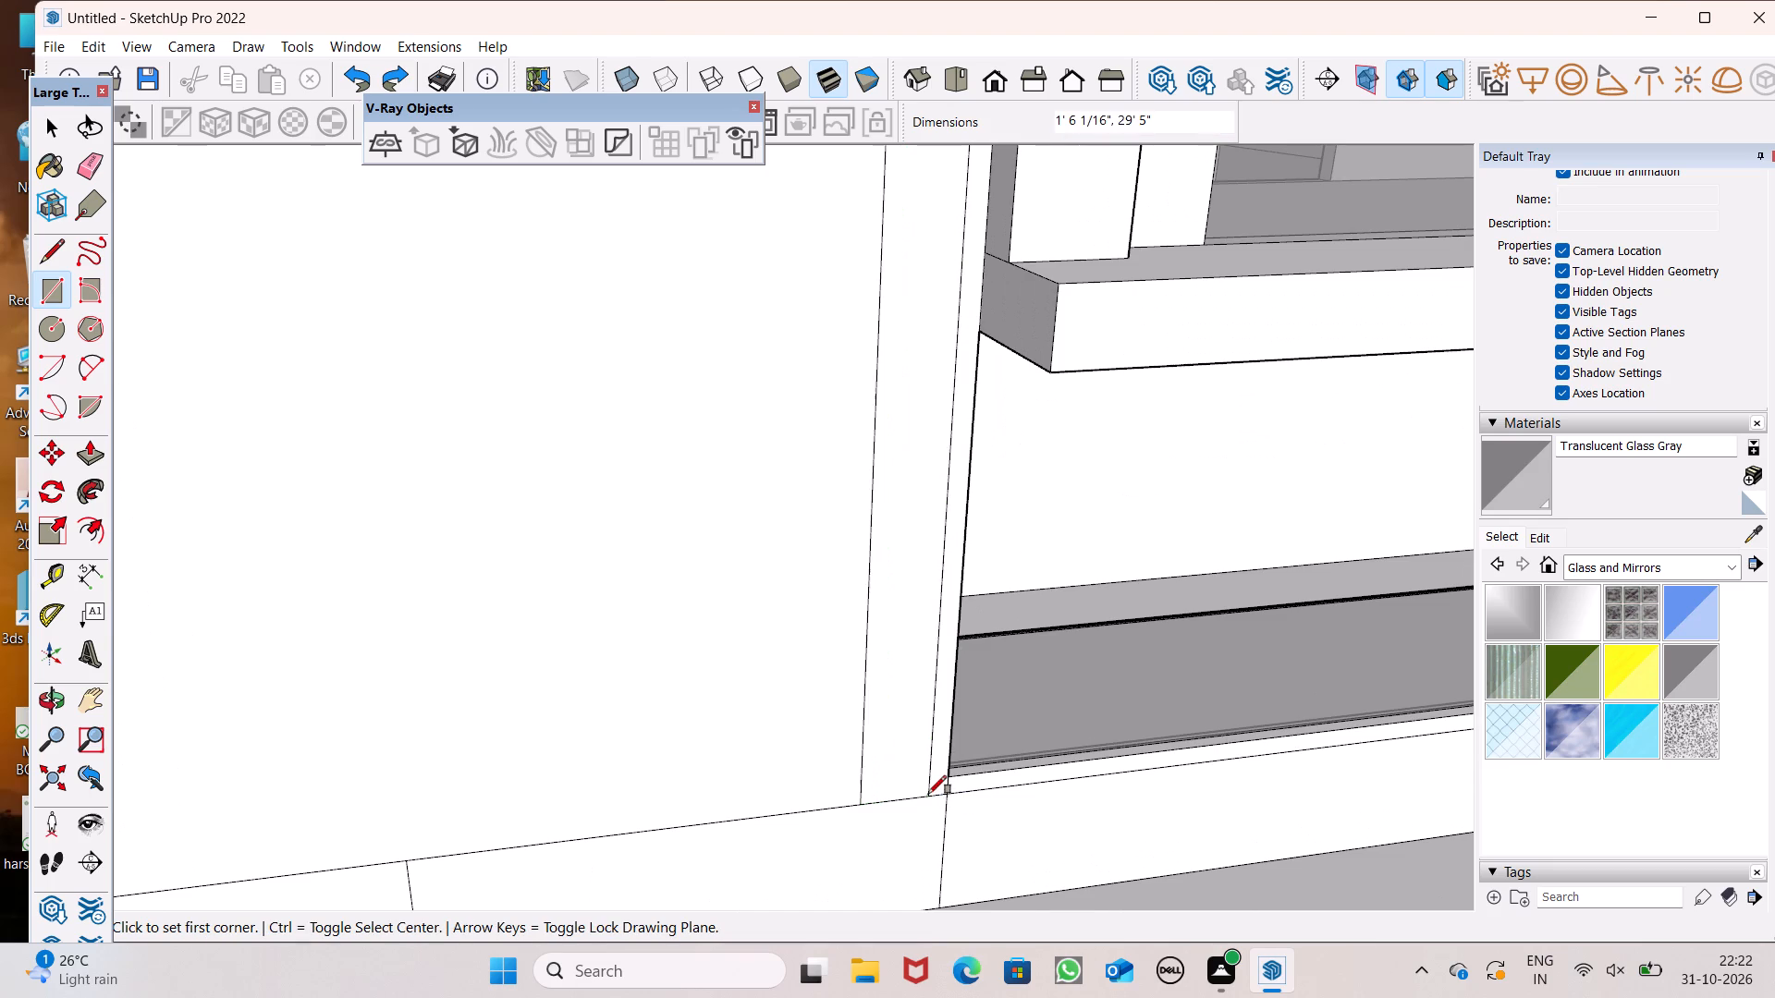
# Copy the tall strip twice across the blank wall toward the grooved pillar, placing the first copy 2' 5 11/16" away.
pyautogui.scroll(-12, 900, 715)
pyautogui.moveTo(920, 712); pyautogui.dragTo(880, 712, button='middle')
pyautogui.press('space')
pyautogui.doubleClick(888, 715)
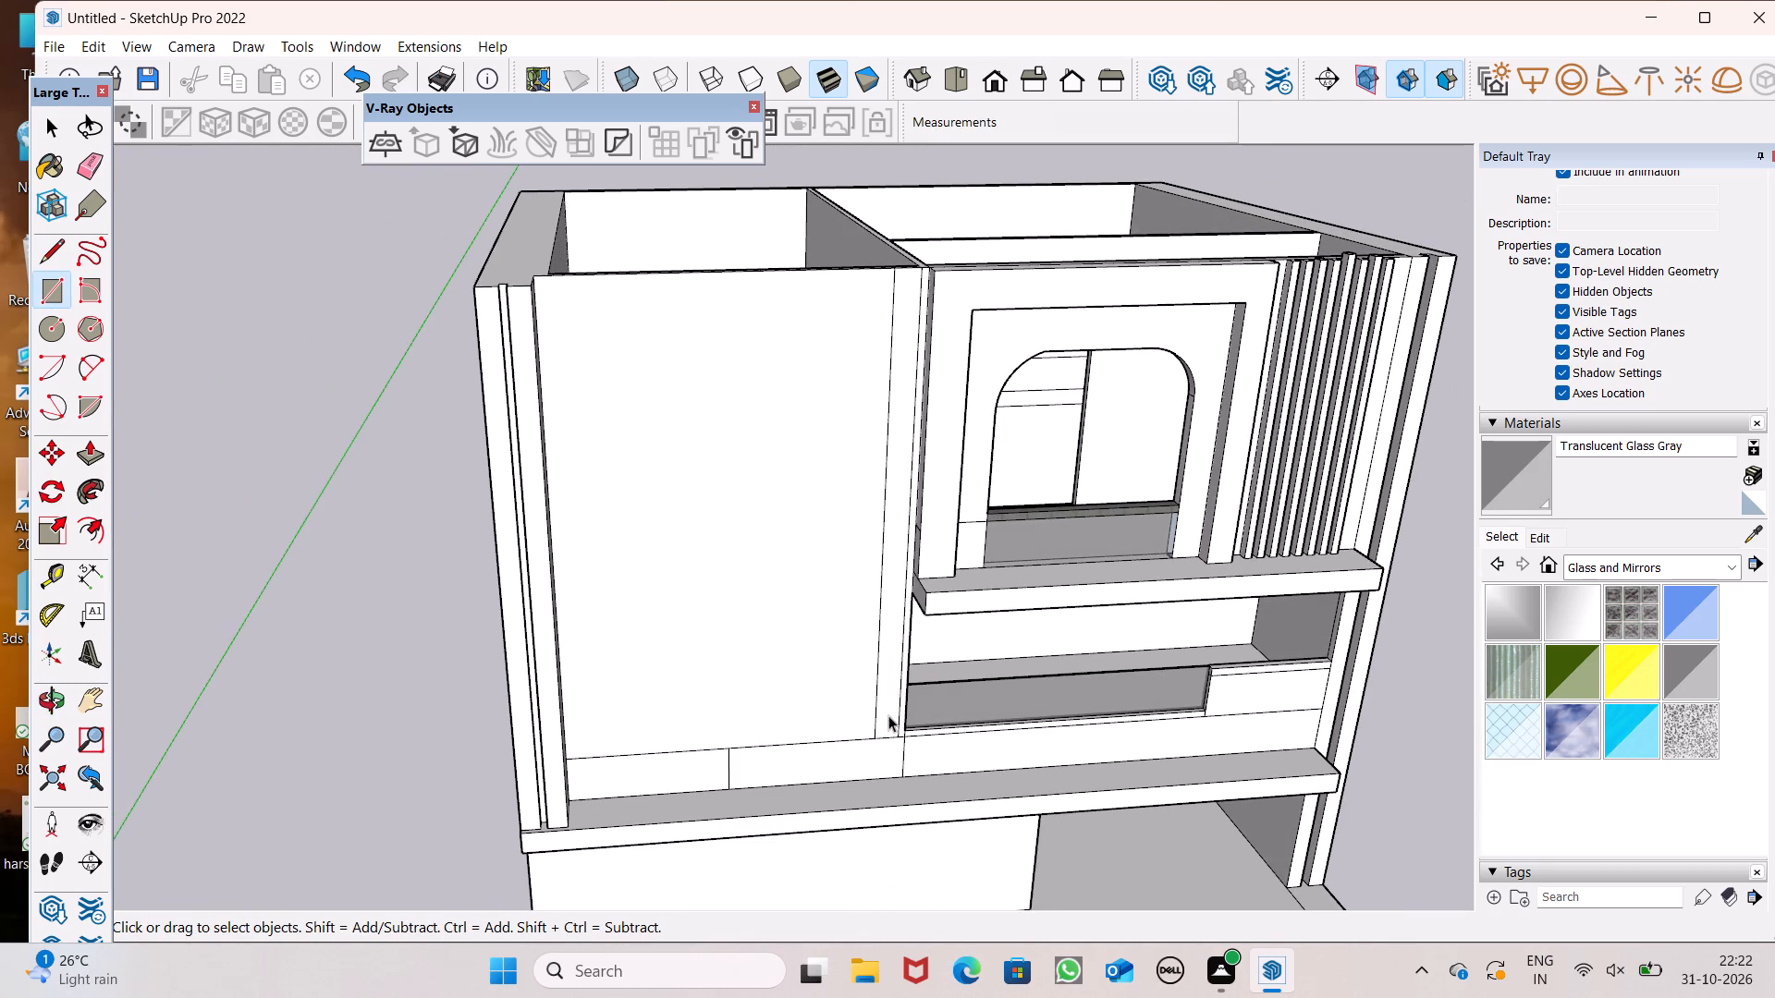
pyautogui.press('m')
pyautogui.press('Return')
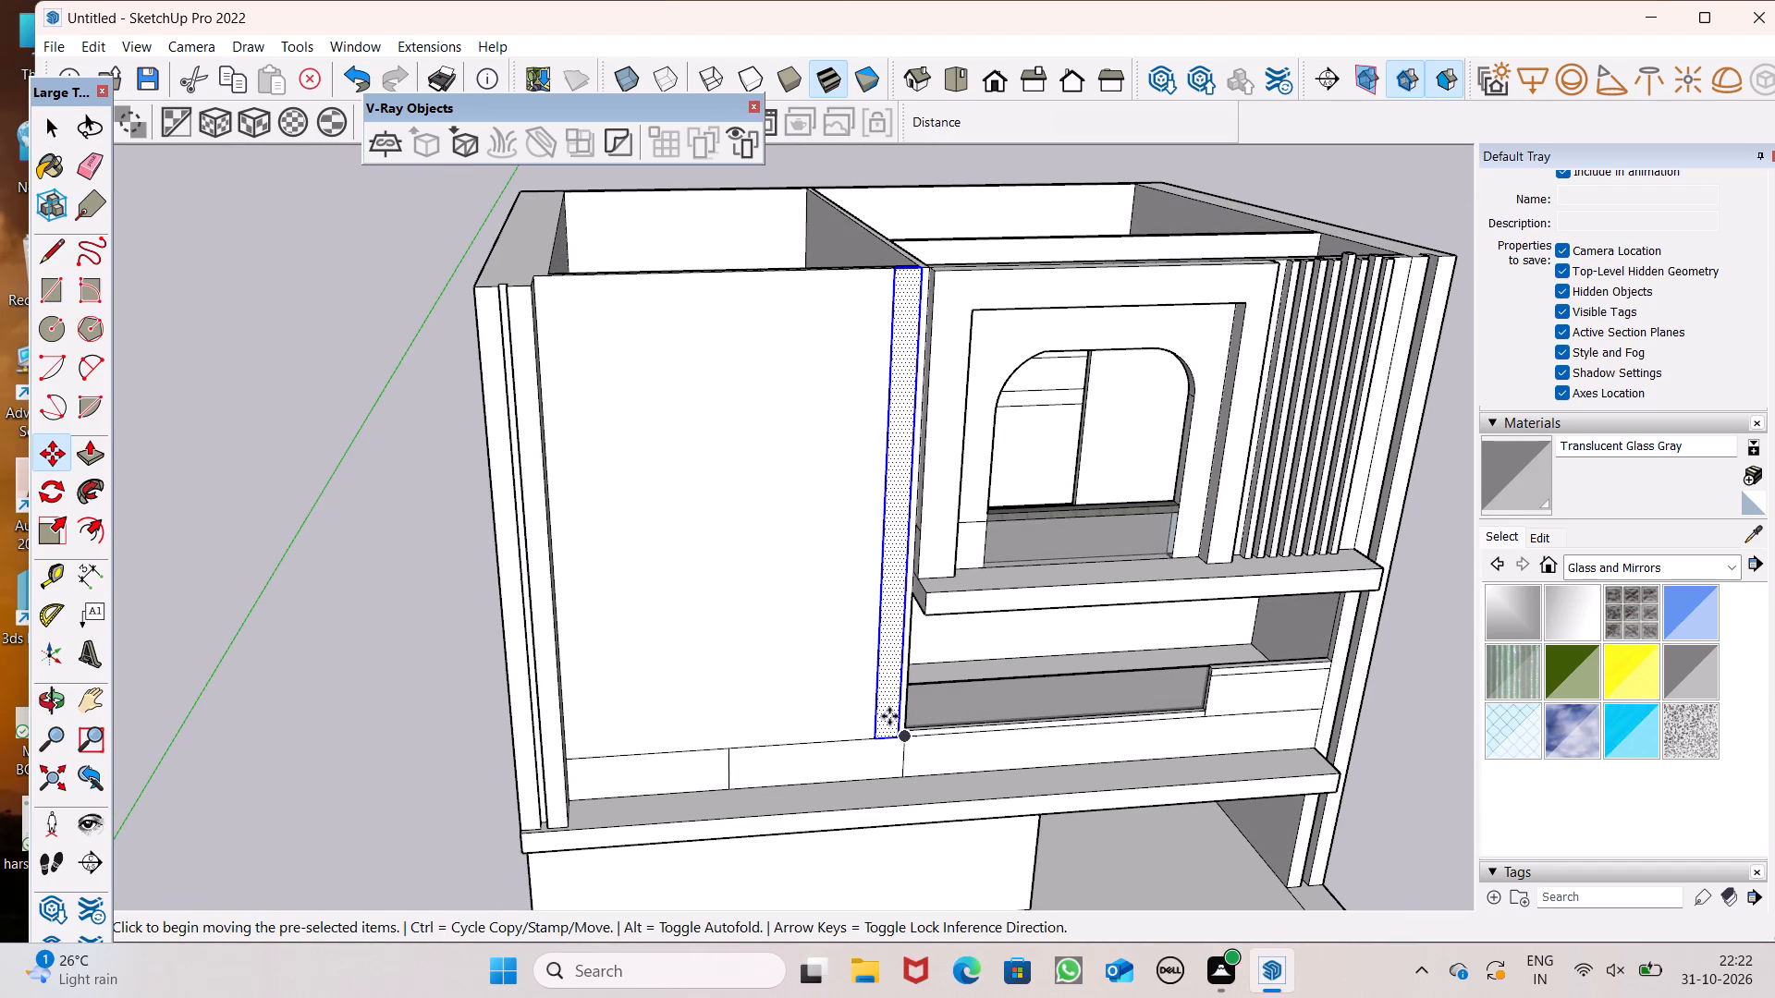
pyautogui.moveTo(887, 716); pyautogui.dragTo(862, 723)
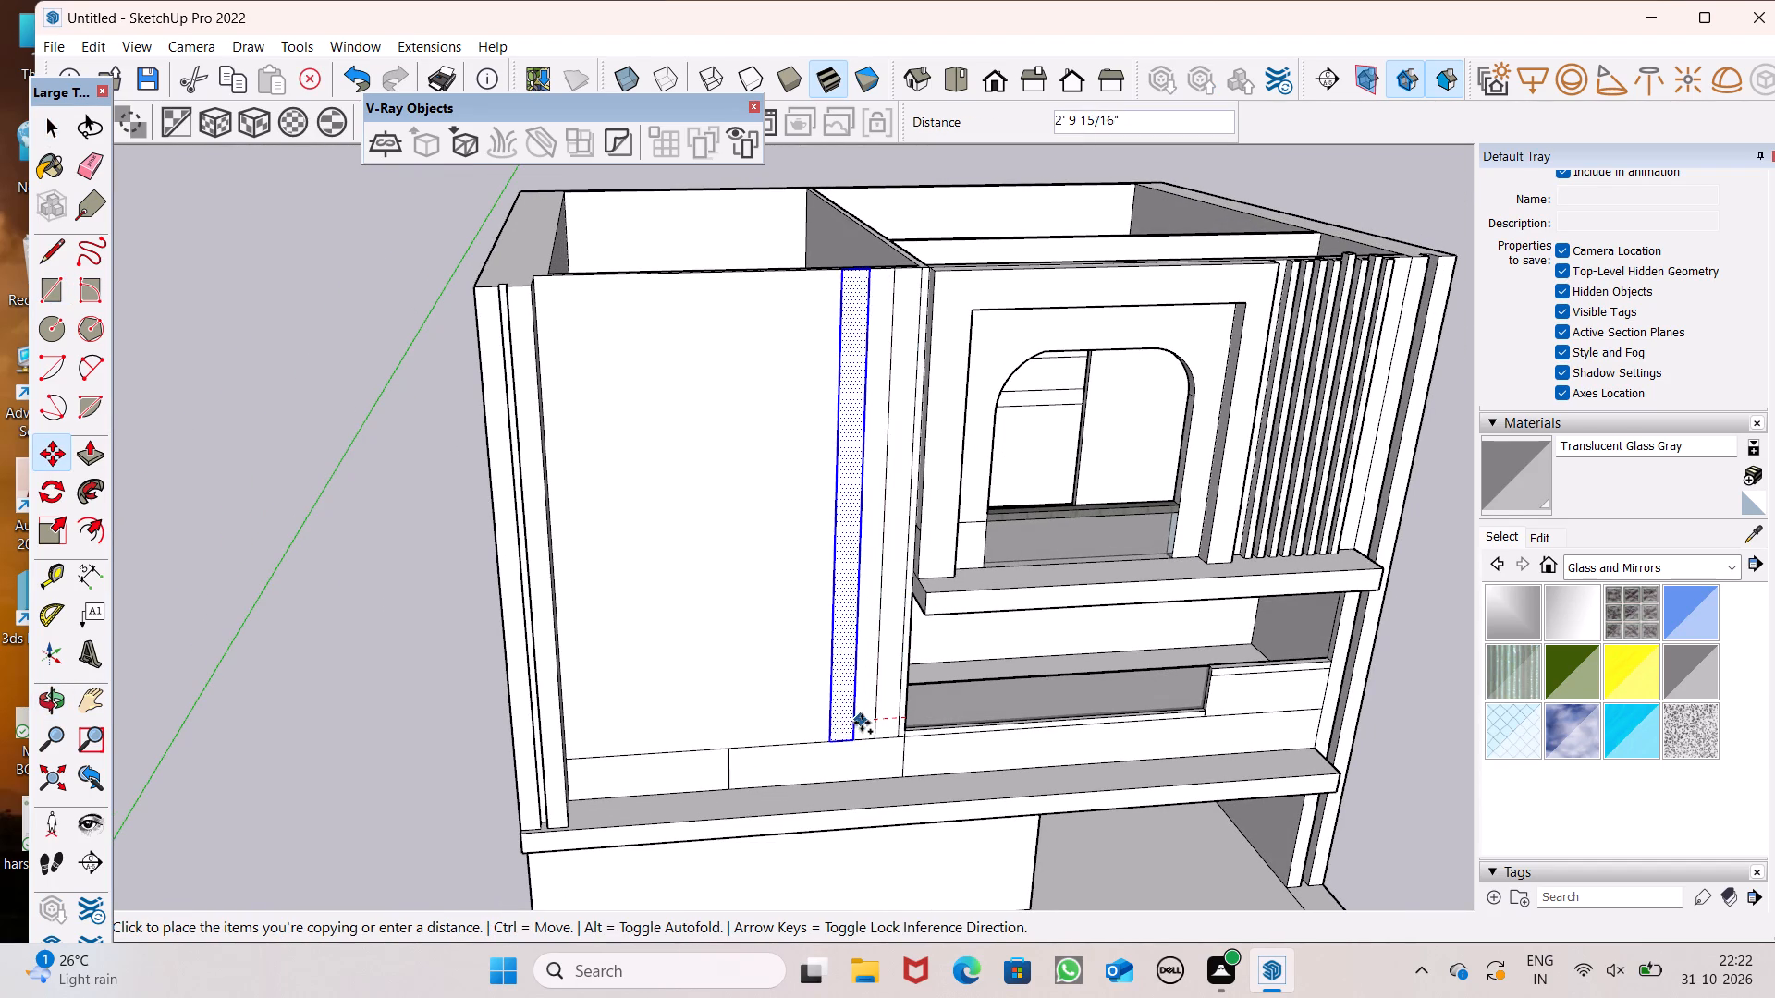
pyautogui.moveTo(862, 723); pyautogui.dragTo(867, 722)
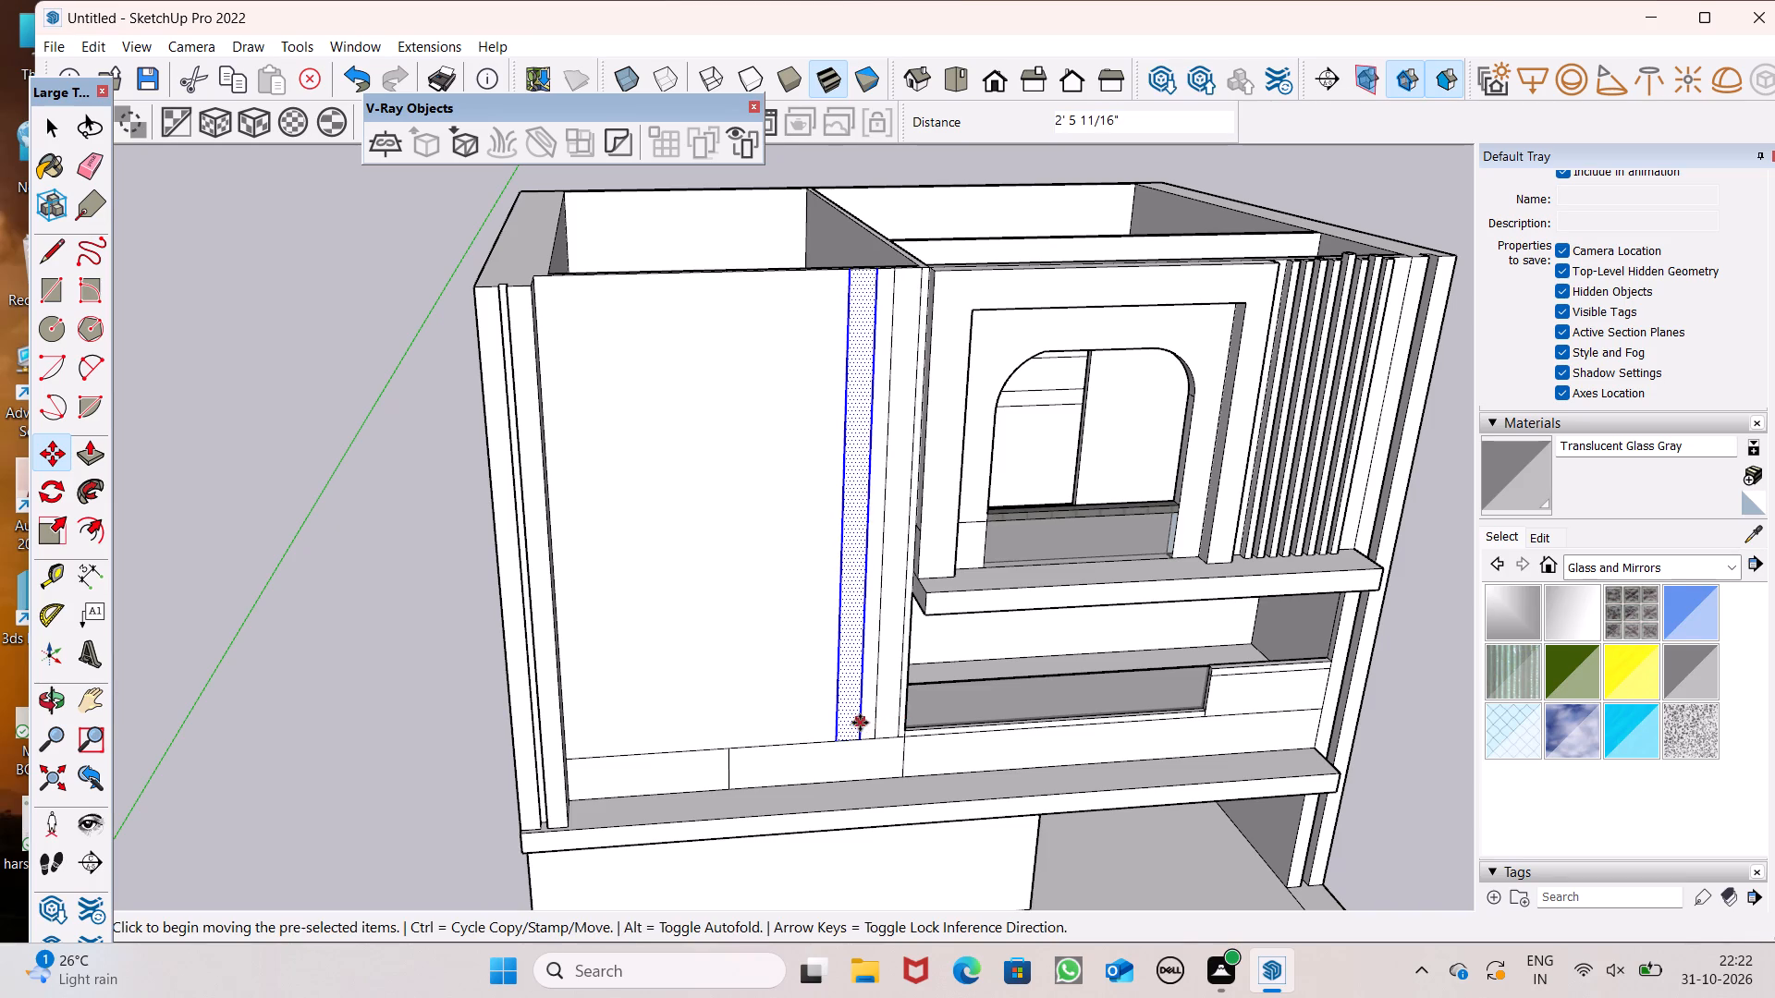
pyautogui.moveTo(849, 717); pyautogui.dragTo(795, 734)
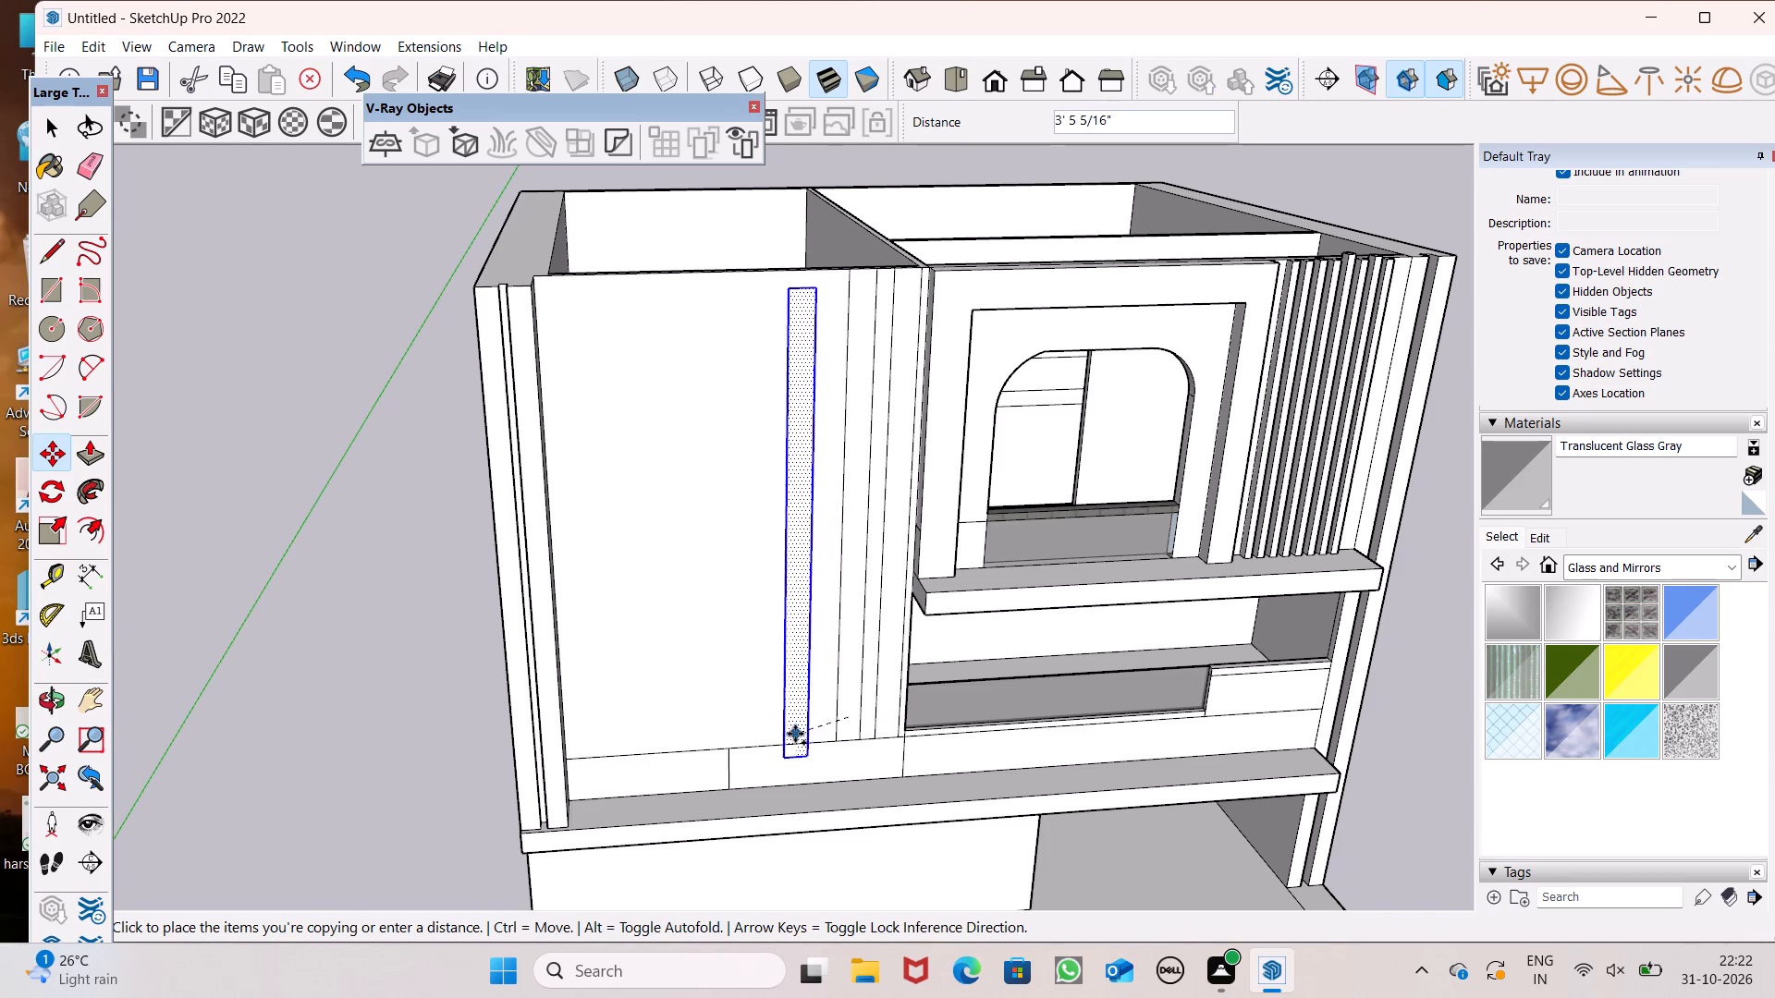
pyautogui.moveTo(795, 734); pyautogui.dragTo(805, 724)
pyautogui.scroll(-5, 718, 650)
pyautogui.press('space')
pyautogui.click(398, 510)
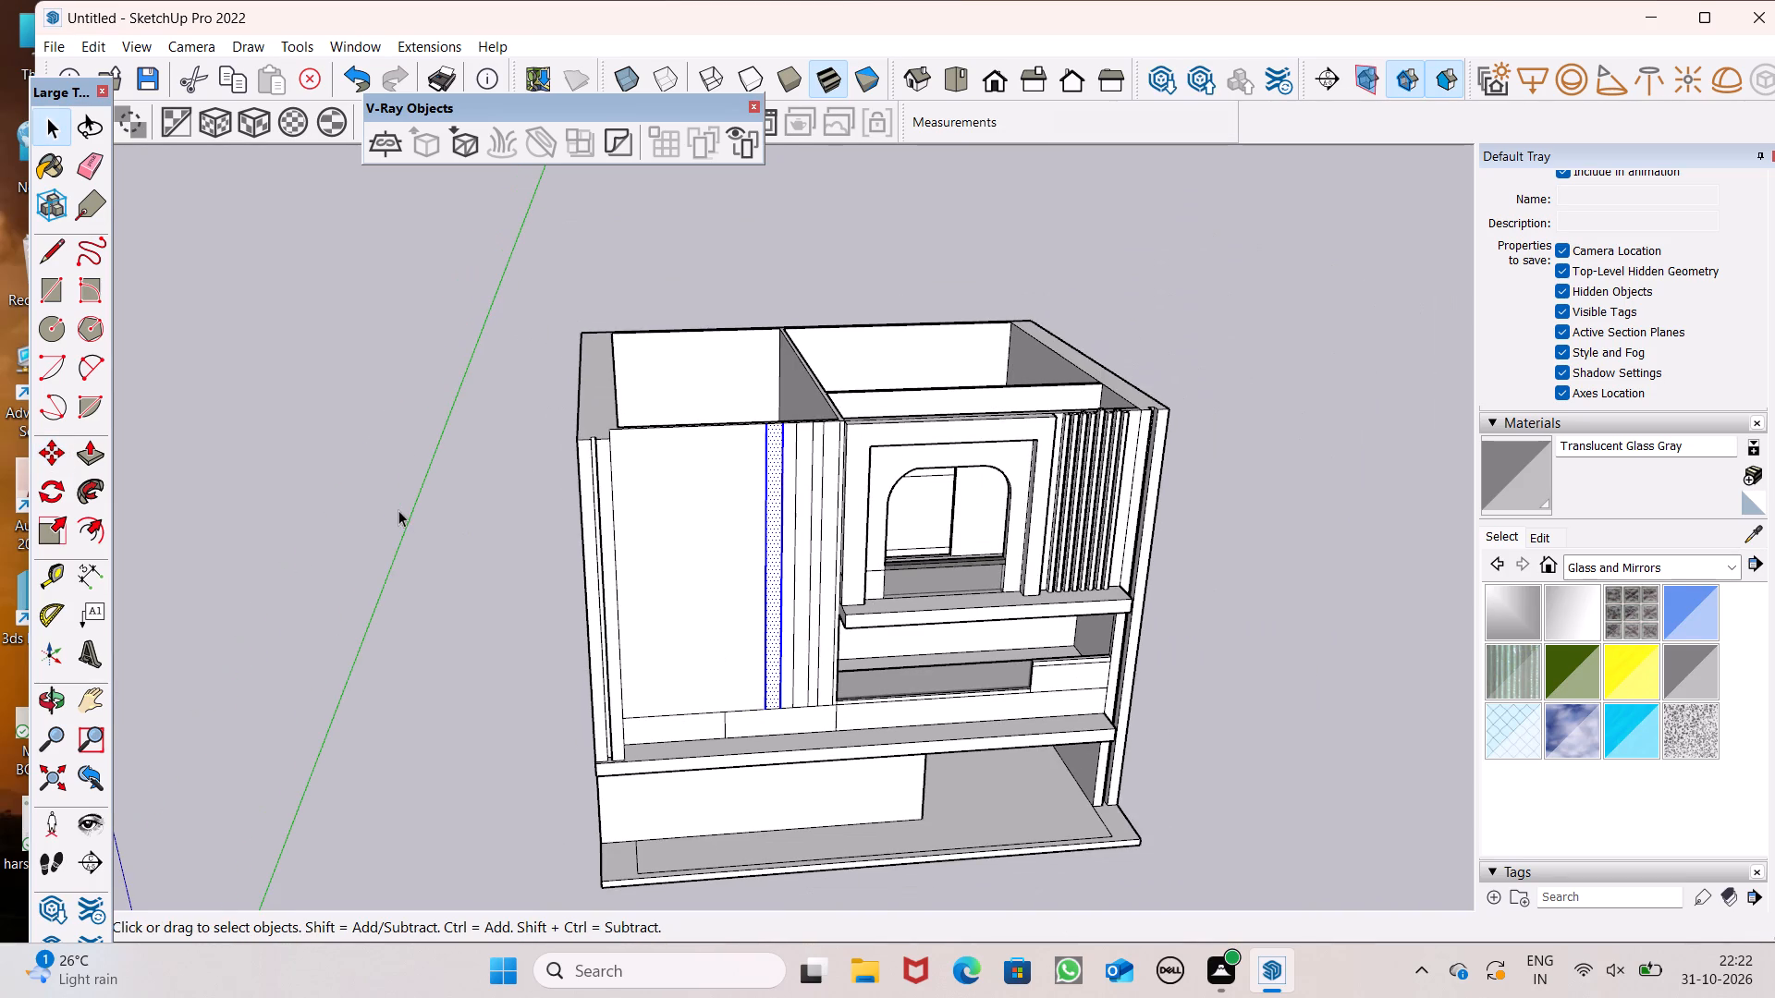
# Push/Pull the strip nearest the glass railing outward 1' 2 3/8" and widen it 5 3/4" toward the grooved pillar.
pyautogui.click(97, 448)
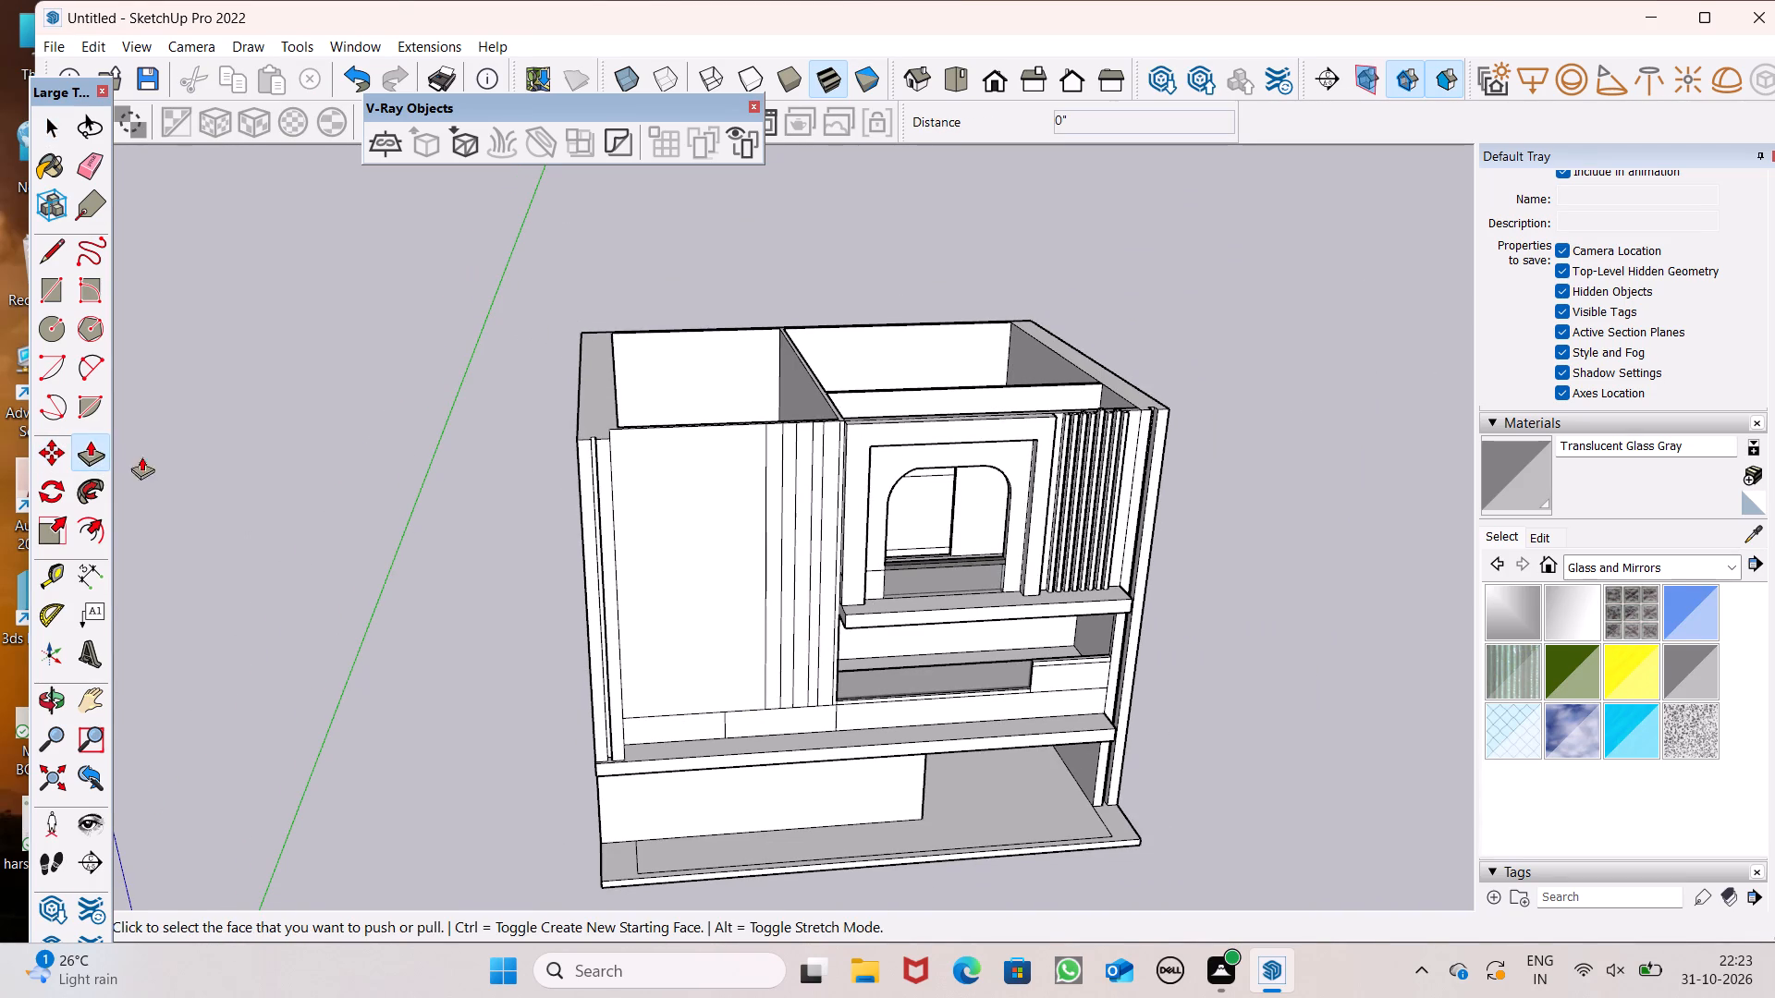
pyautogui.scroll(-3, 510, 493)
pyautogui.moveTo(741, 651); pyautogui.dragTo(736, 743, button='middle')
pyautogui.scroll(8, 741, 699)
pyautogui.scroll(-3, 741, 587)
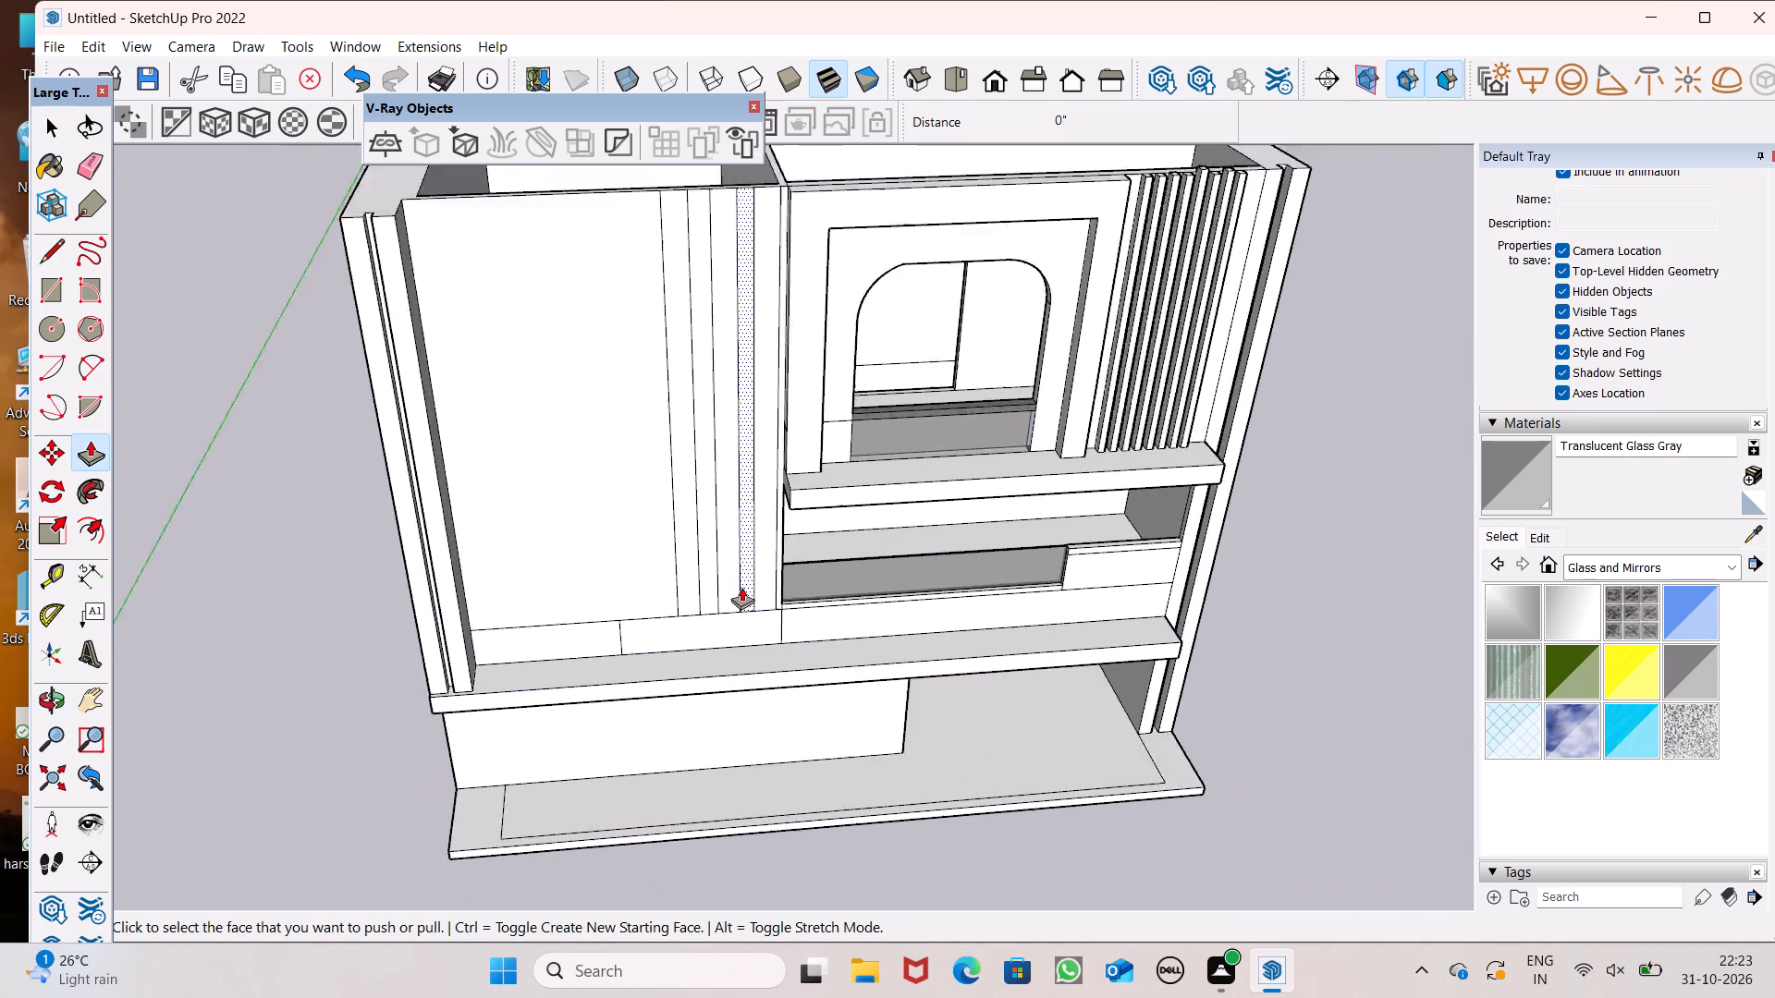
pyautogui.scroll(-1, 741, 587)
pyautogui.scroll(7, 754, 620)
pyautogui.moveTo(771, 566); pyautogui.dragTo(771, 585)
pyautogui.moveTo(741, 589); pyautogui.dragTo(965, 676, button='middle')
pyautogui.scroll(2, 851, 590)
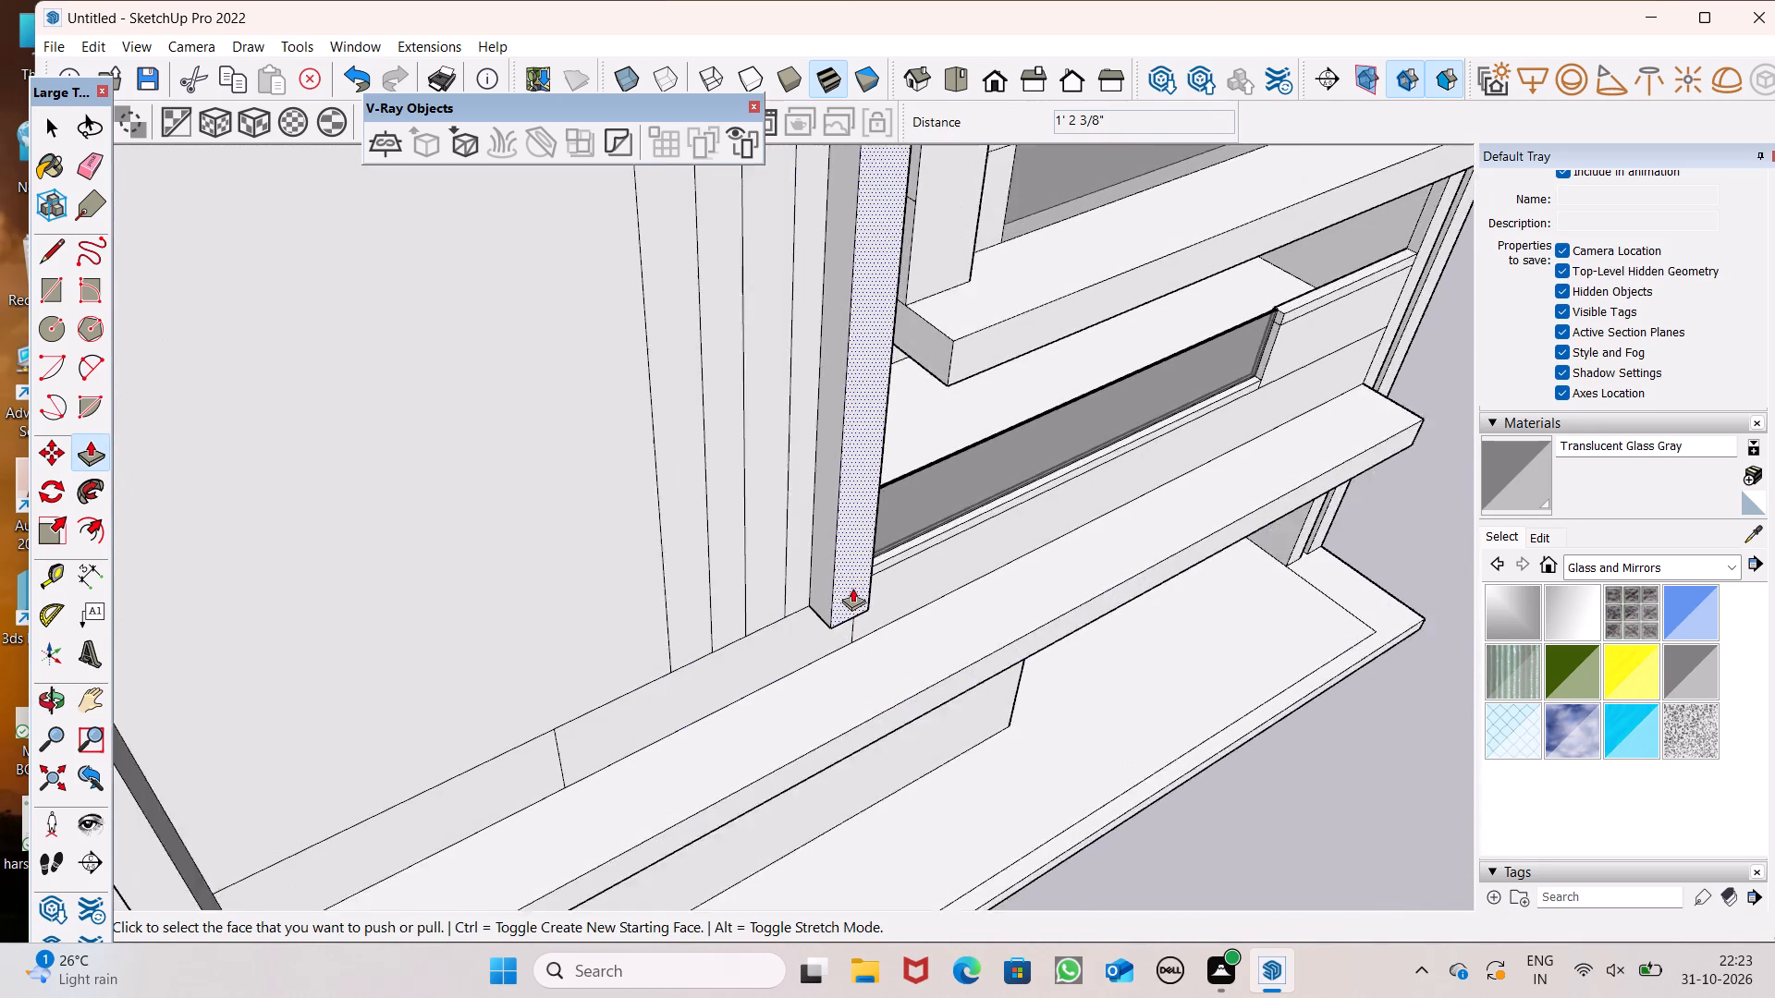
pyautogui.scroll(2, 852, 588)
pyautogui.moveTo(819, 585); pyautogui.dragTo(809, 603)
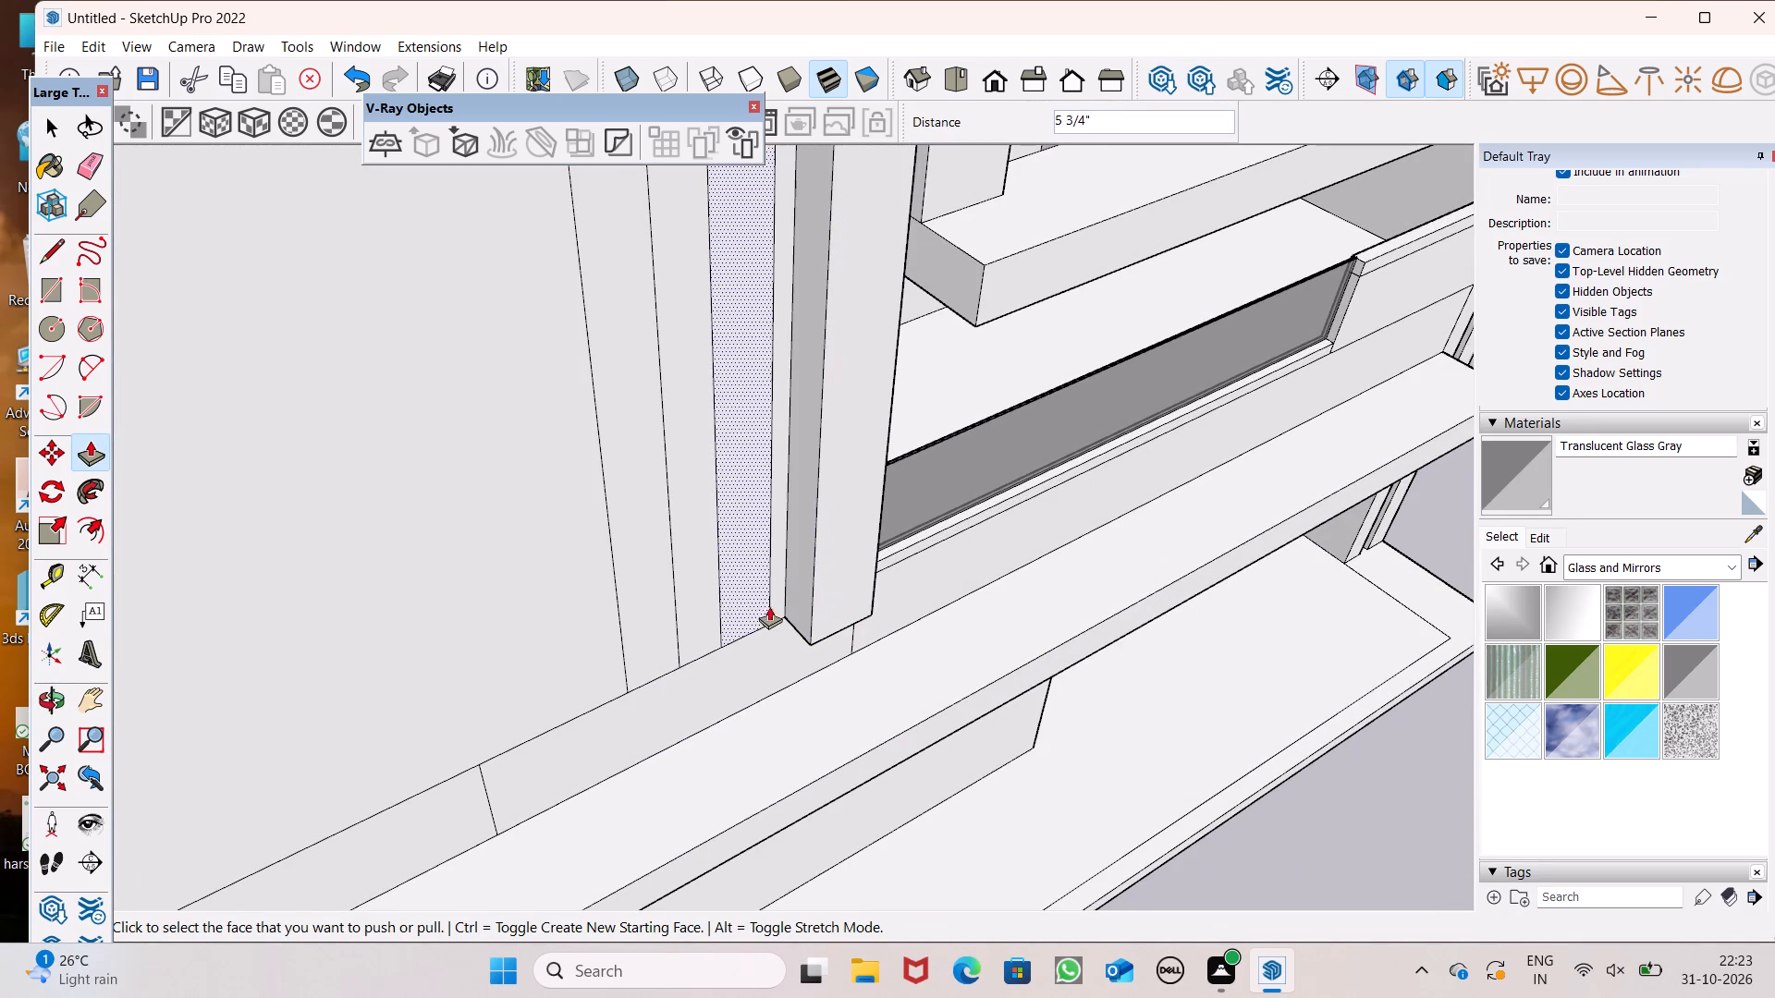
# Push/Pull the middle strip outward 1' 2 3/8" and widen it 6 1/4" toward the grooved pillar.
pyautogui.moveTo(755, 614); pyautogui.dragTo(818, 631)
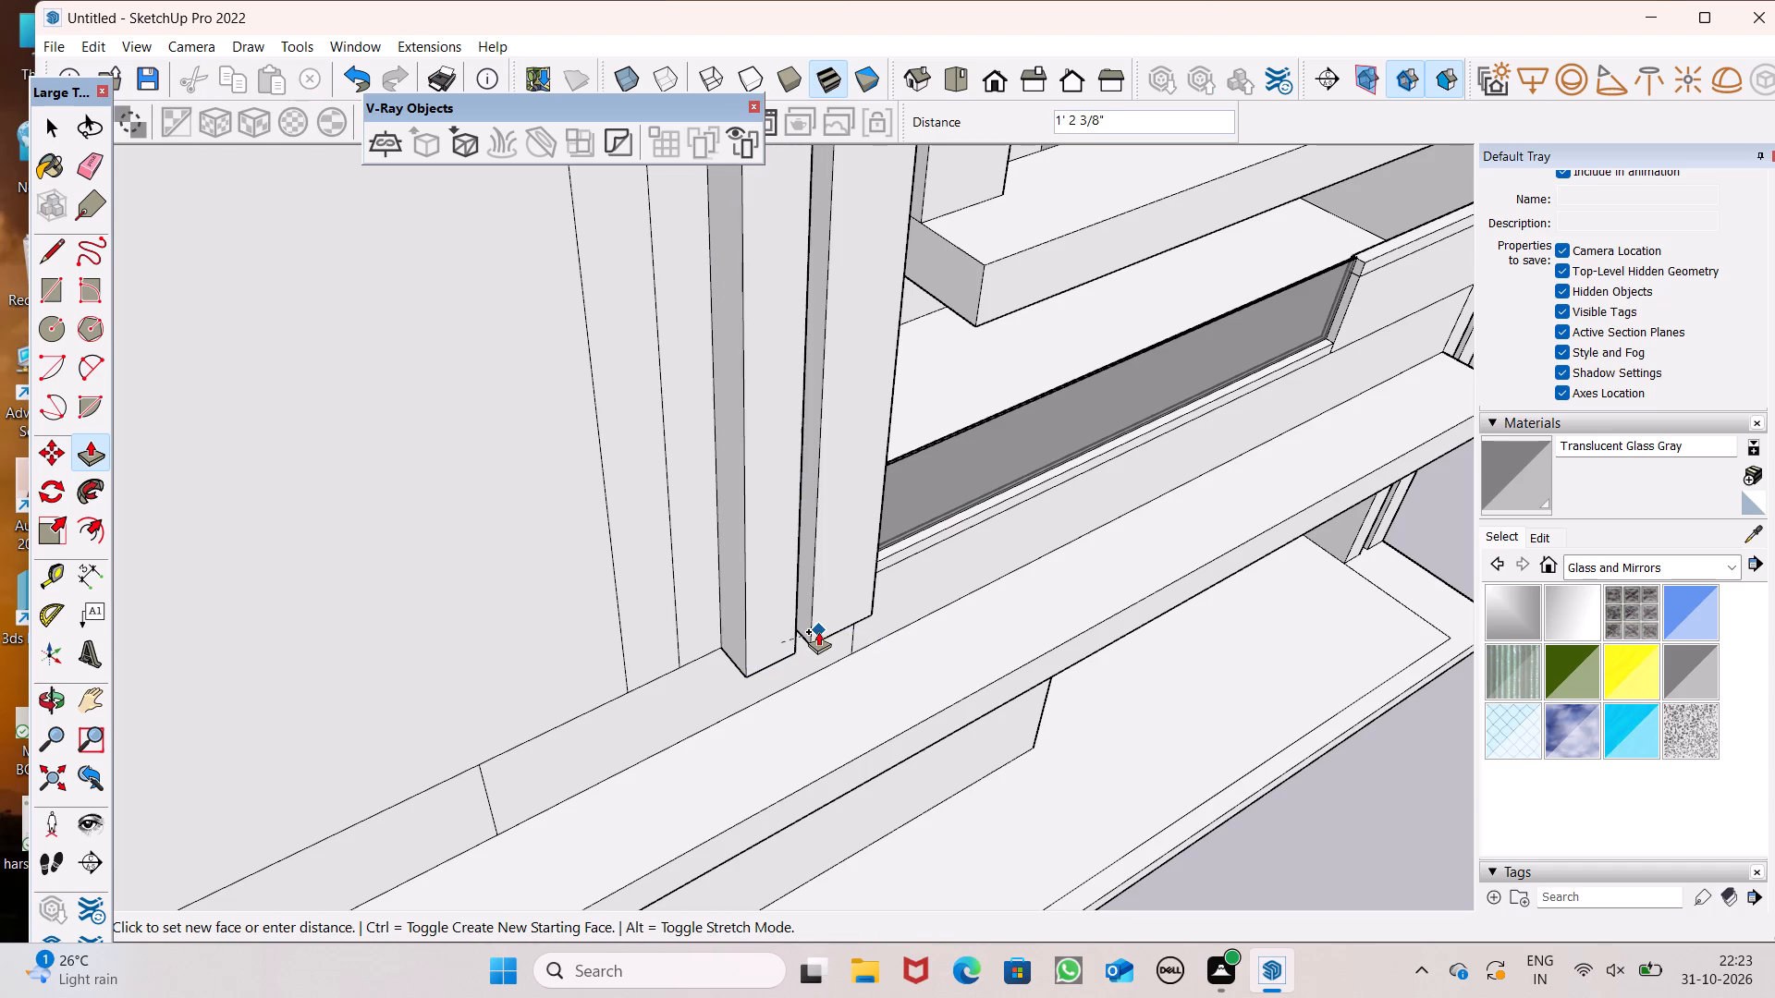
pyautogui.moveTo(818, 631); pyautogui.dragTo(825, 633)
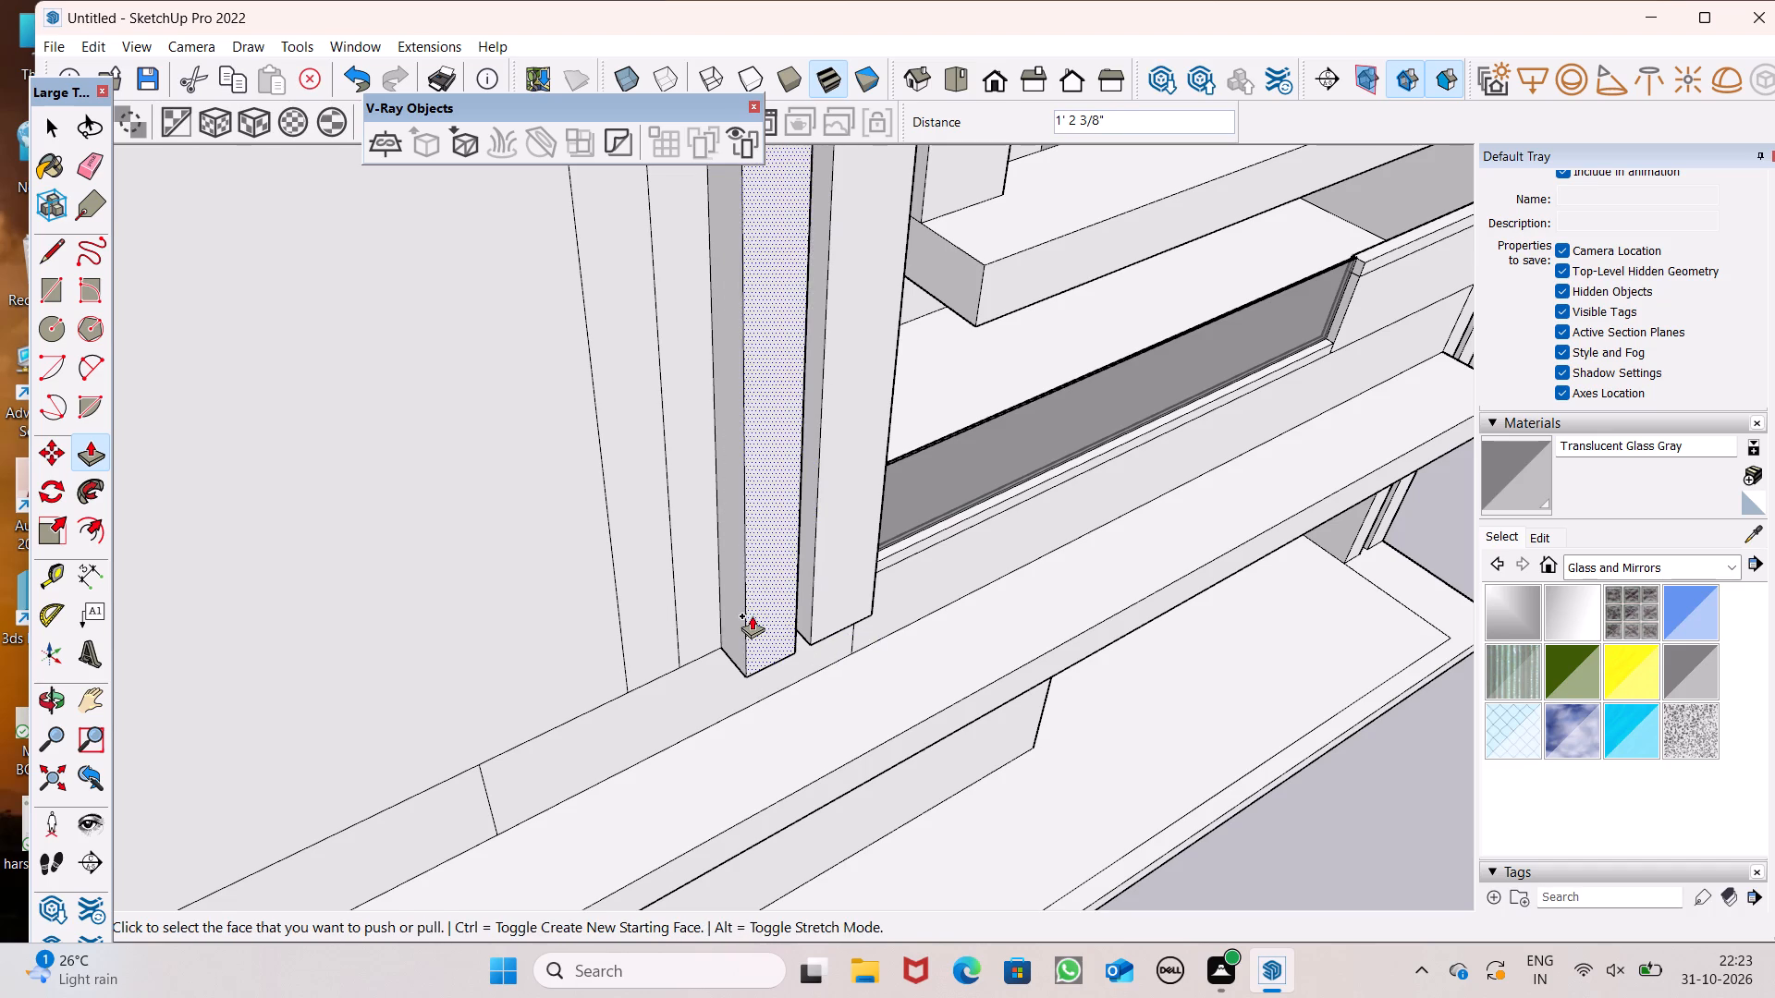
pyautogui.moveTo(741, 615); pyautogui.dragTo(726, 632)
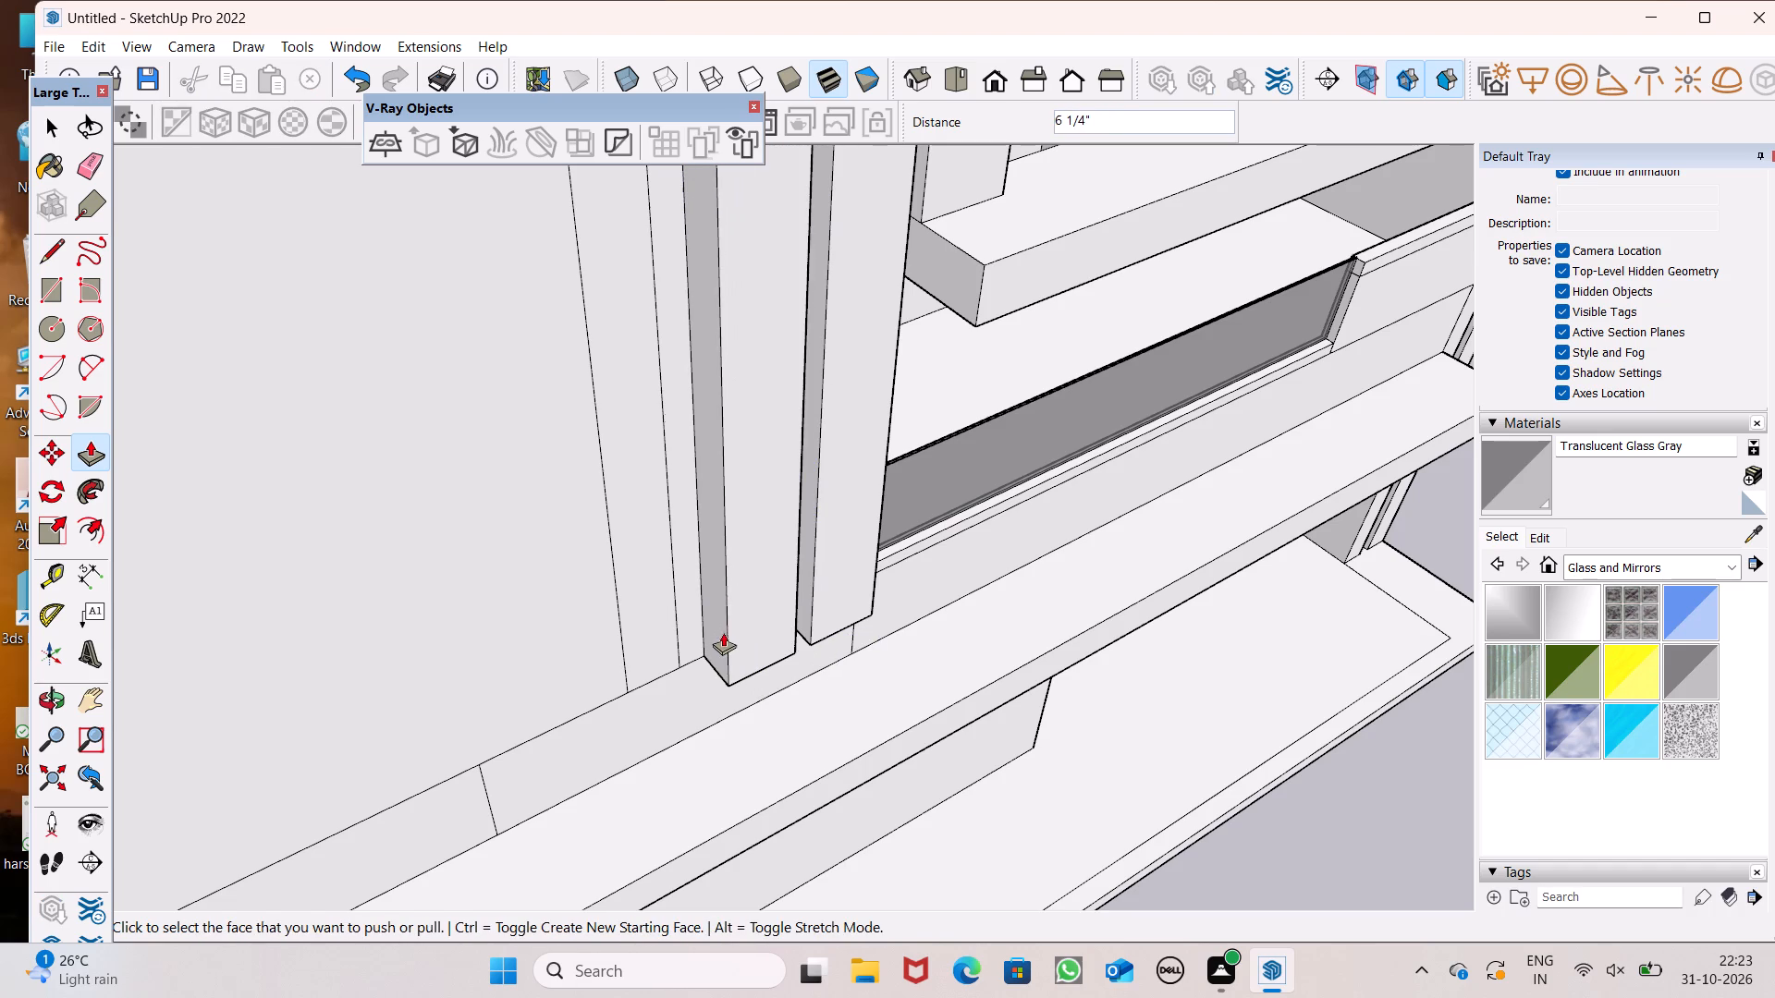
# Push/Pull the third strip outward flush with the other bars and widen it 1' 2 1/16" toward the grooved pillar.
pyautogui.moveTo(669, 649); pyautogui.dragTo(728, 688)
pyautogui.moveTo(643, 686); pyautogui.dragTo(608, 719)
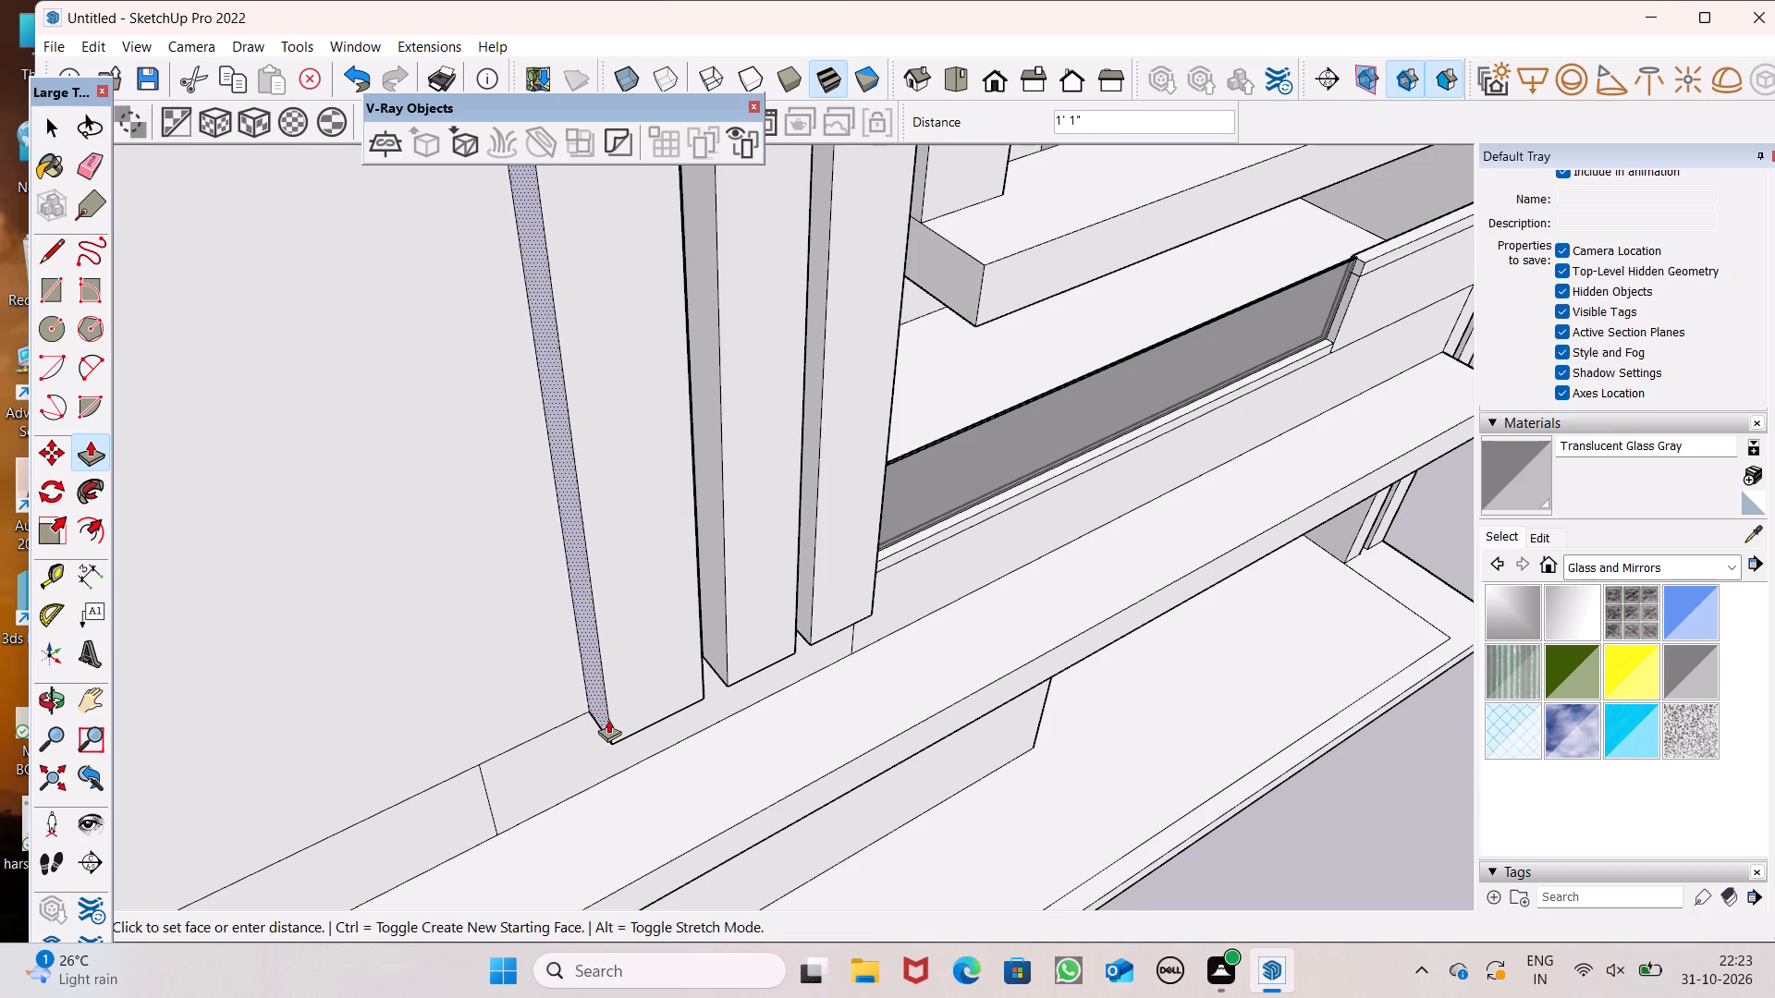
pyautogui.moveTo(608, 719); pyautogui.dragTo(606, 721)
# Extend the bottom face of the widest bar down to the lower ledge with Push/Pull.
pyautogui.scroll(-4, 606, 631)
pyautogui.moveTo(779, 639); pyautogui.dragTo(545, 264, button='middle')
pyautogui.scroll(3, 544, 453)
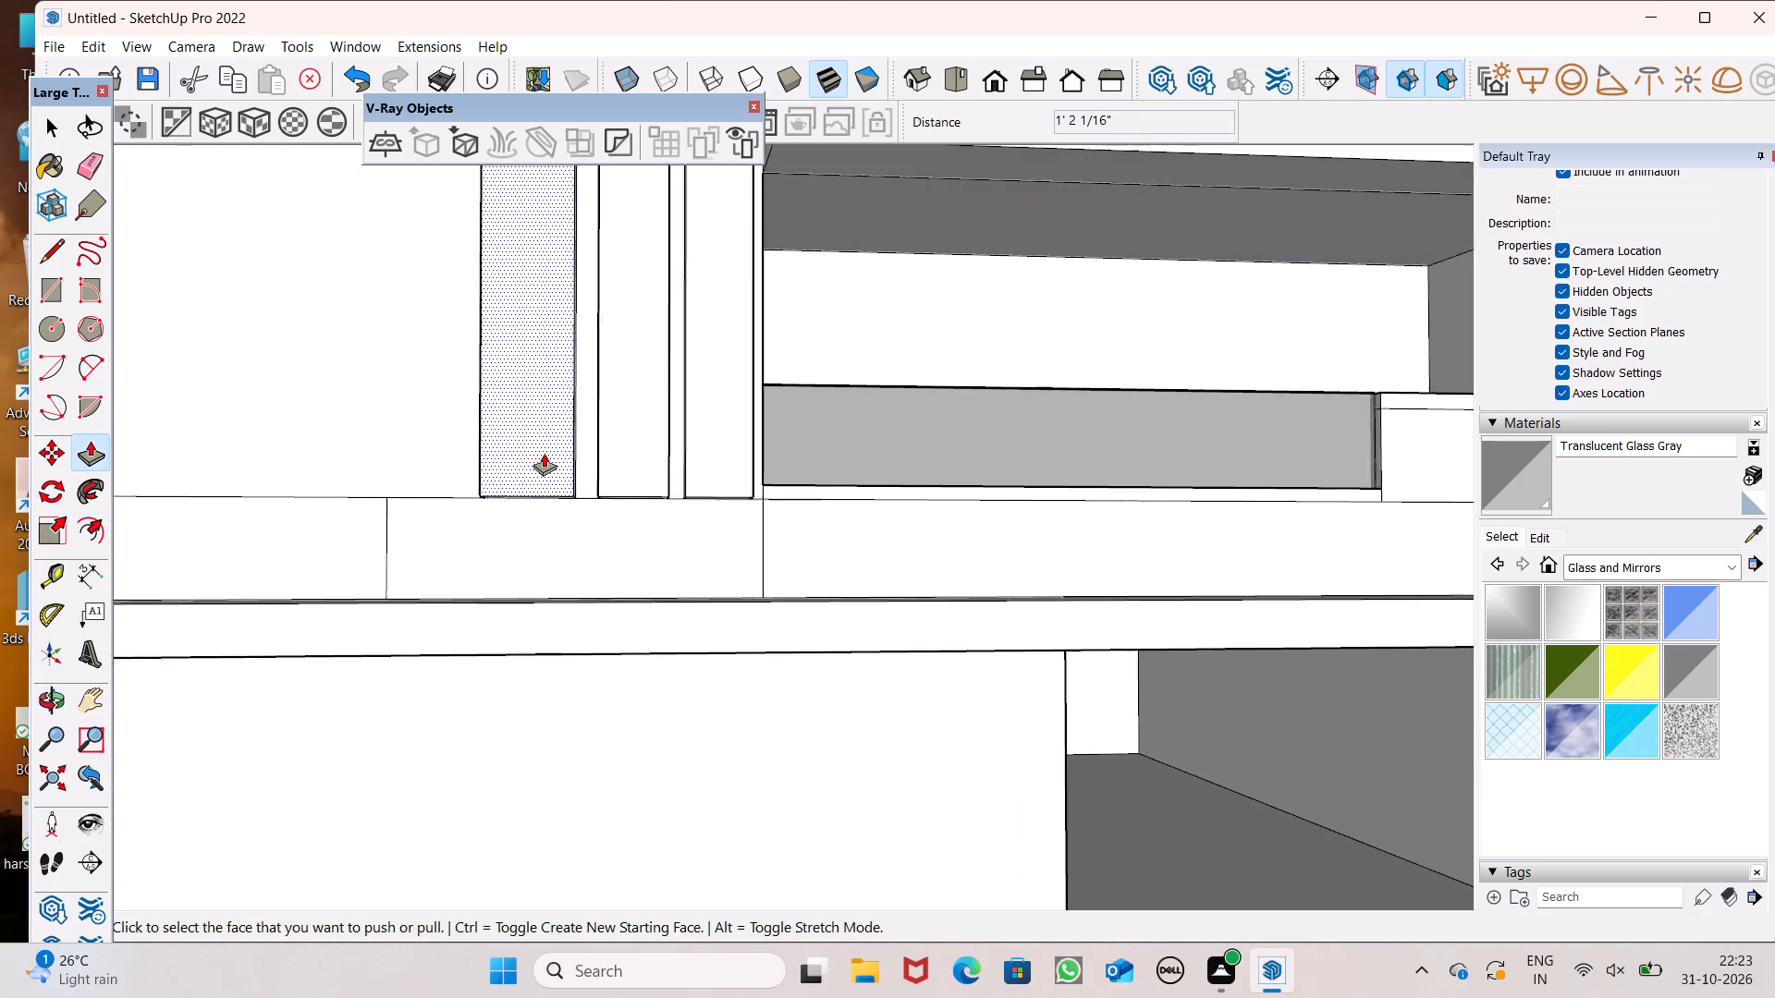
pyautogui.scroll(3, 544, 453)
pyautogui.moveTo(596, 592); pyautogui.dragTo(590, 453, button='middle')
pyautogui.scroll(1, 590, 453)
pyautogui.moveTo(531, 497); pyautogui.dragTo(552, 561)
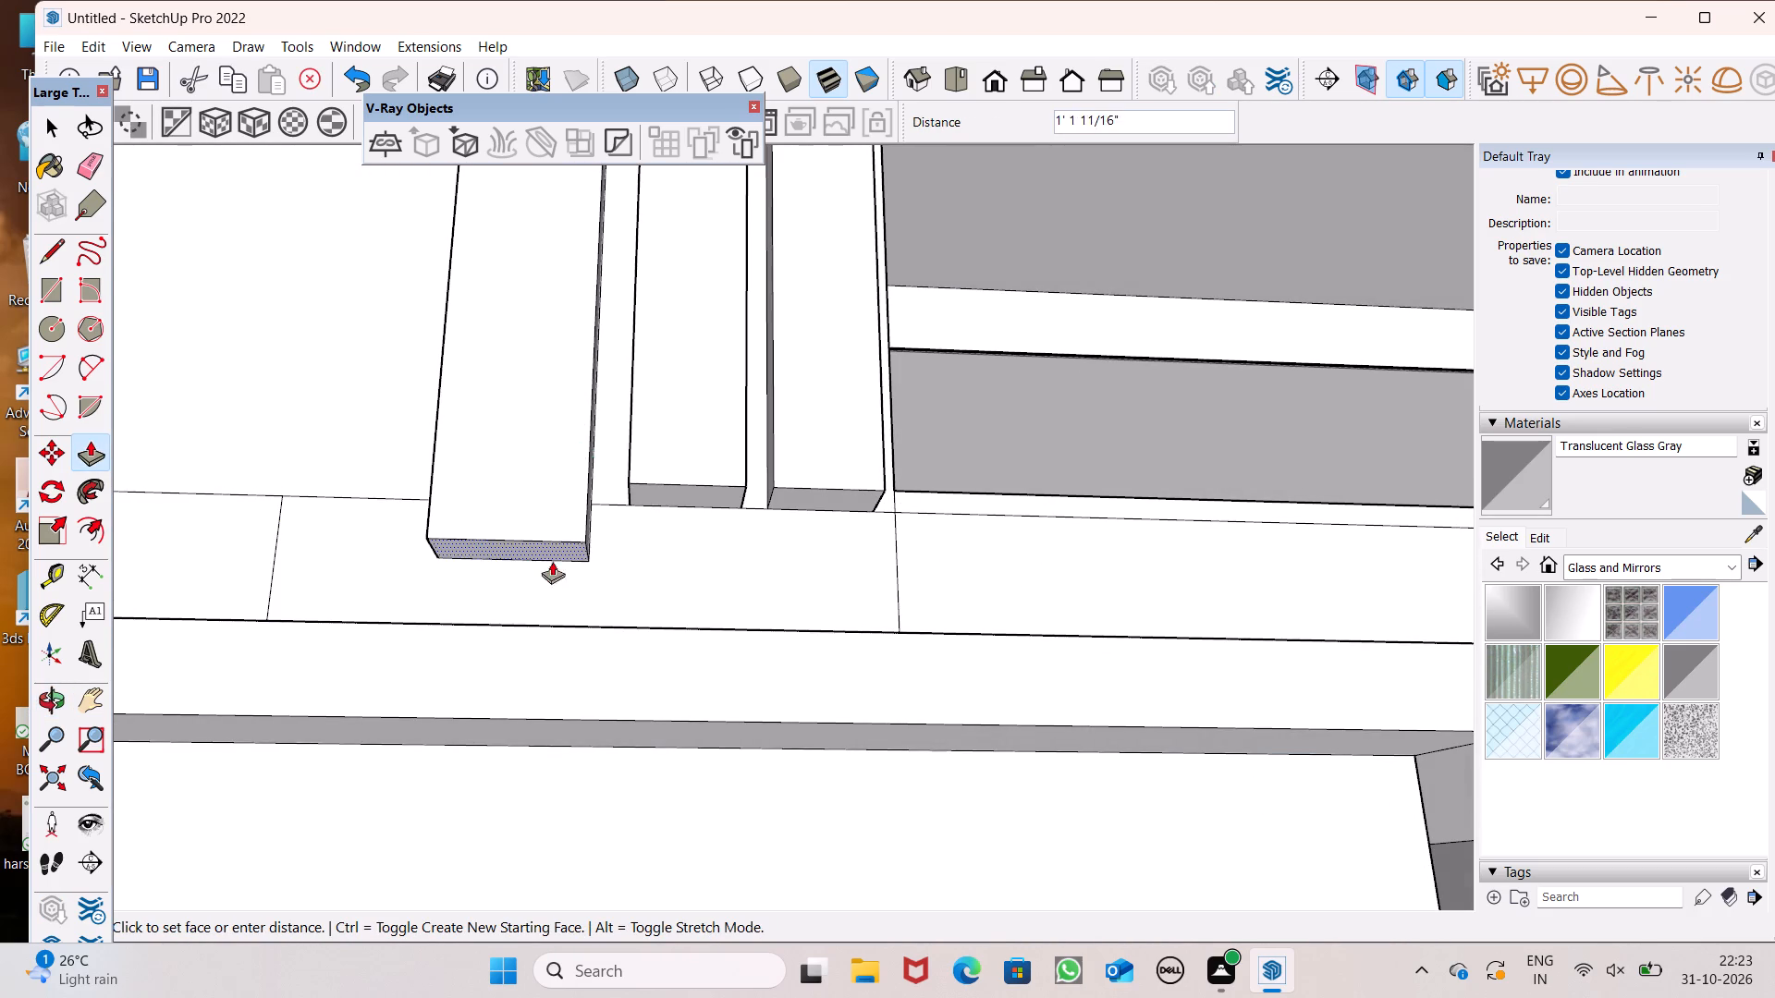
pyautogui.moveTo(552, 561); pyautogui.dragTo(606, 596)
pyautogui.moveTo(724, 582); pyautogui.dragTo(723, 647, button='middle')
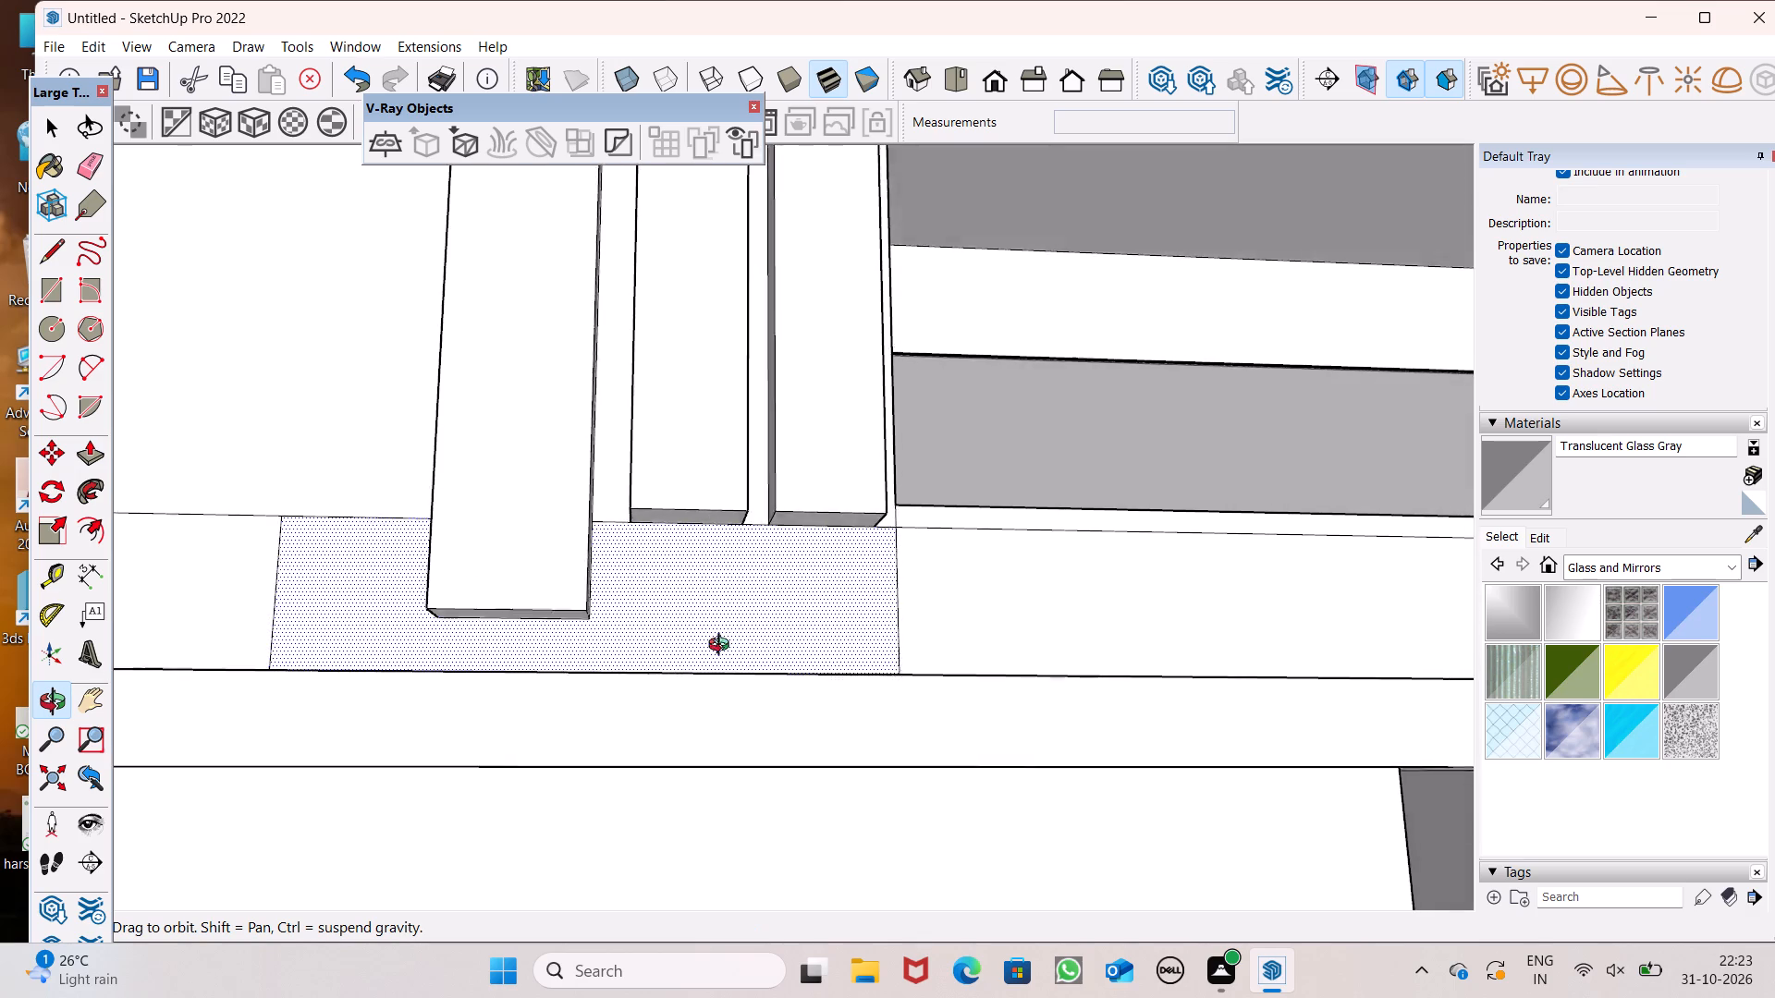
pyautogui.moveTo(723, 647); pyautogui.dragTo(685, 681, button='middle')
pyautogui.scroll(7, 565, 659)
pyautogui.moveTo(545, 615); pyautogui.dragTo(625, 768)
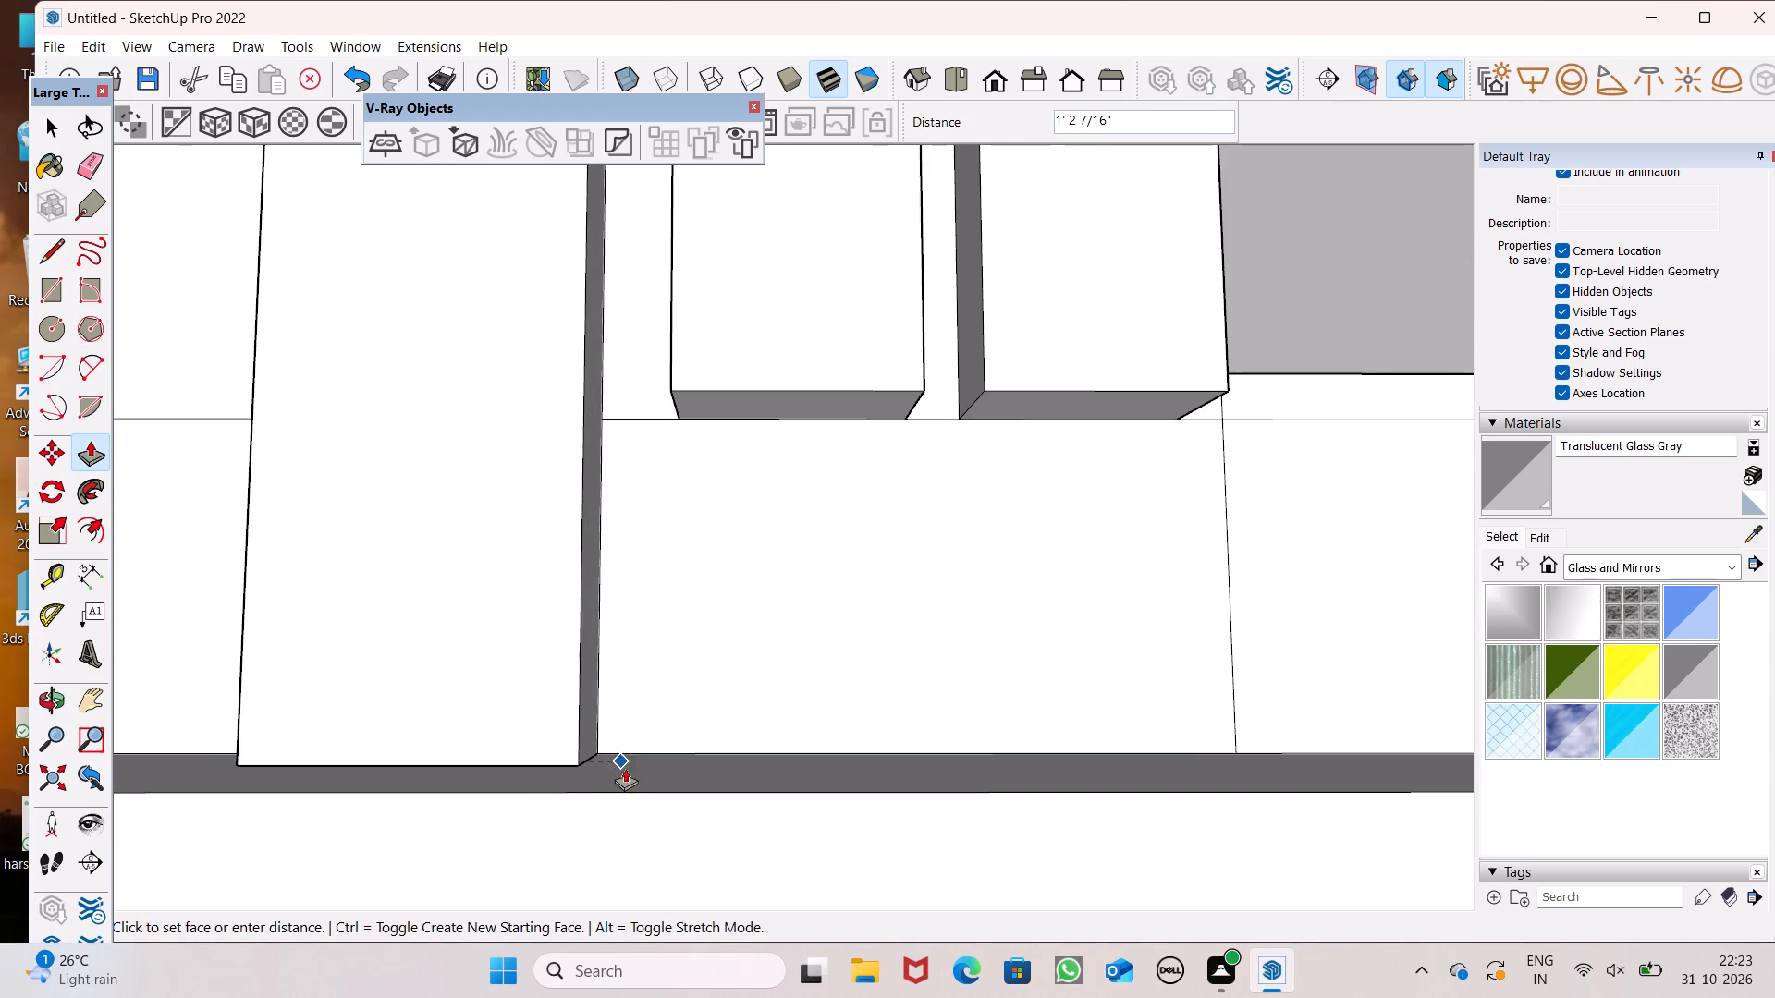
pyautogui.moveTo(625, 768); pyautogui.dragTo(636, 759)
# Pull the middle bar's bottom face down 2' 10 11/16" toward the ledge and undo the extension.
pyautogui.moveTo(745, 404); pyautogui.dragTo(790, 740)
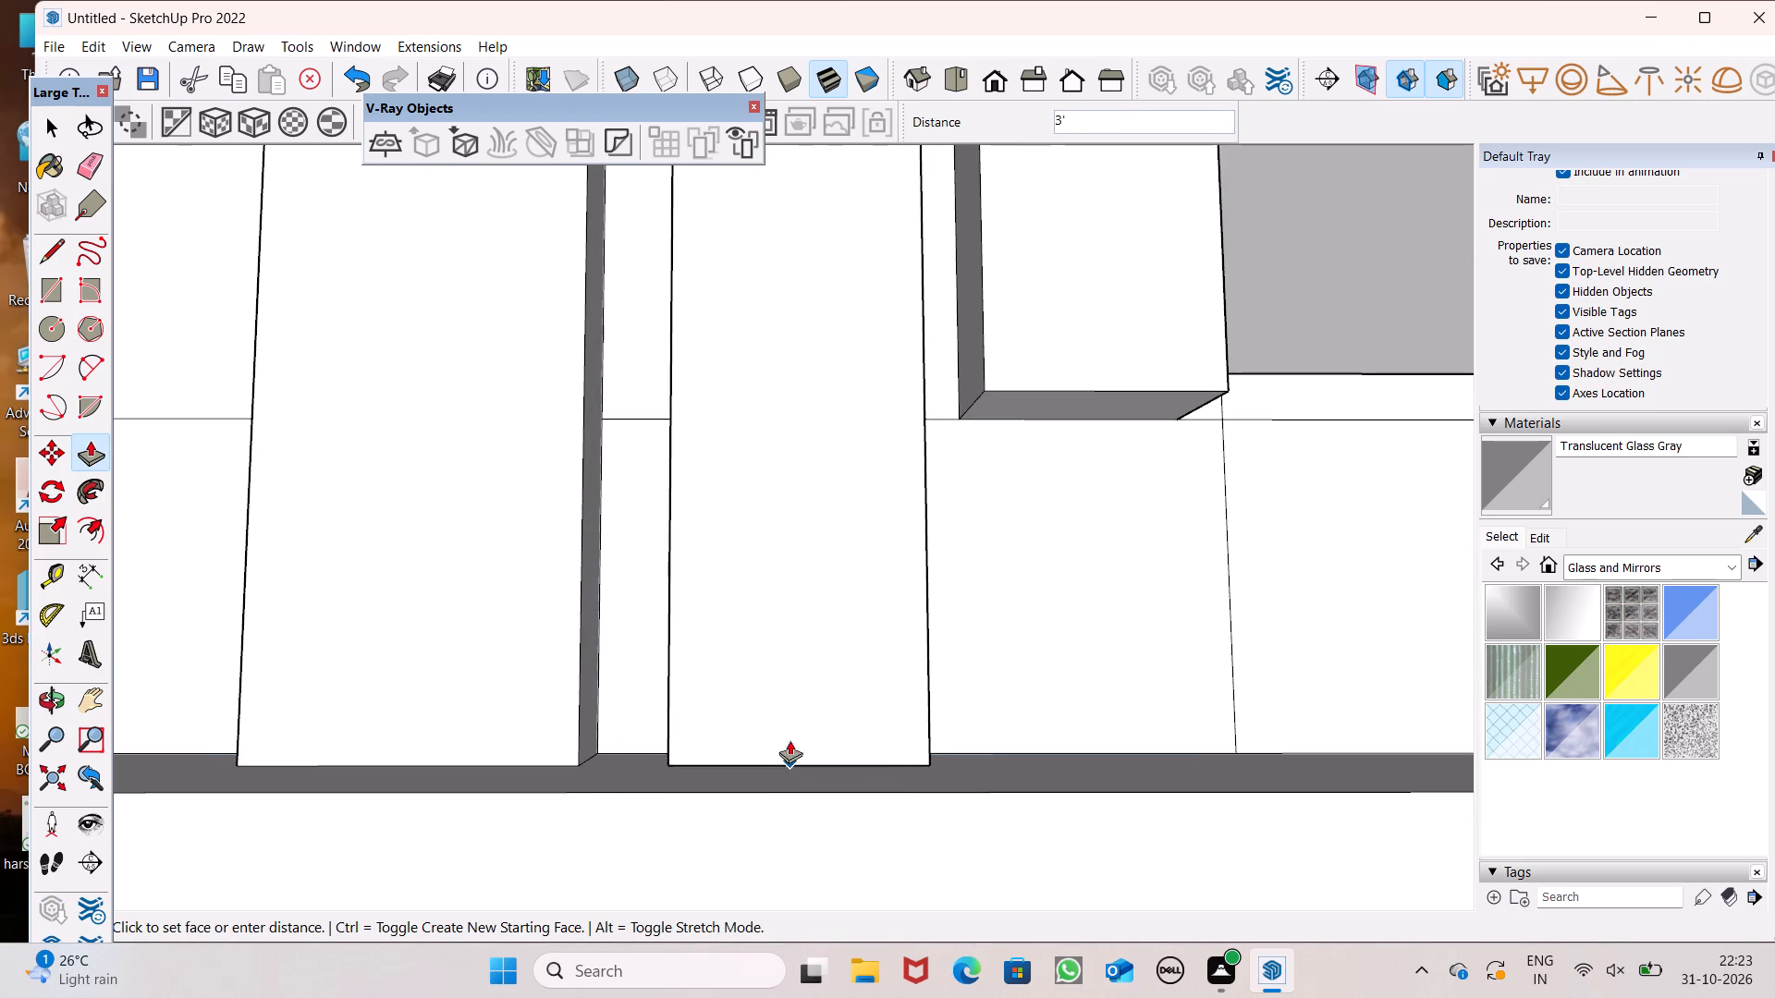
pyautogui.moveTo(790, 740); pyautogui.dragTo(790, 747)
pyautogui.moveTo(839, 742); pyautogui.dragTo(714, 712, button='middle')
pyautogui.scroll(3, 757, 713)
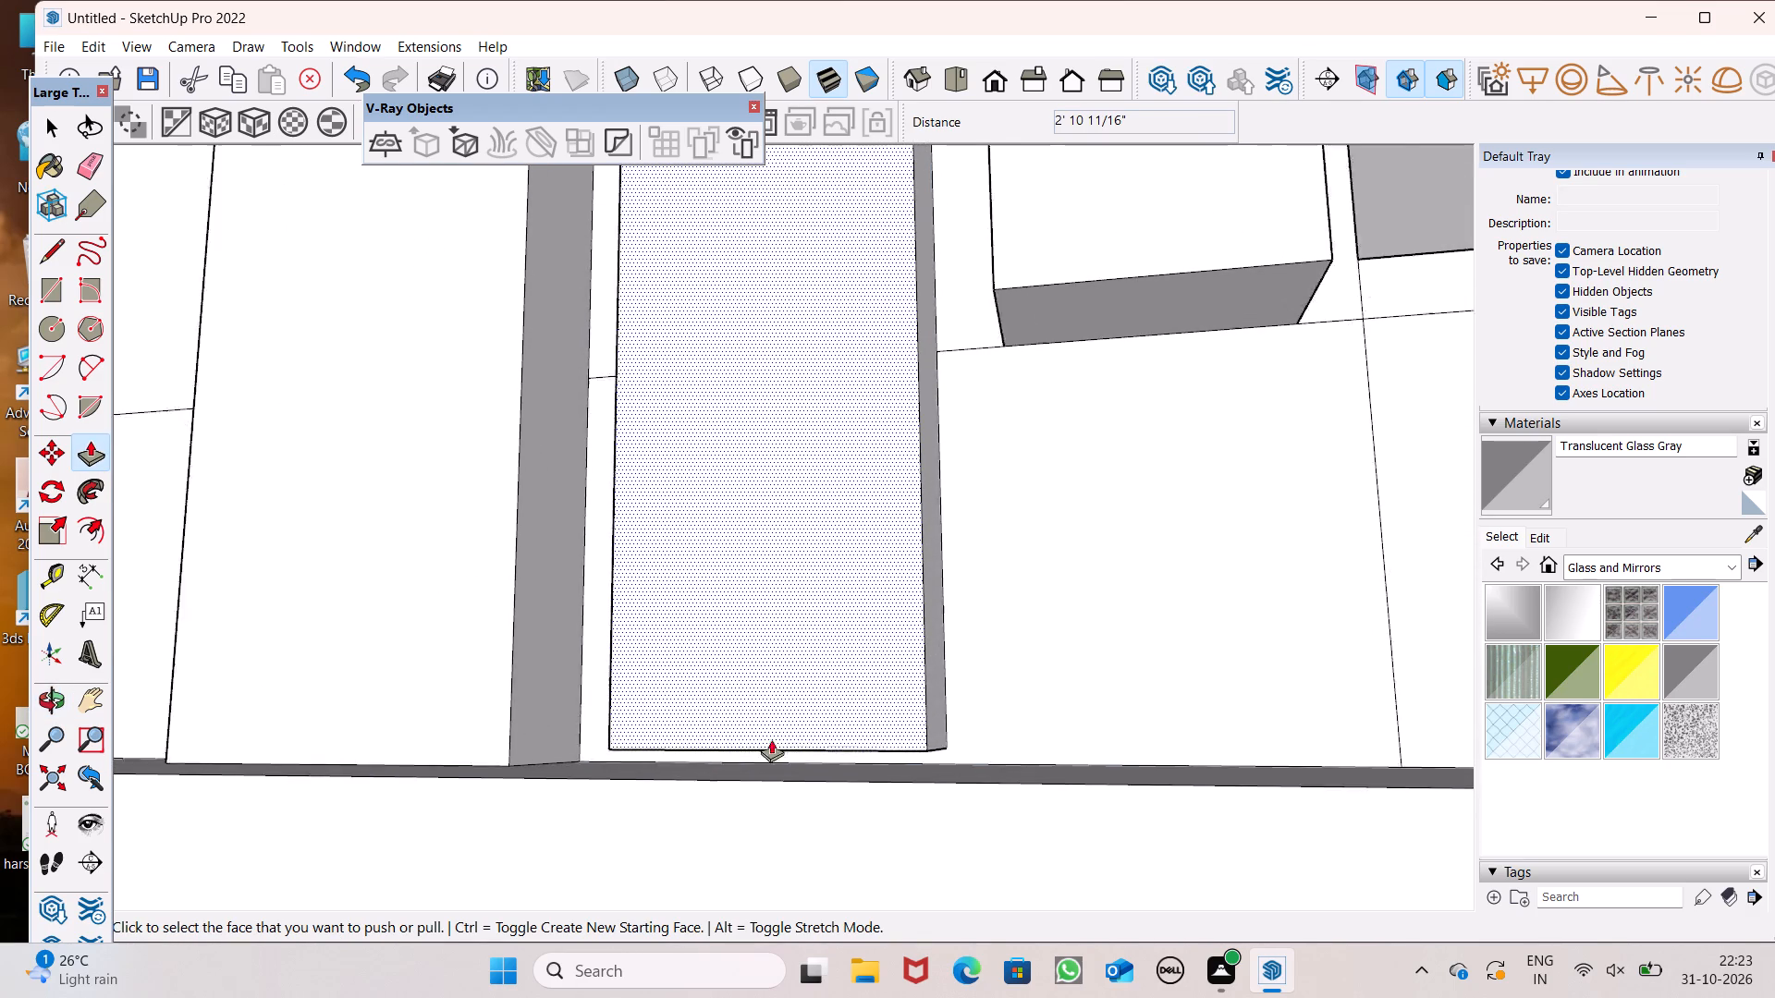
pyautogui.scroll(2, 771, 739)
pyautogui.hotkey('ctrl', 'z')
# Extend the middle bar's bottom face 3' down to the ledge and the railing-side bar's bottom face 2' 11 11/16".
pyautogui.moveTo(680, 219); pyautogui.dragTo(855, 781)
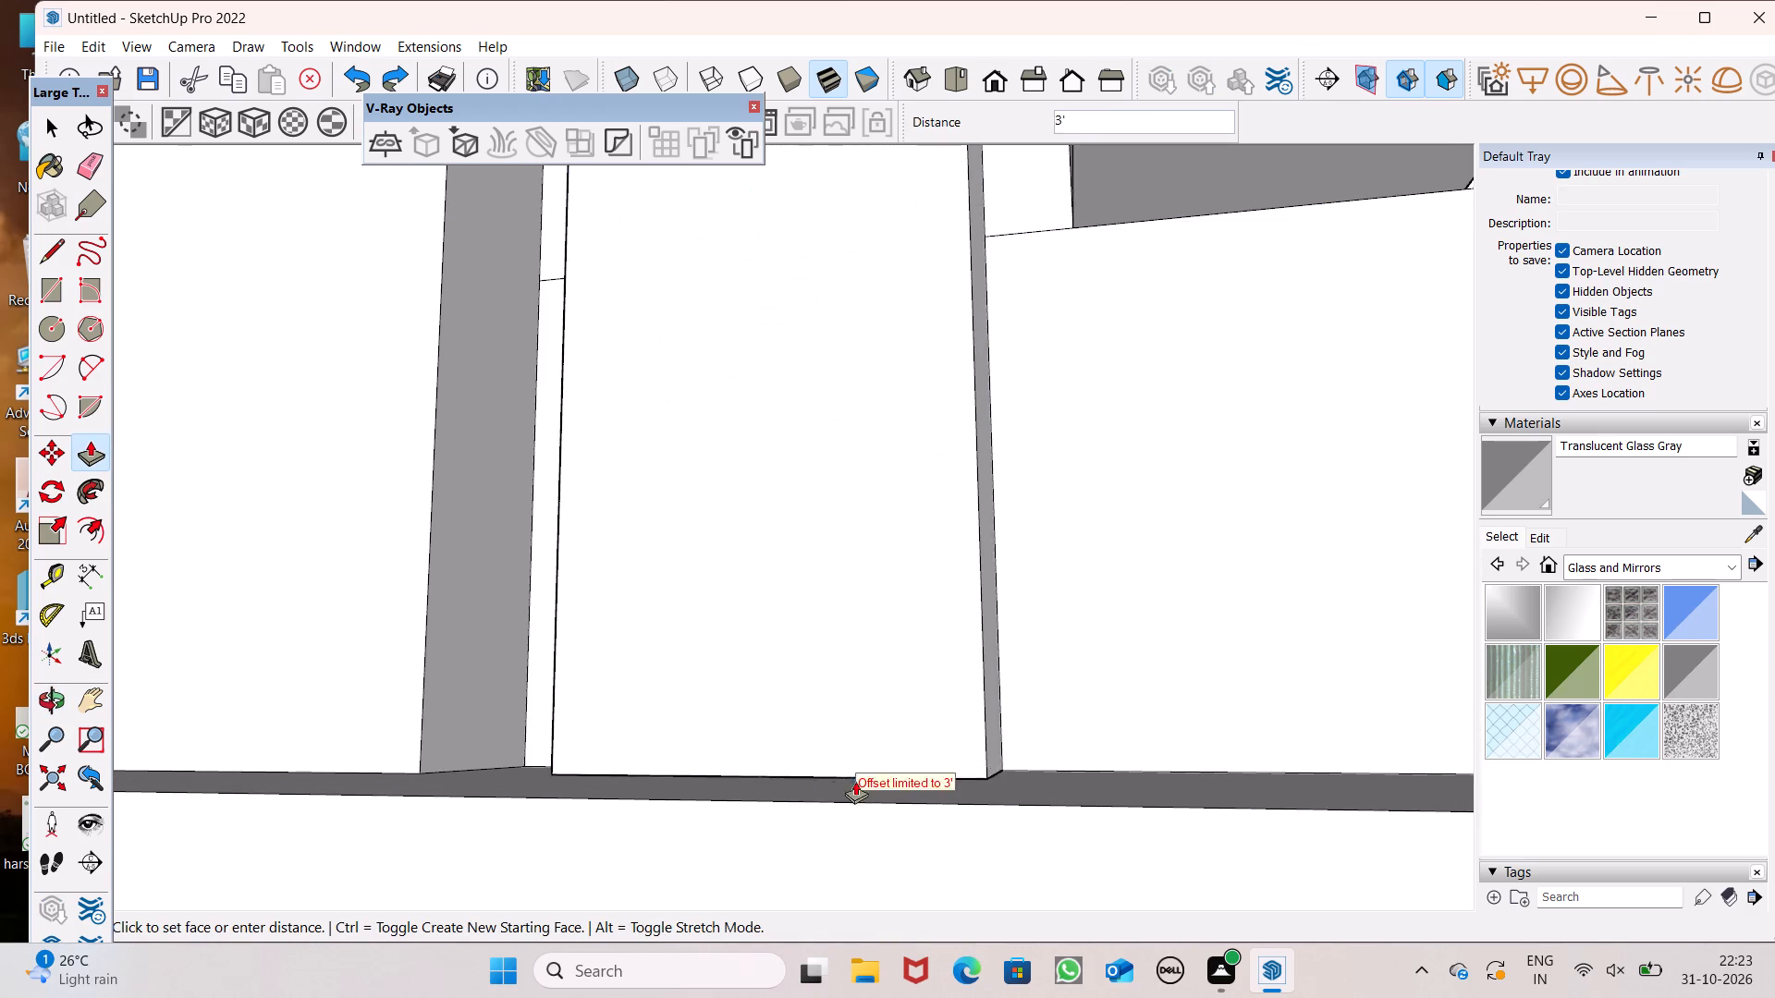
pyautogui.moveTo(855, 781); pyautogui.dragTo(859, 791)
pyautogui.moveTo(1125, 147); pyautogui.dragTo(1132, 773)
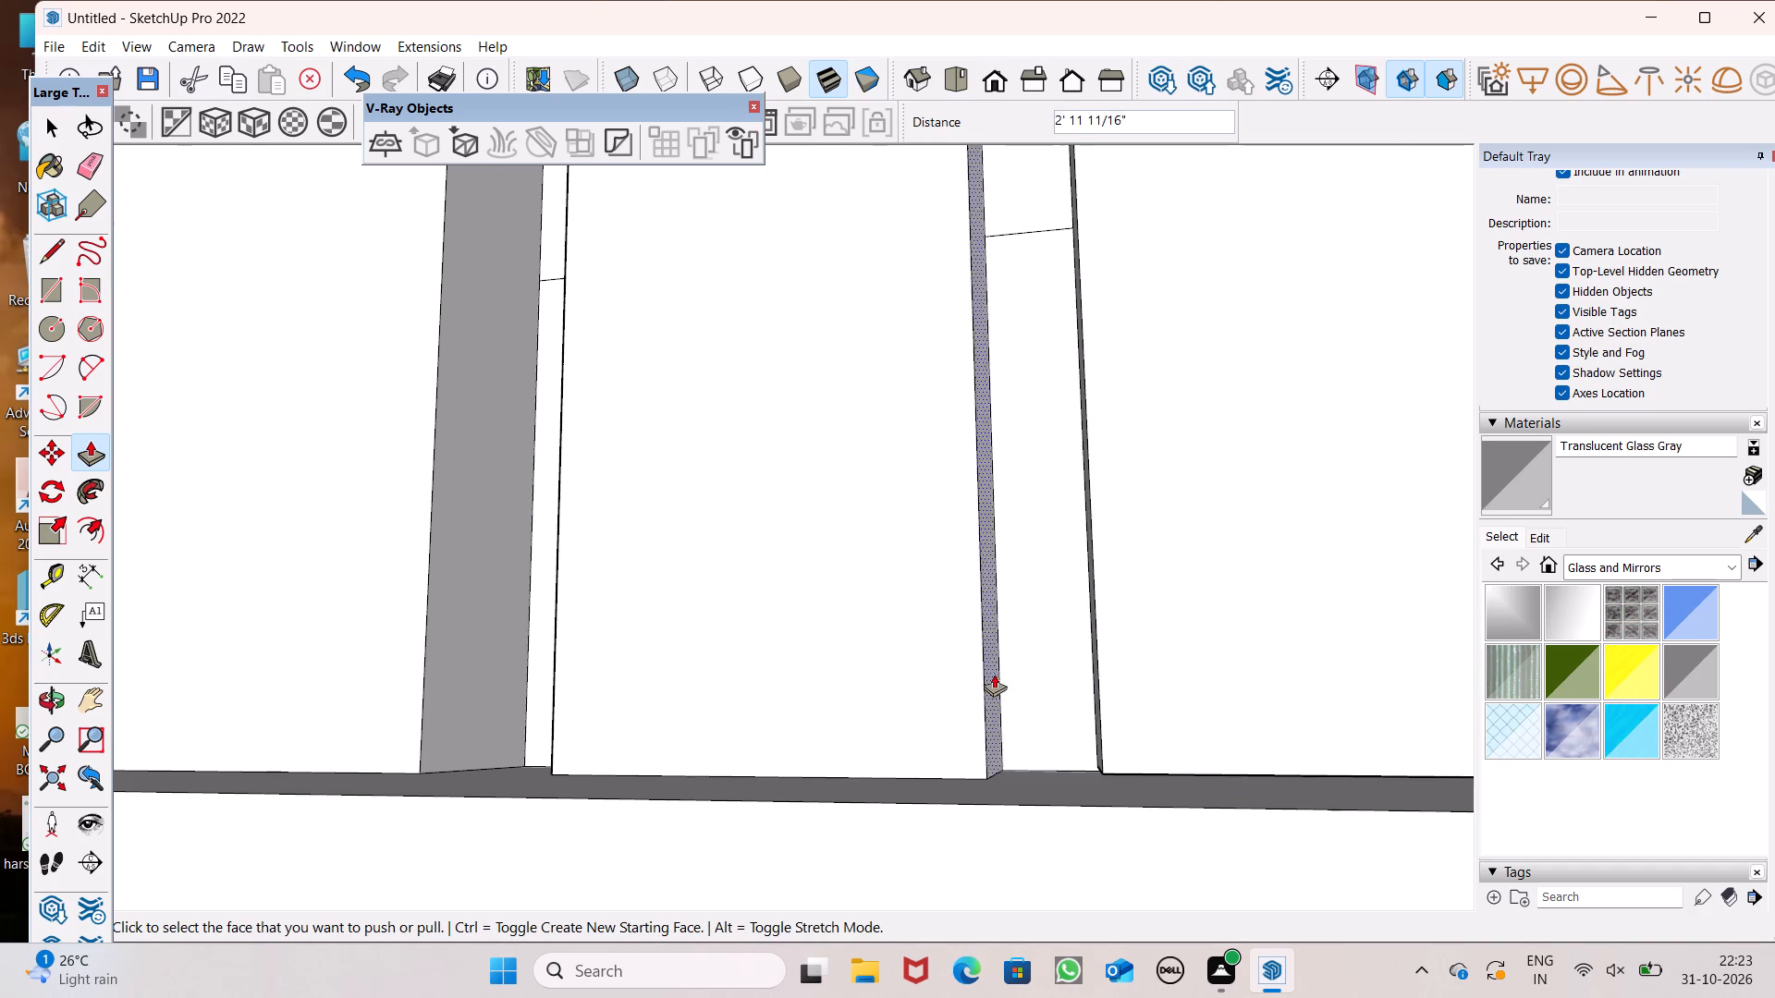
pyautogui.scroll(-8, 994, 674)
pyautogui.scroll(-6, 963, 465)
pyautogui.moveTo(1024, 524); pyautogui.dragTo(1161, 639, button='middle')
pyautogui.scroll(-7, 982, 490)
pyautogui.press('space')
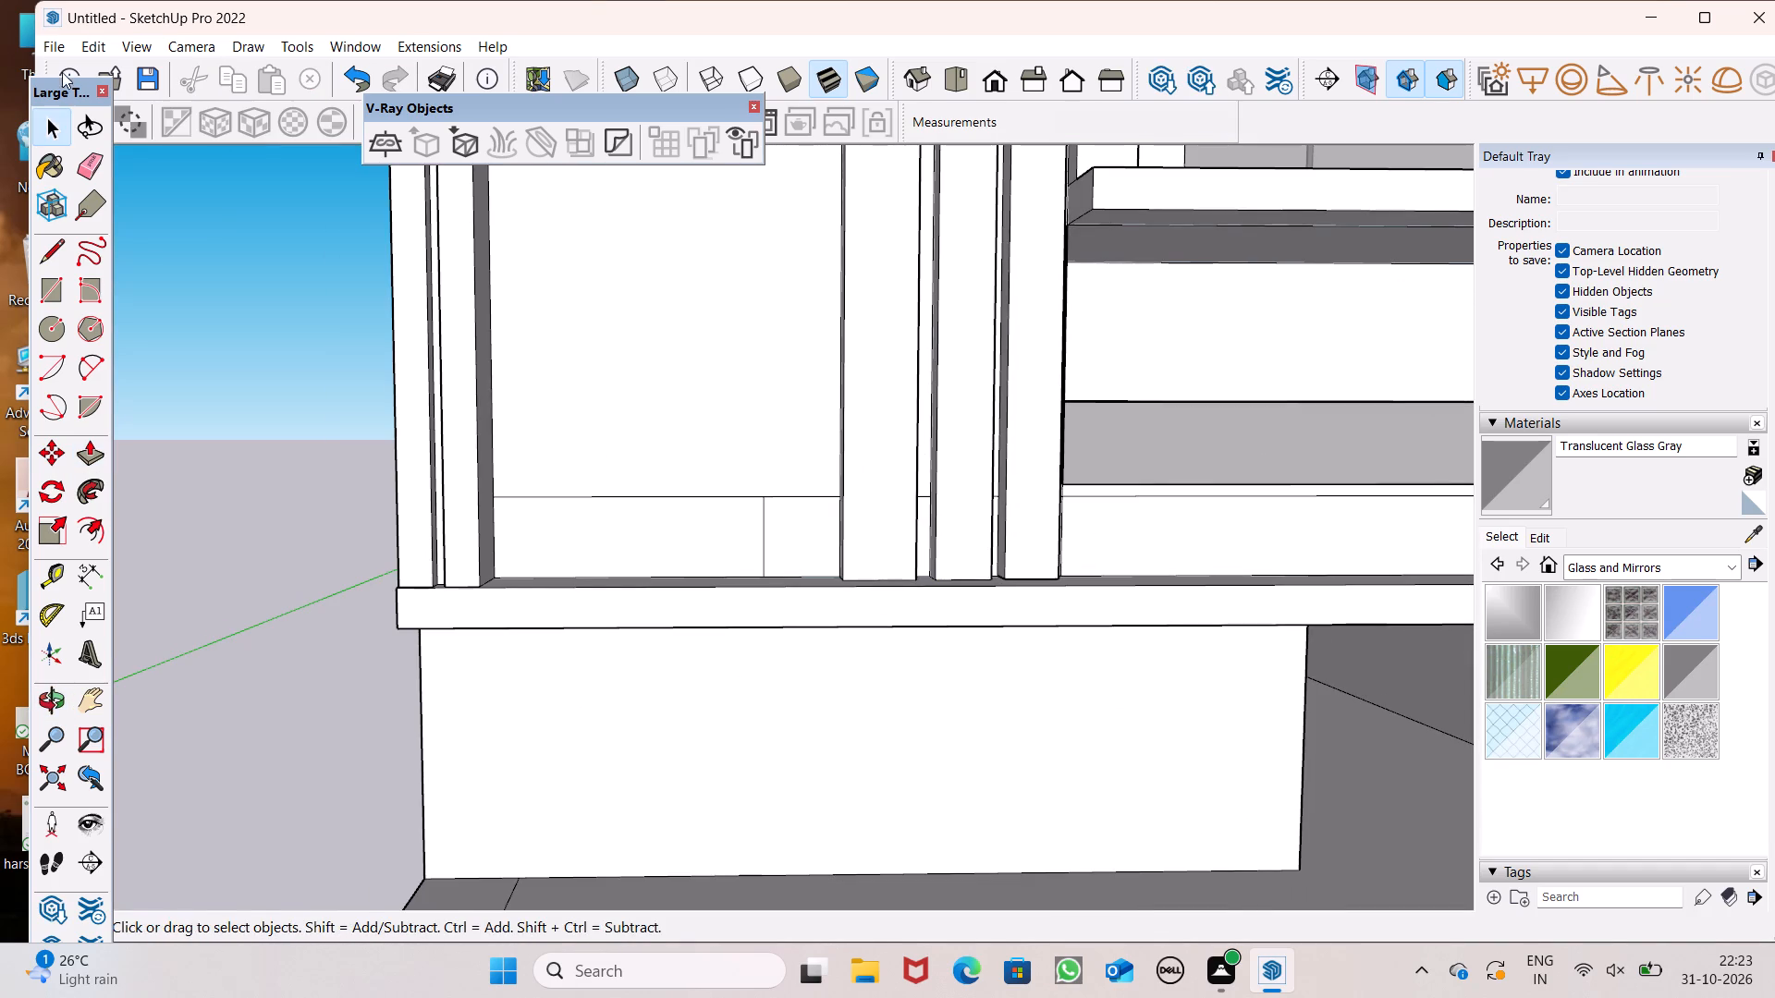
# Erase the short vertical line between the horizontal line and the lower ledge on the blank wall.
pyautogui.moveTo(96, 160); pyautogui.dragTo(113, 171)
pyautogui.scroll(3, 804, 632)
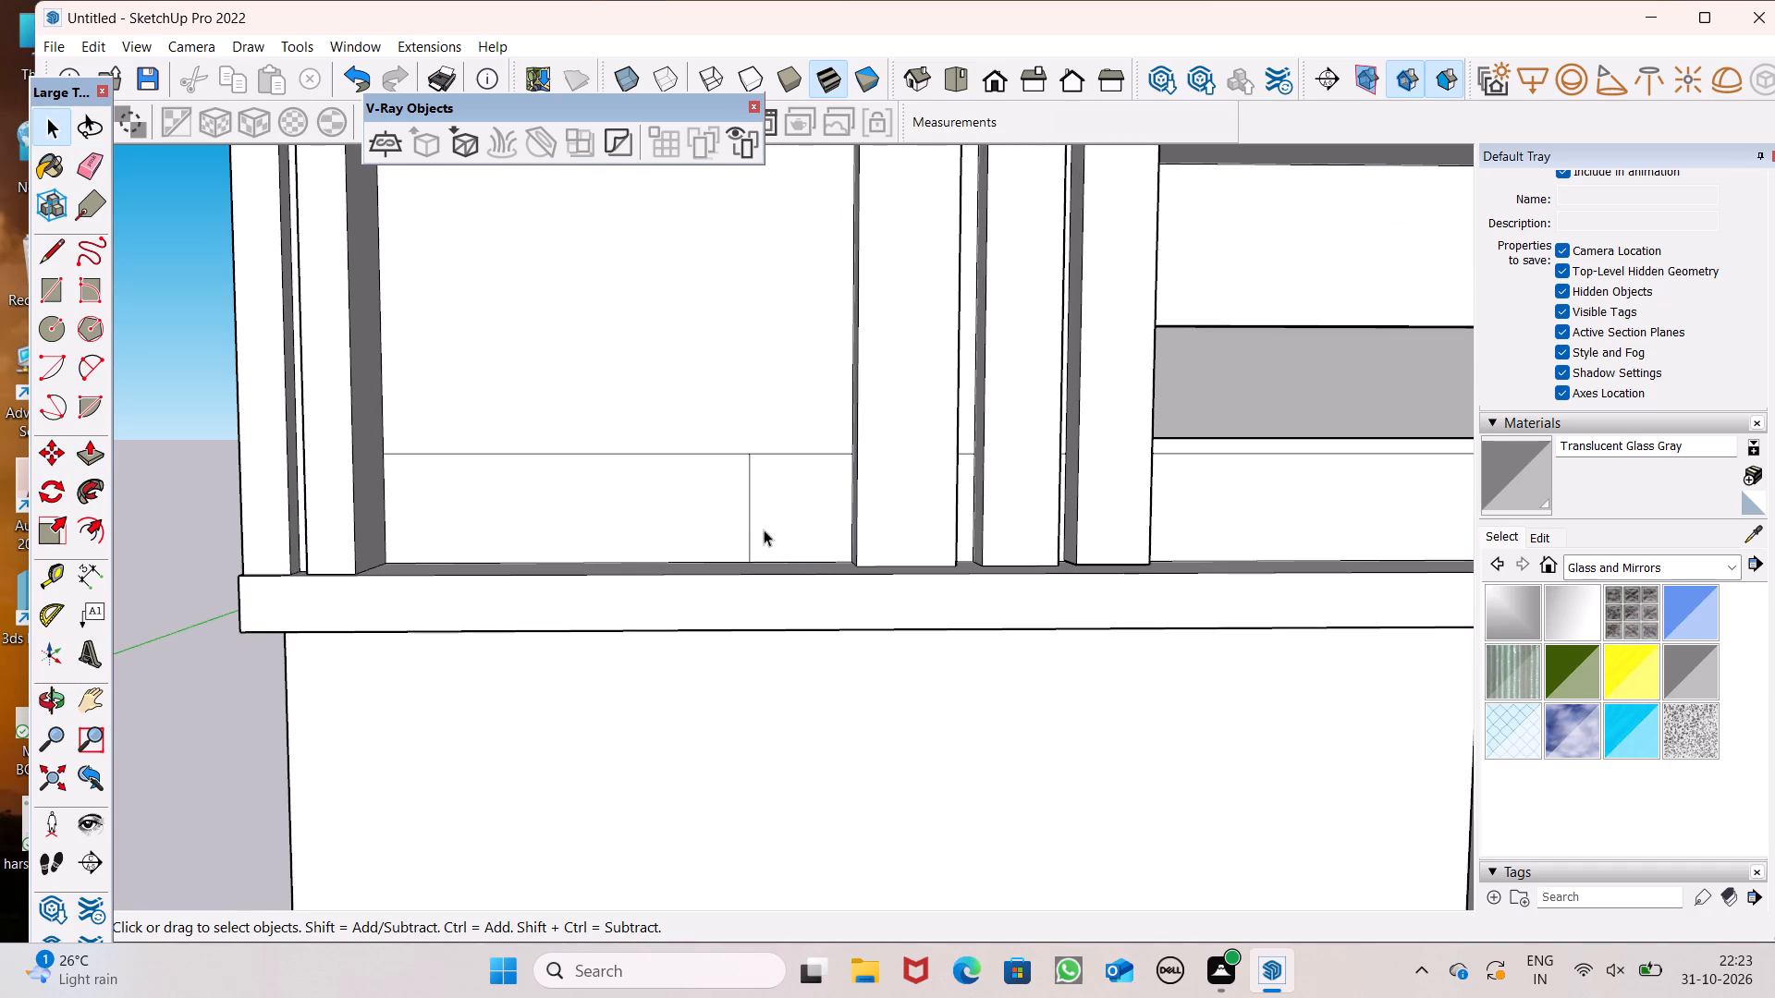
pyautogui.click(86, 165)
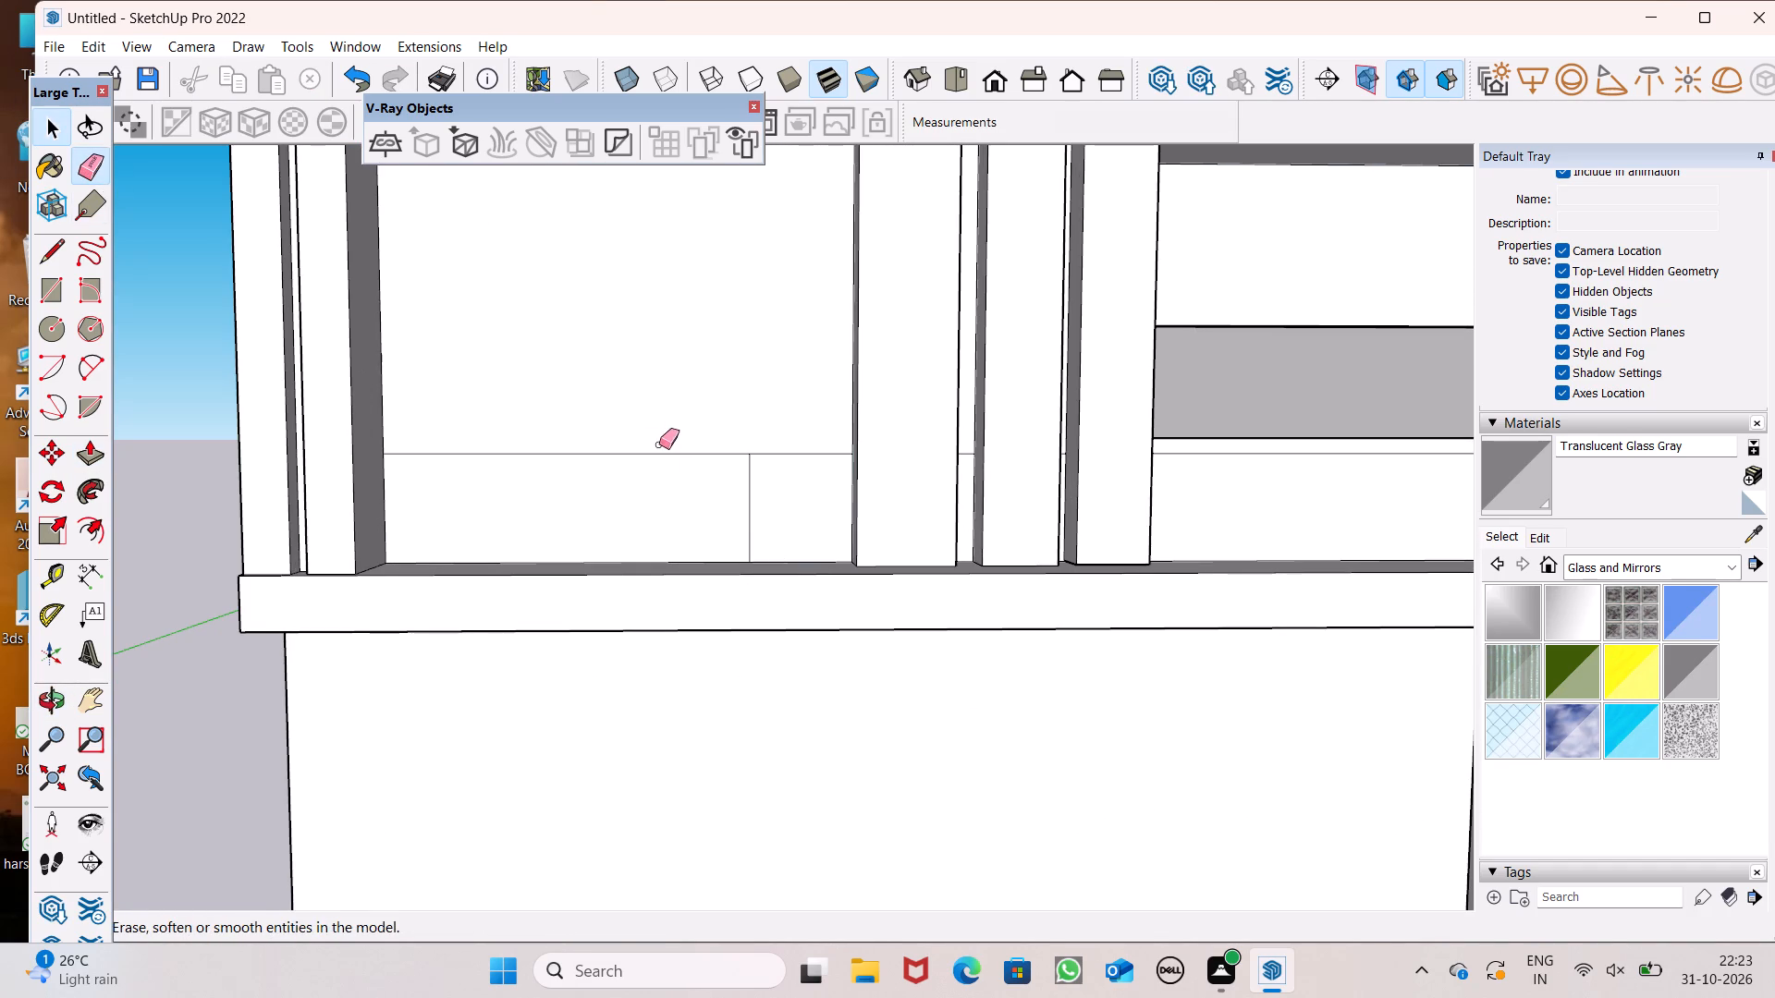
pyautogui.moveTo(779, 517); pyautogui.dragTo(742, 536)
# Erase the horizontal line's segments in the two gaps between the three vertical bars.
pyautogui.scroll(13, 992, 453)
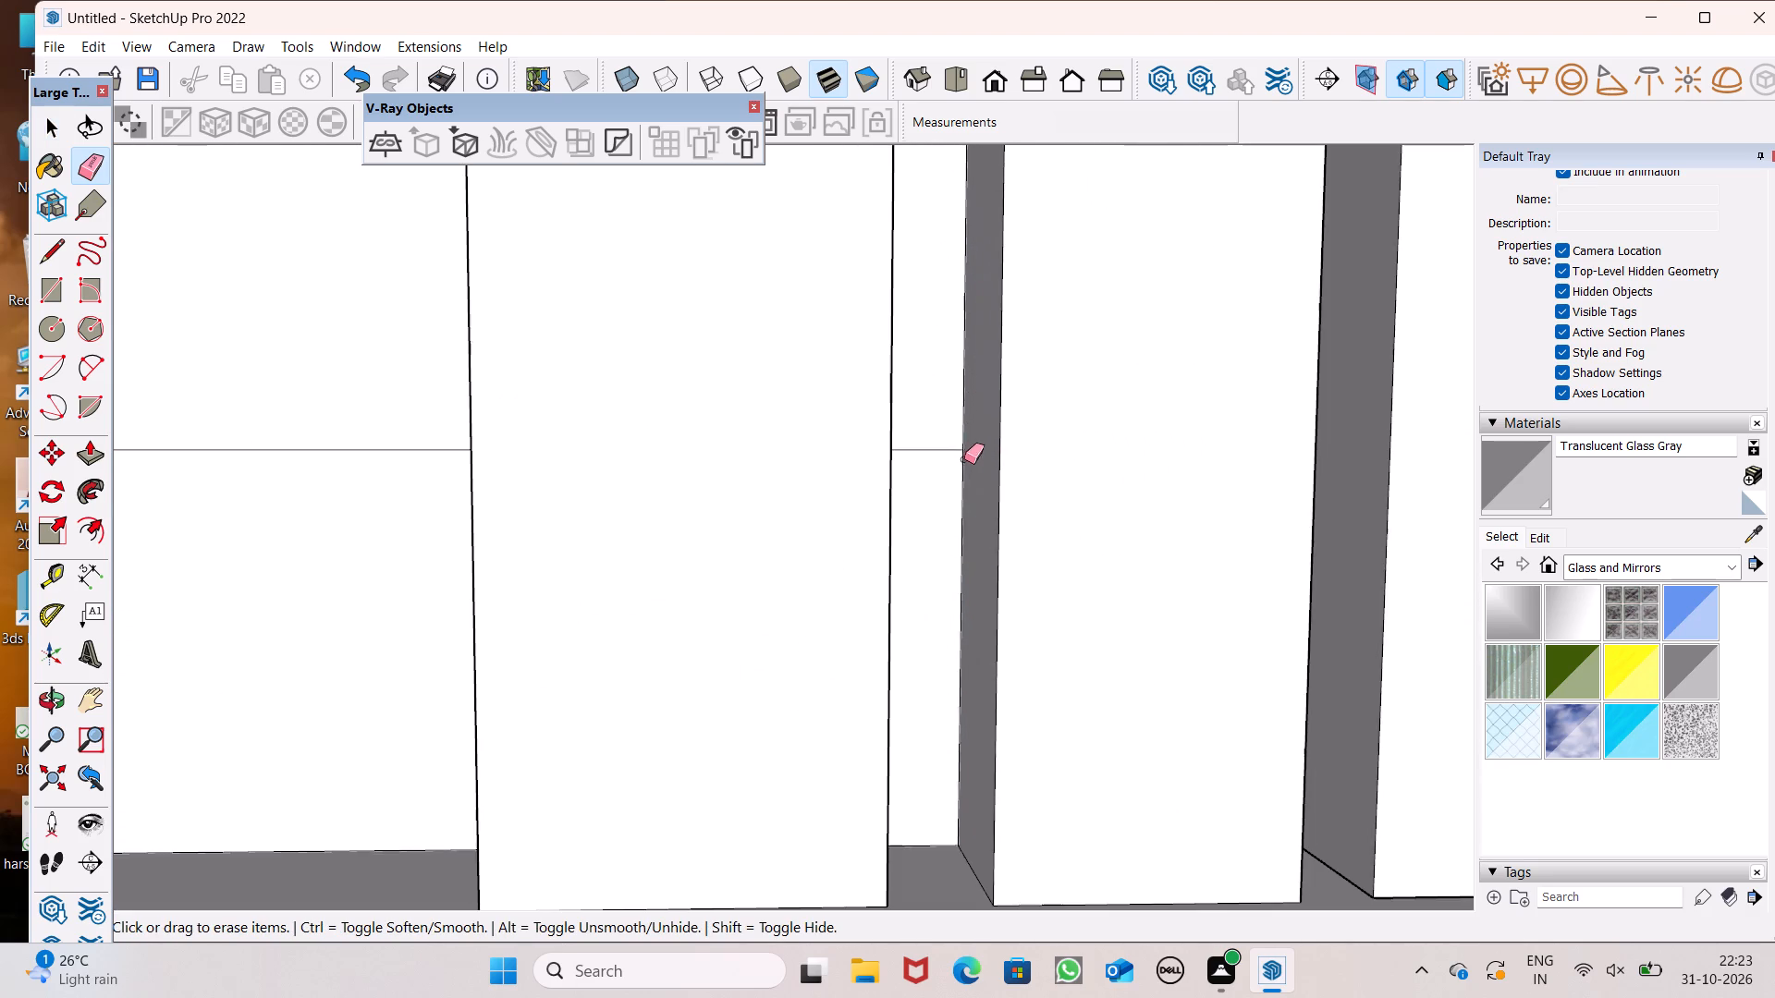
pyautogui.moveTo(917, 429); pyautogui.dragTo(921, 469)
pyautogui.scroll(-8, 822, 444)
pyautogui.scroll(6, 1005, 508)
pyautogui.moveTo(1055, 492); pyautogui.dragTo(1004, 522, button='middle')
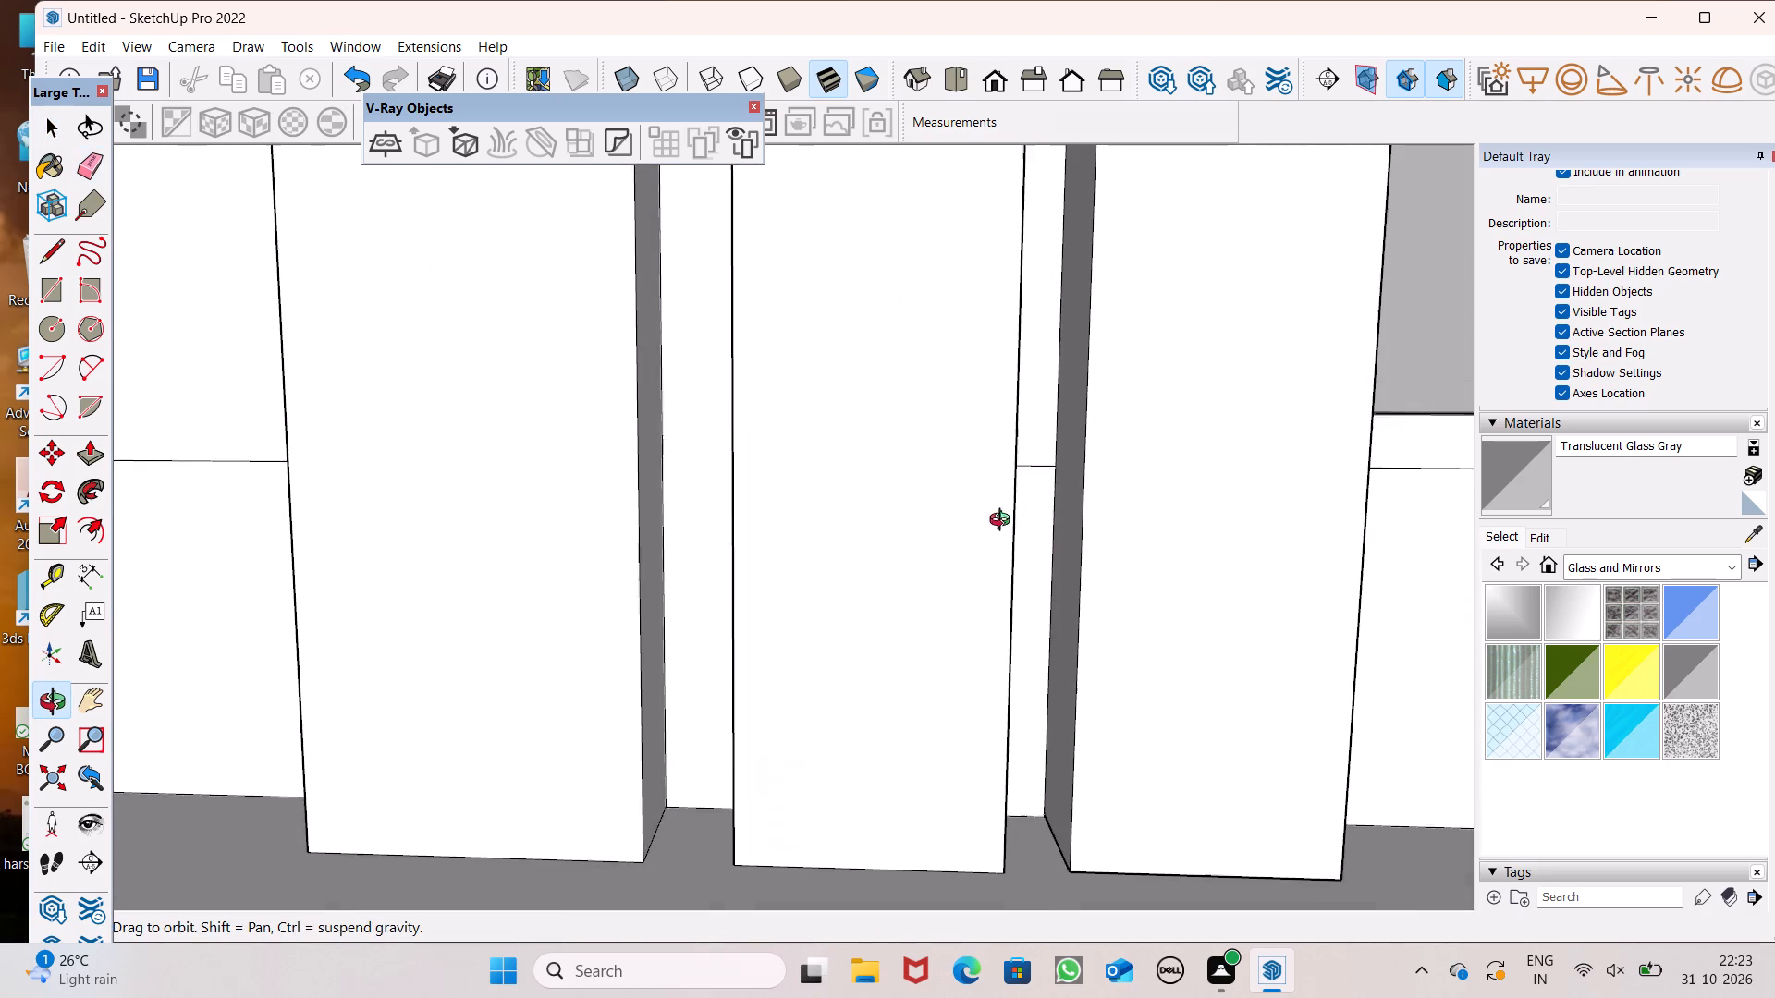
pyautogui.moveTo(1004, 522); pyautogui.dragTo(998, 521, button='middle')
pyautogui.scroll(8, 997, 507)
pyautogui.moveTo(1048, 422); pyautogui.dragTo(1067, 468)
pyautogui.scroll(-15, 1191, 761)
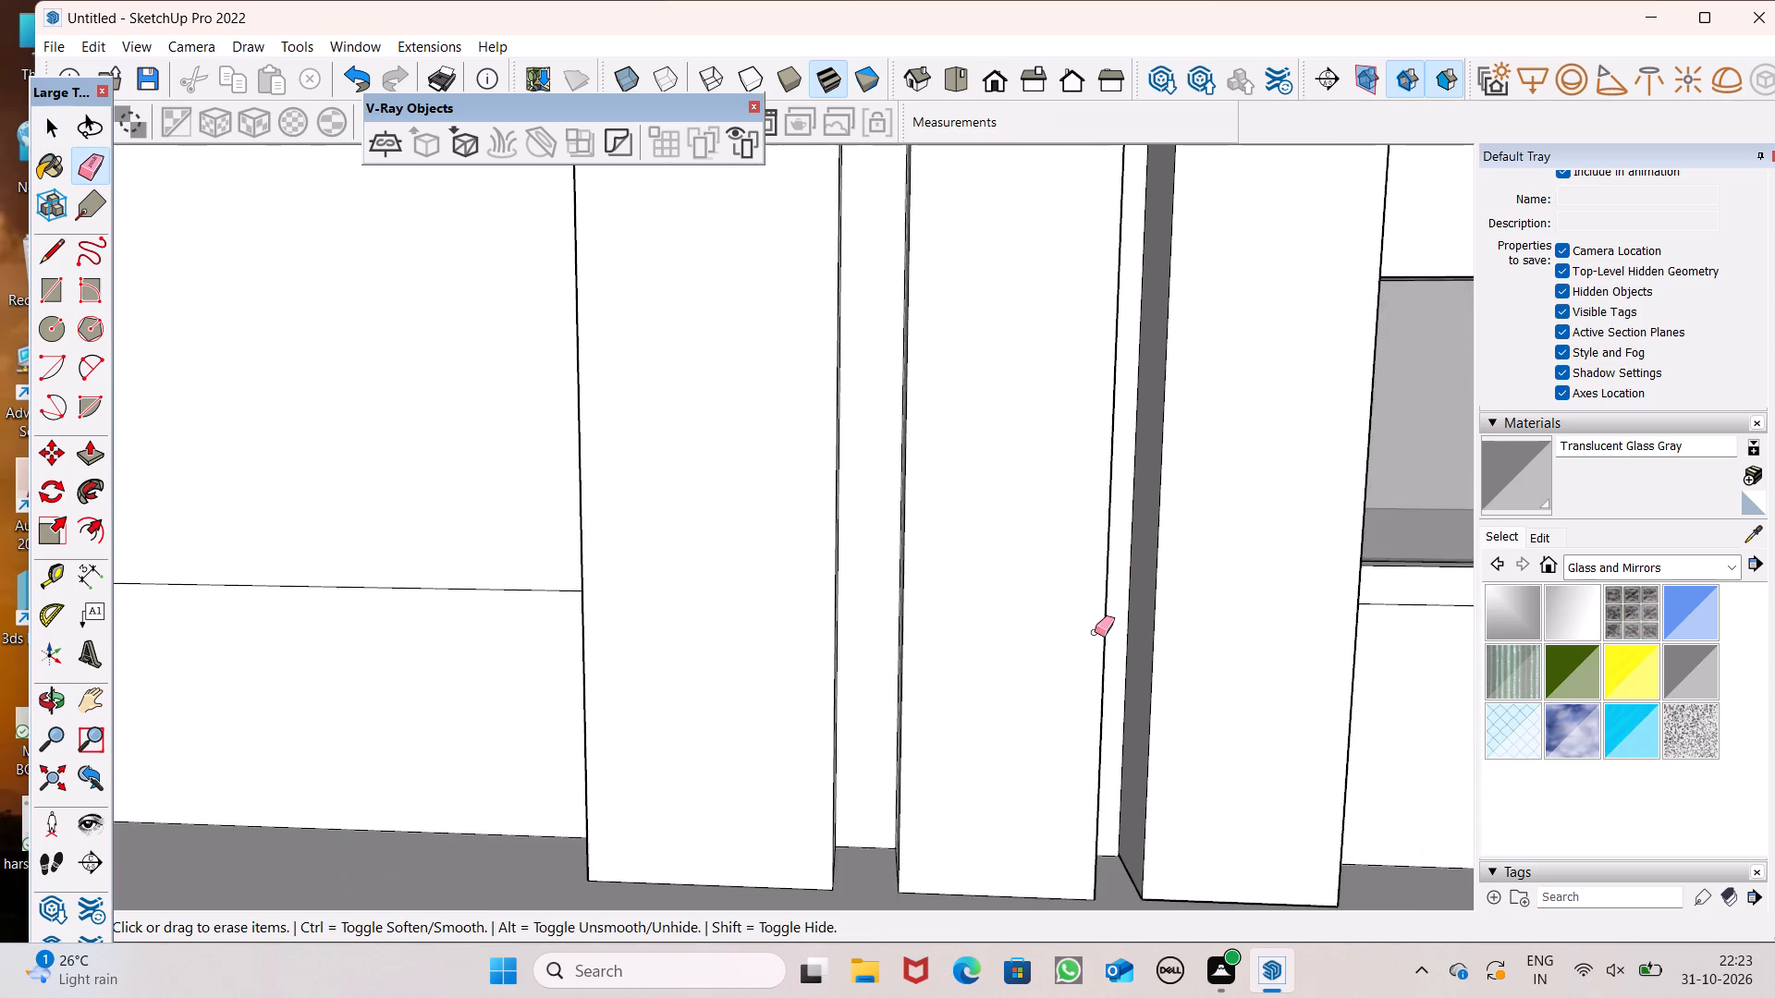
pyautogui.scroll(-20, 843, 537)
pyautogui.scroll(-1, 843, 537)
pyautogui.scroll(3, 715, 305)
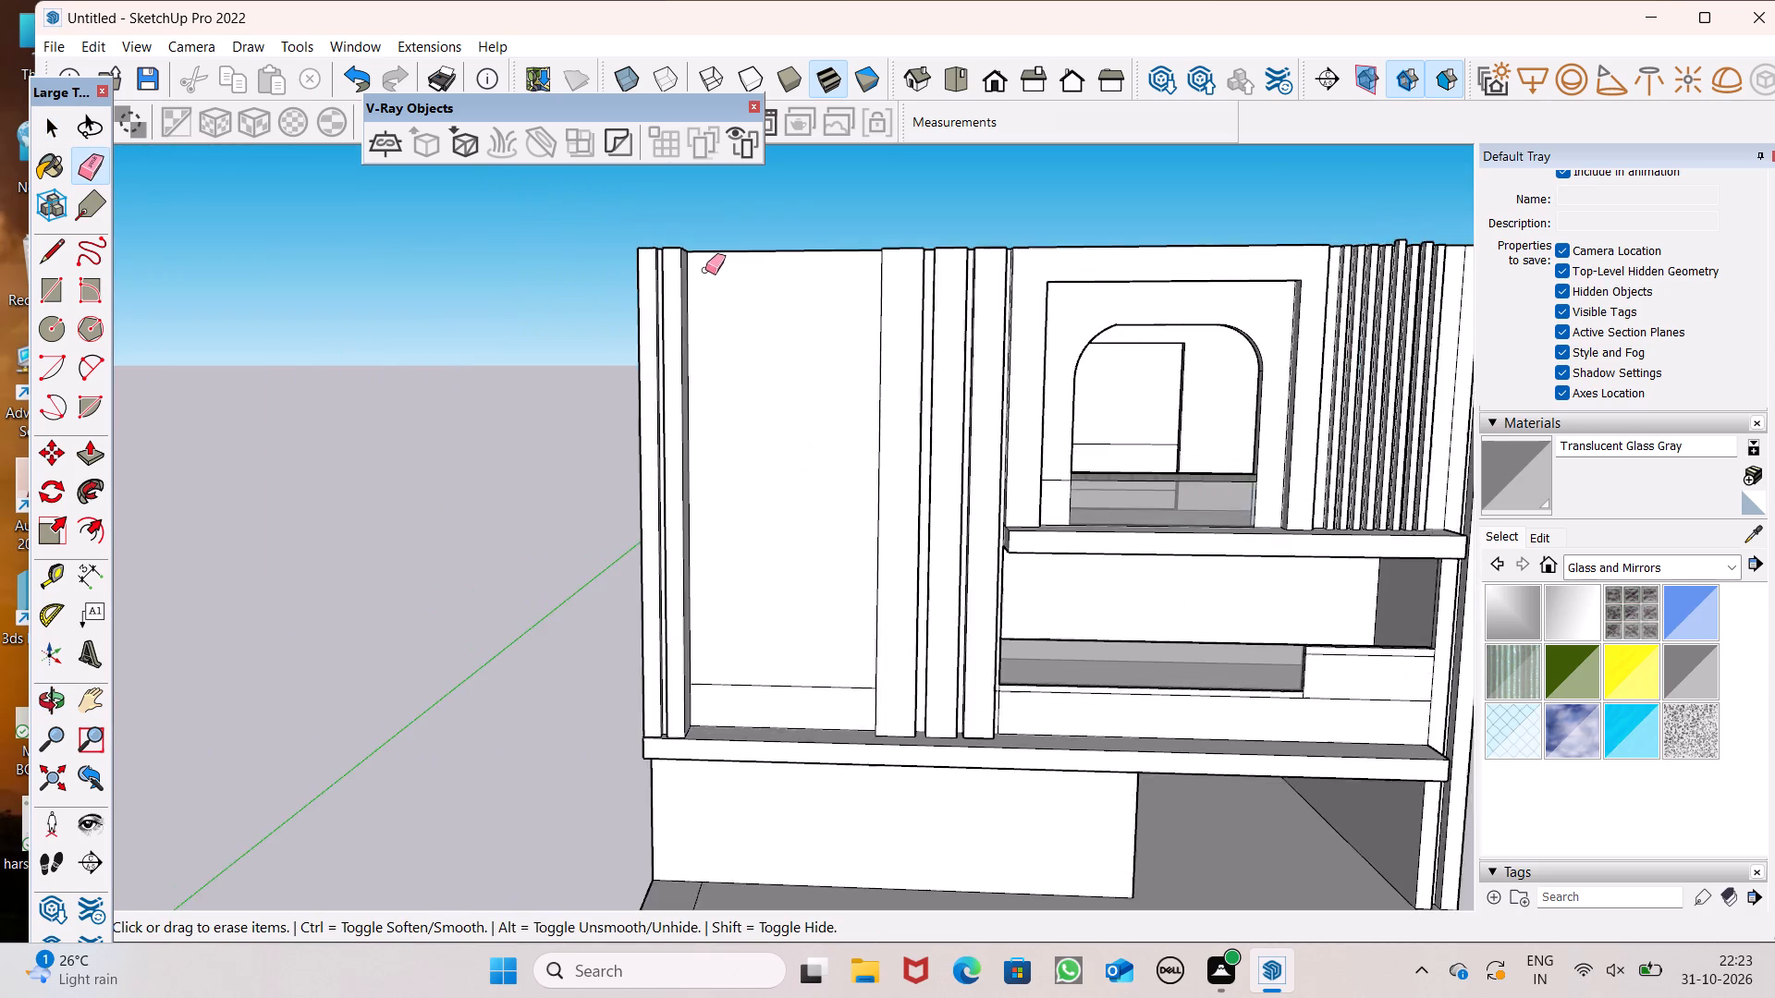
pyautogui.scroll(-5, 705, 274)
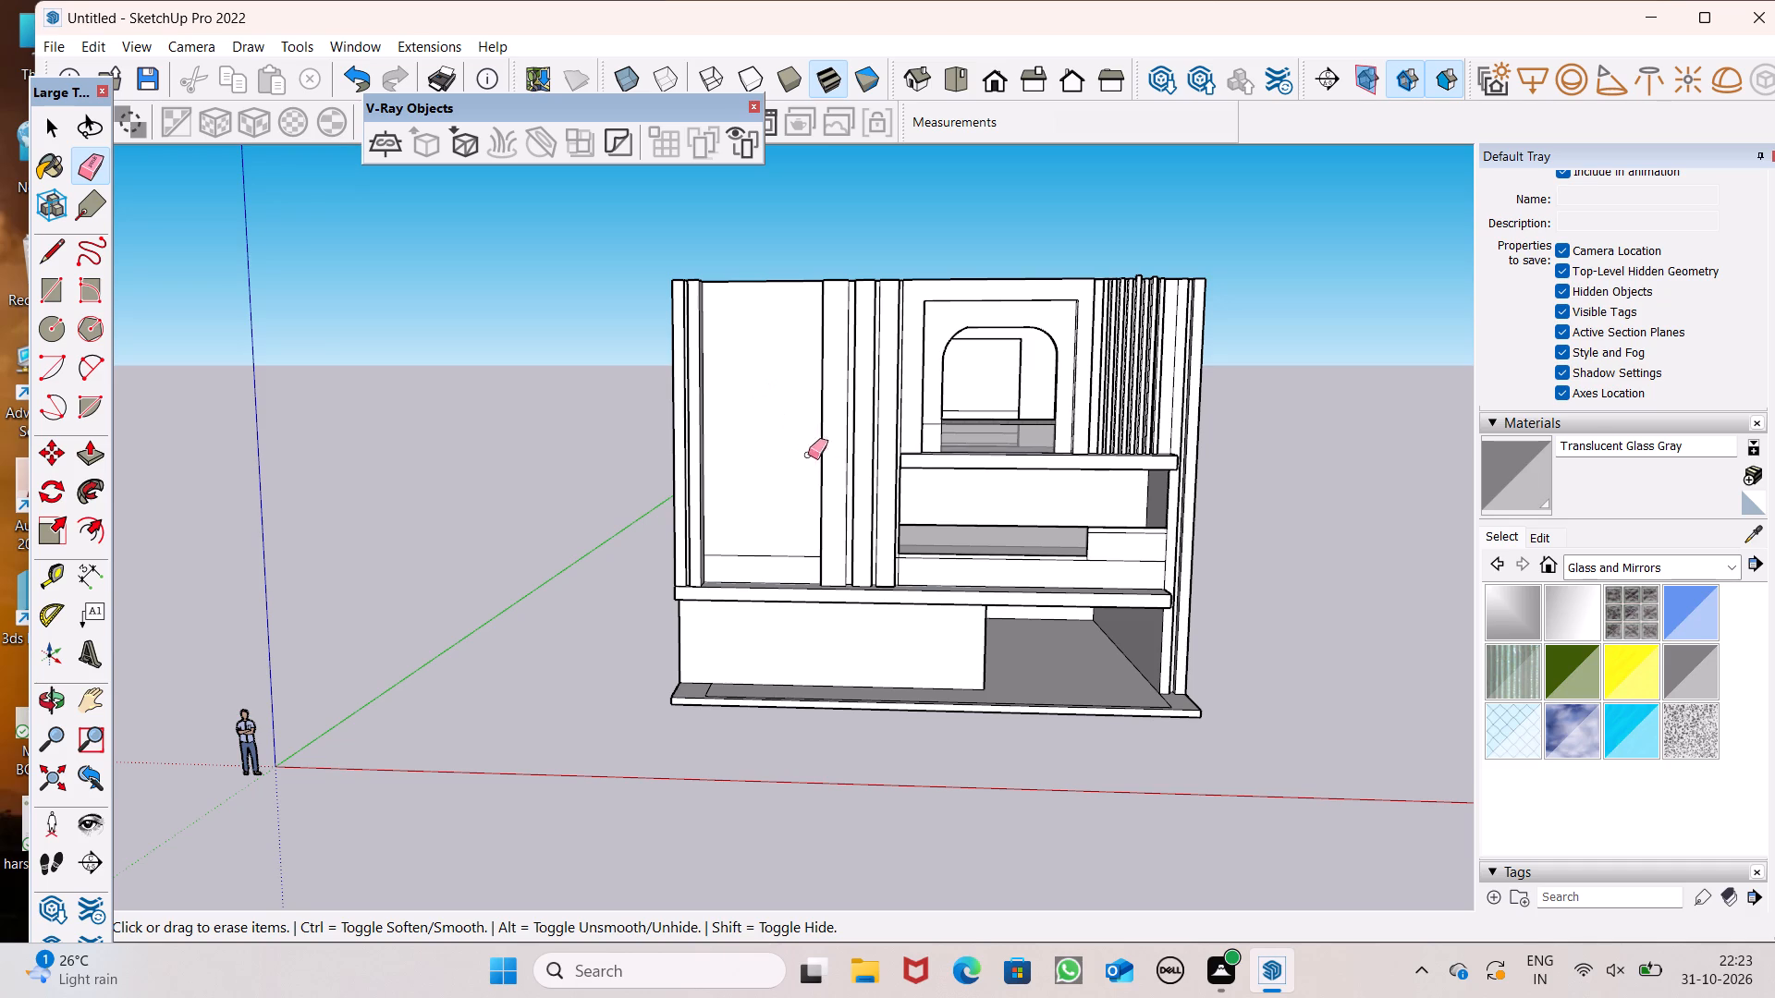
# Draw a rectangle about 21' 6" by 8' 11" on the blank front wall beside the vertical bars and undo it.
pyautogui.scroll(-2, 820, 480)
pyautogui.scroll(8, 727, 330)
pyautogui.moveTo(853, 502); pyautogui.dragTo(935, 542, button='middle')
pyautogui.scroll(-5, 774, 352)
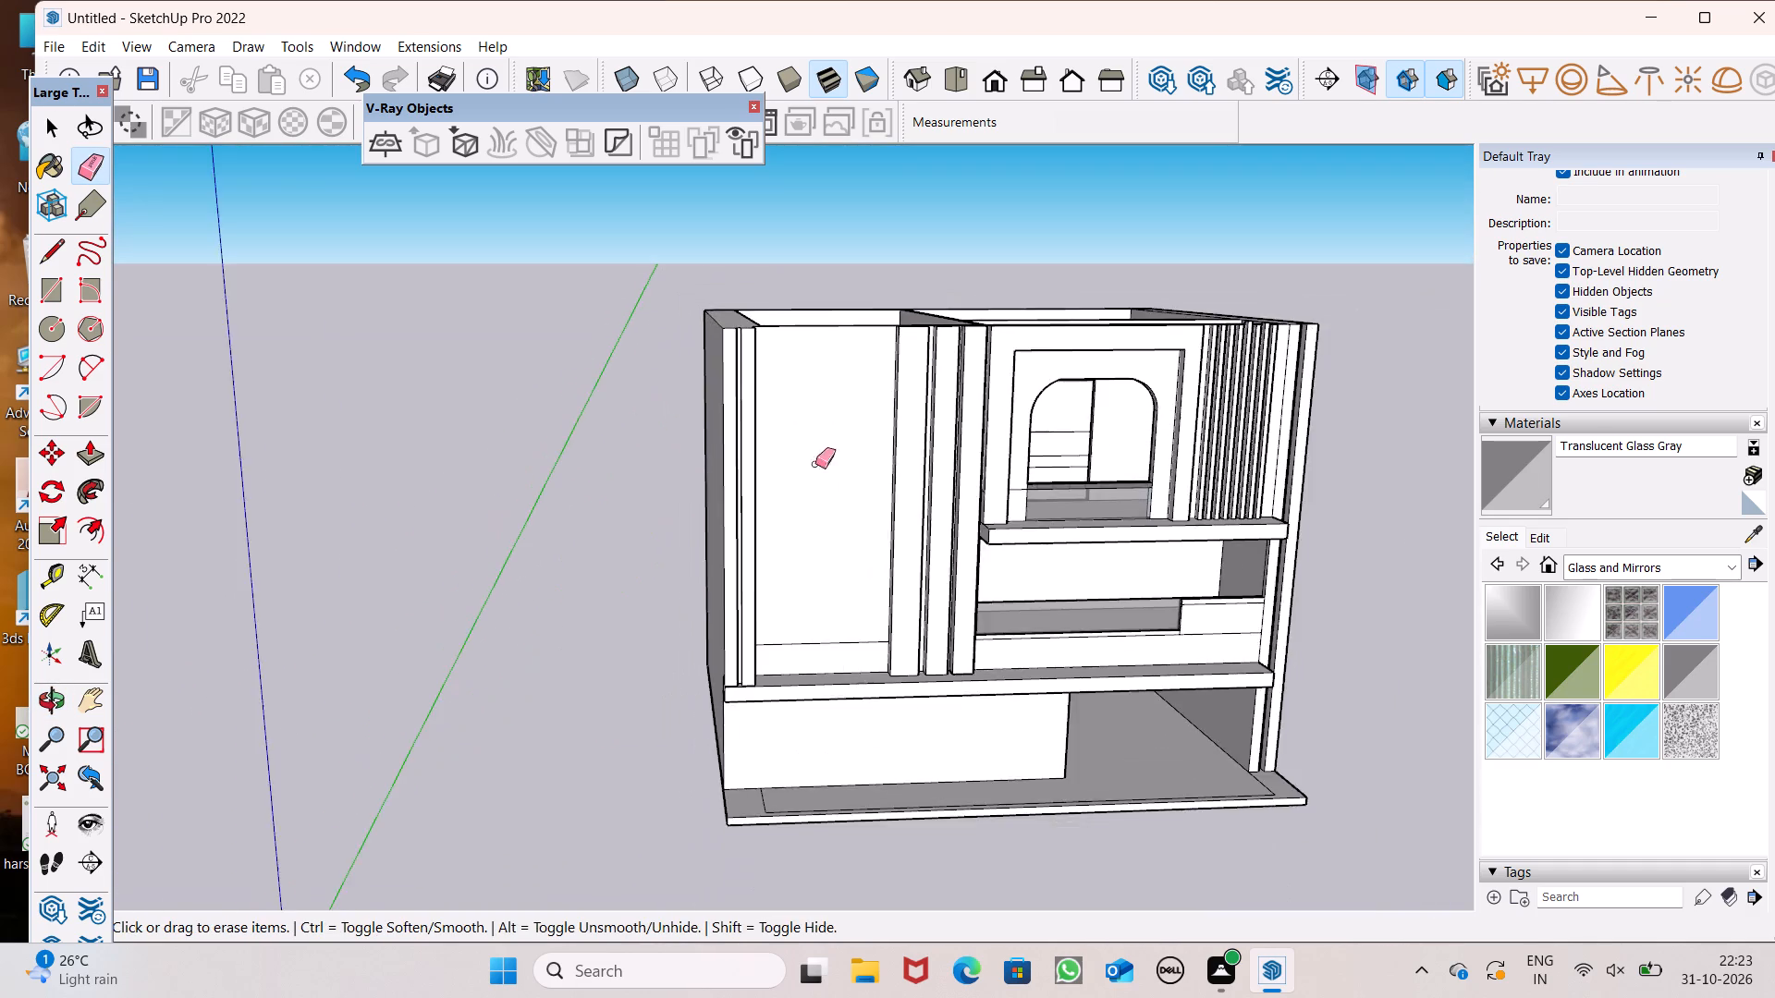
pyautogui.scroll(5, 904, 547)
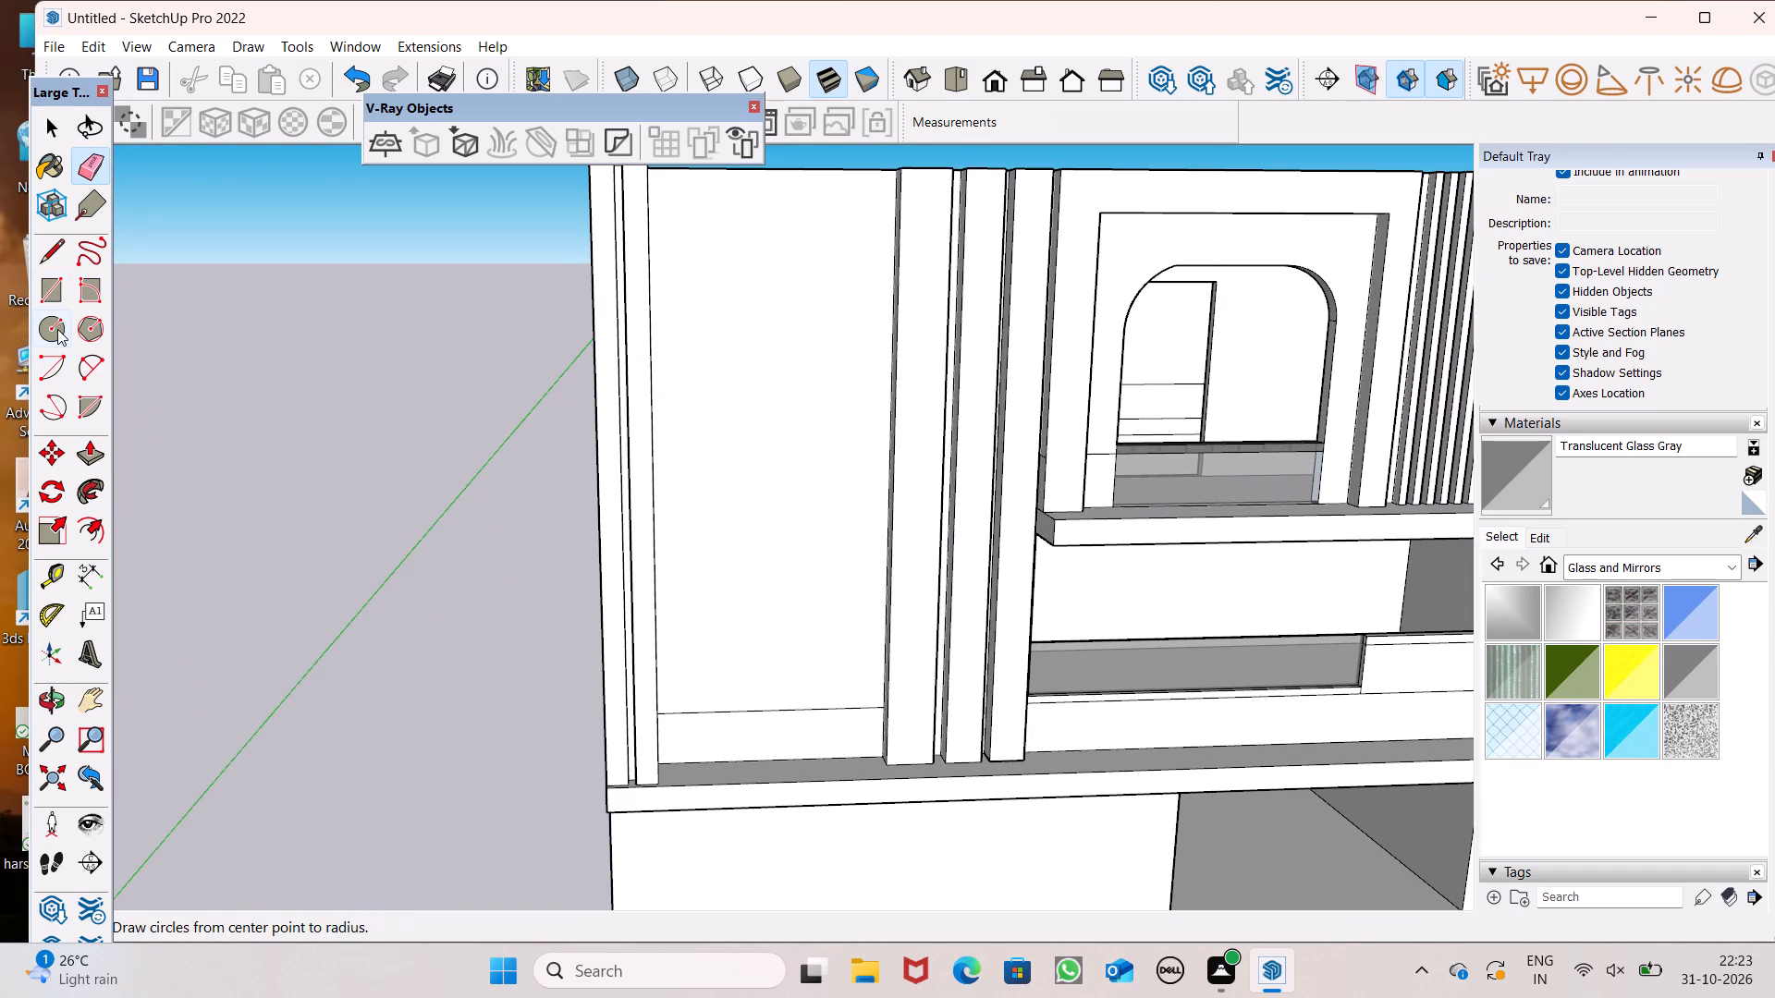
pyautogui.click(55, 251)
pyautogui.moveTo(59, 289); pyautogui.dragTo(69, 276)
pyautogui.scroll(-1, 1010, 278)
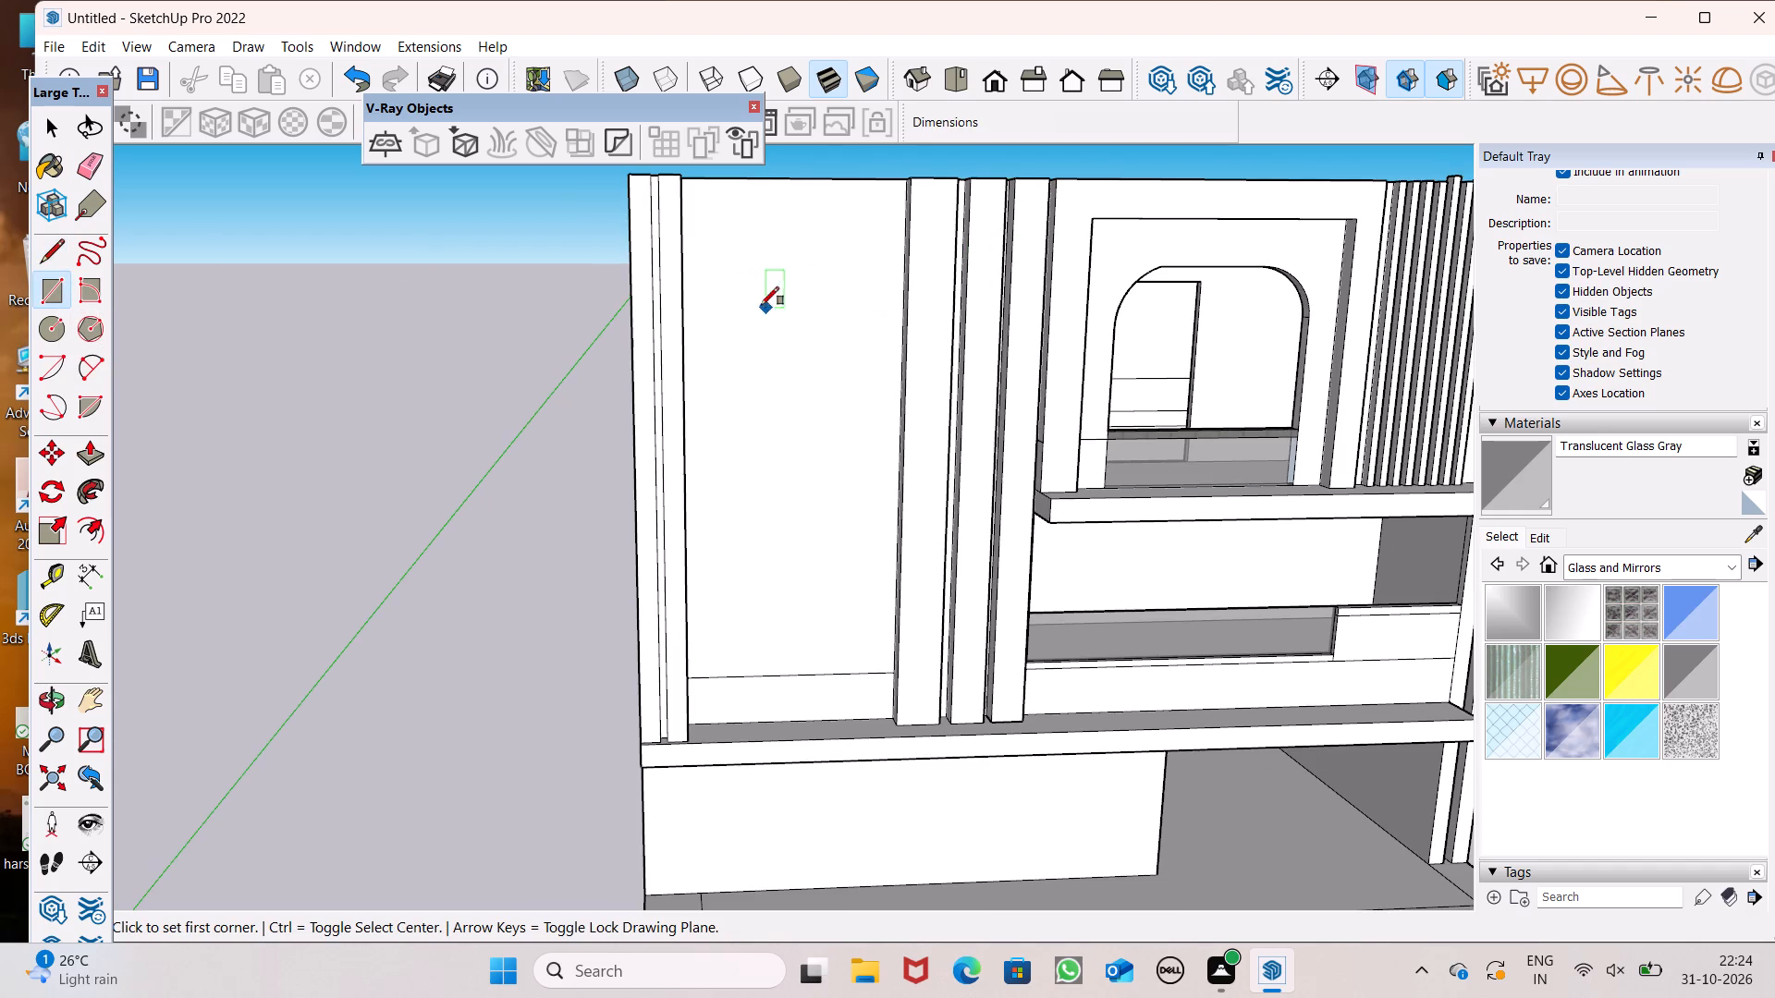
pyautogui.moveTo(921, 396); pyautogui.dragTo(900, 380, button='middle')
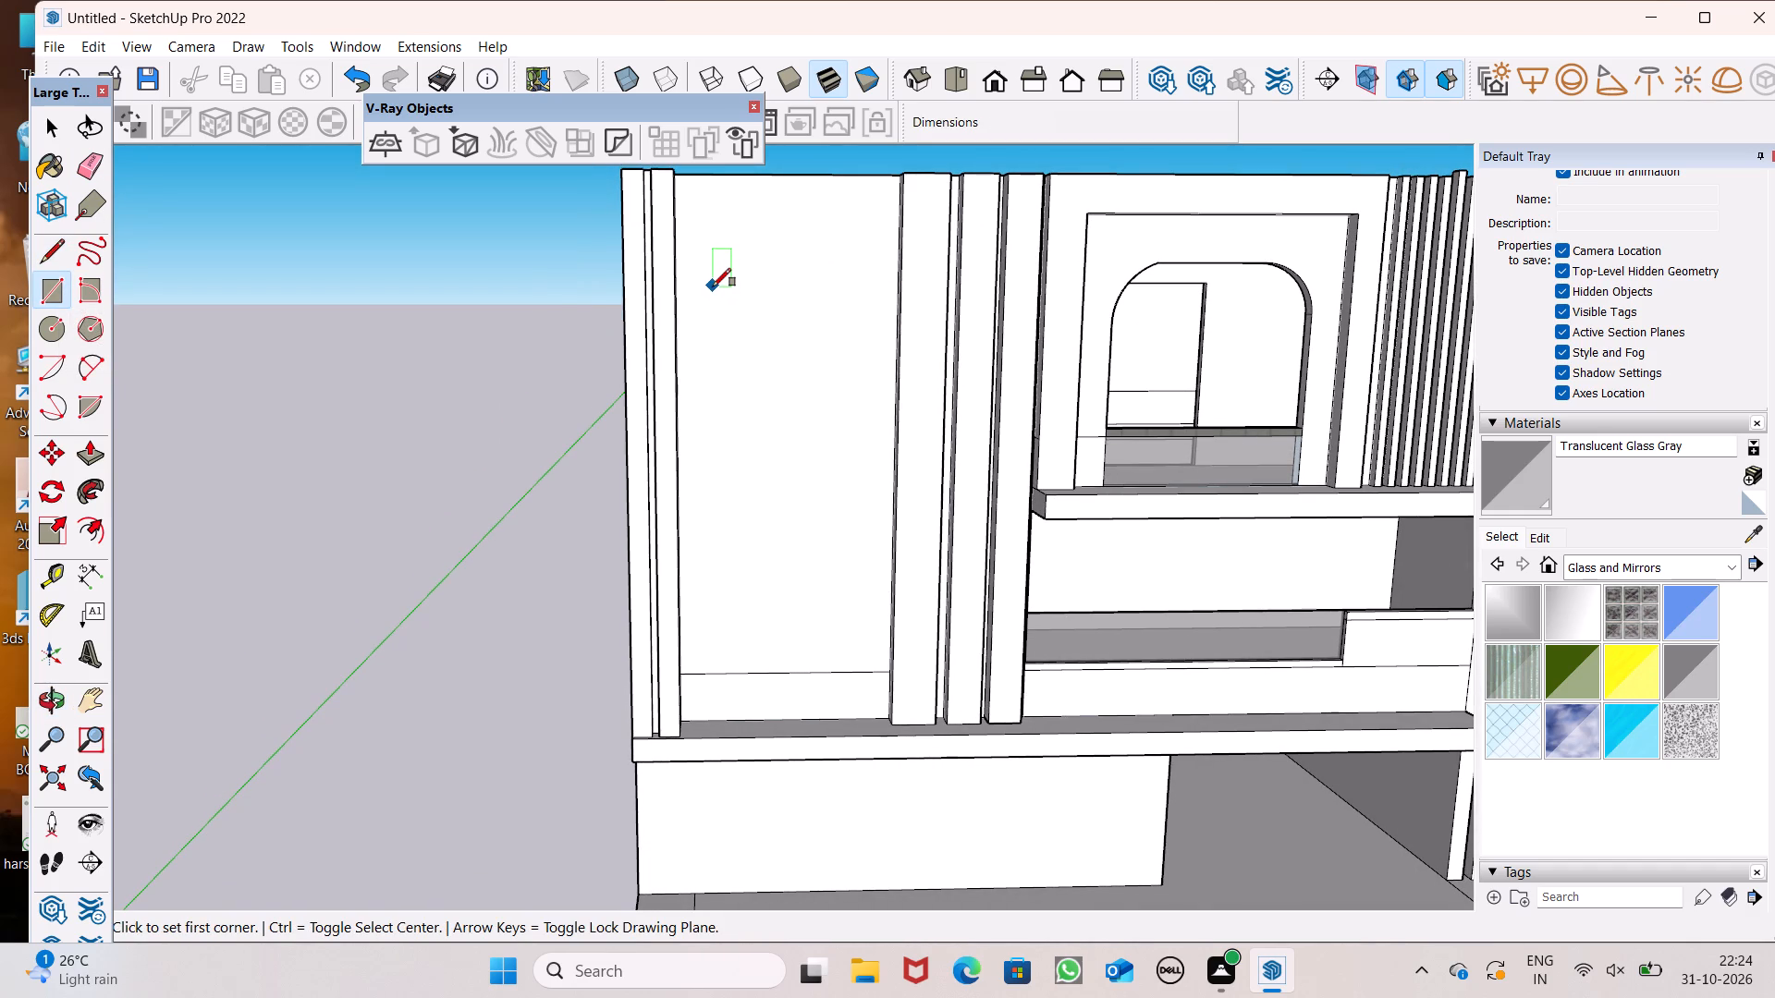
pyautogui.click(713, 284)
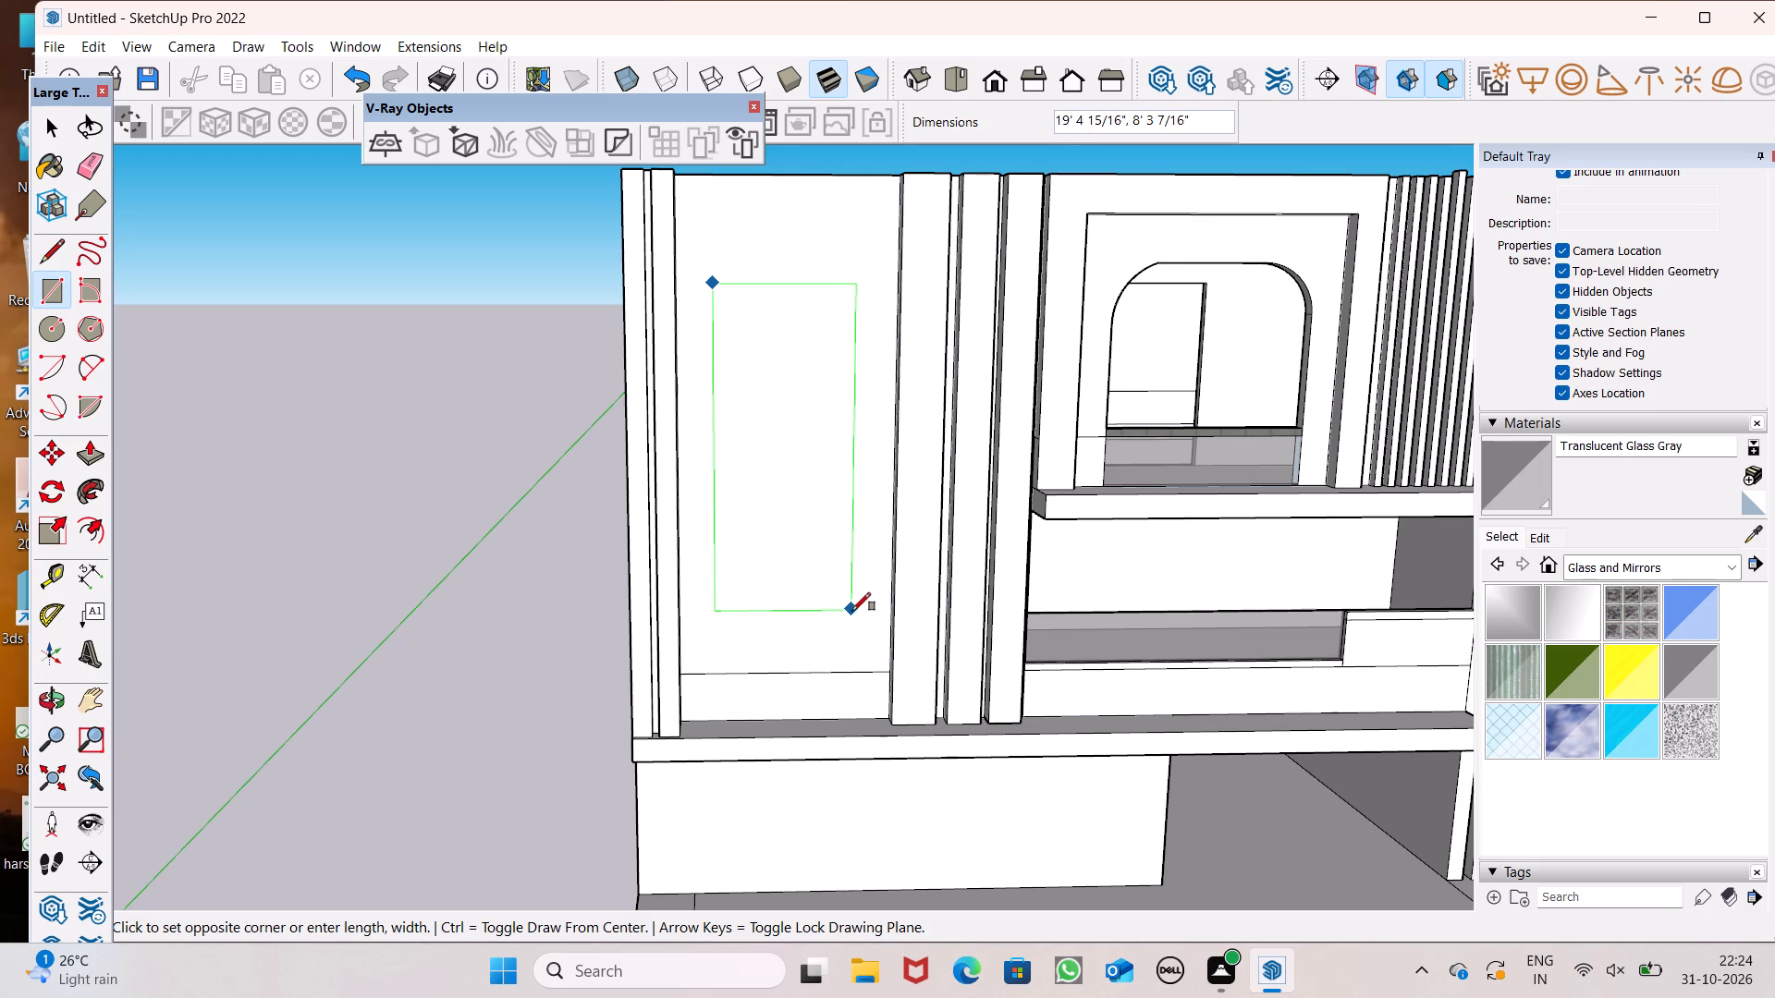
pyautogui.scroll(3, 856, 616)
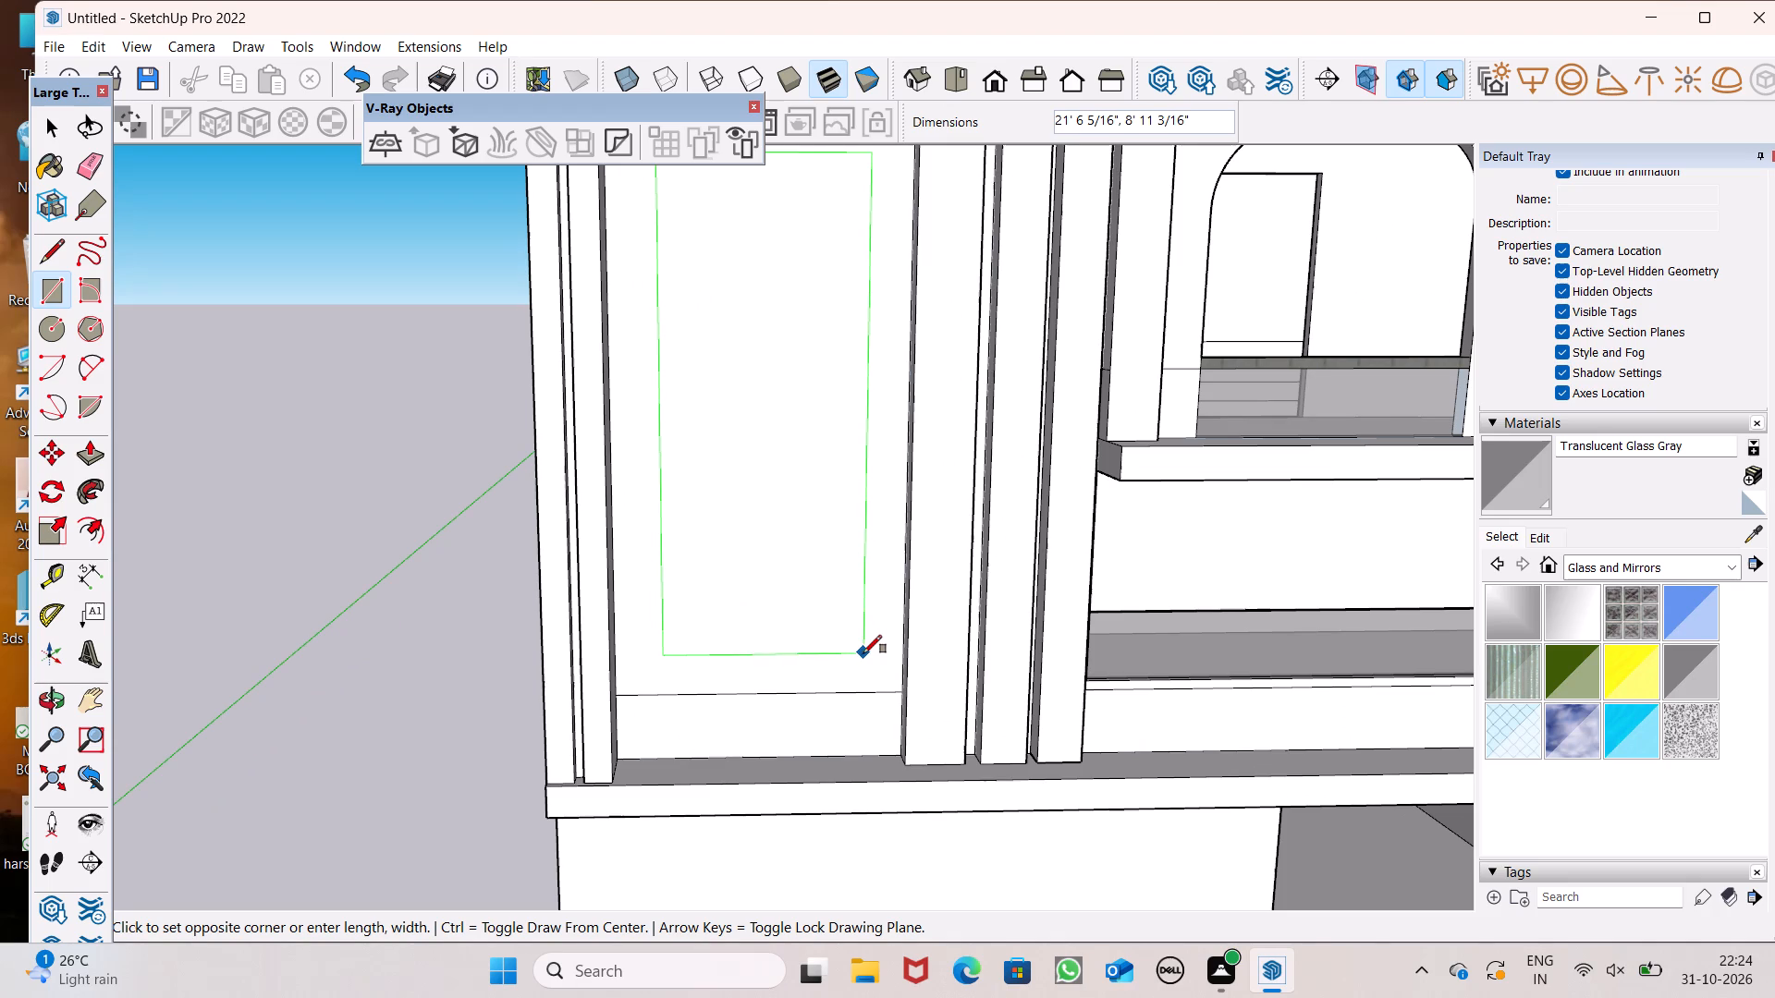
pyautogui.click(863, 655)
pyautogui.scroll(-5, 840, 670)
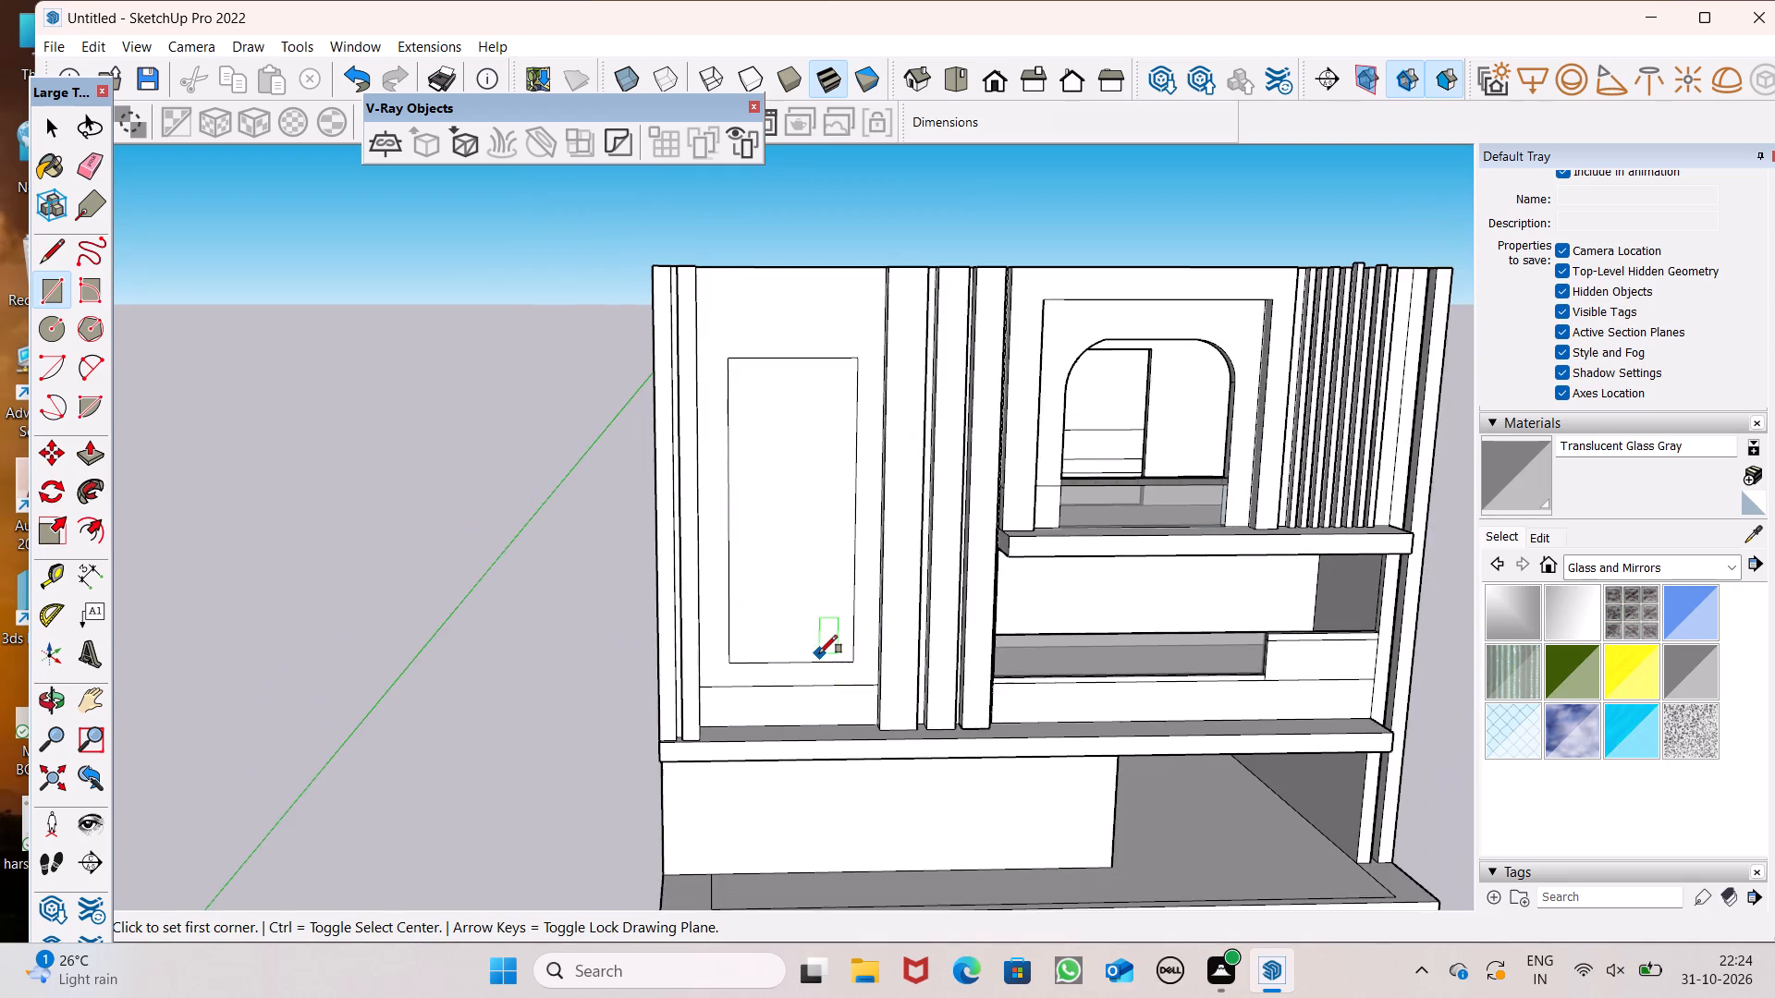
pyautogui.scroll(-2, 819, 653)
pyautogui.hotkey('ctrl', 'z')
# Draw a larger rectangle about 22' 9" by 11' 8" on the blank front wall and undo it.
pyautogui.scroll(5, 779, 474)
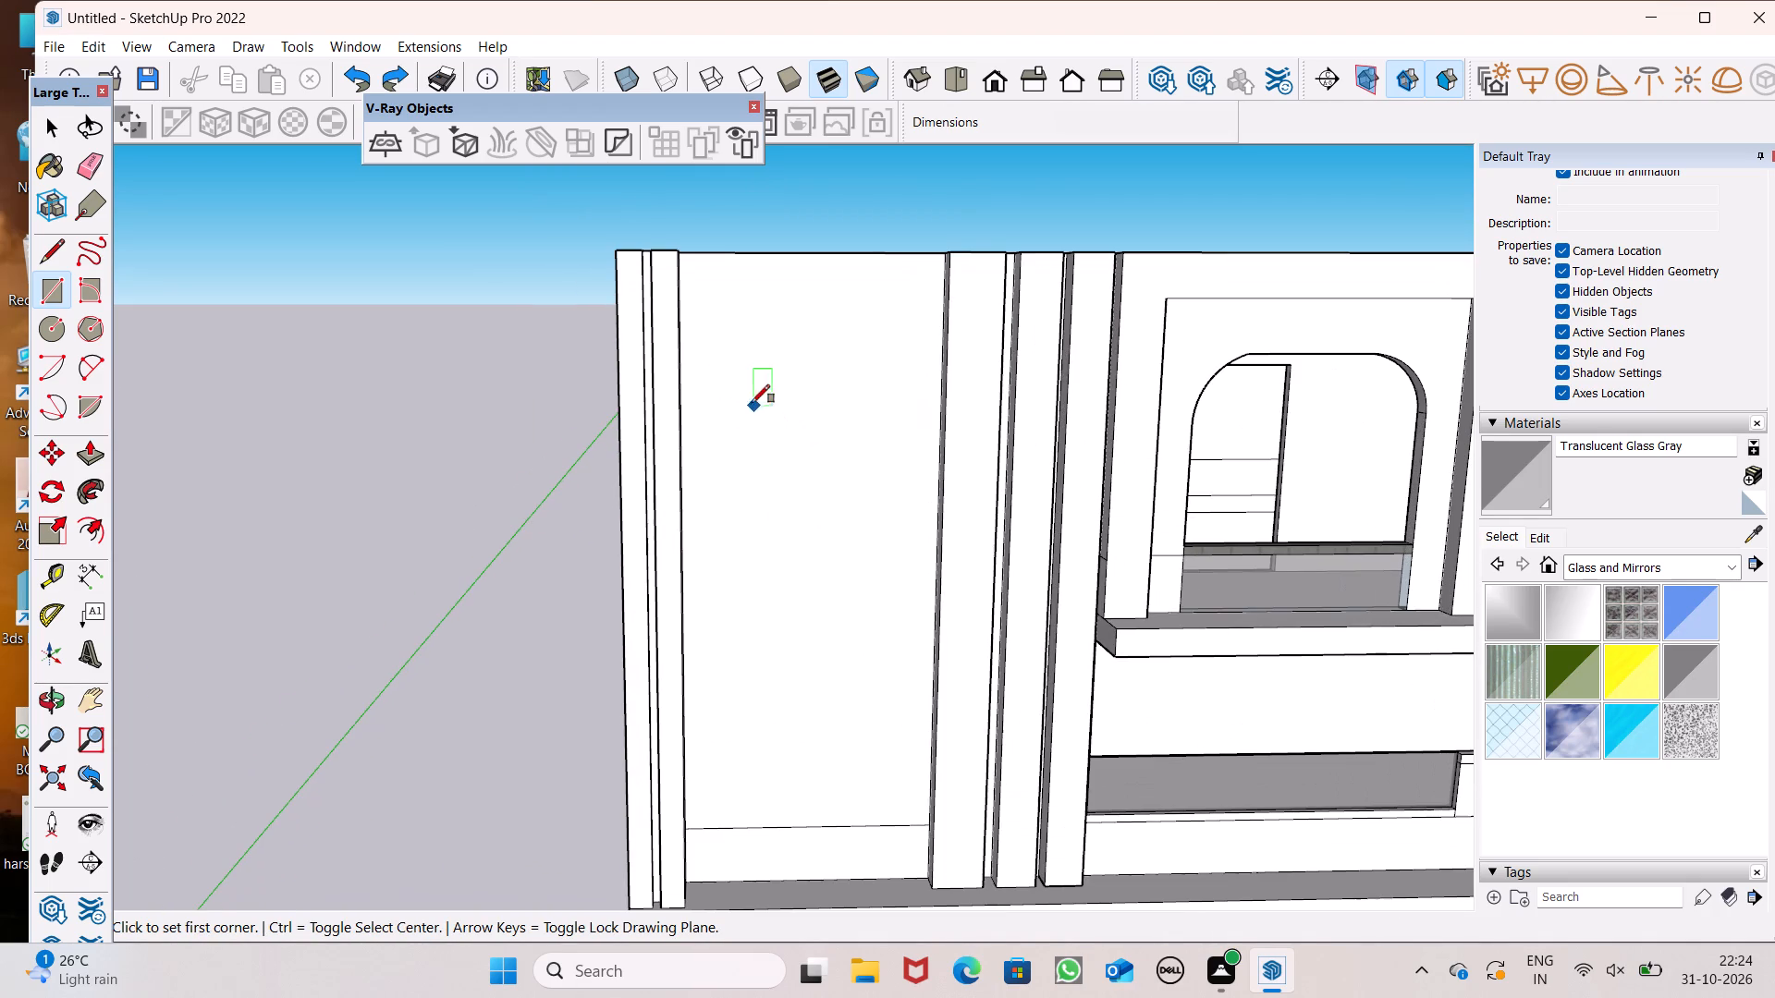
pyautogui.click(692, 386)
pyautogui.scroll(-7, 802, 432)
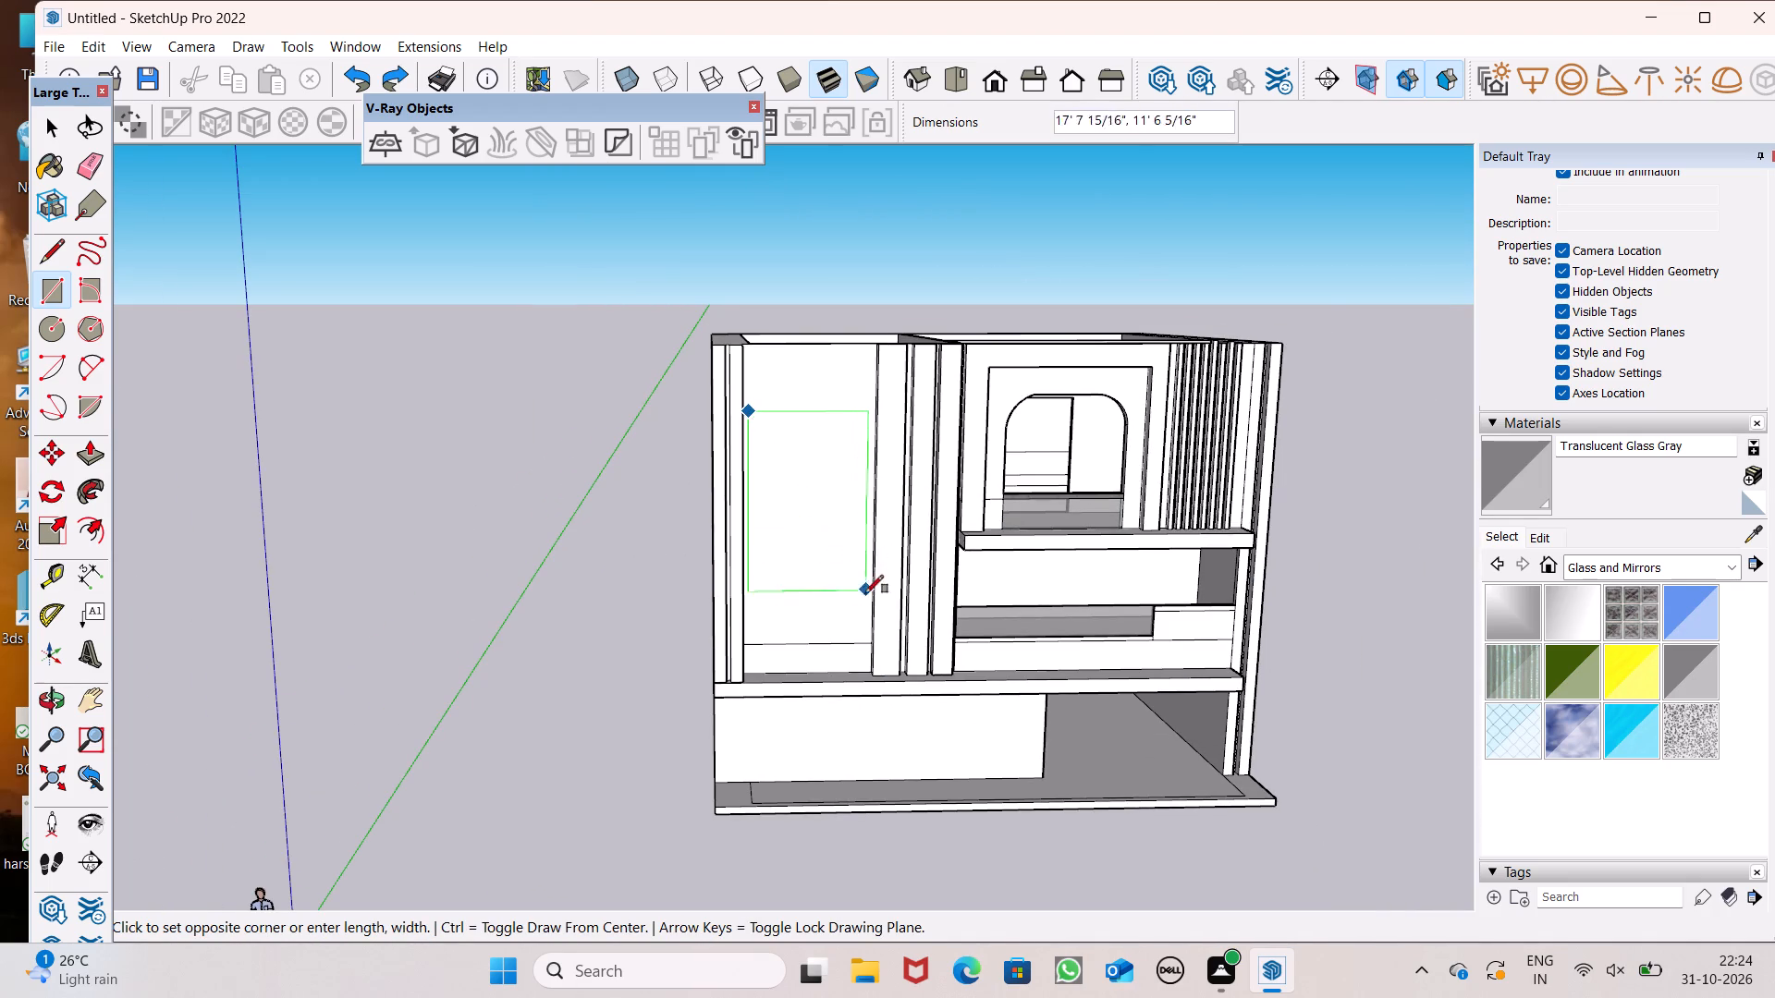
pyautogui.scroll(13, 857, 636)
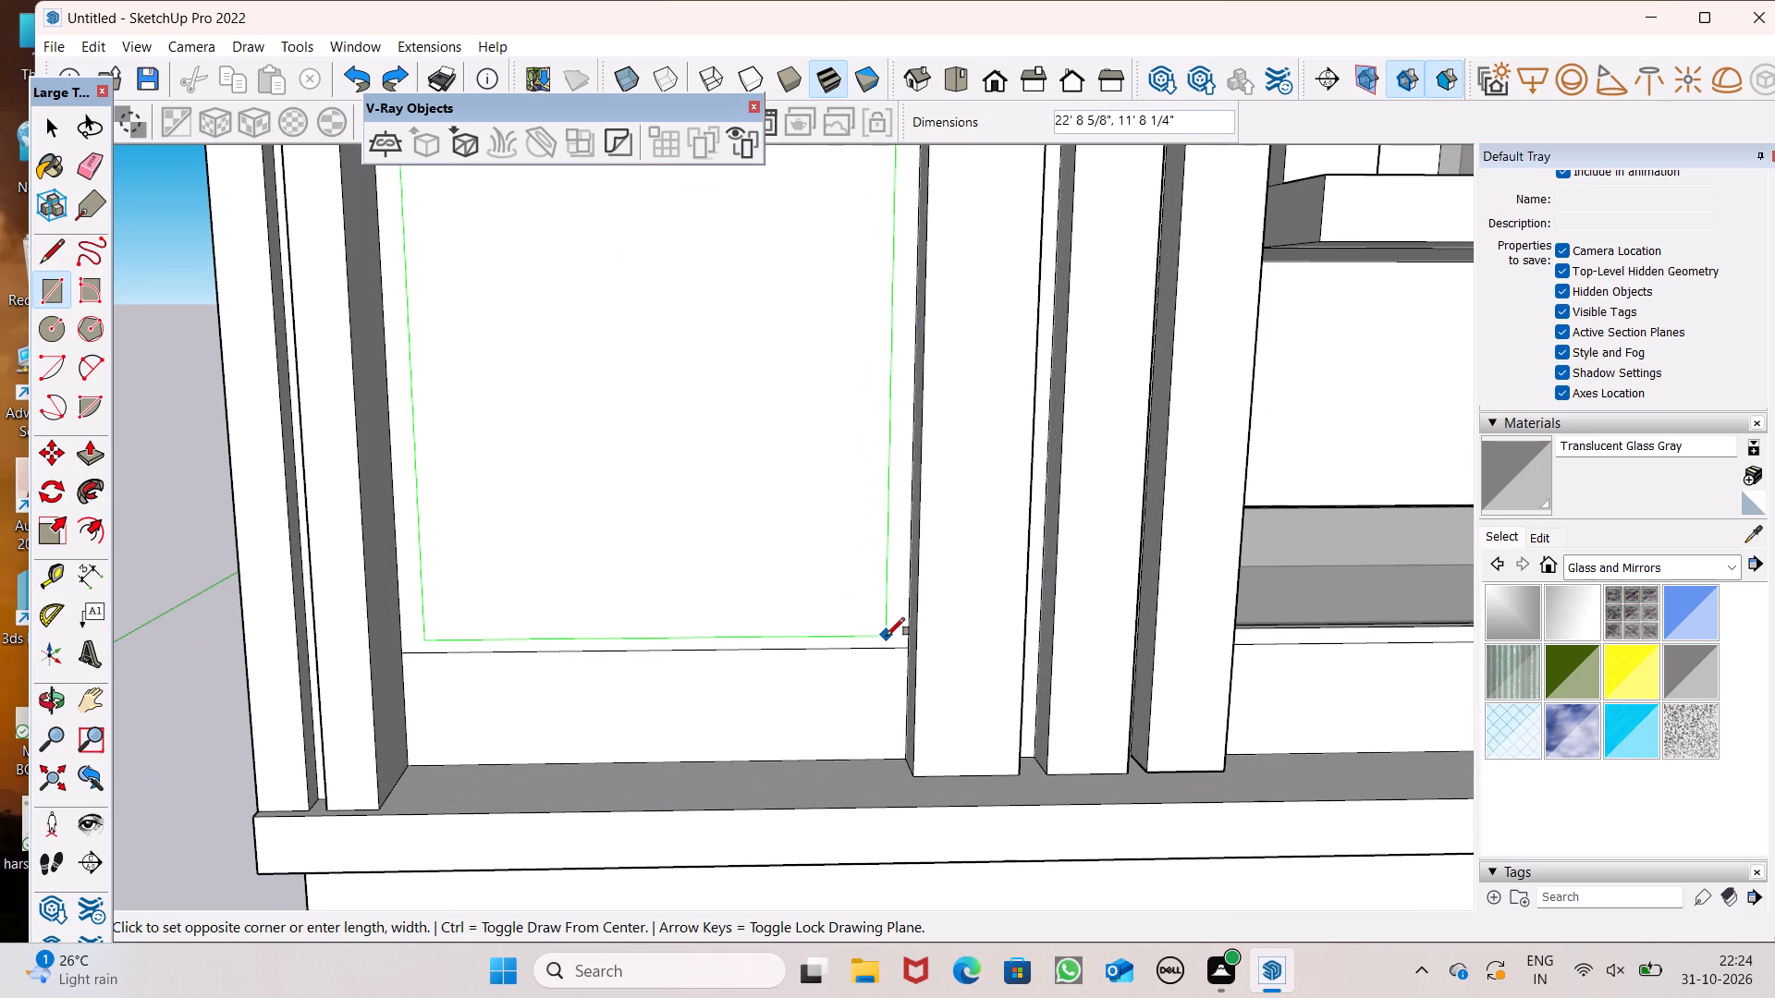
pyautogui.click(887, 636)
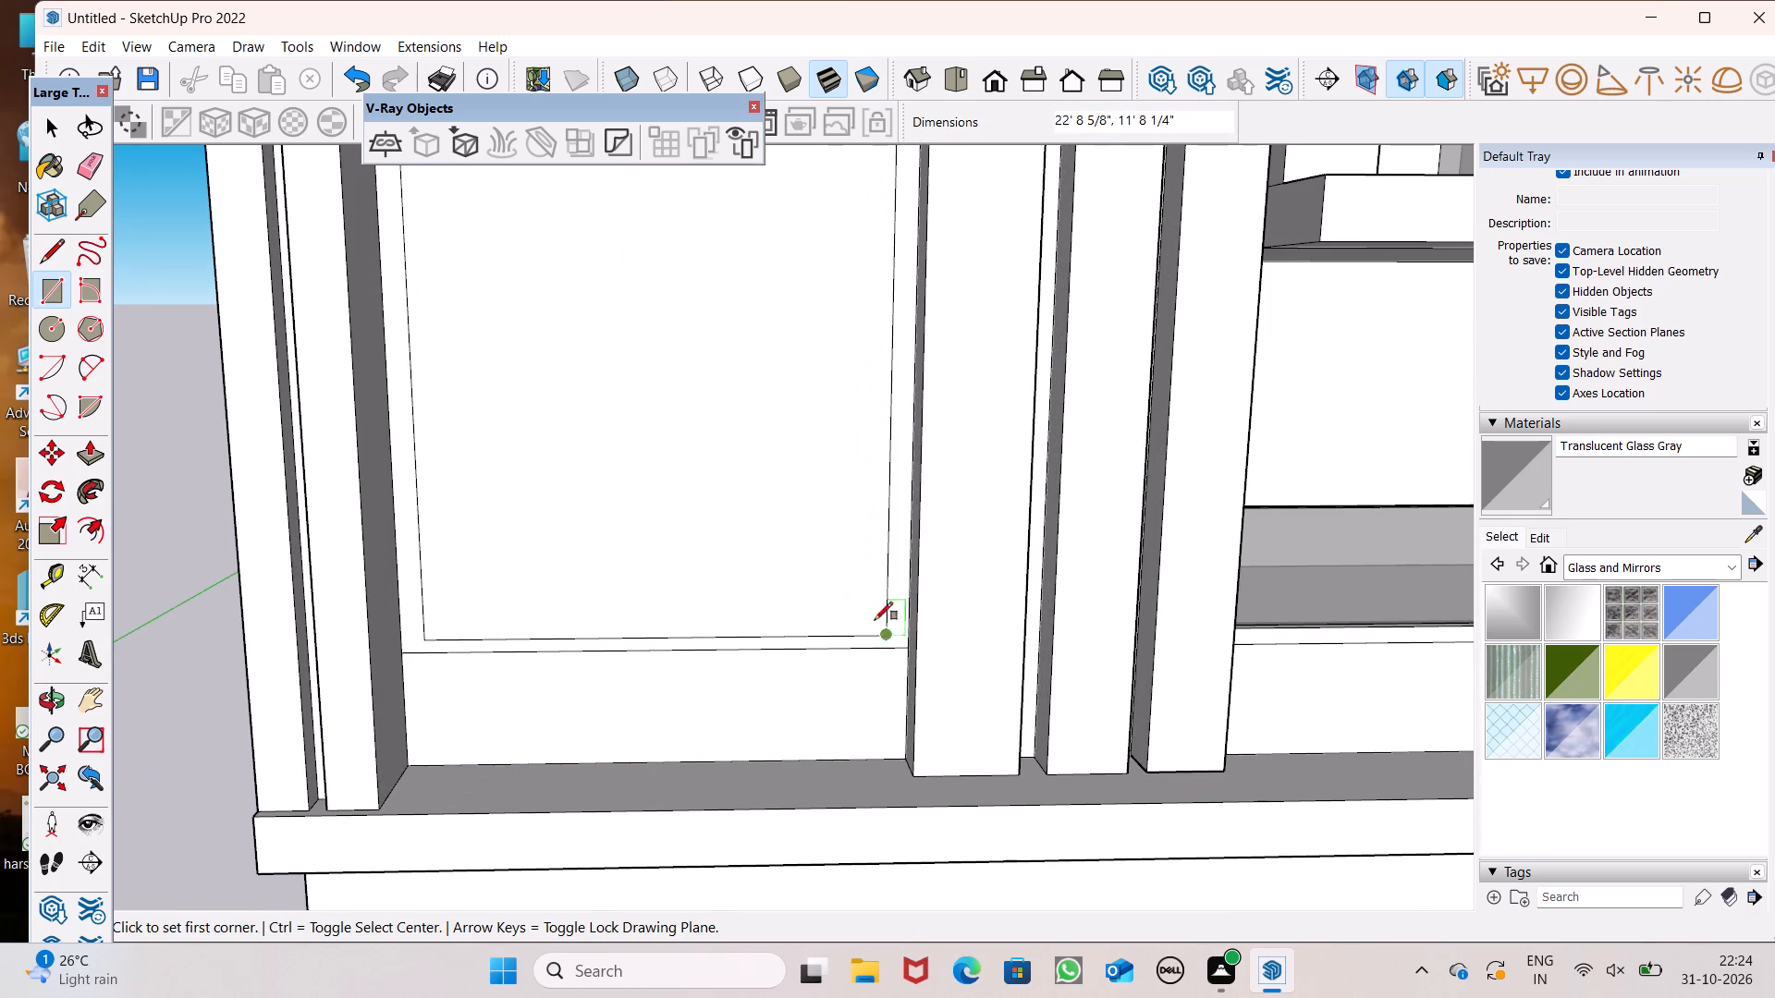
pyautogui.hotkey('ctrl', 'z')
# Draw a rectangle about 24' 8" by 11' 11" on the blank front wall, just above the thin horizontal line.
pyautogui.scroll(-8, 759, 663)
pyautogui.scroll(-6, 713, 483)
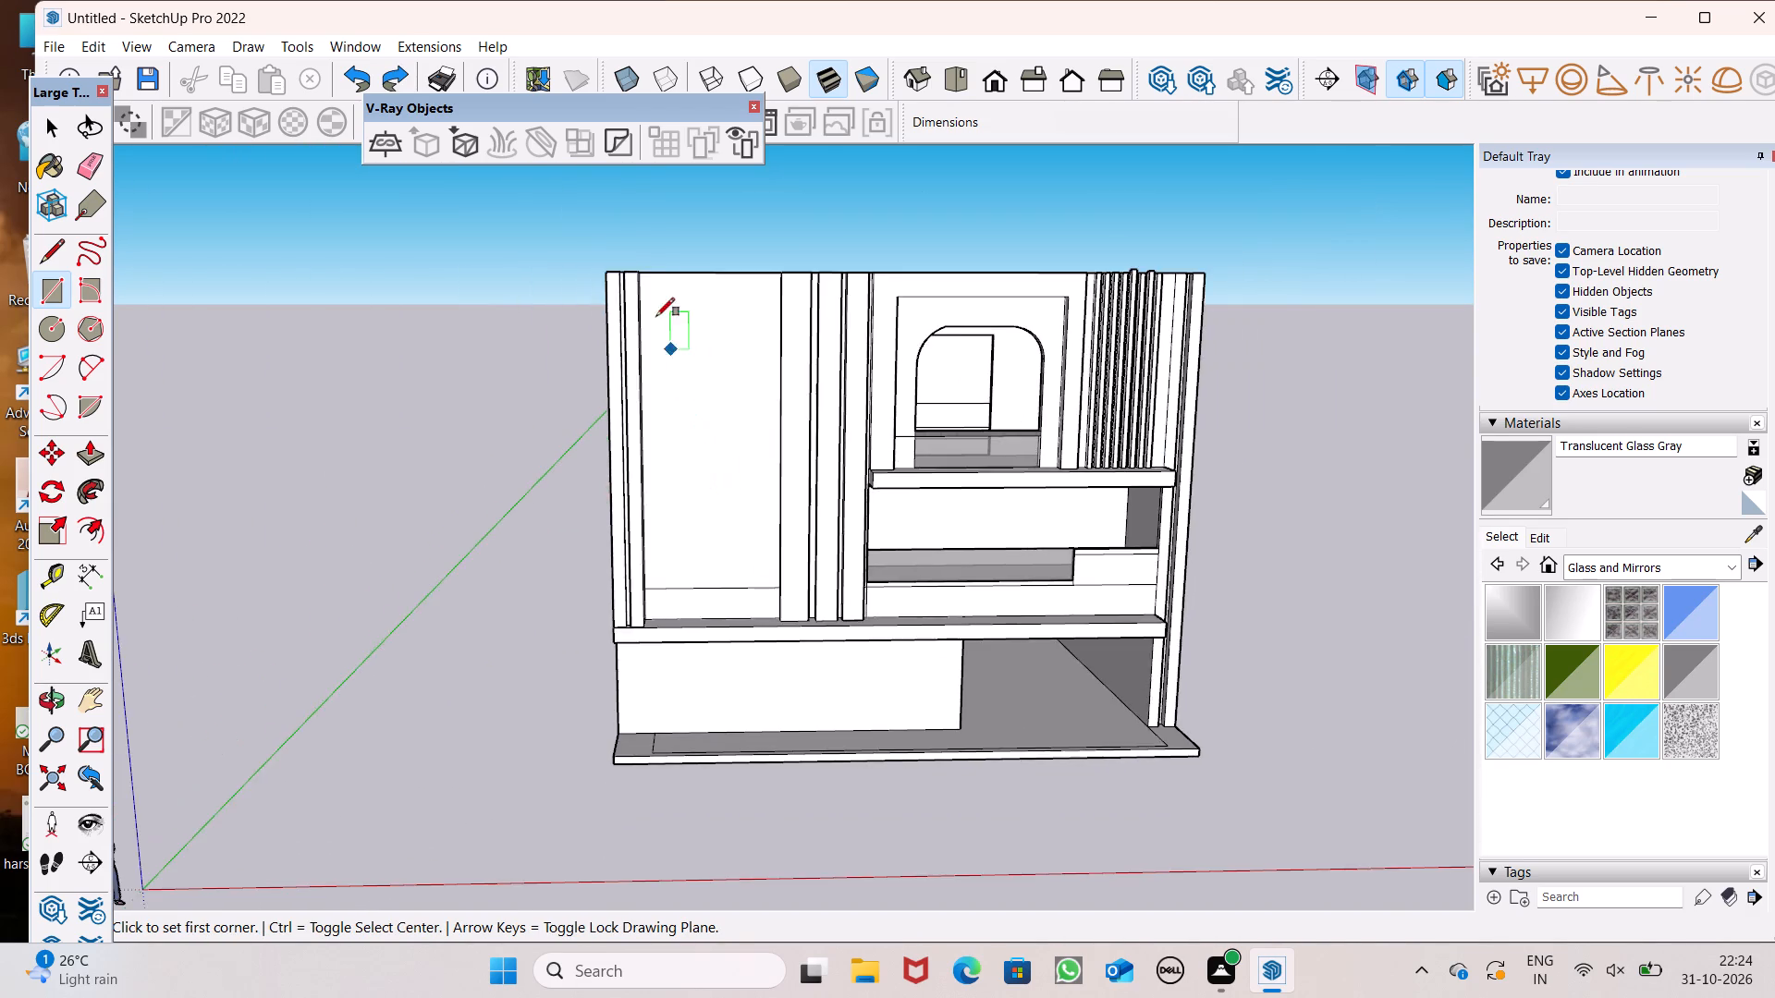
pyautogui.scroll(6, 647, 277)
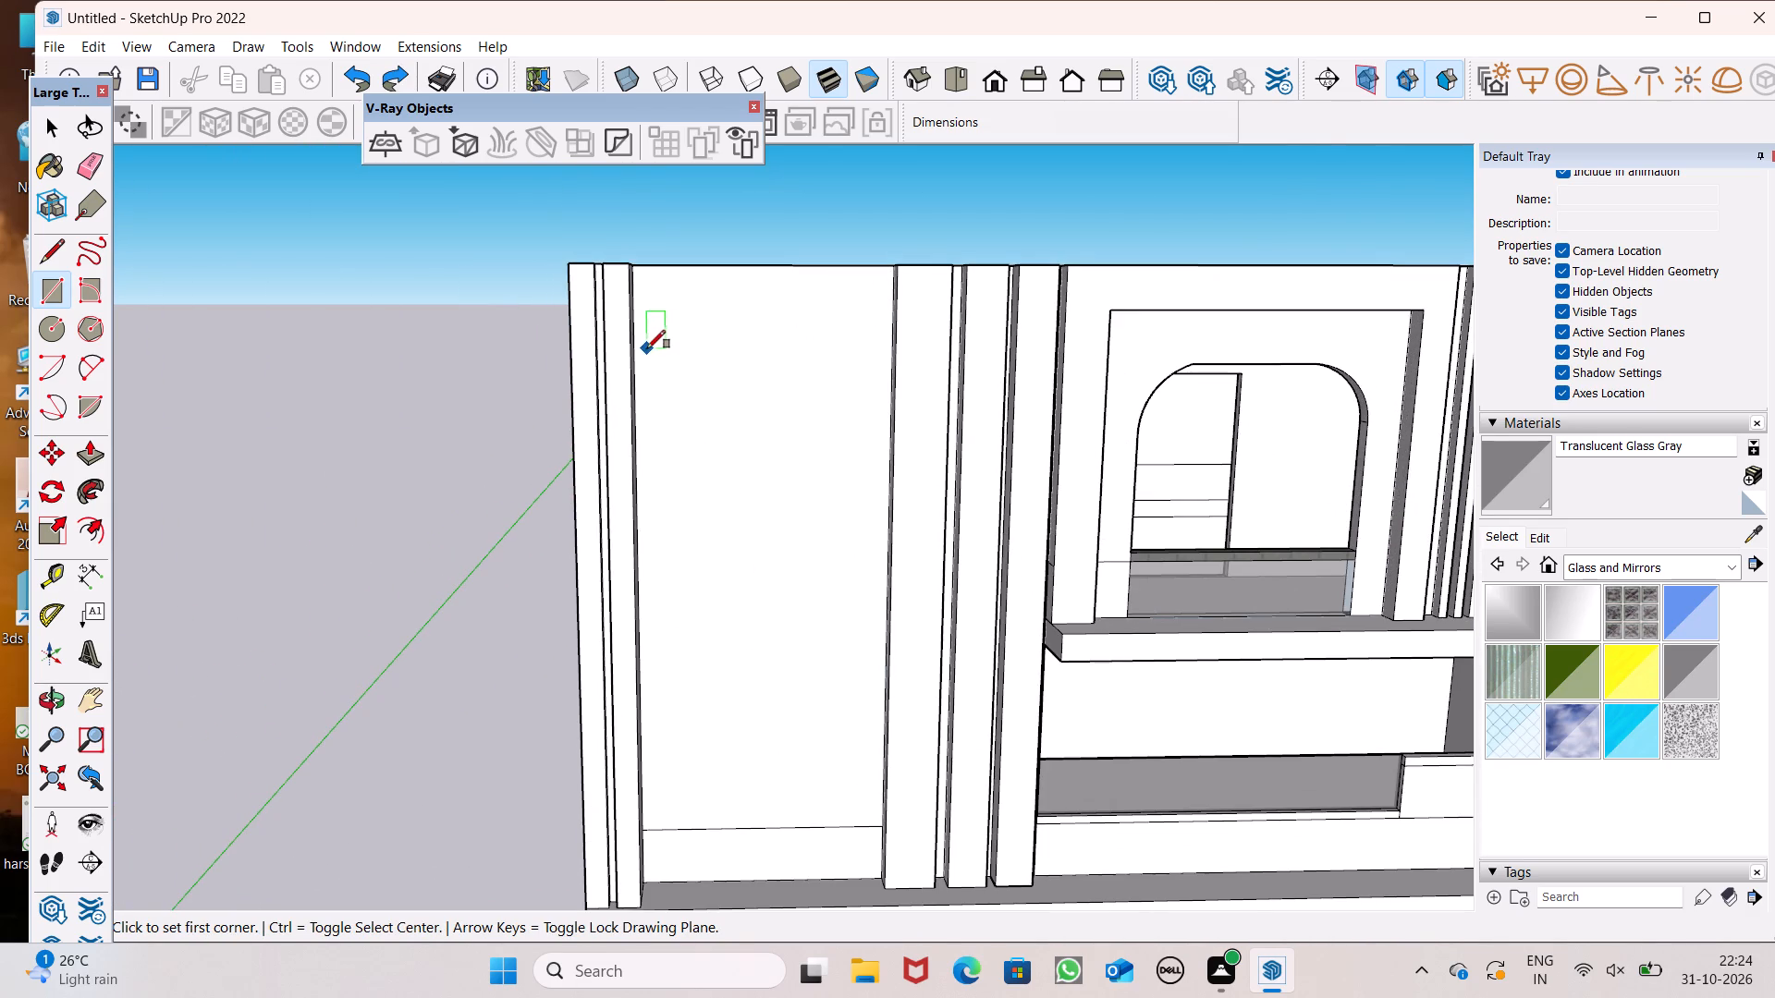
pyautogui.click(644, 351)
pyautogui.scroll(-7, 824, 393)
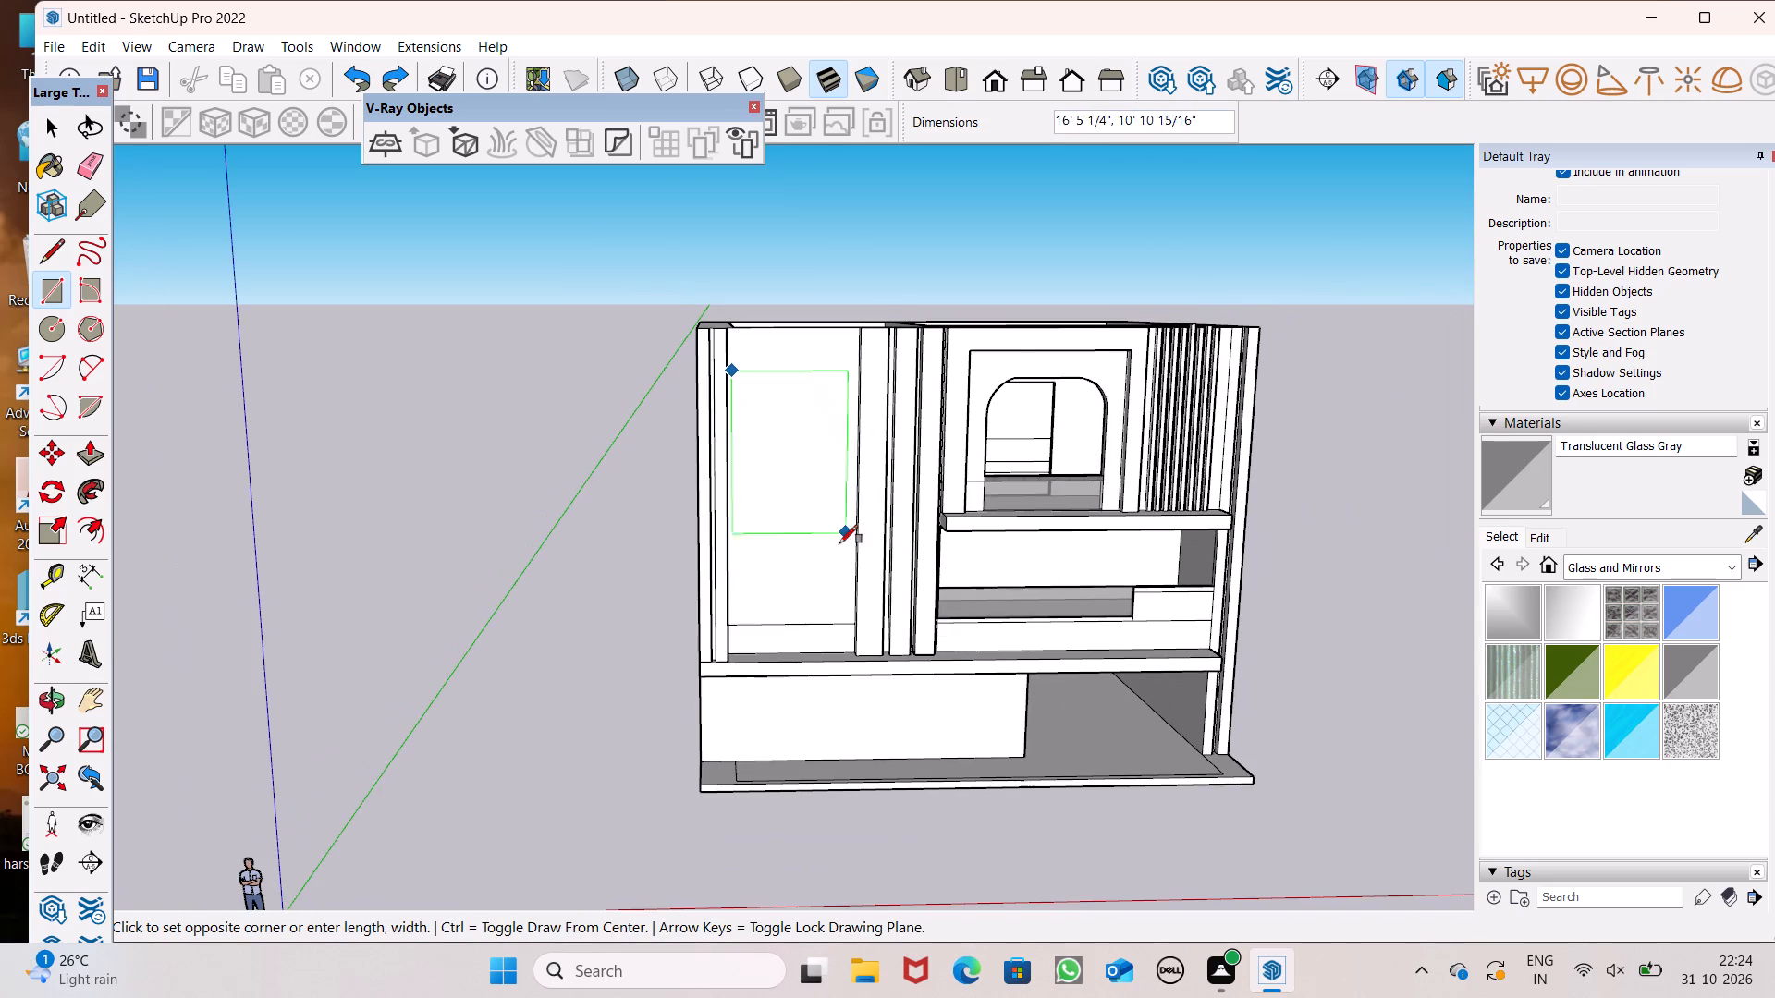
pyautogui.scroll(13, 835, 598)
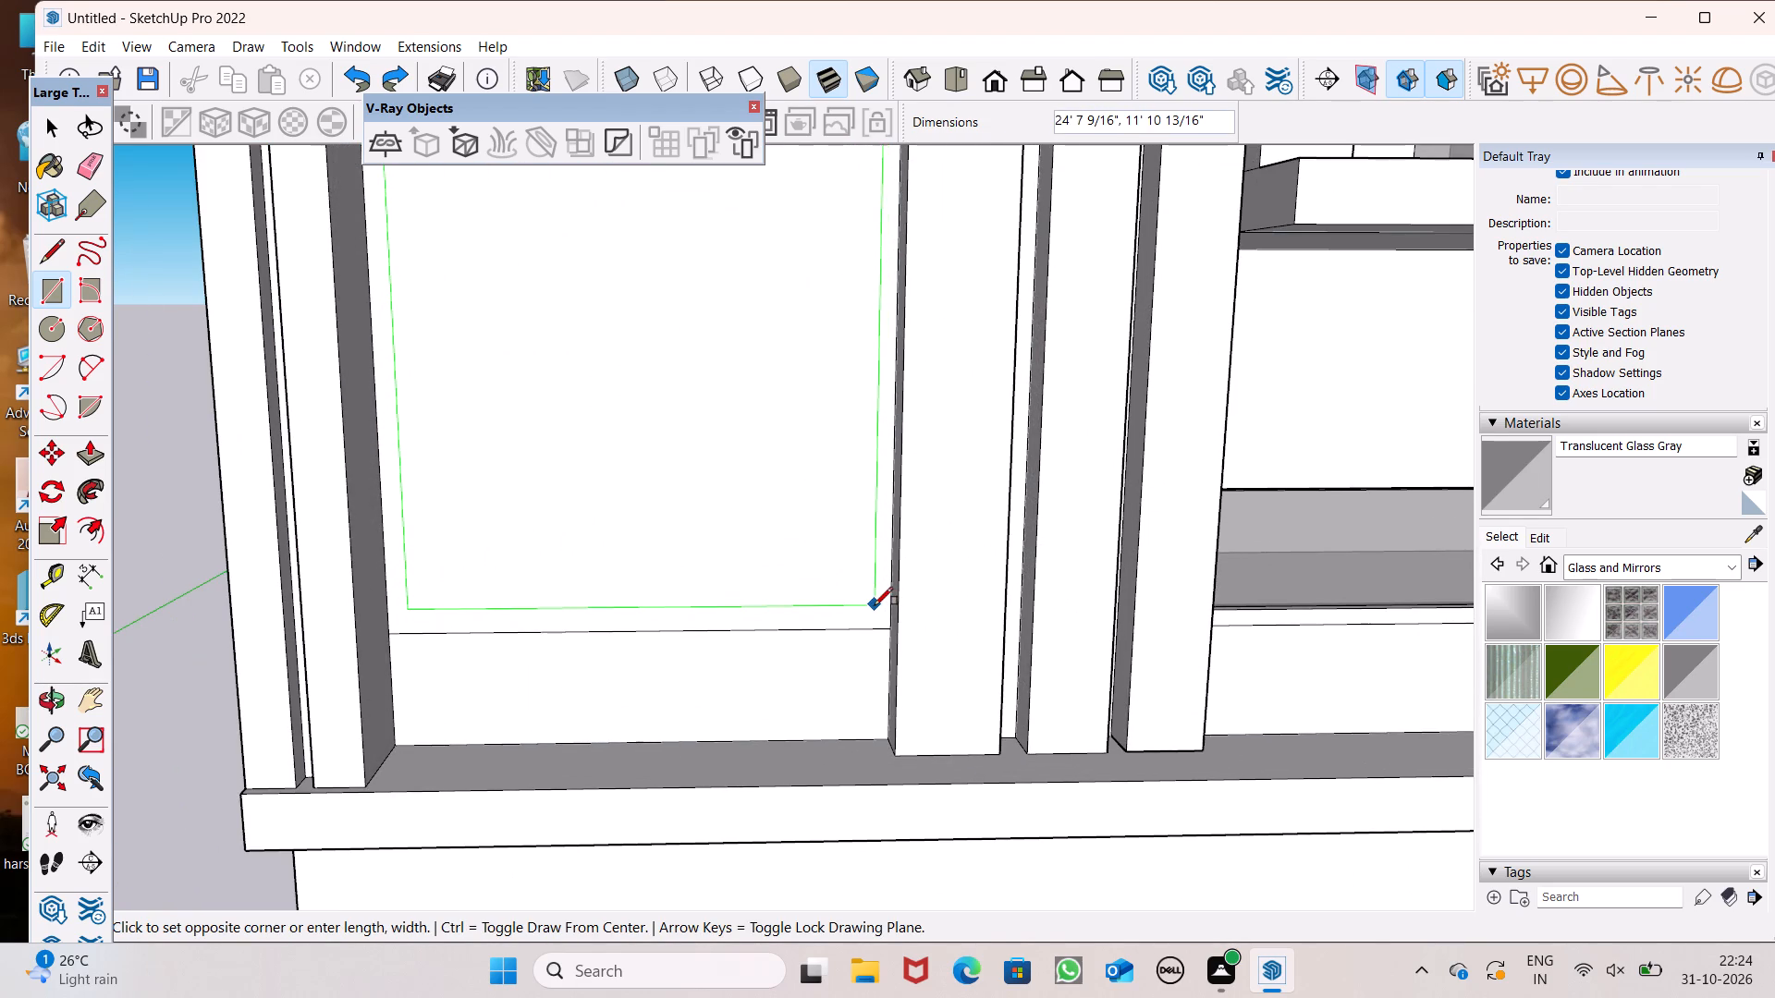
pyautogui.click(874, 603)
pyautogui.scroll(-7, 722, 531)
pyautogui.press('space')
pyautogui.scroll(-6, 629, 612)
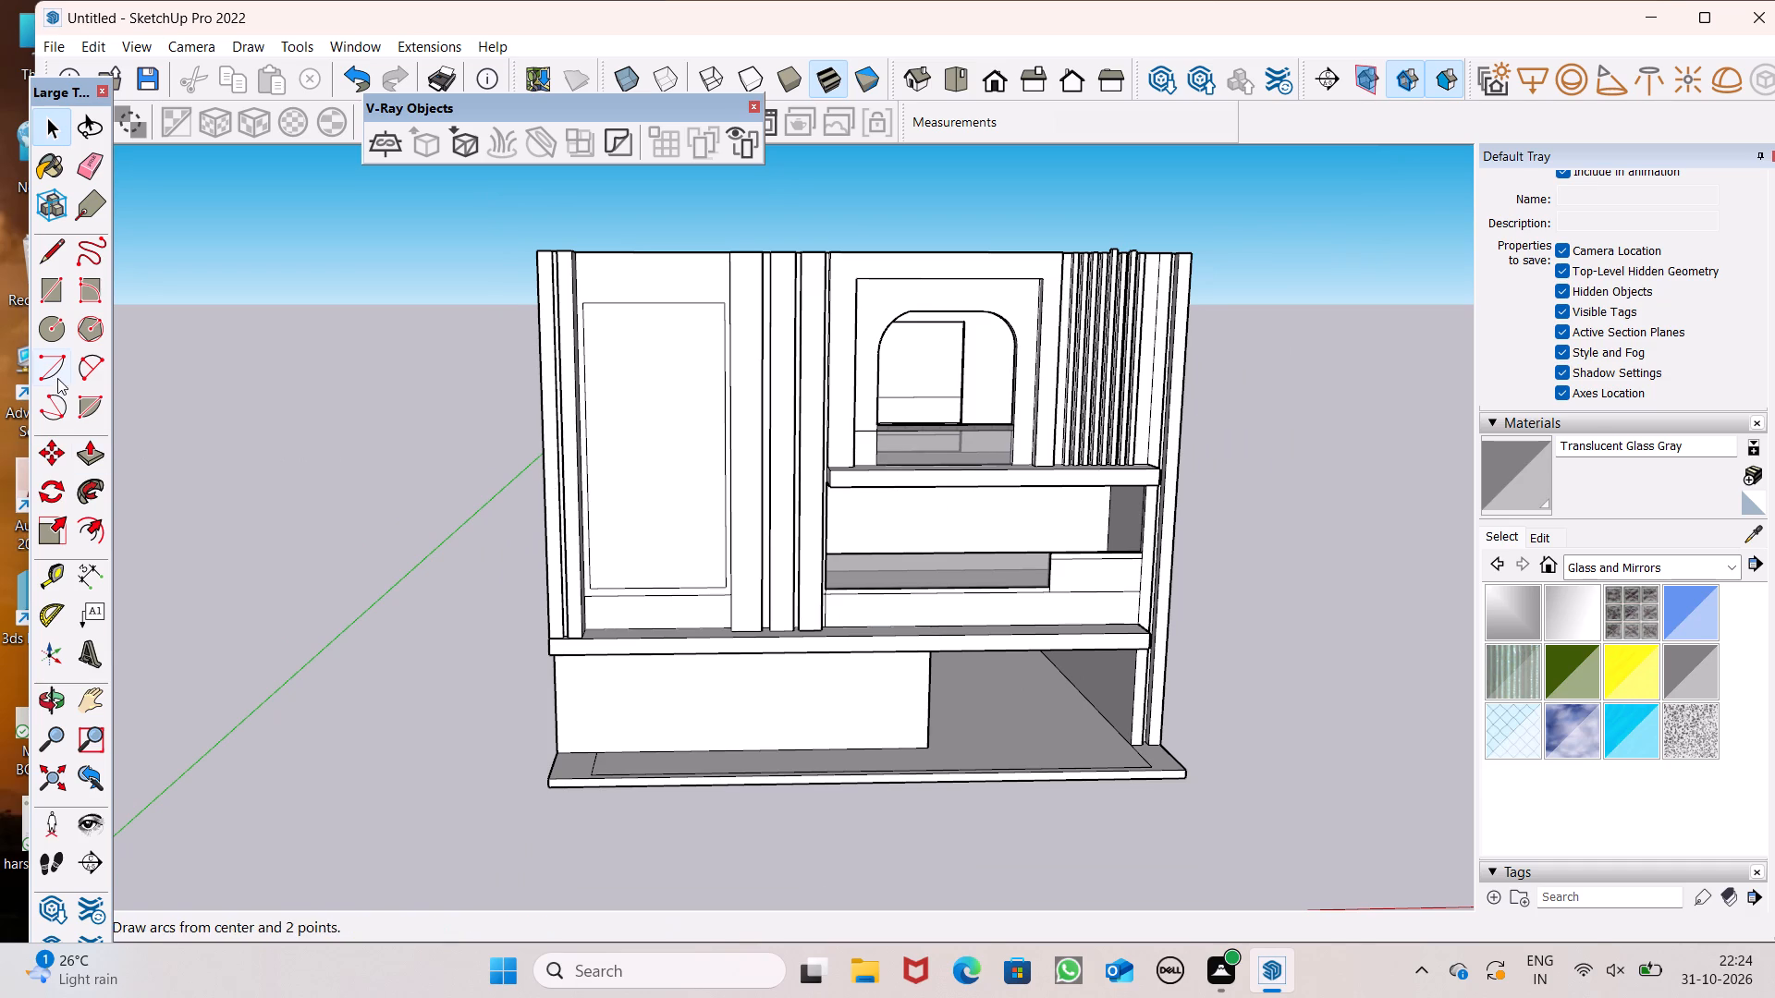
# Draw a two-point arc across the rectangle's lower part, between its side edges, bulging down about 6' 5".
pyautogui.click(81, 372)
pyautogui.scroll(5, 659, 564)
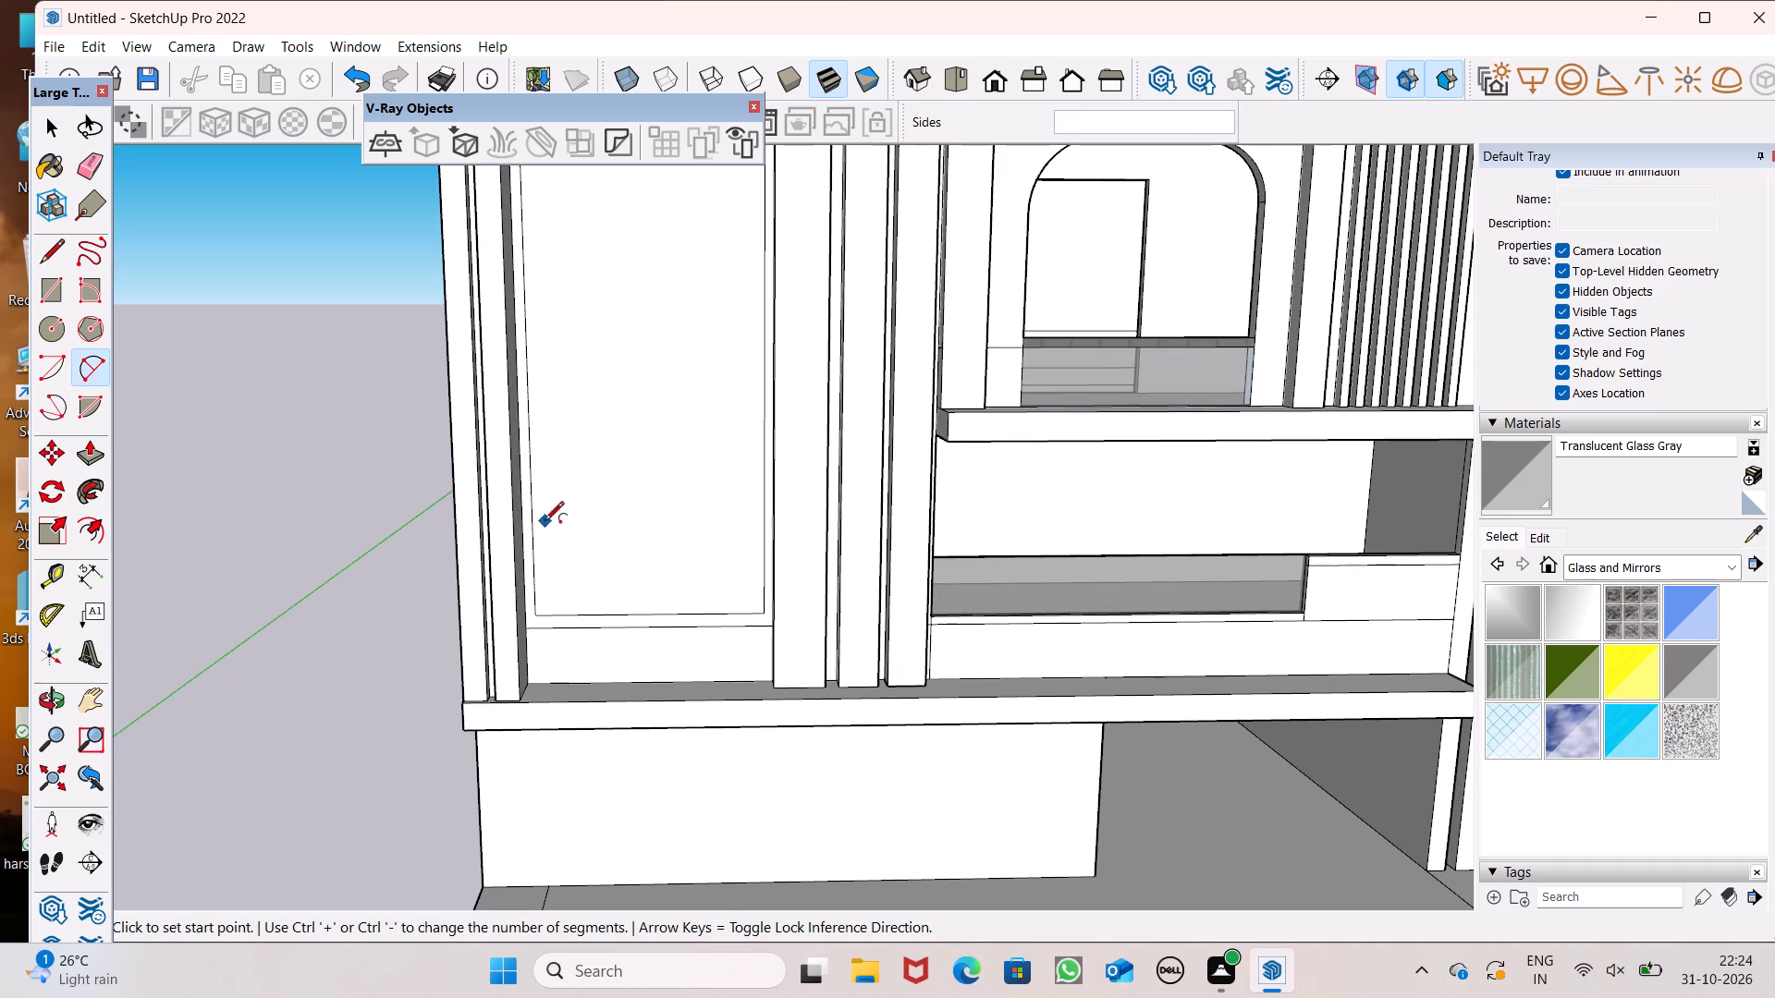
pyautogui.click(527, 476)
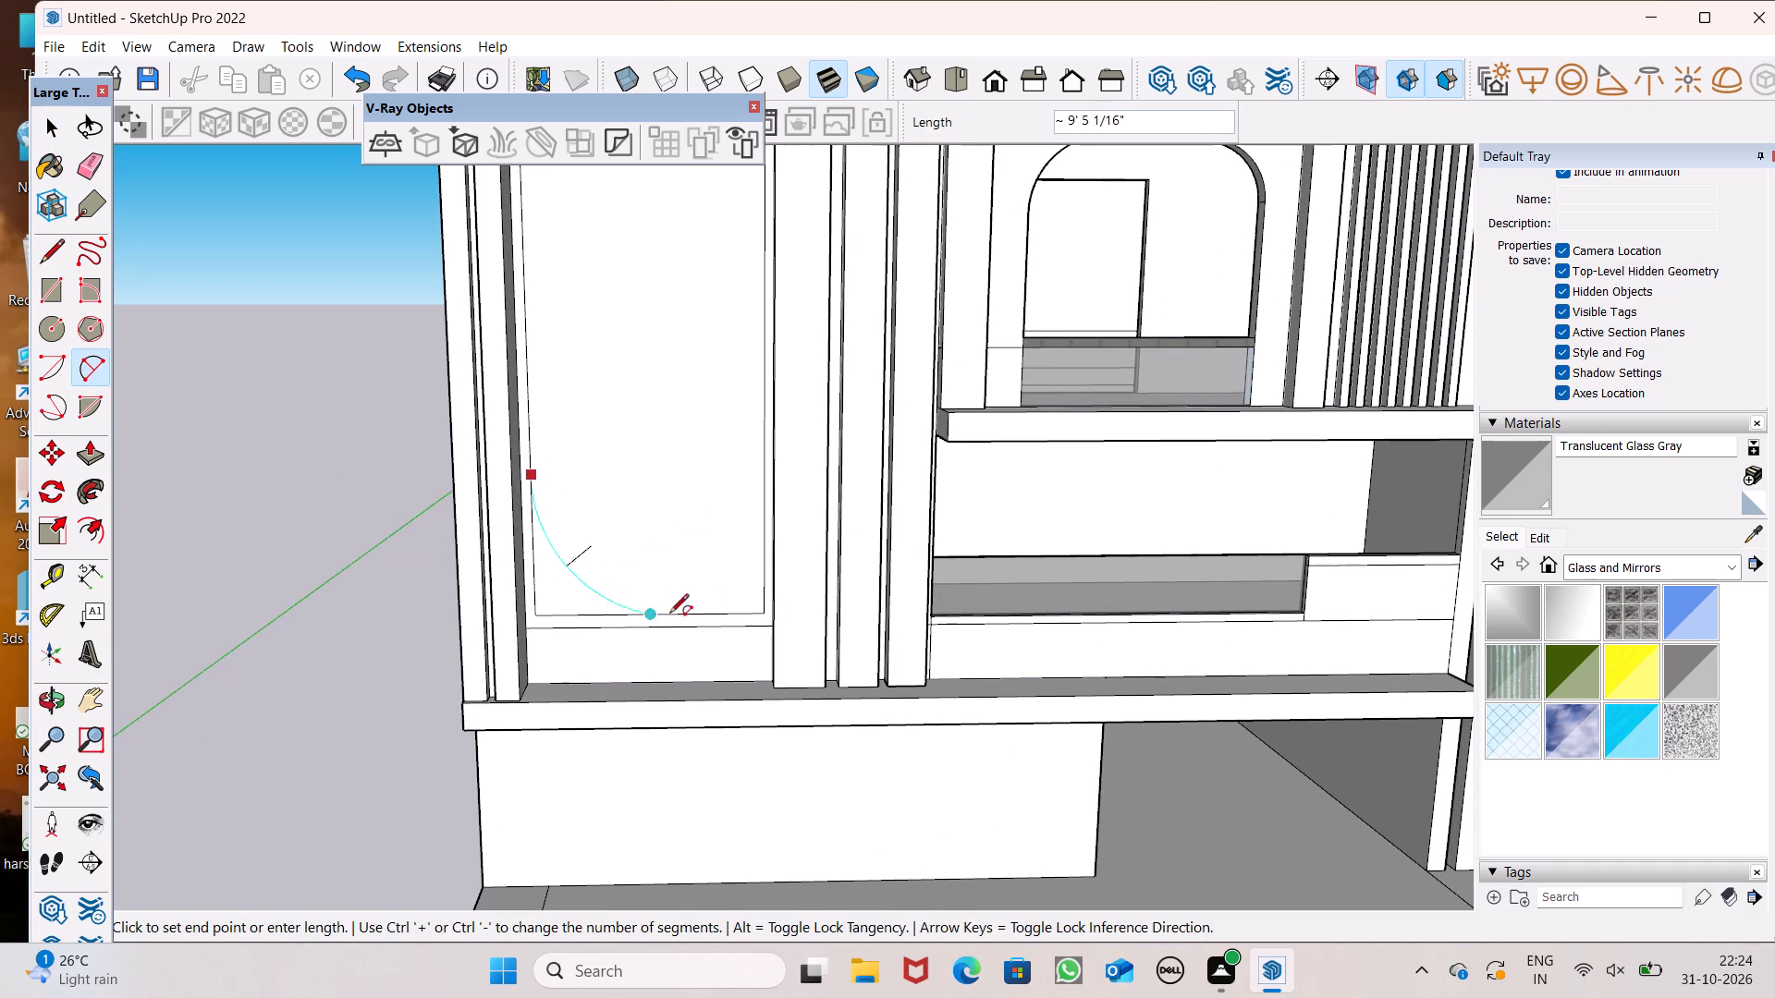
pyautogui.click(767, 463)
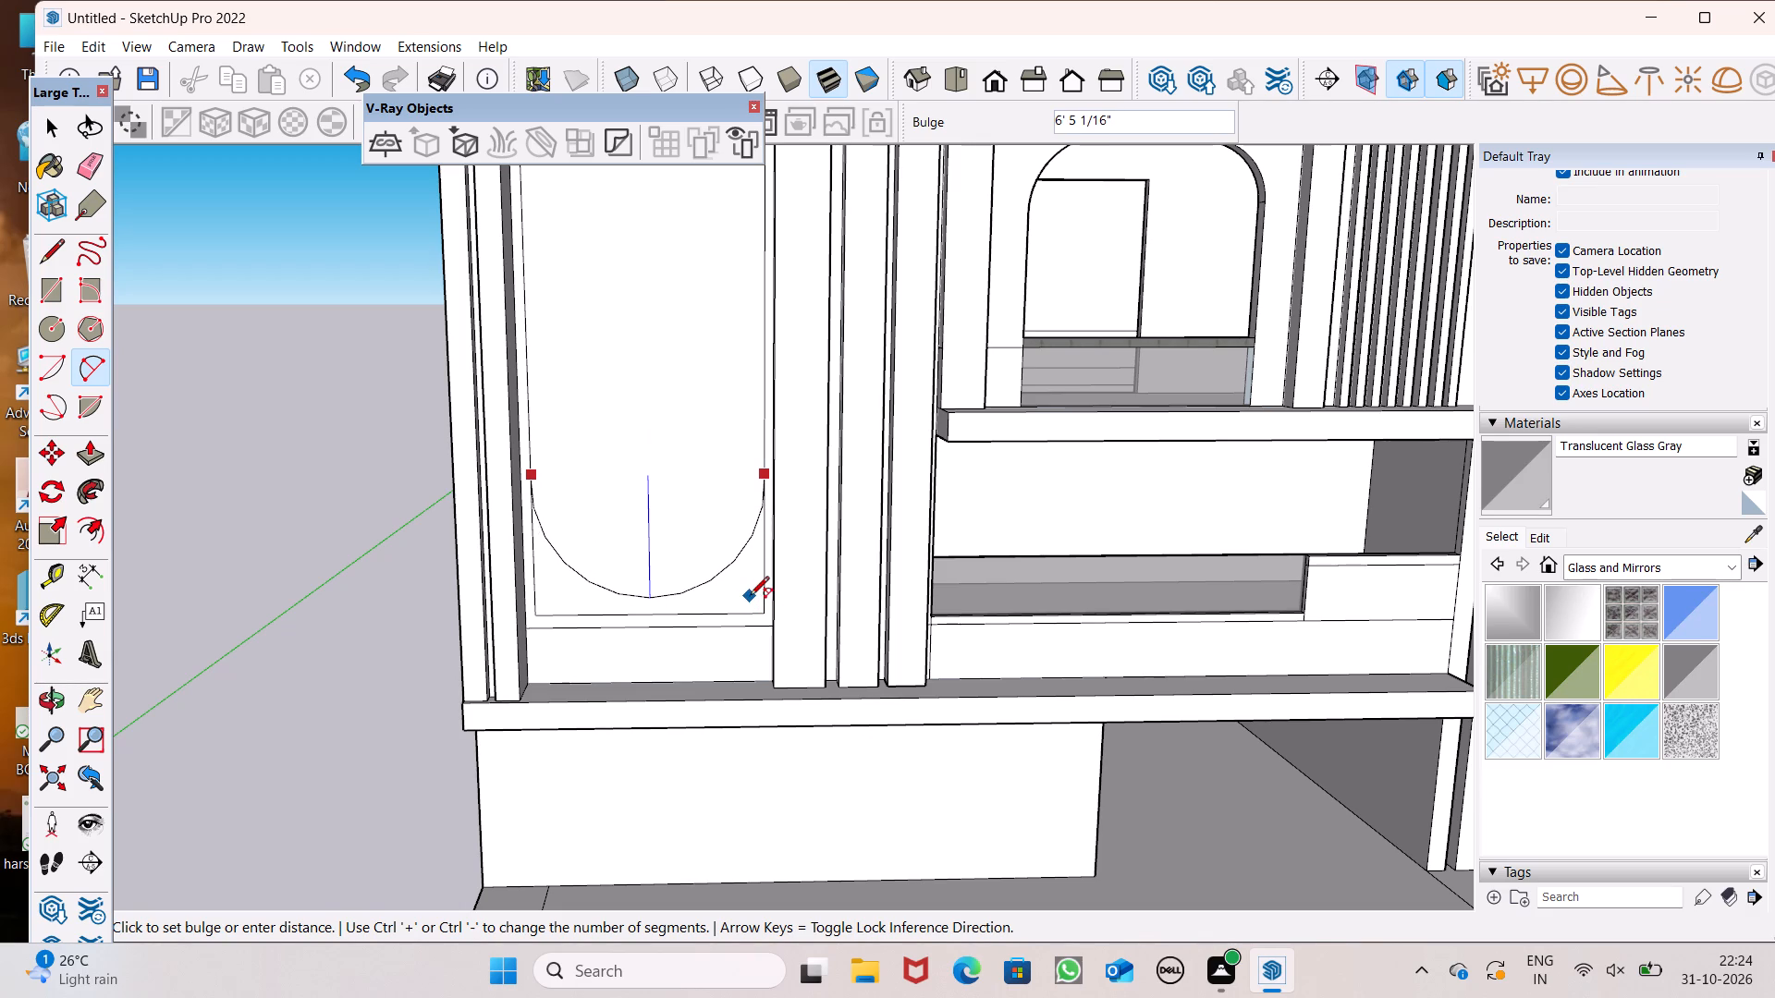
pyautogui.click(749, 596)
# Draw a matching arc across the rectangle's upper part, between its side edges, bulging up almost to the top edge.
pyautogui.scroll(-8, 612, 610)
pyautogui.scroll(6, 588, 411)
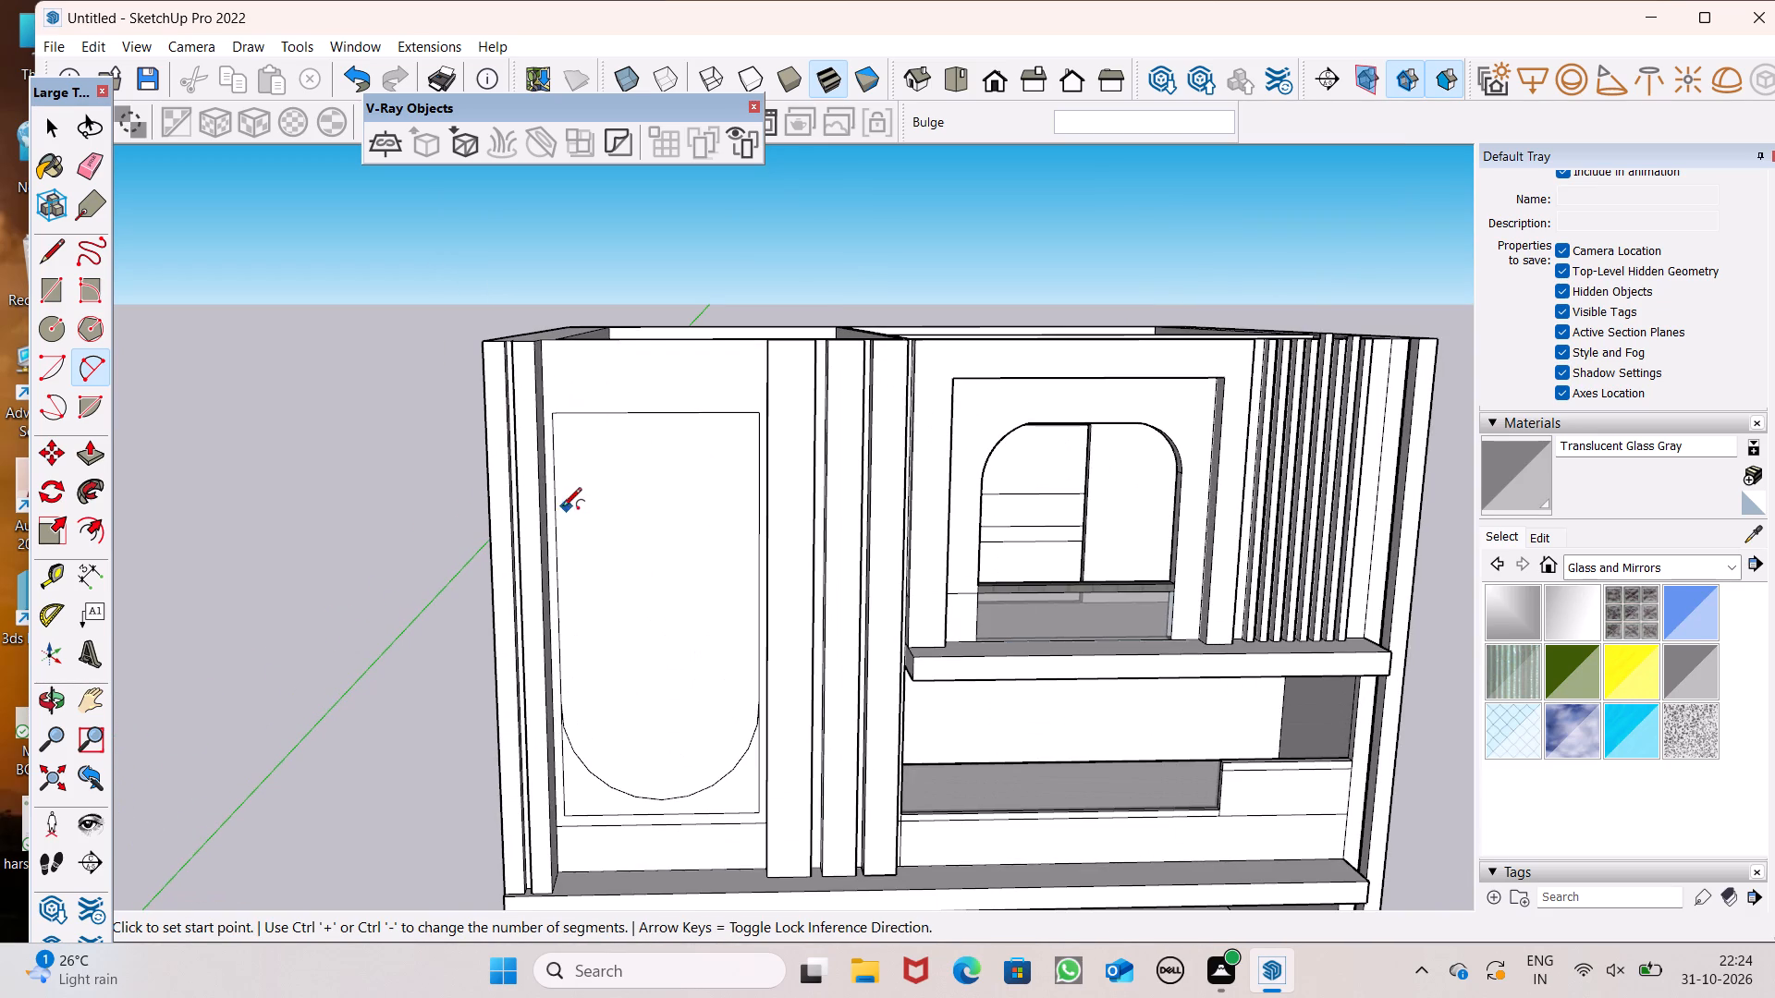
pyautogui.click(559, 510)
pyautogui.click(757, 502)
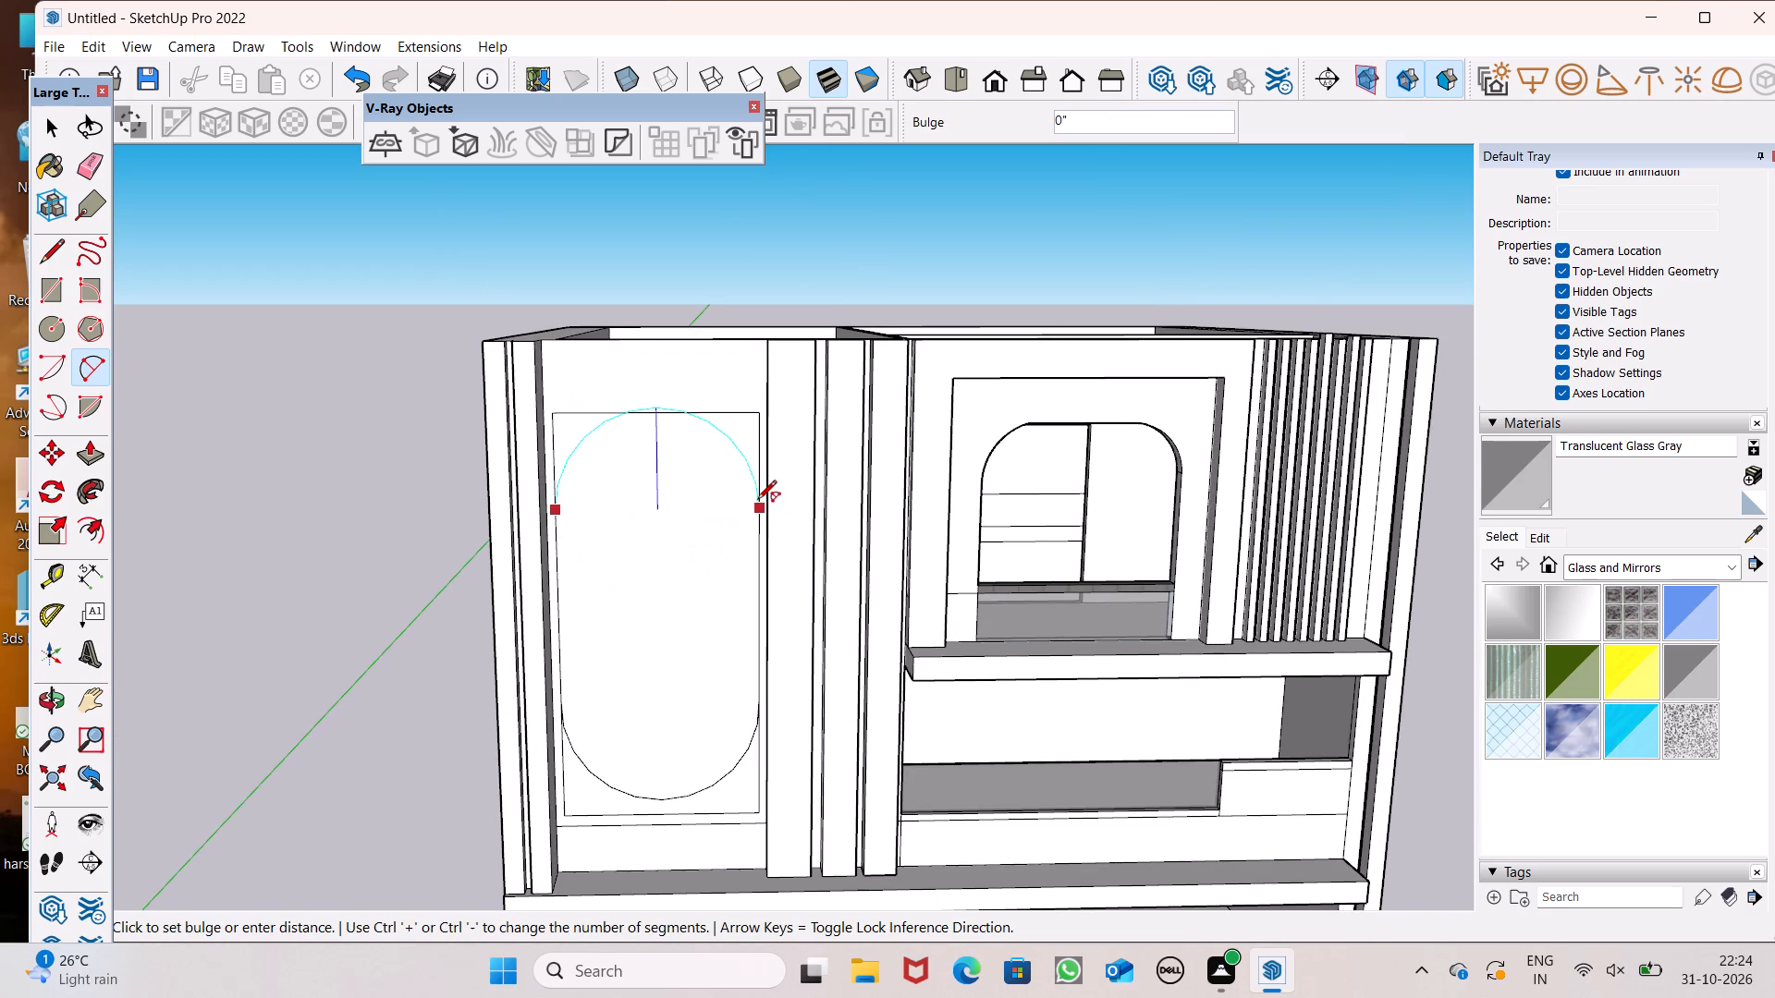
pyautogui.click(732, 421)
pyautogui.press('space')
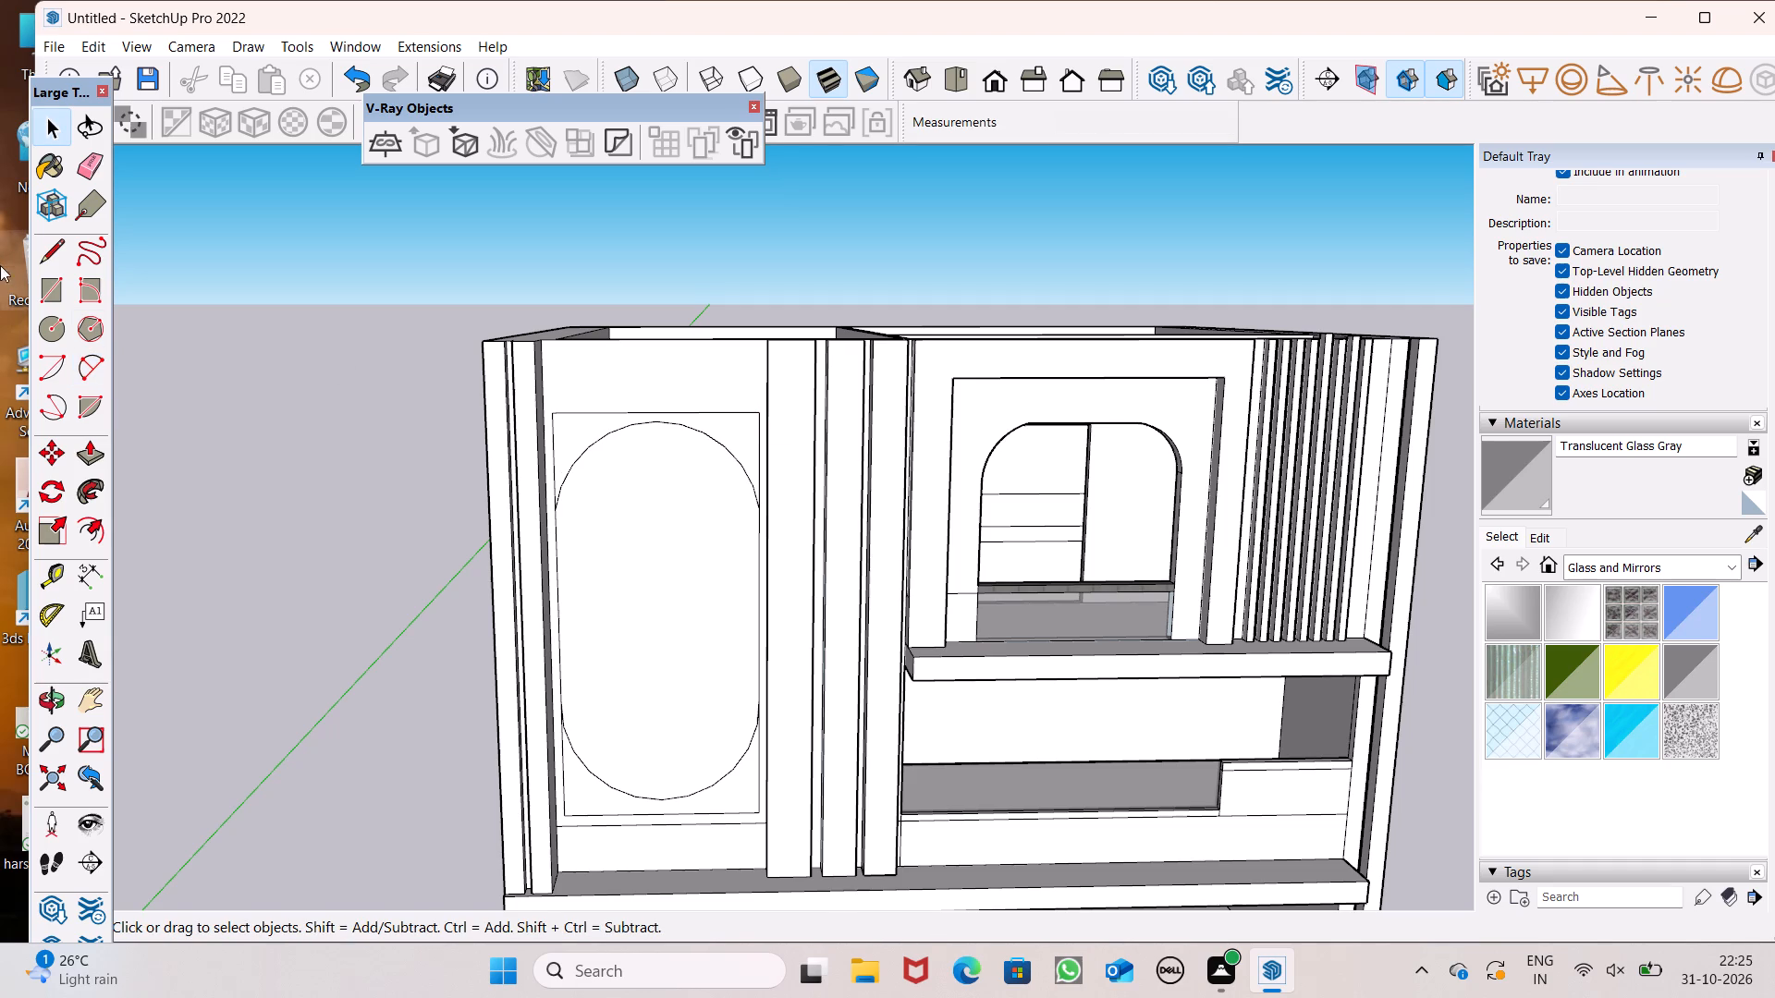
# Erase the rectangle's top and bottom edges and the side-edge ends outside both arcs, leaving a capsule-shaped outline.
pyautogui.click(99, 162)
pyautogui.scroll(3, 511, 362)
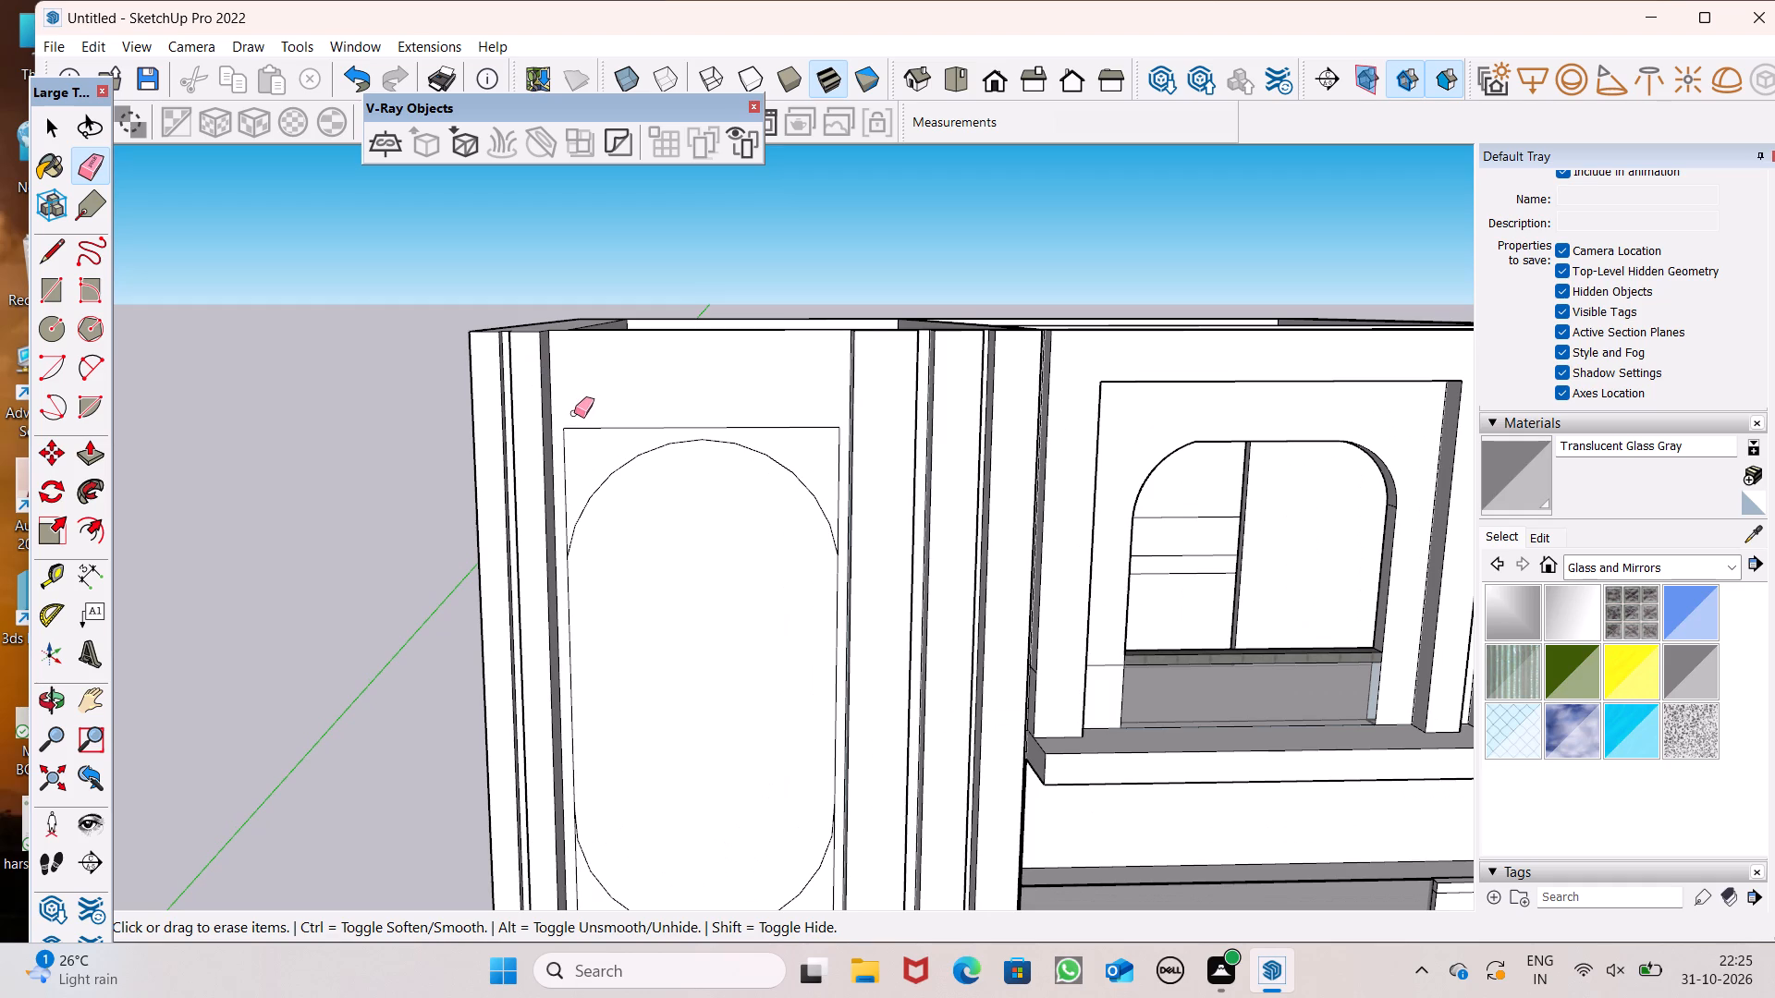
pyautogui.moveTo(576, 416); pyautogui.dragTo(562, 472)
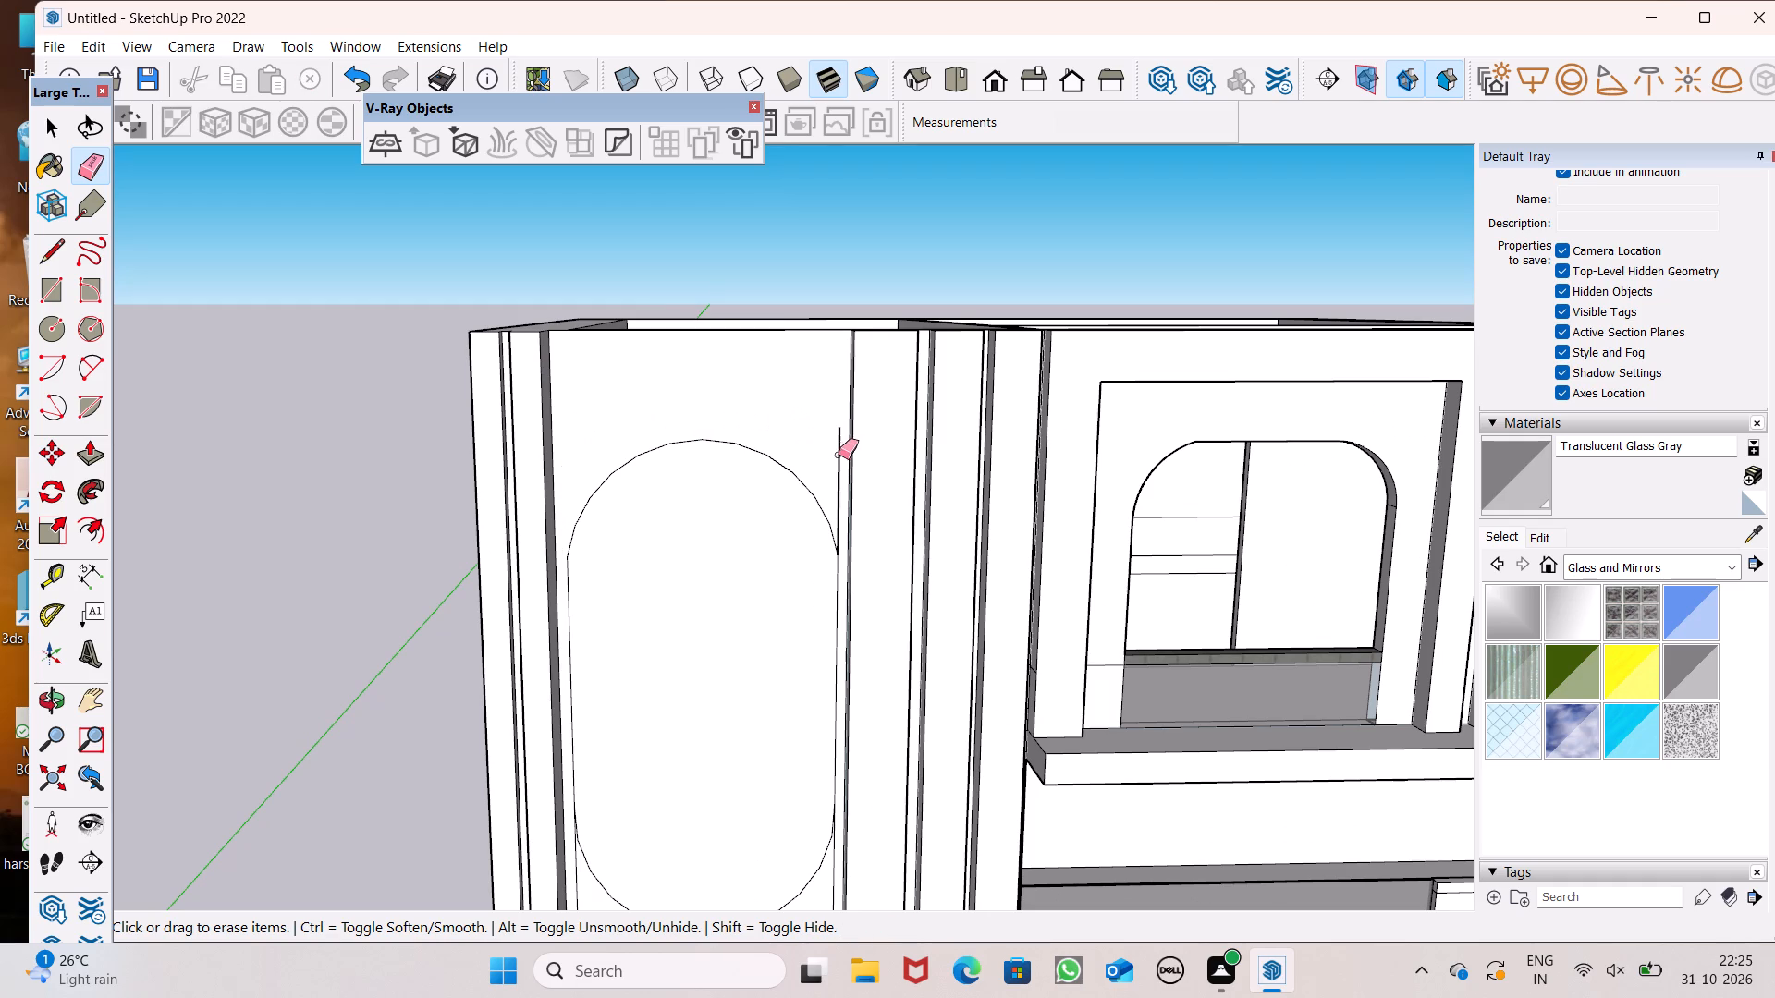
pyautogui.moveTo(839, 455); pyautogui.dragTo(826, 448)
pyautogui.scroll(-3, 777, 389)
pyautogui.scroll(-4, 747, 586)
pyautogui.scroll(6, 722, 737)
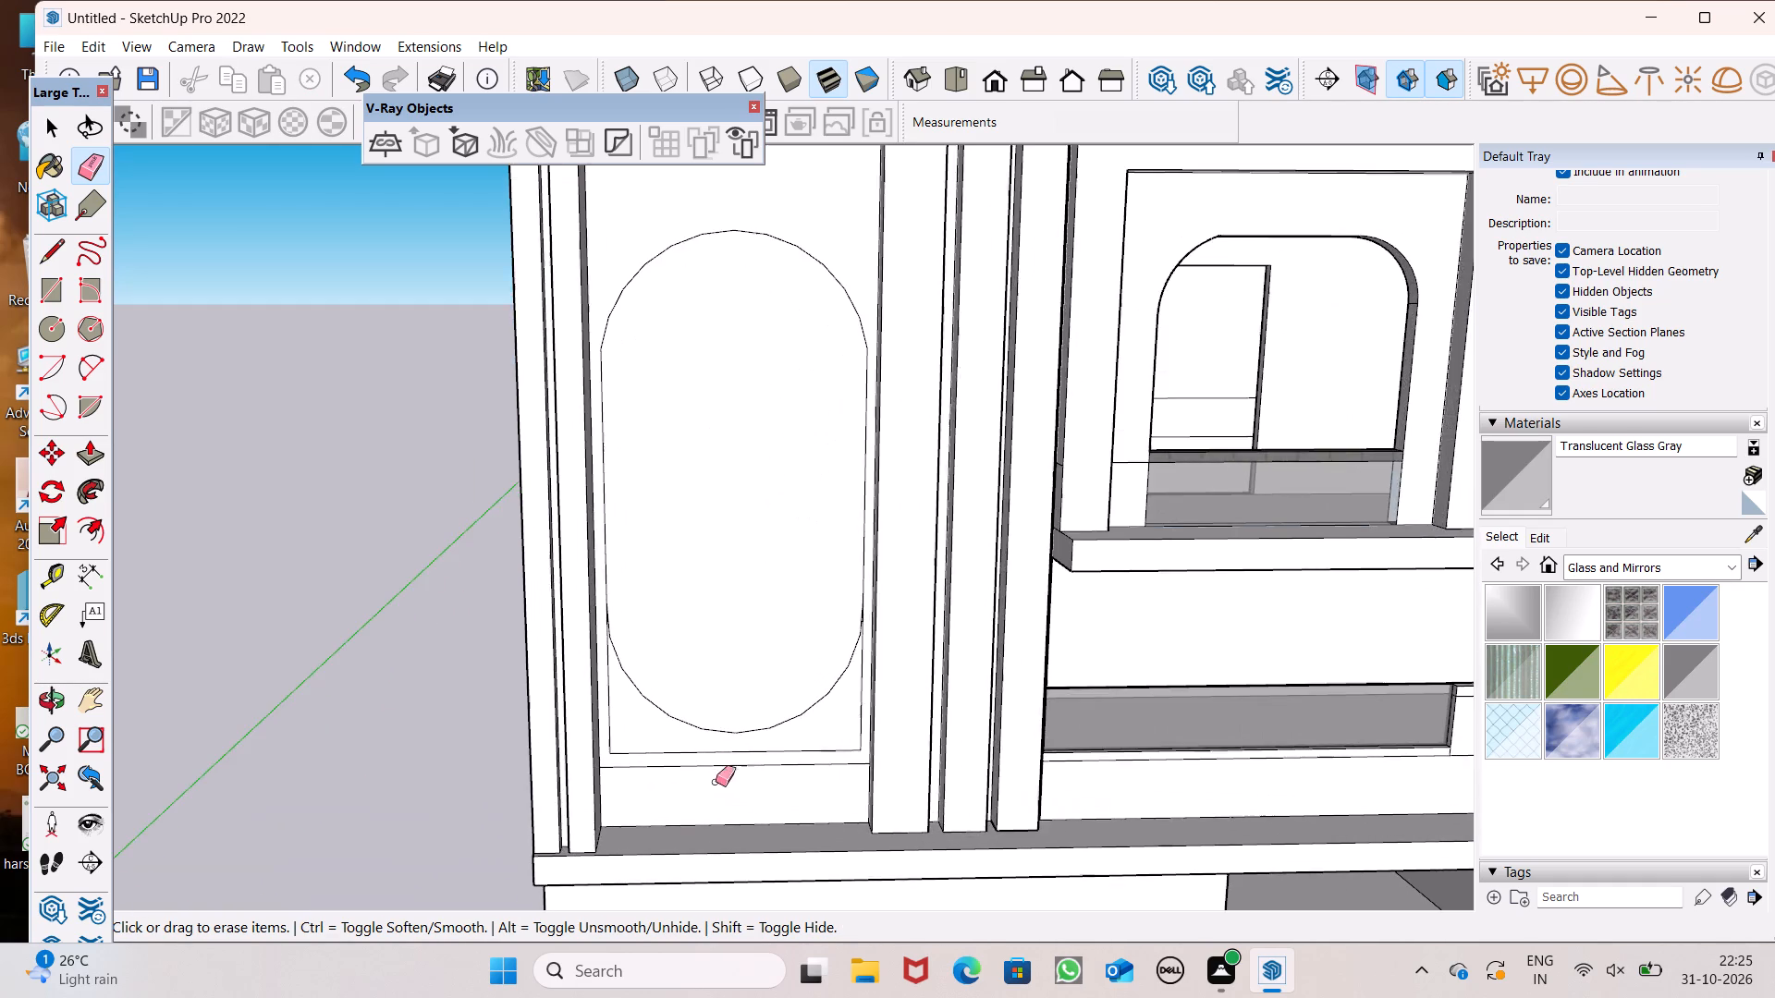
pyautogui.scroll(6, 638, 760)
pyautogui.moveTo(594, 743); pyautogui.dragTo(585, 730)
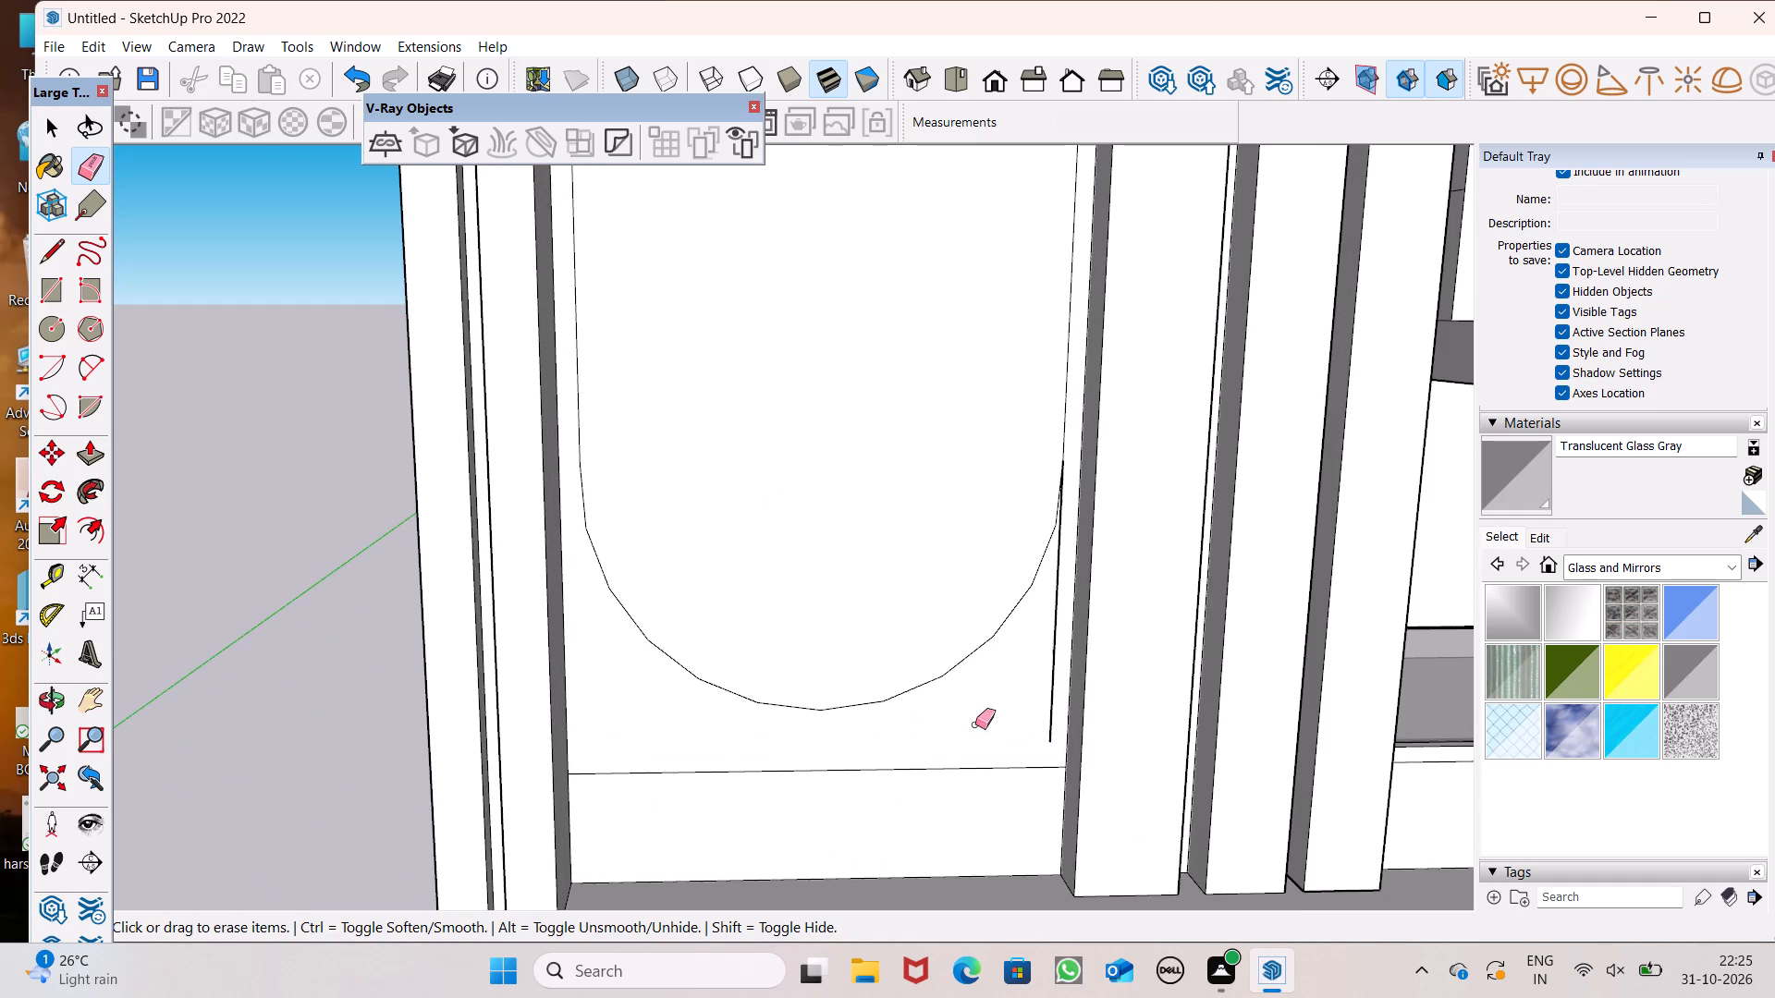
pyautogui.moveTo(1052, 695); pyautogui.dragTo(1039, 683)
pyautogui.scroll(-11, 939, 703)
pyautogui.moveTo(924, 641); pyautogui.dragTo(870, 639, button='middle')
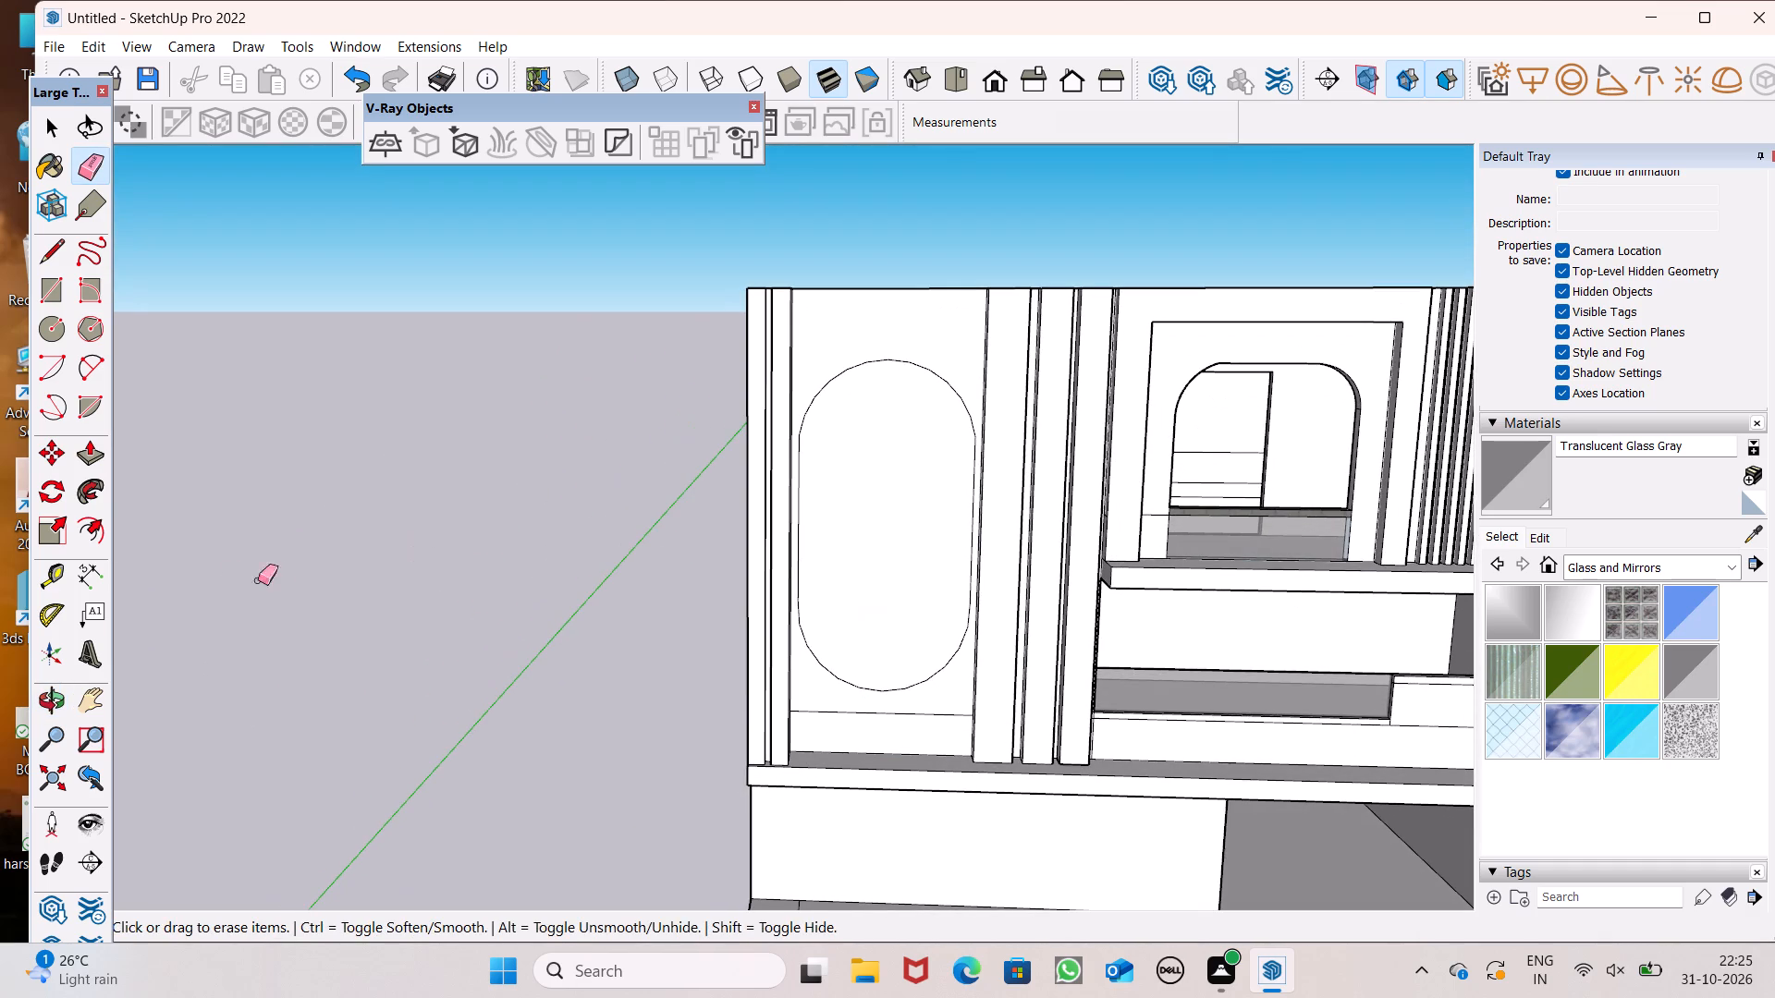
# Offset the capsule outline slightly inward to form a narrow frame border on the front wall.
pyautogui.click(92, 530)
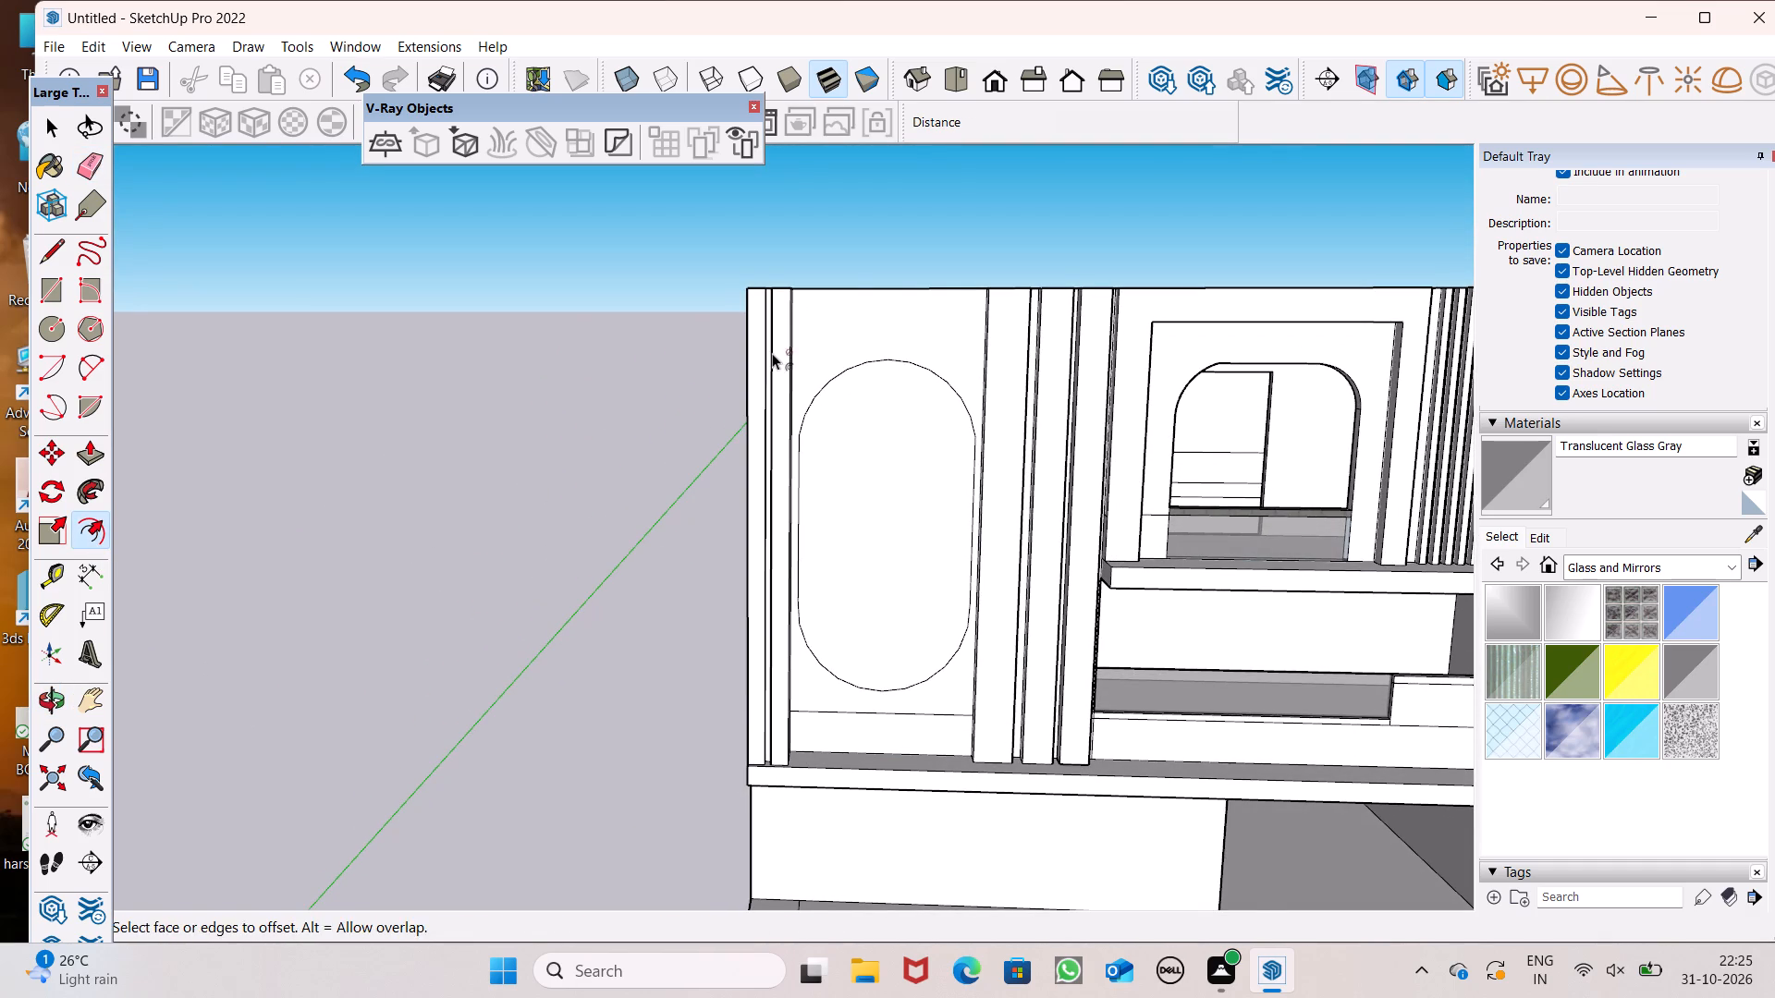
pyautogui.scroll(5, 861, 303)
pyautogui.moveTo(890, 401); pyautogui.dragTo(894, 383)
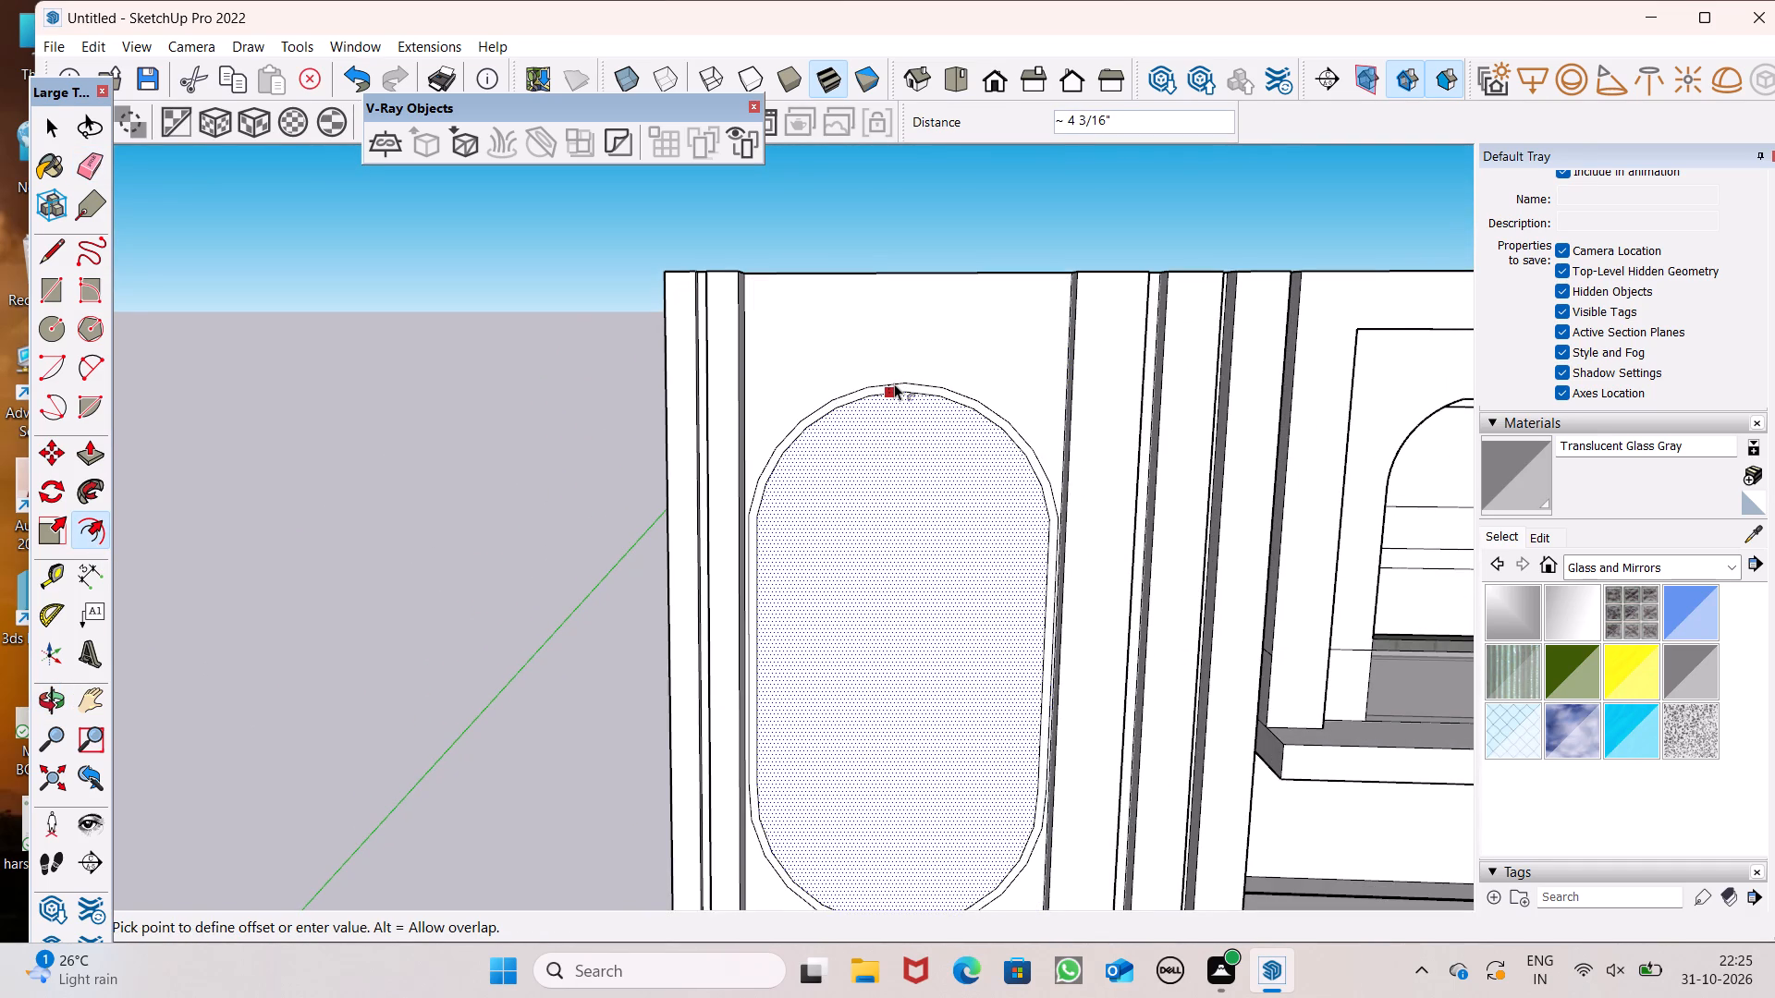
pyautogui.moveTo(894, 383); pyautogui.dragTo(902, 407)
pyautogui.press('space')
pyautogui.click(470, 306)
pyautogui.scroll(-5, 498, 308)
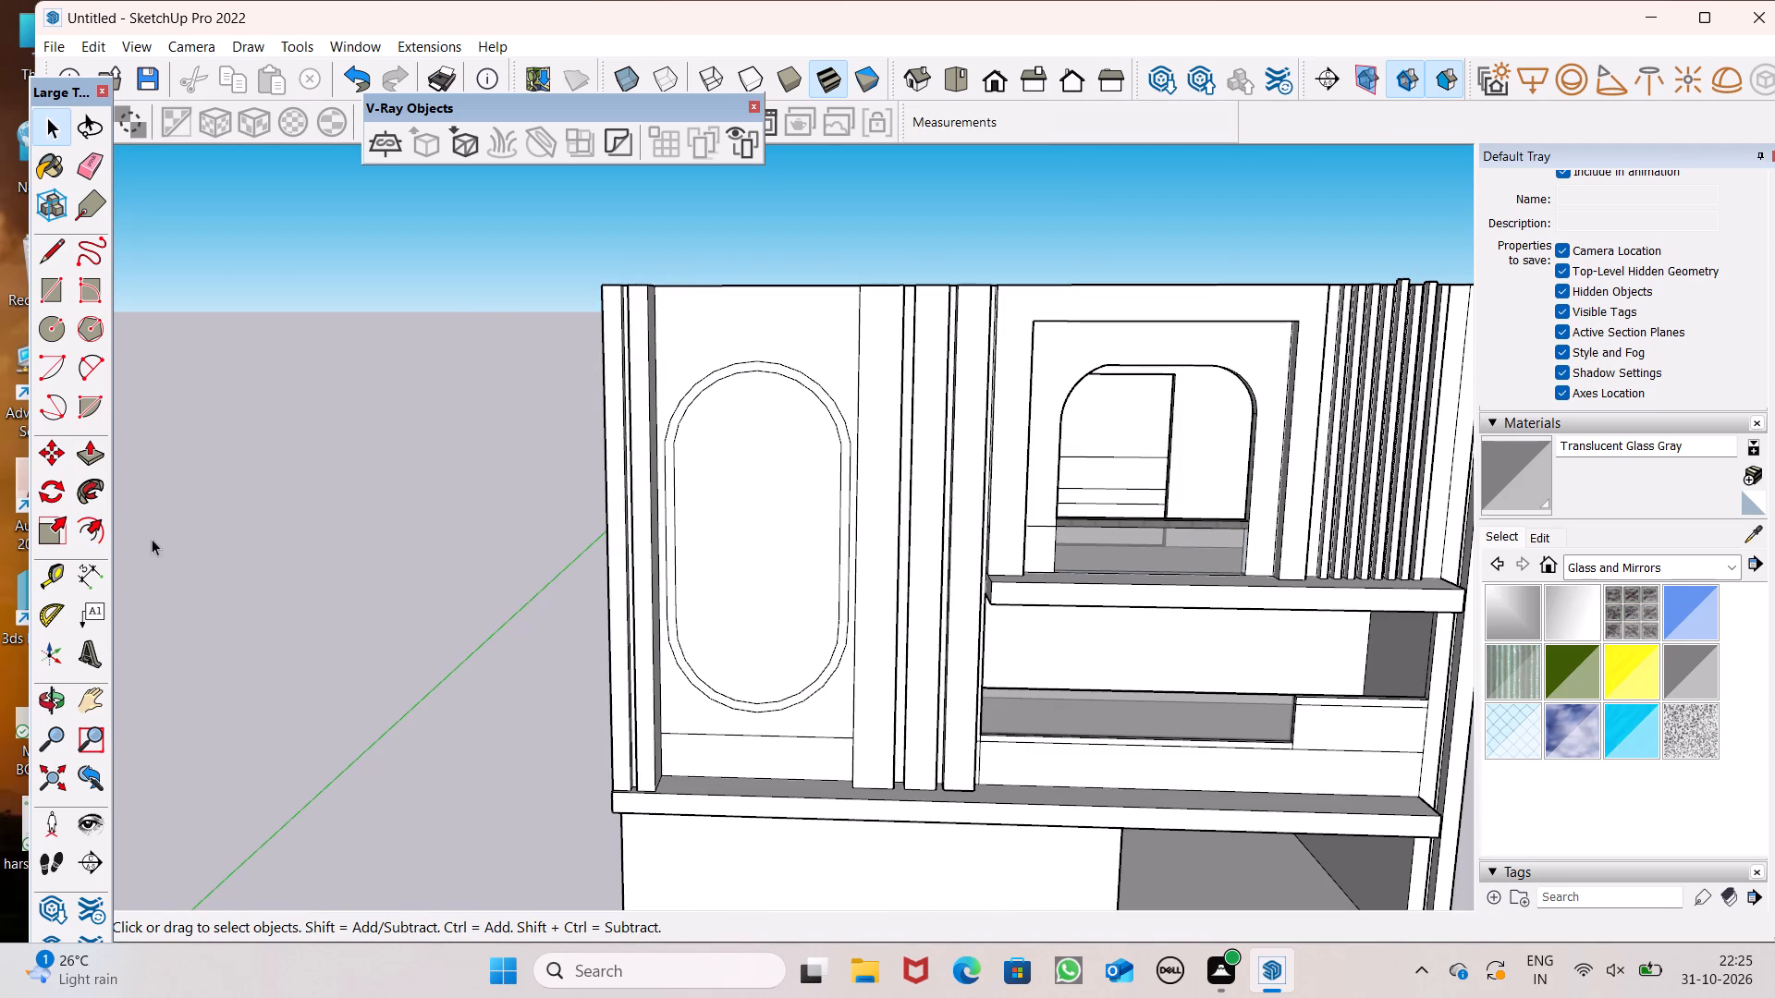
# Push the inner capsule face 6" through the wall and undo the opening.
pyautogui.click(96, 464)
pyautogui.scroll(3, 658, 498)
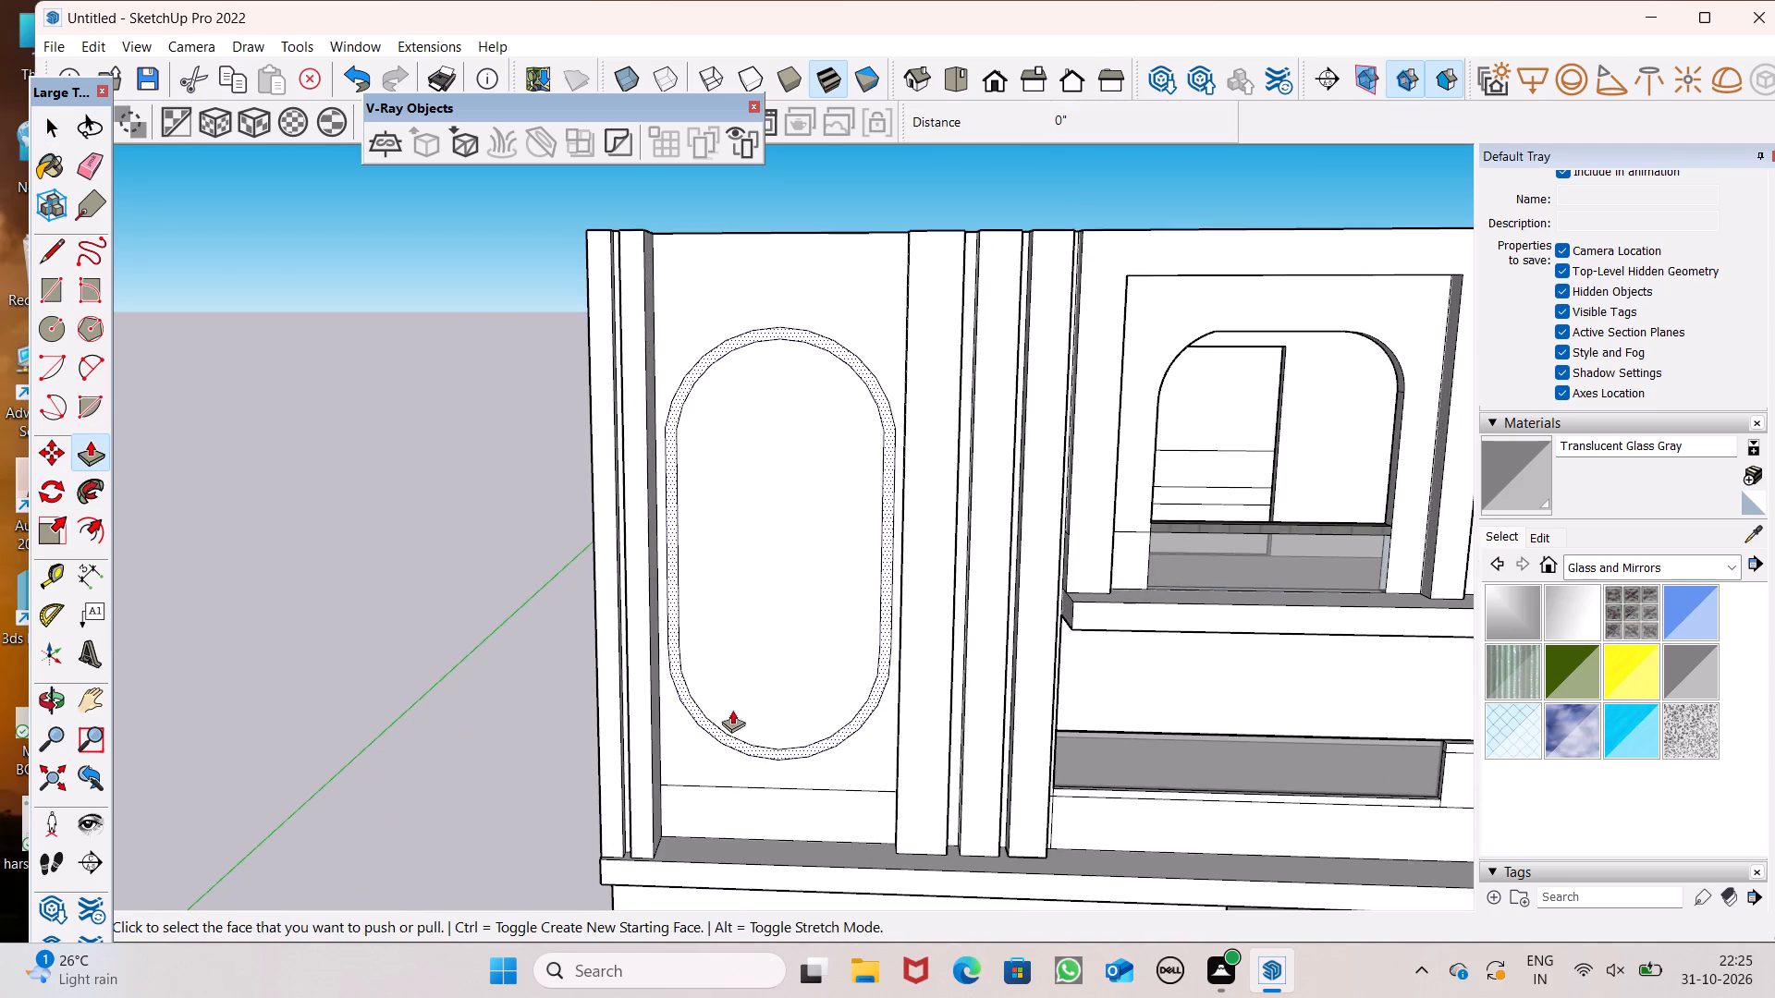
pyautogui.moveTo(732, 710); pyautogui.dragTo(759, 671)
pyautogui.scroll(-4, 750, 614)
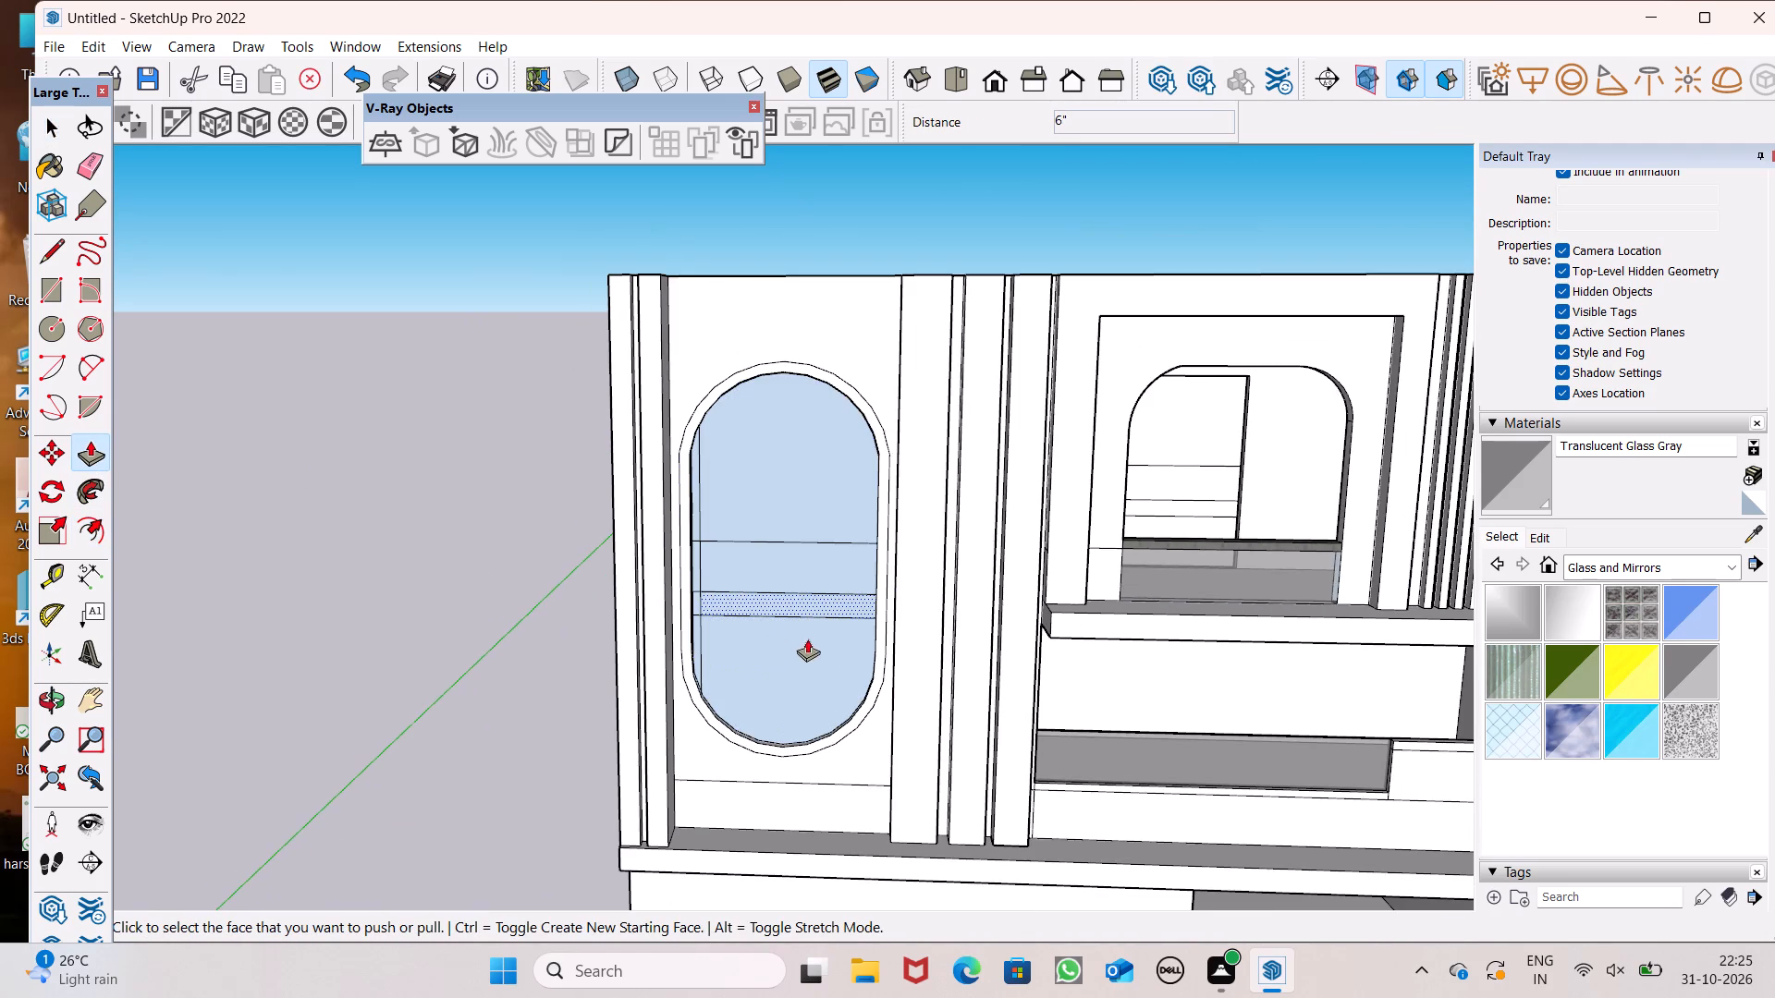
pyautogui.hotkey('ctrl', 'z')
# Erase the horizontal lines across the inner side of the front wall behind the capsule outline.
pyautogui.scroll(-6, 784, 414)
pyautogui.moveTo(814, 469); pyautogui.dragTo(11, 821, button='middle')
pyautogui.scroll(1, 797, 558)
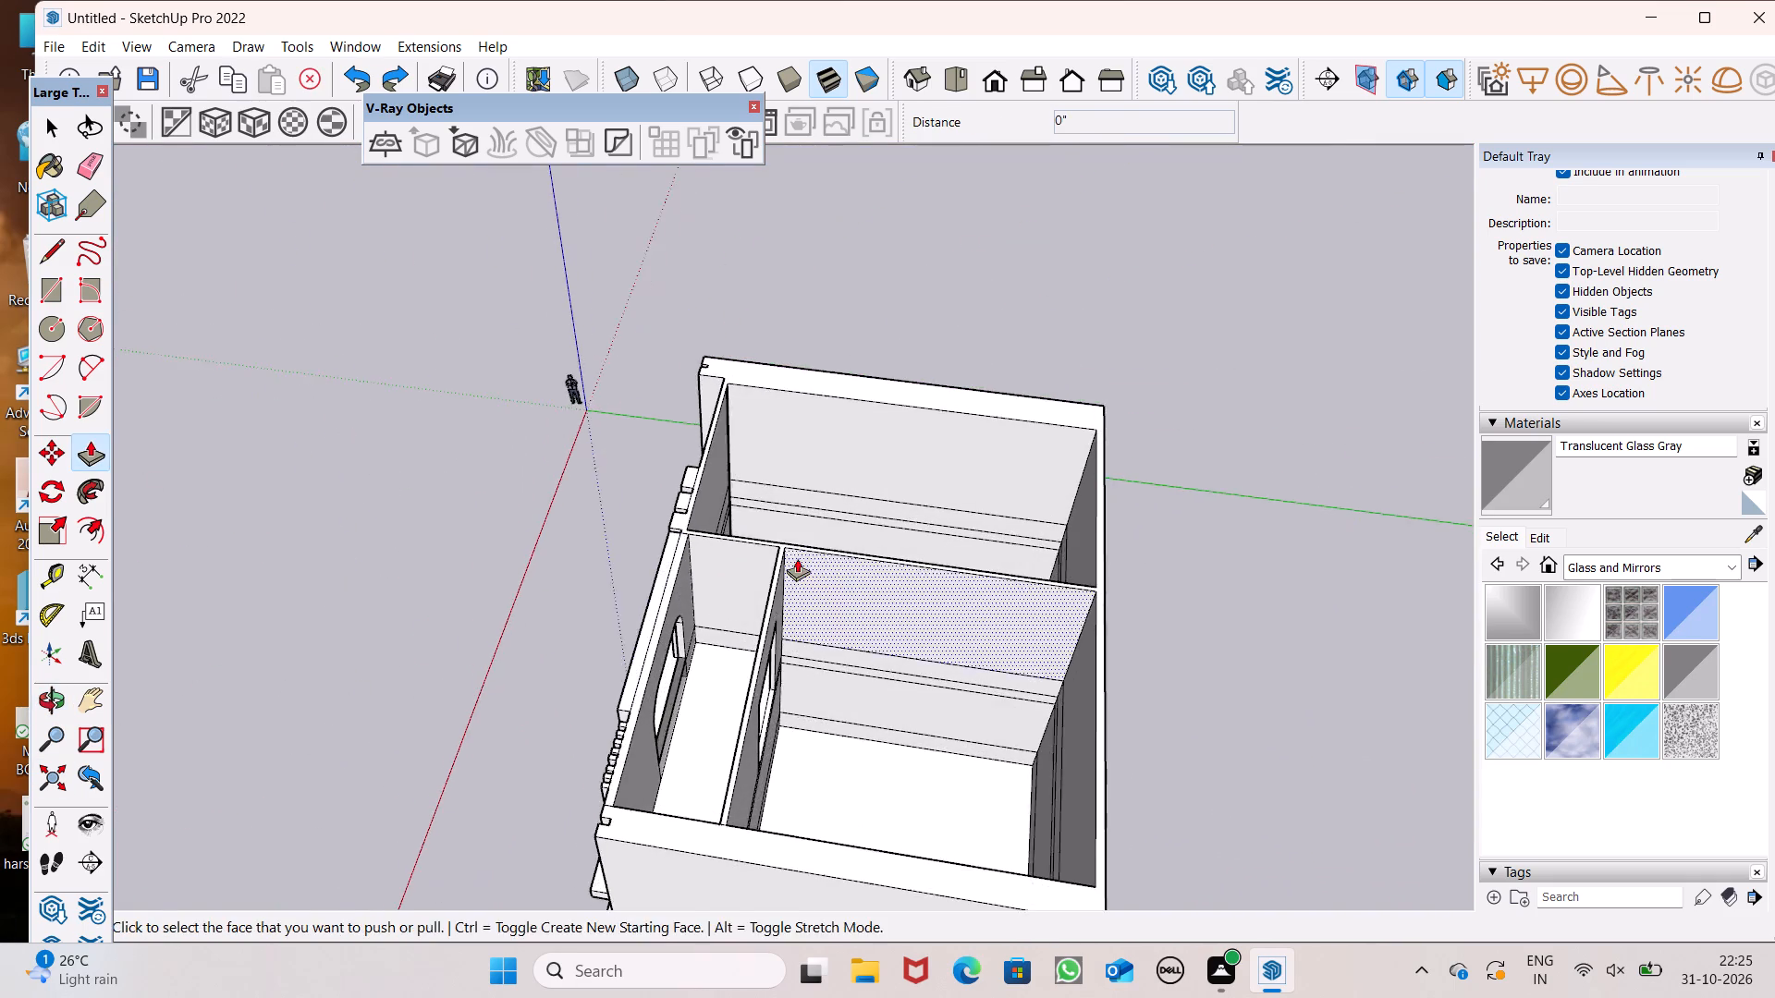
pyautogui.moveTo(797, 558); pyautogui.dragTo(127, 567, button='middle')
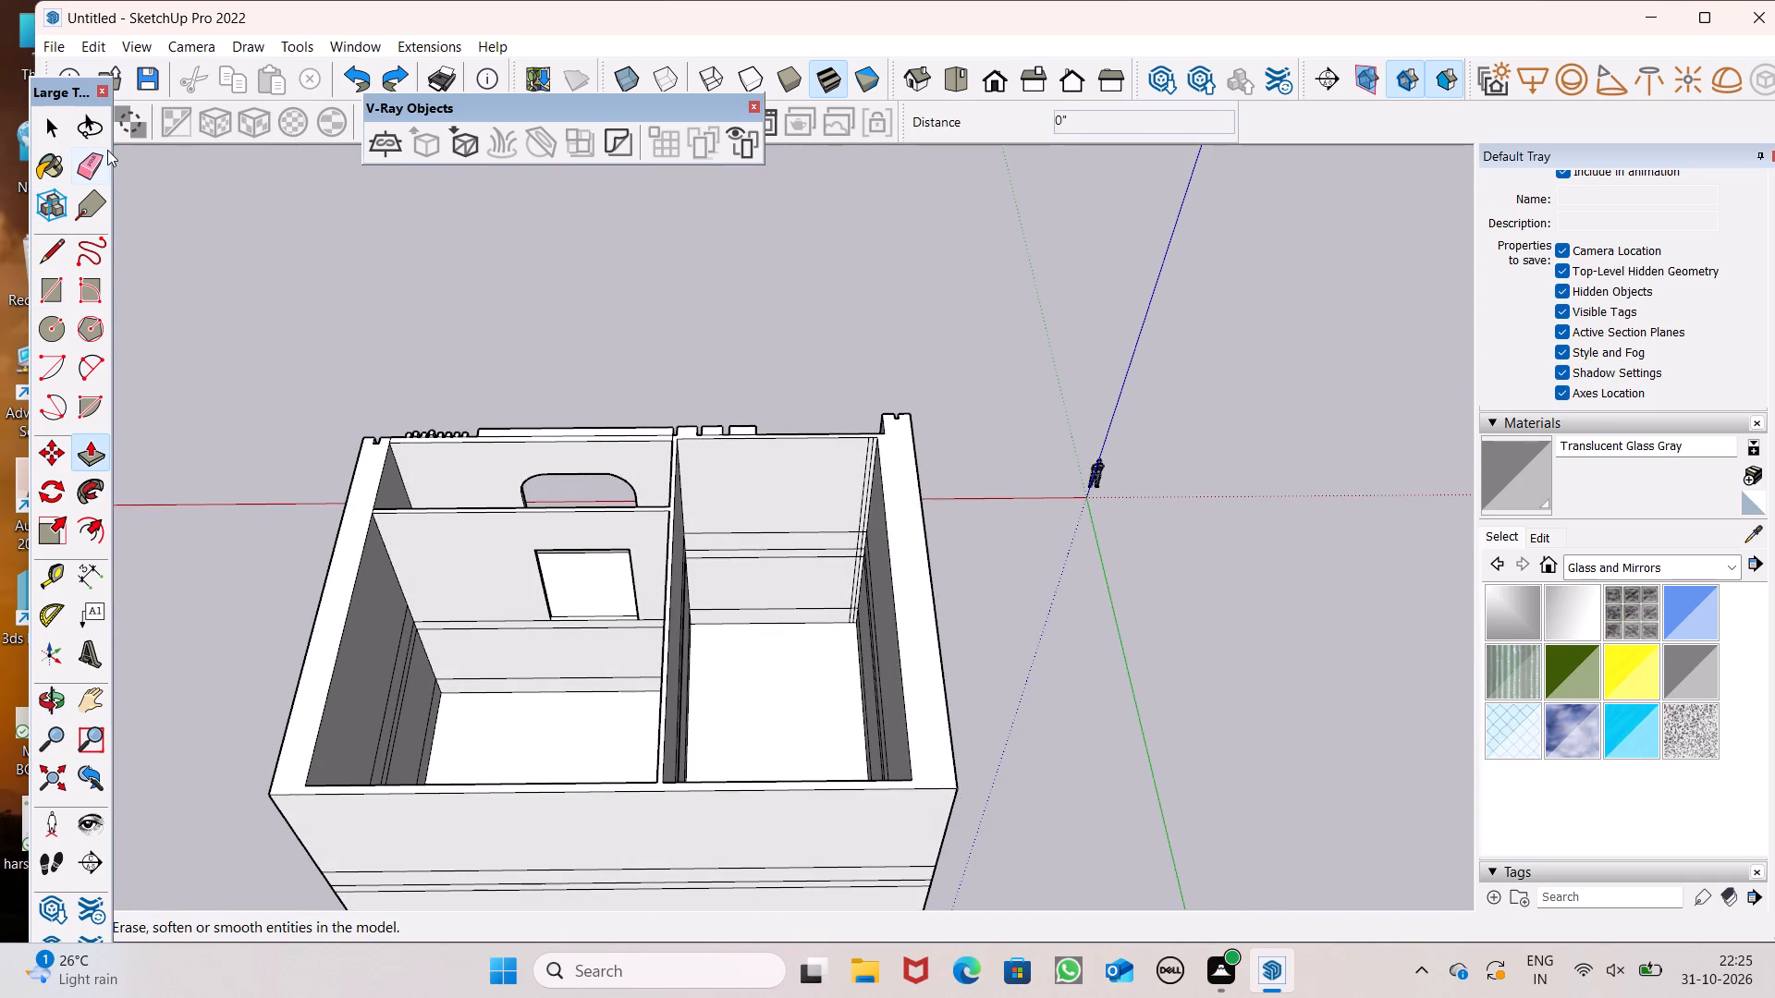
pyautogui.click(82, 166)
pyautogui.scroll(3, 866, 542)
pyautogui.moveTo(761, 512); pyautogui.dragTo(768, 588)
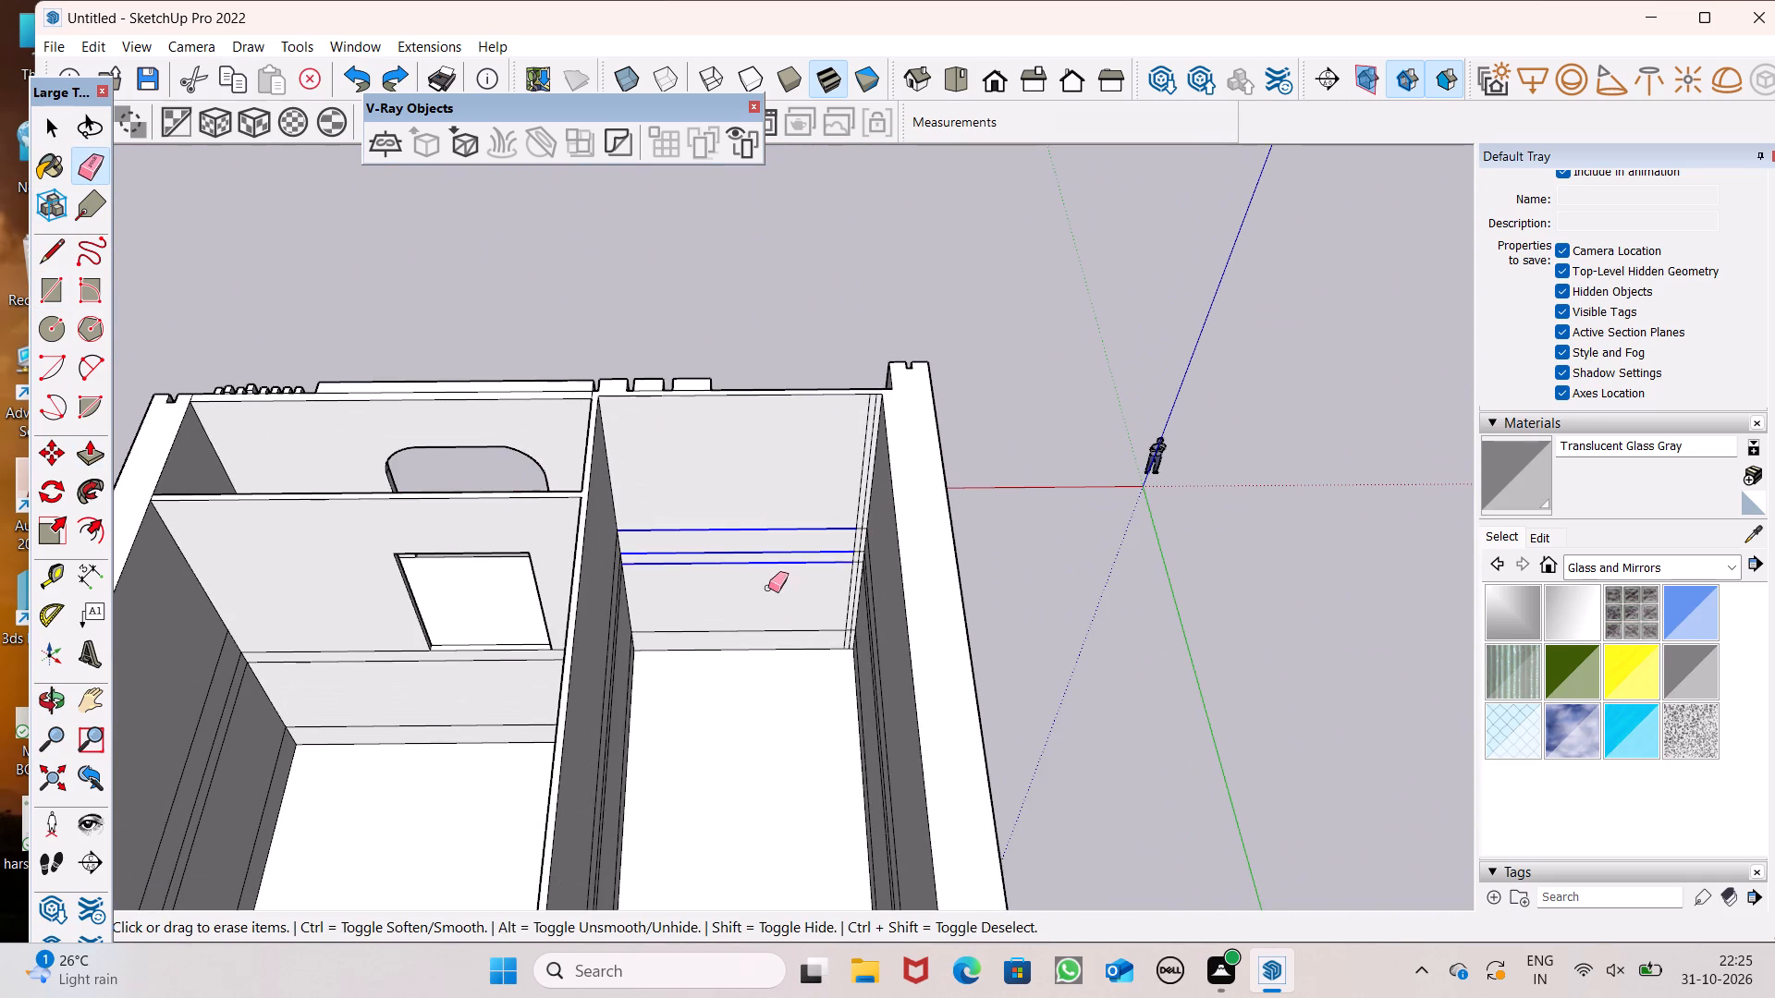
pyautogui.moveTo(768, 588); pyautogui.dragTo(772, 661)
pyautogui.hotkey('ctrl', 'z')
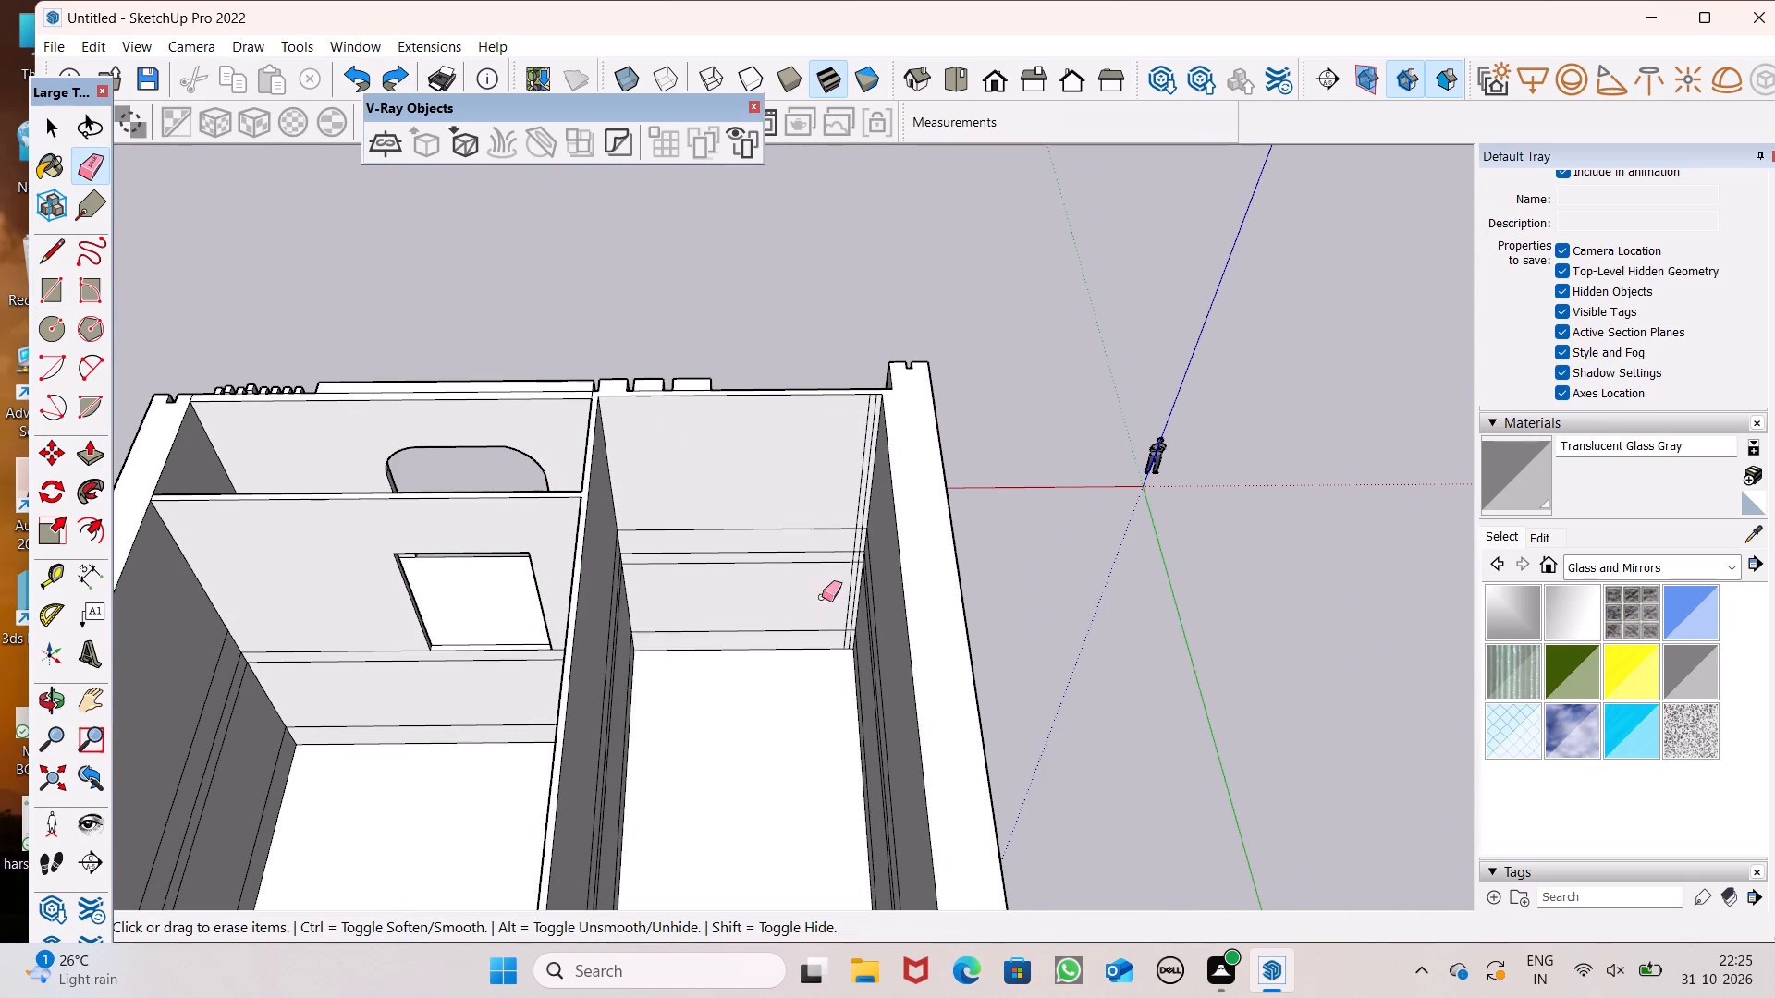
pyautogui.scroll(4, 792, 559)
pyautogui.moveTo(763, 507); pyautogui.dragTo(775, 584)
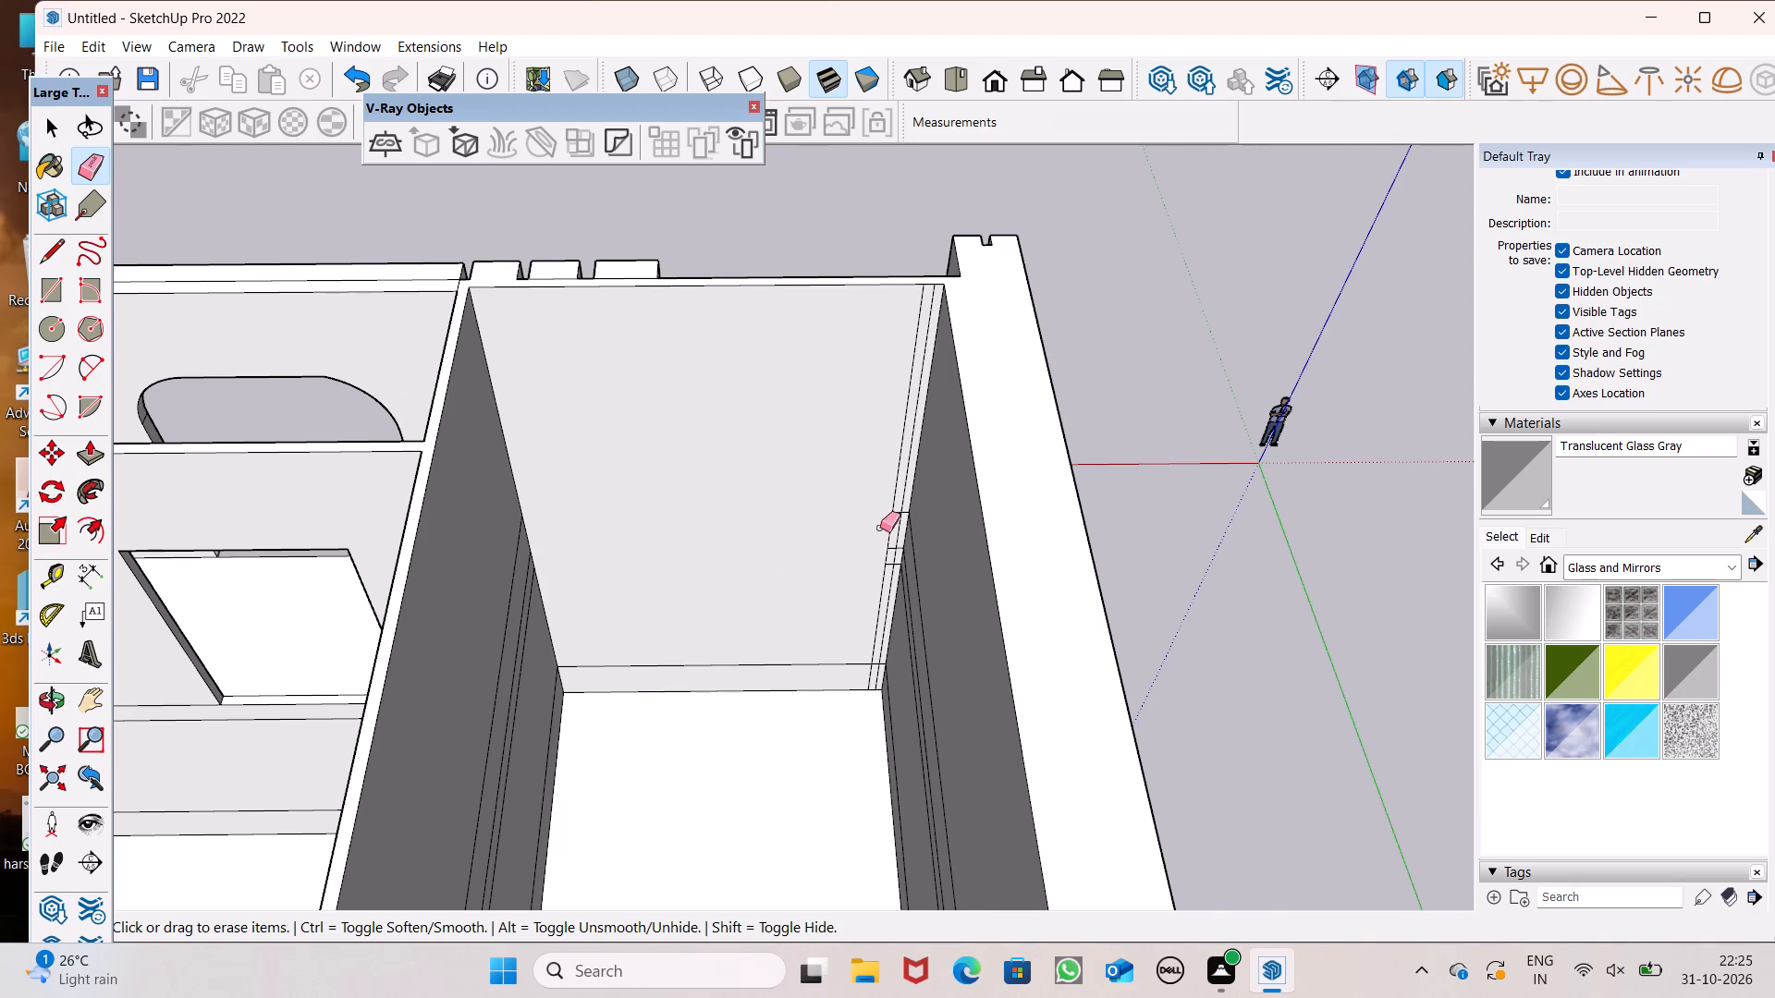
# Erase the leftover vertical and short horizontal line segments beside the corner on the front wall's inner side.
pyautogui.scroll(7, 883, 525)
pyautogui.moveTo(915, 479); pyautogui.dragTo(906, 509)
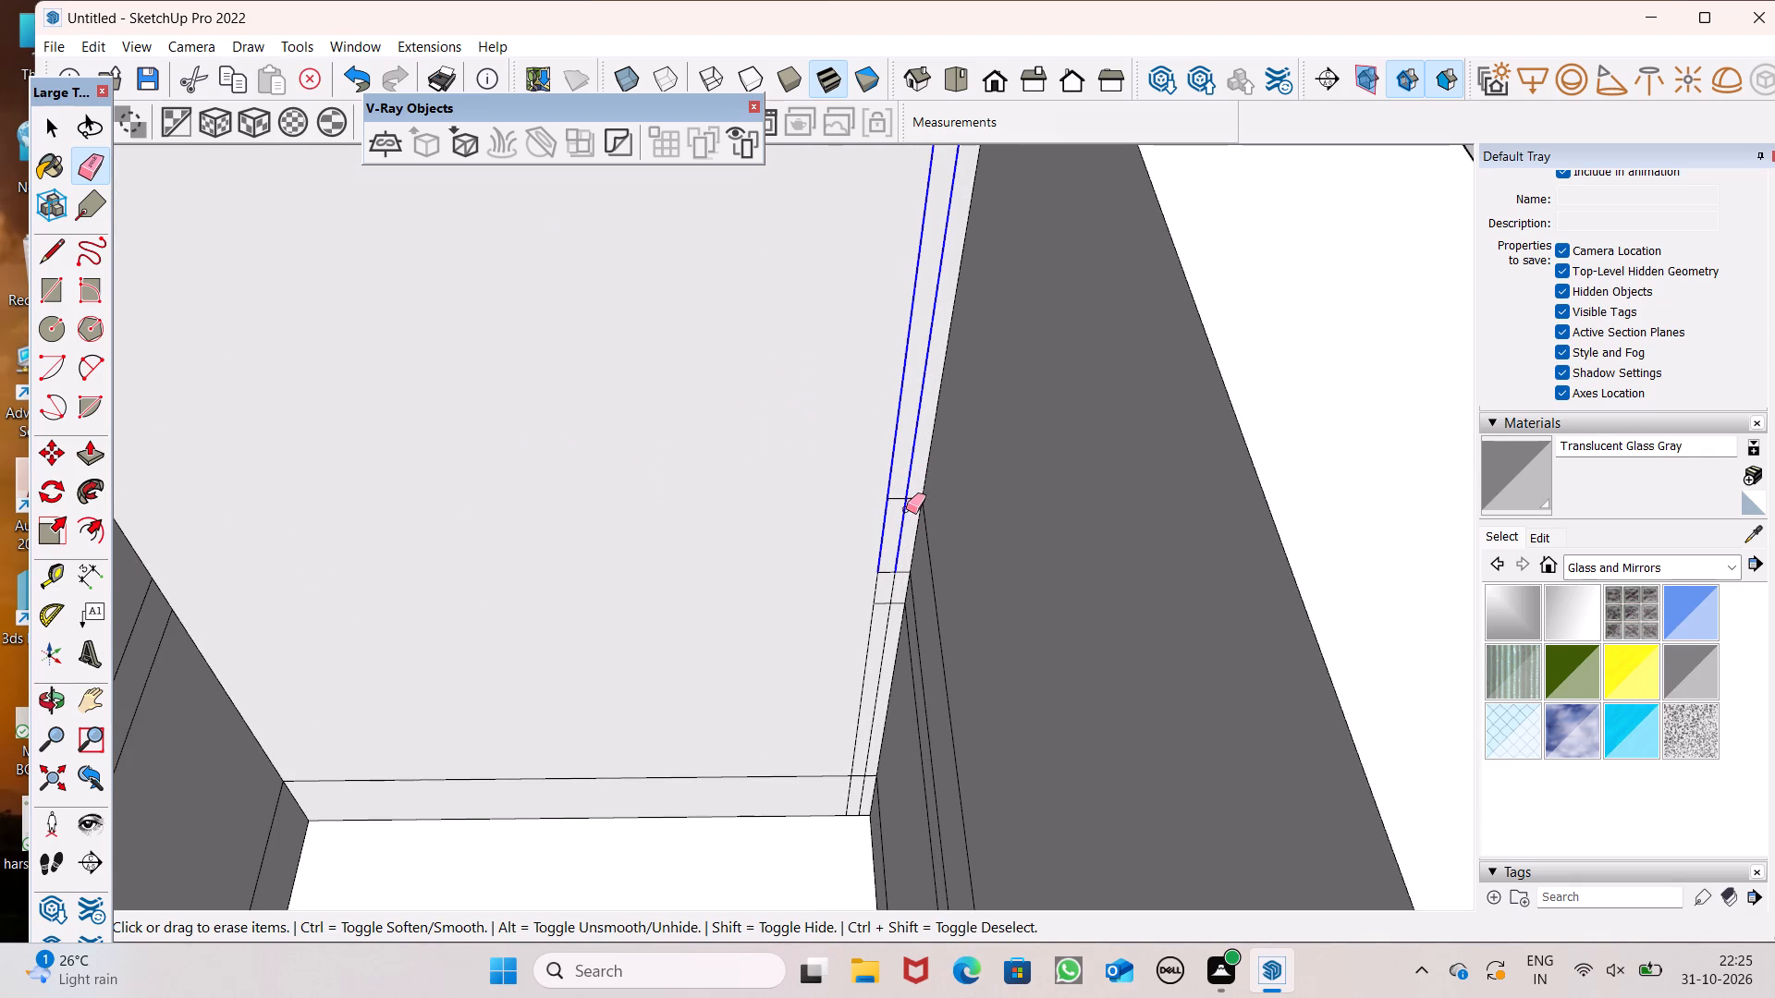
pyautogui.moveTo(906, 509); pyautogui.dragTo(884, 605)
pyautogui.moveTo(884, 605); pyautogui.dragTo(895, 597)
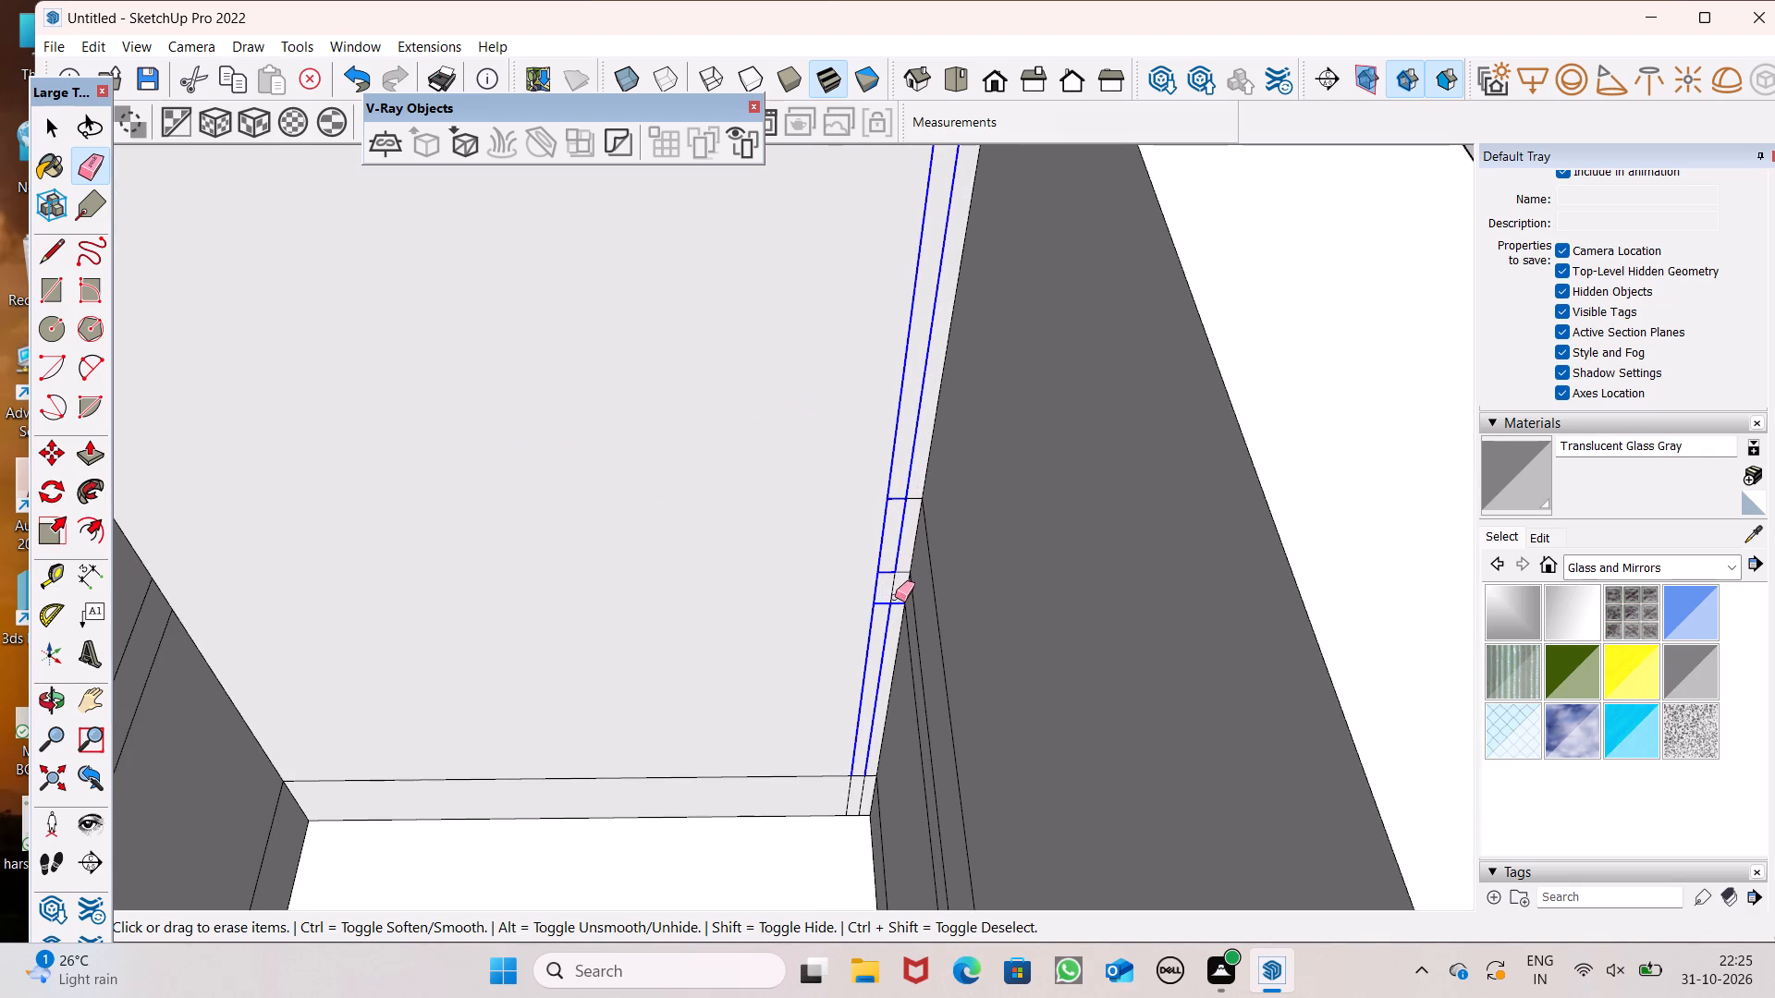
pyautogui.moveTo(895, 597); pyautogui.dragTo(900, 560)
pyautogui.moveTo(907, 495); pyautogui.dragTo(901, 505)
# Erase the line above the floor and its small vertical segments on the front wall's inner side.
pyautogui.scroll(-4, 873, 425)
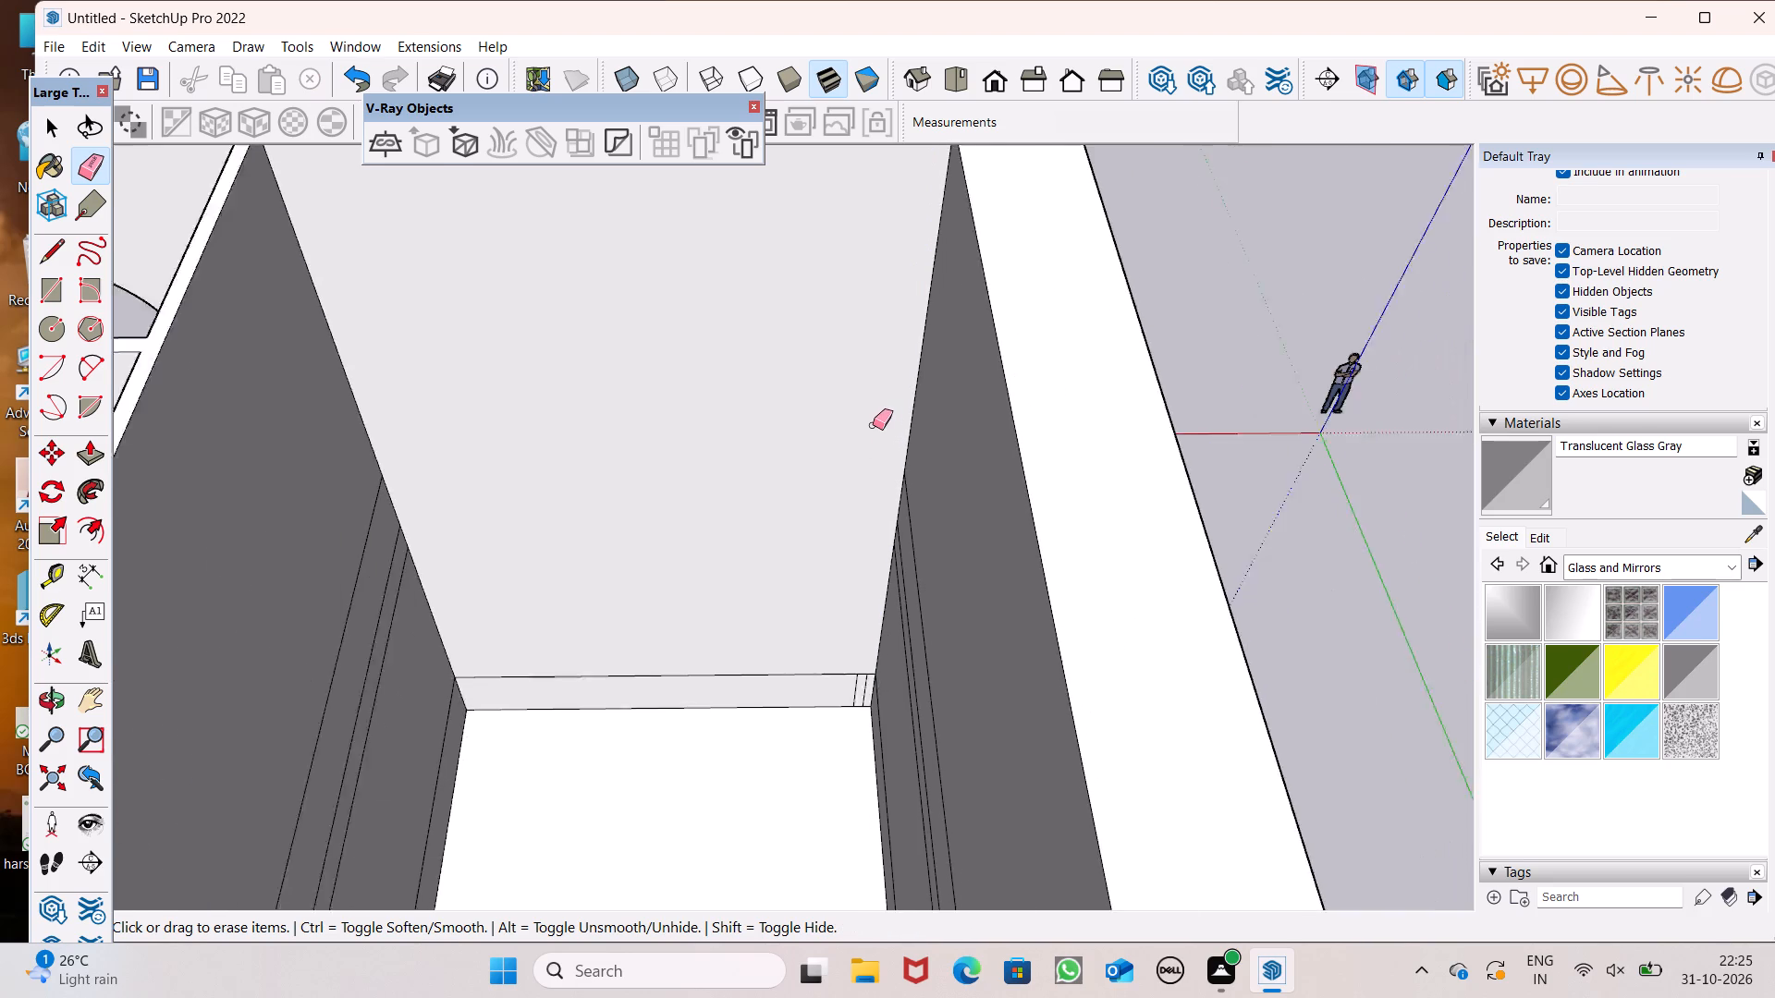
pyautogui.scroll(-5, 873, 425)
pyautogui.scroll(7, 770, 652)
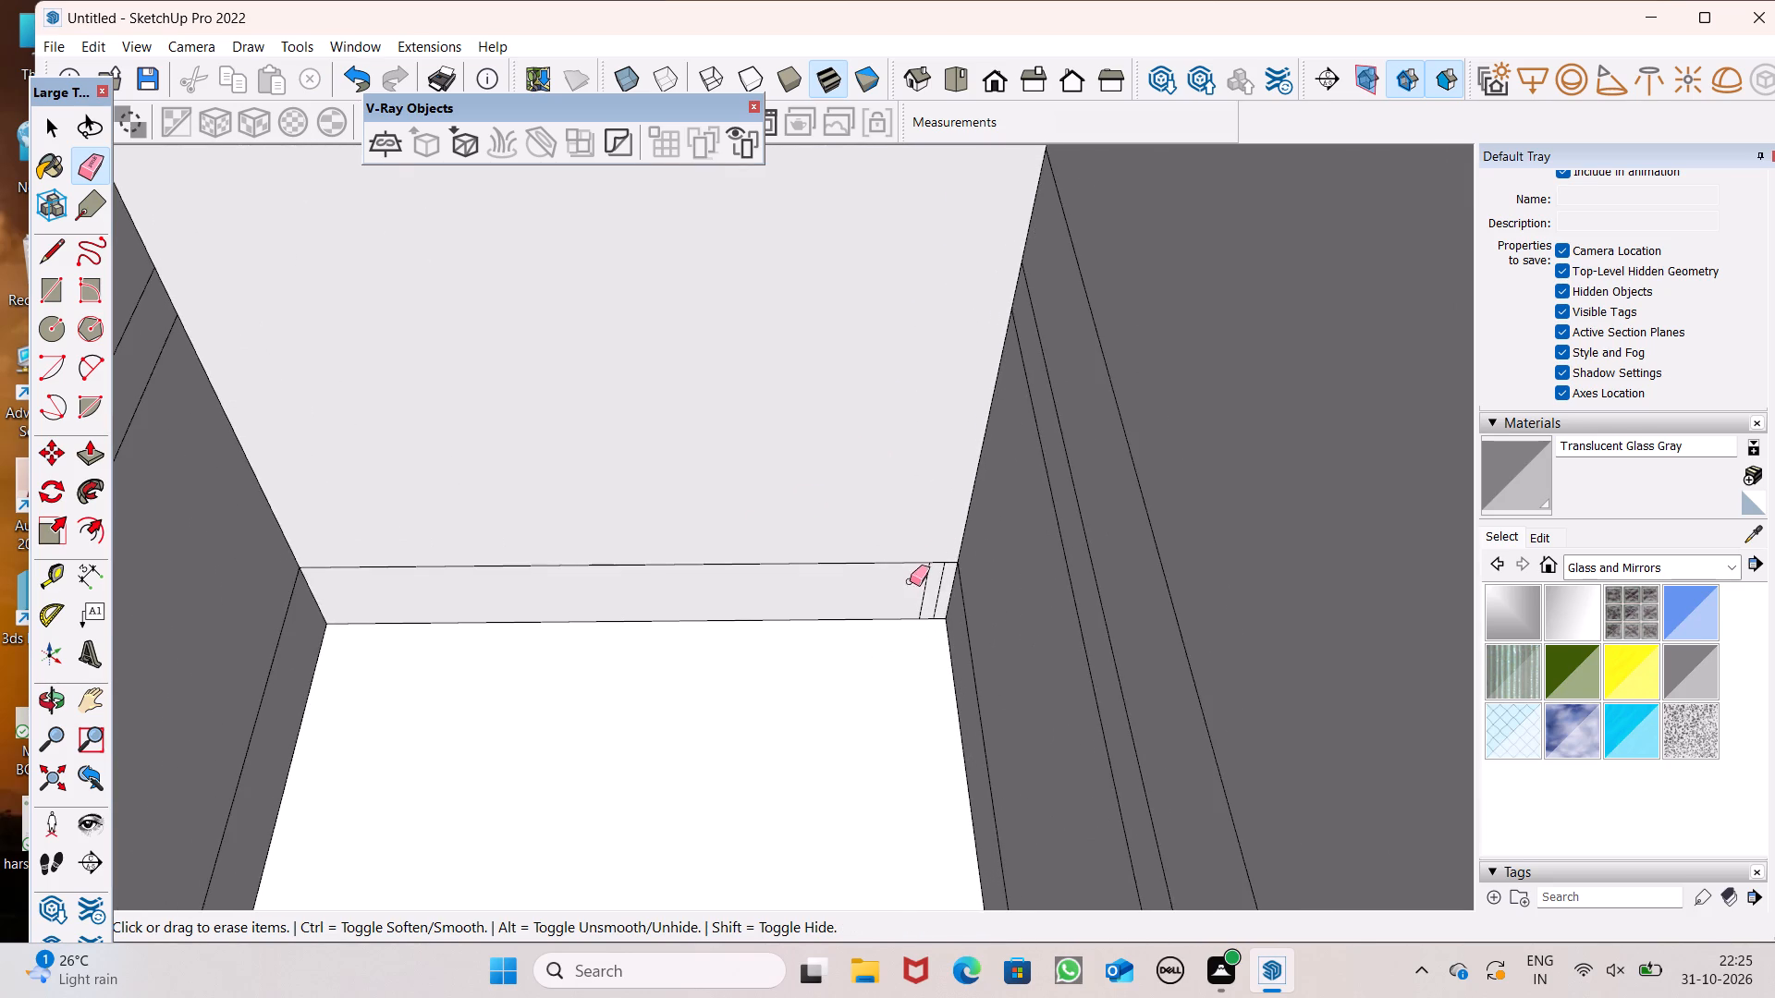
pyautogui.scroll(7, 928, 561)
pyautogui.moveTo(950, 559); pyautogui.dragTo(939, 581)
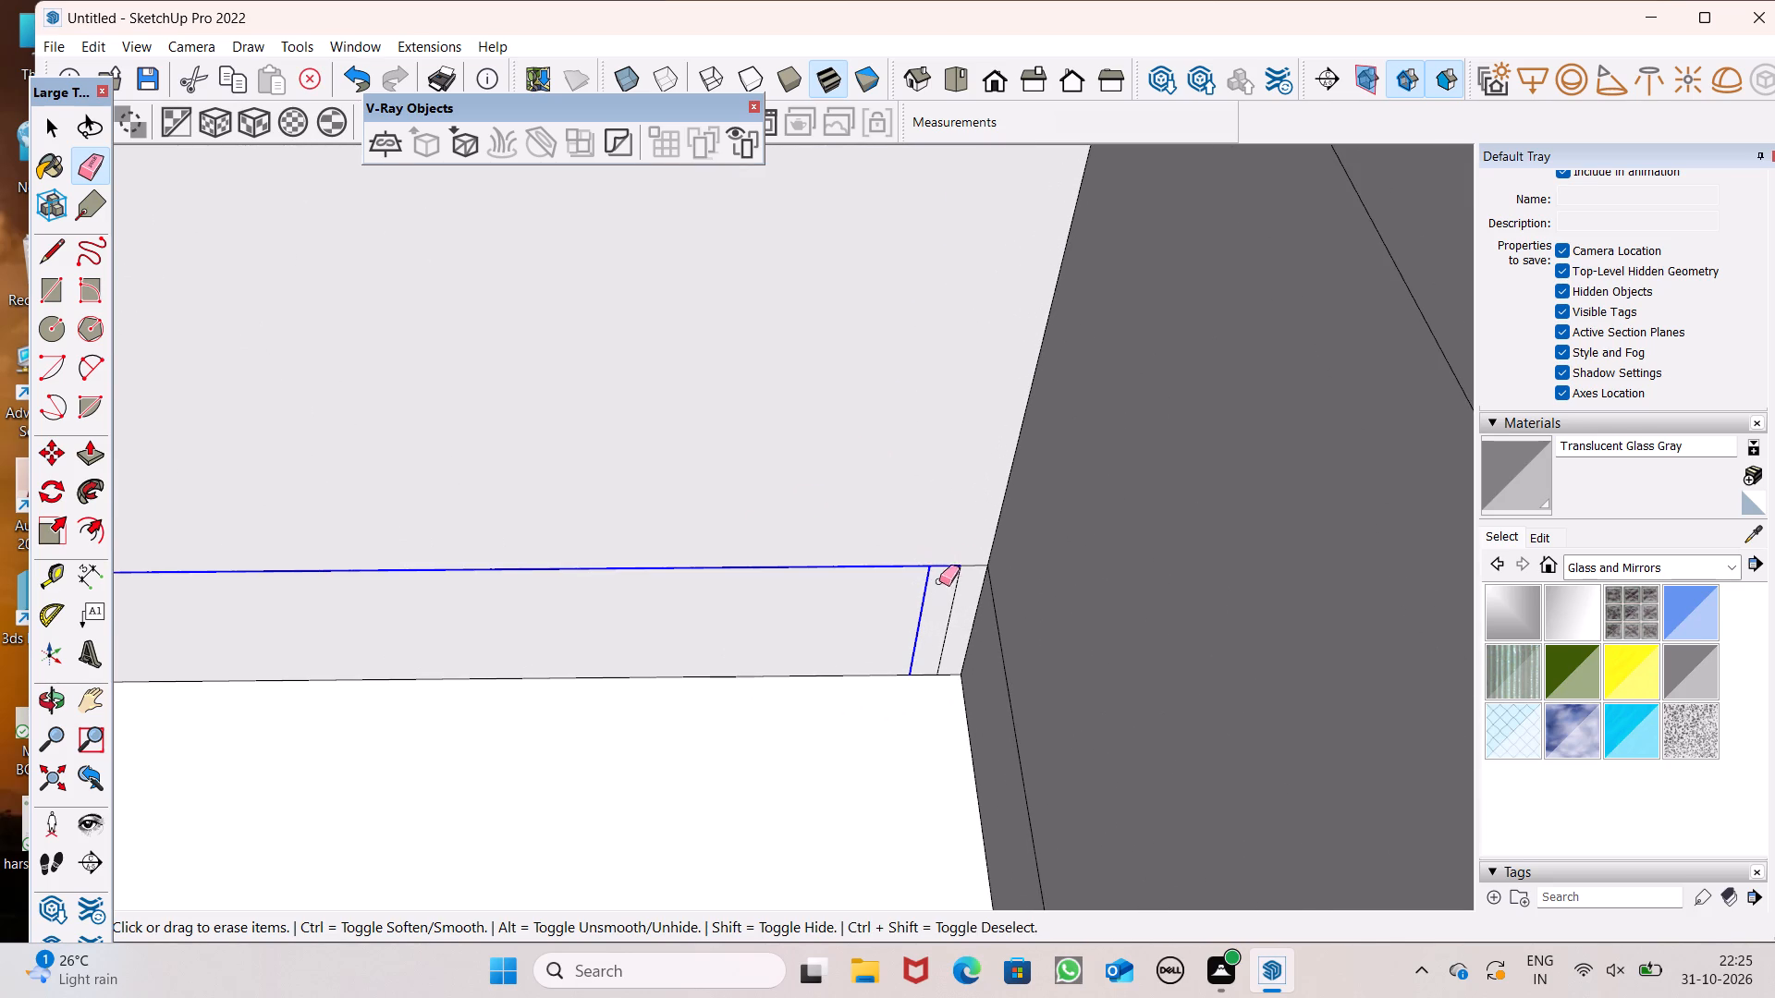
pyautogui.moveTo(939, 581); pyautogui.dragTo(963, 561)
pyautogui.scroll(-7, 845, 516)
pyautogui.scroll(-6, 838, 600)
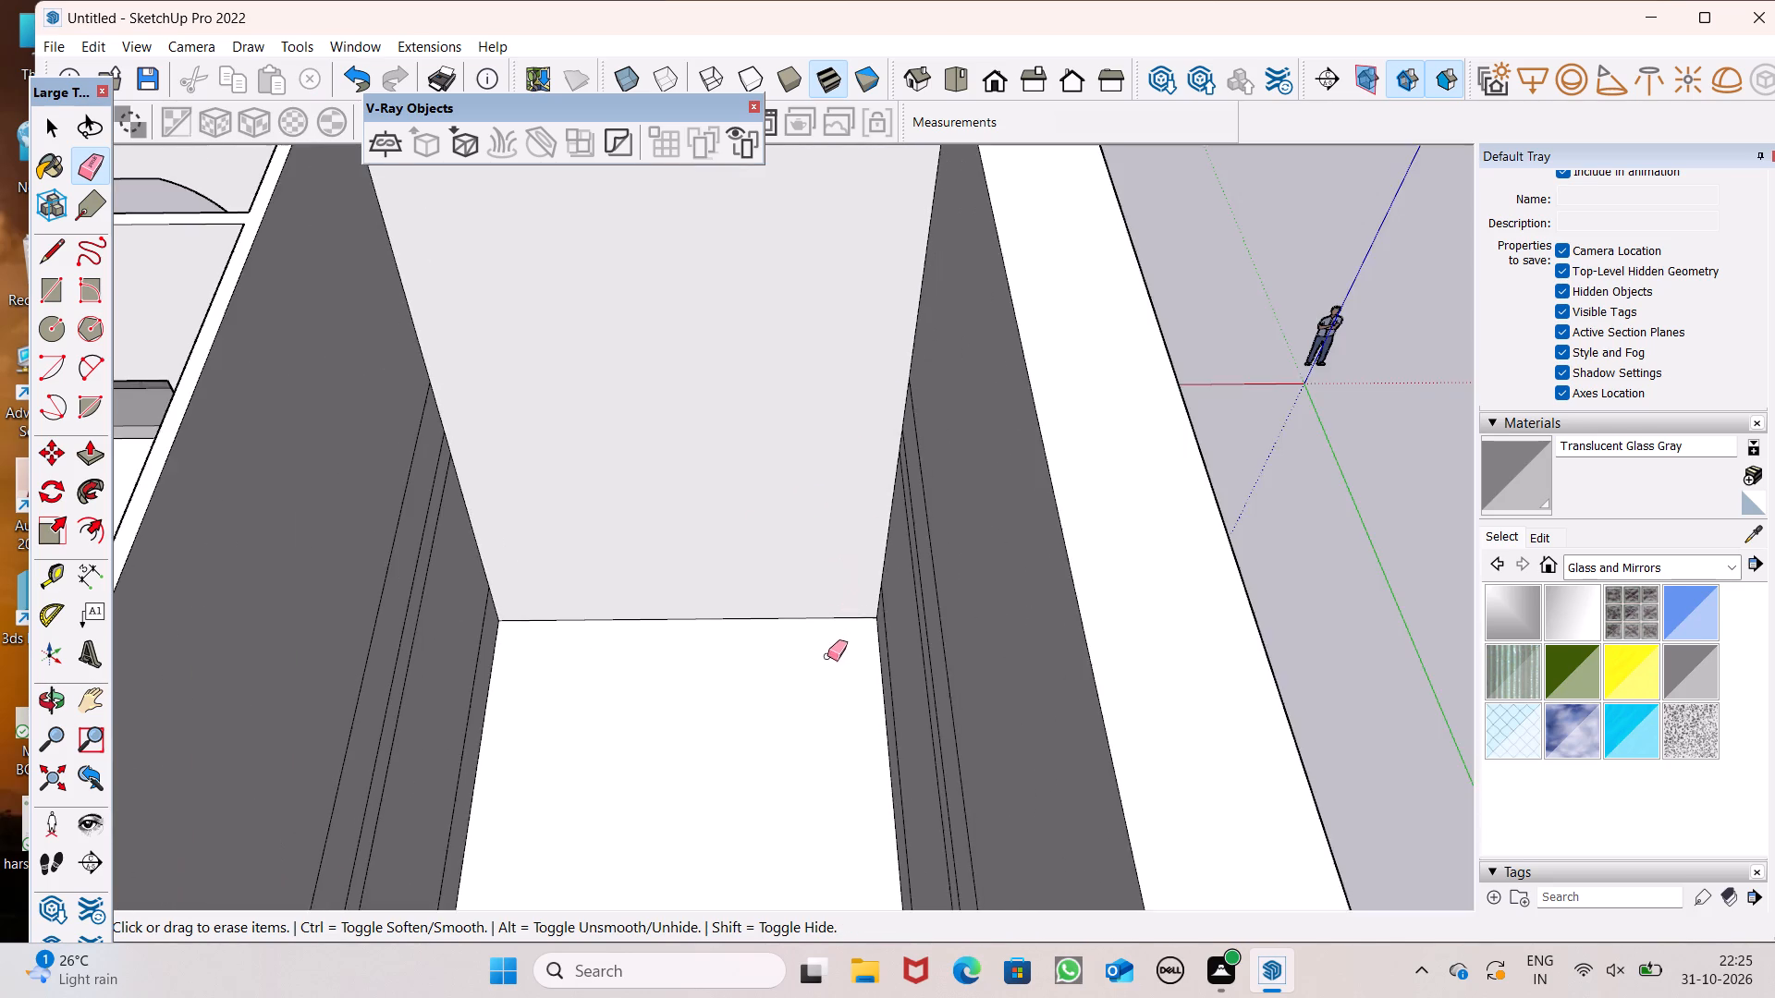
# Push the inner capsule face 6" through the front wall to cut the window opening.
pyautogui.moveTo(823, 664); pyautogui.dragTo(106, 663, button='middle')
pyautogui.moveTo(882, 555); pyautogui.dragTo(96, 546, button='middle')
pyautogui.scroll(-2, 394, 578)
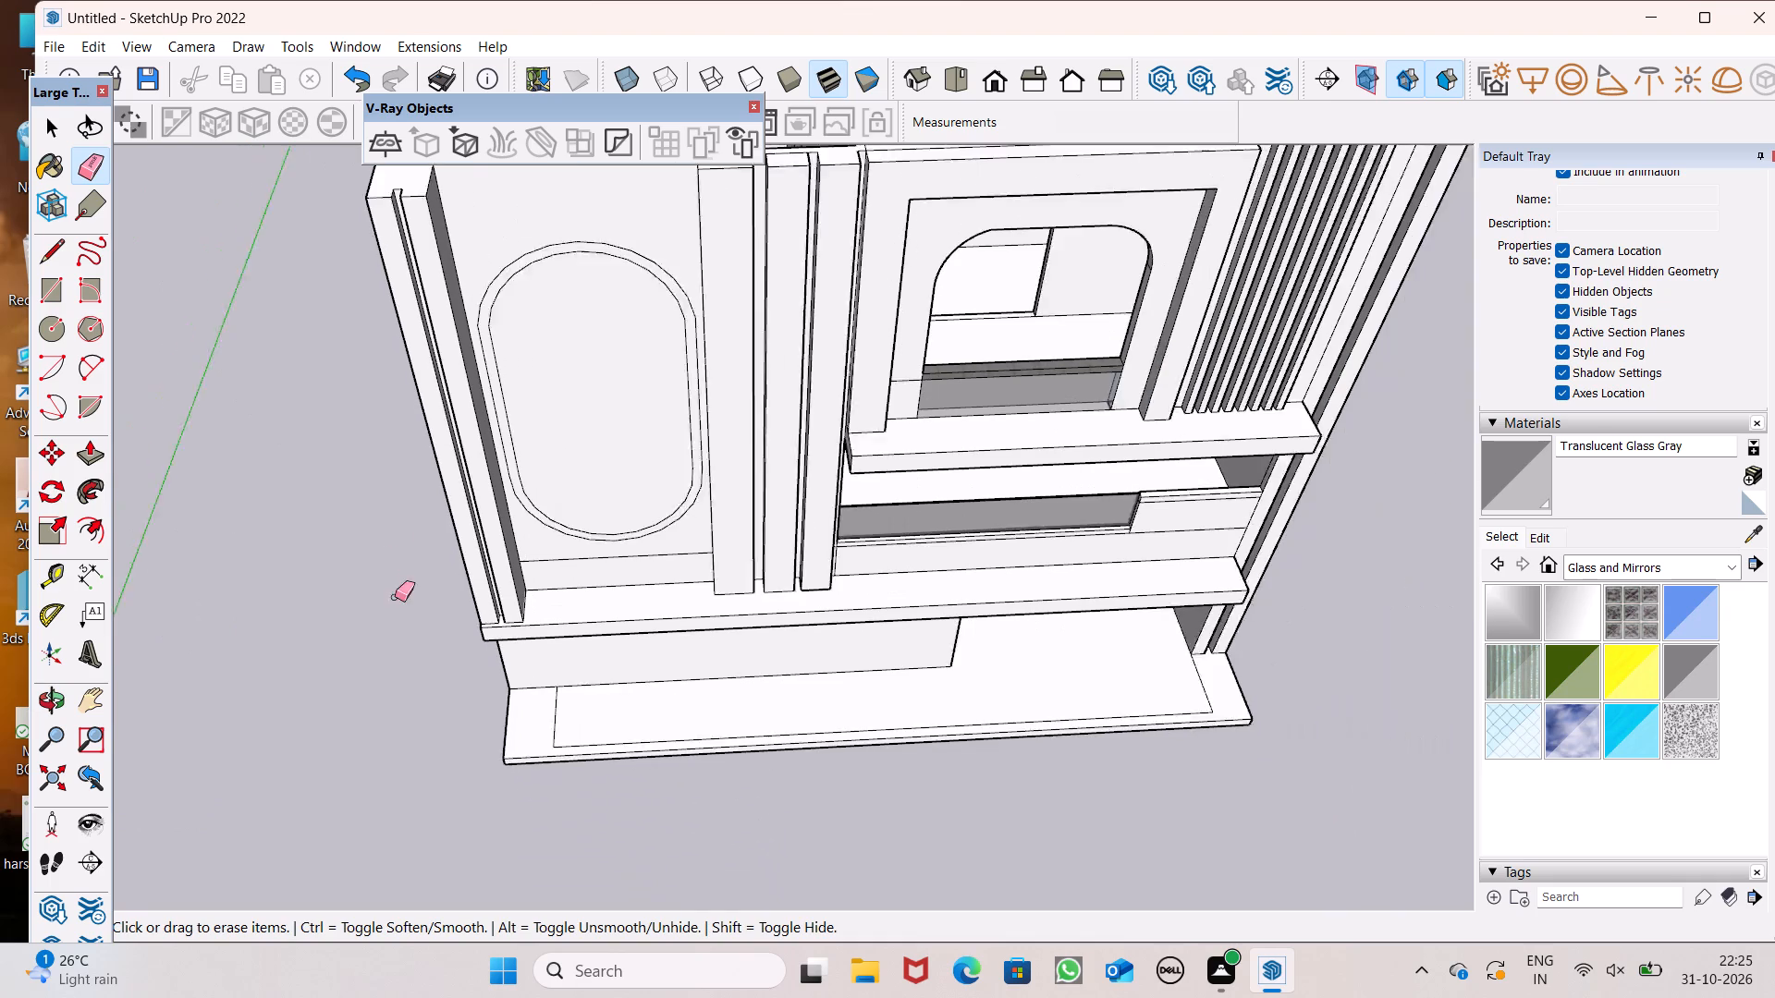
pyautogui.scroll(-2, 395, 597)
pyautogui.click(85, 461)
pyautogui.scroll(-1, 545, 435)
pyautogui.moveTo(608, 469); pyautogui.dragTo(601, 377, button='middle')
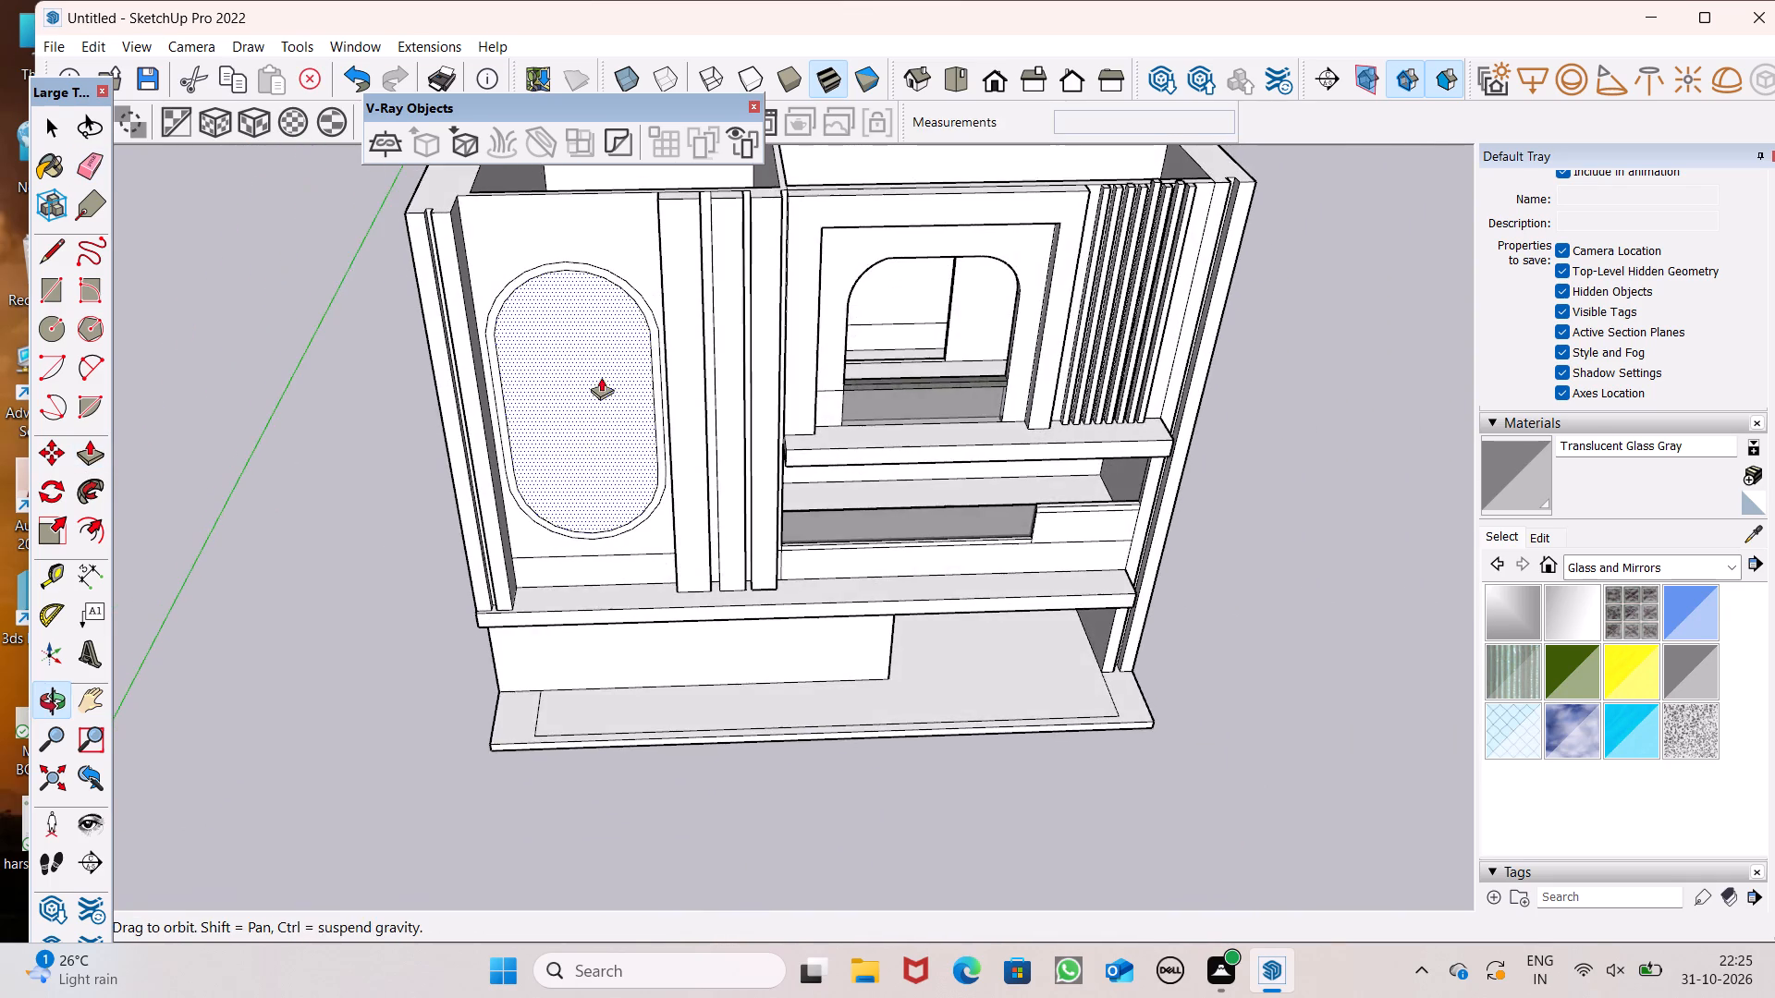
pyautogui.scroll(4, 559, 452)
pyautogui.moveTo(545, 530); pyautogui.dragTo(567, 514)
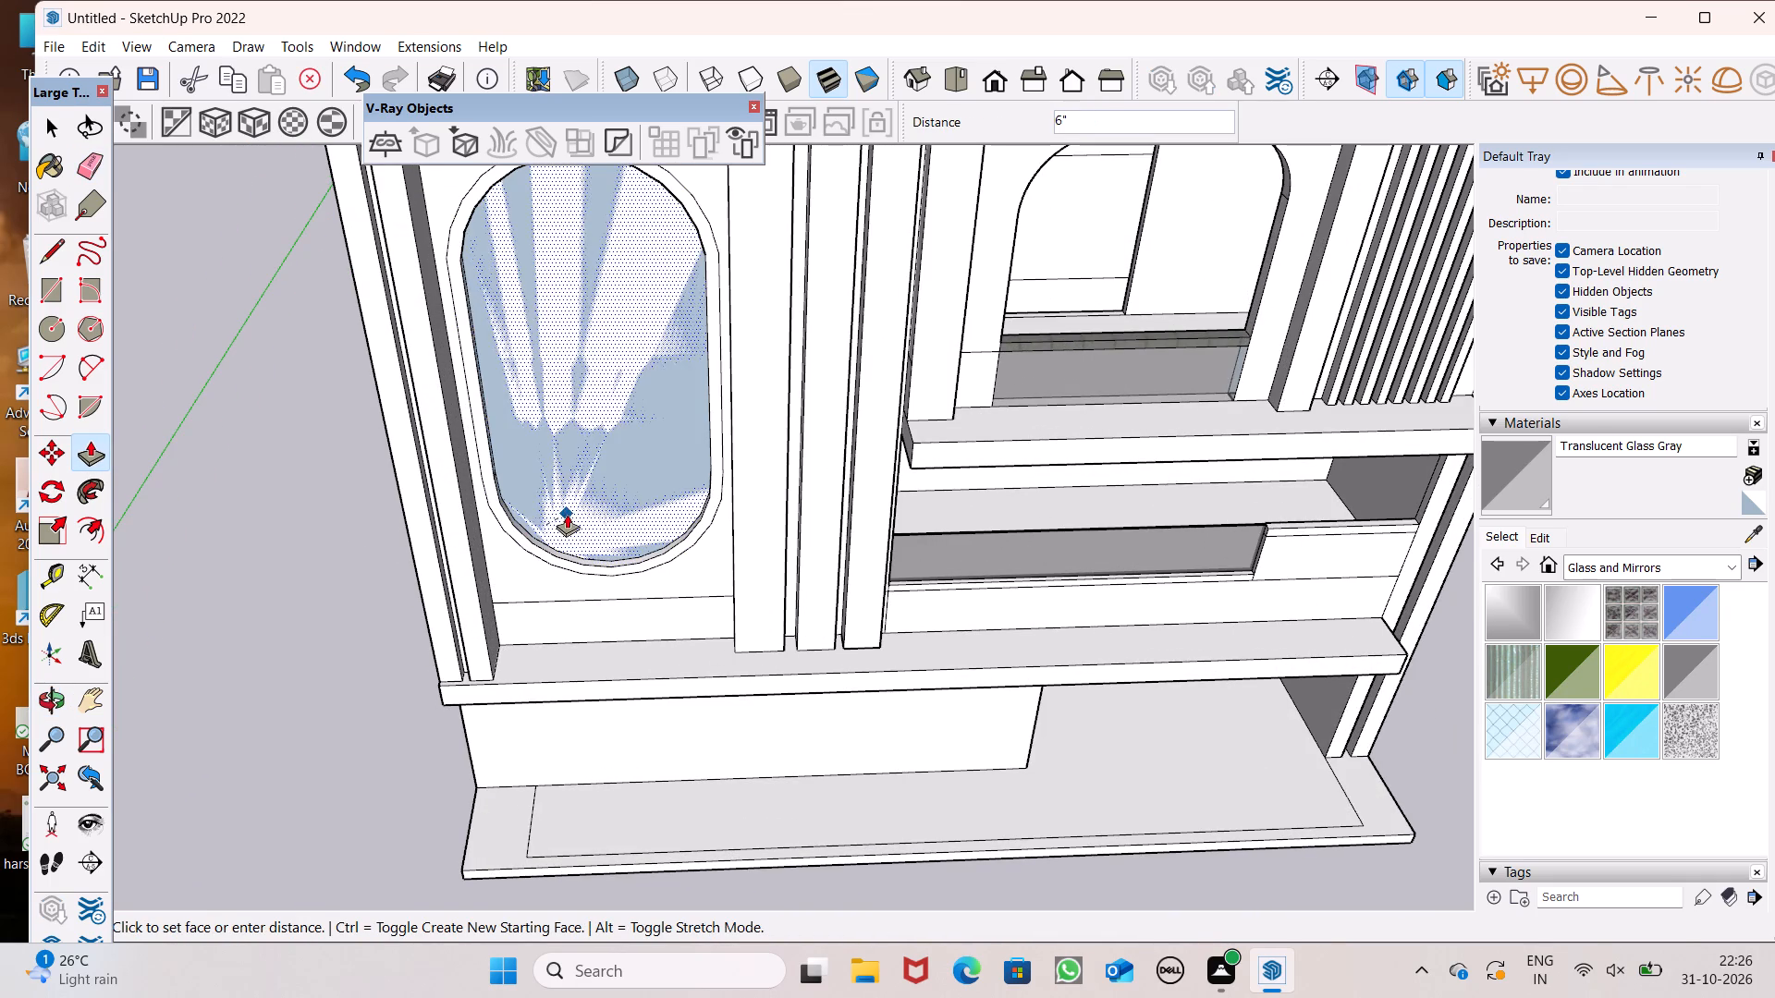
pyautogui.moveTo(567, 514); pyautogui.dragTo(571, 514)
# Pull the narrow capsule frame about 1' 1" outward from the front wall.
pyautogui.scroll(-4, 593, 497)
pyautogui.moveTo(630, 535); pyautogui.dragTo(785, 325, button='middle')
pyautogui.scroll(-3, 1083, 588)
pyautogui.moveTo(1091, 602); pyautogui.dragTo(1029, 602, button='middle')
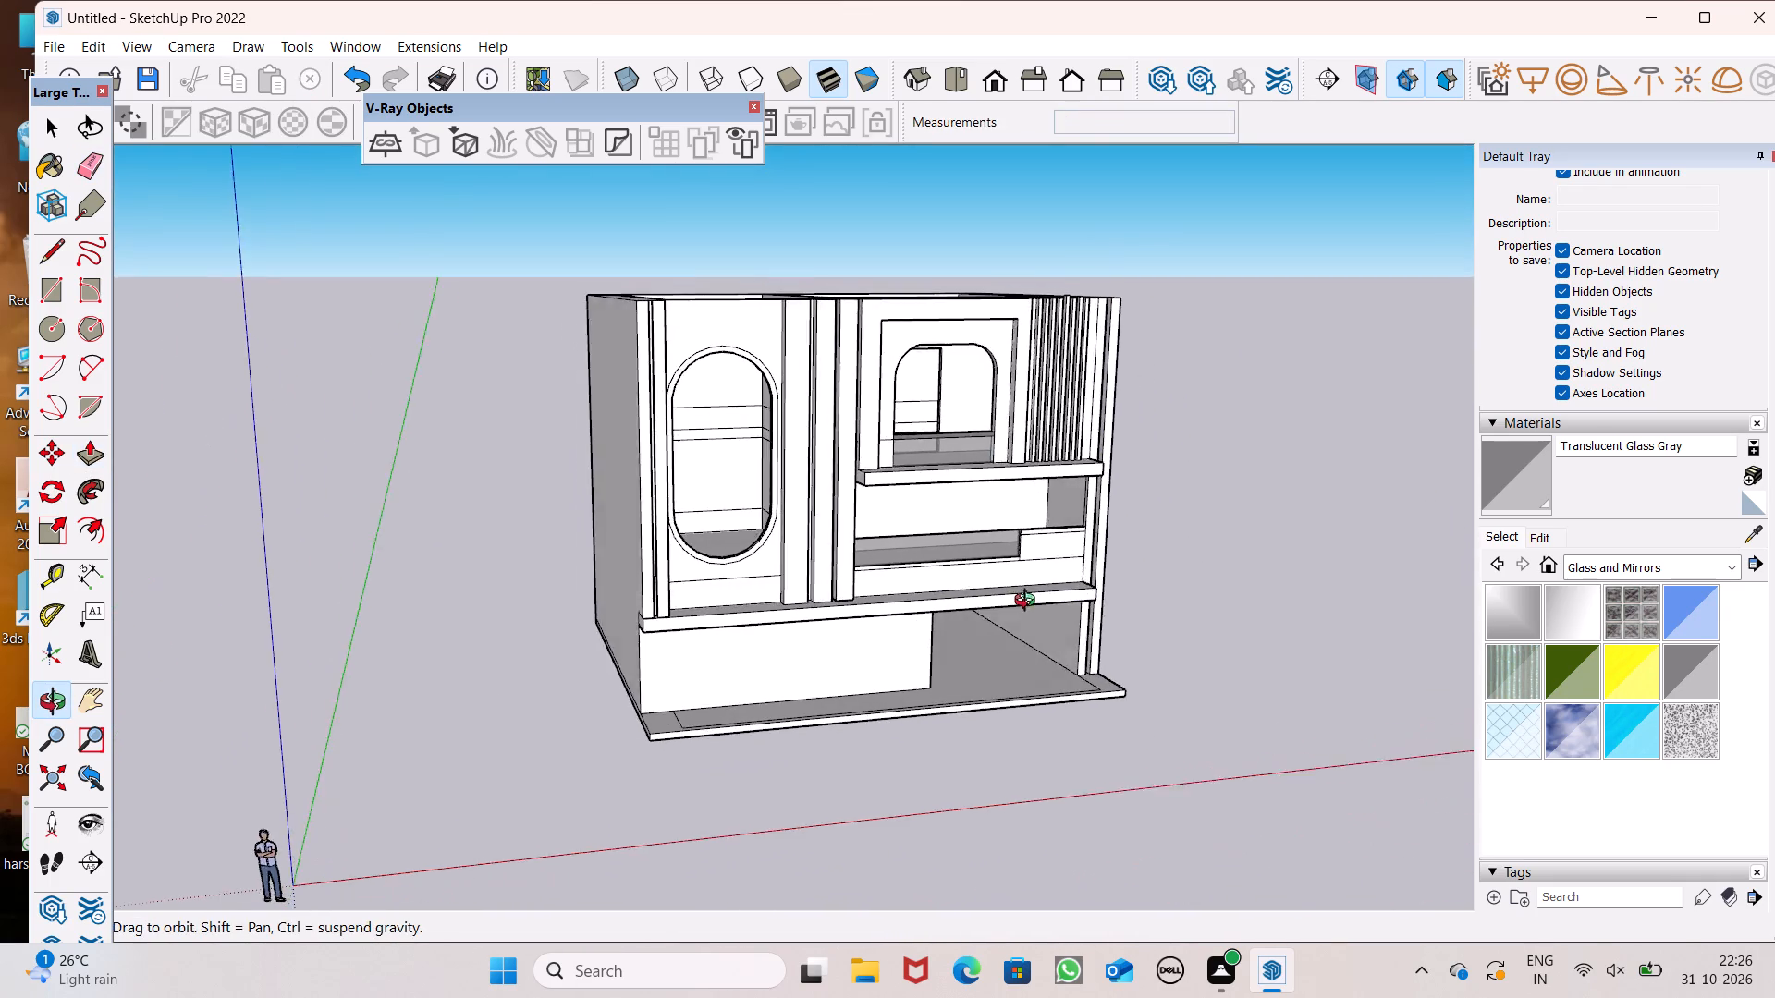
pyautogui.moveTo(1029, 602); pyautogui.dragTo(984, 633, button='middle')
pyautogui.scroll(7, 721, 568)
pyautogui.moveTo(677, 550); pyautogui.dragTo(694, 615, button='middle')
pyautogui.scroll(4, 551, 602)
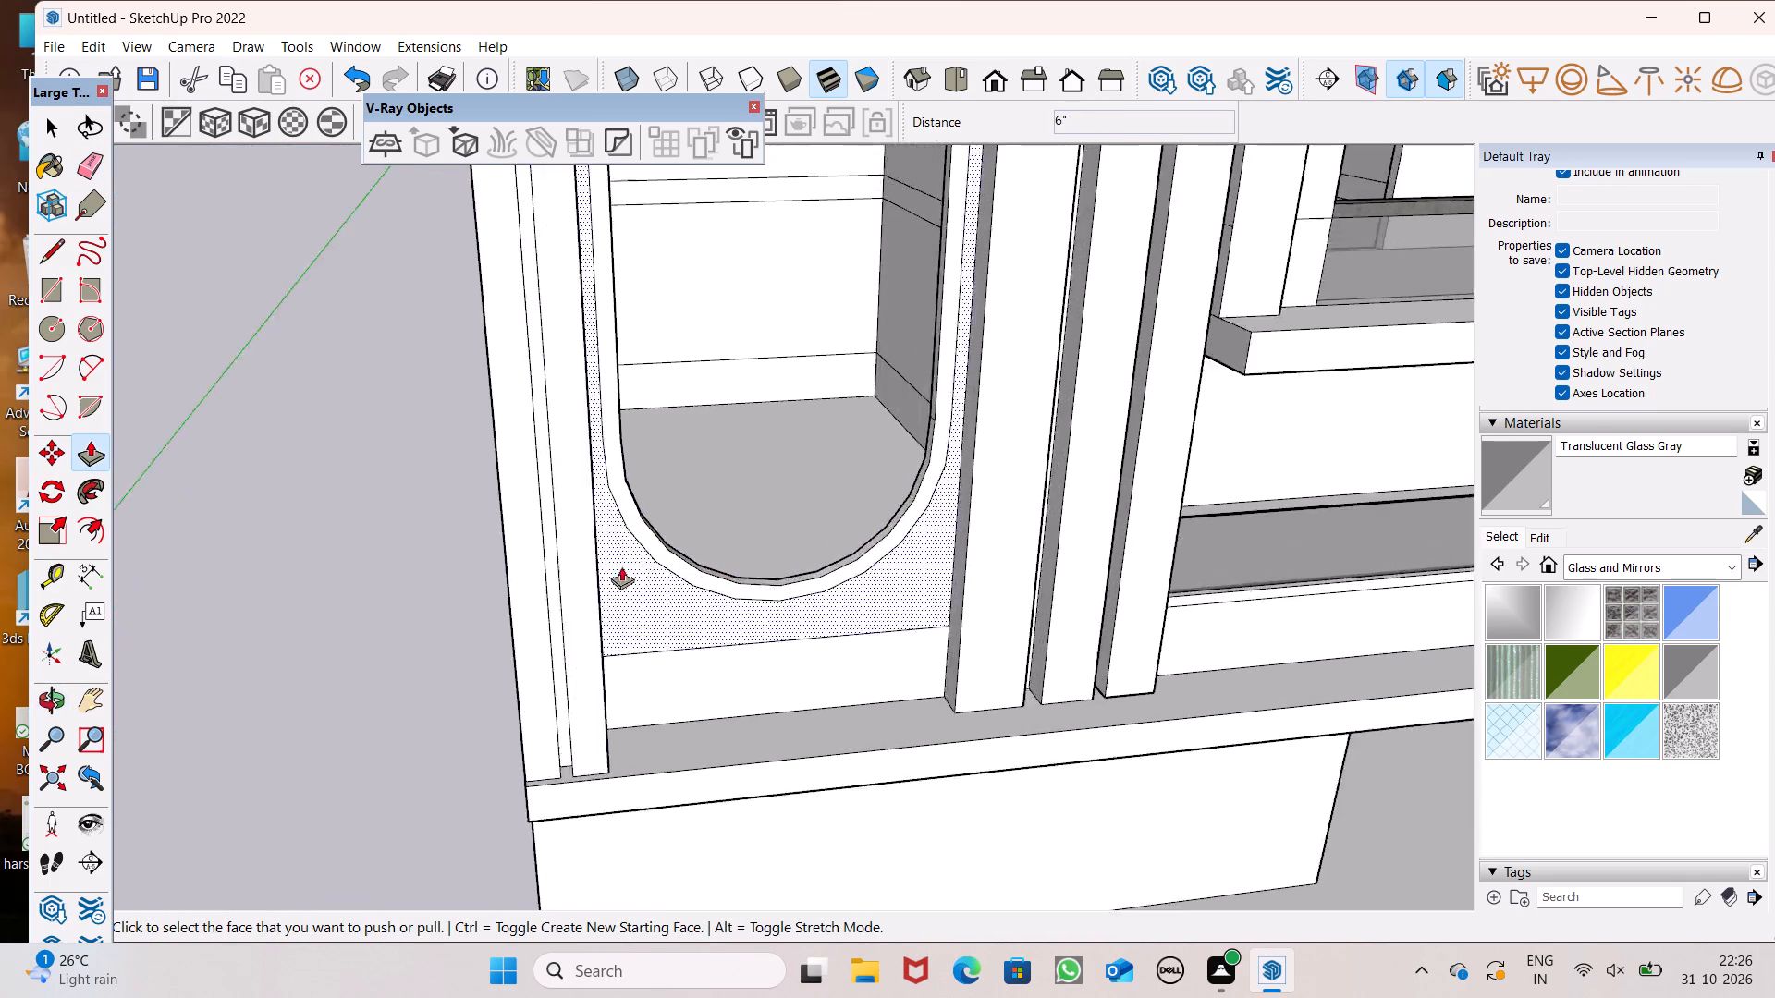
pyautogui.scroll(2, 621, 566)
pyautogui.moveTo(668, 556); pyautogui.dragTo(679, 567)
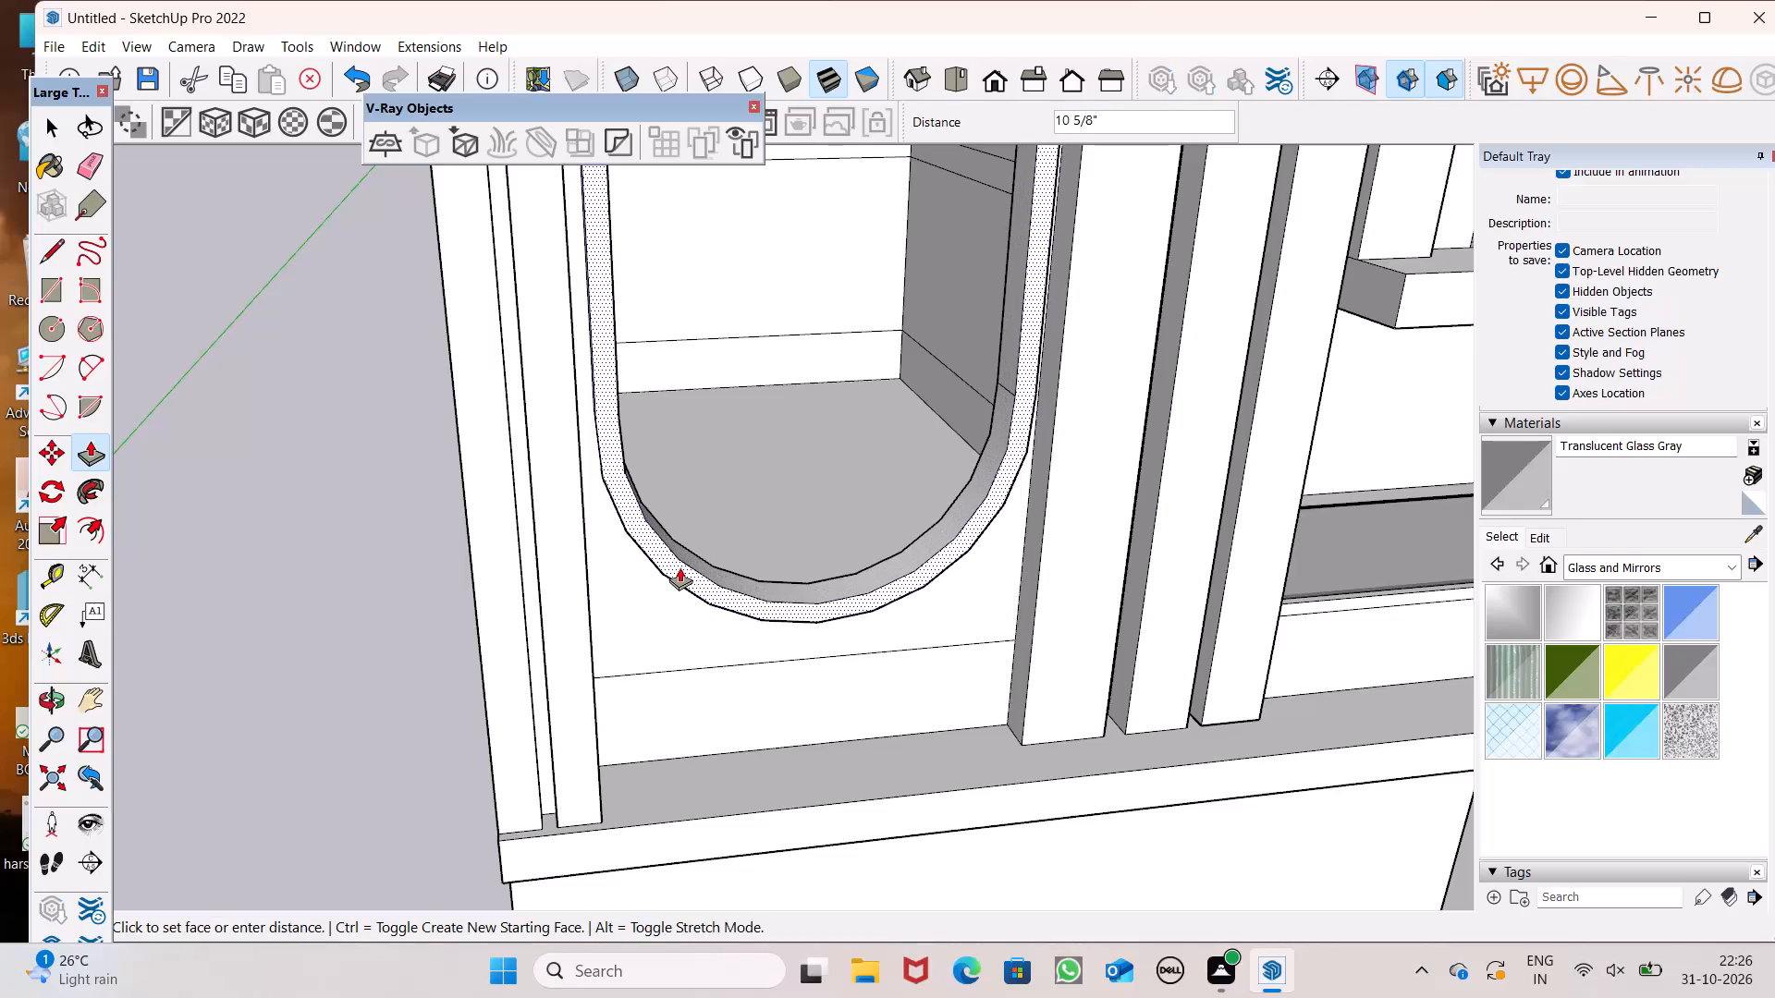
pyautogui.moveTo(679, 567); pyautogui.dragTo(680, 570)
pyautogui.scroll(-5, 679, 540)
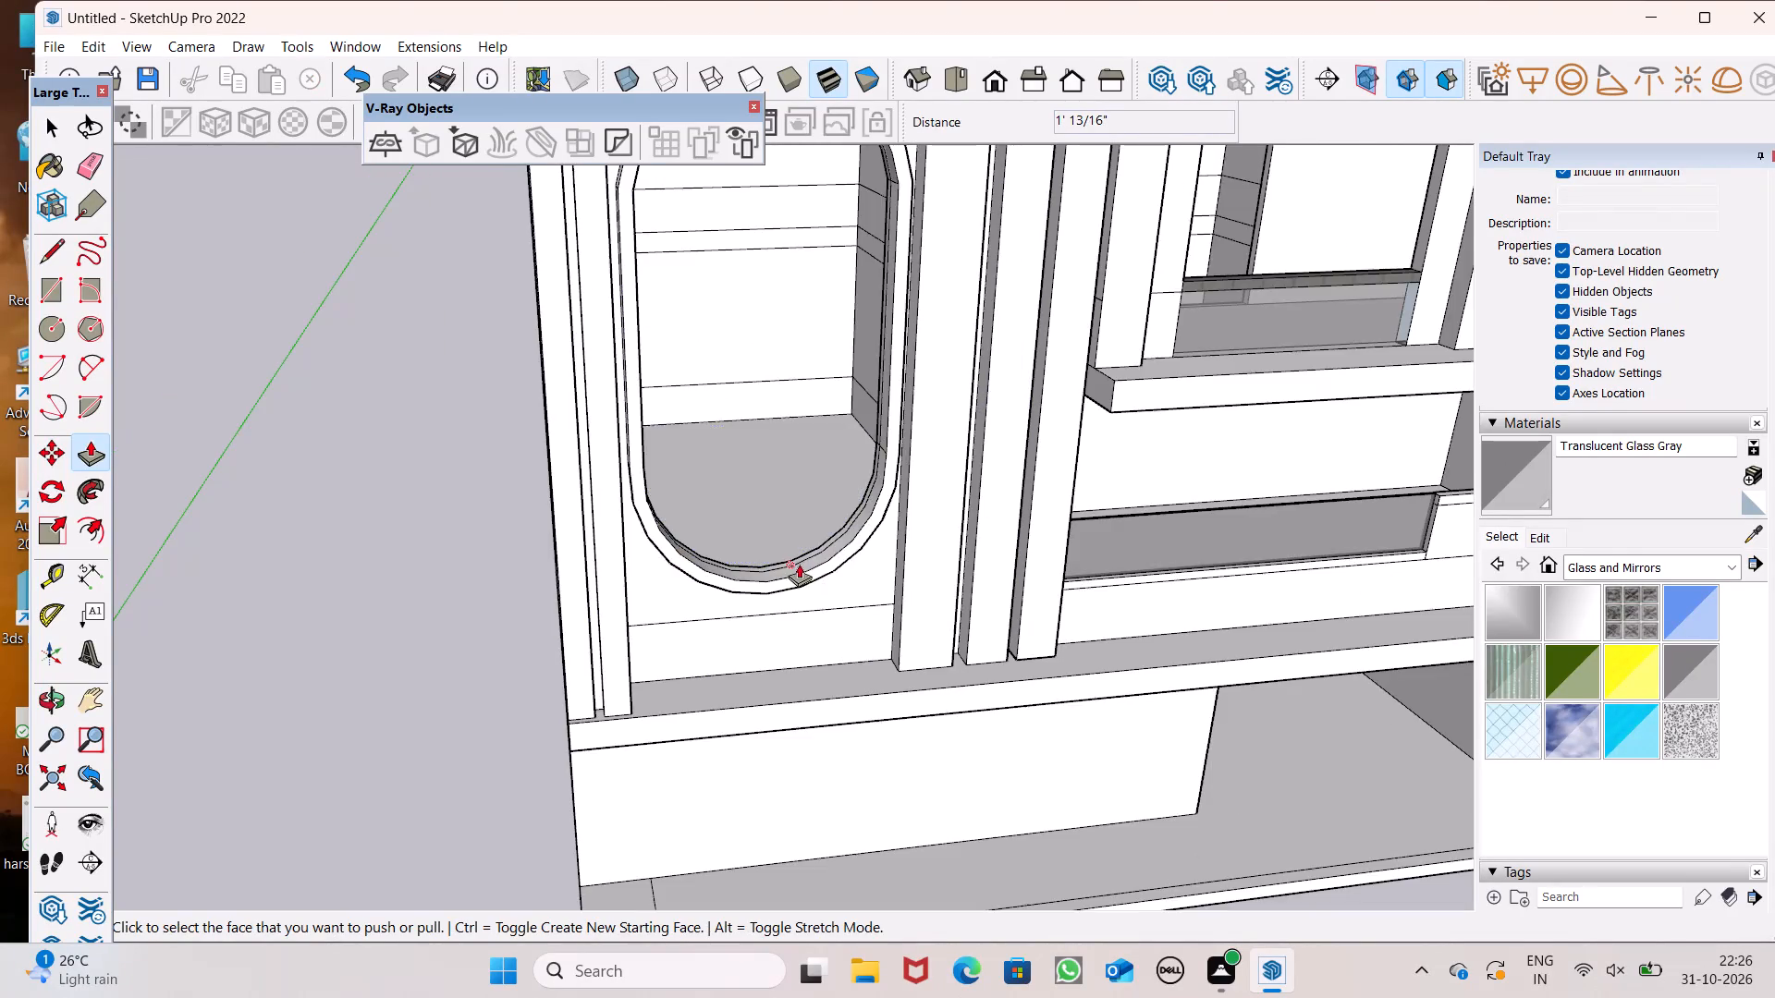
pyautogui.moveTo(800, 562); pyautogui.dragTo(713, 562, button='middle')
pyautogui.press('space')
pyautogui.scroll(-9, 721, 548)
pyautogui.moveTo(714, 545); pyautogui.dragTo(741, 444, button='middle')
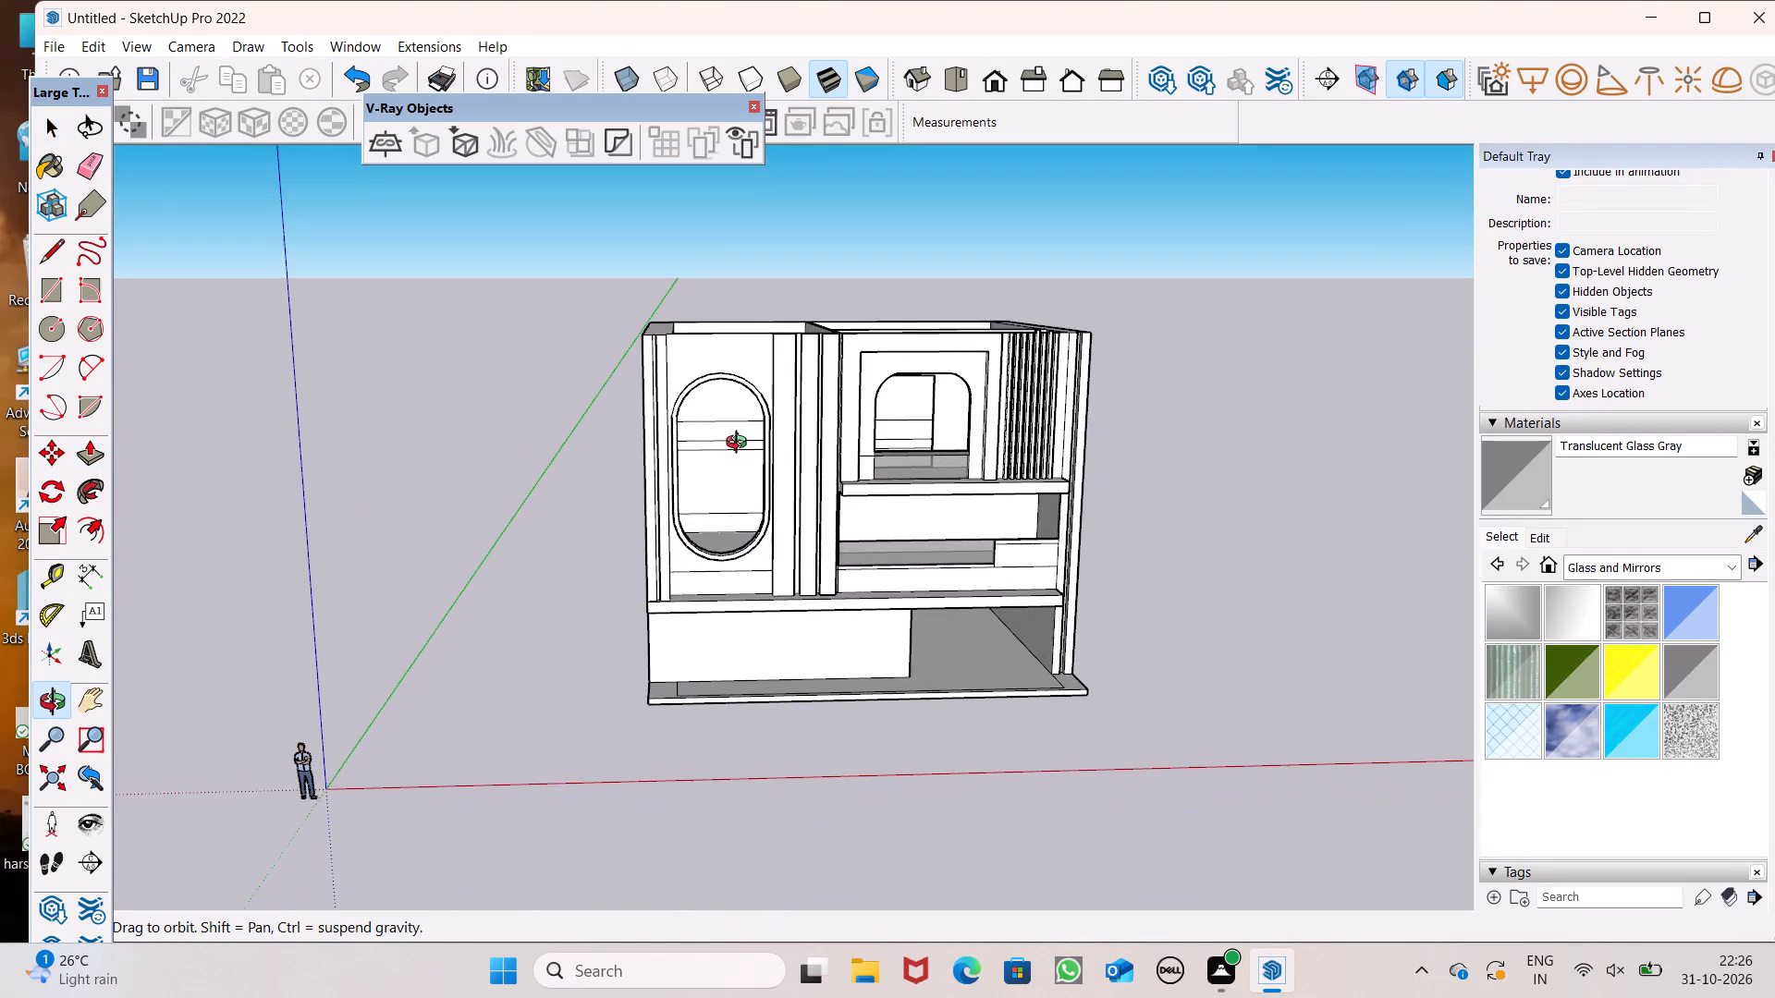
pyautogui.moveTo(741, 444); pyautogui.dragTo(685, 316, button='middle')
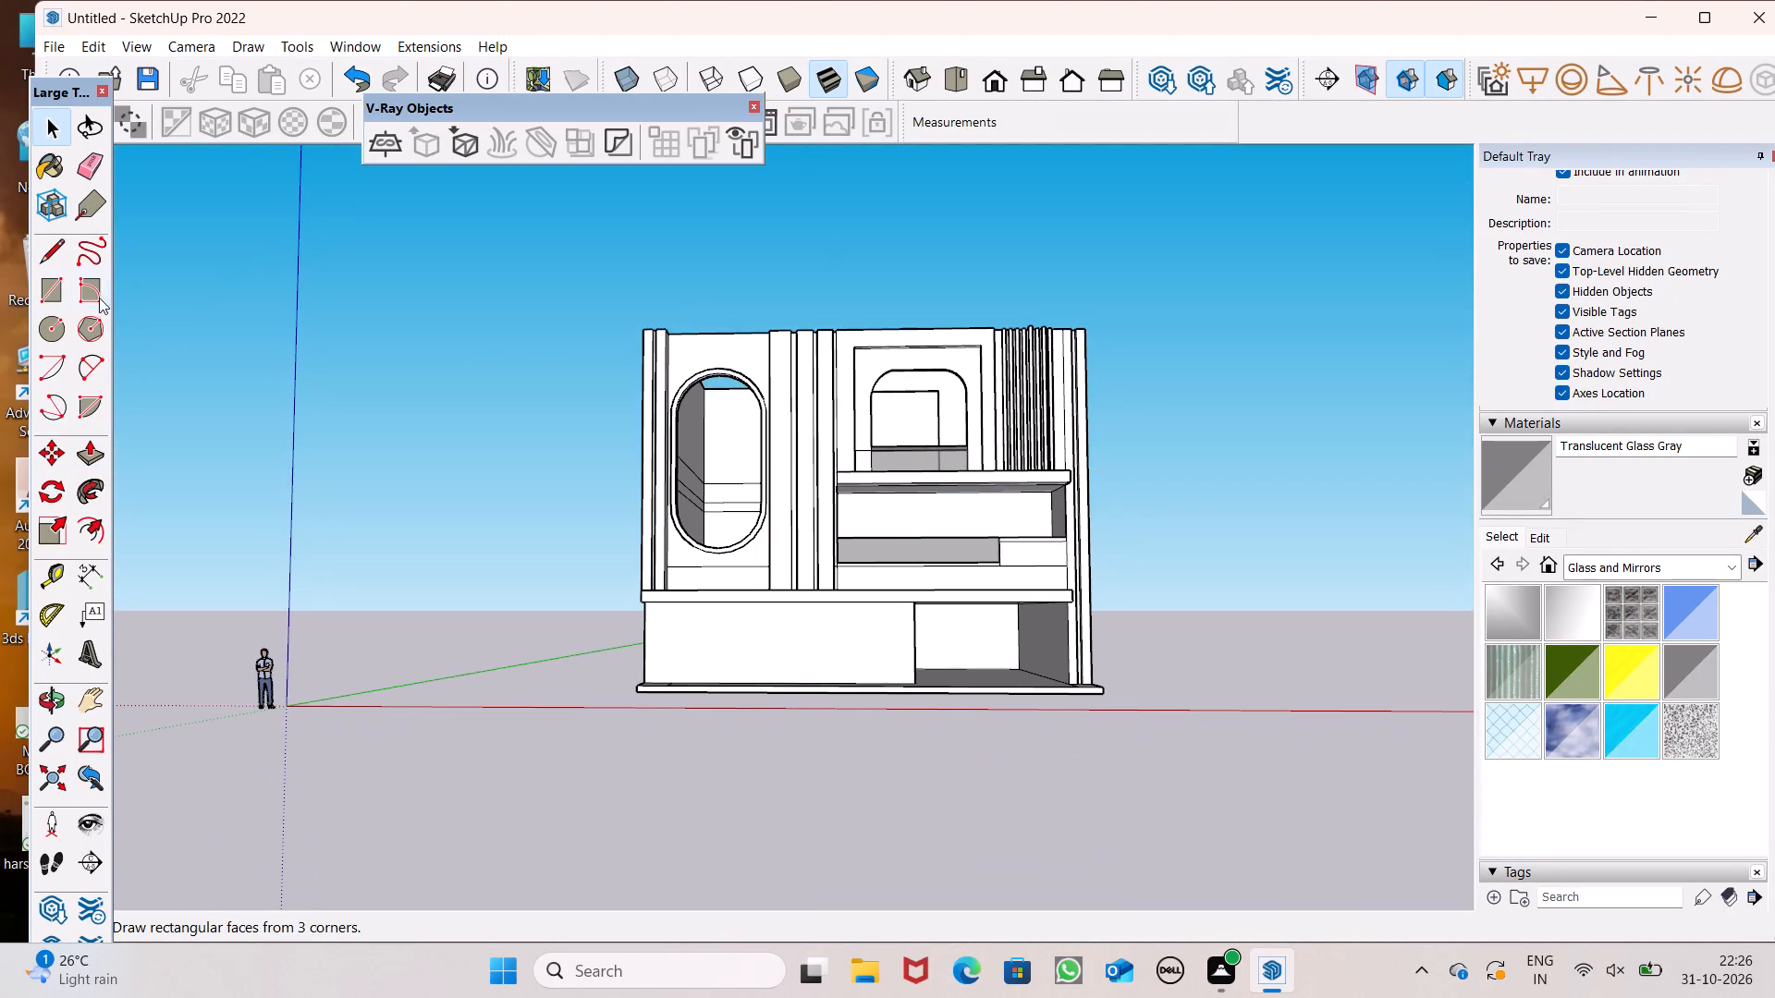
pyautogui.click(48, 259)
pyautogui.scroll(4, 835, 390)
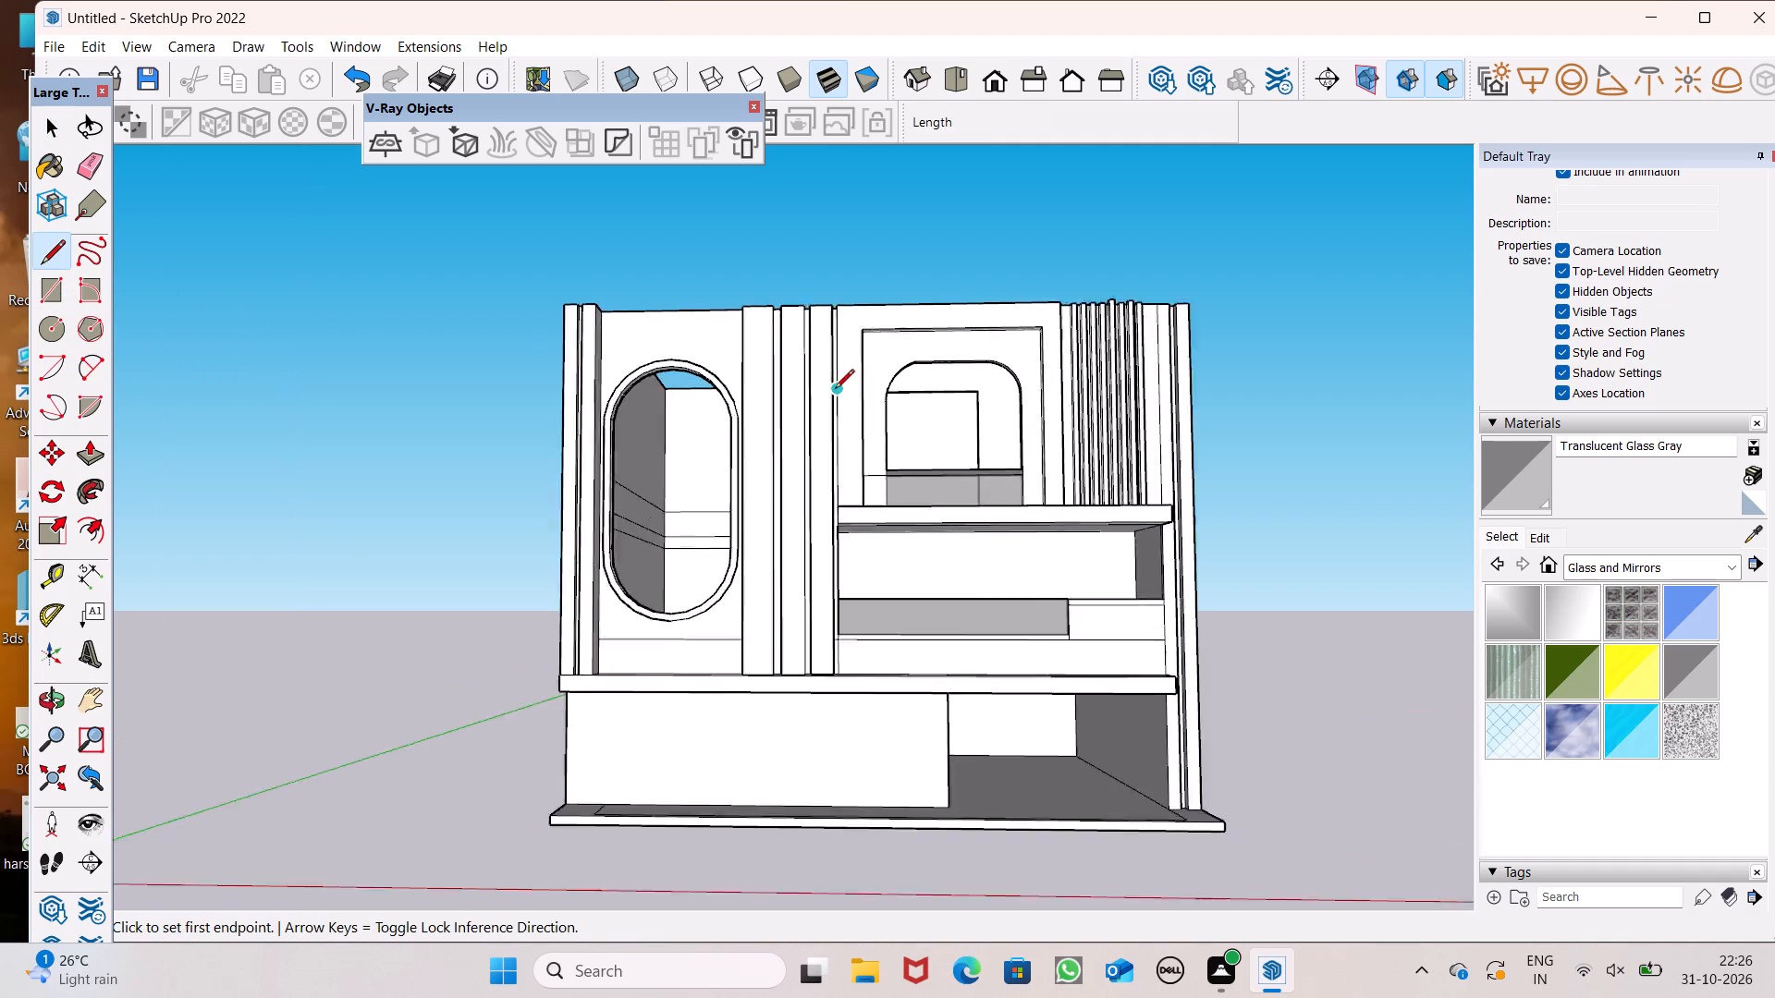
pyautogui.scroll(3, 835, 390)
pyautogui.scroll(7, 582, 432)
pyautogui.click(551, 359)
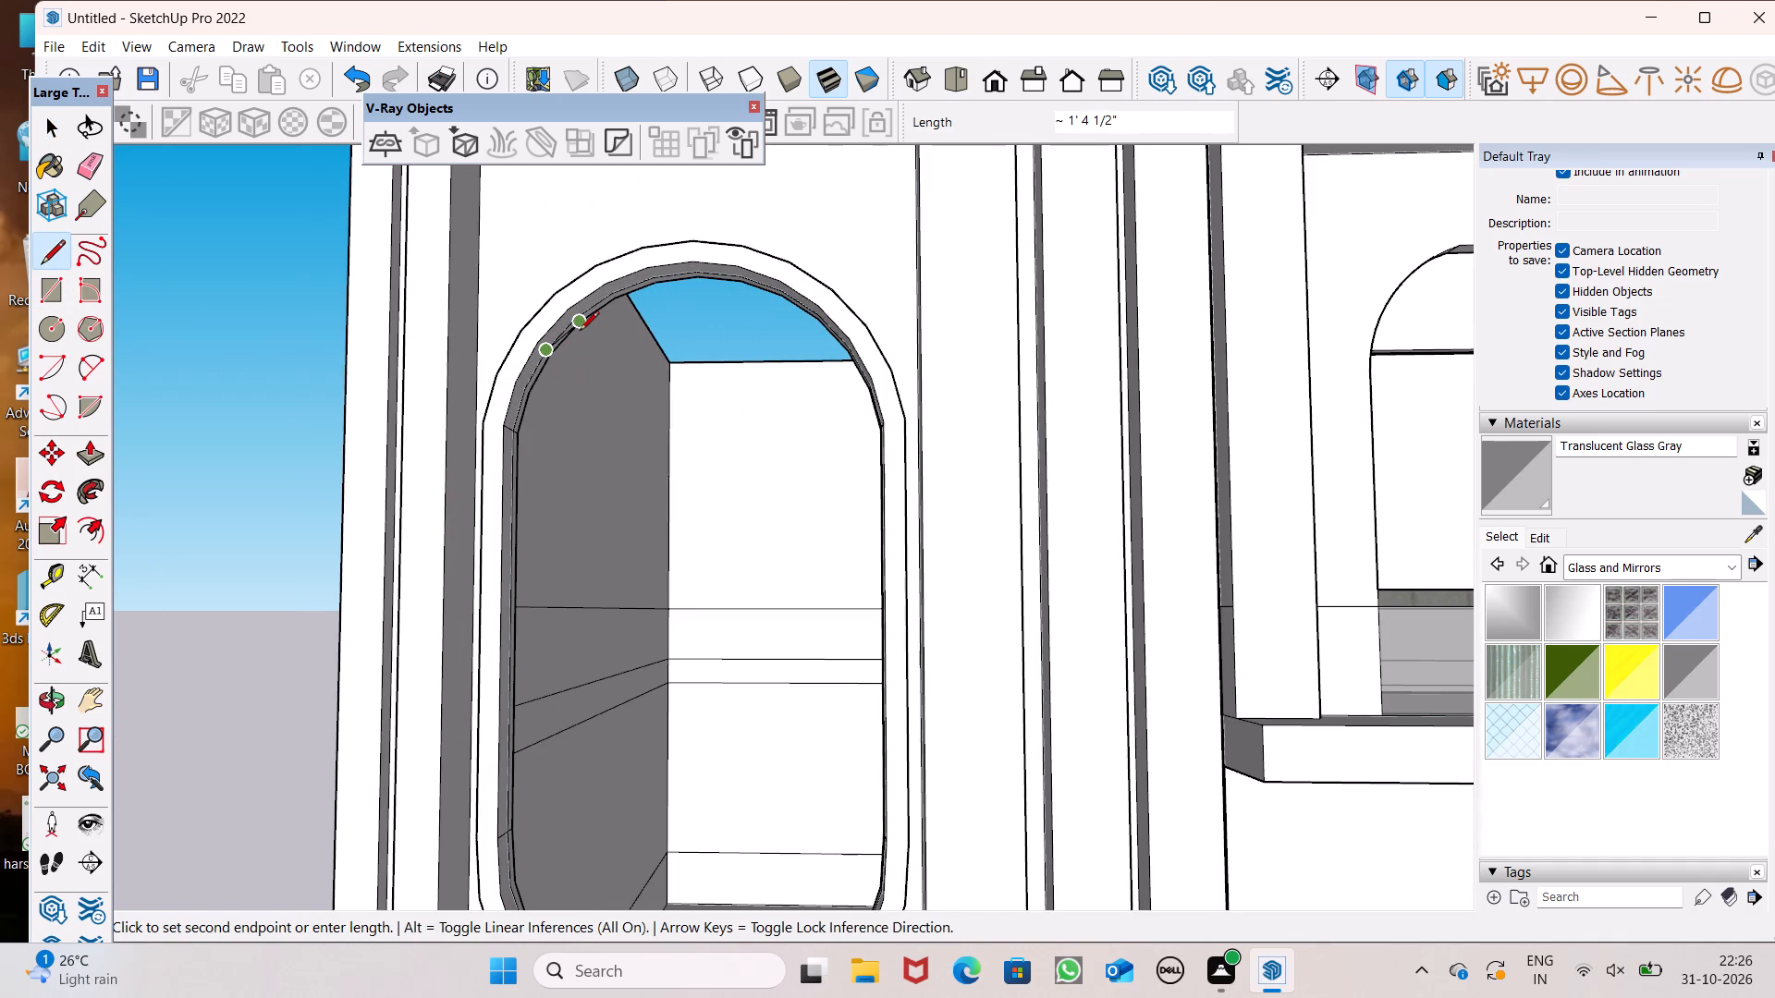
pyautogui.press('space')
# Trace a short line along the capsule opening's inner rim to close the opening with a face.
pyautogui.click(55, 245)
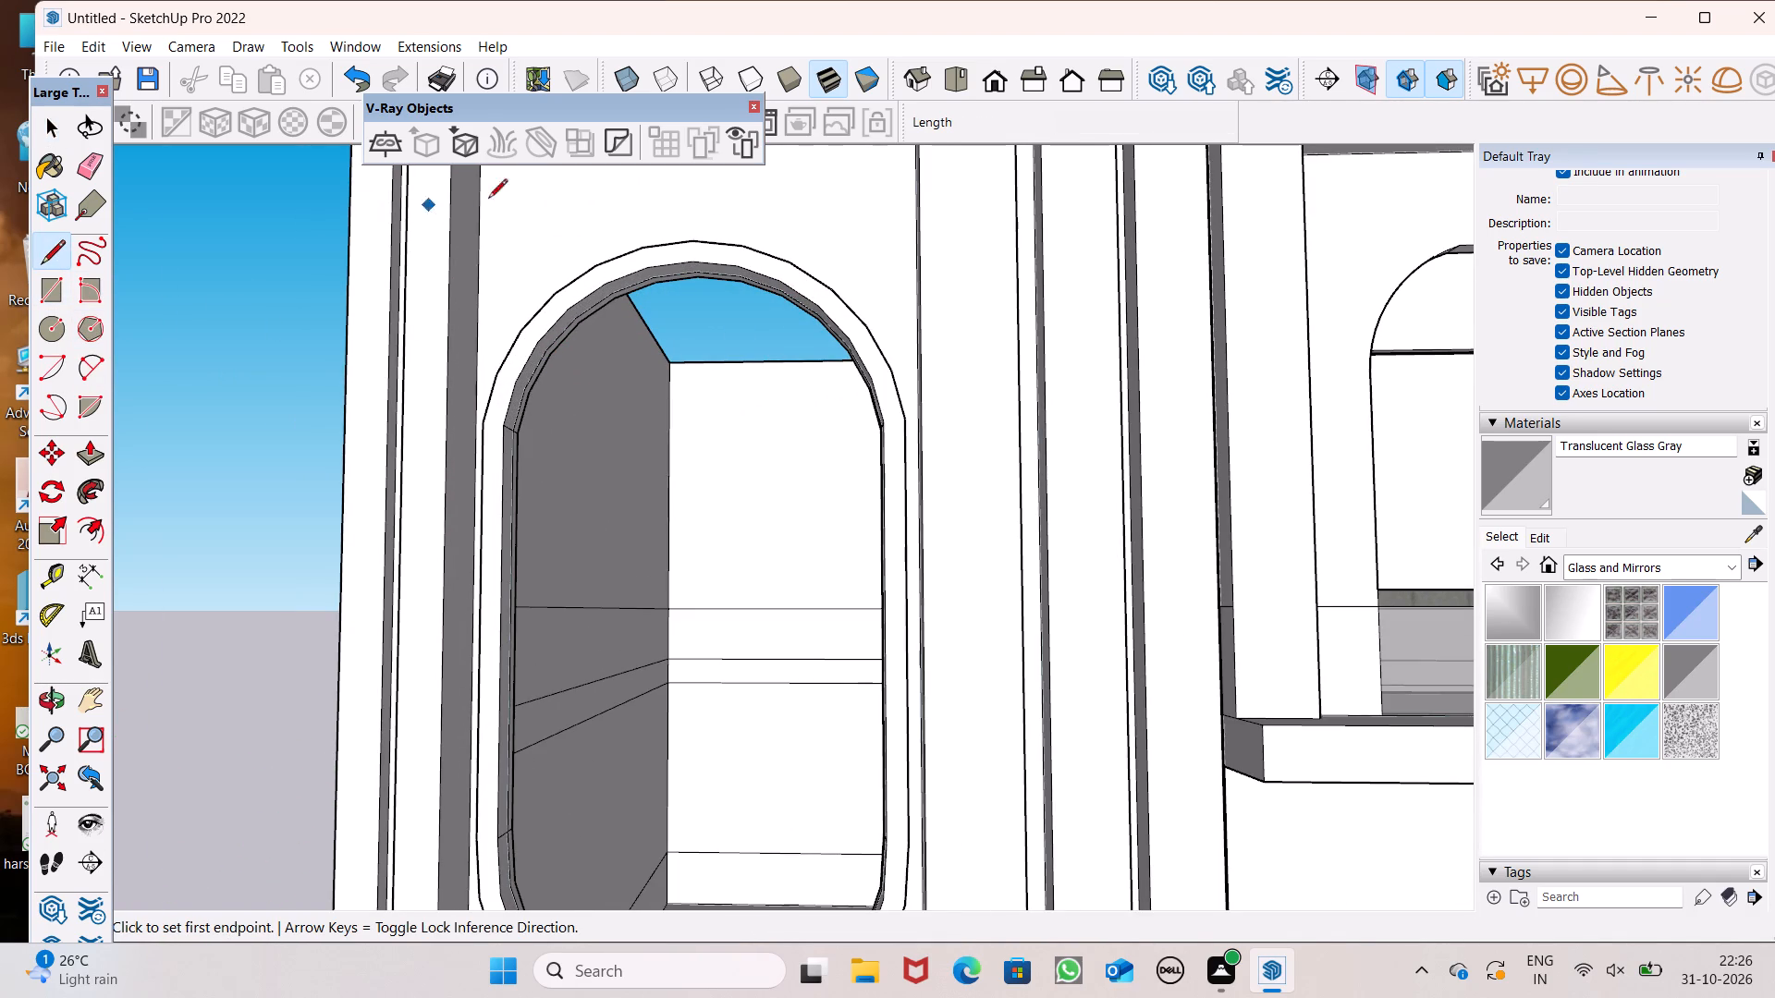
pyautogui.scroll(5, 730, 265)
pyautogui.scroll(7, 520, 298)
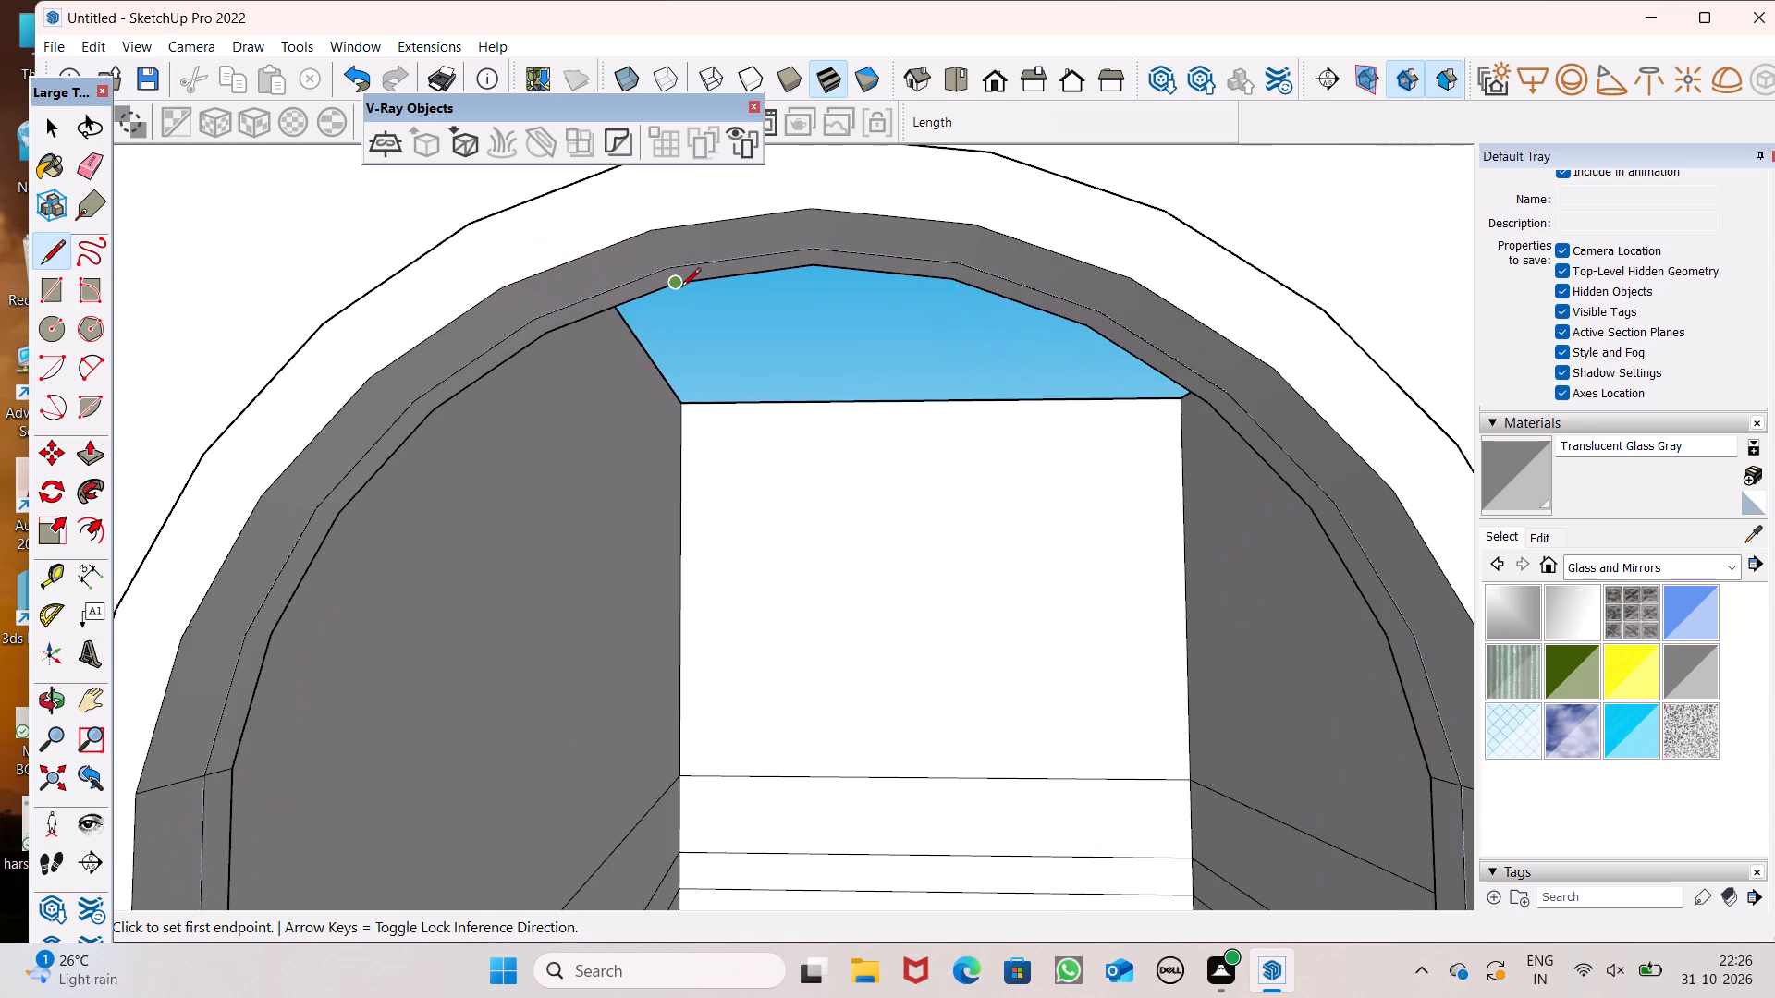
pyautogui.moveTo(681, 287); pyautogui.dragTo(690, 285)
pyautogui.click(708, 280)
pyautogui.scroll(-8, 733, 321)
pyautogui.scroll(-6, 344, 35)
pyautogui.press('space')
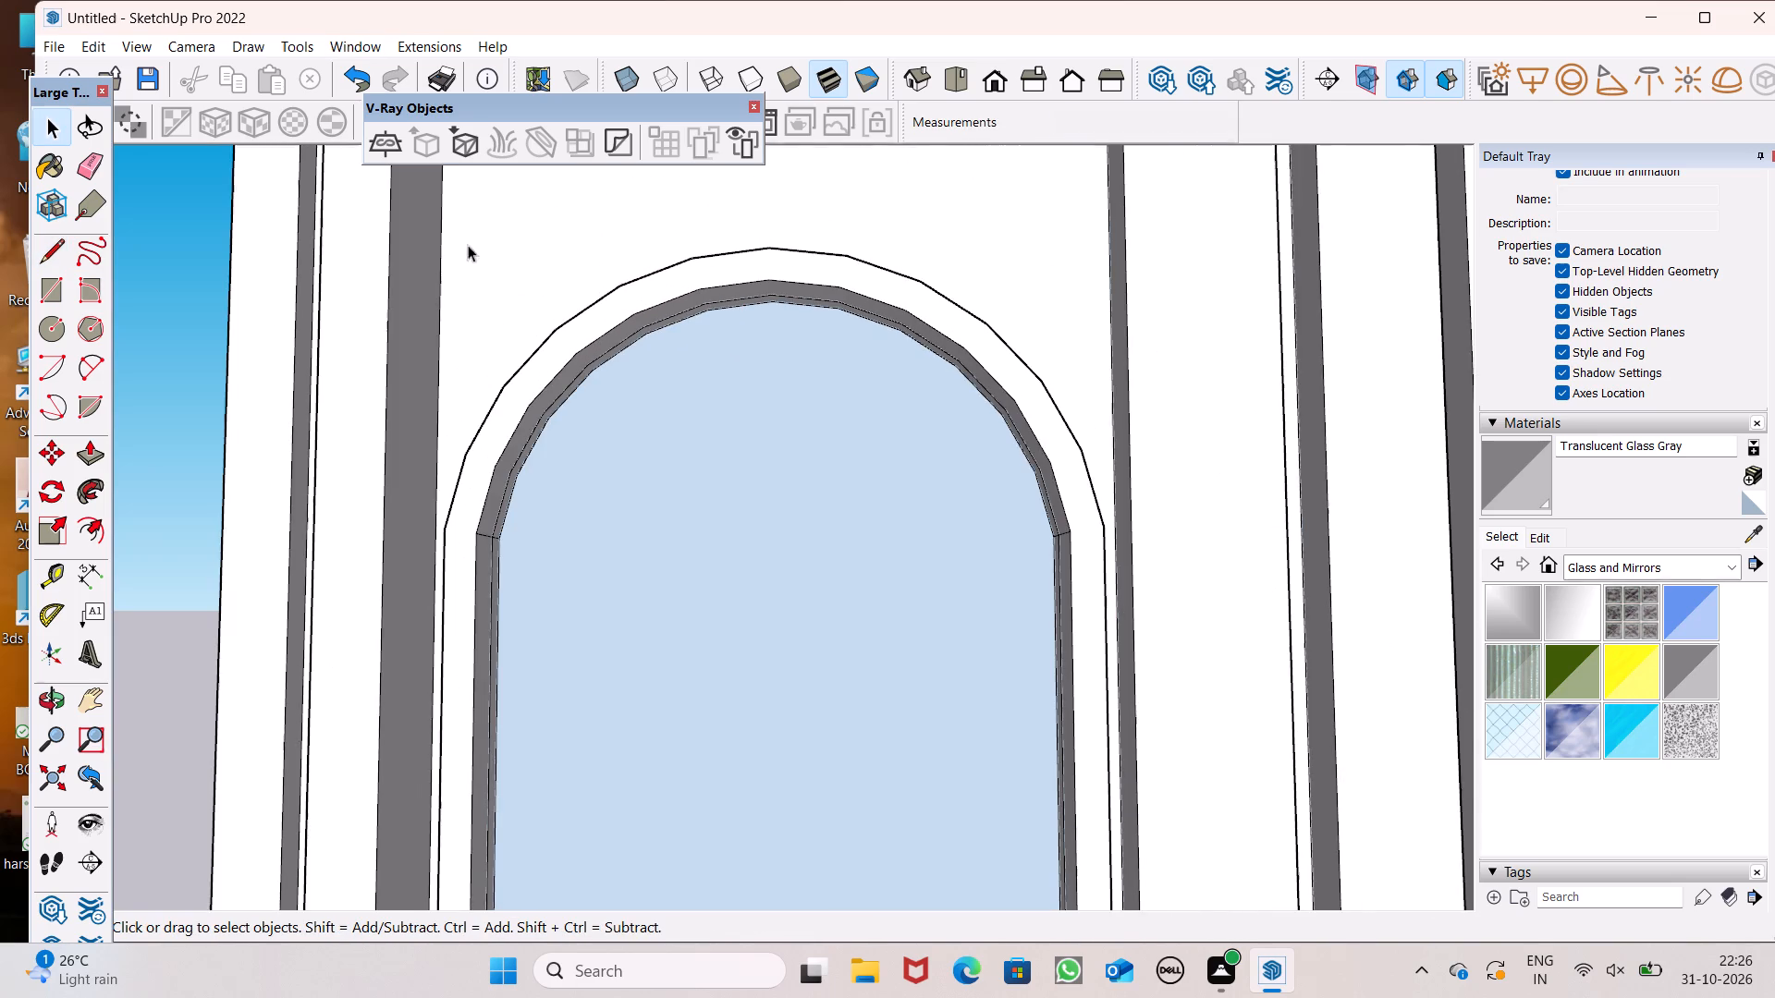
# Paint the capsule window face with Translucent Glass Gray.
pyautogui.scroll(-8, 519, 286)
pyautogui.click(1513, 448)
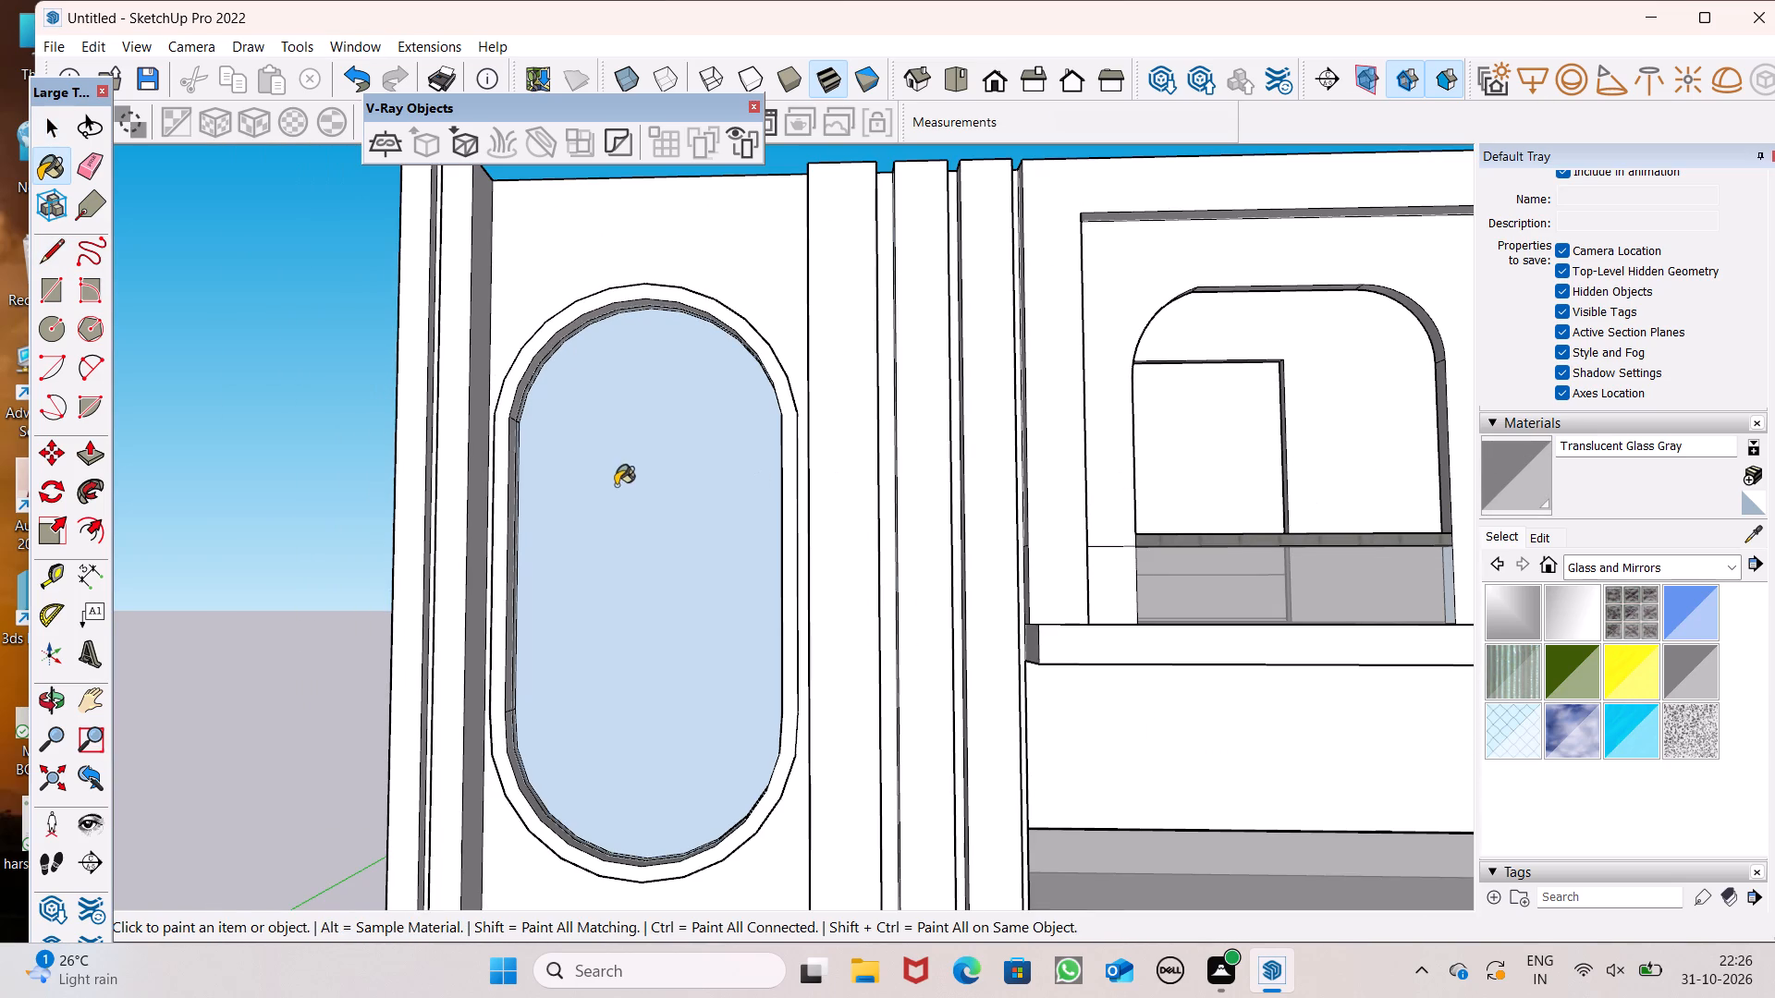
pyautogui.click(616, 485)
# Erase the upper horizontal lines on the side, rear and partition walls inside the room behind the capsule window.
pyautogui.scroll(-6, 742, 363)
pyautogui.moveTo(742, 424); pyautogui.dragTo(871, 663, button='middle')
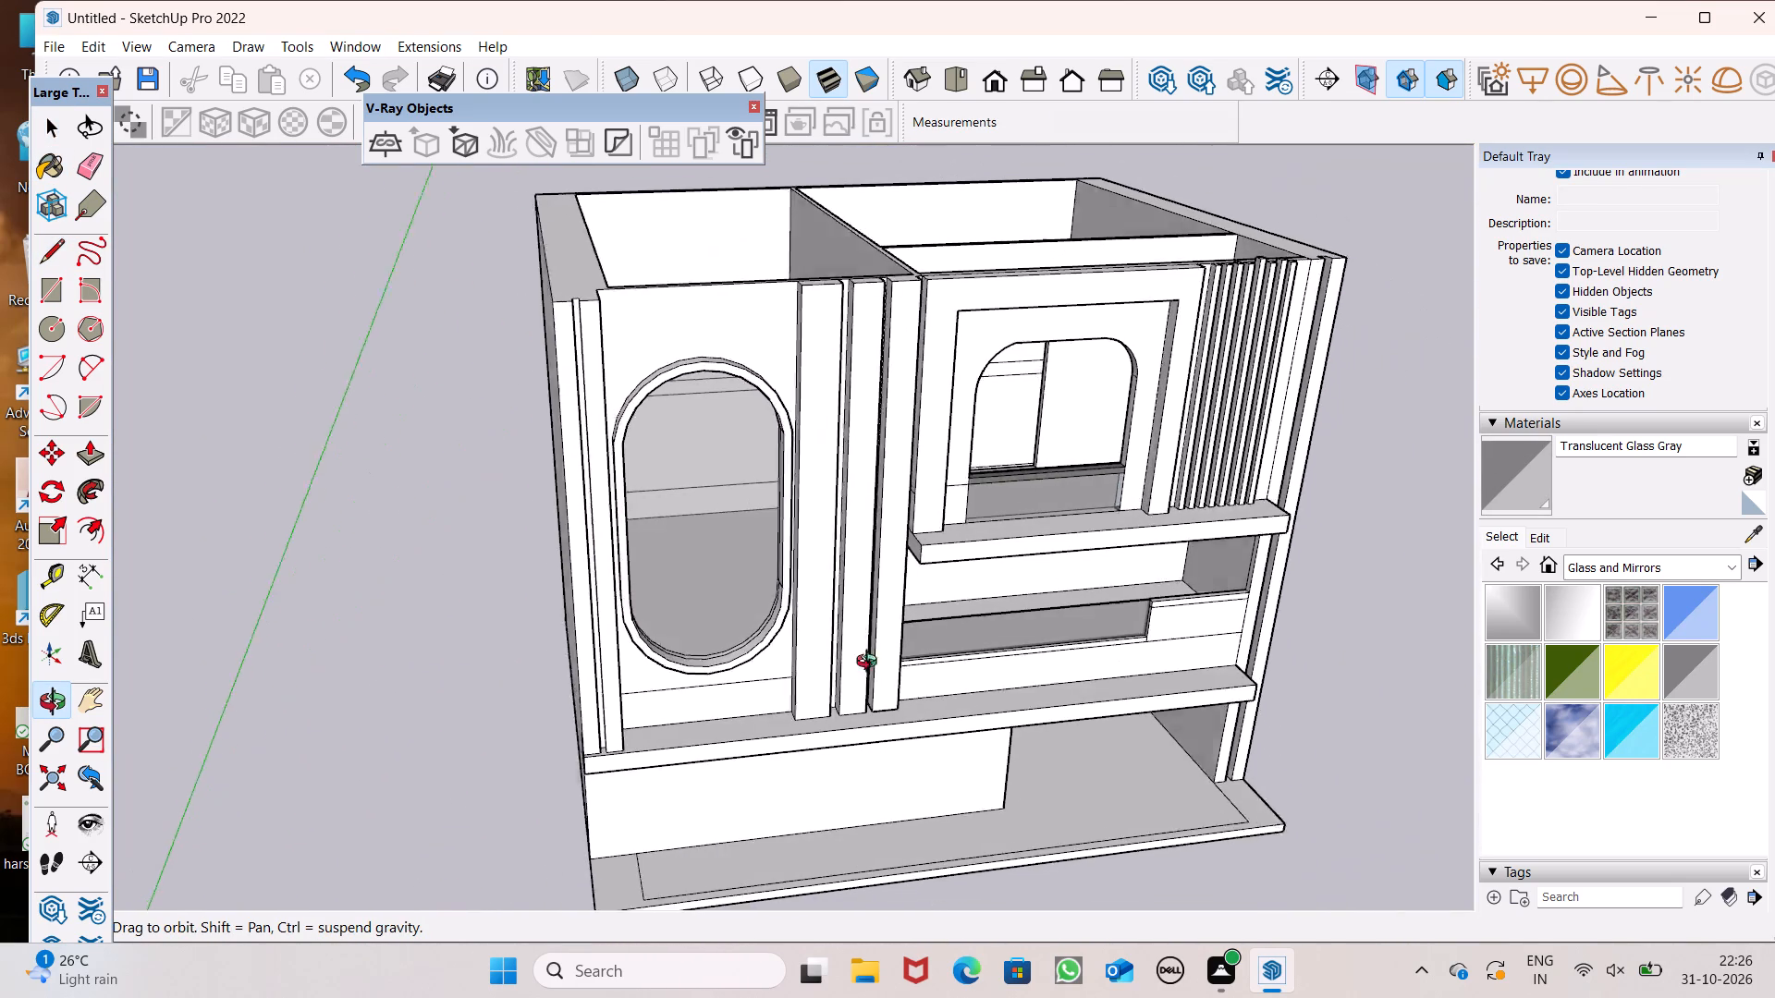
pyautogui.moveTo(871, 663); pyautogui.dragTo(339, 905, button='middle')
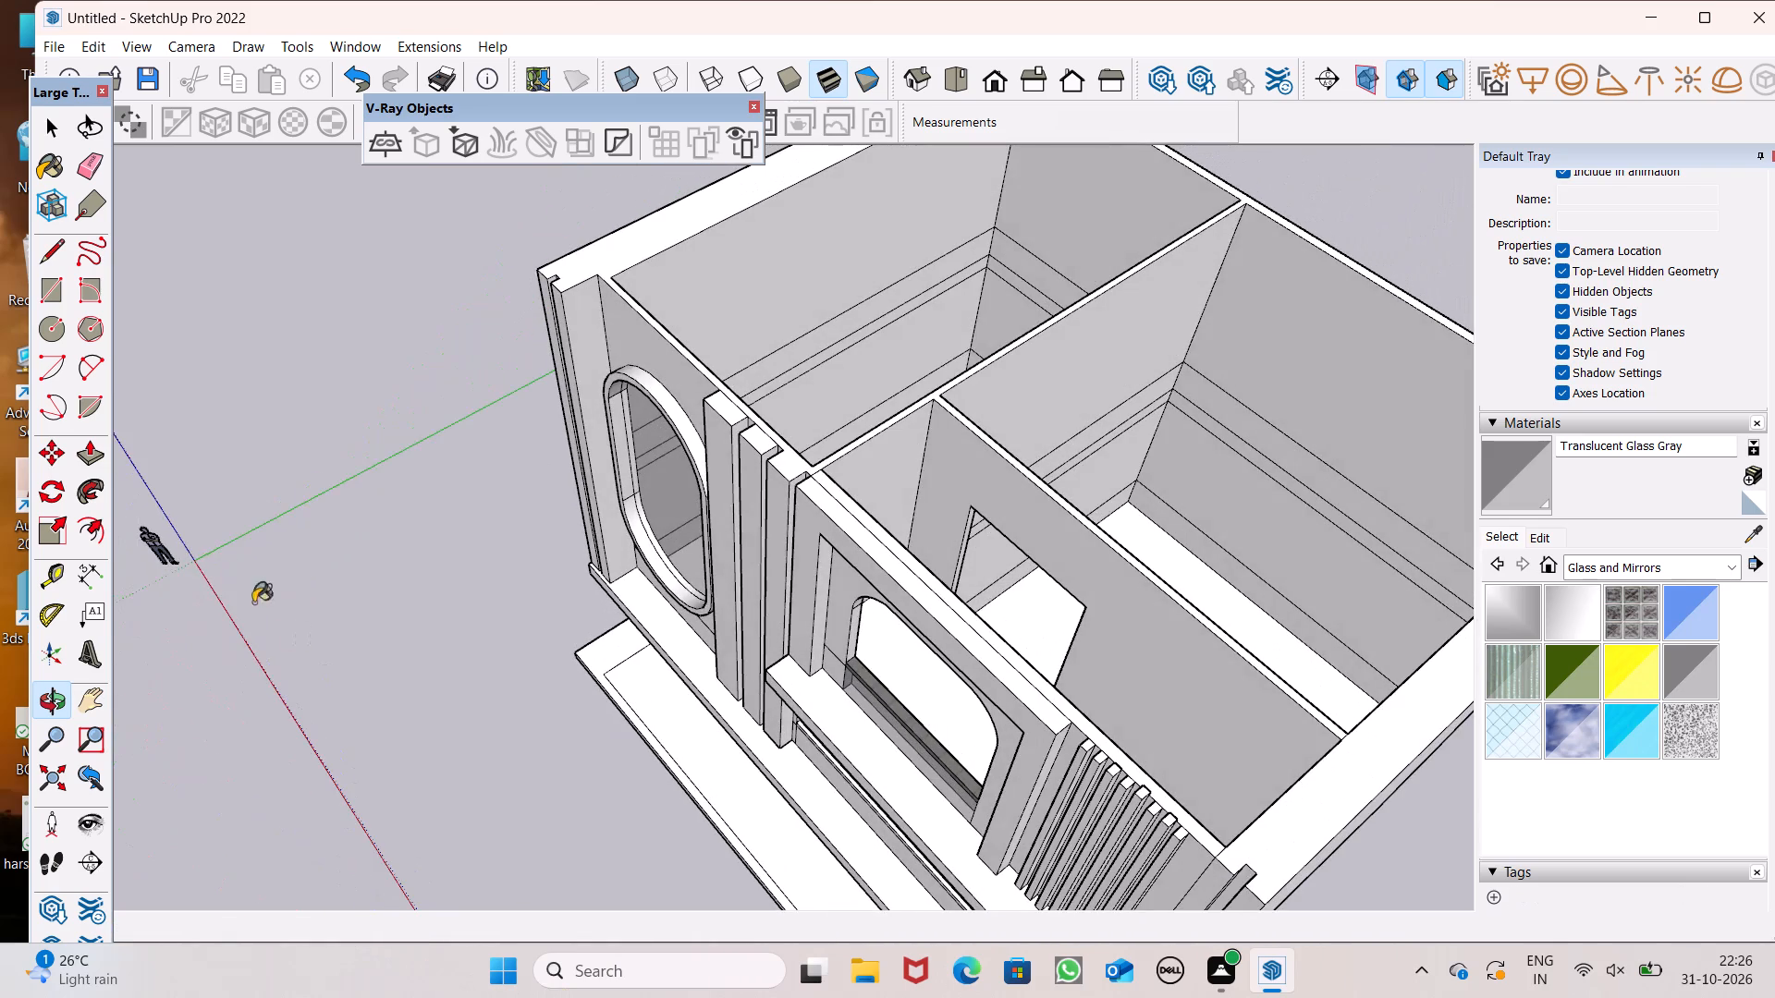
pyautogui.click(96, 171)
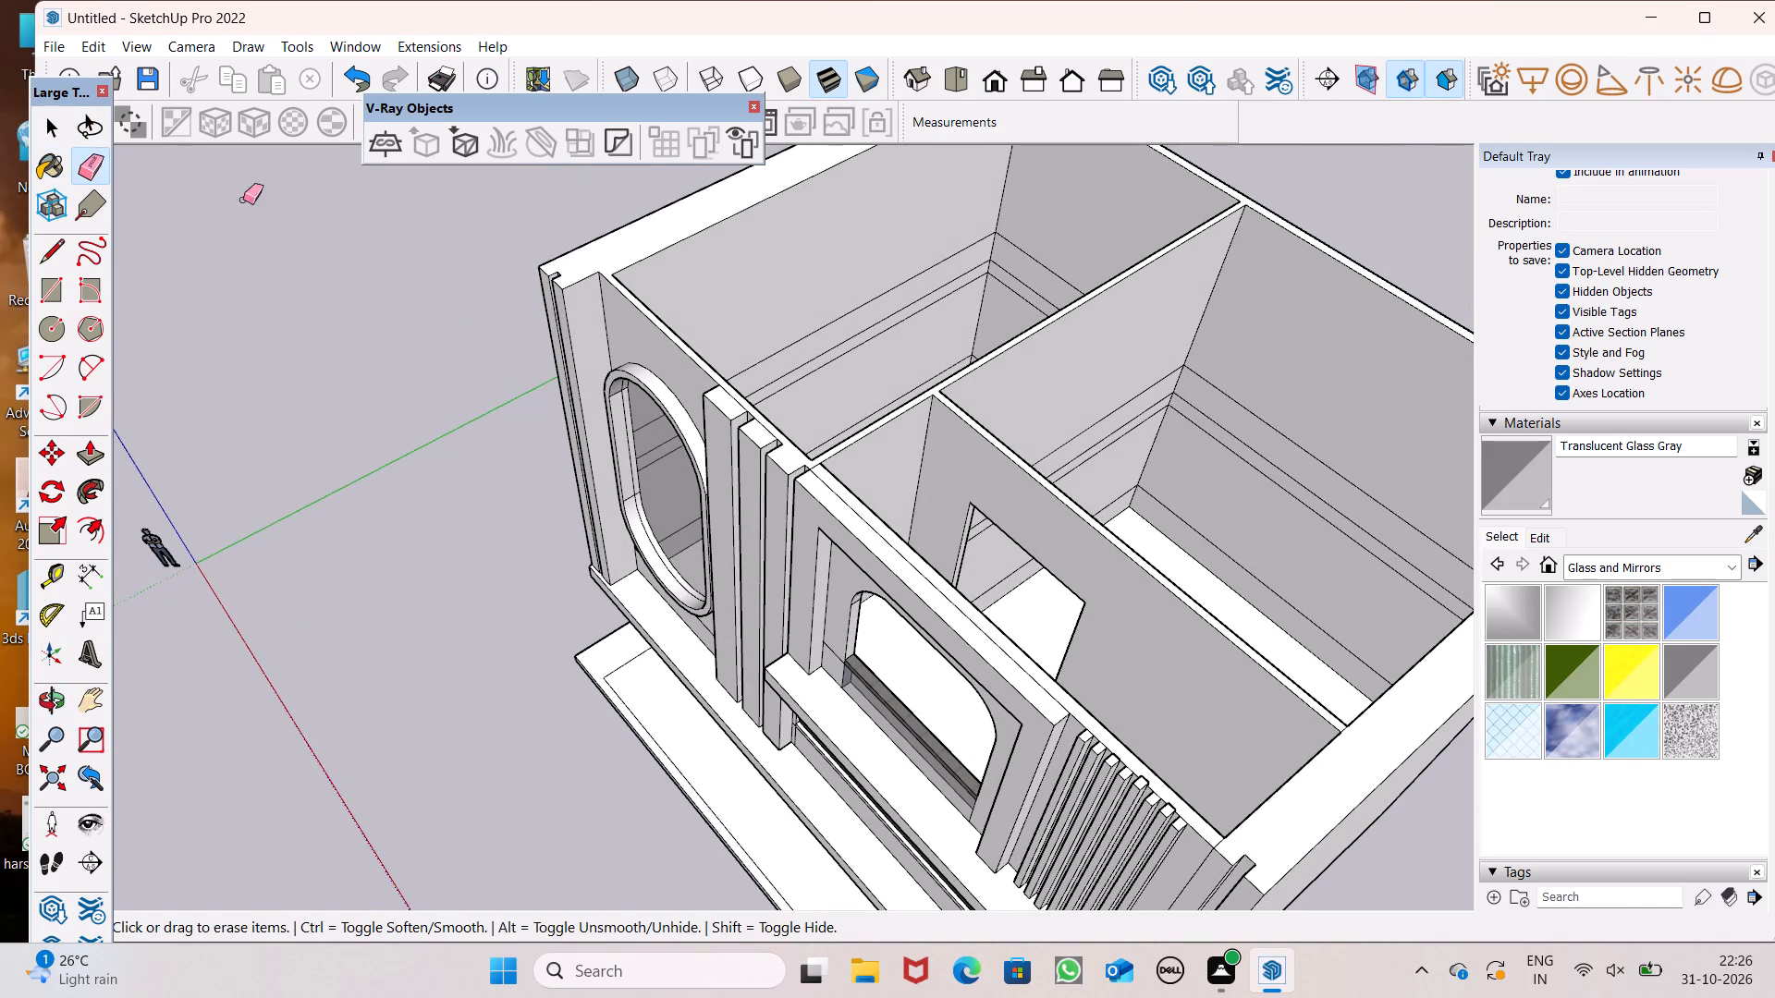
pyautogui.scroll(8, 797, 201)
pyautogui.moveTo(888, 328); pyautogui.dragTo(946, 532)
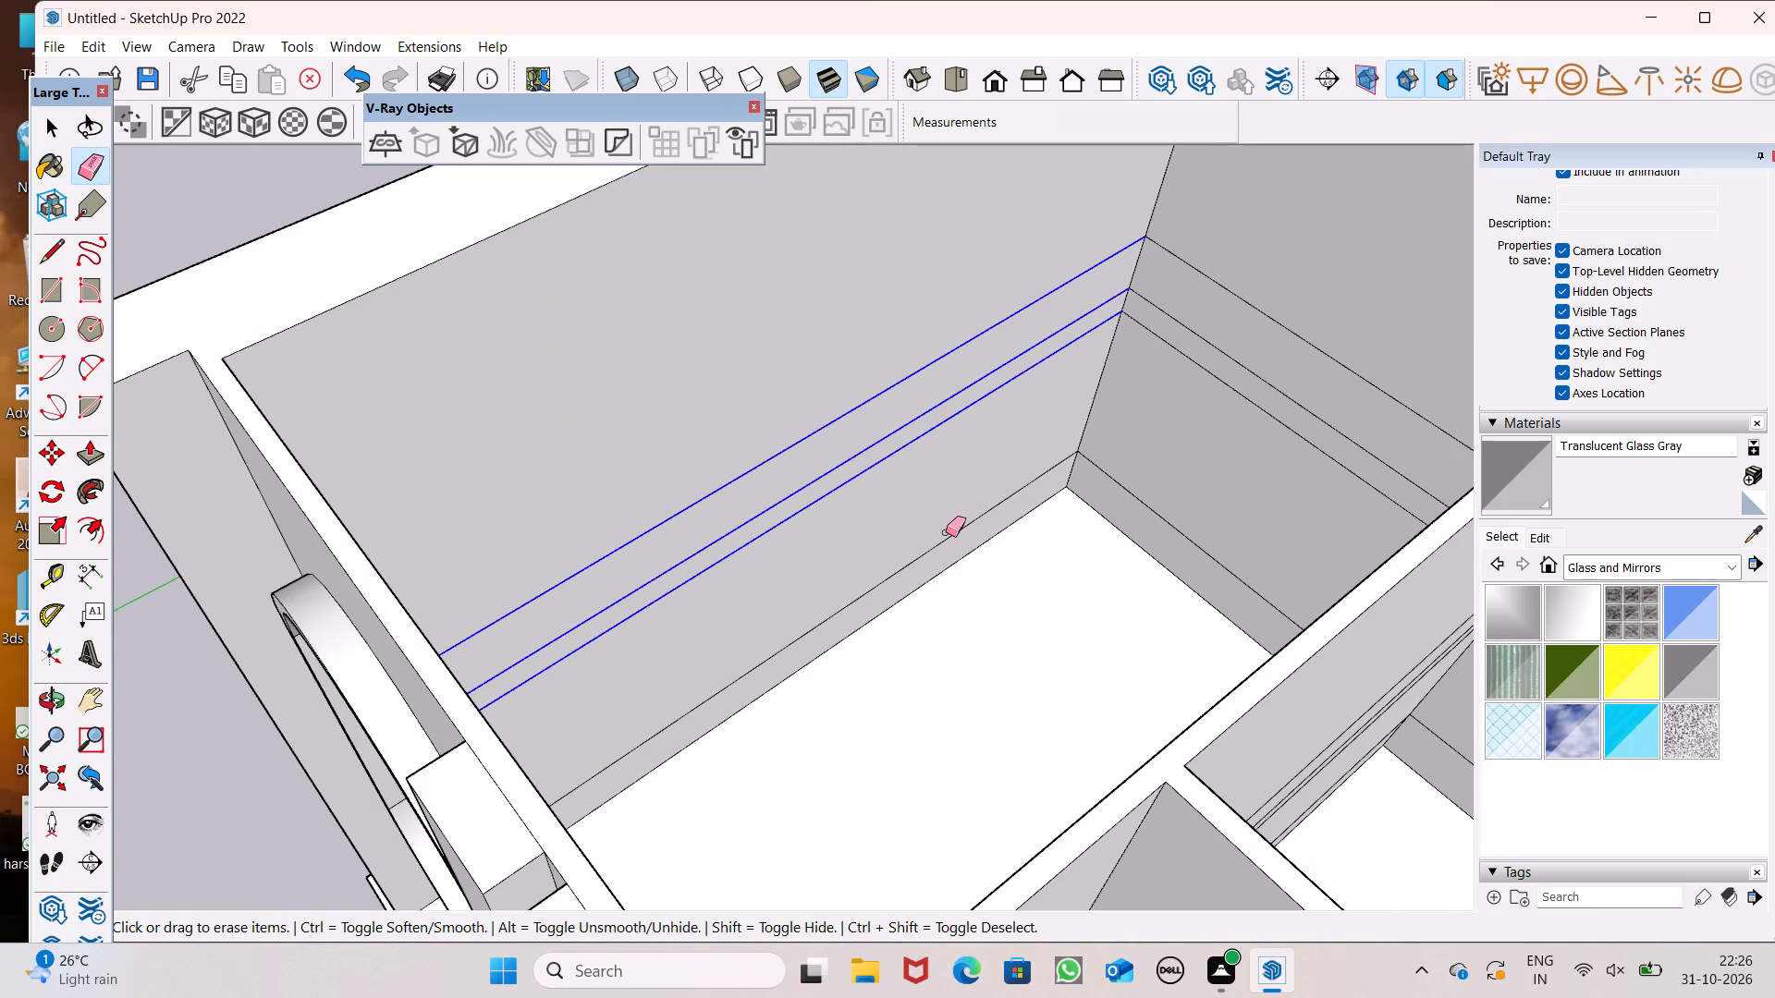
pyautogui.moveTo(946, 532); pyautogui.dragTo(946, 517)
pyautogui.moveTo(1273, 297); pyautogui.dragTo(1229, 432)
pyautogui.moveTo(1030, 478); pyautogui.dragTo(1154, 507, button='middle')
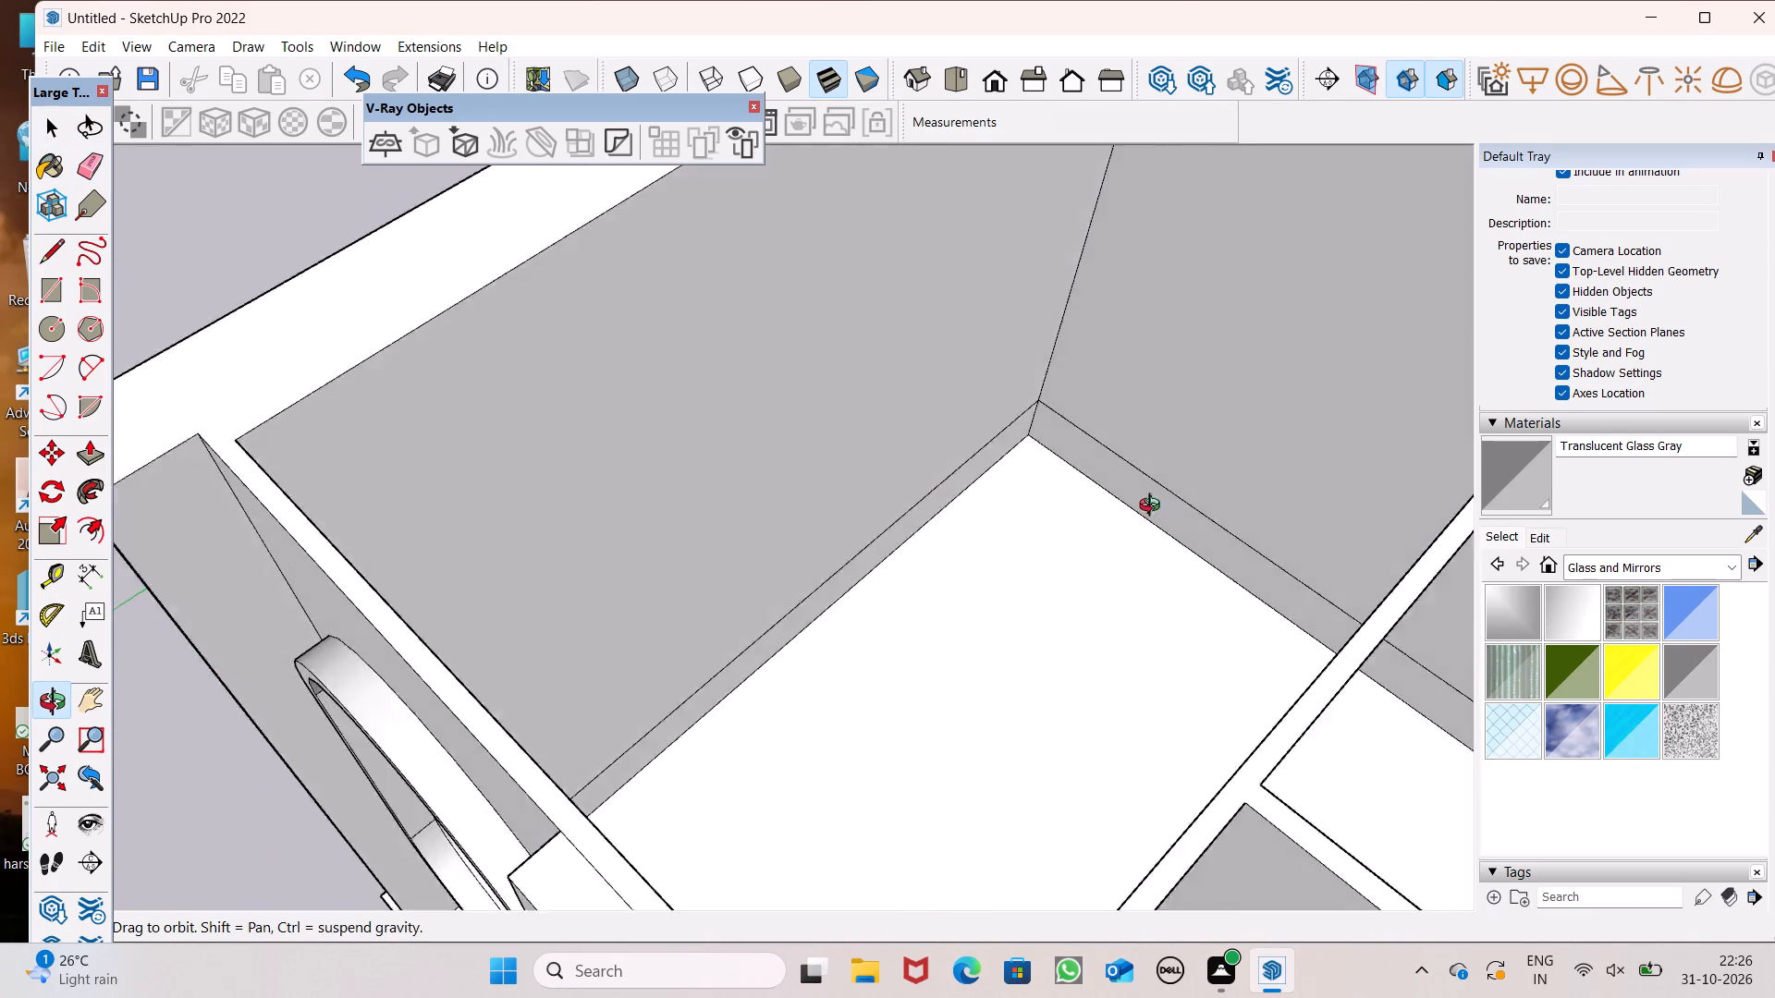
pyautogui.moveTo(1154, 507); pyautogui.dragTo(1612, 414, button='middle')
pyautogui.moveTo(1086, 307); pyautogui.dragTo(1022, 401)
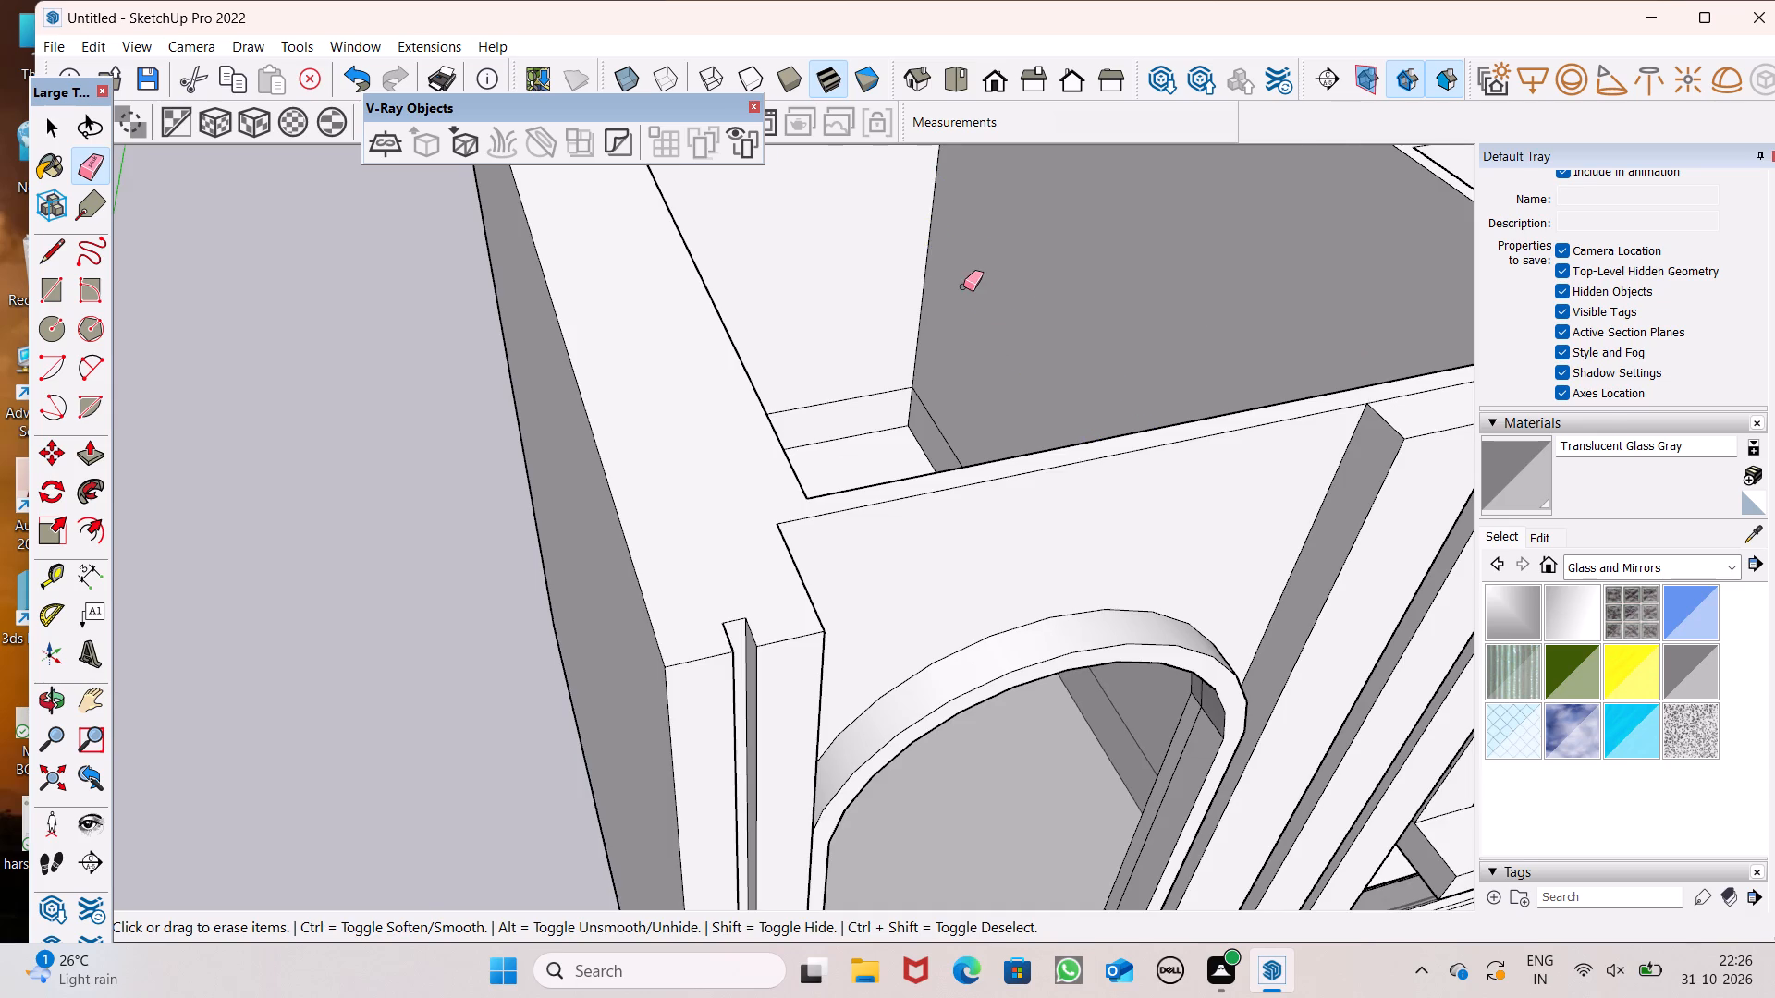
pyautogui.scroll(-6, 963, 281)
pyautogui.moveTo(991, 342); pyautogui.dragTo(806, 111, button='middle')
pyautogui.scroll(-4, 762, 336)
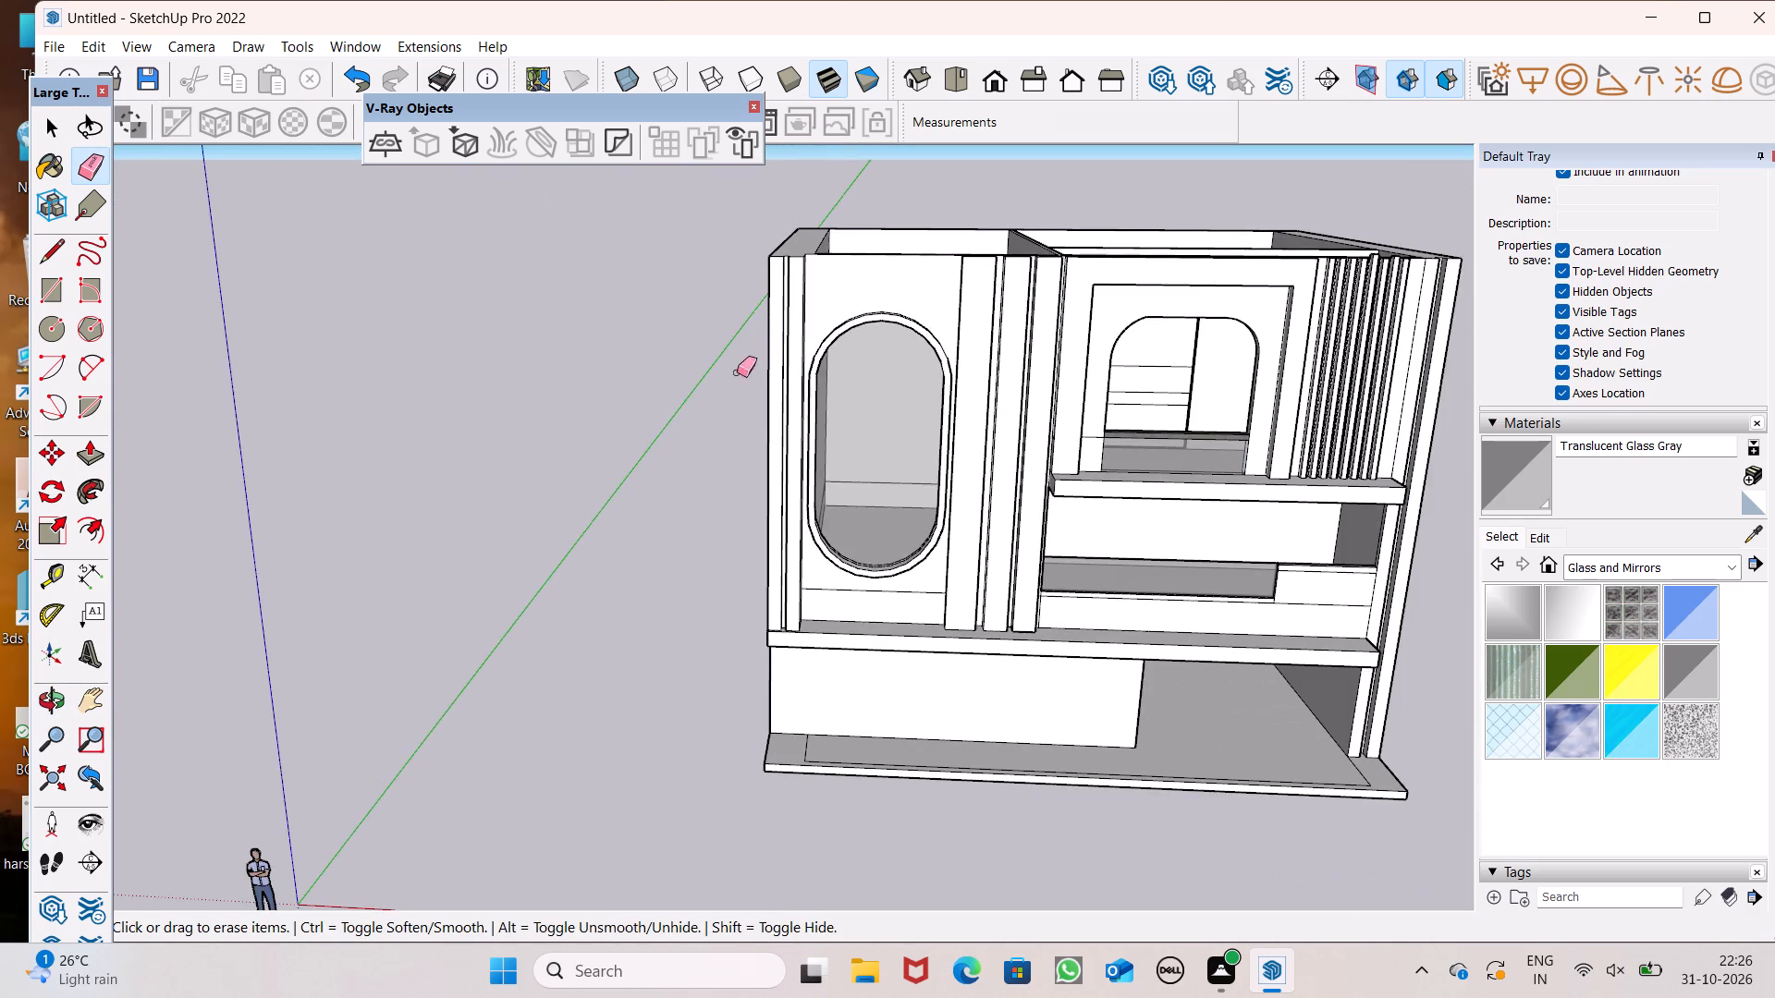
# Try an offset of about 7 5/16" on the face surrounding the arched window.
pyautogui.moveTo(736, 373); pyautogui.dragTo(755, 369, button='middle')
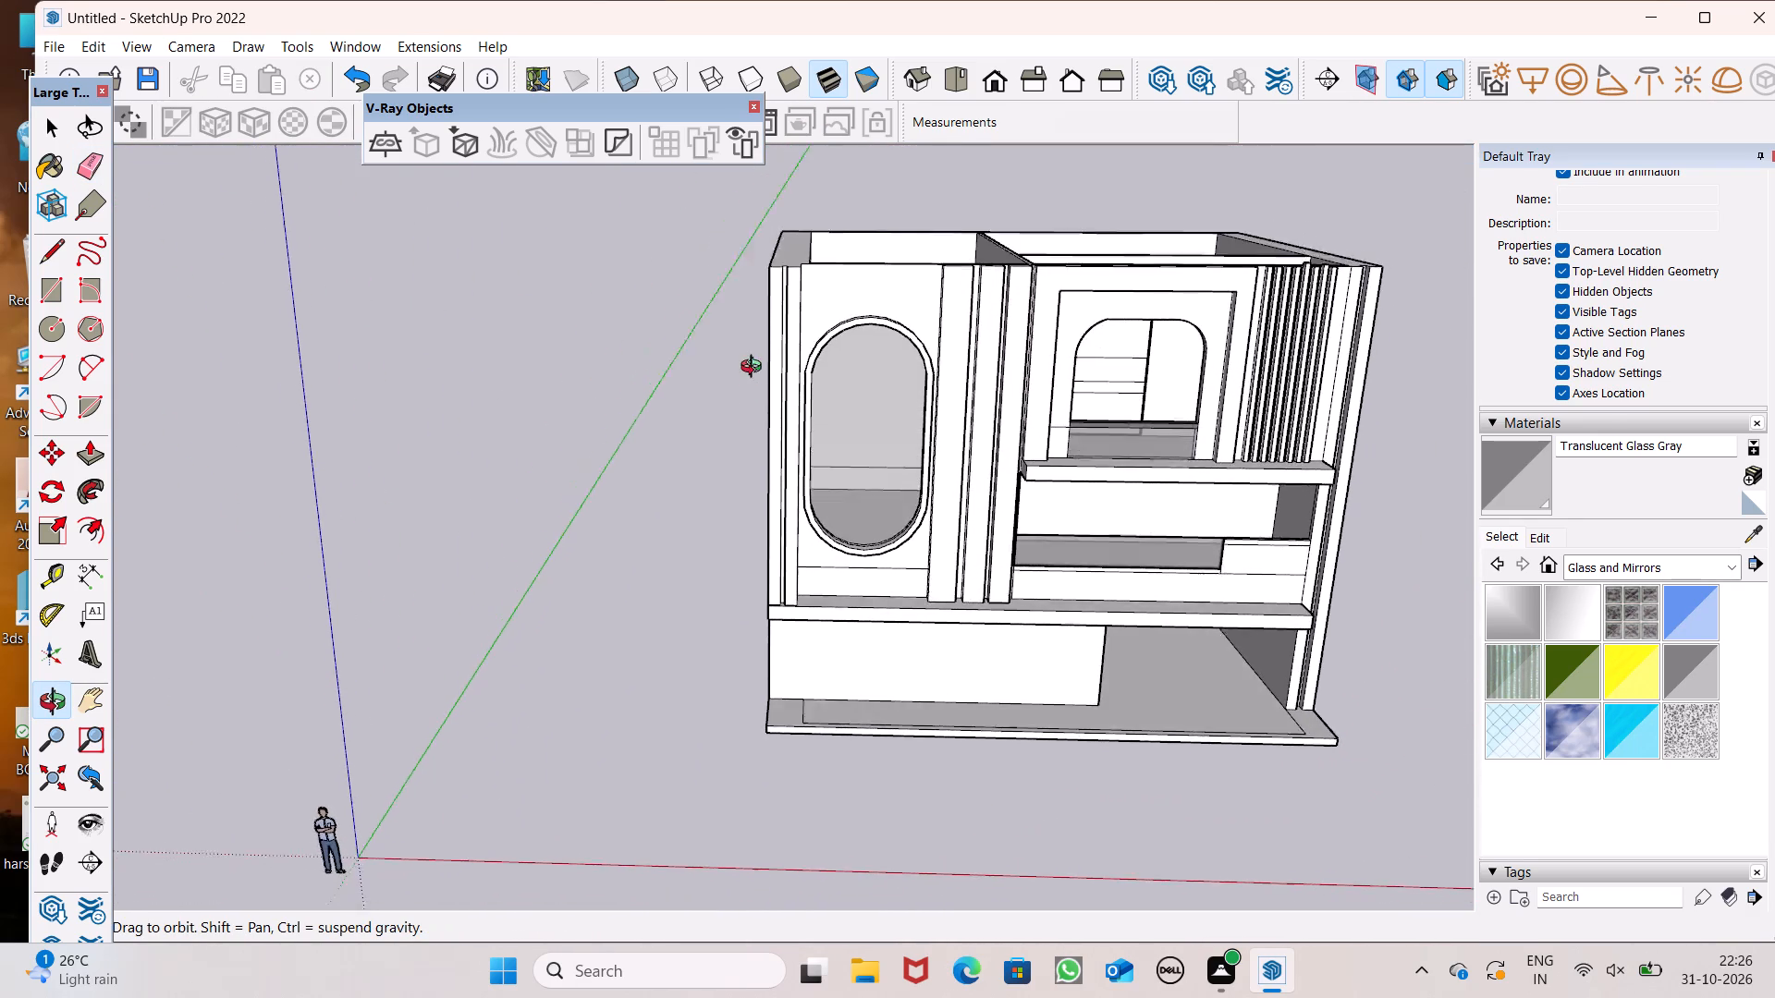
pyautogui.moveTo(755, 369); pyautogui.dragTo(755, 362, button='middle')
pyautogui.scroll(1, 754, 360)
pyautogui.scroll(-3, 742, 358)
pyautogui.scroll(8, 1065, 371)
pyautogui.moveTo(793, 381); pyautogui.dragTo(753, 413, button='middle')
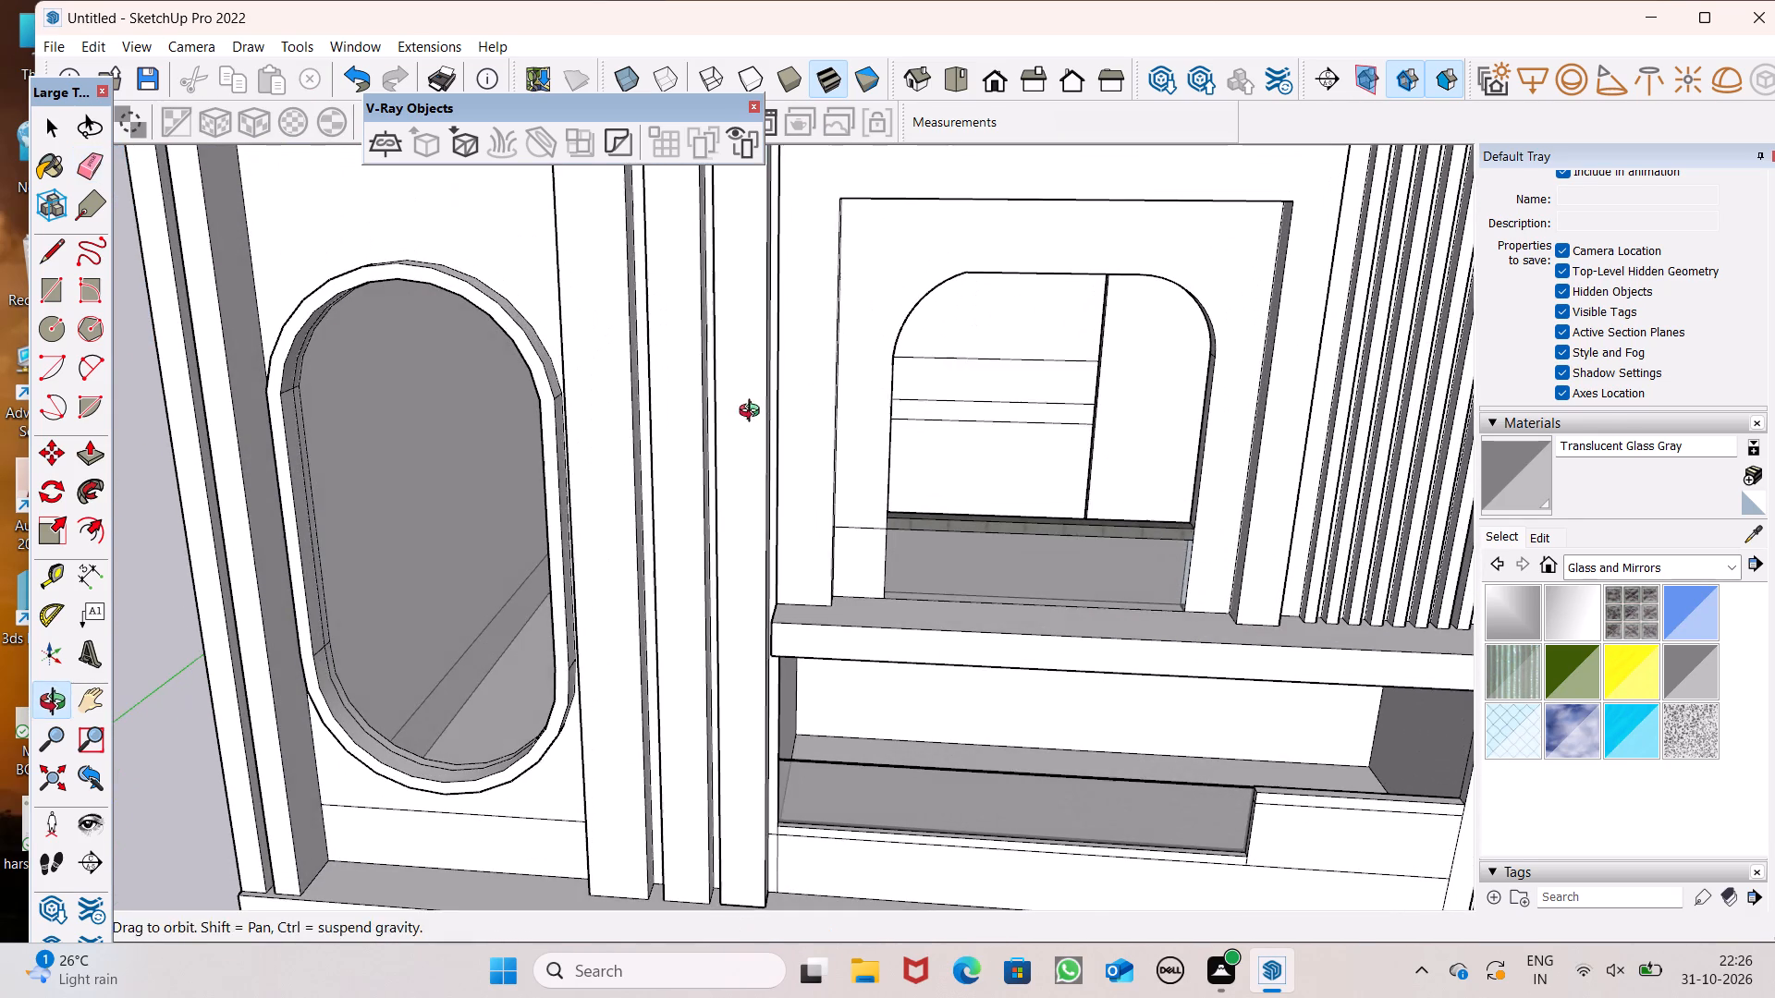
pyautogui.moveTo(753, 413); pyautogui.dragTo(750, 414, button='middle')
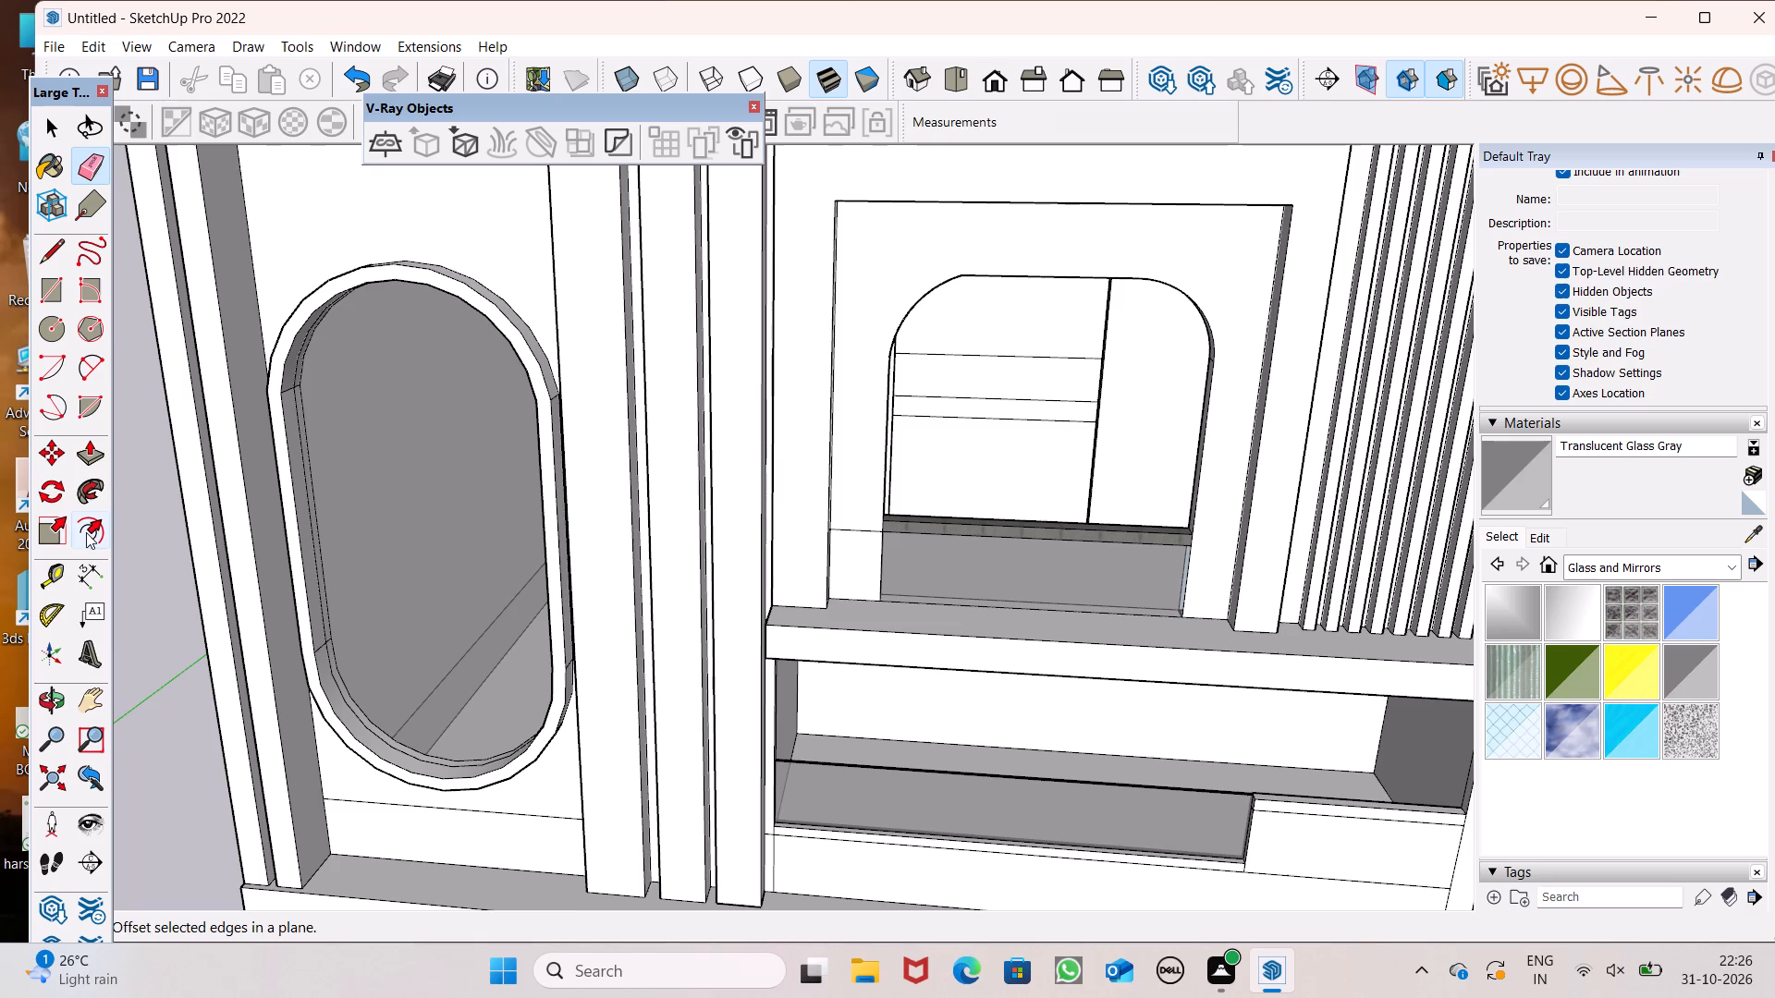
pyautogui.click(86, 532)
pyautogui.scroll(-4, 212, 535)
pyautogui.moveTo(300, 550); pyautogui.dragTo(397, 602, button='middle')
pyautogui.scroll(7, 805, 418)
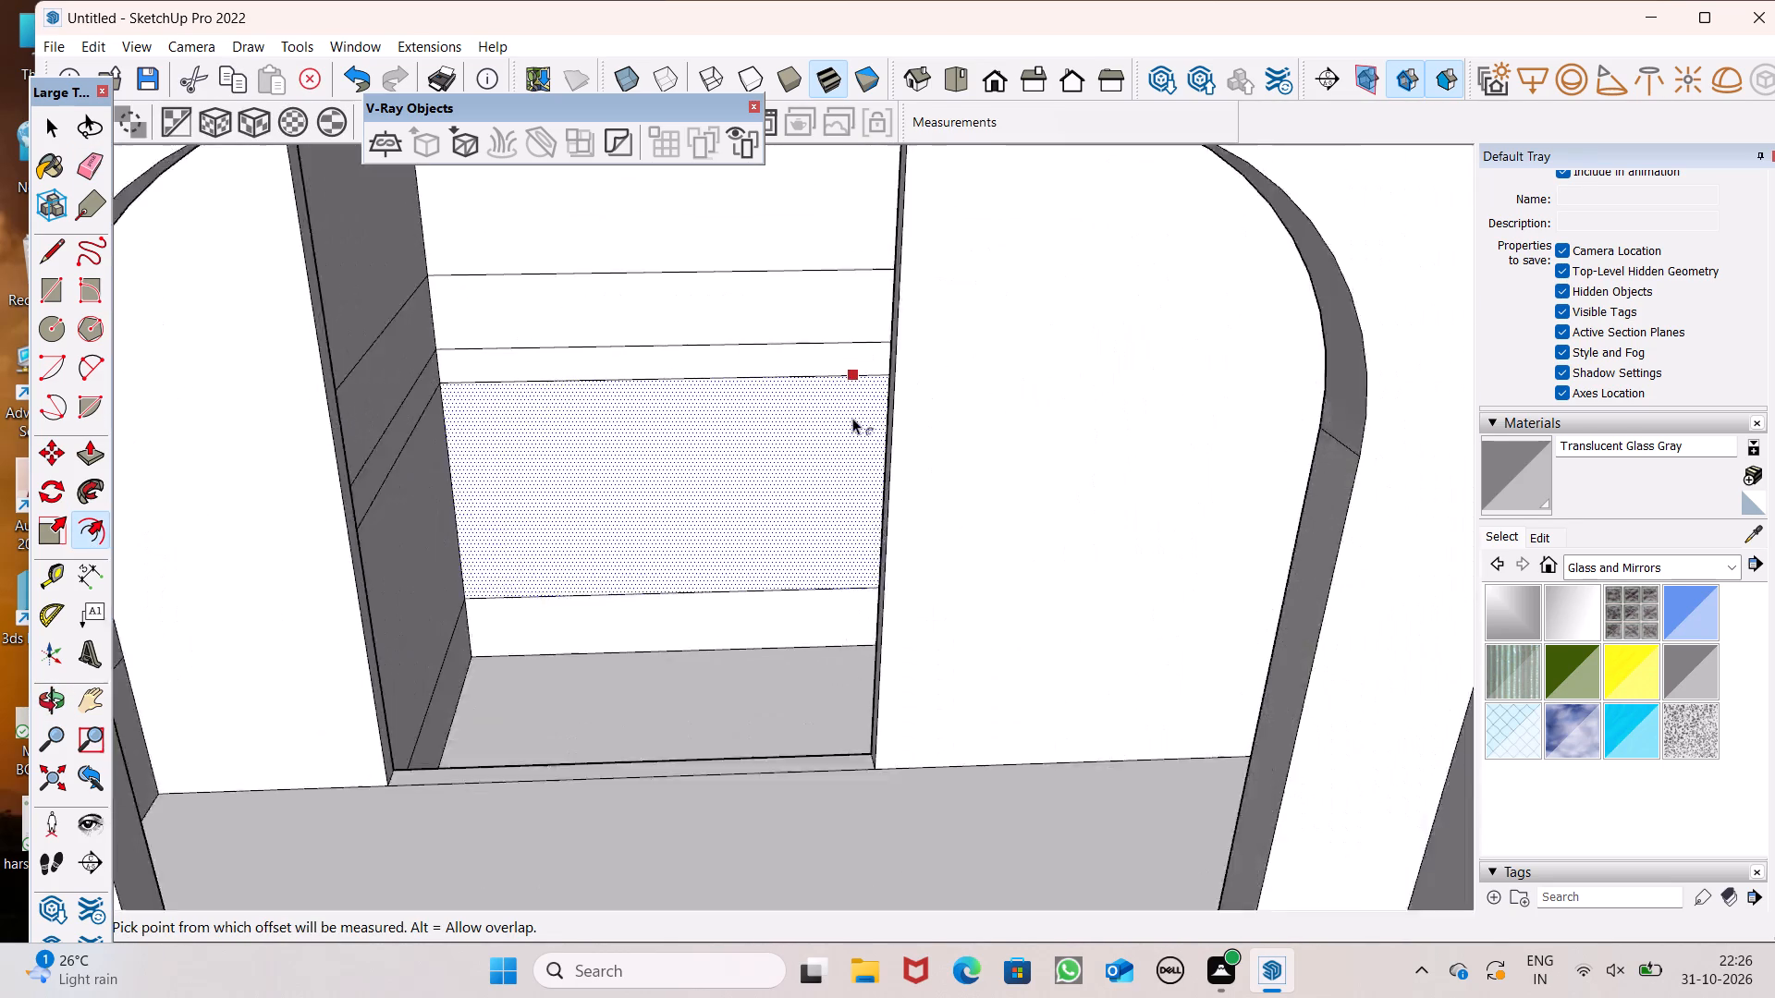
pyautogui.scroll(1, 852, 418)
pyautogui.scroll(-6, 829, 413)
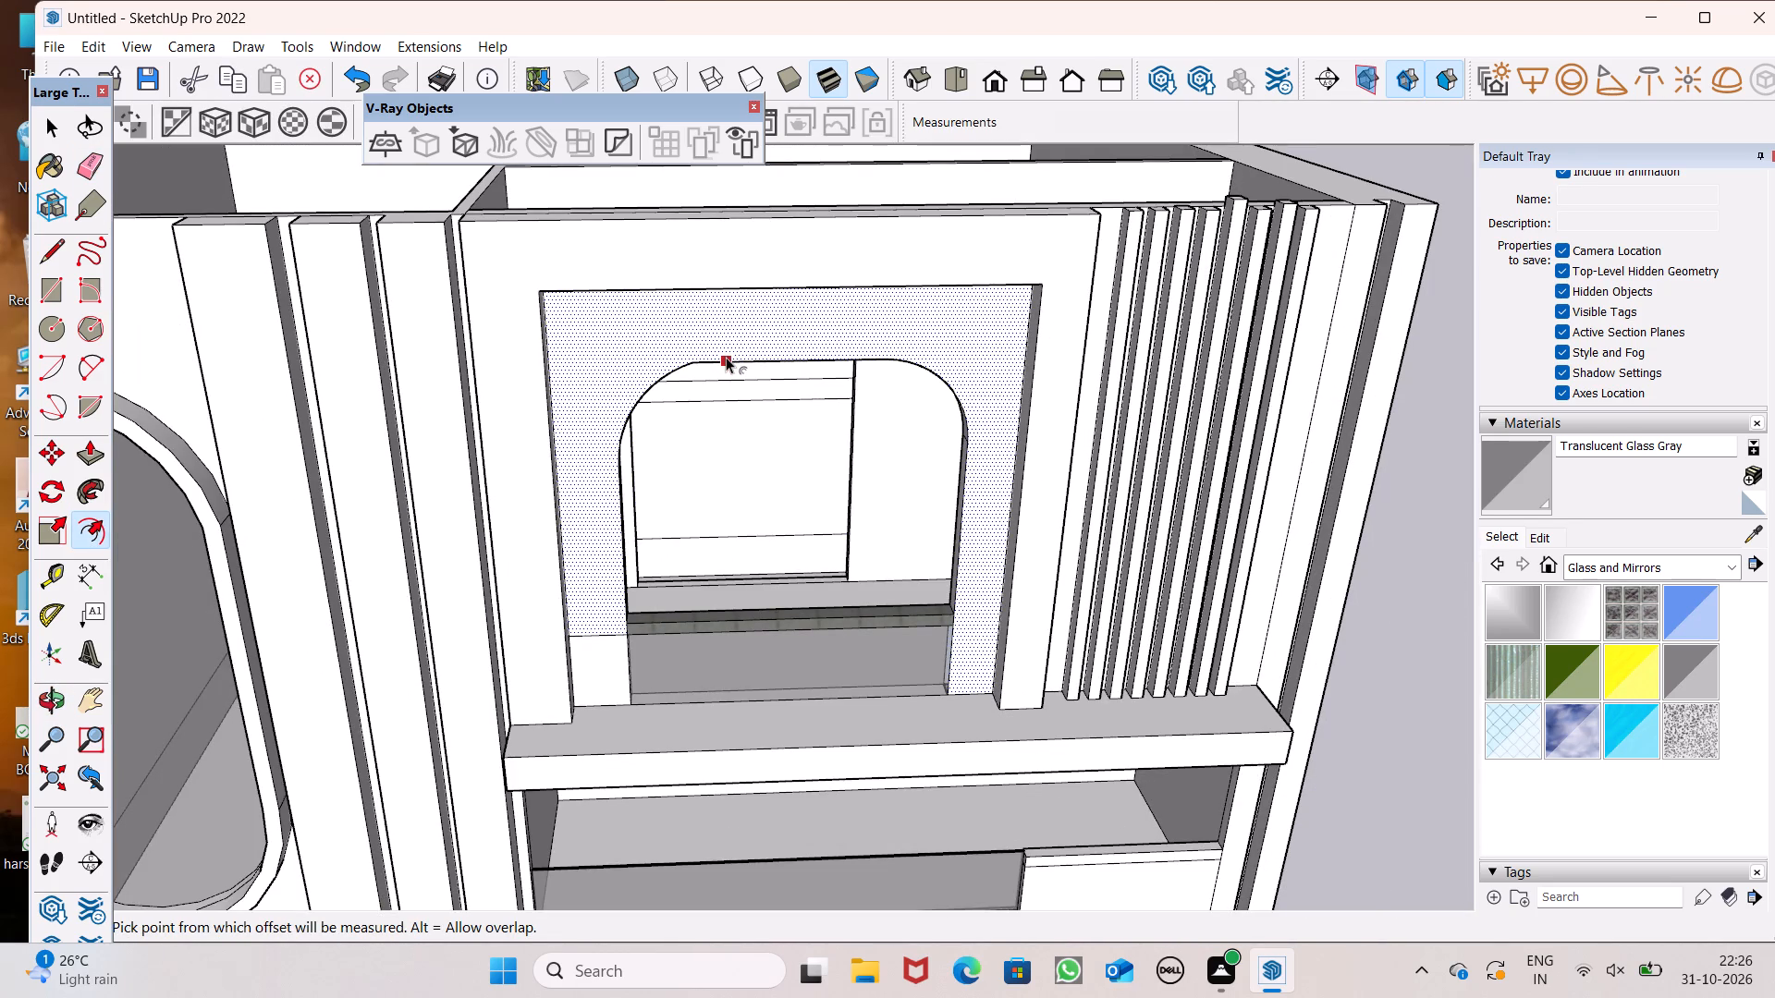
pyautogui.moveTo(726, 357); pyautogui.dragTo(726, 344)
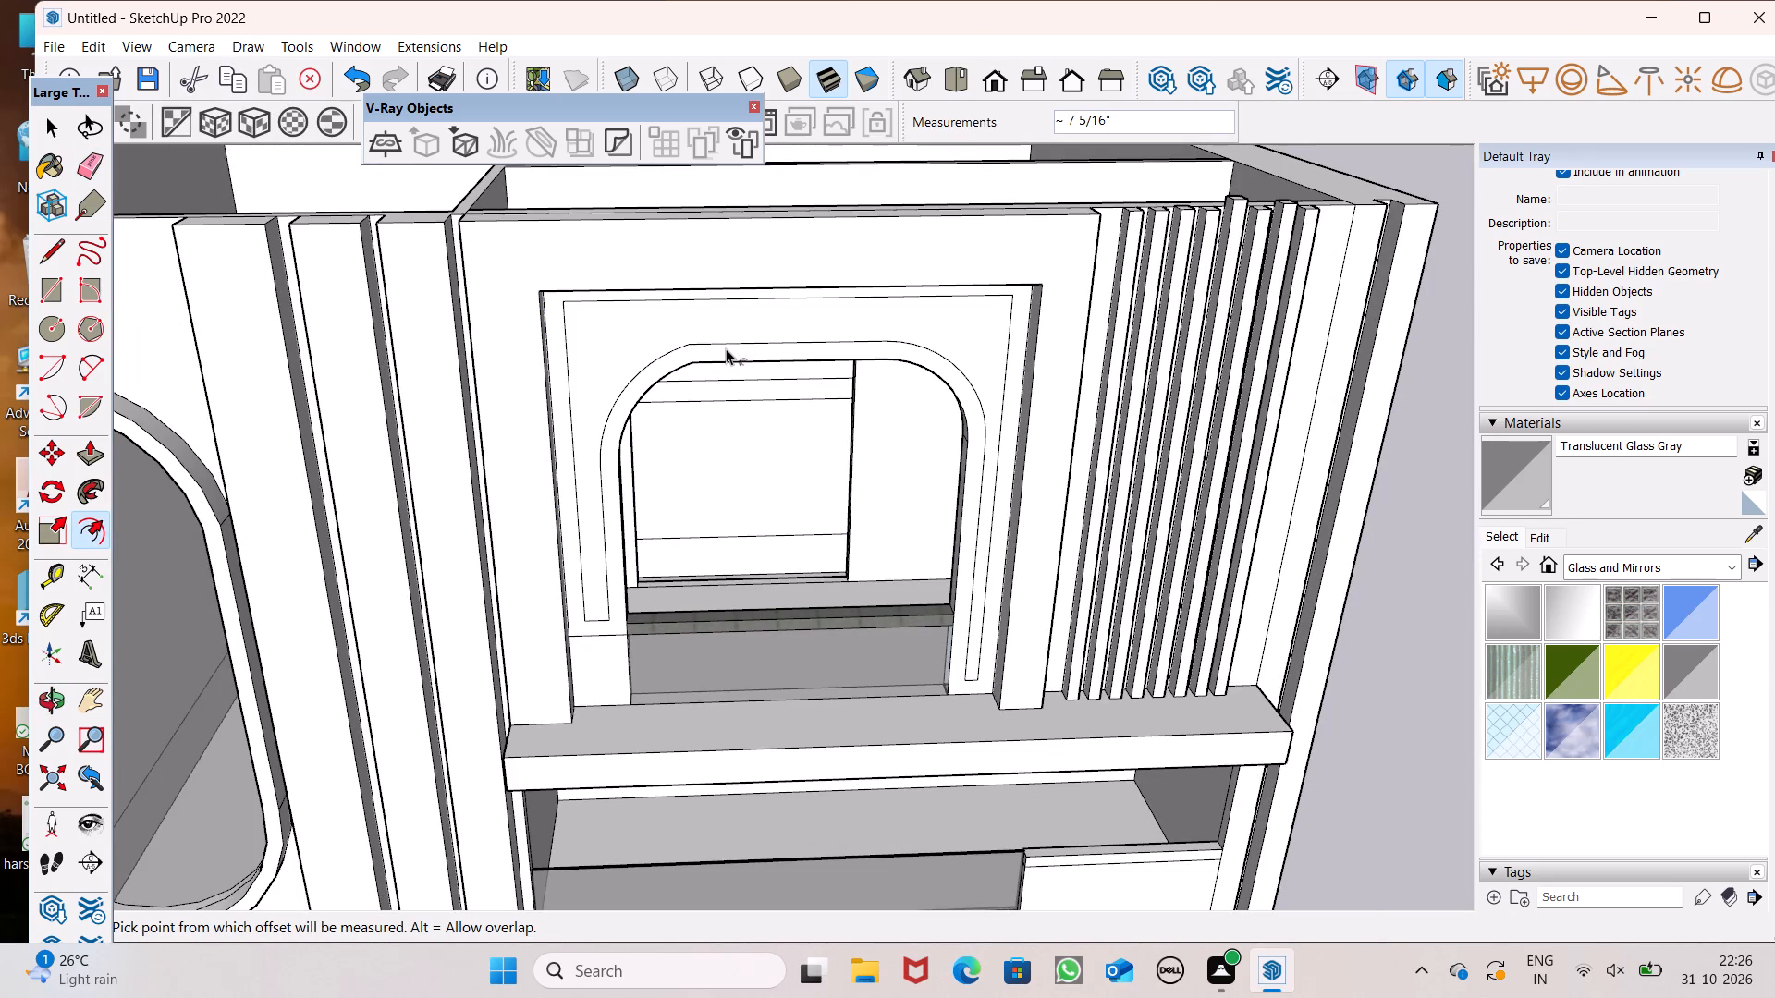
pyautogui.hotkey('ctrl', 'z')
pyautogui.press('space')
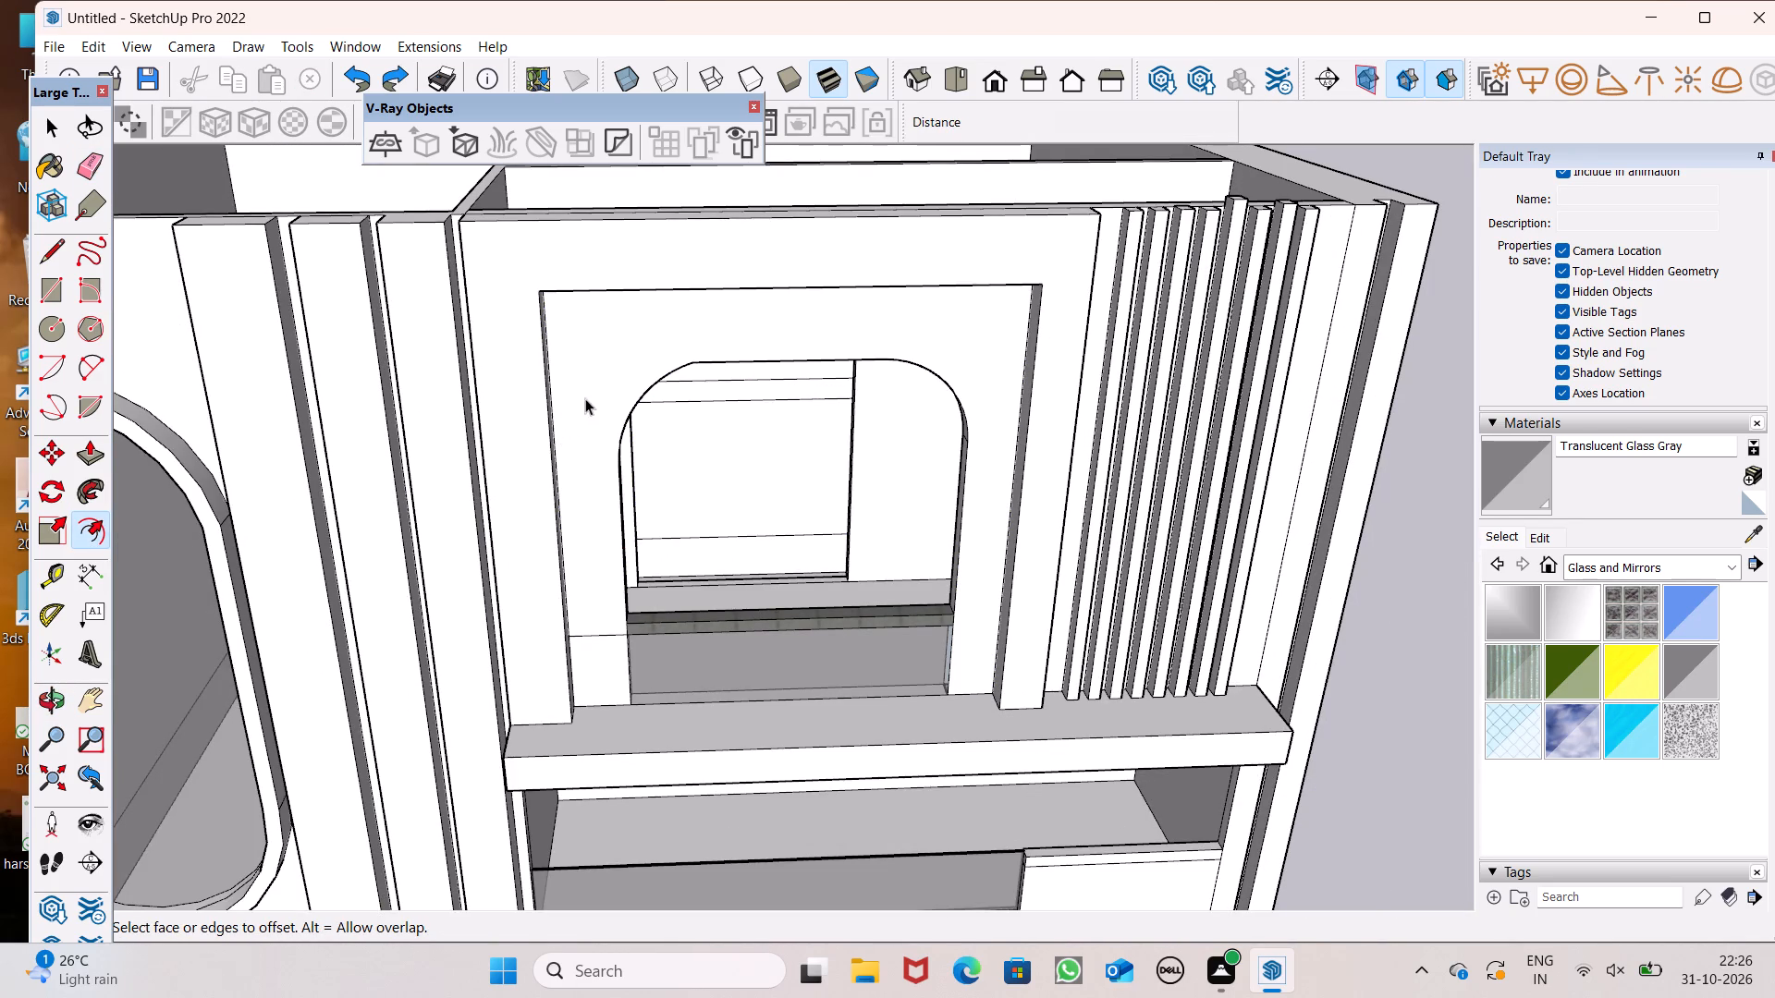
# Erase the short horizontal line across the arched window surround's jamb nearest the capsule window.
pyautogui.moveTo(82, 165); pyautogui.dragTo(98, 156)
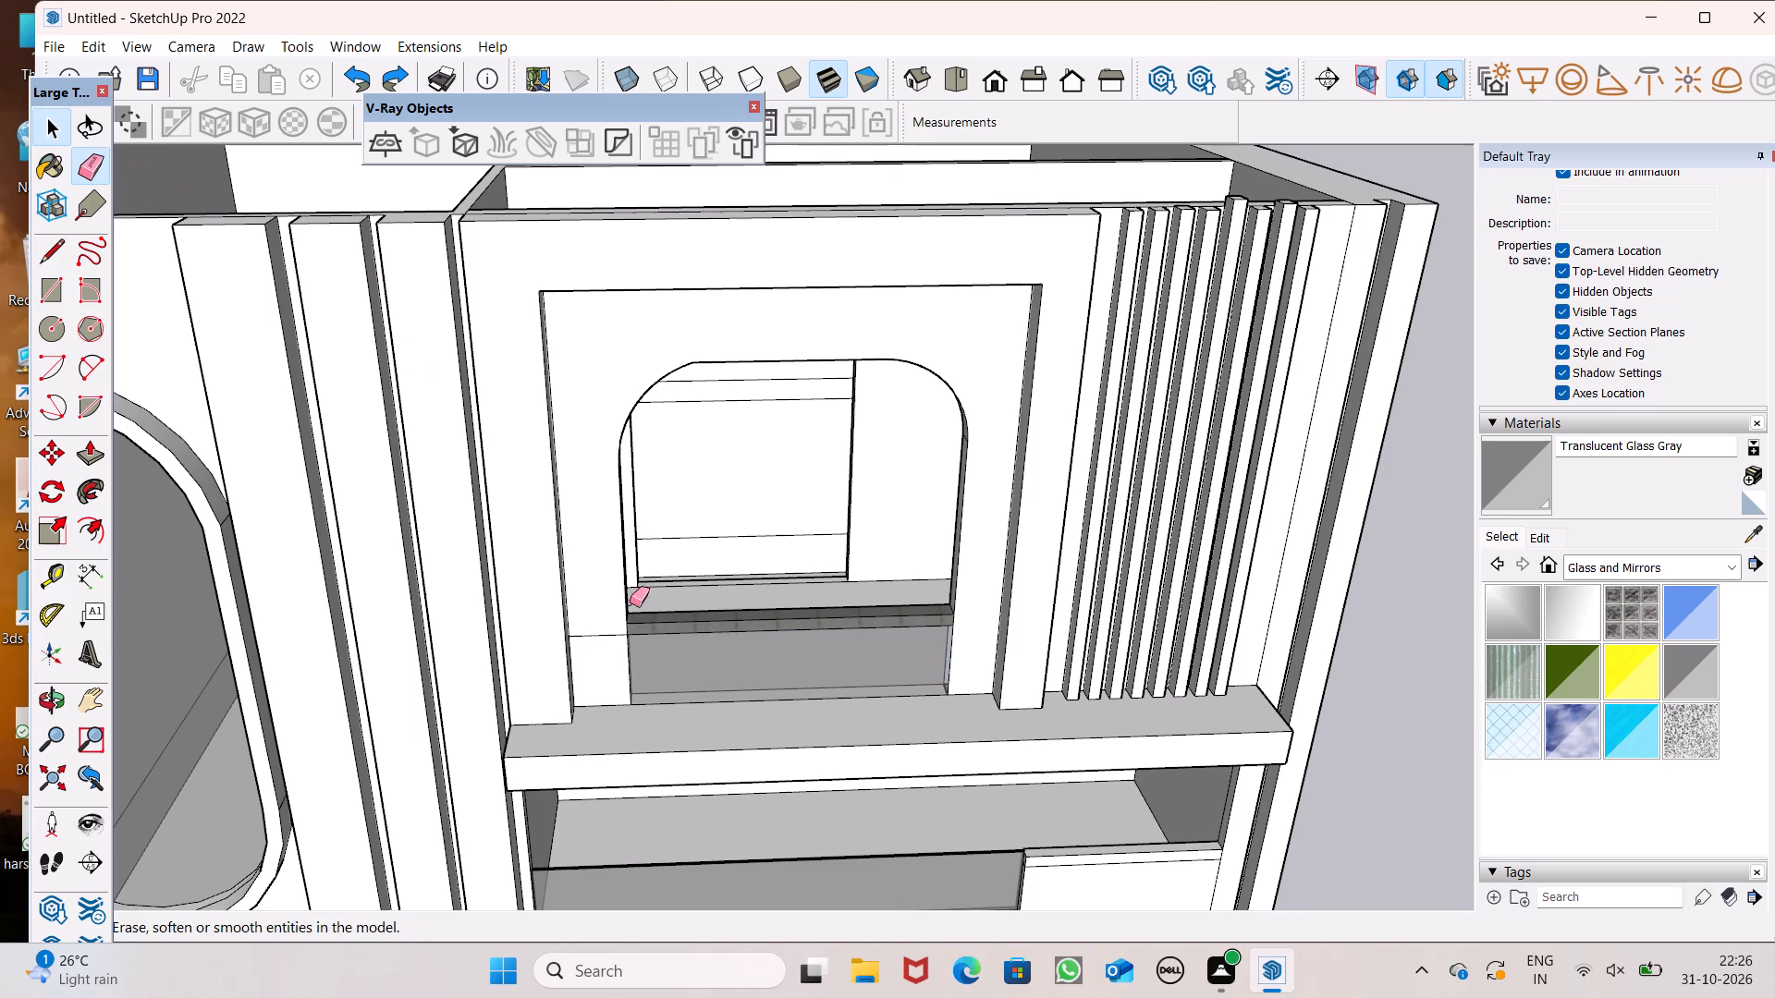
pyautogui.moveTo(603, 628); pyautogui.dragTo(603, 643)
# Draw a 9" line across the top of the rear wall where the long partition meets it, dividing the top face.
pyautogui.moveTo(595, 639); pyautogui.dragTo(628, 543, button='middle')
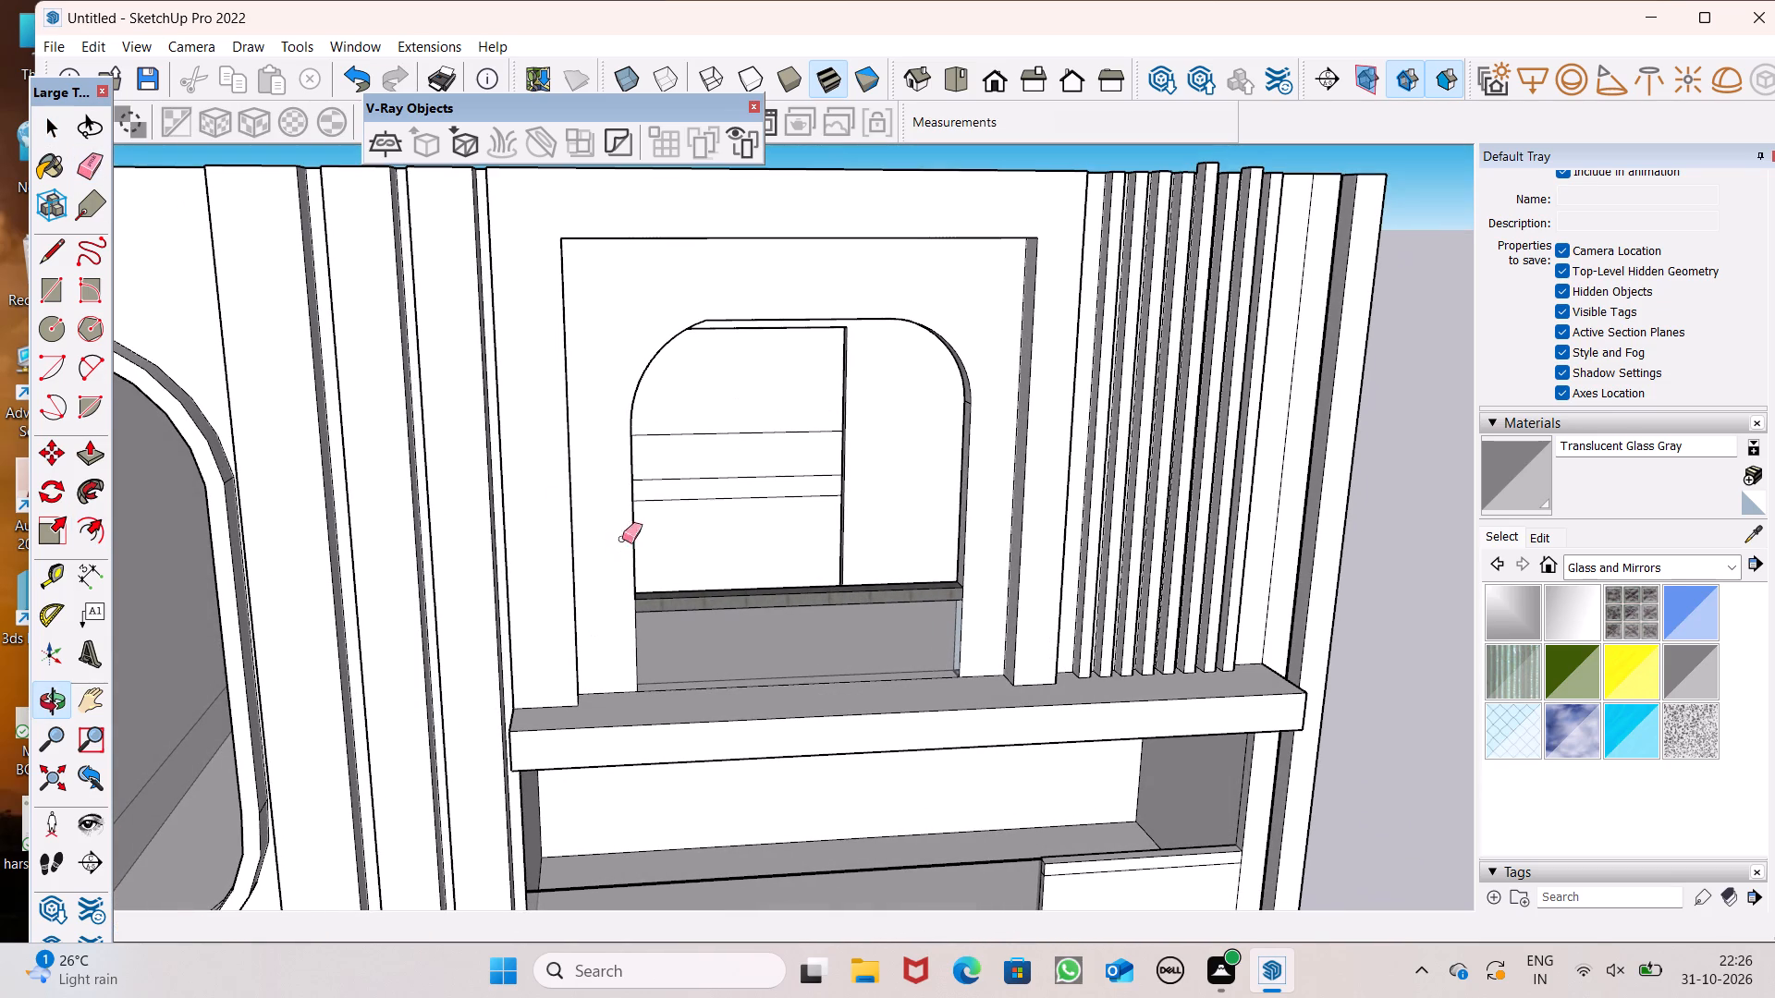
pyautogui.scroll(-8, 712, 522)
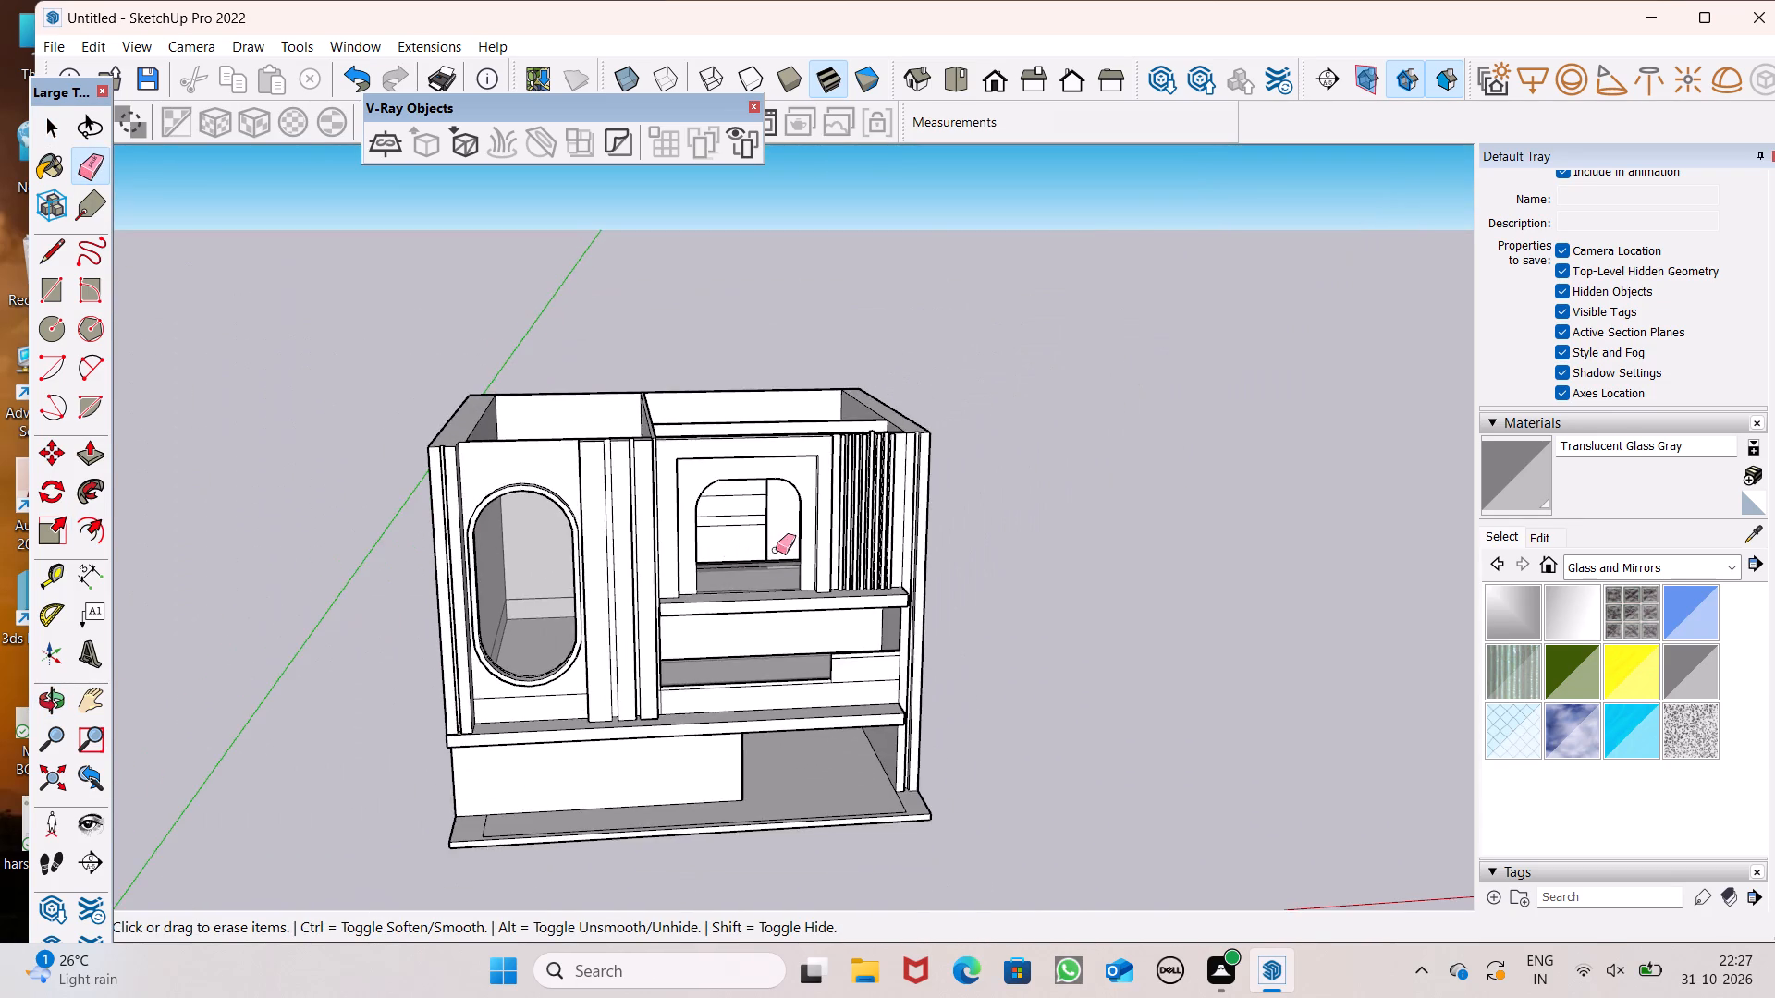
pyautogui.moveTo(801, 546); pyautogui.dragTo(703, 562, button='middle')
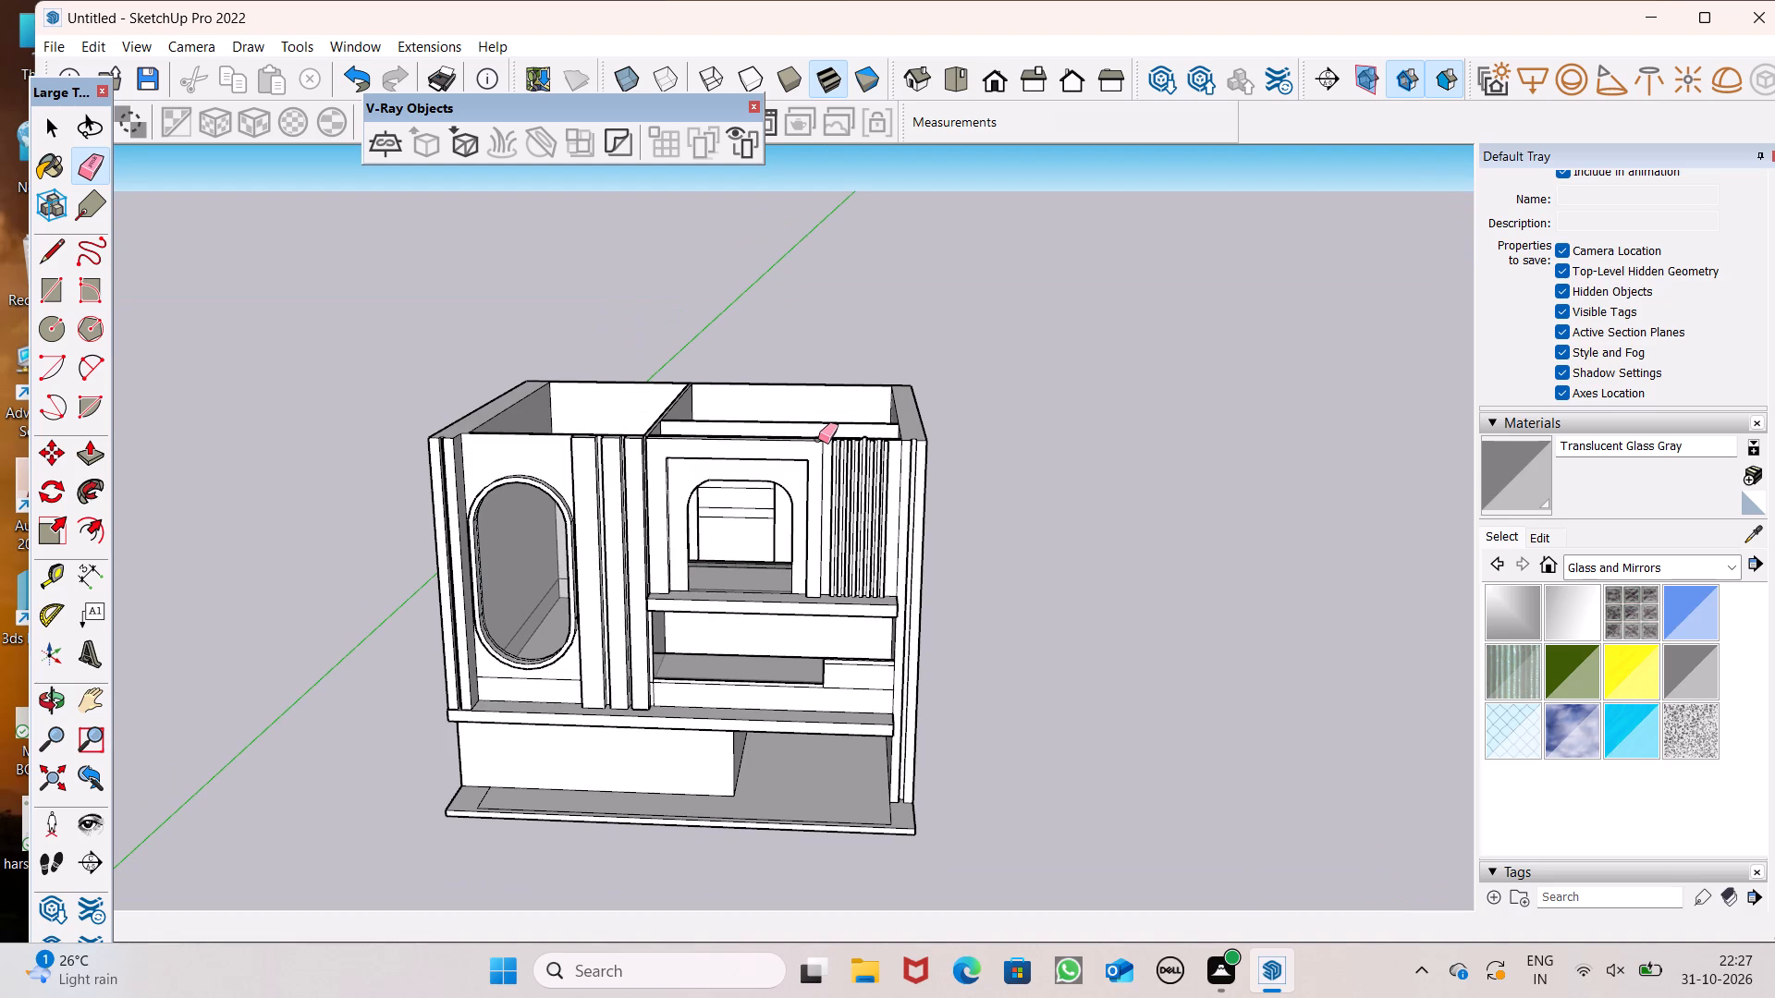
pyautogui.moveTo(819, 441); pyautogui.dragTo(732, 653, button='middle')
pyautogui.scroll(9, 826, 505)
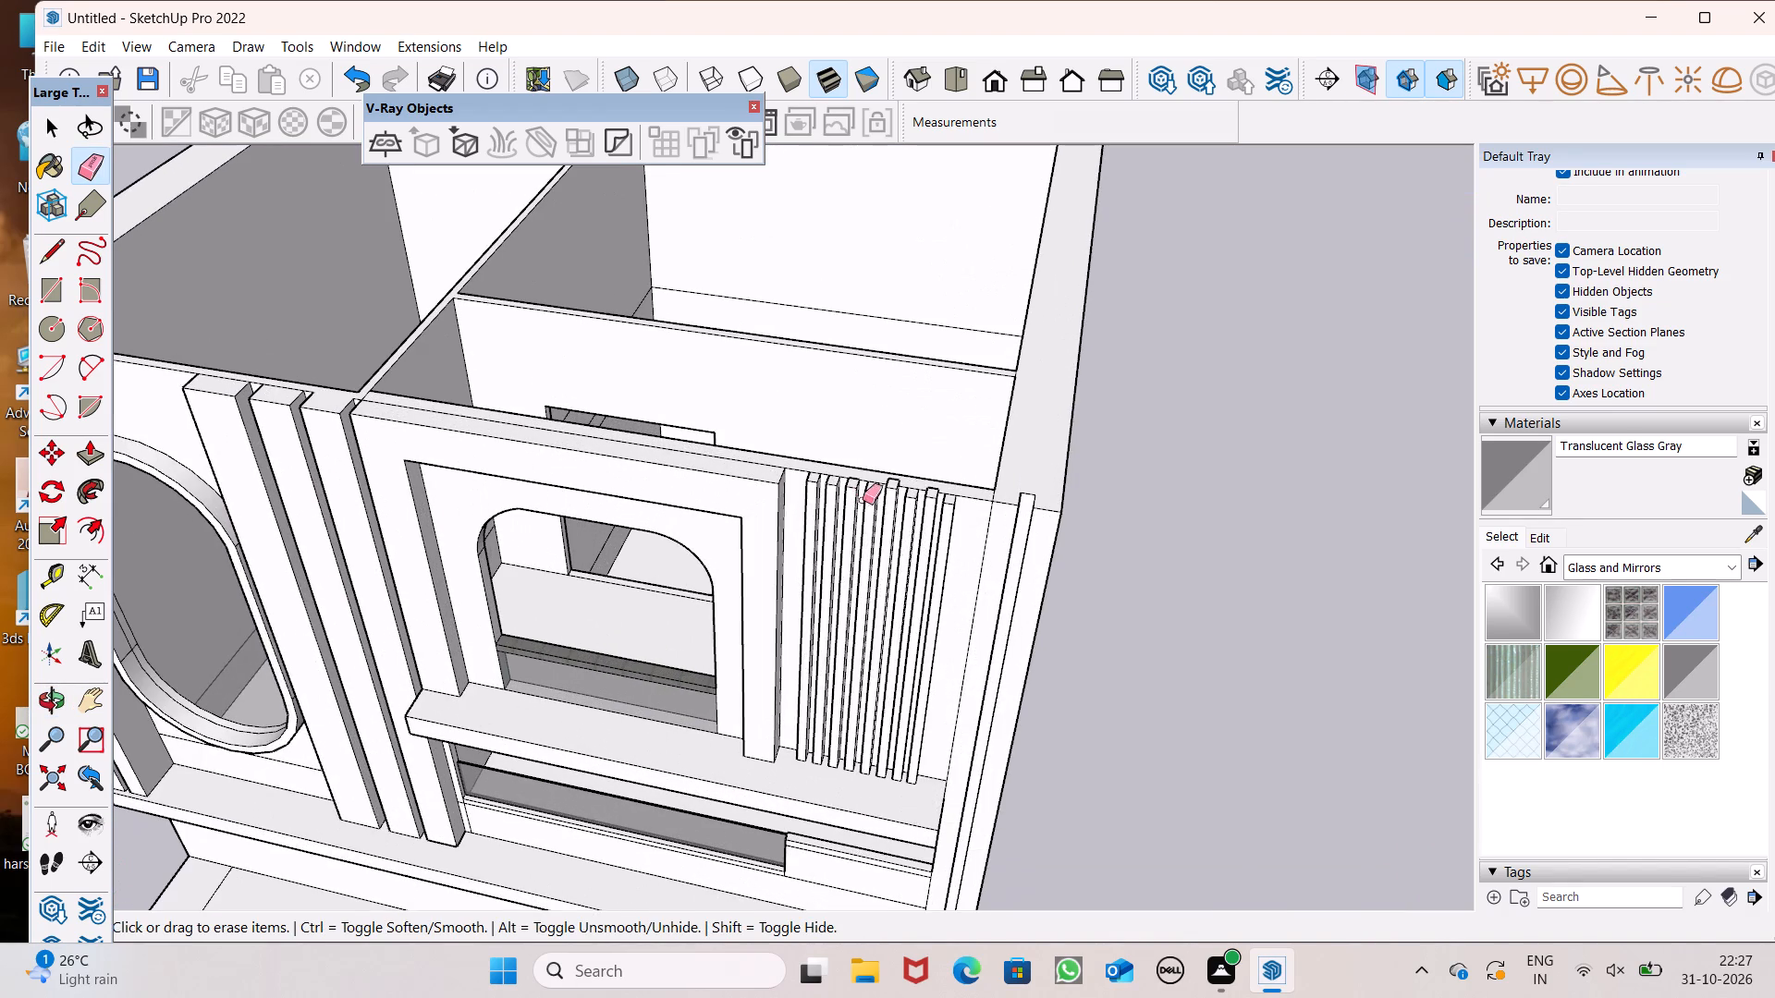
pyautogui.scroll(-5, 940, 462)
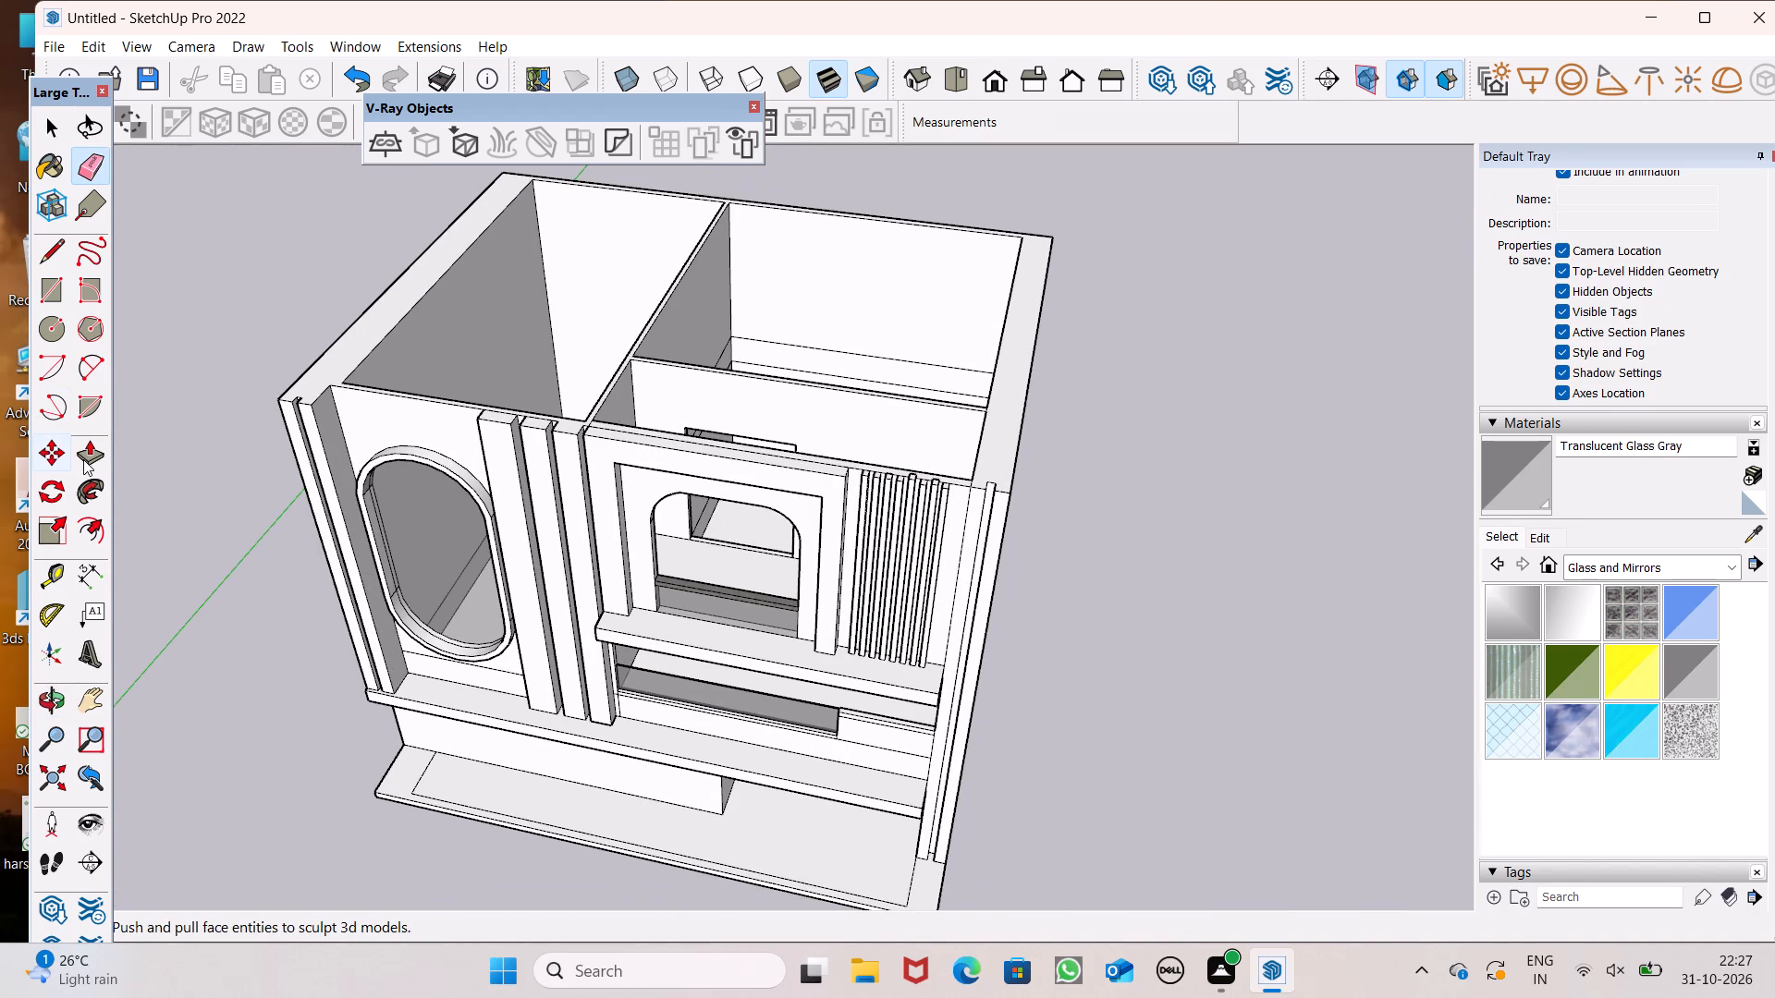
pyautogui.click(83, 459)
pyautogui.moveTo(376, 454); pyautogui.dragTo(214, 602, button='middle')
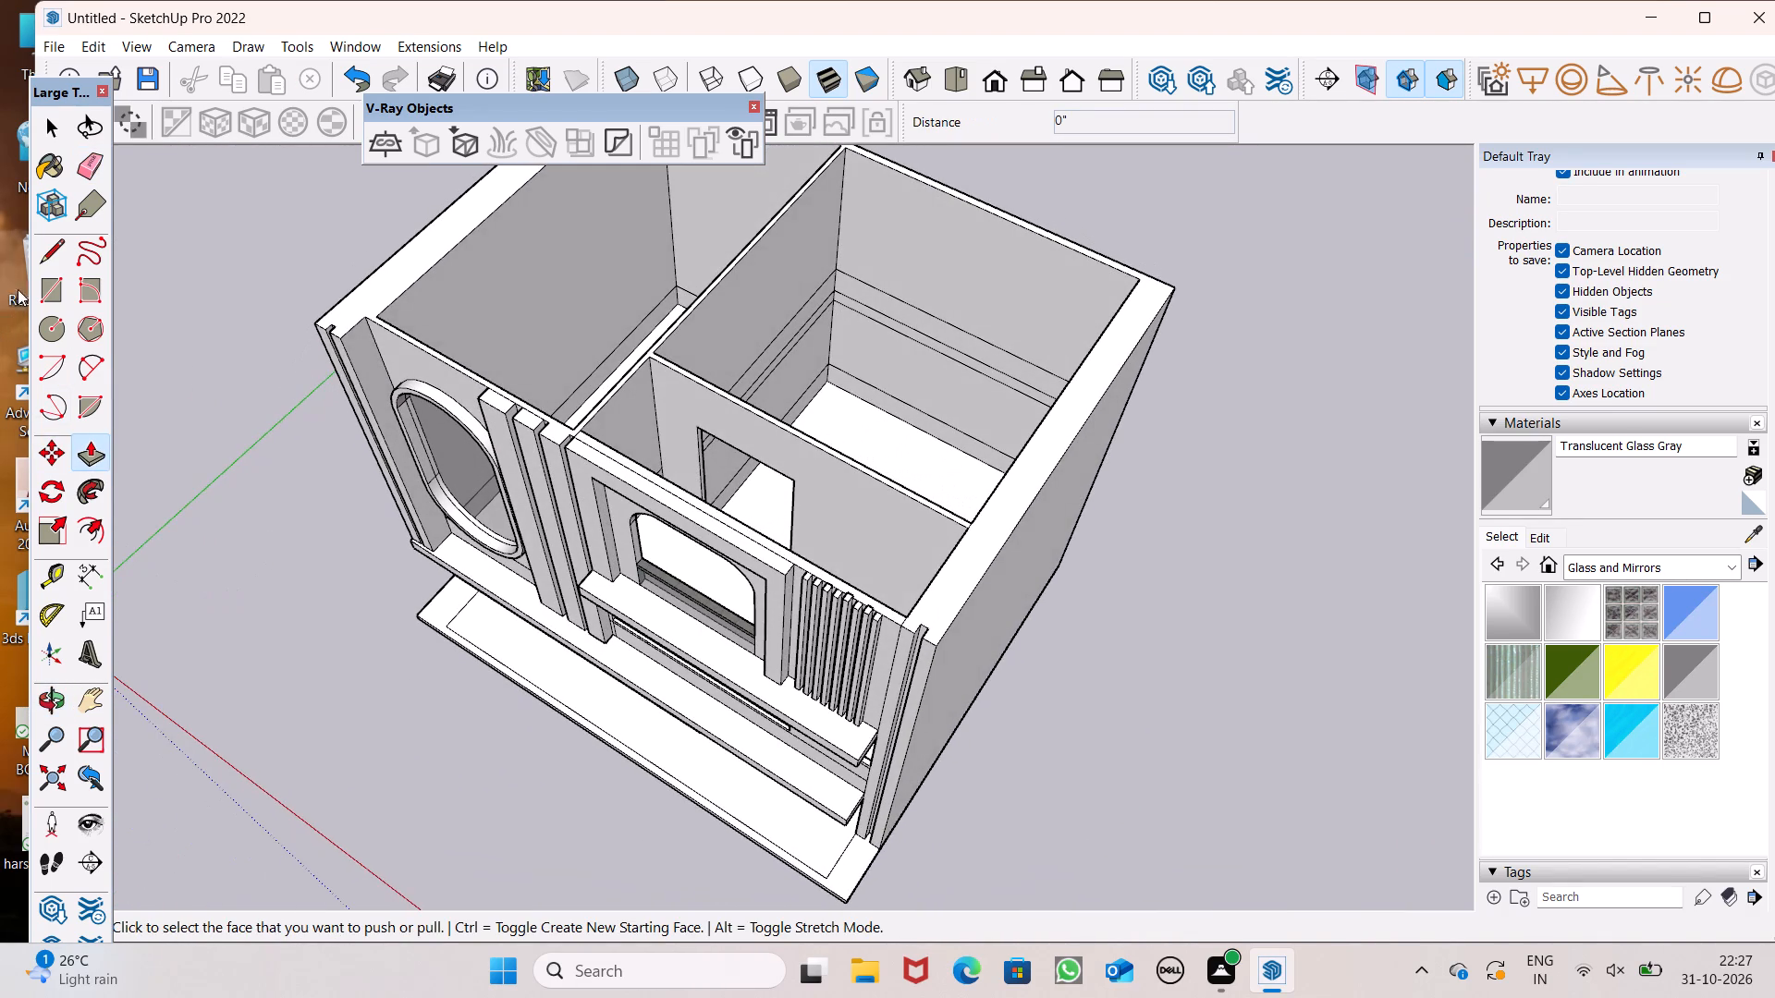
pyautogui.click(66, 248)
pyautogui.moveTo(732, 361); pyautogui.dragTo(402, 448, button='middle')
pyautogui.scroll(4, 597, 256)
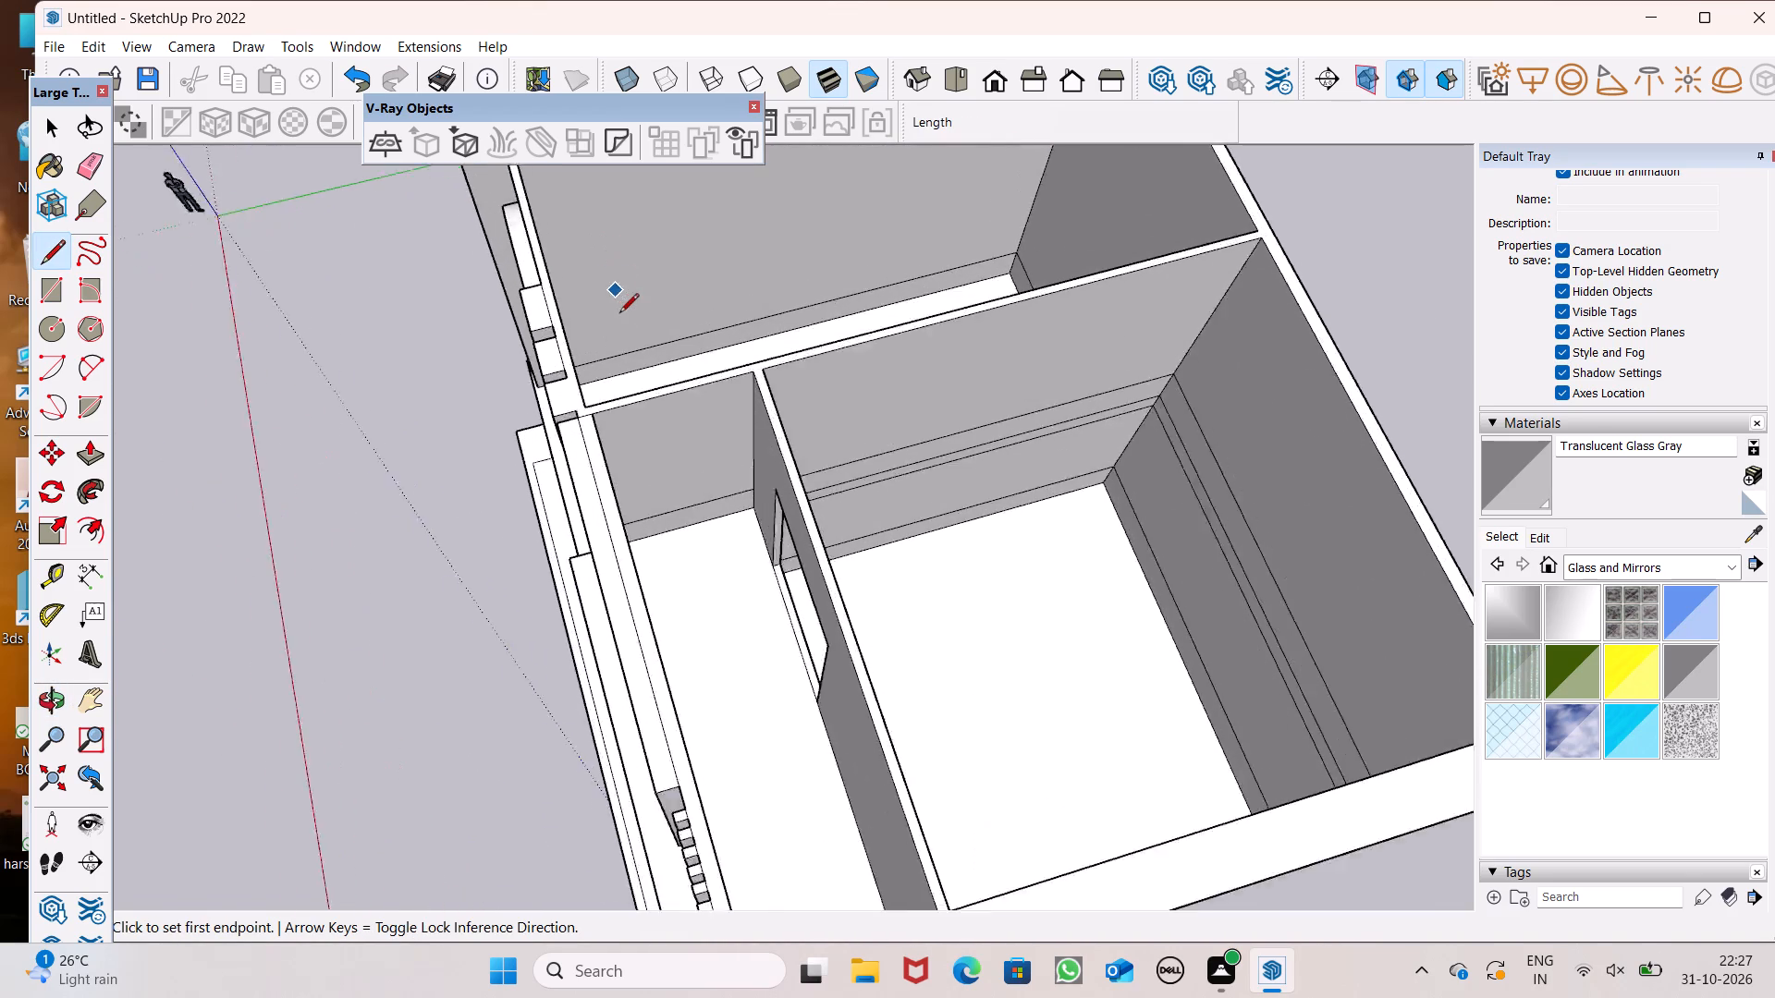
pyautogui.scroll(4, 619, 314)
pyautogui.scroll(6, 558, 534)
pyautogui.scroll(-7, 456, 564)
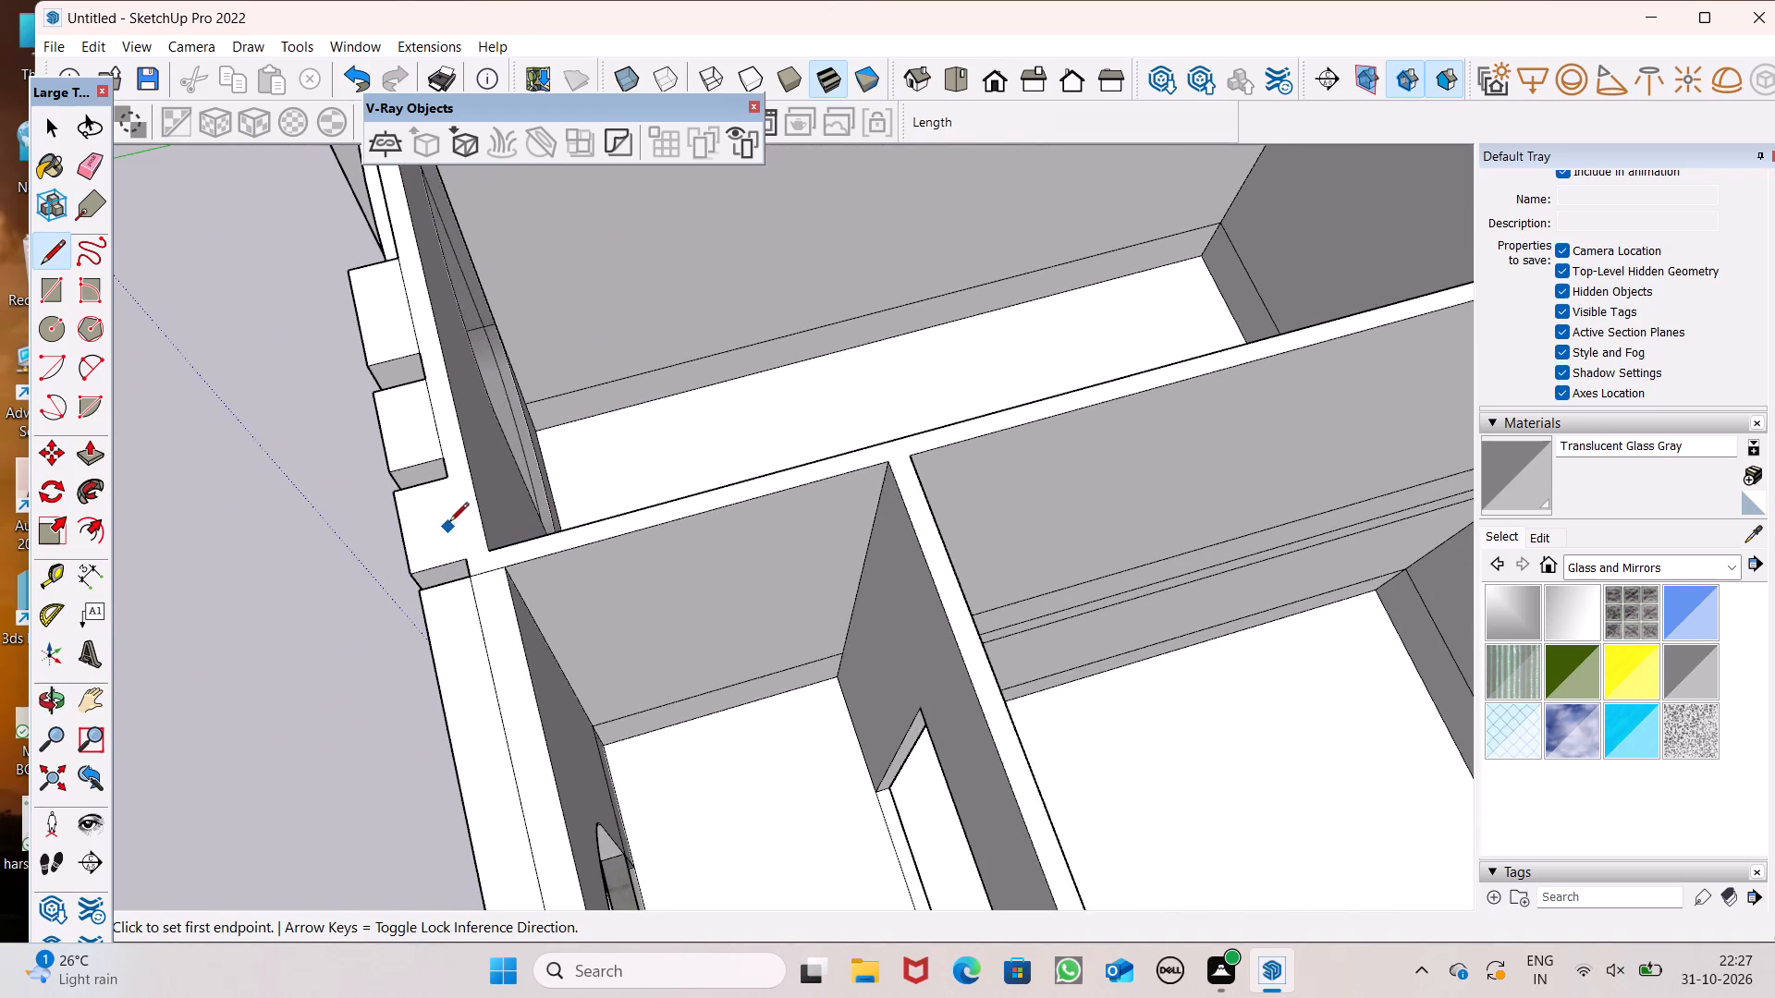
pyautogui.scroll(-8, 449, 525)
pyautogui.scroll(7, 1307, 345)
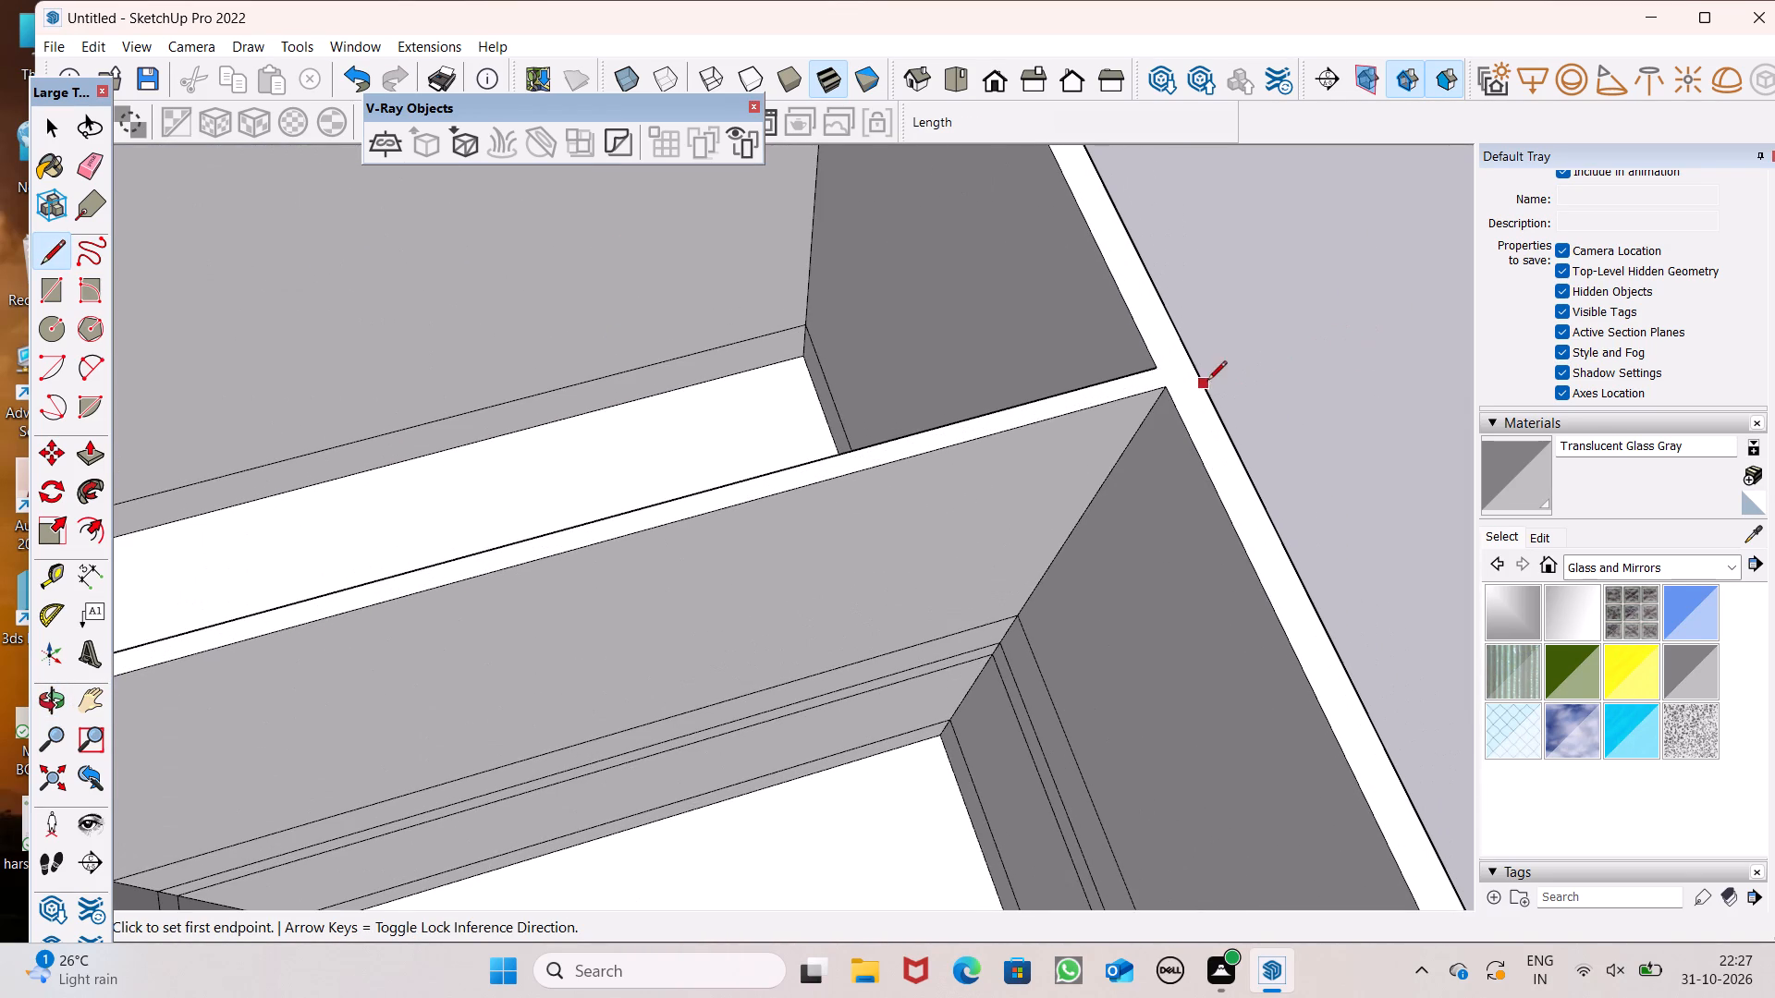
pyautogui.click(1167, 388)
pyautogui.click(1202, 380)
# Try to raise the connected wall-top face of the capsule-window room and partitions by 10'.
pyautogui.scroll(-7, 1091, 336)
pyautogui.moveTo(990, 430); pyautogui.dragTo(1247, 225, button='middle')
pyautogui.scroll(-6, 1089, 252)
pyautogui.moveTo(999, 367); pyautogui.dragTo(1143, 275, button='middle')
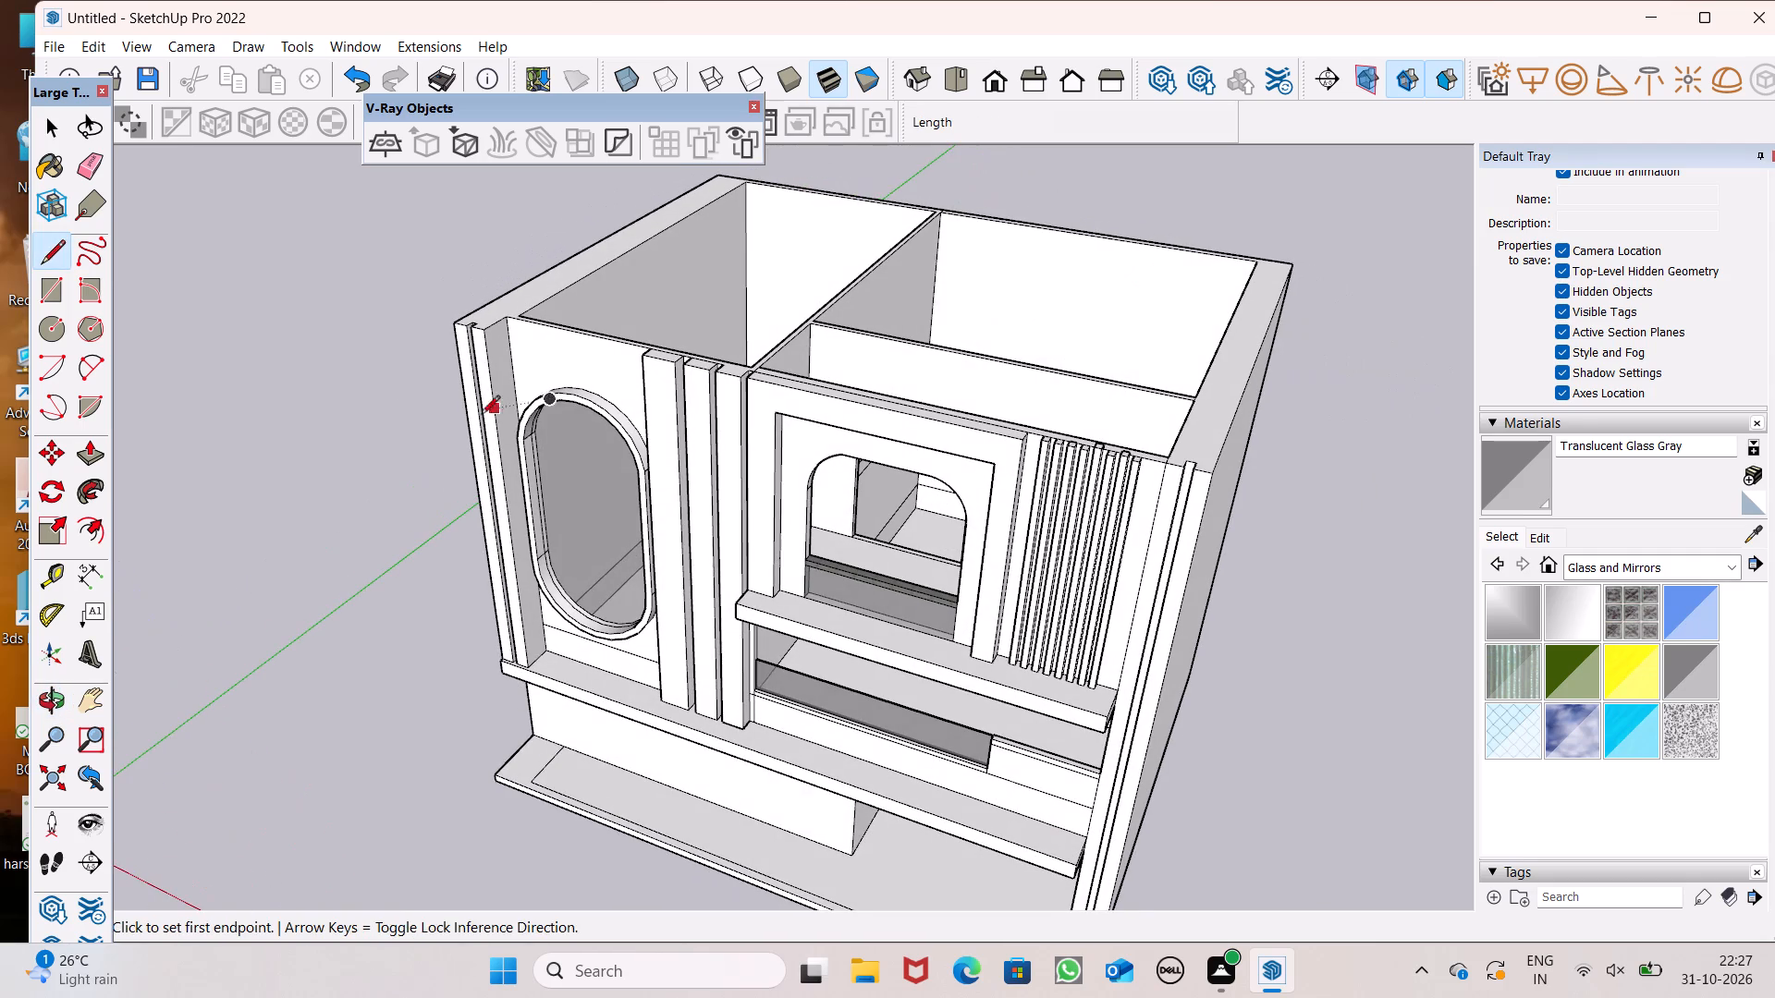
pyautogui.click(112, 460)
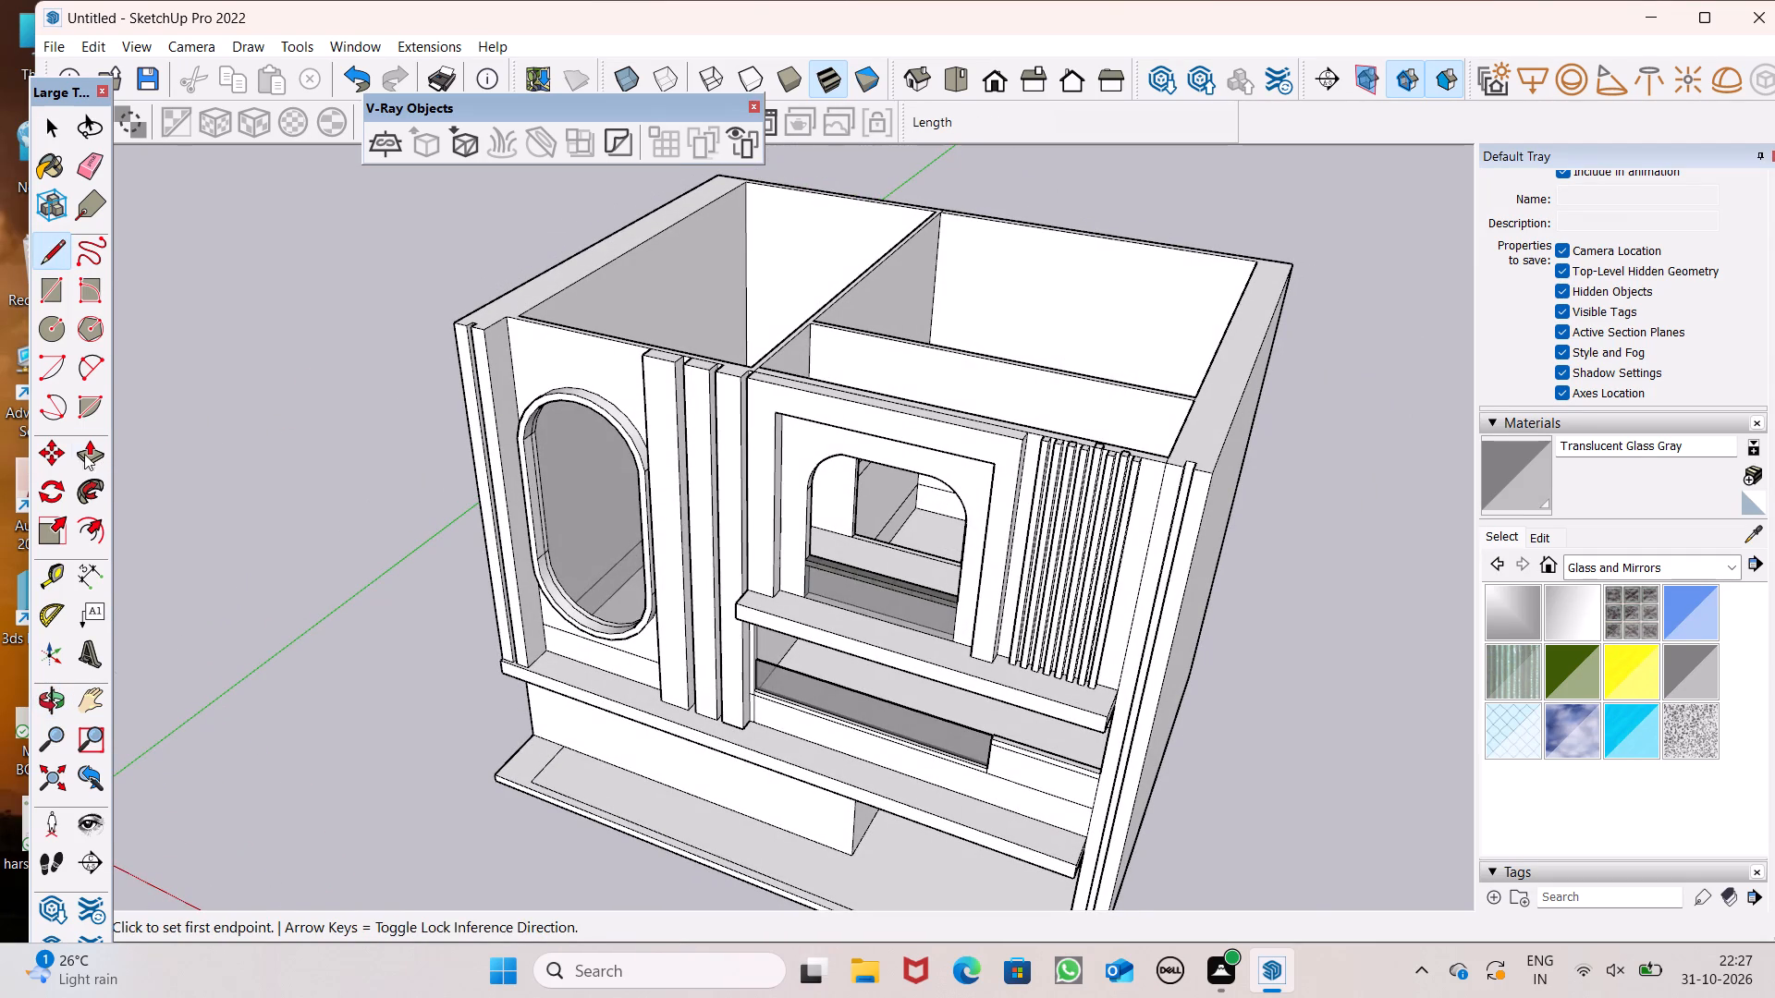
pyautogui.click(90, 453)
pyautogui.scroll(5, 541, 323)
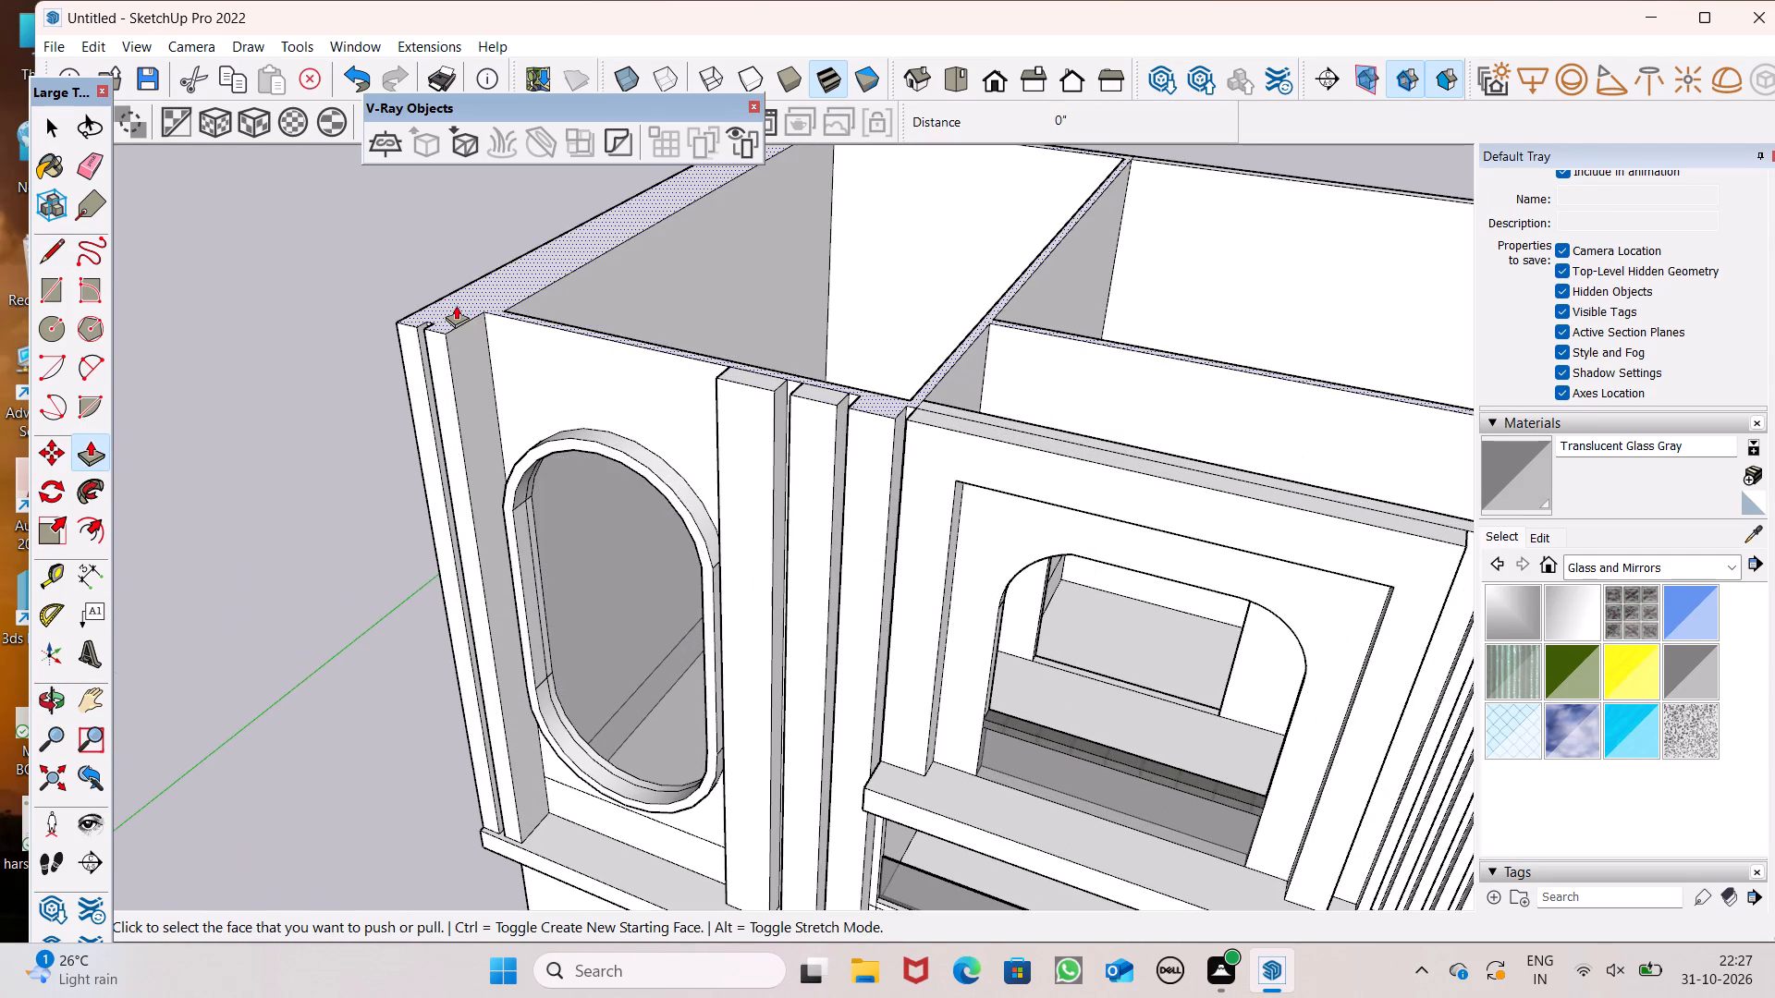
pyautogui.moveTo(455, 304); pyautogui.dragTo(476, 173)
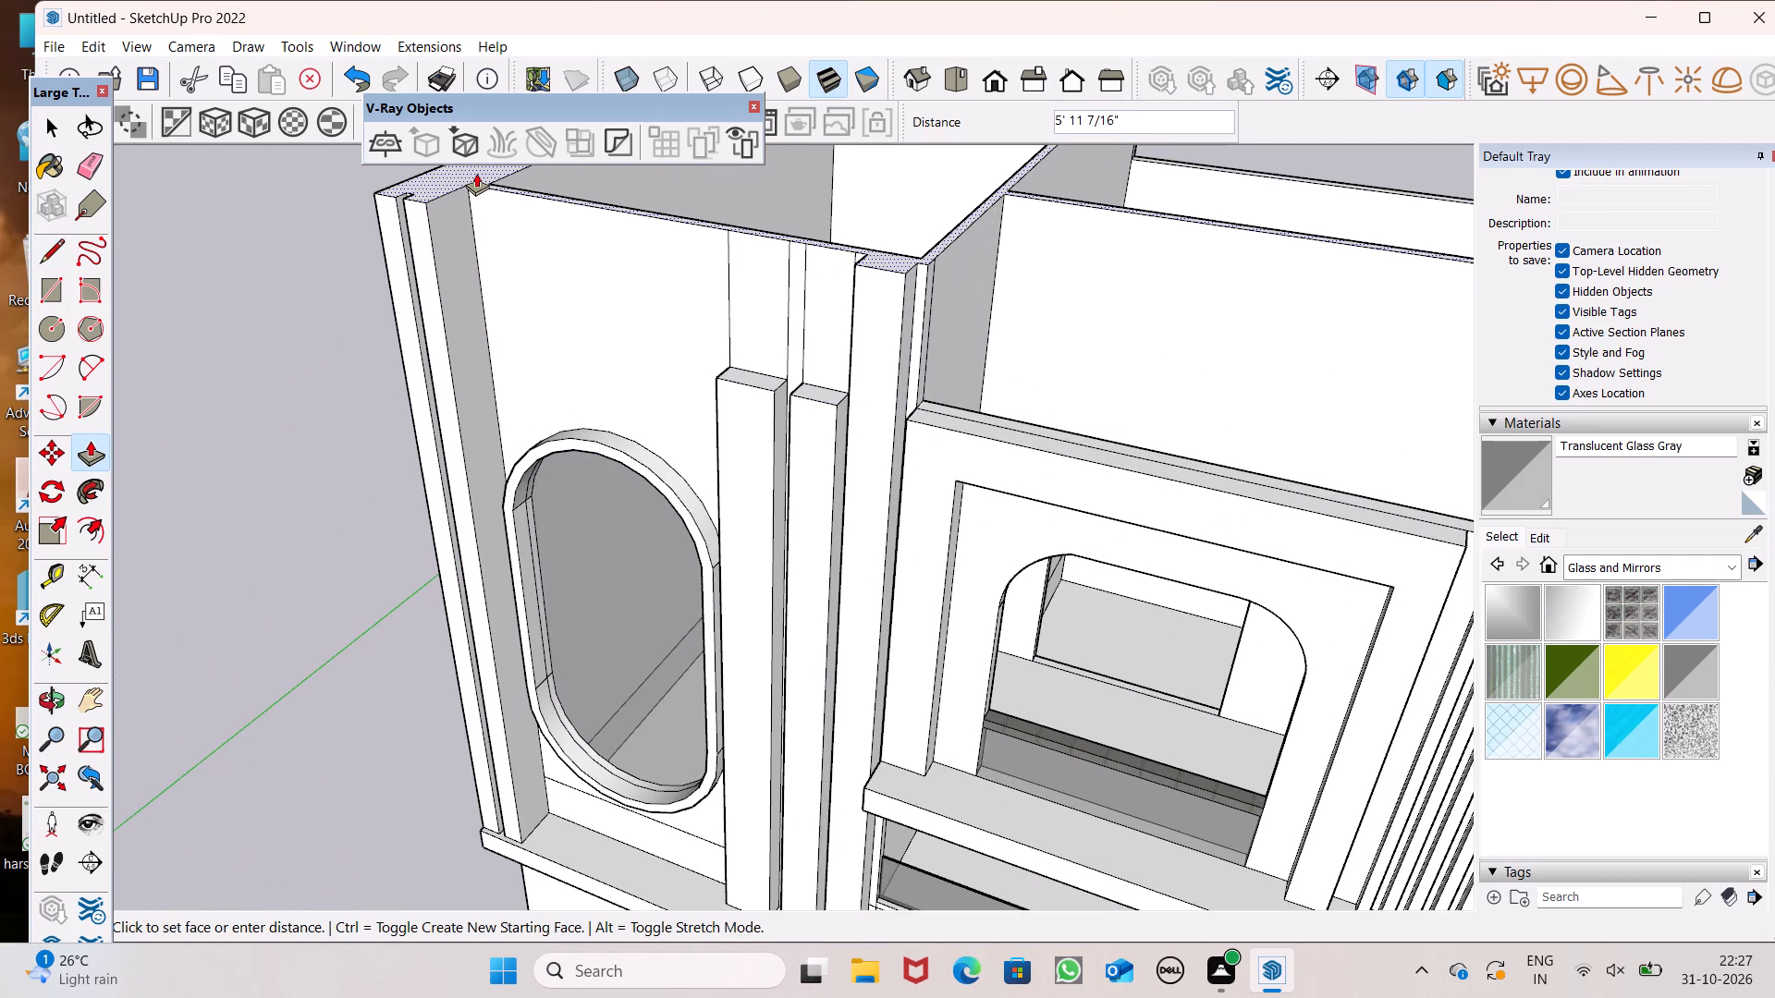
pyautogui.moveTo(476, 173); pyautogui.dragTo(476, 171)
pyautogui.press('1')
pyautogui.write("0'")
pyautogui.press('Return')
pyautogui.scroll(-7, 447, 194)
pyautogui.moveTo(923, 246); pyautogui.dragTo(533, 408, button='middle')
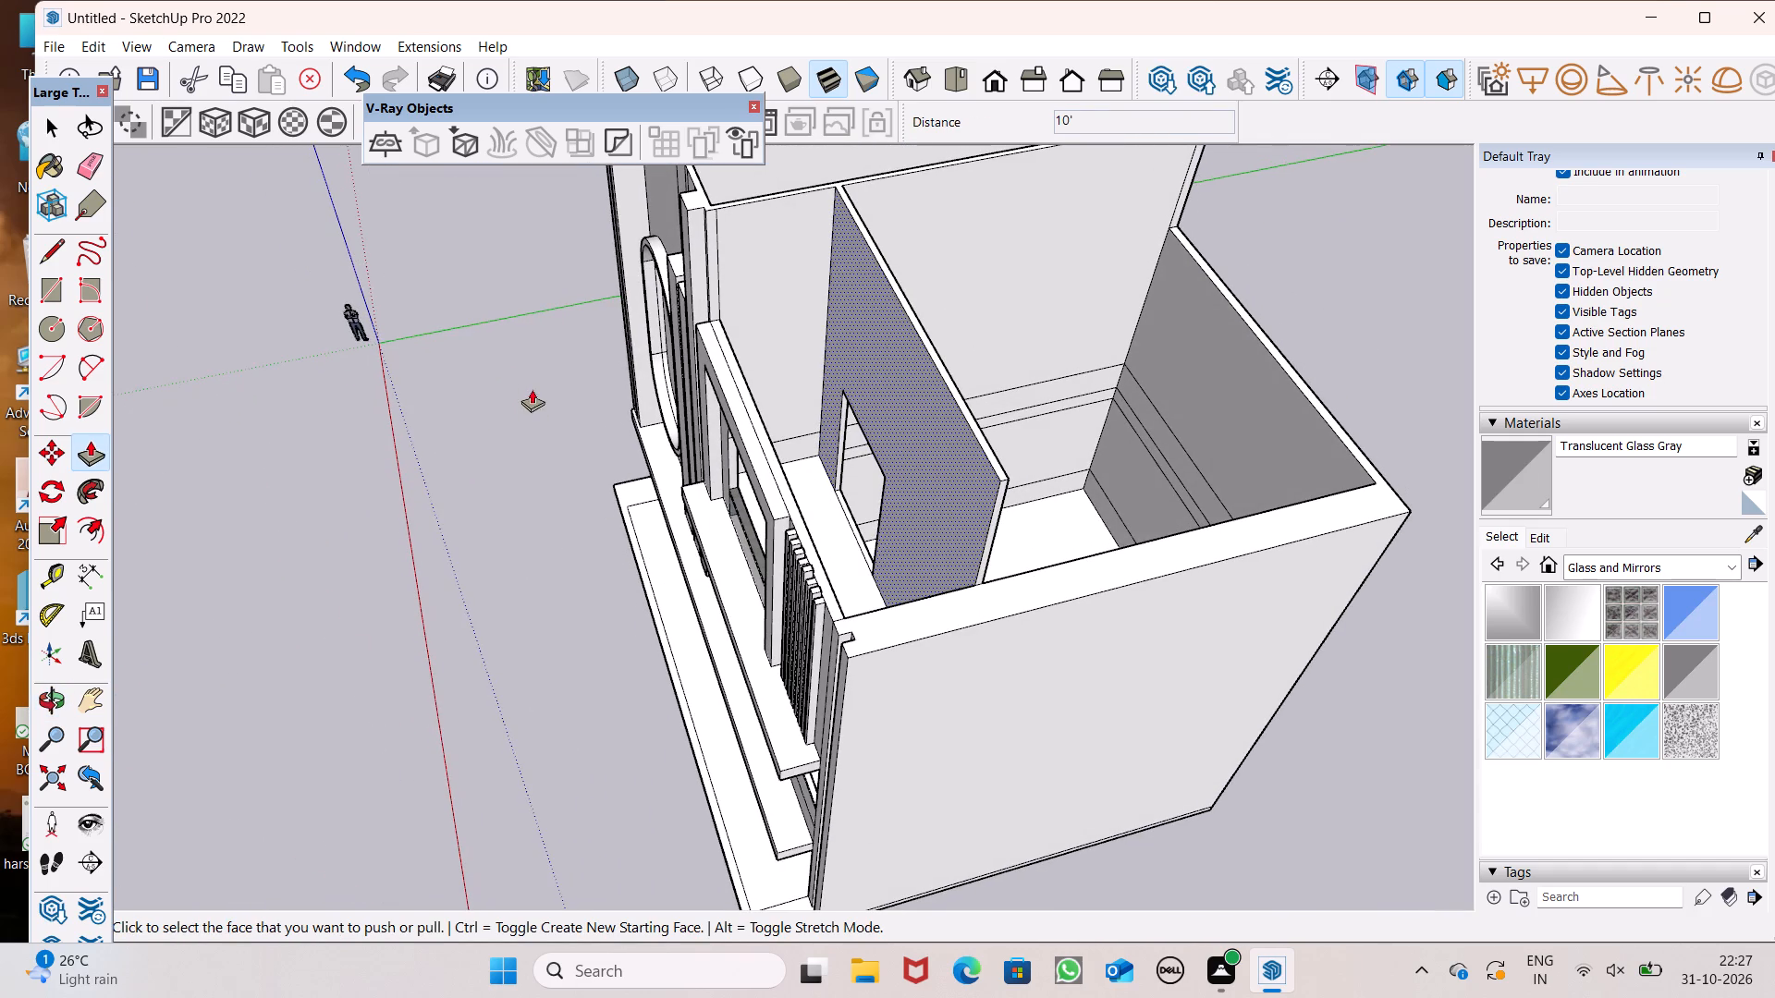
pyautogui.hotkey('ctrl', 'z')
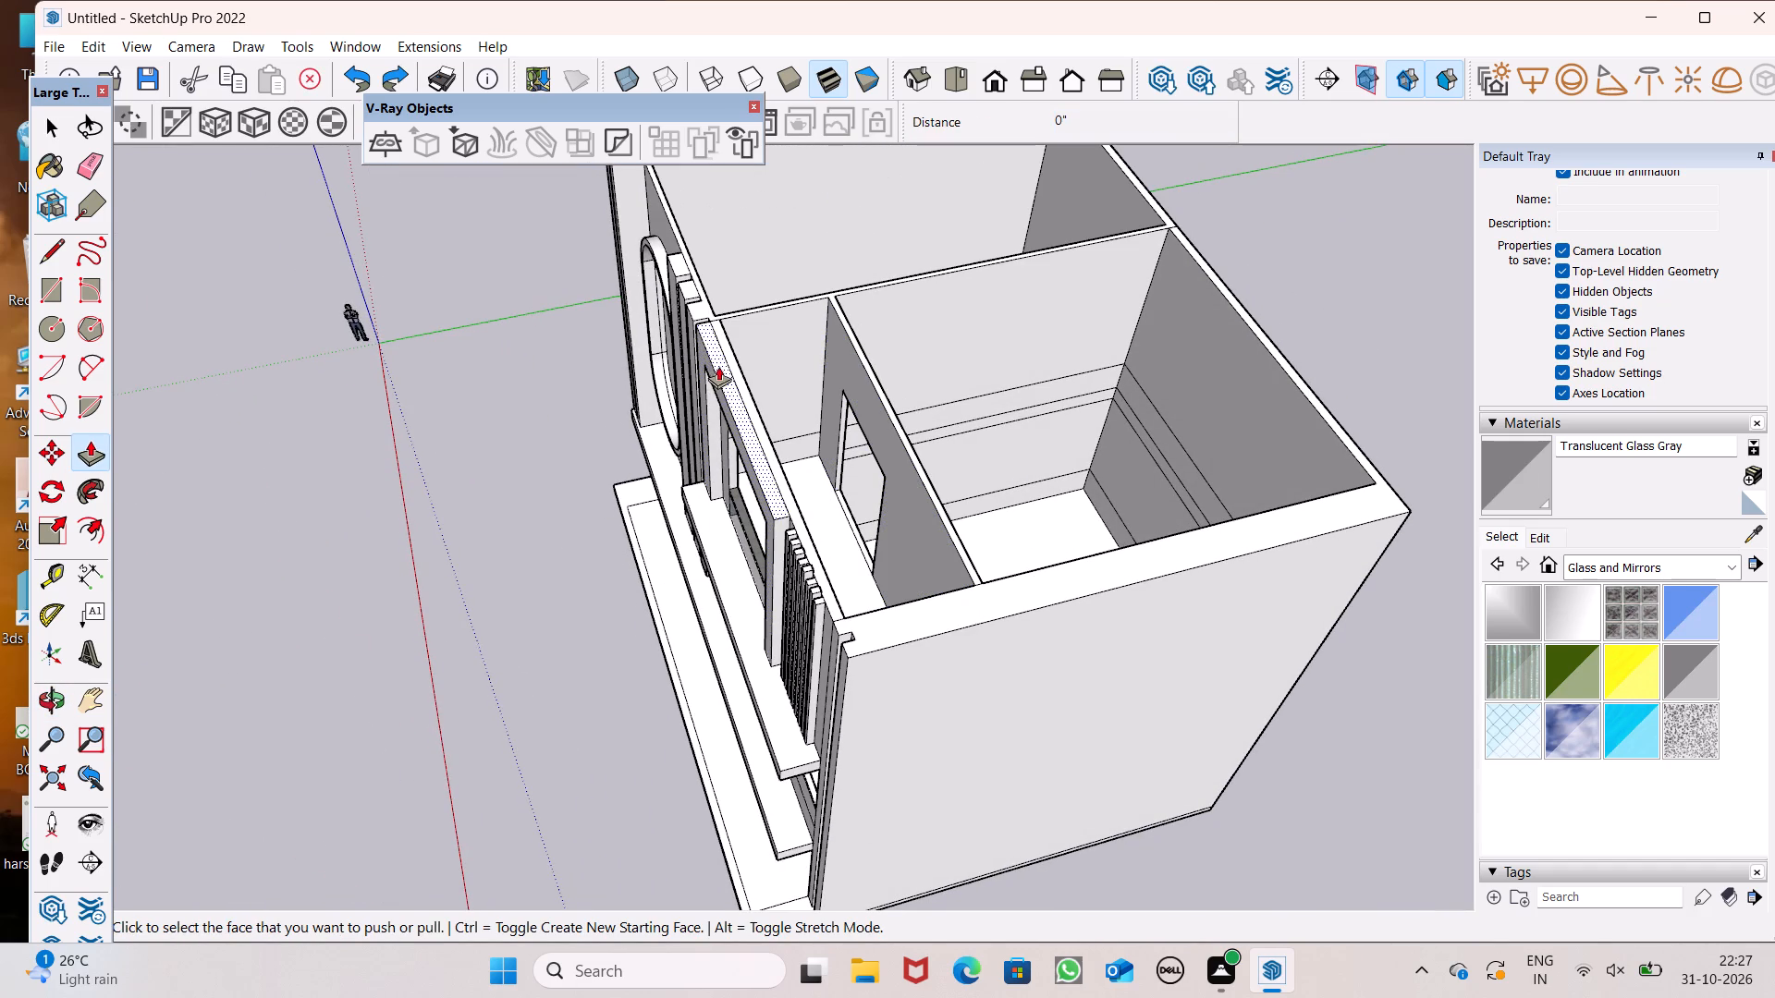
# Draw a short line across the cross partition's end where it joins the long partition, separating their top faces.
pyautogui.click(34, 247)
pyautogui.scroll(4, 716, 280)
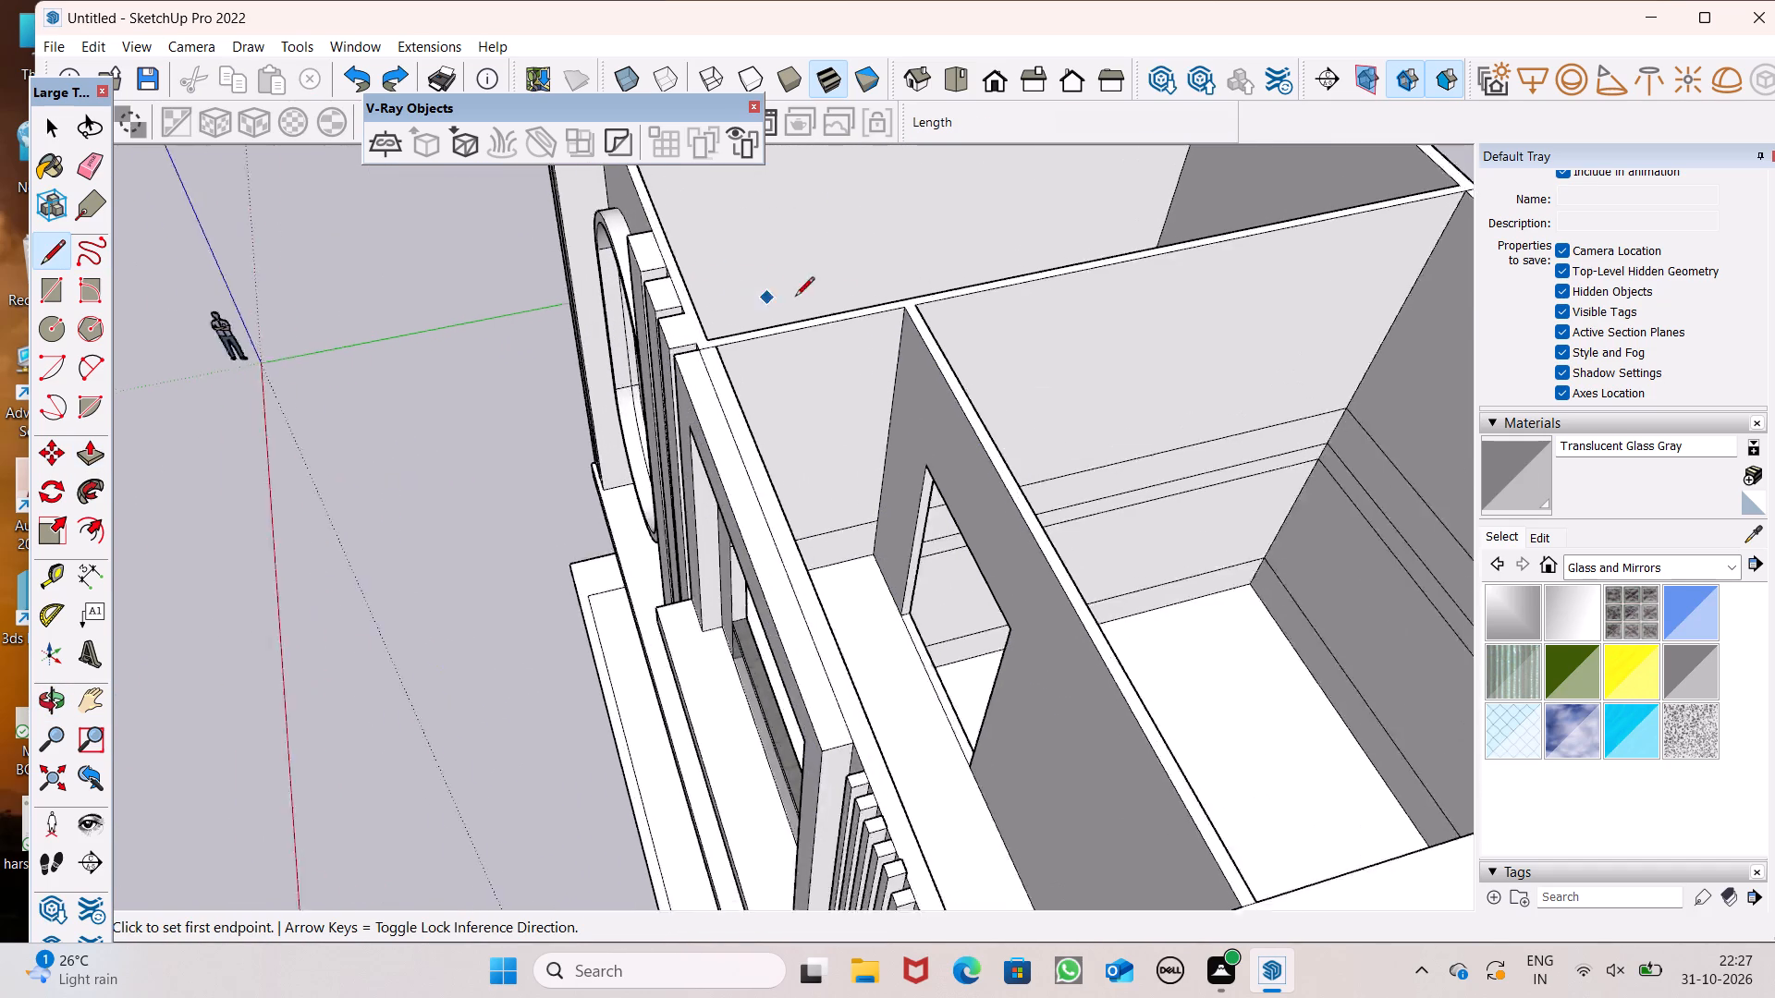
pyautogui.scroll(2, 795, 298)
pyautogui.scroll(7, 1035, 319)
pyautogui.moveTo(845, 309); pyautogui.dragTo(862, 303)
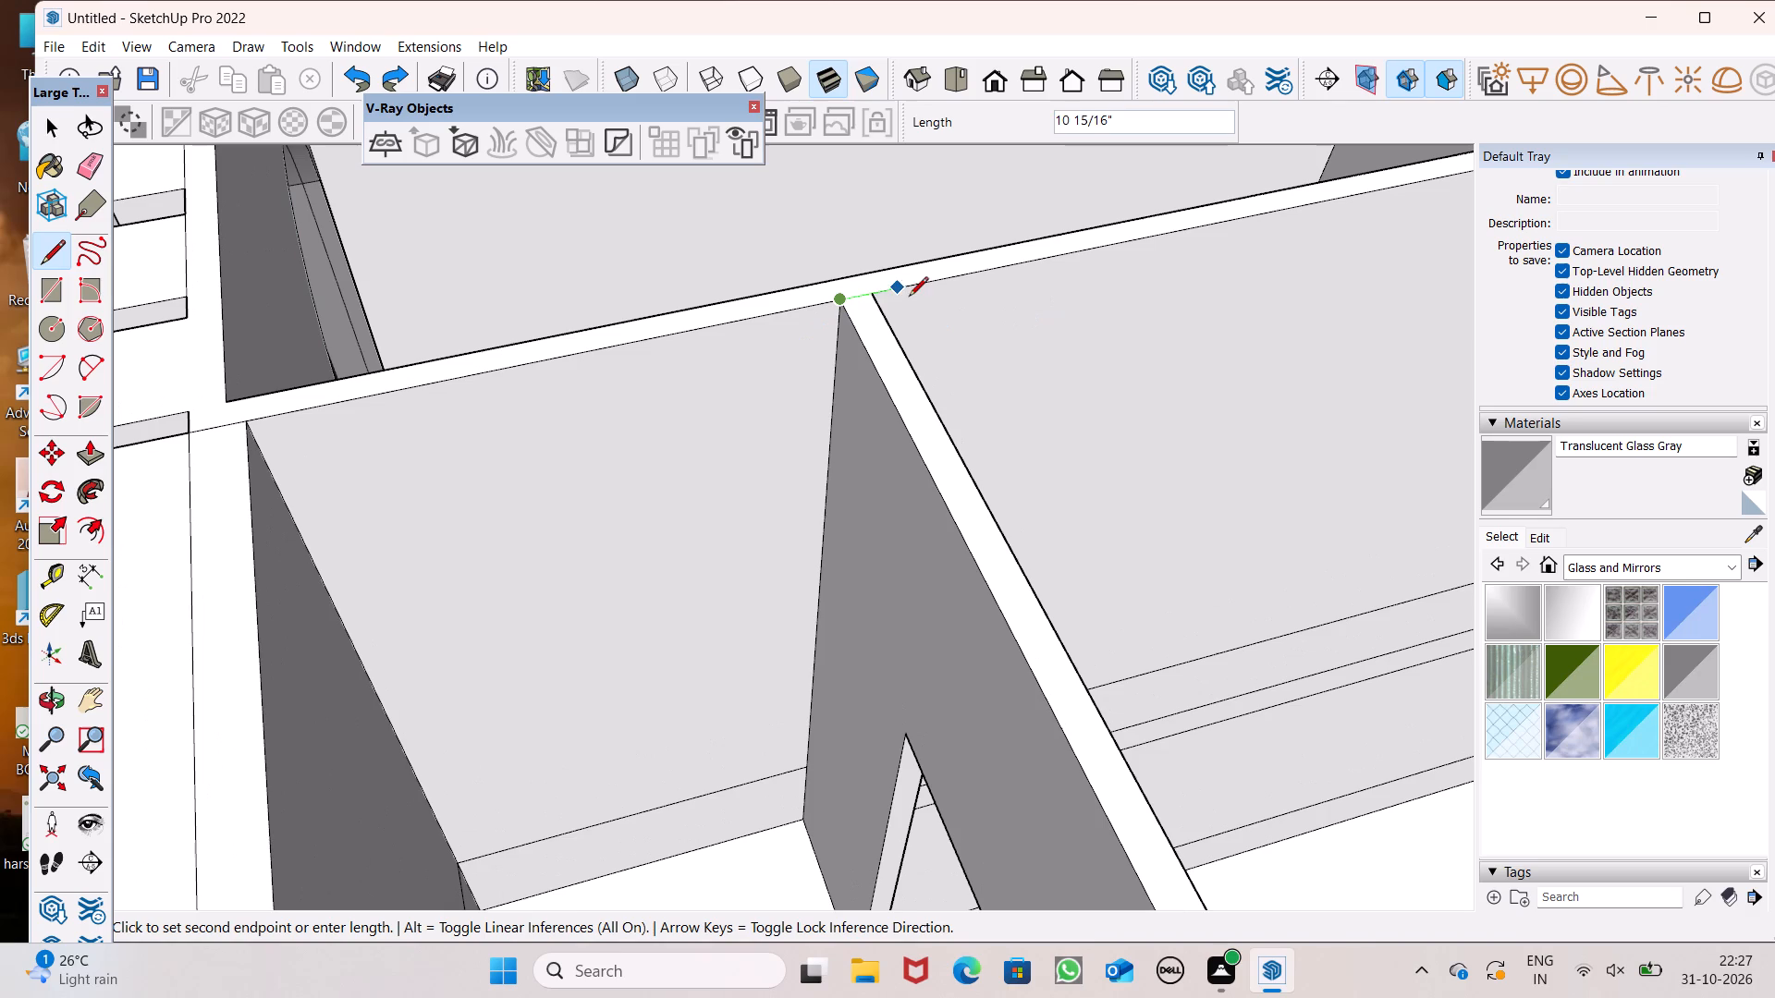
pyautogui.click(880, 299)
pyautogui.press('space')
# Raise the wall tops enclosing the capsule-window room by 10' with Push/Pull, starting a new face.
pyautogui.scroll(-6, 845, 355)
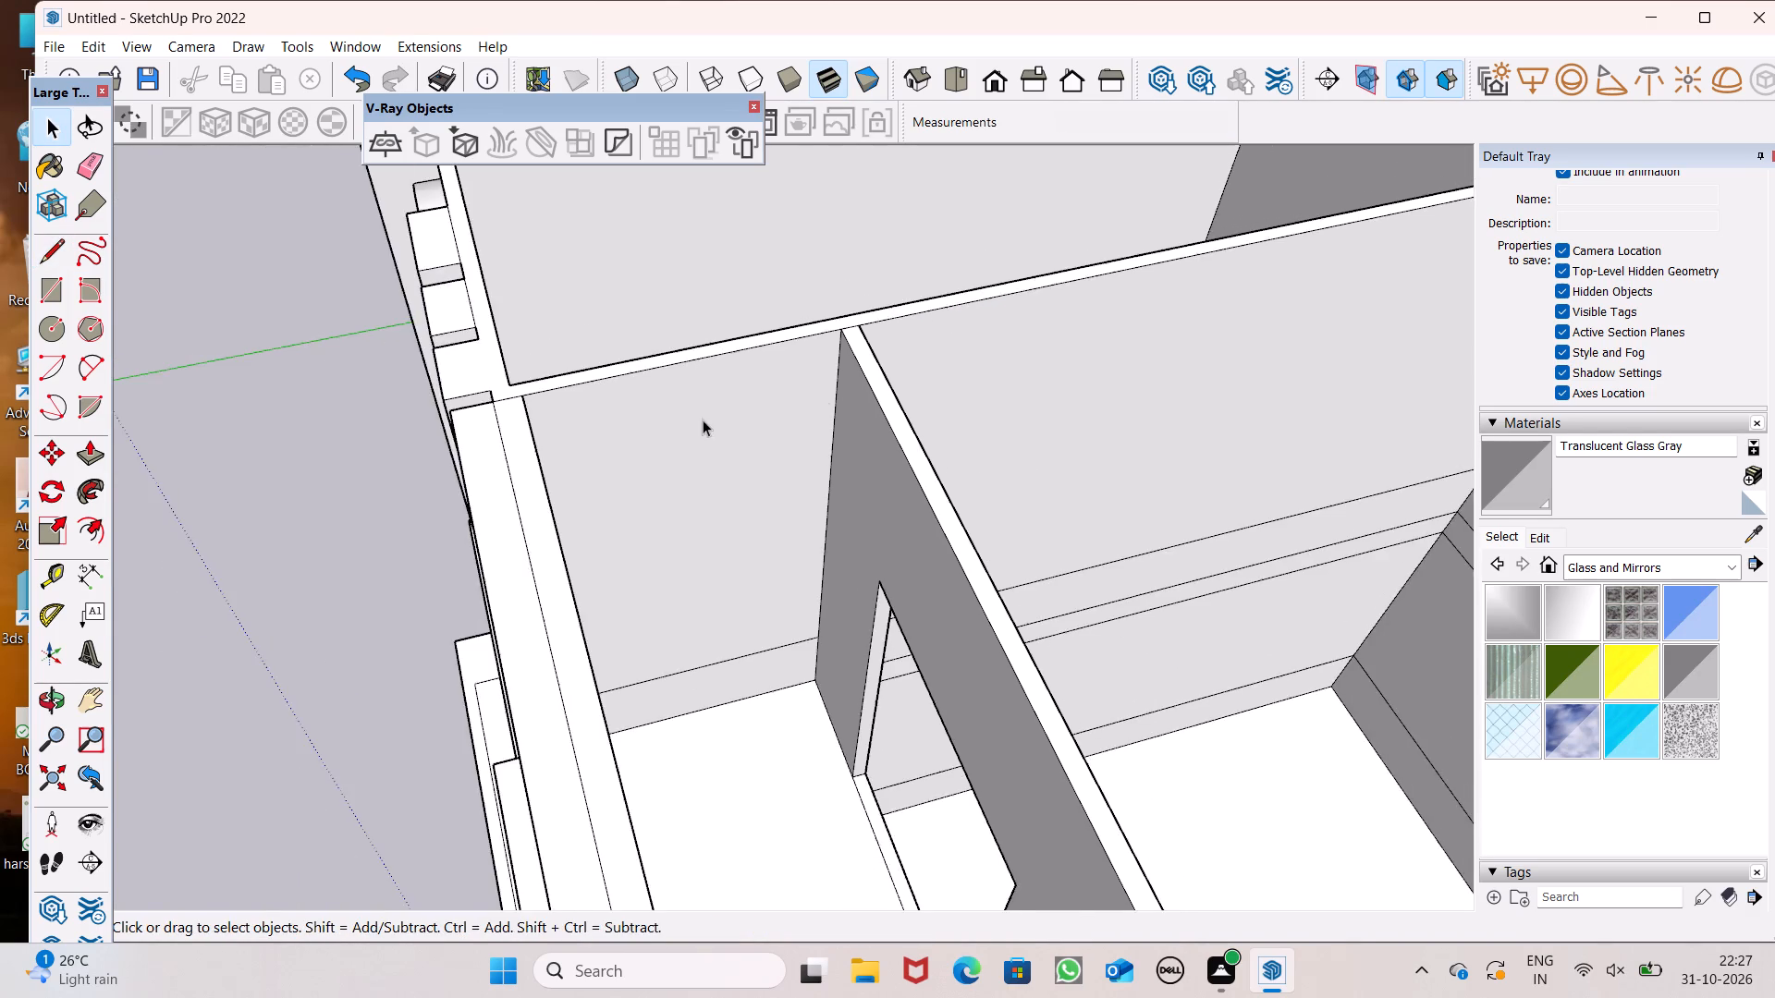
pyautogui.moveTo(705, 423); pyautogui.dragTo(1059, 350, button='middle')
pyautogui.scroll(-6, 806, 433)
pyautogui.moveTo(725, 474); pyautogui.dragTo(920, 478, button='middle')
pyautogui.scroll(-5, 796, 473)
pyautogui.moveTo(777, 501); pyautogui.dragTo(824, 541, button='middle')
pyautogui.moveTo(80, 454); pyautogui.dragTo(88, 454)
pyautogui.scroll(-3, 330, 422)
pyautogui.scroll(4, 453, 361)
pyautogui.moveTo(497, 415); pyautogui.dragTo(470, 281)
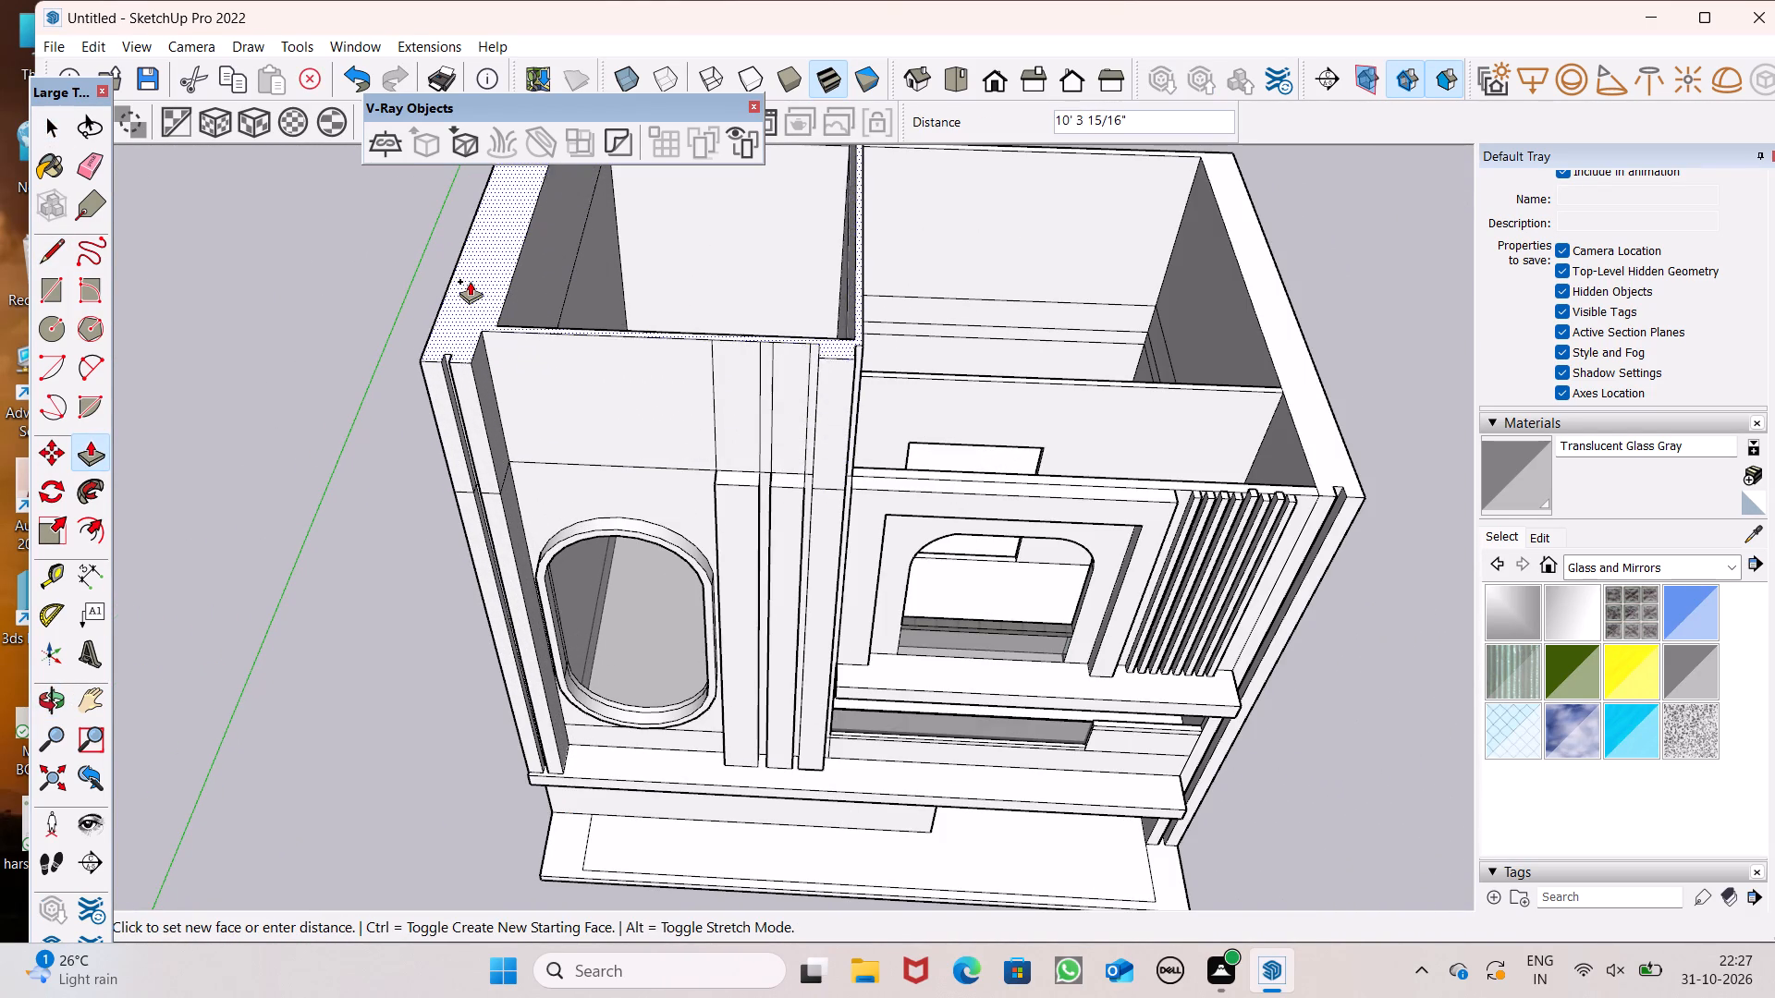
pyautogui.moveTo(470, 281); pyautogui.dragTo(468, 276)
pyautogui.write("10'")
pyautogui.press('Return')
# Raise the two lower facade bars beside the capsule window by 10' to meet the raised wall top.
pyautogui.scroll(-1, 468, 276)
pyautogui.scroll(4, 702, 392)
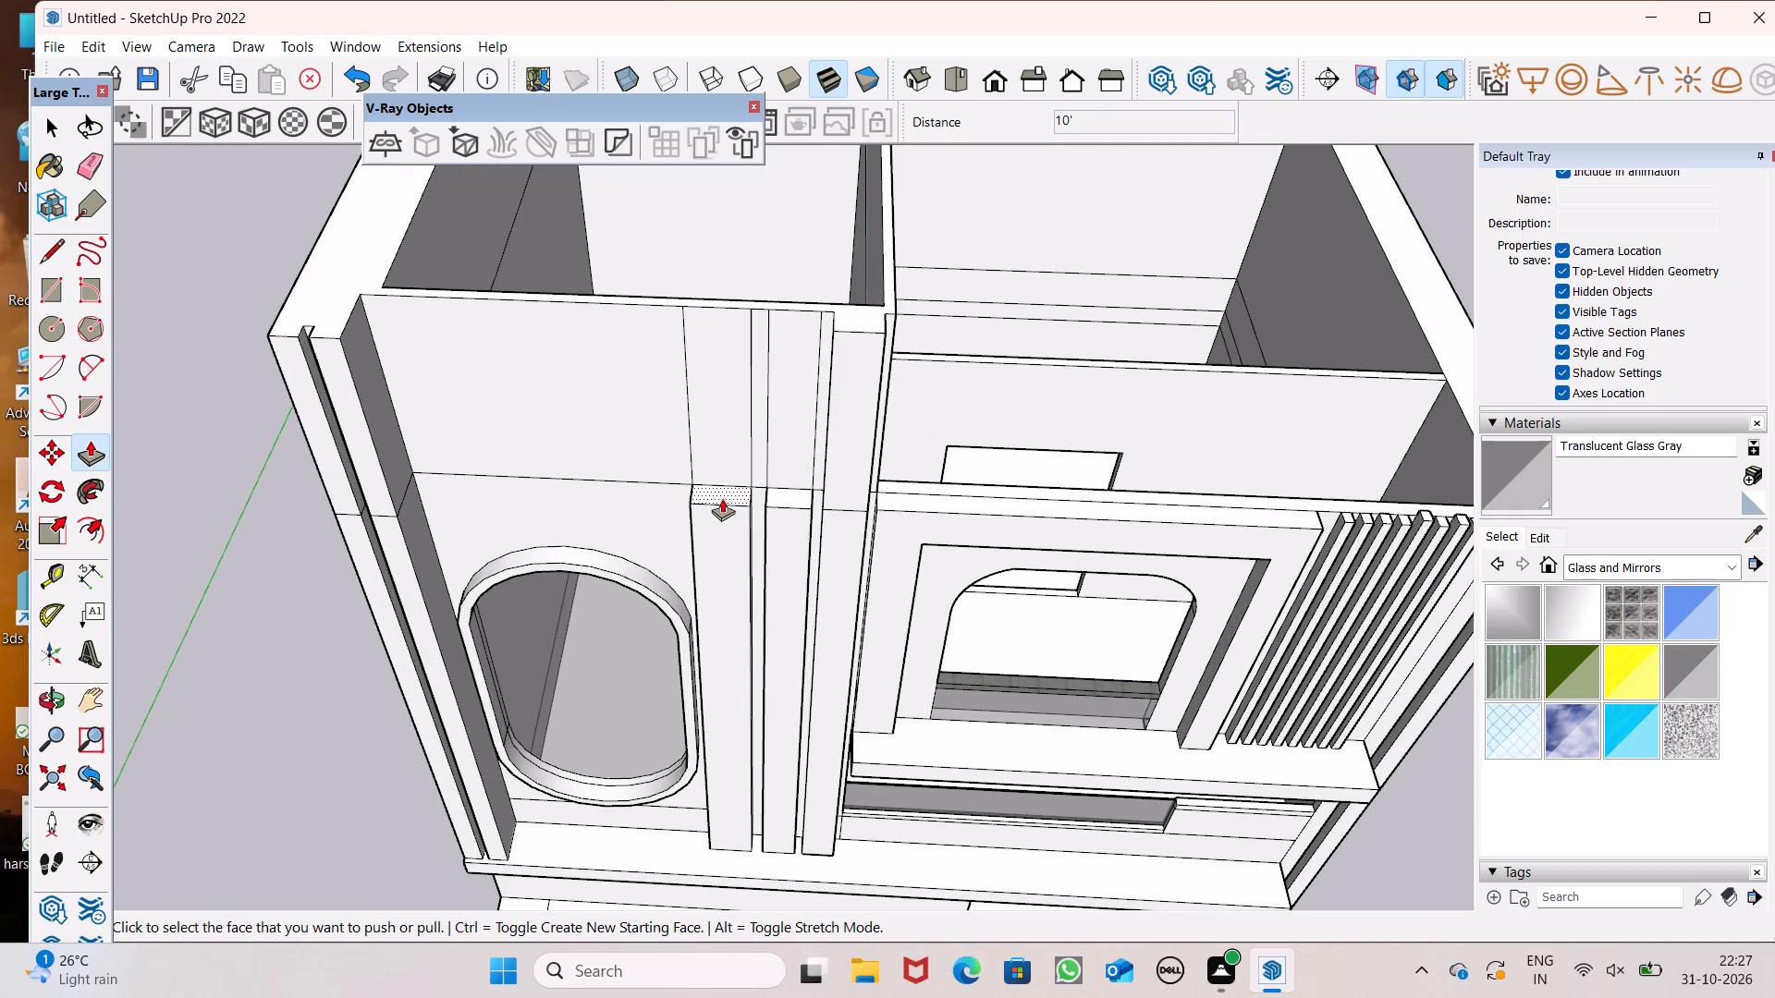
pyautogui.moveTo(722, 498); pyautogui.dragTo(745, 314)
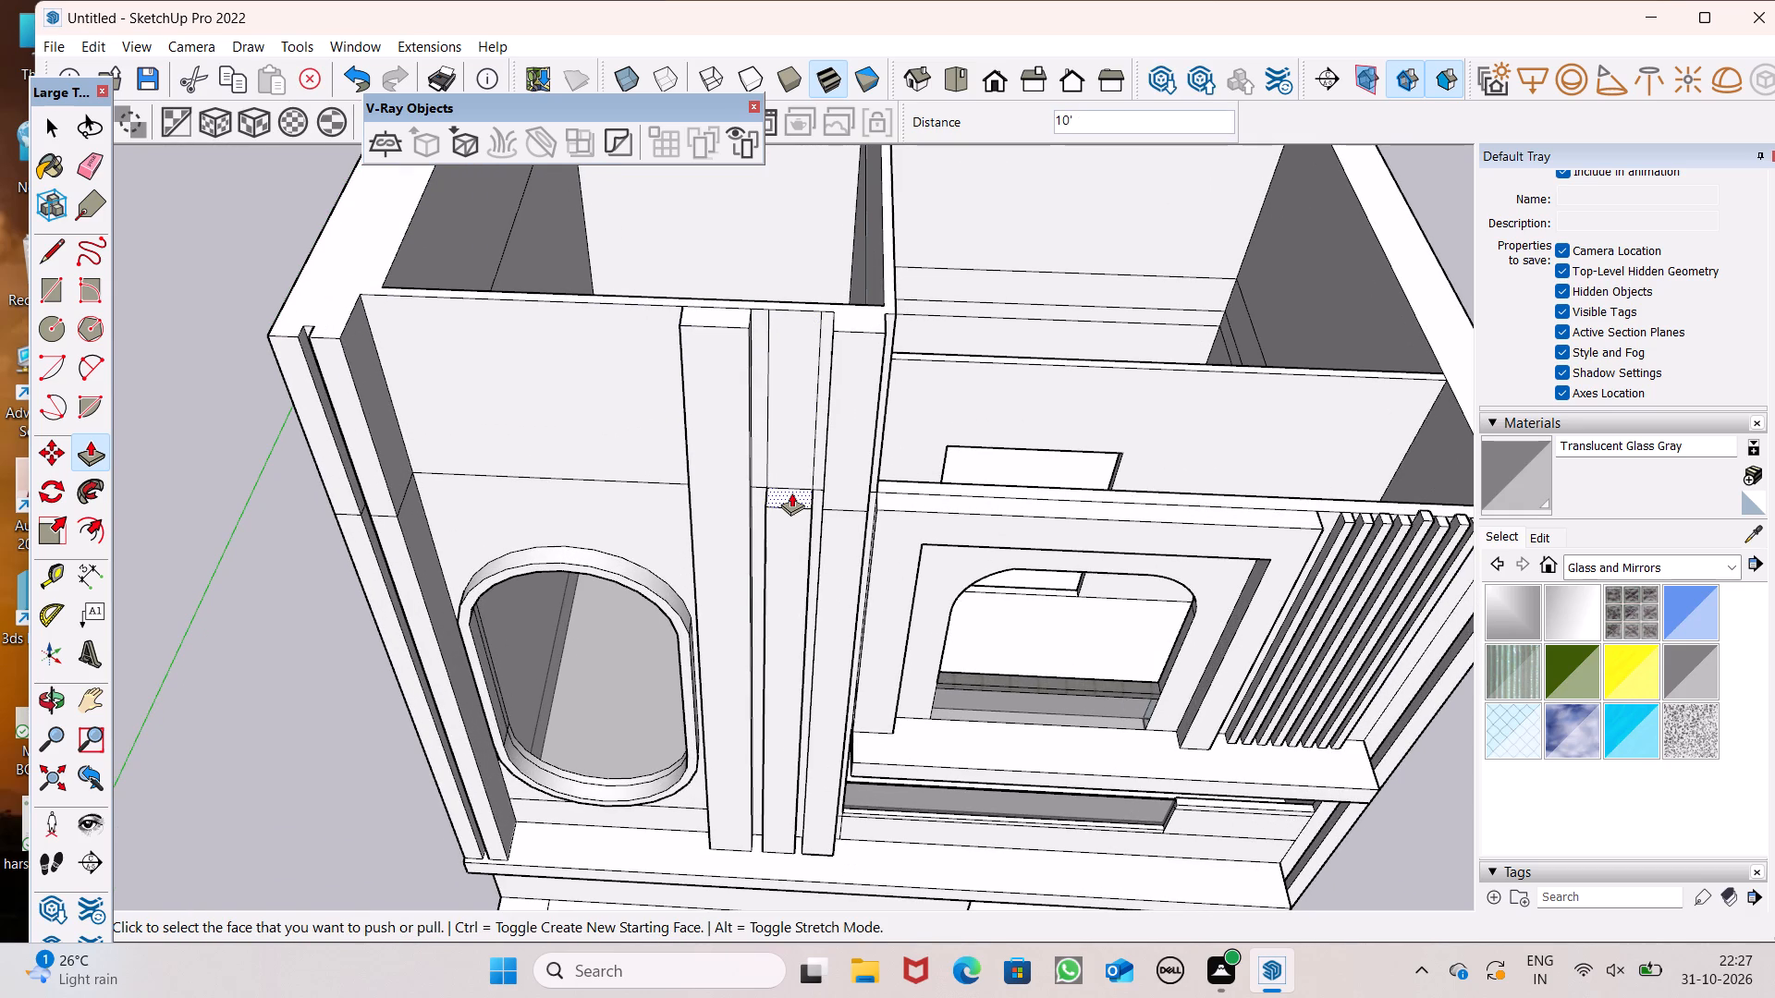
pyautogui.moveTo(792, 497); pyautogui.dragTo(842, 316)
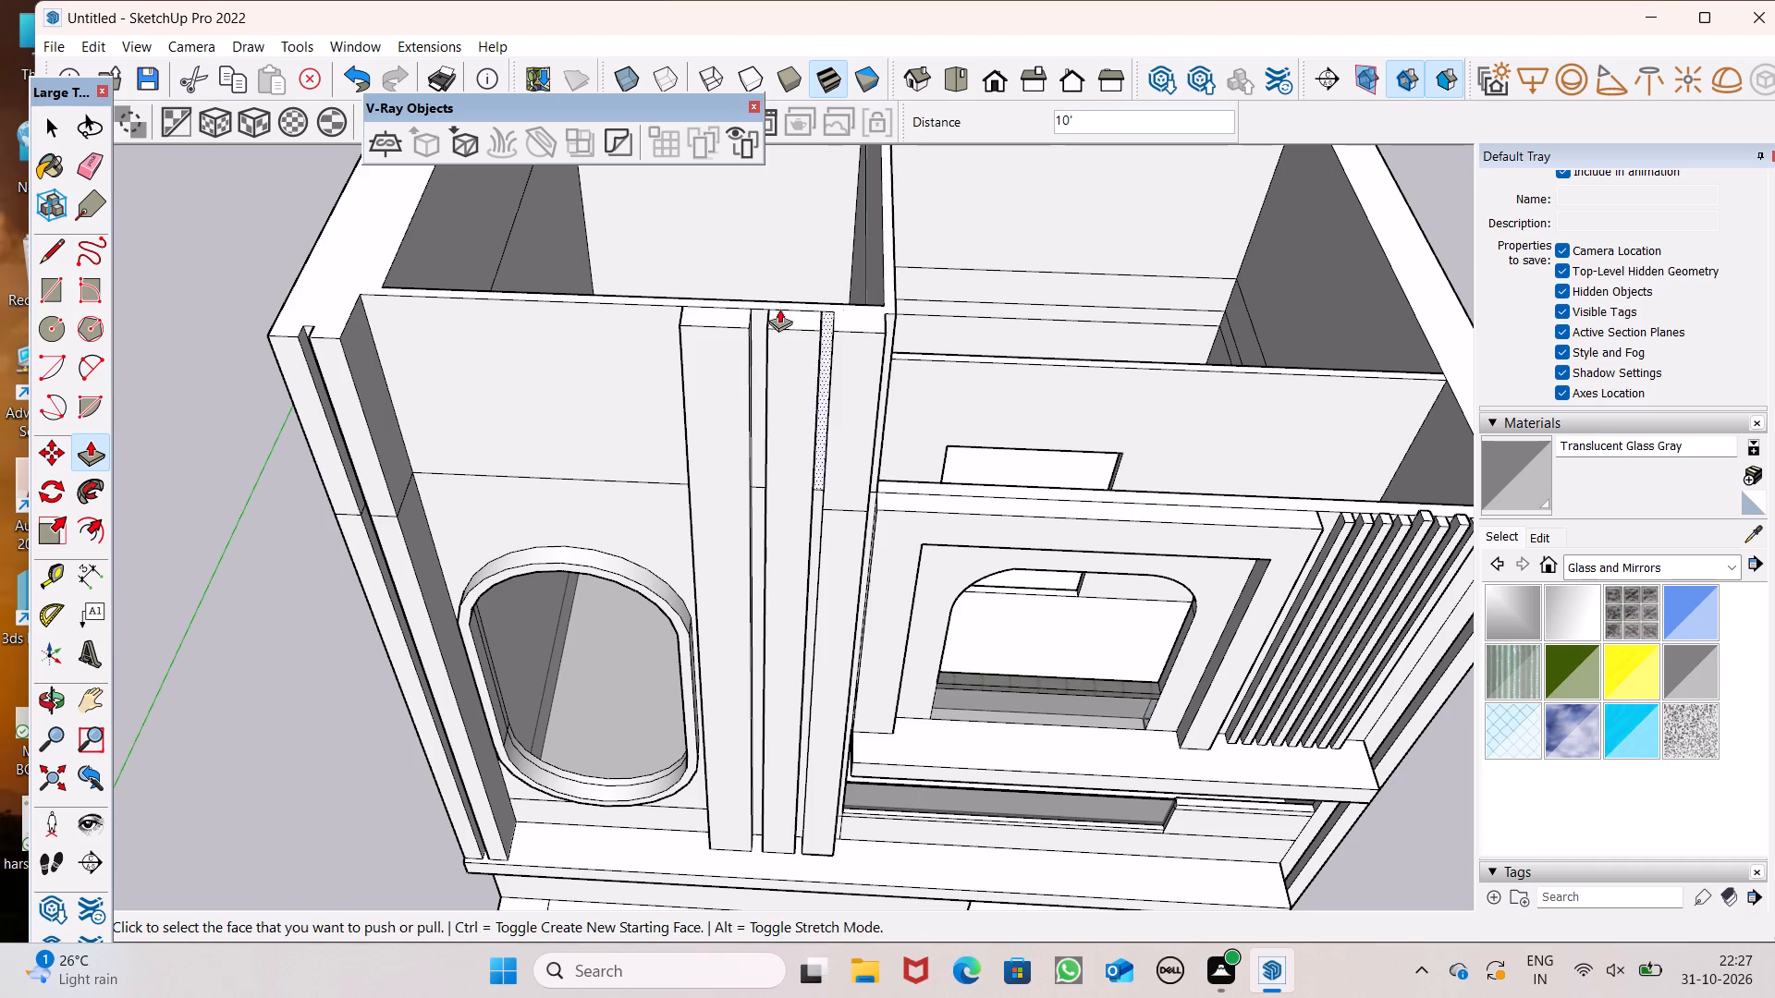
pyautogui.press('space')
# Erase the horizontal seam line across the wall face above the capsule window.
pyautogui.click(89, 160)
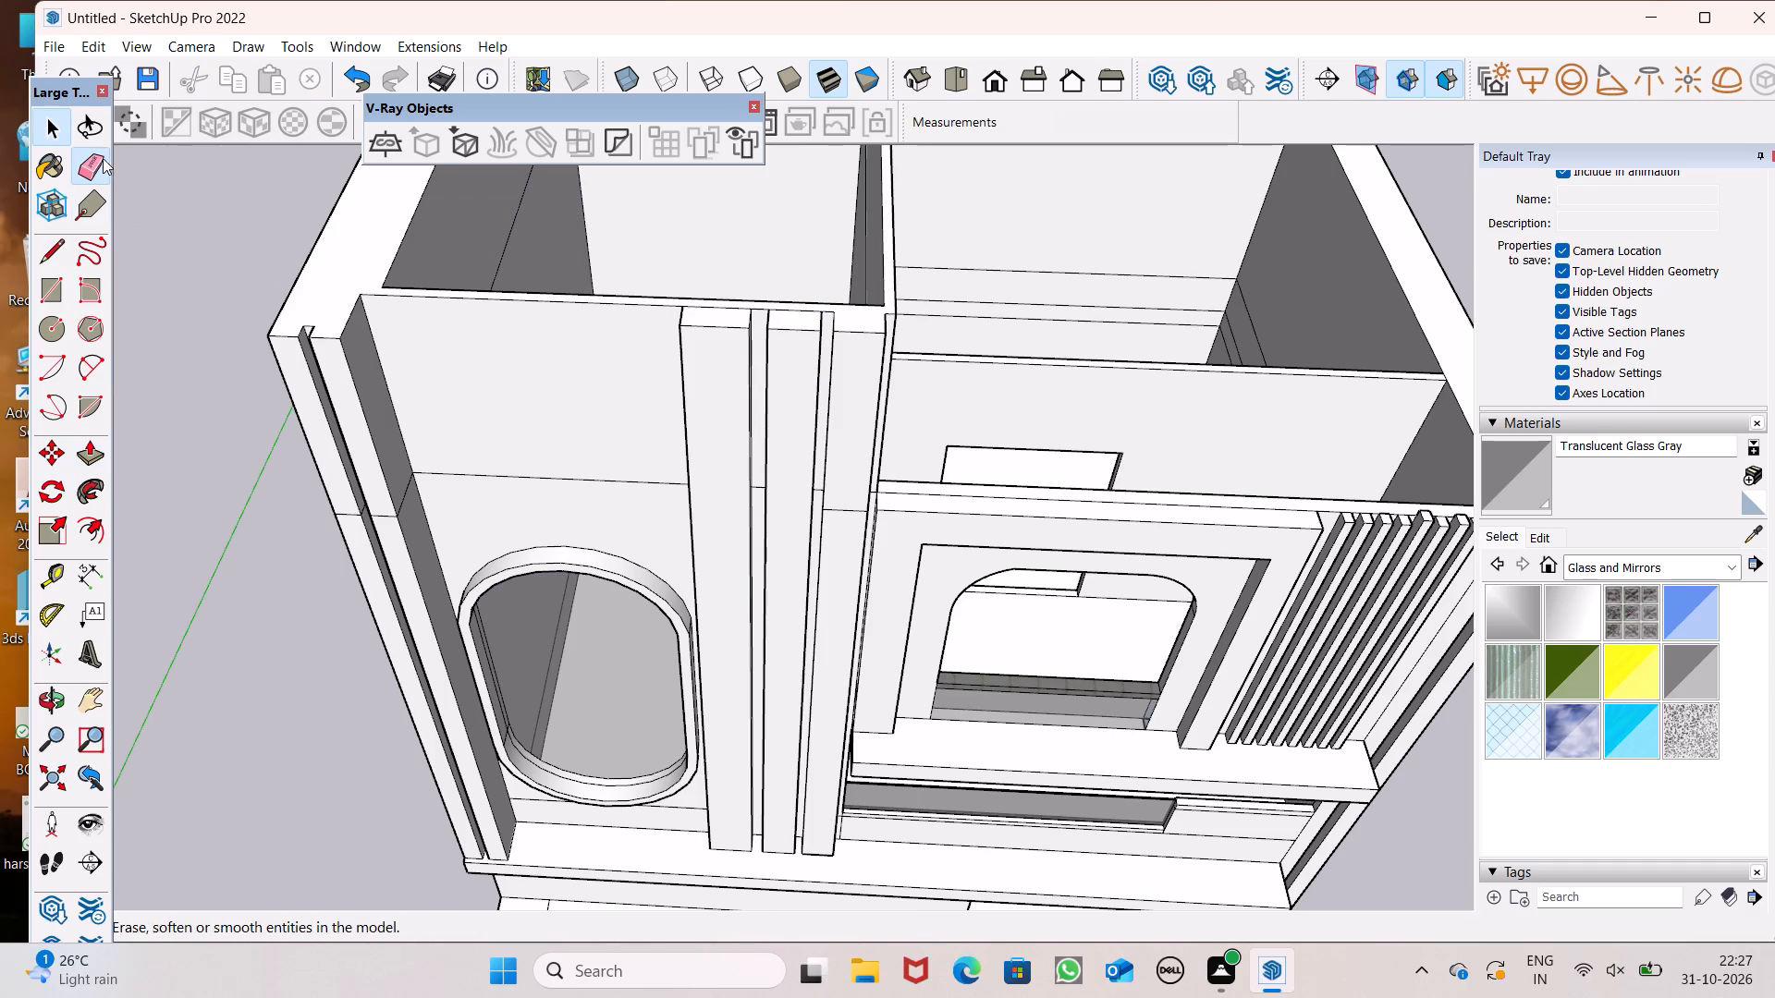
pyautogui.moveTo(444, 458); pyautogui.dragTo(461, 293, button='middle')
pyautogui.scroll(-2, 473, 381)
pyautogui.scroll(2, 470, 427)
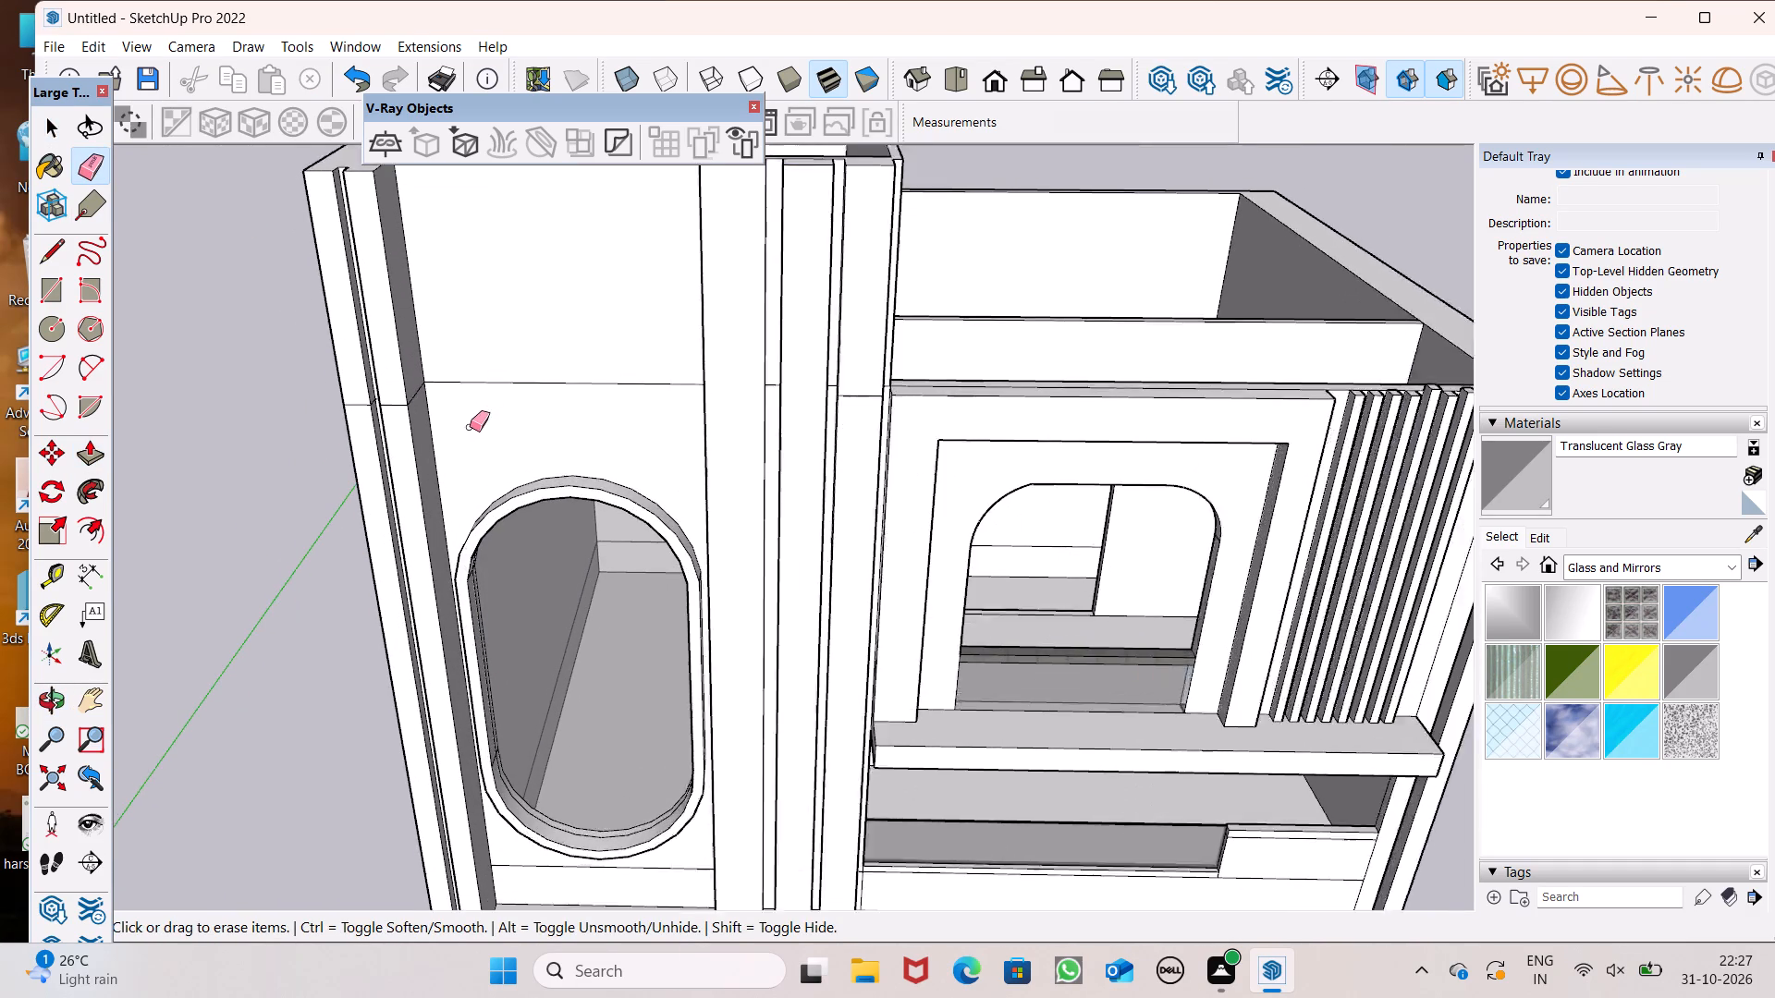
pyautogui.scroll(1, 470, 427)
pyautogui.scroll(-4, 496, 383)
pyautogui.click(503, 374)
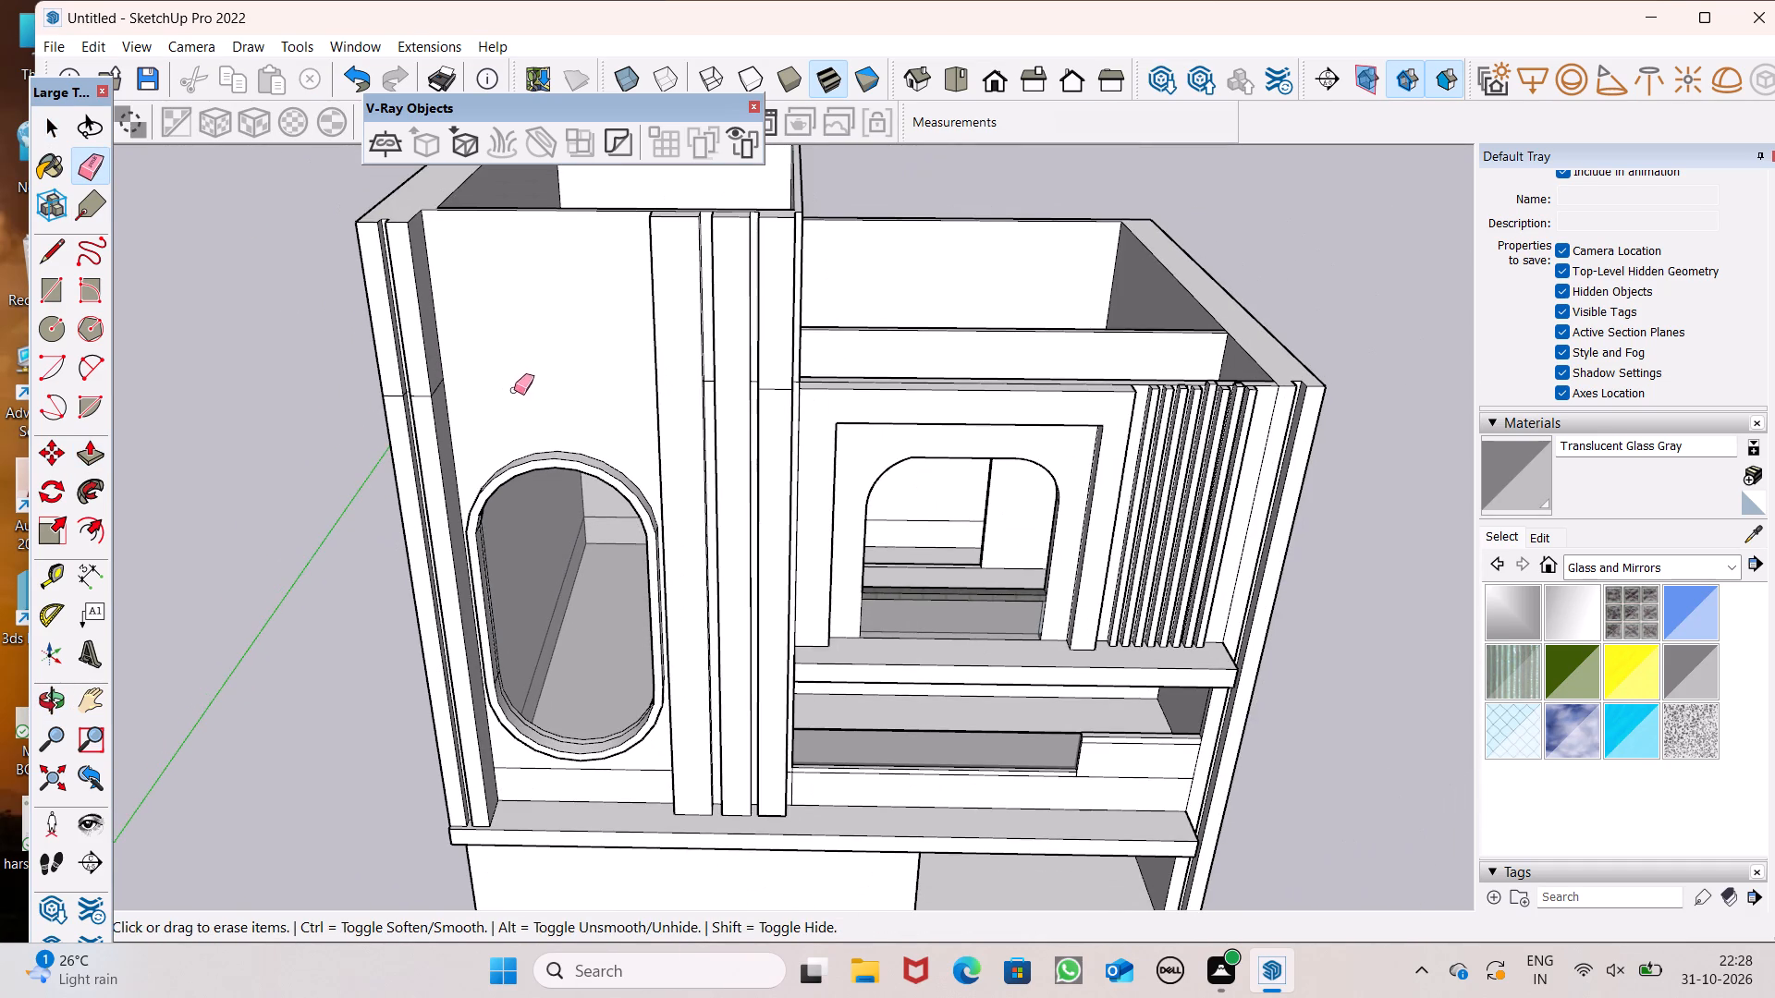
# Erase the seam lines across the front faces and groove of the stepped strips at the building's outer corner beside the capsule window.
pyautogui.moveTo(517, 390); pyautogui.dragTo(311, 340, button='middle')
pyautogui.scroll(7, 304, 342)
pyautogui.middleClick(359, 334)
pyautogui.scroll(1, 492, 369)
pyautogui.moveTo(502, 378); pyautogui.dragTo(568, 363, button='middle')
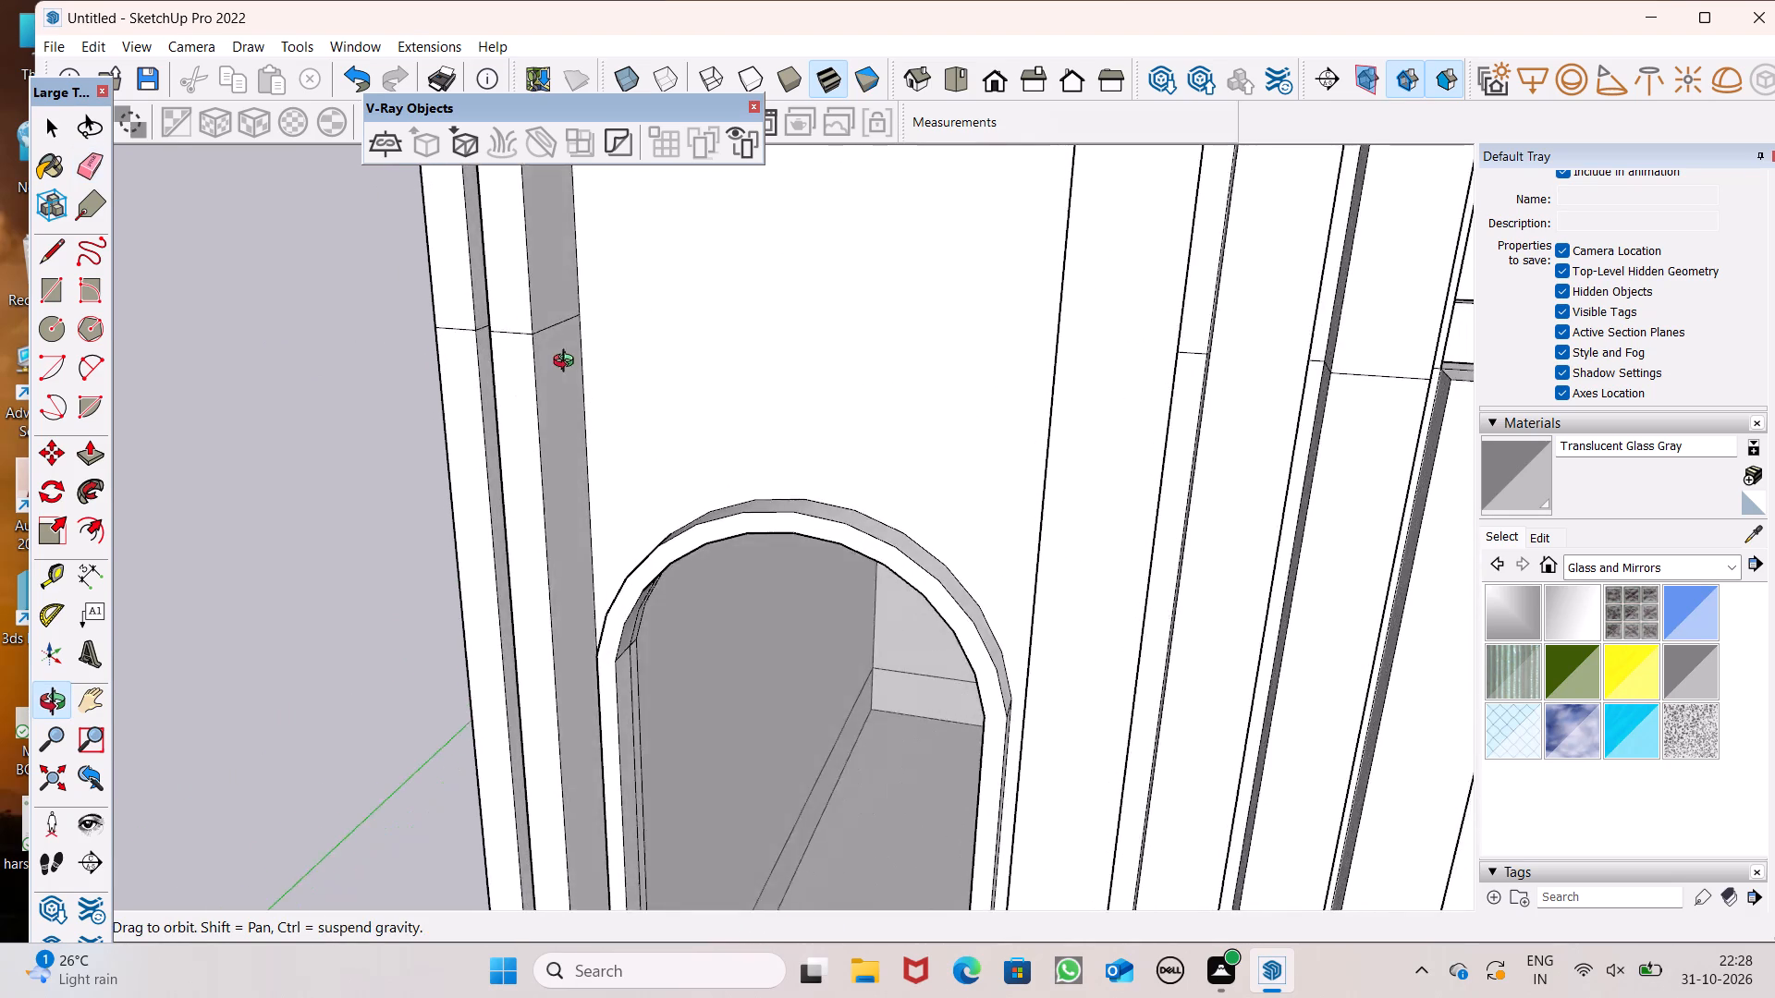
pyautogui.moveTo(568, 363); pyautogui.dragTo(835, 426, button='middle')
pyautogui.scroll(5, 428, 440)
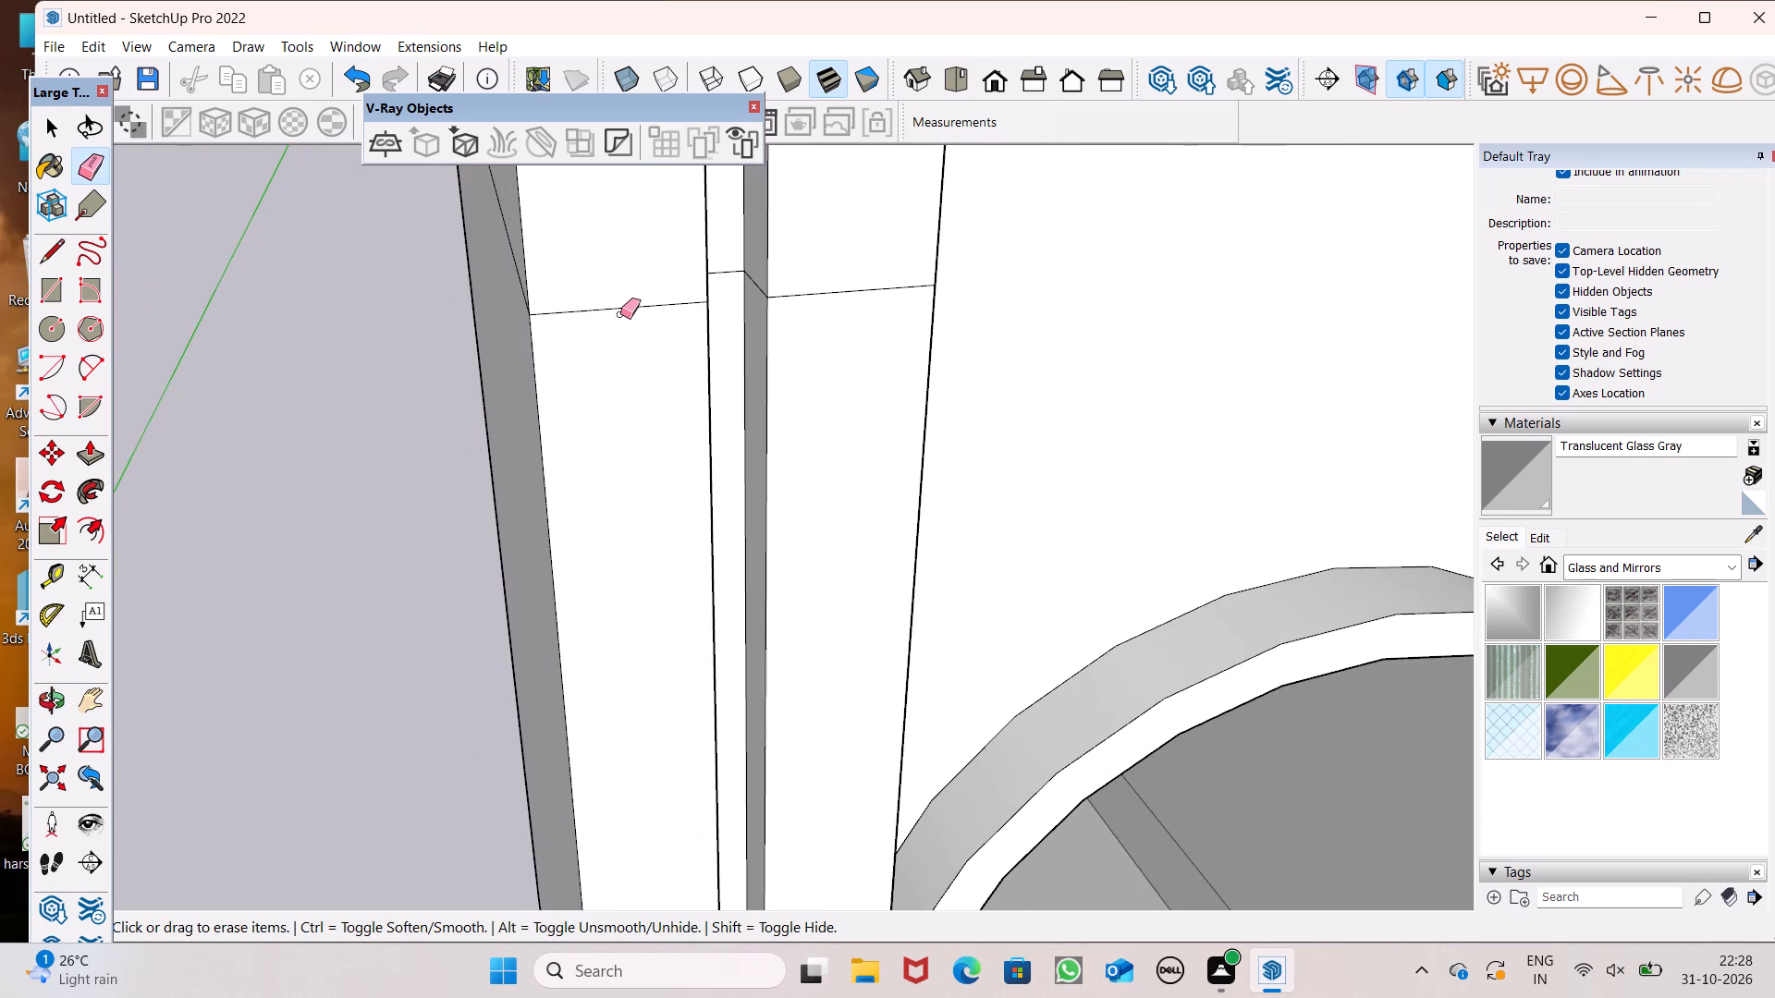
pyautogui.click(620, 313)
pyautogui.moveTo(621, 312); pyautogui.dragTo(630, 332)
pyautogui.scroll(1, 667, 334)
pyautogui.moveTo(667, 334); pyautogui.dragTo(532, 313, button='middle')
pyautogui.scroll(1, 525, 285)
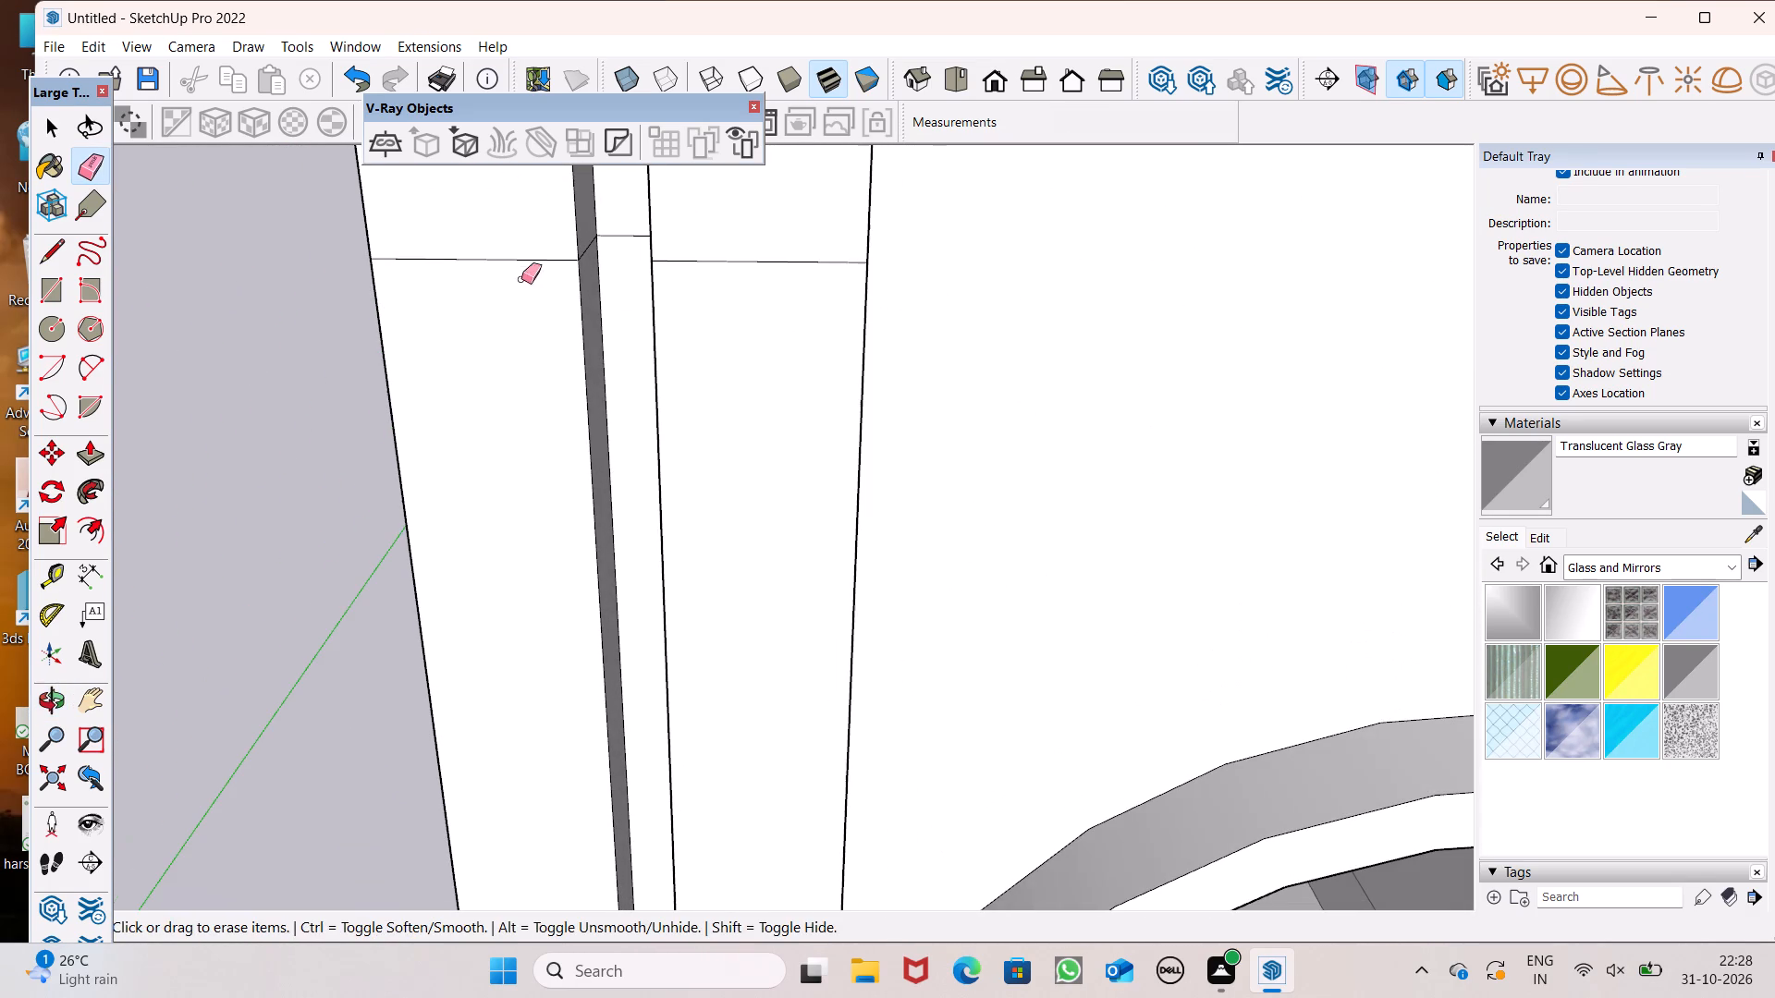
pyautogui.moveTo(508, 242); pyautogui.dragTo(508, 306)
pyautogui.scroll(6, 610, 246)
pyautogui.moveTo(618, 224); pyautogui.dragTo(619, 249)
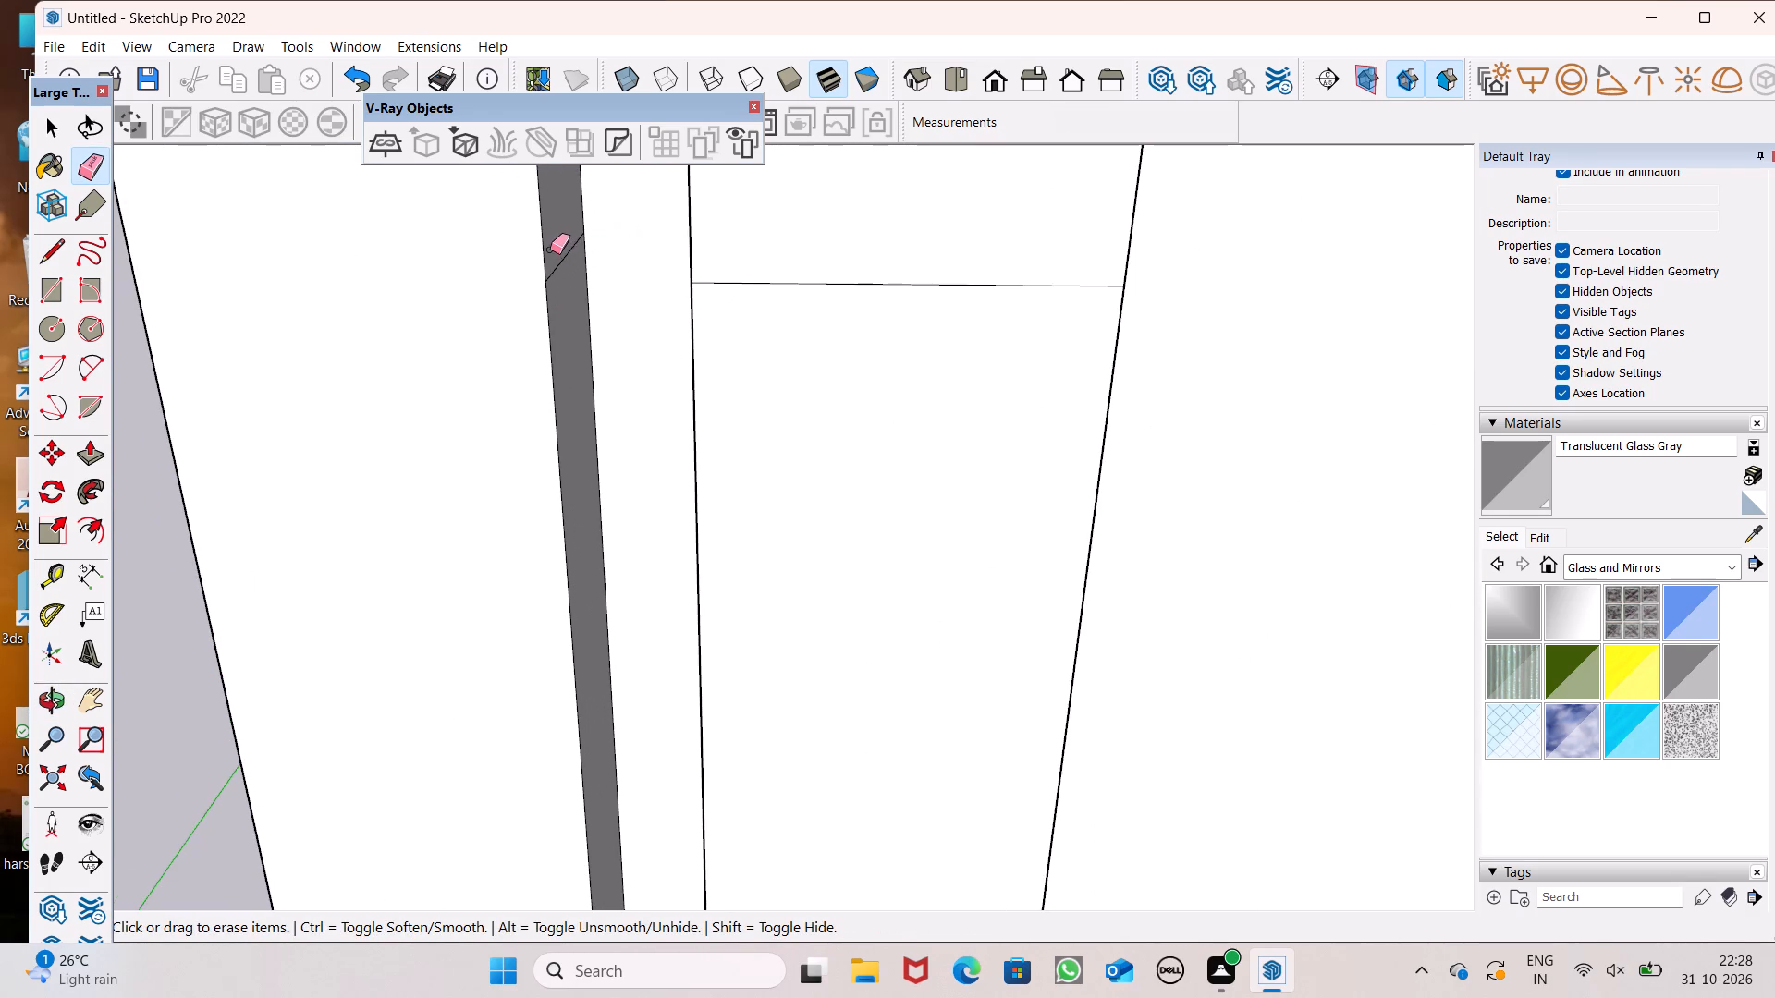
pyautogui.moveTo(552, 249); pyautogui.dragTo(552, 271)
pyautogui.moveTo(829, 265); pyautogui.dragTo(827, 324)
# Erase the remaining seam lines on the side faces of the outer-corner strips, including the wide return face beside the capsule wall.
pyautogui.moveTo(753, 353); pyautogui.dragTo(920, 333, button='middle')
pyautogui.scroll(1, 920, 333)
pyautogui.moveTo(920, 333); pyautogui.dragTo(952, 351, button='middle')
pyautogui.moveTo(692, 254); pyautogui.dragTo(683, 275)
pyautogui.scroll(-7, 677, 284)
pyautogui.moveTo(735, 335); pyautogui.dragTo(324, 385, button='middle')
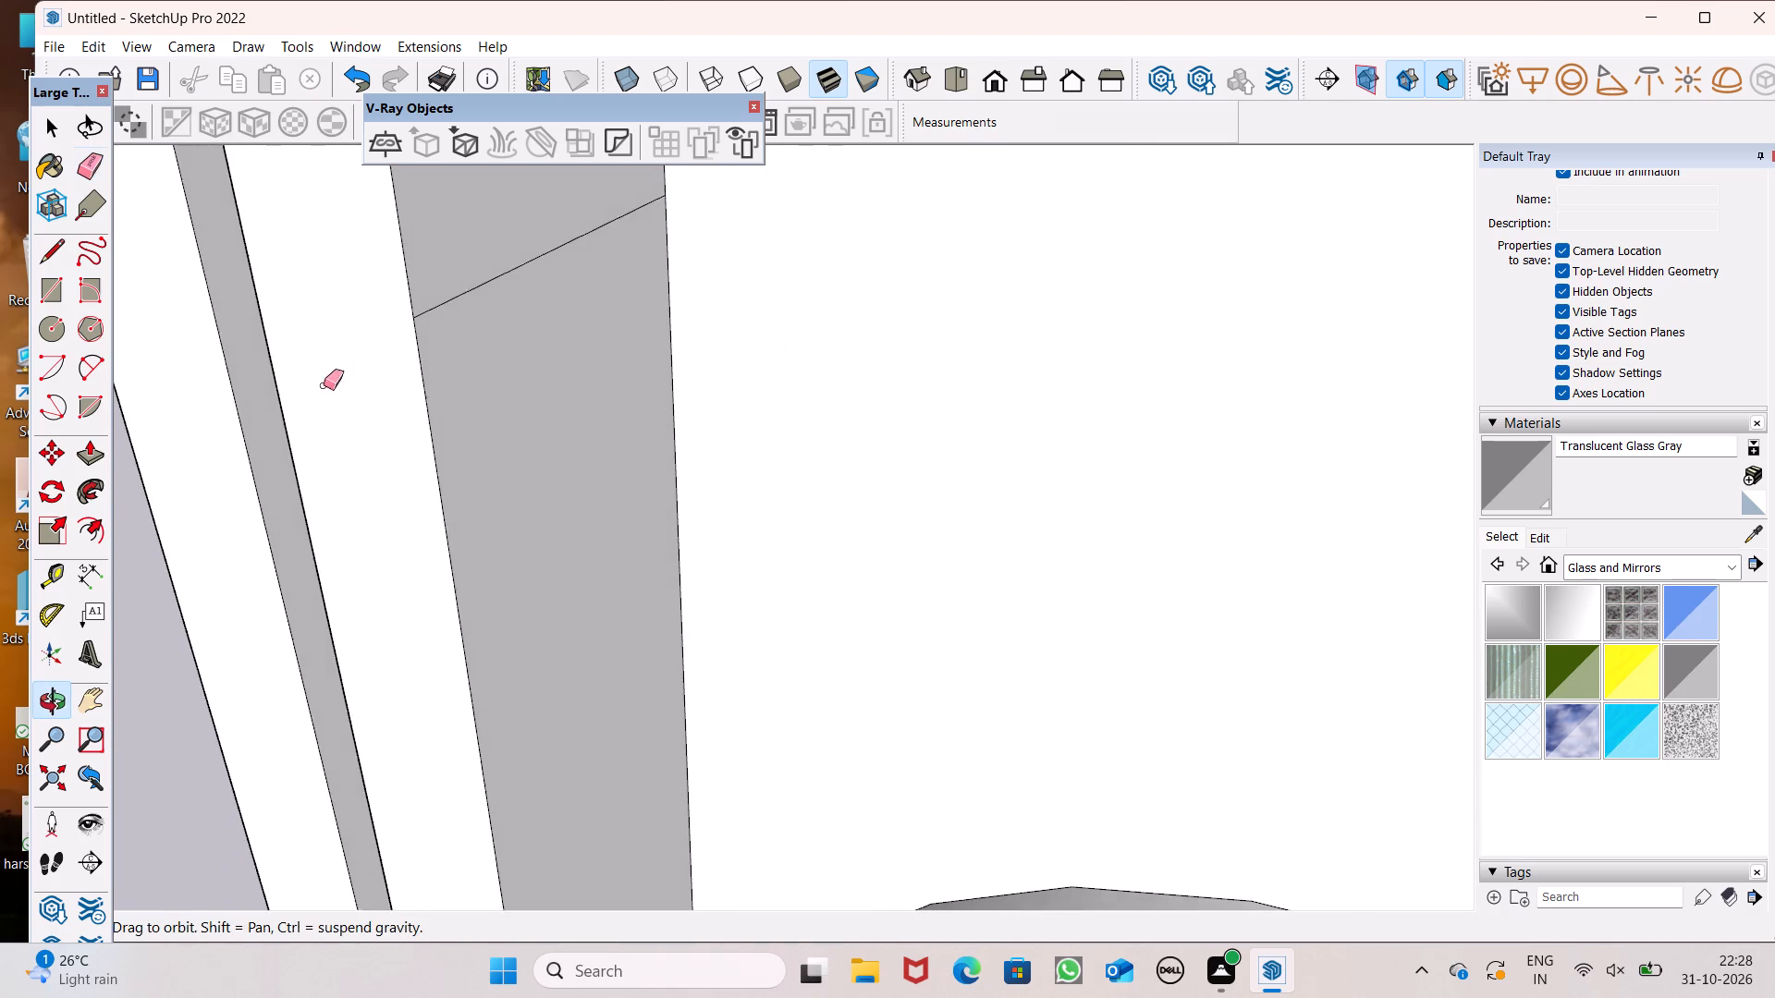
pyautogui.moveTo(324, 385); pyautogui.dragTo(324, 388, button='middle')
pyautogui.moveTo(452, 285); pyautogui.dragTo(487, 375)
pyautogui.scroll(-20, 489, 413)
# Erase the seam lines across the facade bars and grooves between the capsule window and the arched window.
pyautogui.moveTo(537, 468); pyautogui.dragTo(648, 435, button='middle')
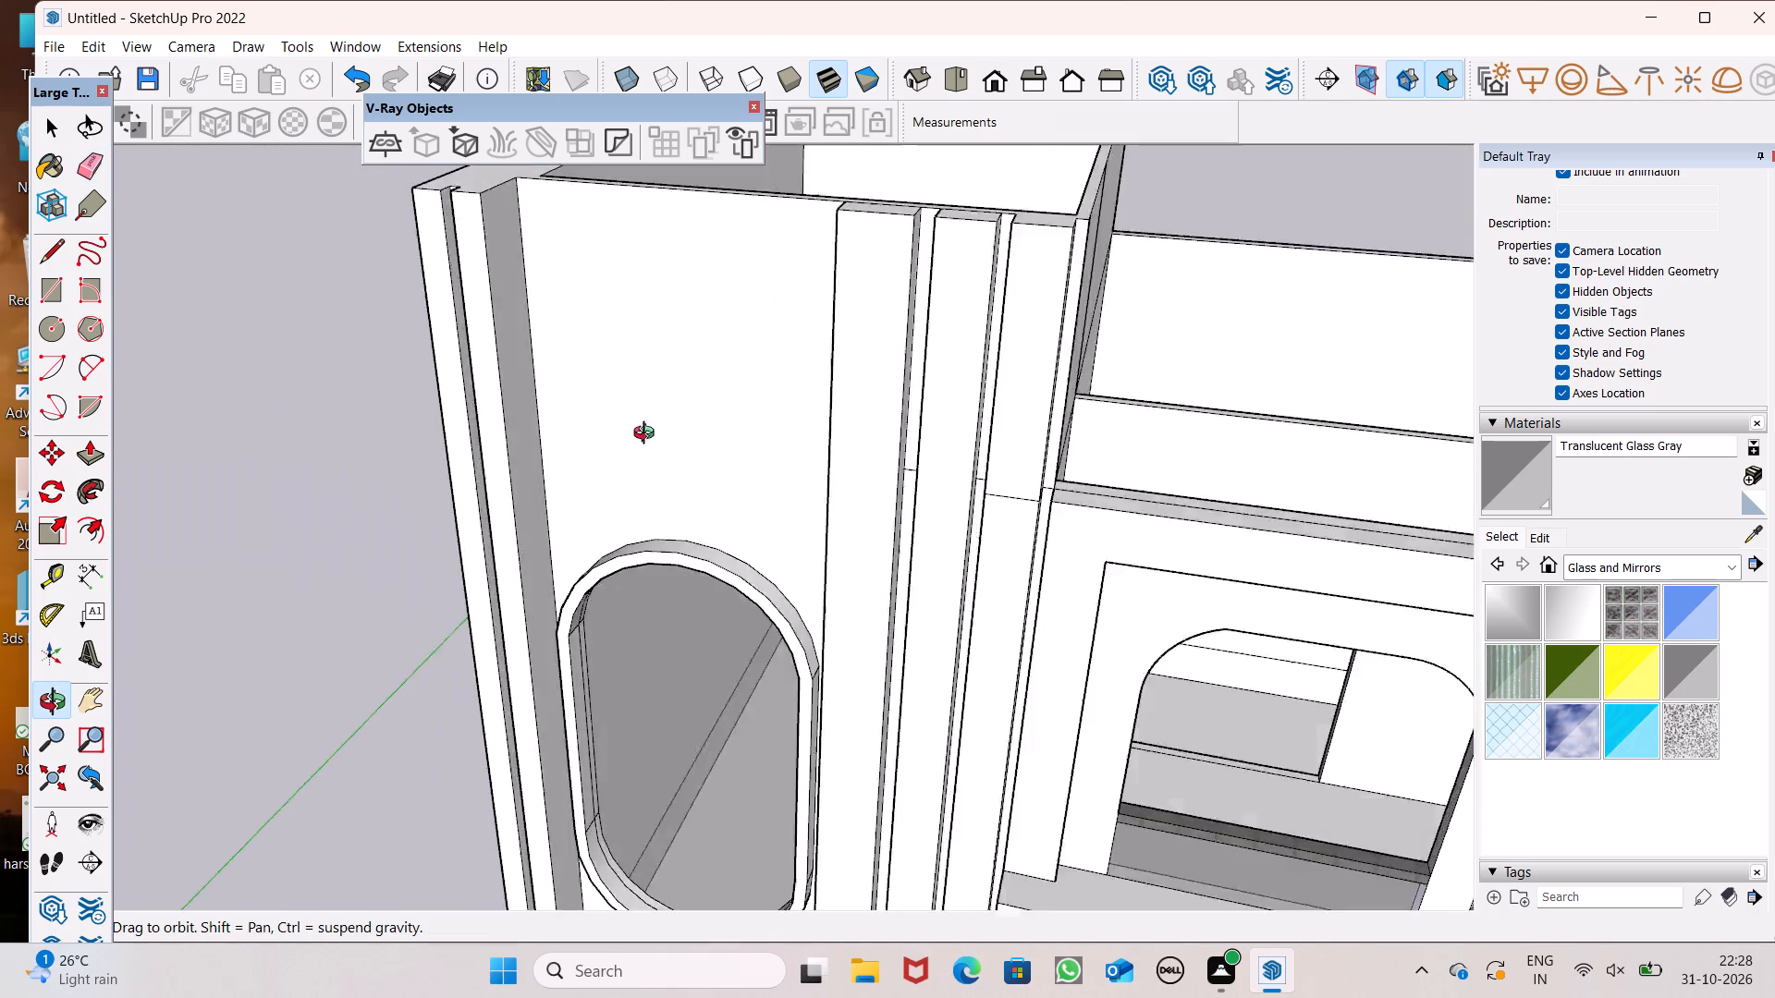
pyautogui.moveTo(648, 435); pyautogui.dragTo(679, 339, button='middle')
pyautogui.scroll(6, 863, 350)
pyautogui.scroll(4, 998, 468)
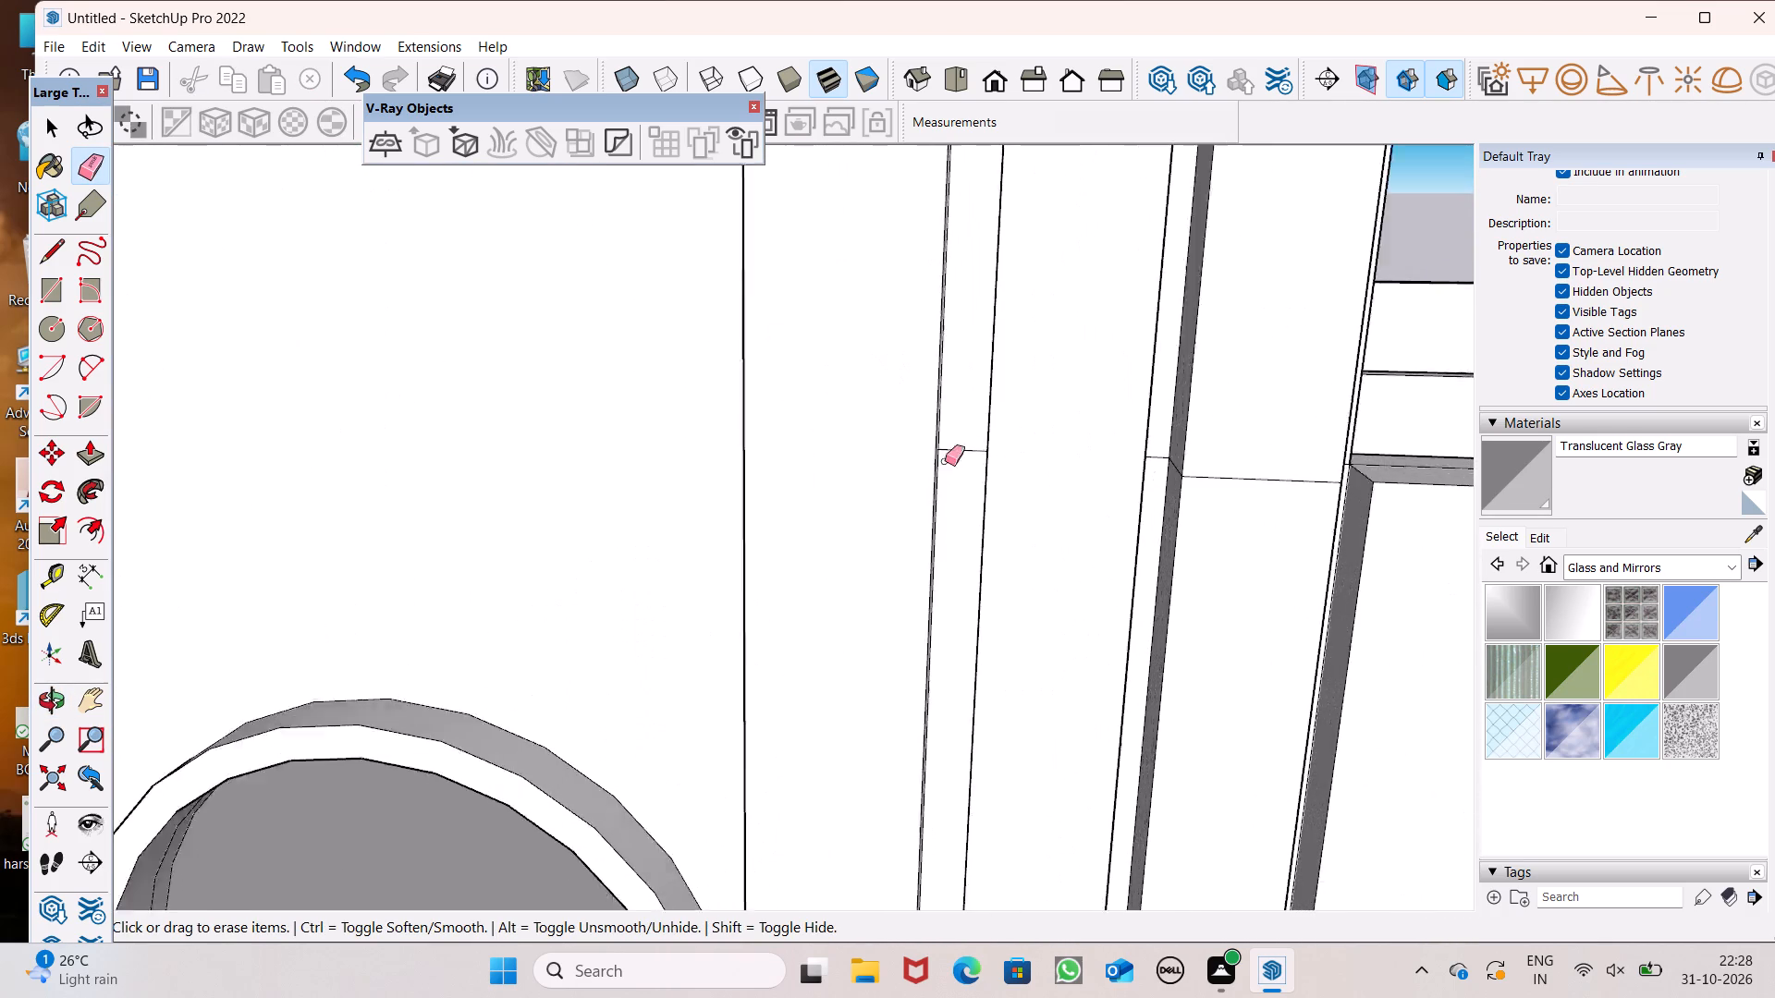
pyautogui.scroll(2, 945, 461)
pyautogui.moveTo(964, 440); pyautogui.dragTo(965, 458)
pyautogui.scroll(-6, 937, 408)
pyautogui.scroll(4, 1110, 472)
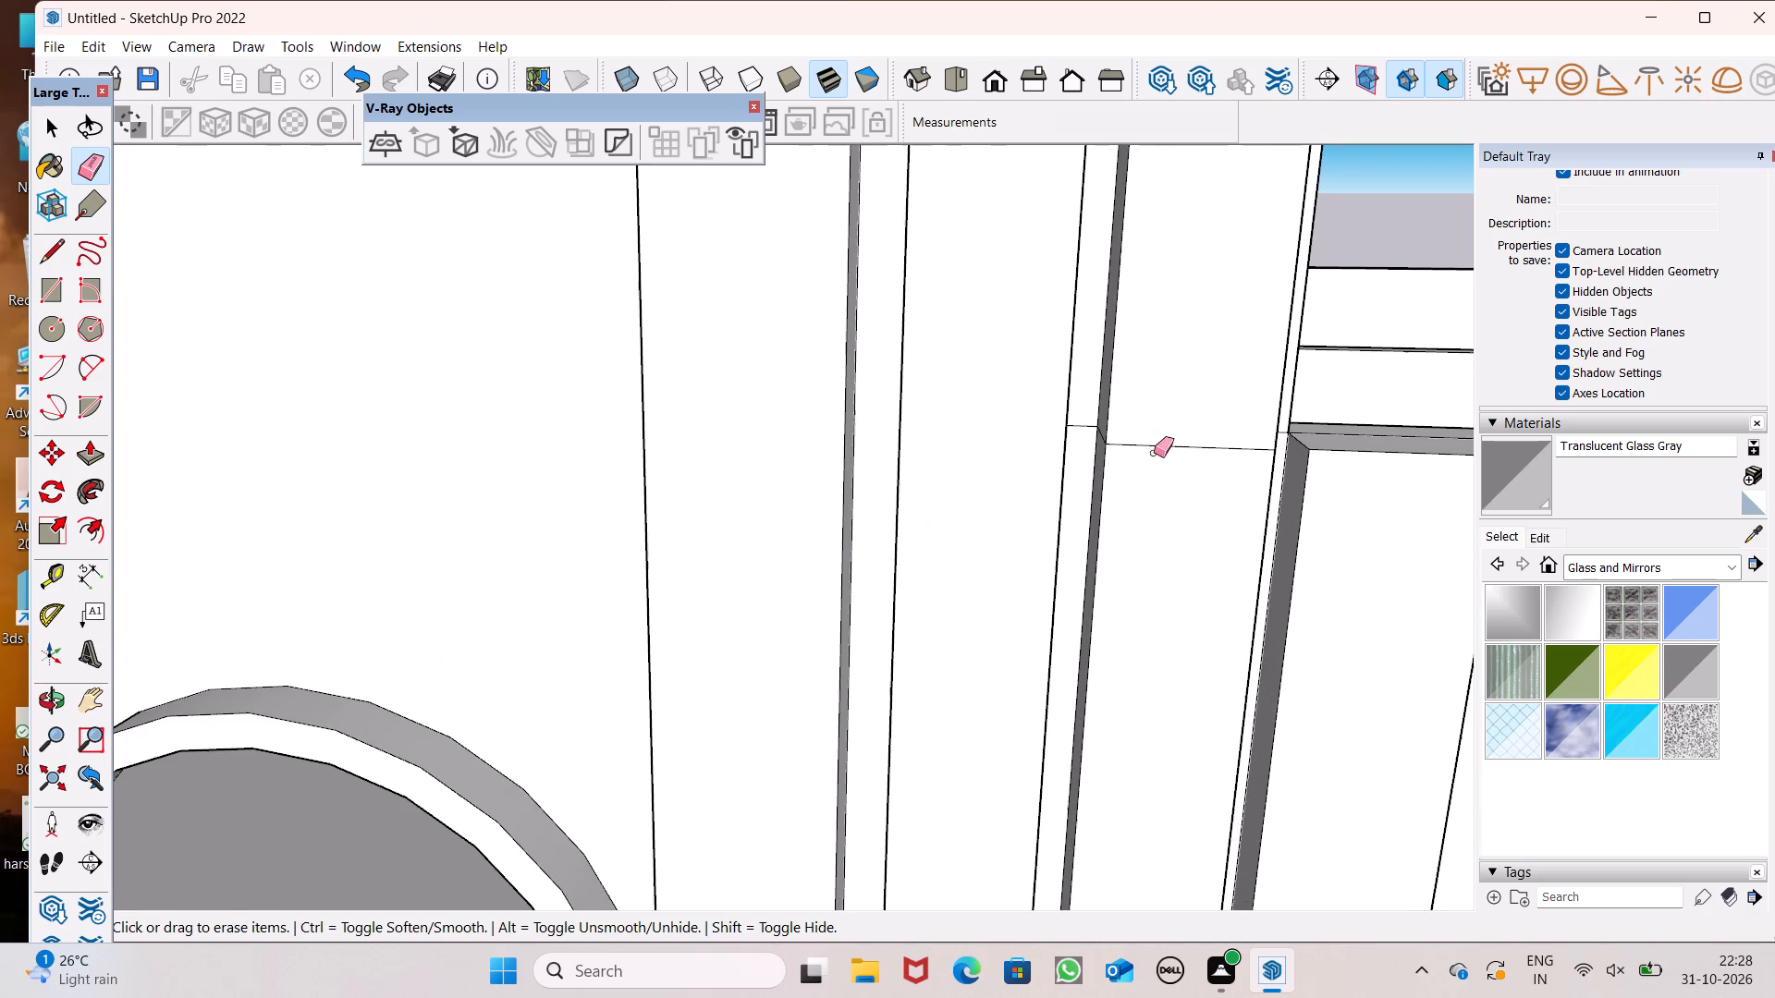
pyautogui.moveTo(1159, 444); pyautogui.dragTo(1145, 469)
pyautogui.scroll(7, 1071, 462)
pyautogui.moveTo(1075, 408); pyautogui.dragTo(1075, 384)
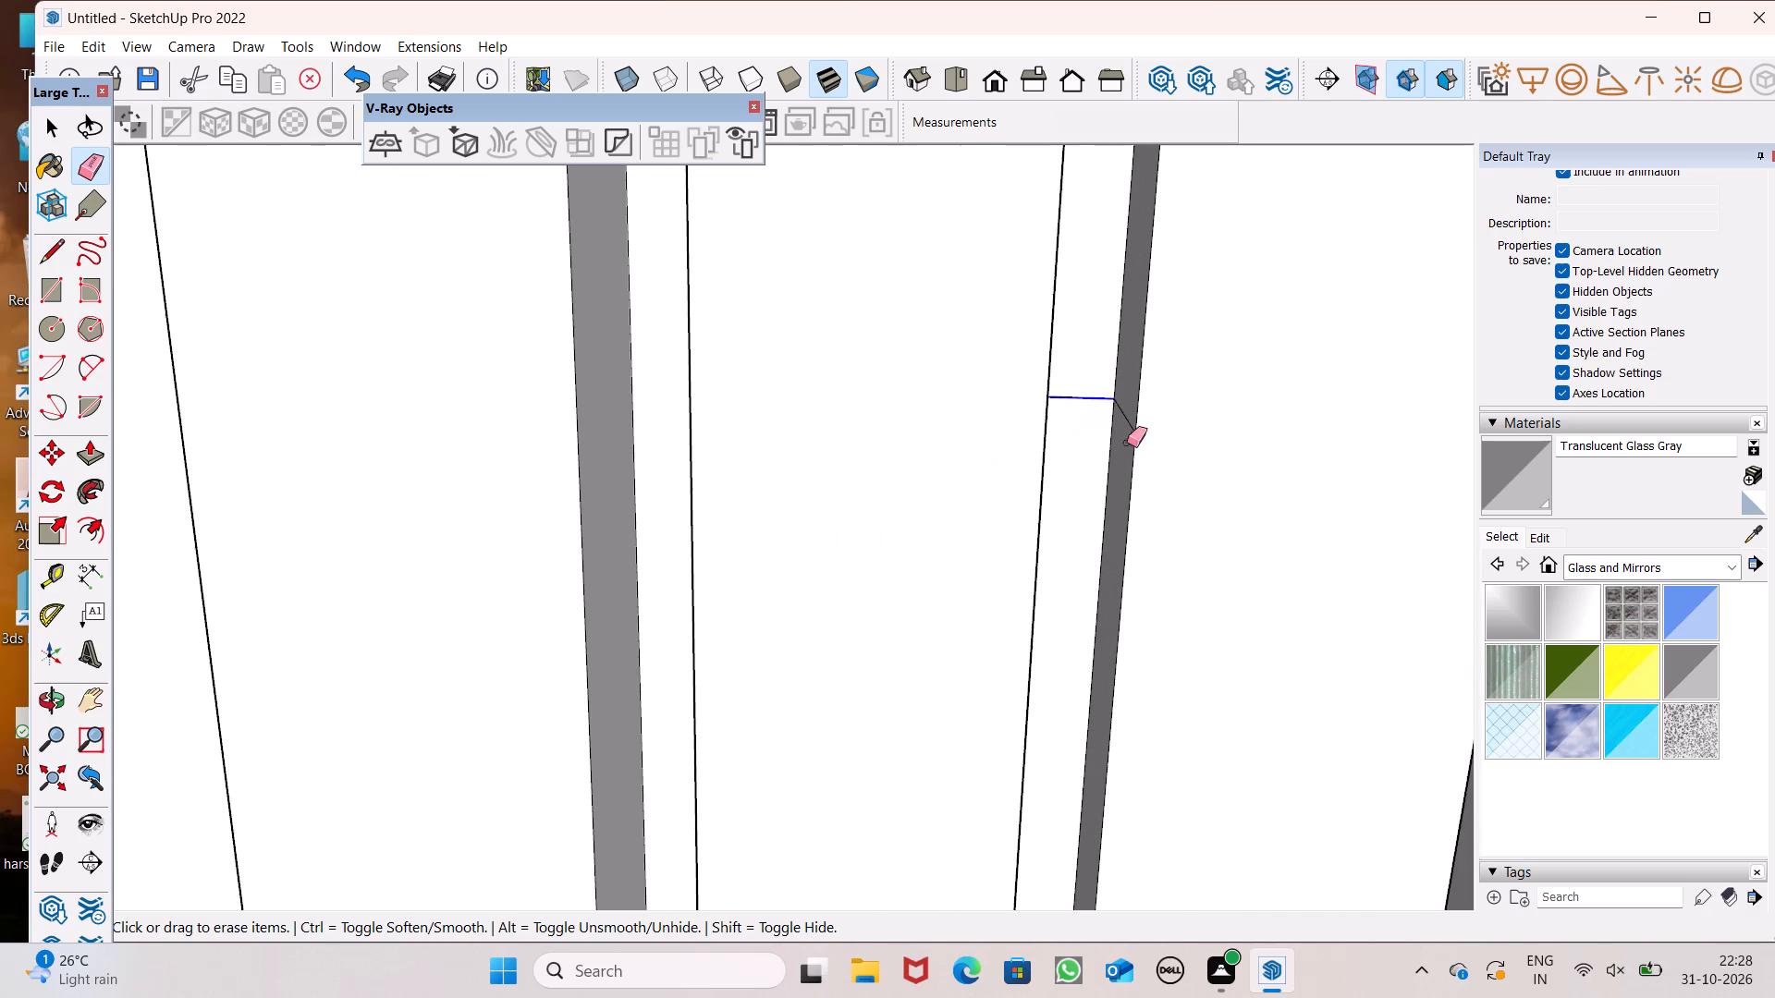
pyautogui.moveTo(1135, 464); pyautogui.dragTo(1163, 476, button='middle')
pyautogui.moveTo(1130, 416); pyautogui.dragTo(1123, 427)
pyautogui.scroll(-6, 1002, 393)
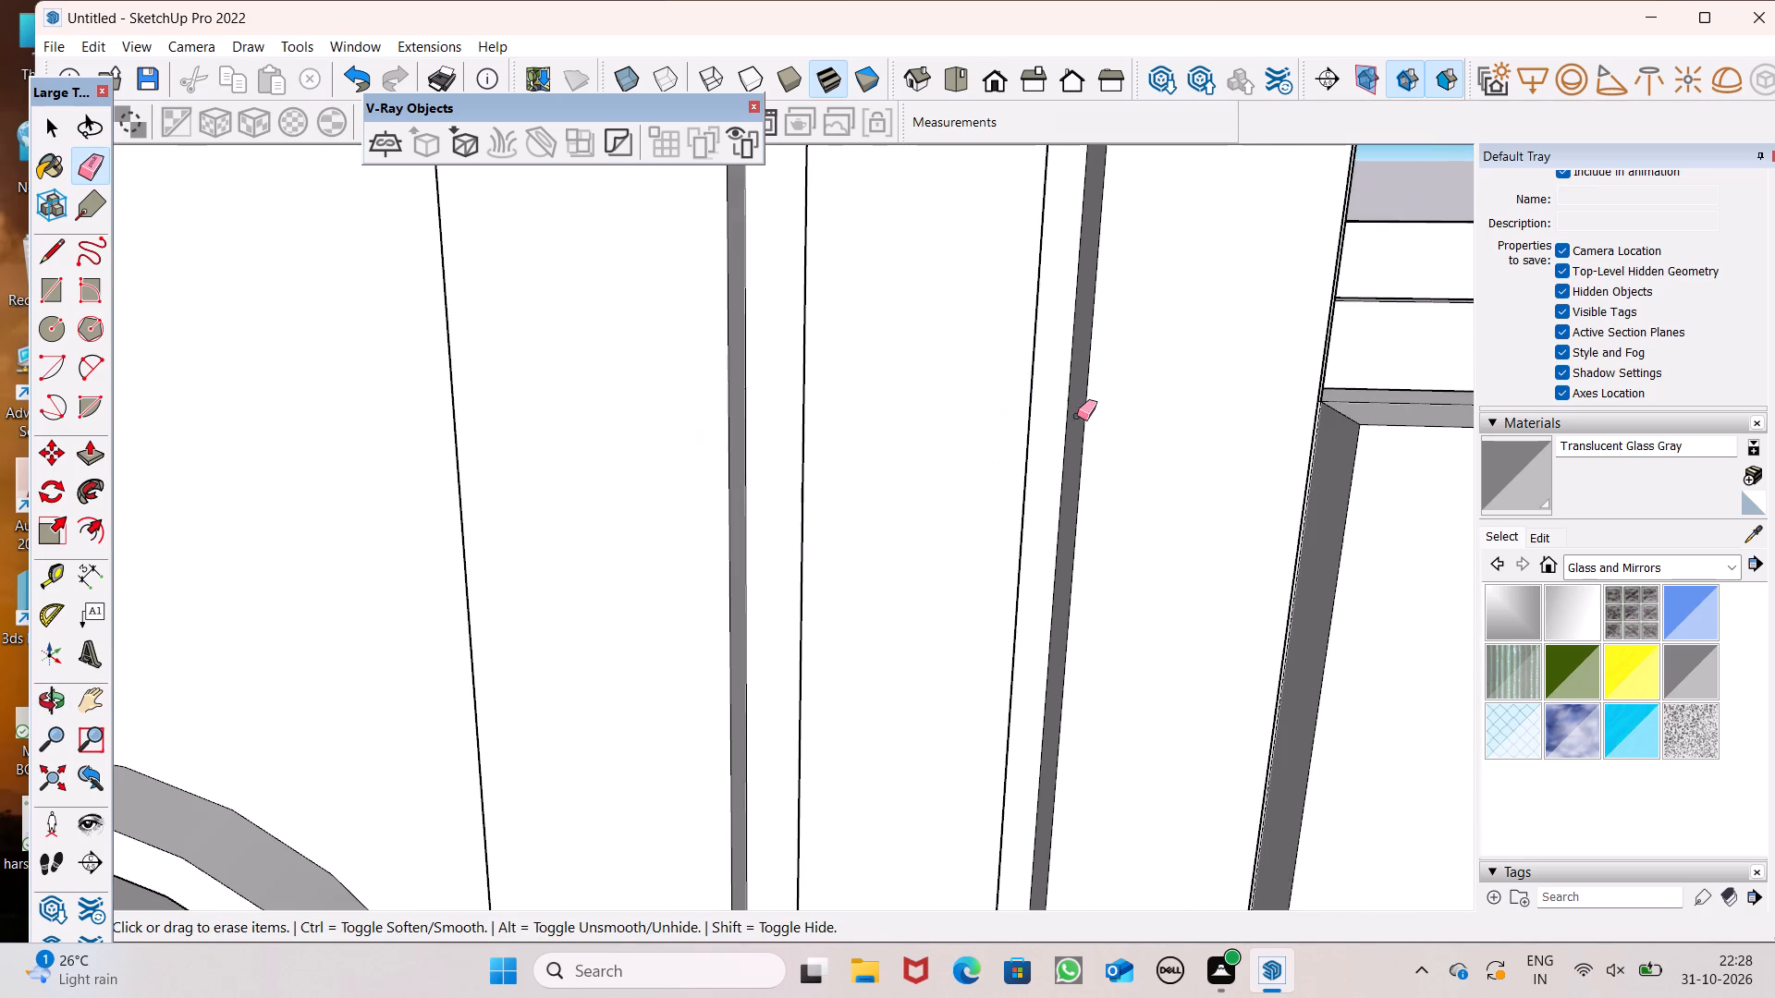
pyautogui.scroll(-7, 962, 442)
# Erase the leftover seam lines at the raised room's corner where it meets the top of the arched-window facade.
pyautogui.moveTo(1031, 470); pyautogui.dragTo(637, 486, button='middle')
pyautogui.scroll(1, 636, 486)
pyautogui.scroll(6, 899, 505)
pyautogui.click(1010, 495)
pyautogui.moveTo(1017, 509); pyautogui.dragTo(1262, 515, button='middle')
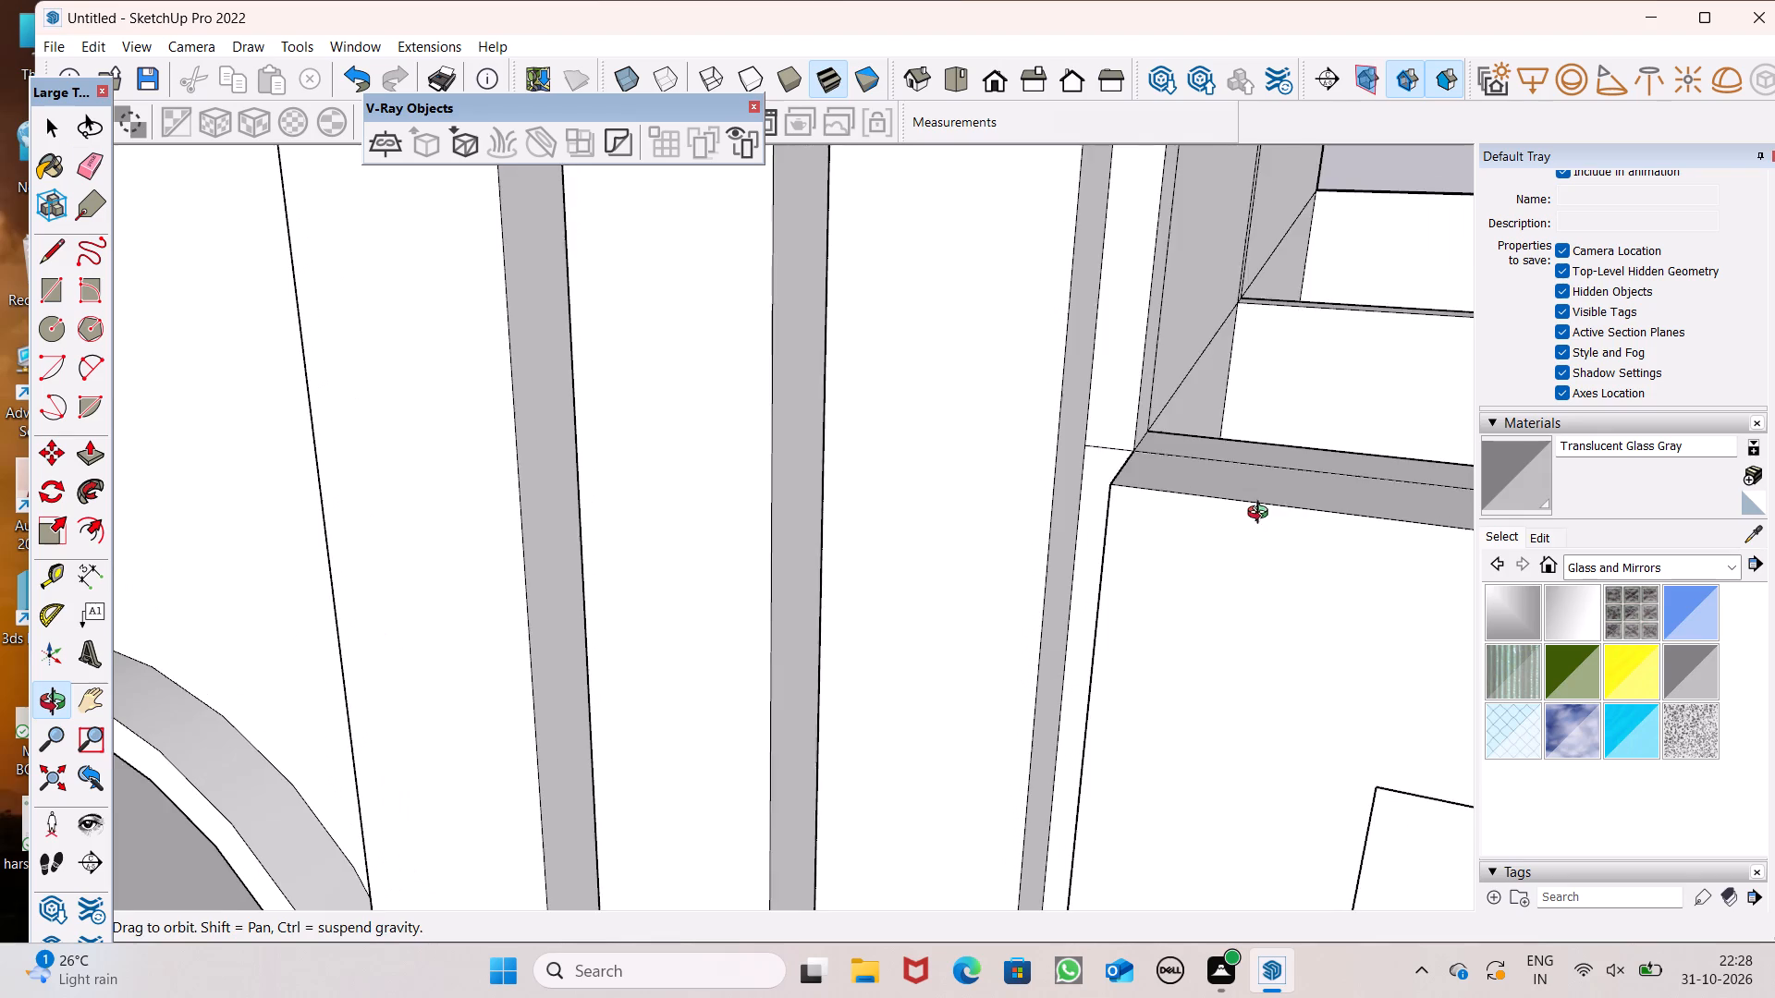
pyautogui.moveTo(1262, 515); pyautogui.dragTo(1270, 493, button='middle')
pyautogui.scroll(1, 1255, 468)
pyautogui.scroll(-14, 918, 428)
pyautogui.moveTo(961, 493); pyautogui.dragTo(1039, 554, button='middle')
pyautogui.scroll(6, 1040, 517)
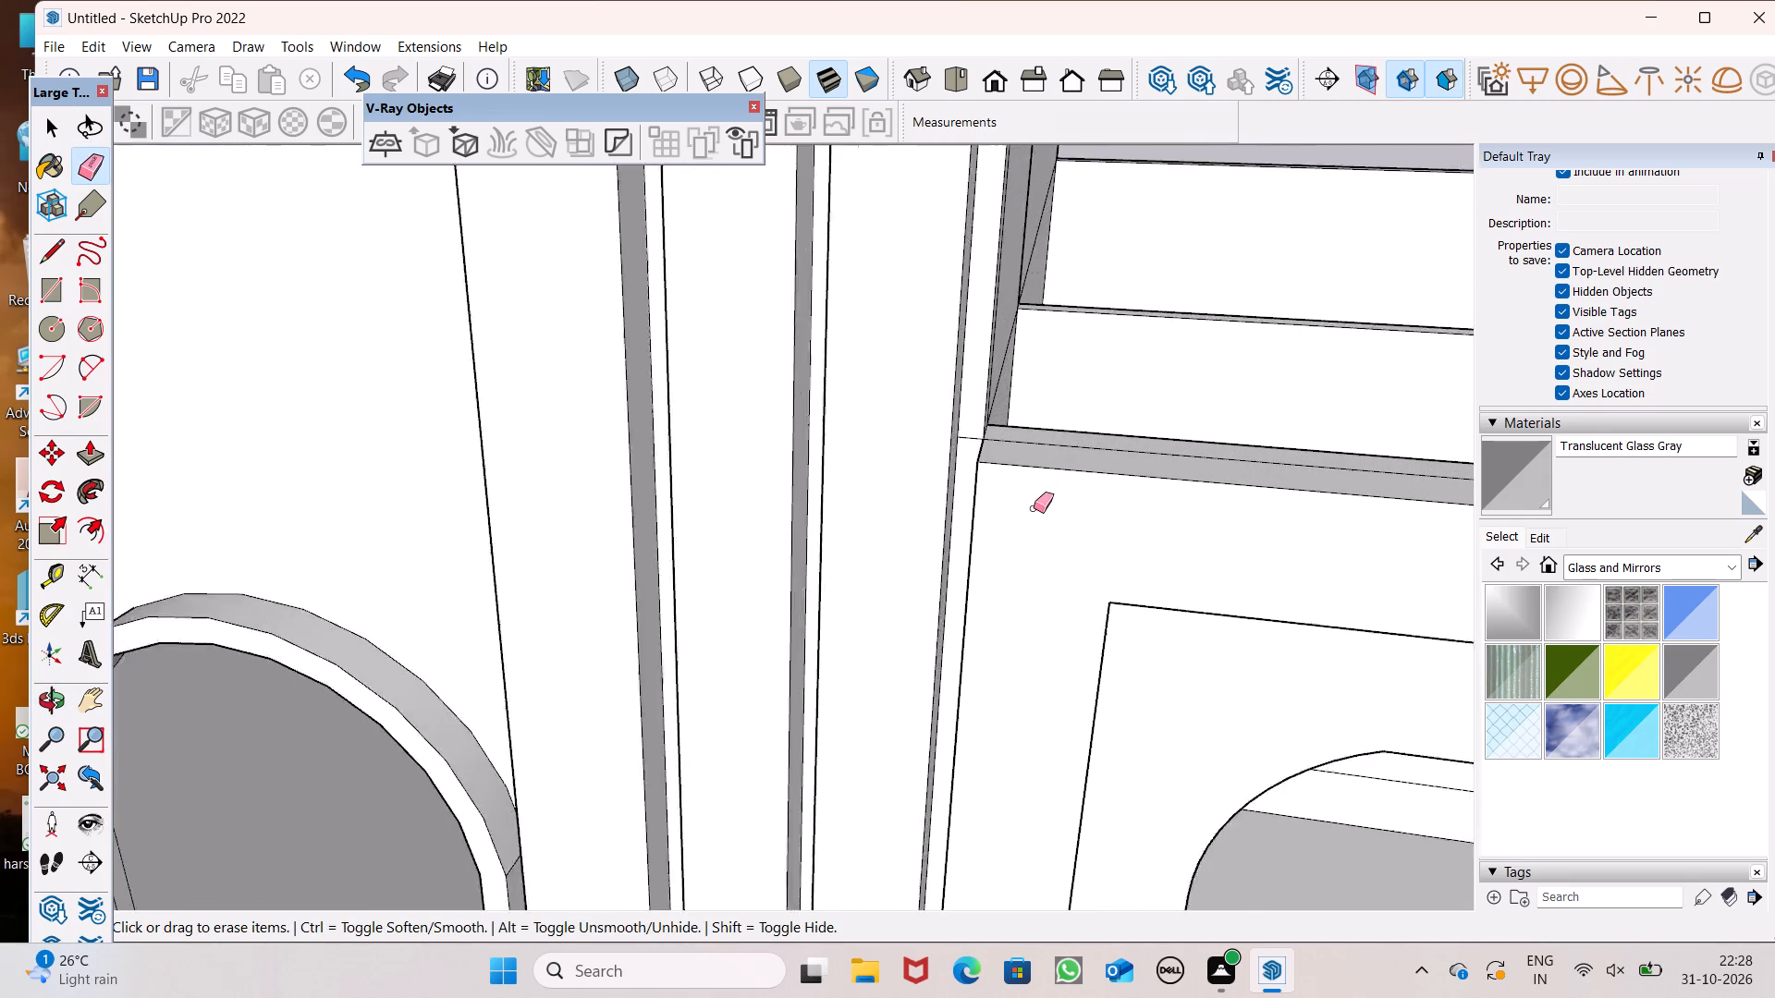
pyautogui.scroll(2, 1034, 508)
pyautogui.scroll(6, 975, 453)
pyautogui.click(946, 409)
pyautogui.scroll(-14, 942, 409)
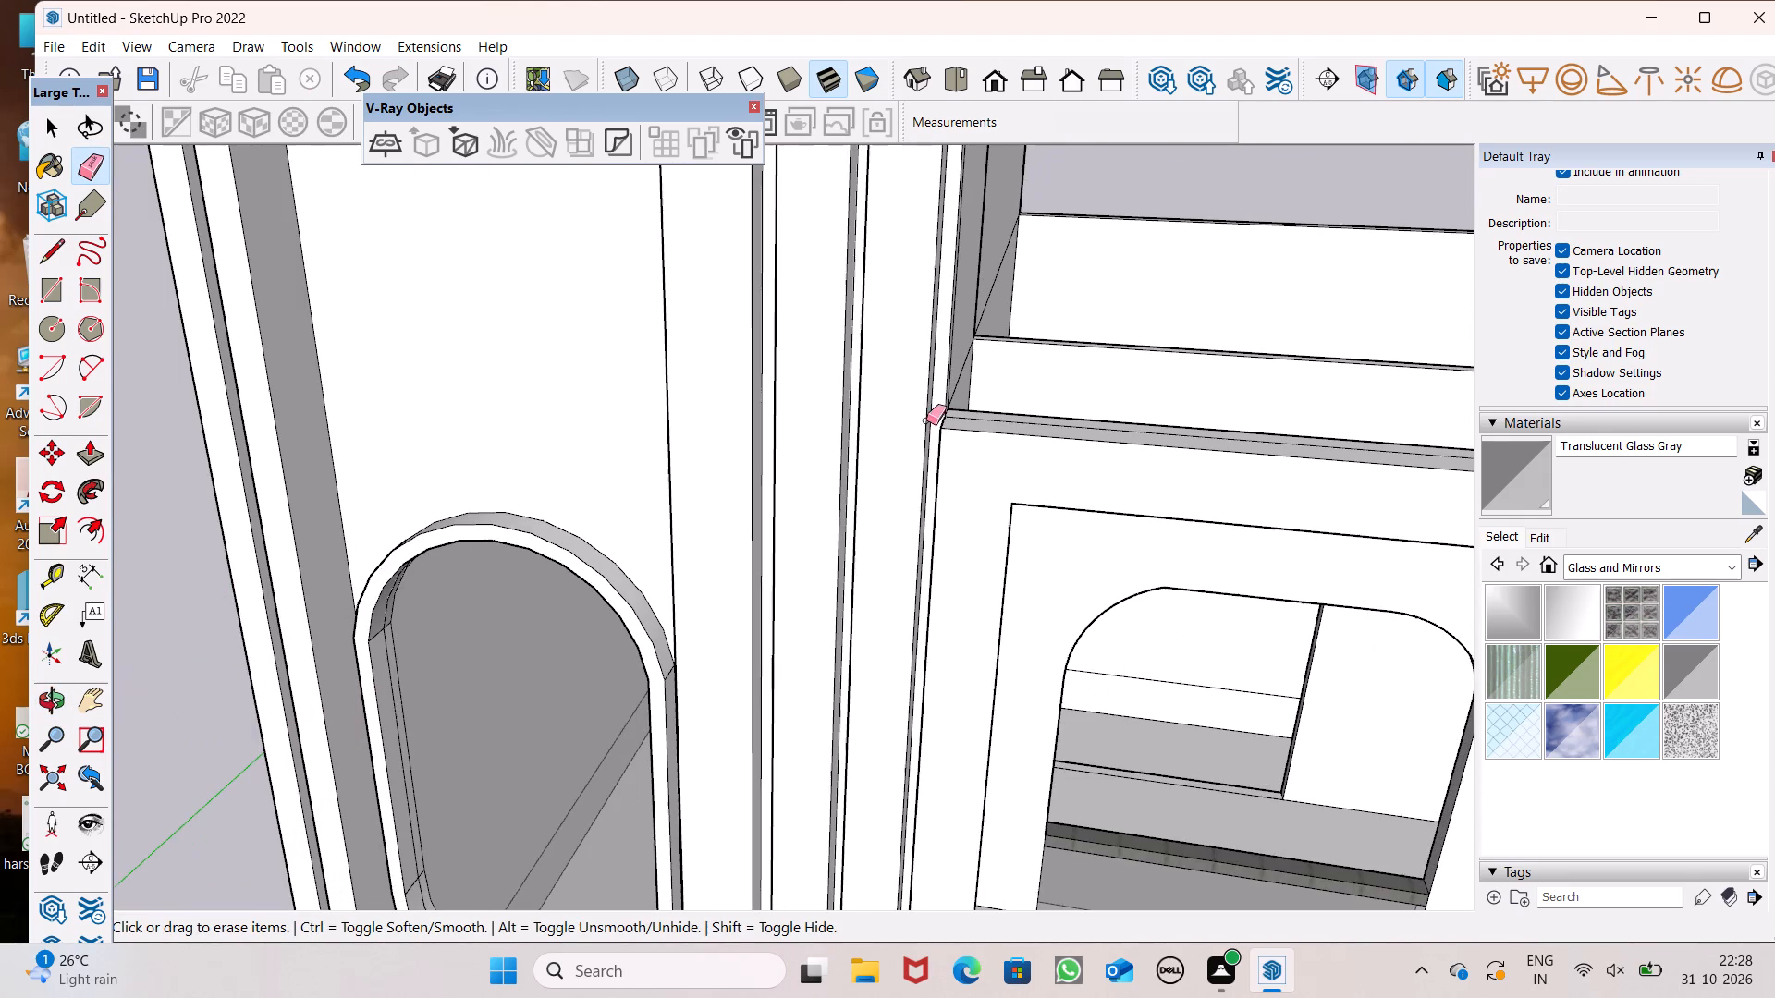
pyautogui.scroll(-5, 926, 420)
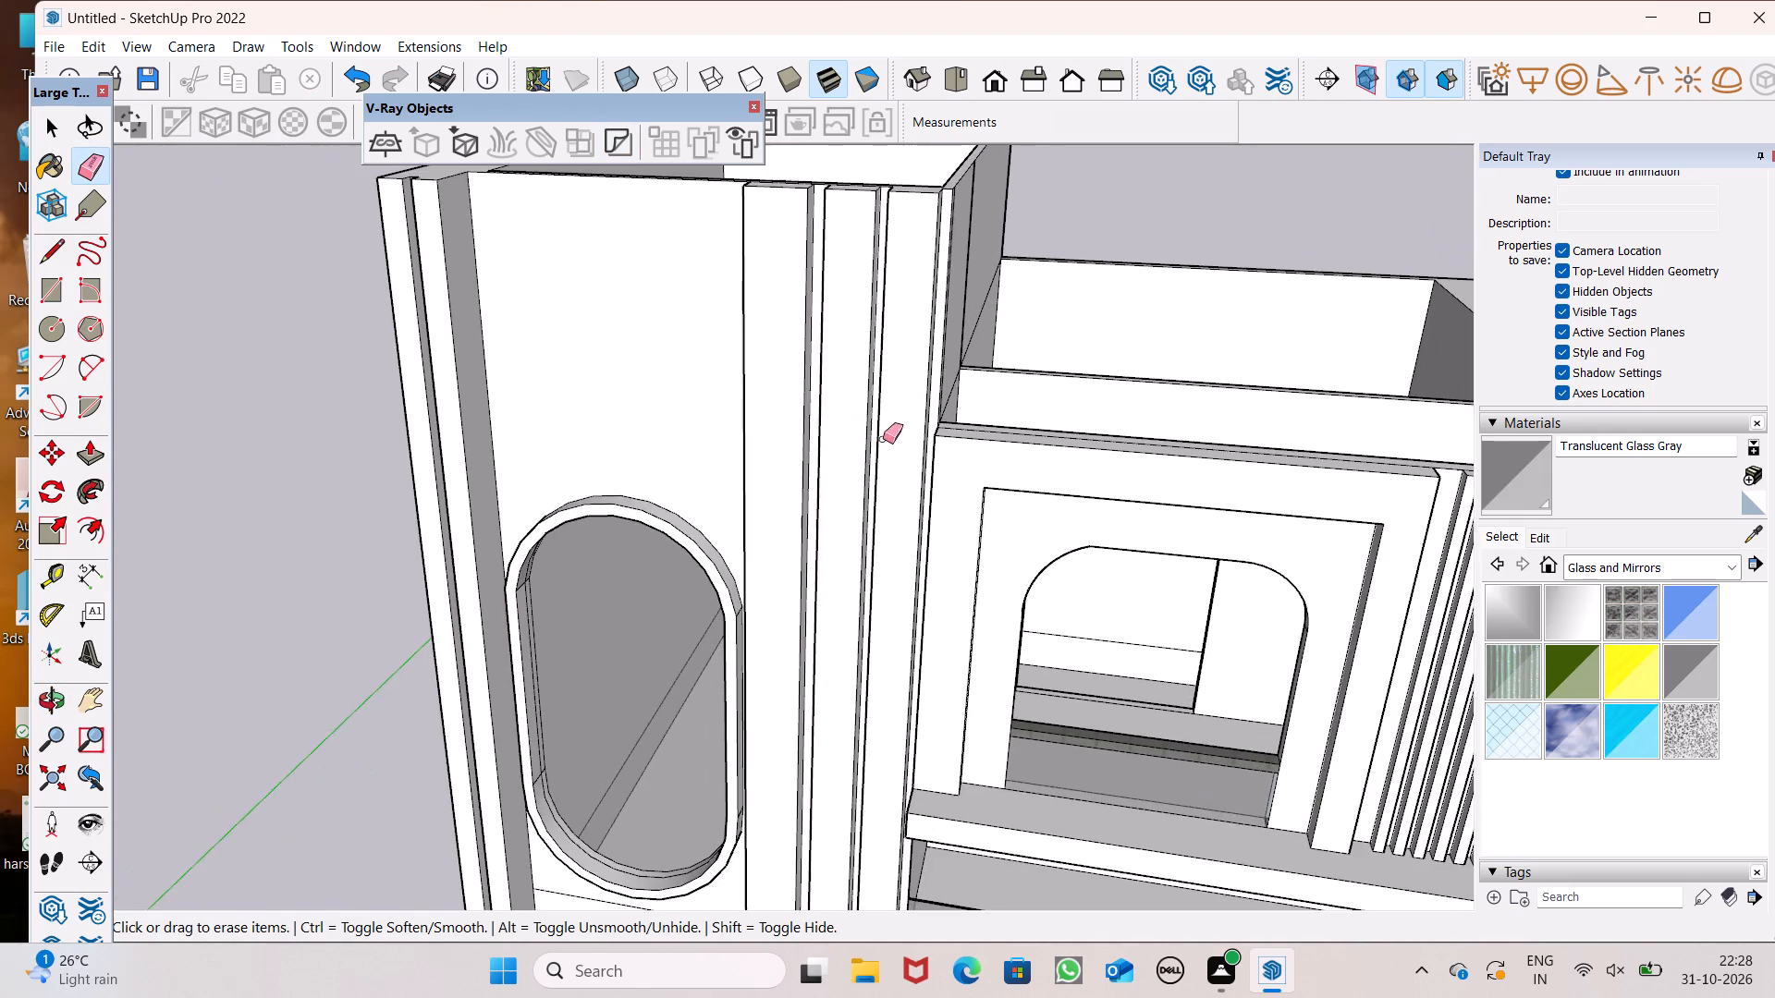
pyautogui.scroll(-4, 837, 457)
pyautogui.moveTo(826, 448); pyautogui.dragTo(888, 397, button='middle')
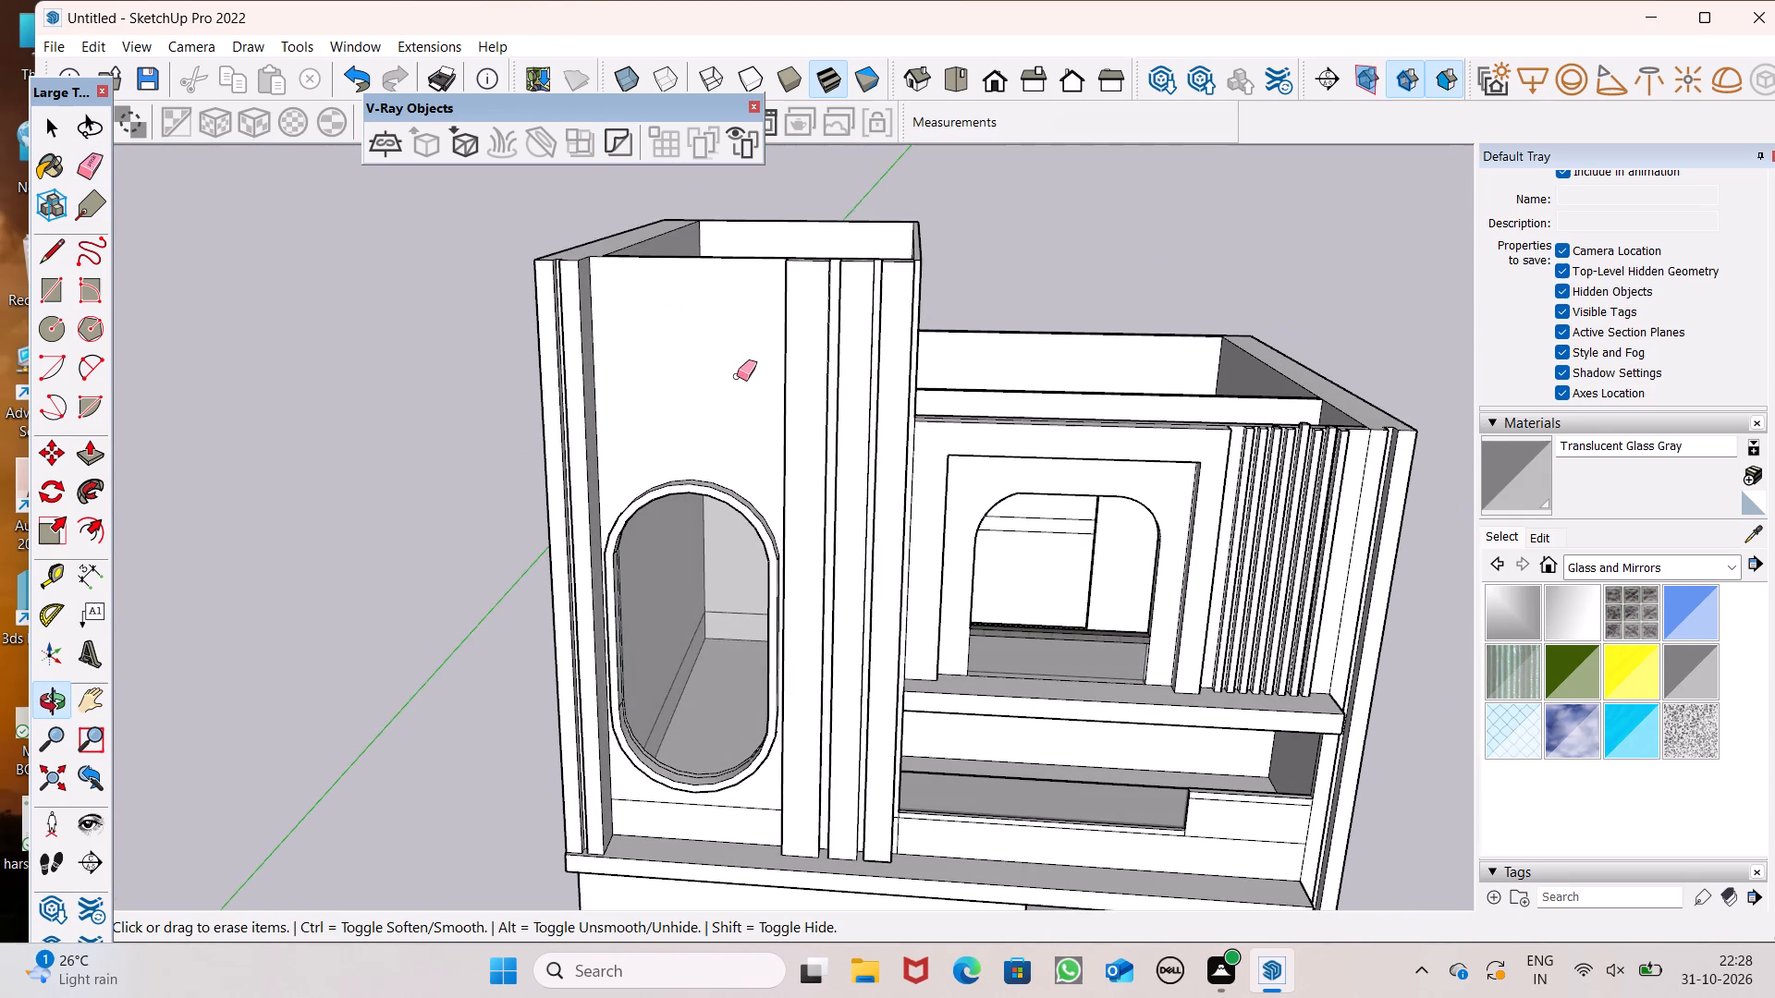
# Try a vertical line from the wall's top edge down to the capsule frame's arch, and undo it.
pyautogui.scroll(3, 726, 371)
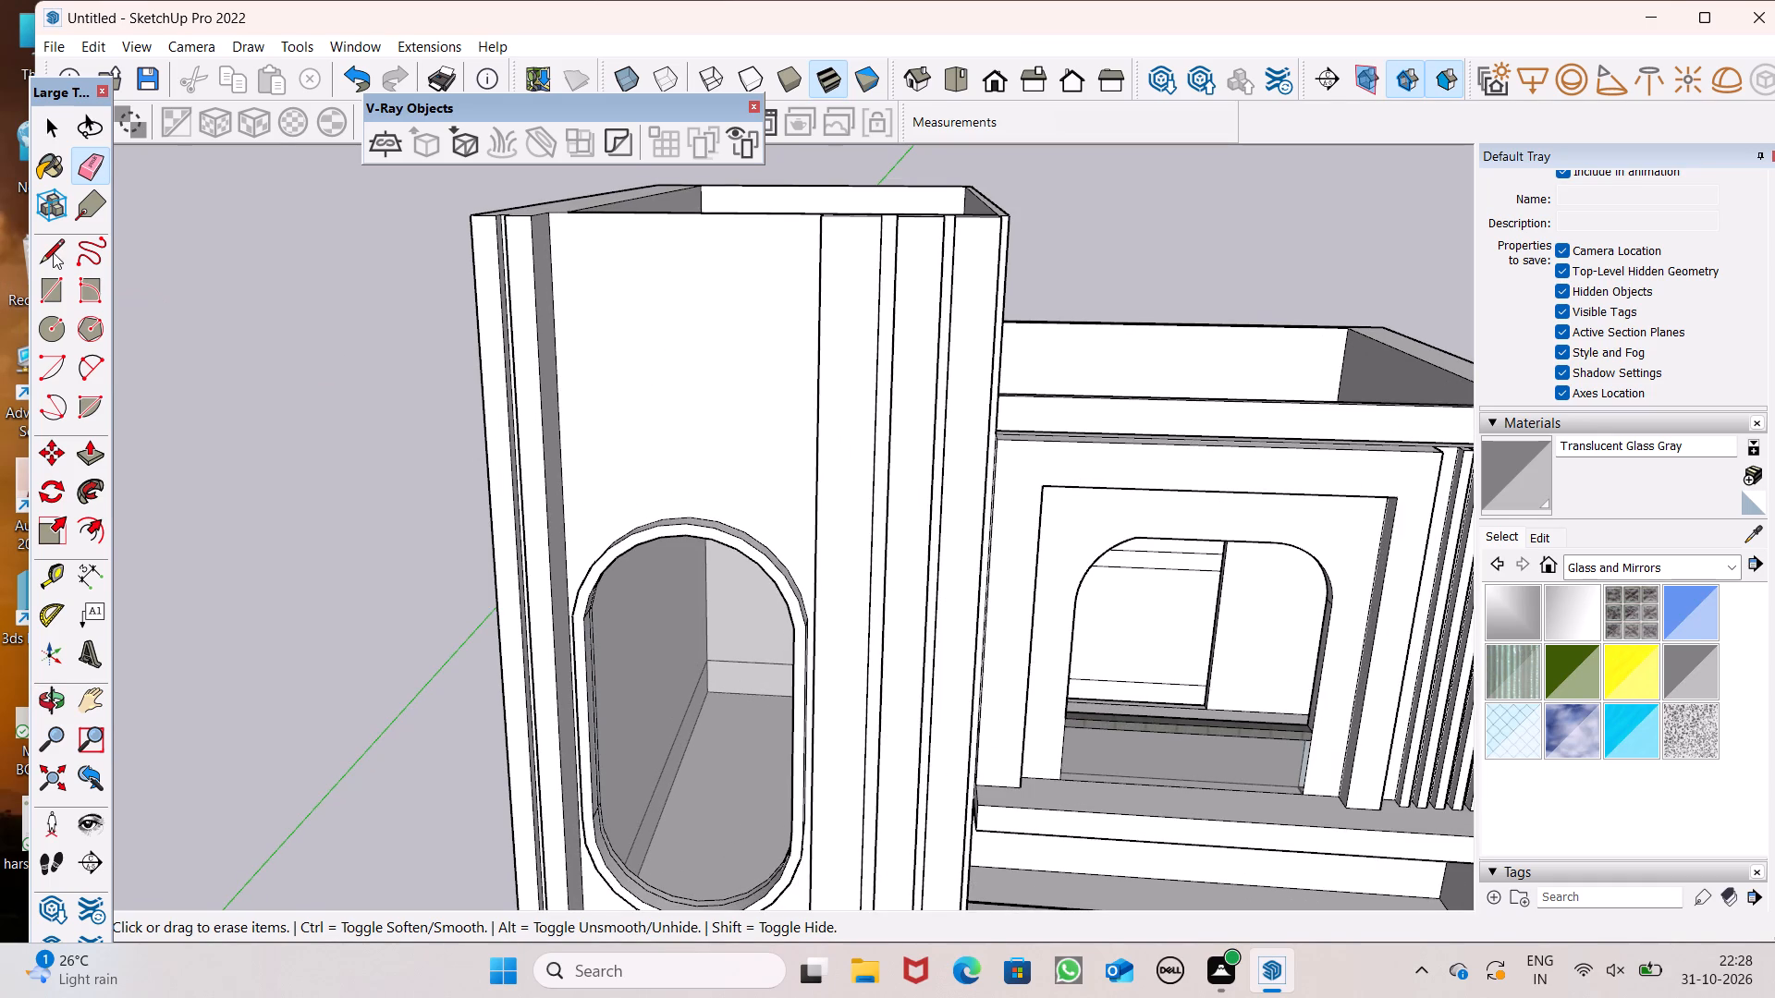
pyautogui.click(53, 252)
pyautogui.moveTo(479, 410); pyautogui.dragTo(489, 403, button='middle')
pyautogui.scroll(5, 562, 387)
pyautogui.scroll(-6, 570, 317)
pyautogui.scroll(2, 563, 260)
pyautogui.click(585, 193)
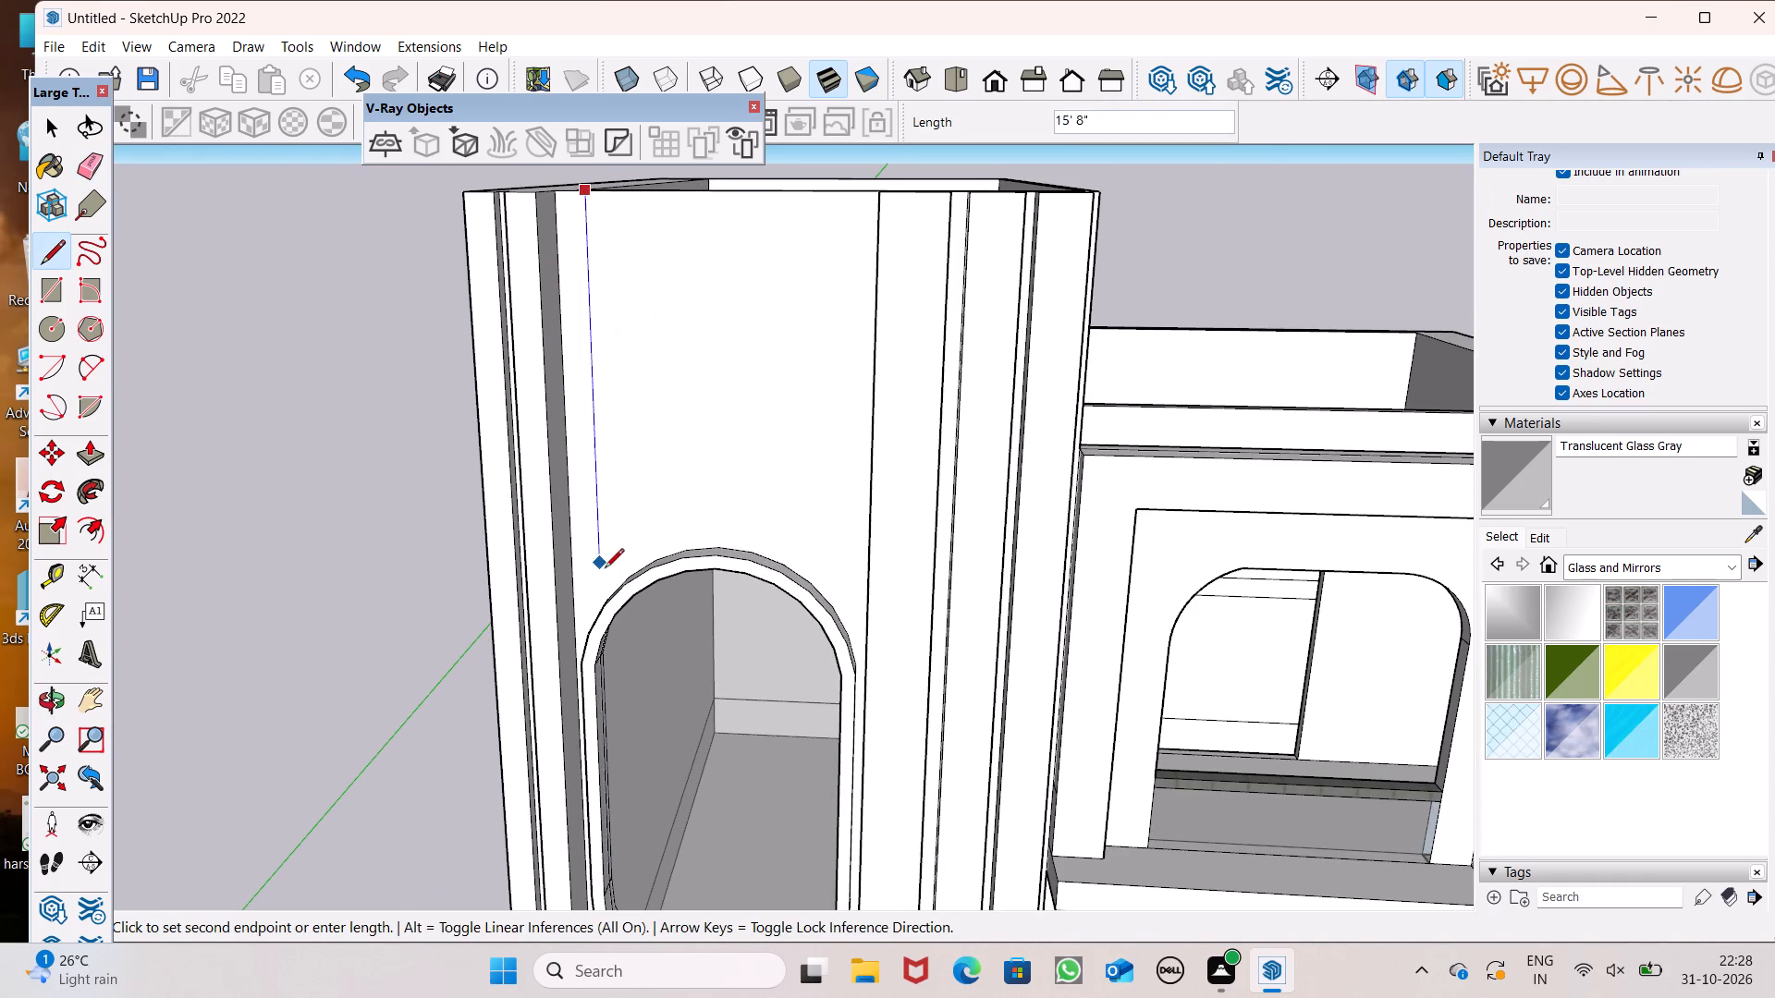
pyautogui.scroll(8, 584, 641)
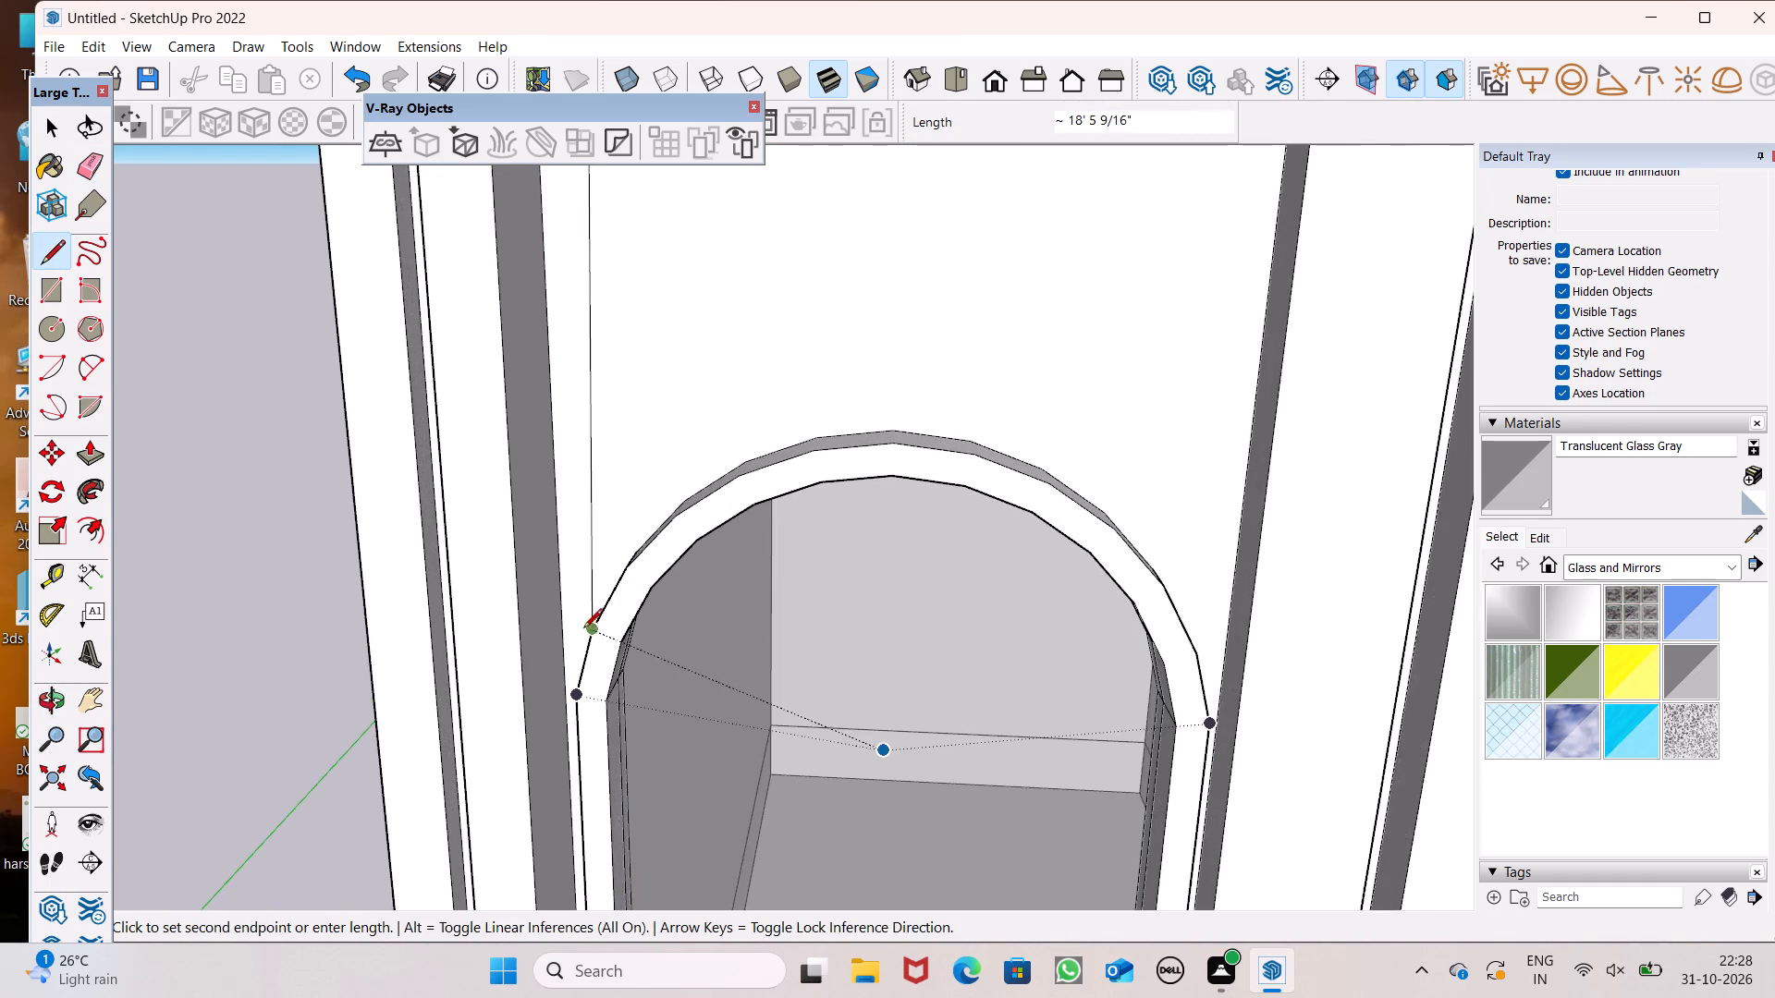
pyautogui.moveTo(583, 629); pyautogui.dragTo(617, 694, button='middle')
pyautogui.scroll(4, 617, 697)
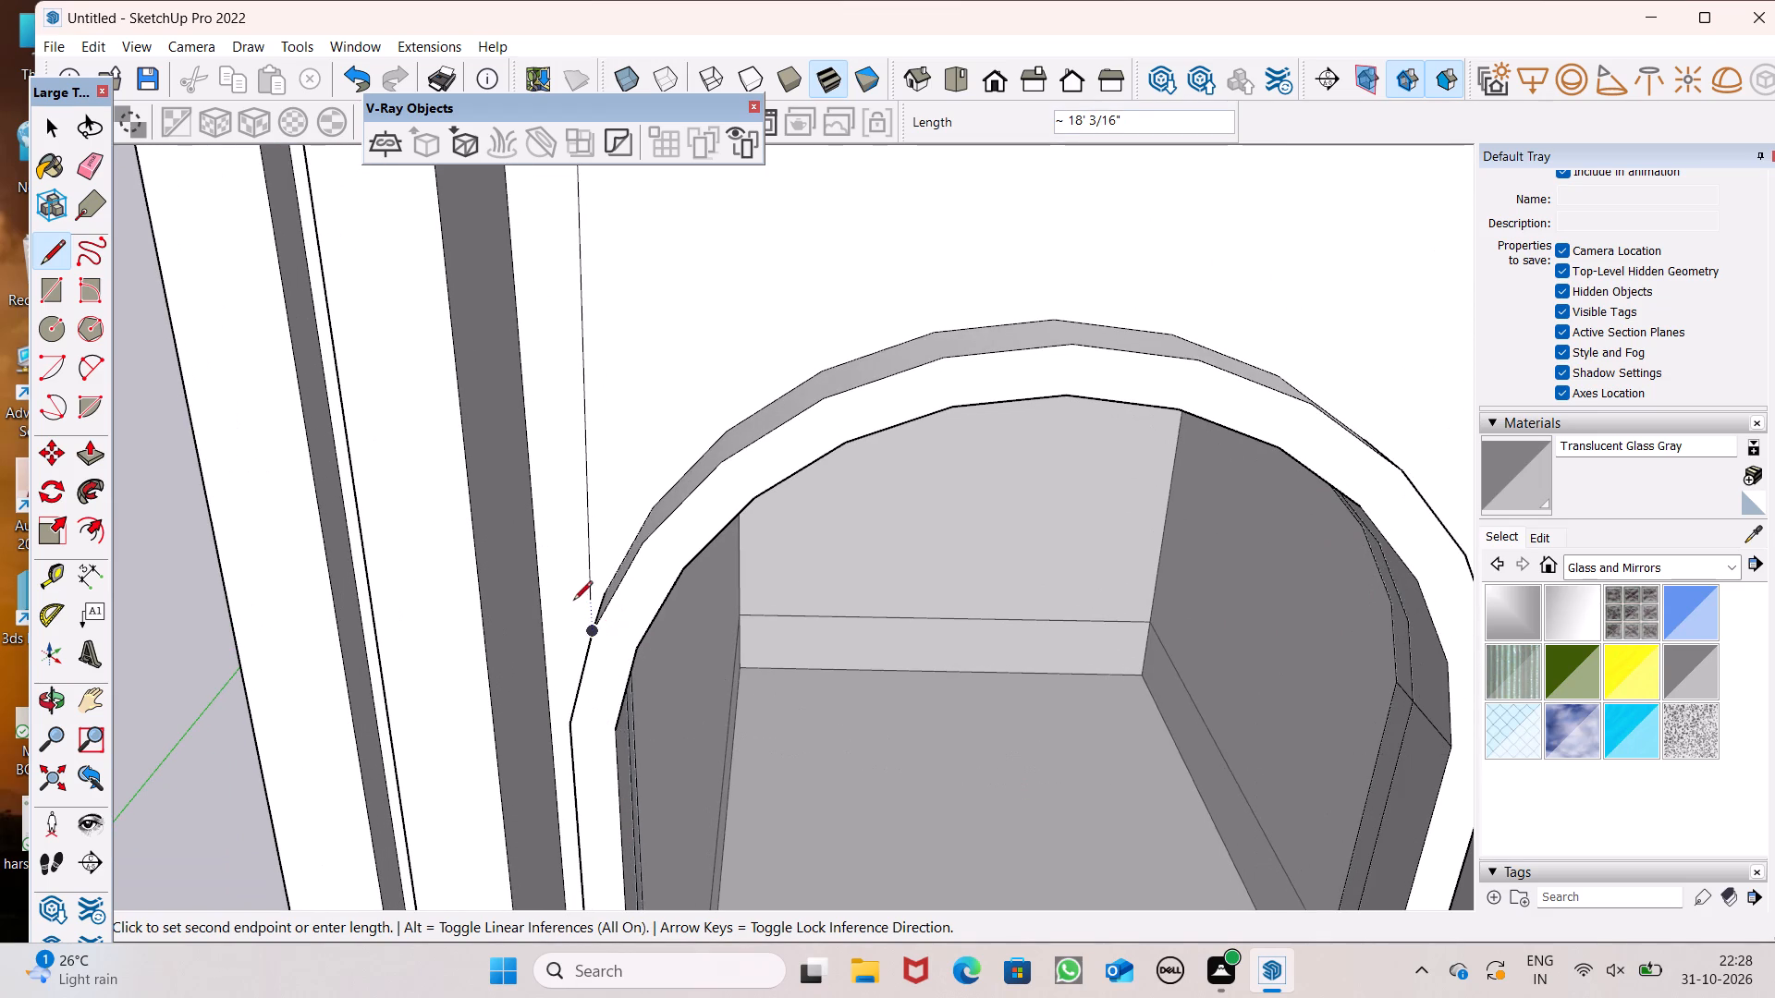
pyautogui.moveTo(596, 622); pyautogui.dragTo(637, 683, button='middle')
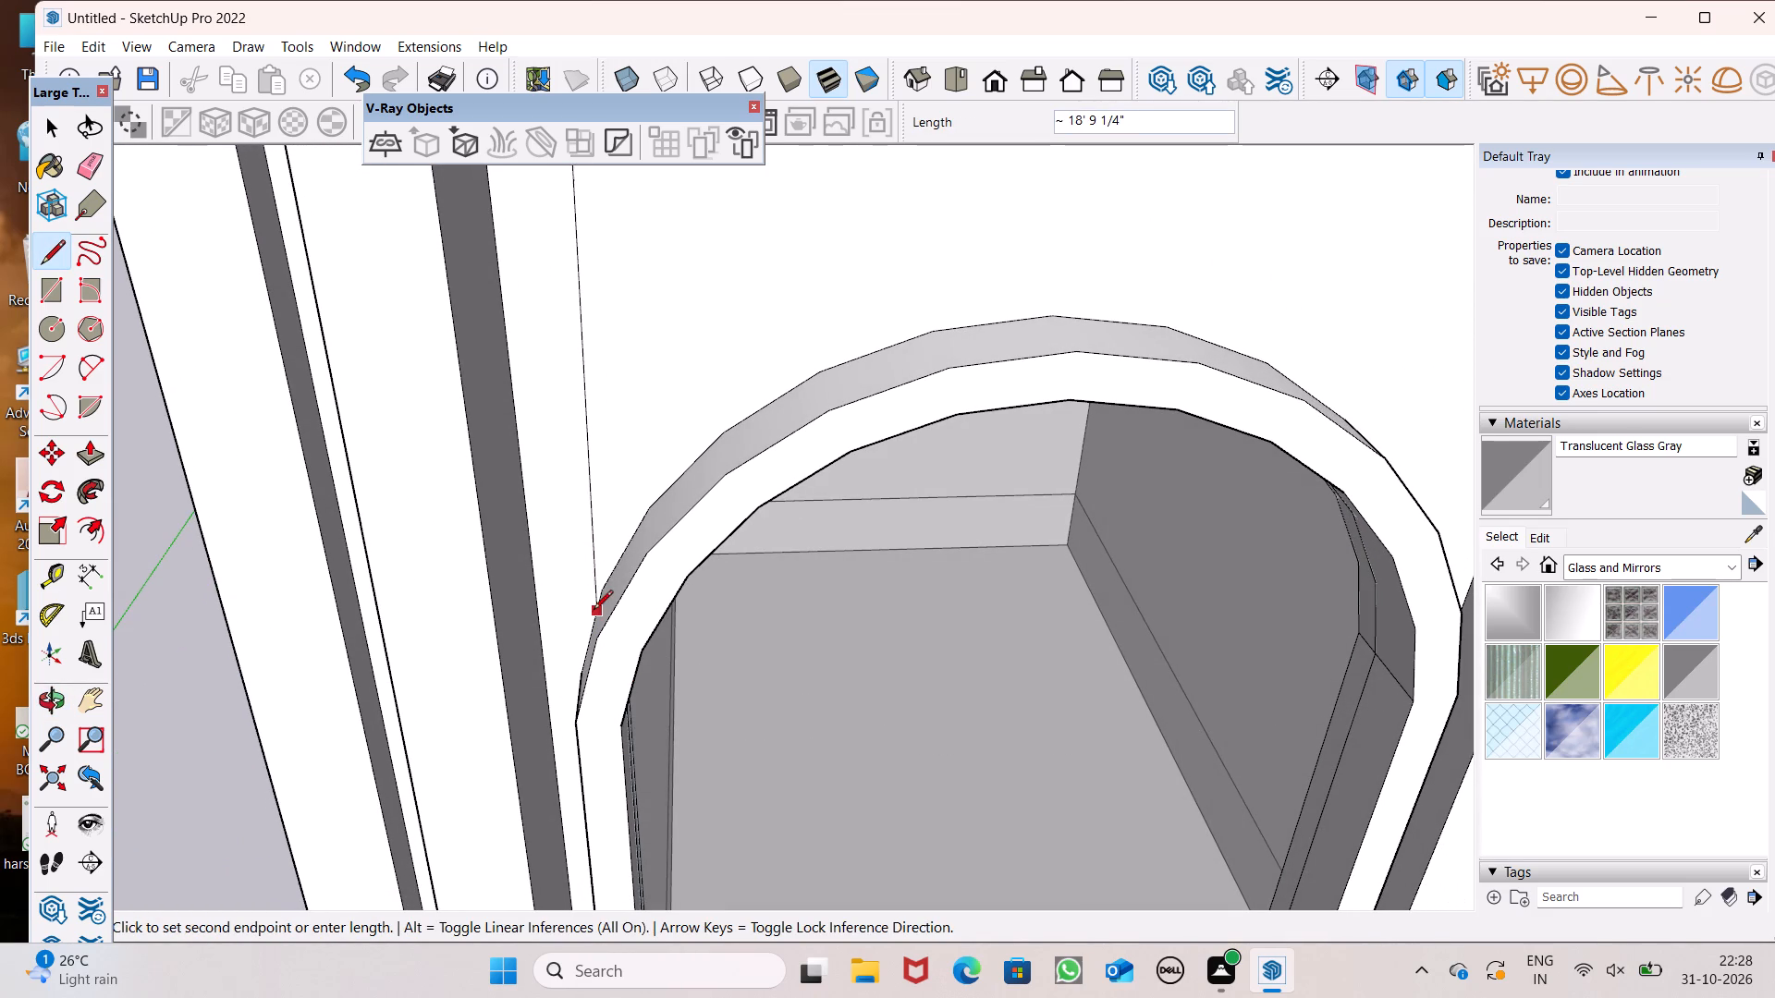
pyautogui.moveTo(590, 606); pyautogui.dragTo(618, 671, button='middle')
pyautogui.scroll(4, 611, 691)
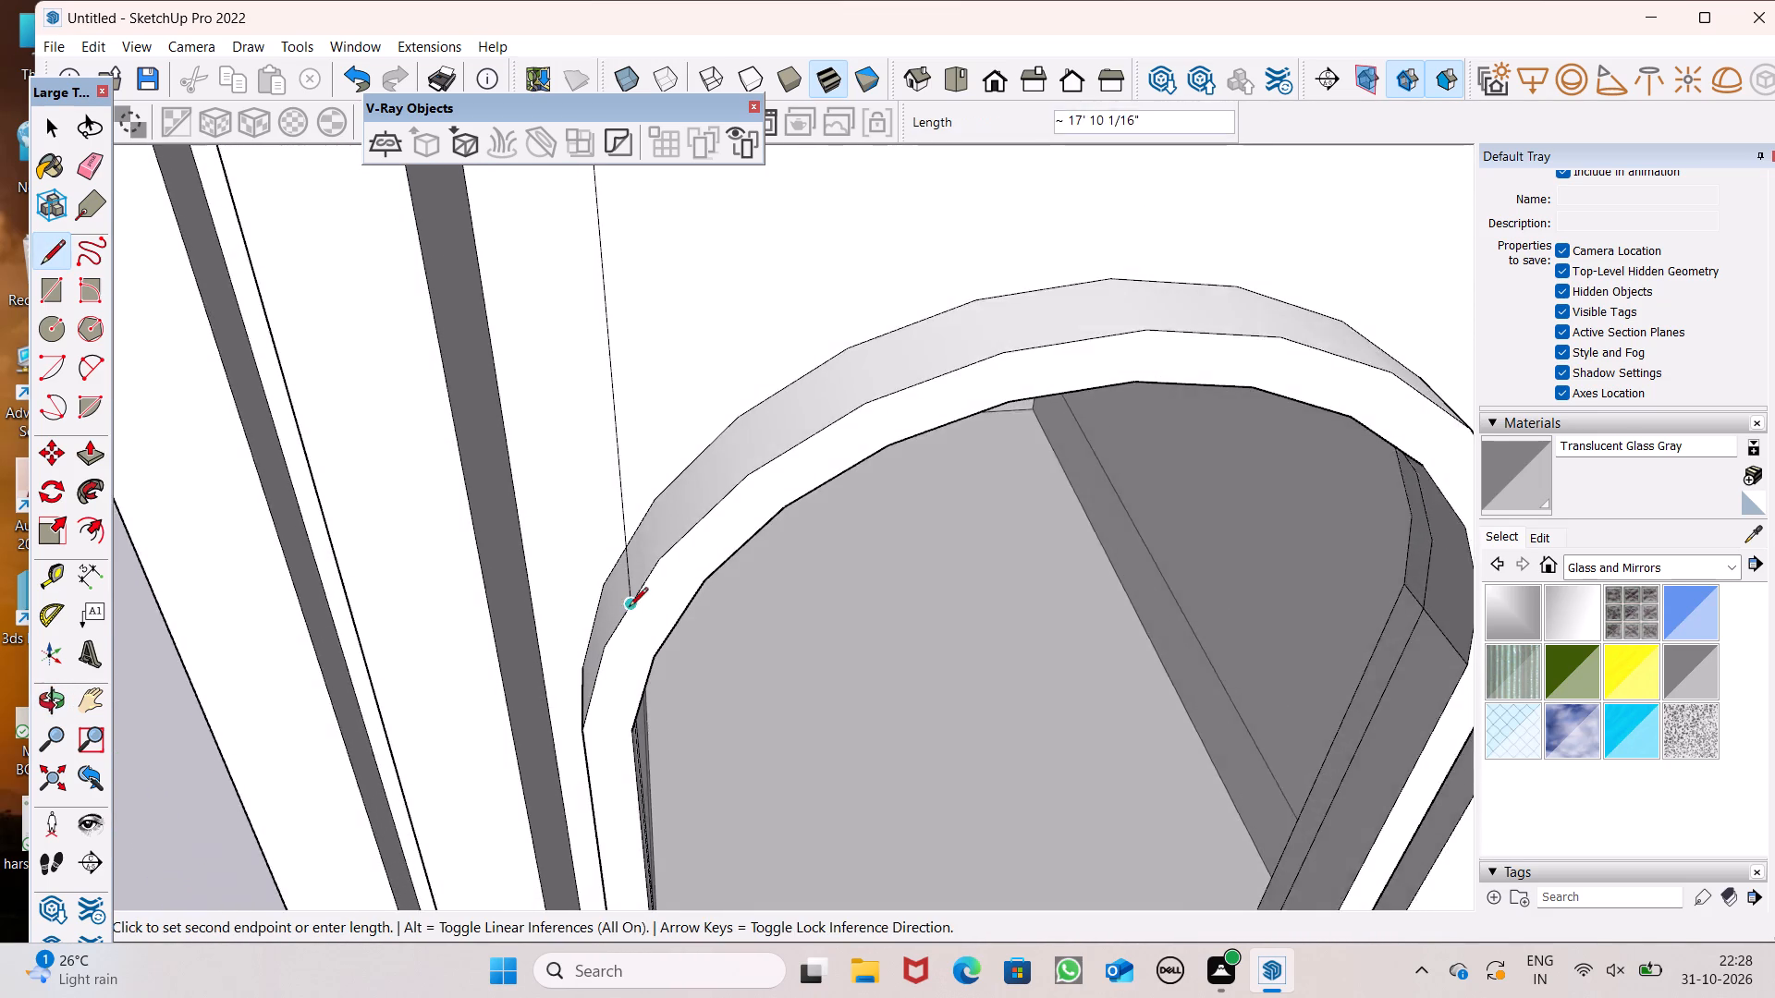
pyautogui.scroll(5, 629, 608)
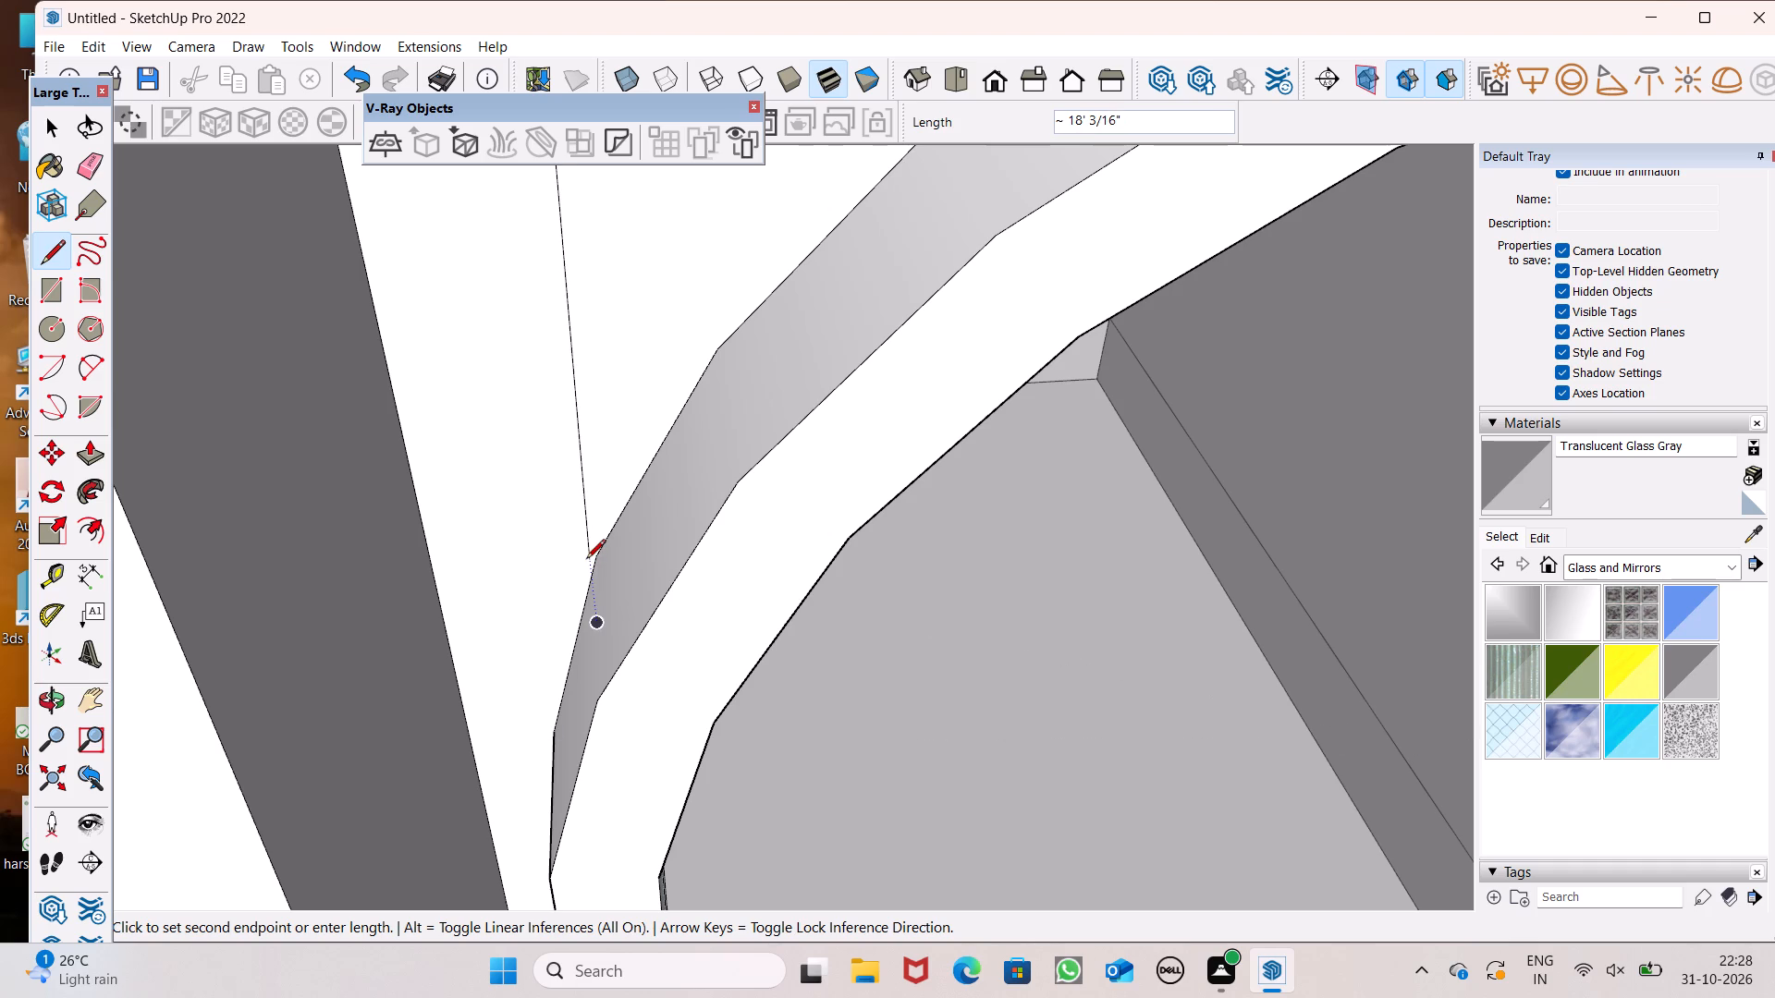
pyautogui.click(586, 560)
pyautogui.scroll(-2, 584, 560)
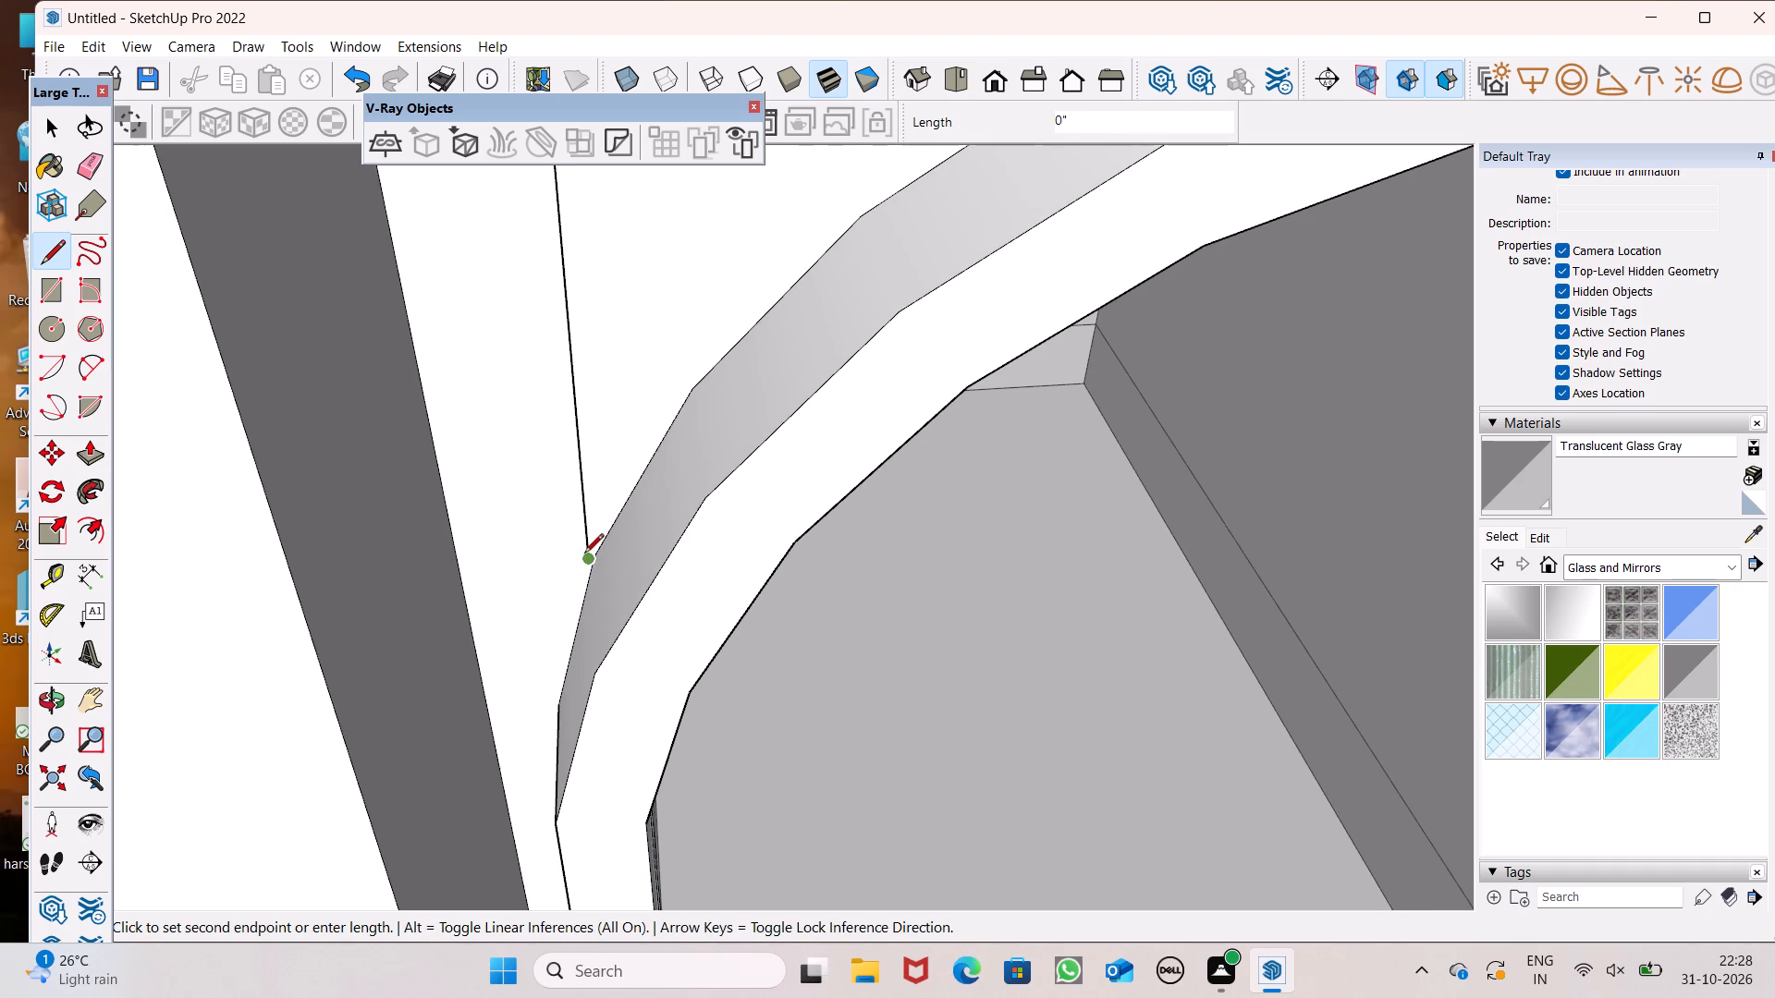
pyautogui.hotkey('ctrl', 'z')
# Draw a vertical line about 18' 5" long from the wall's top edge near the outer corner down to the capsule frame's outer arch.
pyautogui.scroll(-10, 632, 516)
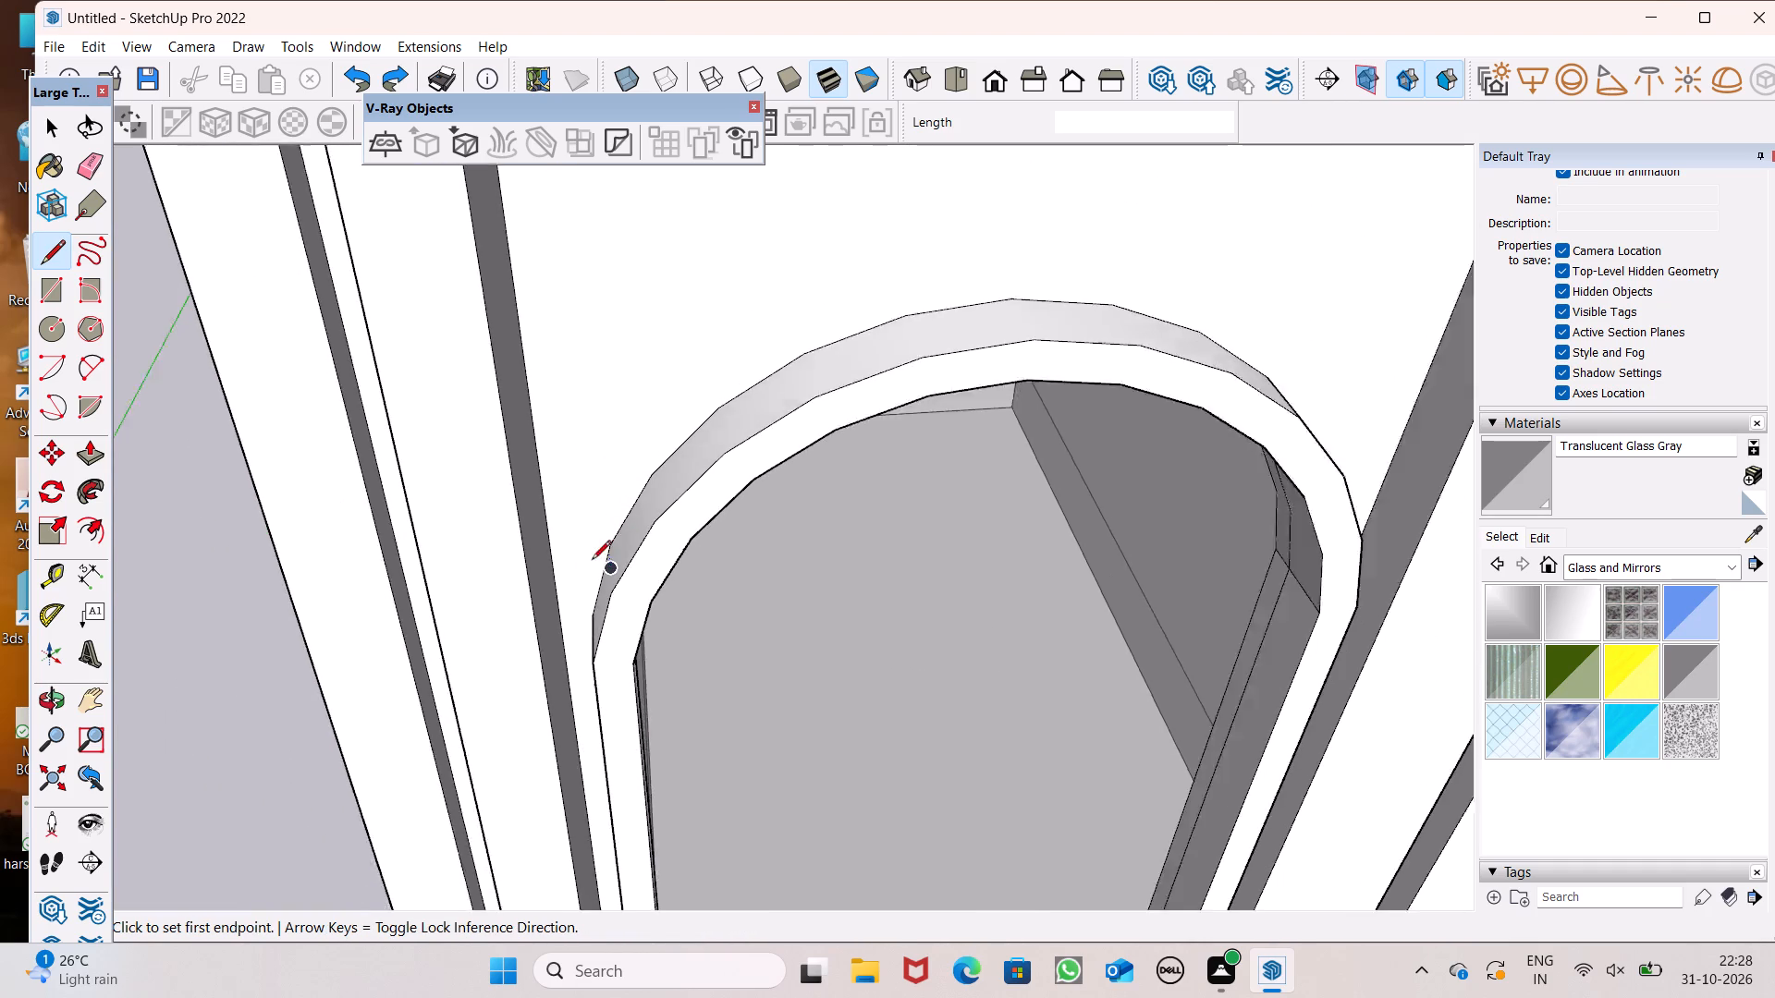
pyautogui.scroll(-10, 592, 561)
pyautogui.moveTo(600, 558); pyautogui.dragTo(660, 508, button='middle')
pyautogui.scroll(-1, 402, 592)
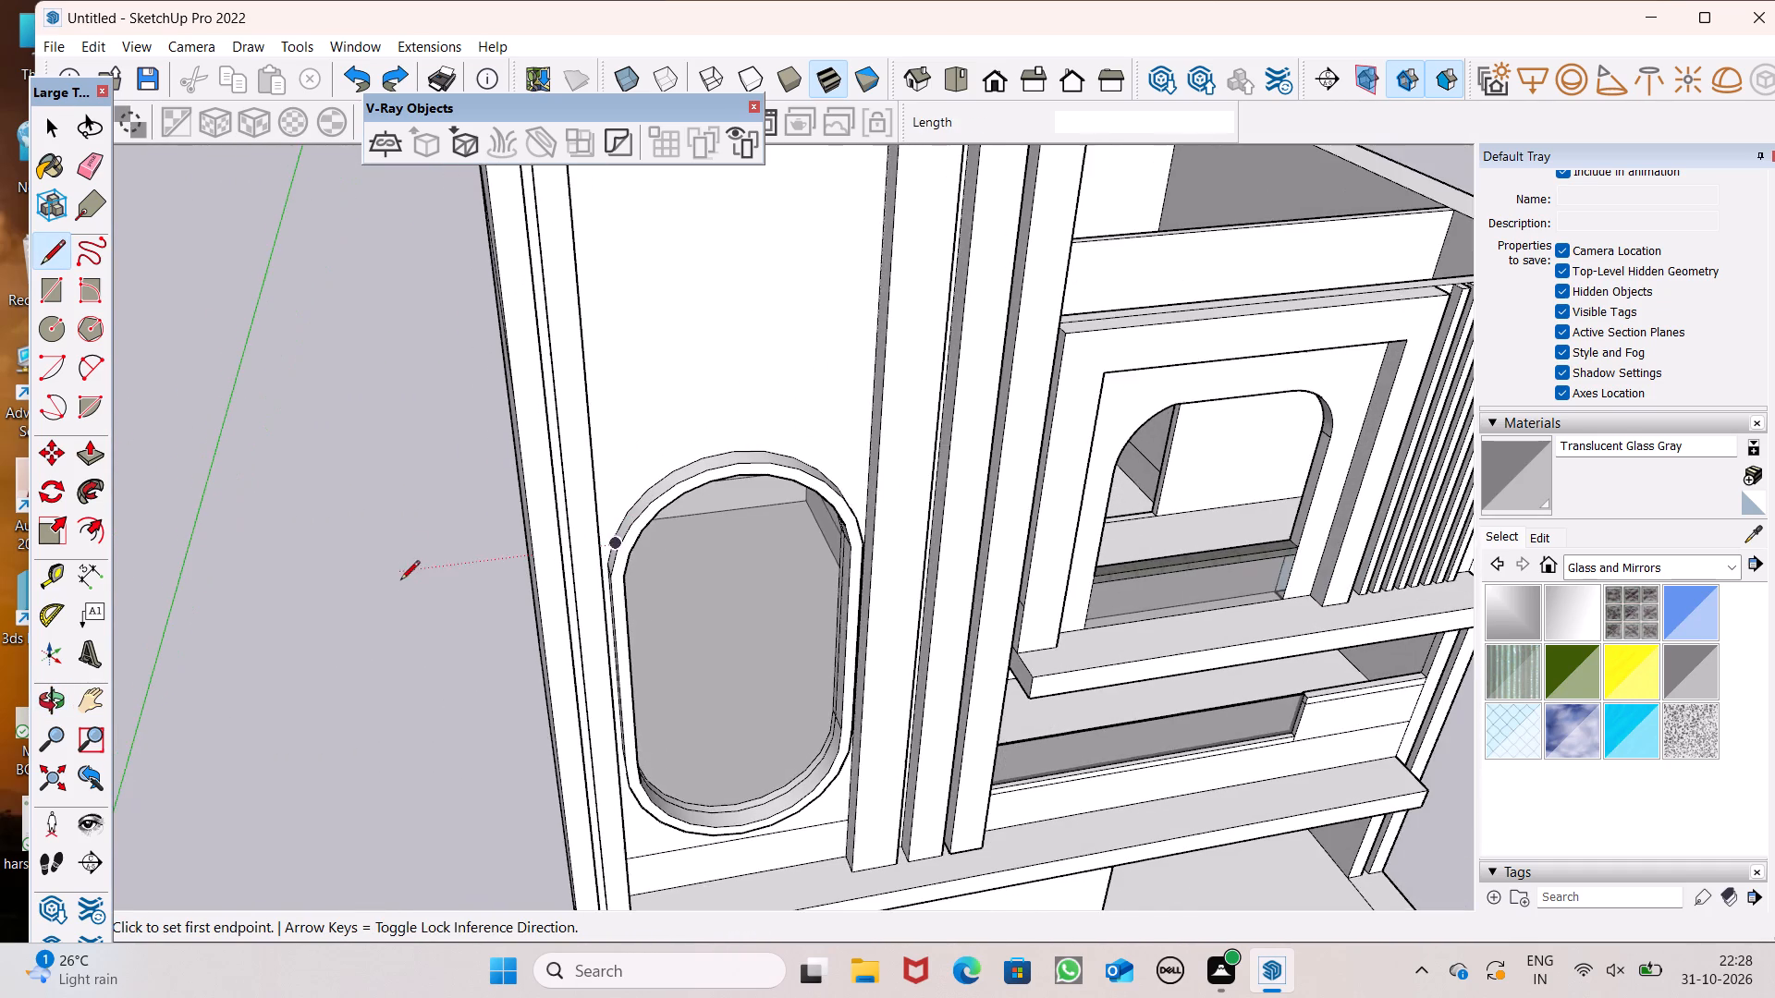
pyautogui.scroll(-5, 561, 496)
pyautogui.scroll(5, 591, 296)
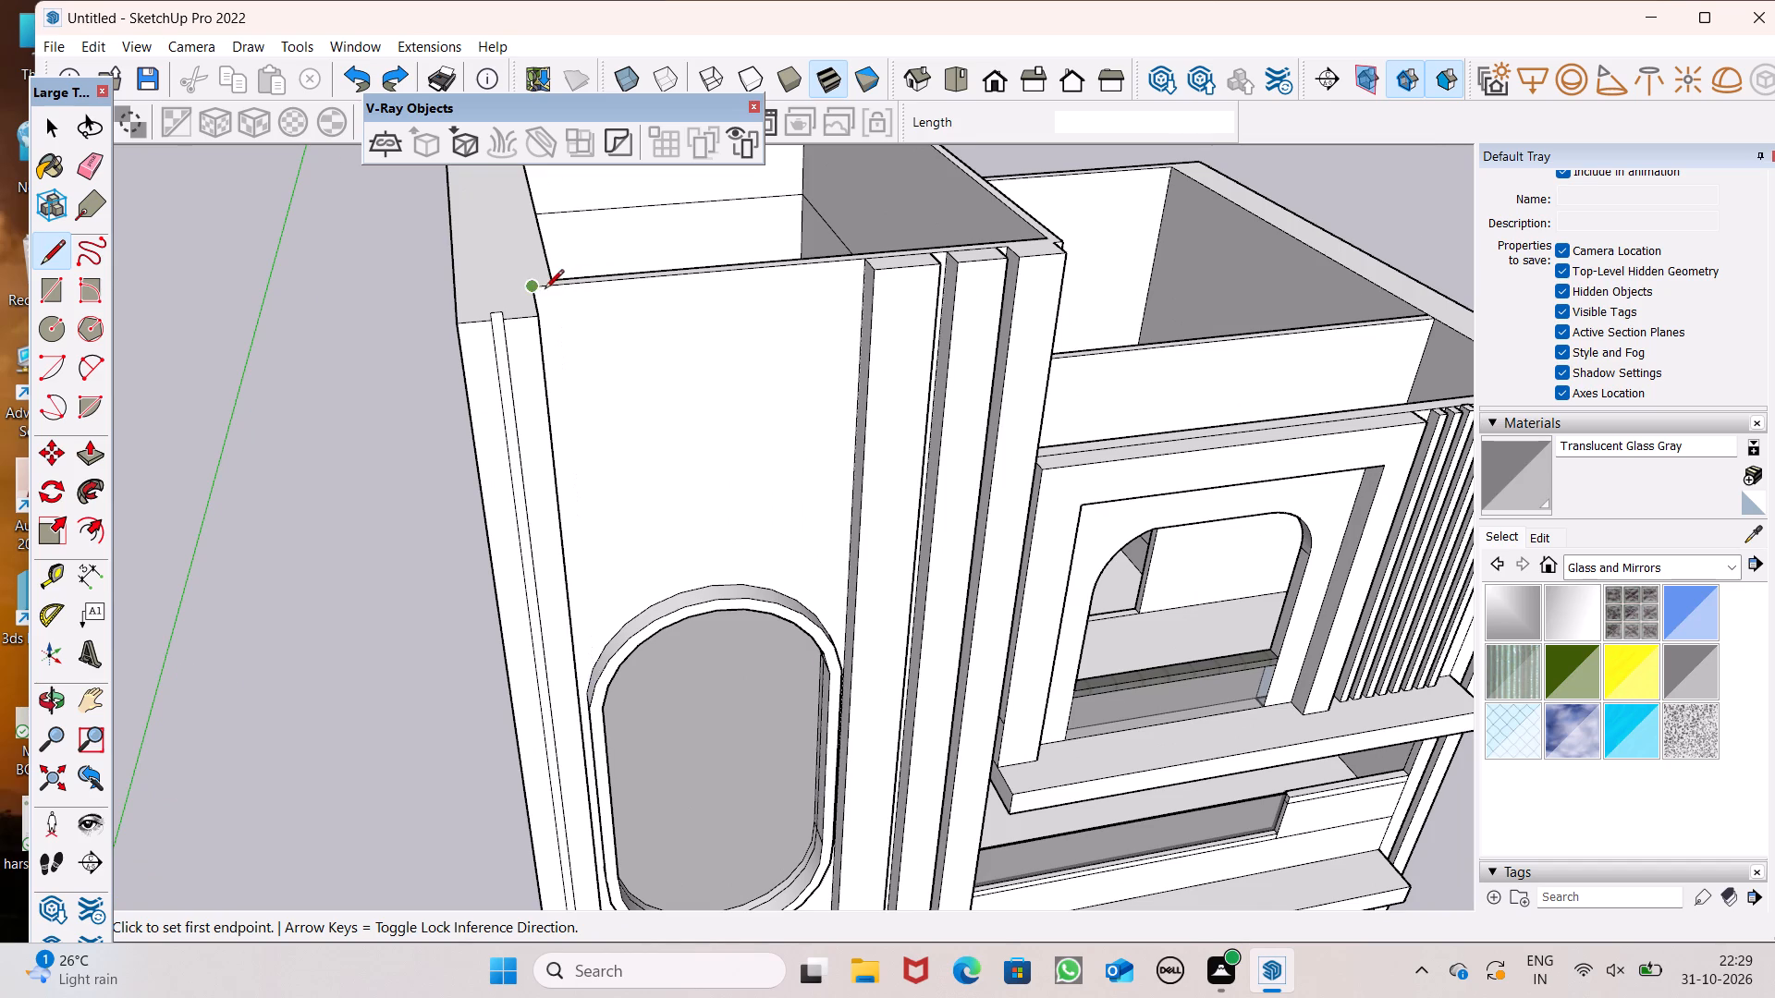
pyautogui.click(550, 285)
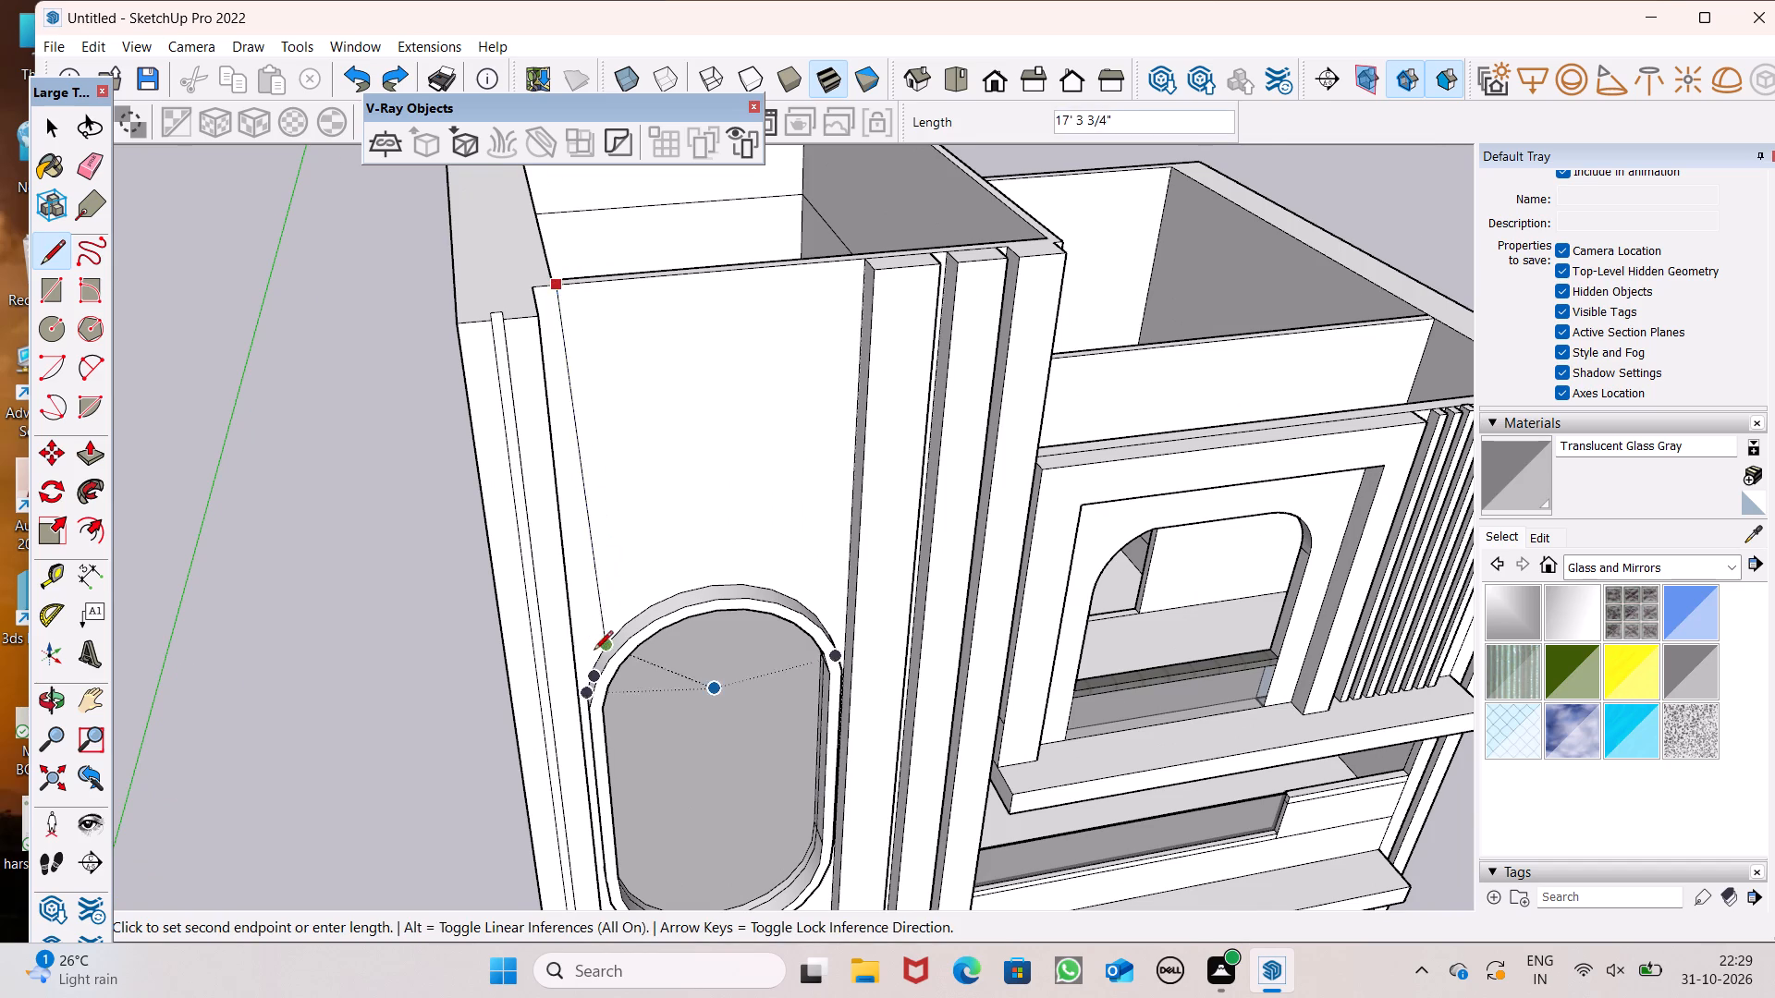
pyautogui.scroll(19, 593, 665)
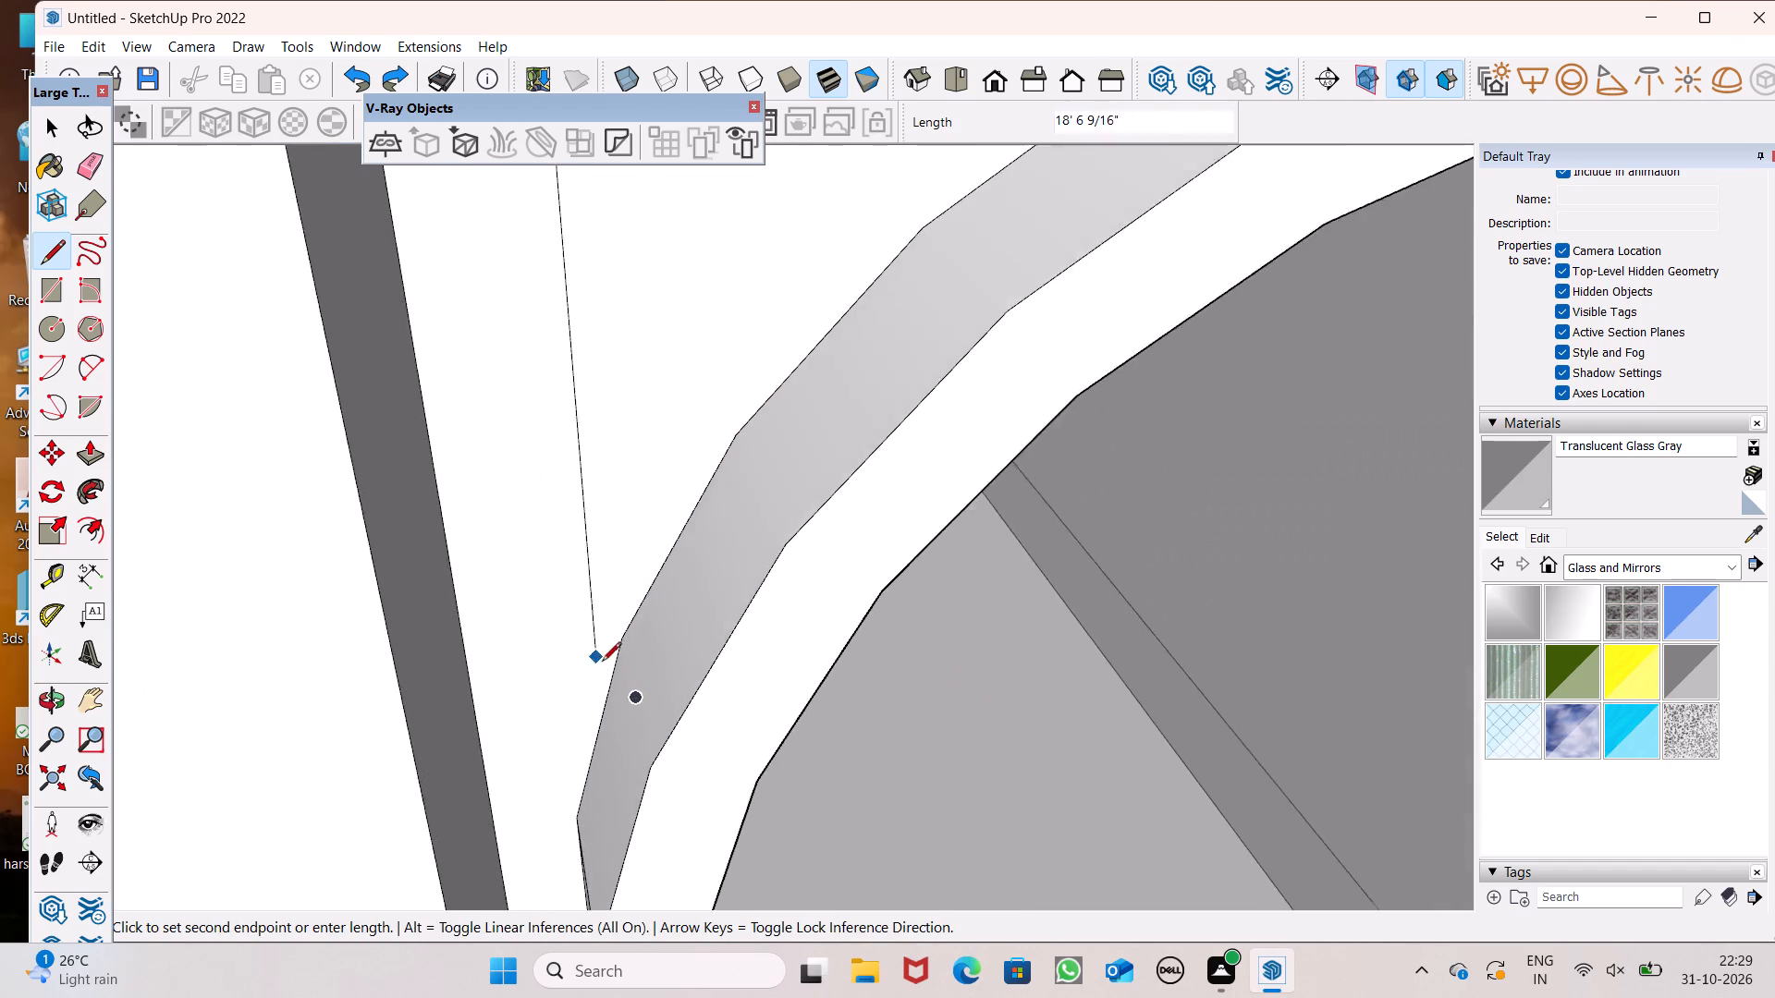
pyautogui.scroll(12, 602, 663)
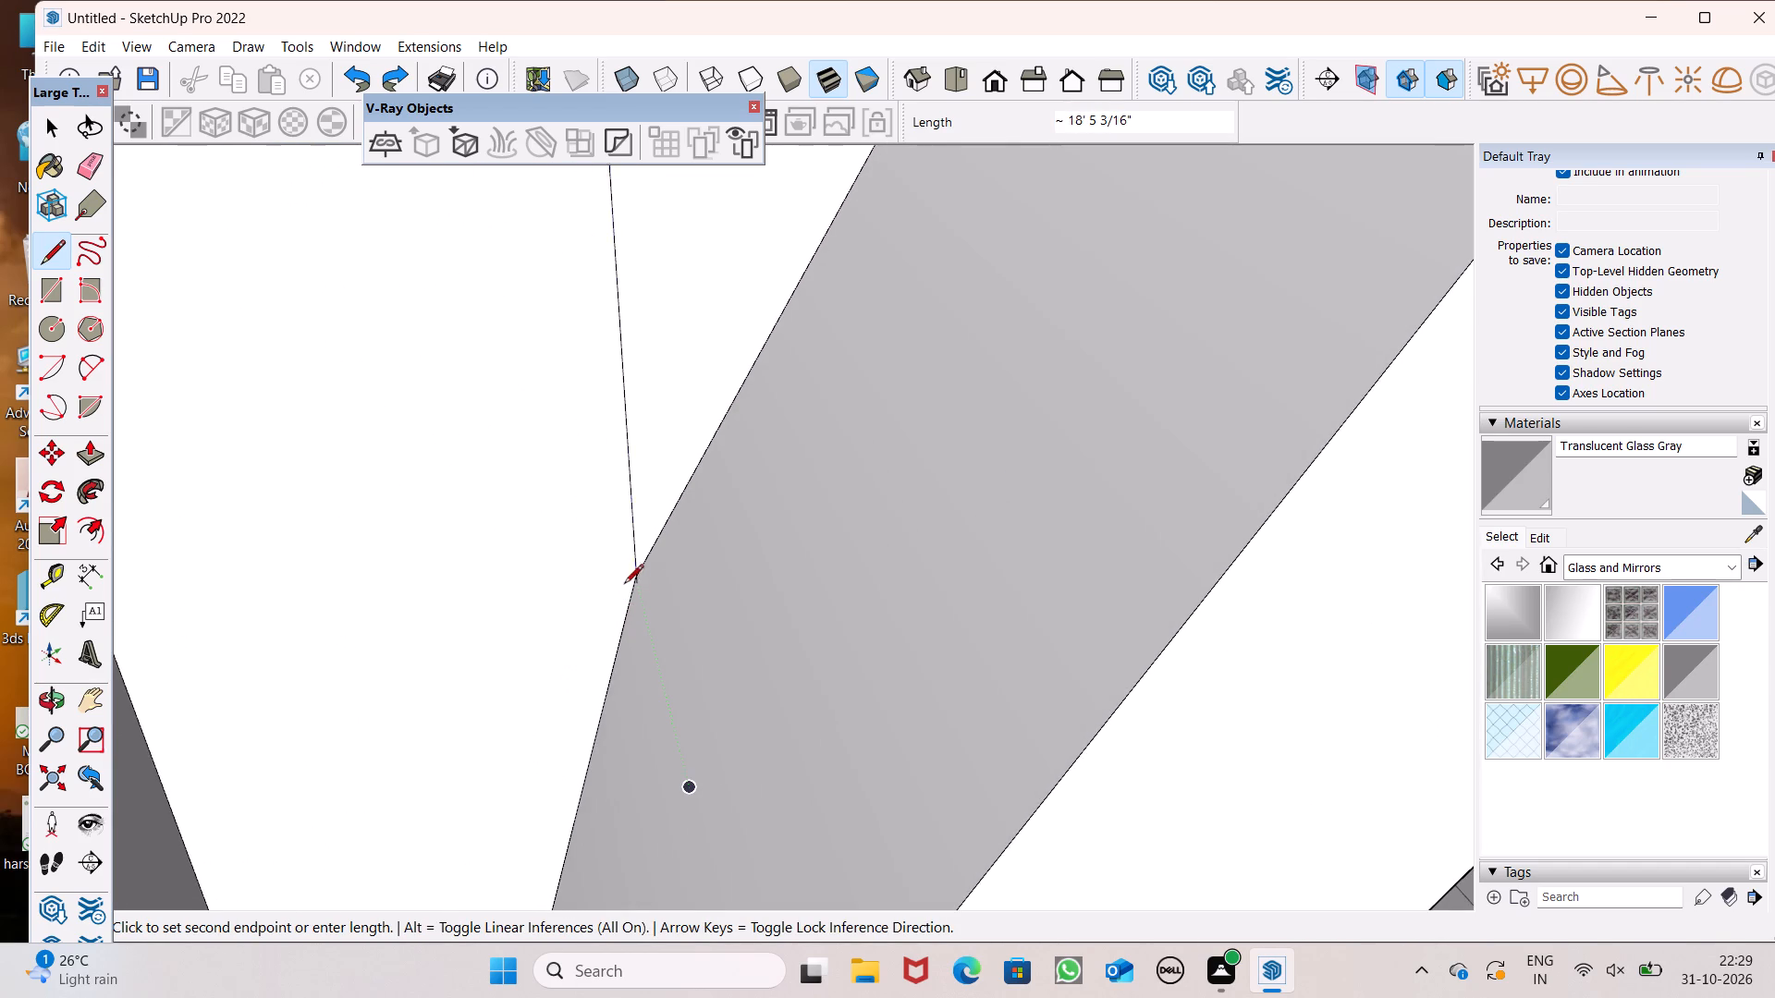
pyautogui.click(630, 574)
pyautogui.scroll(-15, 630, 583)
pyautogui.scroll(-7, 608, 488)
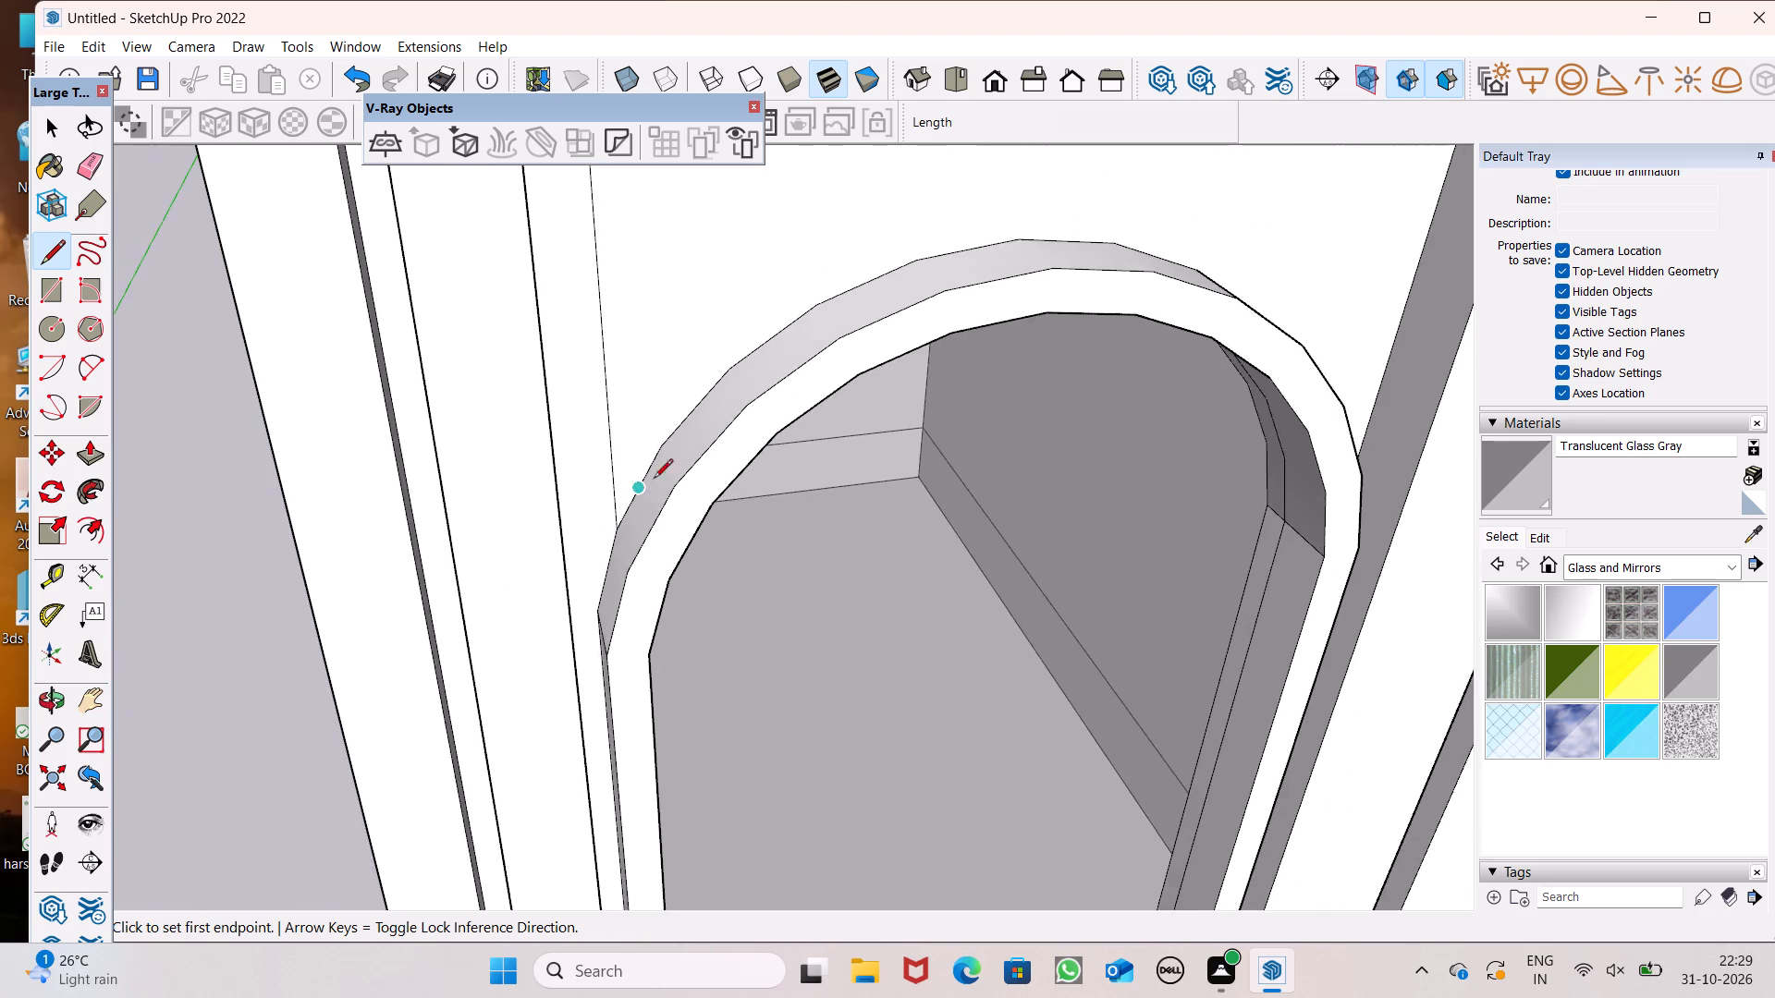
pyautogui.moveTo(660, 456); pyautogui.dragTo(567, 454, button='middle')
pyautogui.press('space')
pyautogui.scroll(-6, 572, 458)
pyautogui.moveTo(648, 410); pyautogui.dragTo(612, 469, button='middle')
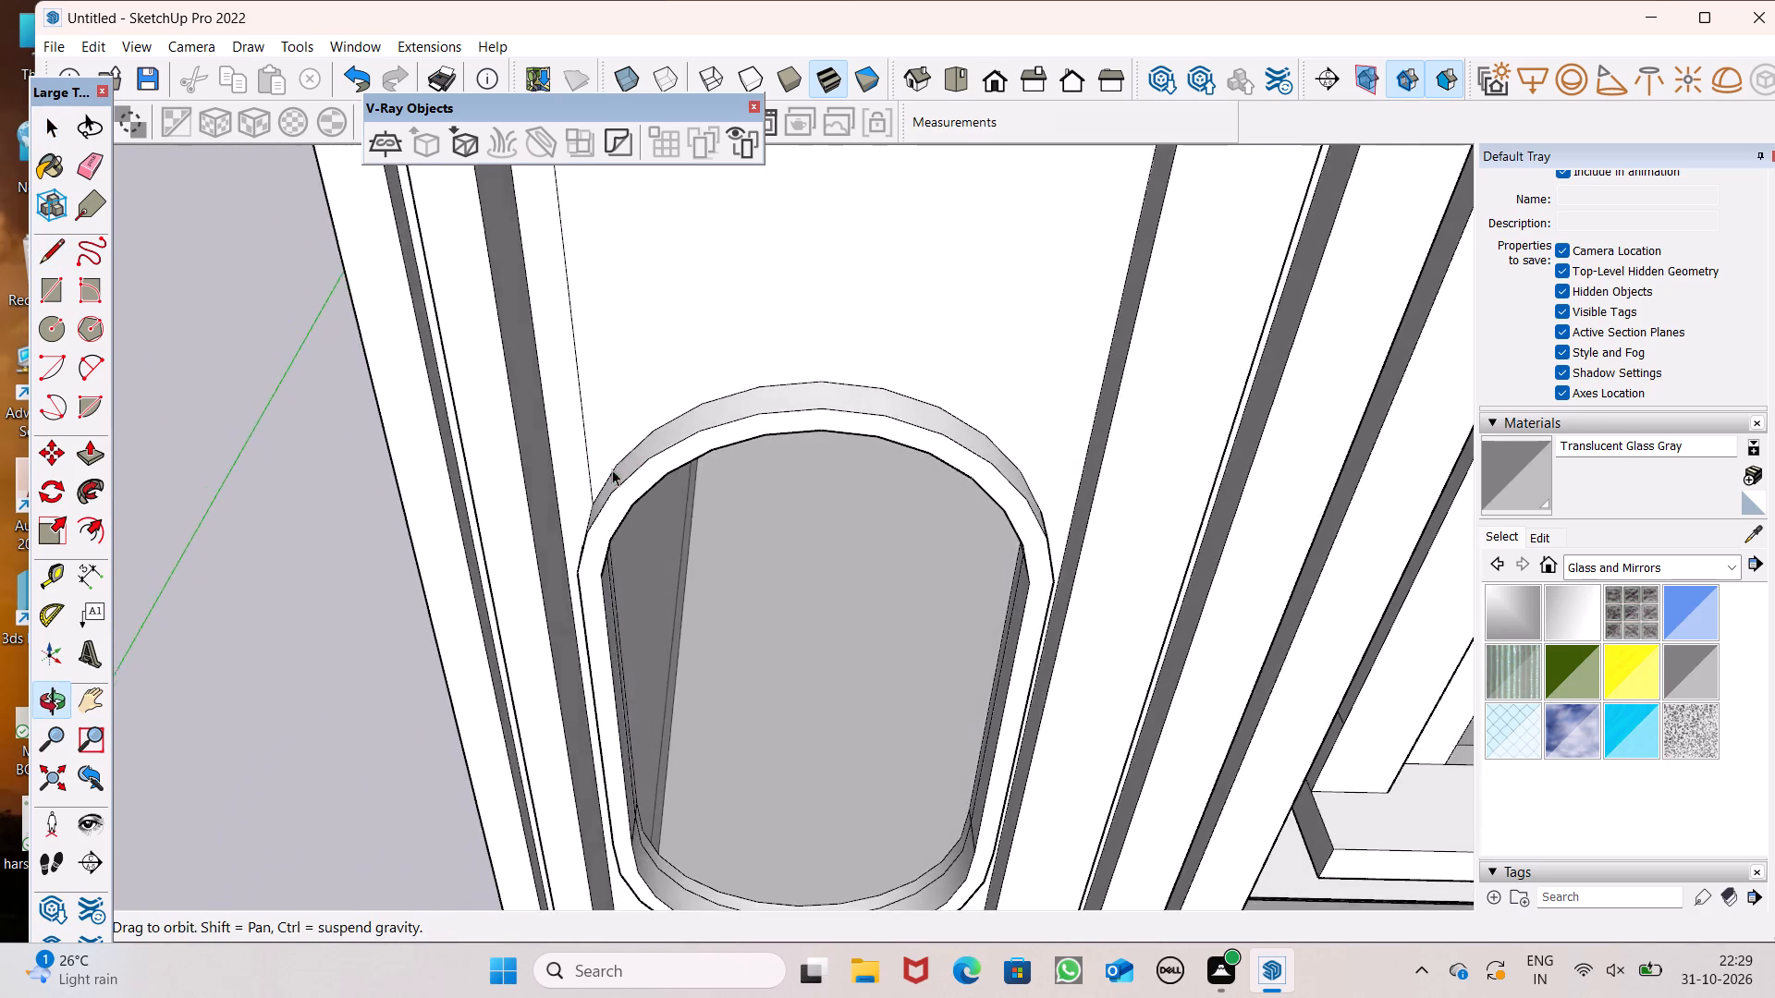
pyautogui.moveTo(612, 469); pyautogui.dragTo(614, 475, button='middle')
pyautogui.scroll(-6, 590, 482)
pyautogui.scroll(3, 617, 337)
pyautogui.scroll(-7, 601, 400)
pyautogui.scroll(5, 589, 222)
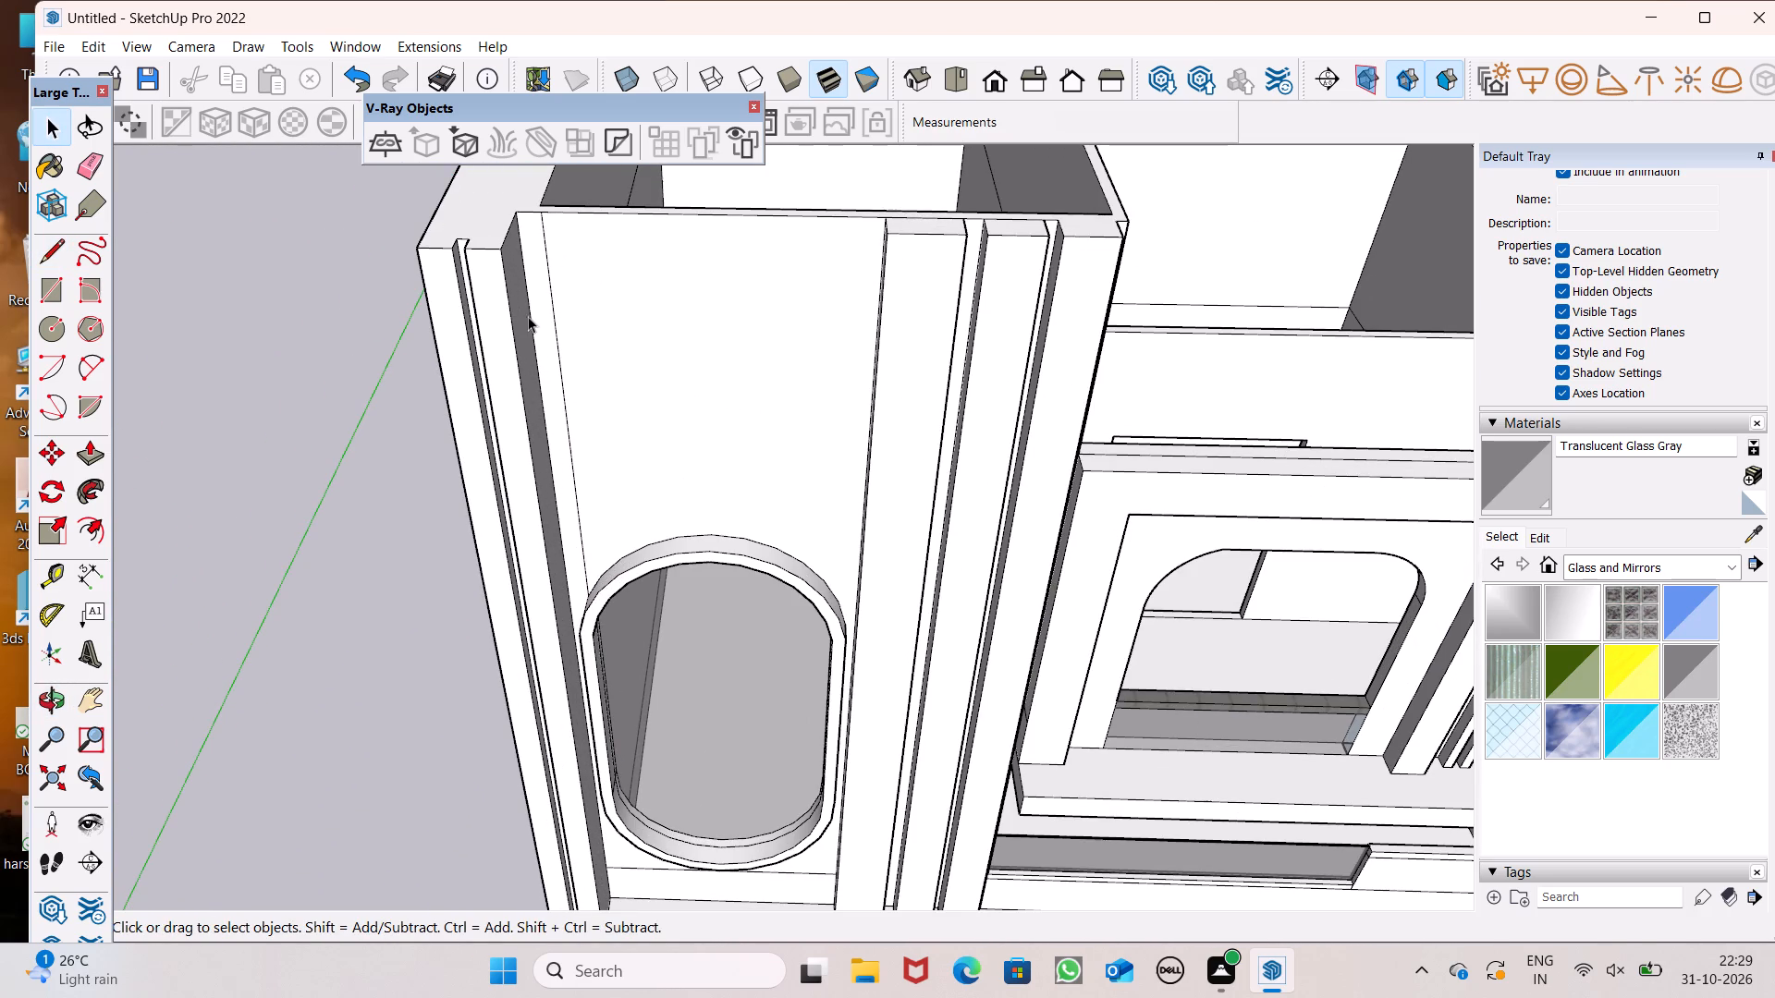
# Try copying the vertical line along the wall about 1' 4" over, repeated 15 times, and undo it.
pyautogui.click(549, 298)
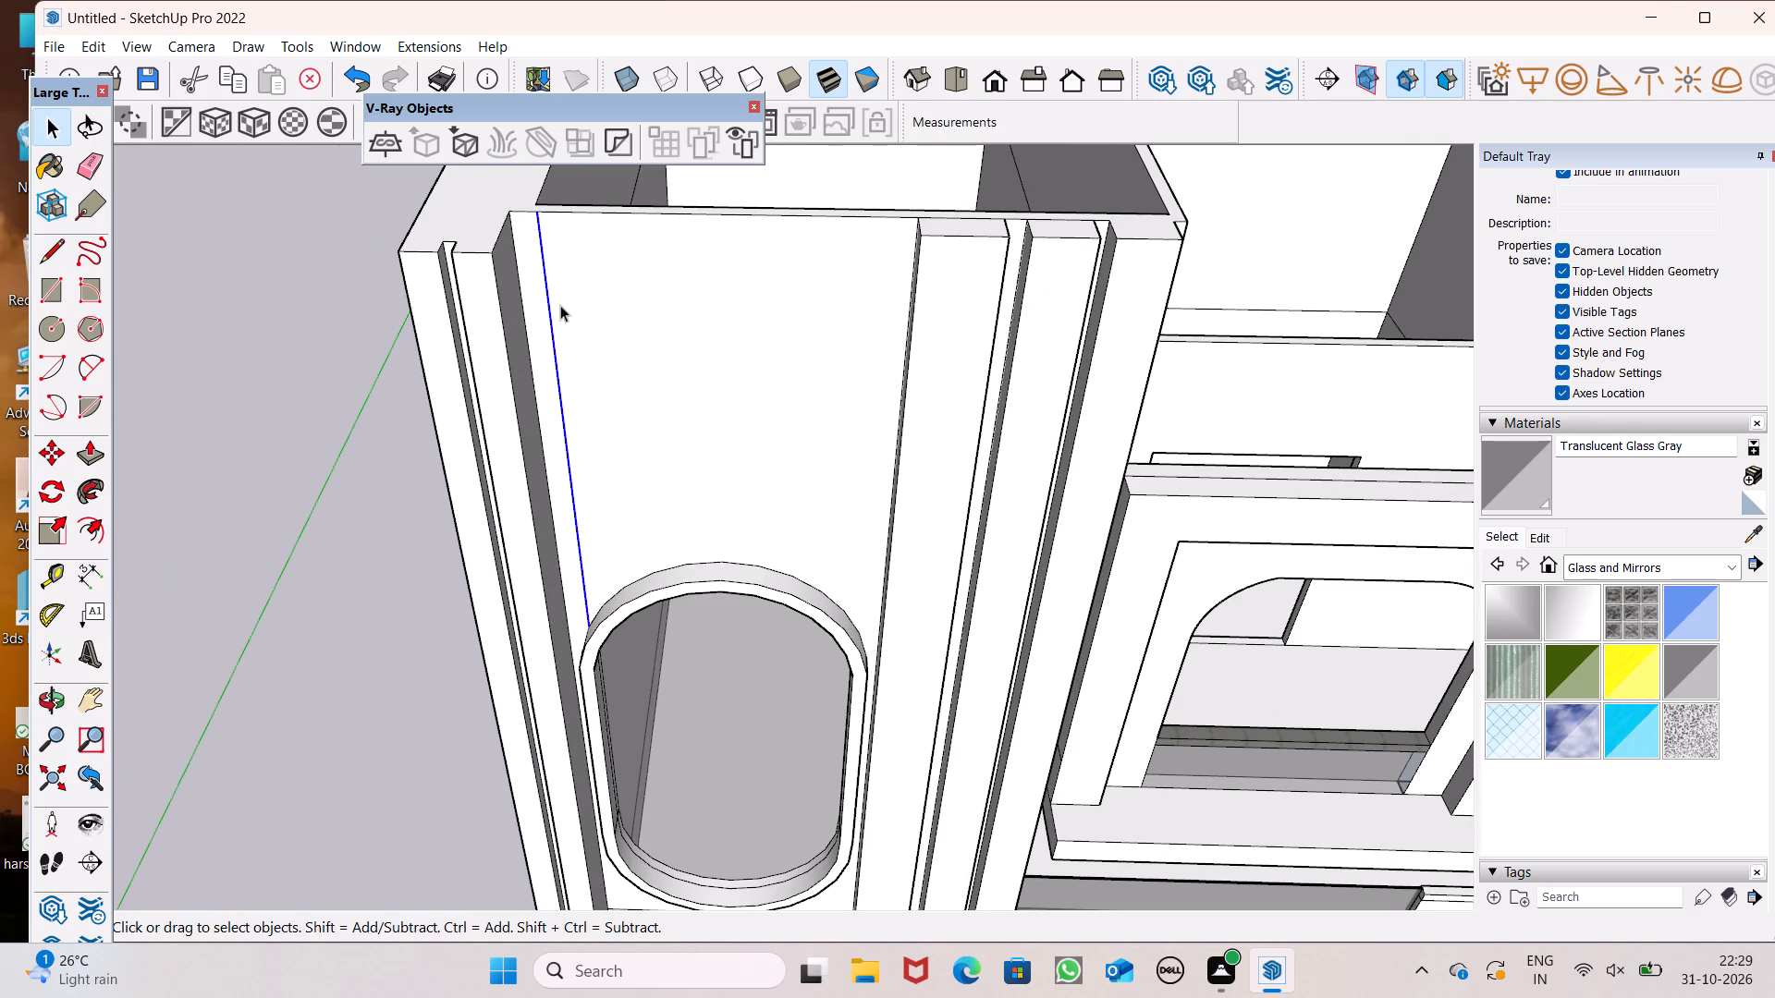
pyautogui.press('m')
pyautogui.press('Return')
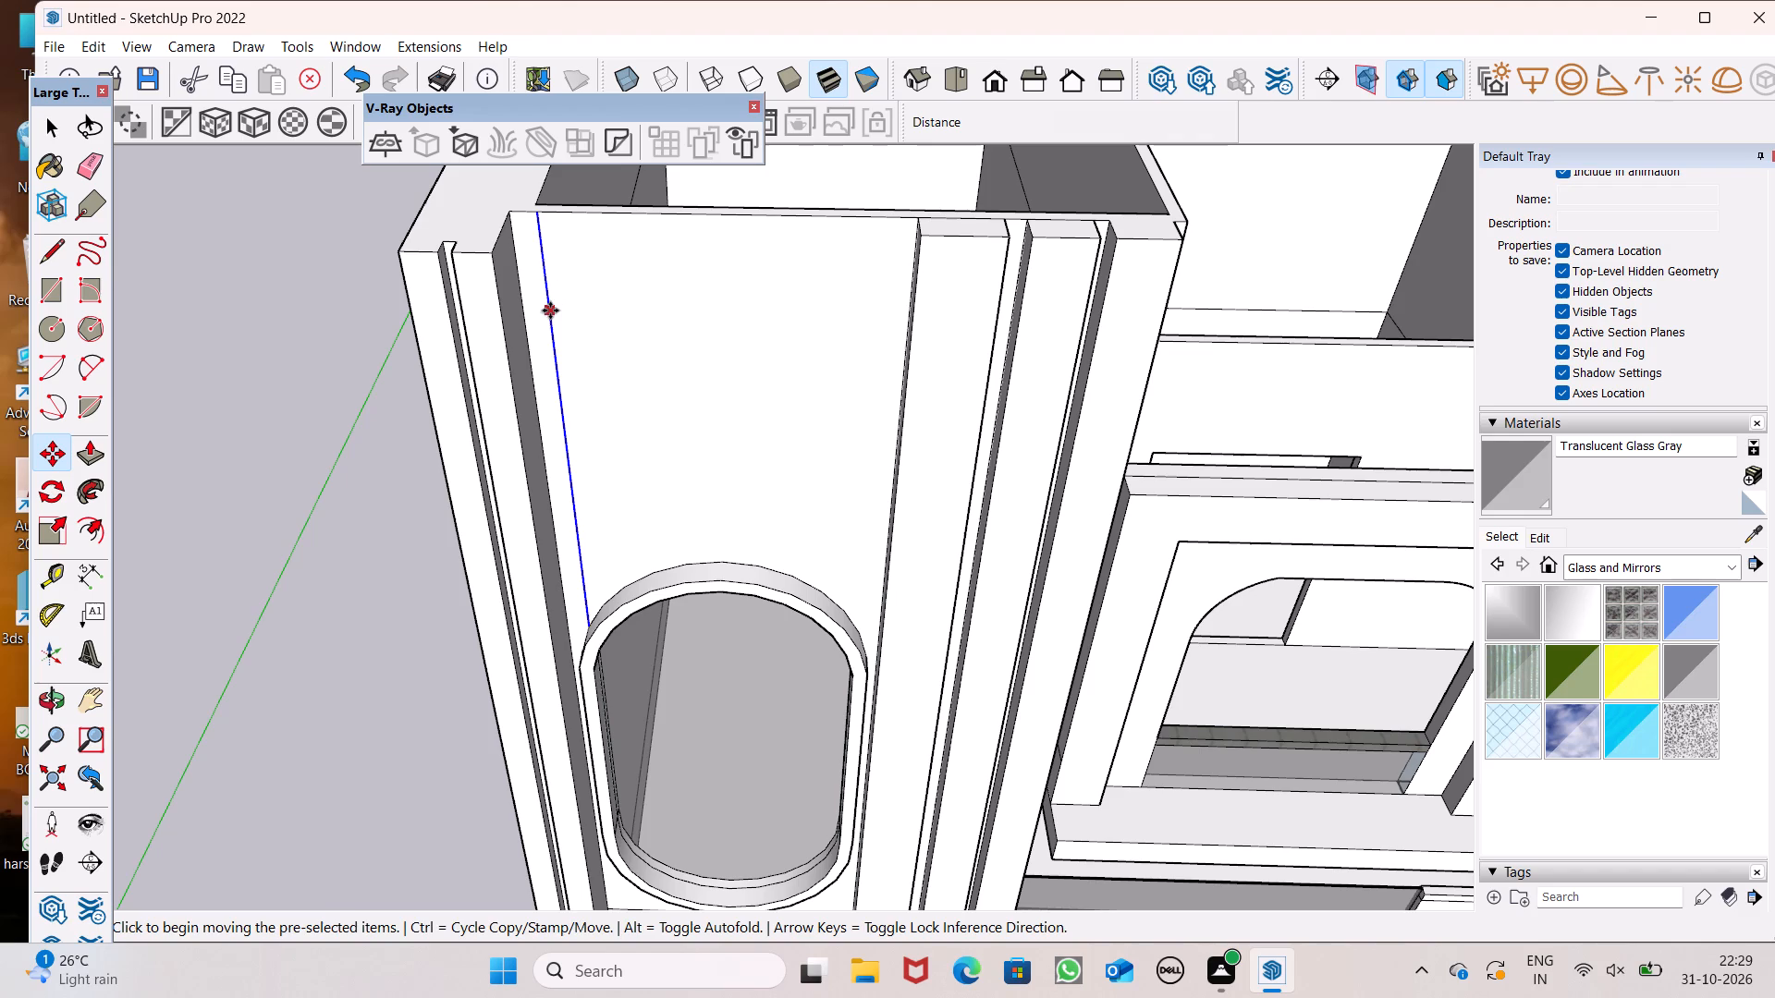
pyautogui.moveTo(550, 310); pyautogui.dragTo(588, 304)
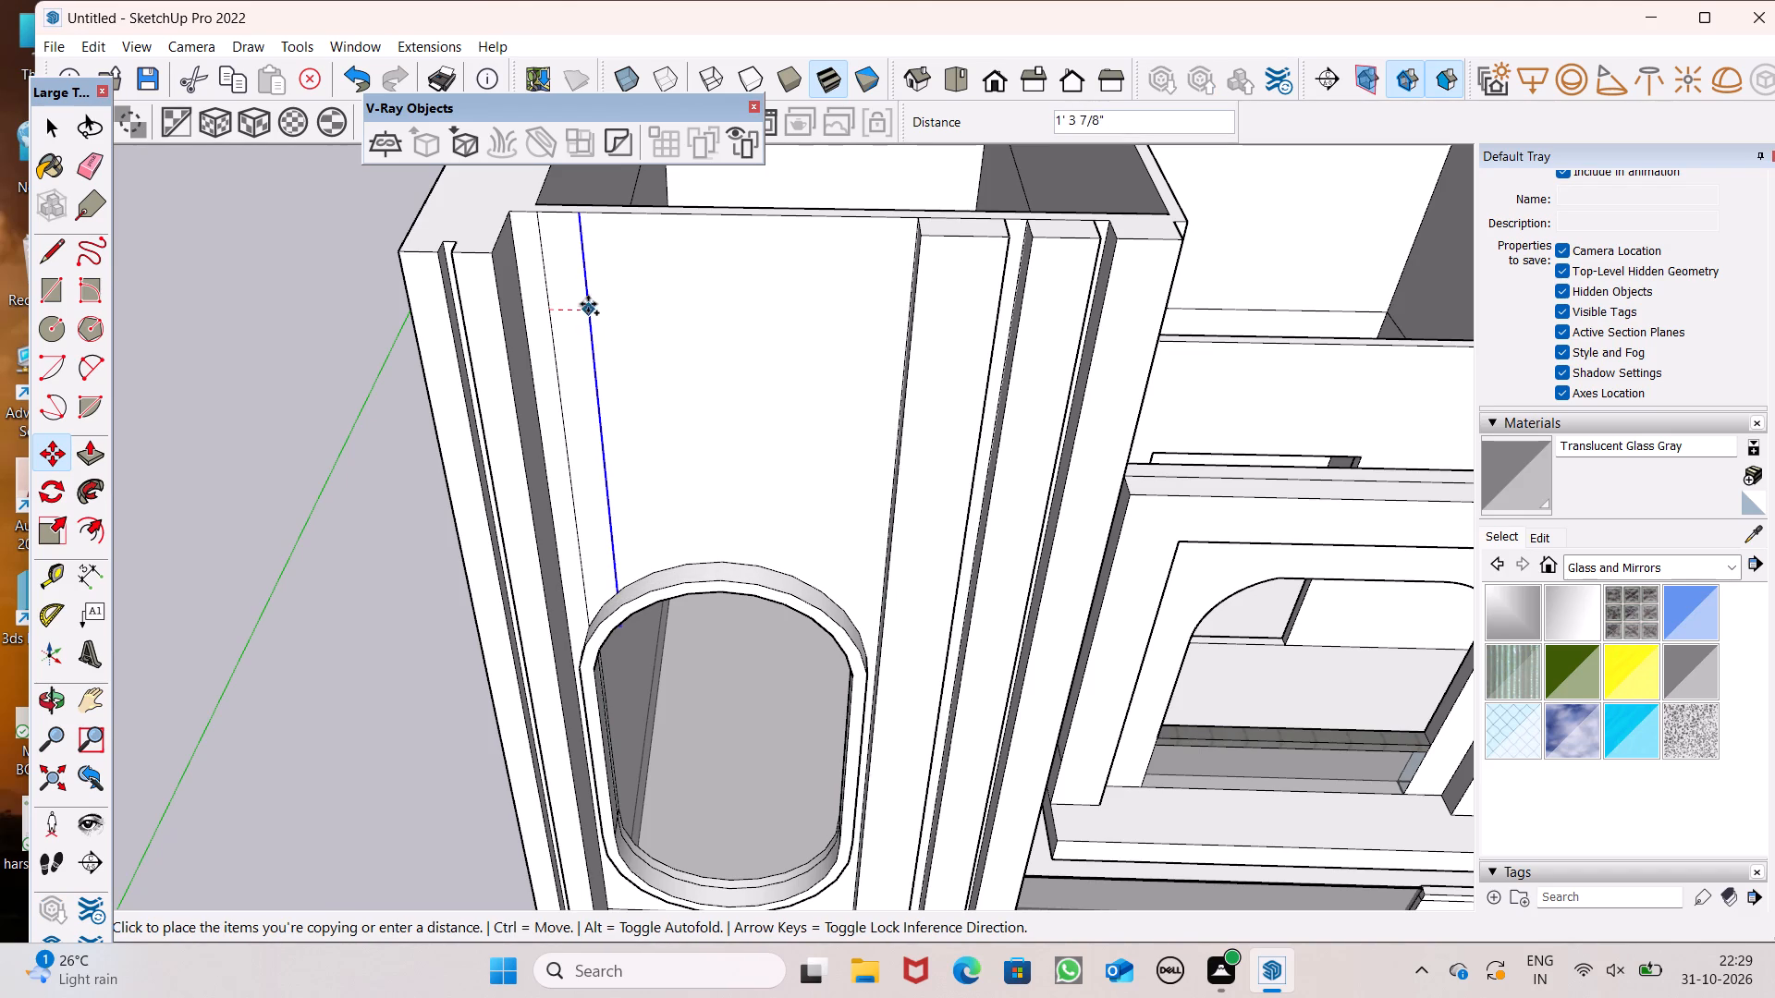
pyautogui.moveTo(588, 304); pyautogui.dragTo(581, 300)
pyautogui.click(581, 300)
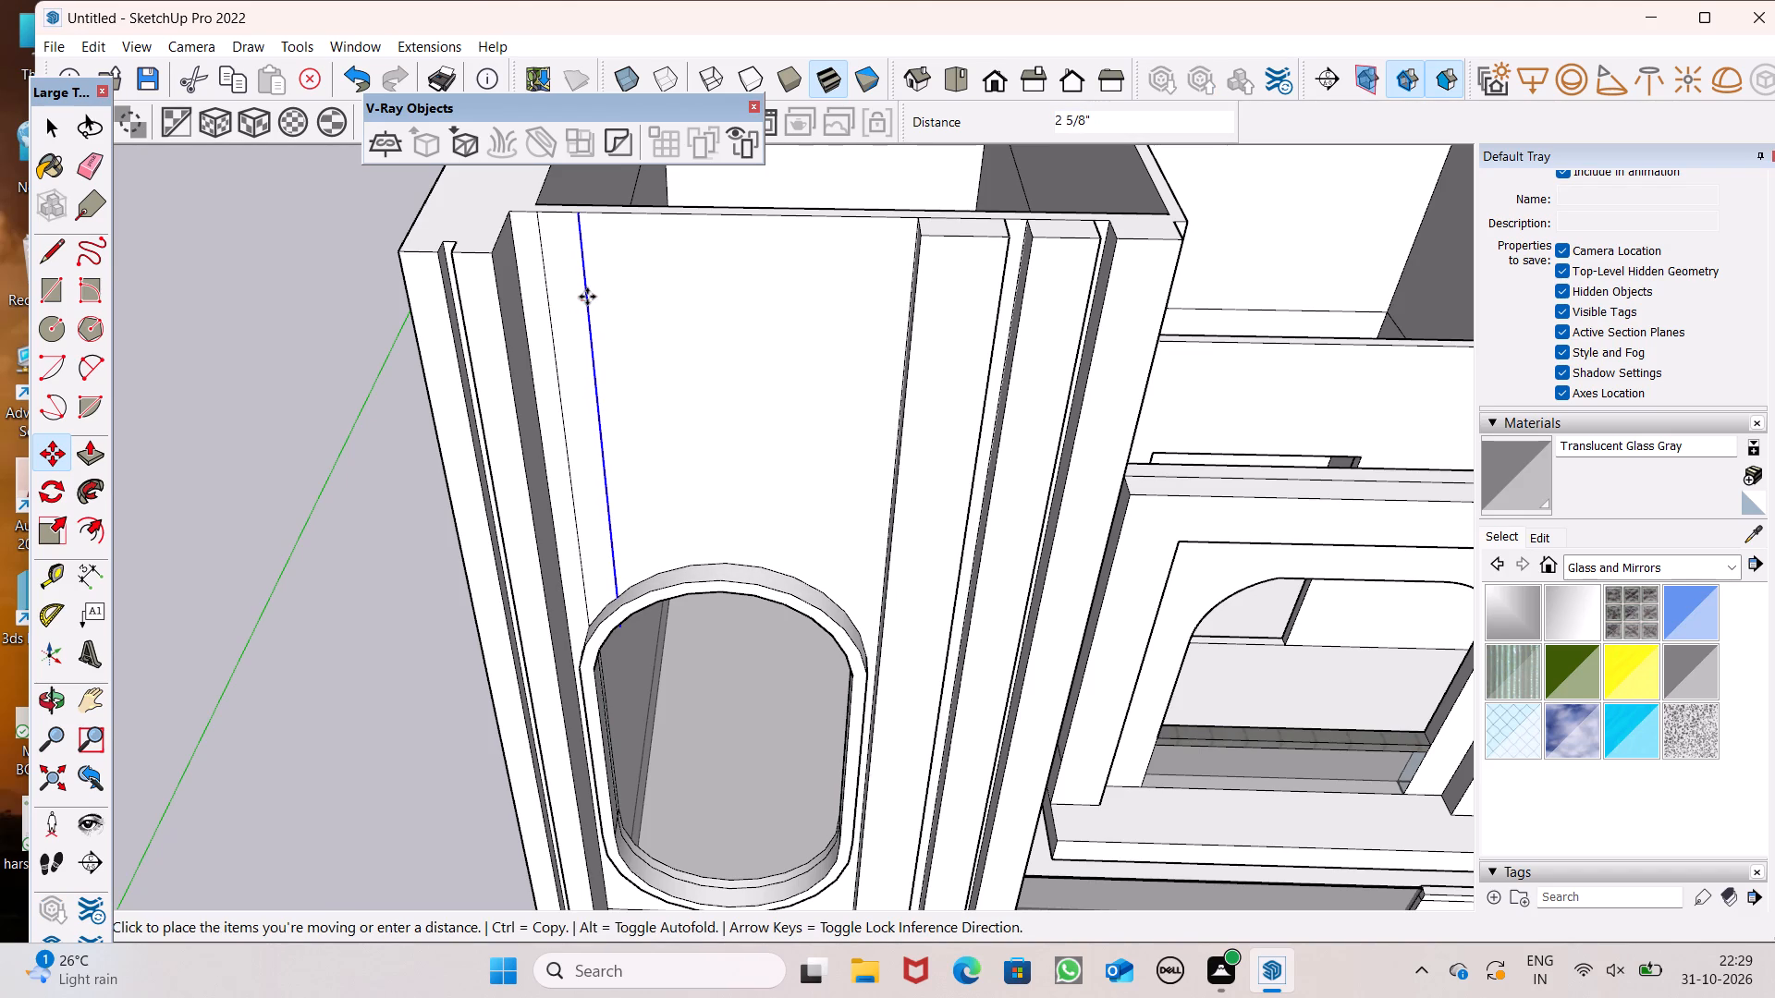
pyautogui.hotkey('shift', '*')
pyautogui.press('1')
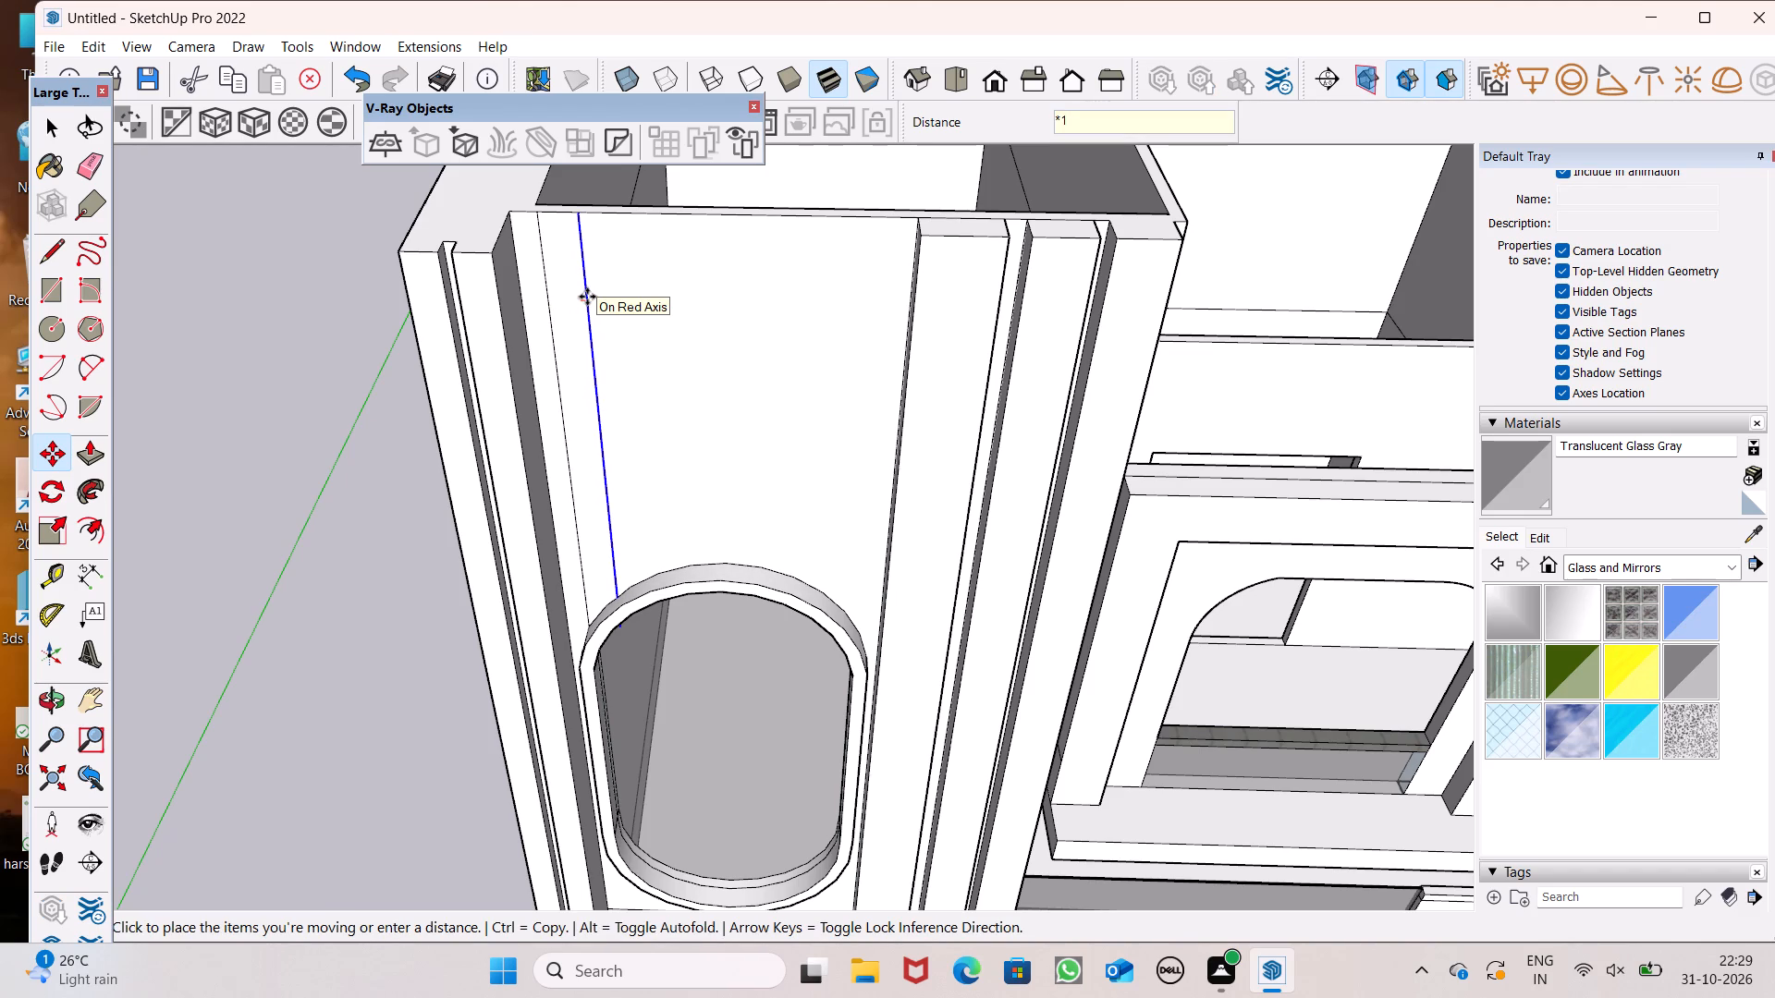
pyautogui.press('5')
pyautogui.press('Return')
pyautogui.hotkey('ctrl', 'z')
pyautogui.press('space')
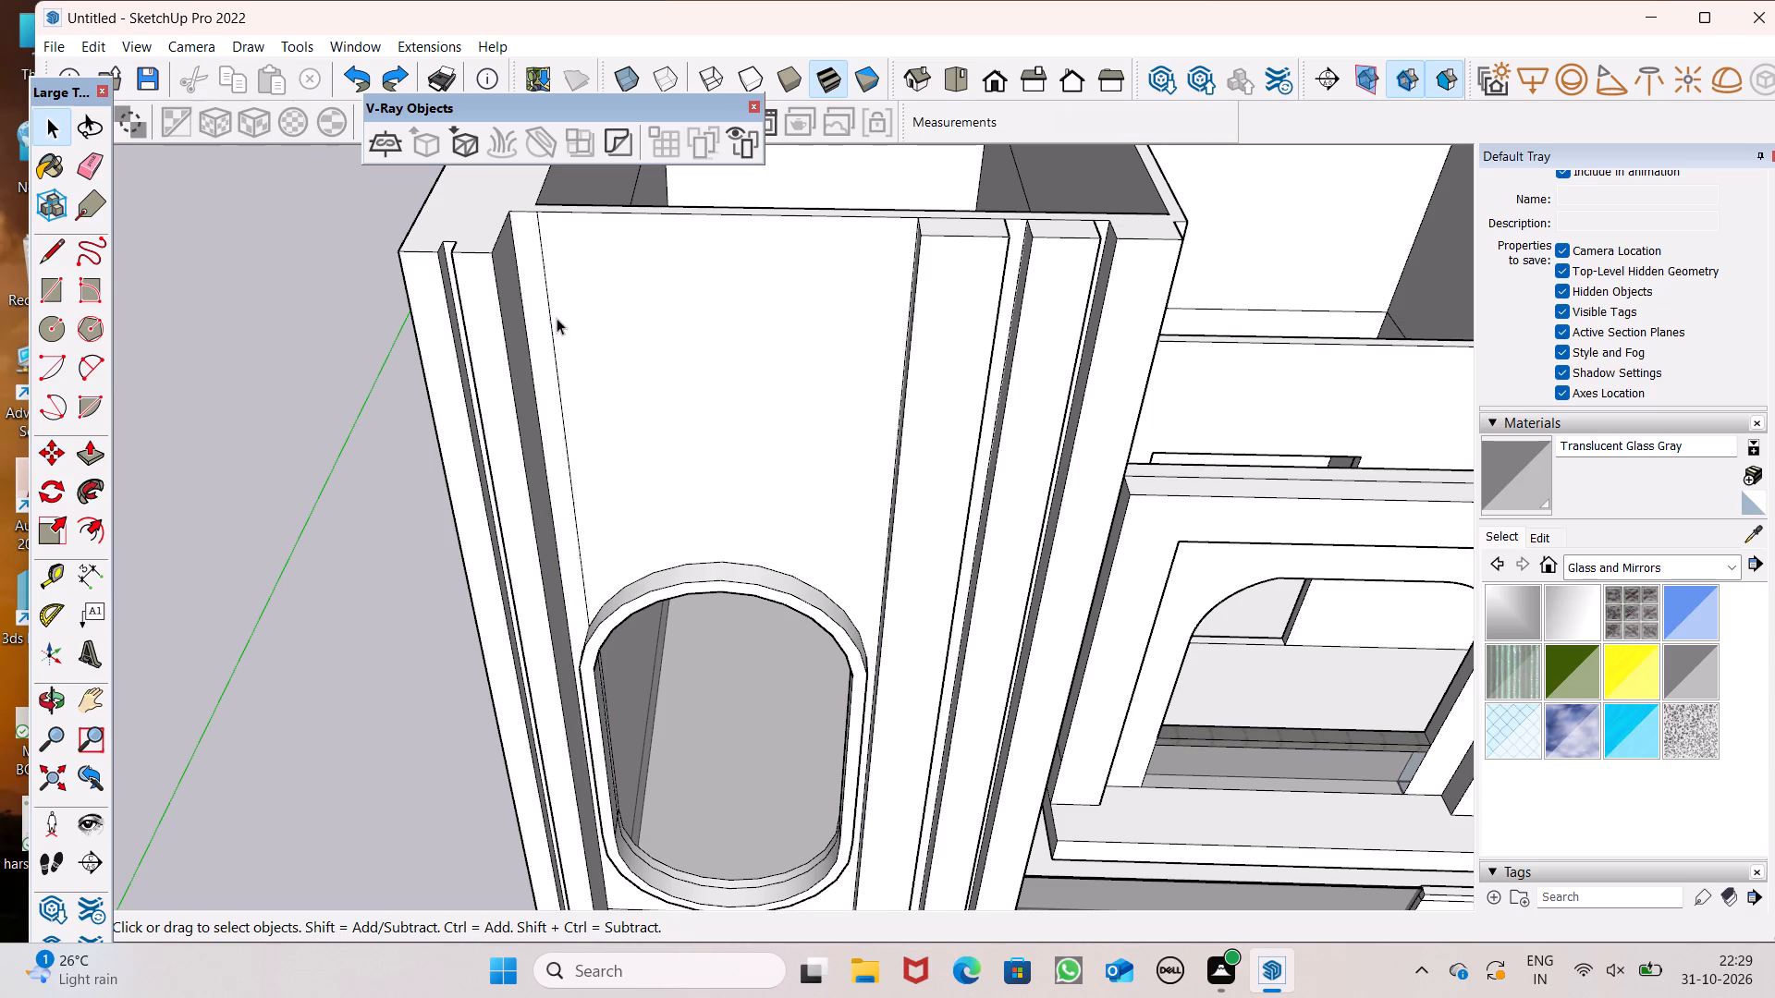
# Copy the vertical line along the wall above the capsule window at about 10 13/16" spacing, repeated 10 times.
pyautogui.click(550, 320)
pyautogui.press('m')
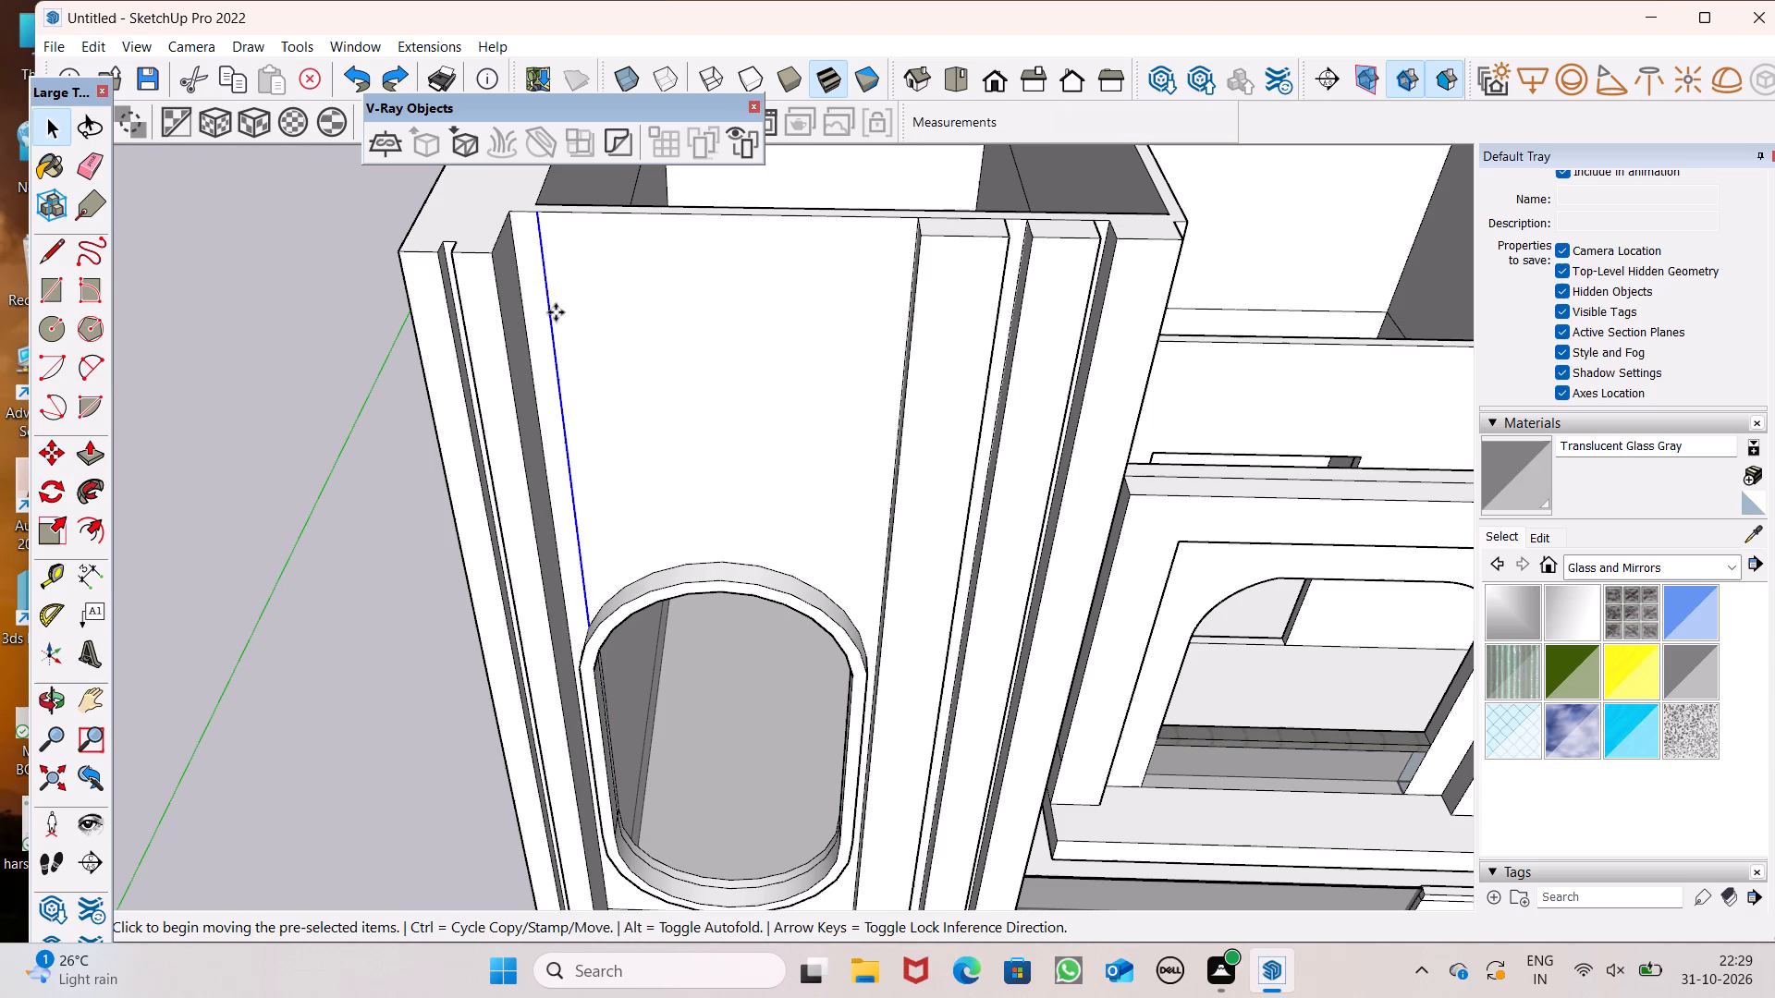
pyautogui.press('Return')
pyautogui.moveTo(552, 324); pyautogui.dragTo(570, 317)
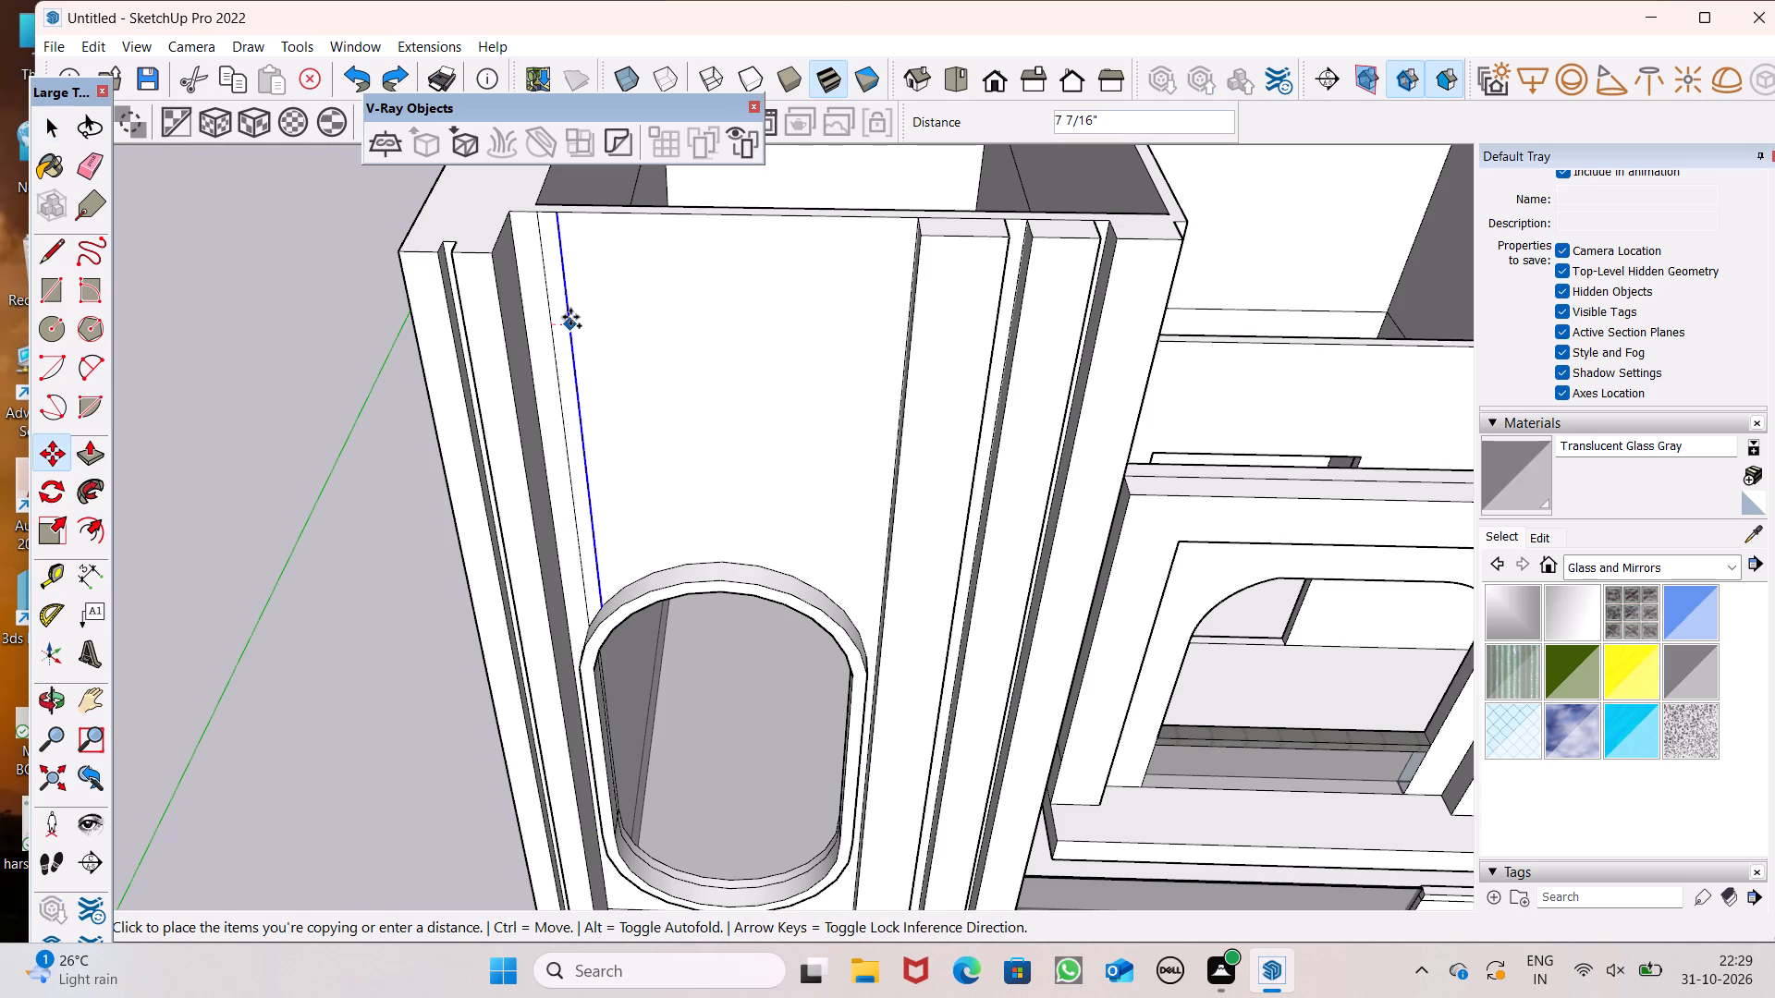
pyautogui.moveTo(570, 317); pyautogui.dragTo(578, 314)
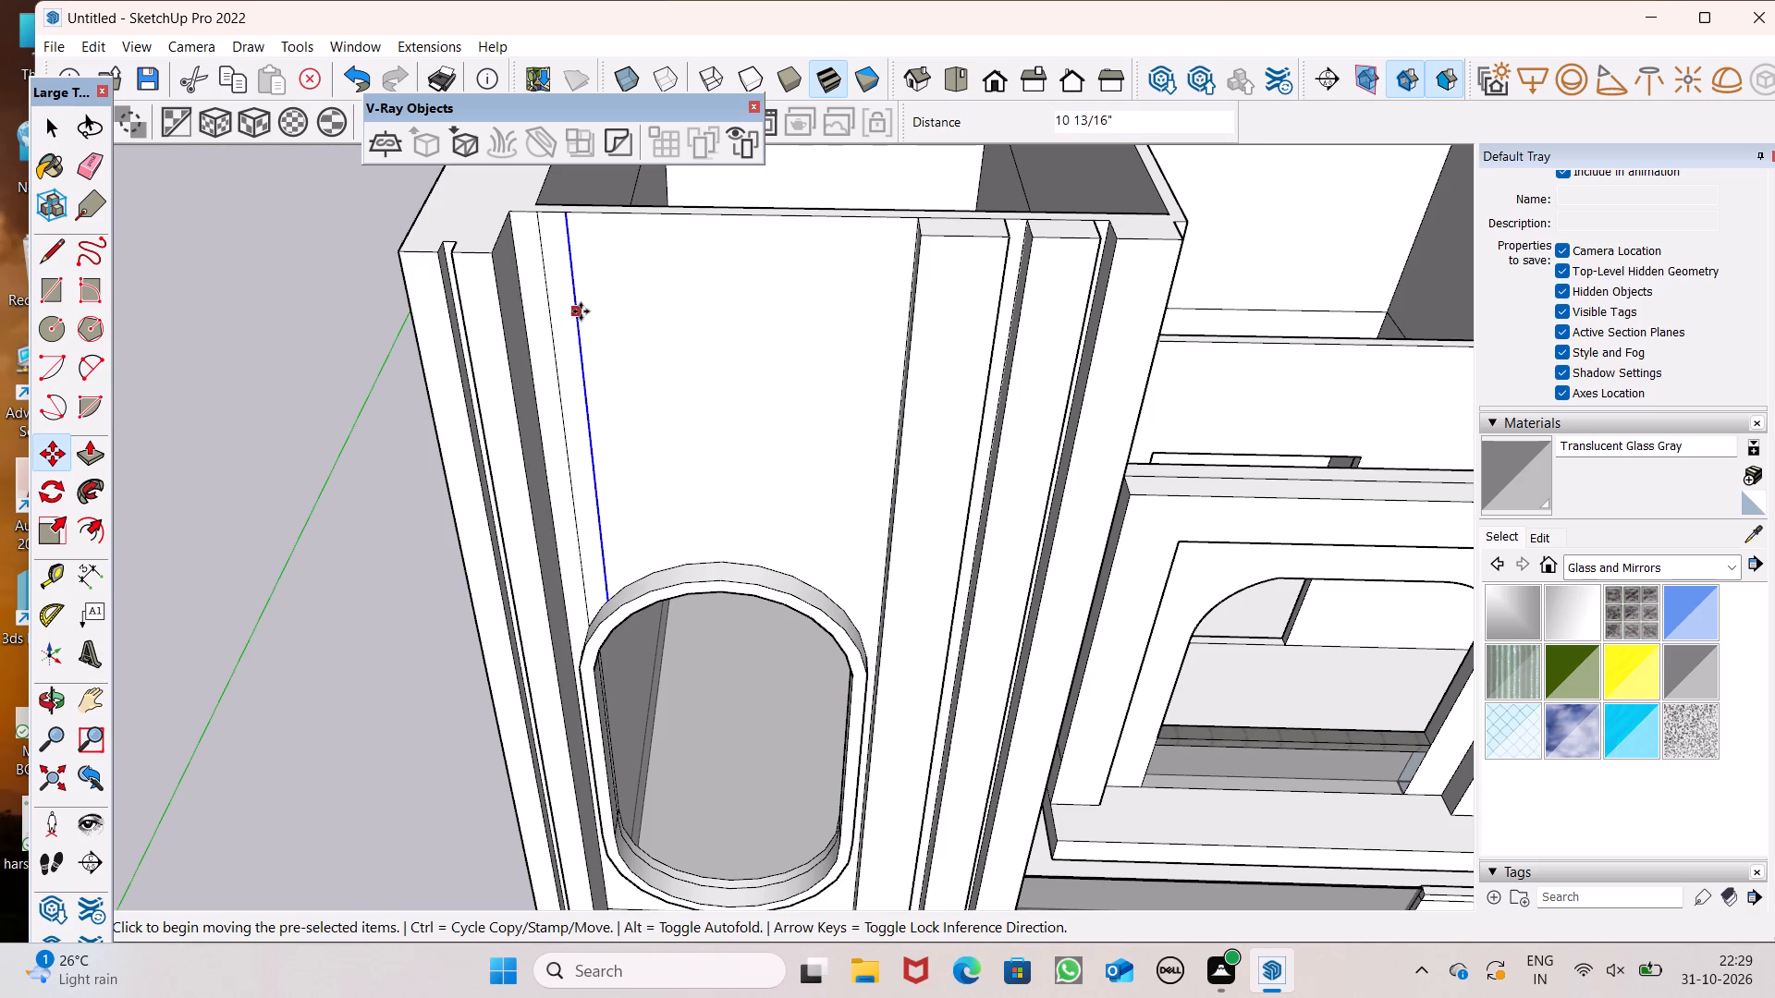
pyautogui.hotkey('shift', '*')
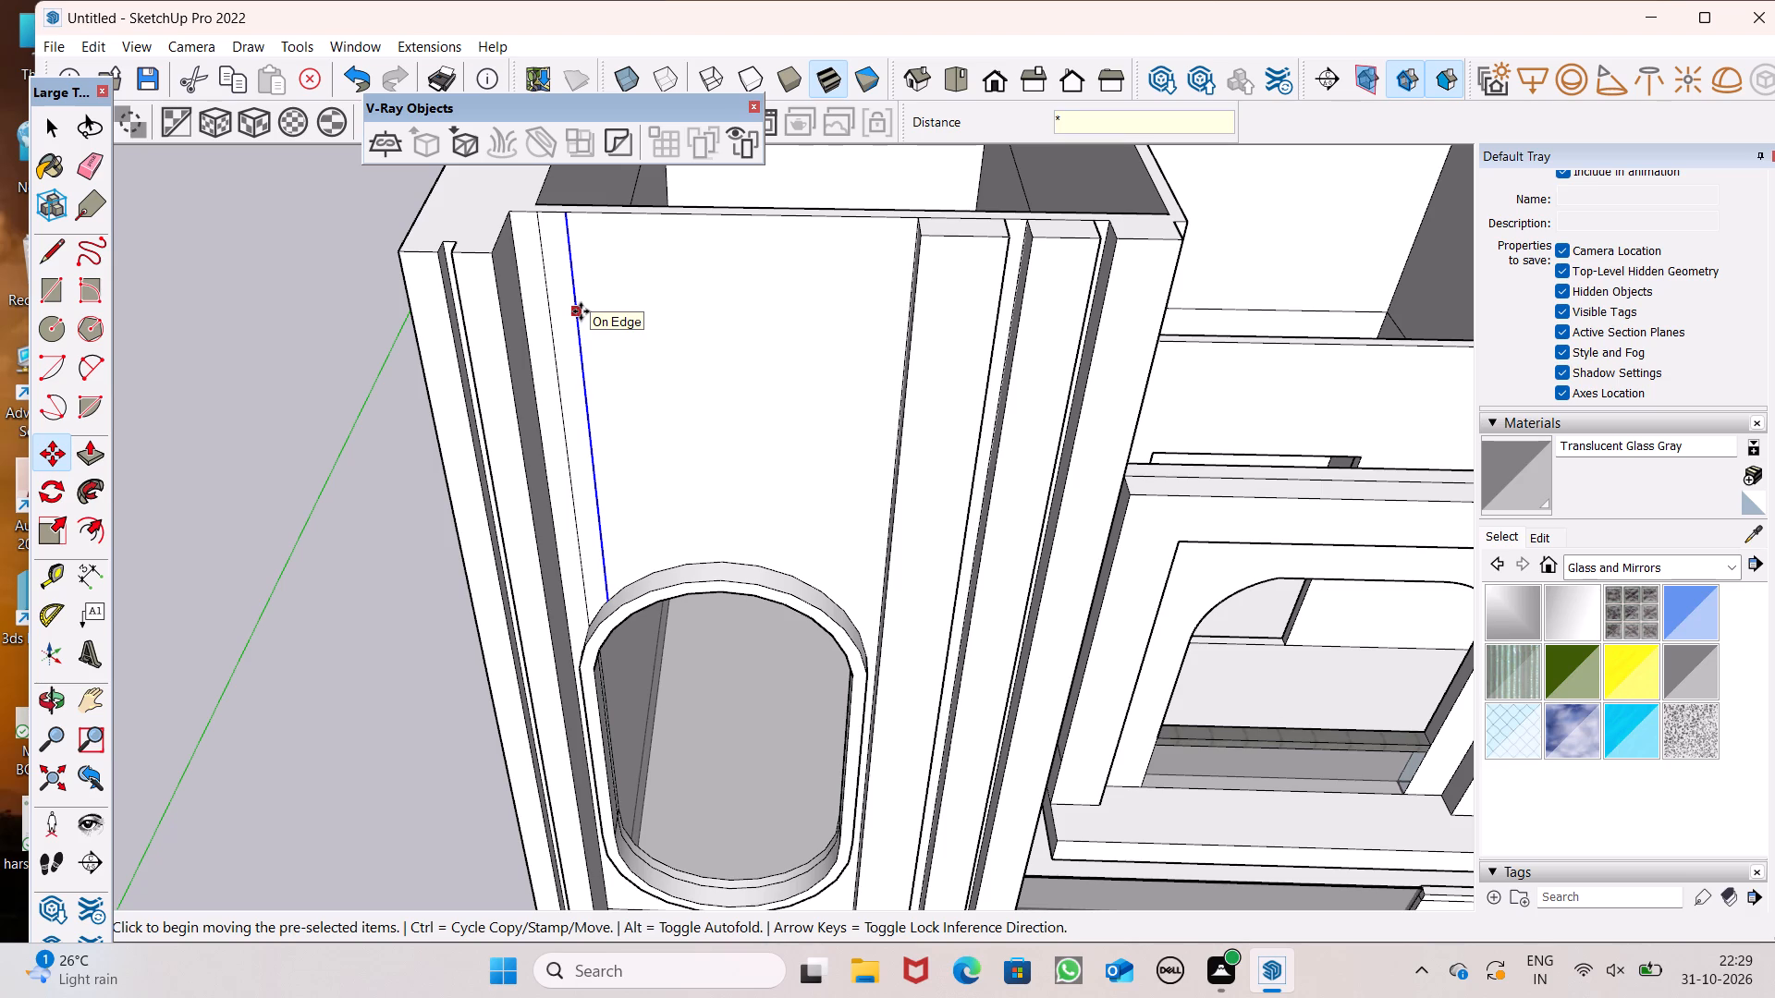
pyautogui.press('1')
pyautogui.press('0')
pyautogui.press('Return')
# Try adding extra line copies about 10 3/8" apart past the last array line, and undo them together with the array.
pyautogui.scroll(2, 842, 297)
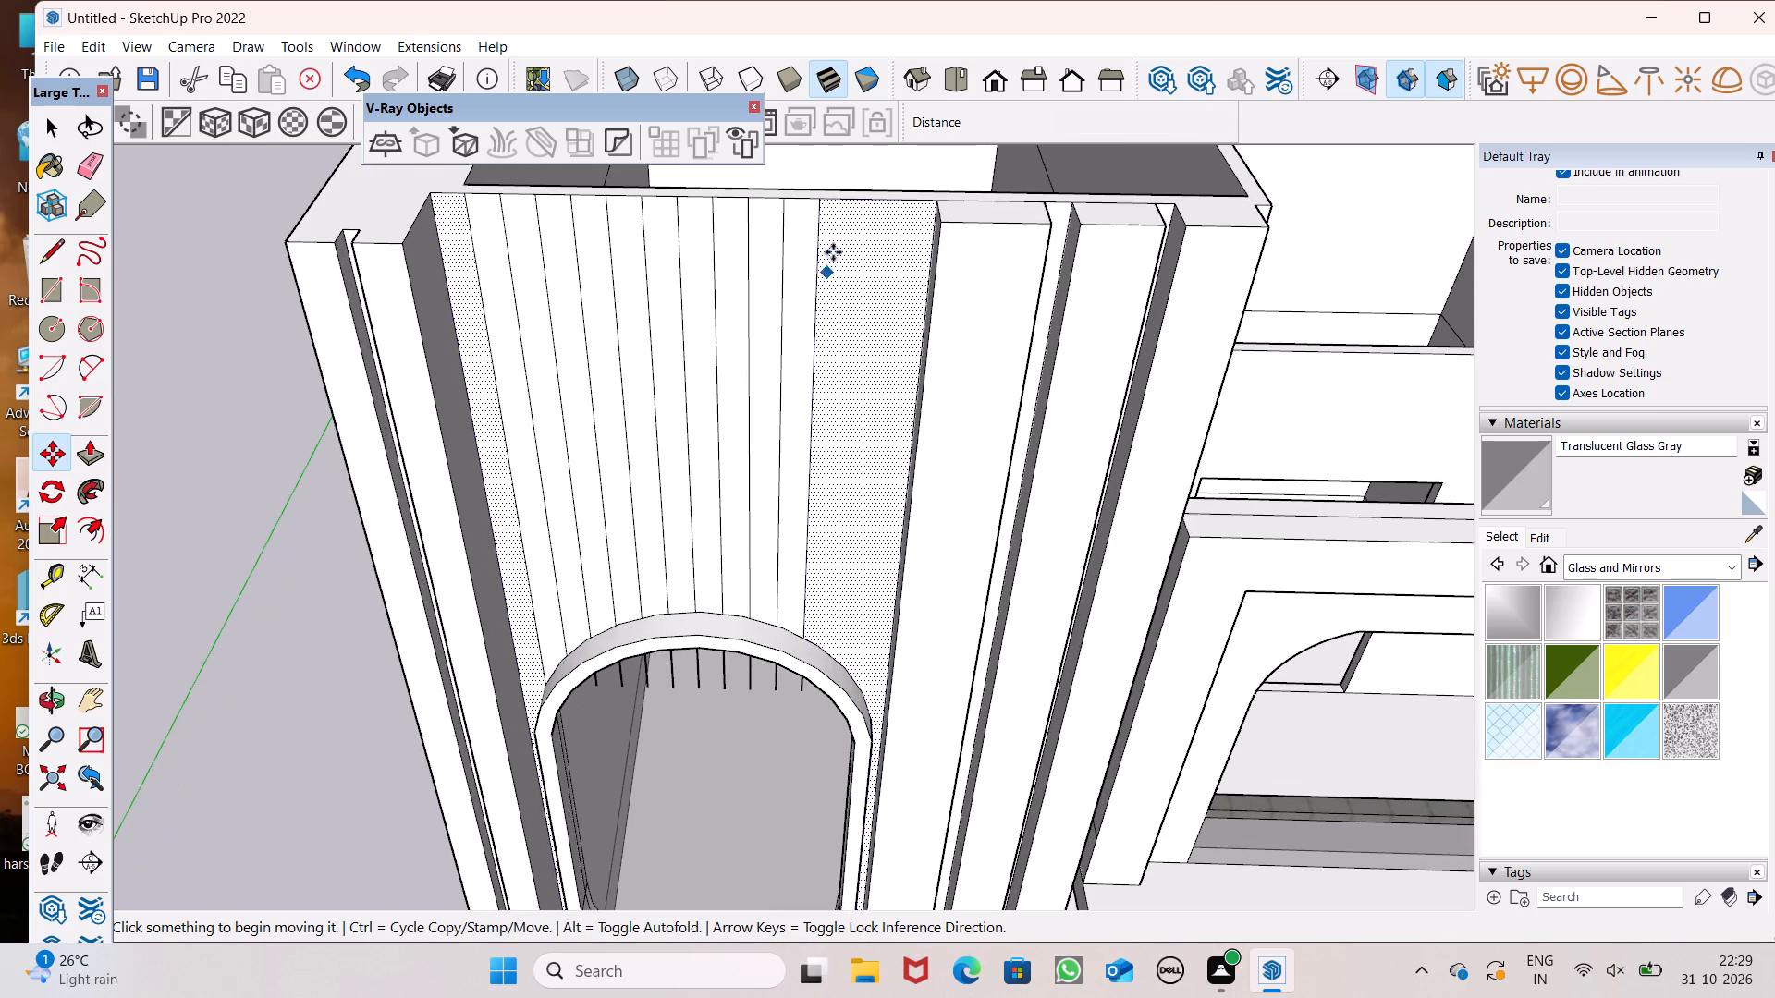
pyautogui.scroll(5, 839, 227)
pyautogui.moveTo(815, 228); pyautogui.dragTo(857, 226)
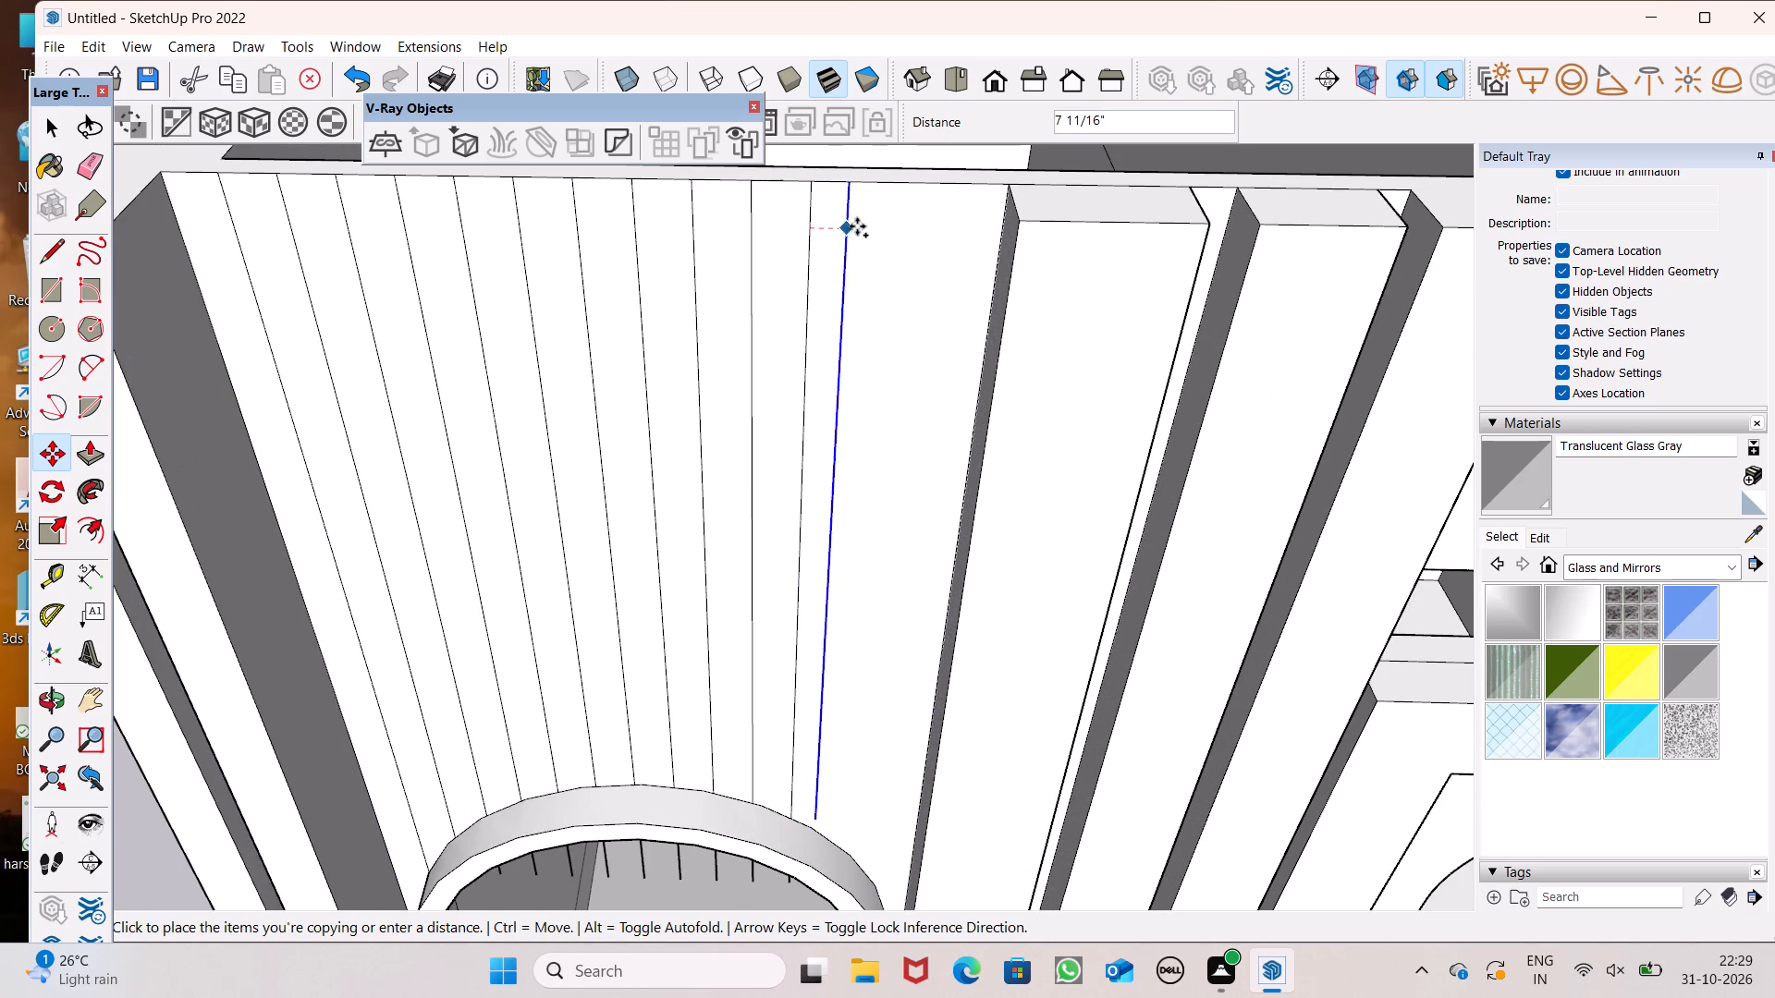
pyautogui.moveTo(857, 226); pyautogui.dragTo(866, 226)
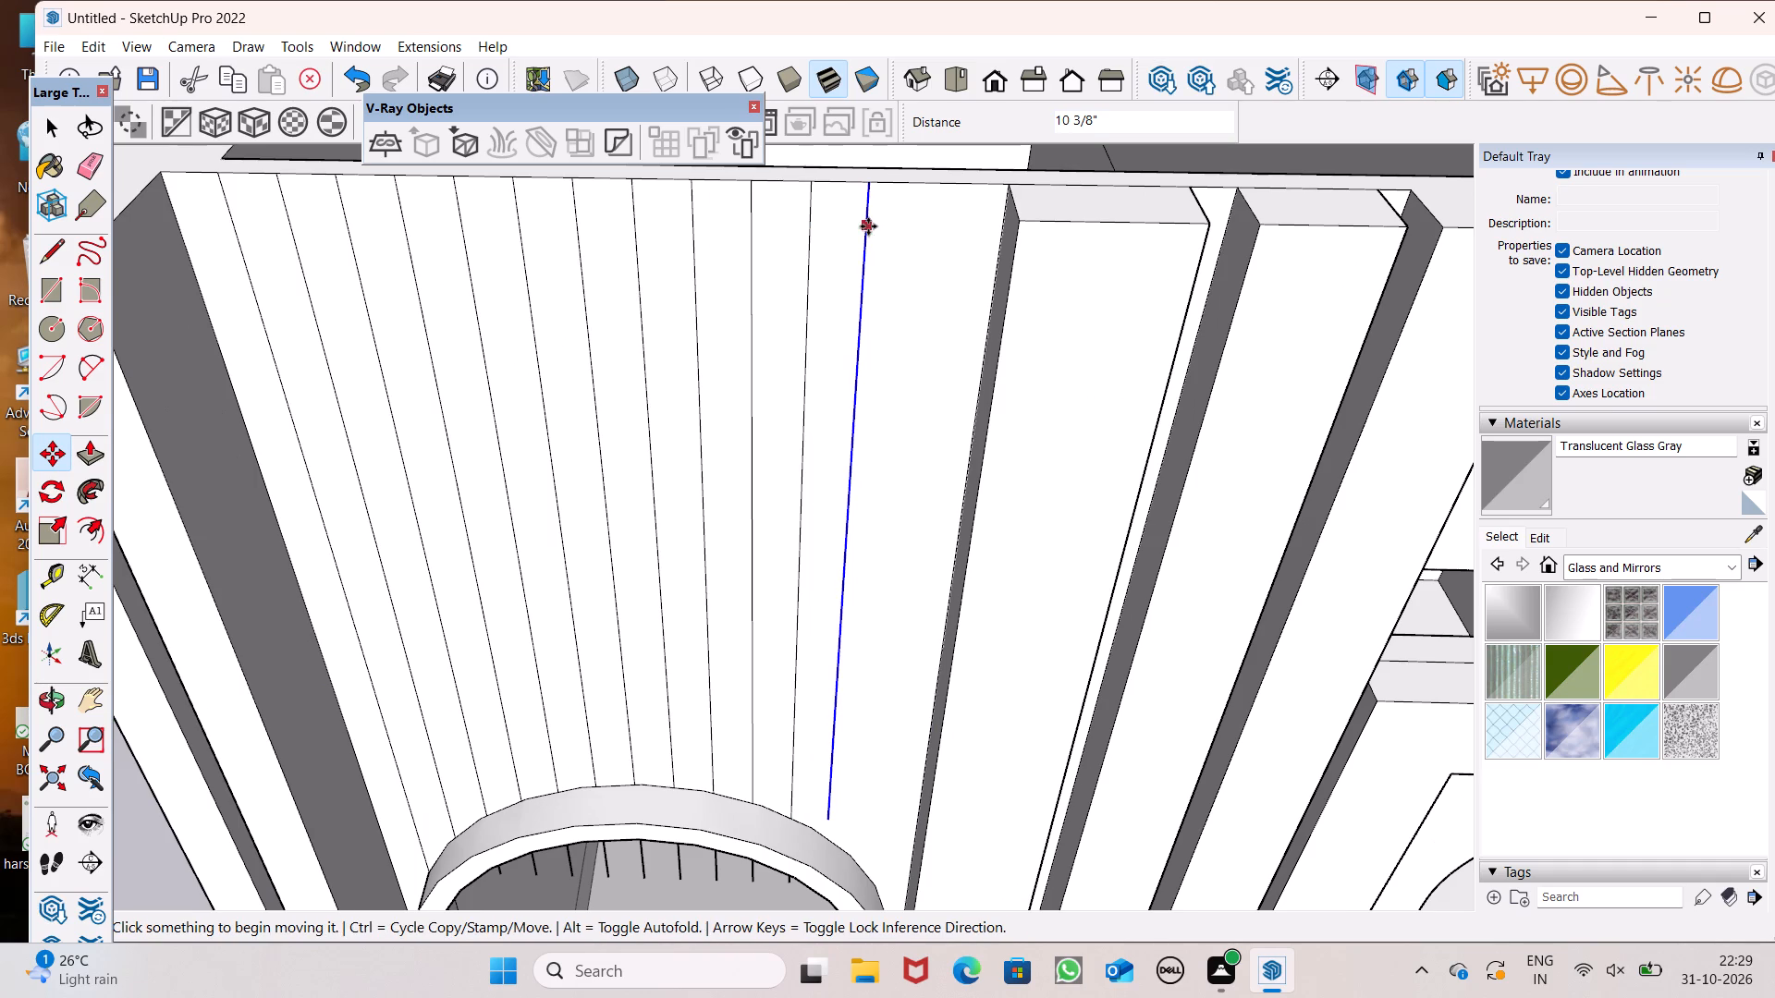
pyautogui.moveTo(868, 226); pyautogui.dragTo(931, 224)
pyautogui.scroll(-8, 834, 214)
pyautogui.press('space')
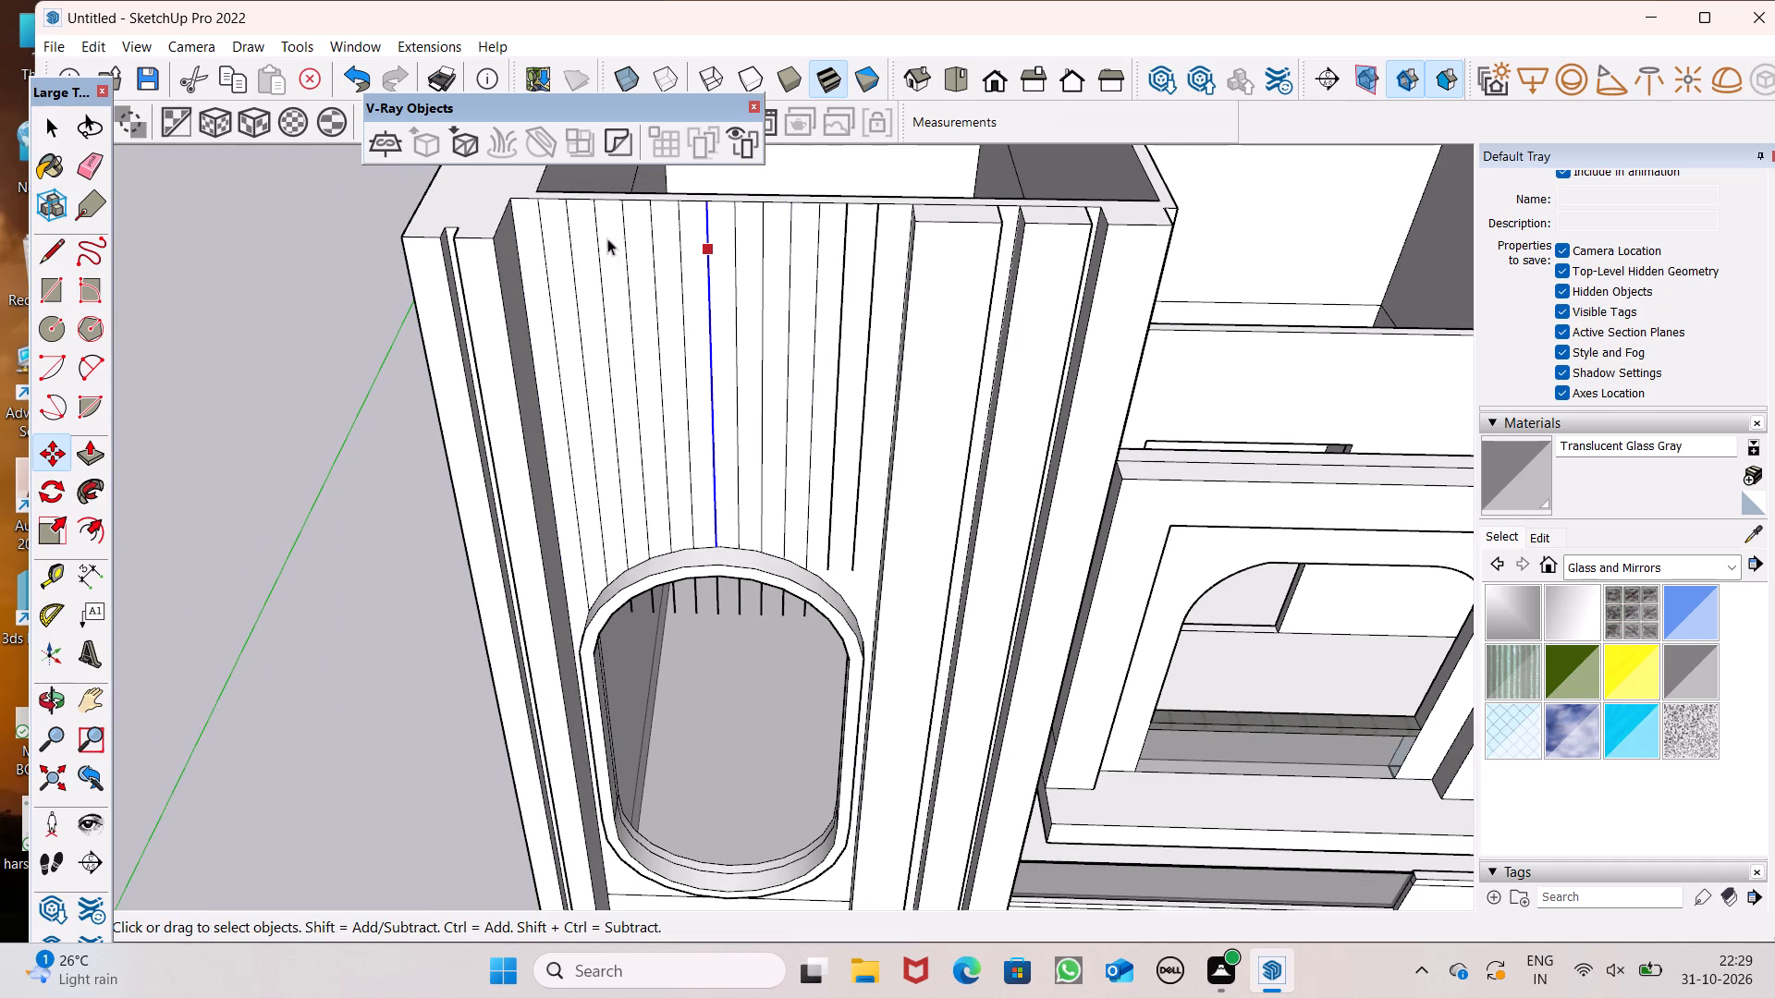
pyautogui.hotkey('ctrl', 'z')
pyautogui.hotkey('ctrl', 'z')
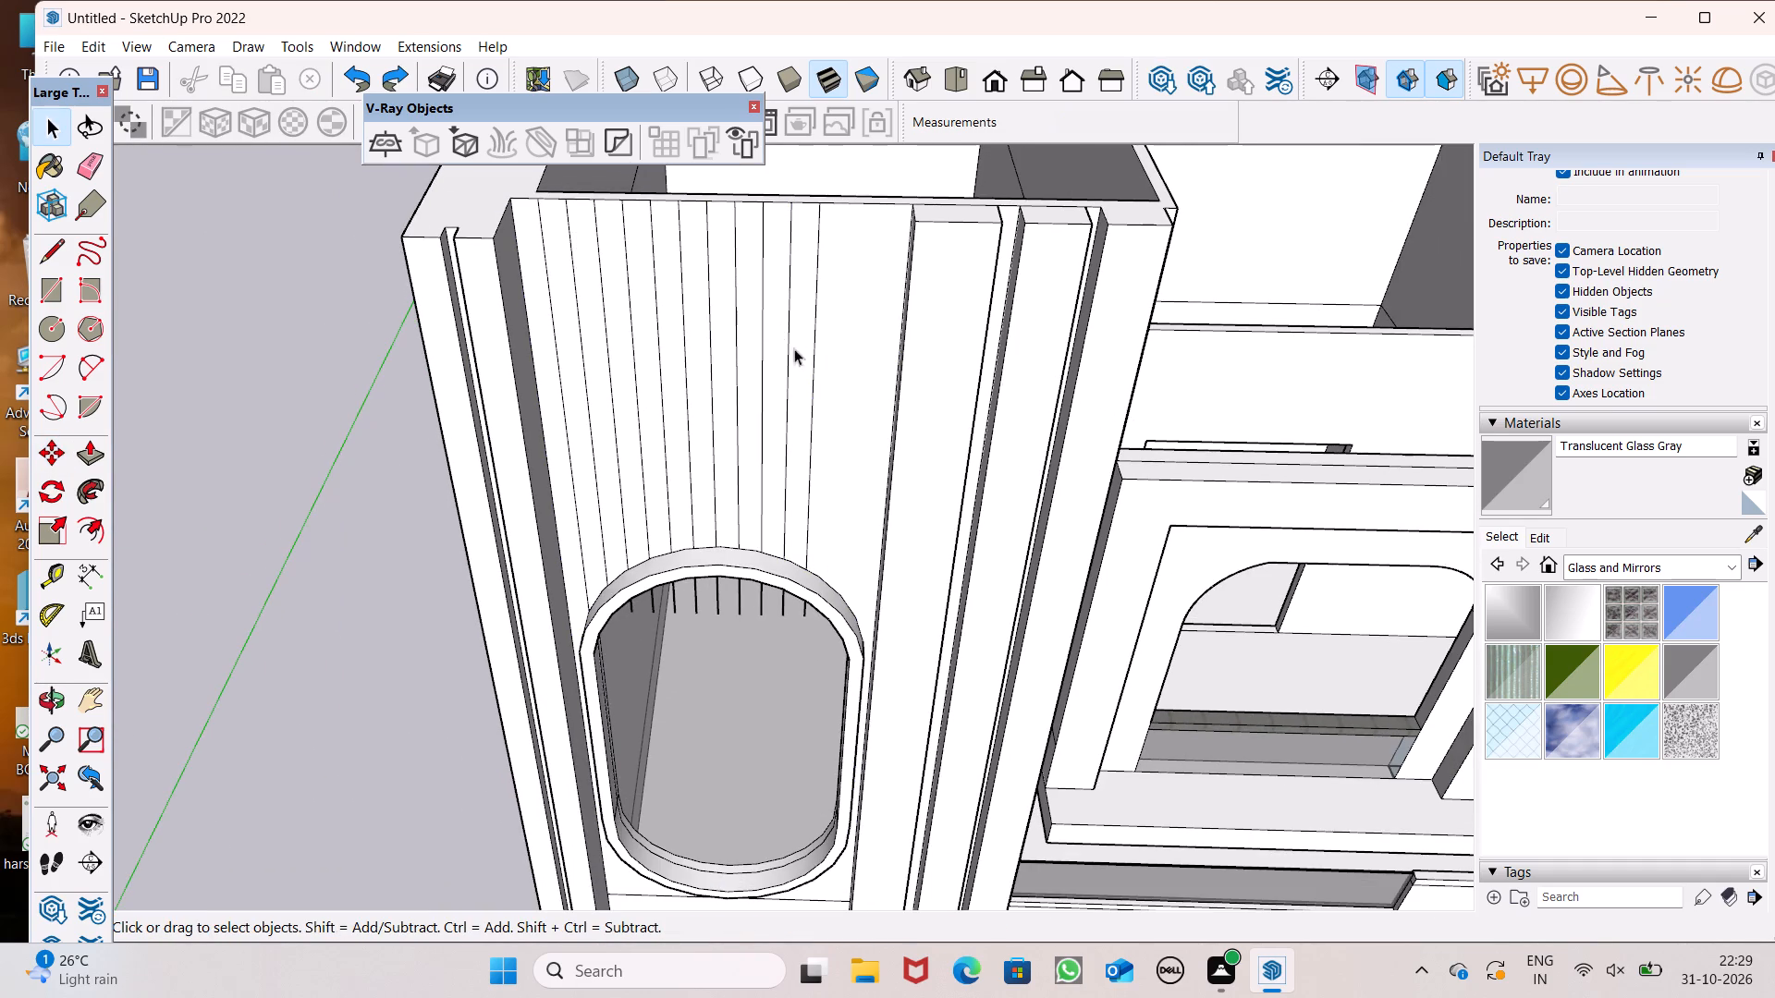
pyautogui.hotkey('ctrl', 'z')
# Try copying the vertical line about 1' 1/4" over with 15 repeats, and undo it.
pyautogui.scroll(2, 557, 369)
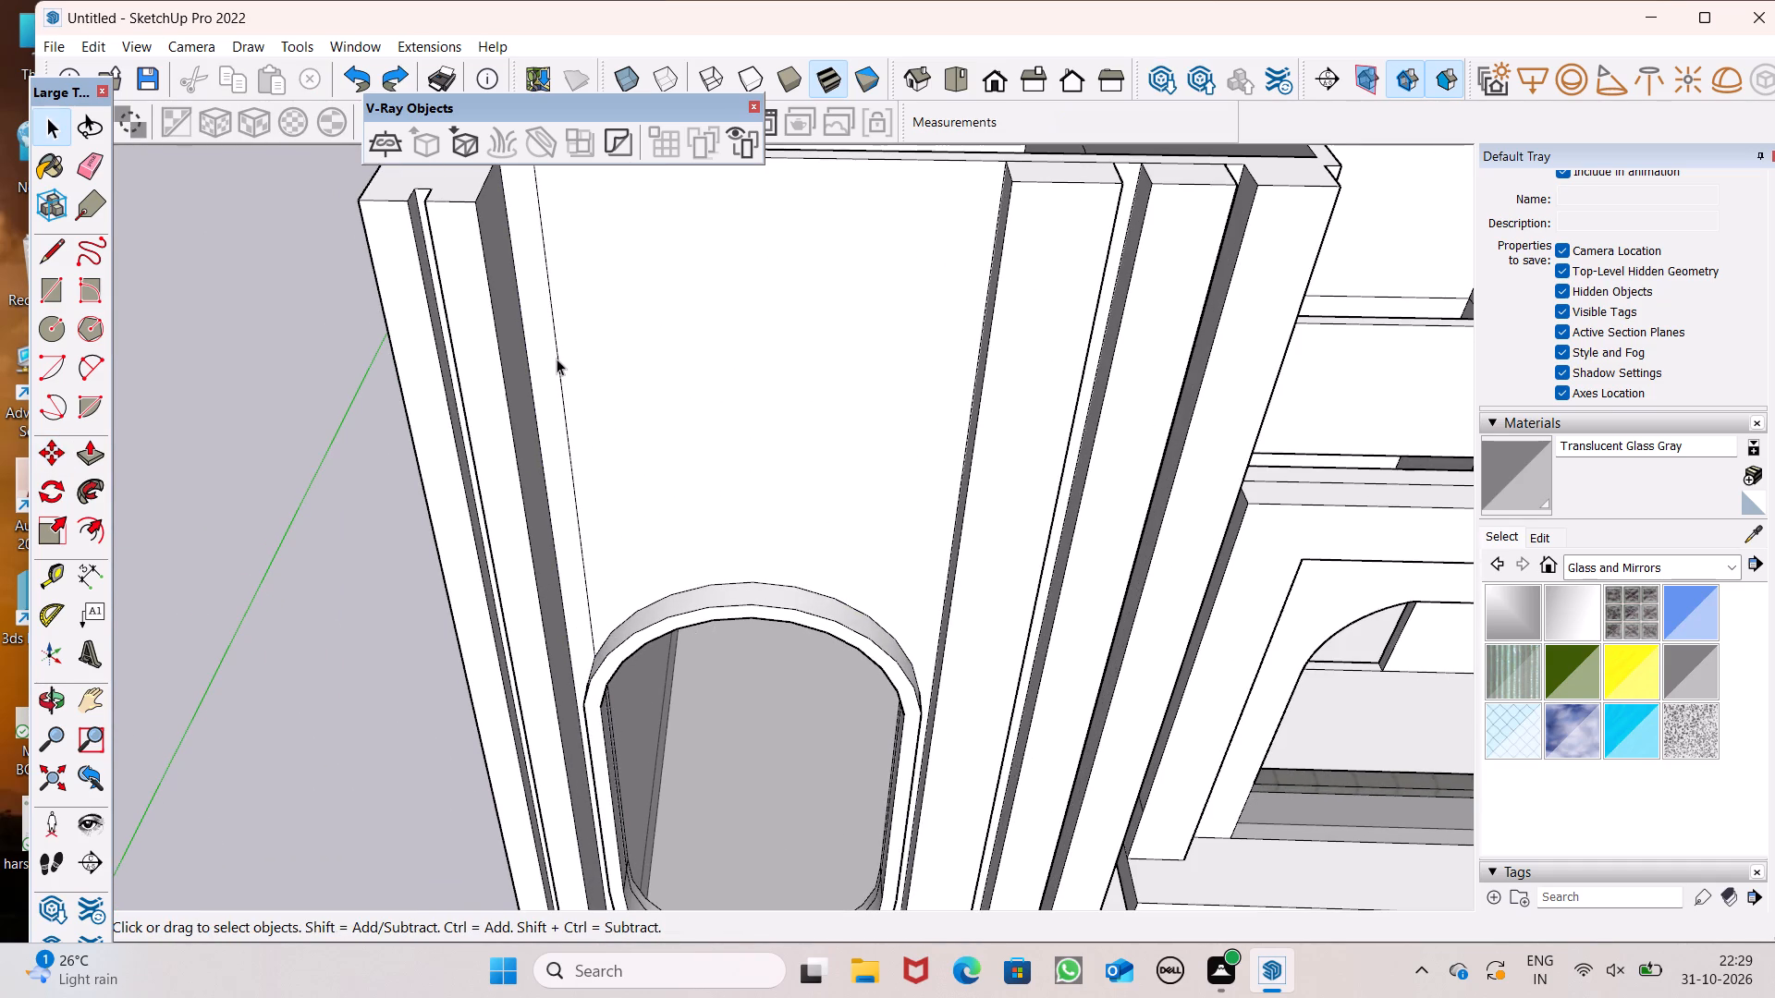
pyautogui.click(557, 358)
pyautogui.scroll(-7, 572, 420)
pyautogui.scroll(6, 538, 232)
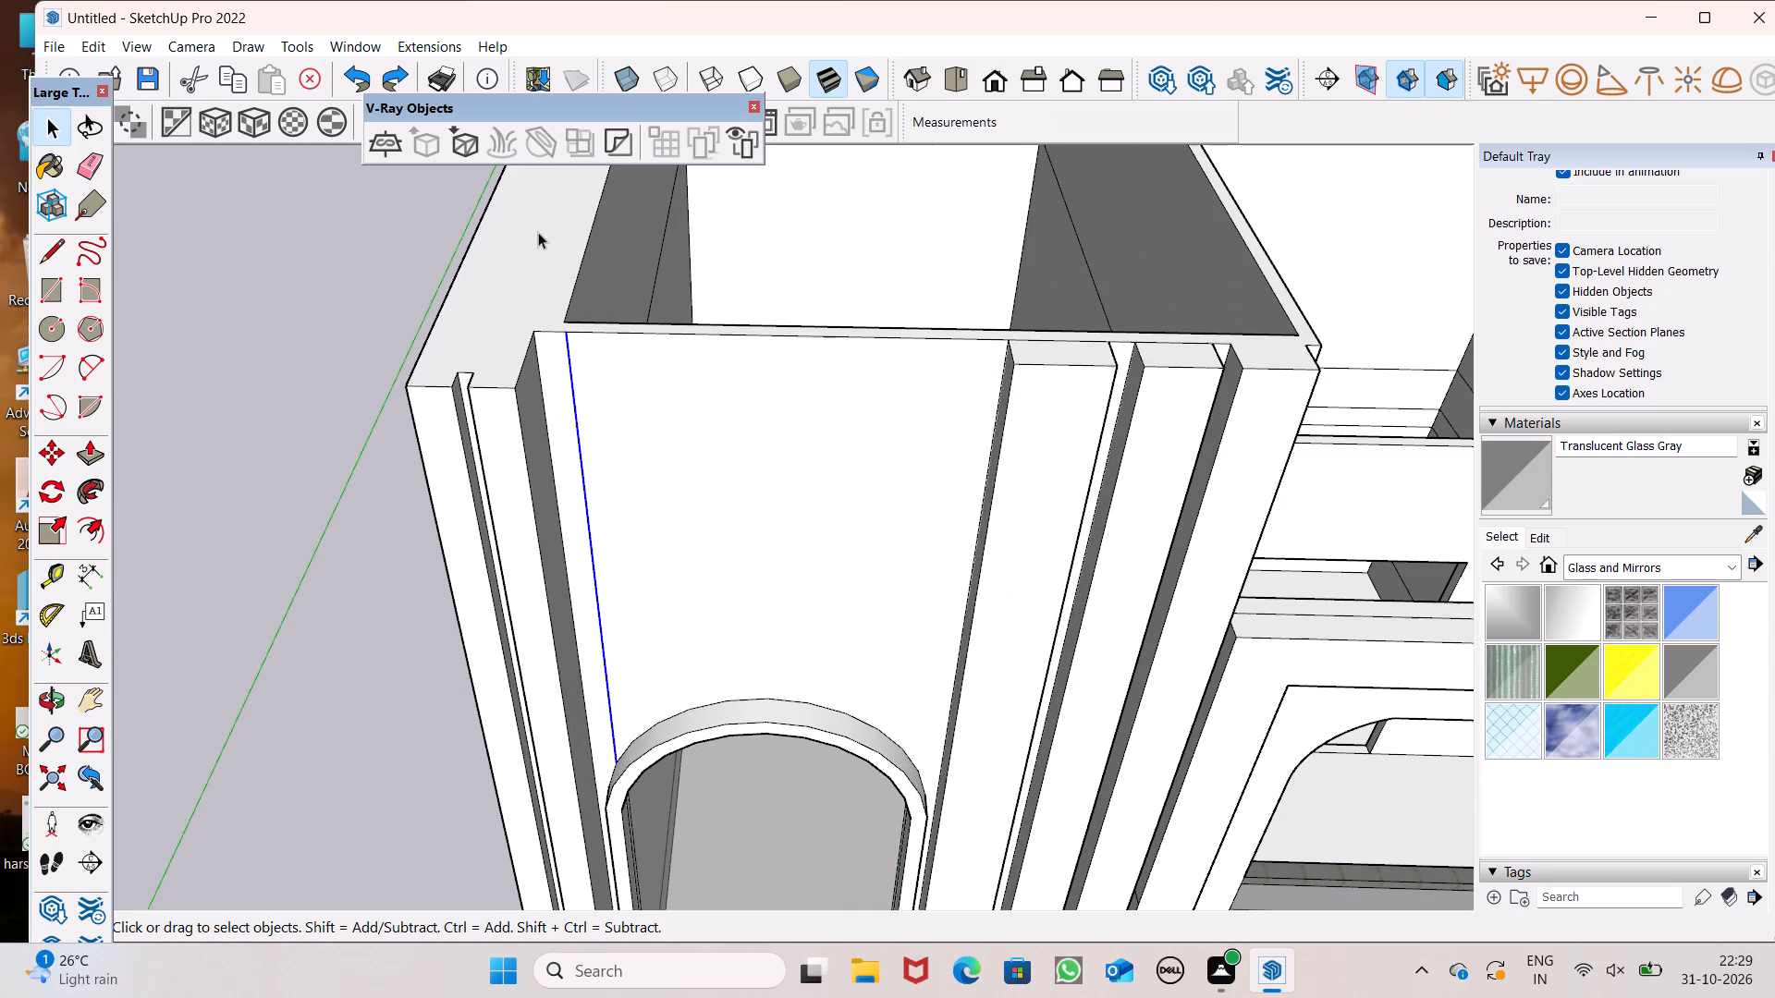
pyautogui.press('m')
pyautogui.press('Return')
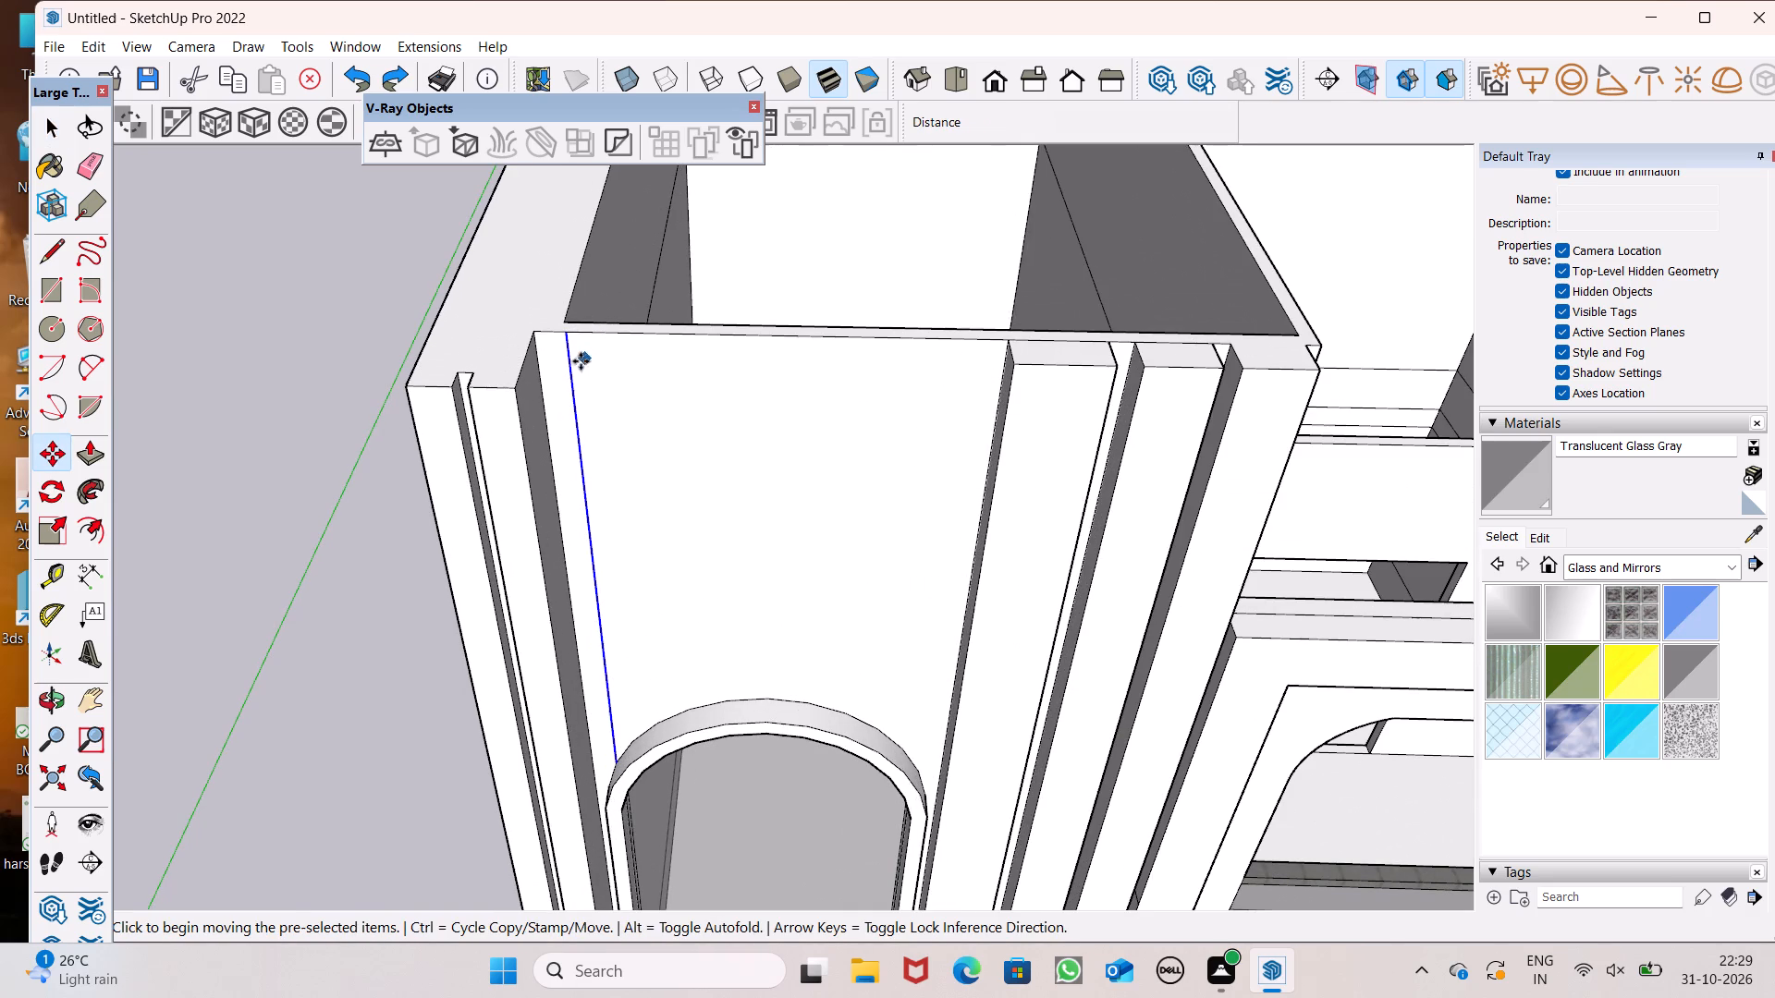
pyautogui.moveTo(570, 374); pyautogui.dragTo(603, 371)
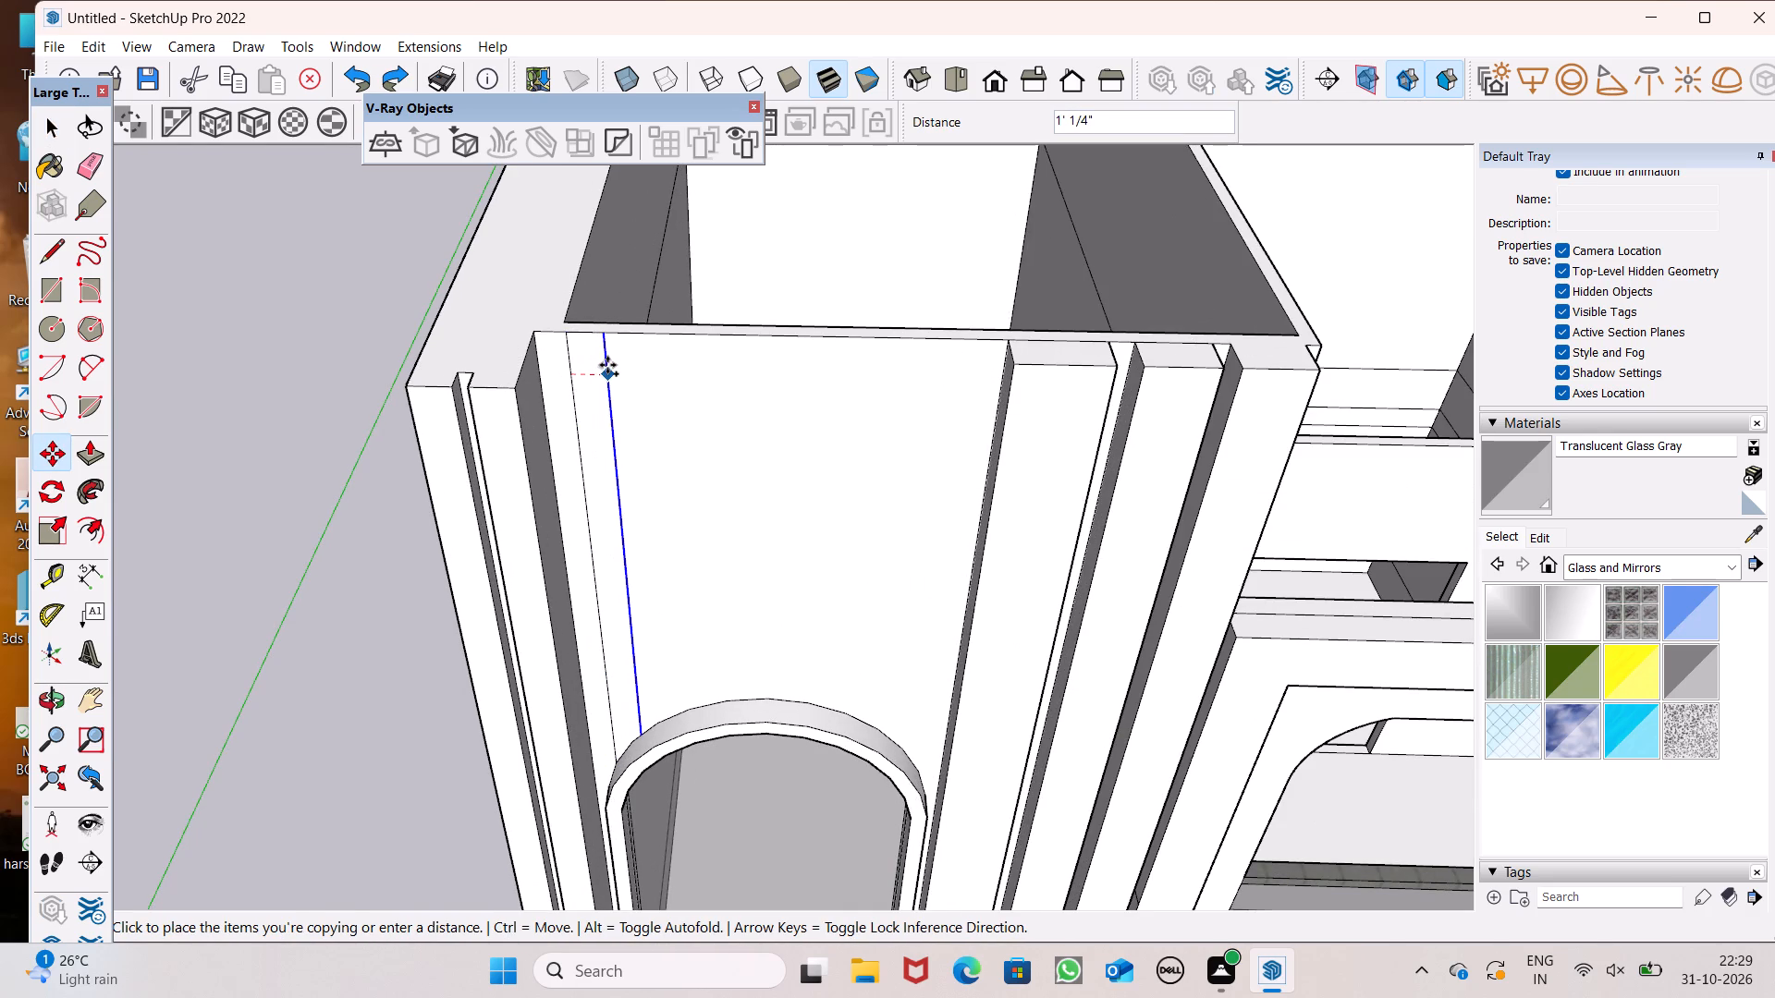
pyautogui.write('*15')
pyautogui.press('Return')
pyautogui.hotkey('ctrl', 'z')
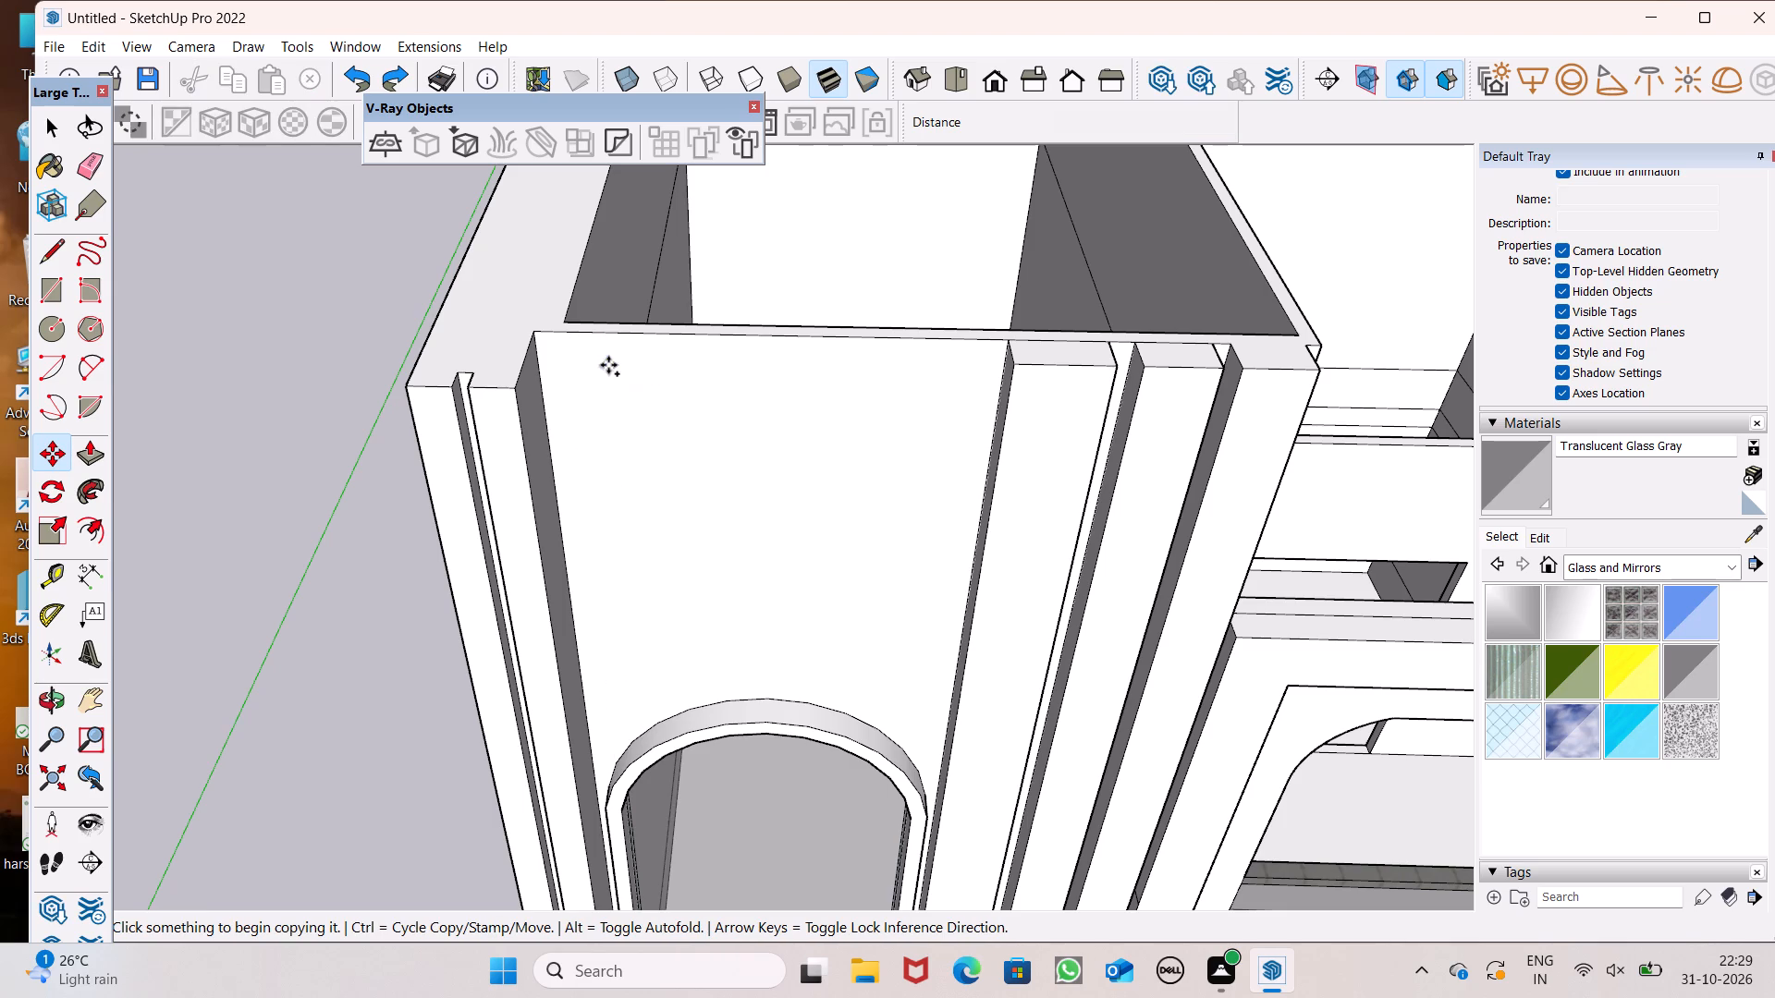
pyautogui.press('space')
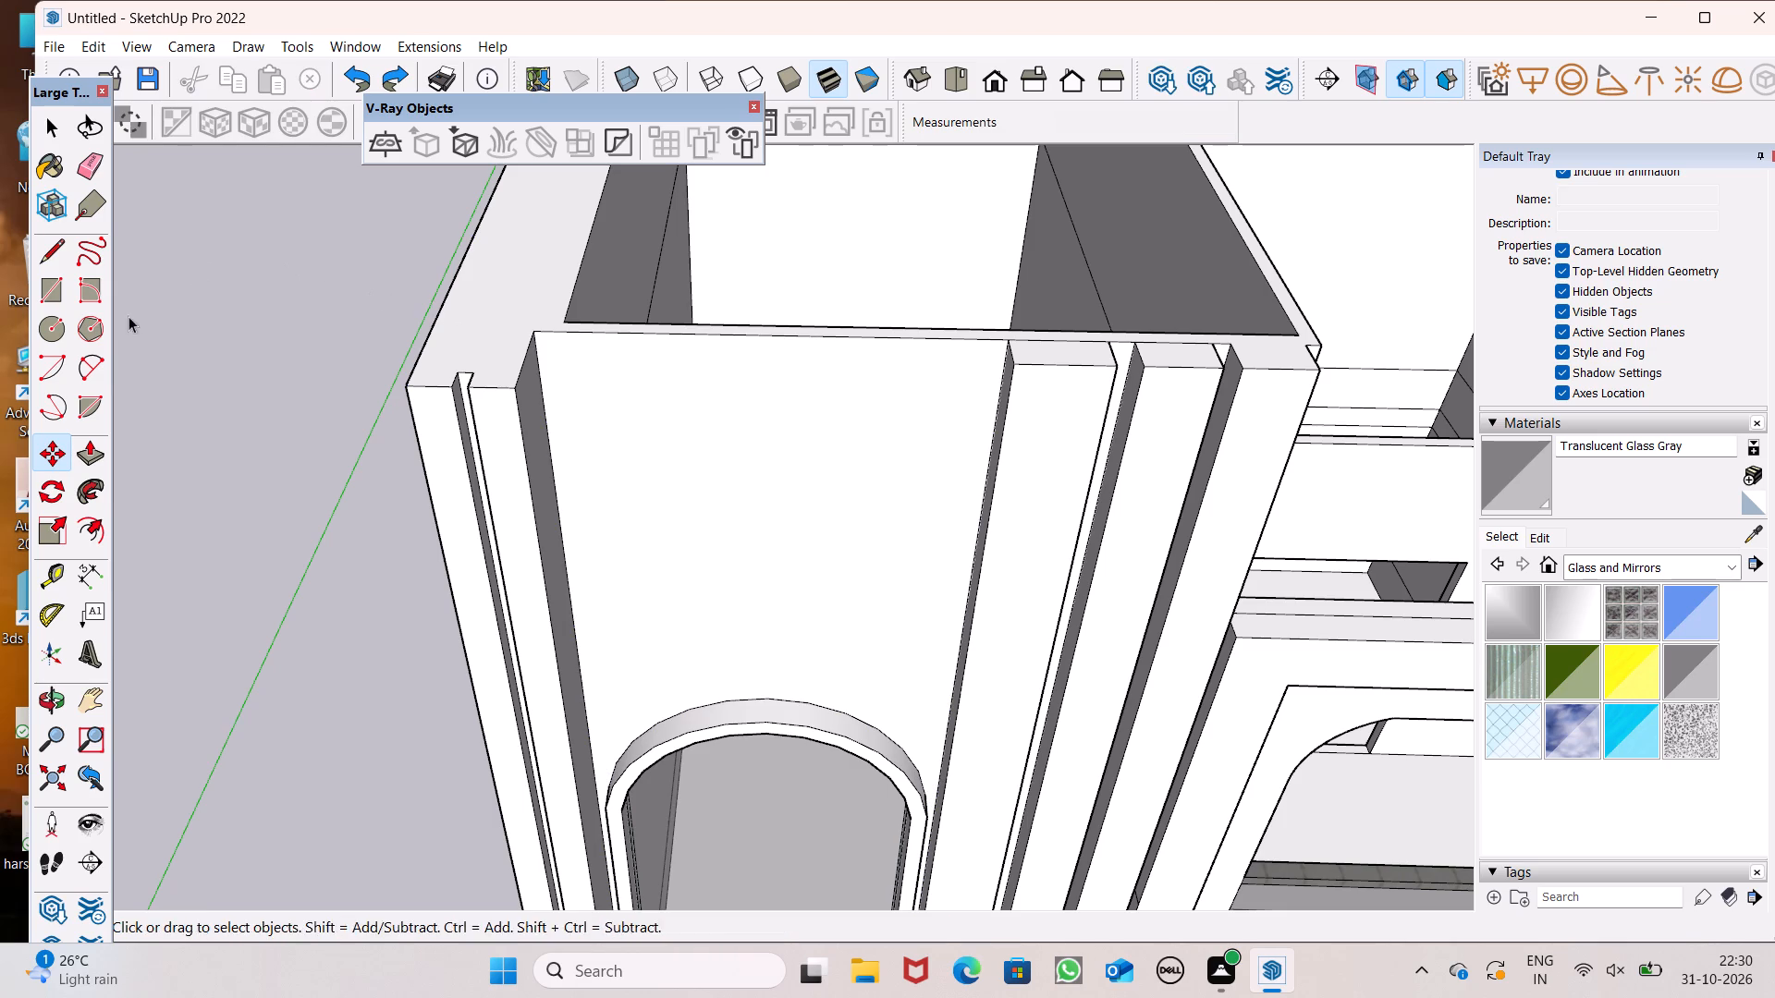
# Draw a vertical line about 18' 5" long from the wall's top edge near the outer groove down to the capsule frame's outer arch.
pyautogui.click(44, 264)
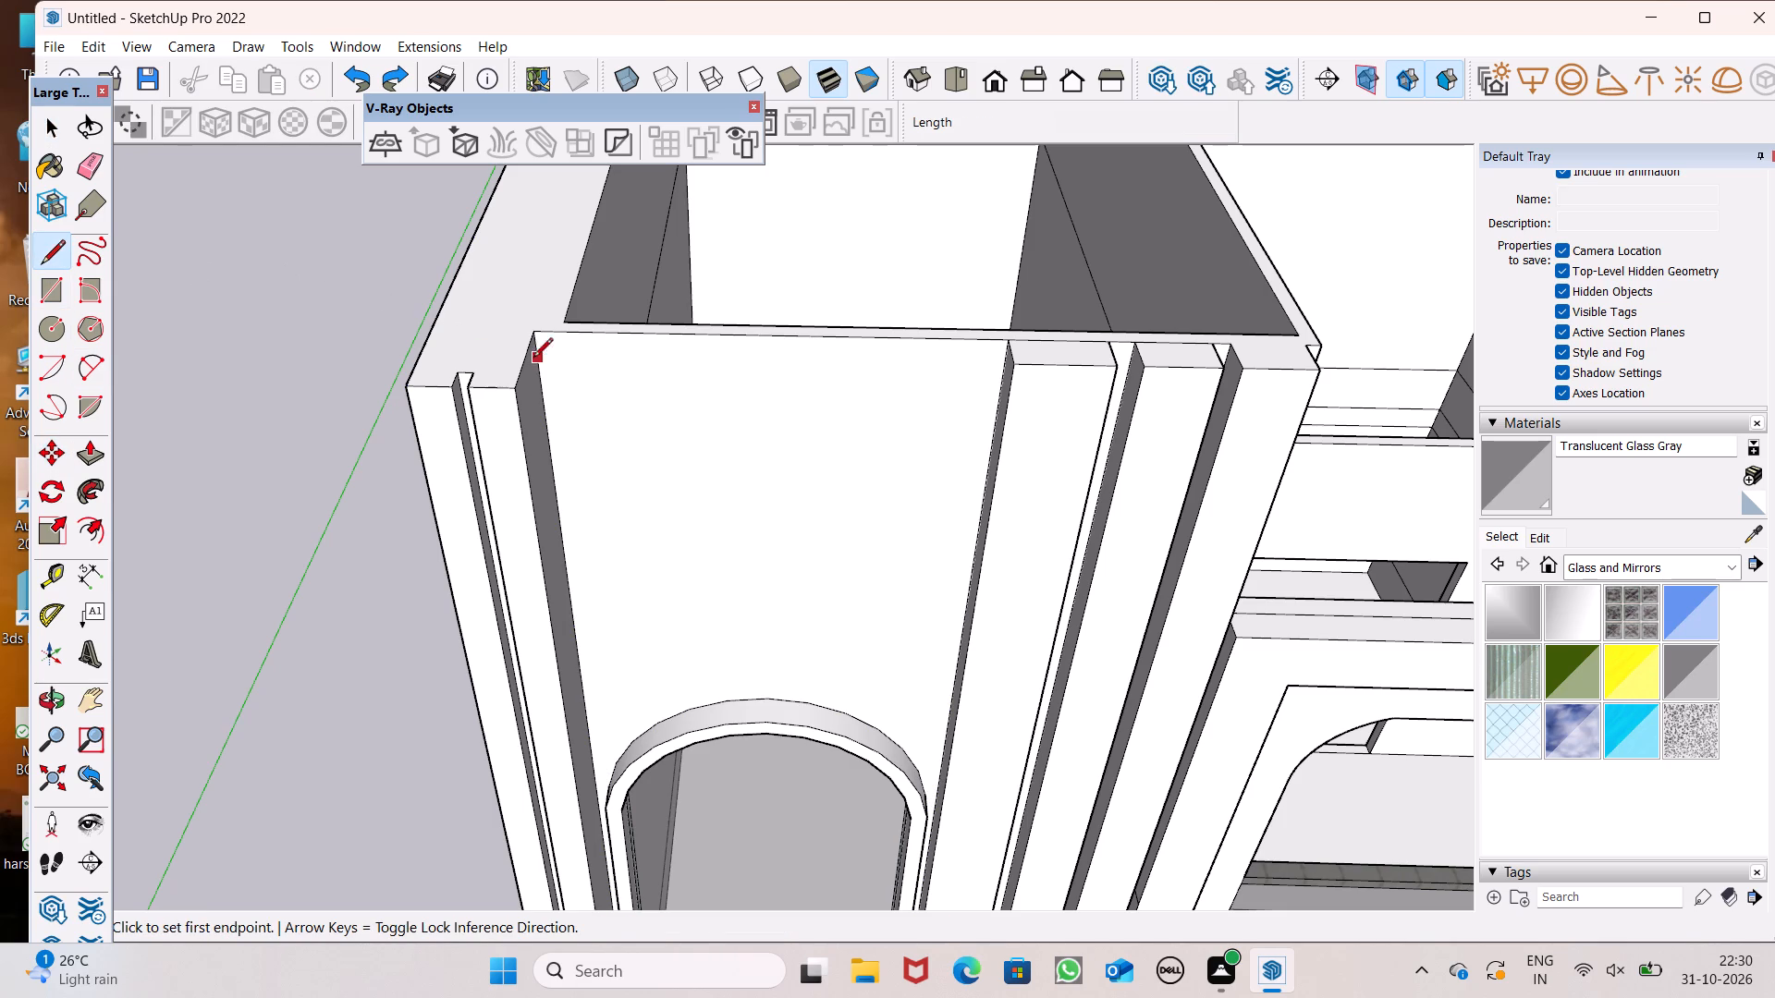
pyautogui.click(564, 337)
pyautogui.scroll(-5, 576, 387)
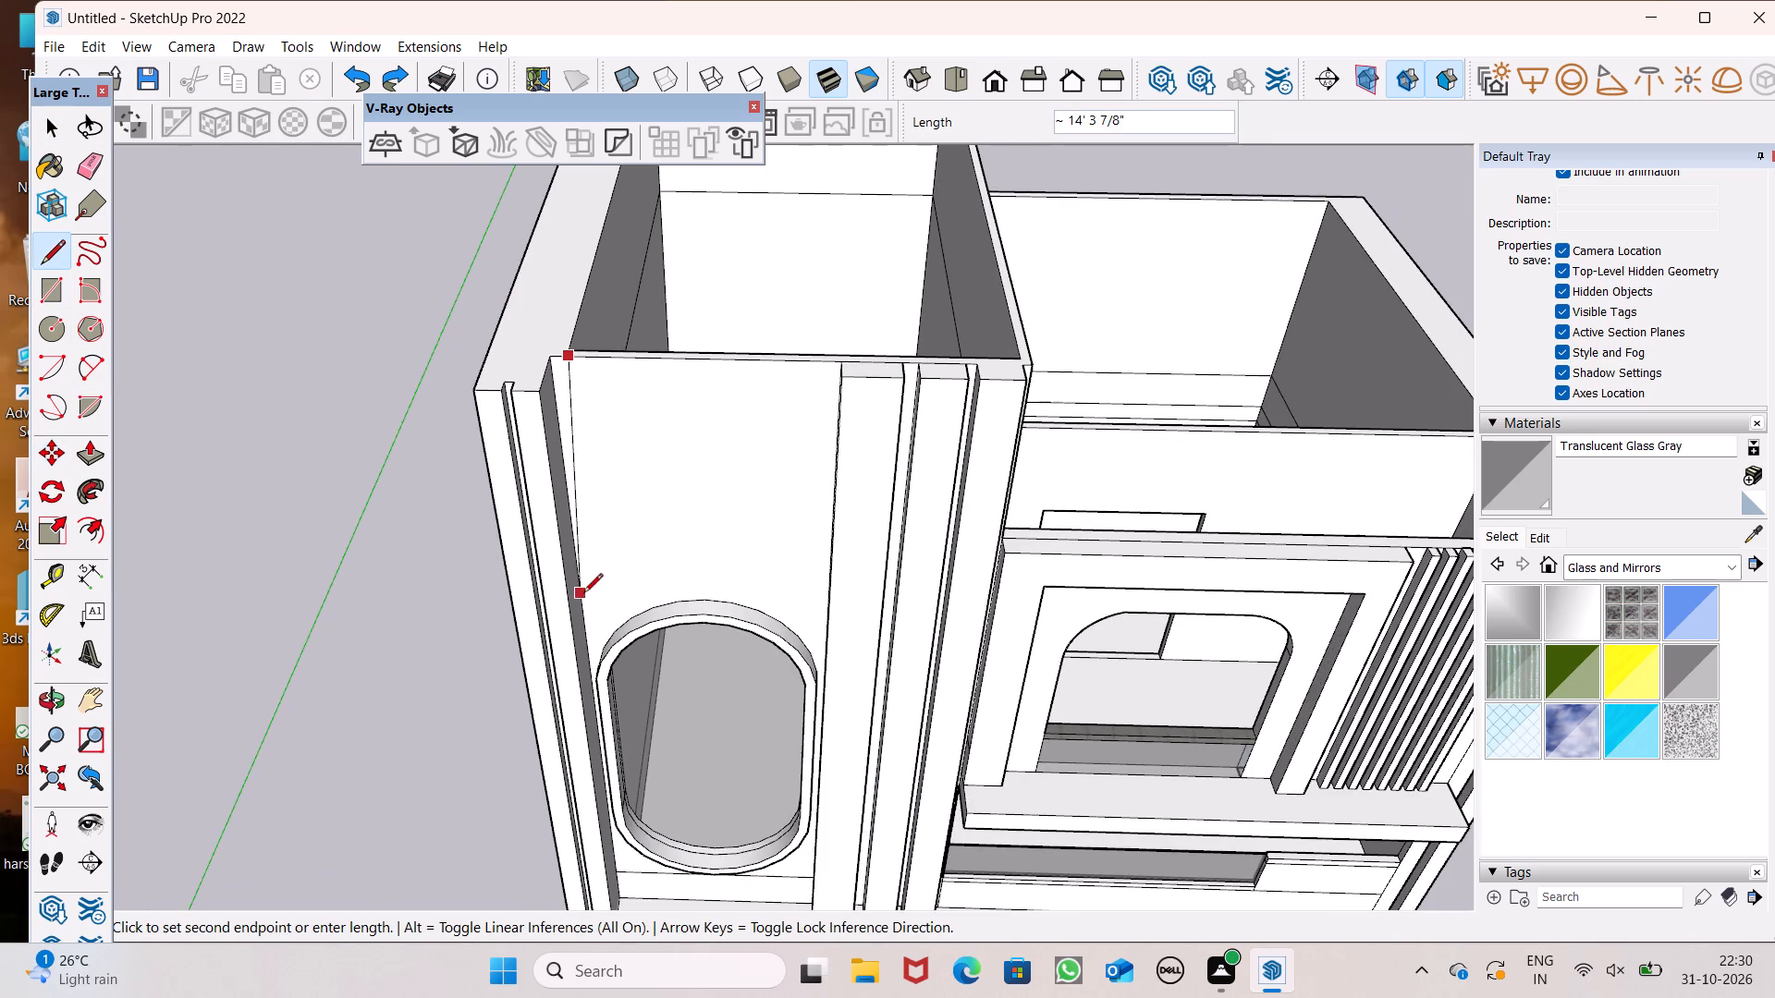
pyautogui.scroll(6, 587, 621)
pyautogui.moveTo(610, 656); pyautogui.dragTo(746, 592, button='middle')
pyautogui.scroll(1, 746, 592)
pyautogui.scroll(5, 653, 667)
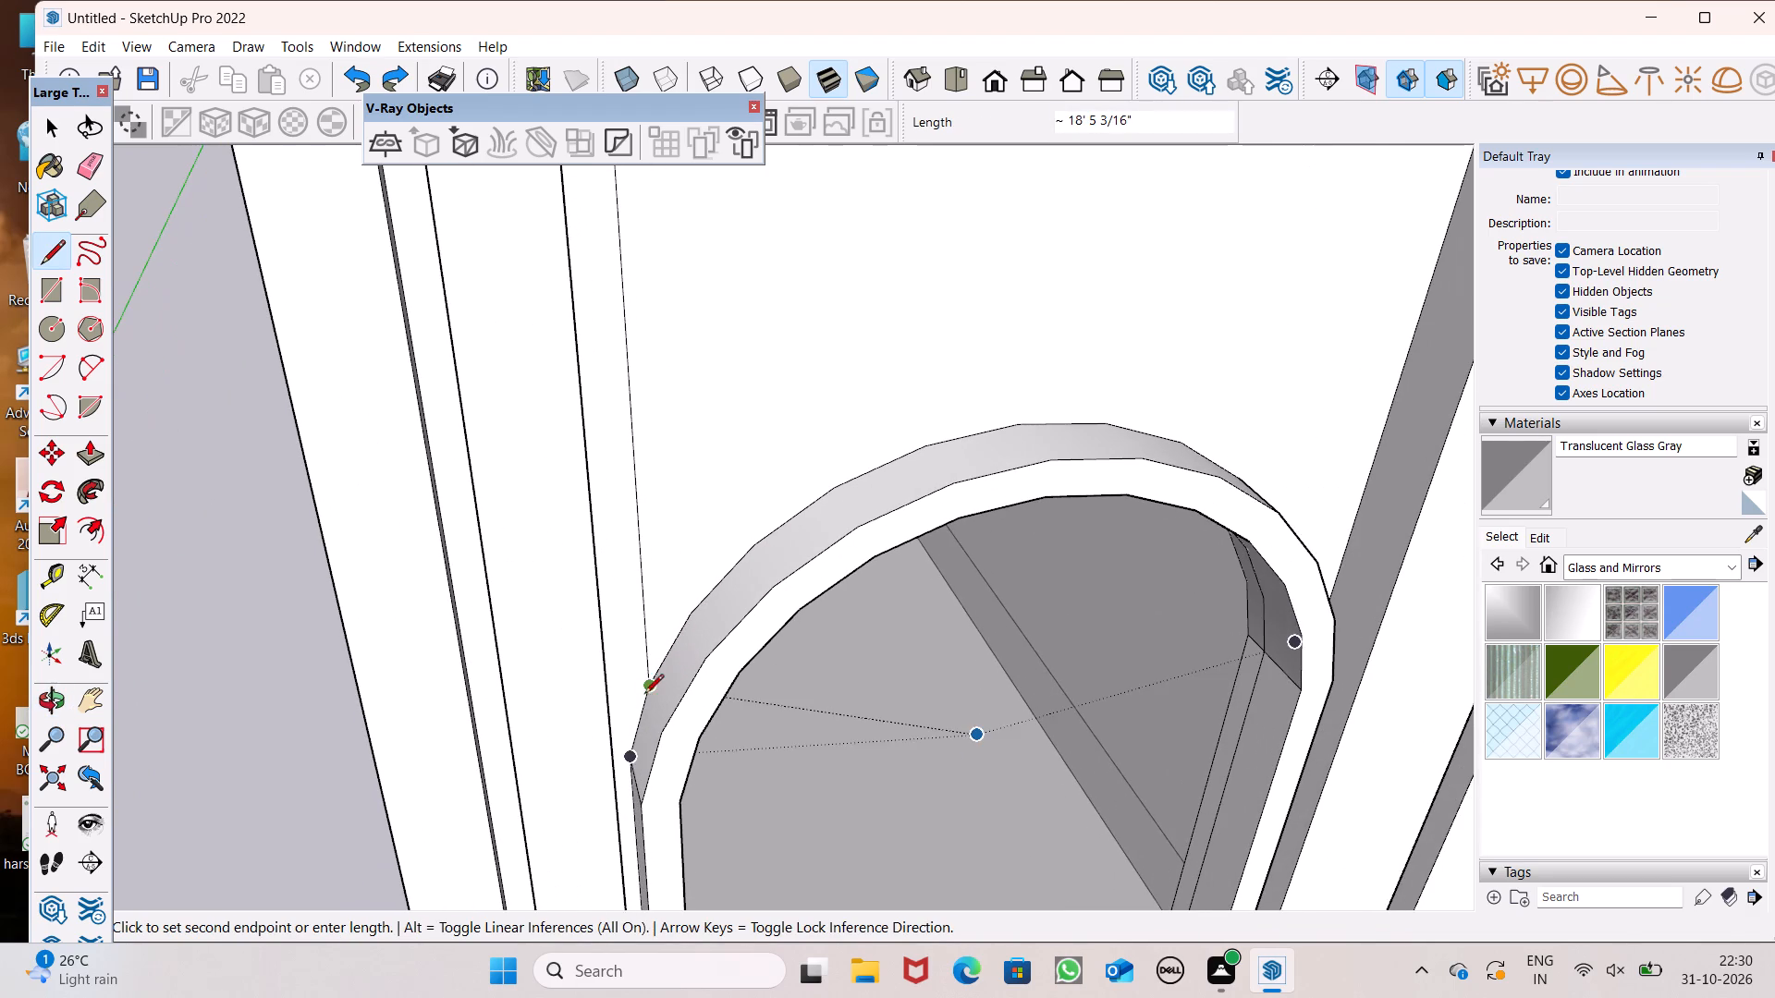
pyautogui.moveTo(640, 705); pyautogui.dragTo(642, 692)
pyautogui.scroll(-6, 659, 595)
pyautogui.moveTo(652, 614); pyautogui.dragTo(545, 625, button='middle')
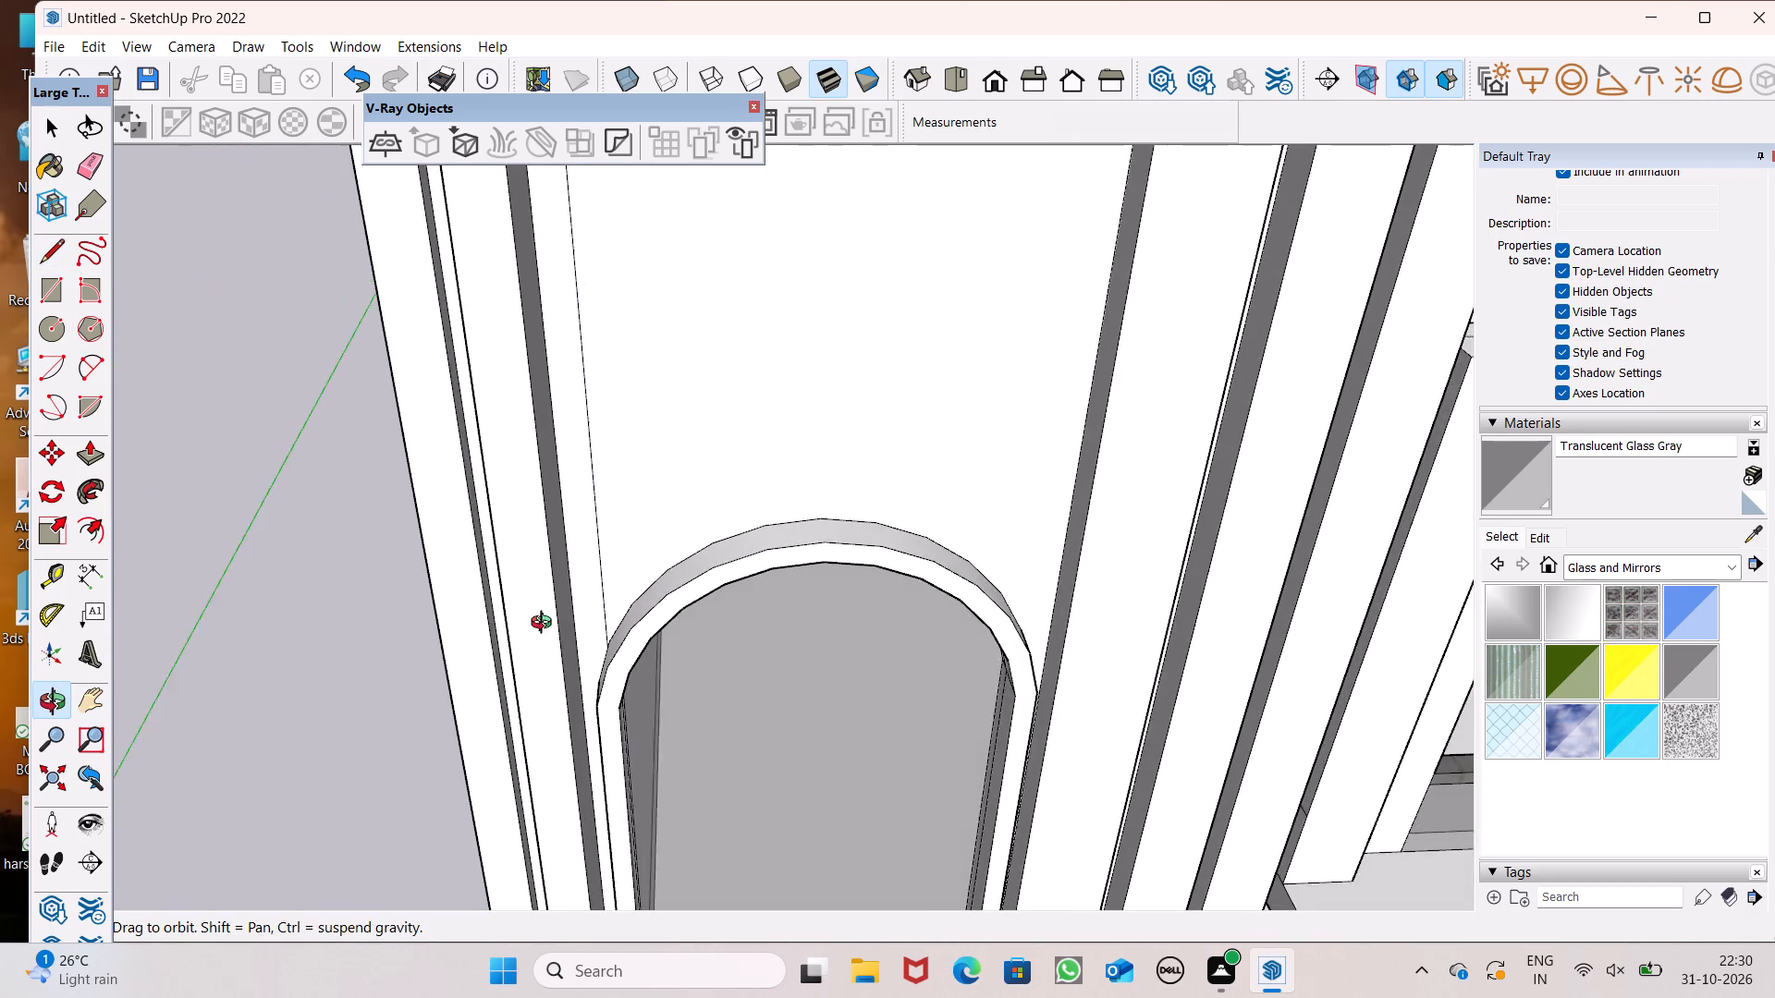
pyautogui.moveTo(545, 625); pyautogui.dragTo(544, 625, button='middle')
pyautogui.press('space')
# Copy the vertical line across the wall above the capsule window at about 9 11/16" spacing, repeated 15 times.
pyautogui.scroll(-6, 568, 658)
pyautogui.scroll(1, 604, 374)
pyautogui.scroll(-3, 638, 288)
pyautogui.moveTo(642, 350); pyautogui.dragTo(626, 363, button='middle')
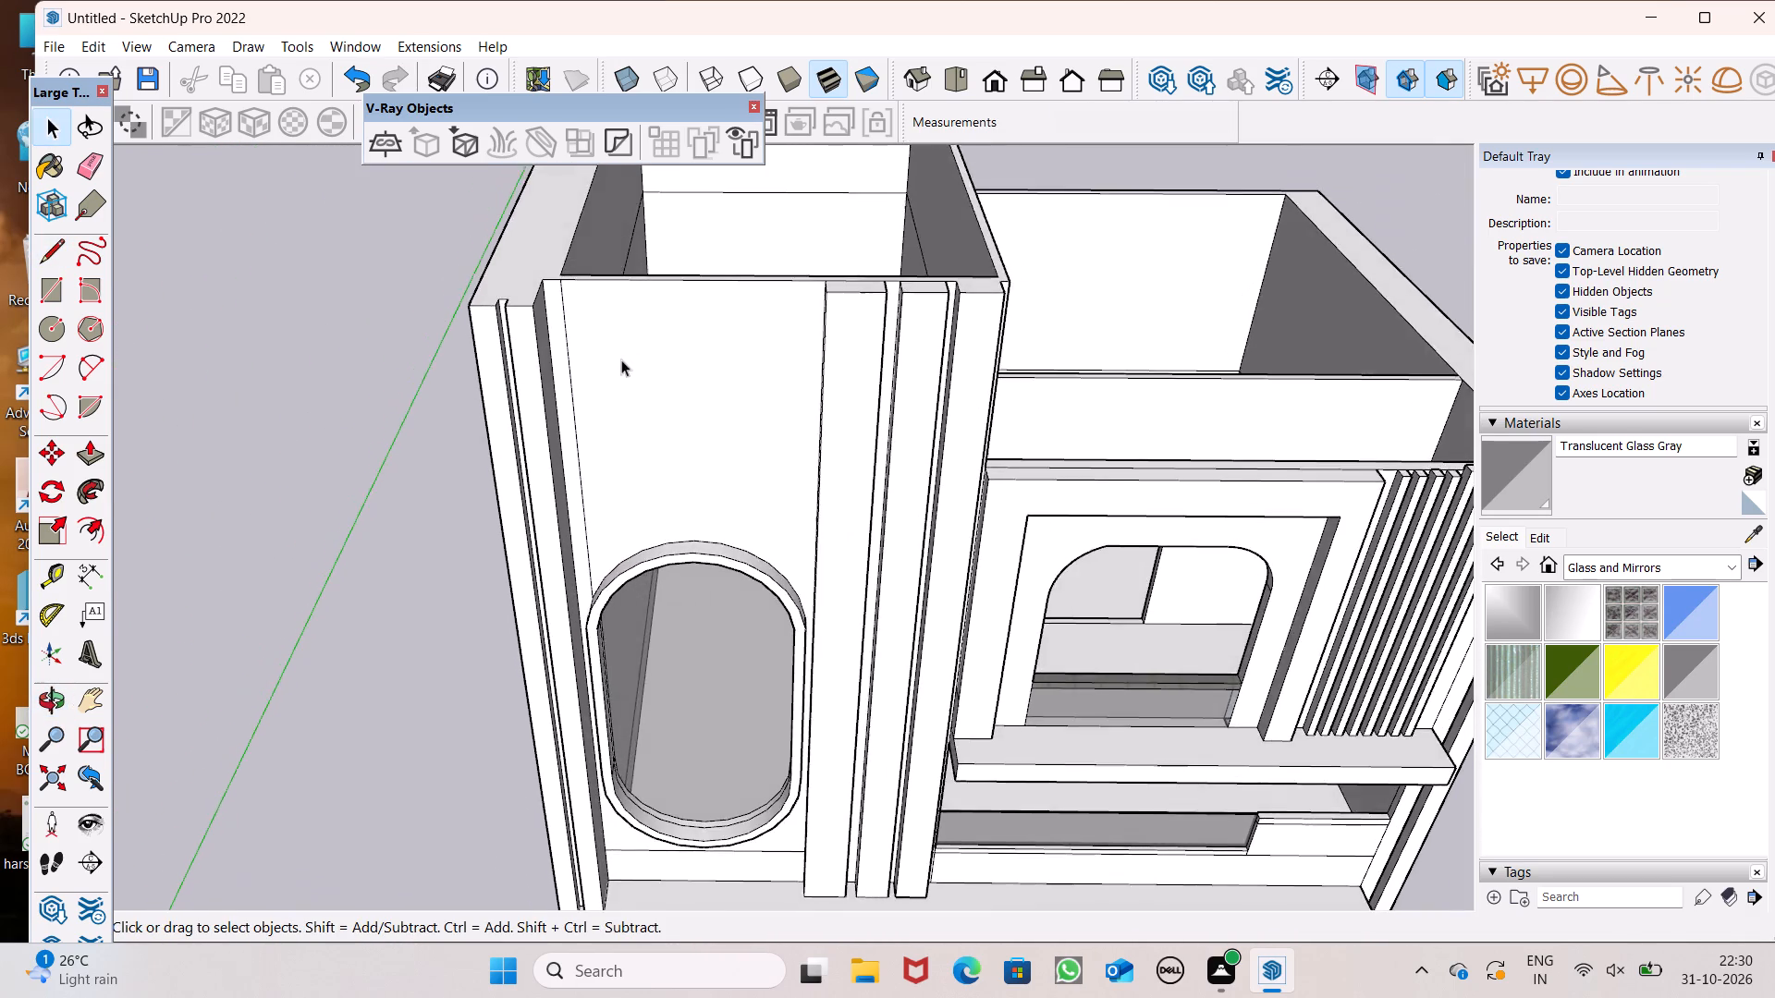
pyautogui.scroll(13, 584, 309)
pyautogui.click(539, 277)
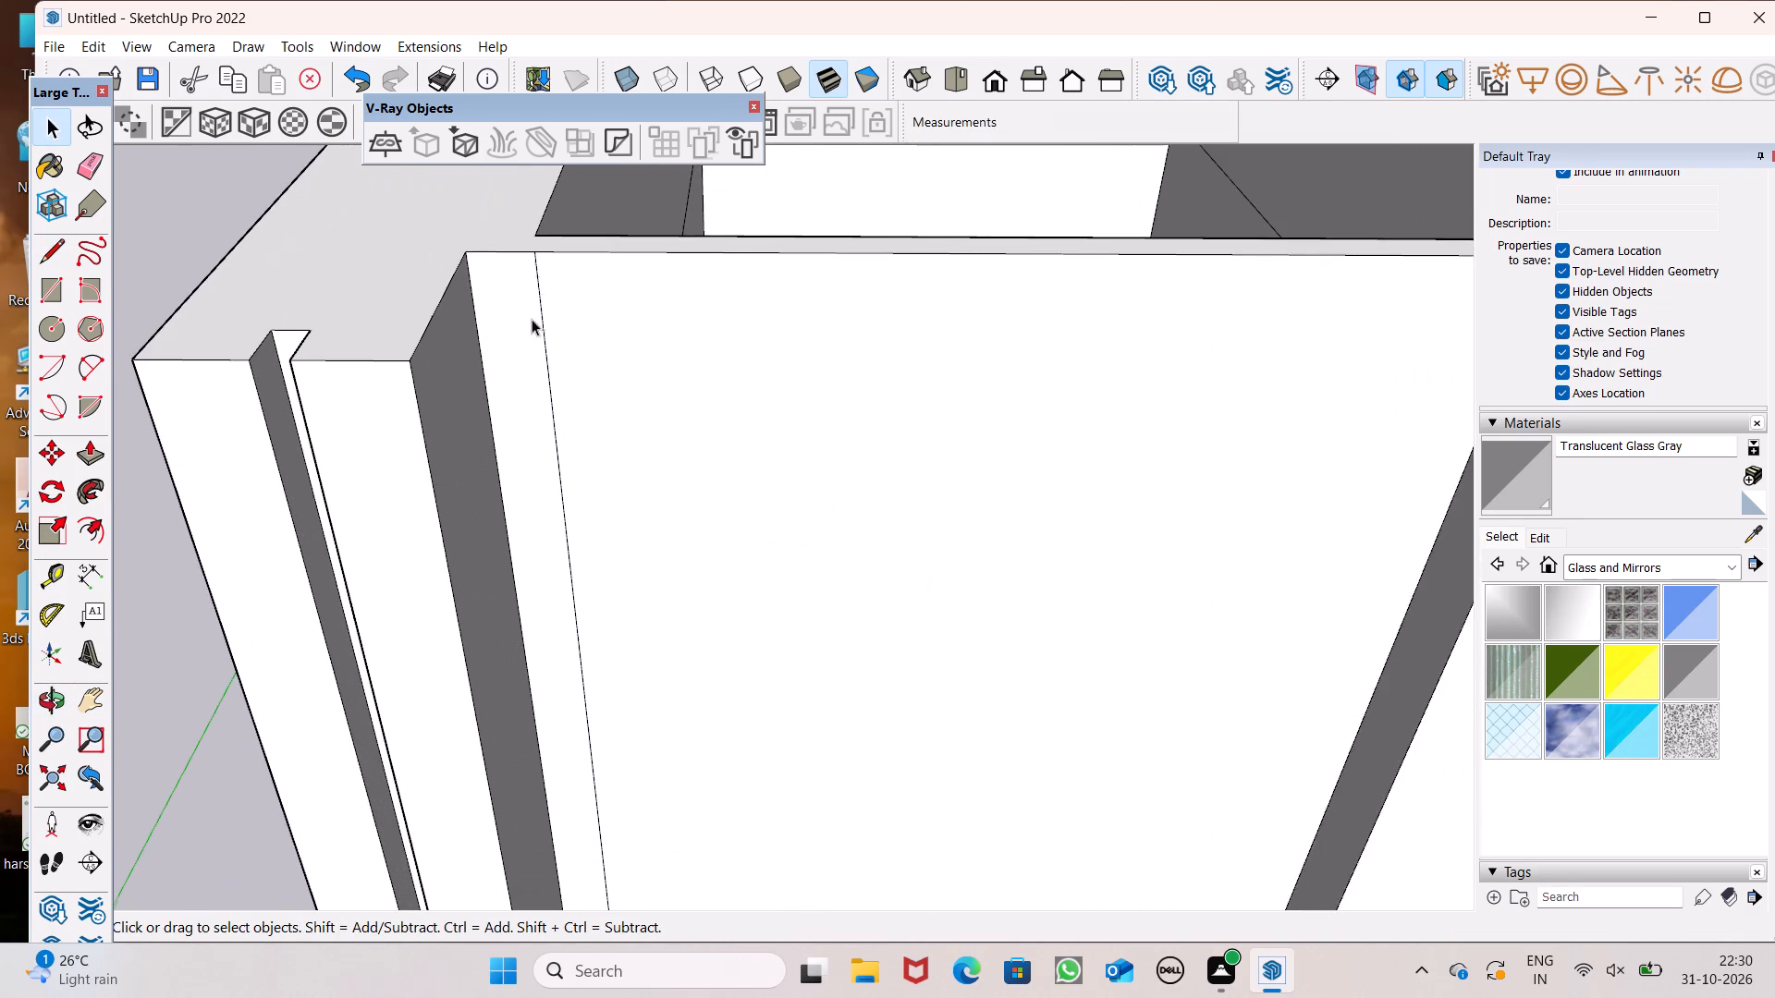
pyautogui.scroll(-11, 527, 333)
pyautogui.press('m')
pyautogui.press('Return')
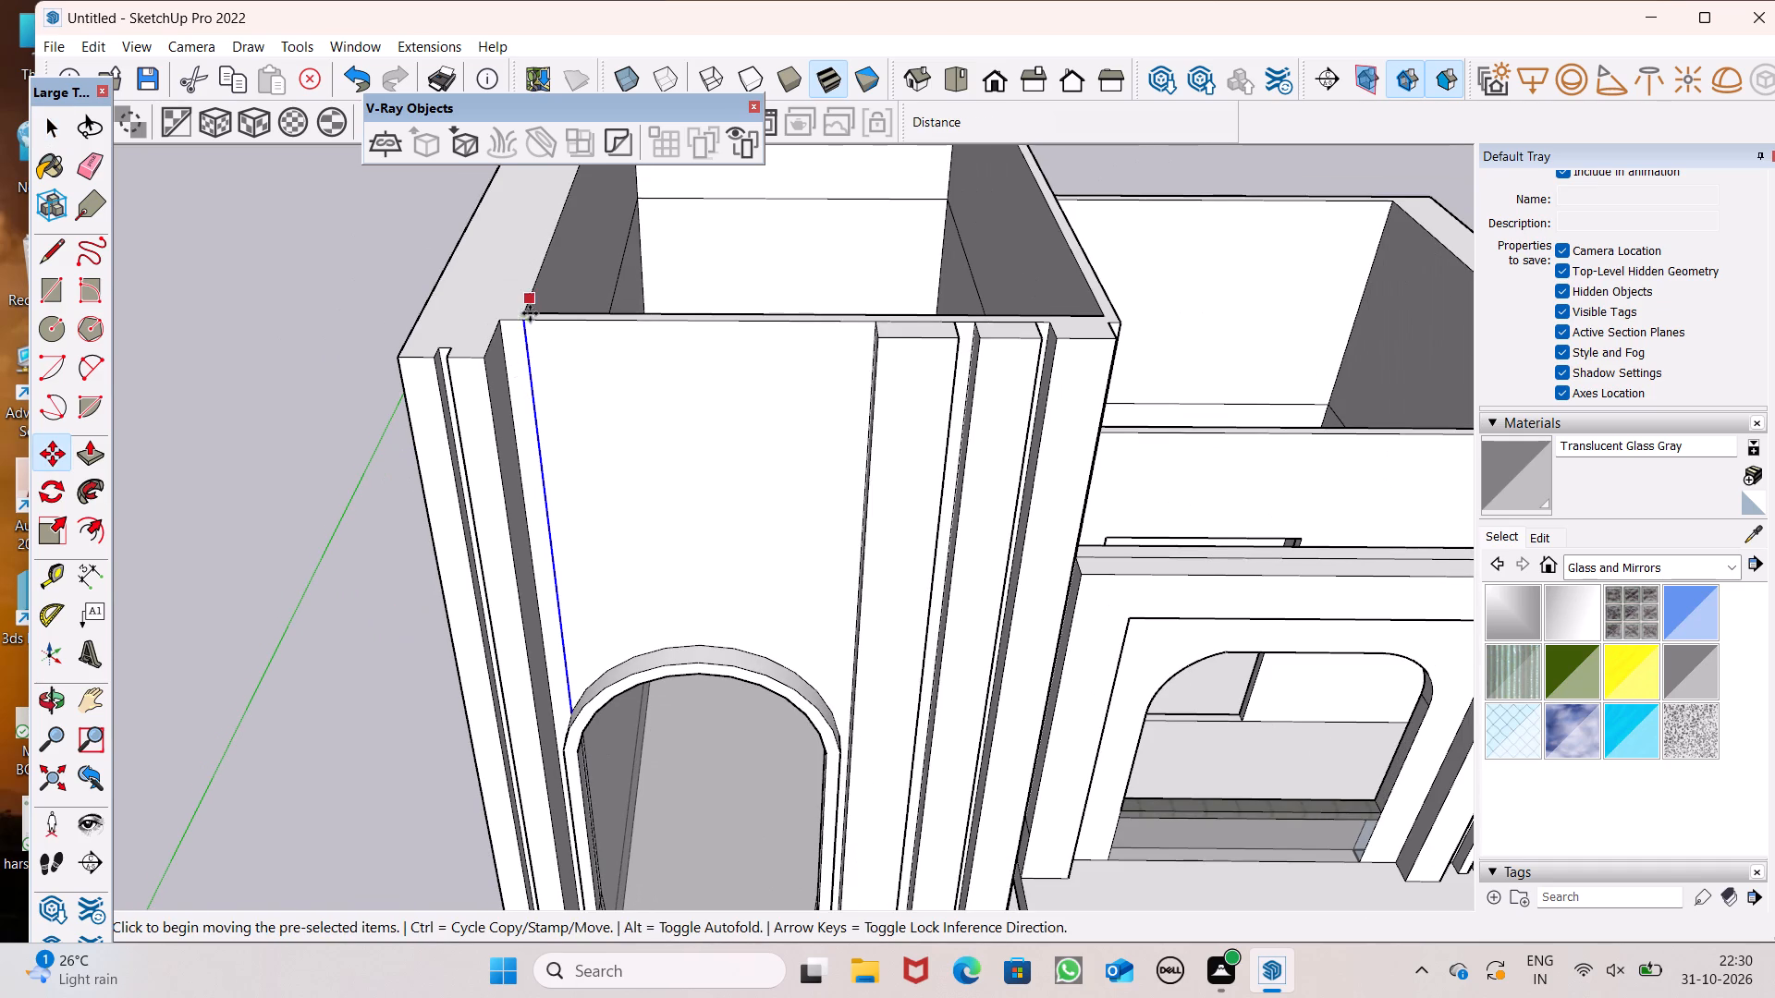
pyautogui.moveTo(529, 321); pyautogui.dragTo(547, 322)
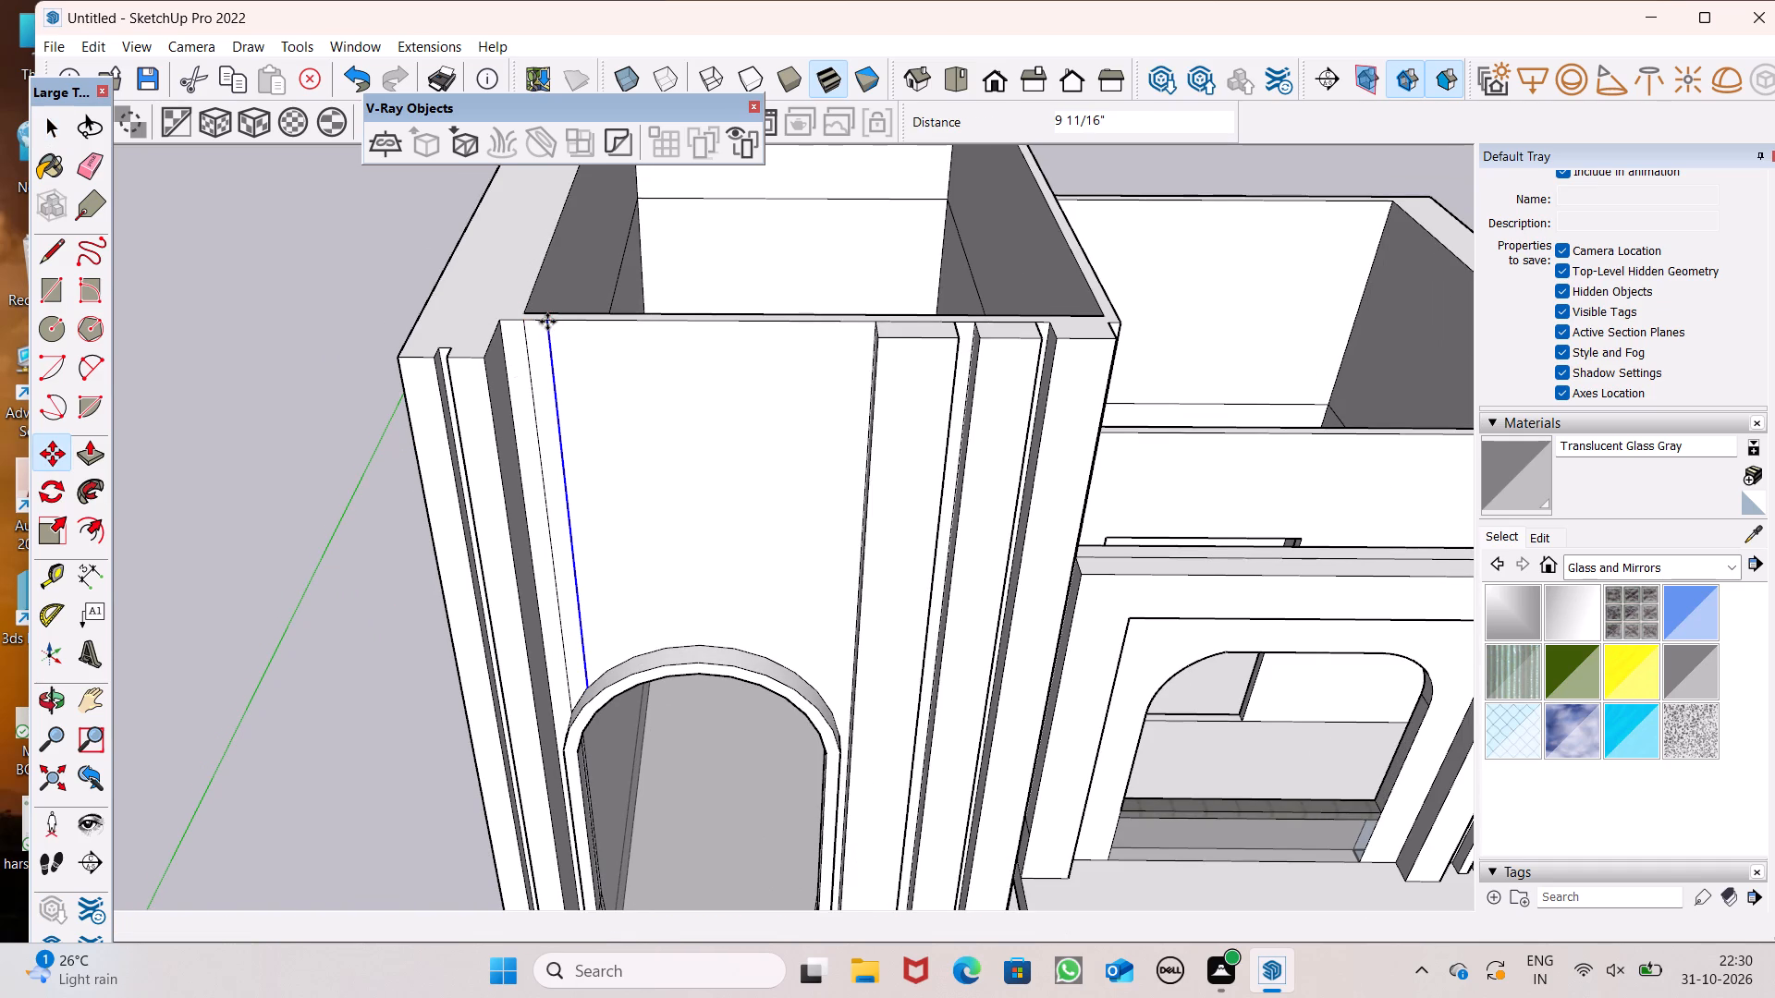
pyautogui.hotkey('shift', '*')
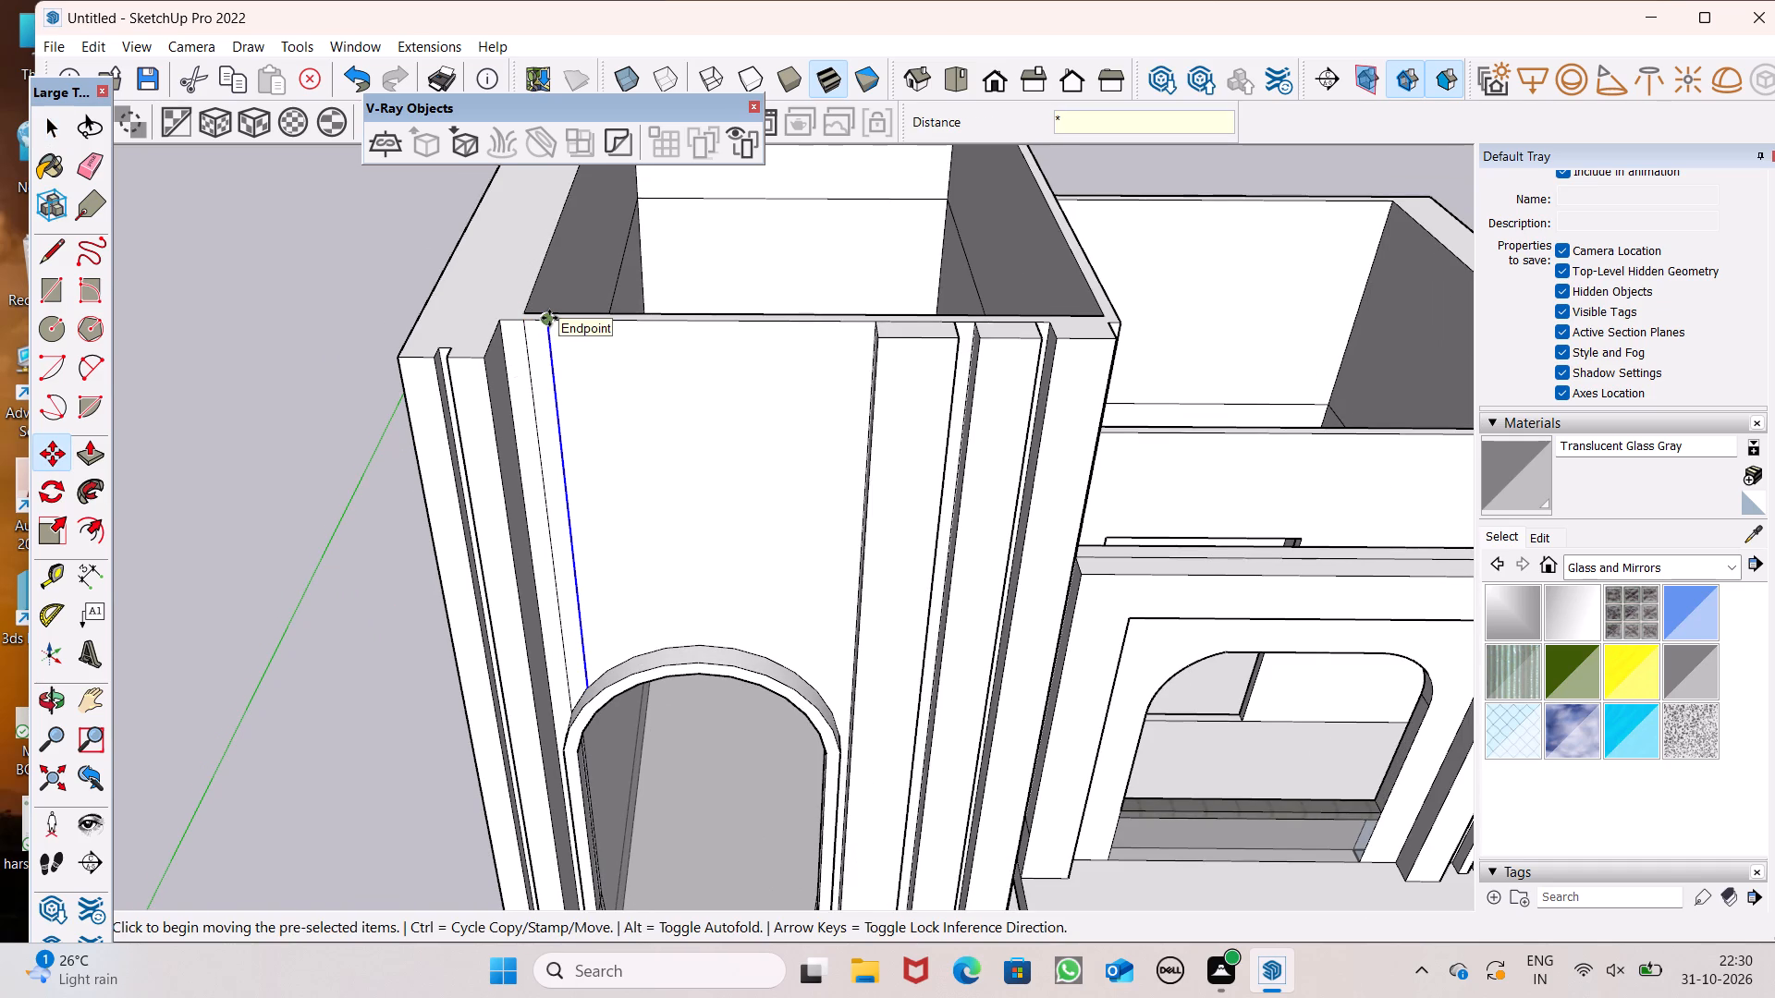
pyautogui.write('15')
pyautogui.press('Return')
pyautogui.press('space')
# Erase the overhanging line ends inside the capsule window opening, from the outer groove side to past the middle.
pyautogui.scroll(-1, 690, 355)
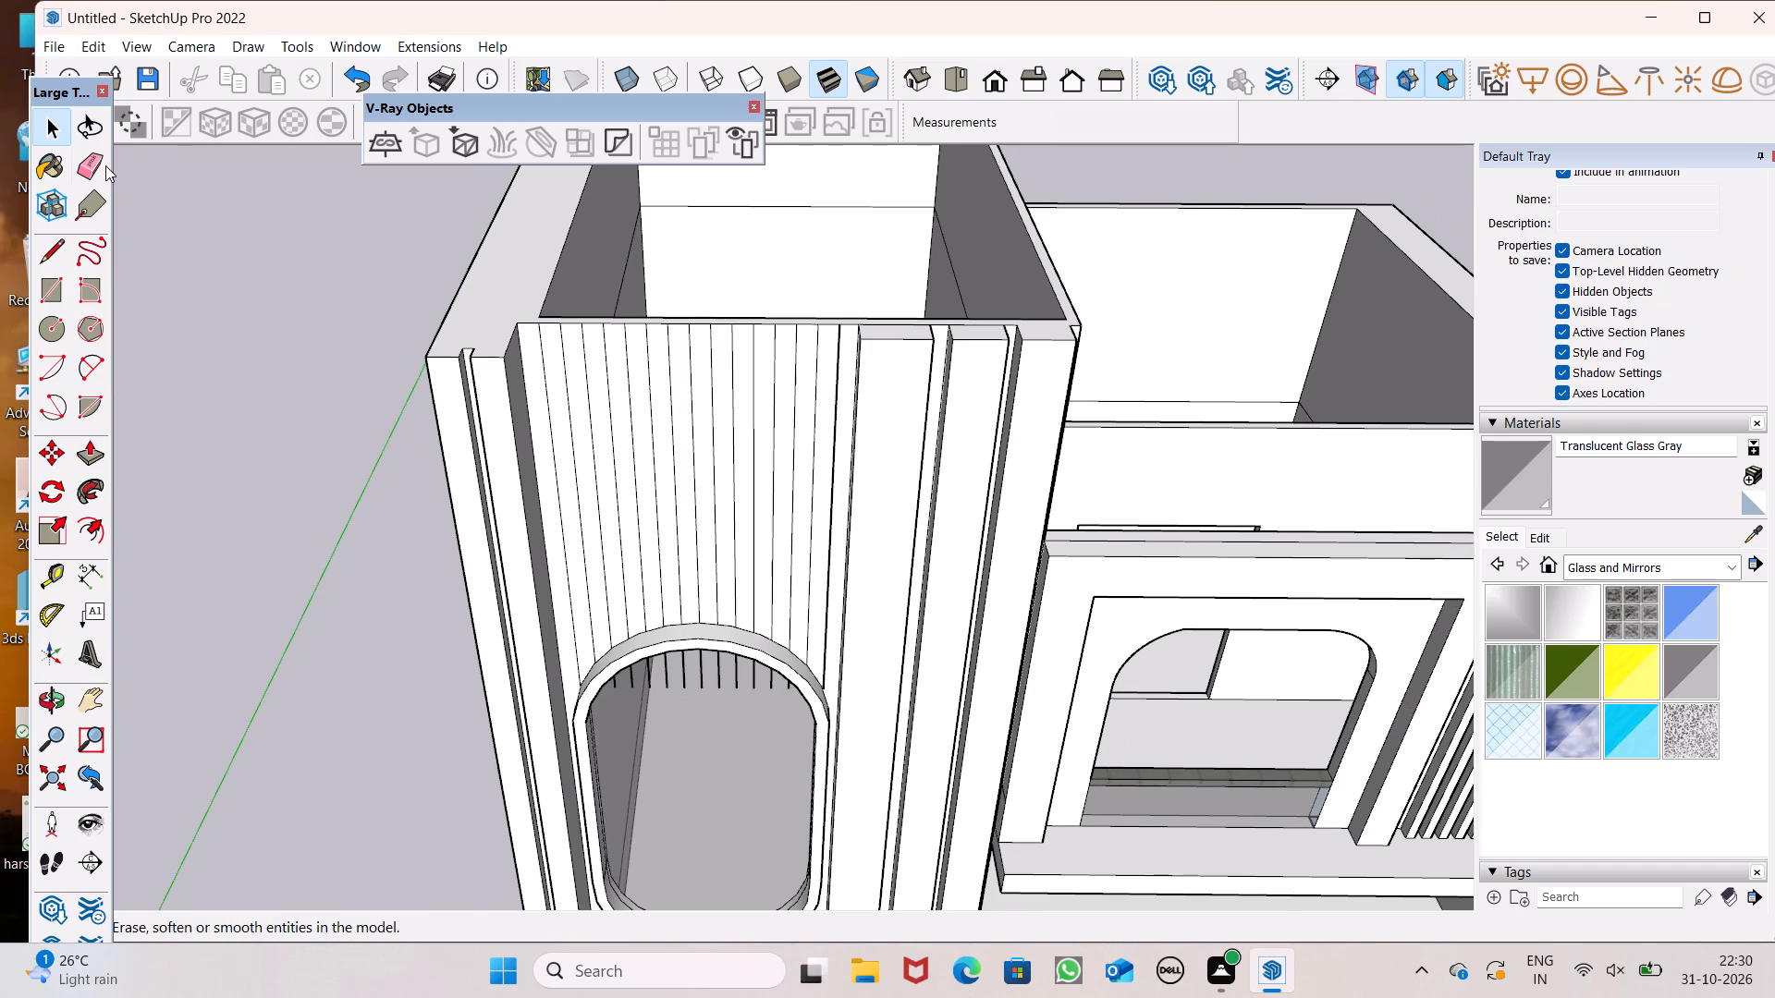
pyautogui.click(105, 165)
pyautogui.scroll(-2, 535, 309)
pyautogui.moveTo(600, 538); pyautogui.dragTo(665, 343, button='middle')
pyautogui.scroll(5, 618, 663)
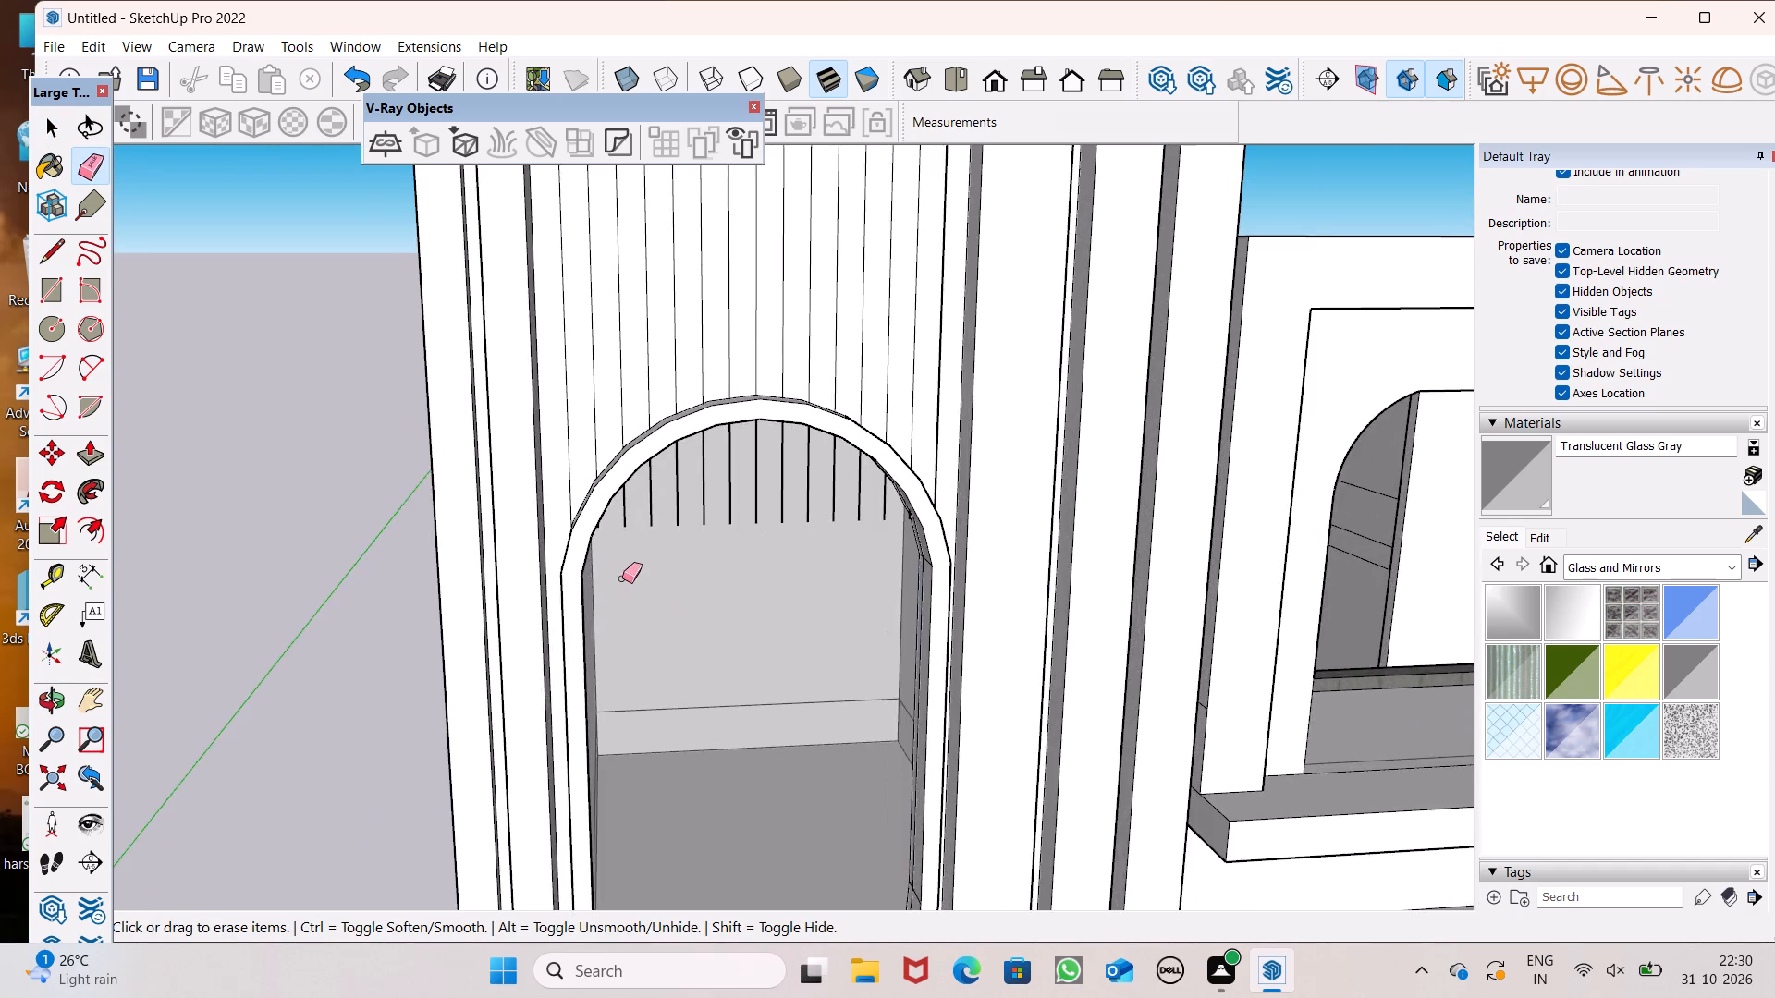
pyautogui.scroll(6, 625, 567)
pyautogui.moveTo(639, 515); pyautogui.dragTo(587, 495, button='middle')
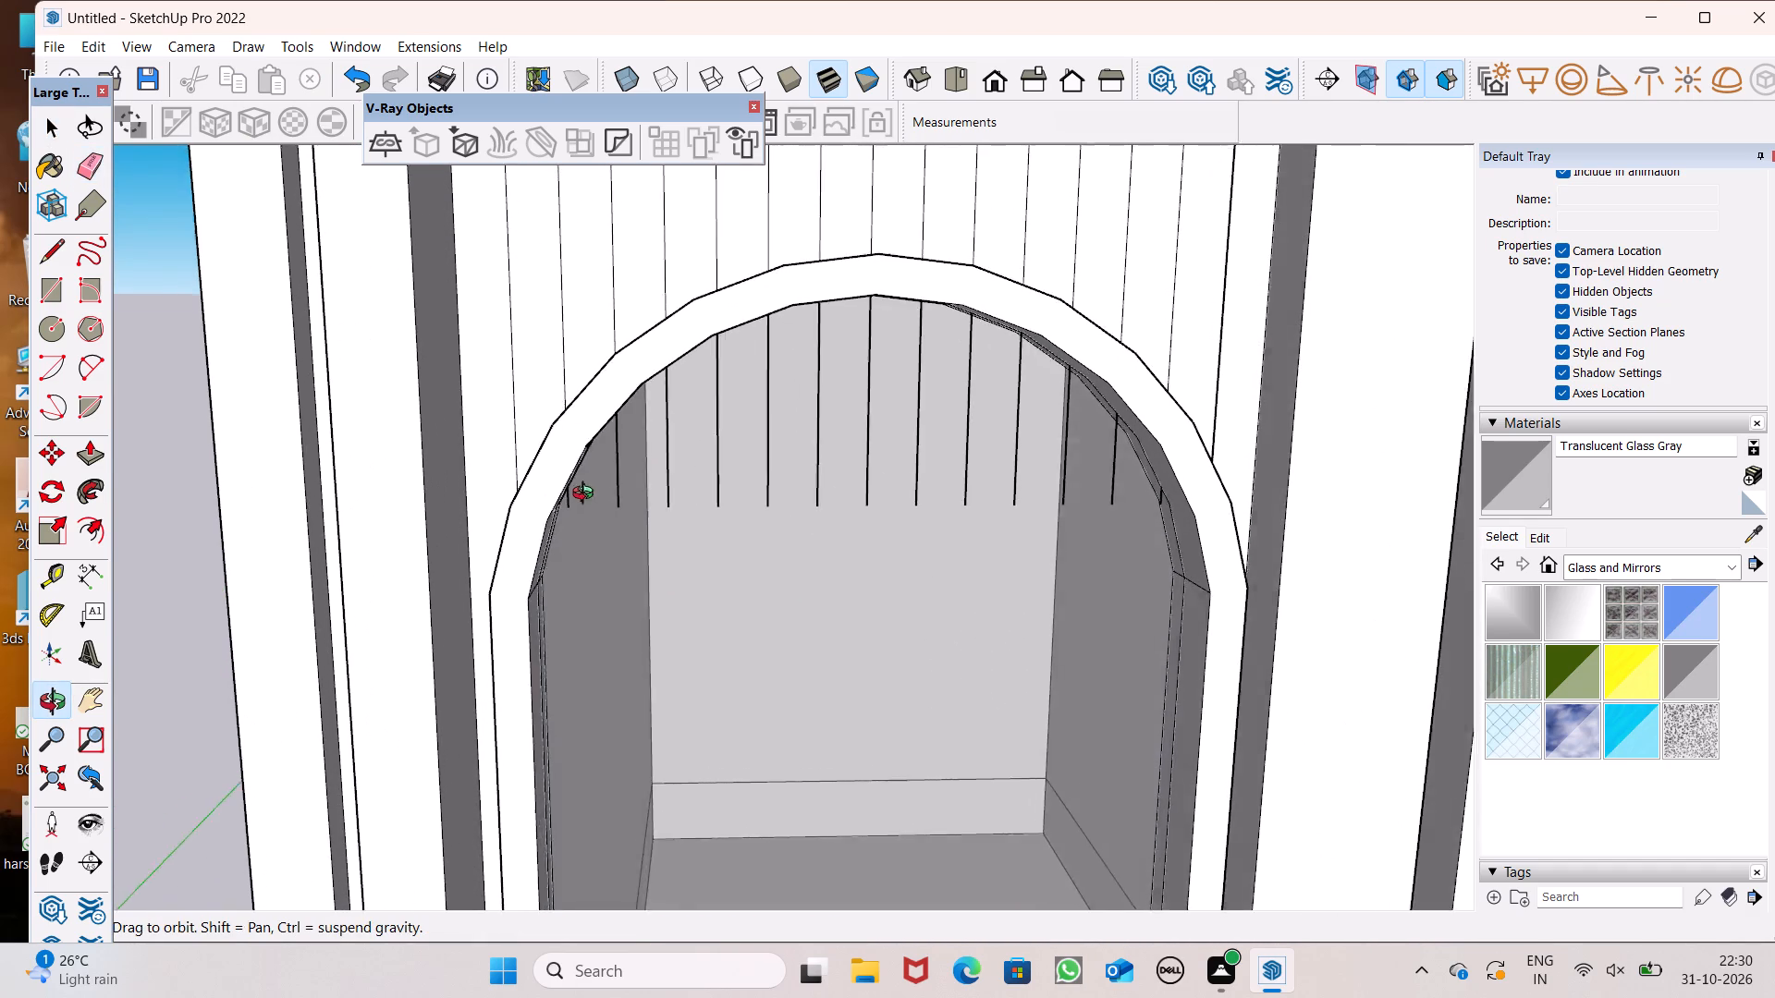
pyautogui.moveTo(587, 495); pyautogui.dragTo(562, 490, button='middle')
pyautogui.scroll(5, 568, 491)
pyautogui.click(570, 510)
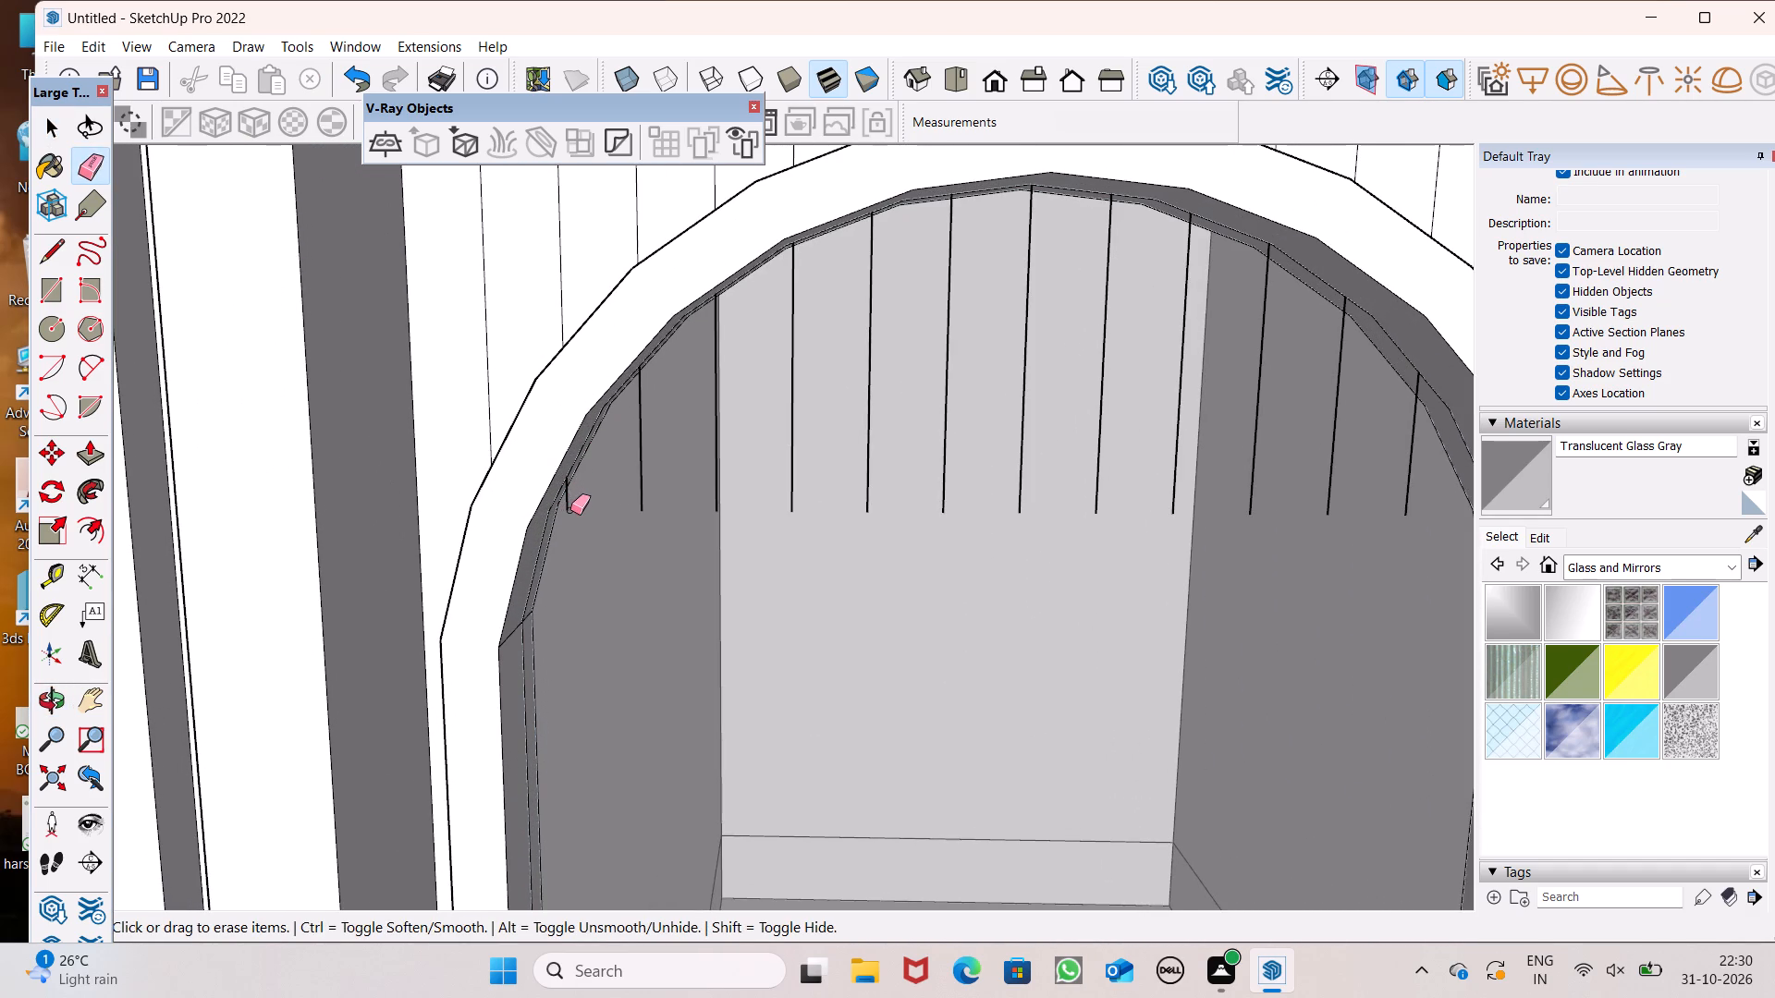
pyautogui.moveTo(646, 501); pyautogui.dragTo(1224, 463)
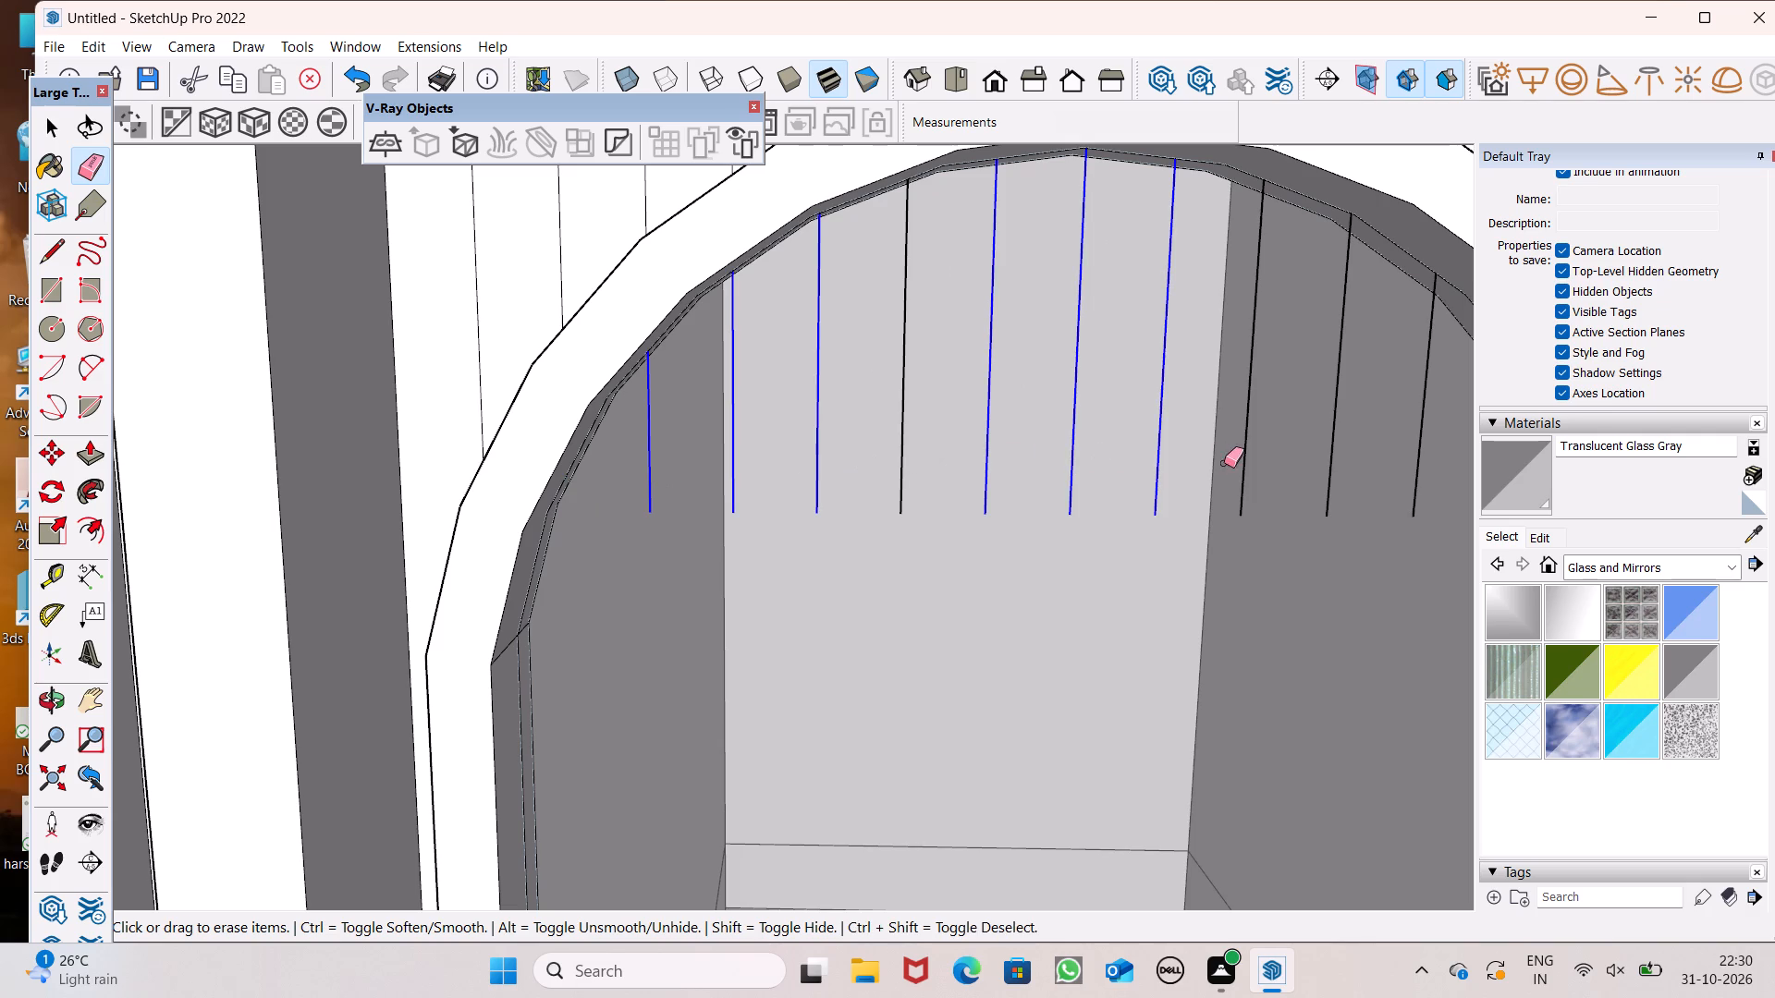
pyautogui.moveTo(1224, 463); pyautogui.dragTo(899, 491)
# Erase the remaining overhanging line ends along the other side of the capsule window's arch.
pyautogui.scroll(-5, 758, 471)
pyautogui.moveTo(753, 499); pyautogui.dragTo(958, 435, button='middle')
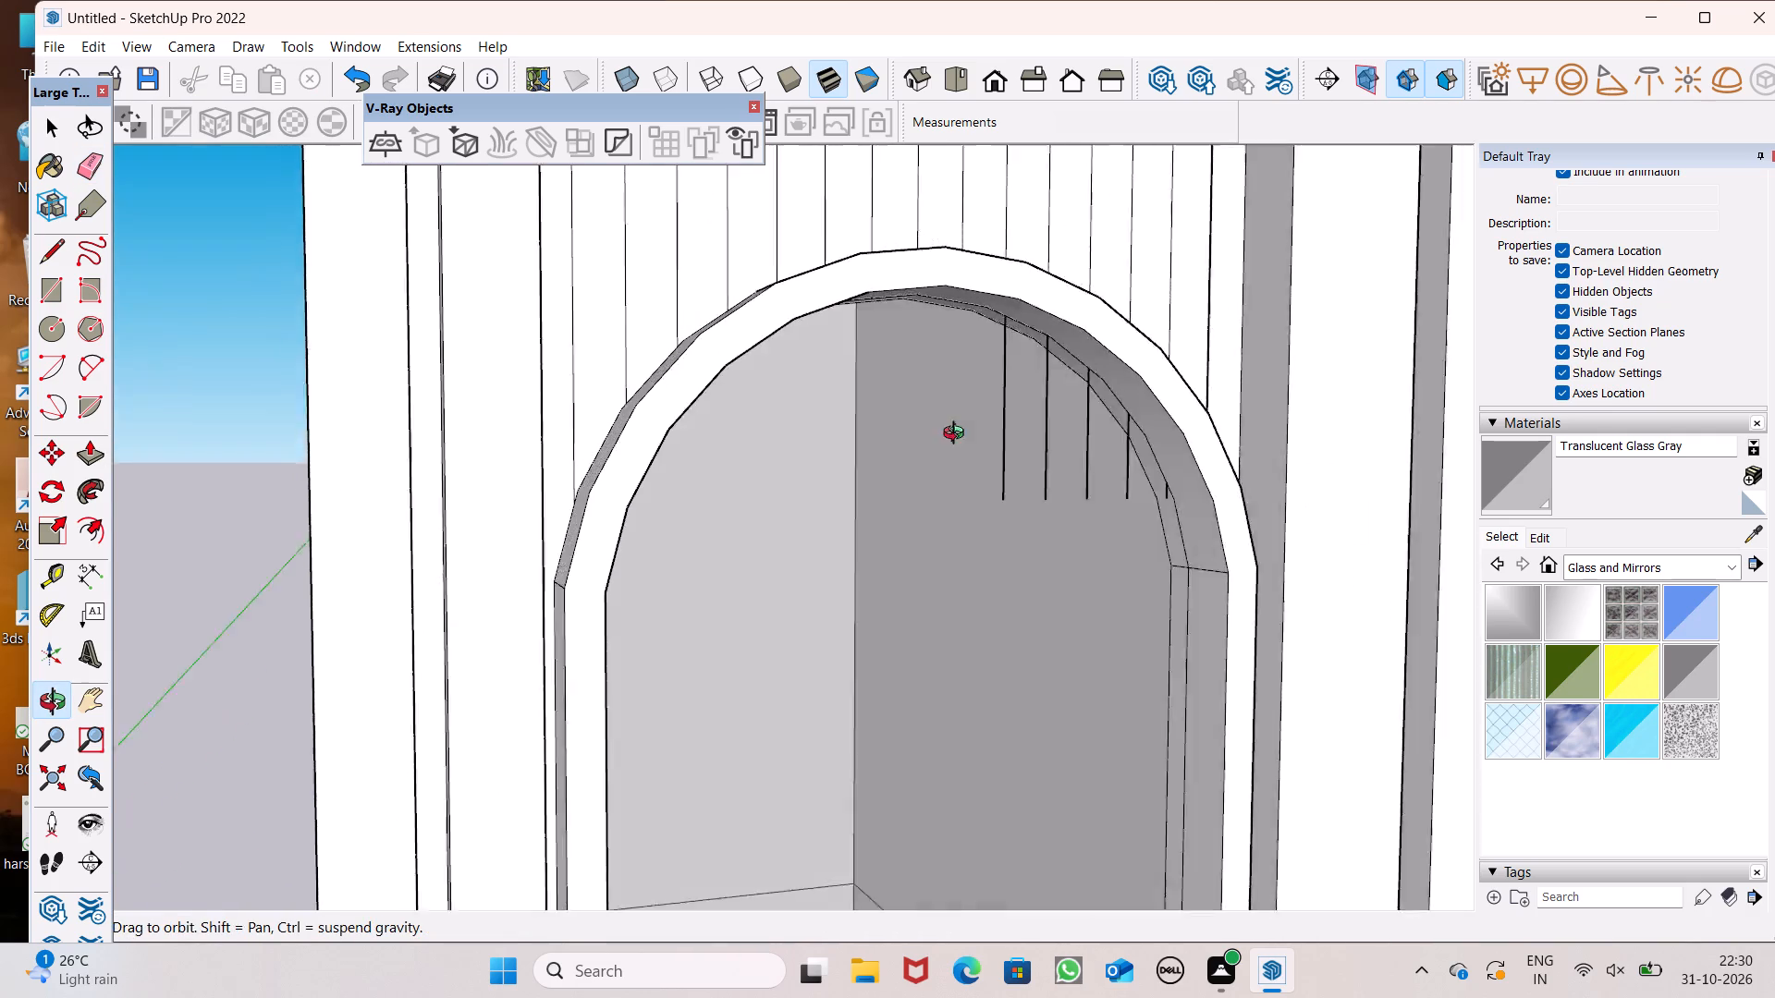
pyautogui.moveTo(958, 435); pyautogui.dragTo(1006, 431, button='middle')
pyautogui.moveTo(963, 431); pyautogui.dragTo(1071, 493)
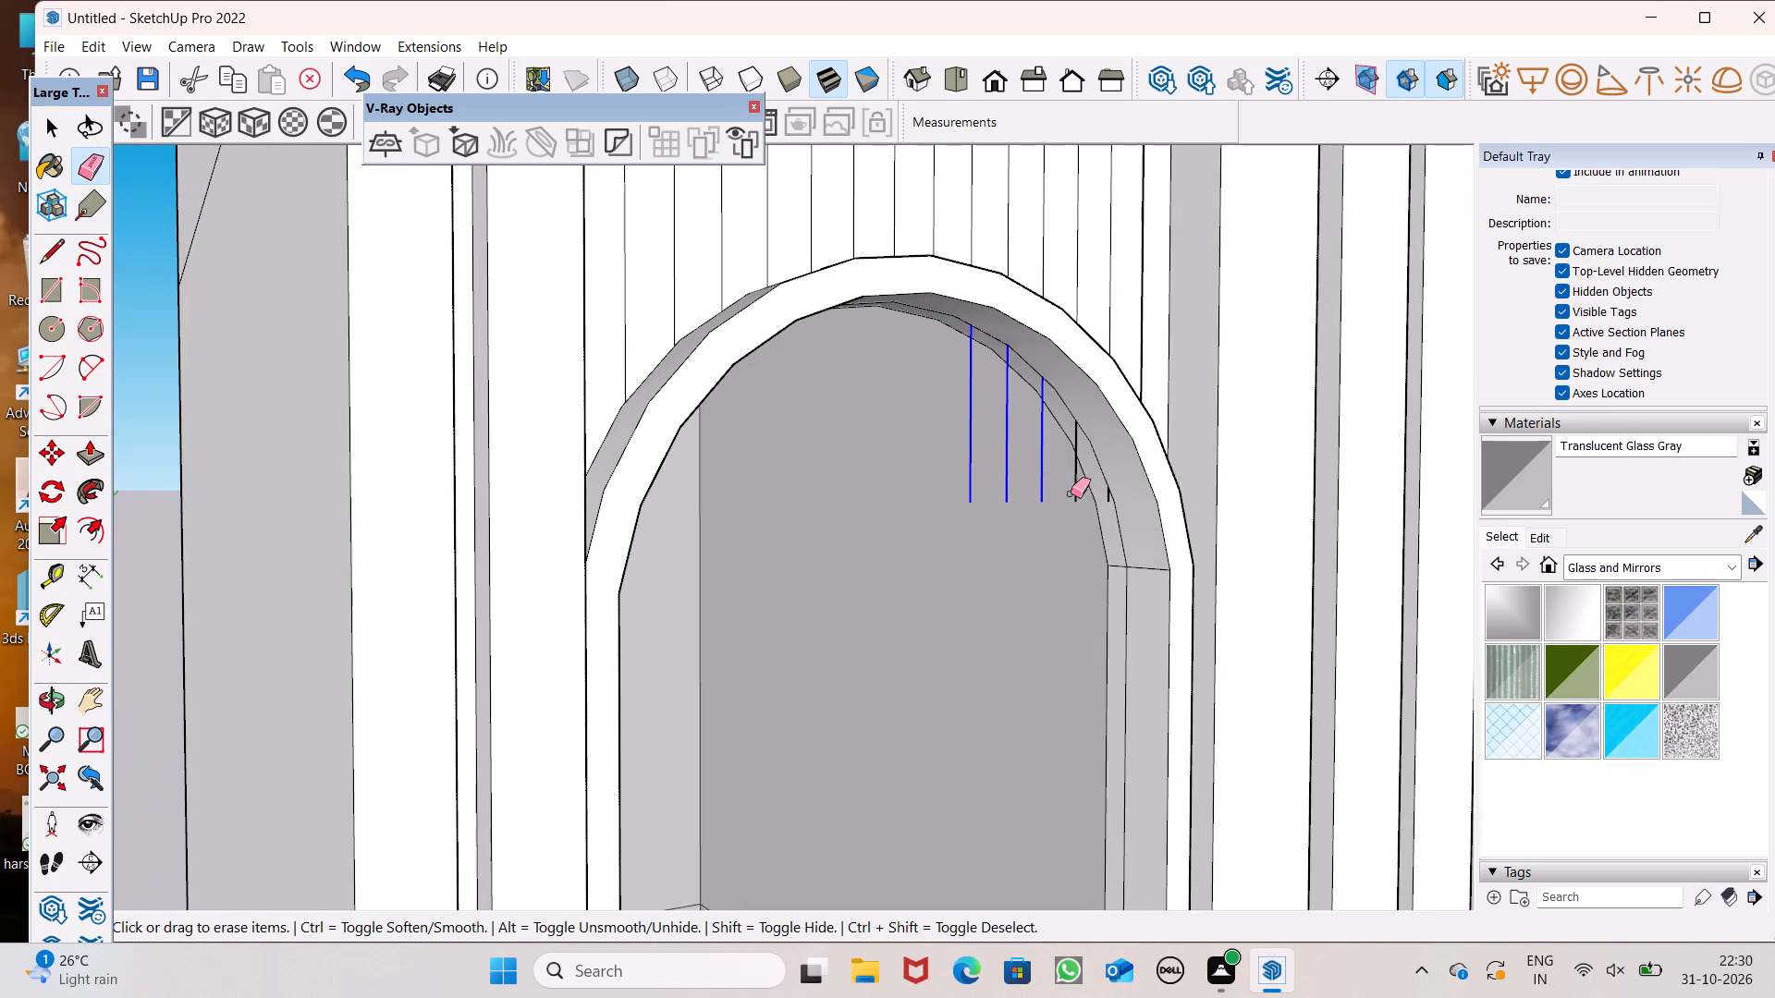
pyautogui.moveTo(1071, 493); pyautogui.dragTo(1076, 496)
pyautogui.scroll(6, 1107, 508)
pyautogui.click(1112, 497)
pyautogui.scroll(-8, 1035, 555)
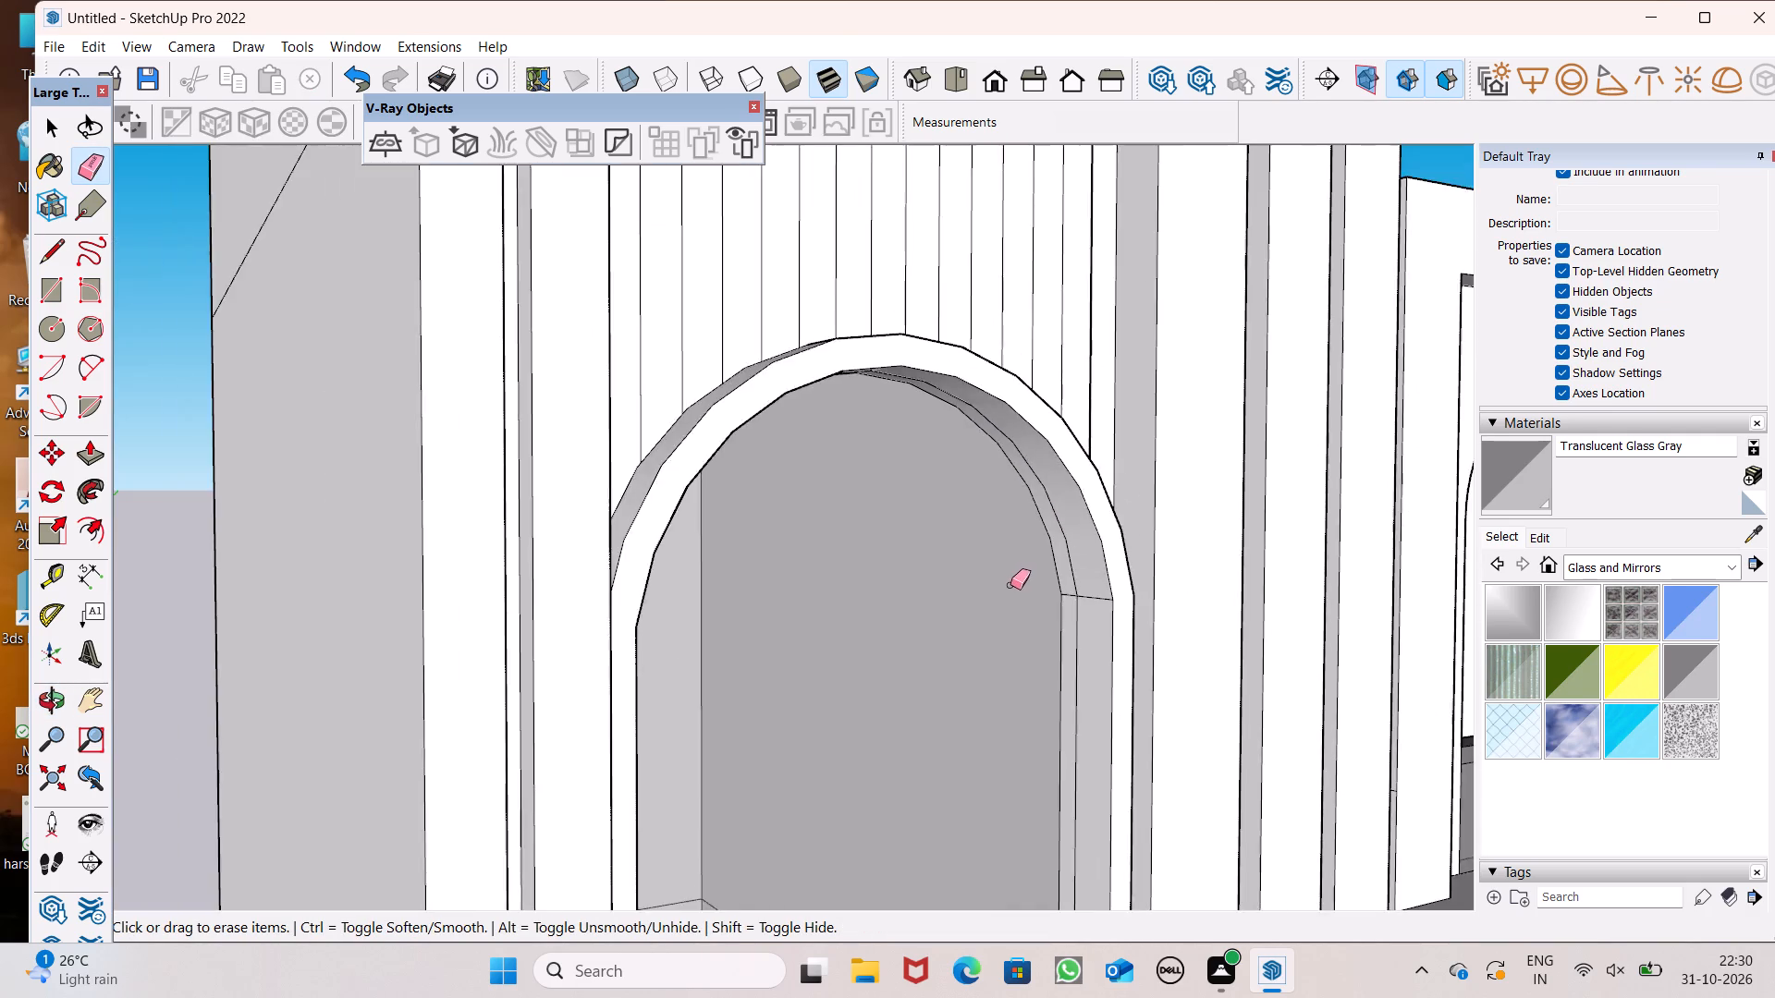
# Draw a short line extending the last strip line down to the capsule frame's outer arch.
pyautogui.scroll(-5, 1028, 458)
pyautogui.moveTo(1017, 458); pyautogui.dragTo(724, 633, button='middle')
pyautogui.scroll(8, 905, 609)
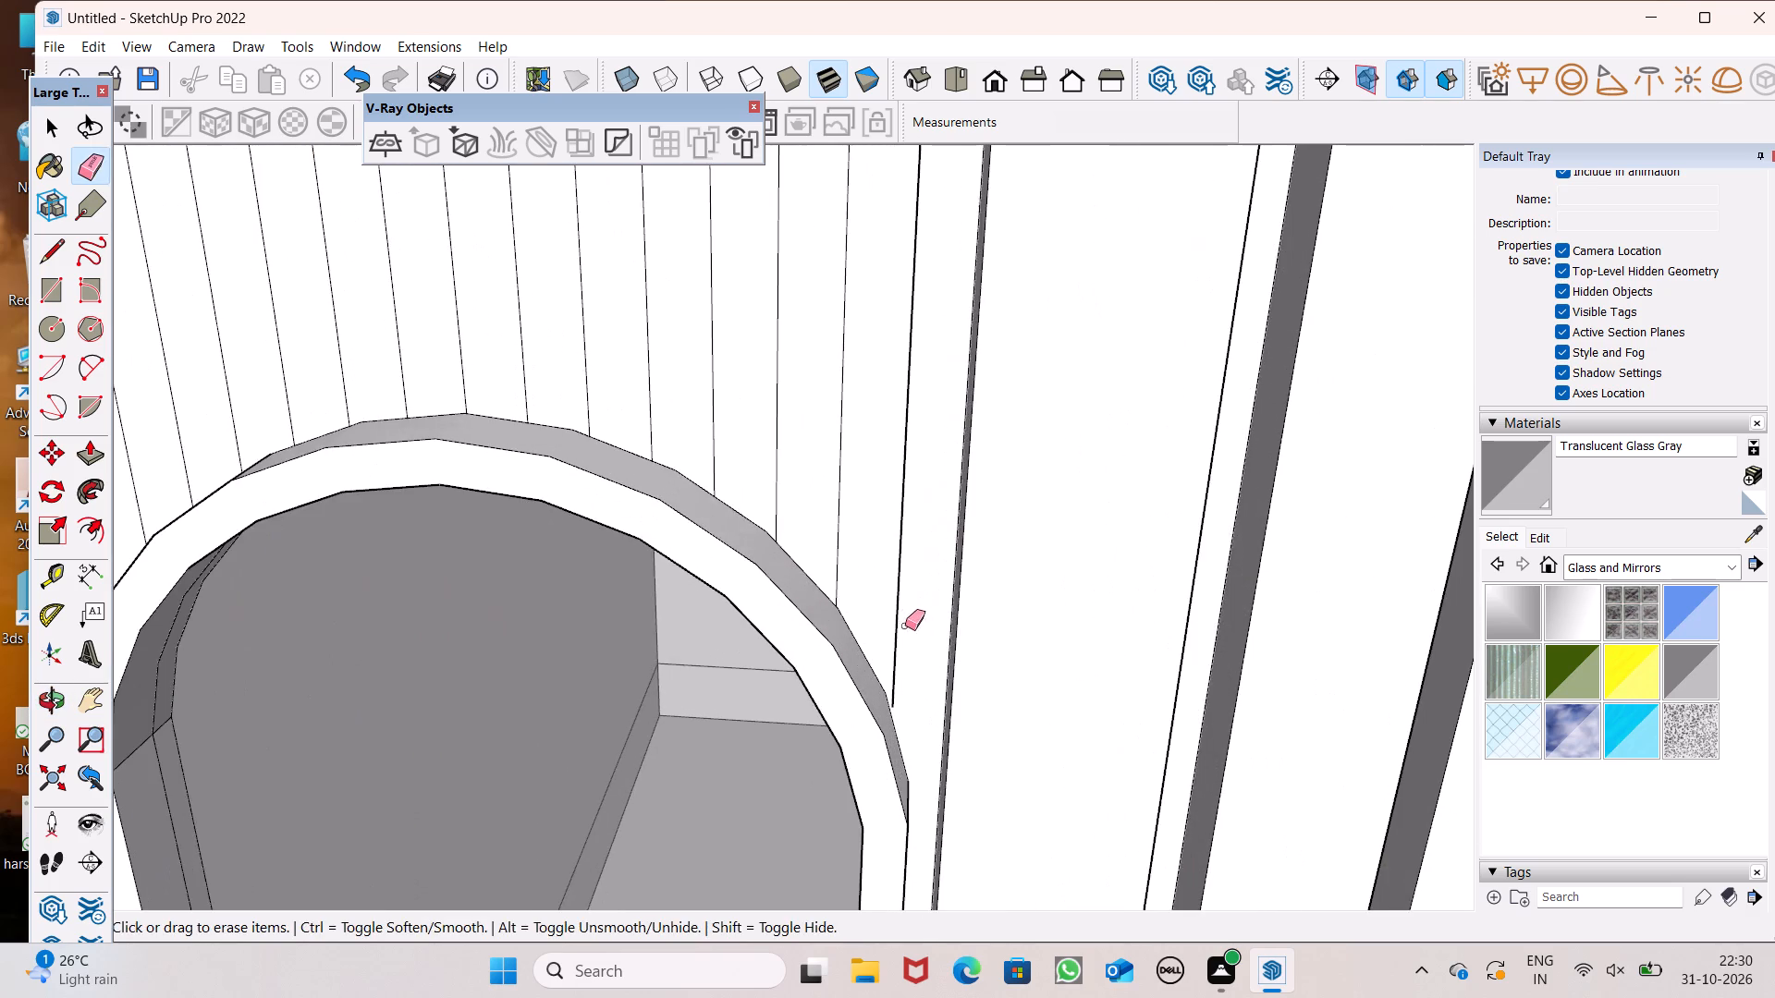
pyautogui.moveTo(912, 647); pyautogui.dragTo(865, 583, button='middle')
pyautogui.scroll(1, 865, 584)
pyautogui.click(43, 262)
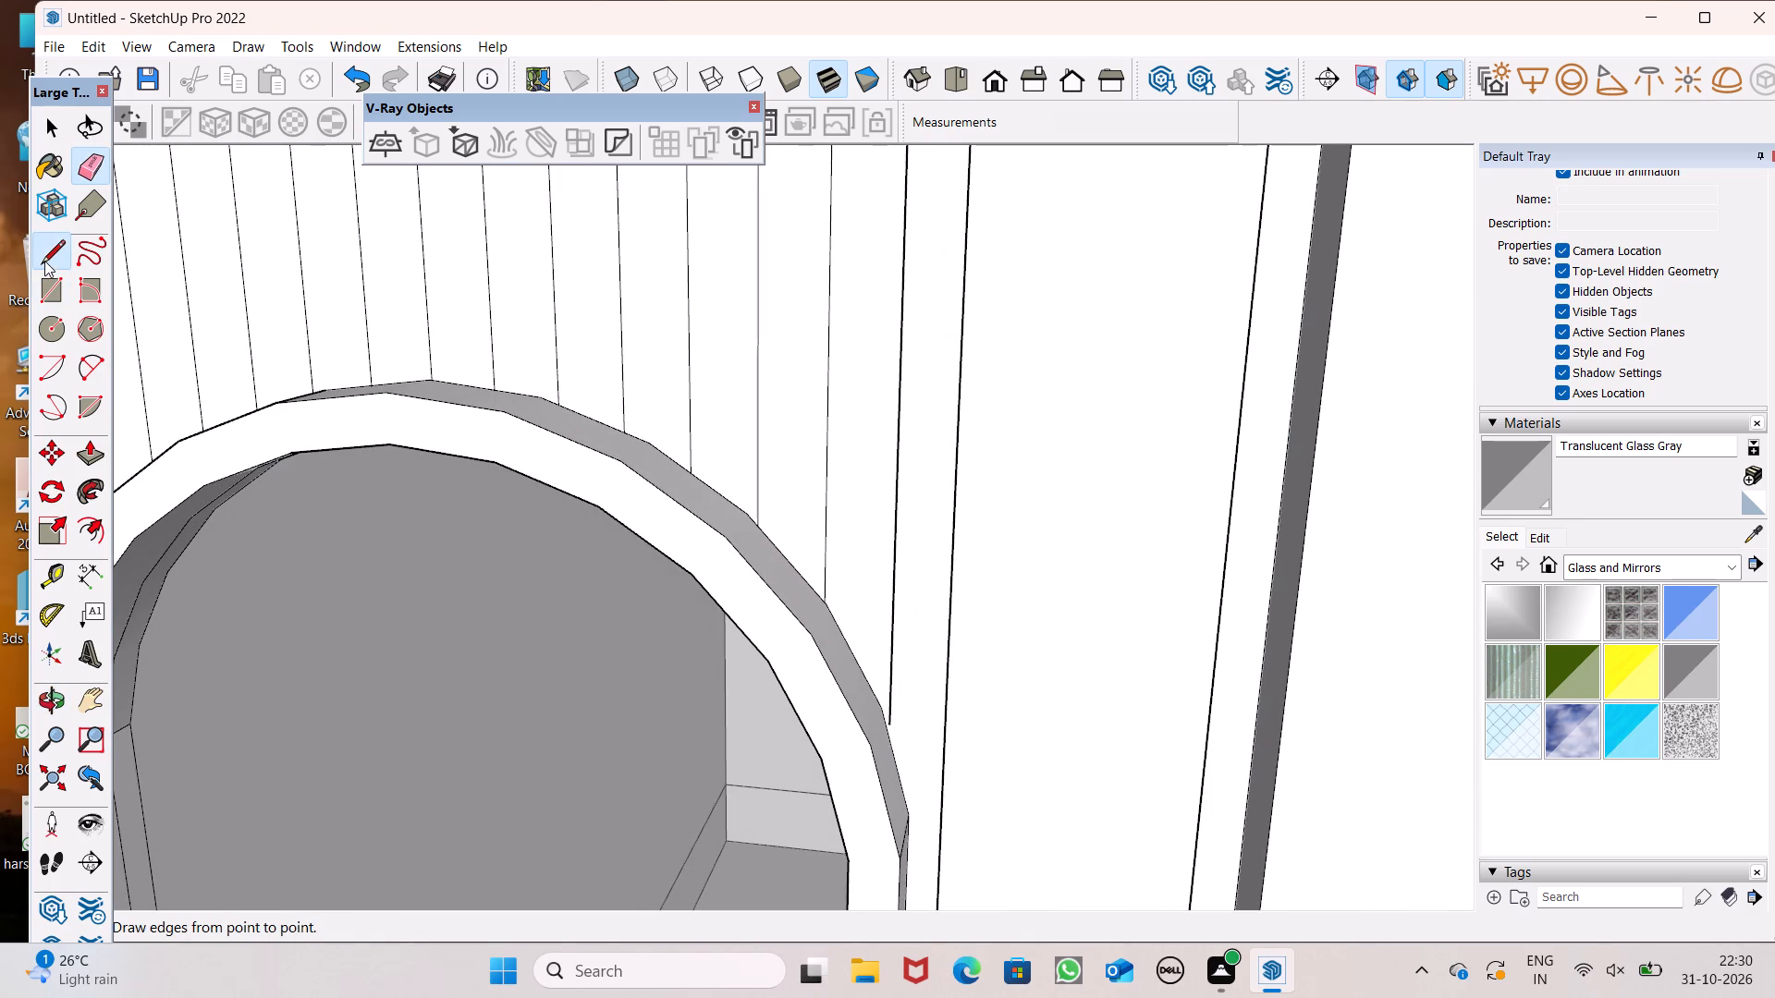
pyautogui.scroll(6, 643, 713)
pyautogui.scroll(7, 959, 732)
pyautogui.click(950, 711)
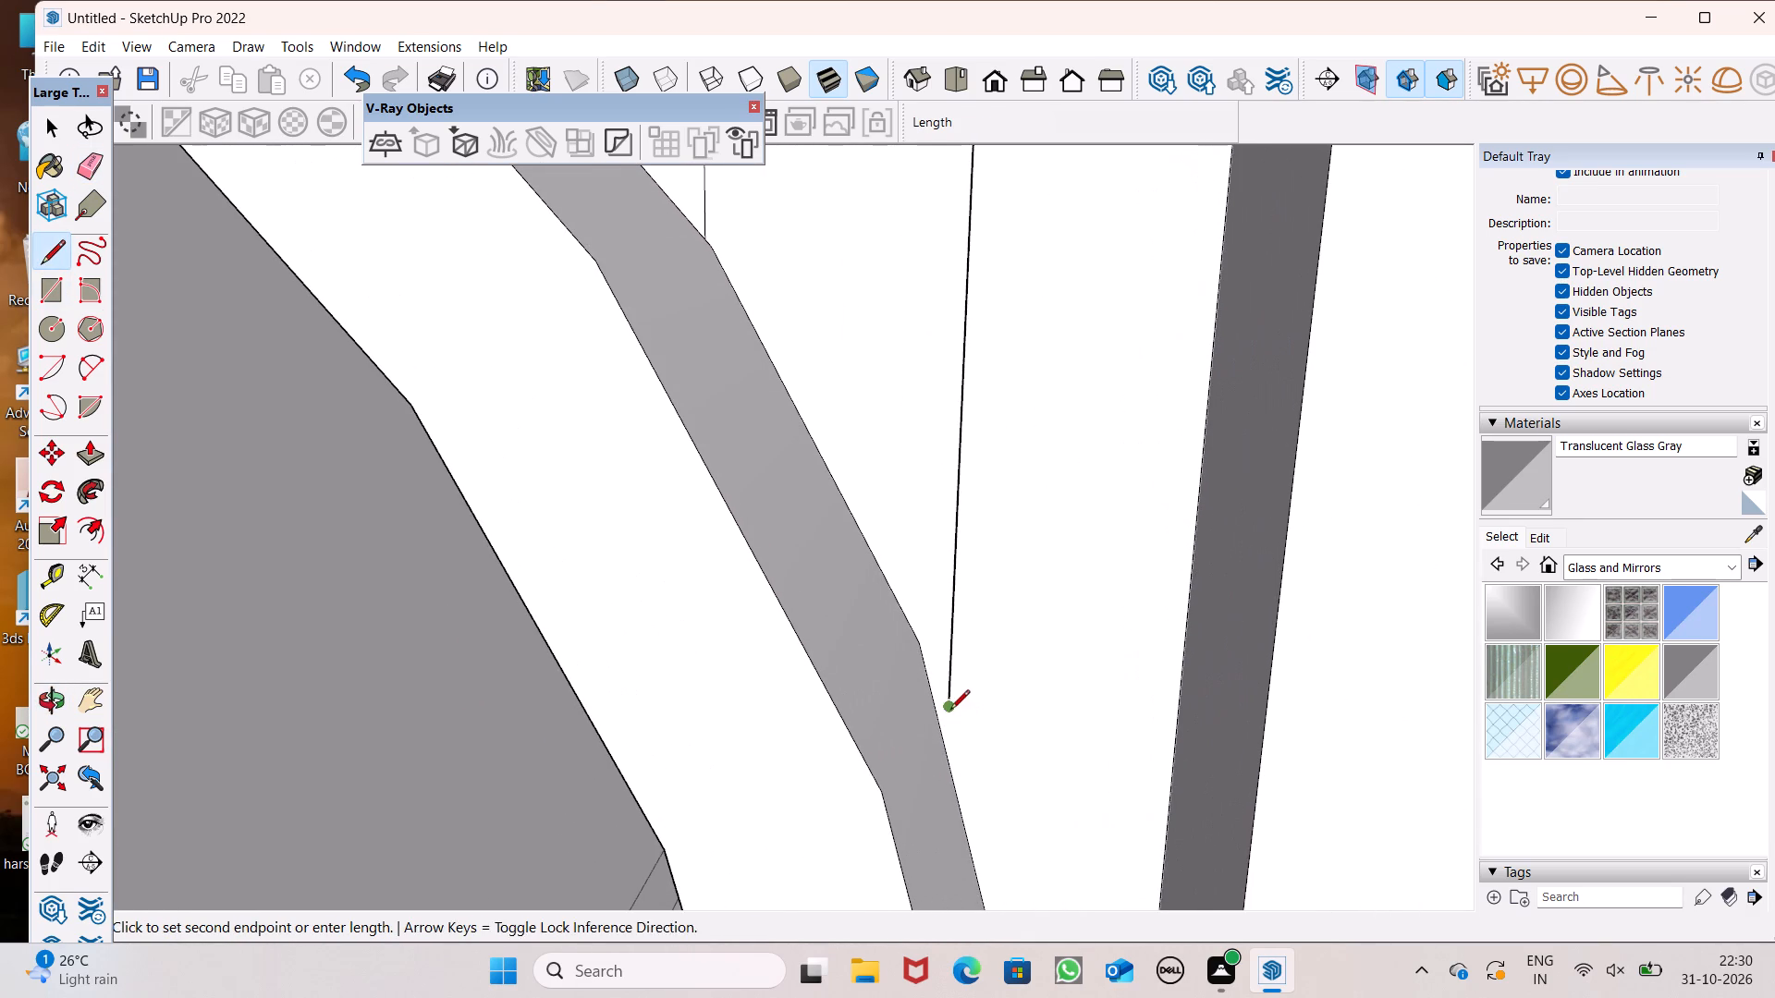
pyautogui.click(936, 757)
pyautogui.scroll(-8, 937, 724)
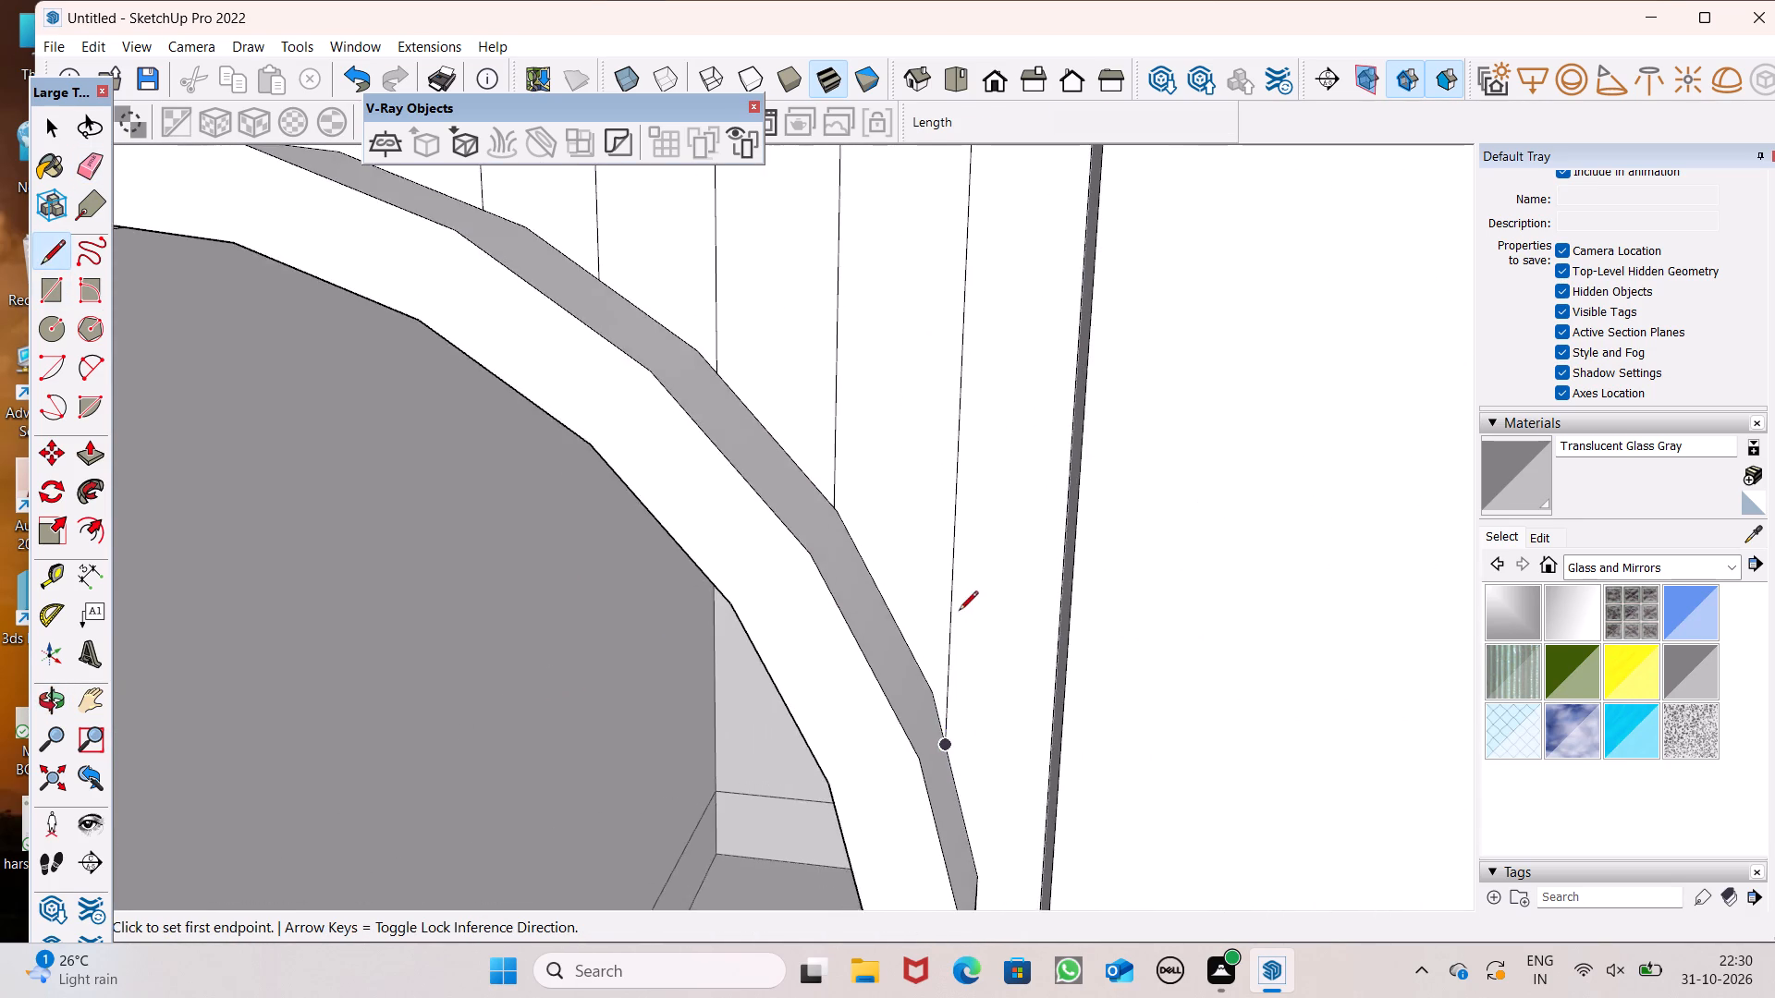
pyautogui.scroll(-13, 959, 611)
pyautogui.press('space')
# Examine the whole building's front facade, including the finished strips, from several angles.
pyautogui.scroll(-8, 799, 511)
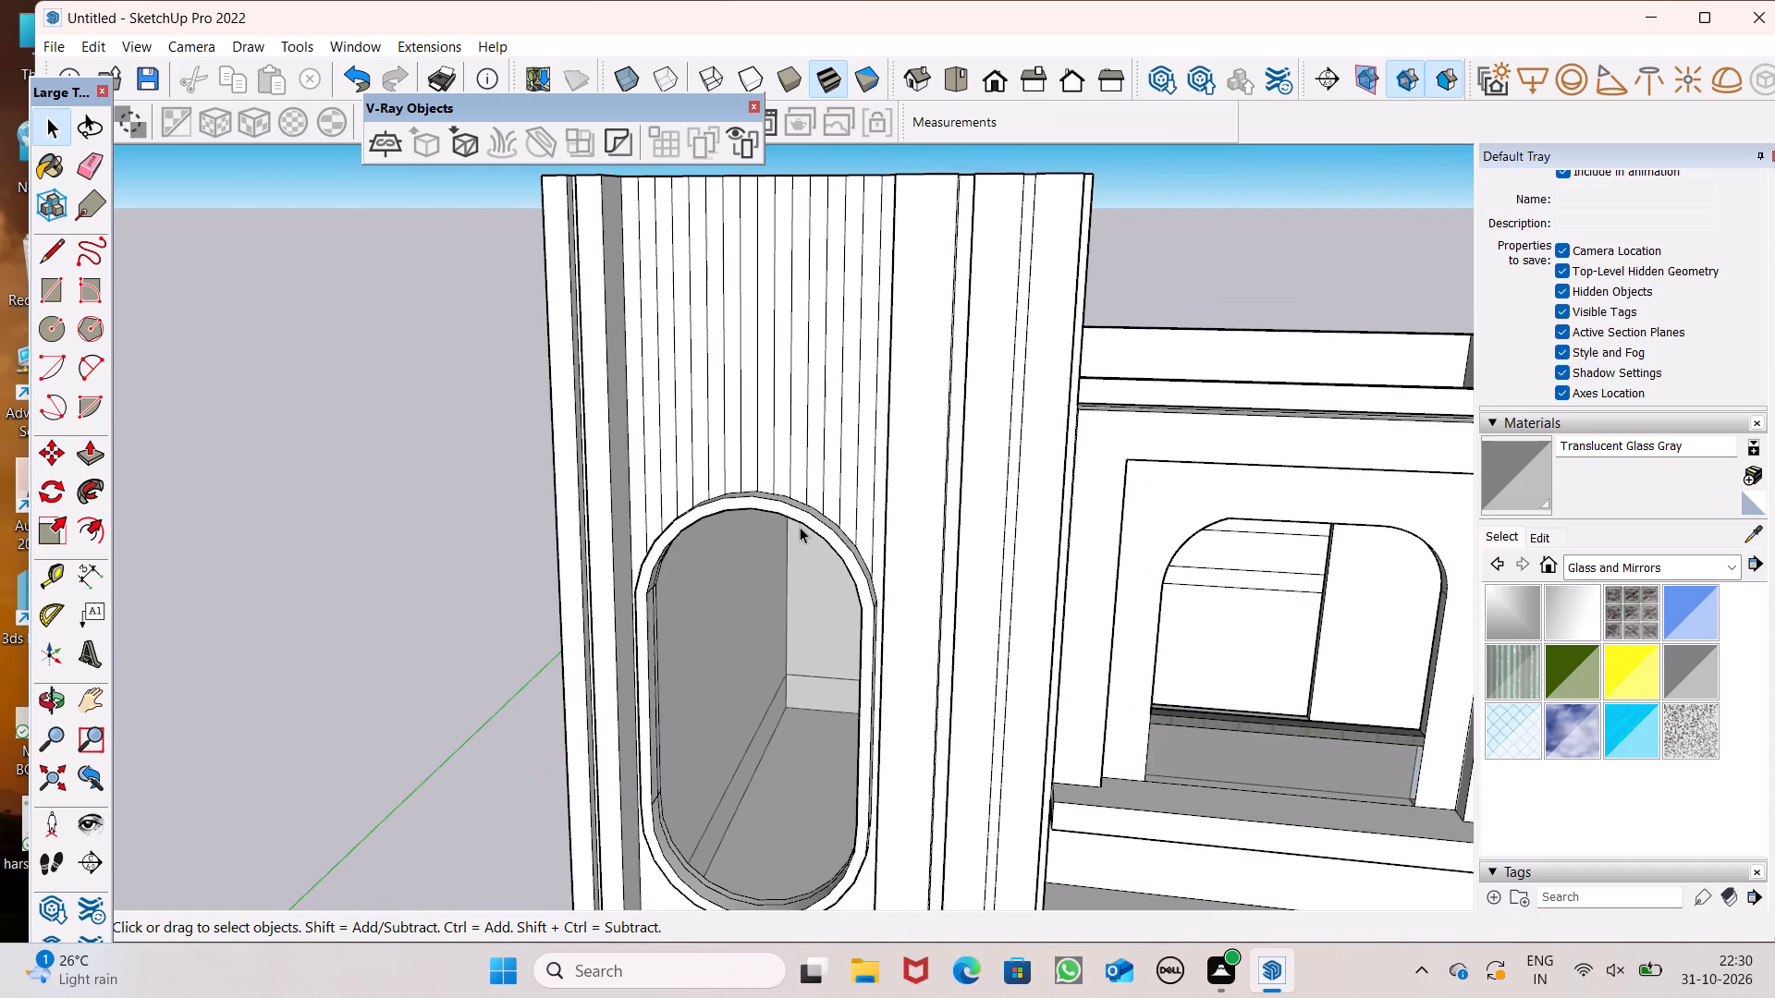
pyautogui.scroll(-7, 672, 433)
pyautogui.moveTo(744, 432); pyautogui.dragTo(848, 370, button='middle')
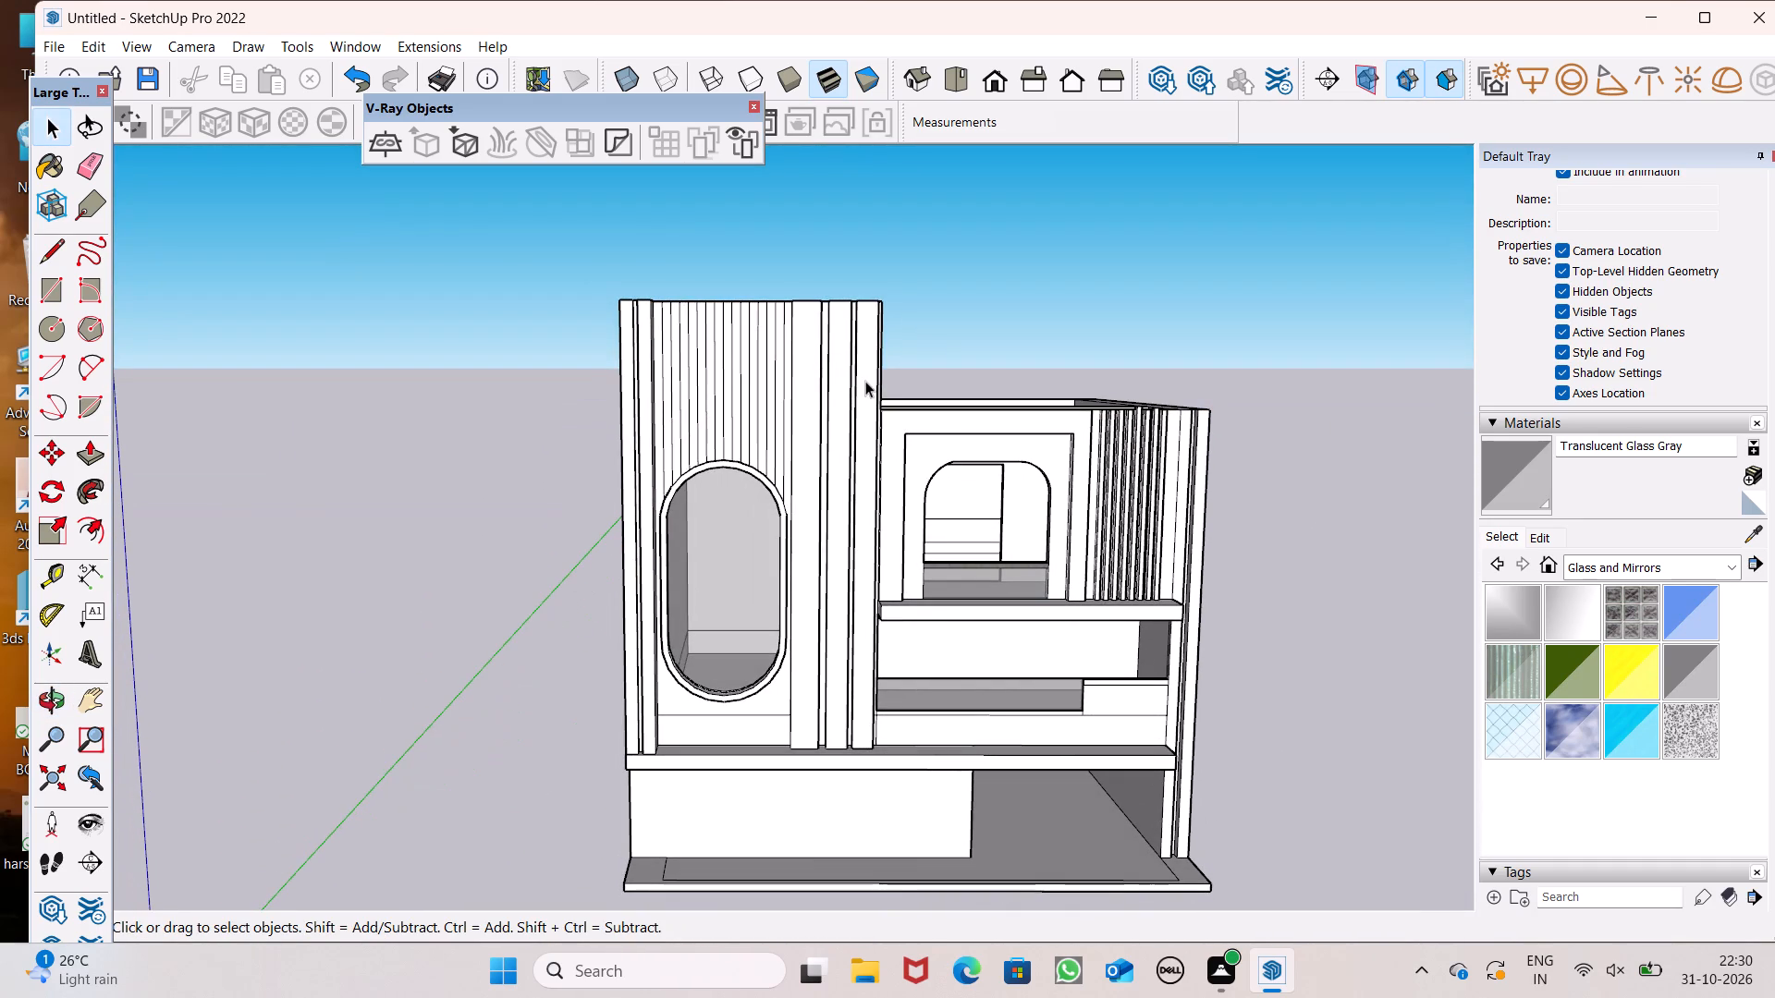
pyautogui.scroll(-3, 927, 375)
pyautogui.moveTo(961, 420); pyautogui.dragTo(825, 517, button='middle')
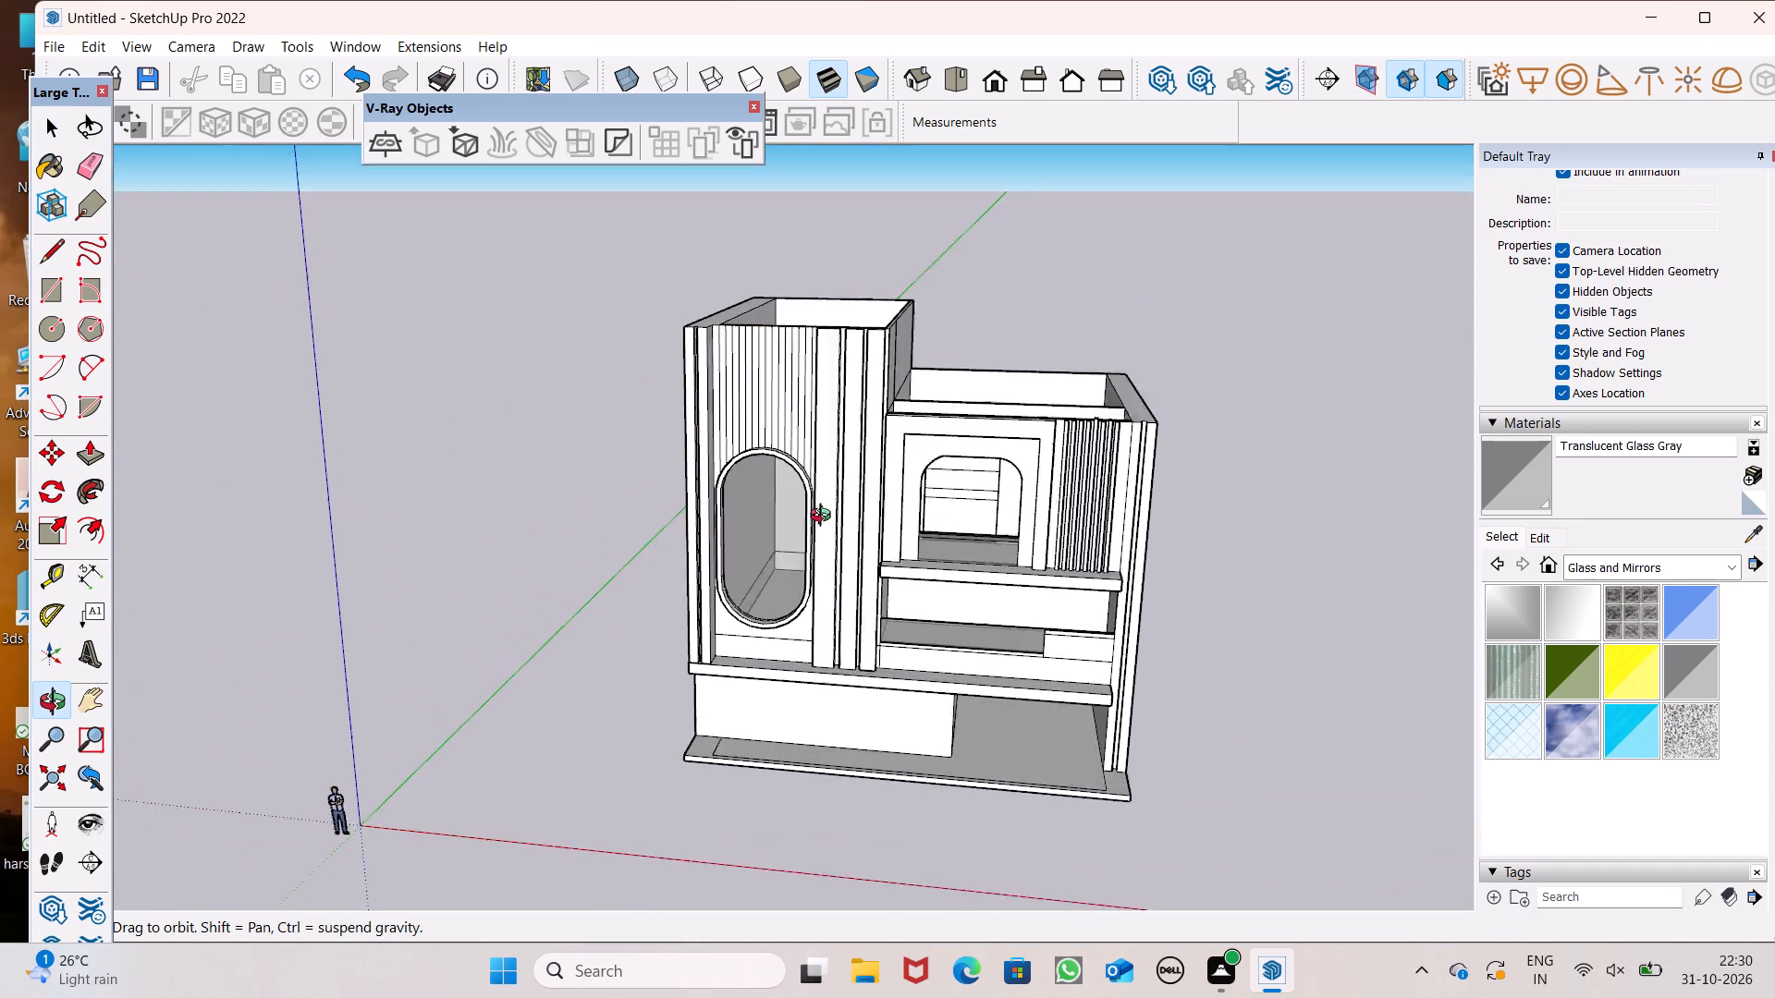
pyautogui.moveTo(825, 517); pyautogui.dragTo(904, 494, button='middle')
pyautogui.scroll(-1, 869, 439)
pyautogui.scroll(6, 1033, 460)
pyautogui.moveTo(1058, 483); pyautogui.dragTo(1006, 262, button='middle')
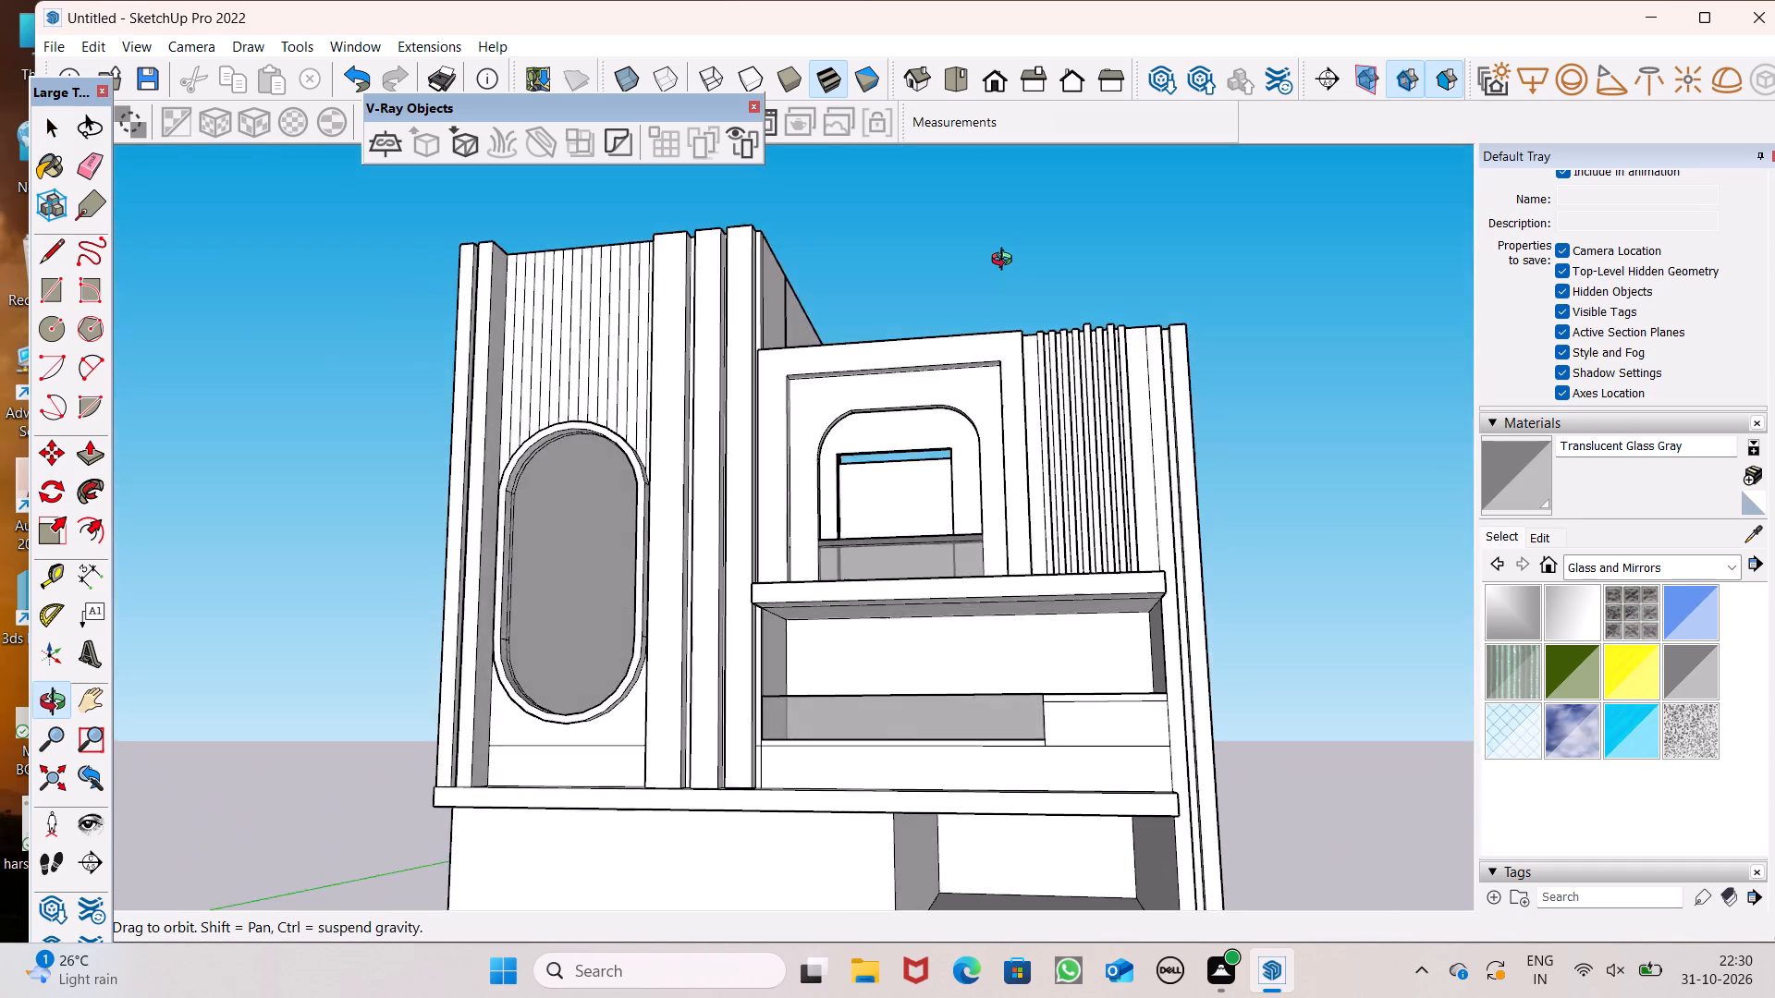
pyautogui.moveTo(1006, 262); pyautogui.dragTo(1019, 499, button='middle')
pyautogui.scroll(-3, 843, 407)
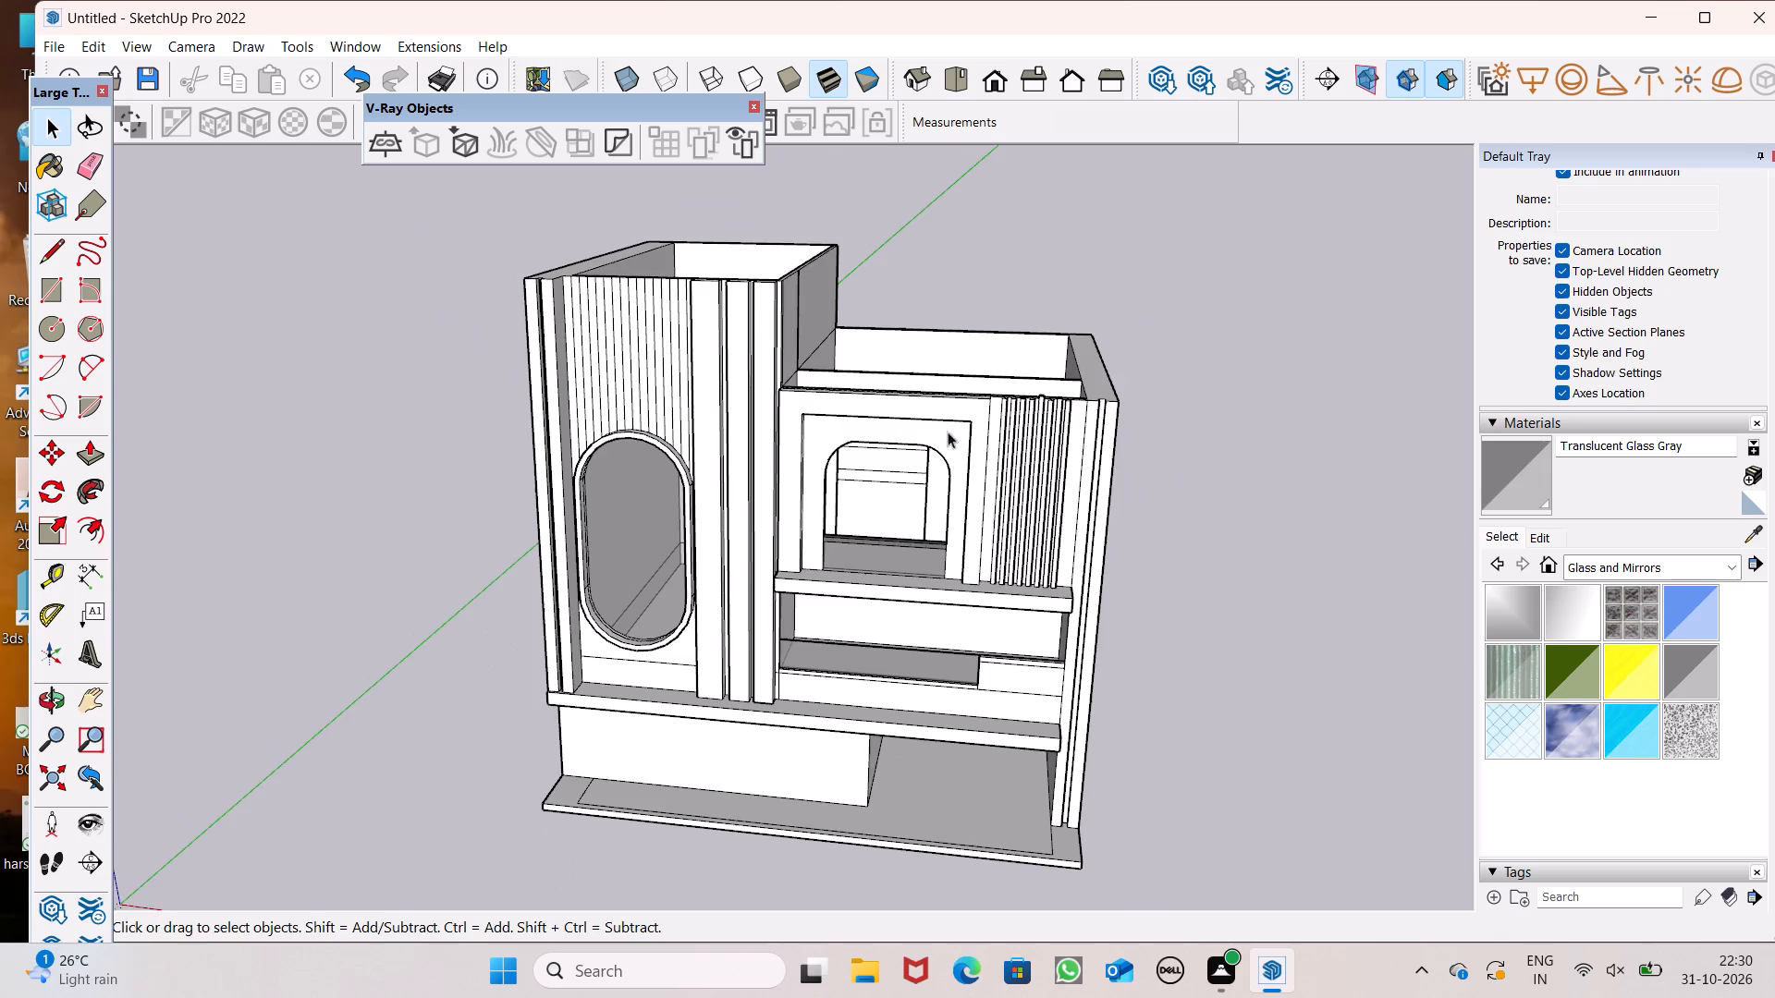
# Draw a short line along the base edge in the lower block's rear room to close its floor face.
pyautogui.moveTo(951, 438); pyautogui.dragTo(246, 679, button='middle')
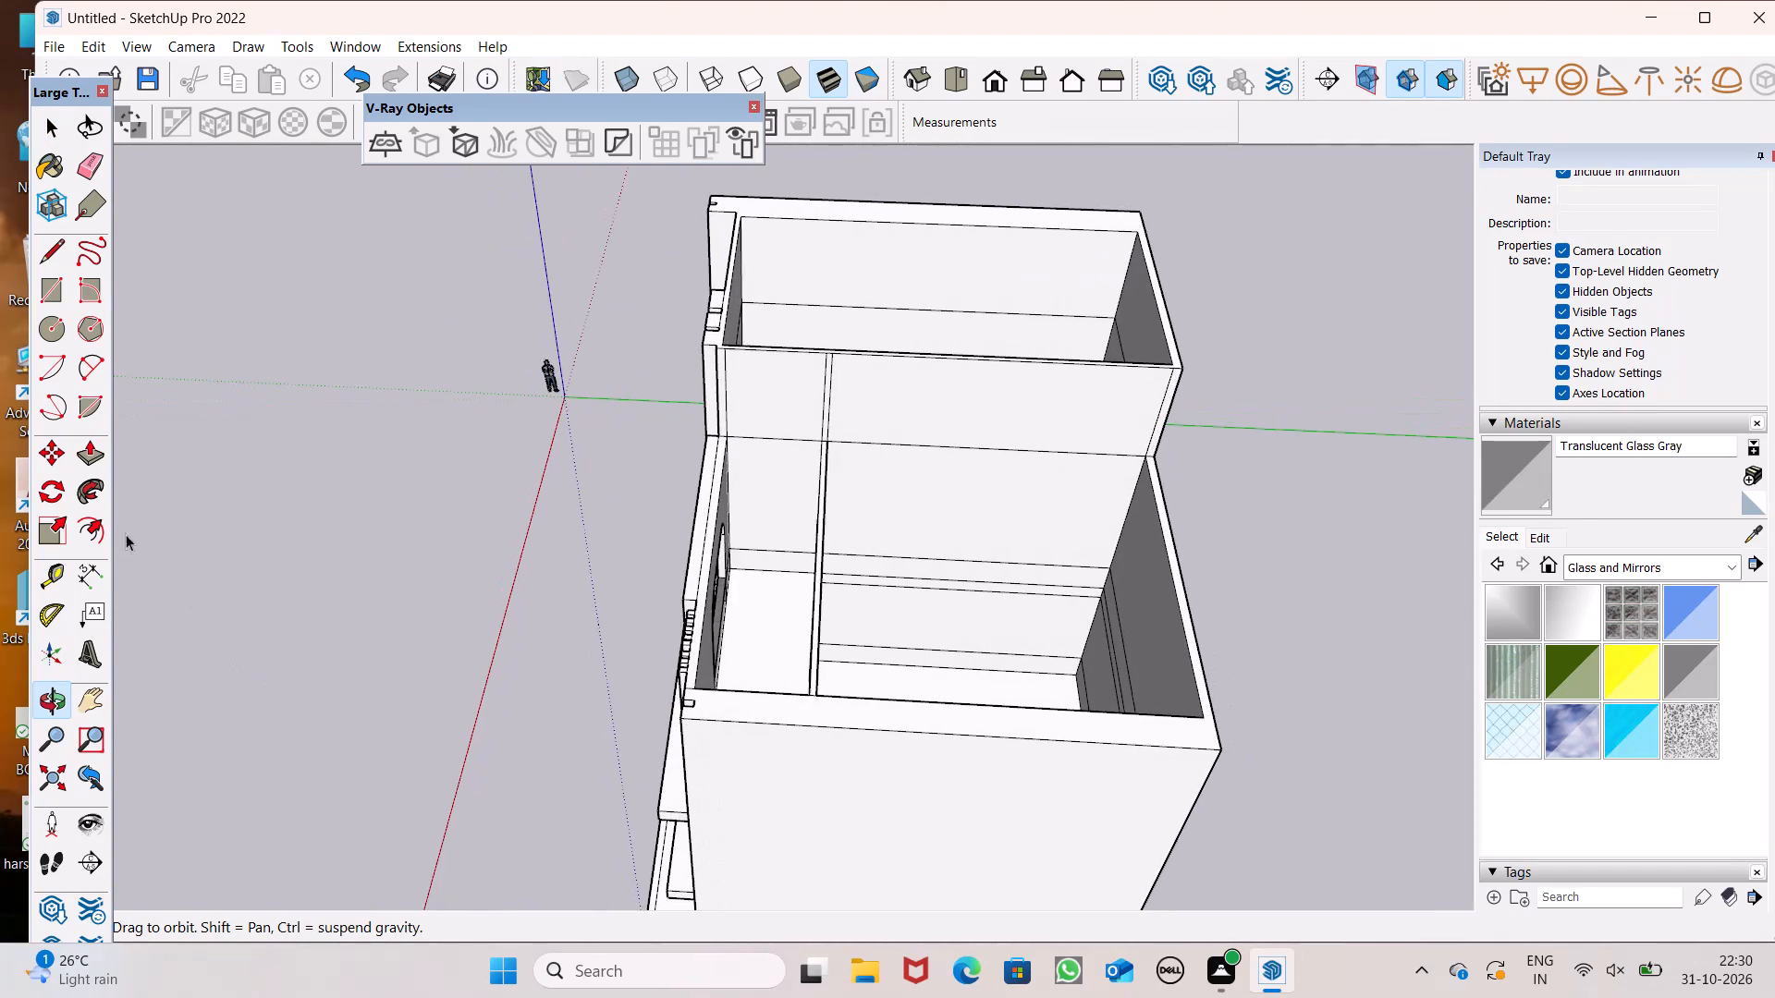
pyautogui.click(51, 248)
pyautogui.moveTo(676, 510); pyautogui.dragTo(672, 637, button='middle')
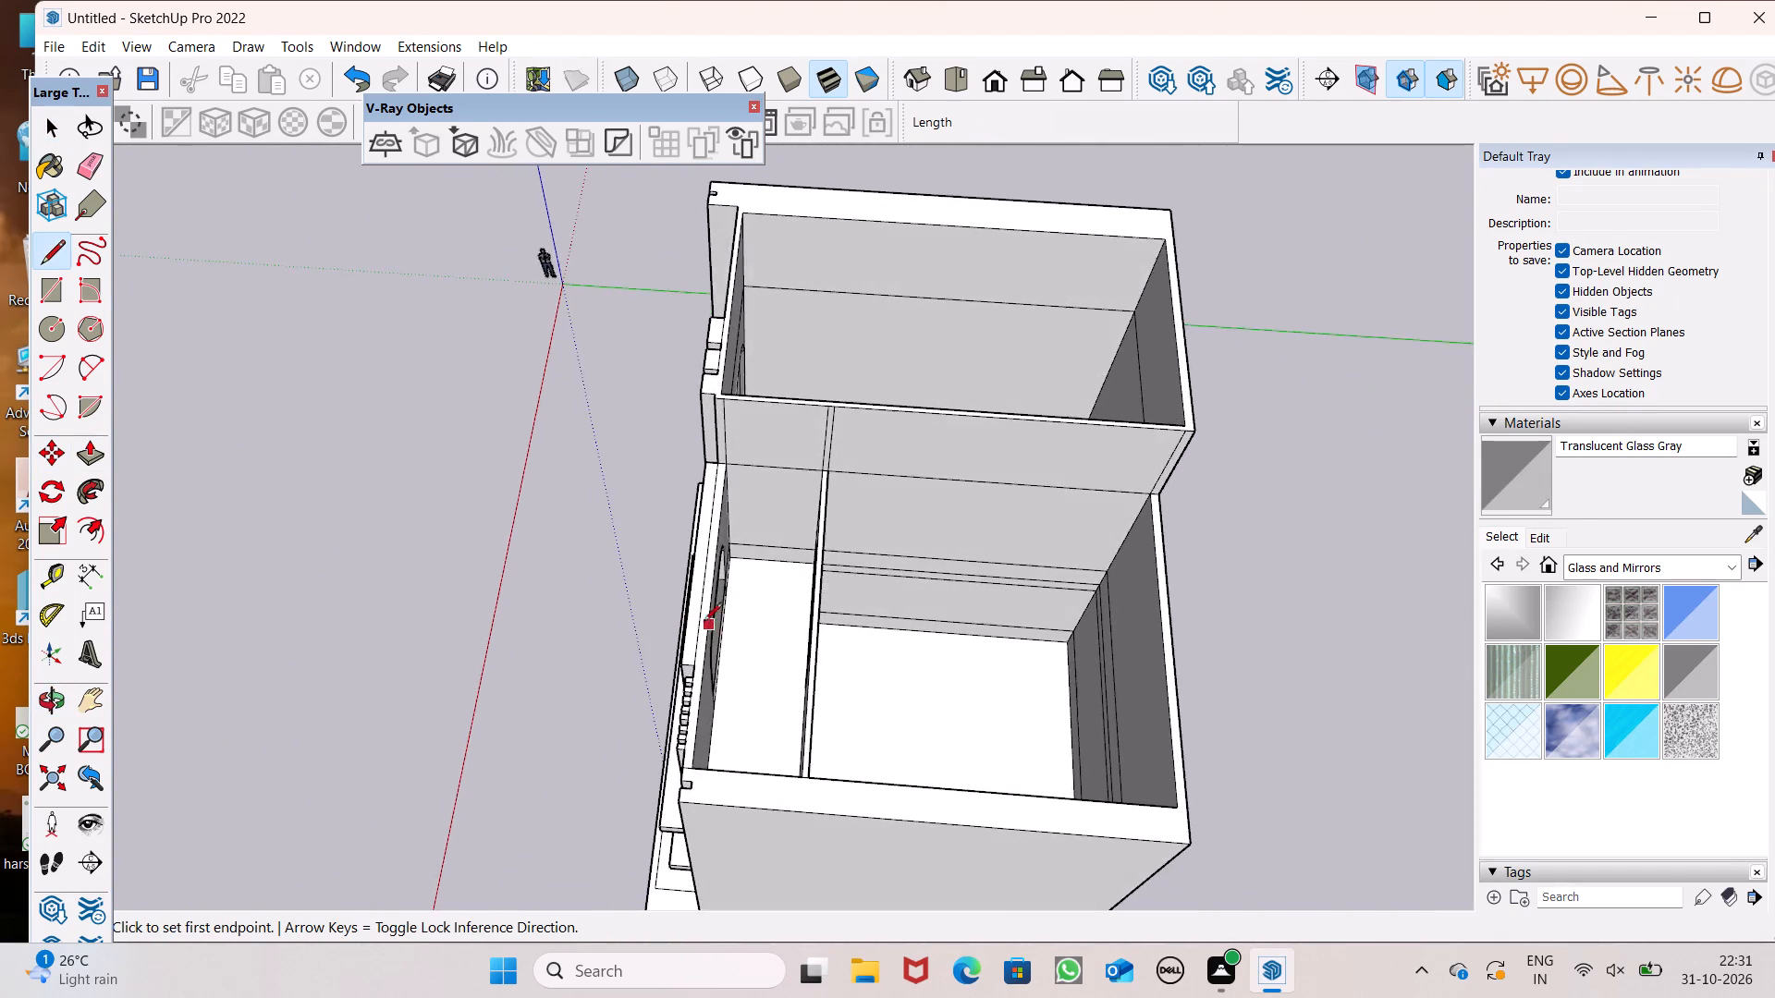
pyautogui.scroll(6, 728, 623)
pyautogui.moveTo(986, 510); pyautogui.dragTo(893, 366, button='middle')
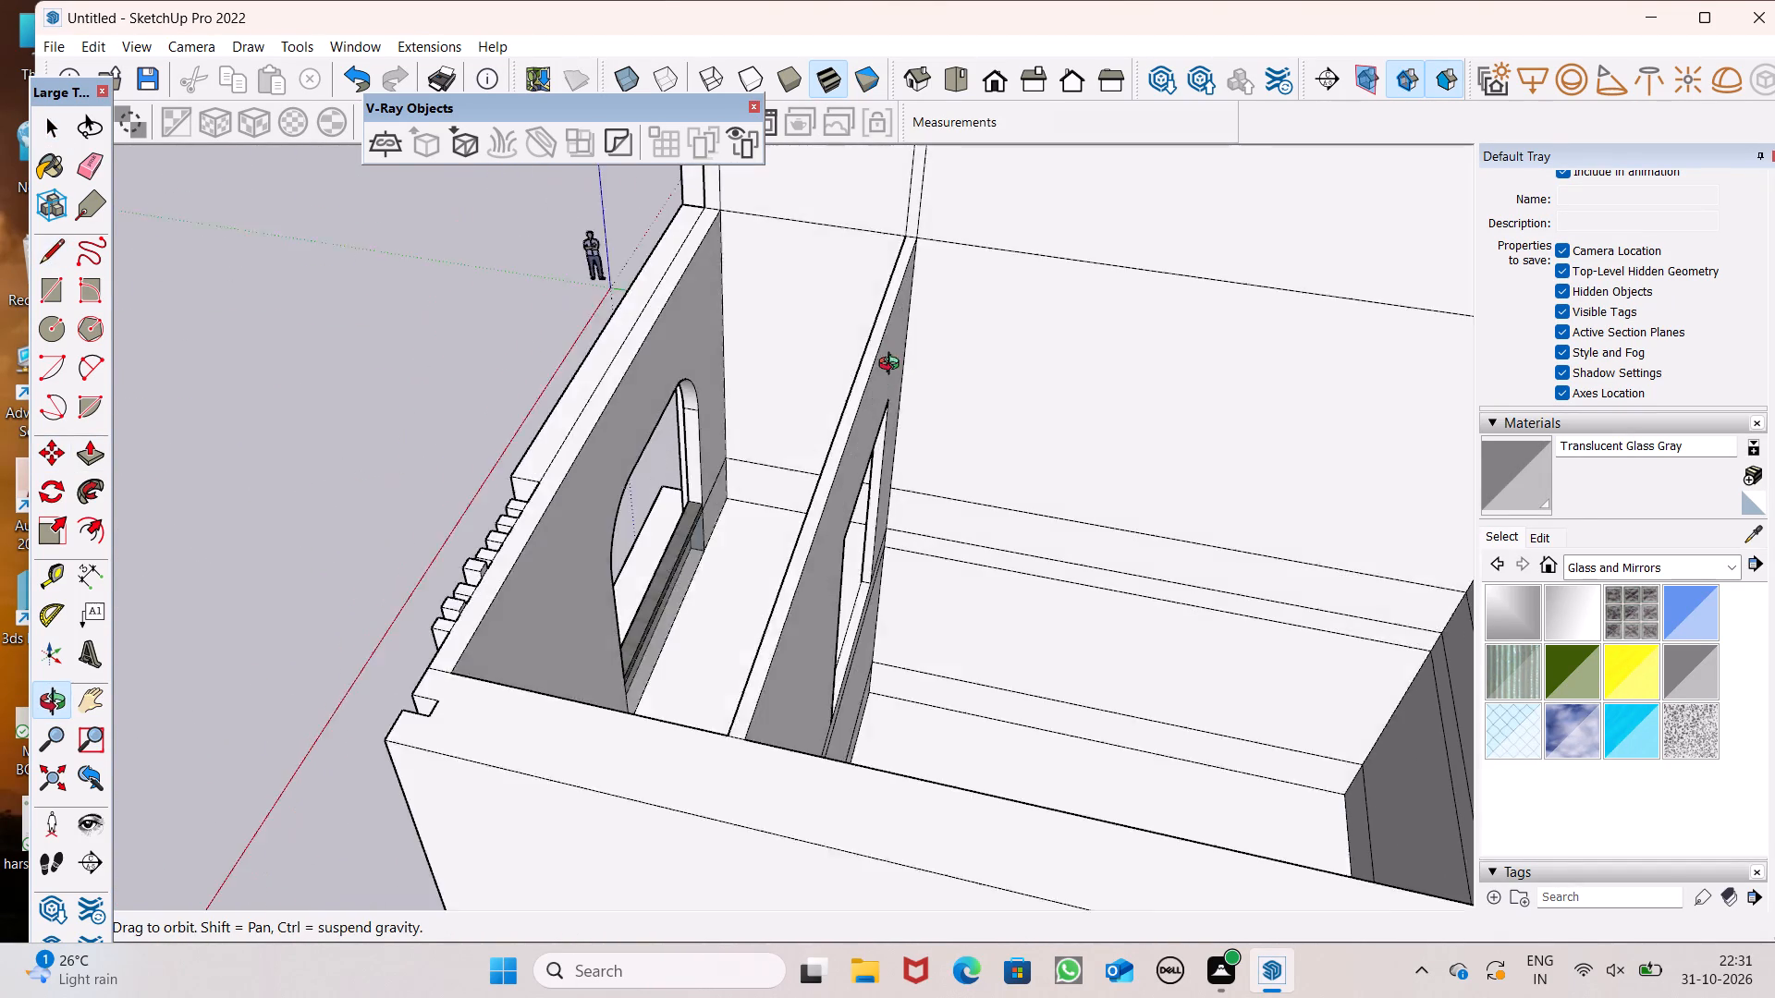
pyautogui.moveTo(893, 366); pyautogui.dragTo(873, 320, button='middle')
pyautogui.scroll(7, 902, 470)
pyautogui.moveTo(925, 551); pyautogui.dragTo(954, 555)
pyautogui.click(1006, 565)
pyautogui.scroll(-7, 995, 580)
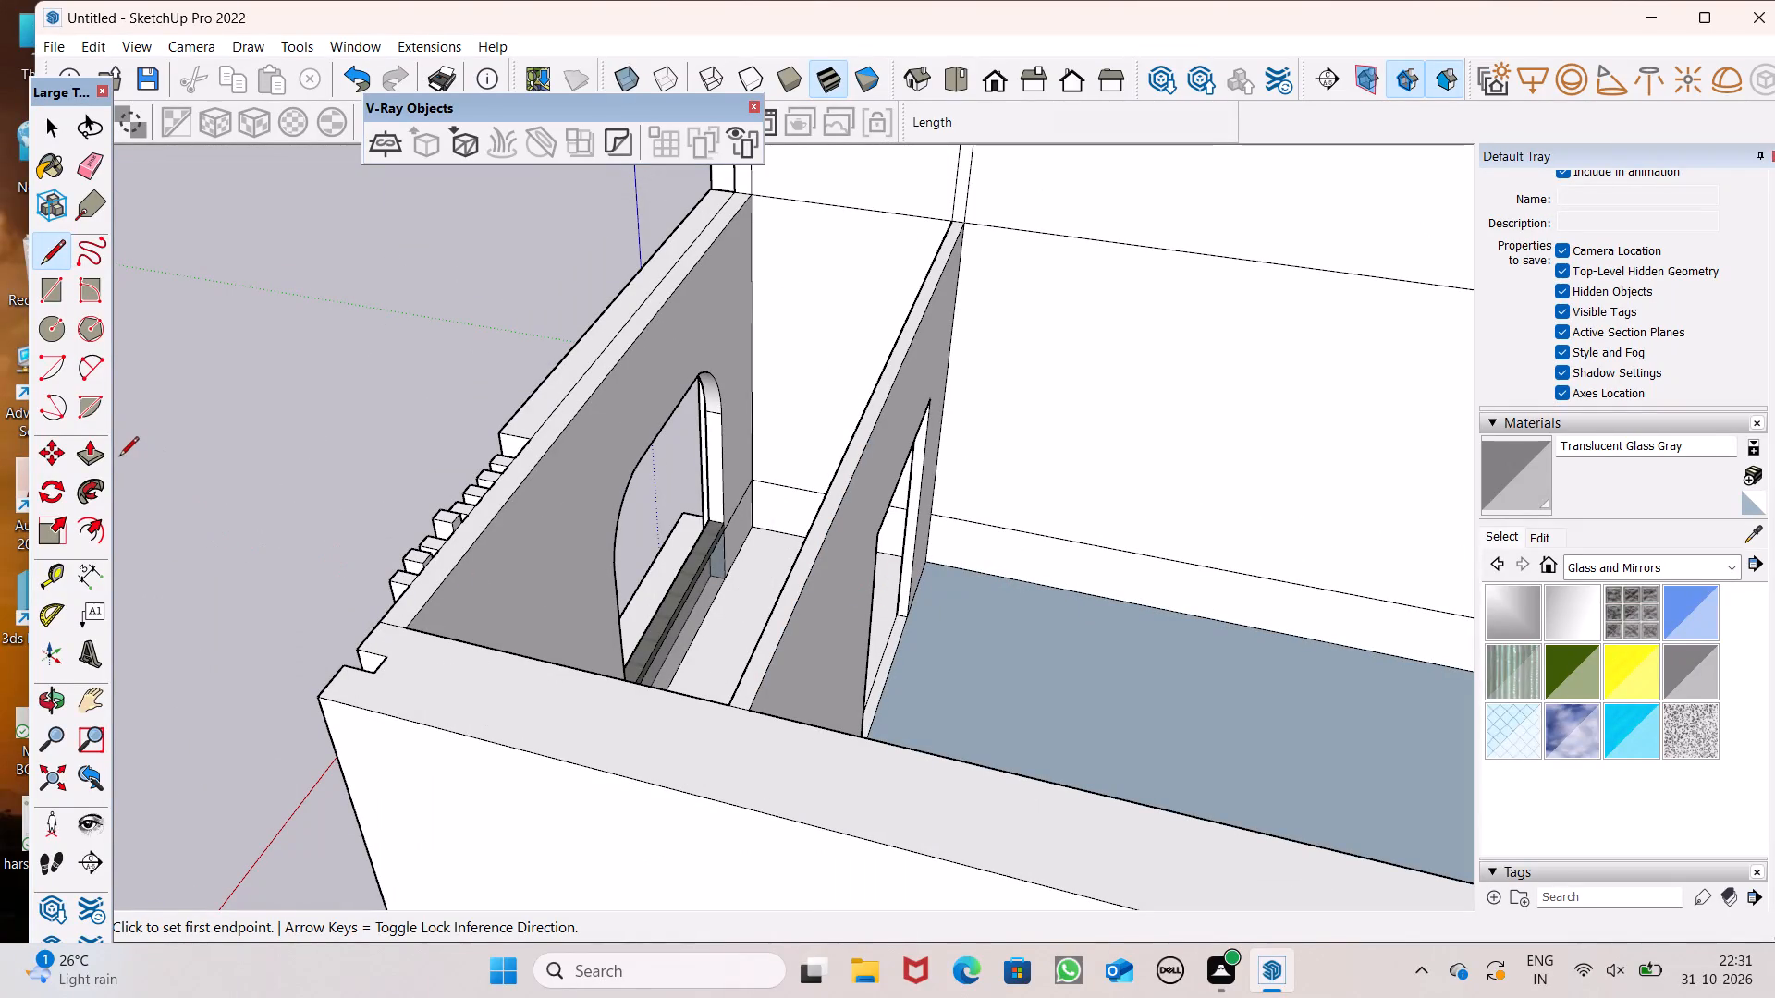
# Push the rear room's new floor face down 6" to form a slab.
pyautogui.click(83, 452)
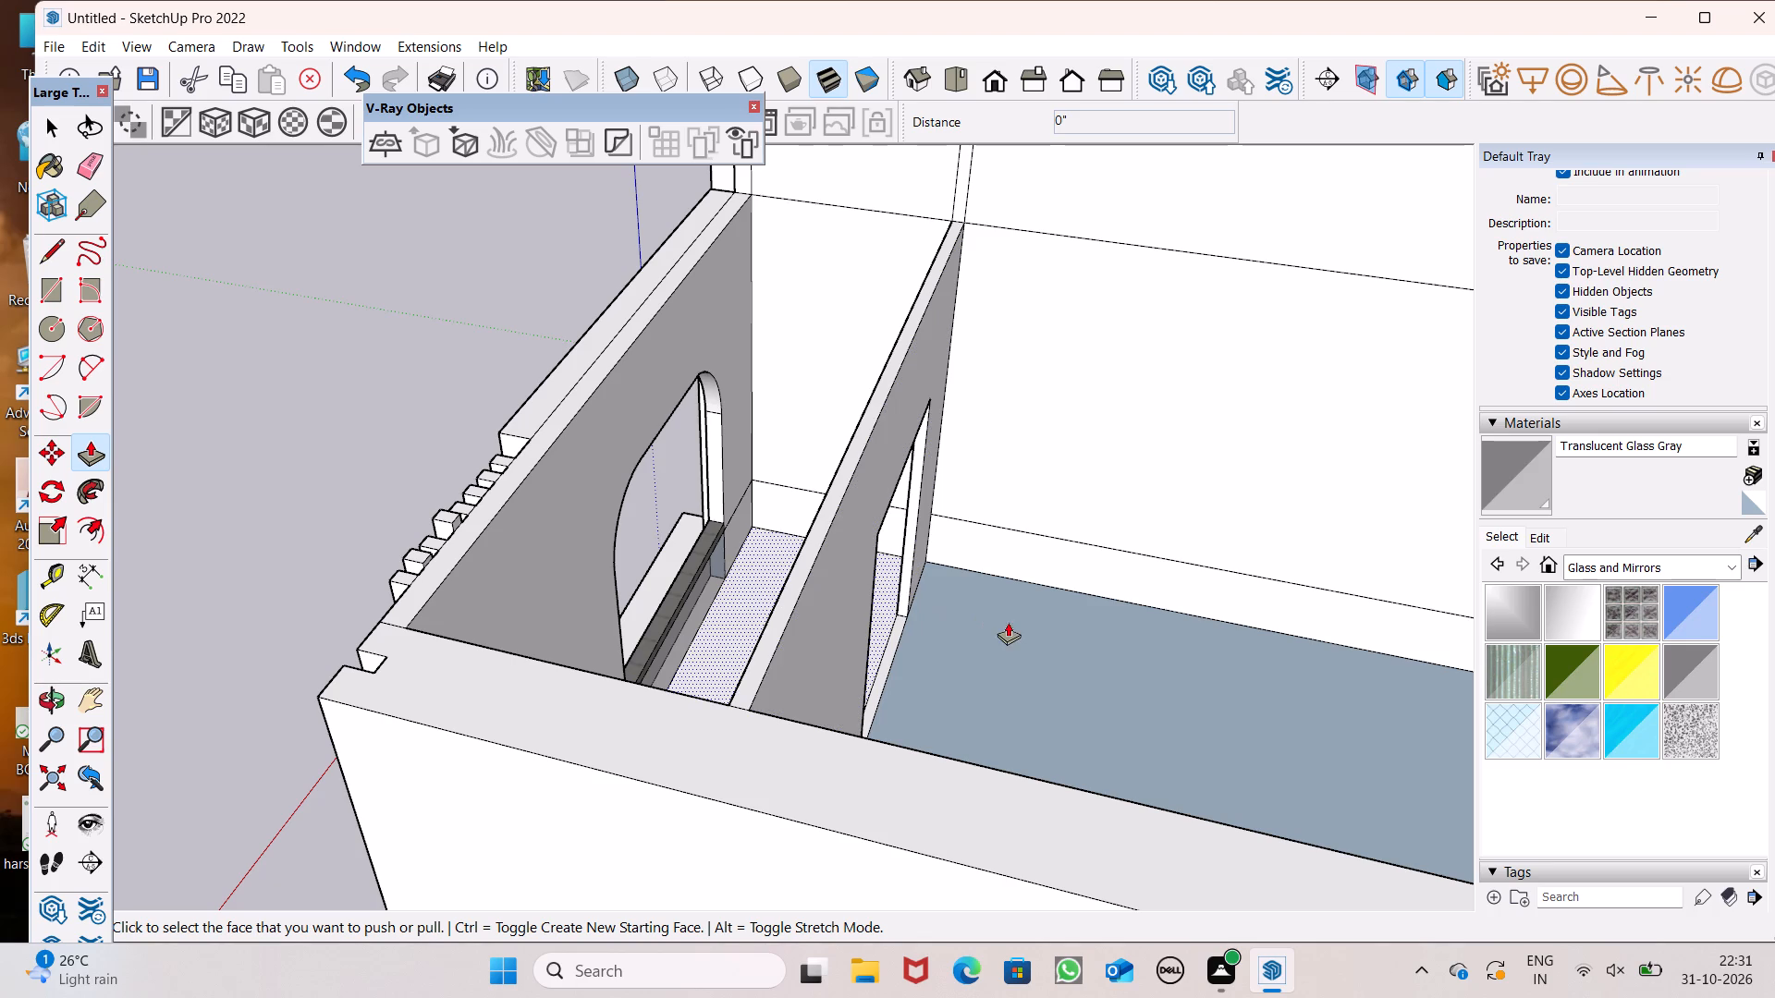
pyautogui.moveTo(1034, 656); pyautogui.dragTo(1038, 665)
pyautogui.press('6')
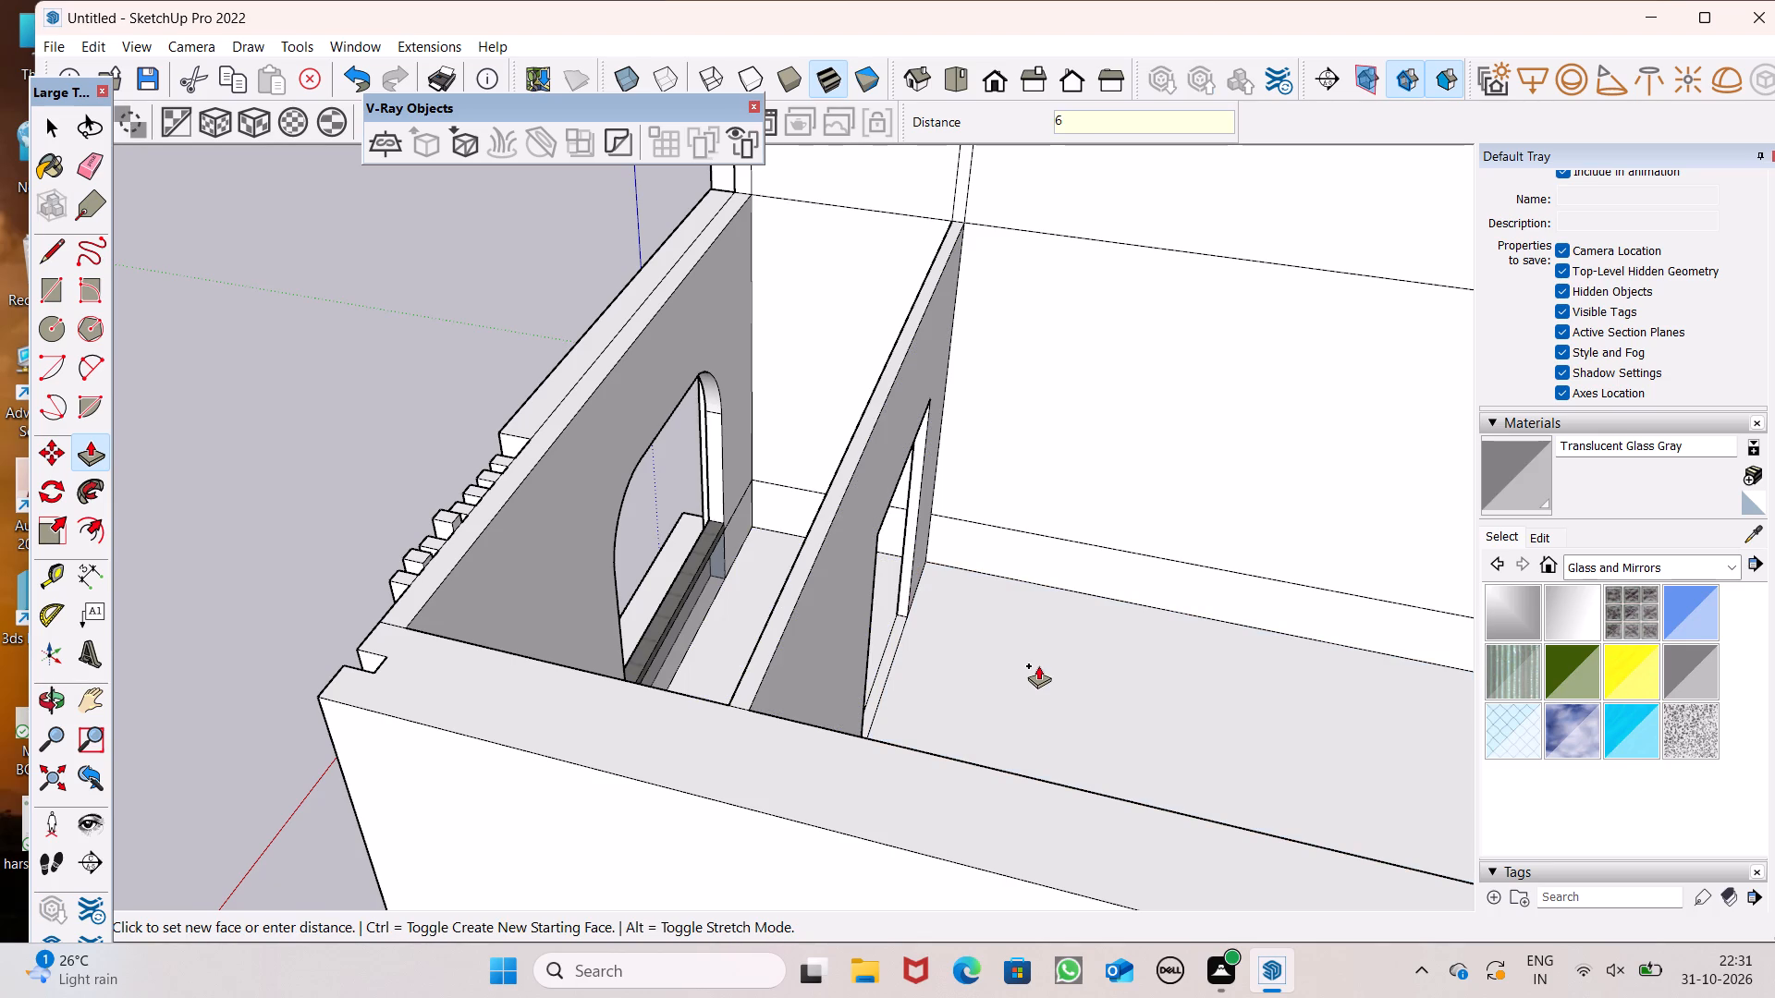
pyautogui.hotkey('shift', '"')
pyautogui.moveTo(1038, 665); pyautogui.dragTo(1036, 665)
pyautogui.press('Return')
pyautogui.press('space')
# Draw short lines along the taller tower's side wall at the lower block's wall-top level, closing the roof faces behind and in front of the partition.
pyautogui.scroll(-5, 966, 582)
pyautogui.moveTo(775, 589); pyautogui.dragTo(1504, 382, button='middle')
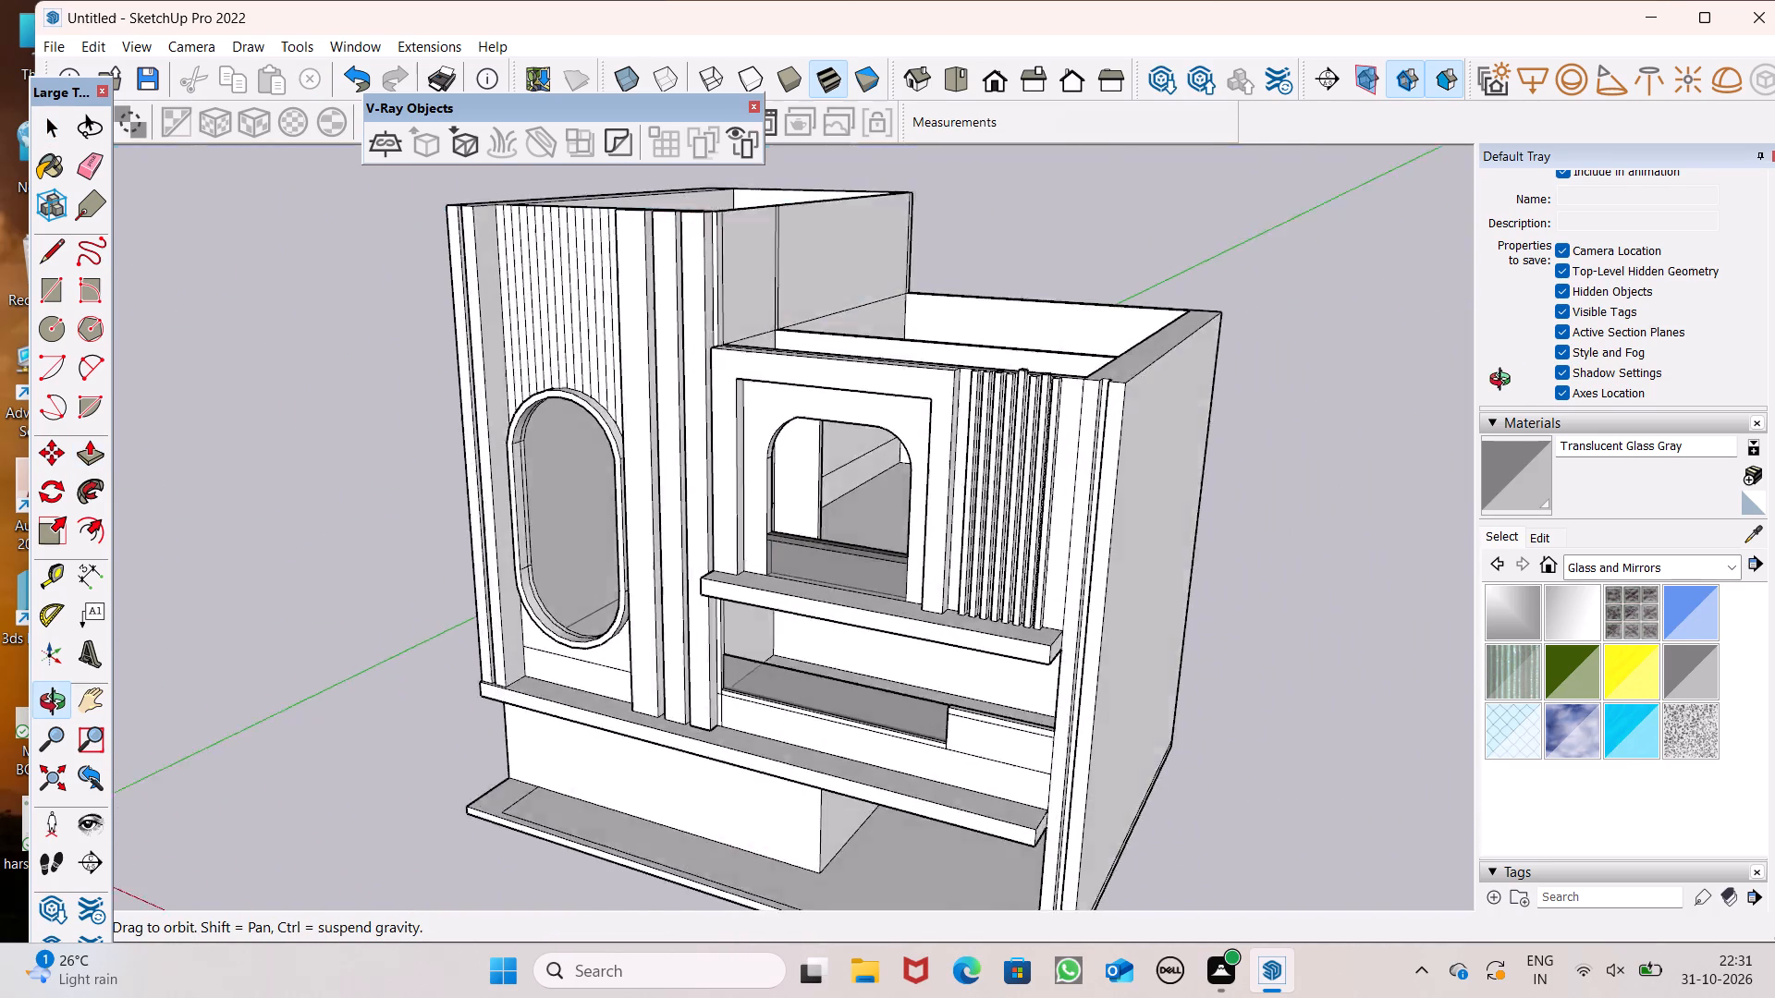
pyautogui.moveTo(1504, 382); pyautogui.dragTo(1518, 410, button='middle')
pyautogui.scroll(-3, 865, 540)
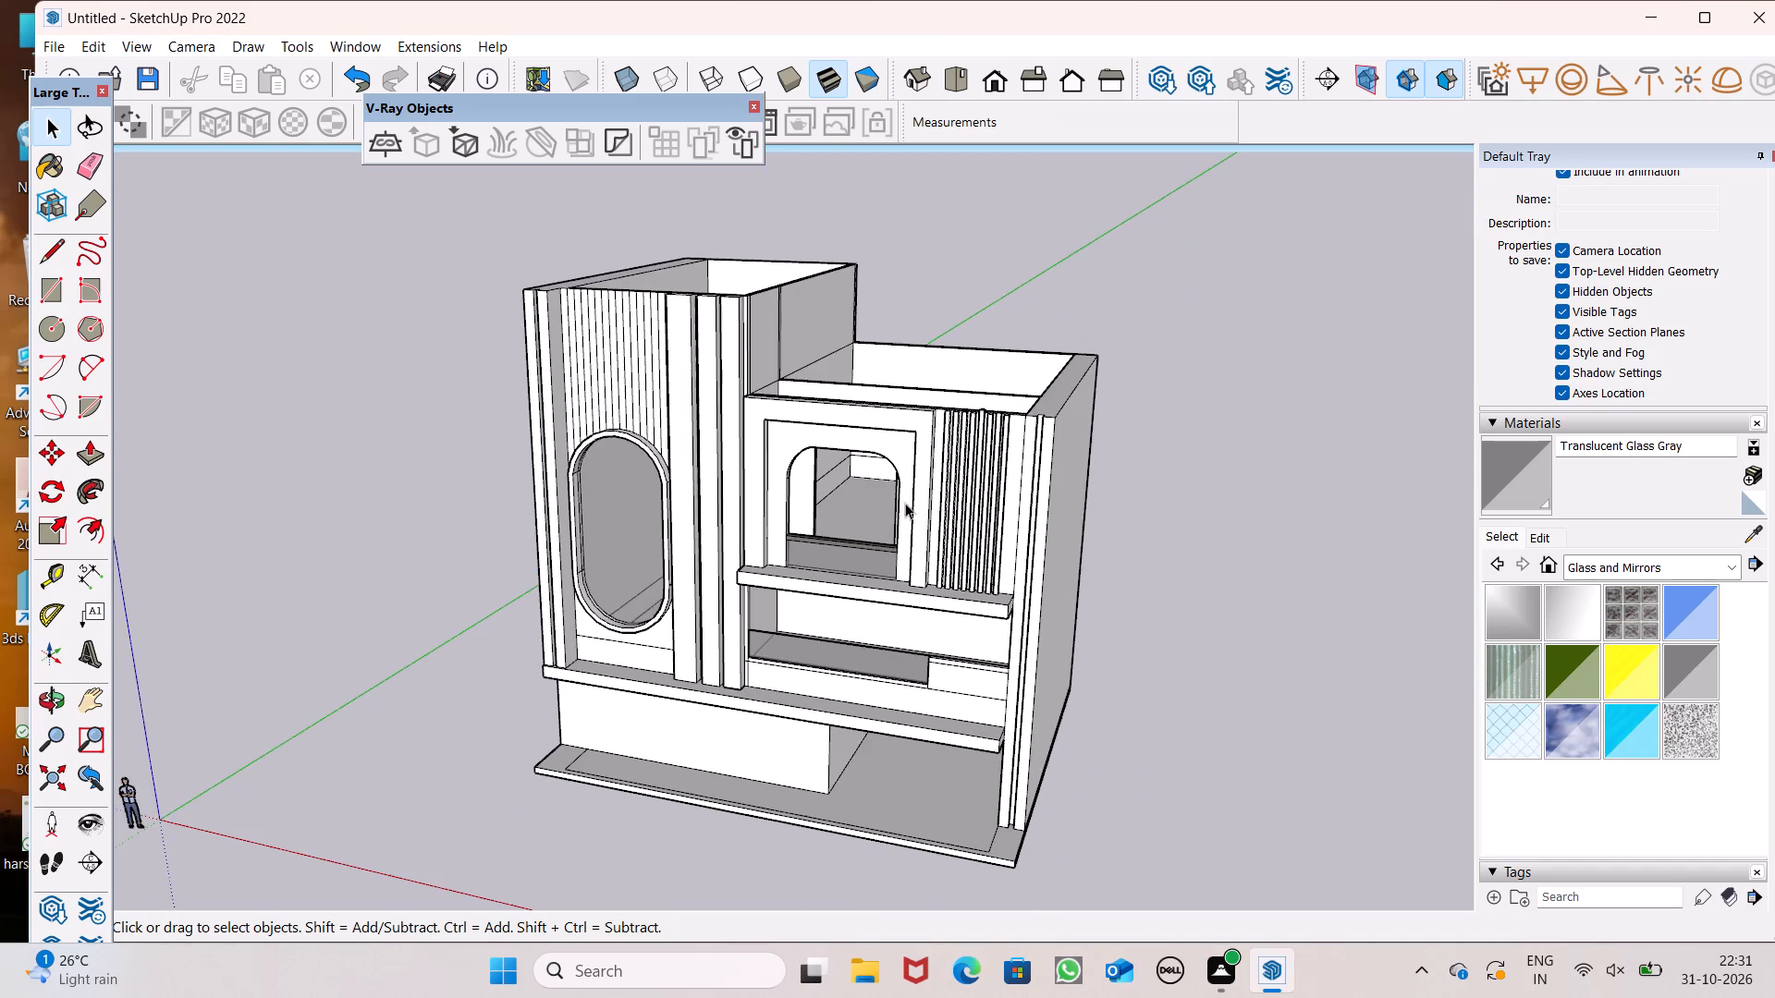
pyautogui.moveTo(905, 503); pyautogui.dragTo(386, 735, button='middle')
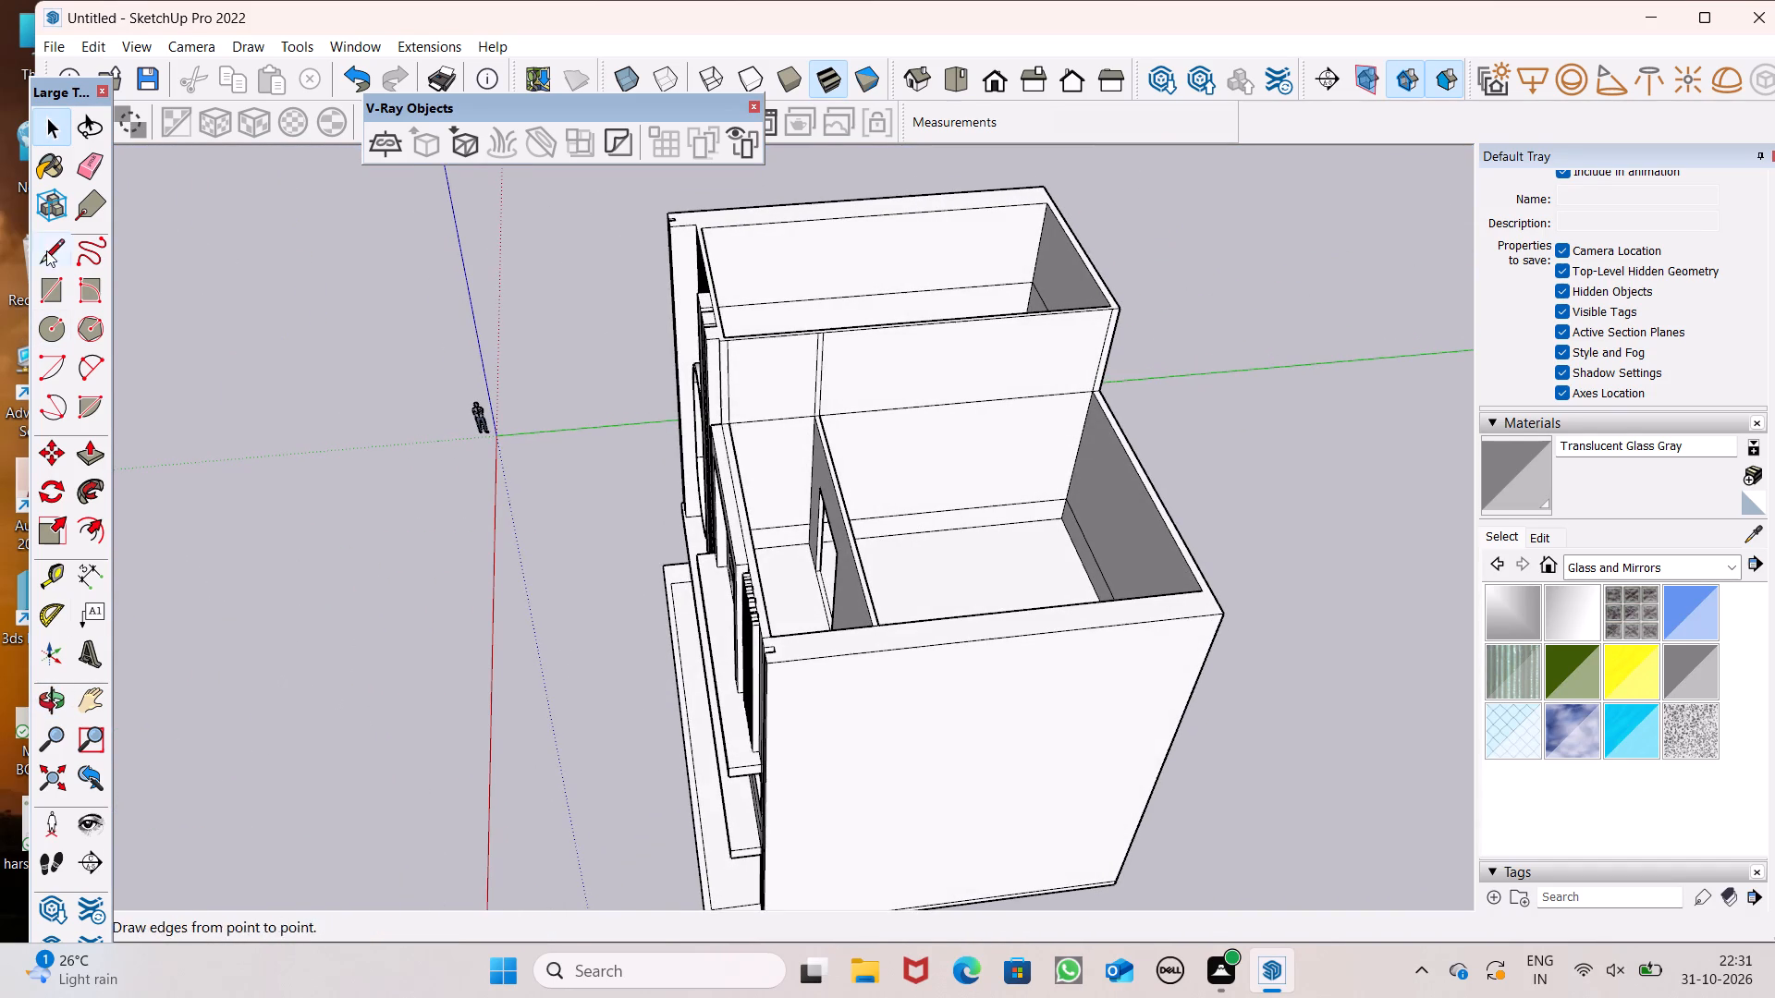
pyautogui.click(49, 259)
pyautogui.scroll(5, 864, 359)
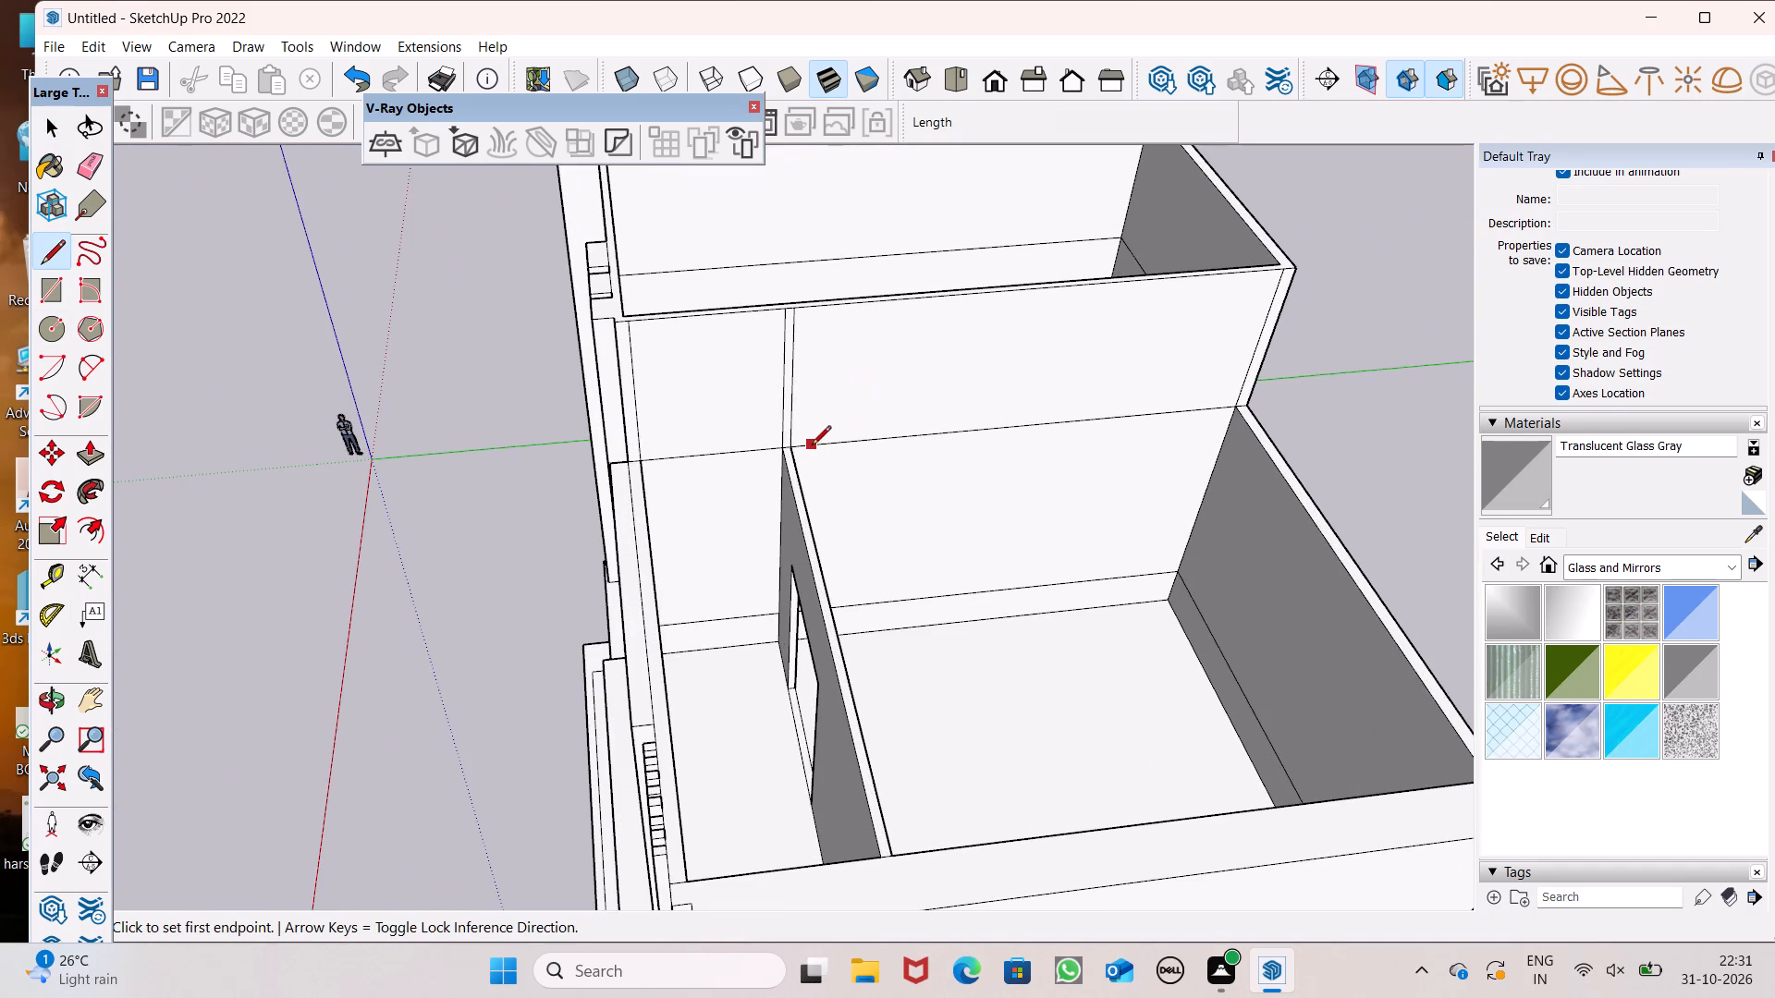
pyautogui.click(812, 446)
pyautogui.click(875, 442)
pyautogui.click(640, 468)
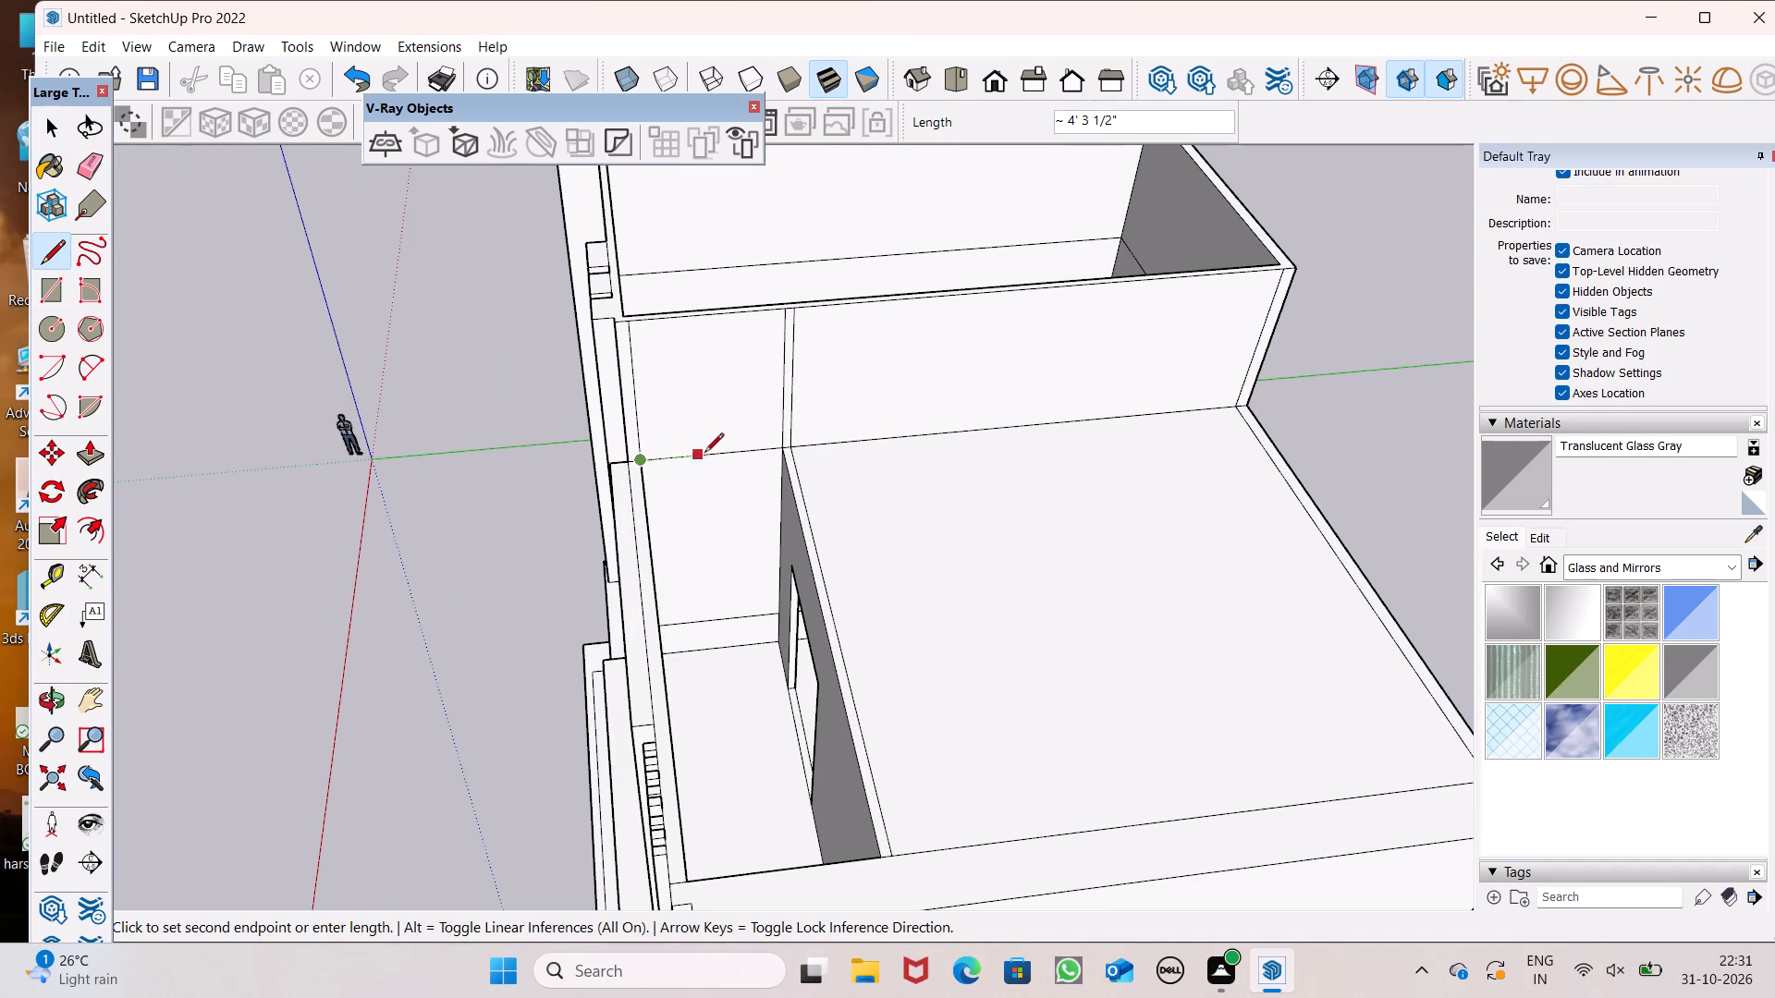
pyautogui.click(704, 454)
# Erase the two vertical partition lines on the taller tower's side wall above the lower roof.
pyautogui.click(102, 168)
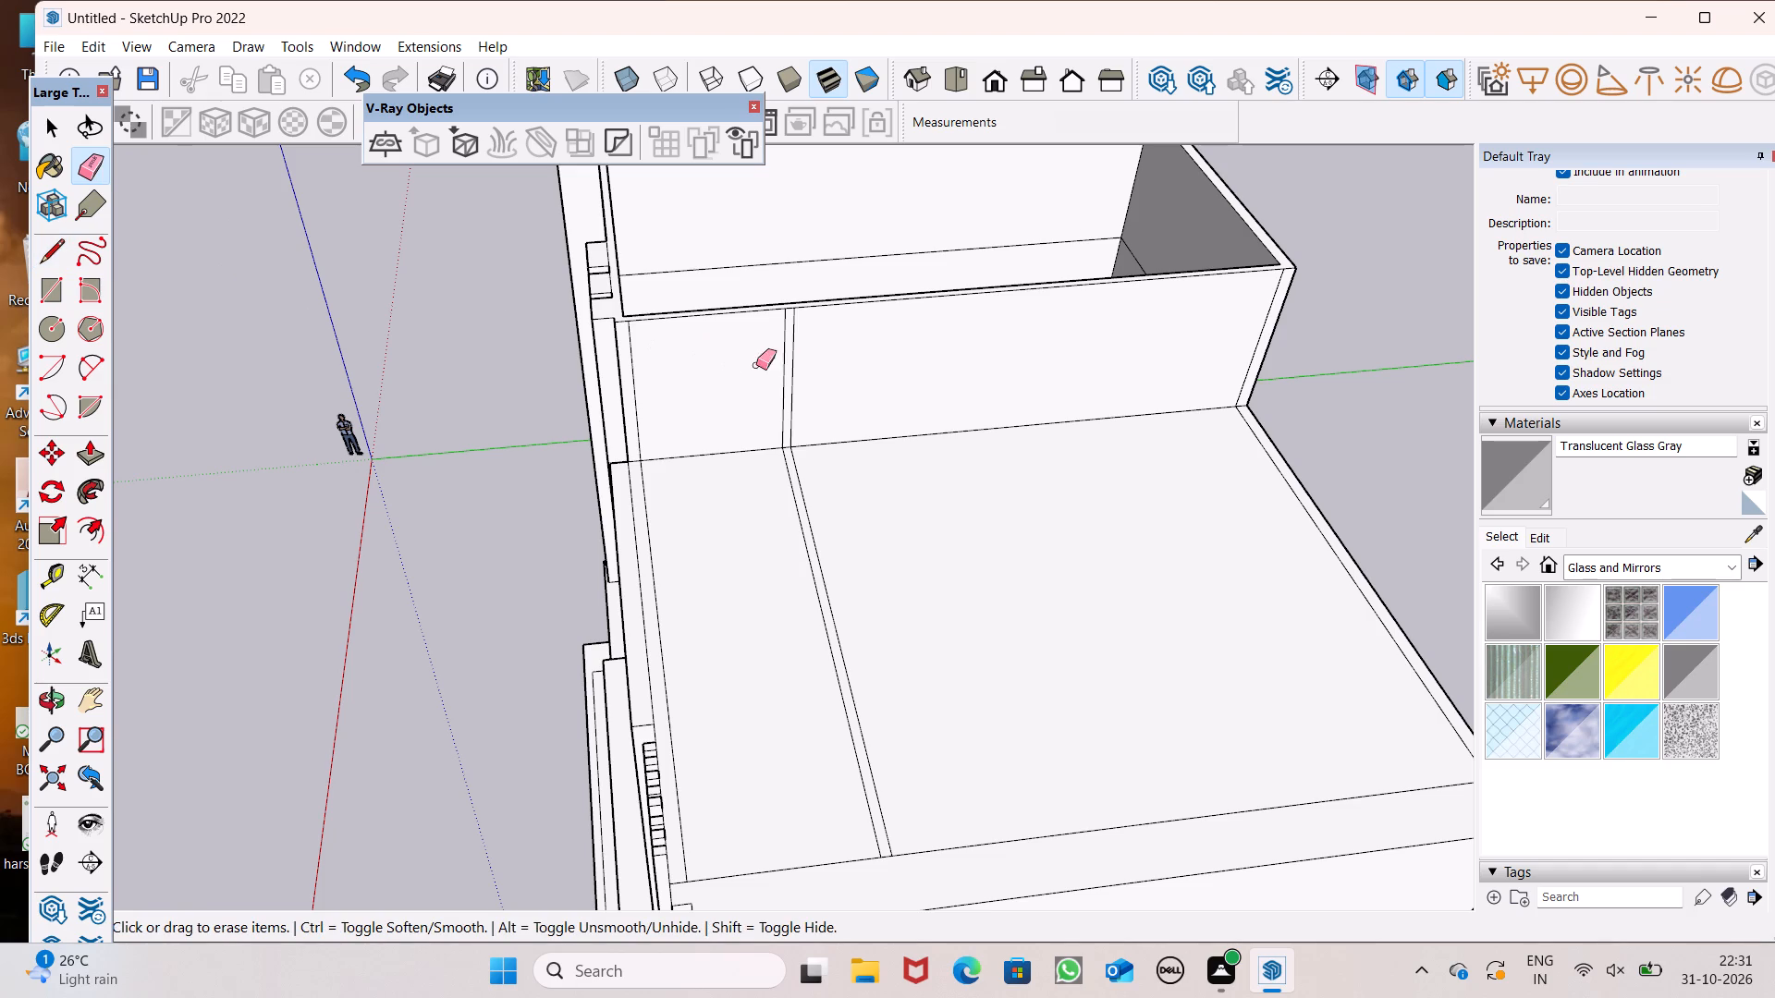
pyautogui.moveTo(814, 365); pyautogui.dragTo(782, 388)
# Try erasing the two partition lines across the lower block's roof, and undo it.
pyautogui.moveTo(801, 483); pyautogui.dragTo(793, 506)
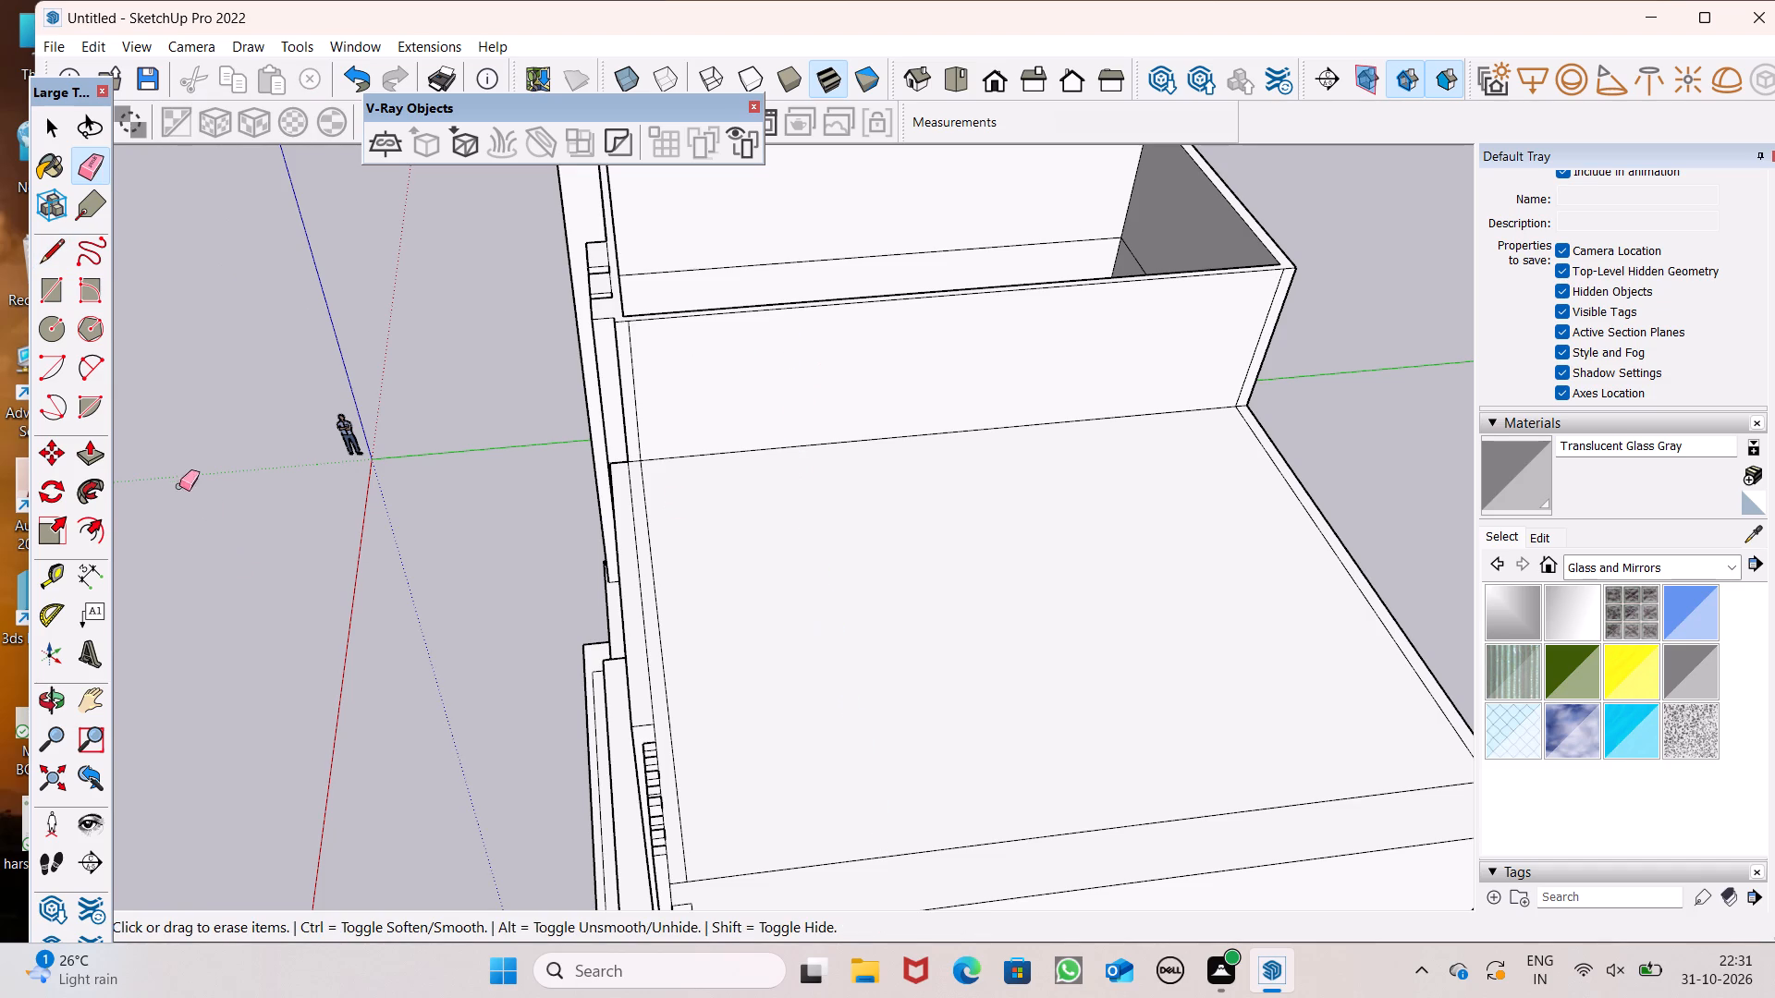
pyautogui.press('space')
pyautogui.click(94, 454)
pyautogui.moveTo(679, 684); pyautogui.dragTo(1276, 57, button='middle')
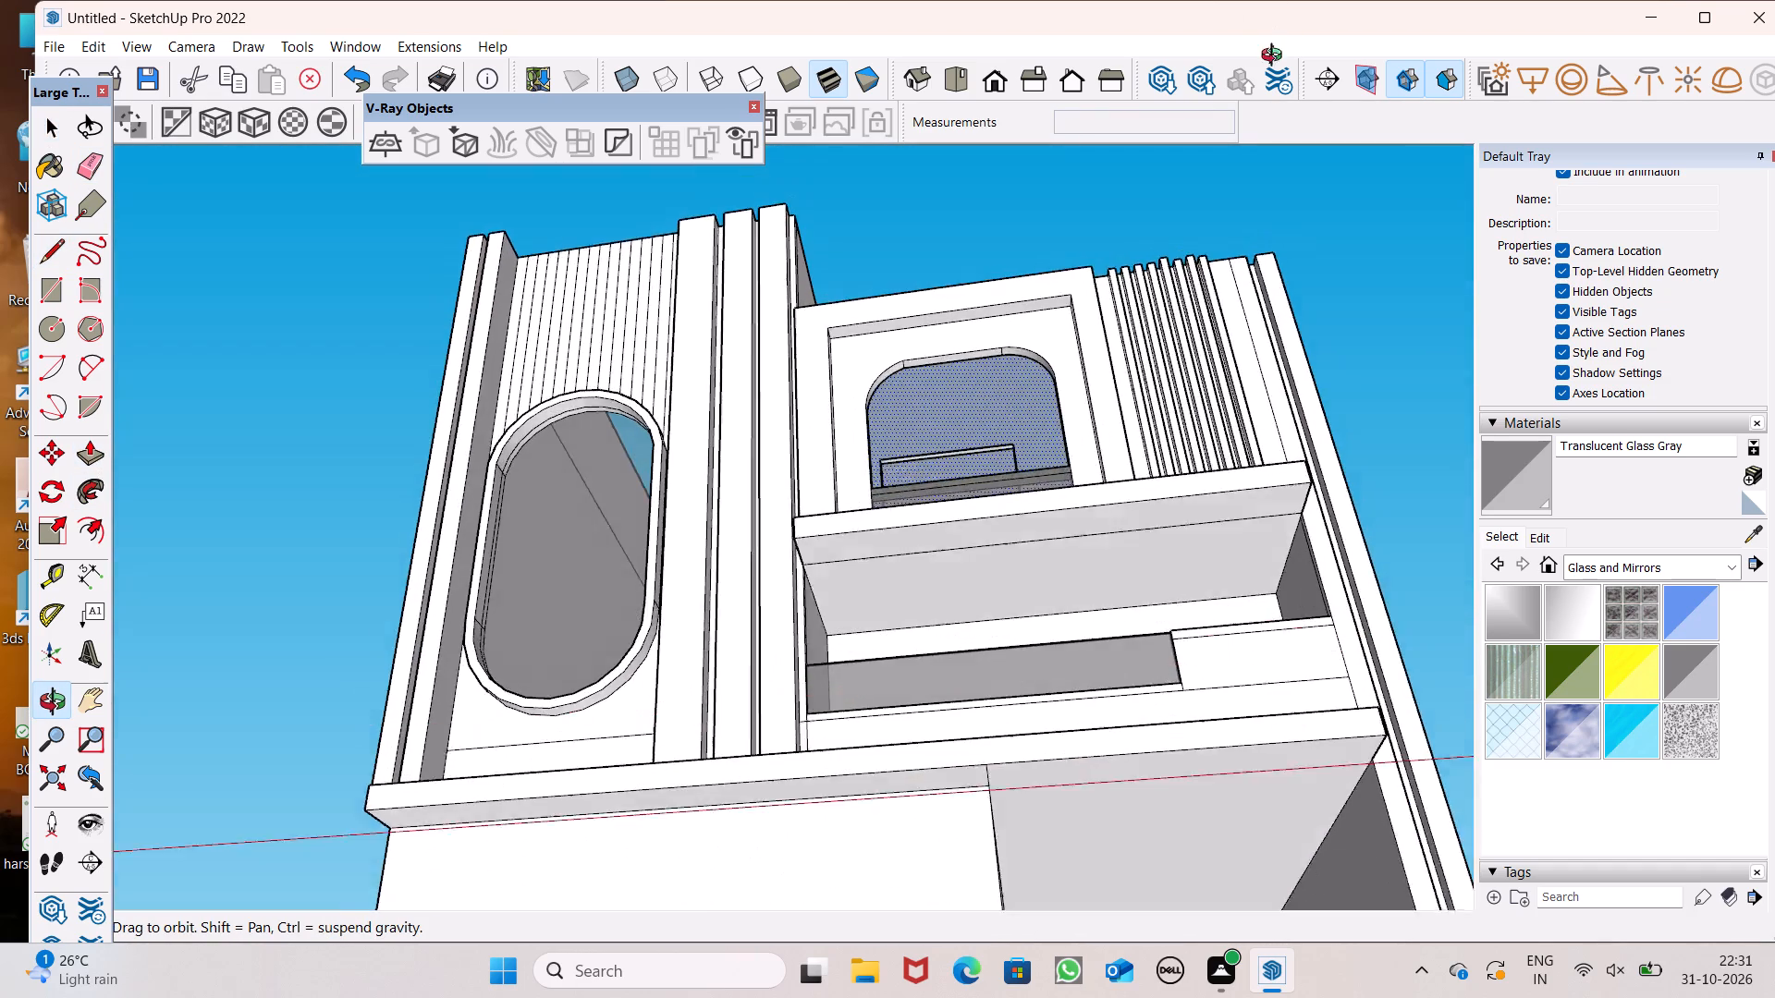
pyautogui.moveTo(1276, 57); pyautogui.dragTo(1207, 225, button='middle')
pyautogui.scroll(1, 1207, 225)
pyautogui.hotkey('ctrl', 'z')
# Push the lower block's rear roof face, behind the partition lines, down 6".
pyautogui.moveTo(1178, 252); pyautogui.dragTo(791, 498, button='middle')
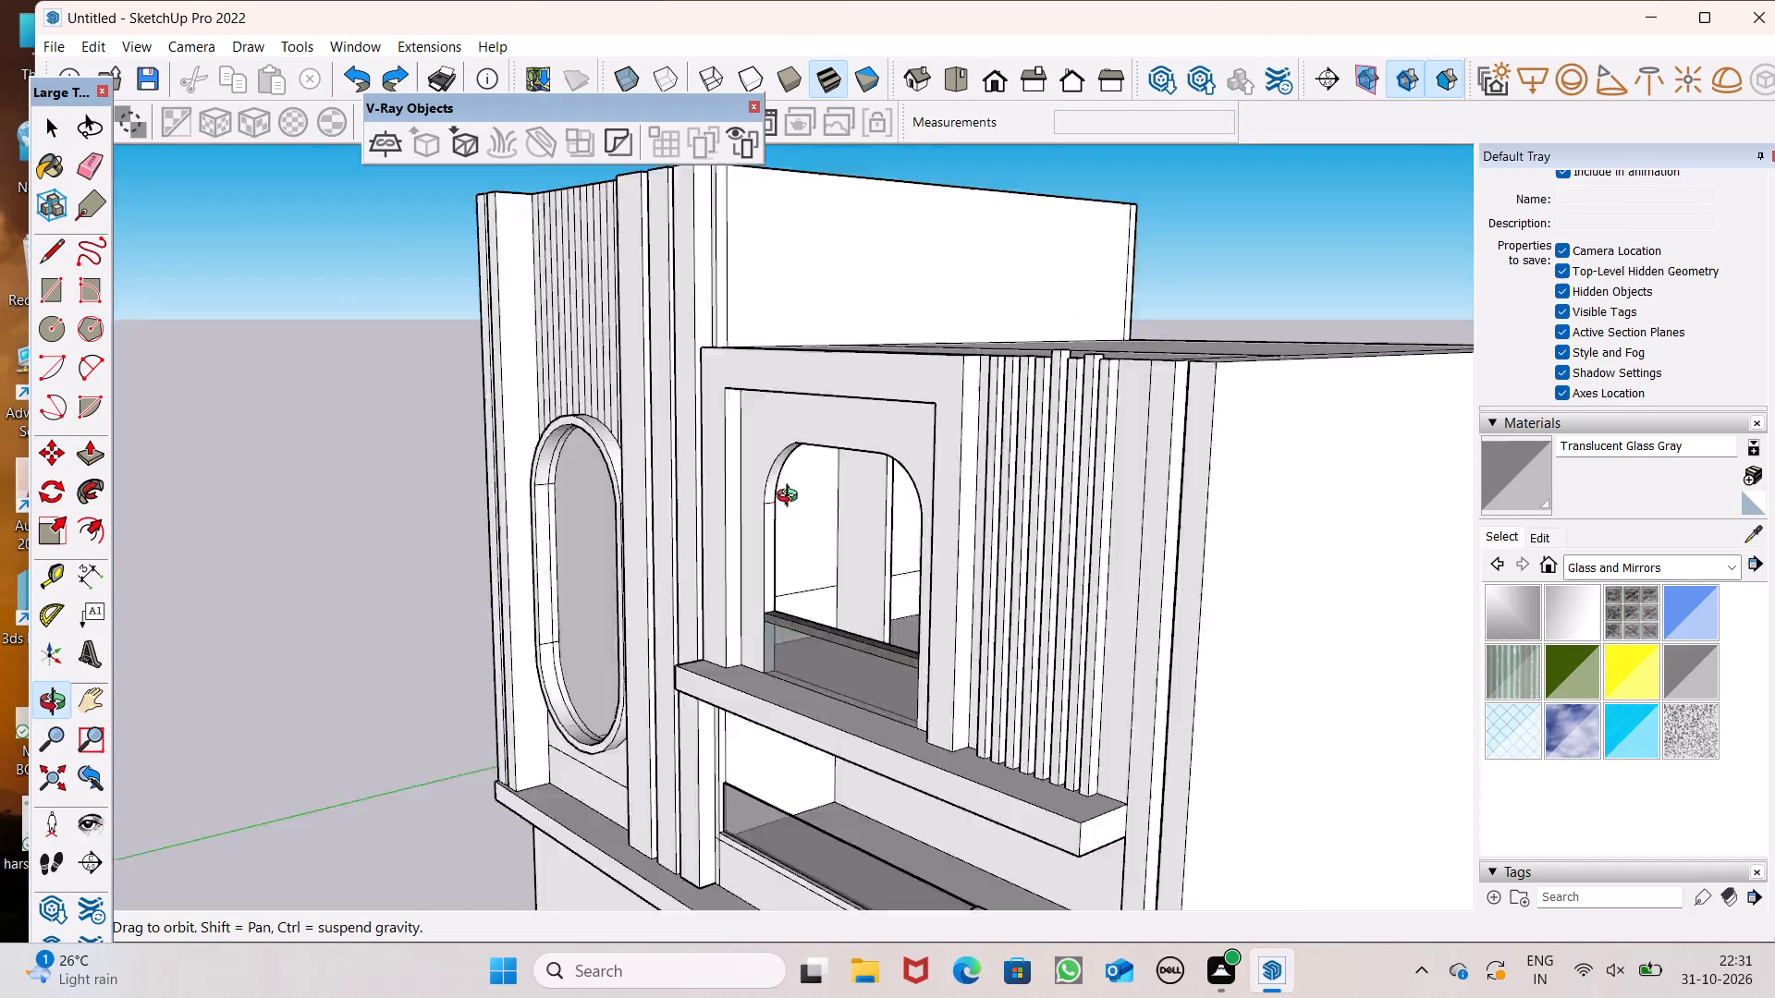
pyautogui.moveTo(791, 498); pyautogui.dragTo(948, 534, button='middle')
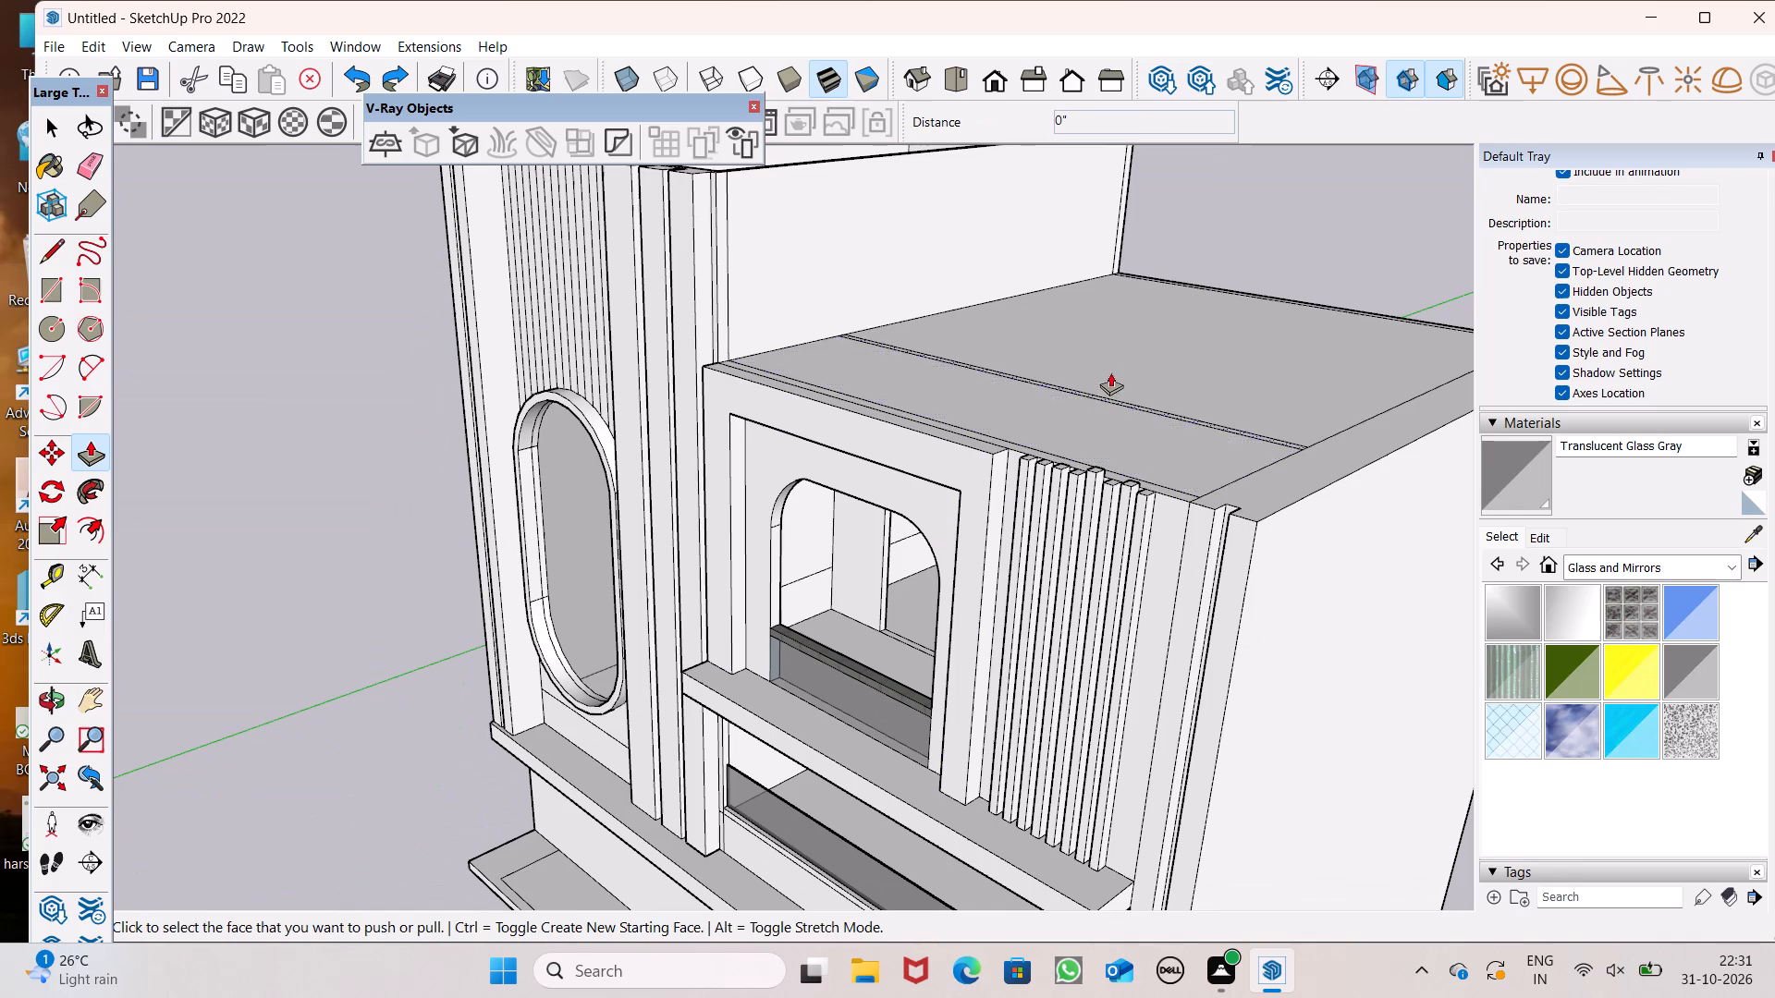
pyautogui.moveTo(1114, 370); pyautogui.dragTo(1120, 380)
pyautogui.write('6"')
pyautogui.press('Return')
# Push the lower block's front roof face, between the partition lines and the facade, down 6".
pyautogui.moveTo(1096, 424); pyautogui.dragTo(1102, 442)
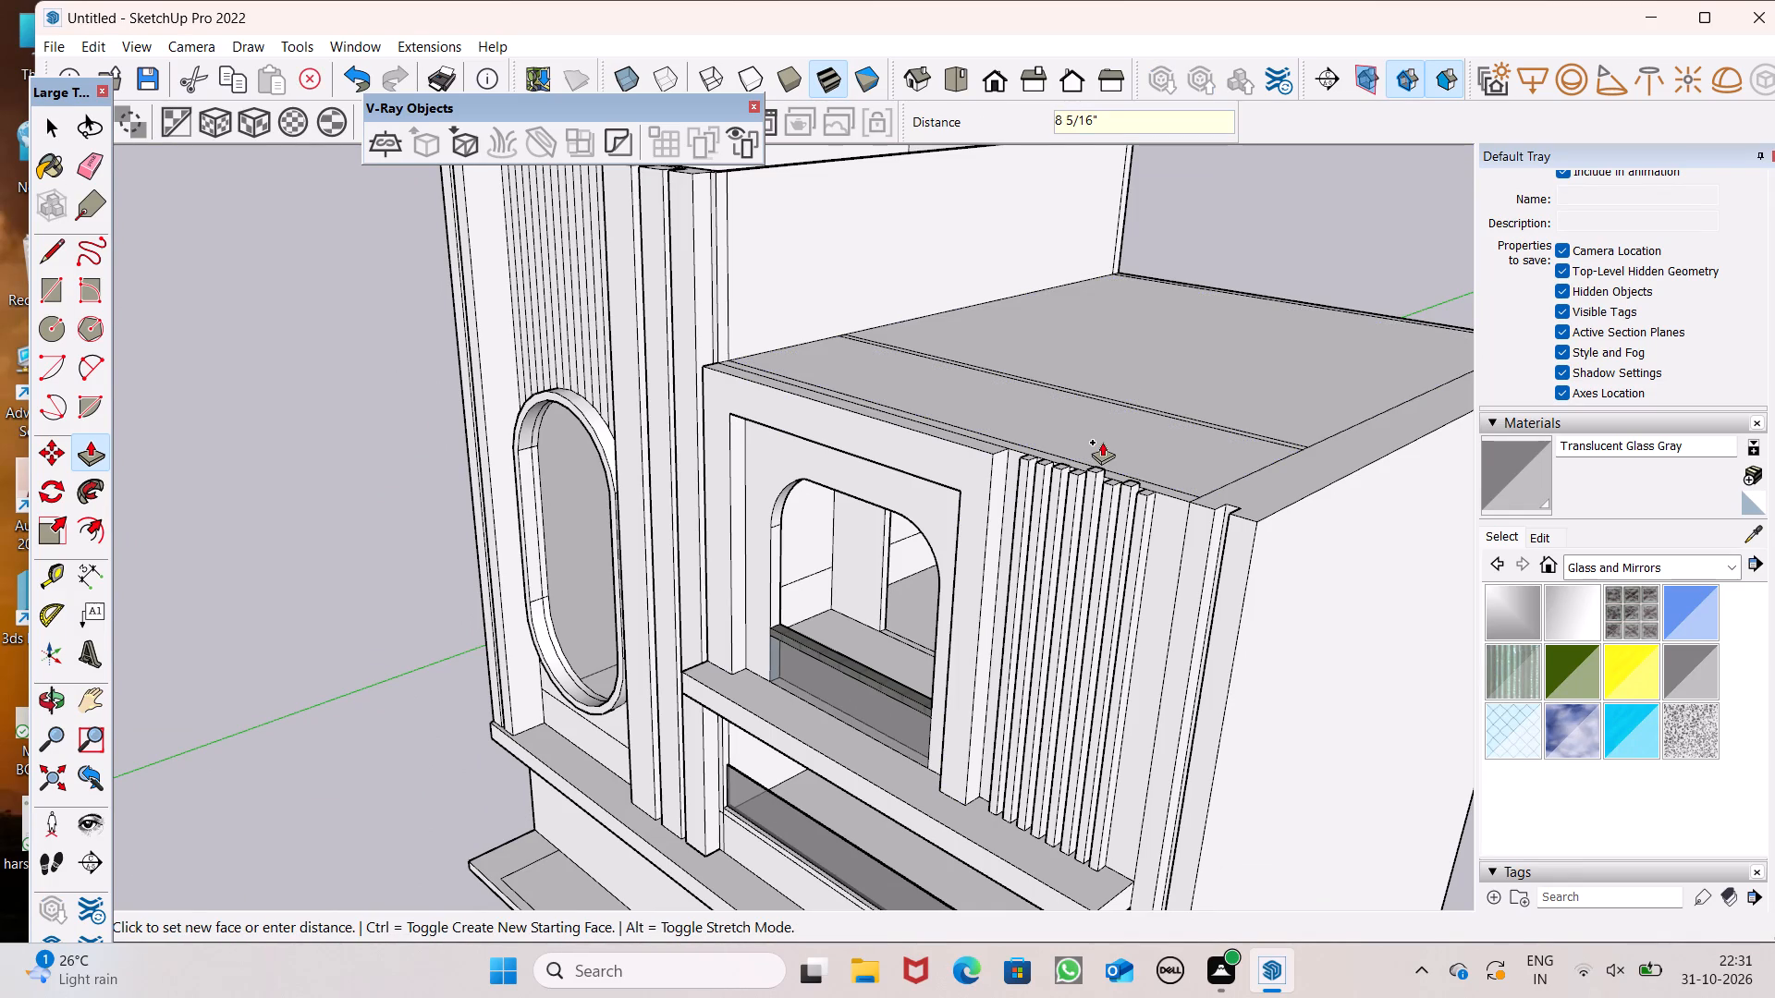
pyautogui.moveTo(1102, 442); pyautogui.dragTo(1105, 443)
pyautogui.write('6"')
pyautogui.press('Return')
pyautogui.scroll(-3, 1096, 428)
pyautogui.press('space')
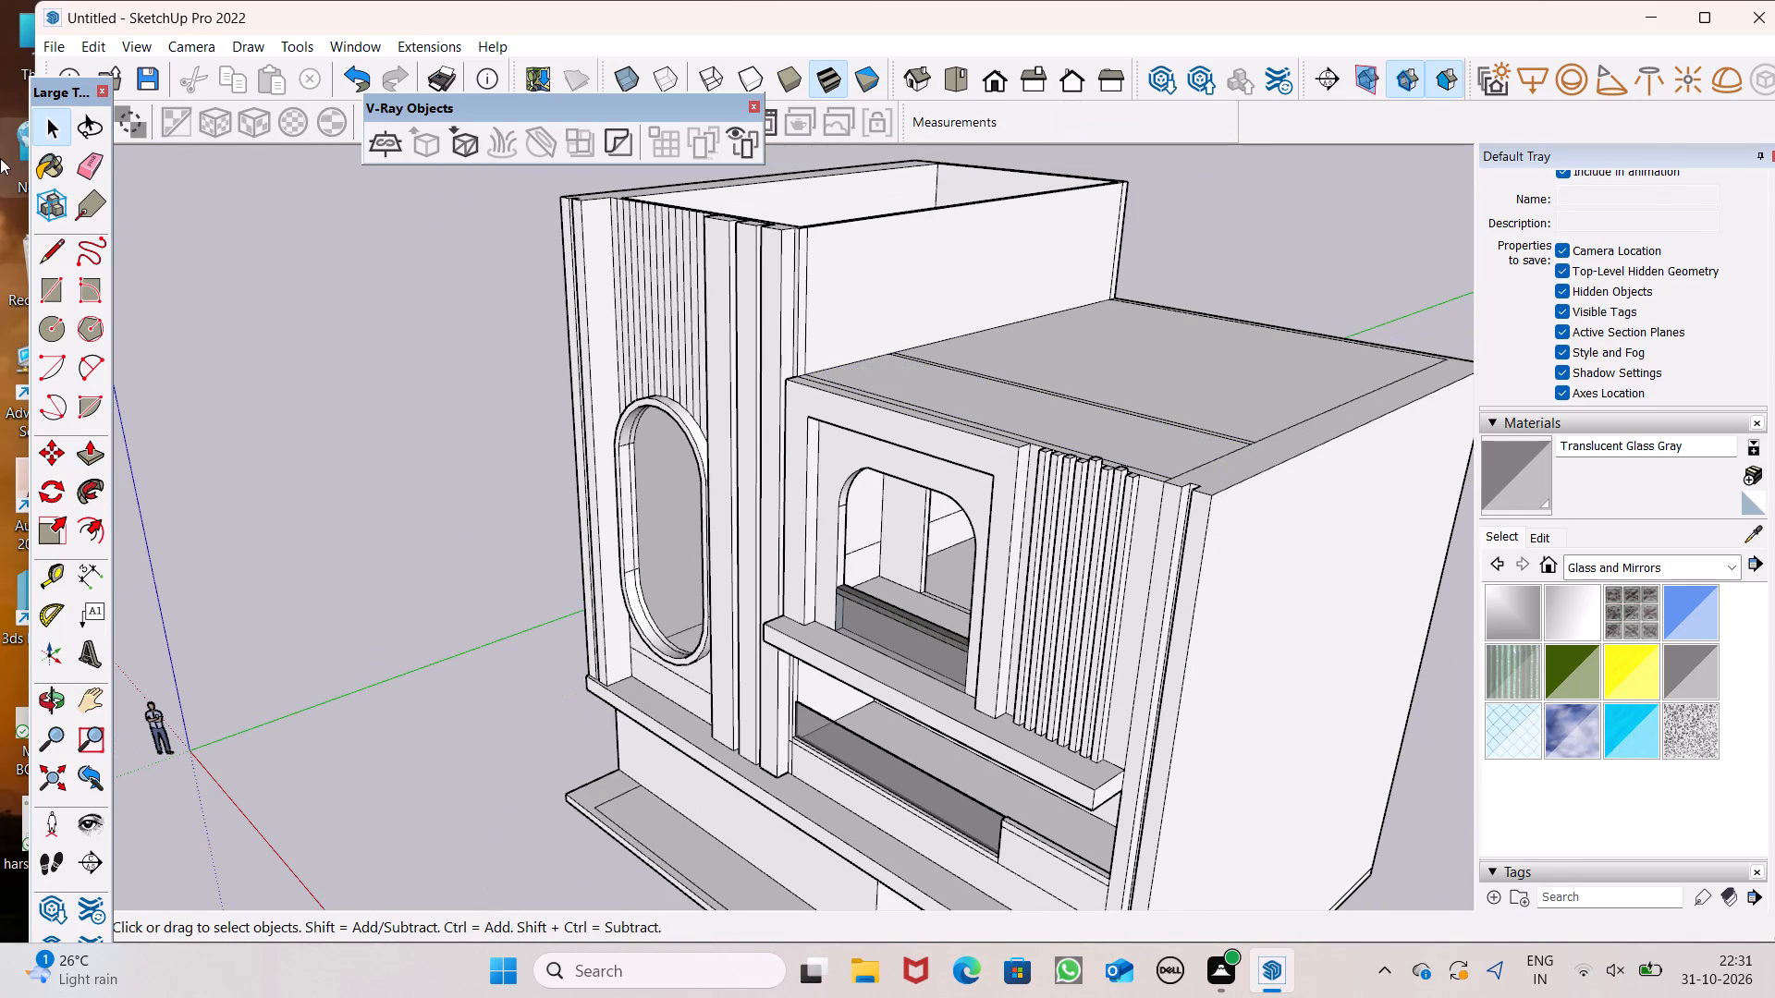
# Erase the two parallel partition lines running across the lower block's roof.
pyautogui.click(67, 156)
pyautogui.click(104, 171)
pyautogui.moveTo(567, 411); pyautogui.dragTo(799, 705, button='middle')
pyautogui.scroll(1, 1144, 349)
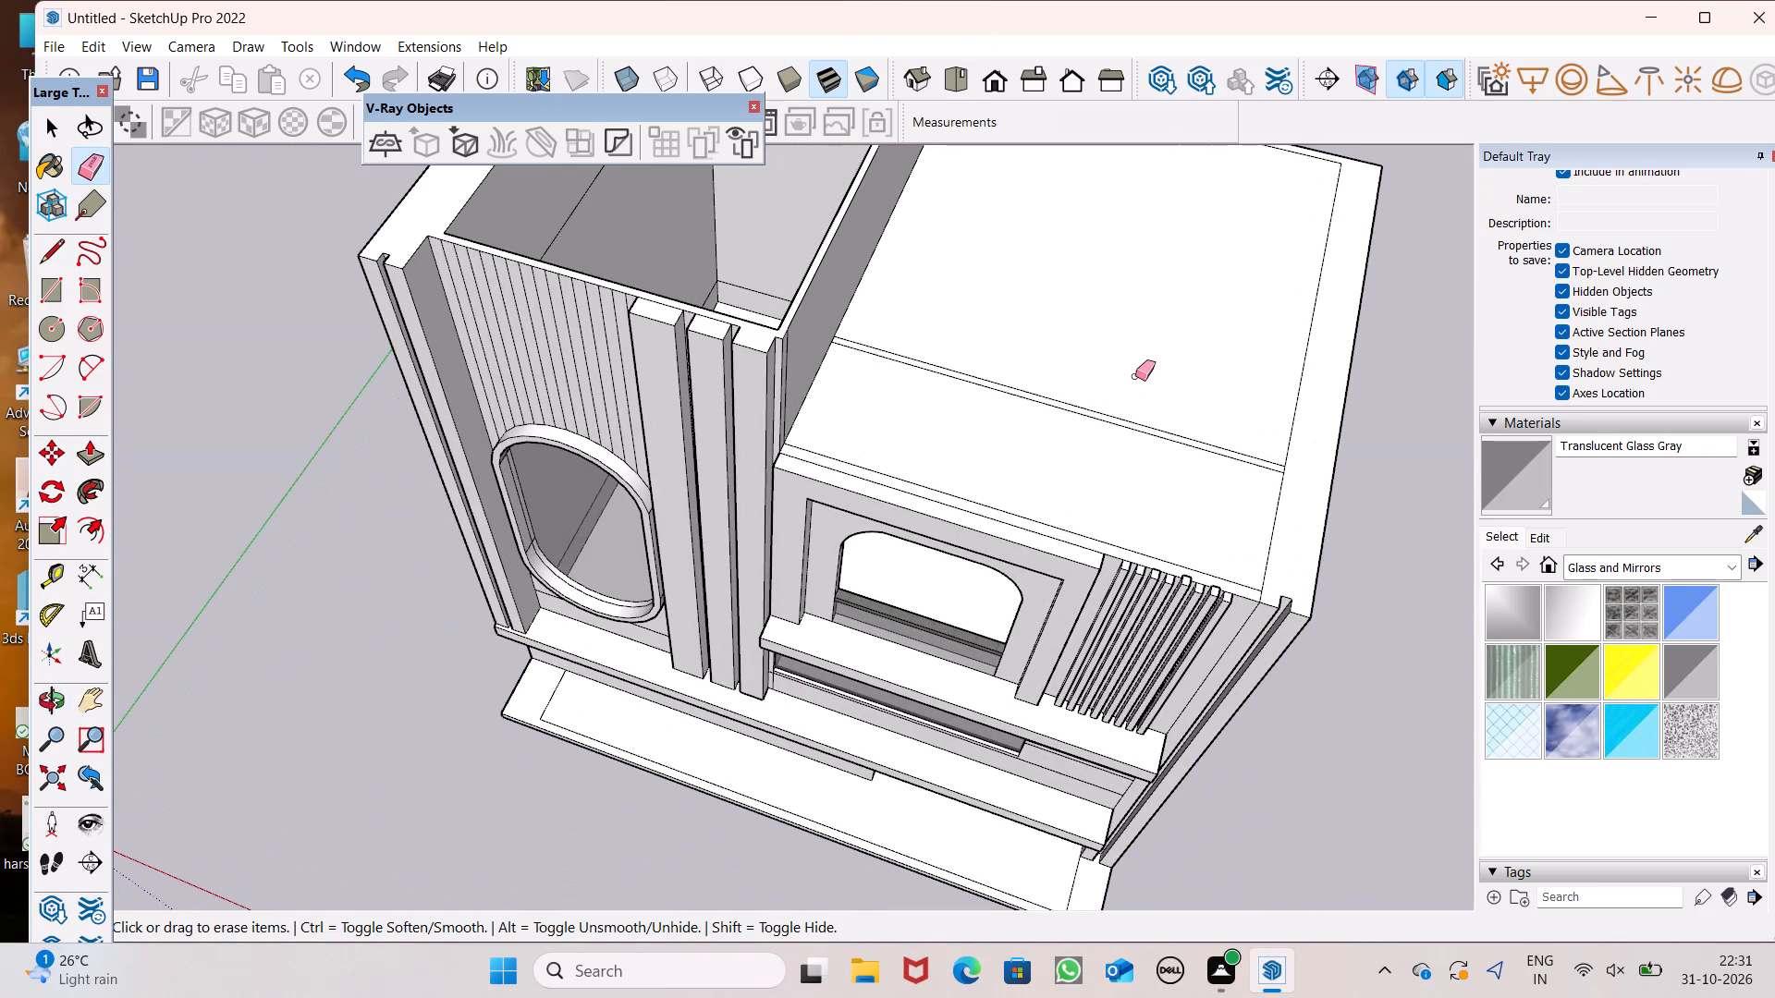
pyautogui.moveTo(1135, 376); pyautogui.dragTo(1124, 455)
# Erase the leftover lines along the front edge of the lower block's roof, just behind the arched-window facade.
pyautogui.moveTo(1103, 470); pyautogui.dragTo(1203, 0, button='middle')
pyautogui.scroll(1, 1203, 0)
pyautogui.moveTo(1104, 588); pyautogui.dragTo(1000, 289, button='middle')
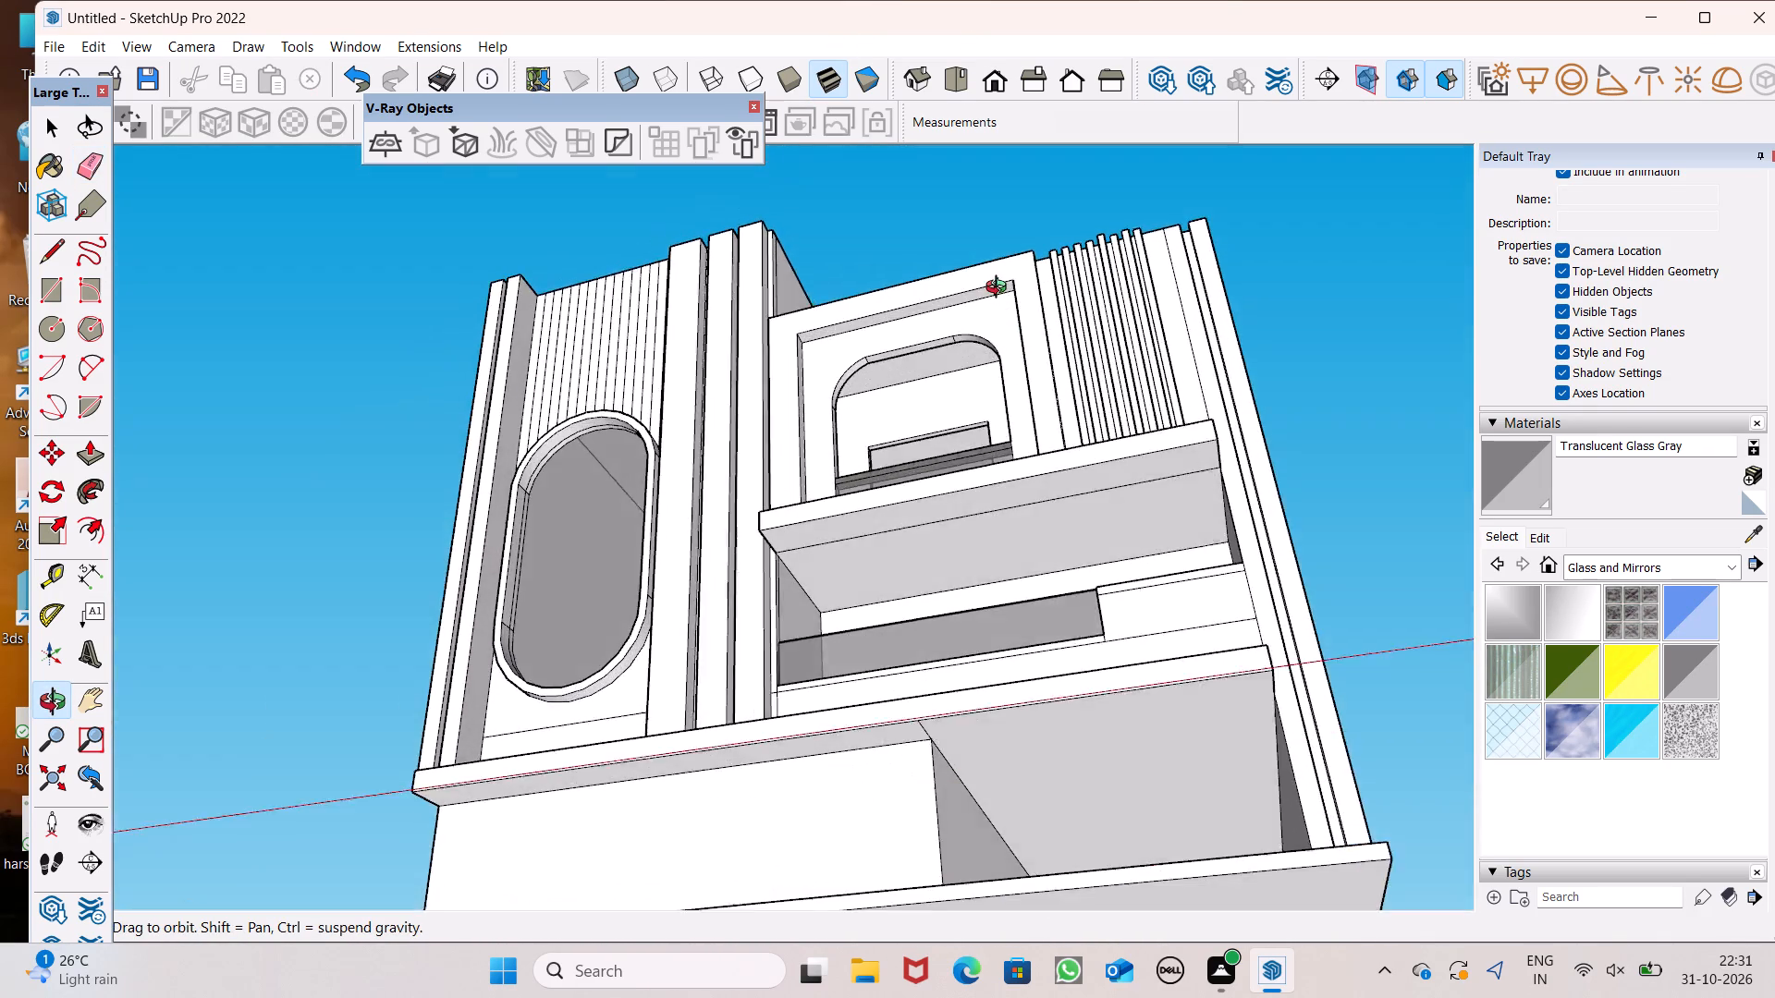
pyautogui.moveTo(1000, 289); pyautogui.dragTo(828, 944, button='middle')
pyautogui.scroll(5, 1034, 734)
pyautogui.scroll(-6, 1014, 488)
pyautogui.scroll(2, 954, 439)
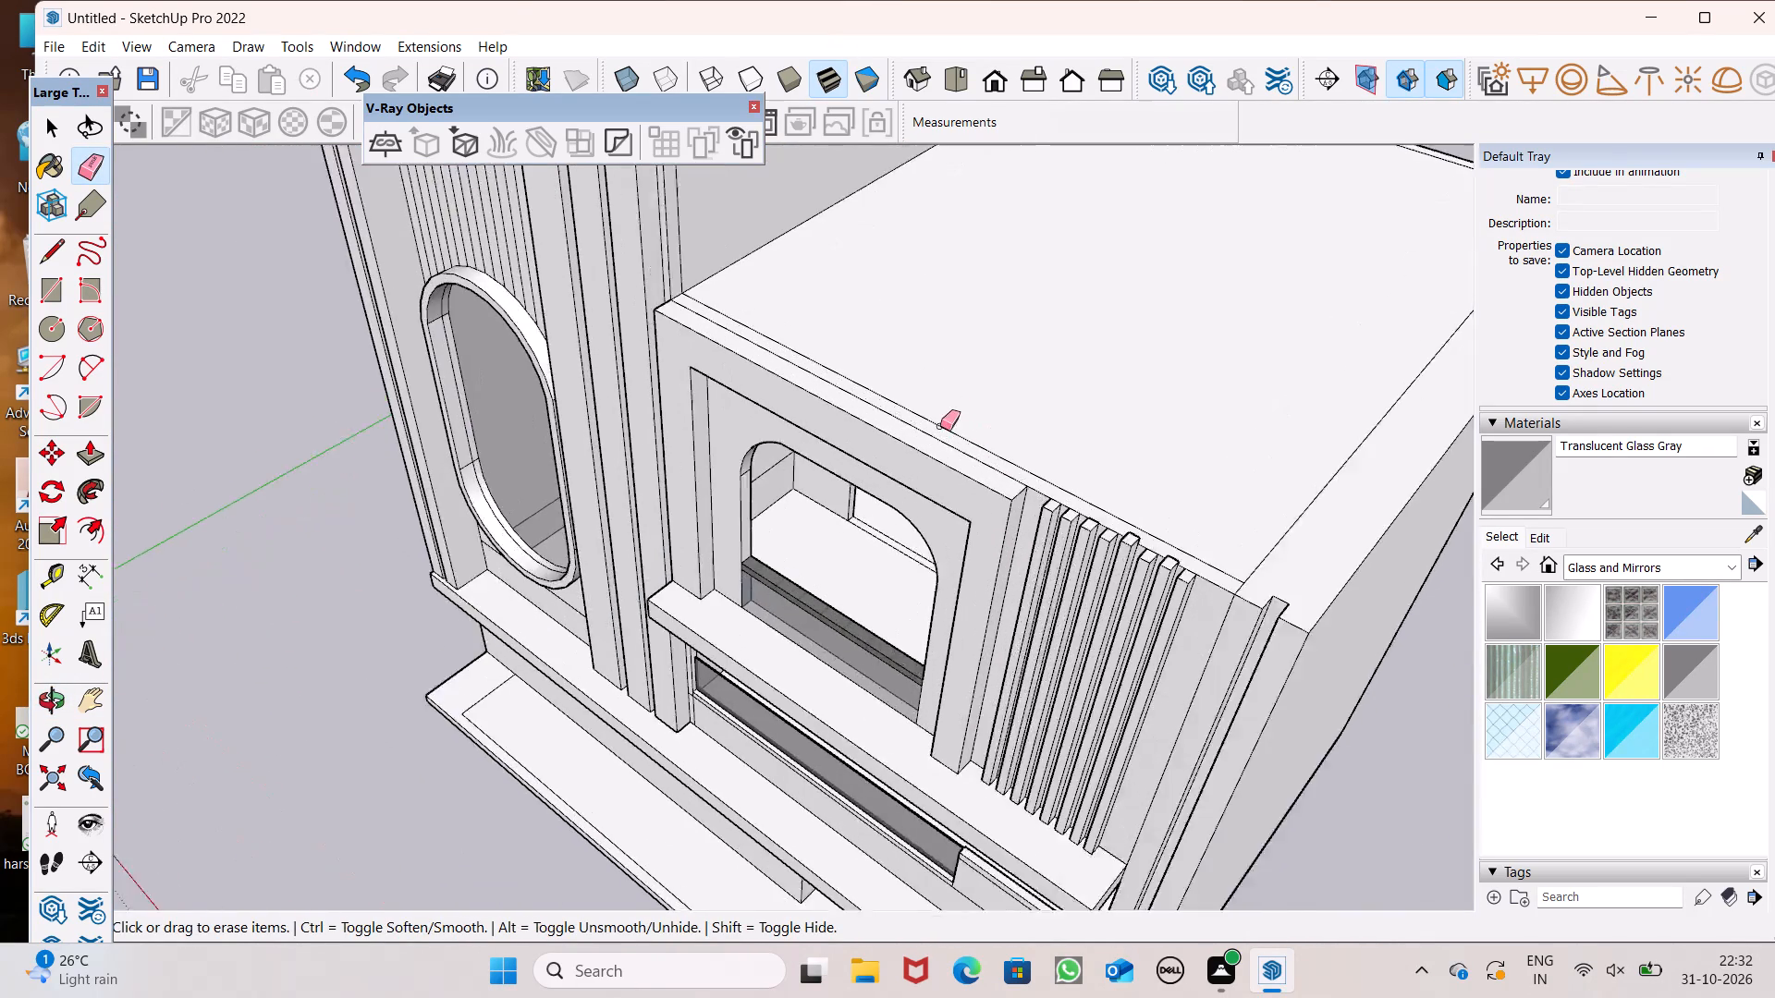
pyautogui.scroll(4, 940, 426)
pyautogui.scroll(-5, 920, 419)
pyautogui.moveTo(1071, 402); pyautogui.dragTo(995, 445, button='middle')
pyautogui.scroll(4, 989, 444)
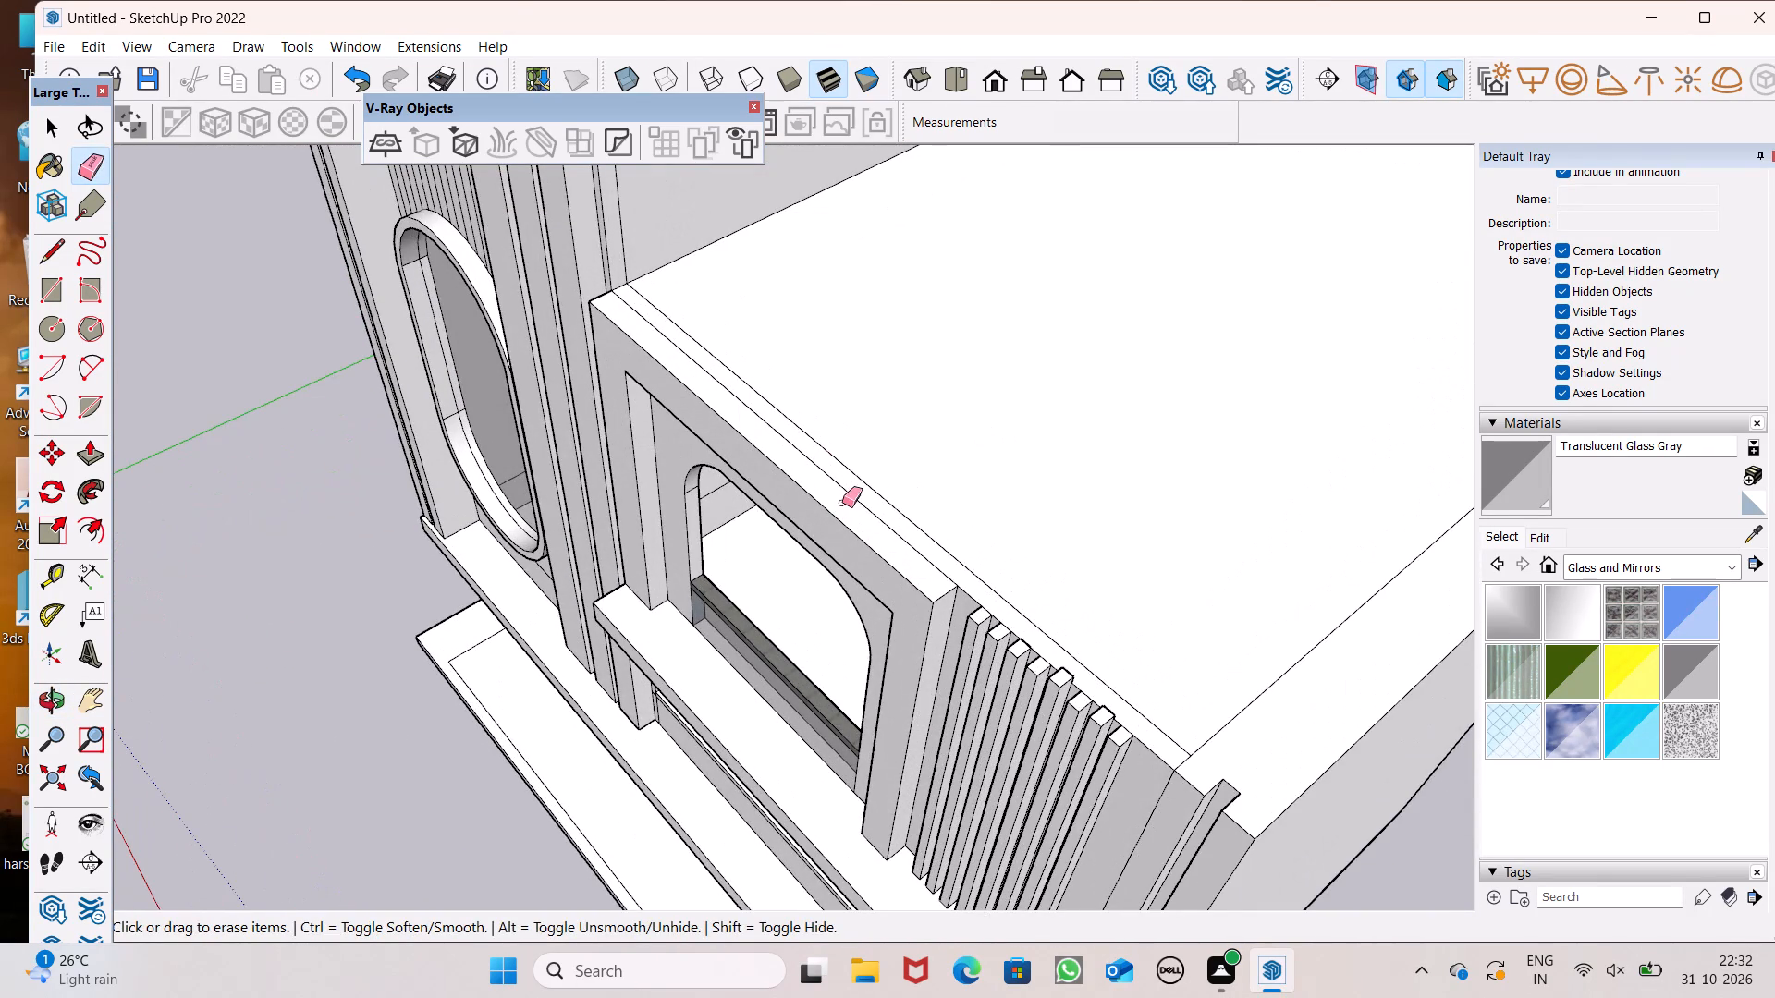
pyautogui.moveTo(841, 511); pyautogui.dragTo(870, 495)
pyautogui.scroll(-6, 842, 494)
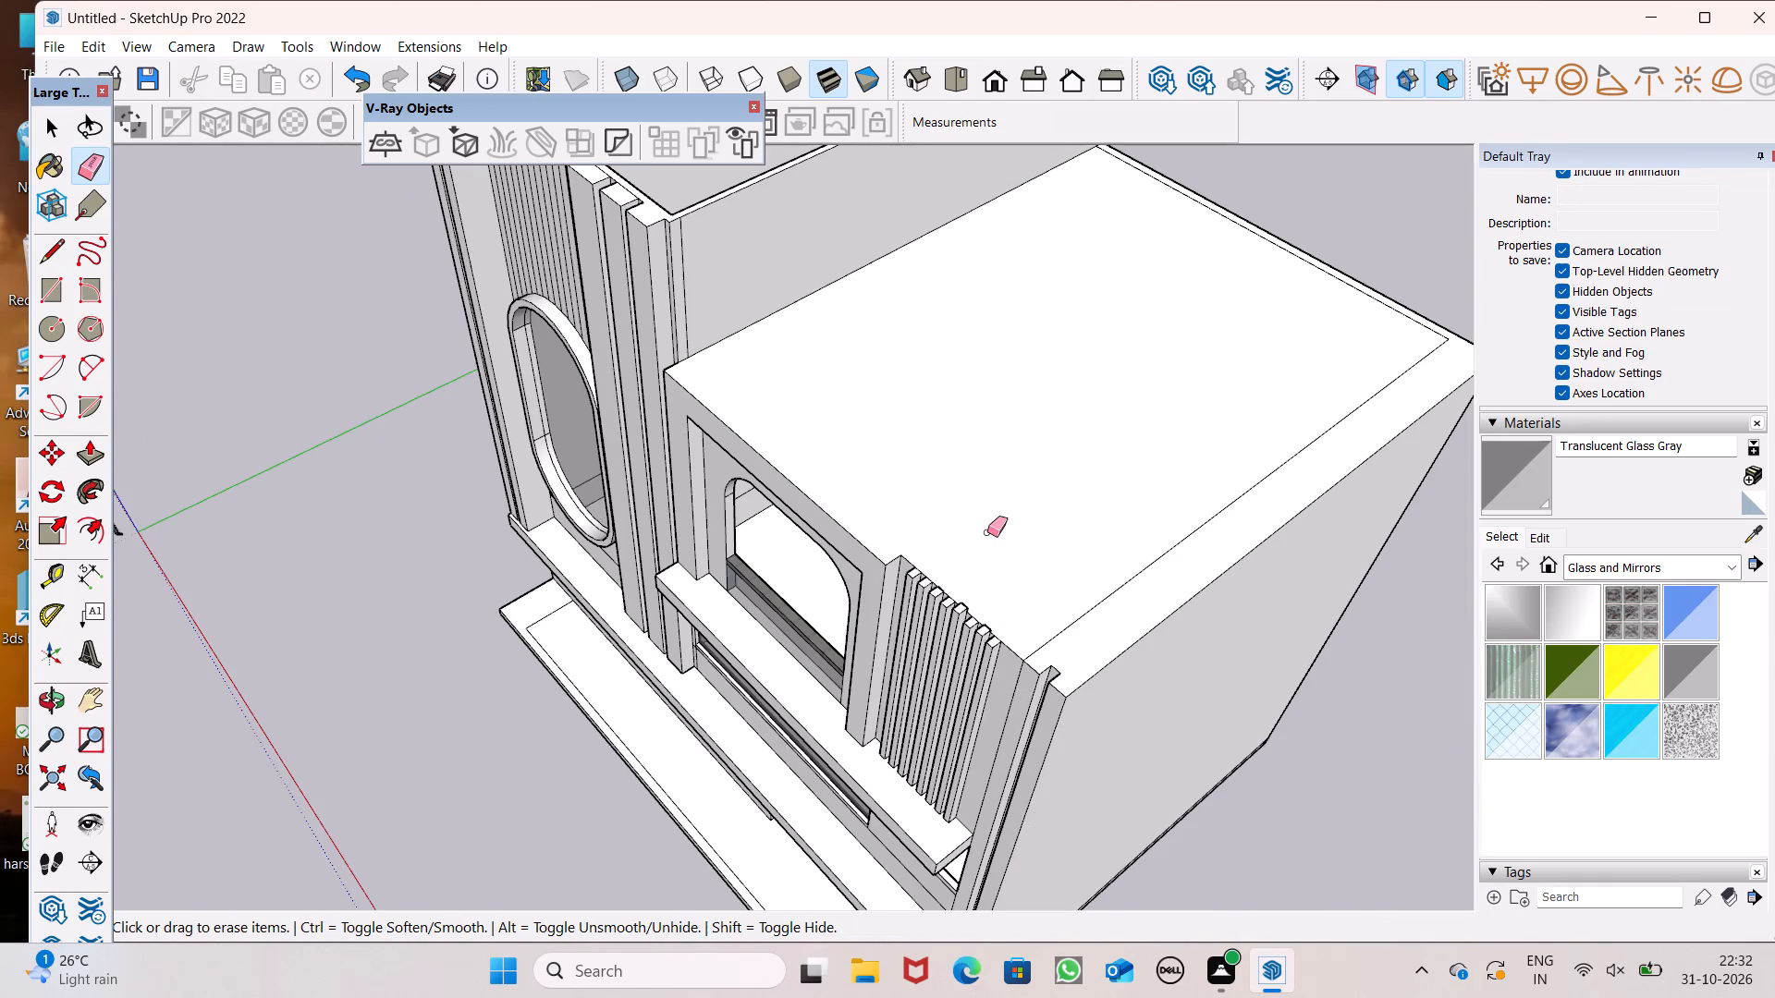
# Pull the lower block's side and rear wall tops up above the roof with Push/Pull to enclose a terrace.
pyautogui.scroll(-2, 1171, 542)
pyautogui.moveTo(1236, 599); pyautogui.dragTo(1181, 578, button='middle')
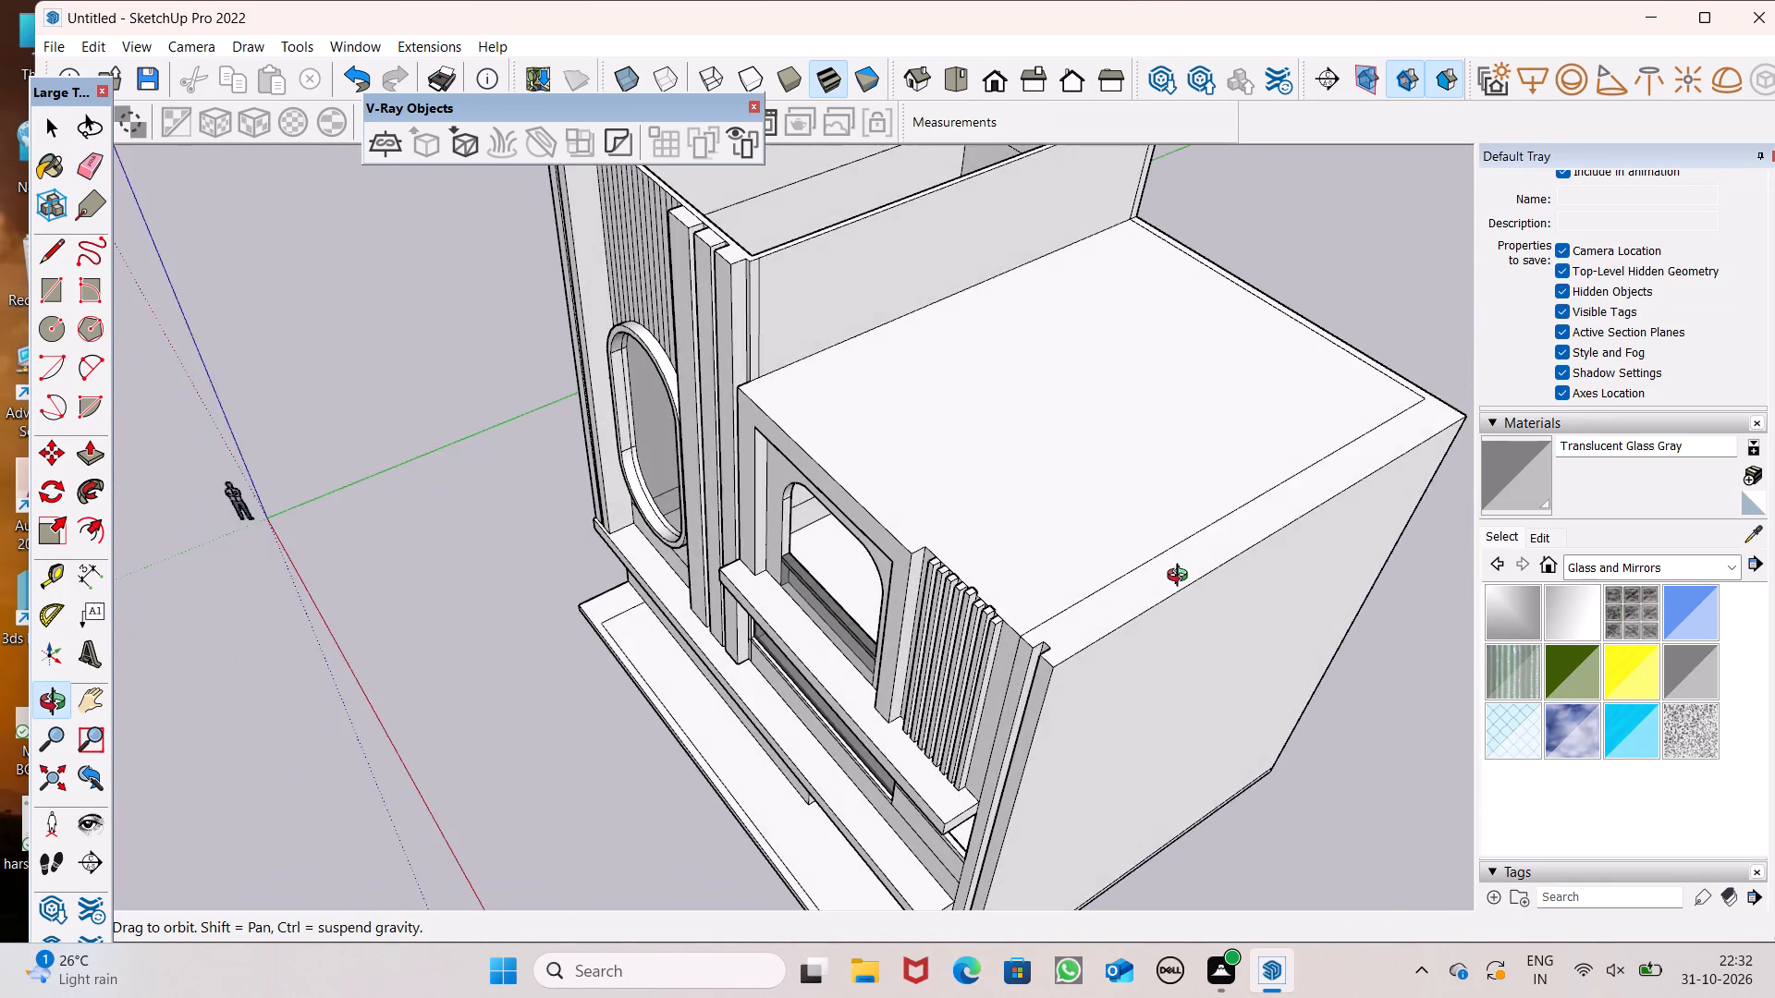
pyautogui.moveTo(1181, 578); pyautogui.dragTo(1138, 598, button='middle')
pyautogui.scroll(-2, 899, 570)
pyautogui.moveTo(1043, 594); pyautogui.dragTo(1081, 491, button='middle')
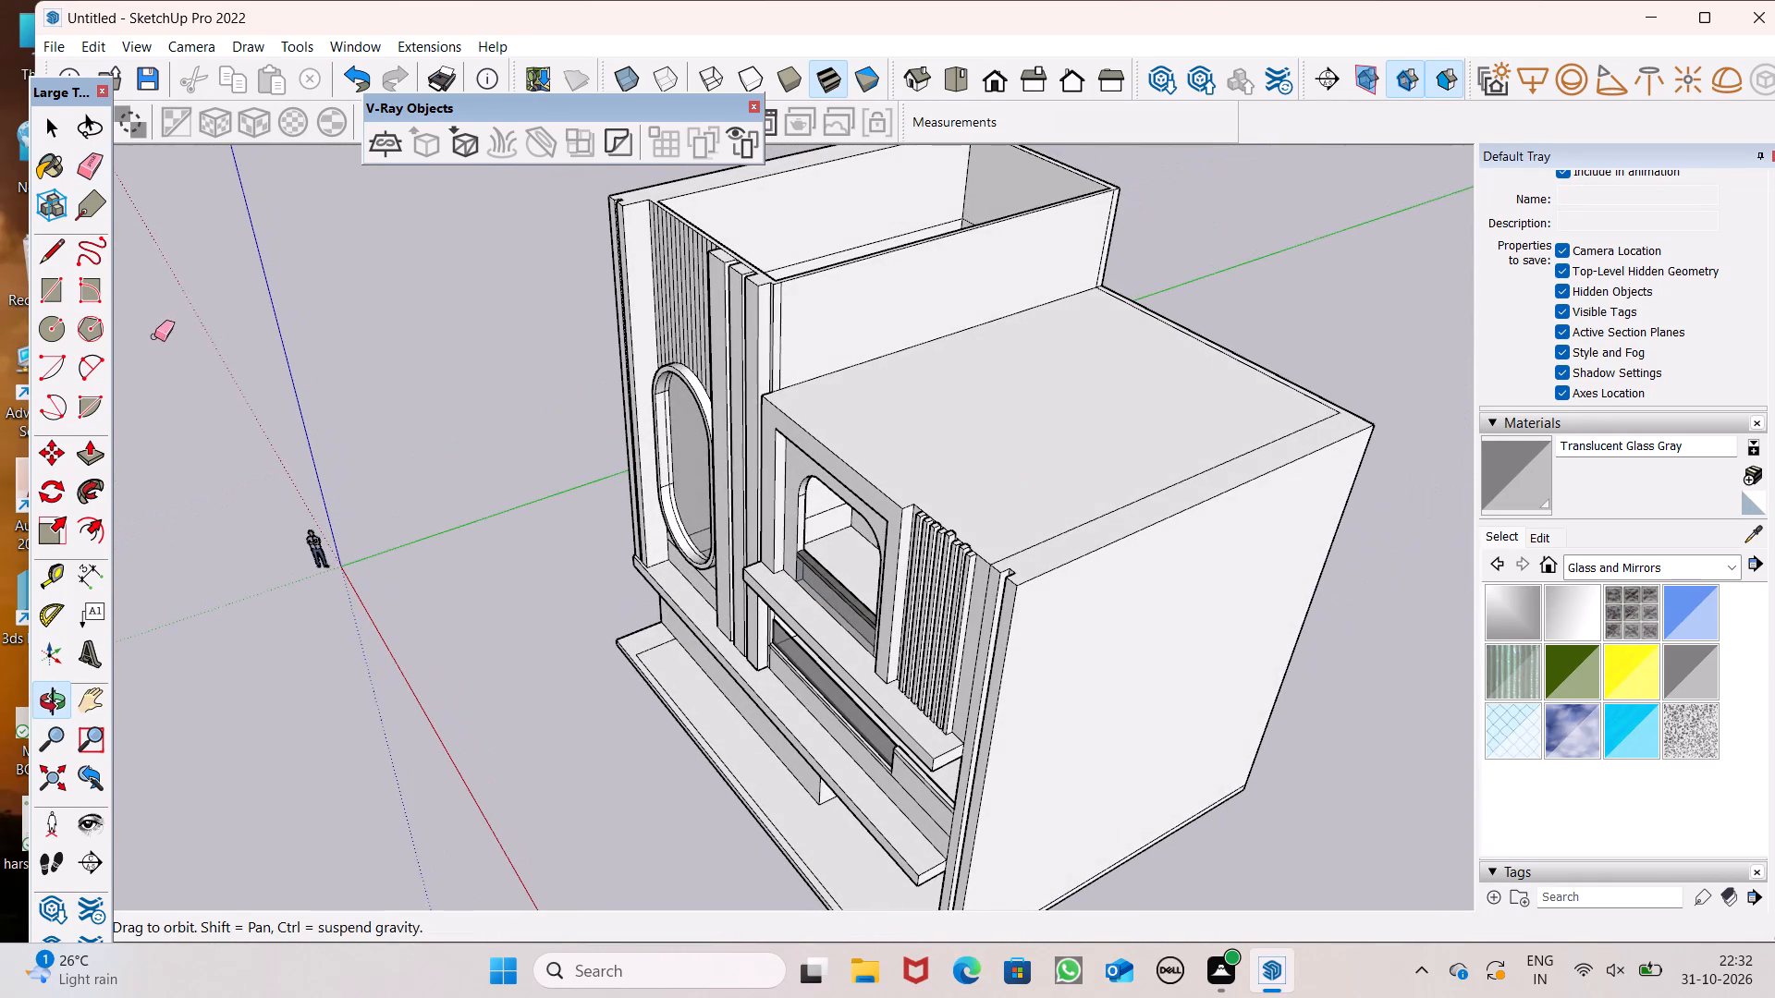
pyautogui.moveTo(88, 448); pyautogui.dragTo(106, 446)
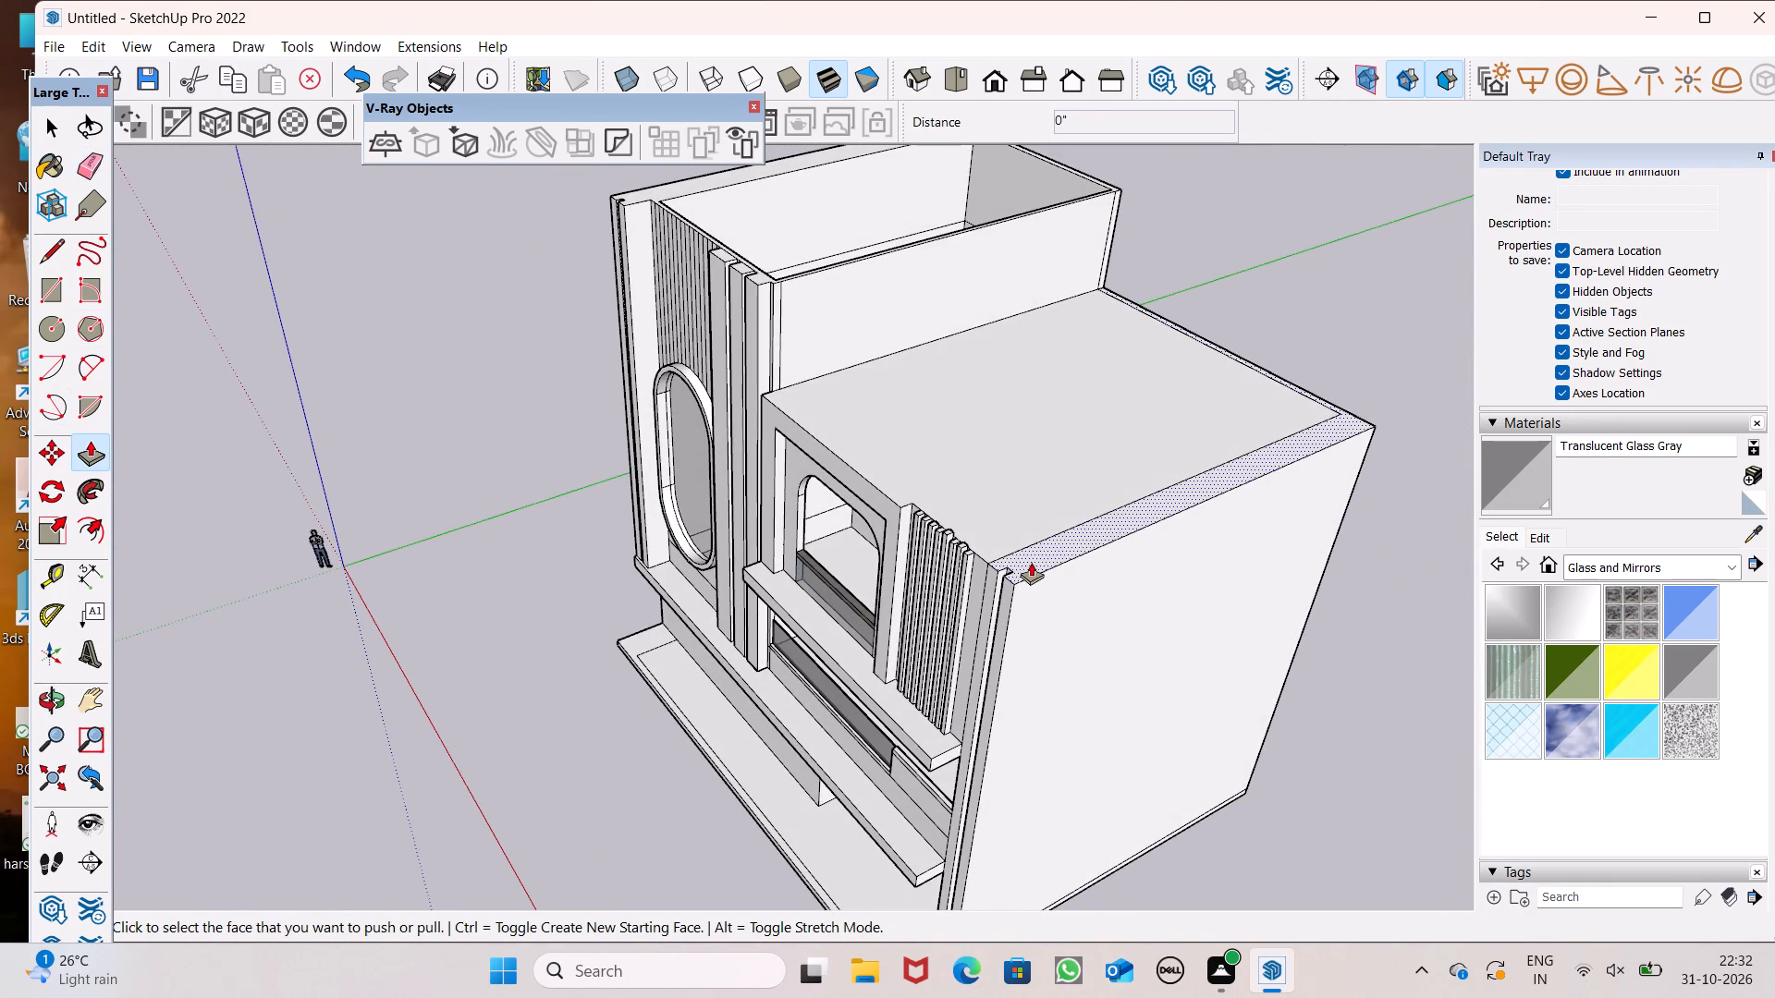
pyautogui.moveTo(1031, 560); pyautogui.dragTo(1045, 498)
pyautogui.doubleClick(1046, 497)
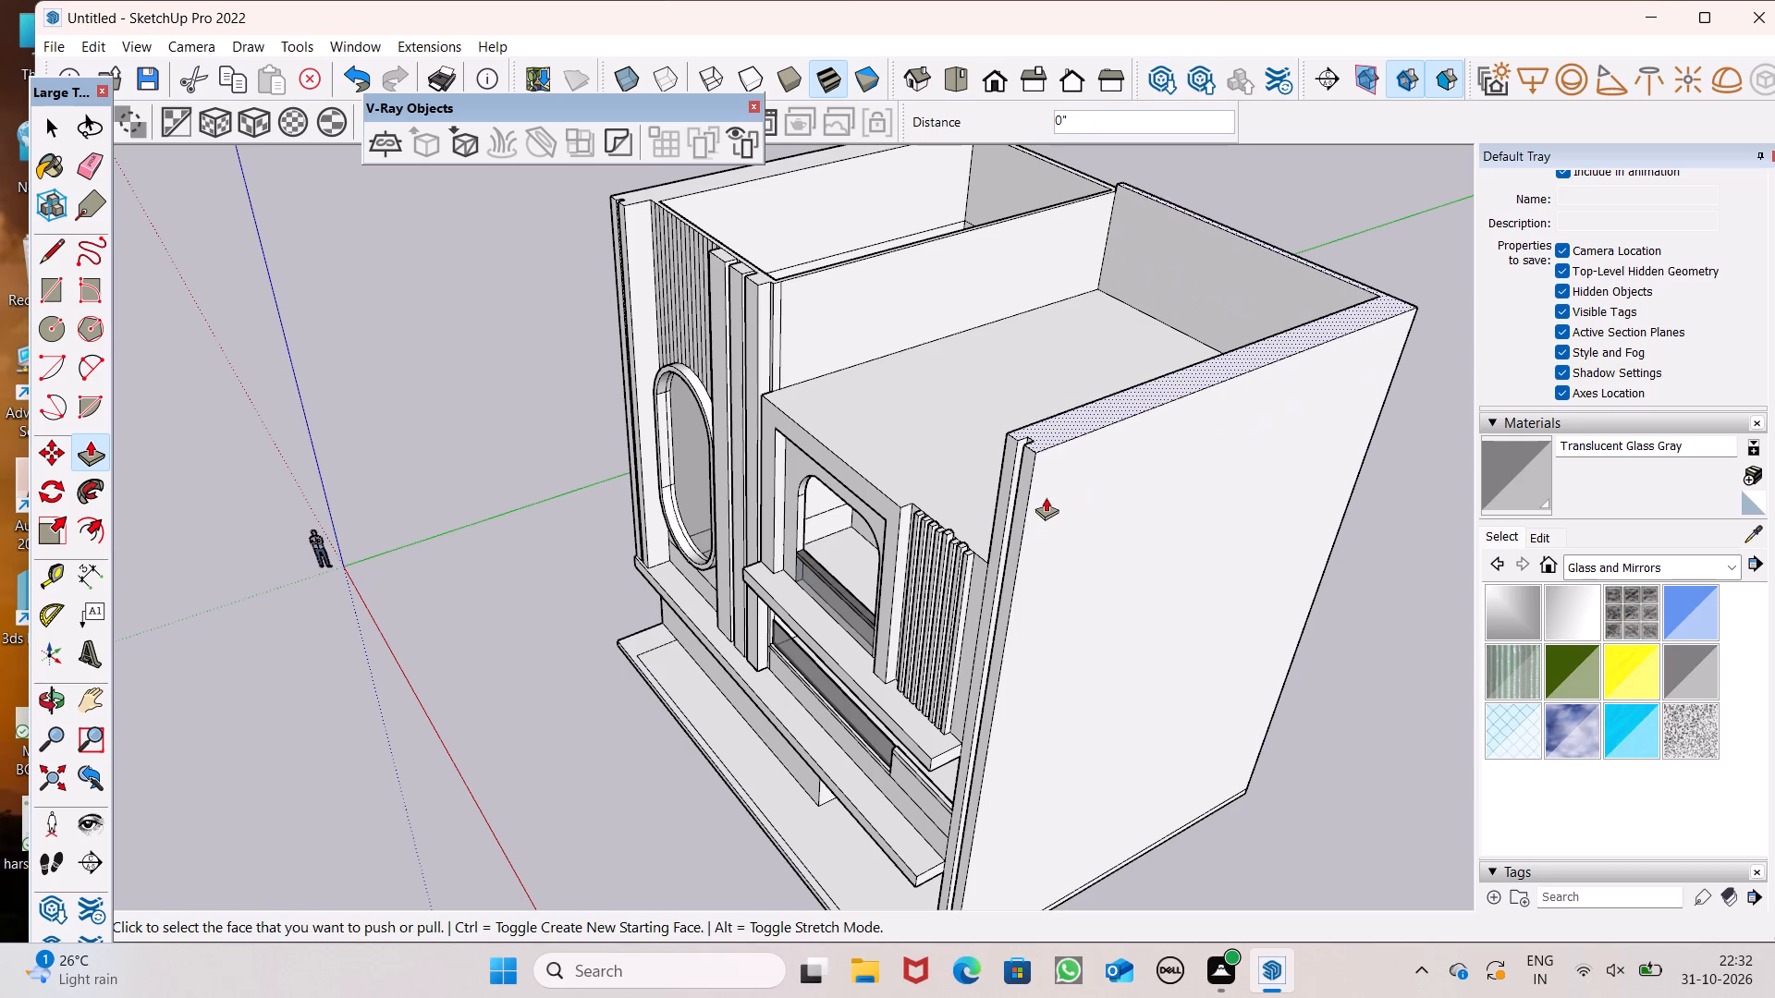
# Push the terrace's side and rear wall tops back down by about 2' 9".
pyautogui.moveTo(1083, 533); pyautogui.dragTo(1412, 210, button='middle')
pyautogui.scroll(1, 1412, 218)
pyautogui.scroll(-5, 1233, 378)
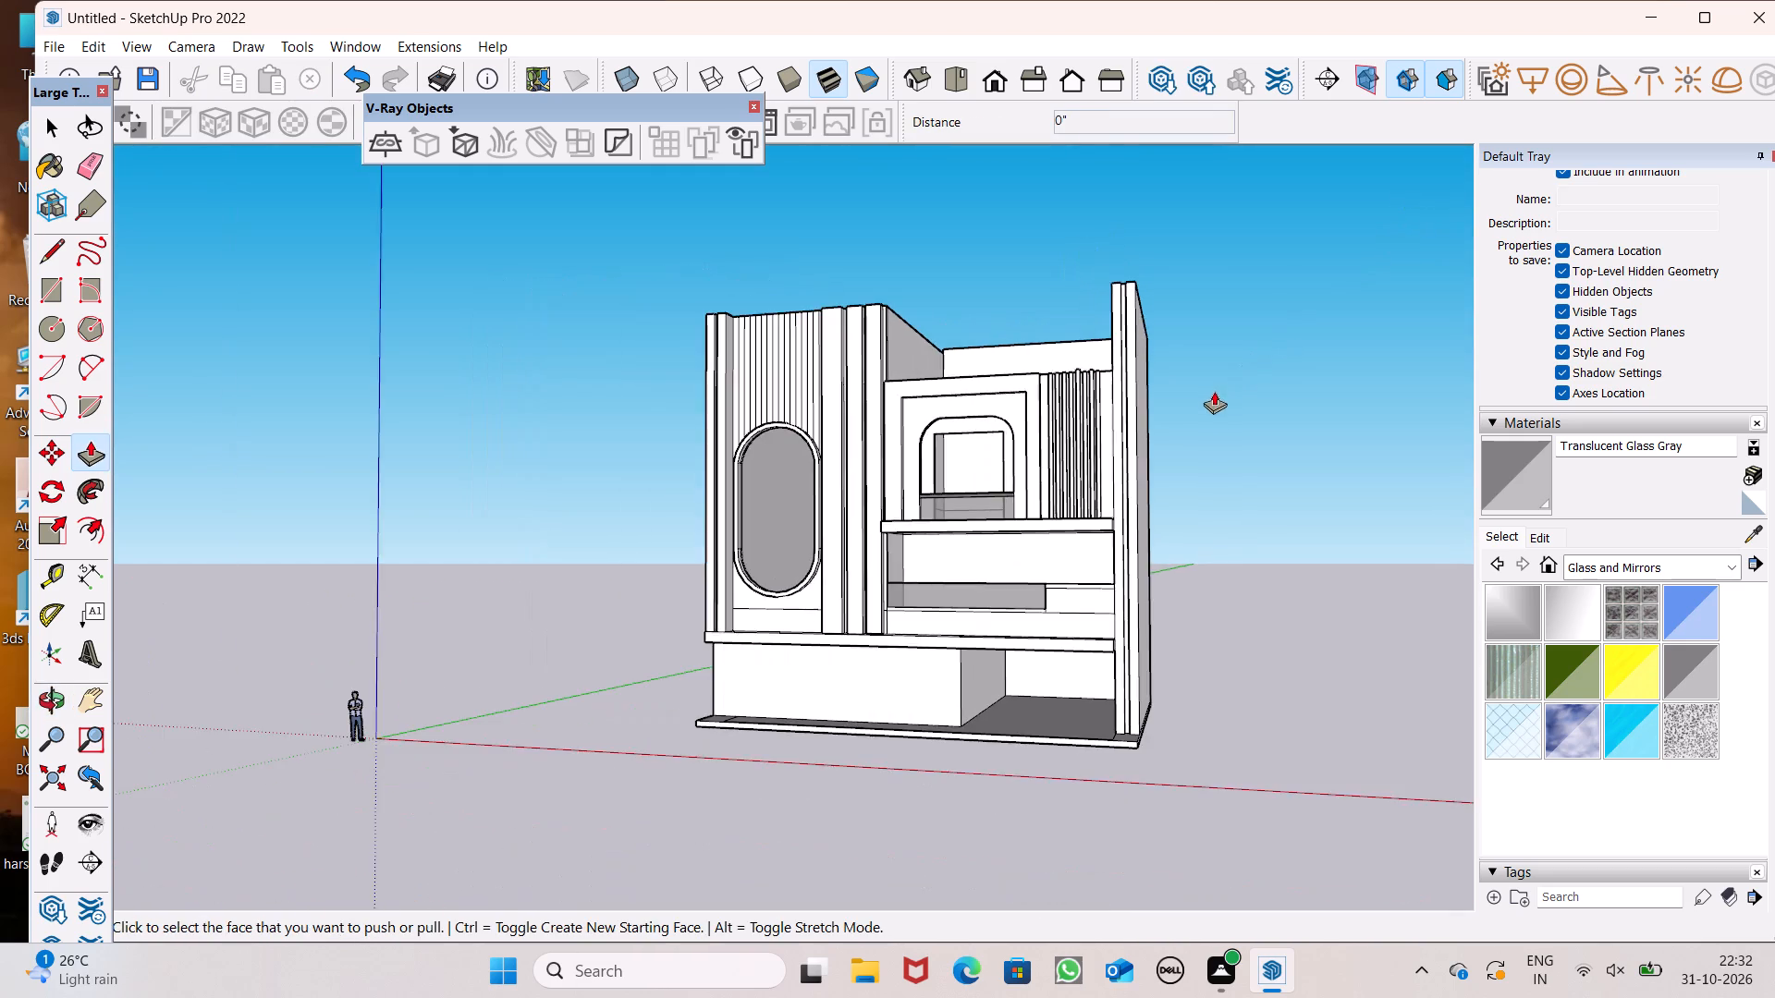
pyautogui.moveTo(1214, 396); pyautogui.dragTo(1301, 582, button='middle')
pyautogui.scroll(5, 1122, 229)
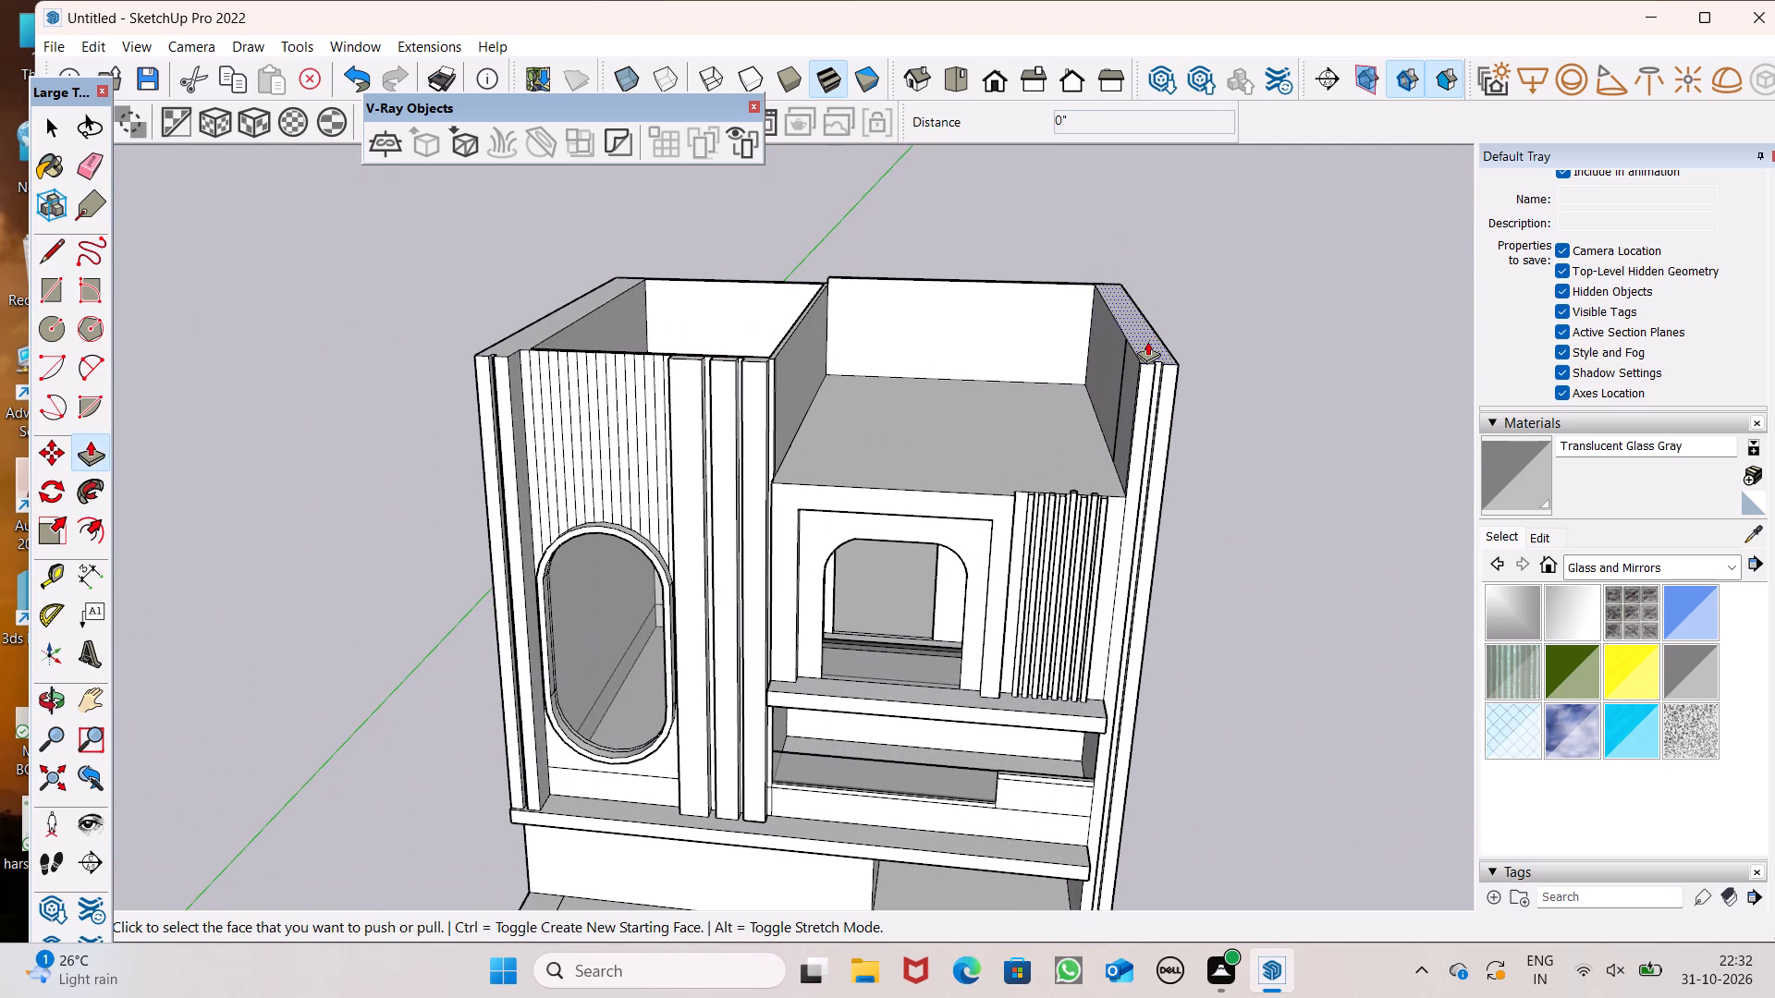
pyautogui.moveTo(1146, 341); pyautogui.dragTo(1146, 373)
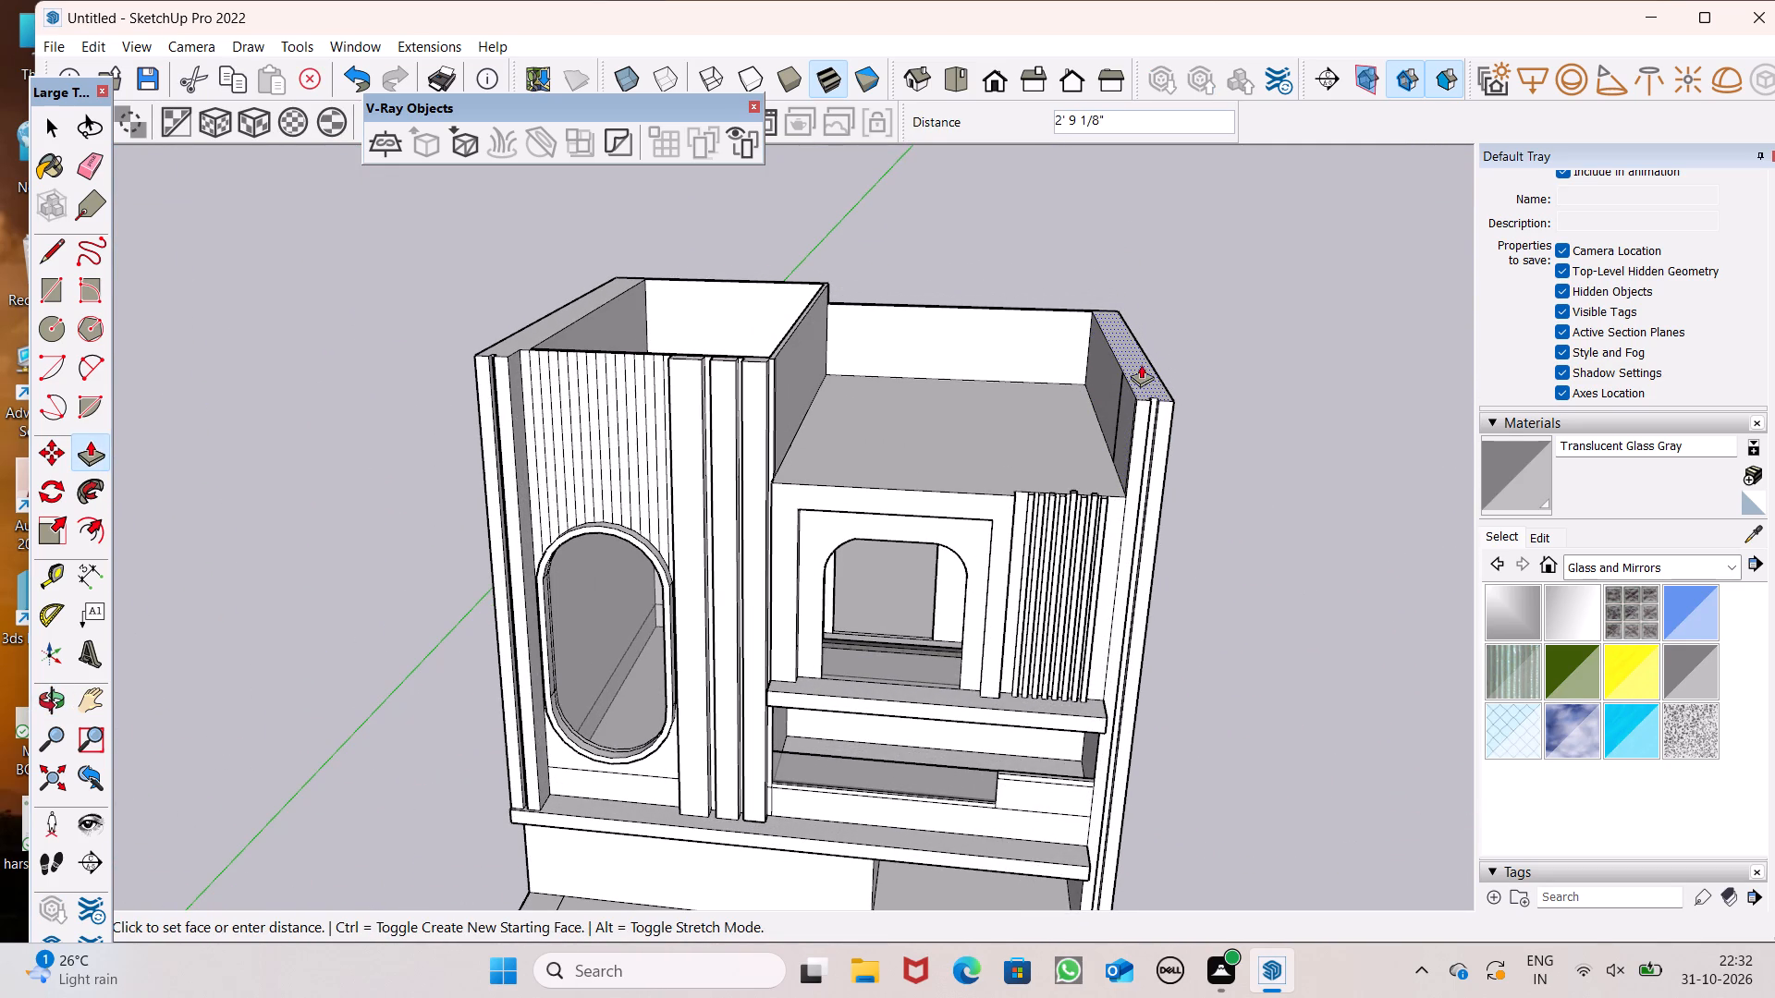
pyautogui.press('space')
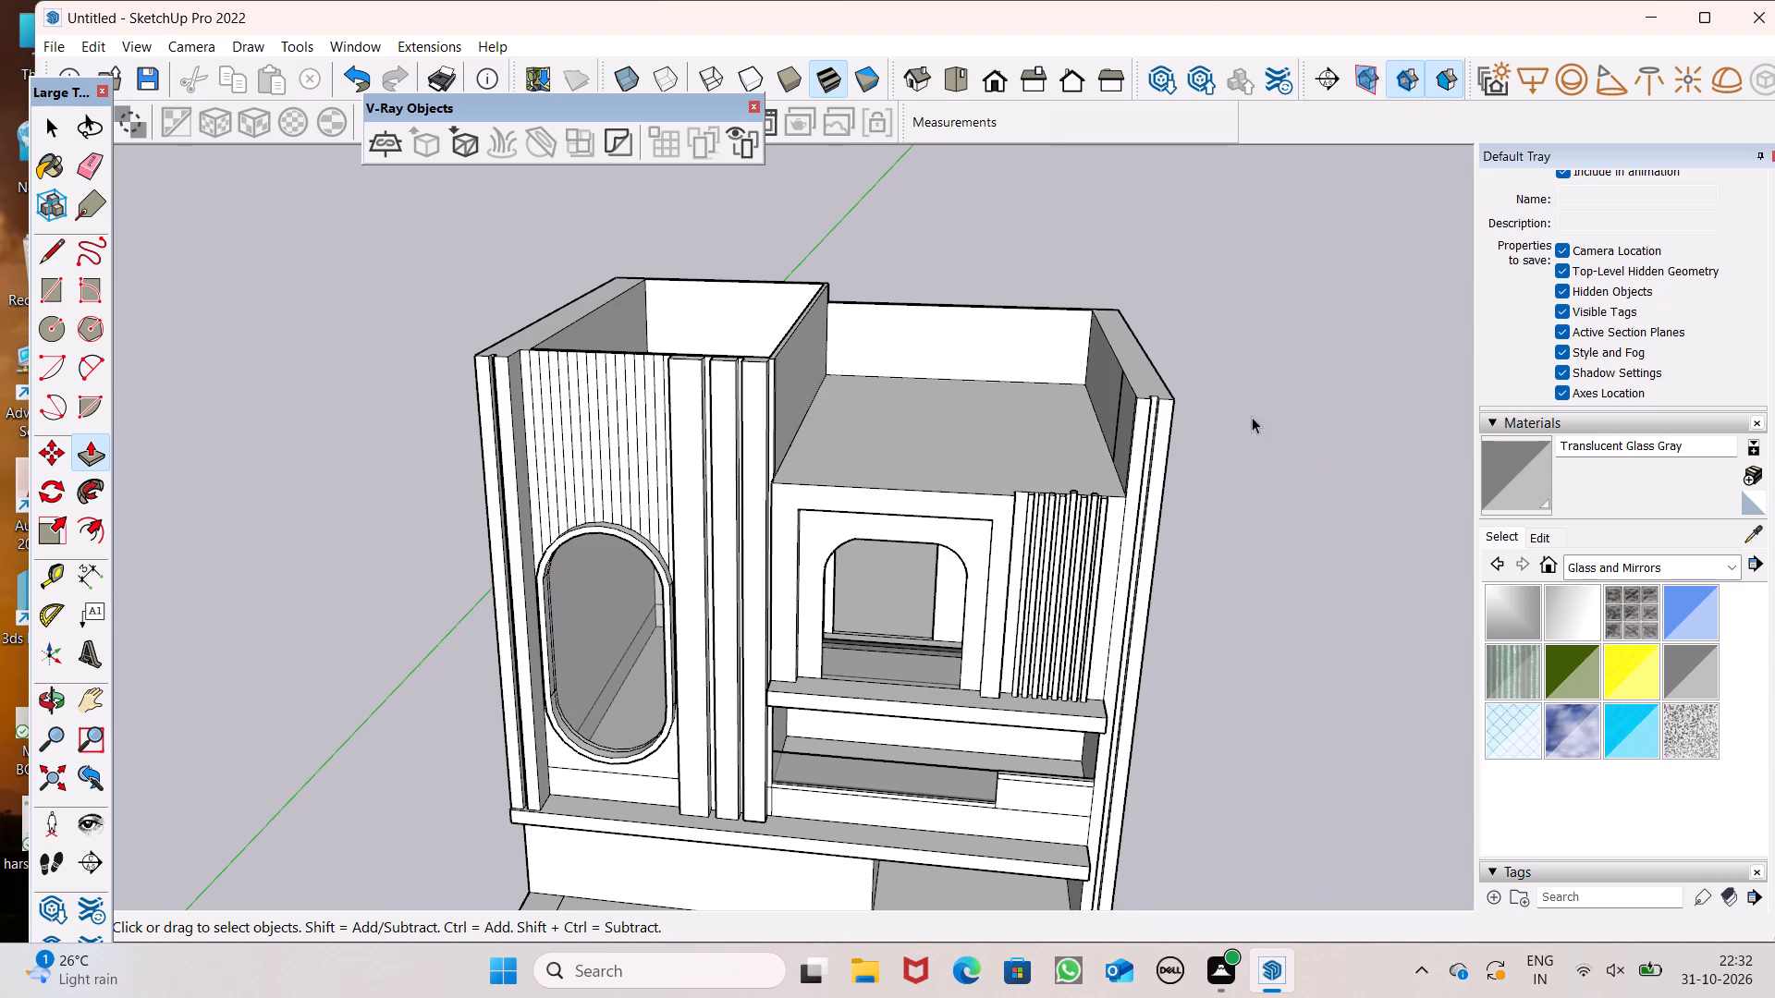
# Pull the terrace's side and rear wall tops up 2' to align them with the top of the taller tower.
pyautogui.moveTo(1253, 416); pyautogui.dragTo(1204, 353, button='middle')
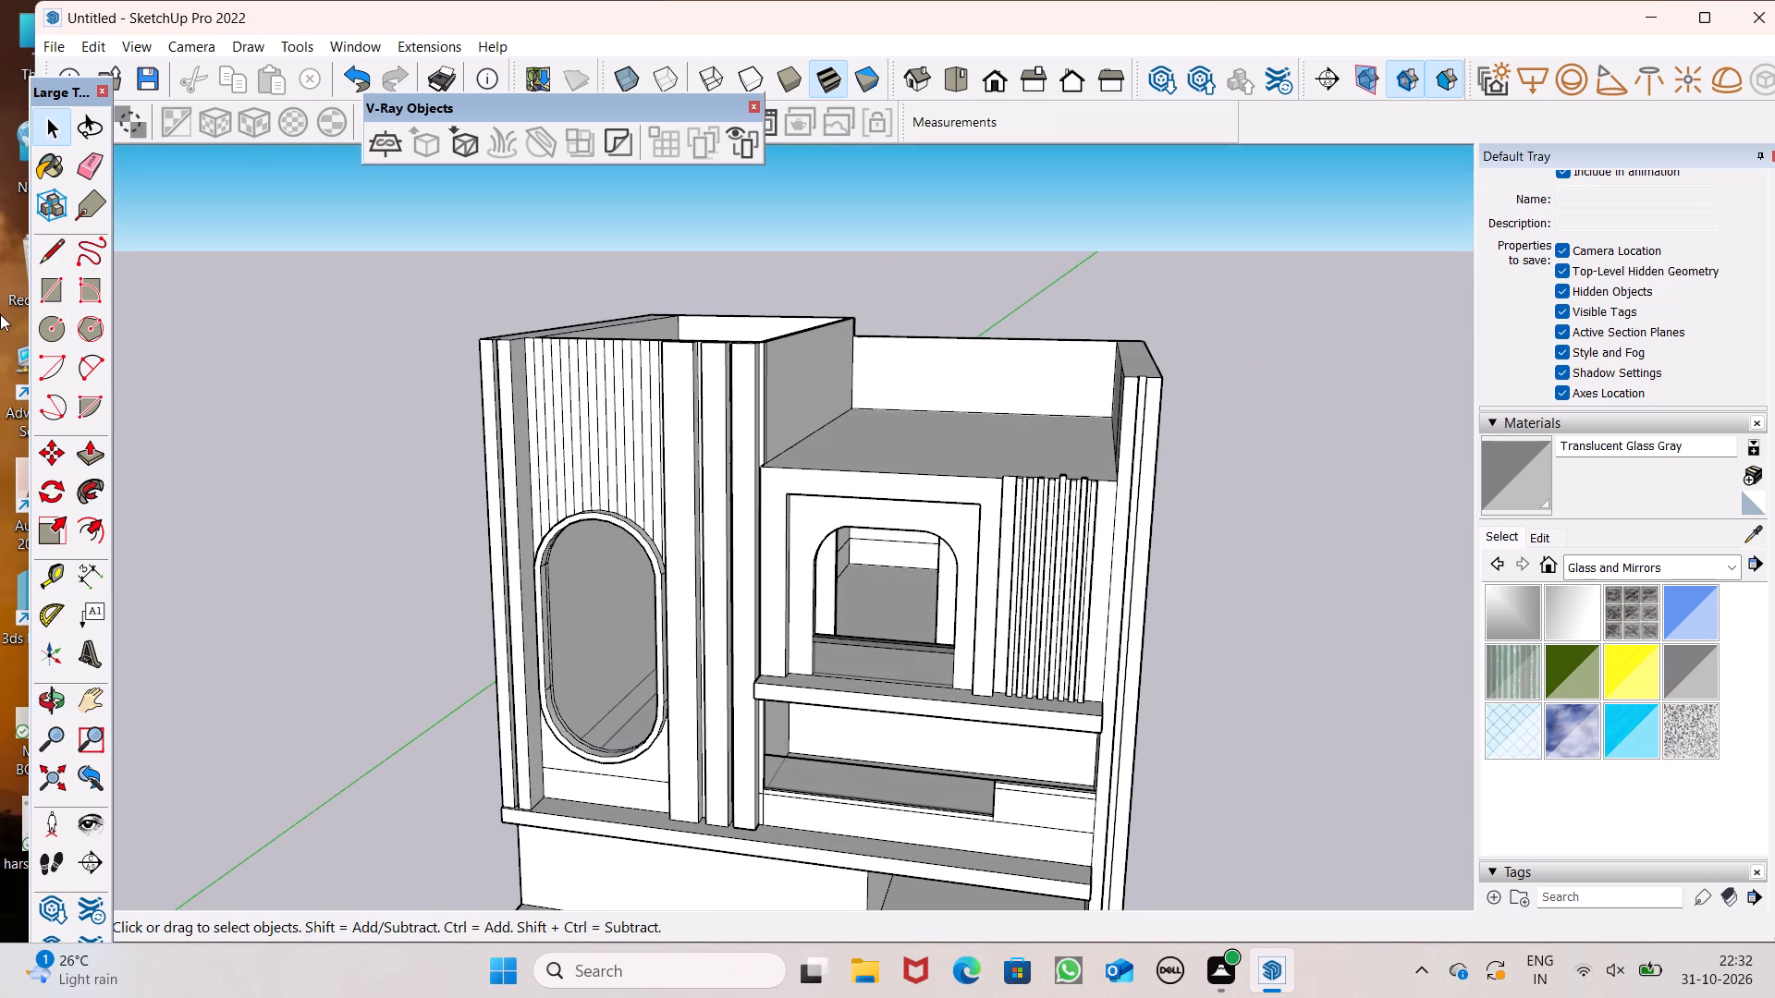
pyautogui.click(92, 453)
pyautogui.moveTo(626, 352); pyautogui.dragTo(690, 494, button='middle')
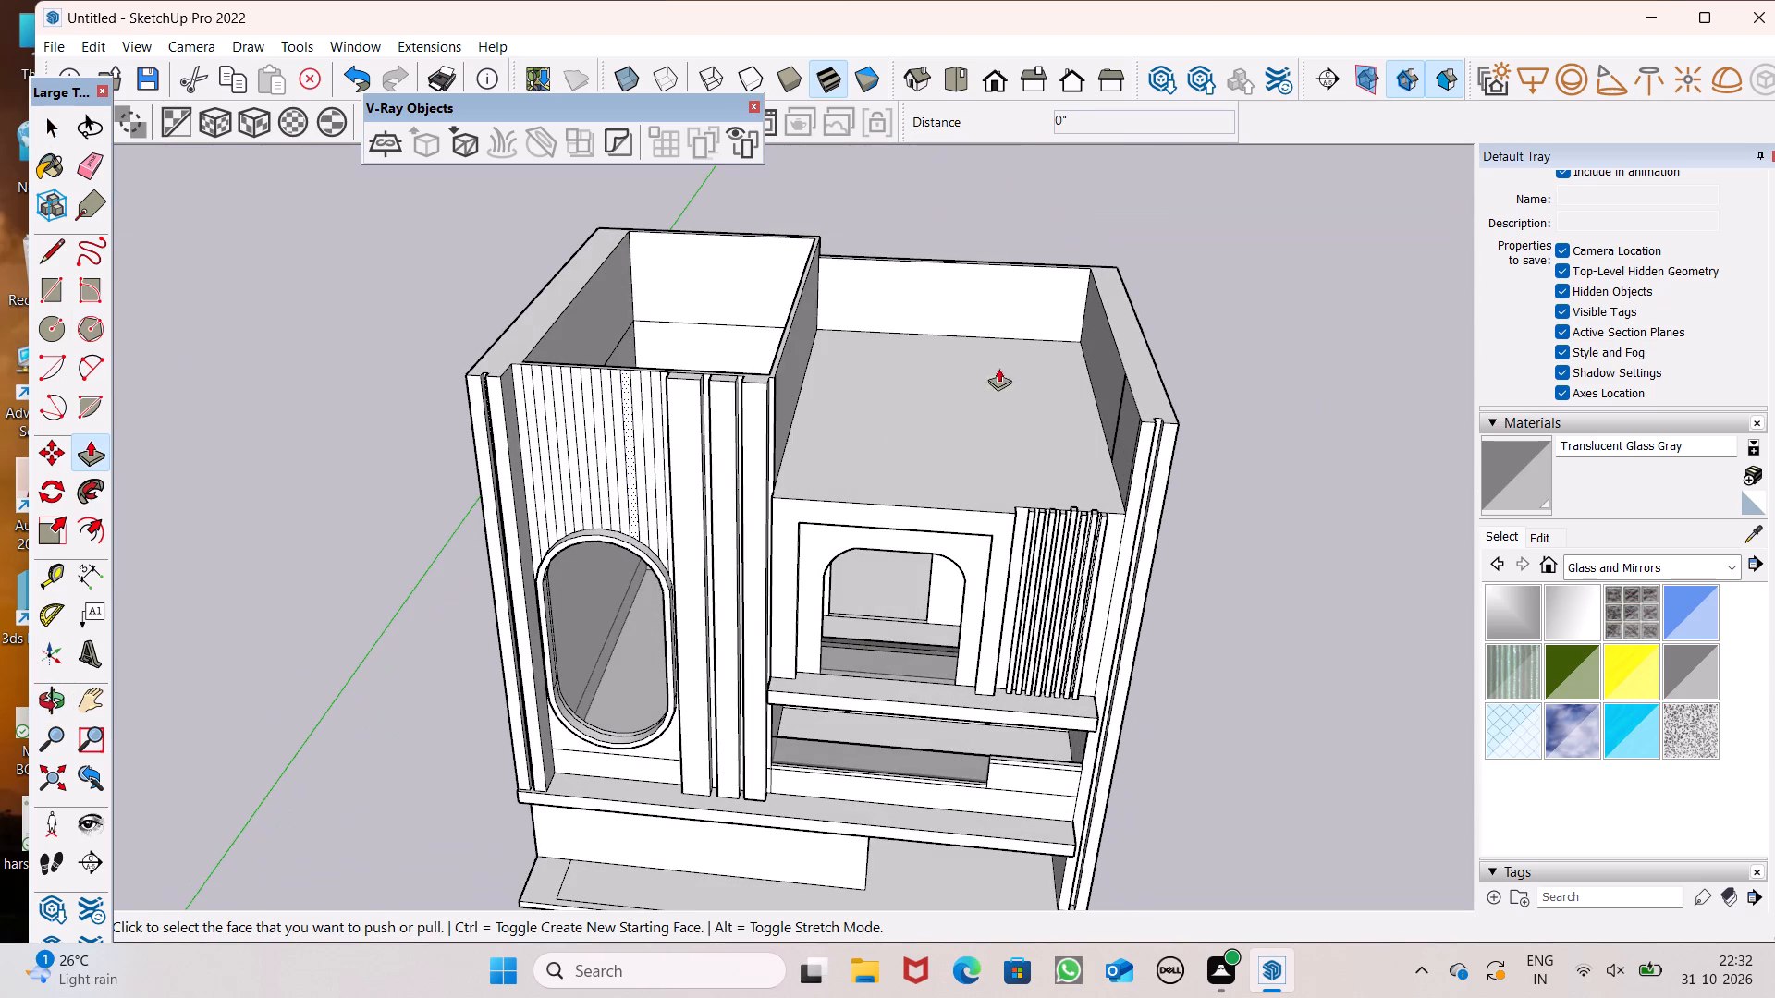
pyautogui.moveTo(1148, 401); pyautogui.dragTo(751, 376)
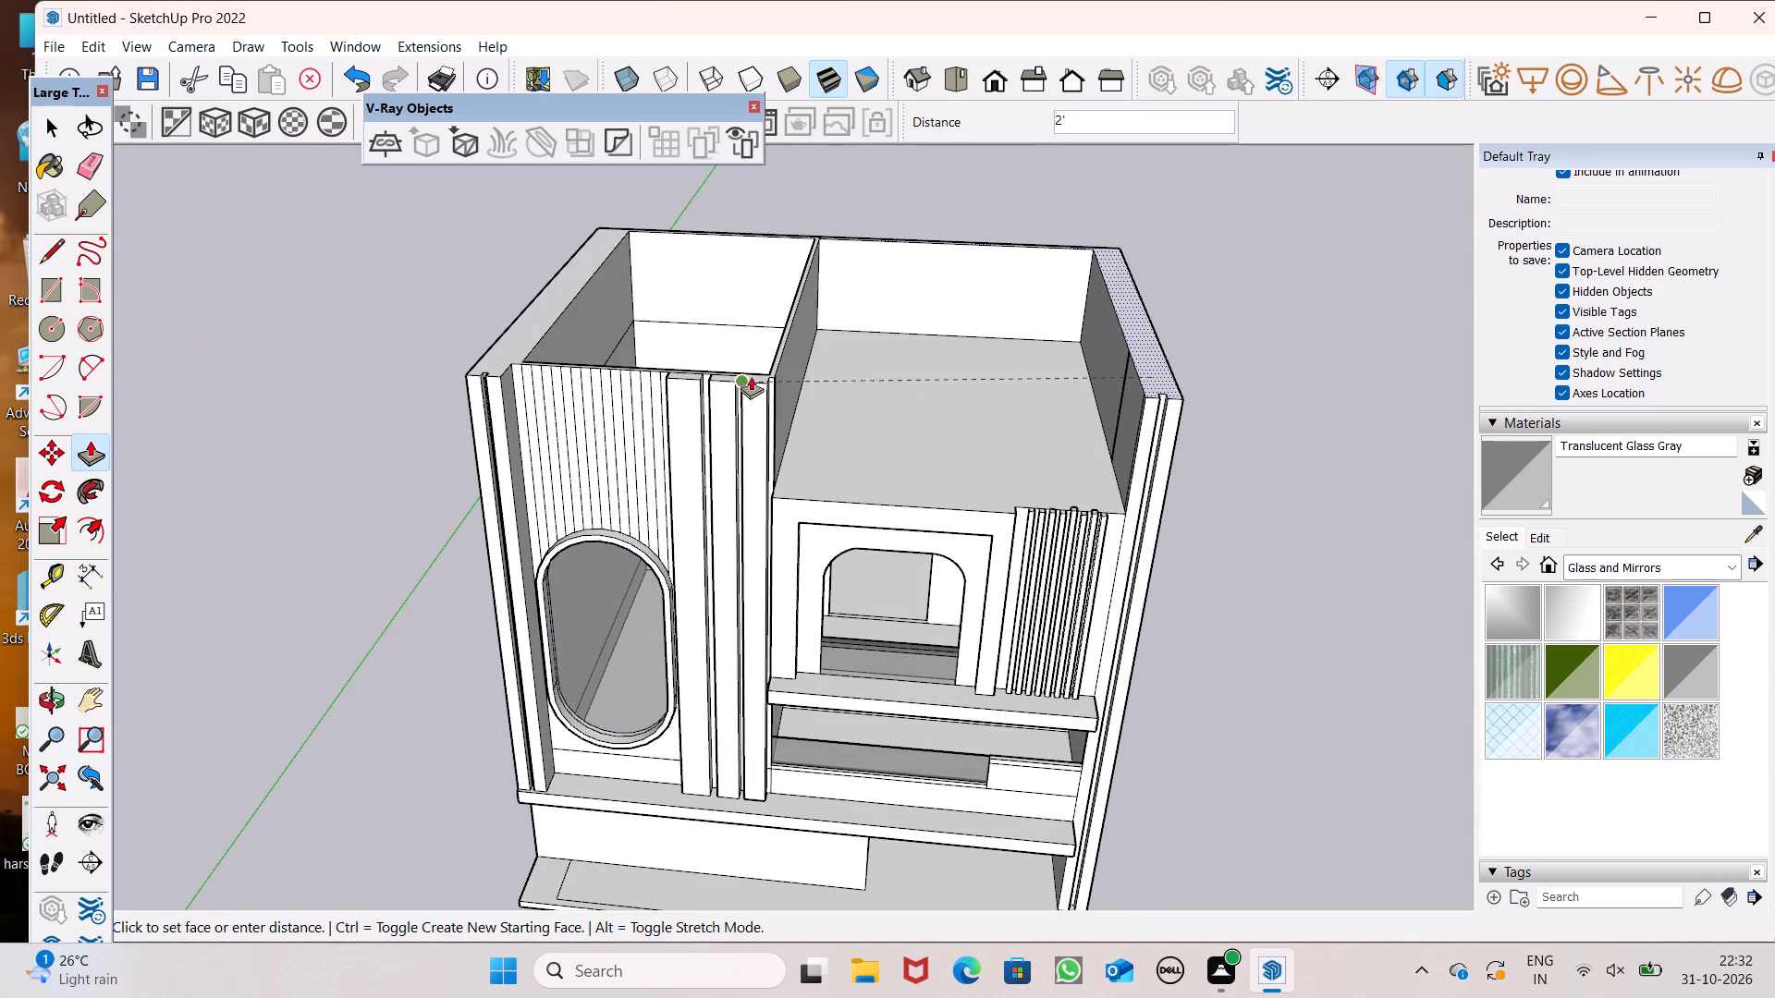
pyautogui.moveTo(751, 376); pyautogui.dragTo(777, 372)
# Erase the stray vertical line near the front end of the tower's side wall above the terrace.
pyautogui.scroll(-5, 1082, 317)
pyautogui.moveTo(1157, 395); pyautogui.dragTo(1161, 386, button='middle')
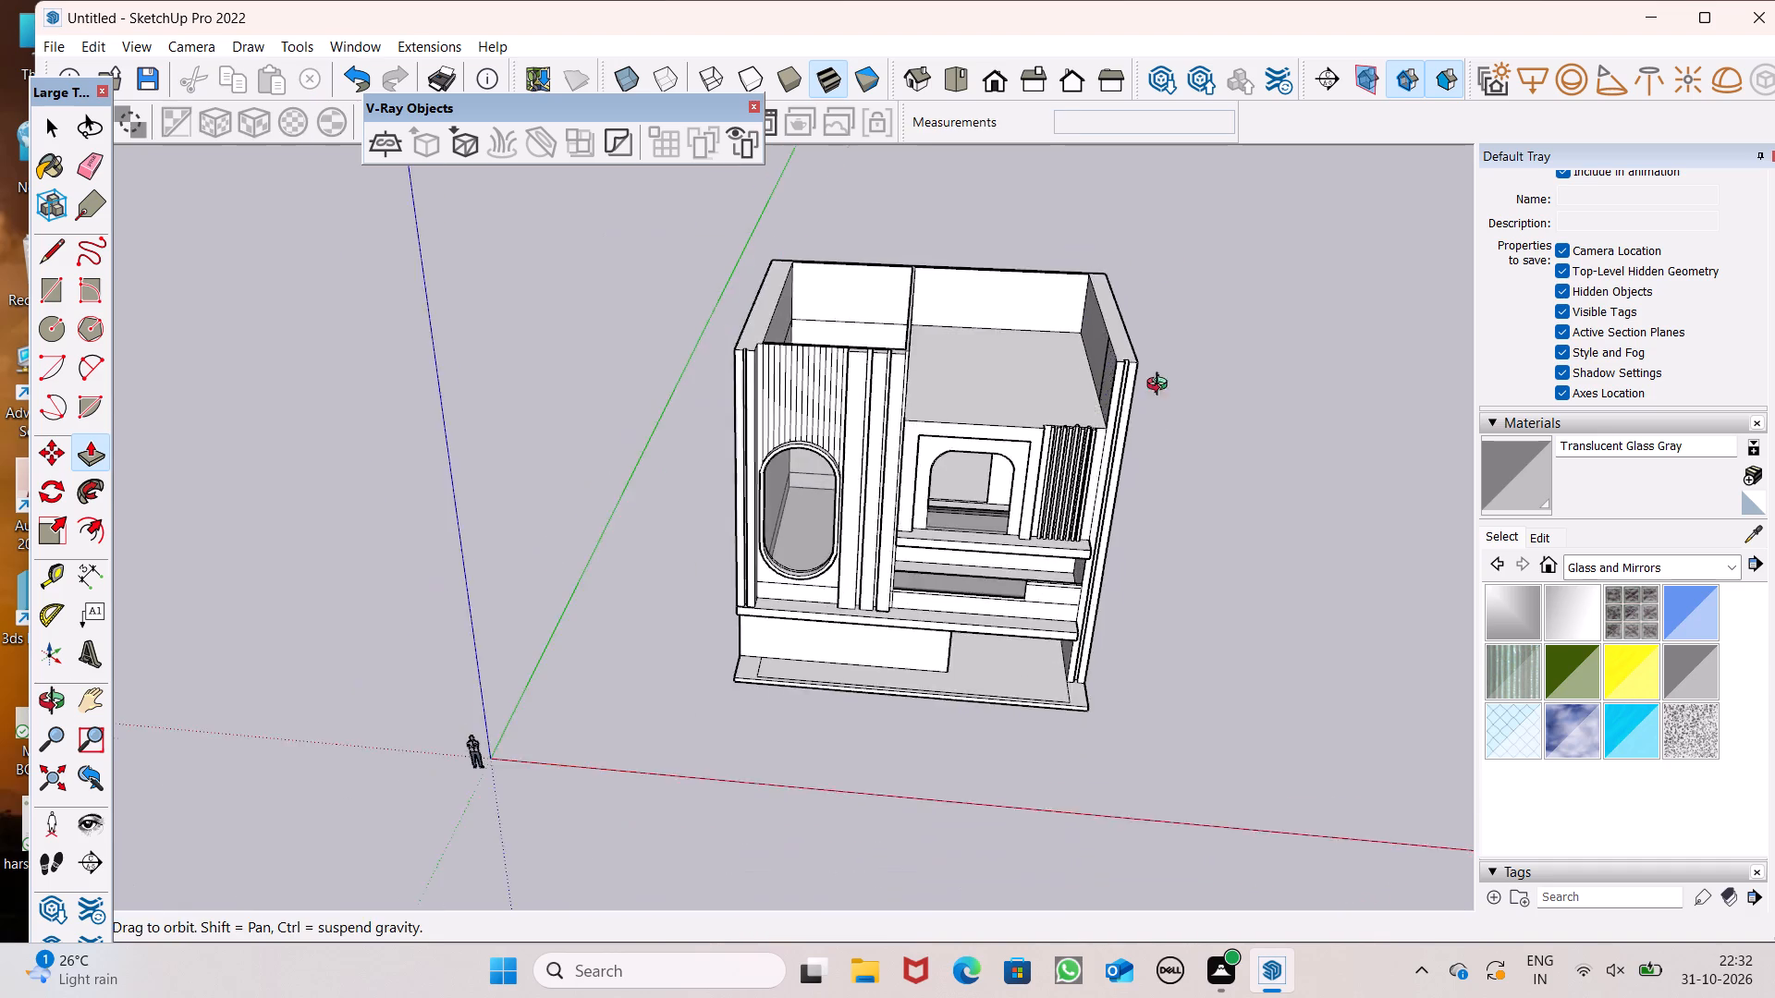
pyautogui.moveTo(1161, 386); pyautogui.dragTo(1146, 188, button='middle')
pyautogui.scroll(2, 1148, 188)
pyautogui.scroll(-2, 1155, 234)
pyautogui.moveTo(1145, 304); pyautogui.dragTo(772, 433, button='middle')
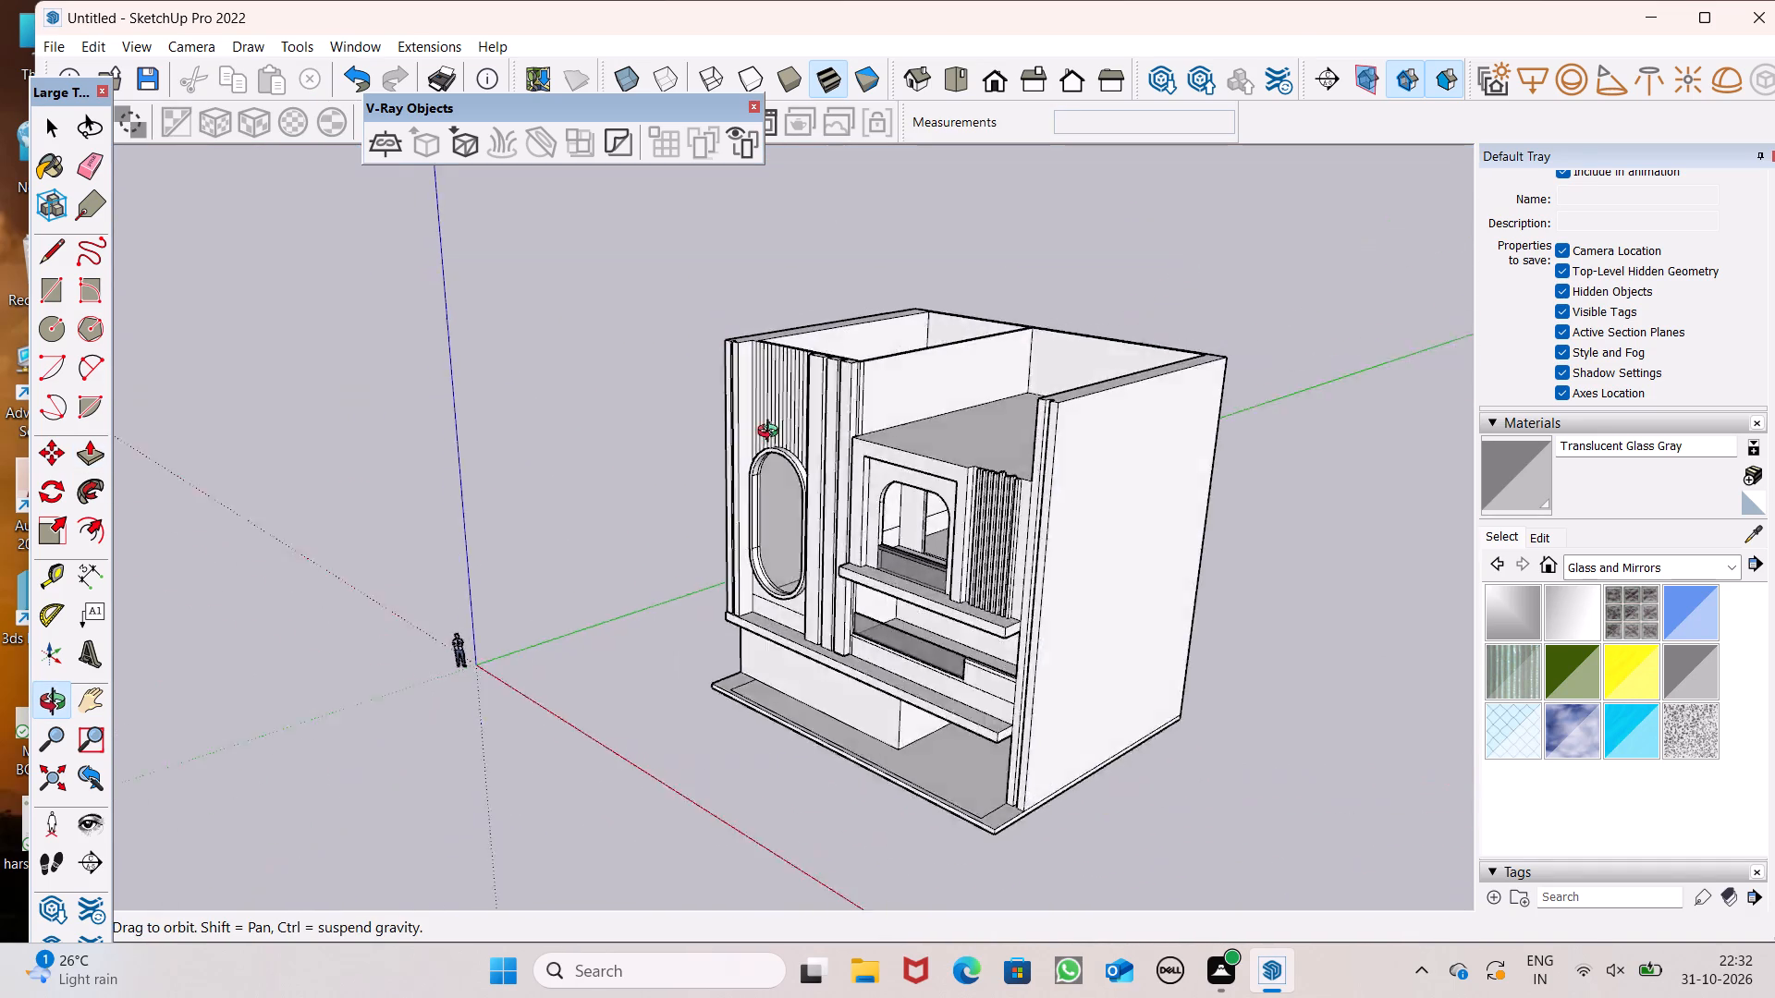
pyautogui.moveTo(772, 433); pyautogui.dragTo(445, 561, button='middle')
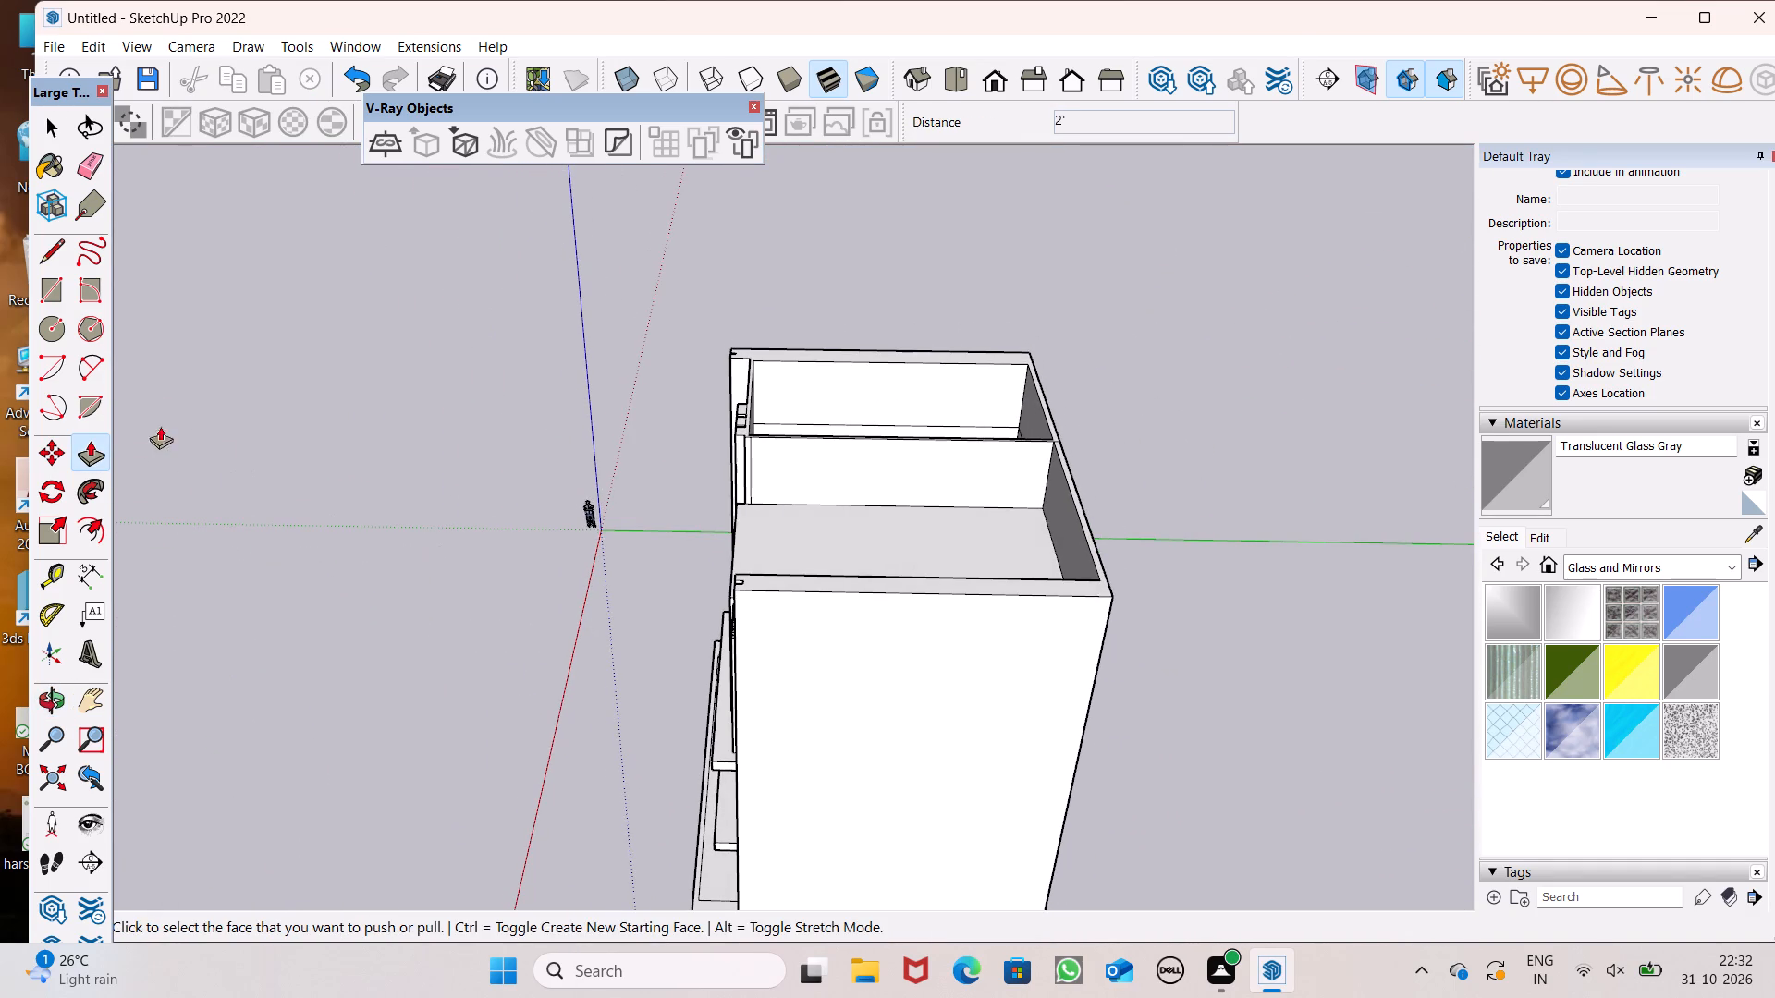
pyautogui.click(43, 257)
pyautogui.scroll(6, 658, 437)
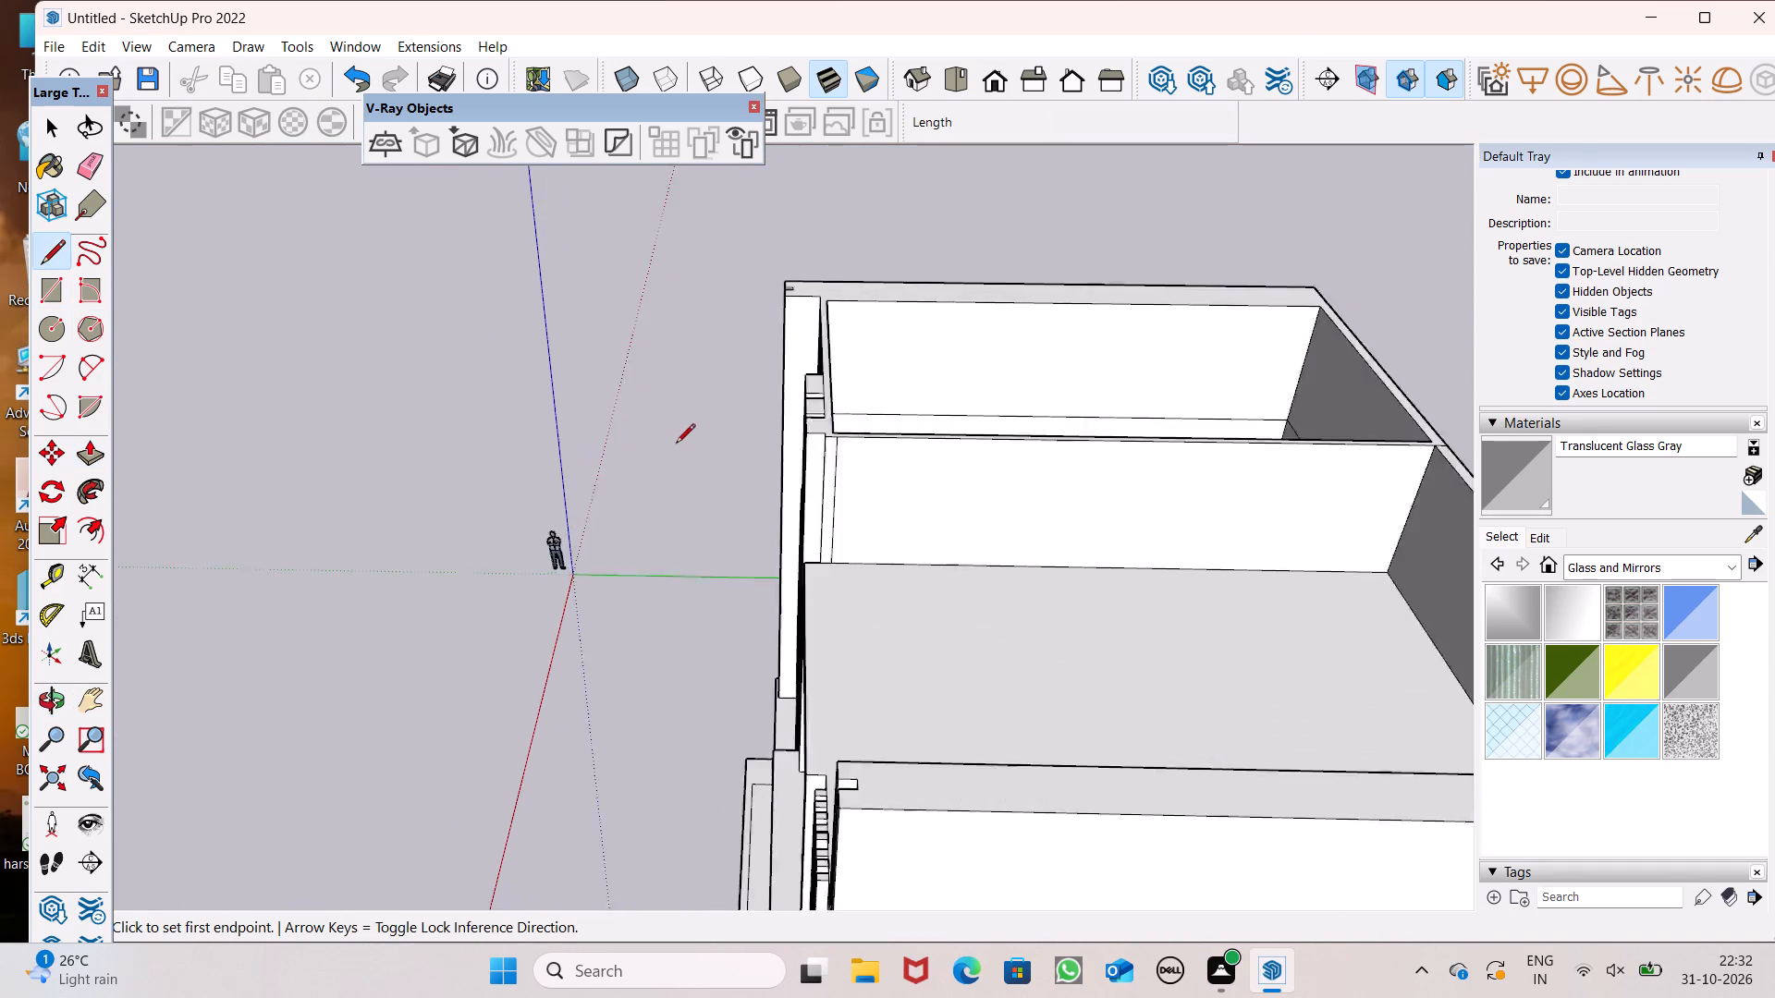
pyautogui.scroll(2, 676, 444)
pyautogui.moveTo(1101, 498); pyautogui.dragTo(973, 452, button='middle')
pyautogui.scroll(1, 978, 454)
pyautogui.moveTo(796, 451); pyautogui.dragTo(817, 429, button='middle')
pyautogui.click(49, 298)
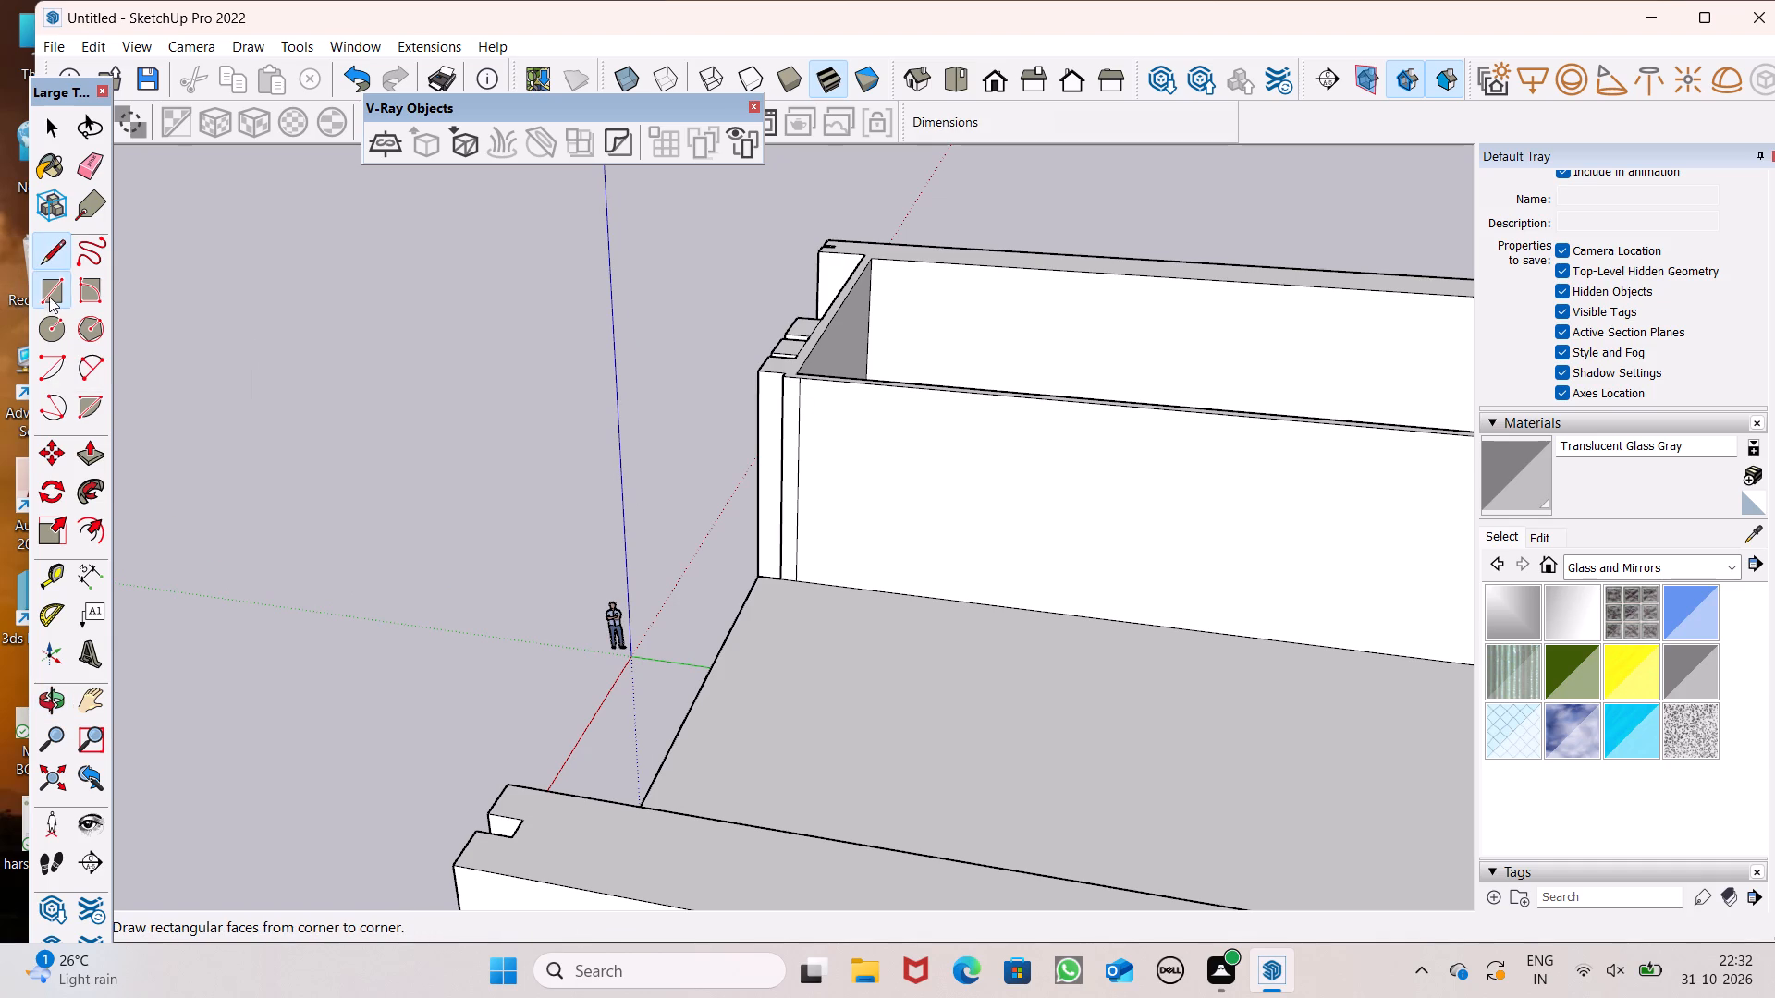
pyautogui.moveTo(893, 437); pyautogui.dragTo(908, 409, button='middle')
pyautogui.scroll(1, 907, 413)
pyautogui.moveTo(85, 160); pyautogui.dragTo(91, 160)
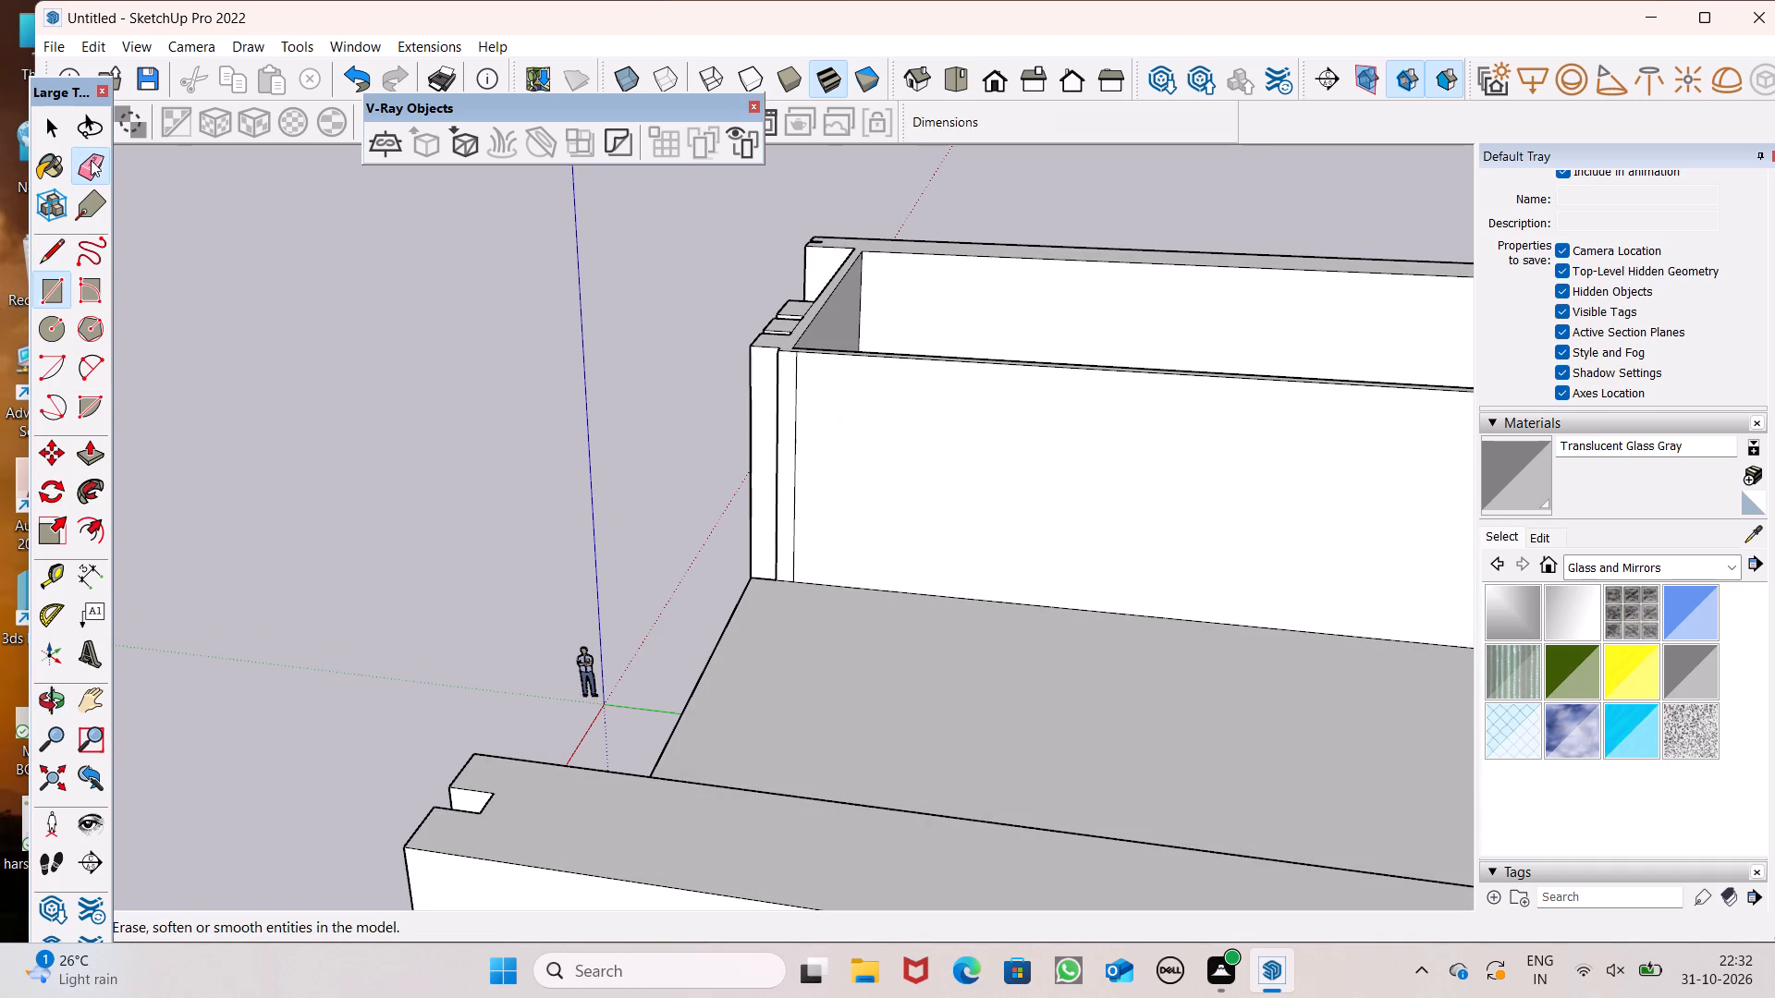
pyautogui.moveTo(91, 160); pyautogui.dragTo(95, 160)
pyautogui.scroll(1, 729, 398)
pyautogui.moveTo(811, 392); pyautogui.dragTo(800, 414)
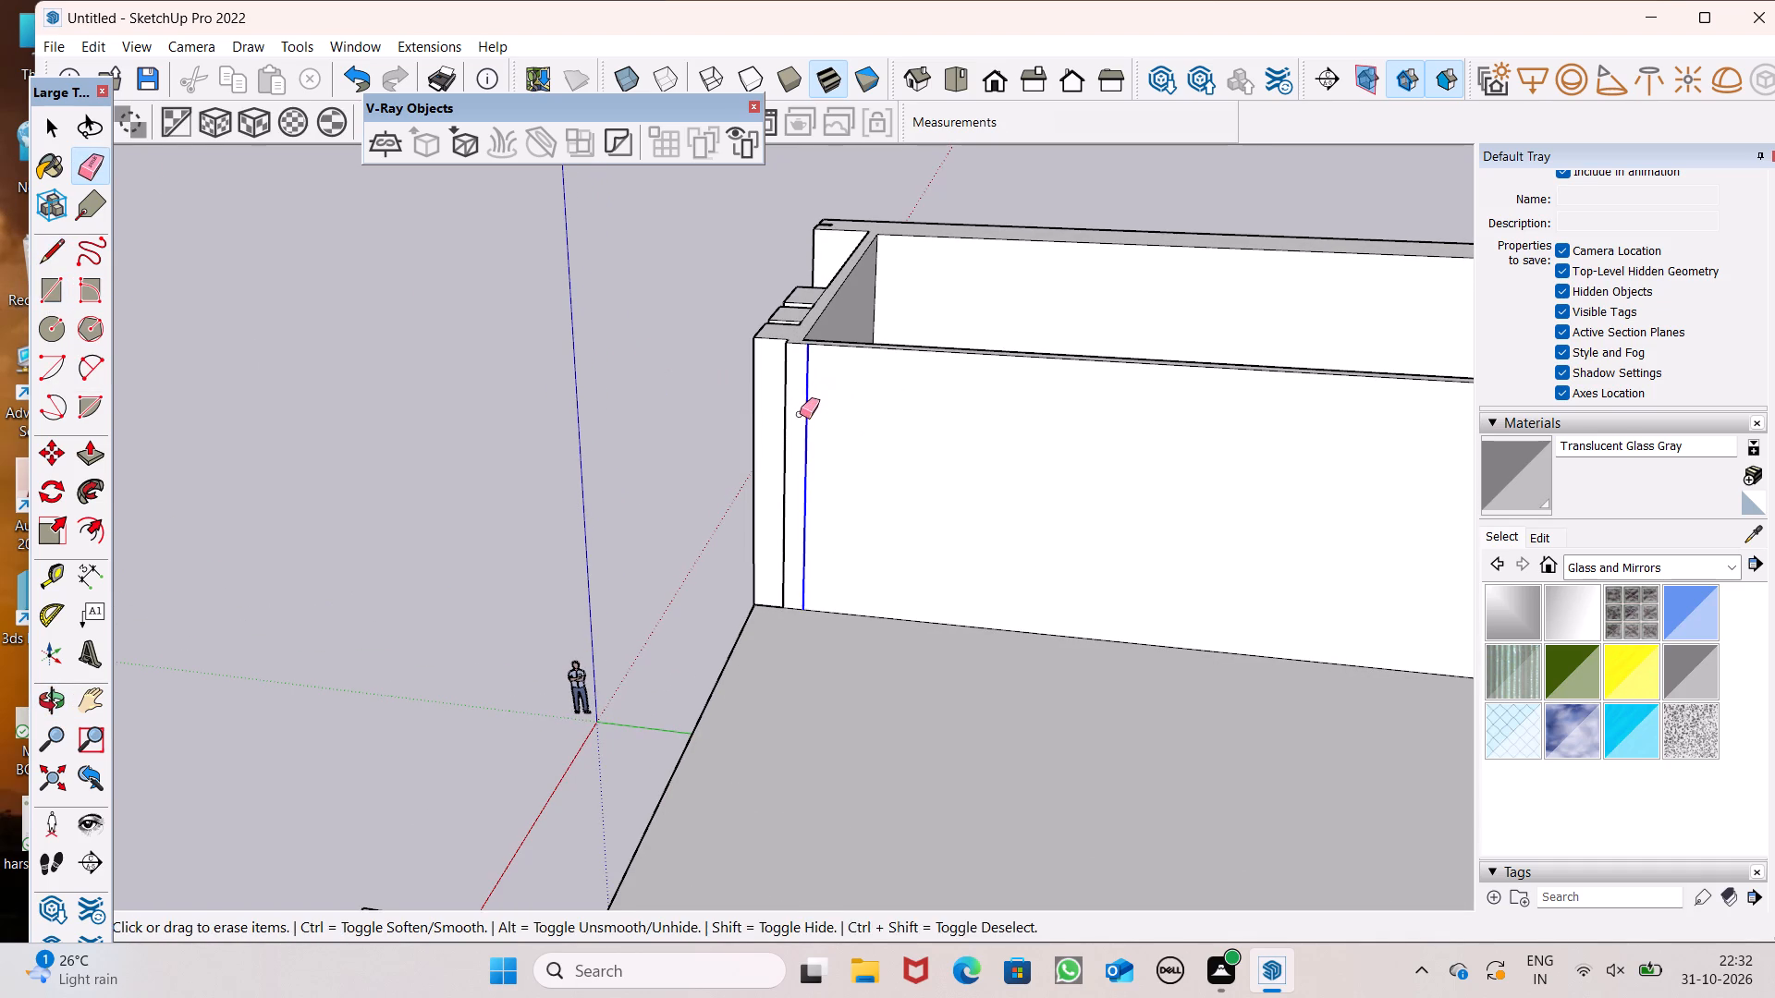
pyautogui.moveTo(800, 414); pyautogui.dragTo(800, 407)
# Draw a horizontal rectangle about 12' 7" by 1' 10" near the top front of the tower's side wall facing the terrace.
pyautogui.moveTo(855, 488); pyautogui.dragTo(1217, 552, button='middle')
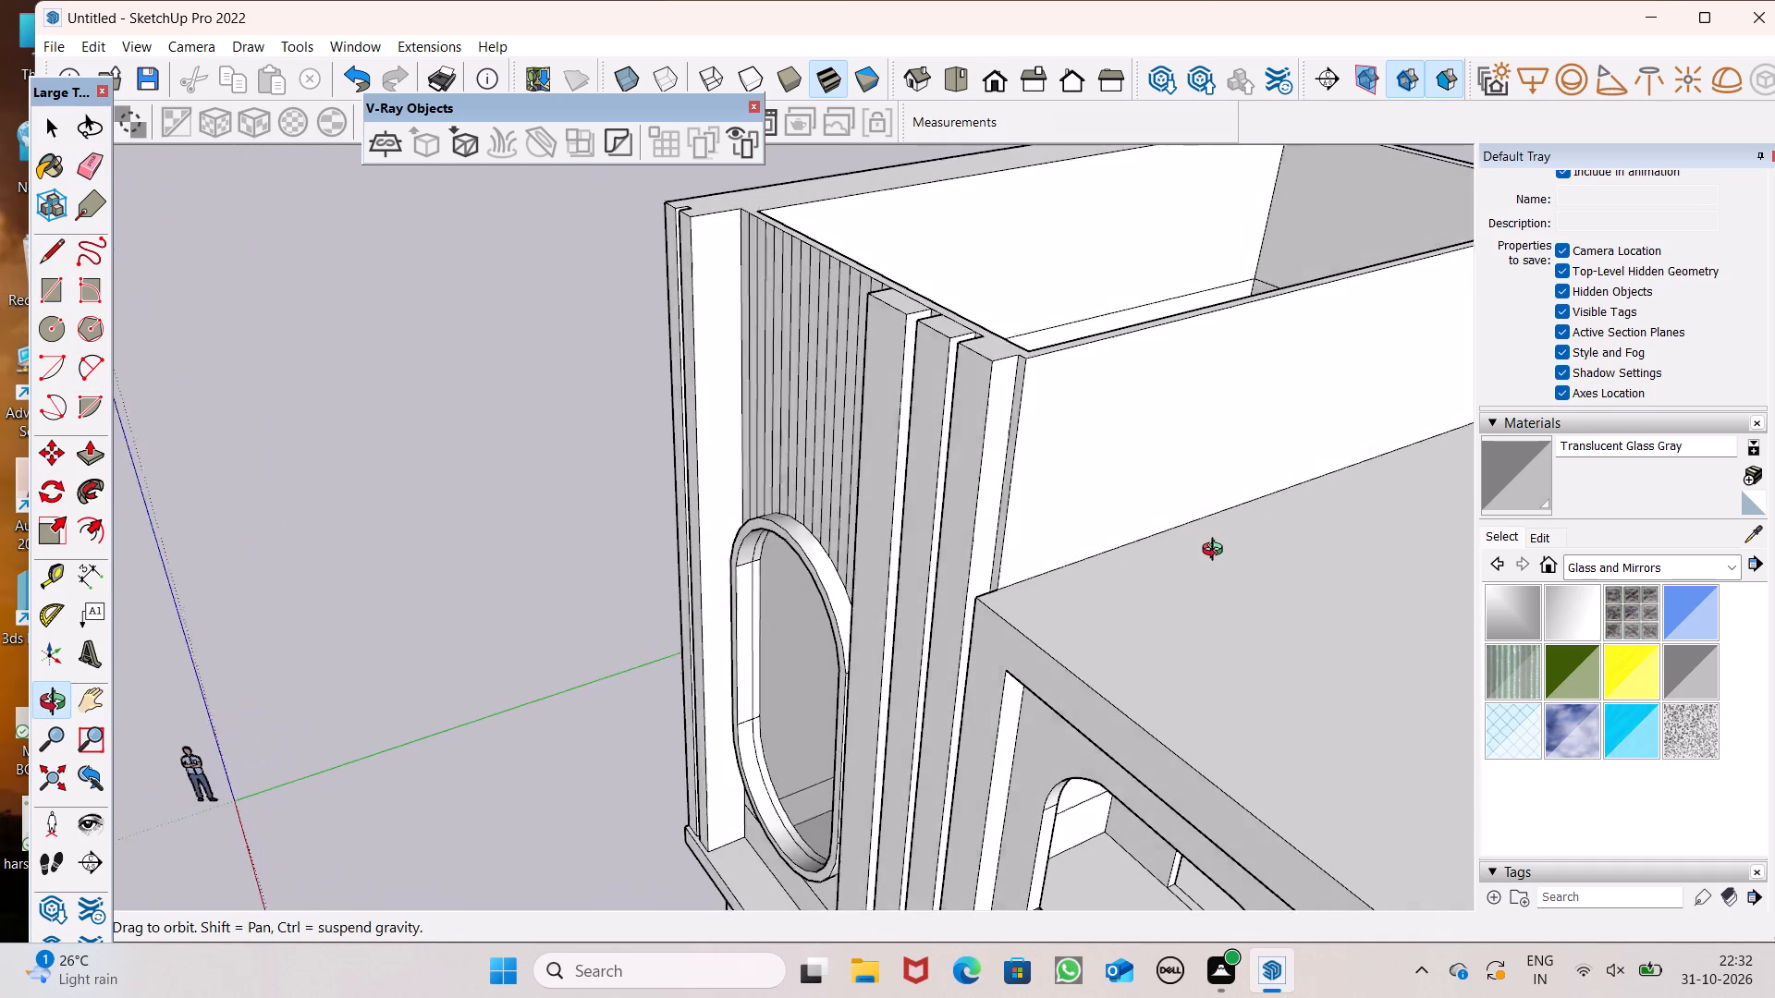
pyautogui.moveTo(1217, 552); pyautogui.dragTo(1079, 640, button='middle')
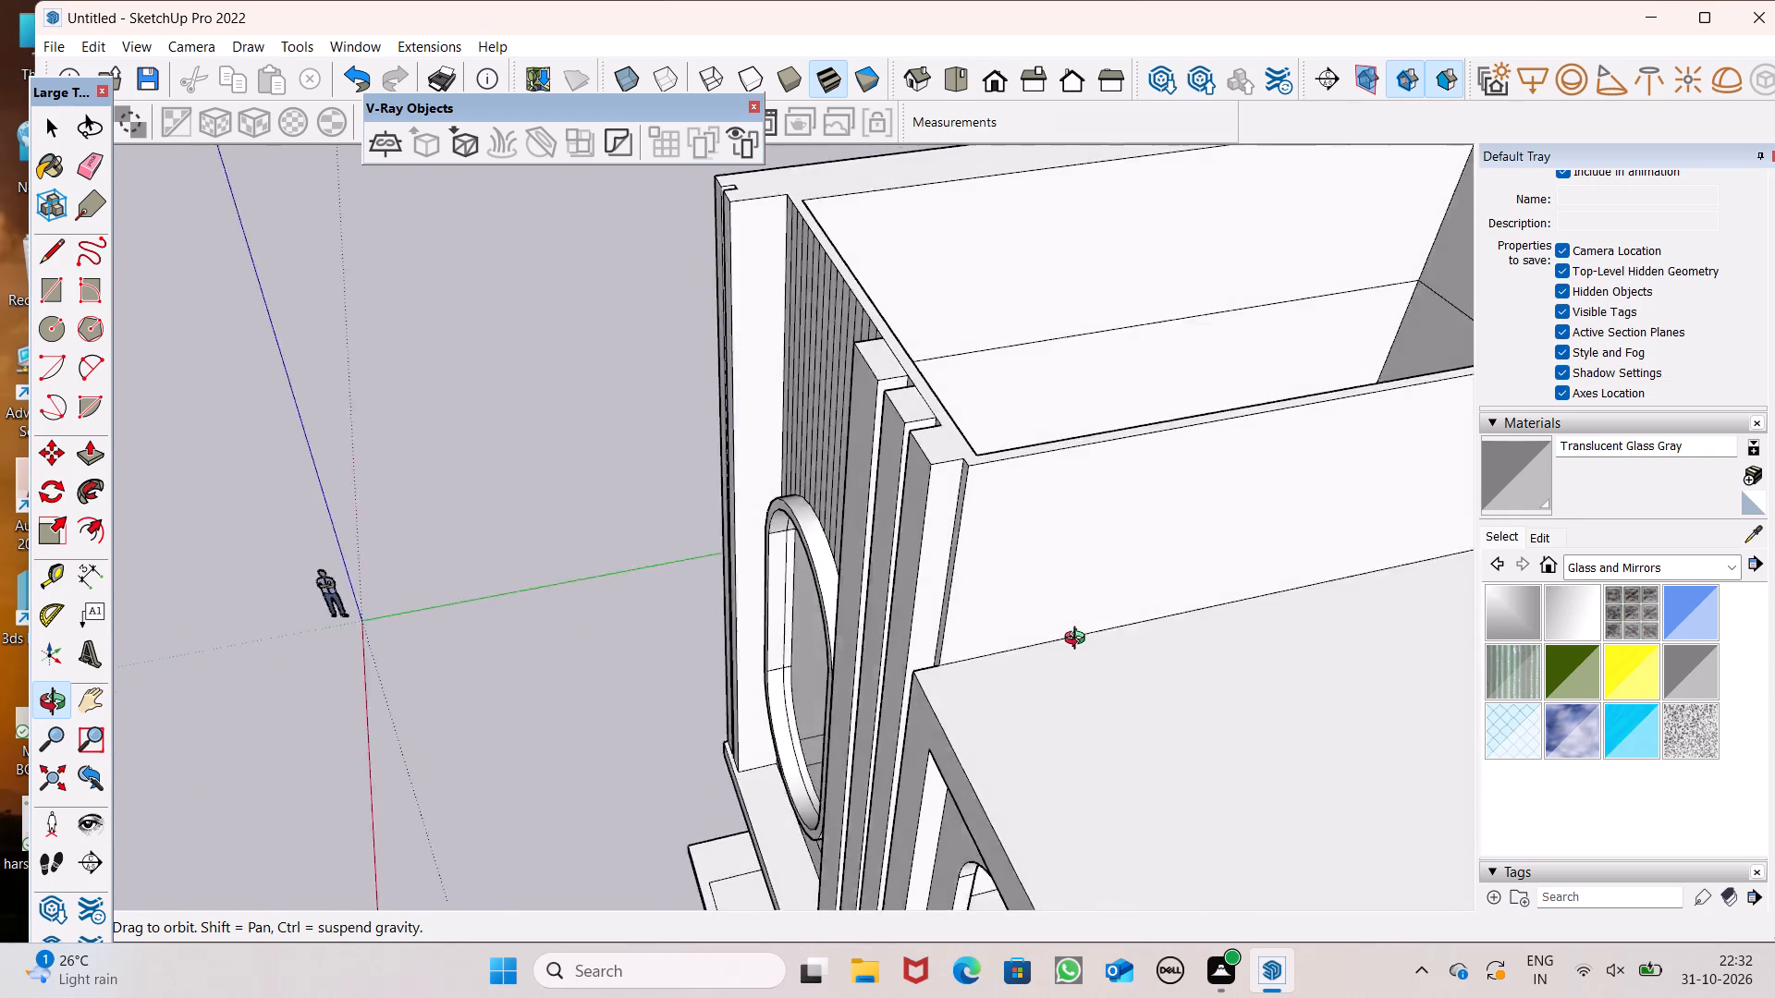
pyautogui.moveTo(1079, 640); pyautogui.dragTo(932, 502, button='middle')
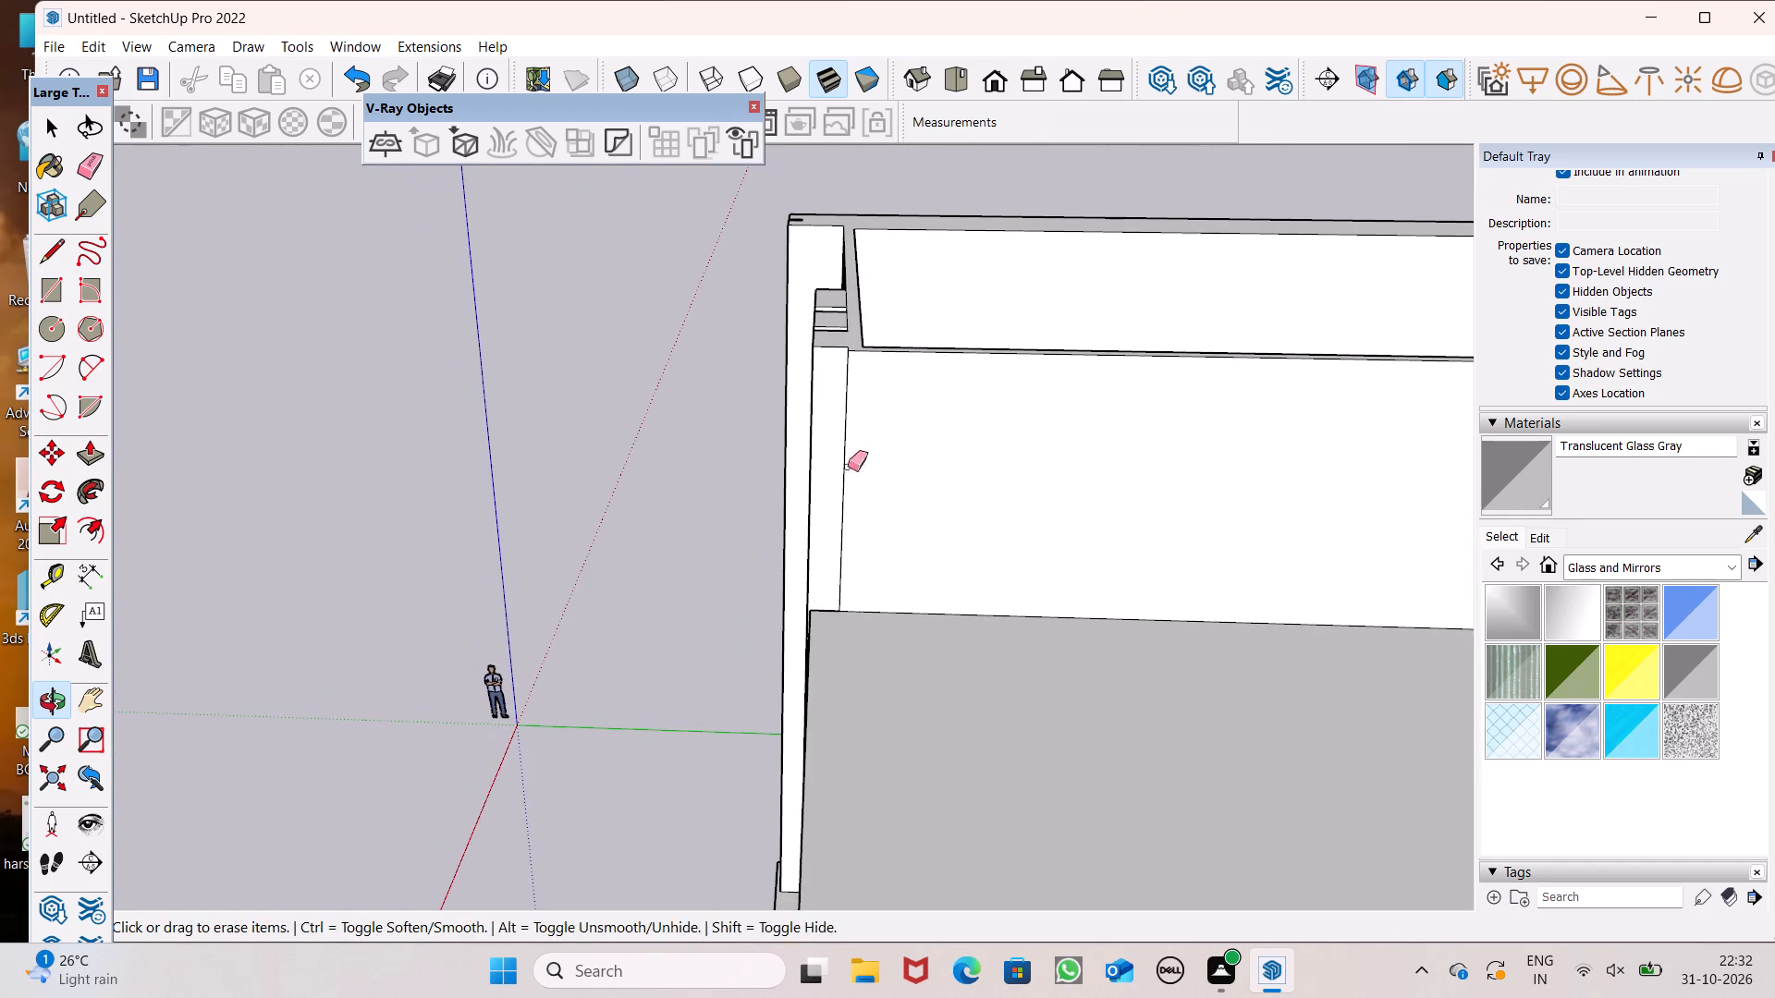
pyautogui.click(57, 294)
pyautogui.moveTo(698, 422); pyautogui.dragTo(692, 380, button='middle')
pyautogui.scroll(1, 697, 387)
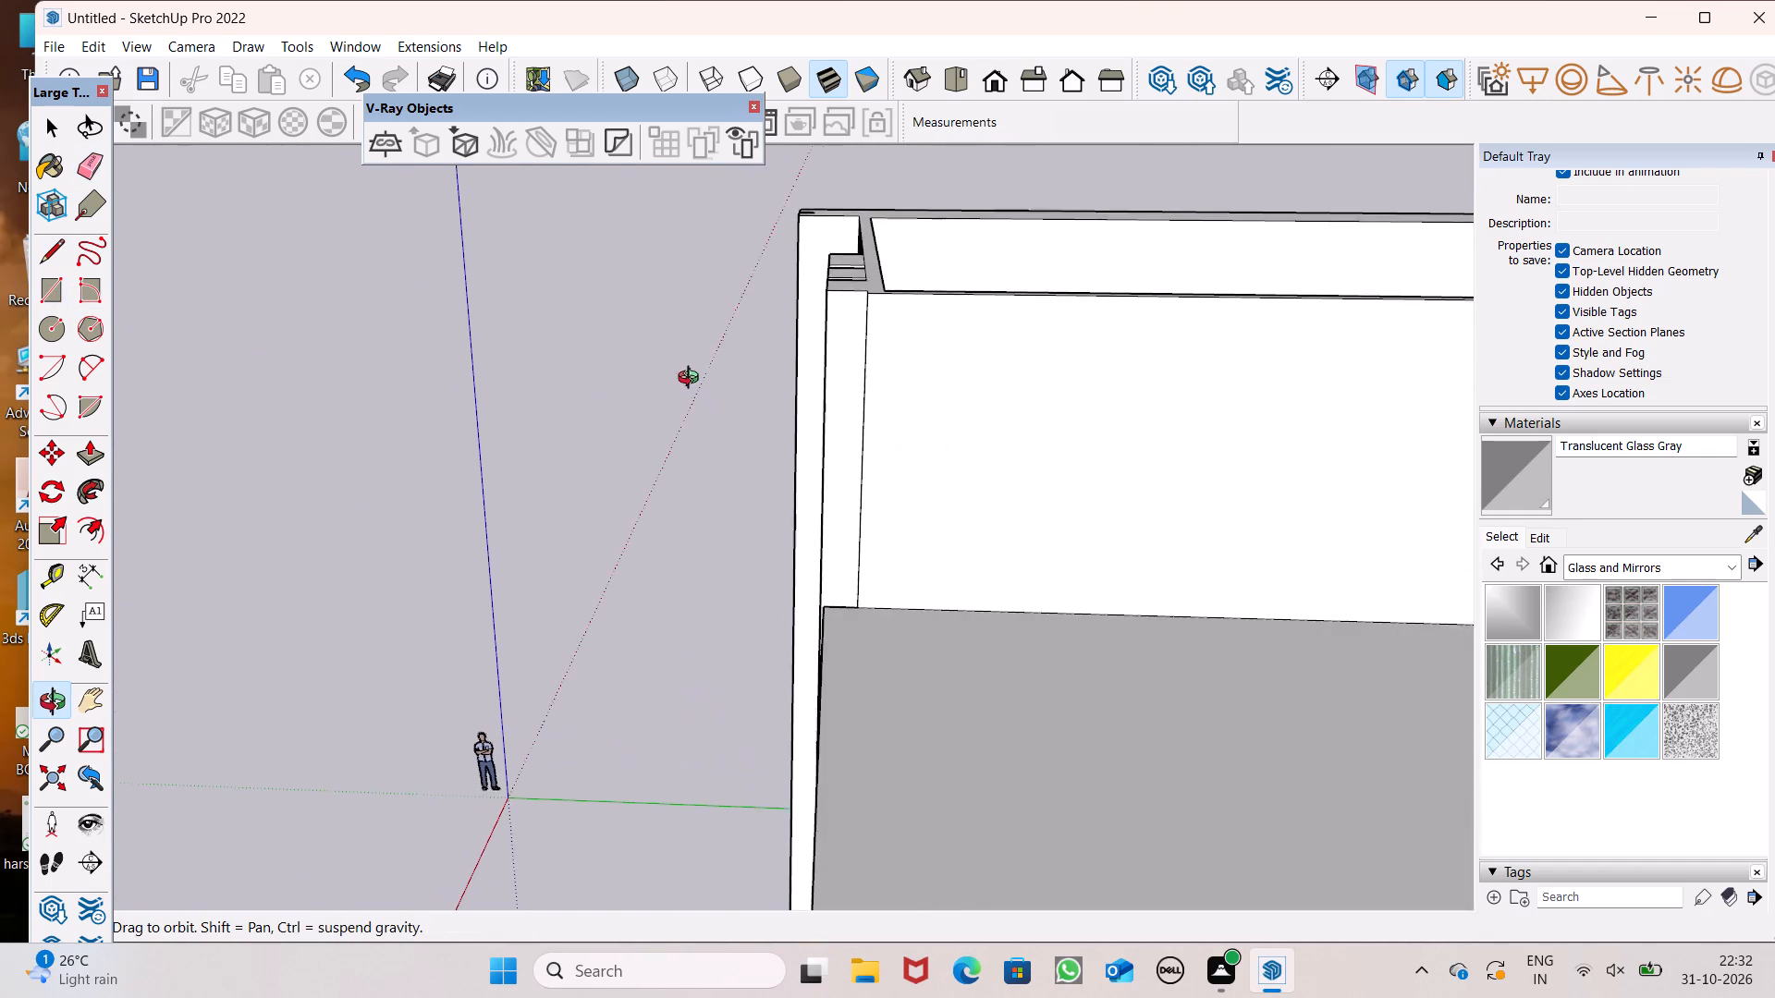
pyautogui.moveTo(692, 380); pyautogui.dragTo(690, 376, button='middle')
pyautogui.scroll(-3, 689, 356)
pyautogui.scroll(2, 1182, 377)
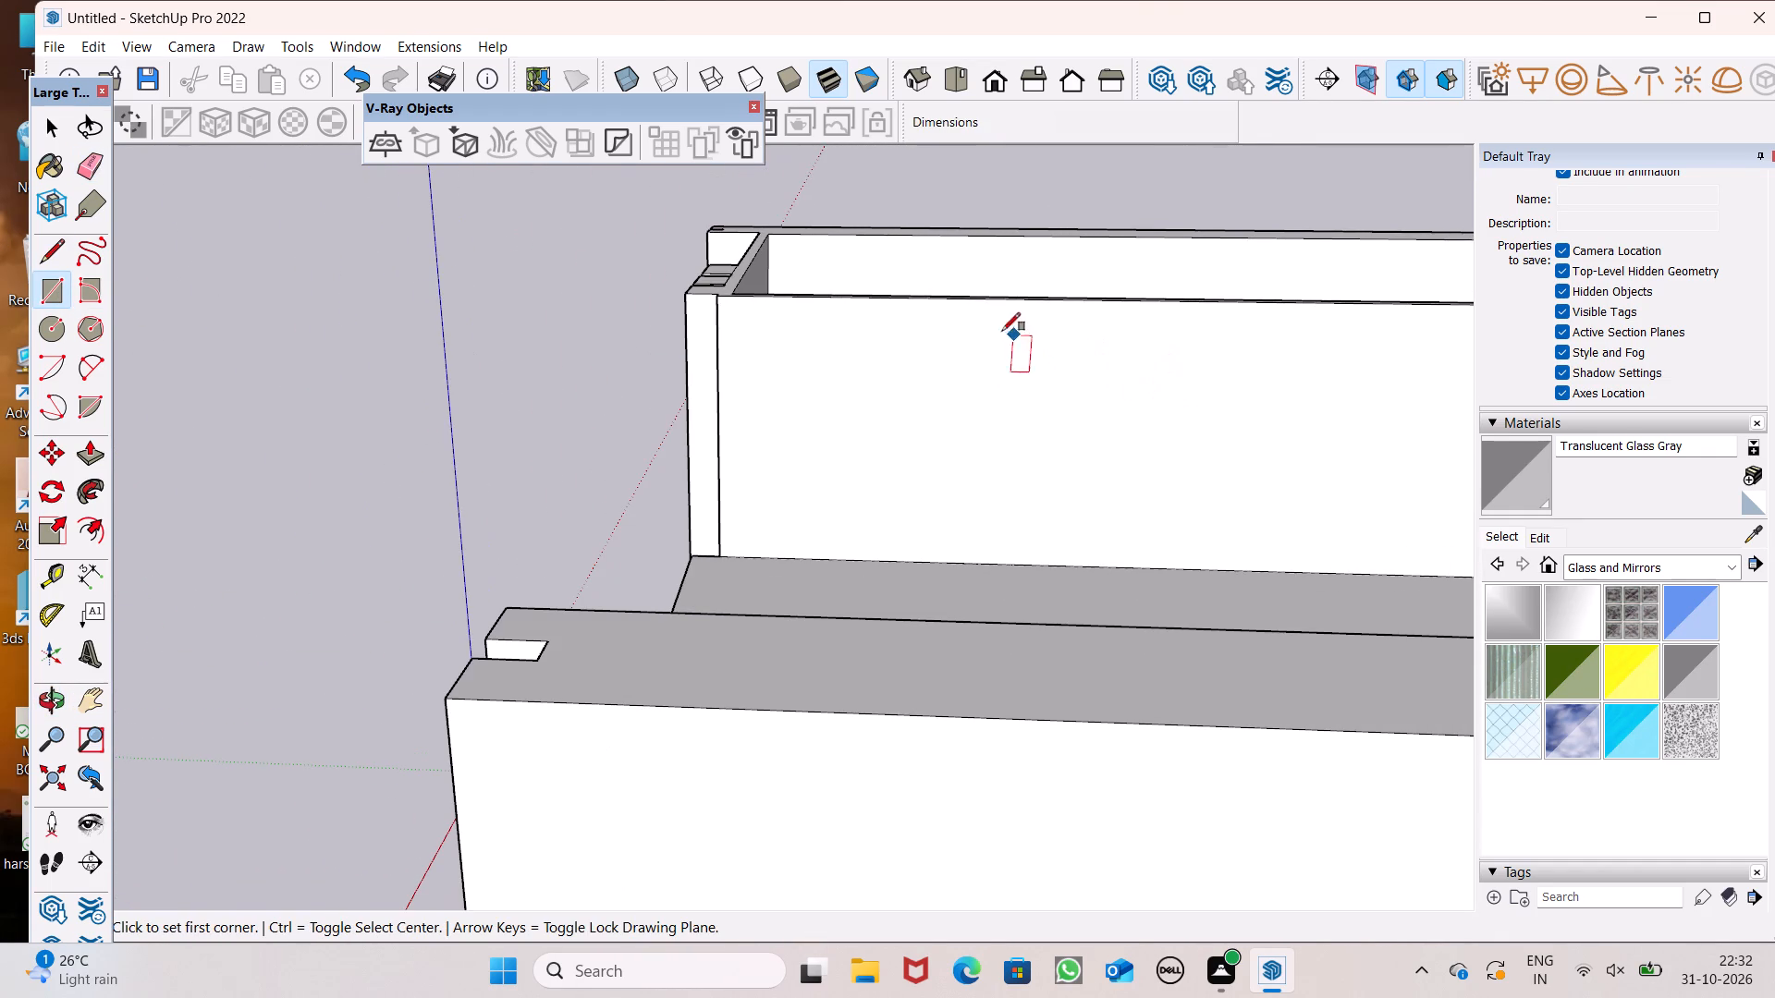
pyautogui.click(741, 331)
pyautogui.scroll(-2, 984, 384)
pyautogui.click(1076, 385)
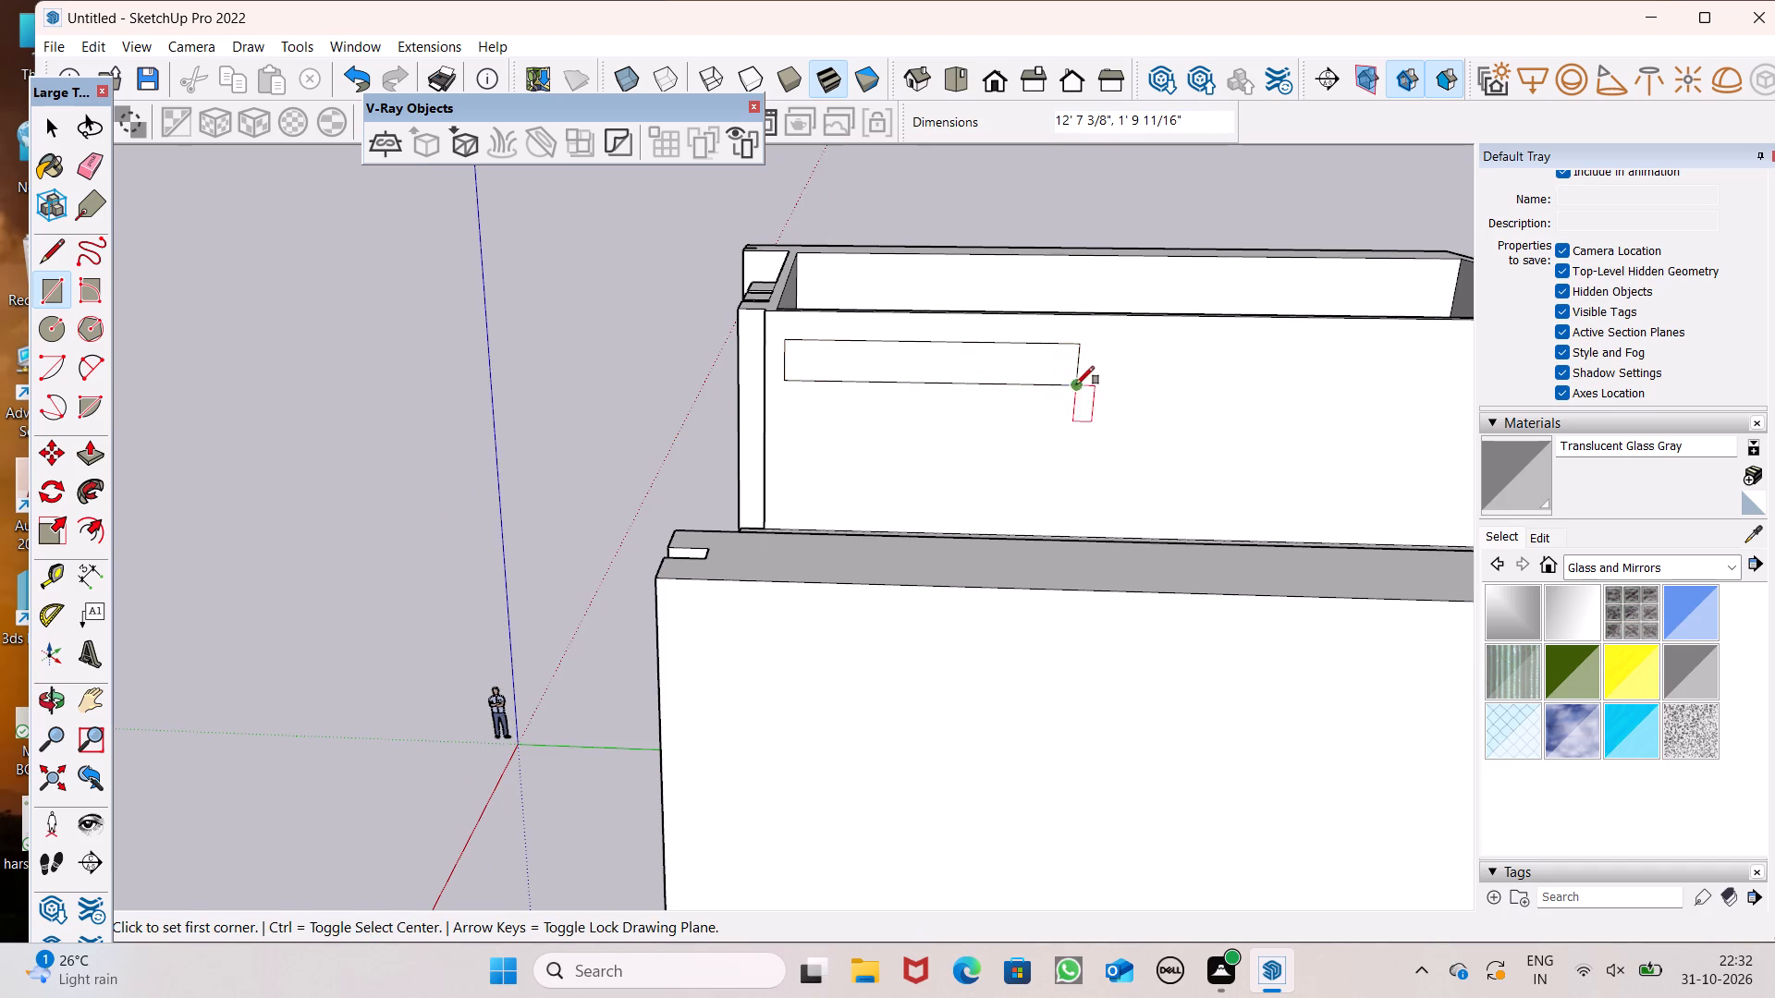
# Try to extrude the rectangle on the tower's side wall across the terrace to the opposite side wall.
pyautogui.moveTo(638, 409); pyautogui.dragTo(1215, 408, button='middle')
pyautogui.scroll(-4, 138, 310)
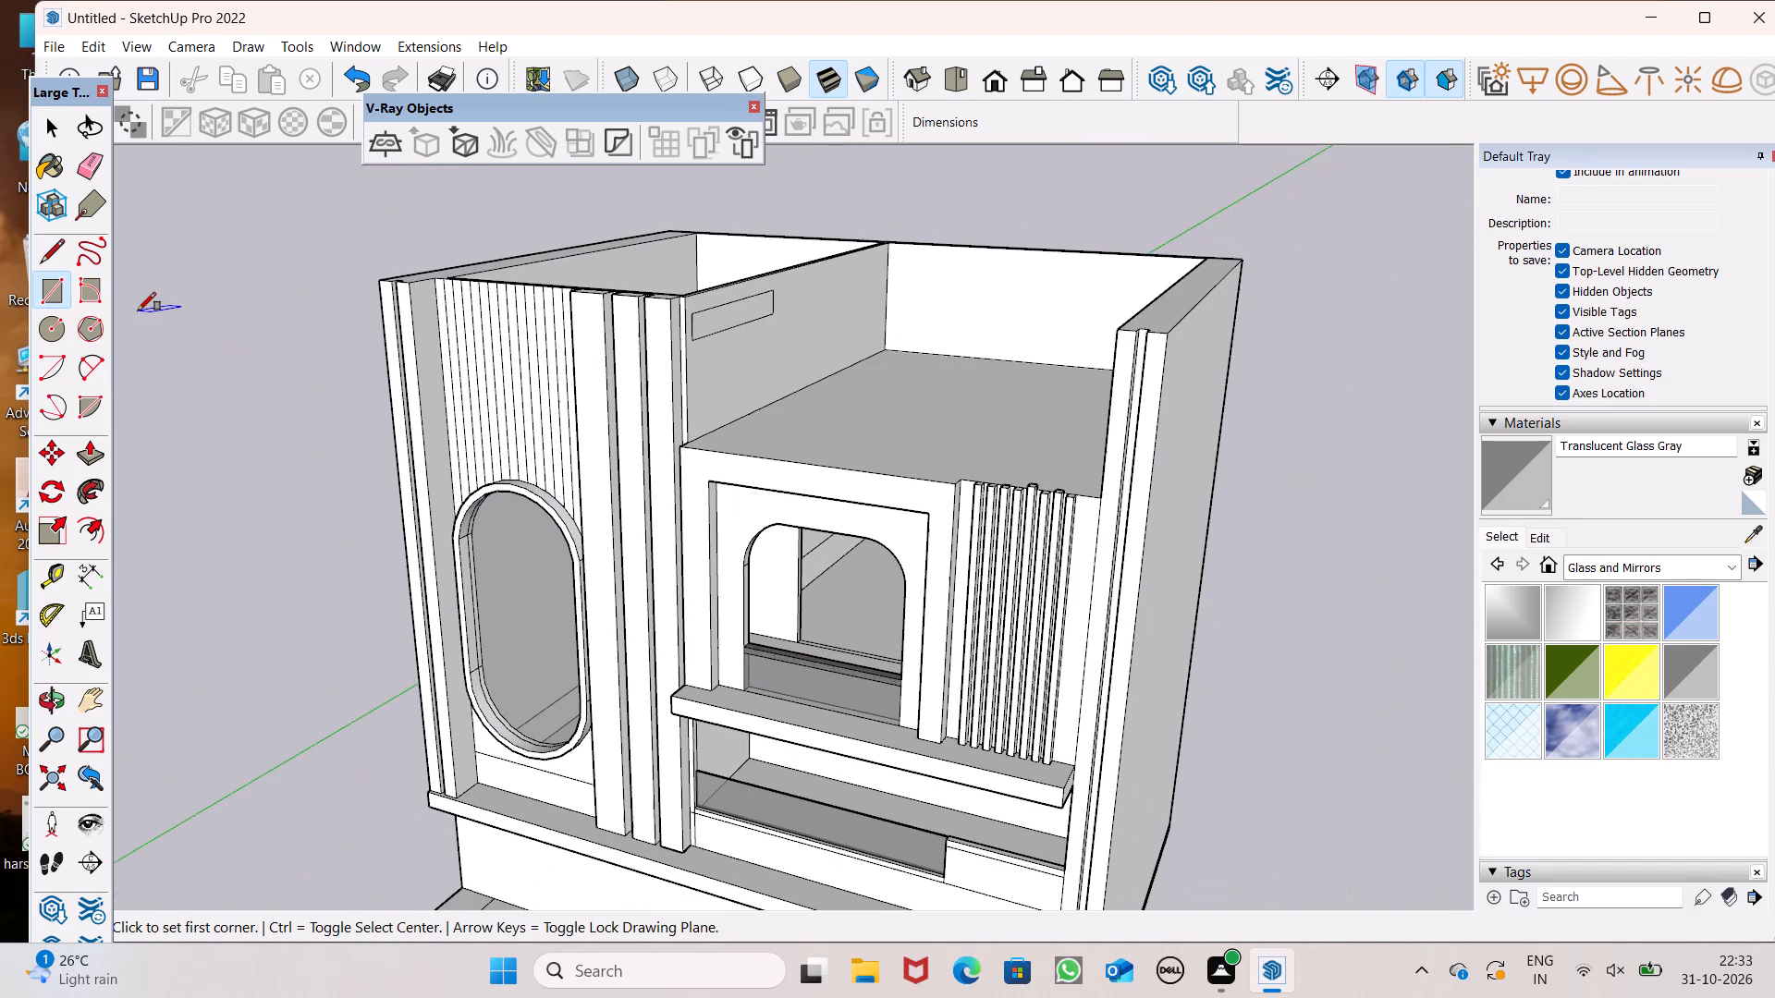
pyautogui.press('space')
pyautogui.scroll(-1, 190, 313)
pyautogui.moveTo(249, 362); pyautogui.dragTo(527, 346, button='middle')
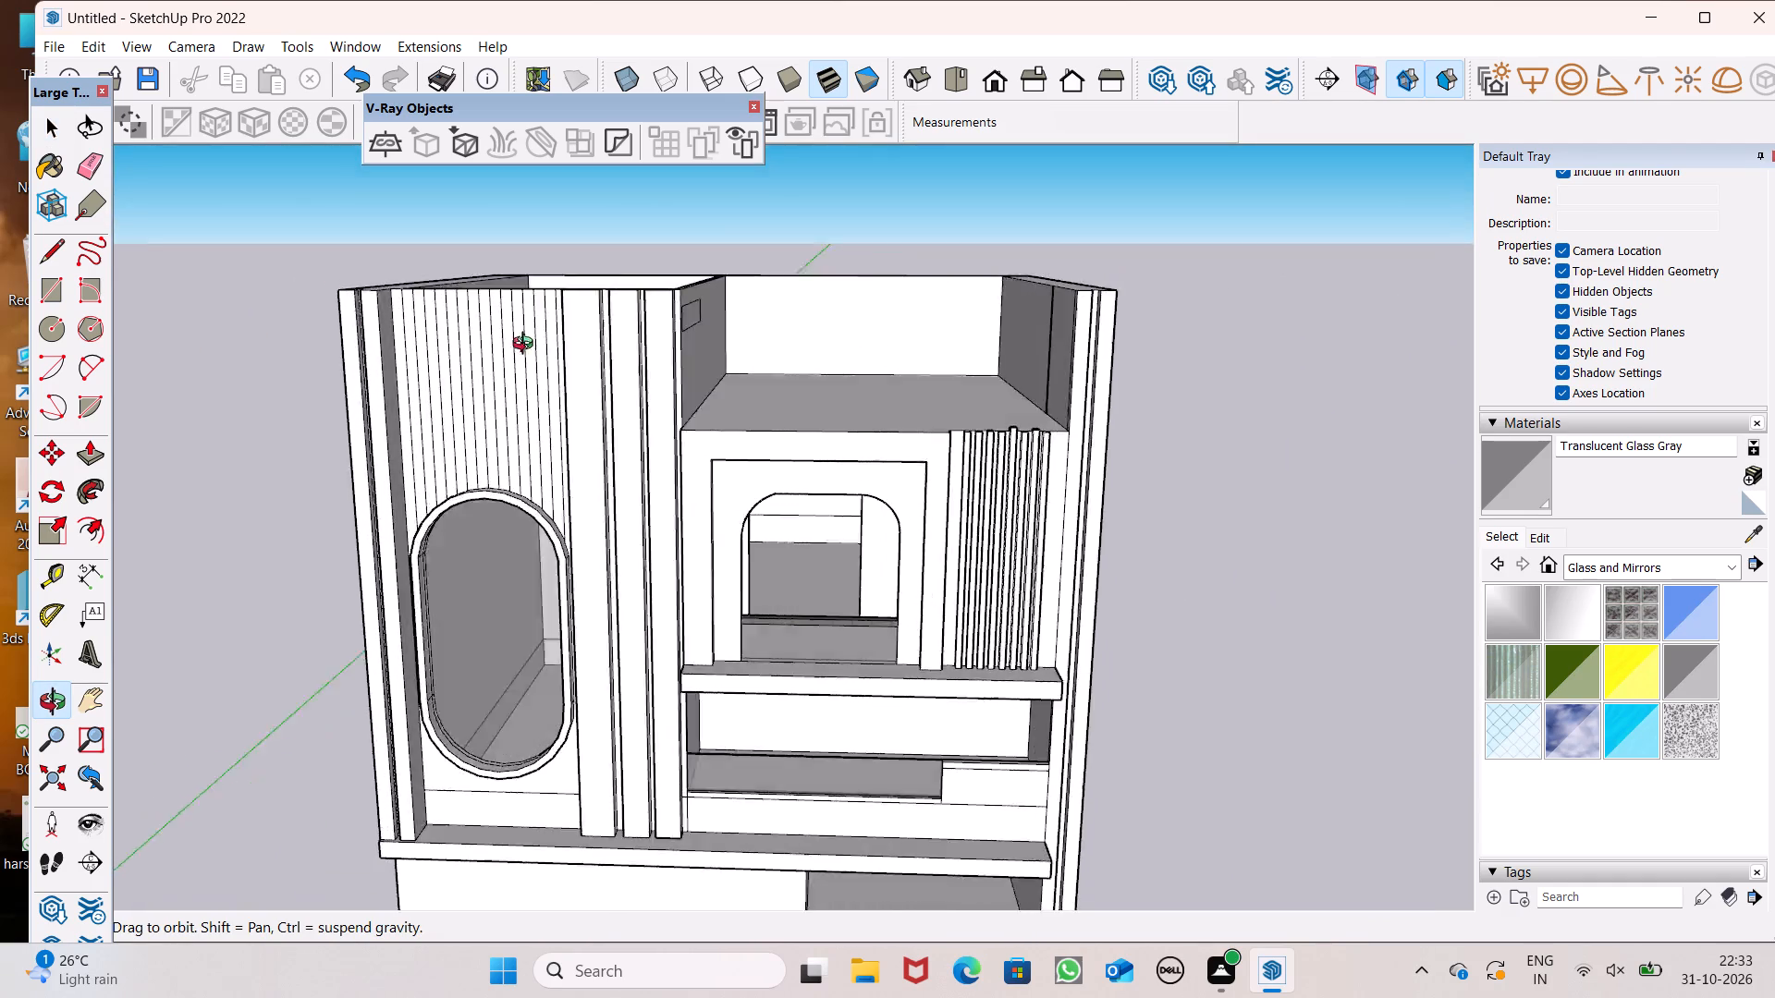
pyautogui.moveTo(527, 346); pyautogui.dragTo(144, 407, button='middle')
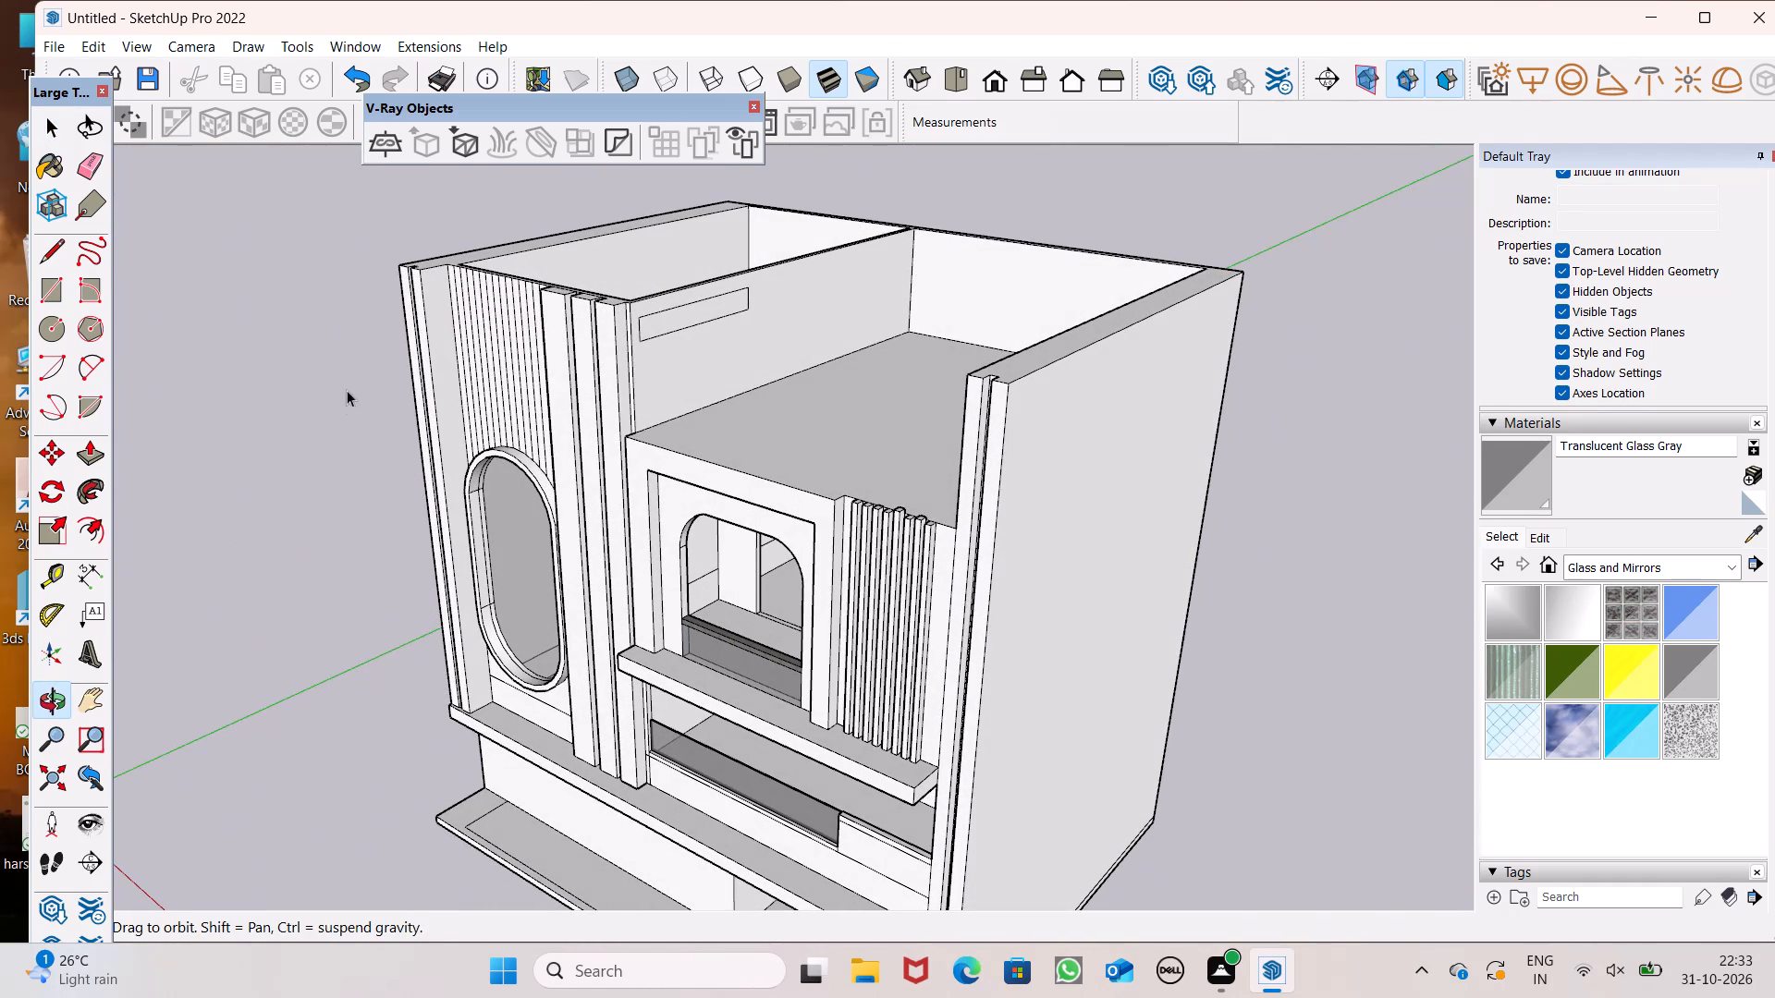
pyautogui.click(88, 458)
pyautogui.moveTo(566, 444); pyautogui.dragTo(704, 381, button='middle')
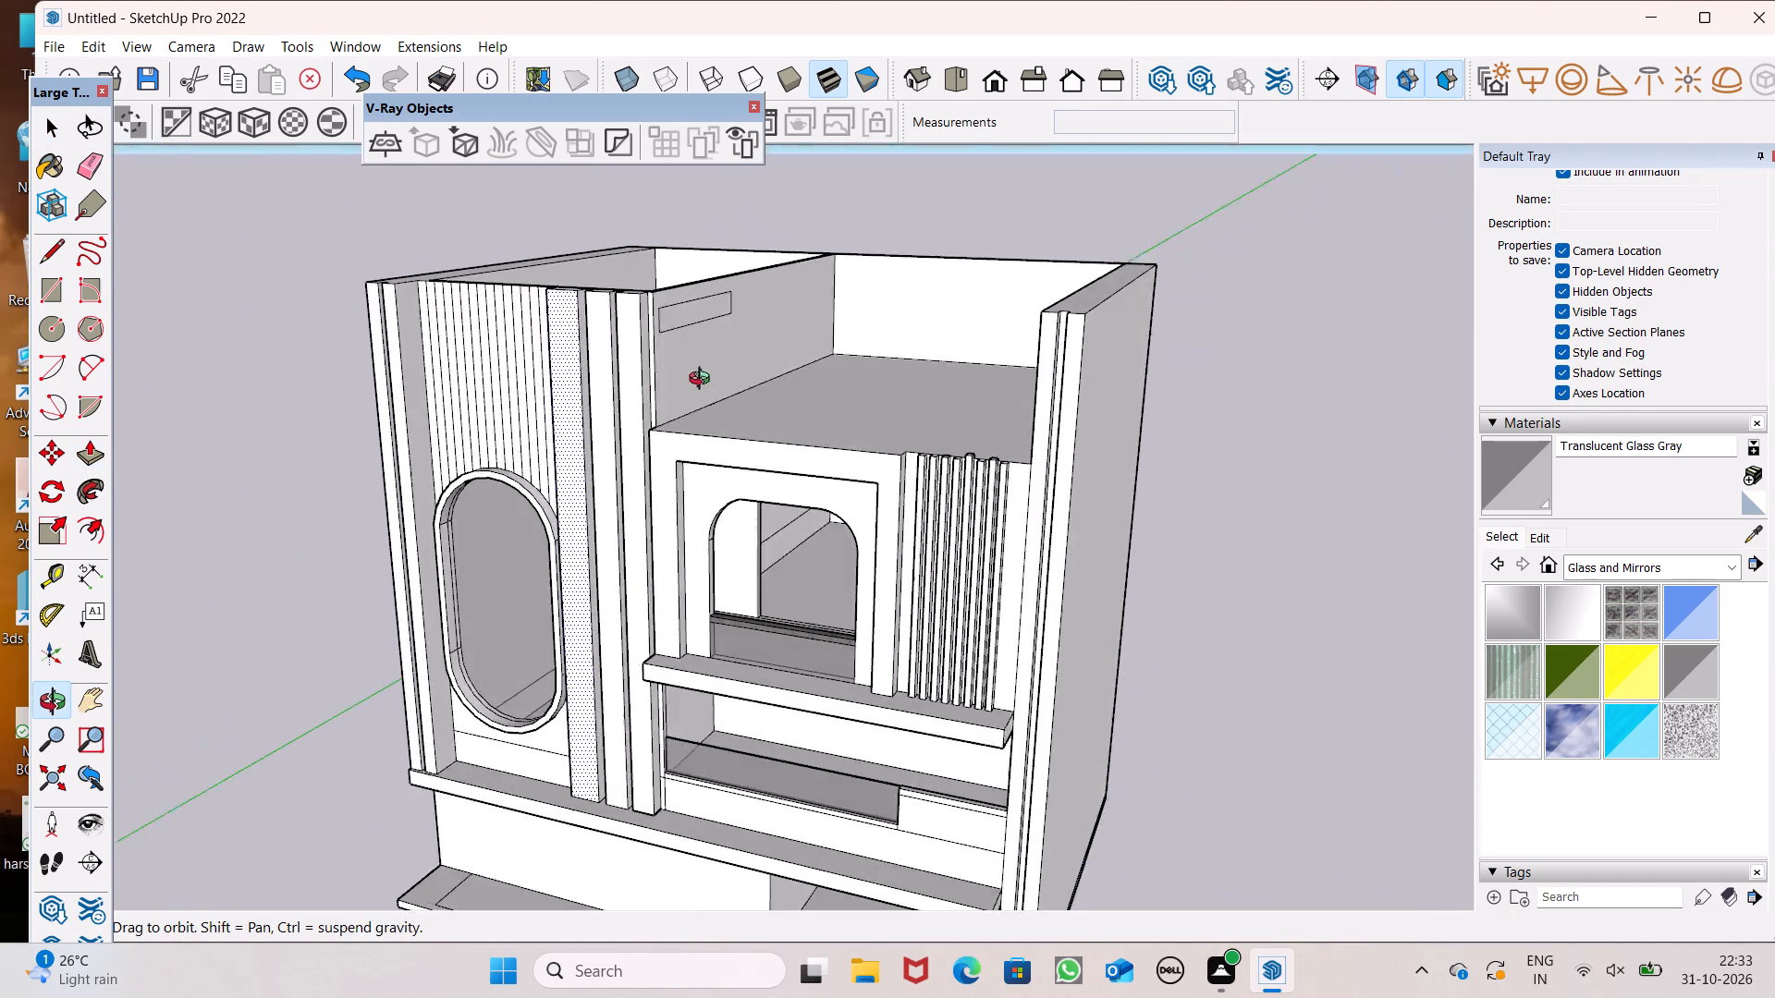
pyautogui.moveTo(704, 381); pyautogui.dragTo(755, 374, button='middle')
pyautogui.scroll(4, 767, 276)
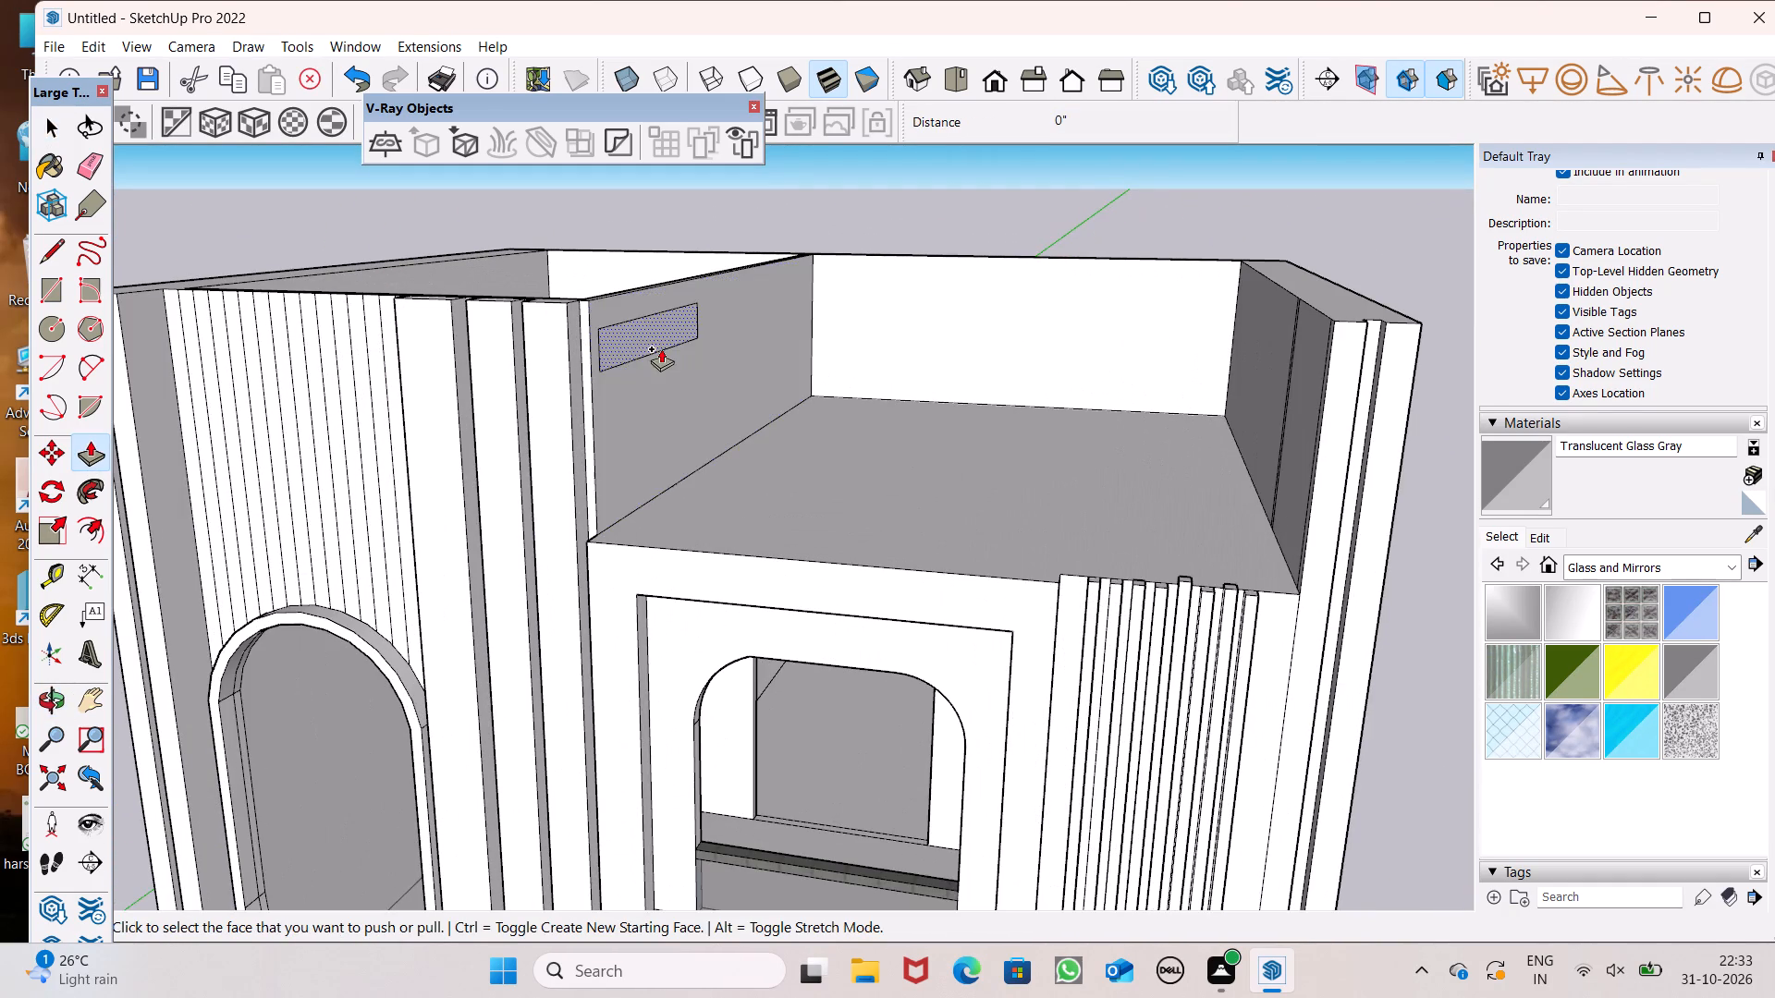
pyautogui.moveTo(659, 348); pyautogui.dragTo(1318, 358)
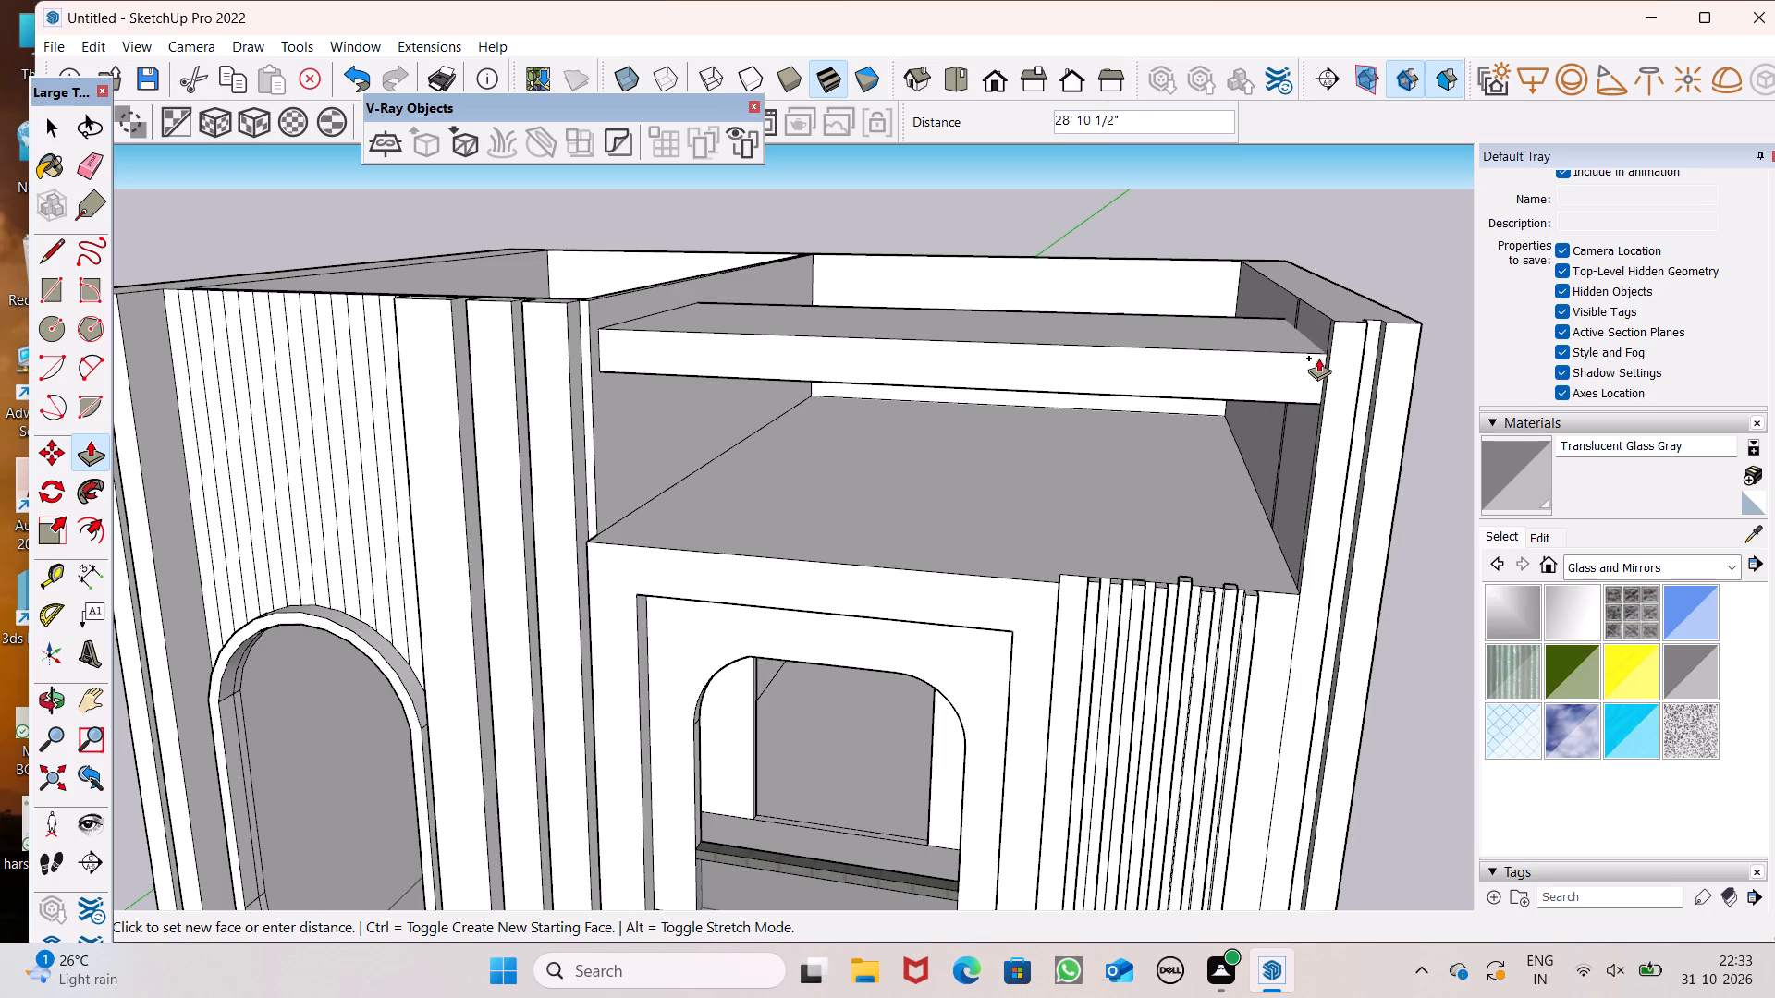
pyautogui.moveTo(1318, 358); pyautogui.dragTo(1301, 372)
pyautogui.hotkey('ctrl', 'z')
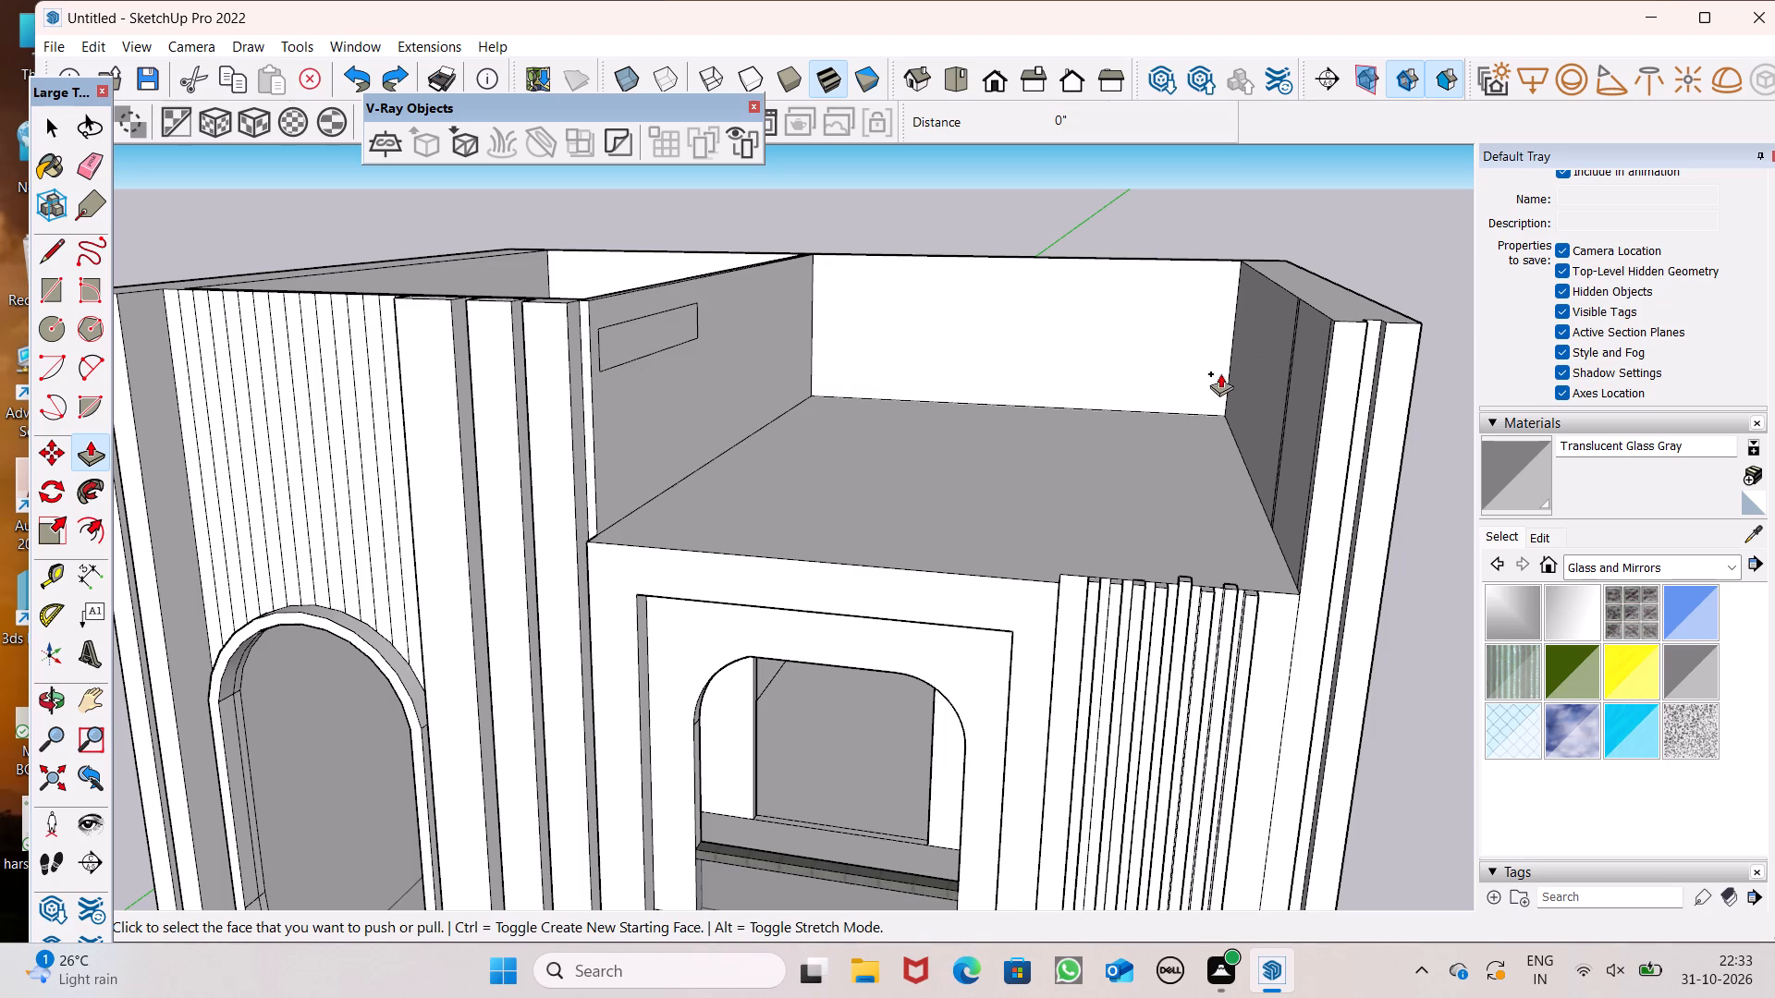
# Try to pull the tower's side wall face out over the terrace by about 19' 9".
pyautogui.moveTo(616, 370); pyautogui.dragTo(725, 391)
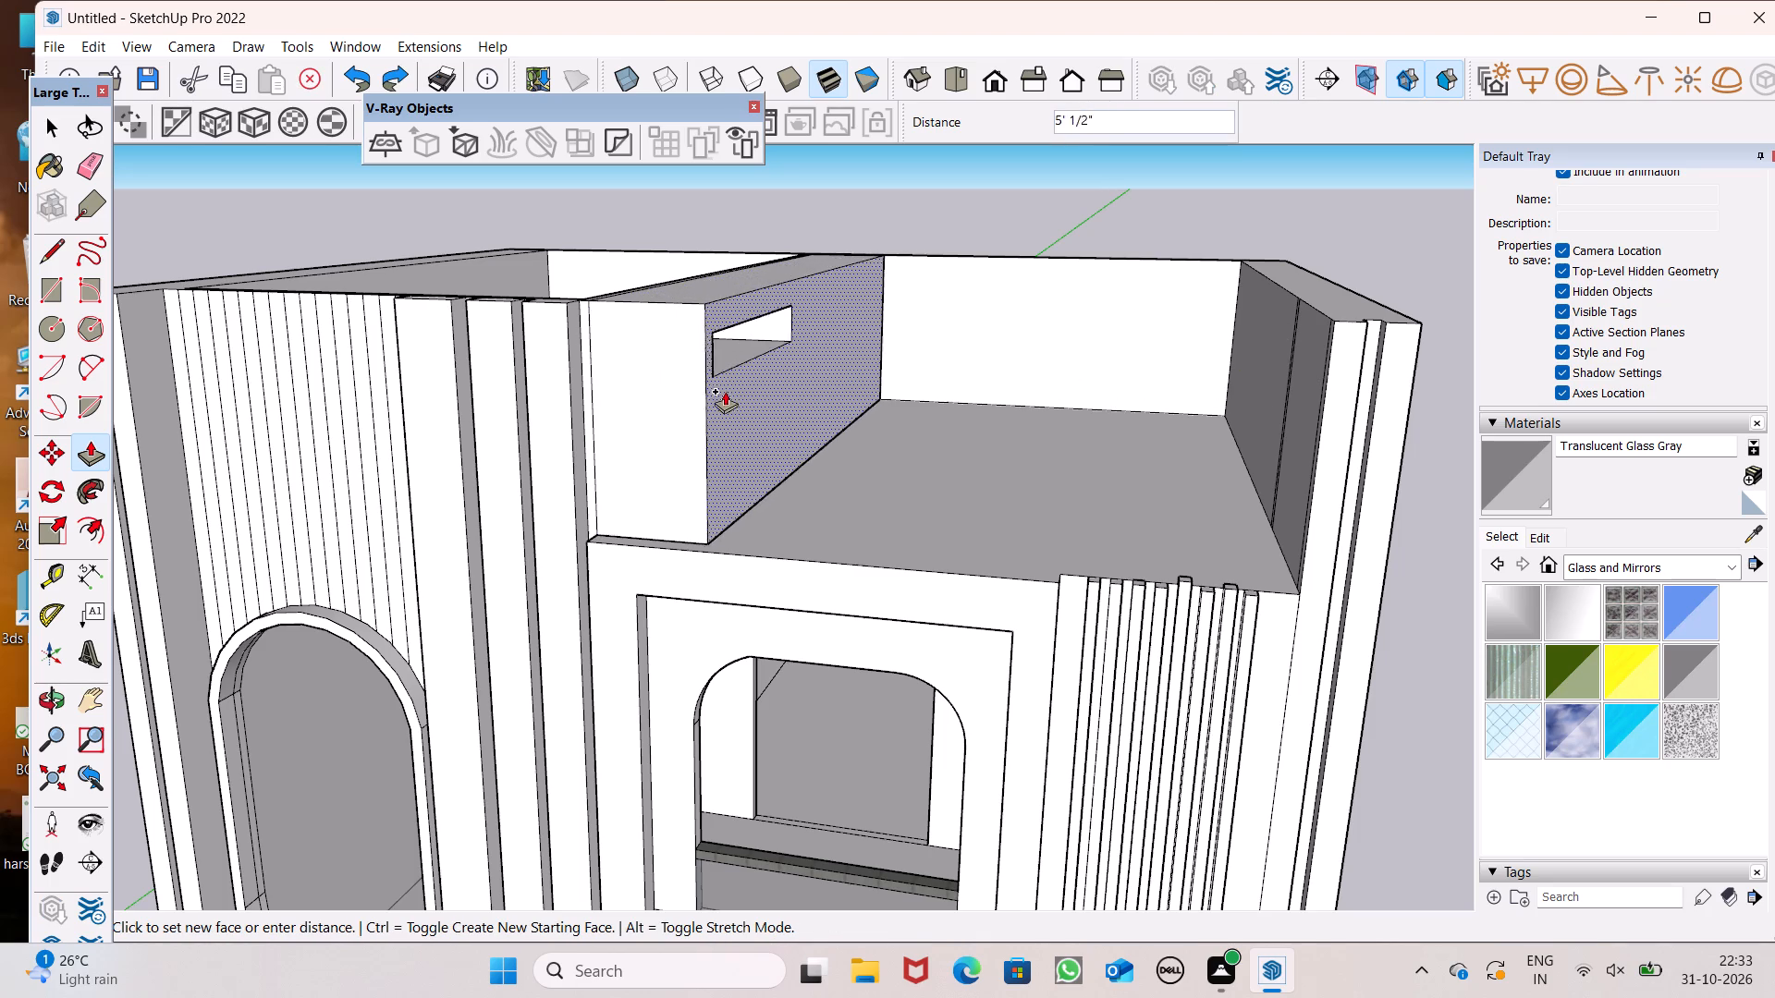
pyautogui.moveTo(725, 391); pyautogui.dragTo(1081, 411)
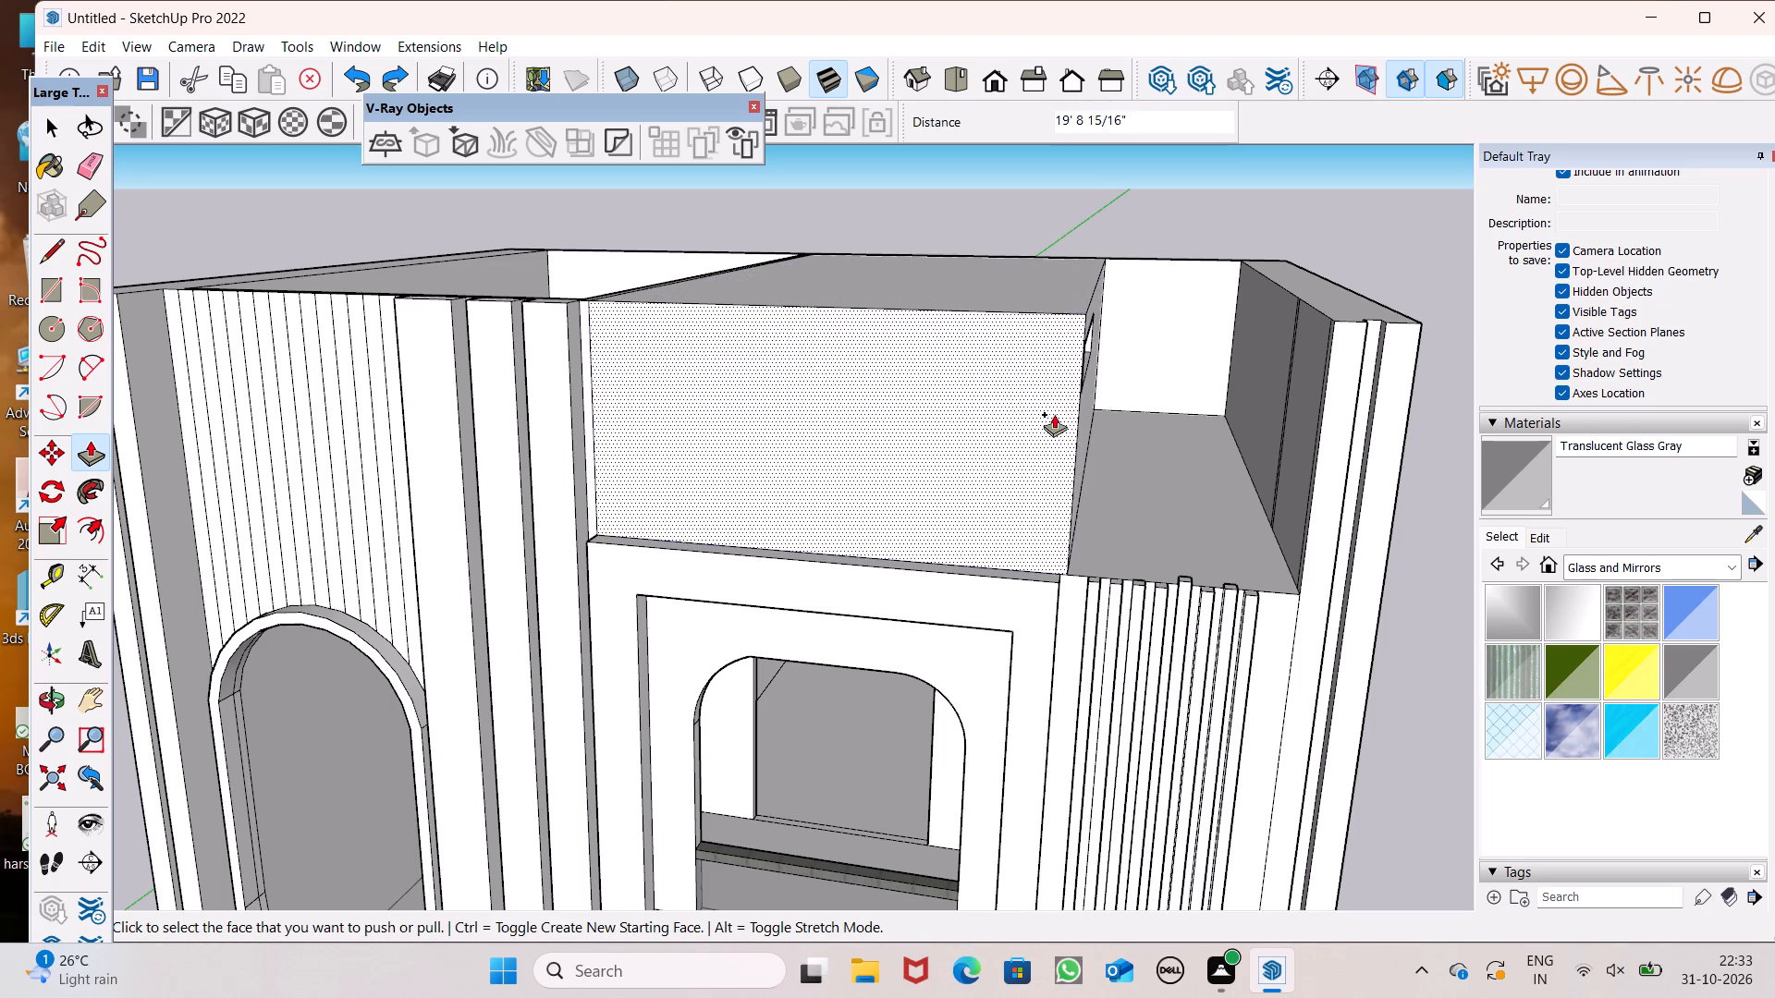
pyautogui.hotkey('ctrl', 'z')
# Extrude the rectangle on the tower's side wall across the terrace to the opposite side wall to form an overhead beam.
pyautogui.moveTo(667, 339); pyautogui.dragTo(1261, 395)
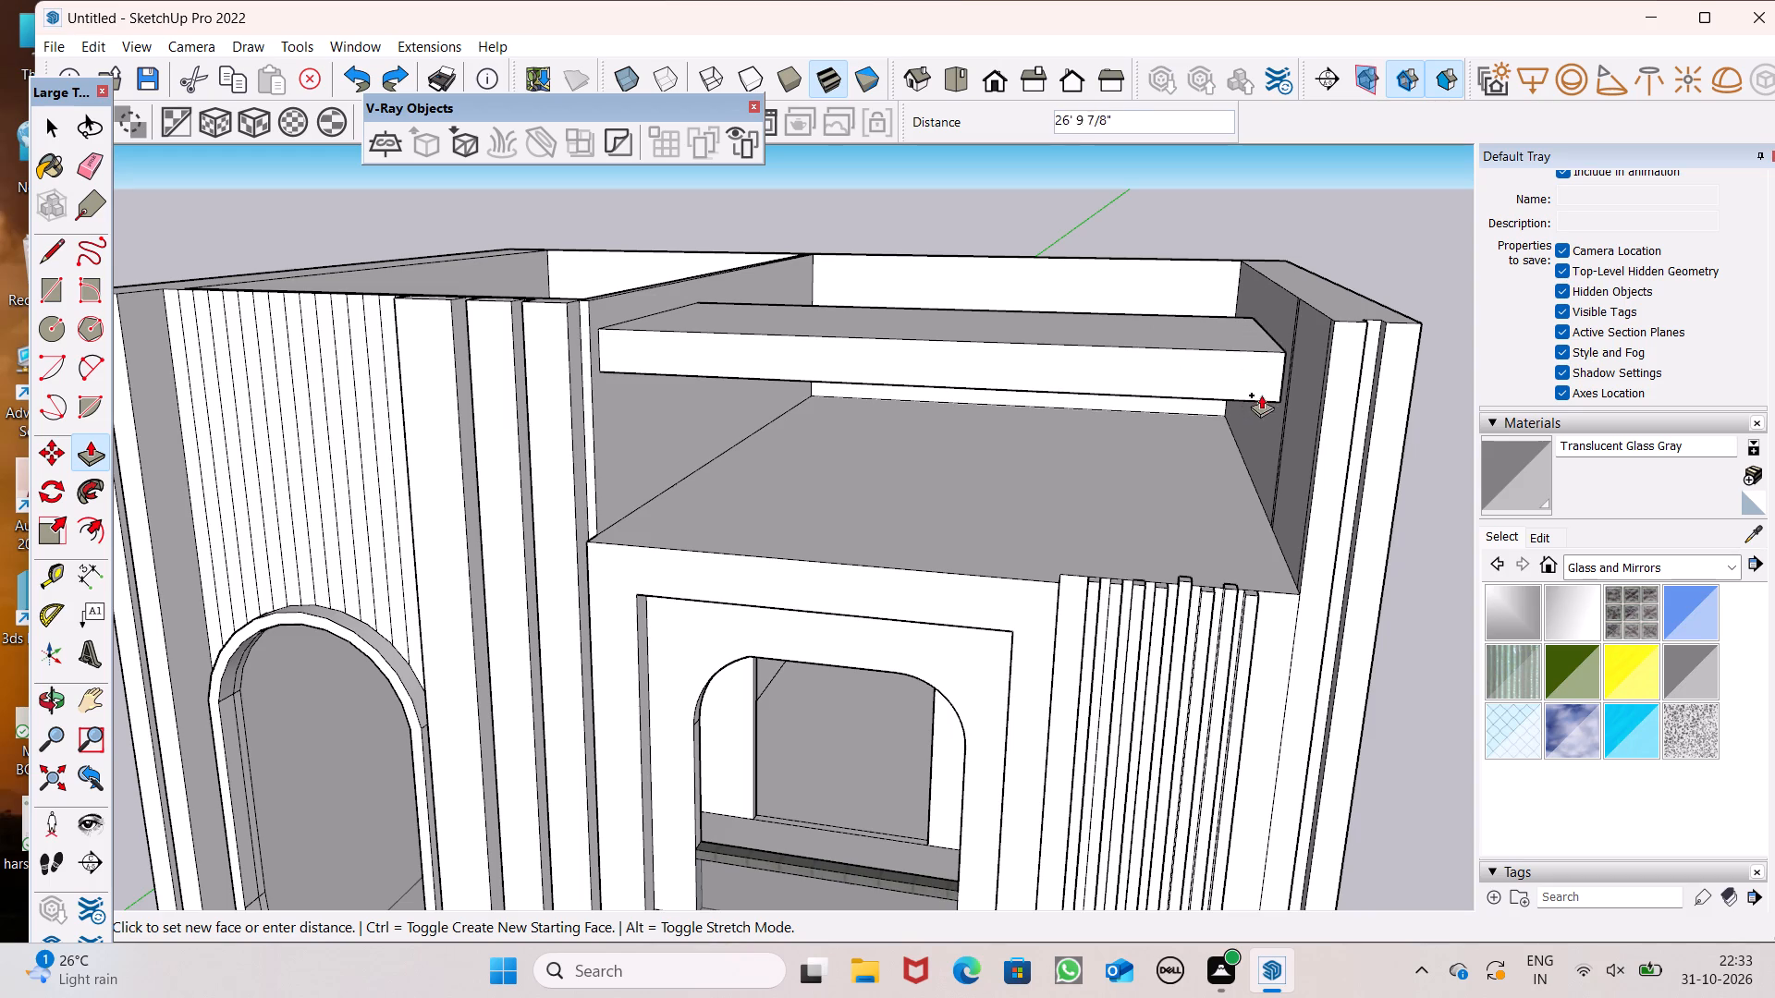
pyautogui.moveTo(1261, 395); pyautogui.dragTo(1291, 394)
# Erase the pair of stray vertical lines on the terrace side wall's inner face, both below and above the beam.
pyautogui.moveTo(1185, 378); pyautogui.dragTo(1194, 438, button='middle')
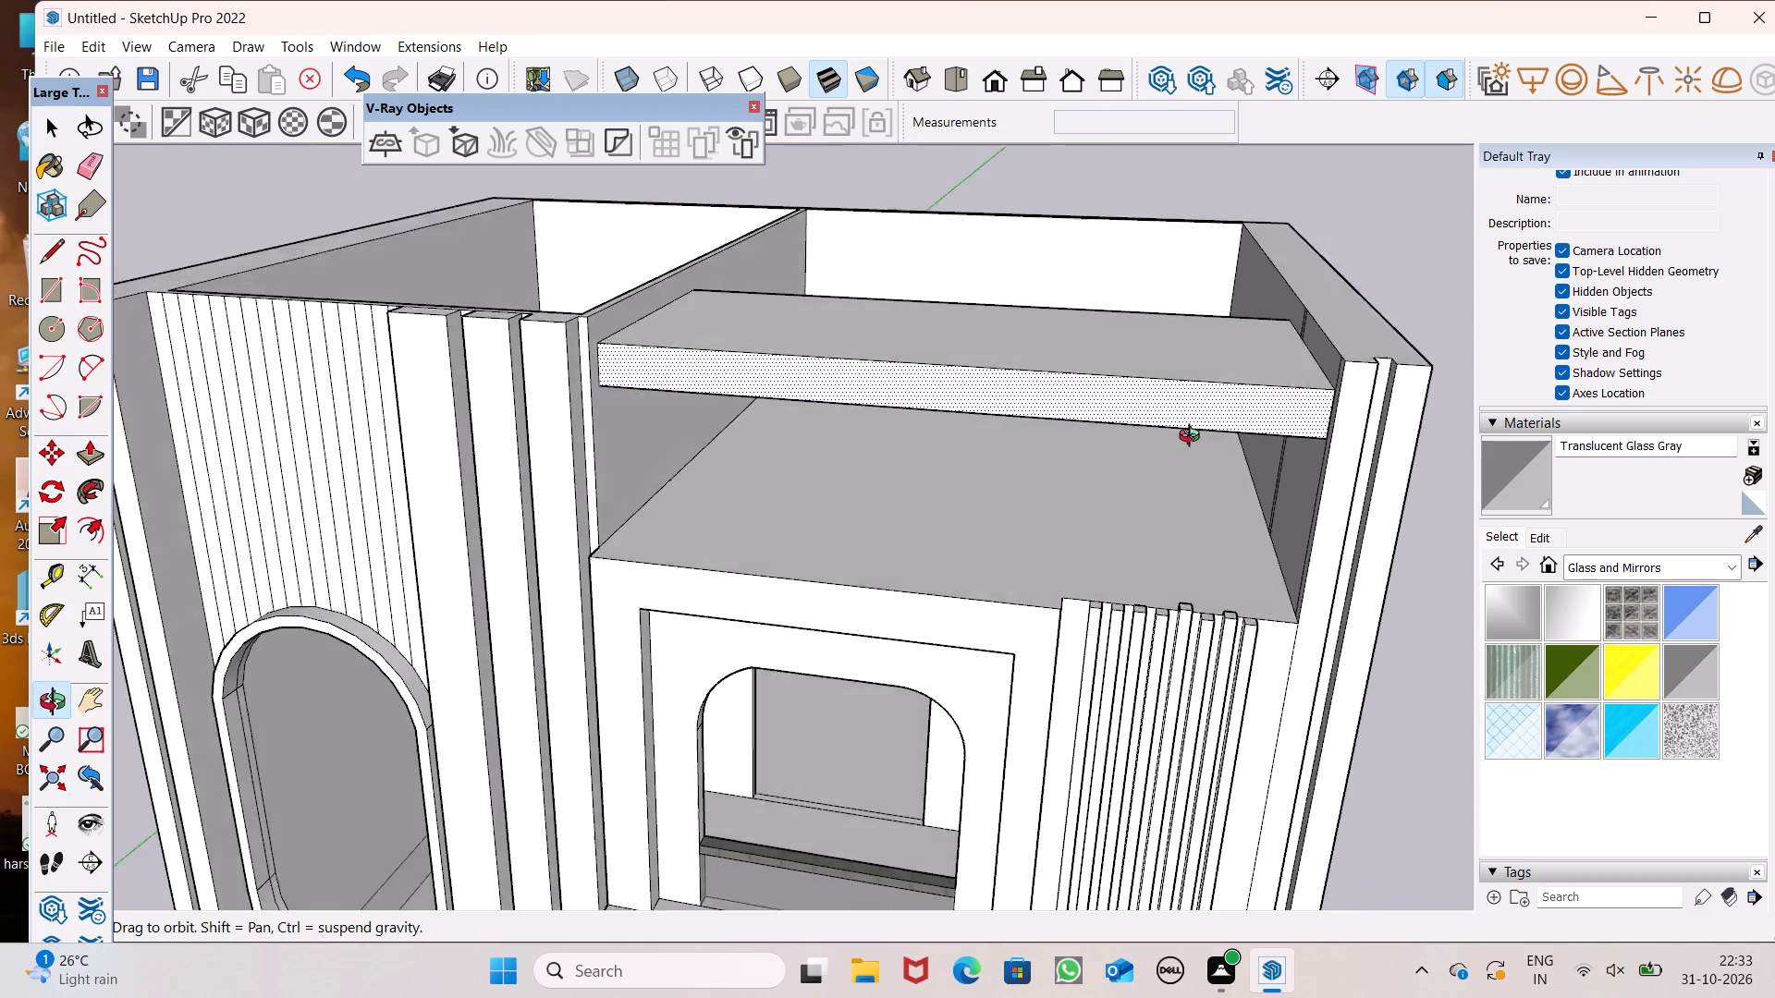
pyautogui.moveTo(1194, 438); pyautogui.dragTo(1320, 329, button='middle')
pyautogui.press('space')
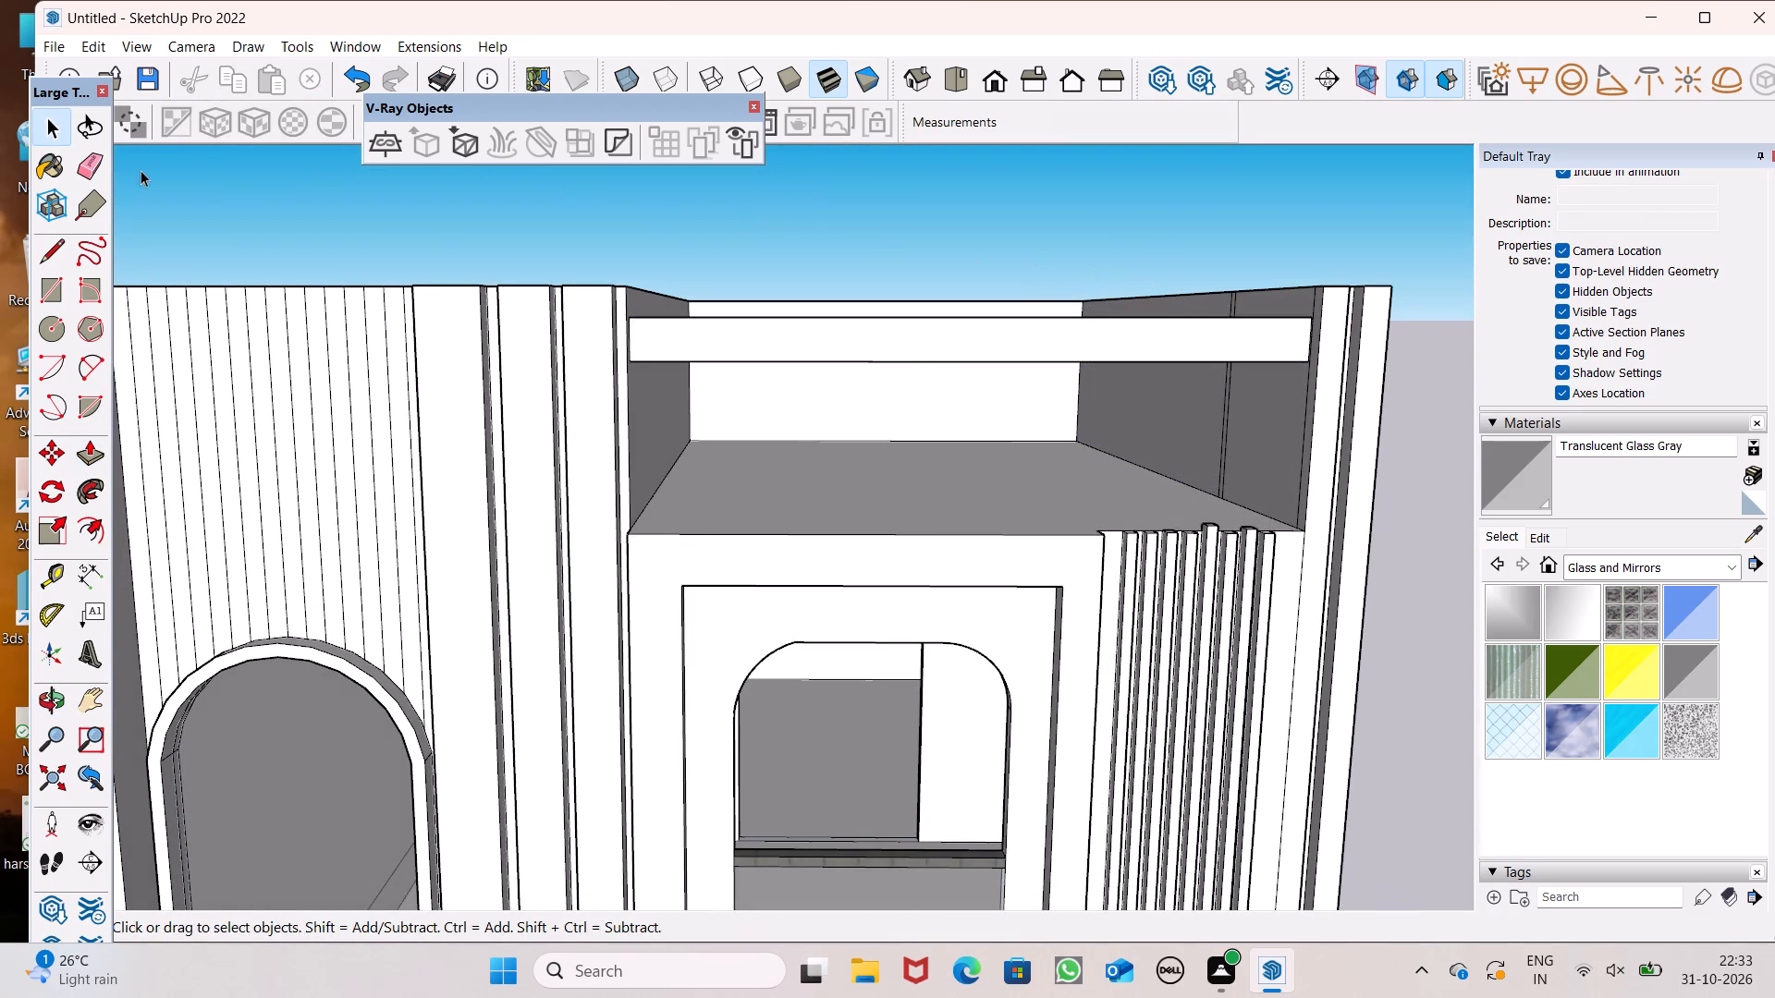
pyautogui.click(104, 154)
pyautogui.scroll(6, 1241, 405)
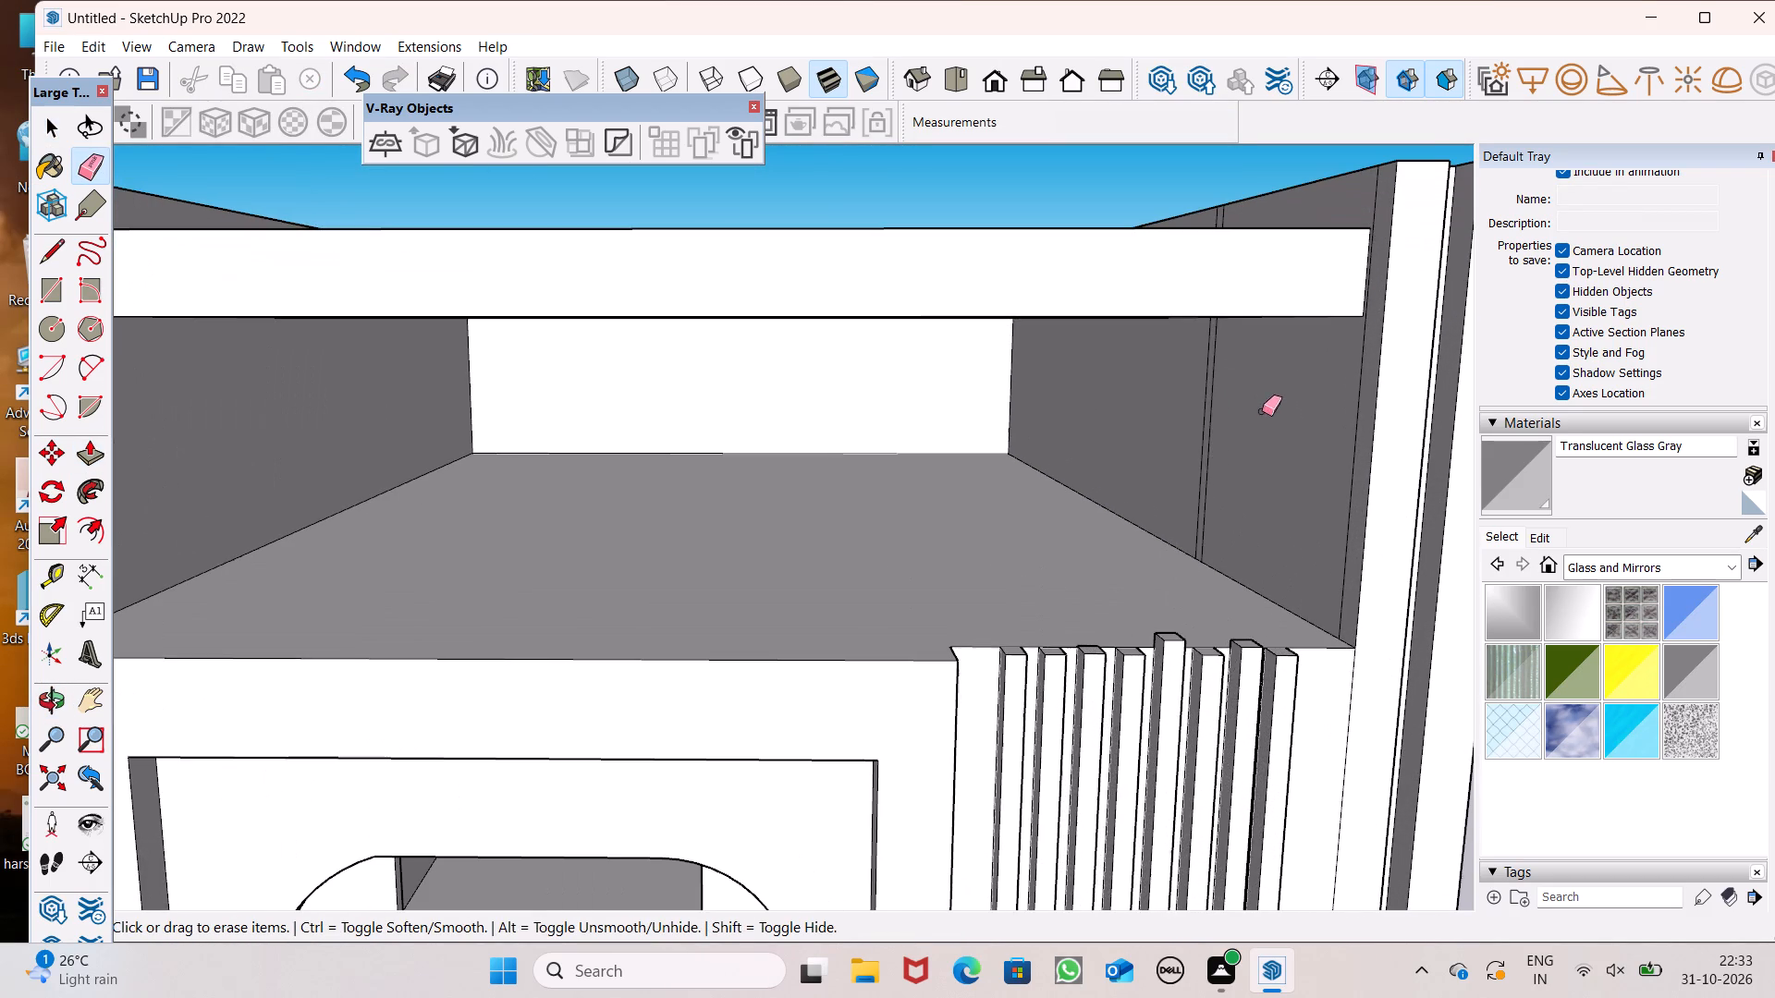
pyautogui.moveTo(1214, 418); pyautogui.dragTo(1204, 420)
pyautogui.moveTo(1218, 420); pyautogui.dragTo(1218, 503, button='middle')
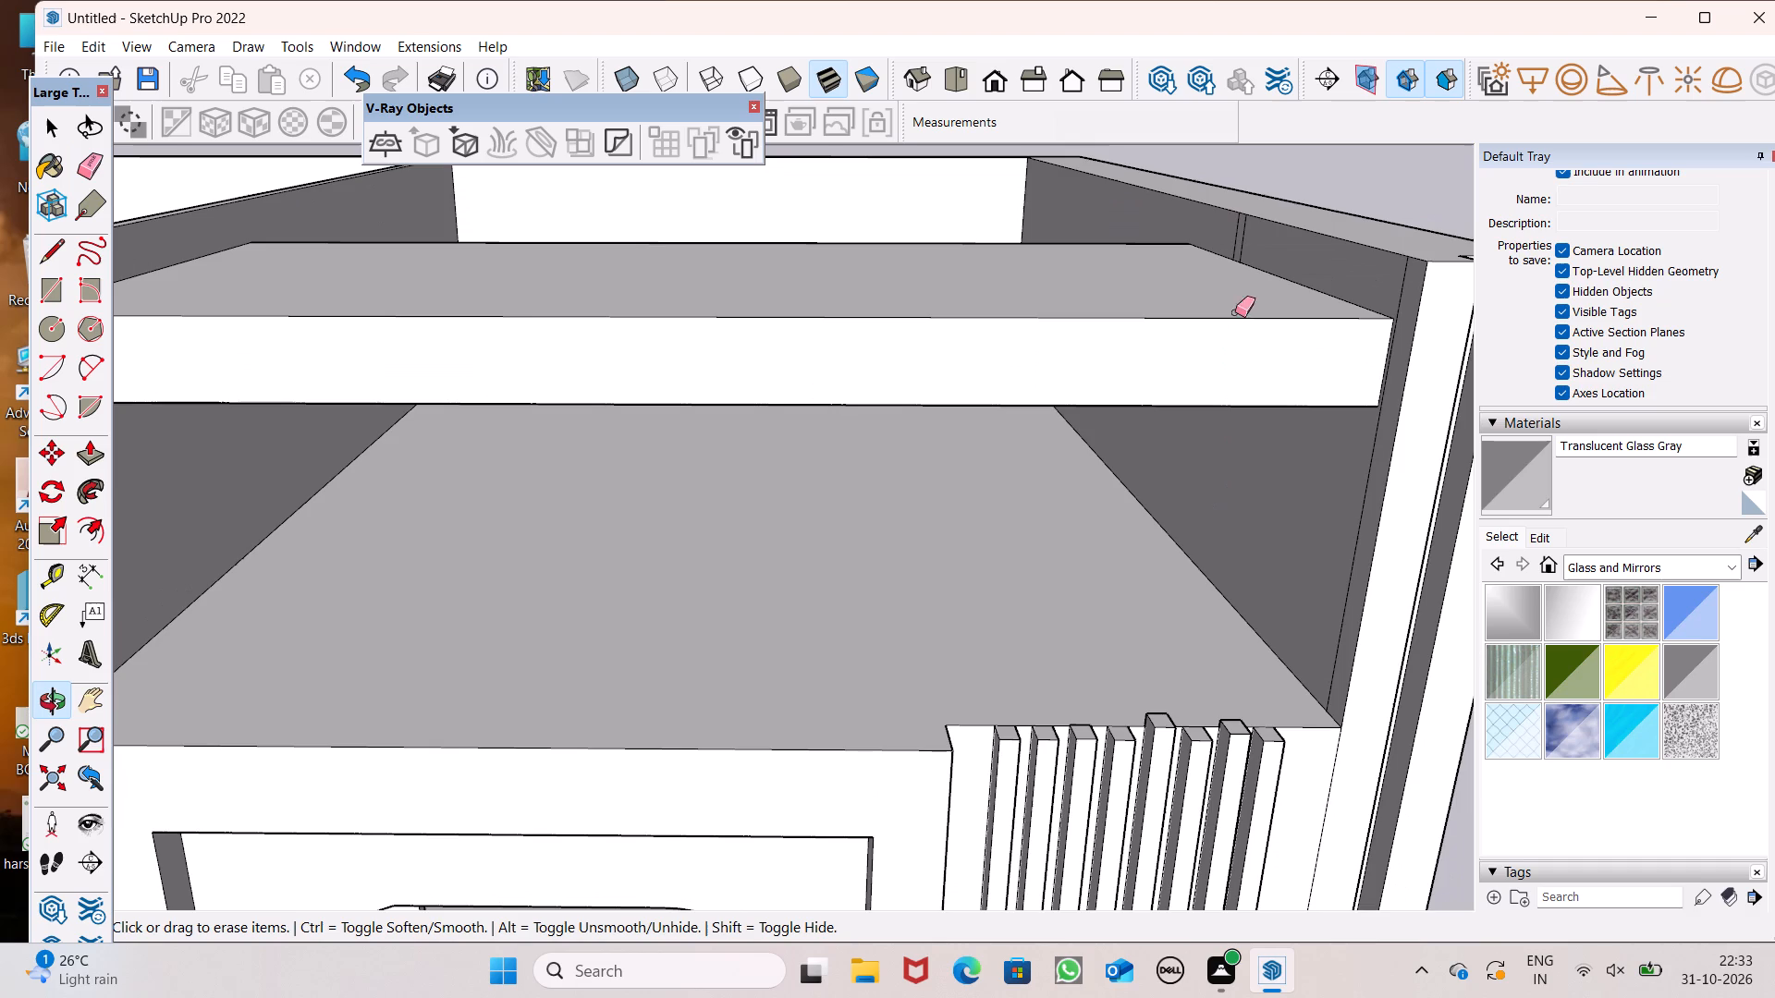
pyautogui.scroll(4, 1235, 240)
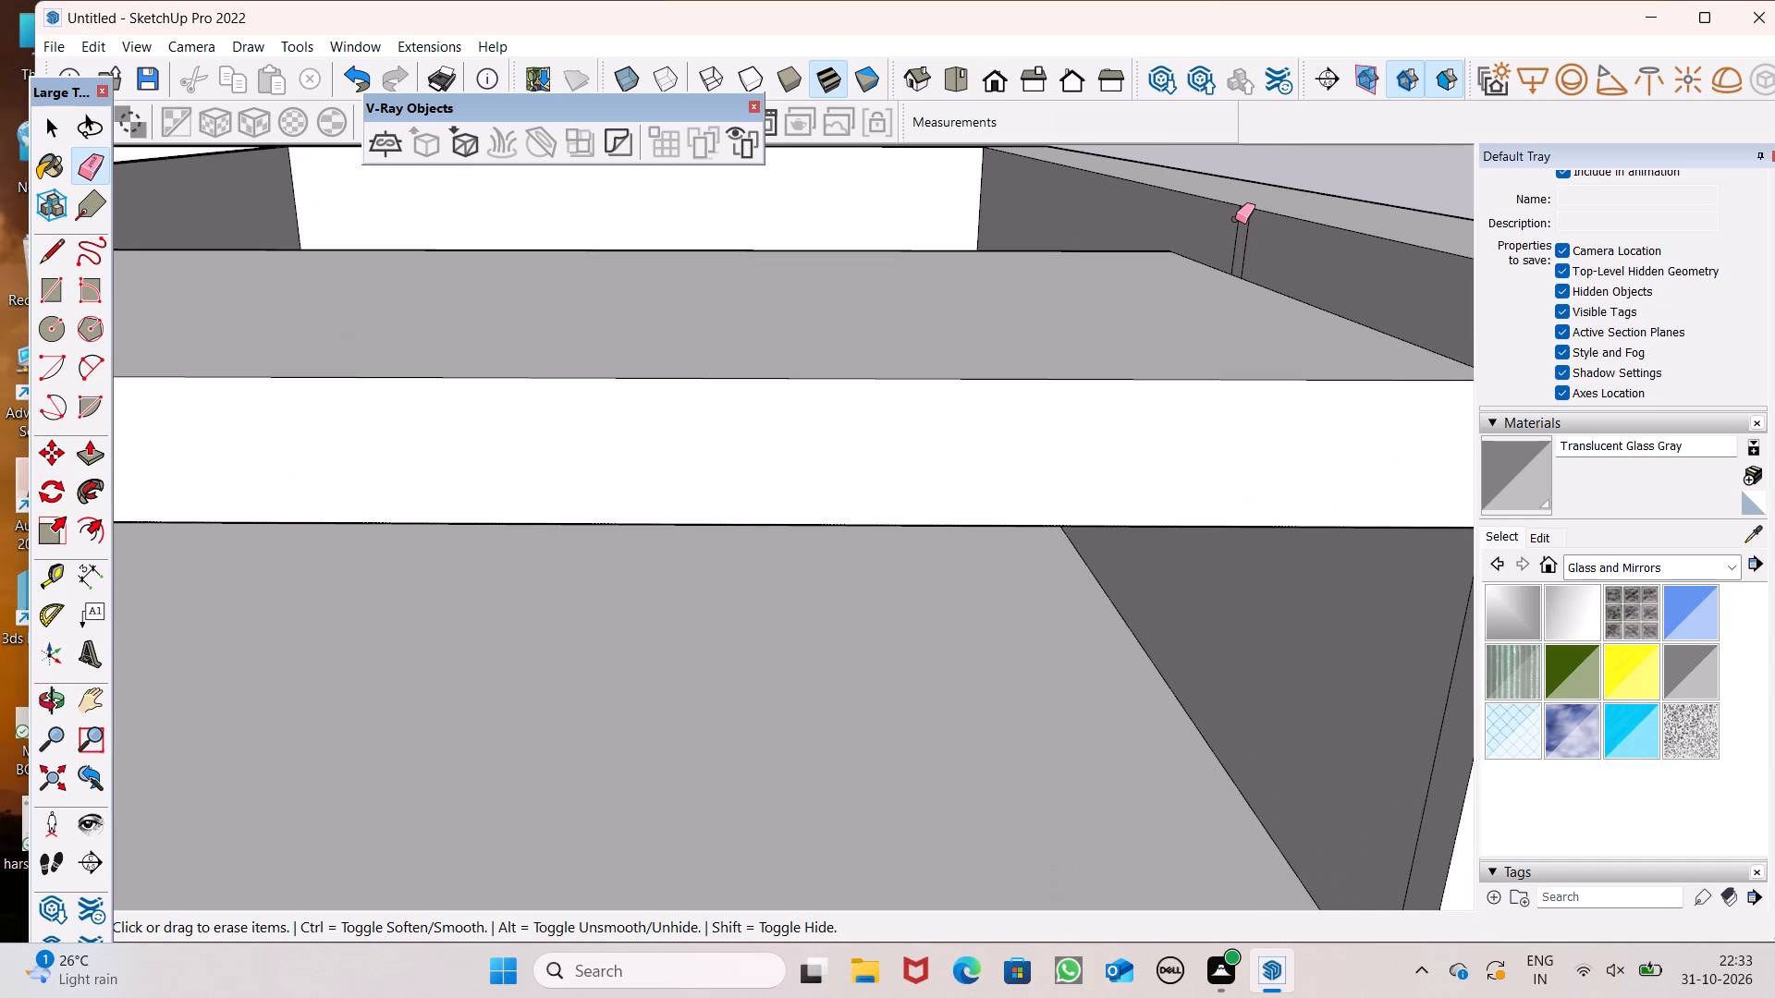
pyautogui.scroll(8, 1235, 216)
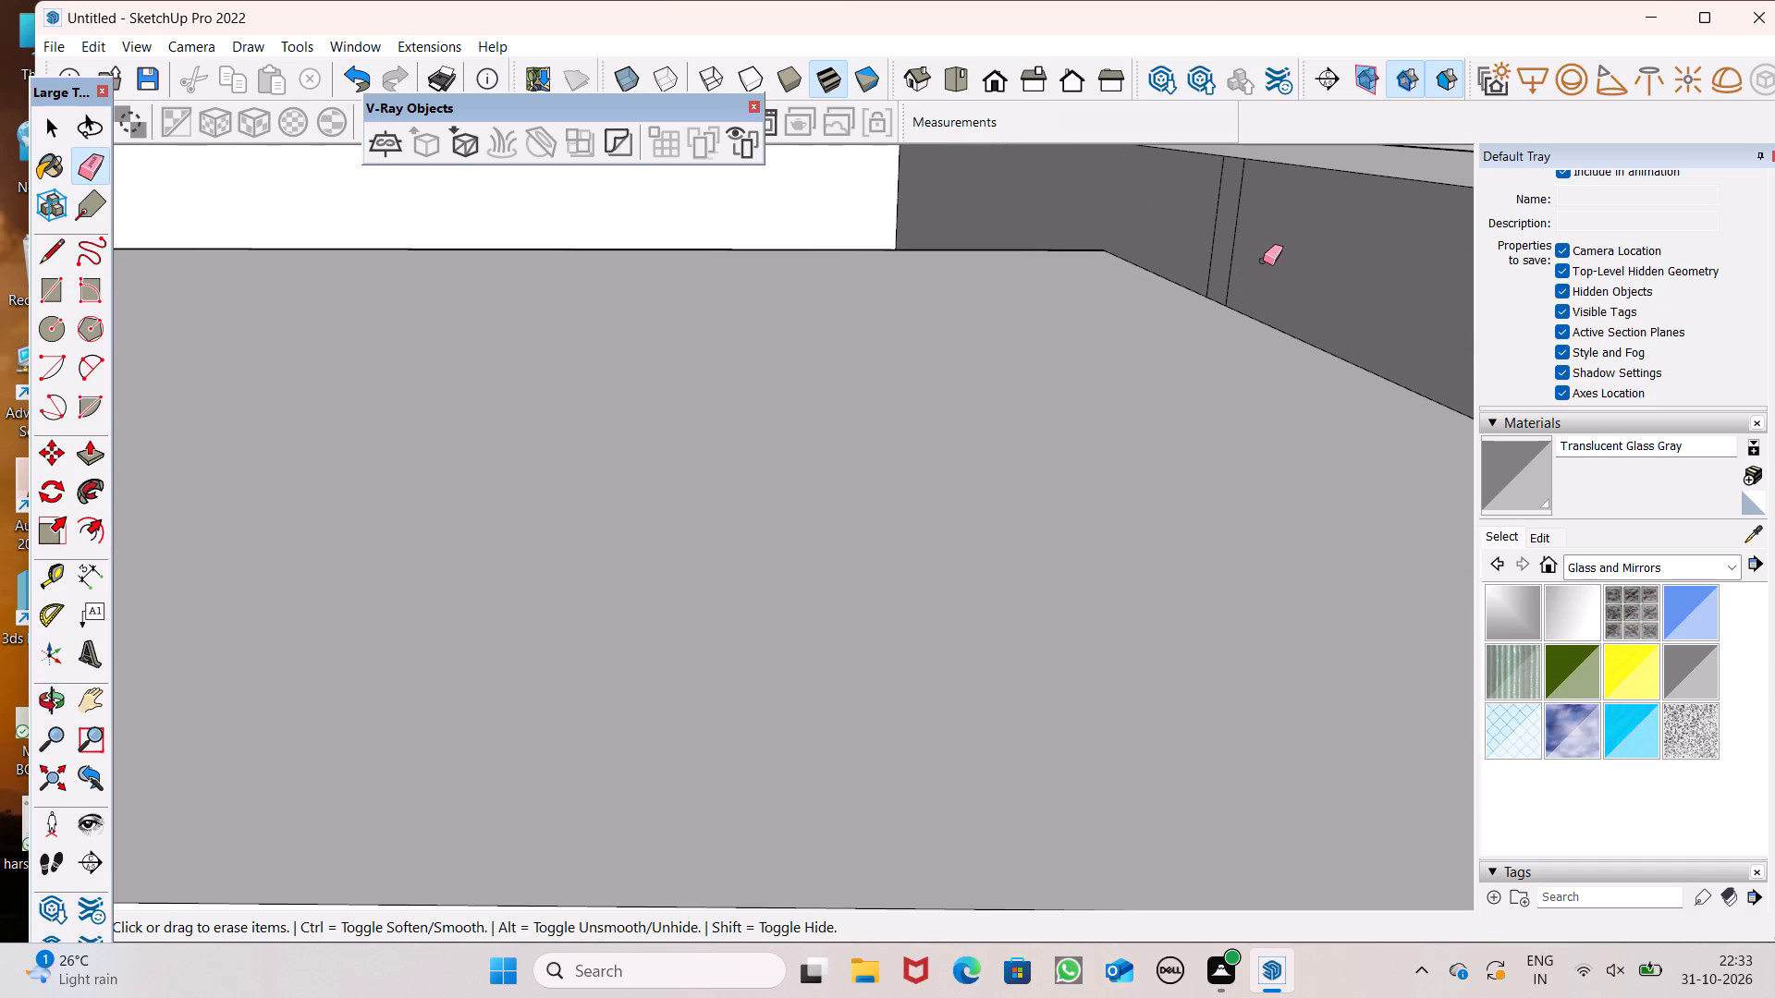
pyautogui.moveTo(1263, 261); pyautogui.dragTo(1204, 246)
# Erase the stray vertical line near the front end of the terrace side wall's inner face, beside the beam.
pyautogui.scroll(-12, 1189, 286)
pyautogui.moveTo(1148, 340); pyautogui.dragTo(966, 395, button='middle')
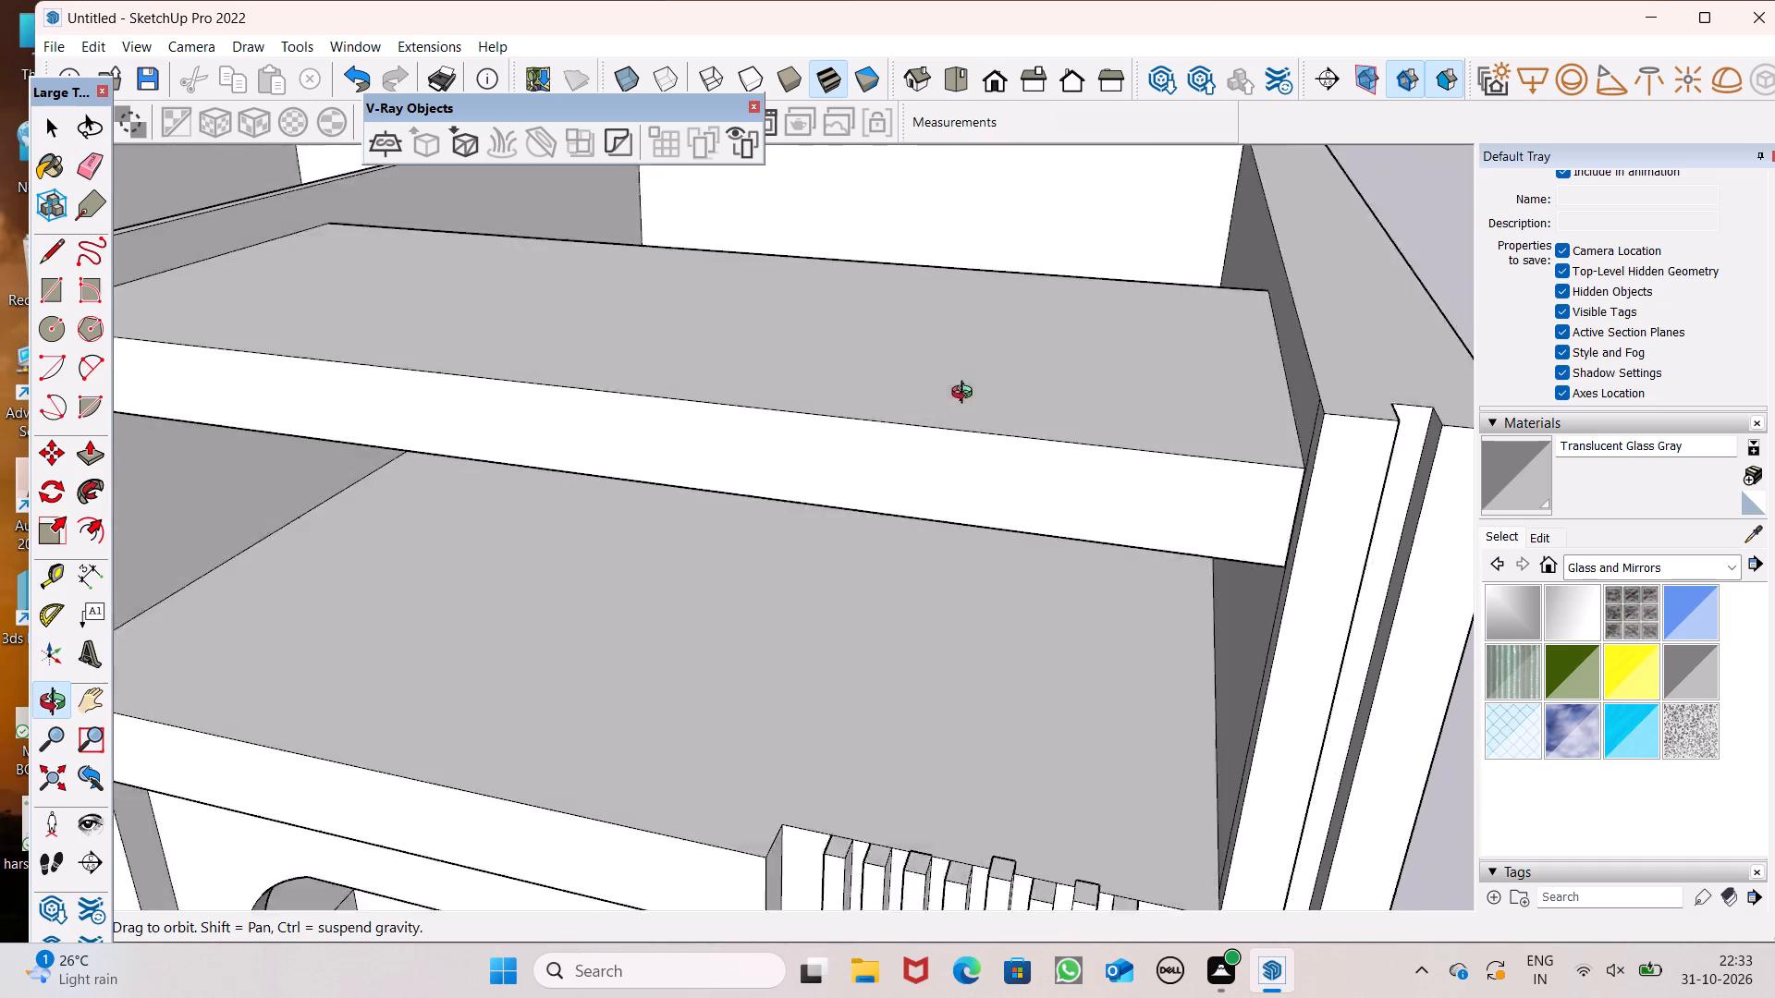
pyautogui.moveTo(966, 395); pyautogui.dragTo(1299, 333, button='middle')
pyautogui.scroll(4, 1317, 347)
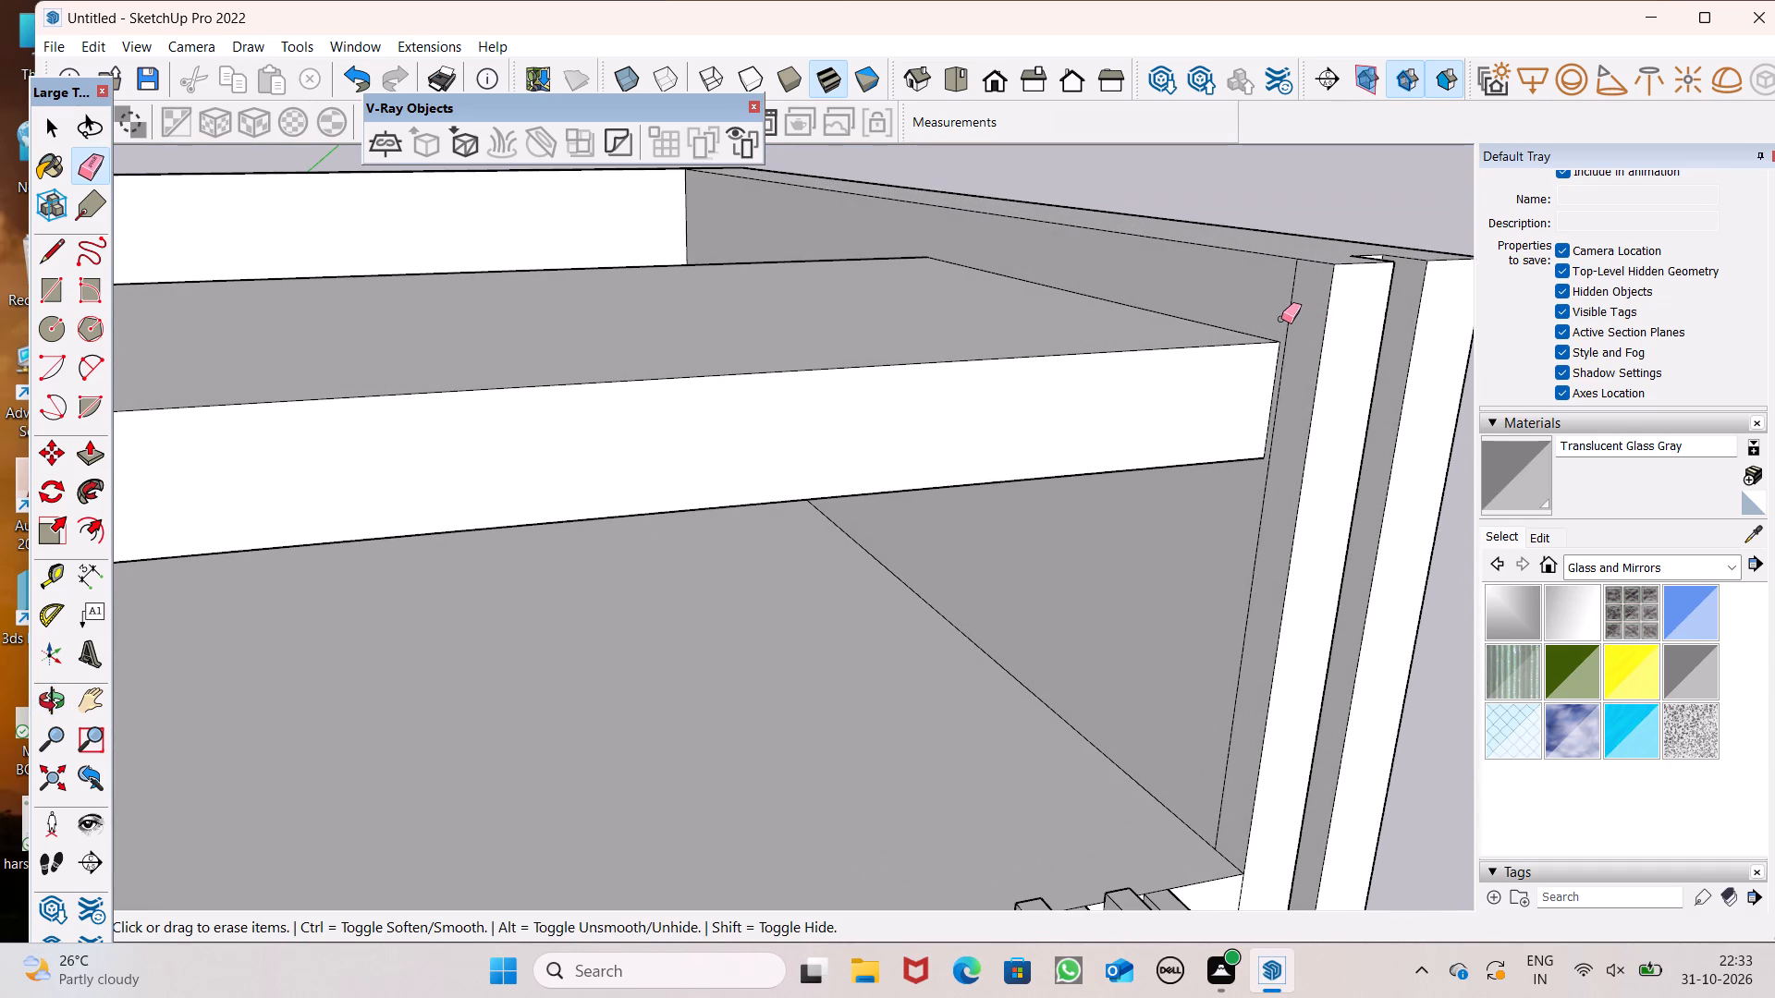
pyautogui.moveTo(1281, 319); pyautogui.dragTo(1290, 315)
# Pull the overhead beam's front face forward about 10 1/2" so it aligns with the front of the side wall.
pyautogui.scroll(-6, 1024, 325)
pyautogui.scroll(-3, 834, 140)
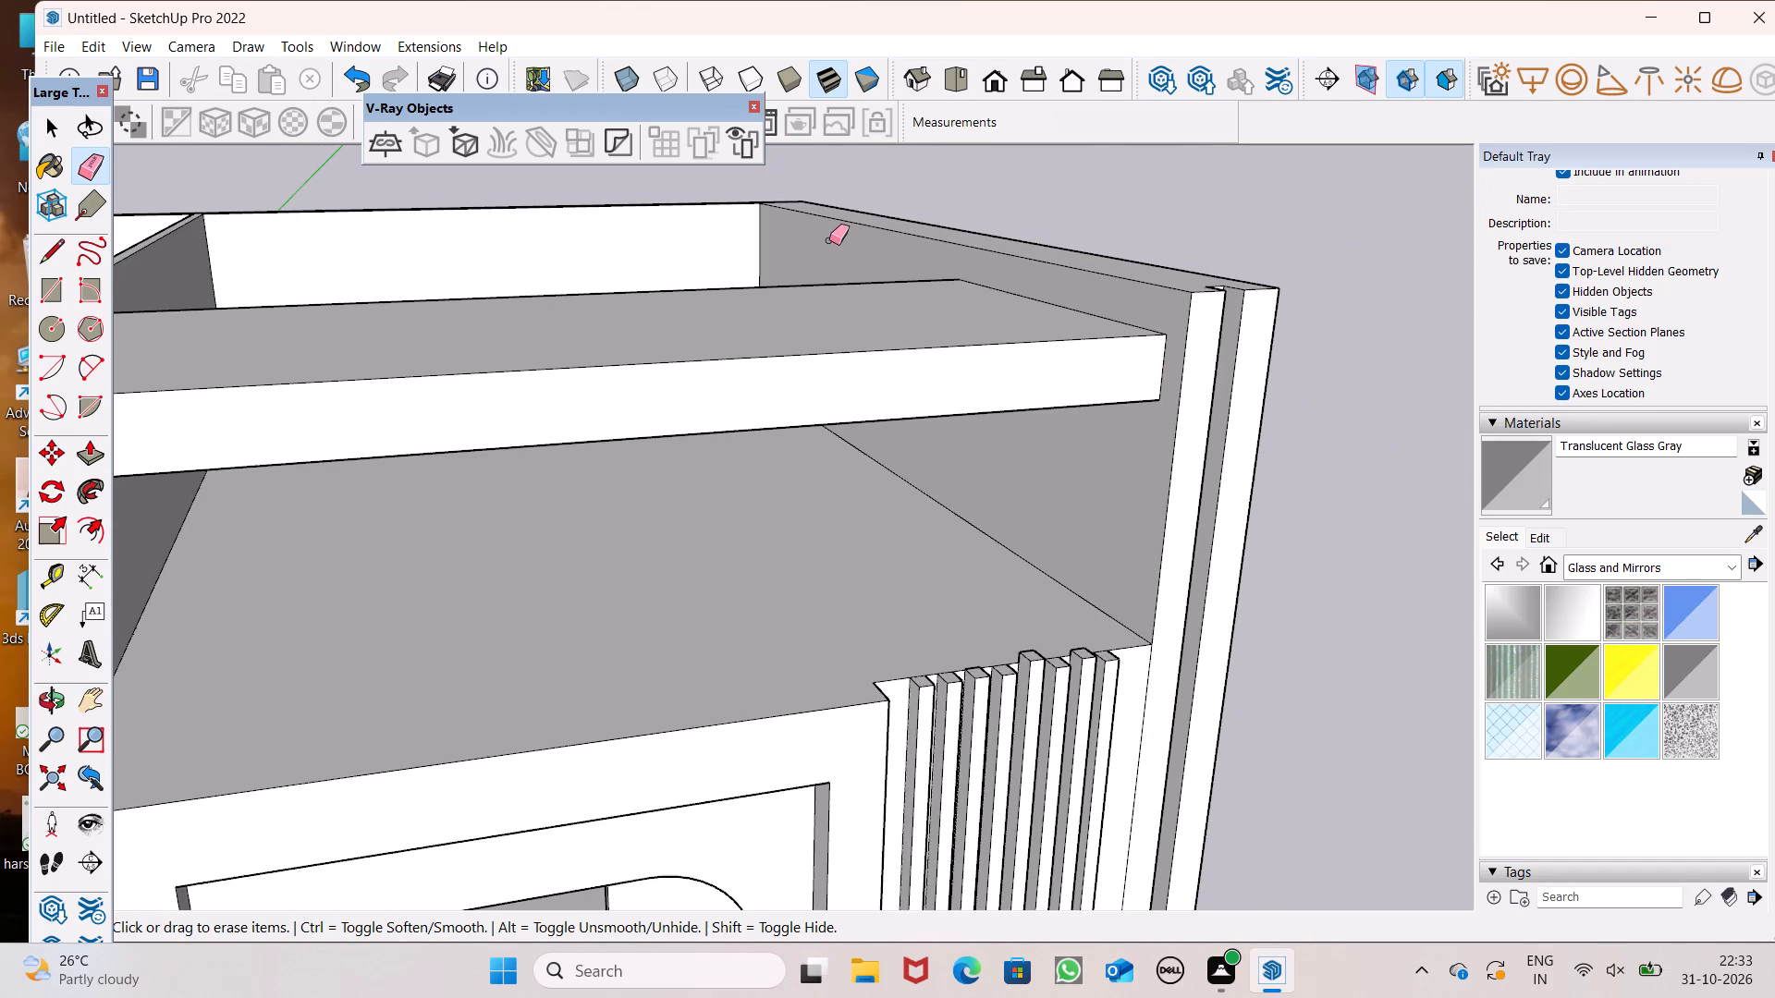
pyautogui.scroll(-3, 829, 240)
pyautogui.moveTo(910, 354); pyautogui.dragTo(666, 181, button='middle')
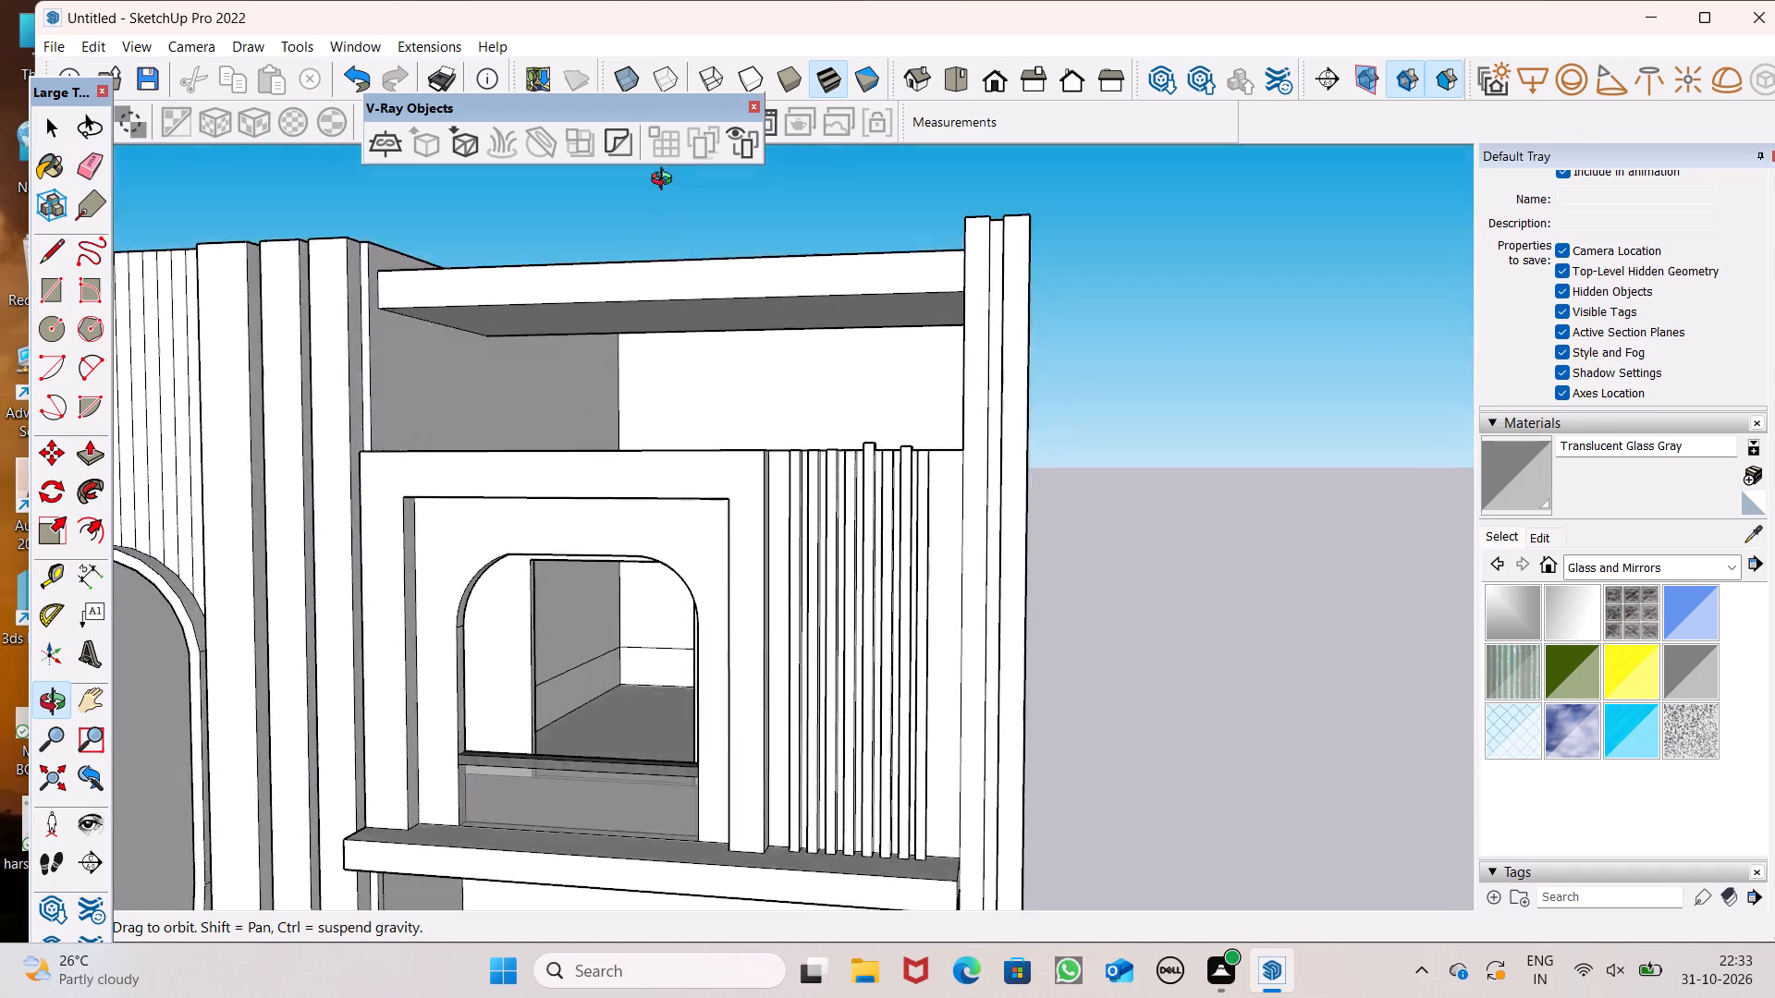
pyautogui.moveTo(666, 181); pyautogui.dragTo(740, 354, button='middle')
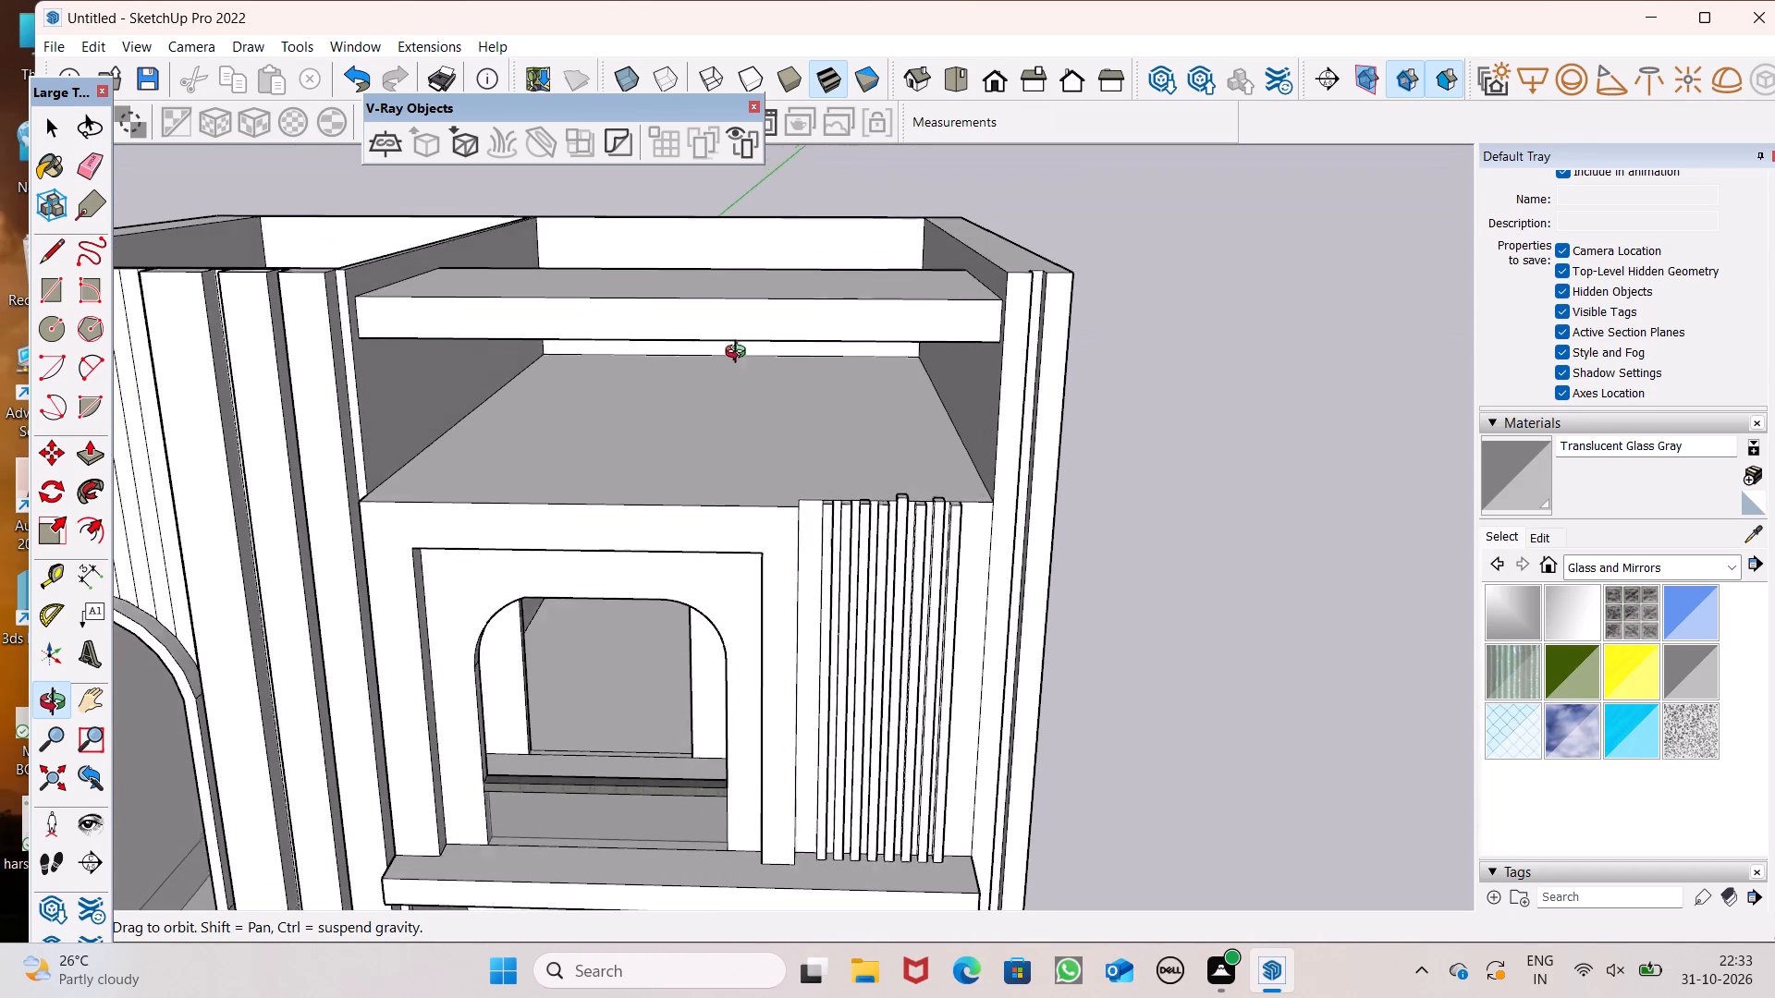
pyautogui.moveTo(740, 354); pyautogui.dragTo(795, 615, button='middle')
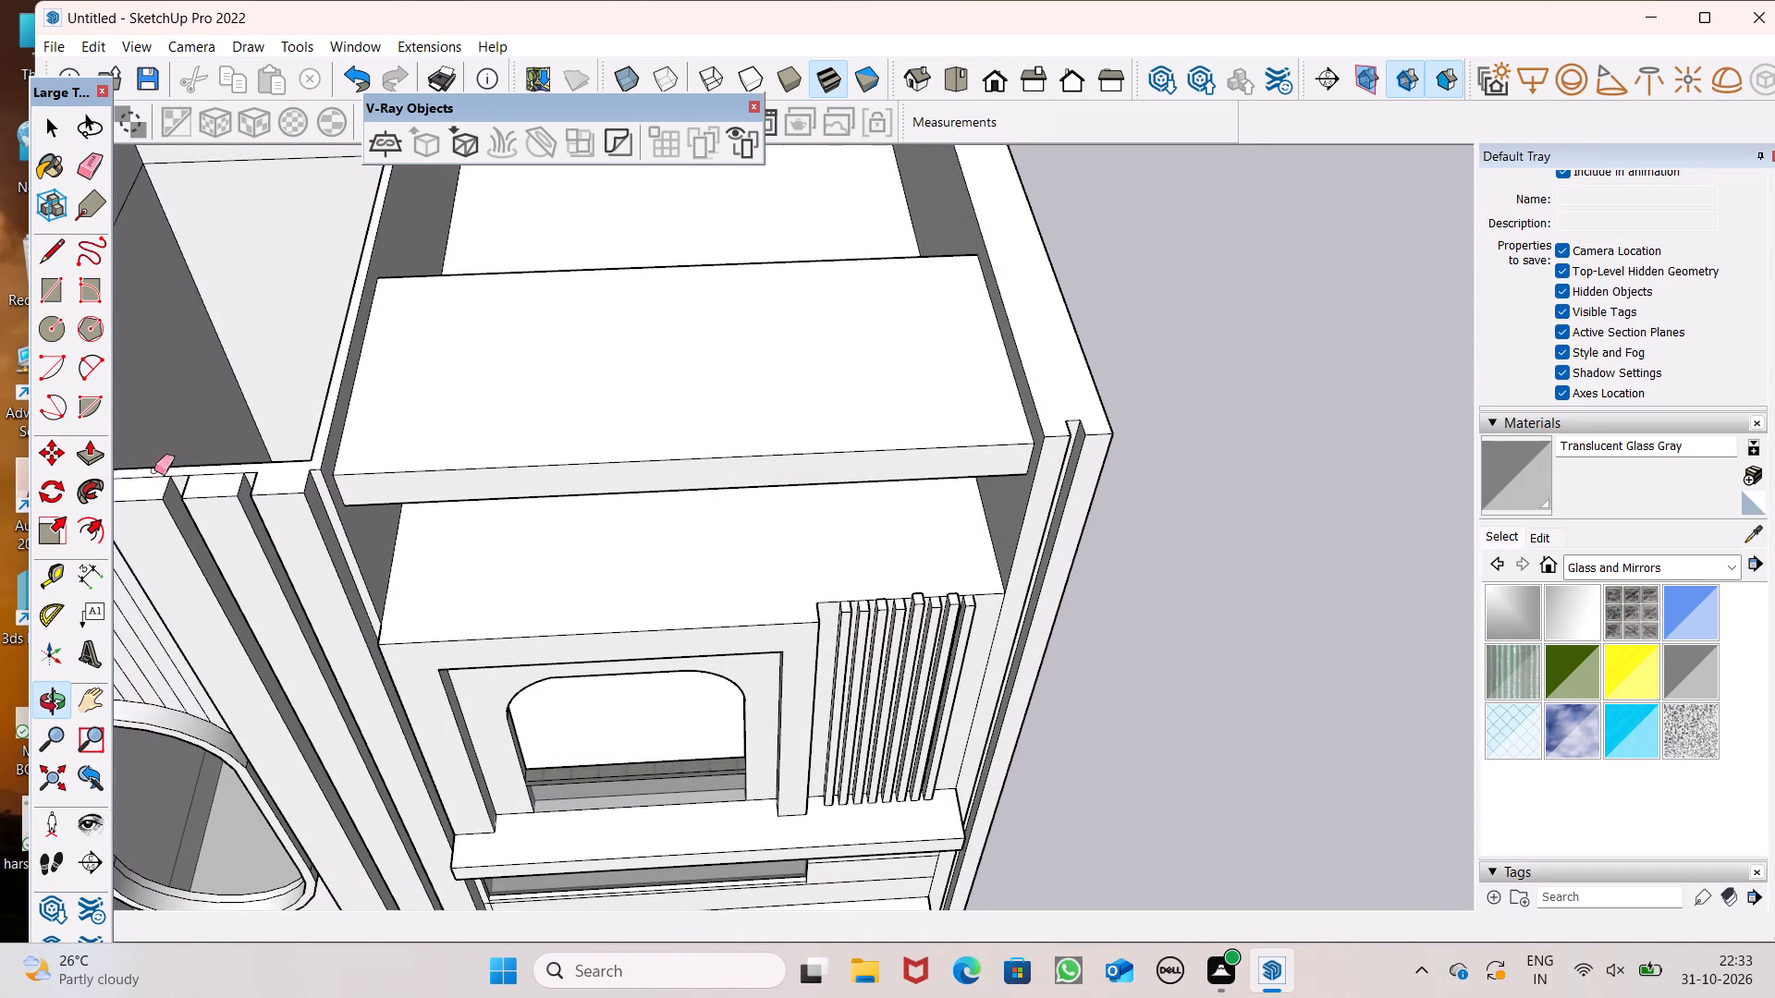
pyautogui.click(101, 450)
pyautogui.scroll(5, 1064, 479)
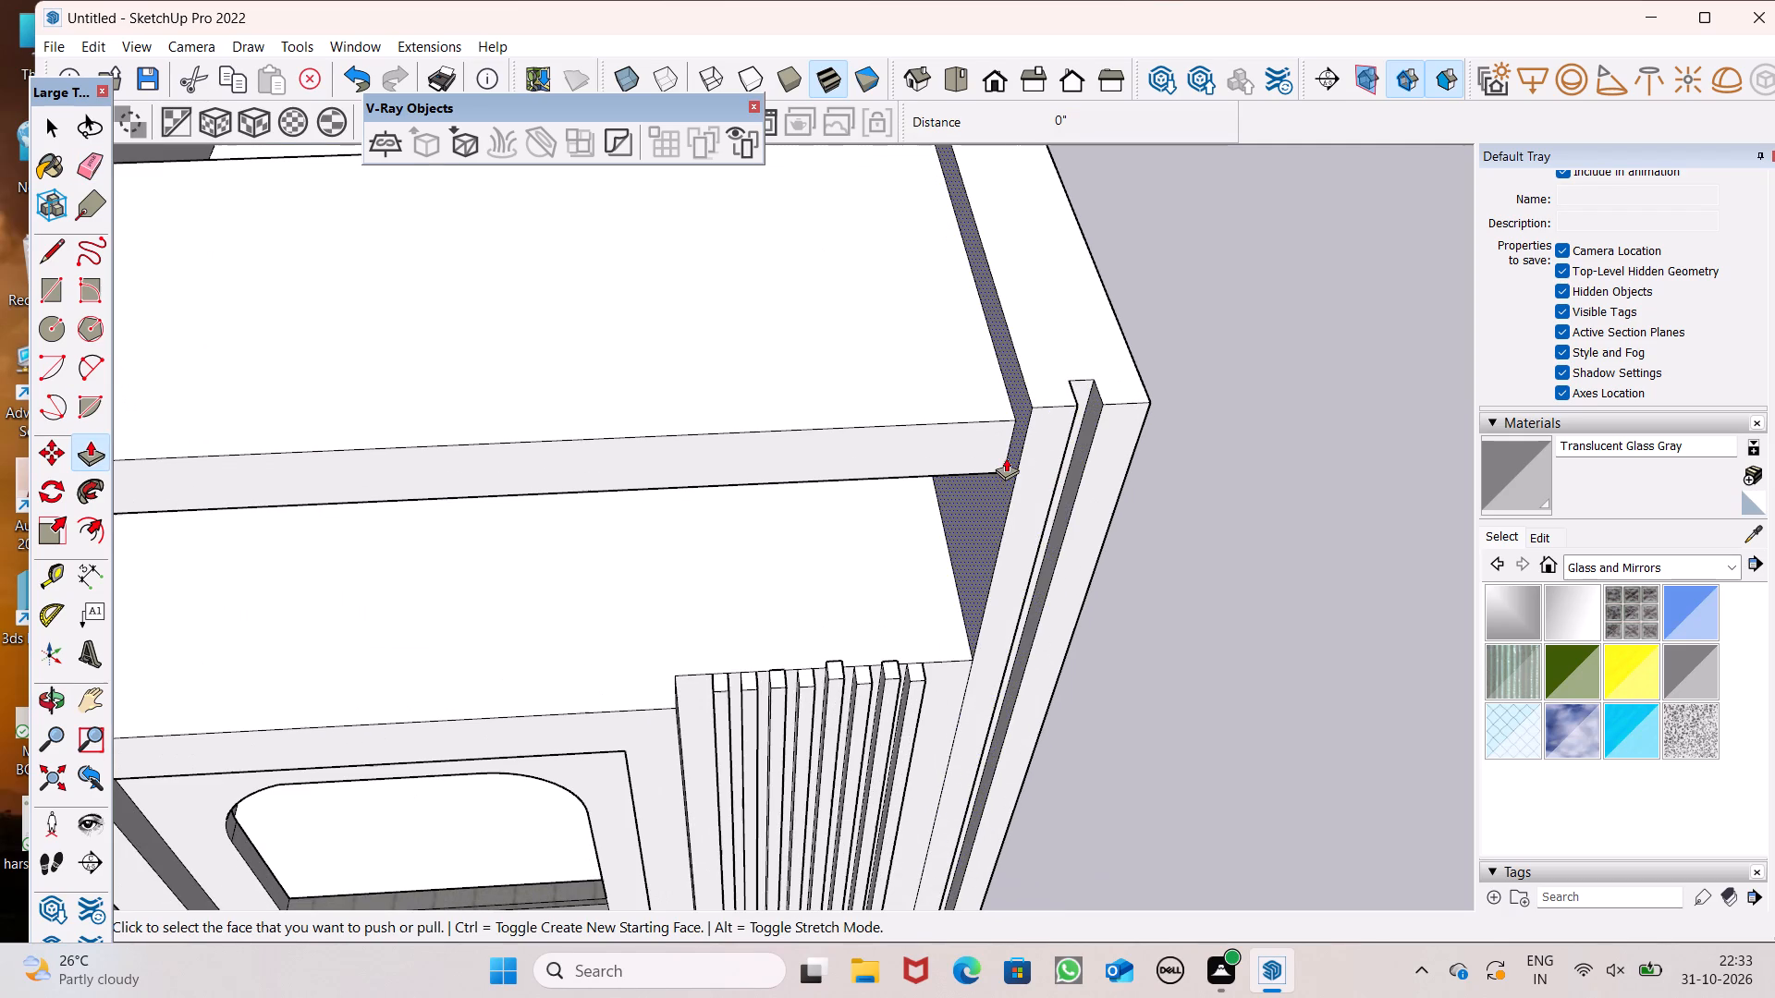
pyautogui.moveTo(995, 456); pyautogui.dragTo(1040, 482)
# Pull the tops of all eight vertical facade bars up about 6' 11" to meet the underside of the overhead beam.
pyautogui.scroll(-3, 950, 457)
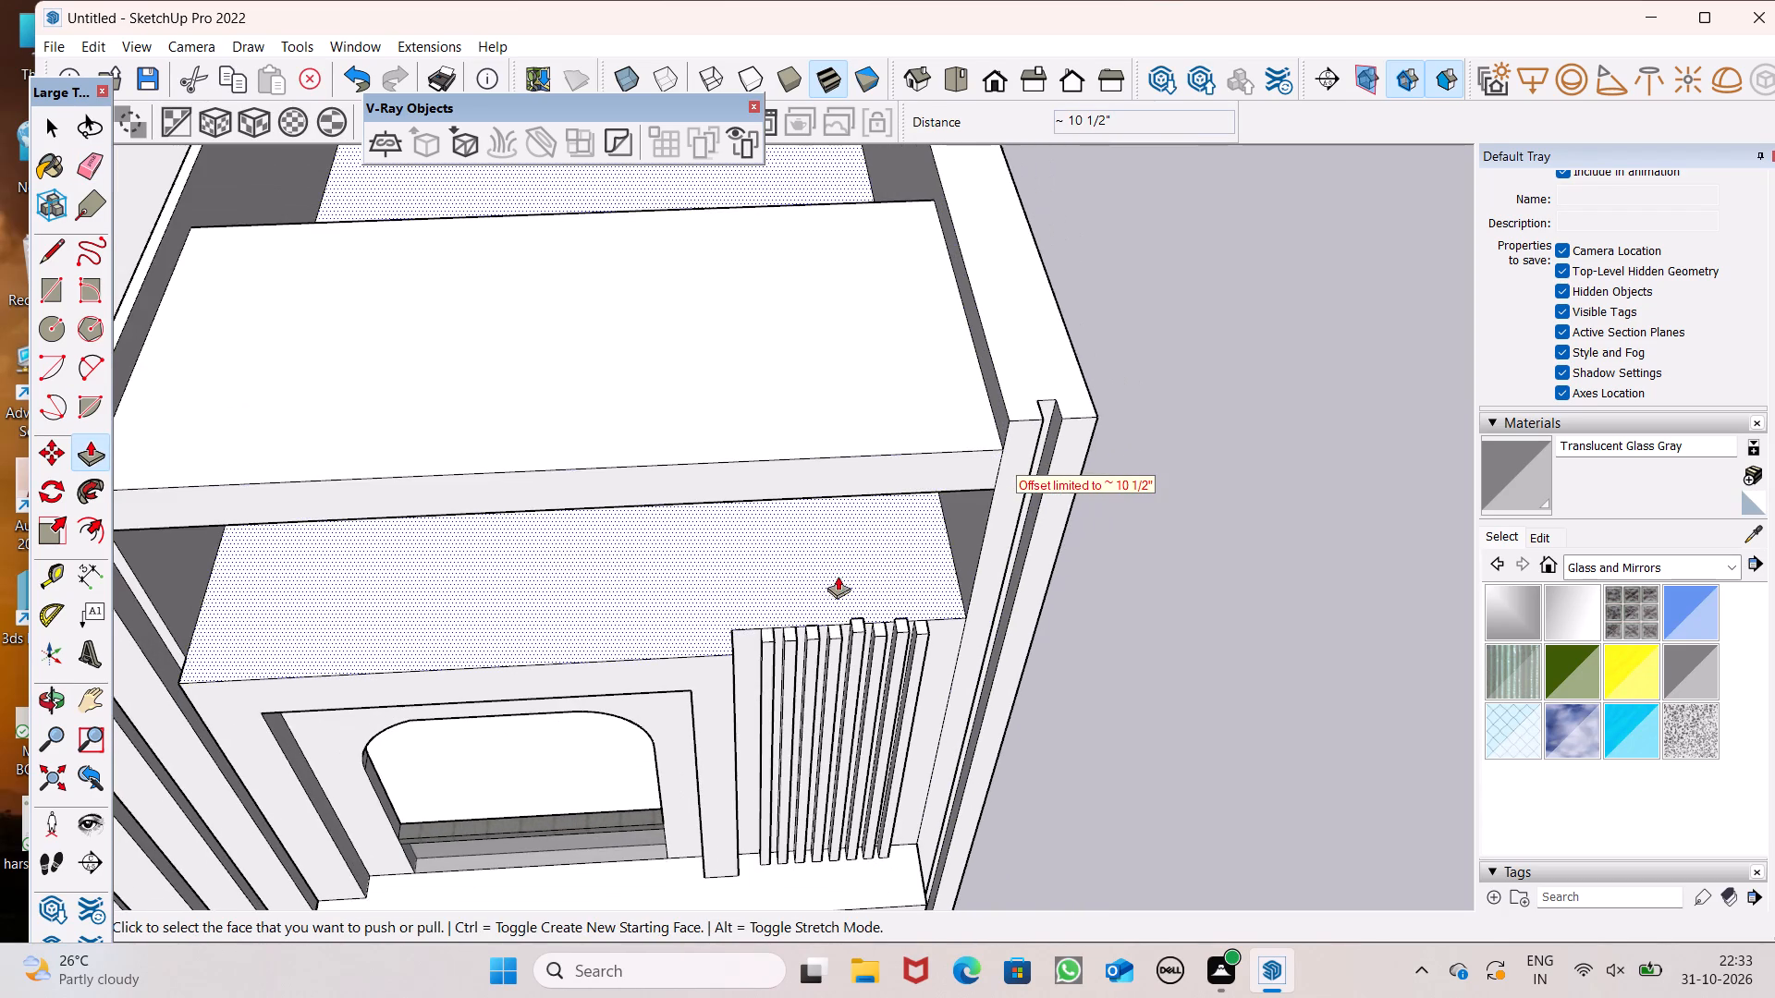
pyautogui.scroll(5, 837, 579)
pyautogui.moveTo(726, 675); pyautogui.dragTo(760, 451)
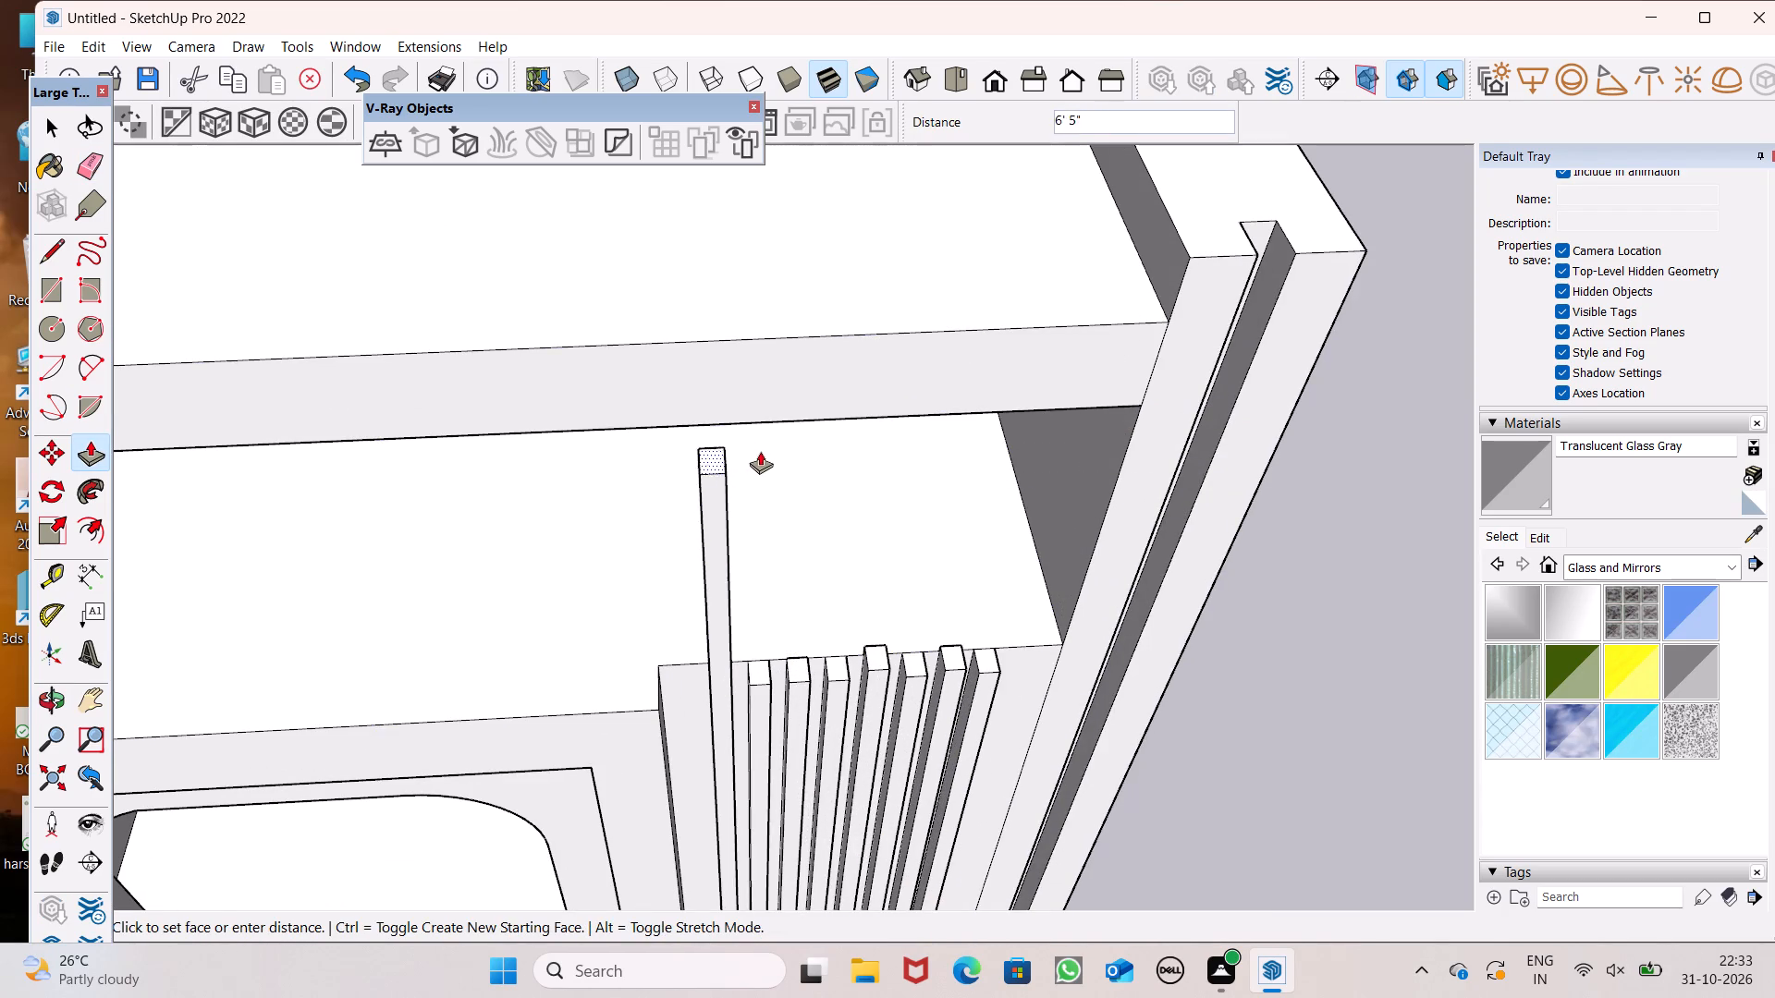
pyautogui.moveTo(760, 451); pyautogui.dragTo(760, 426)
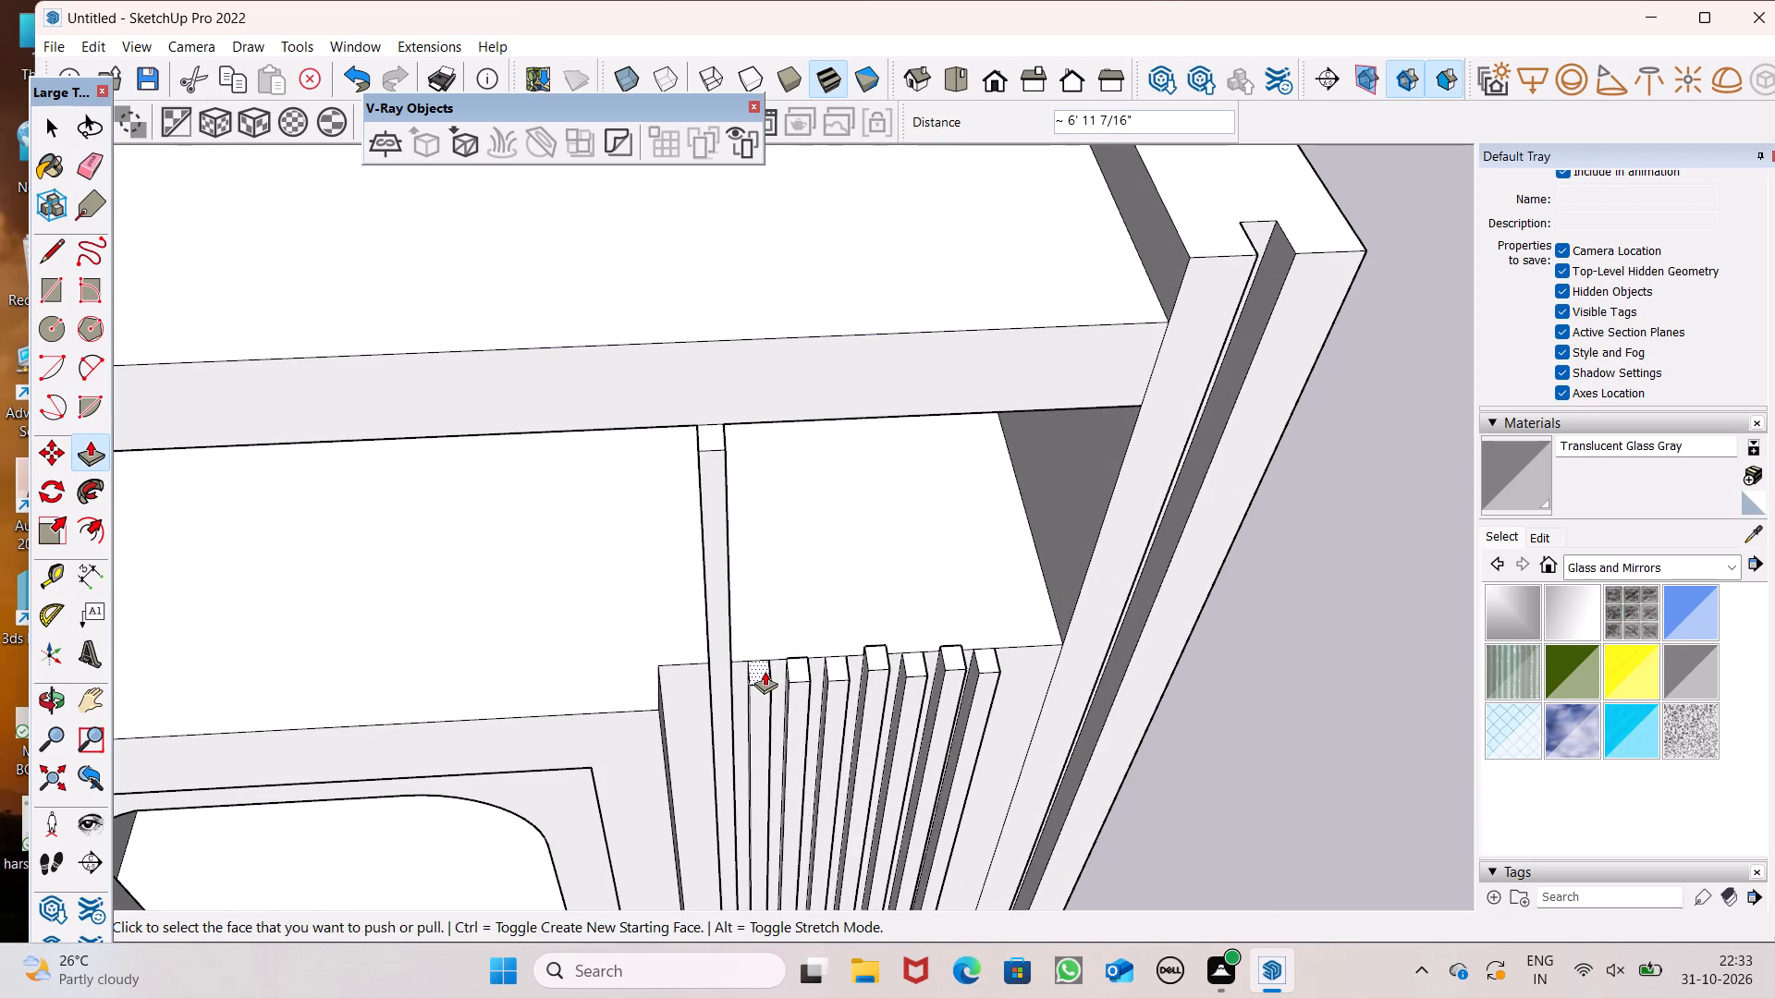
pyautogui.moveTo(765, 671); pyautogui.dragTo(749, 432)
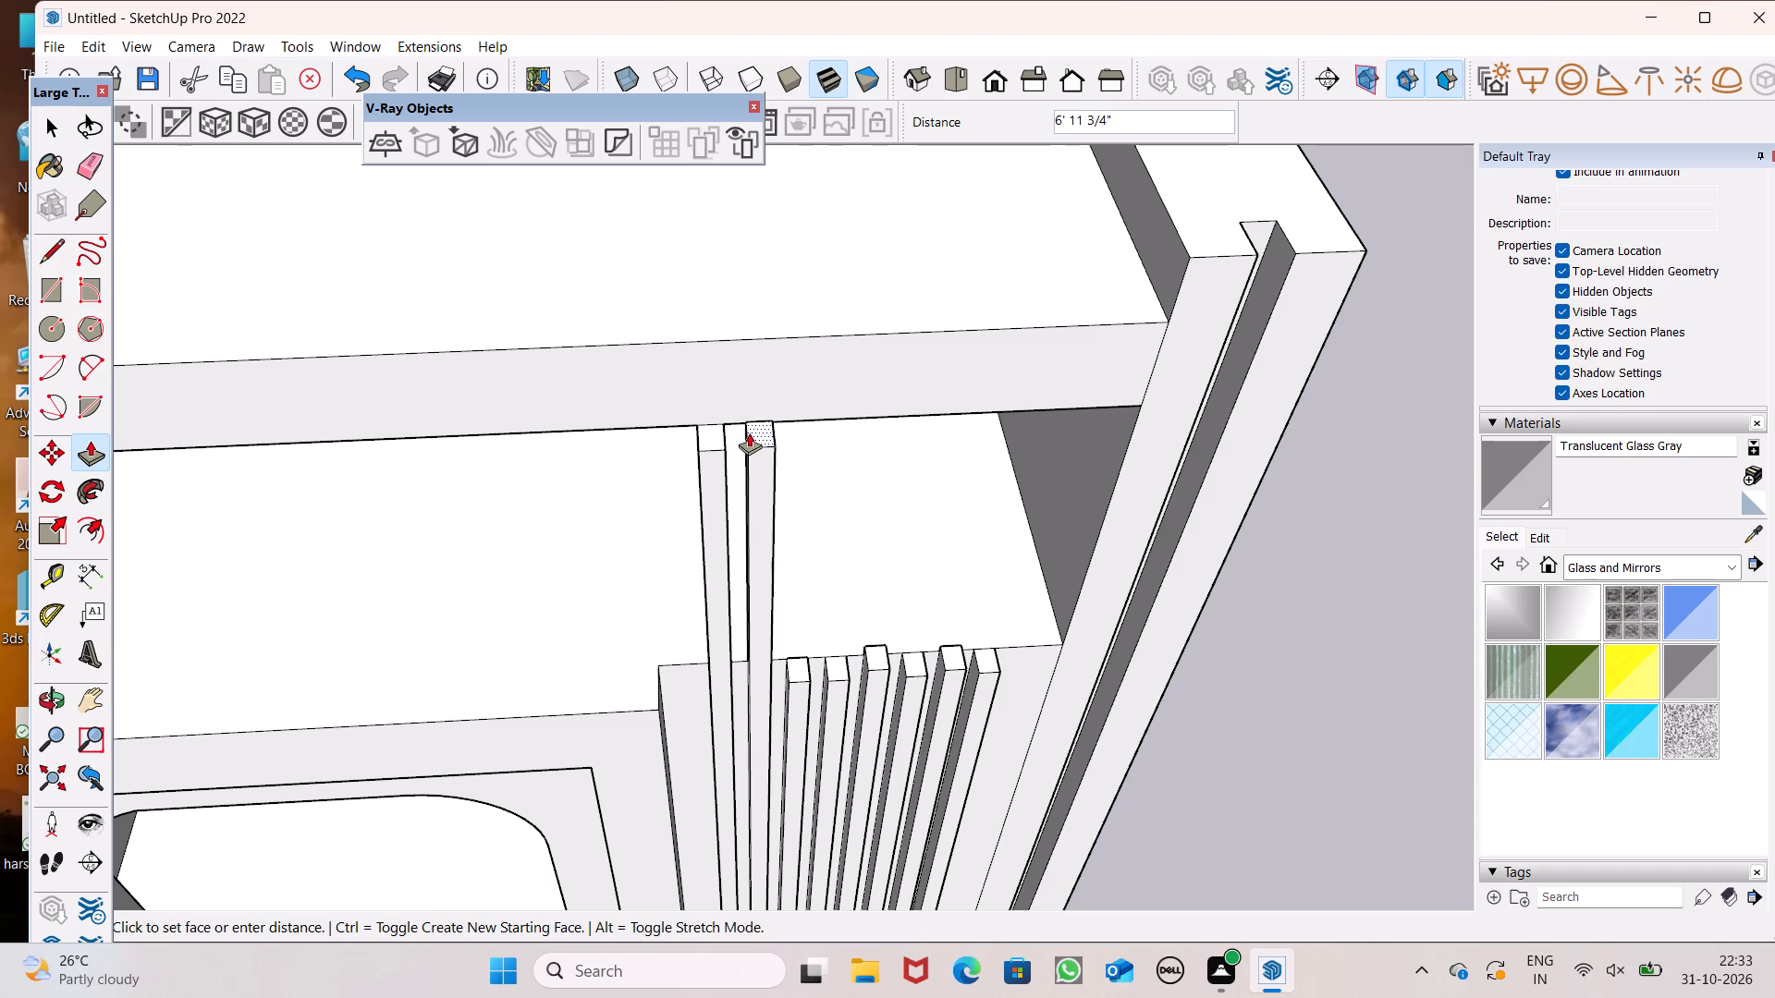
pyautogui.moveTo(749, 432); pyautogui.dragTo(738, 424)
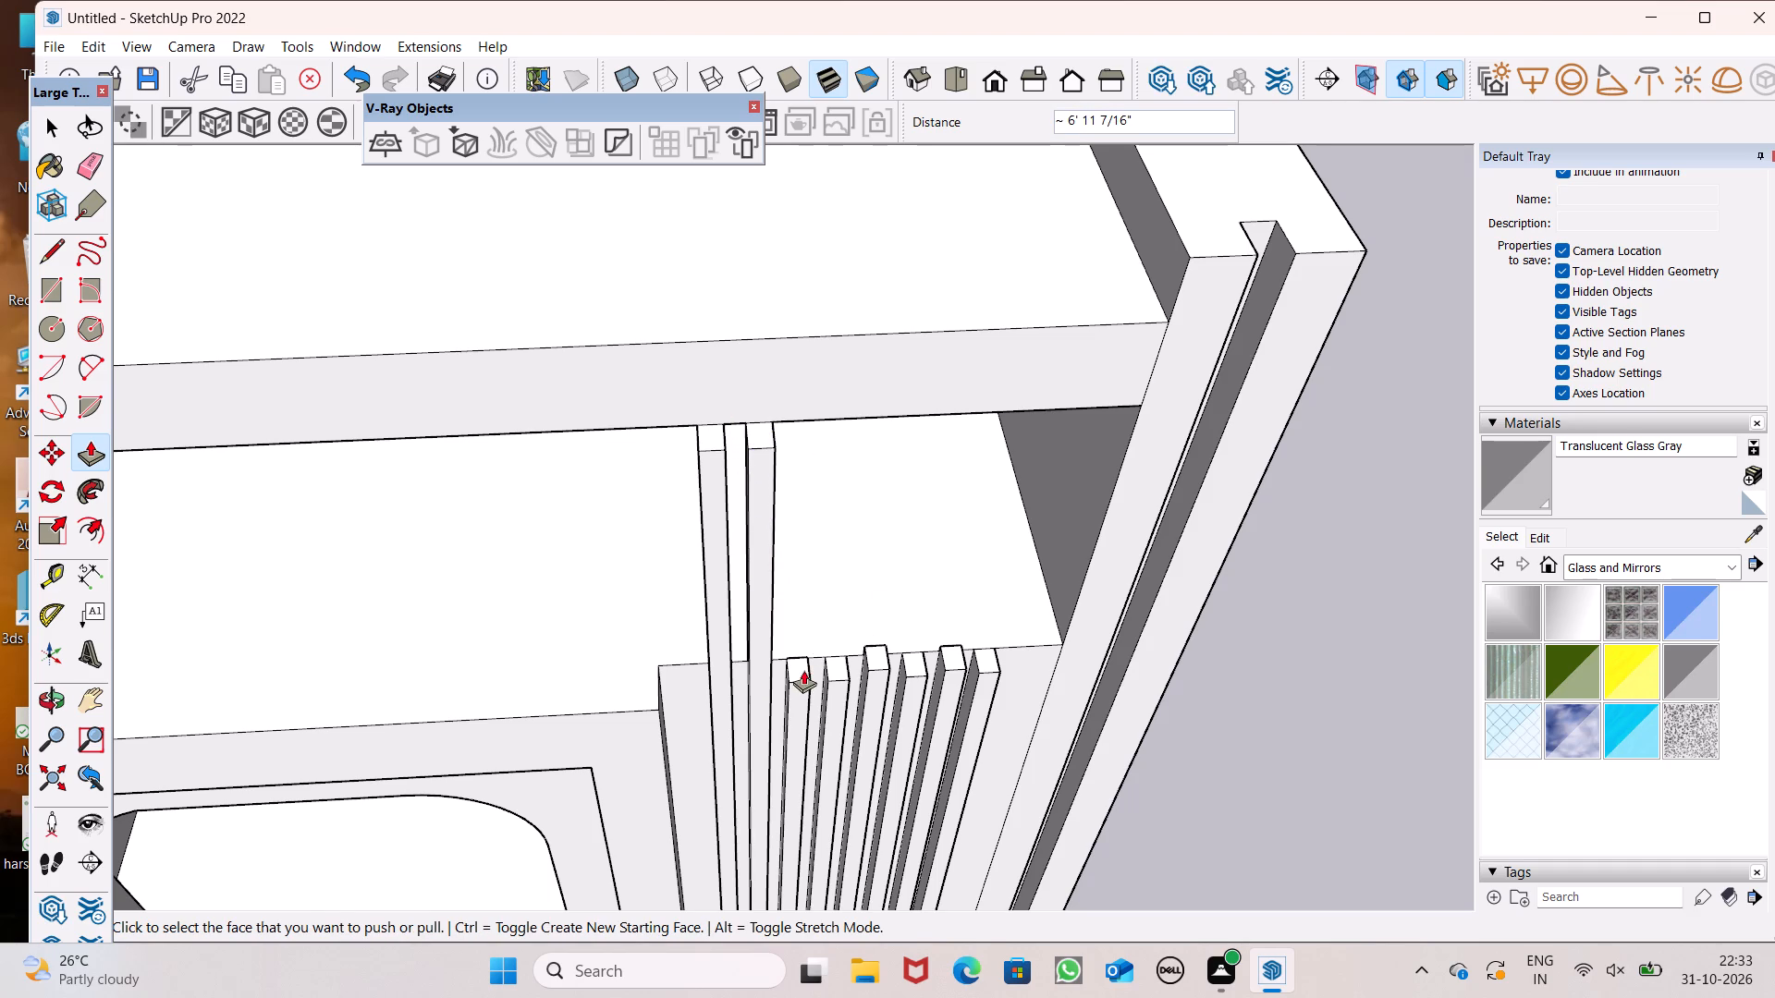
pyautogui.moveTo(804, 669); pyautogui.dragTo(847, 416)
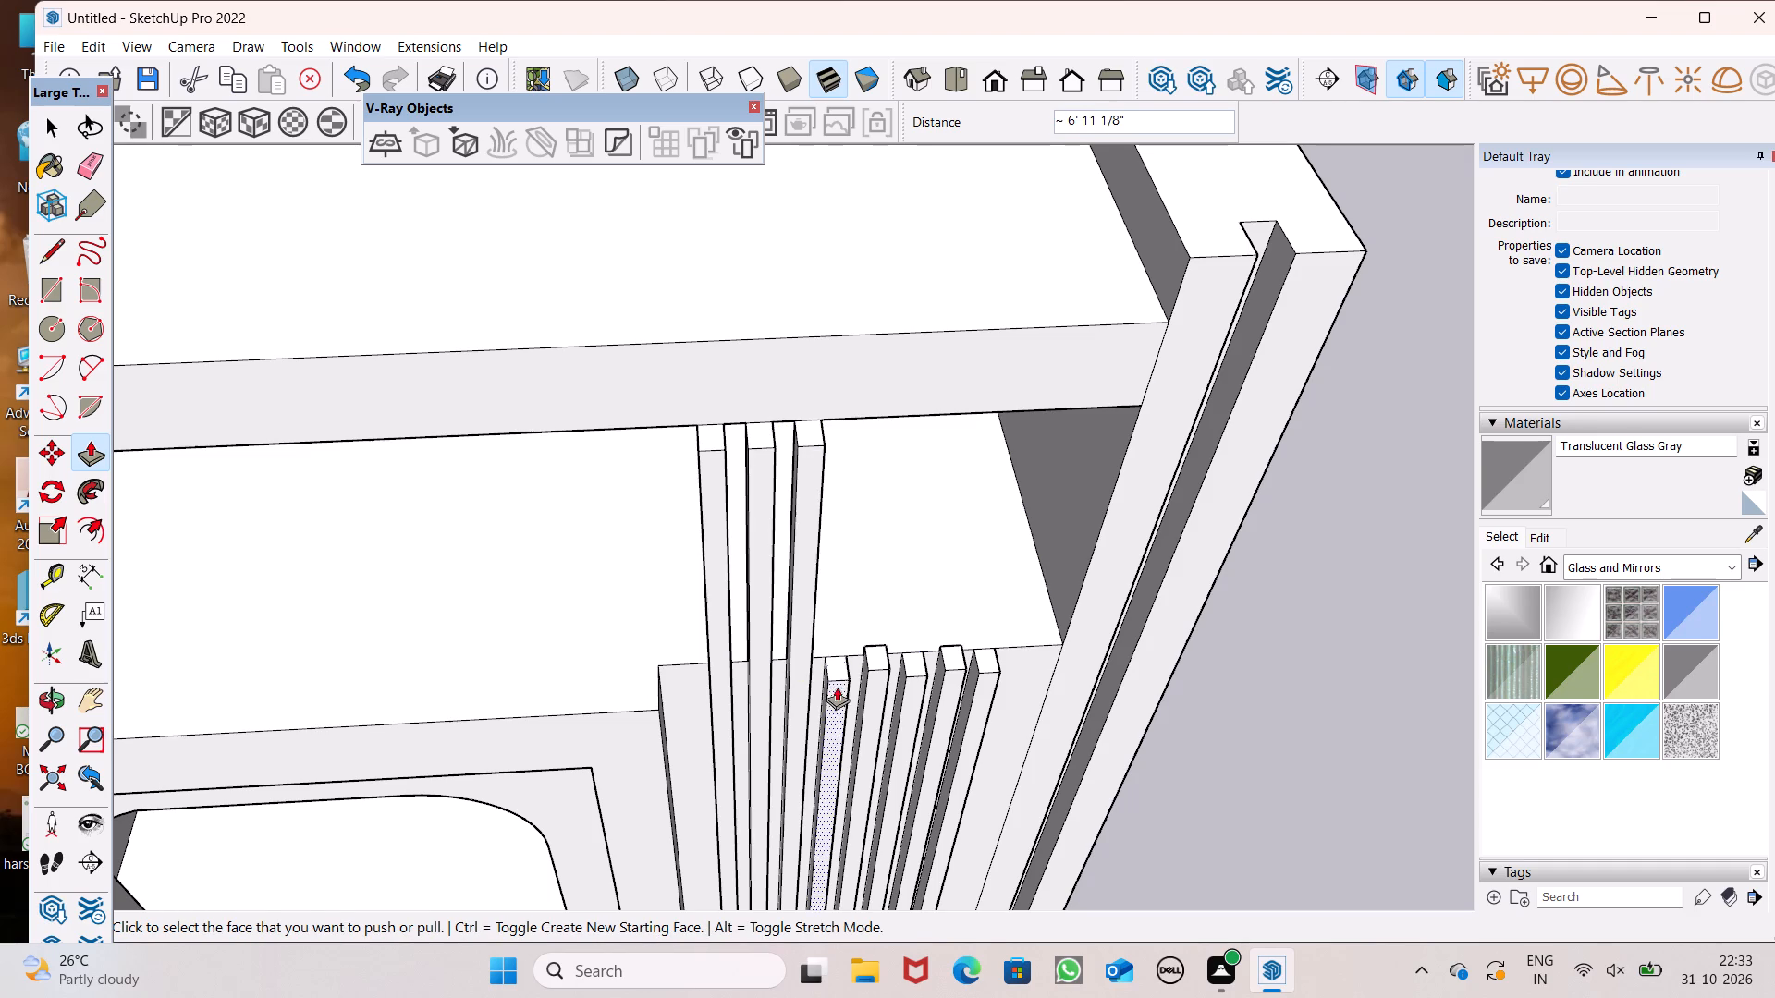
pyautogui.moveTo(838, 667); pyautogui.dragTo(925, 418)
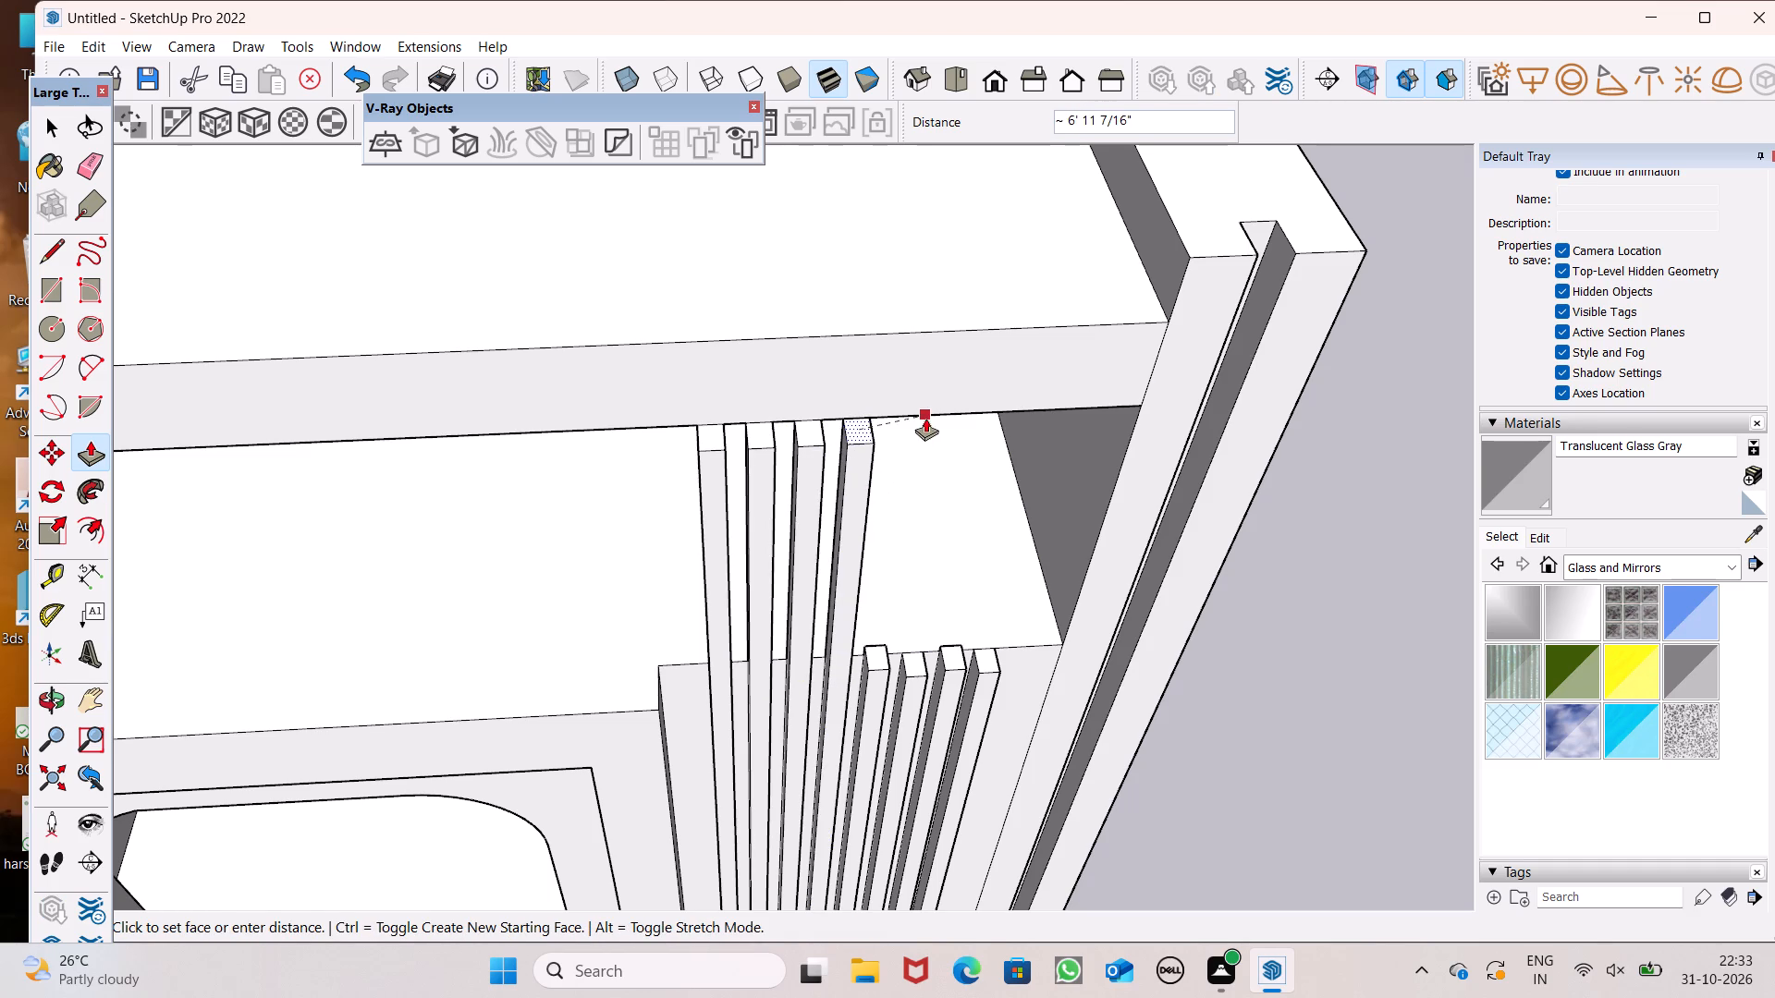
pyautogui.moveTo(925, 418); pyautogui.dragTo(925, 417)
pyautogui.moveTo(871, 656); pyautogui.dragTo(916, 432)
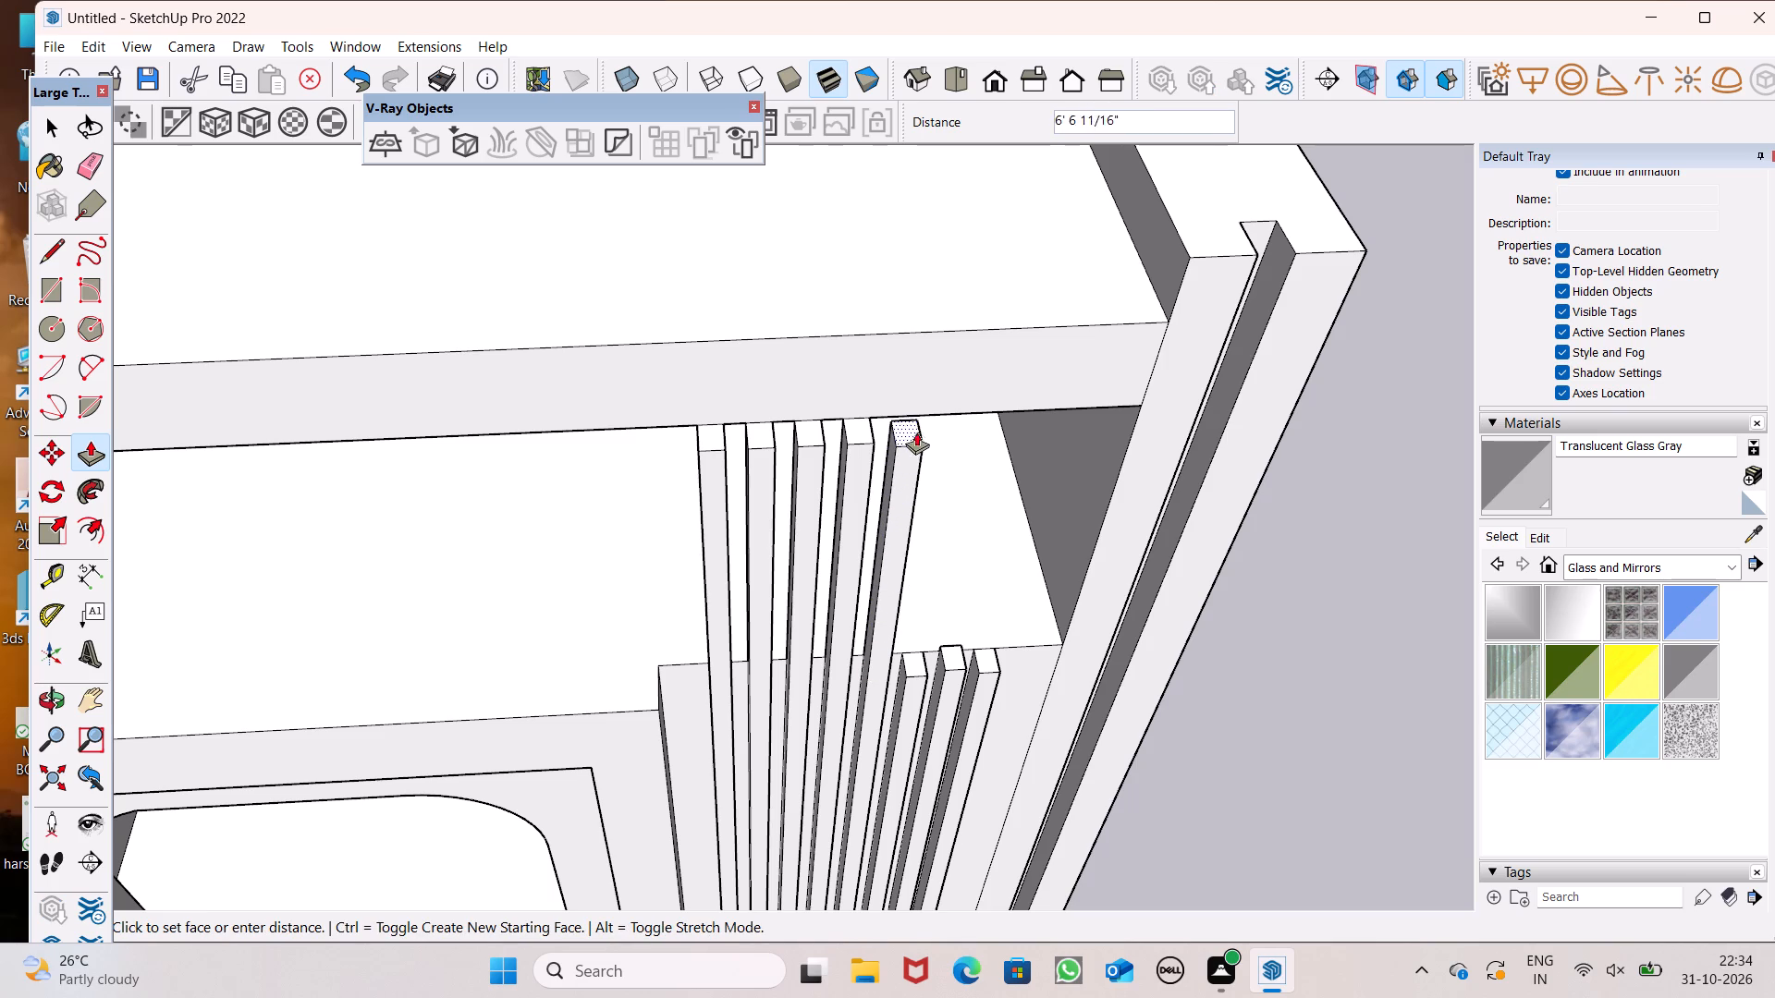
pyautogui.moveTo(916, 432); pyautogui.dragTo(949, 408)
pyautogui.moveTo(920, 663); pyautogui.dragTo(952, 485)
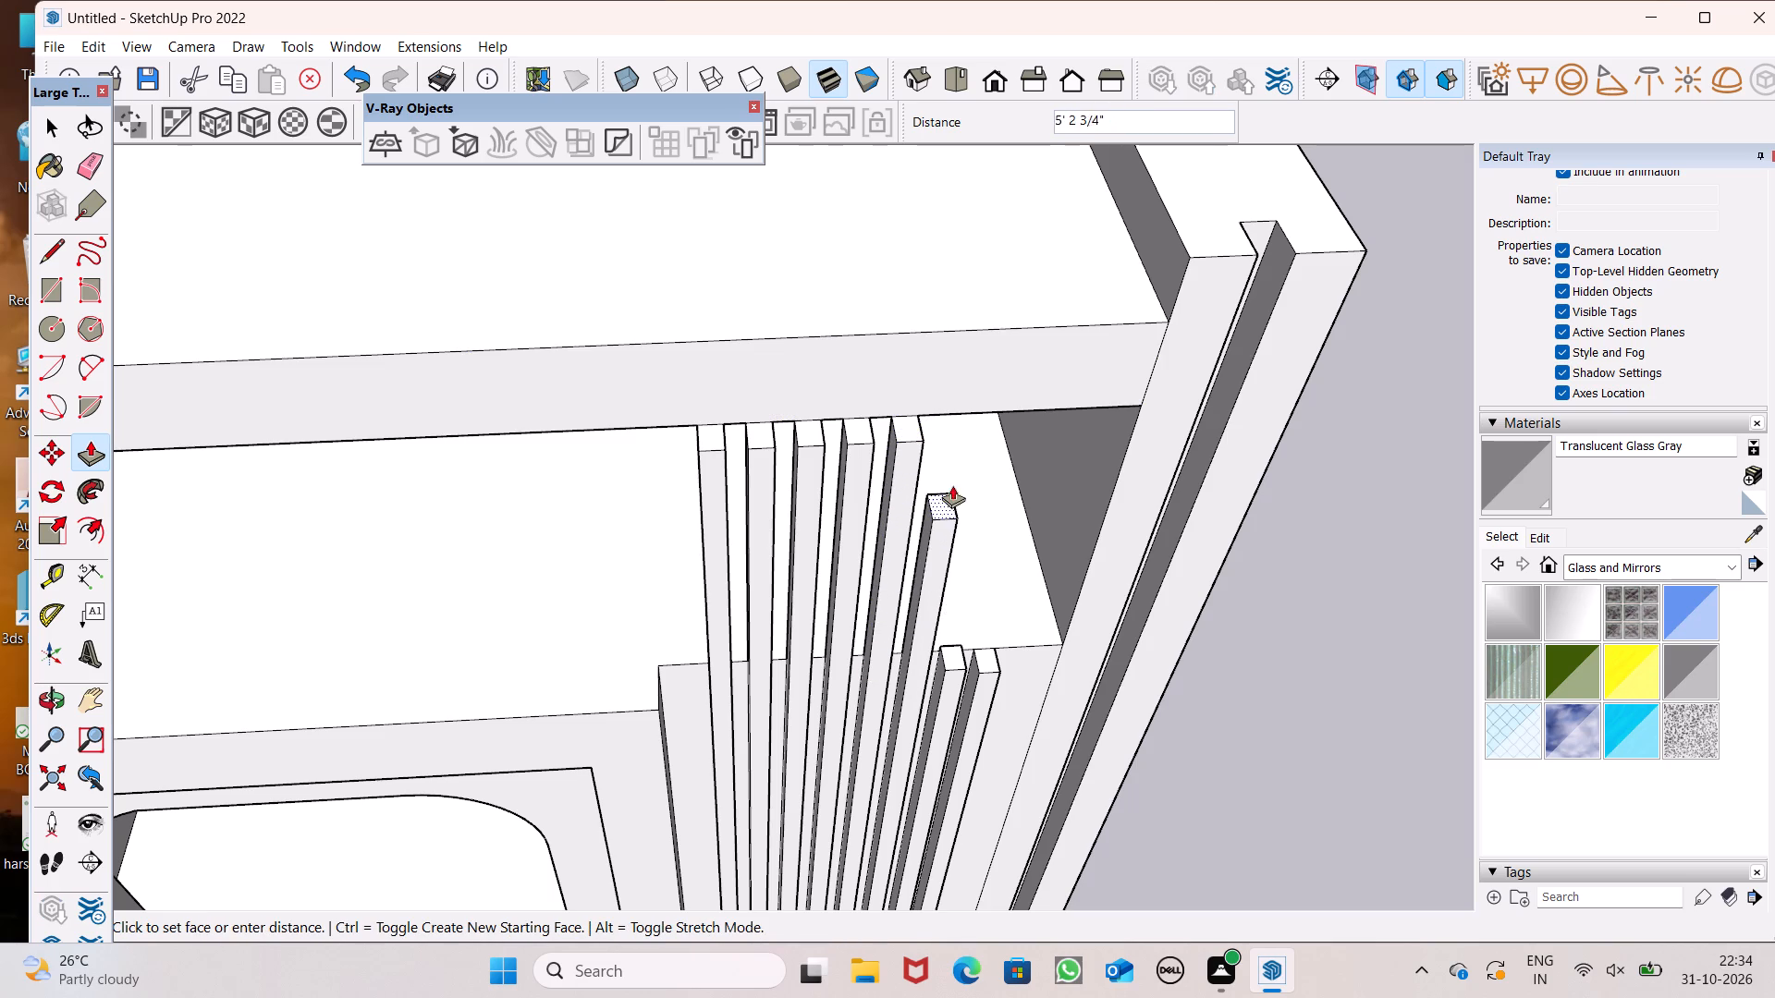
pyautogui.moveTo(952, 485); pyautogui.dragTo(997, 412)
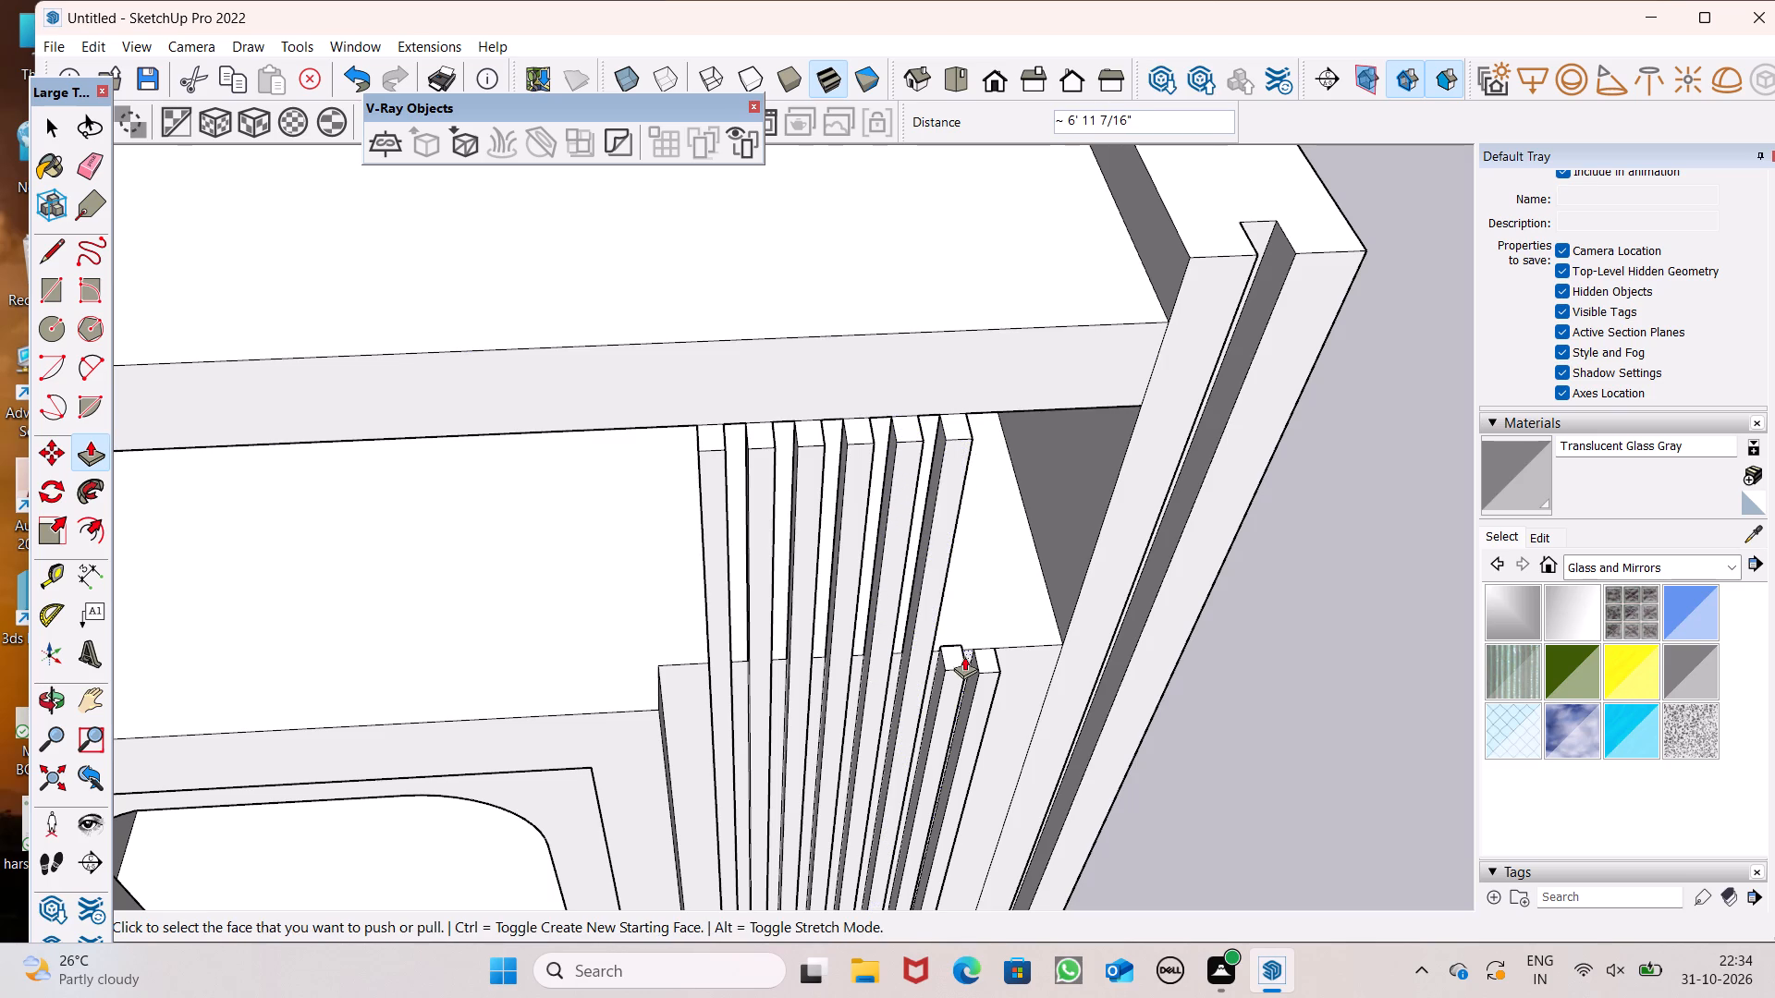
pyautogui.moveTo(962, 659); pyautogui.dragTo(1015, 418)
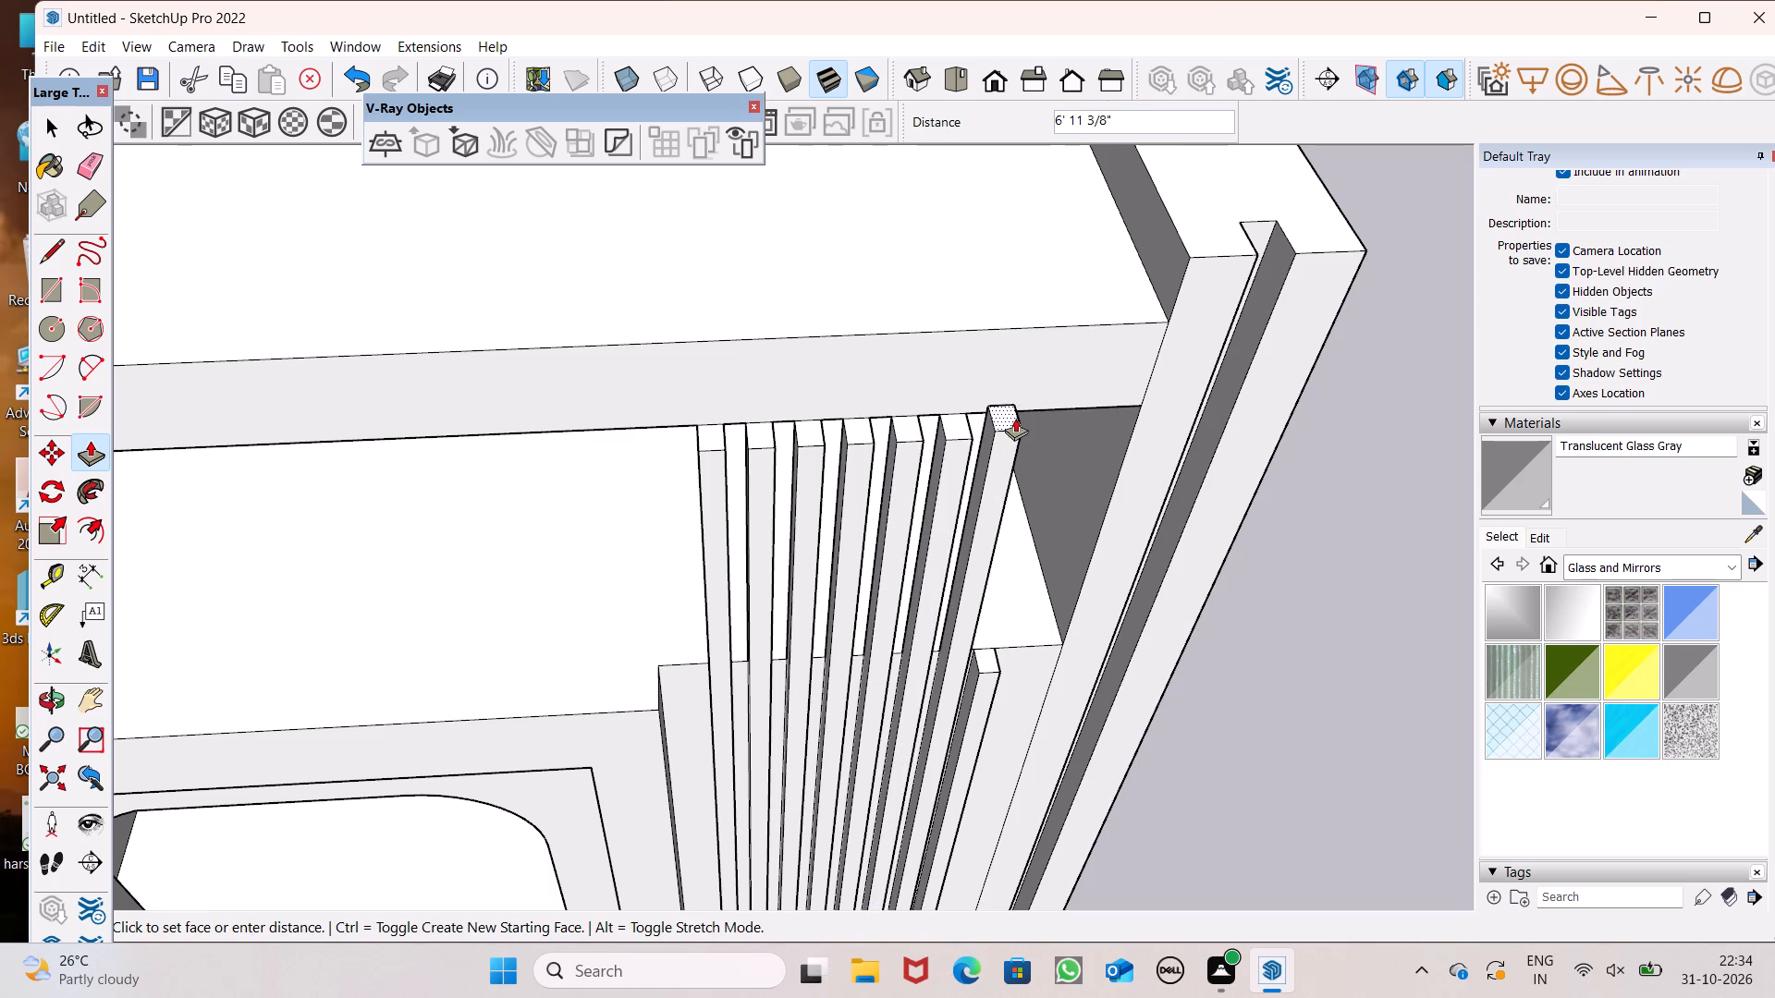
pyautogui.moveTo(1015, 418); pyautogui.dragTo(1036, 409)
pyautogui.moveTo(987, 652); pyautogui.dragTo(1086, 411)
pyautogui.scroll(-3, 1060, 408)
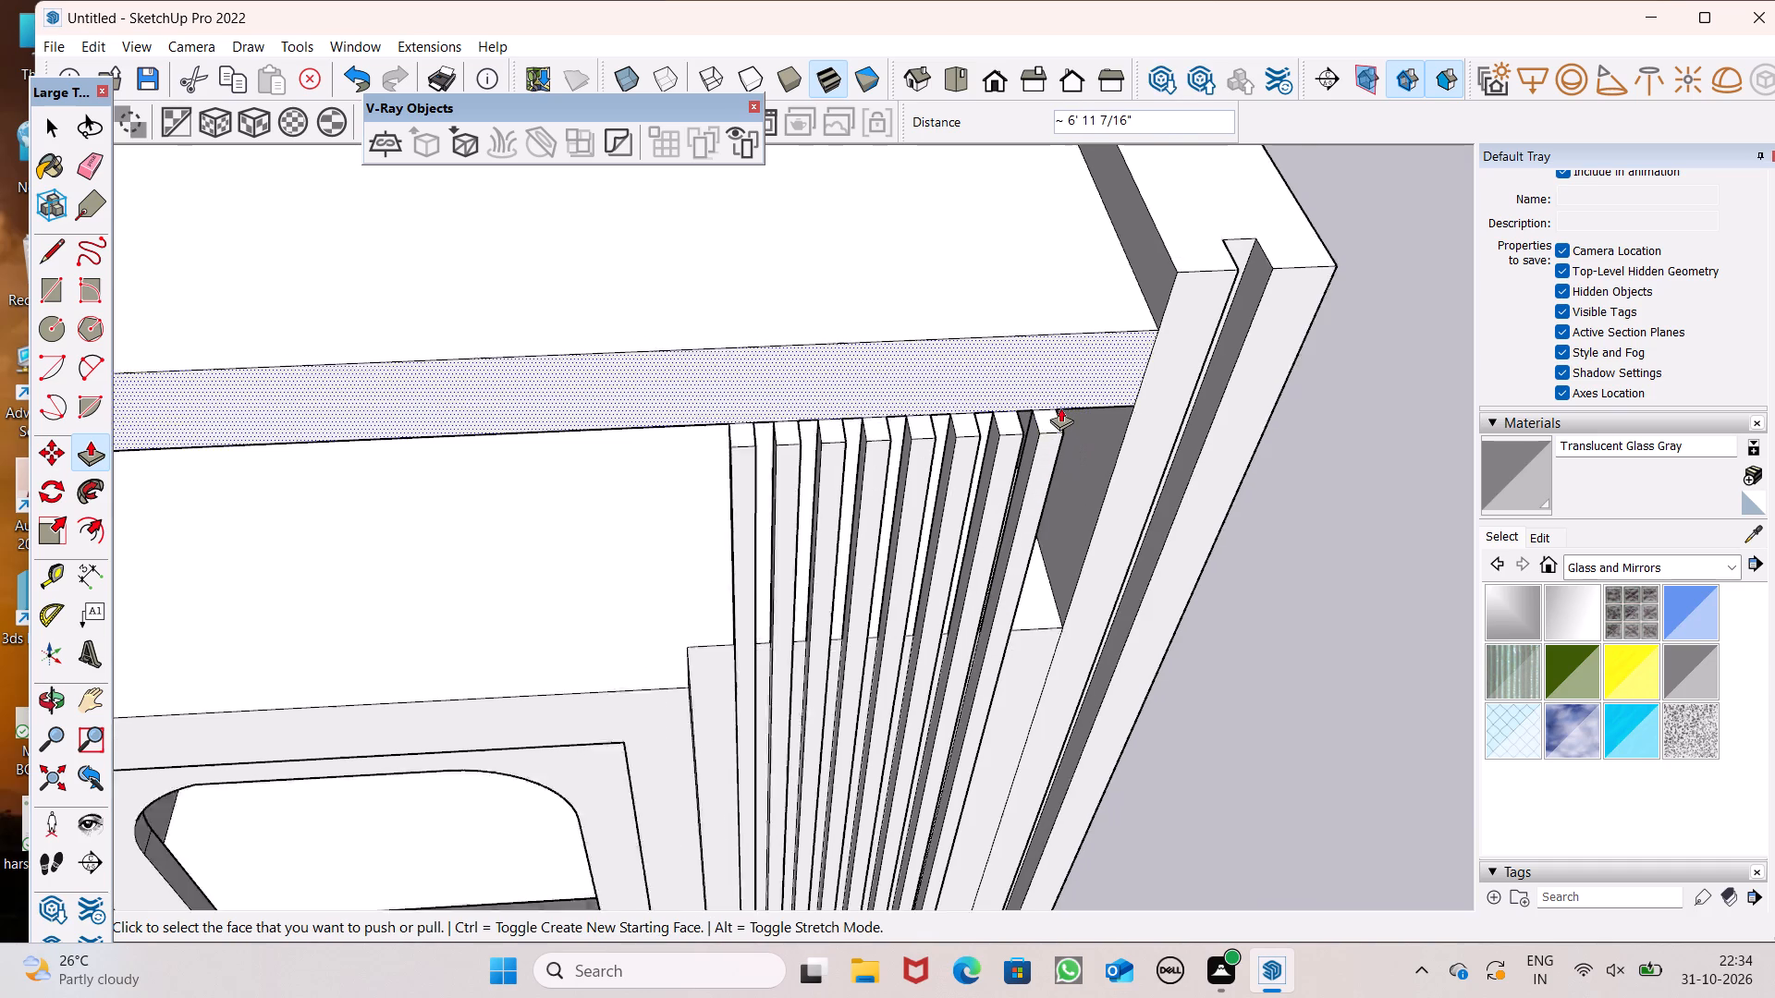
# Push/pull the narrow face between the last facade bar and the side wall by about 1' 9" and another 8".
pyautogui.scroll(-11, 1060, 408)
pyautogui.moveTo(898, 420); pyautogui.dragTo(528, 237, button='middle')
pyautogui.scroll(5, 720, 283)
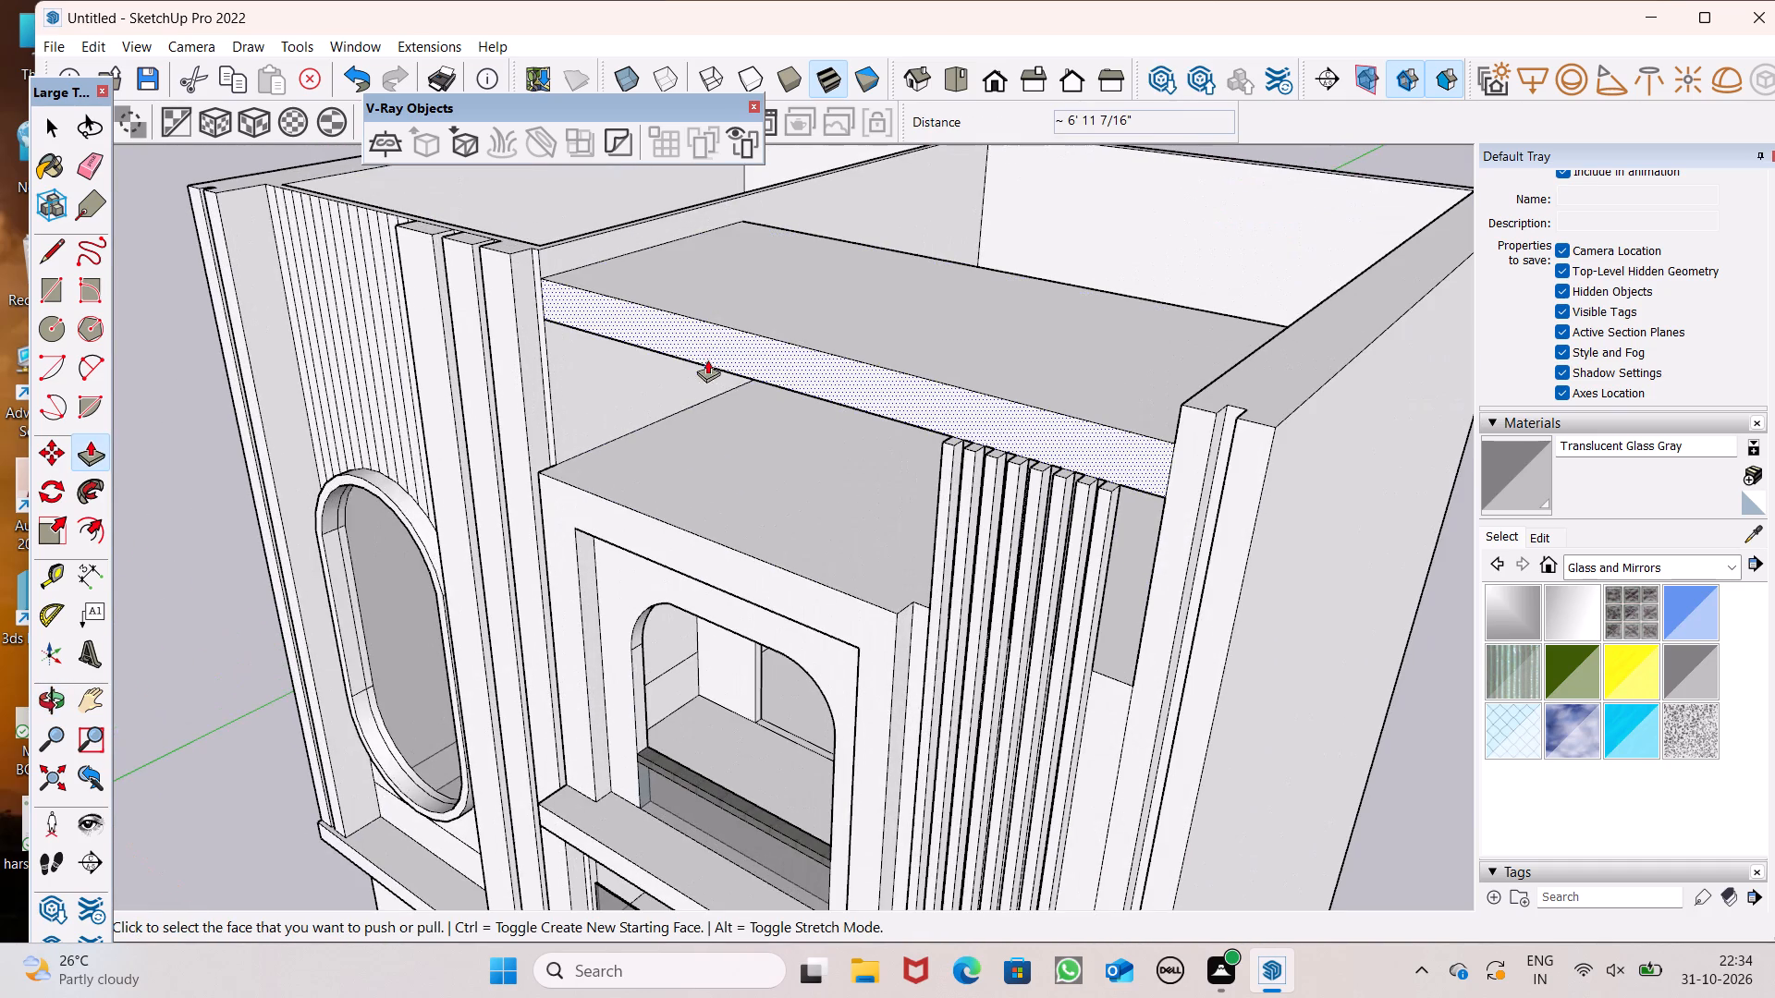
pyautogui.moveTo(1194, 527); pyautogui.dragTo(1207, 641, button='middle')
pyautogui.scroll(8, 1162, 641)
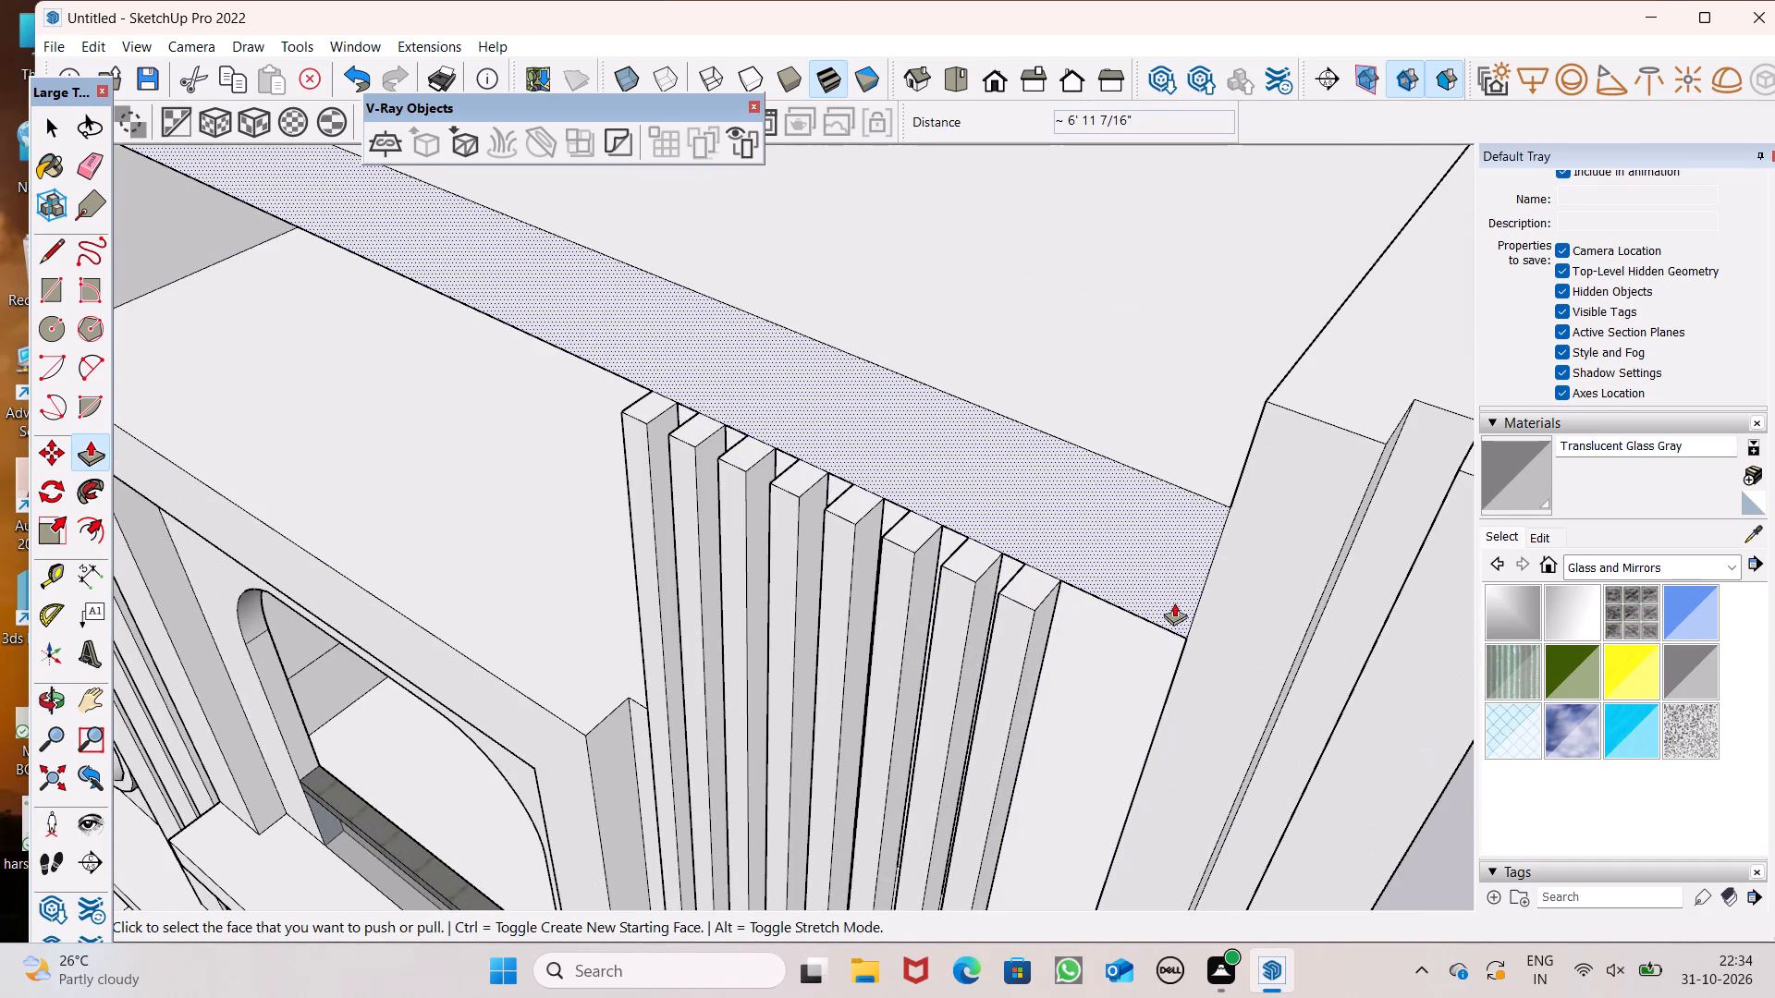
pyautogui.scroll(-5, 1135, 485)
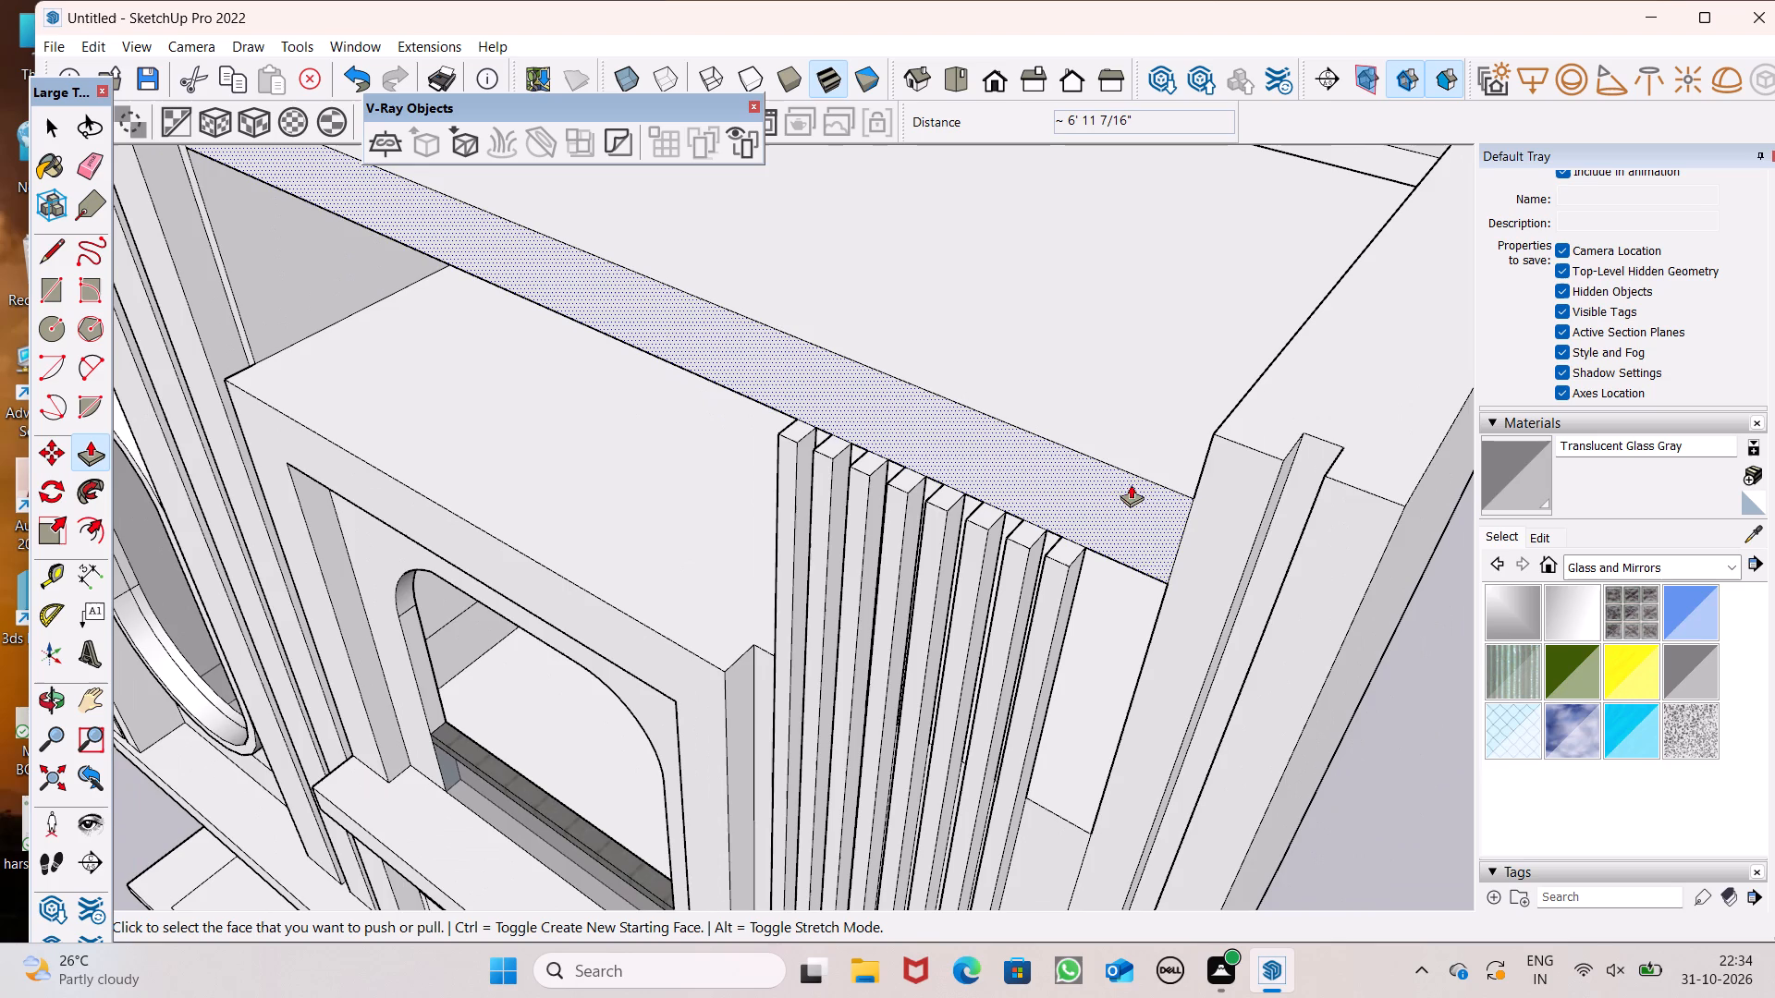
pyautogui.scroll(-5, 1228, 359)
pyautogui.scroll(-6, 1206, 260)
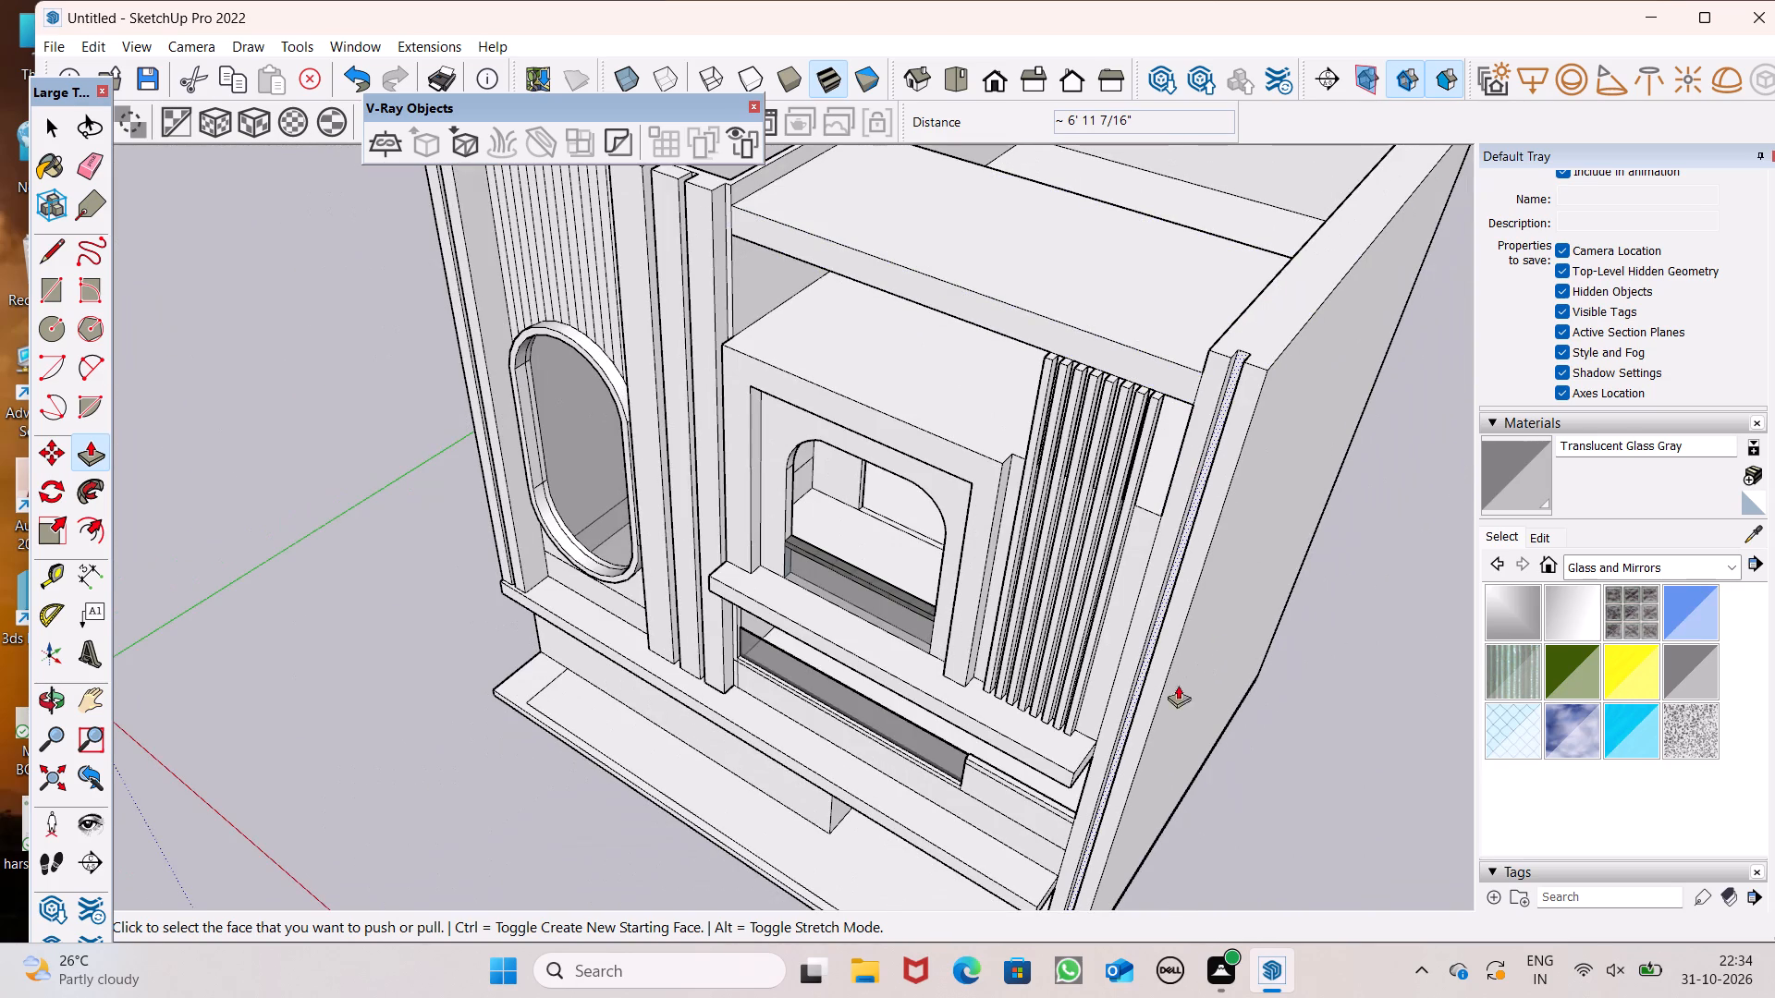
pyautogui.moveTo(1157, 645); pyautogui.dragTo(1244, 623, button='middle')
pyautogui.scroll(3, 1157, 691)
pyautogui.moveTo(1159, 693); pyautogui.dragTo(1153, 719)
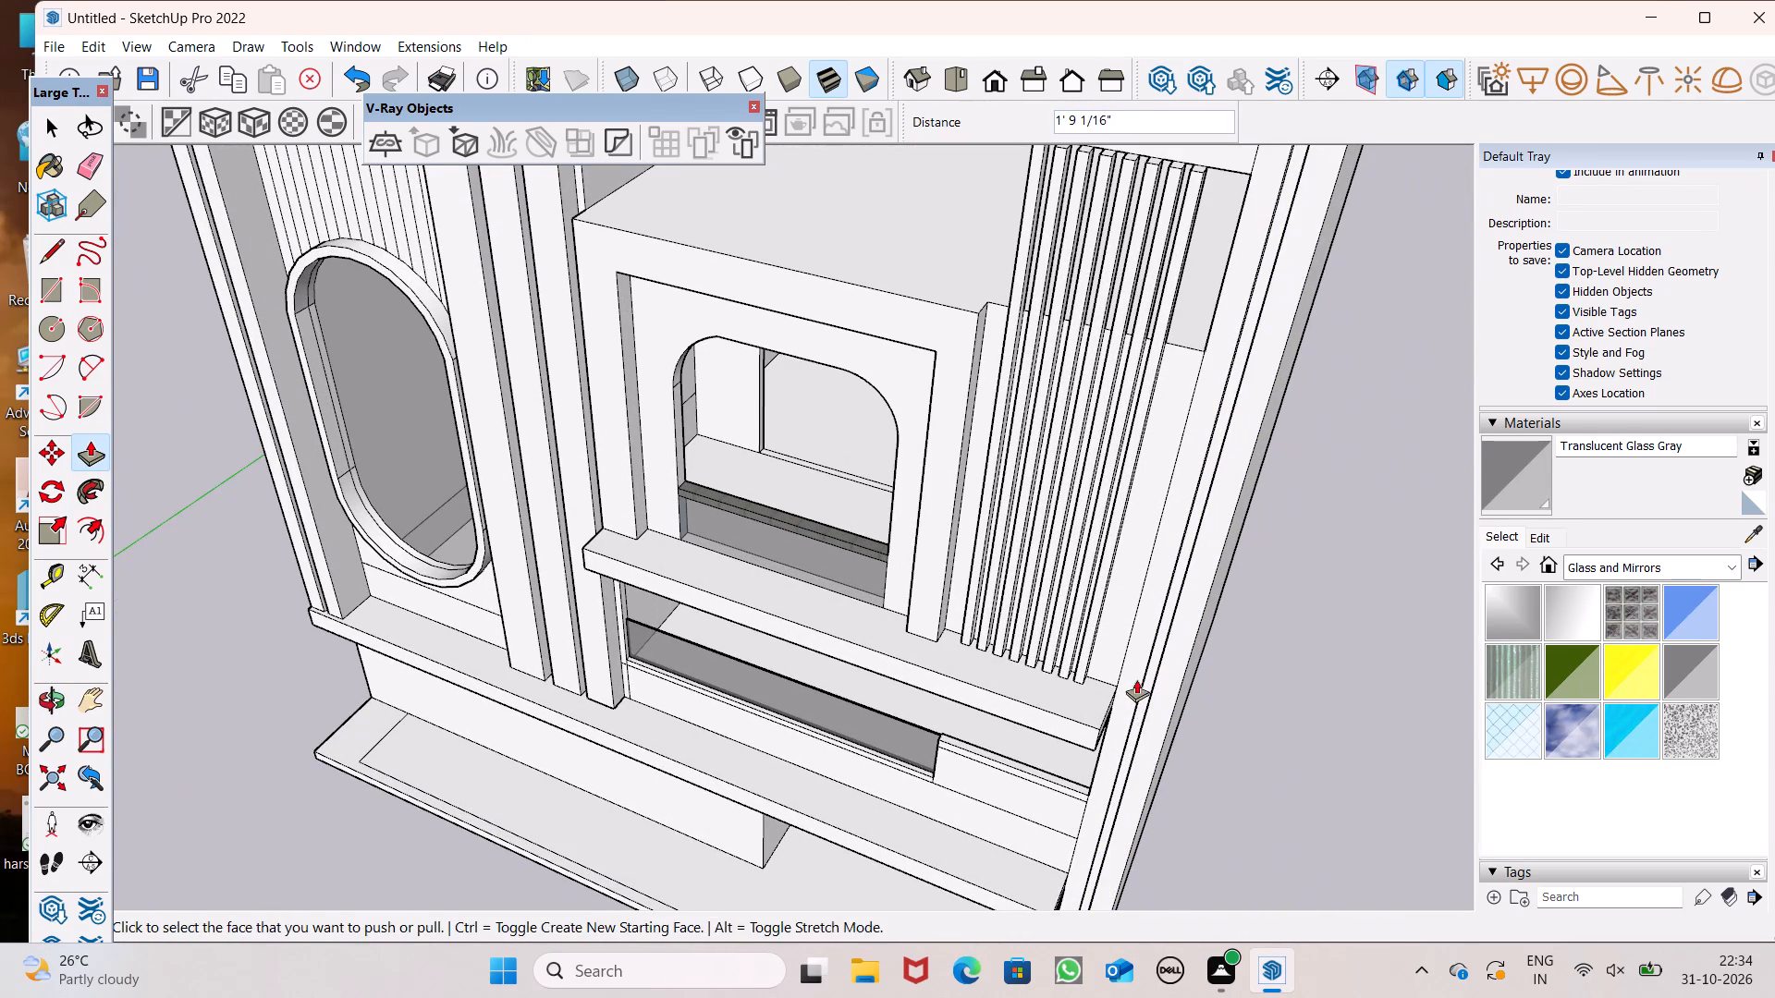
pyautogui.moveTo(1136, 679); pyautogui.dragTo(1132, 688)
pyautogui.moveTo(1164, 384); pyautogui.dragTo(1160, 637, button='middle')
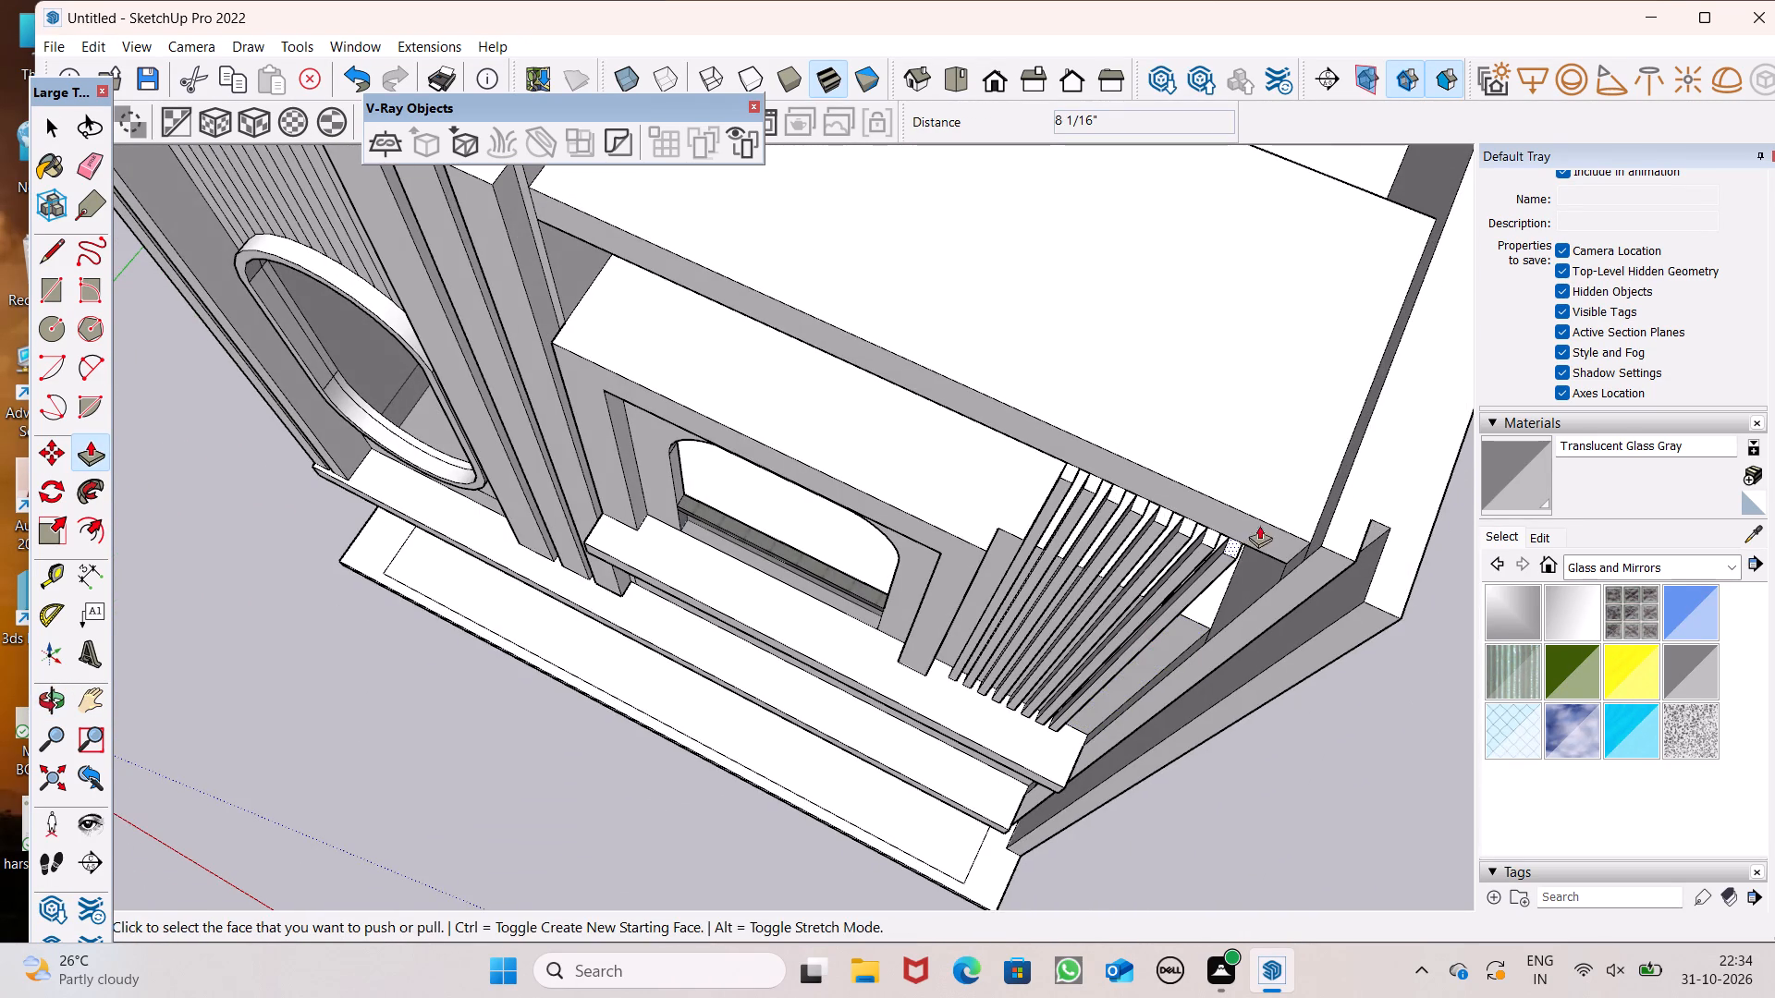
pyautogui.moveTo(1270, 536); pyautogui.dragTo(1276, 562)
# Examine the whole building from the front and from above, checking the facade bars, overhead beam and terrace walls.
pyautogui.scroll(-5, 1194, 493)
pyautogui.moveTo(1168, 517); pyautogui.dragTo(1171, 495, button='middle')
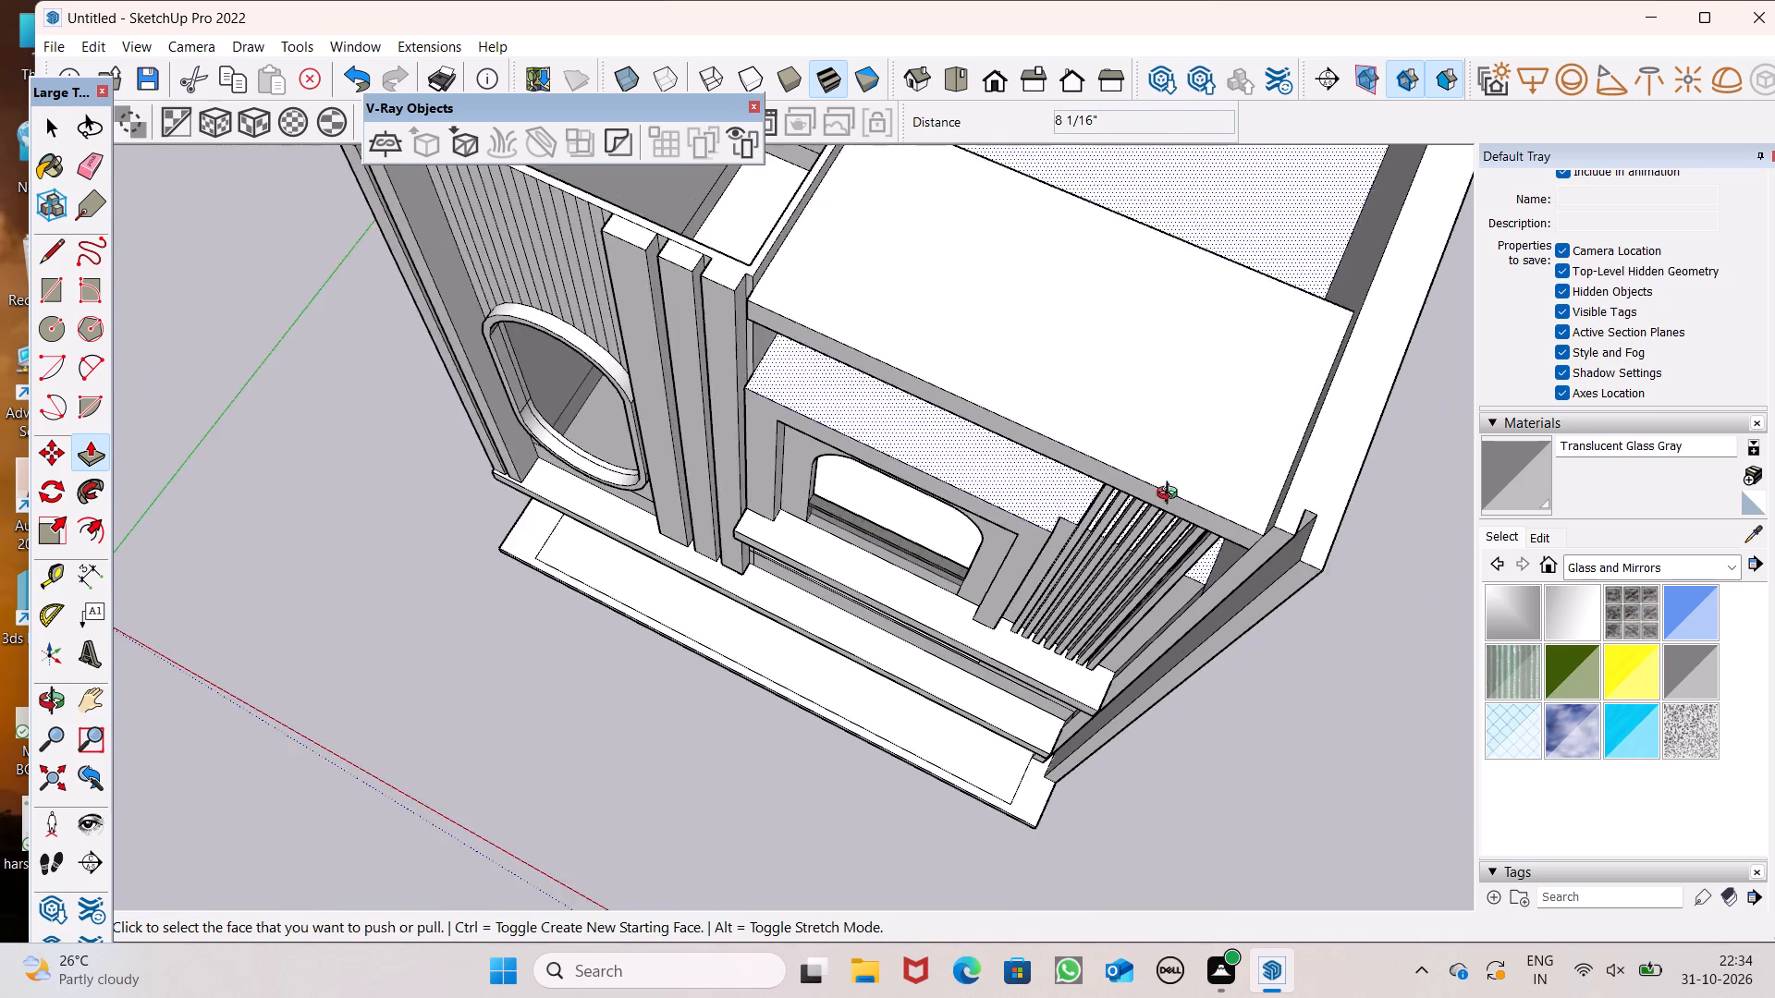
pyautogui.moveTo(1171, 495); pyautogui.dragTo(1275, 126, button='middle')
pyautogui.scroll(1, 1275, 126)
pyautogui.scroll(-1, 1257, 326)
pyautogui.scroll(-5, 1087, 331)
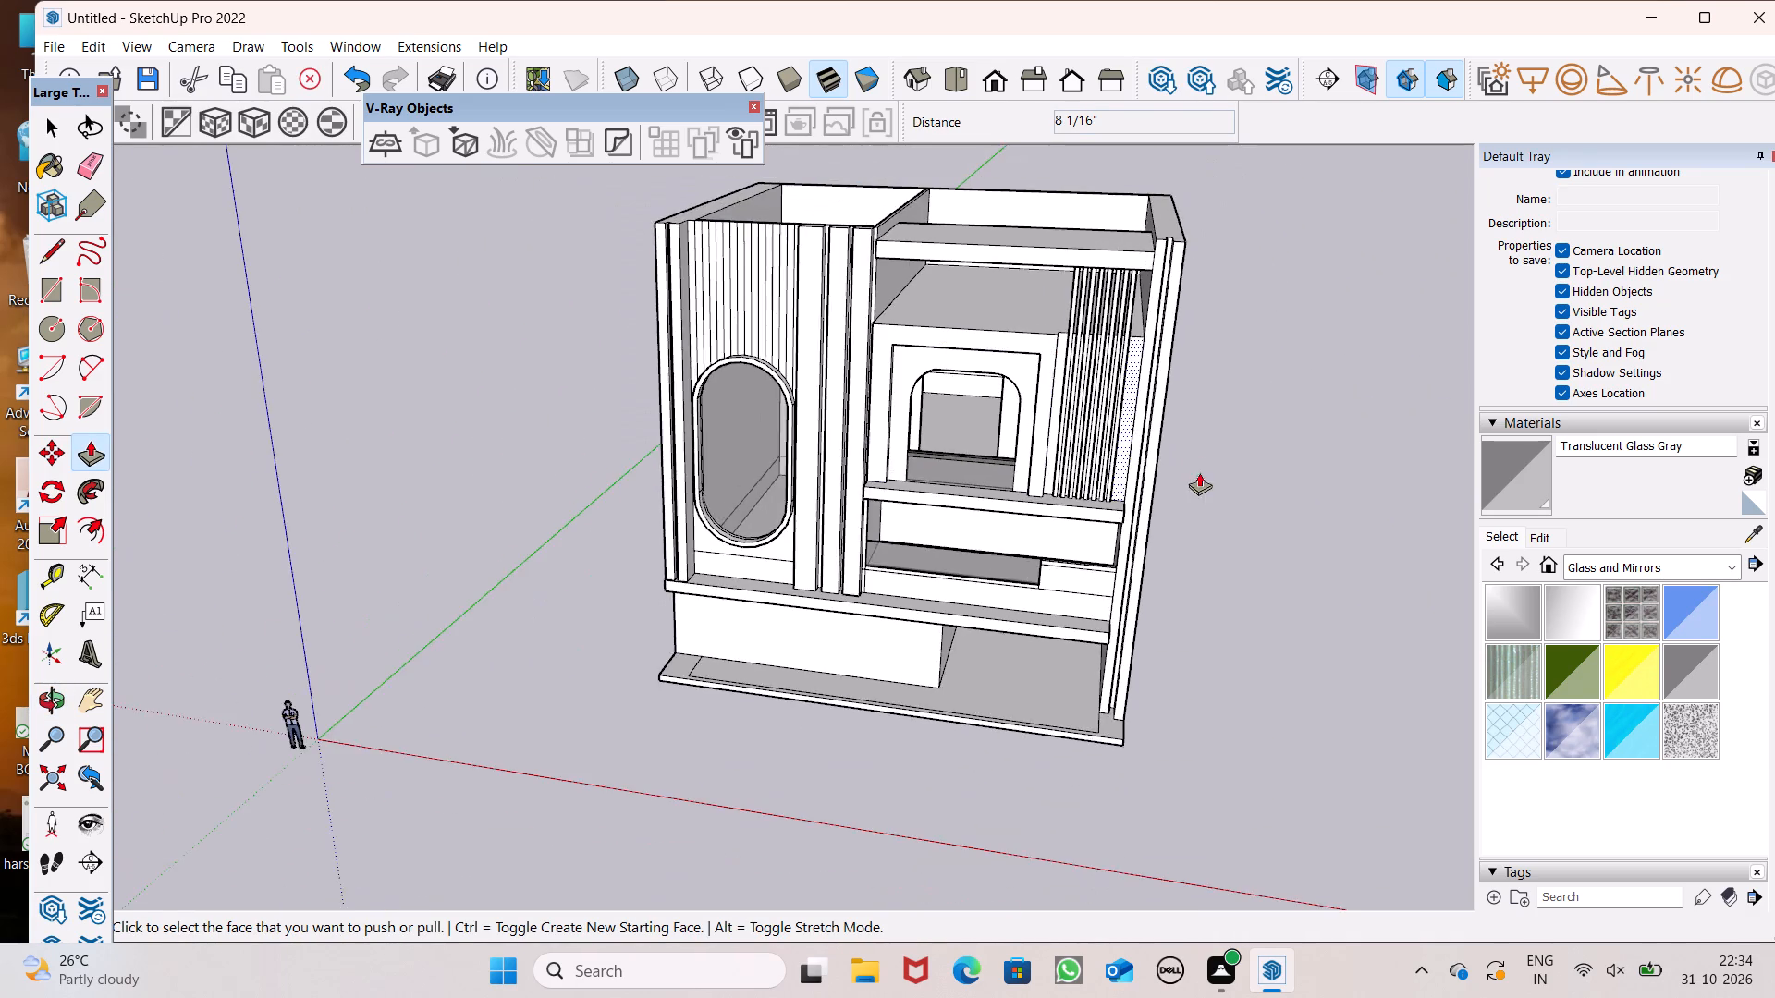
pyautogui.moveTo(1200, 472); pyautogui.dragTo(1221, 334, button='middle')
pyautogui.scroll(1, 1221, 334)
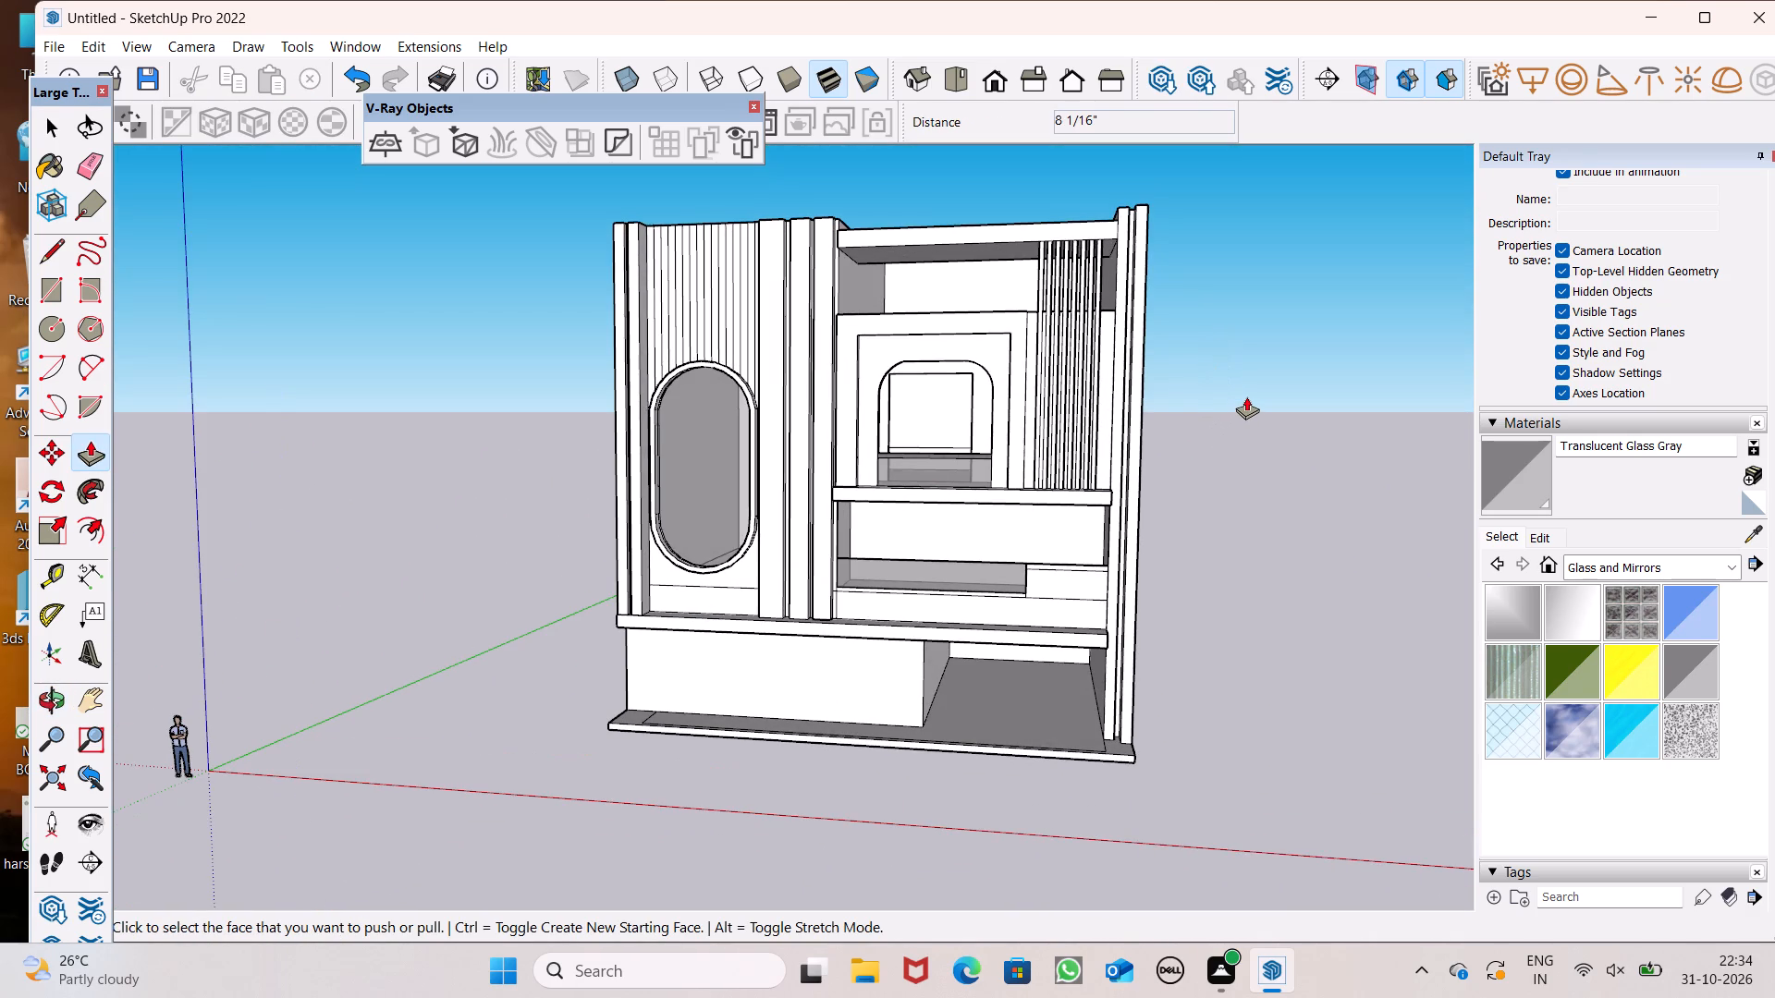
pyautogui.press('space')
pyautogui.scroll(-5, 1242, 405)
pyautogui.moveTo(1224, 419); pyautogui.dragTo(1271, 640, button='middle')
pyautogui.scroll(3, 1197, 318)
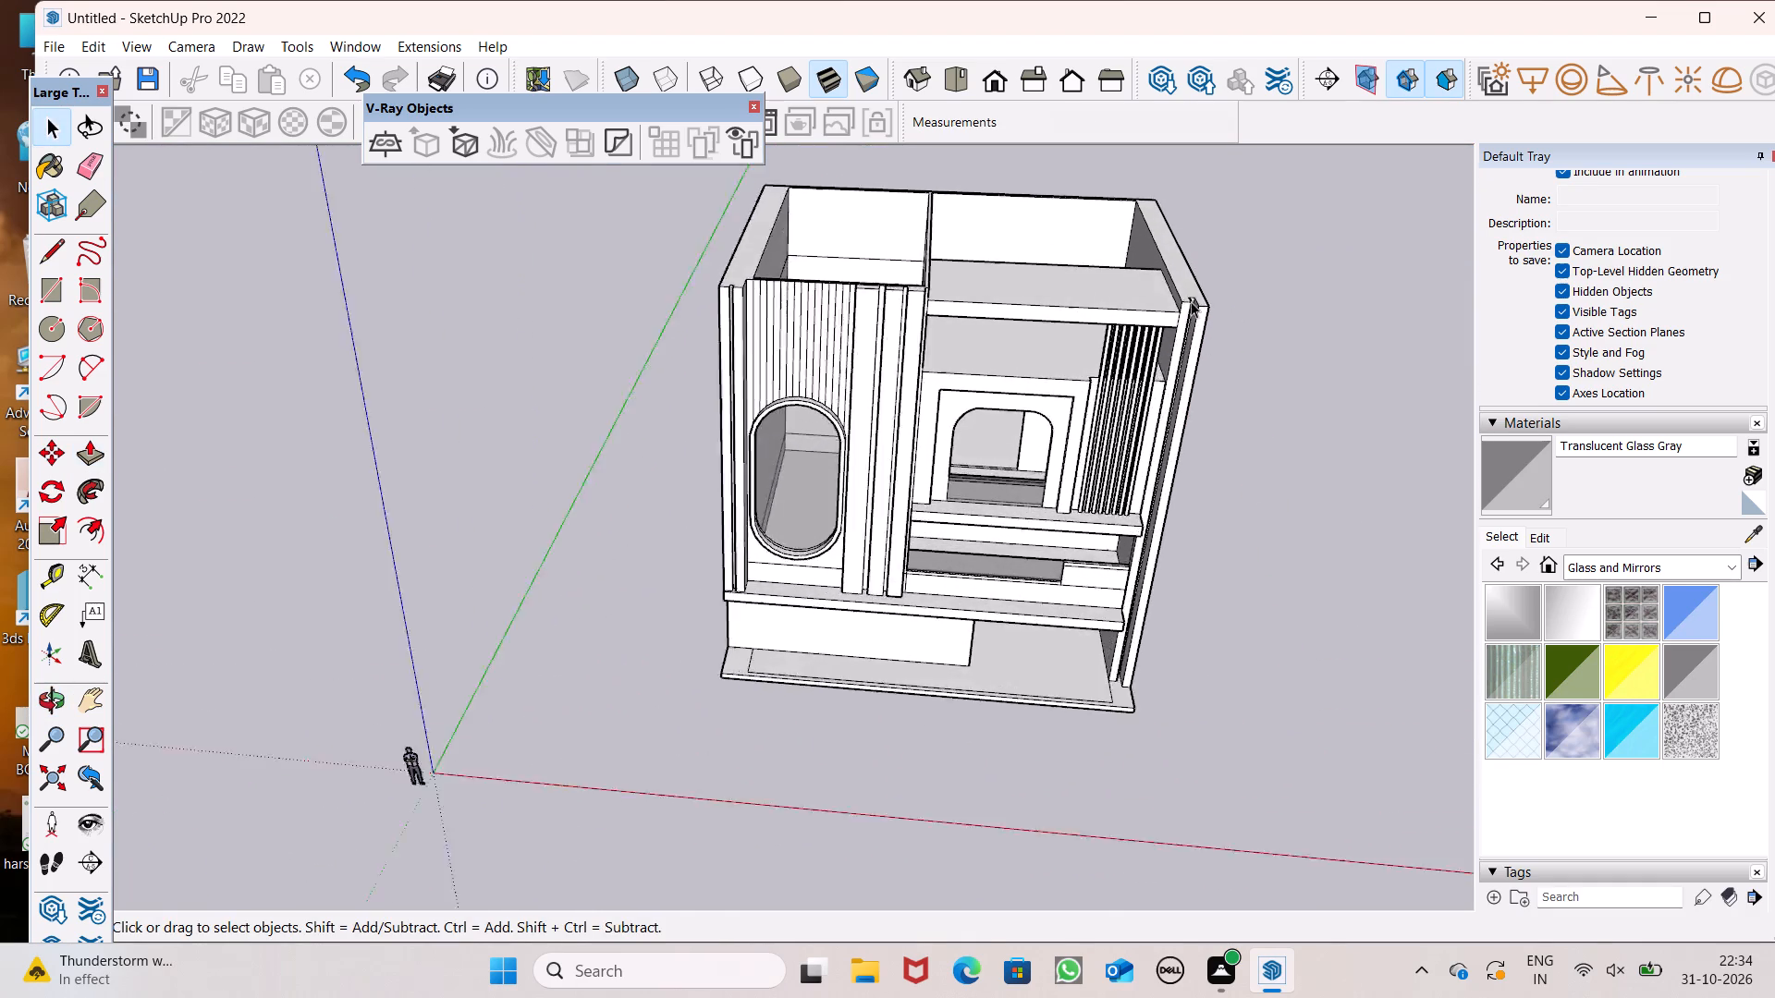
pyautogui.scroll(5, 1191, 301)
pyautogui.moveTo(1164, 244); pyautogui.dragTo(1149, 460, button='middle')
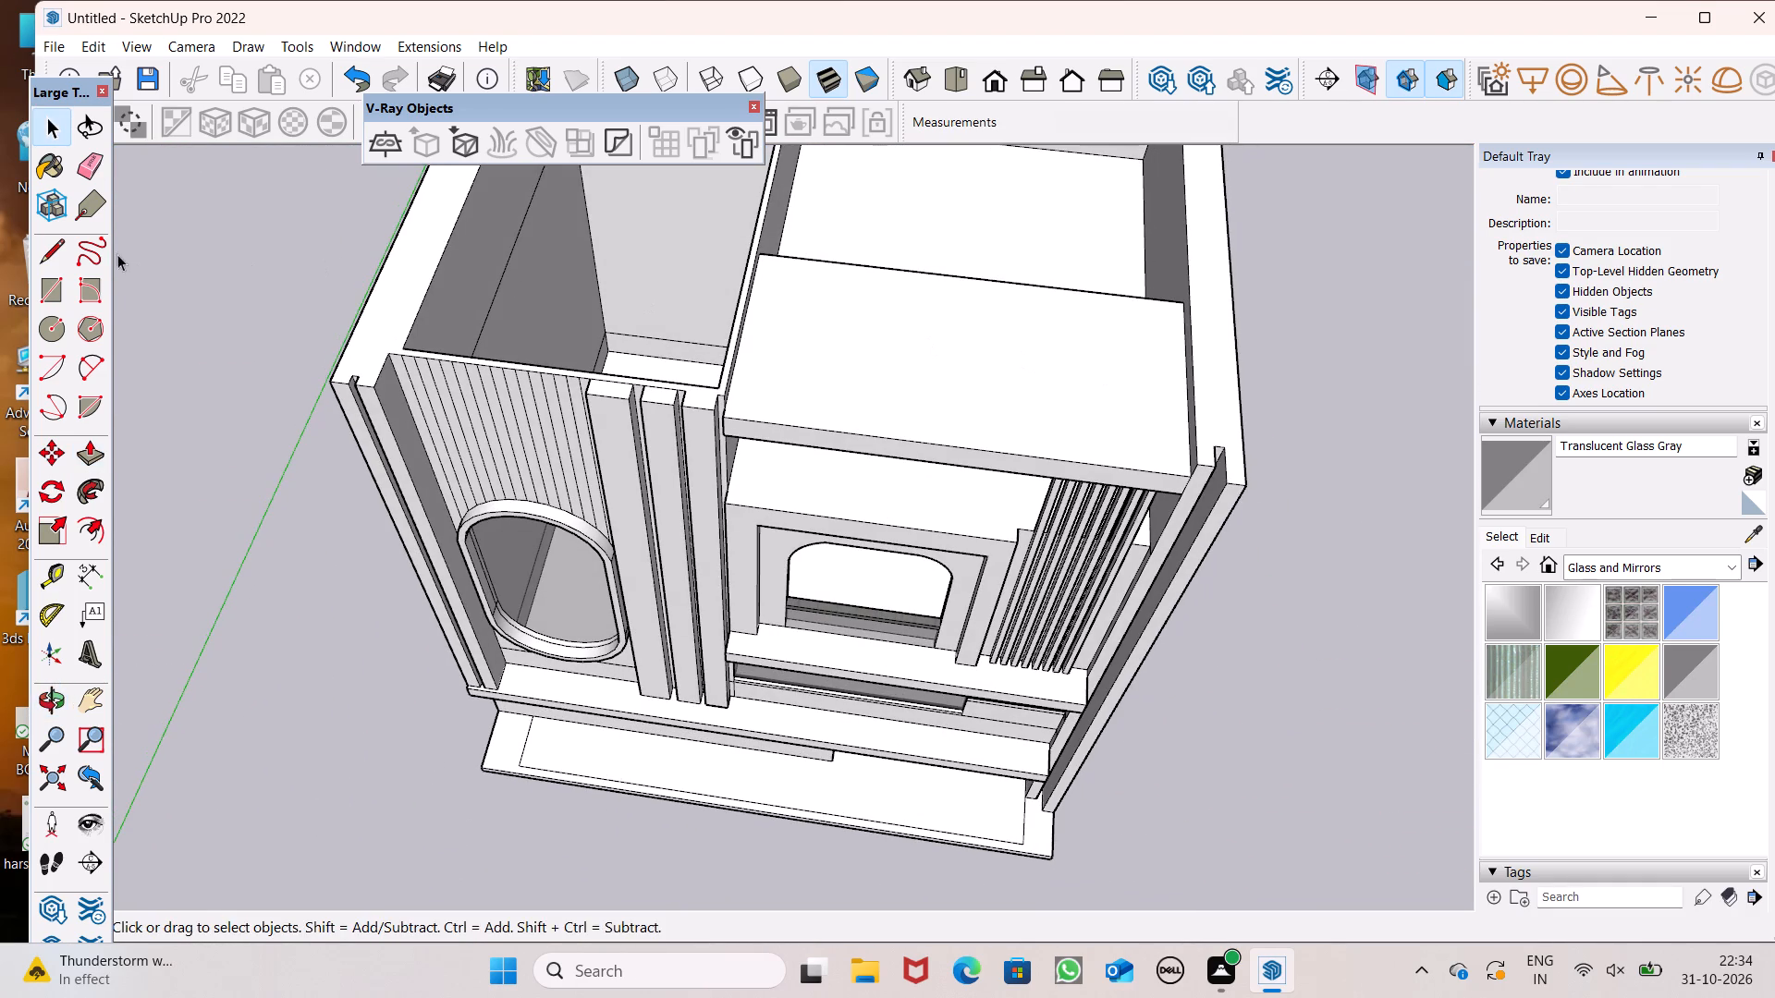
# Draw a rectangle about 9' 4" by 2' 2" on top of the overhead terrace slab, near its end by the dividing wall.
pyautogui.click(47, 303)
pyautogui.scroll(-2, 393, 412)
pyautogui.moveTo(585, 611); pyautogui.dragTo(688, 643, button='middle')
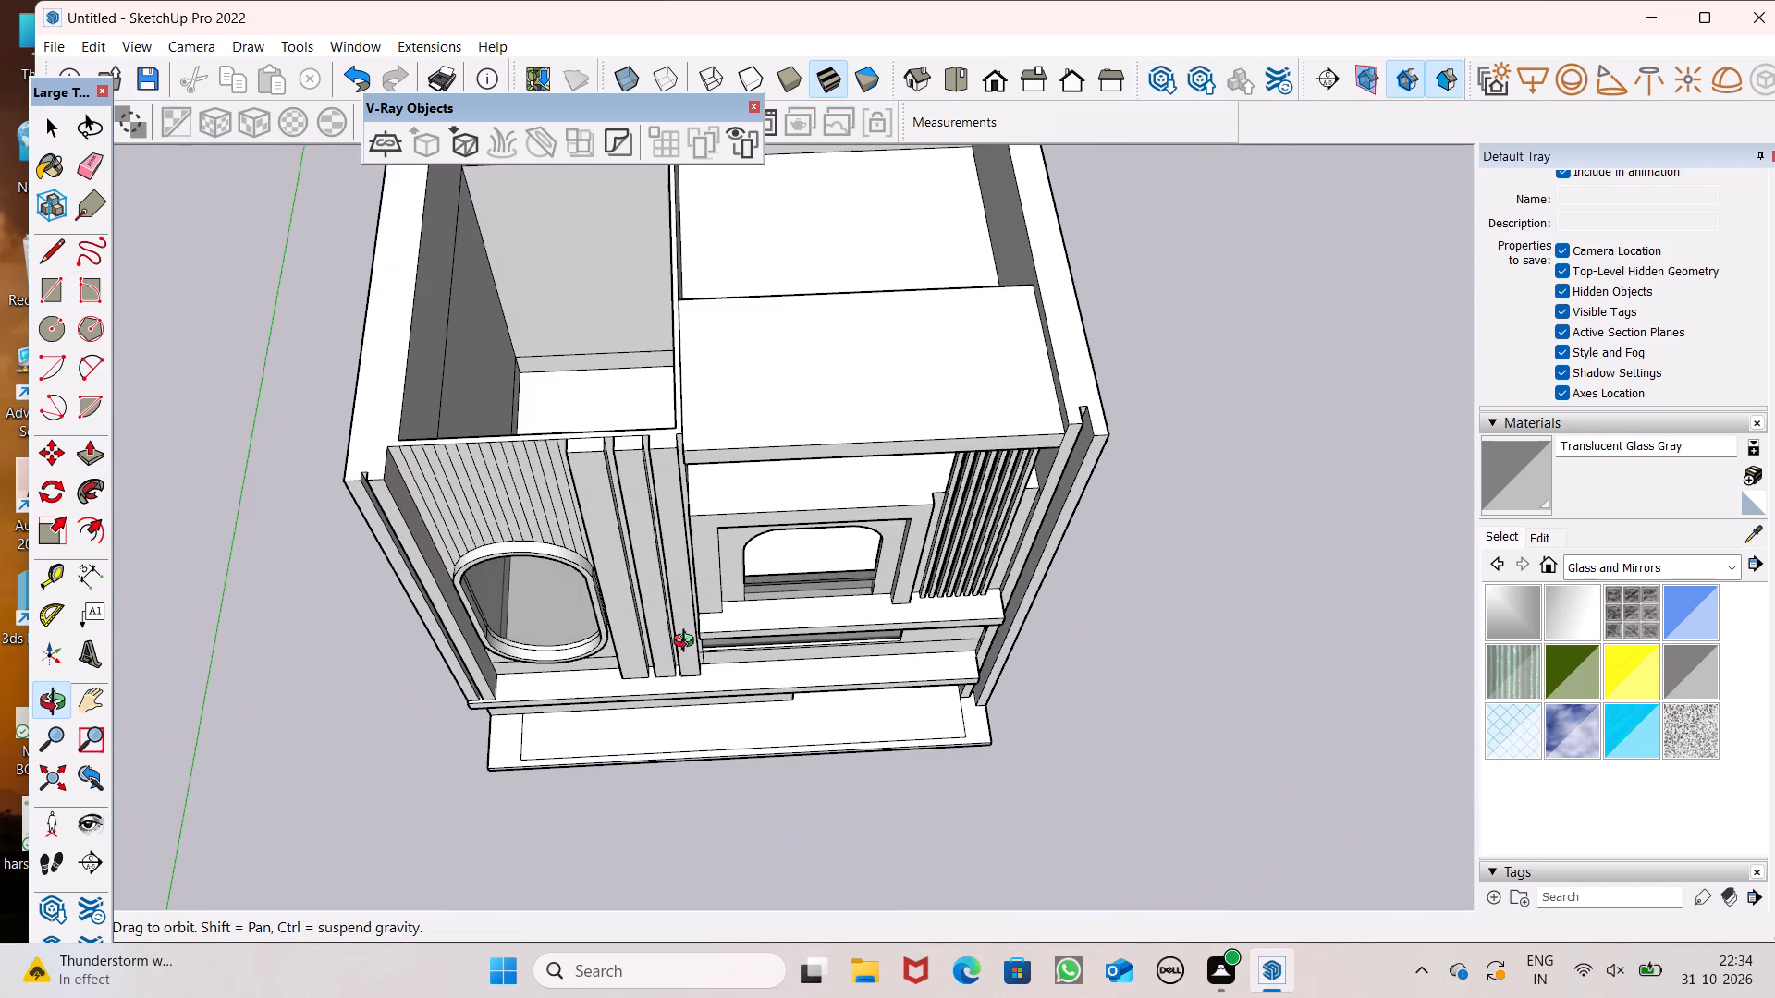
pyautogui.moveTo(688, 643); pyautogui.dragTo(687, 644, button='middle')
pyautogui.scroll(6, 852, 419)
pyautogui.scroll(-4, 628, 356)
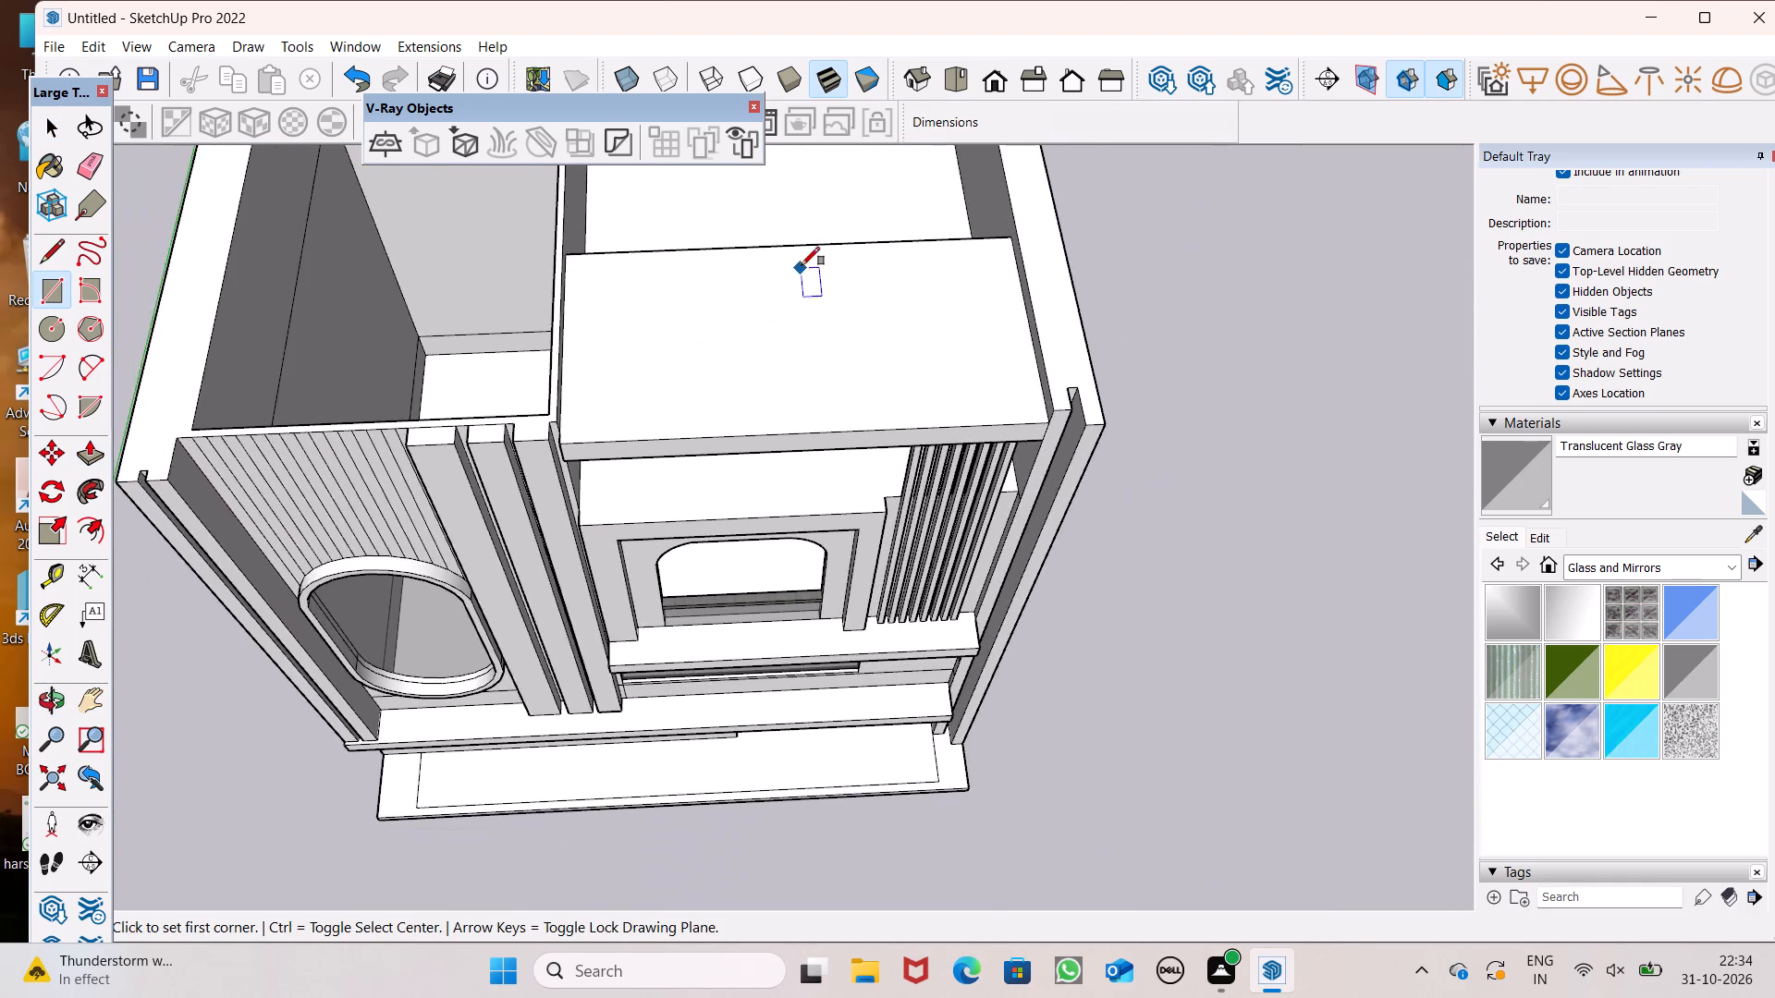
pyautogui.scroll(5, 802, 263)
pyautogui.scroll(-2, 754, 323)
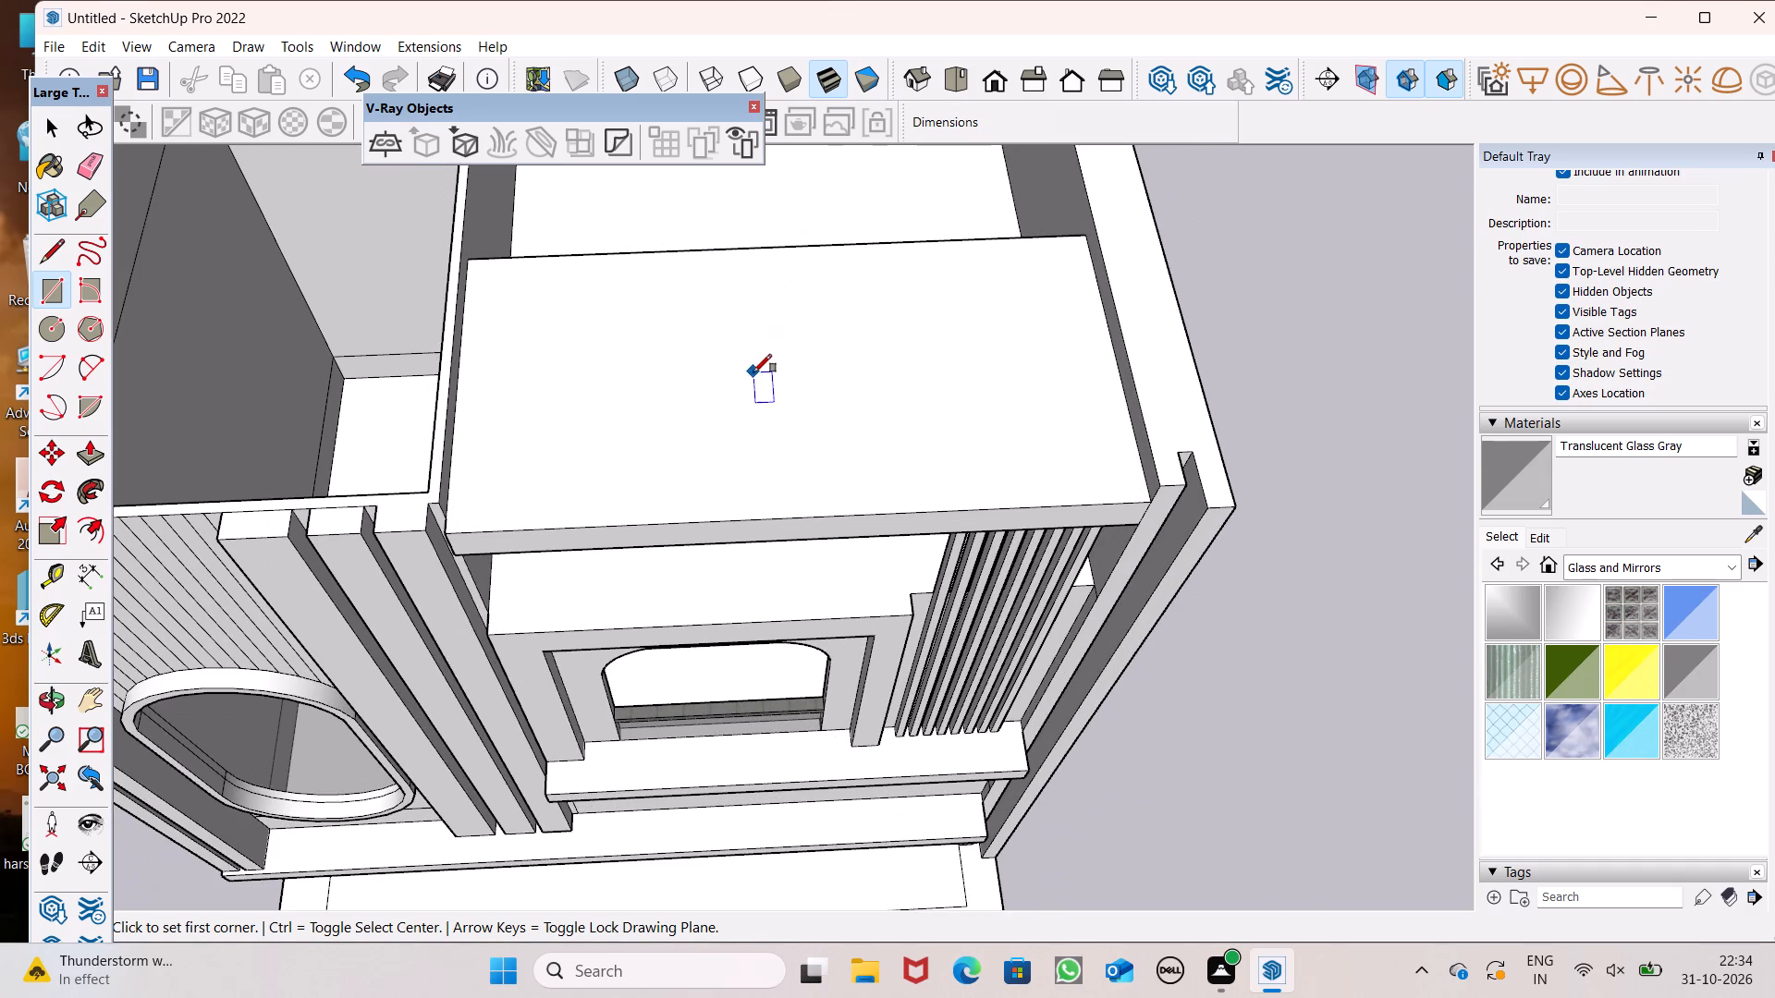
pyautogui.scroll(3, 671, 331)
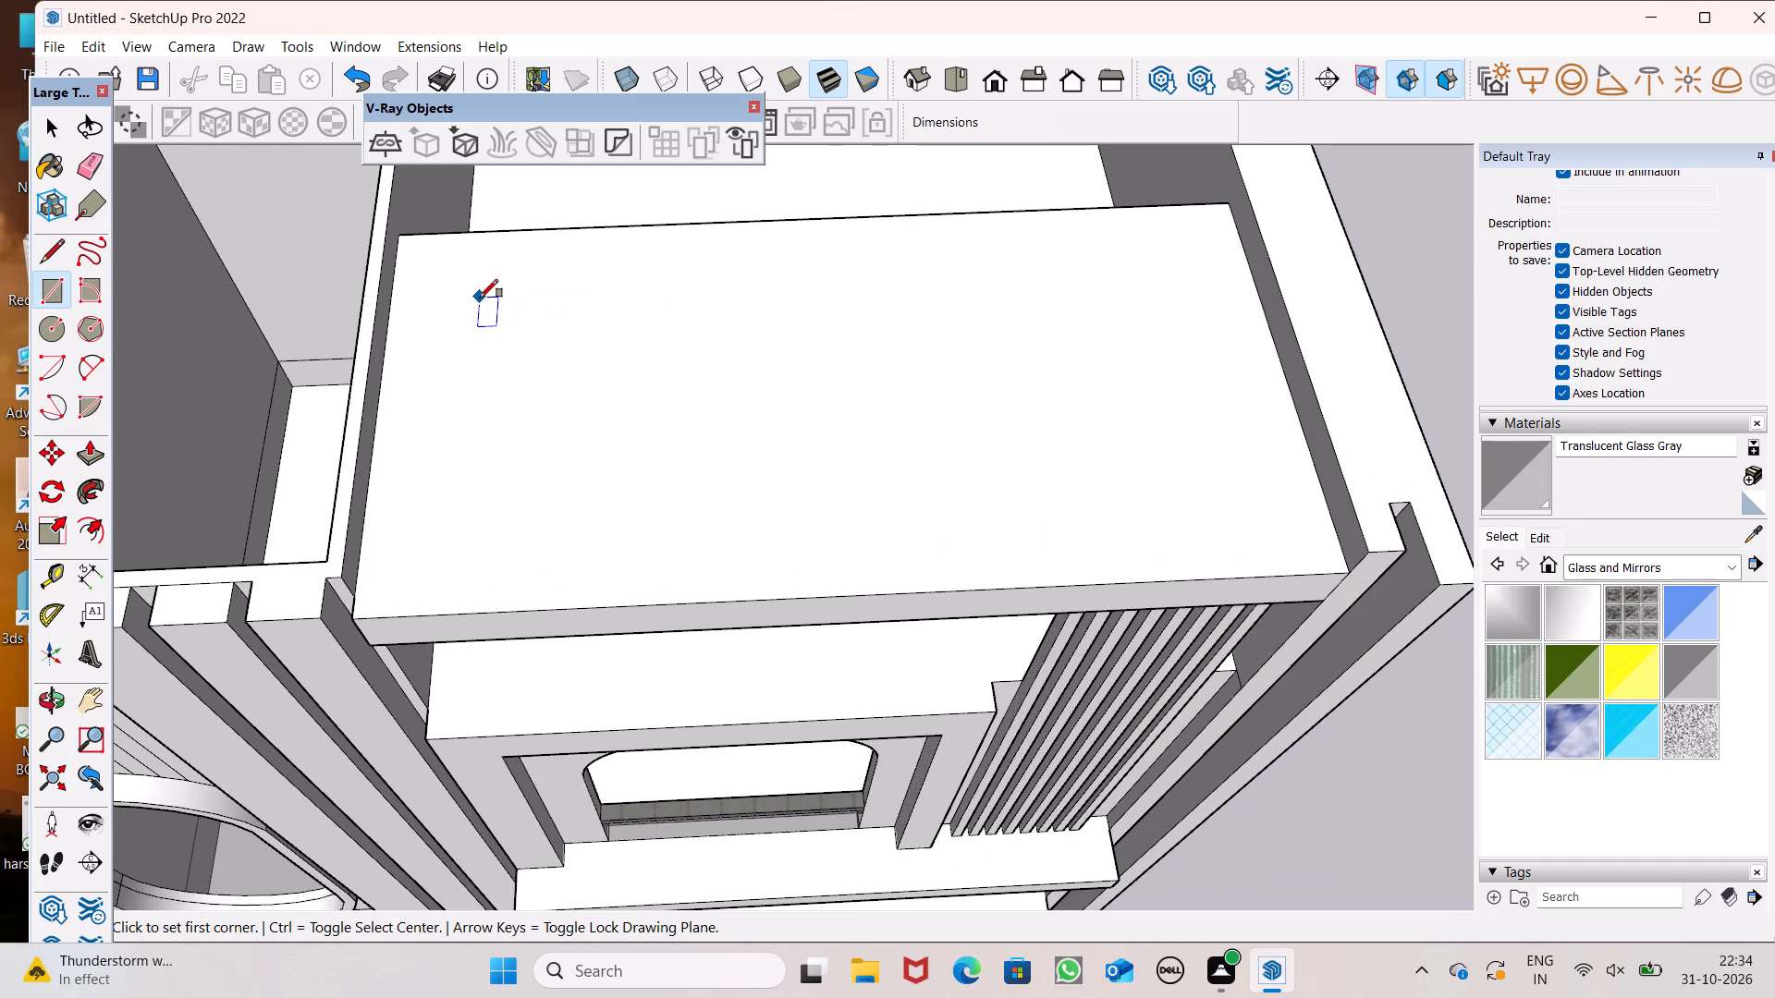
pyautogui.click(452, 283)
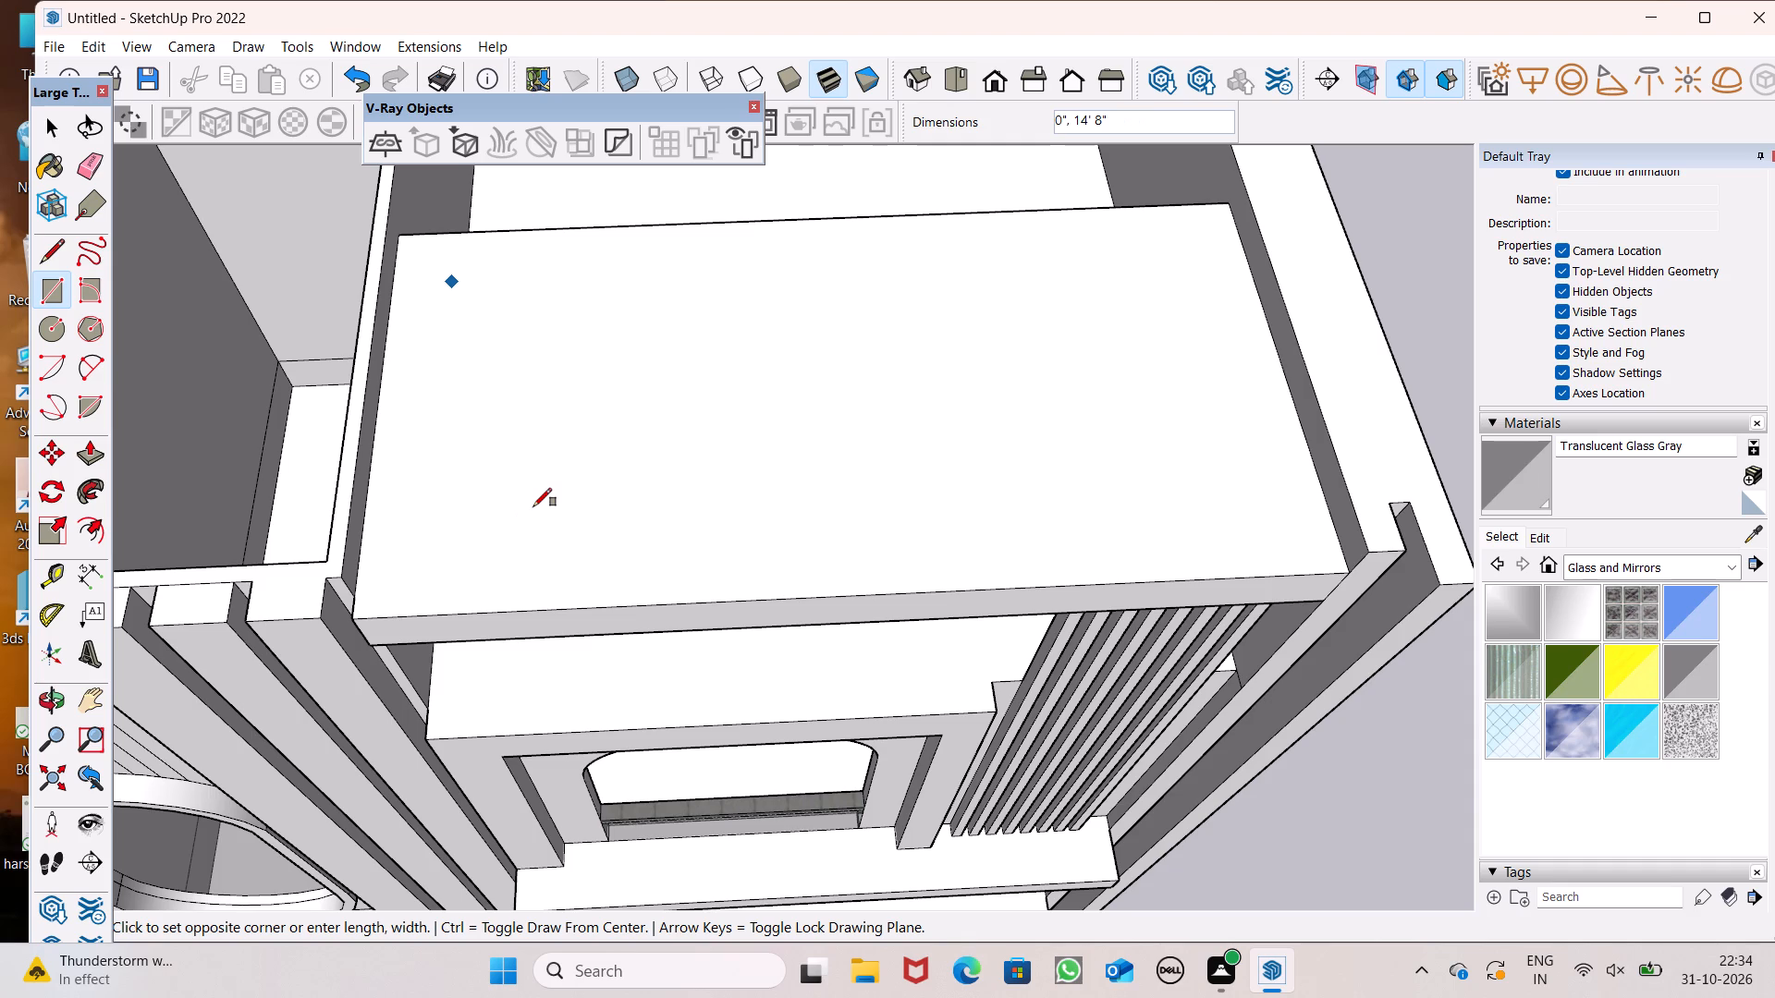
pyautogui.scroll(2, 529, 512)
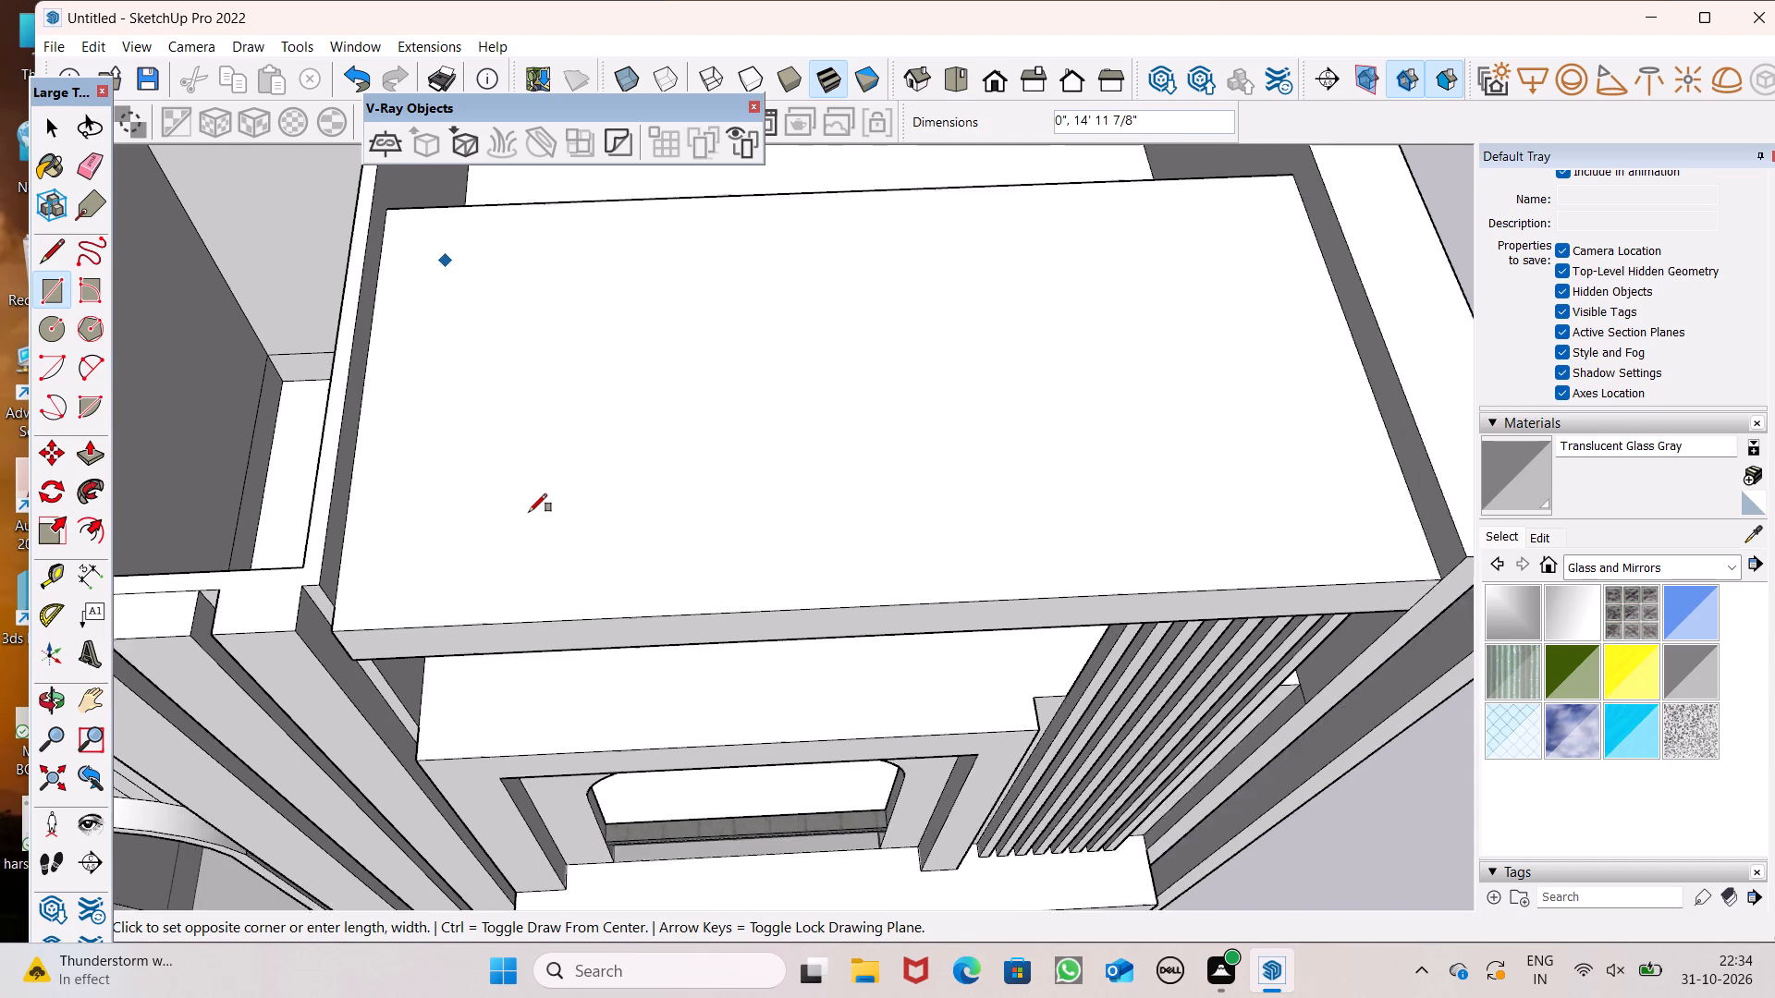
pyautogui.scroll(3, 529, 512)
pyautogui.scroll(-6, 486, 536)
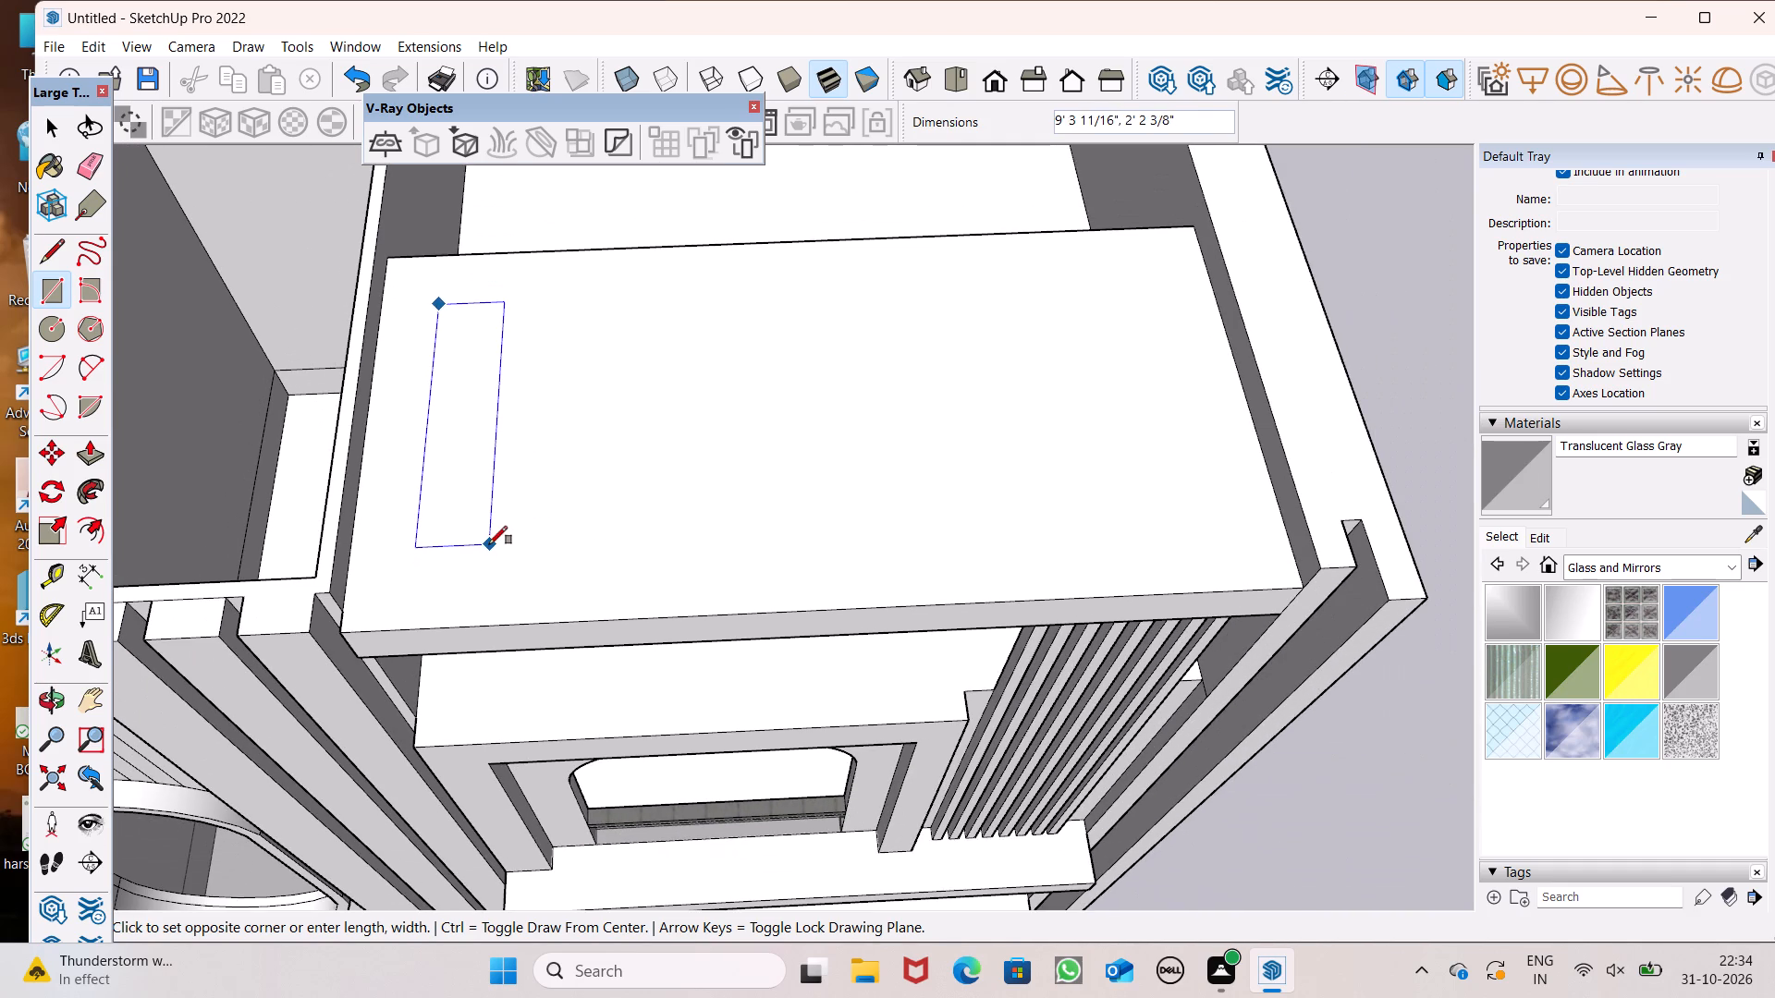
pyautogui.click(489, 538)
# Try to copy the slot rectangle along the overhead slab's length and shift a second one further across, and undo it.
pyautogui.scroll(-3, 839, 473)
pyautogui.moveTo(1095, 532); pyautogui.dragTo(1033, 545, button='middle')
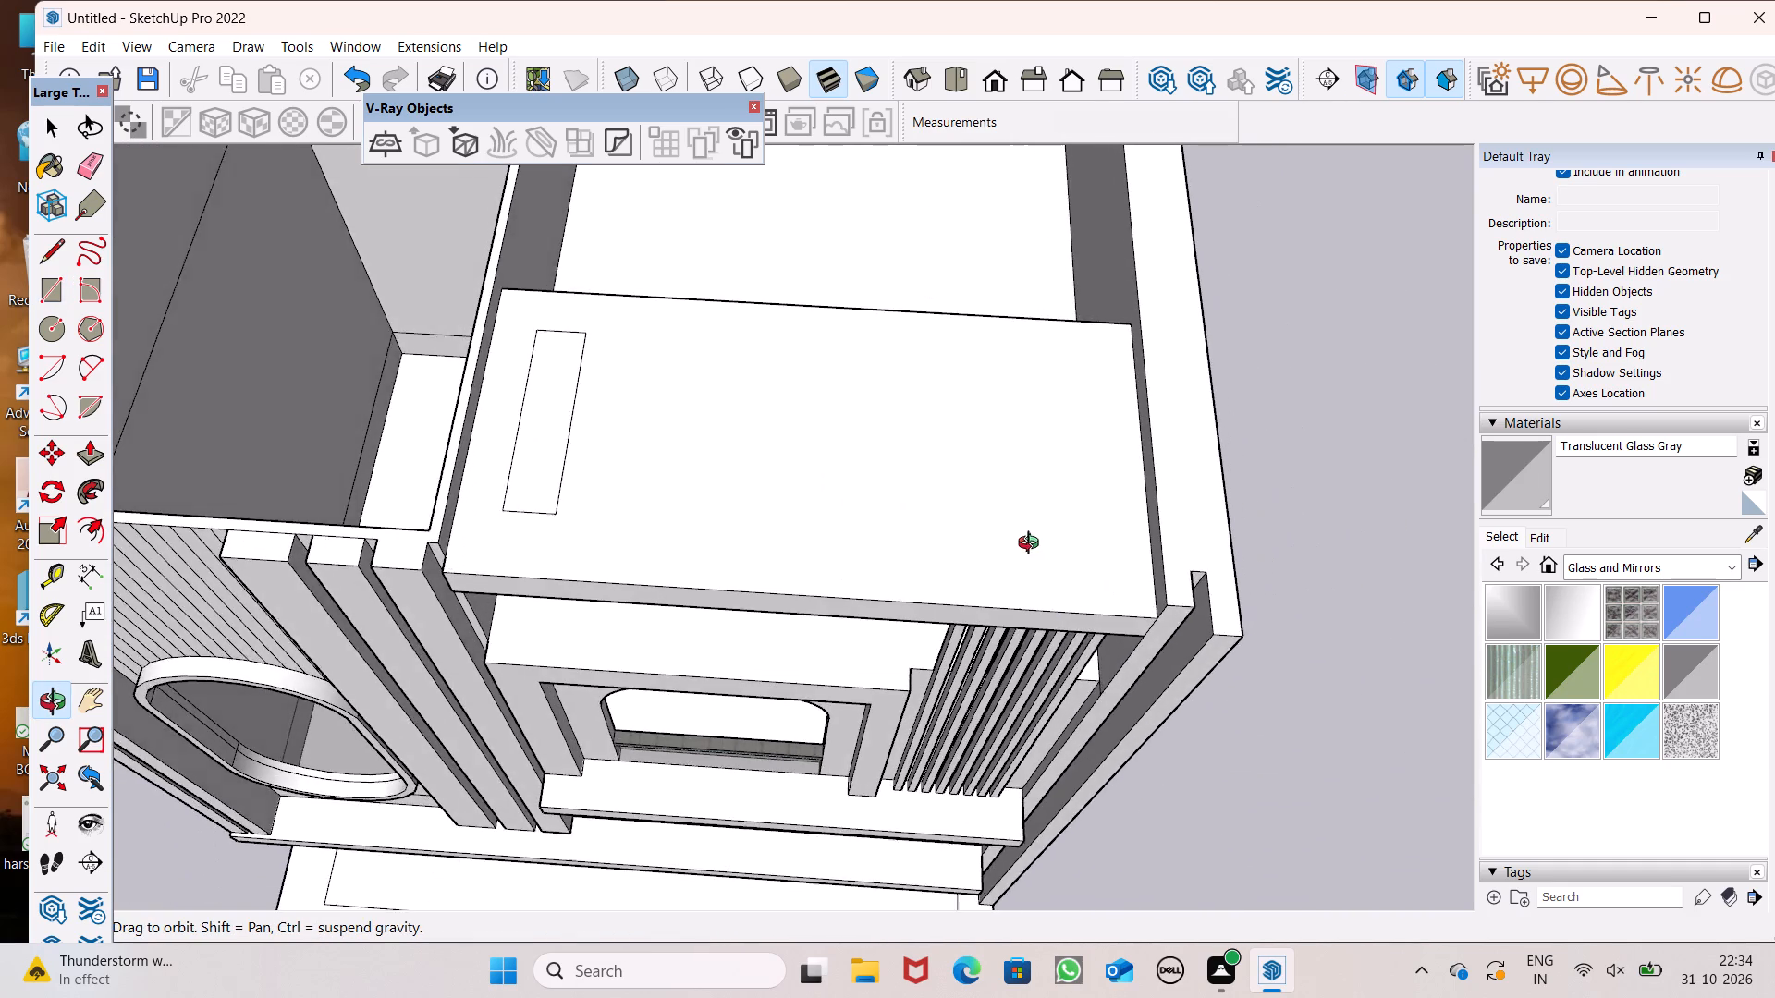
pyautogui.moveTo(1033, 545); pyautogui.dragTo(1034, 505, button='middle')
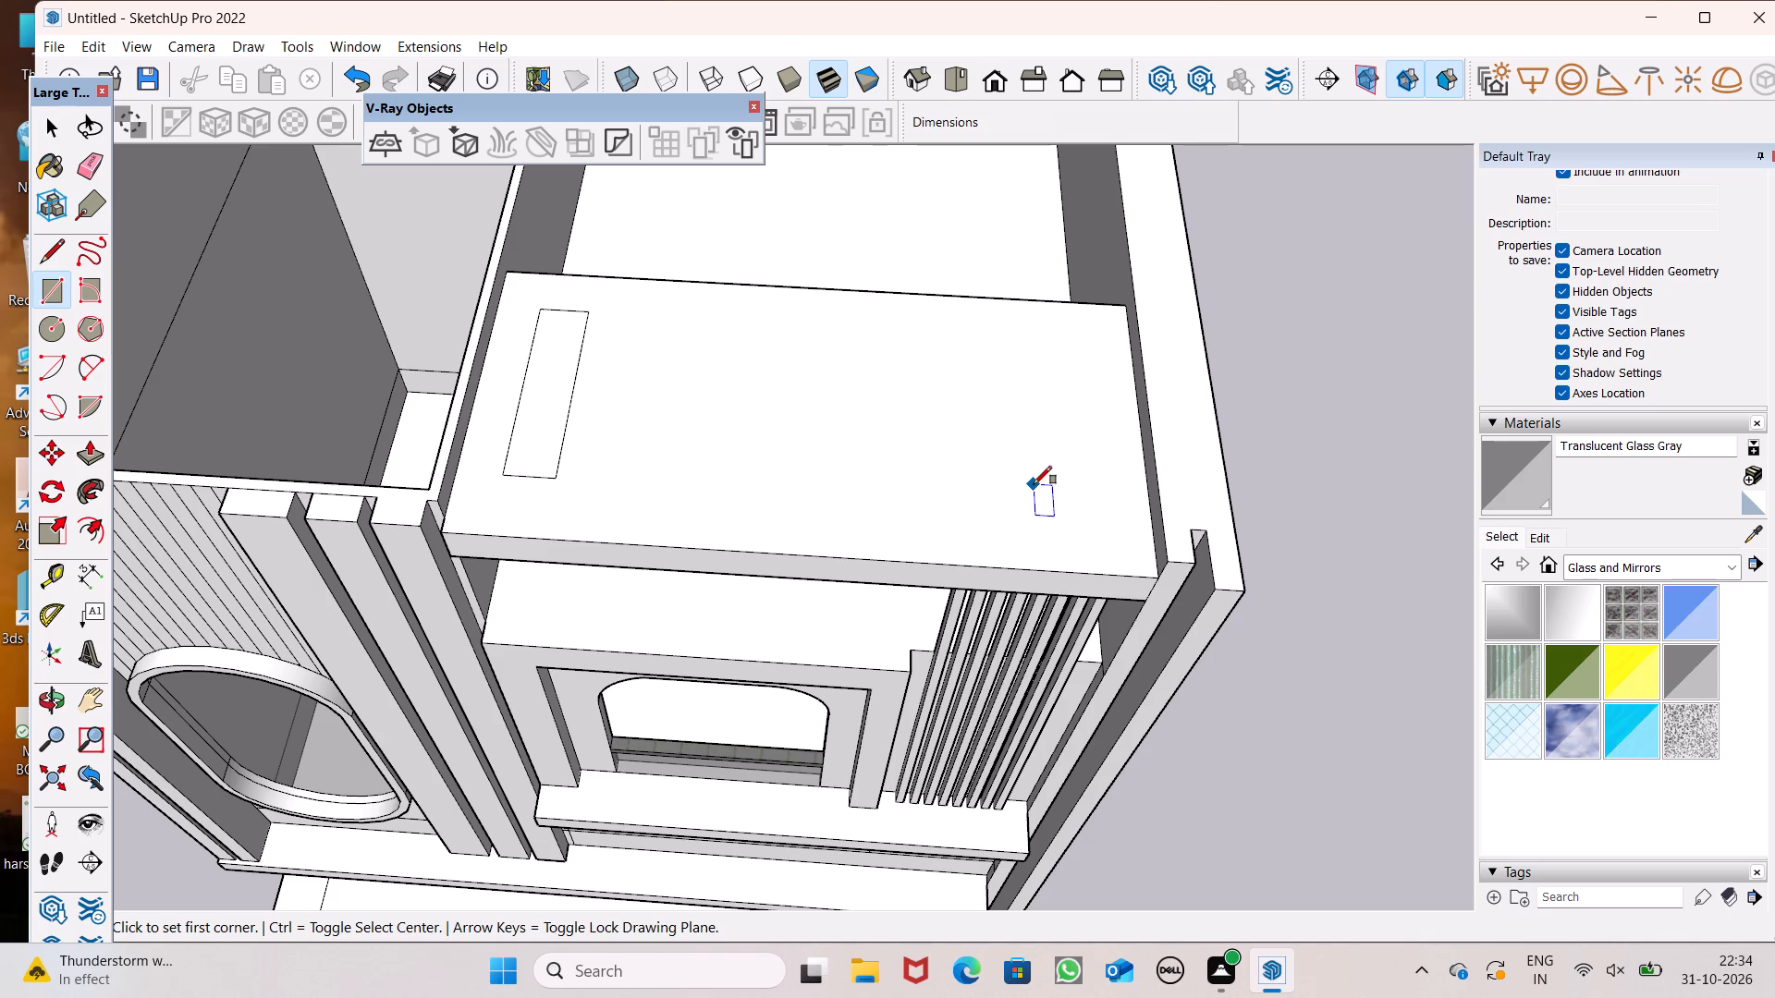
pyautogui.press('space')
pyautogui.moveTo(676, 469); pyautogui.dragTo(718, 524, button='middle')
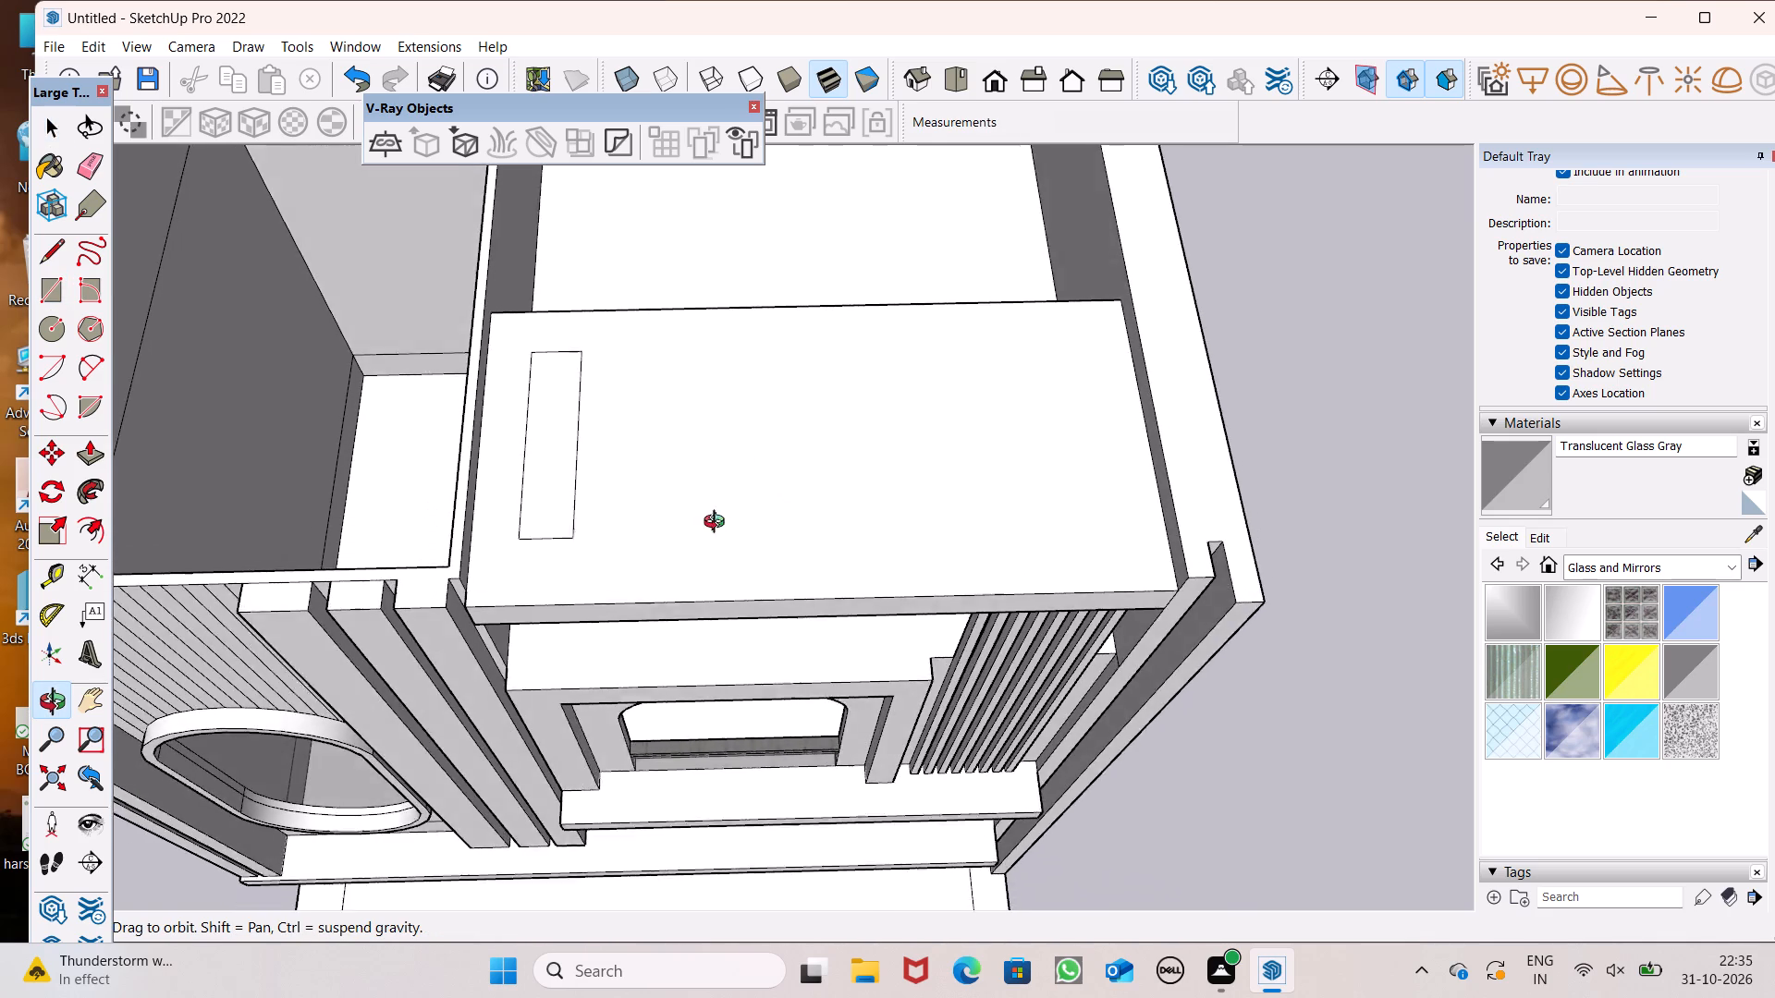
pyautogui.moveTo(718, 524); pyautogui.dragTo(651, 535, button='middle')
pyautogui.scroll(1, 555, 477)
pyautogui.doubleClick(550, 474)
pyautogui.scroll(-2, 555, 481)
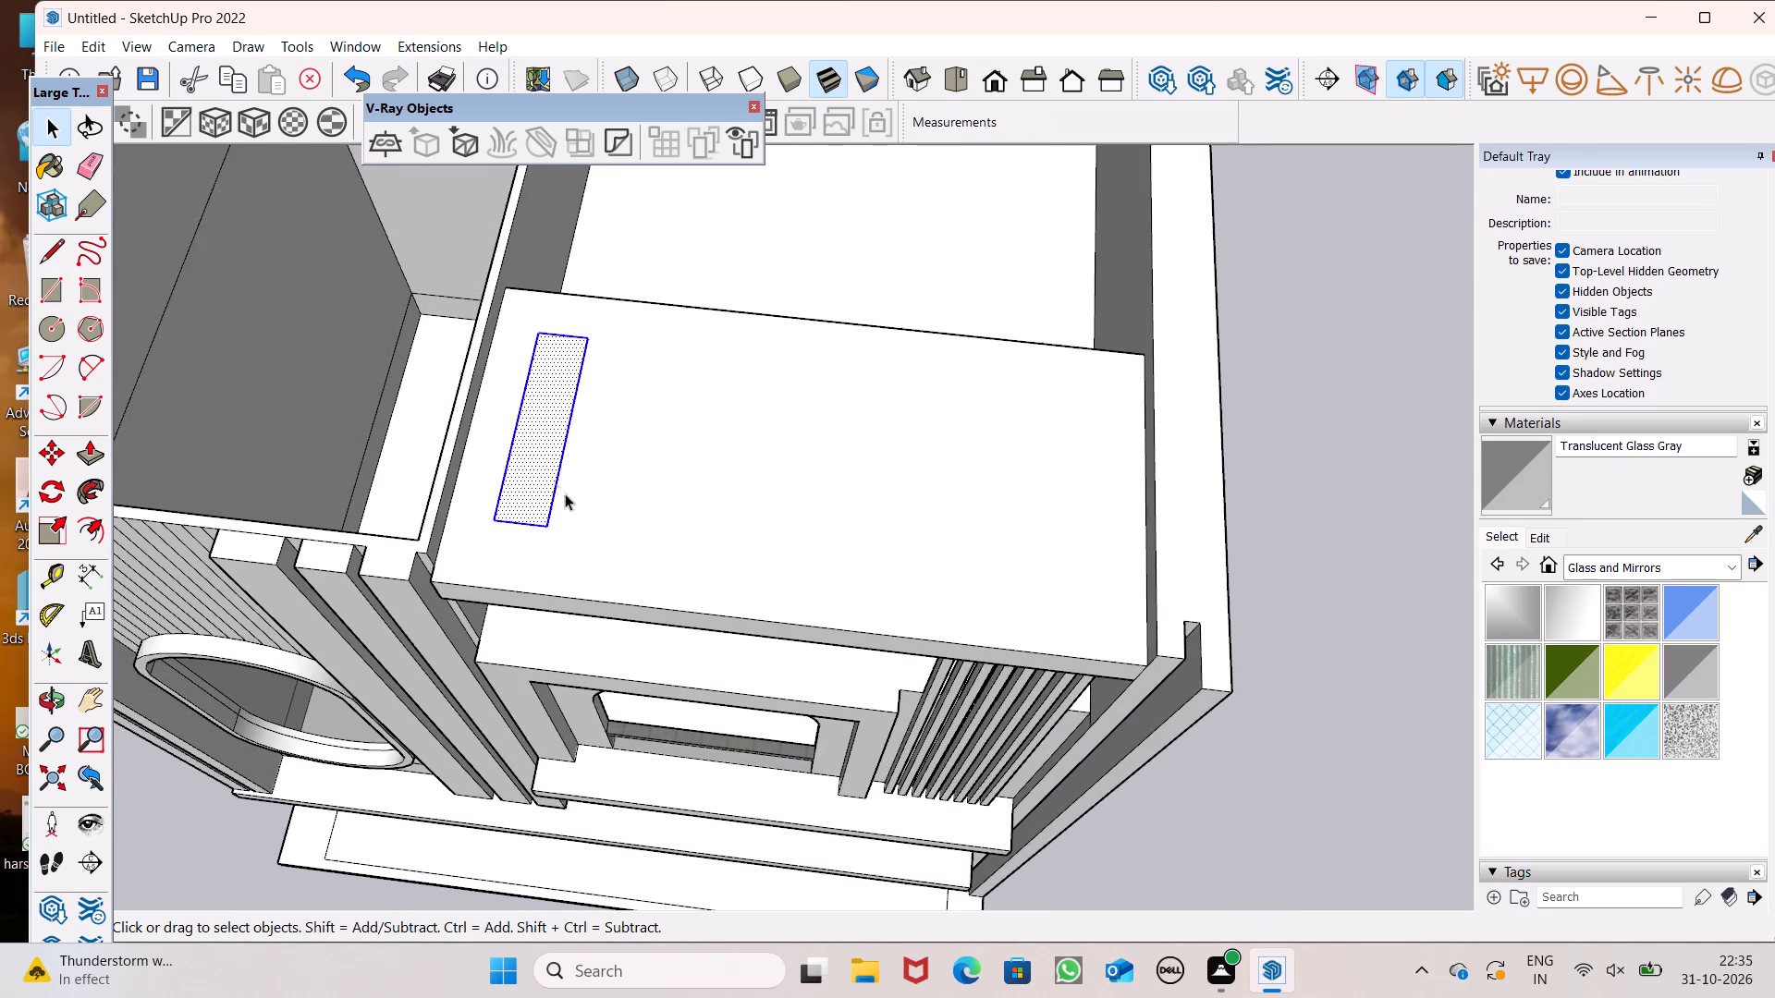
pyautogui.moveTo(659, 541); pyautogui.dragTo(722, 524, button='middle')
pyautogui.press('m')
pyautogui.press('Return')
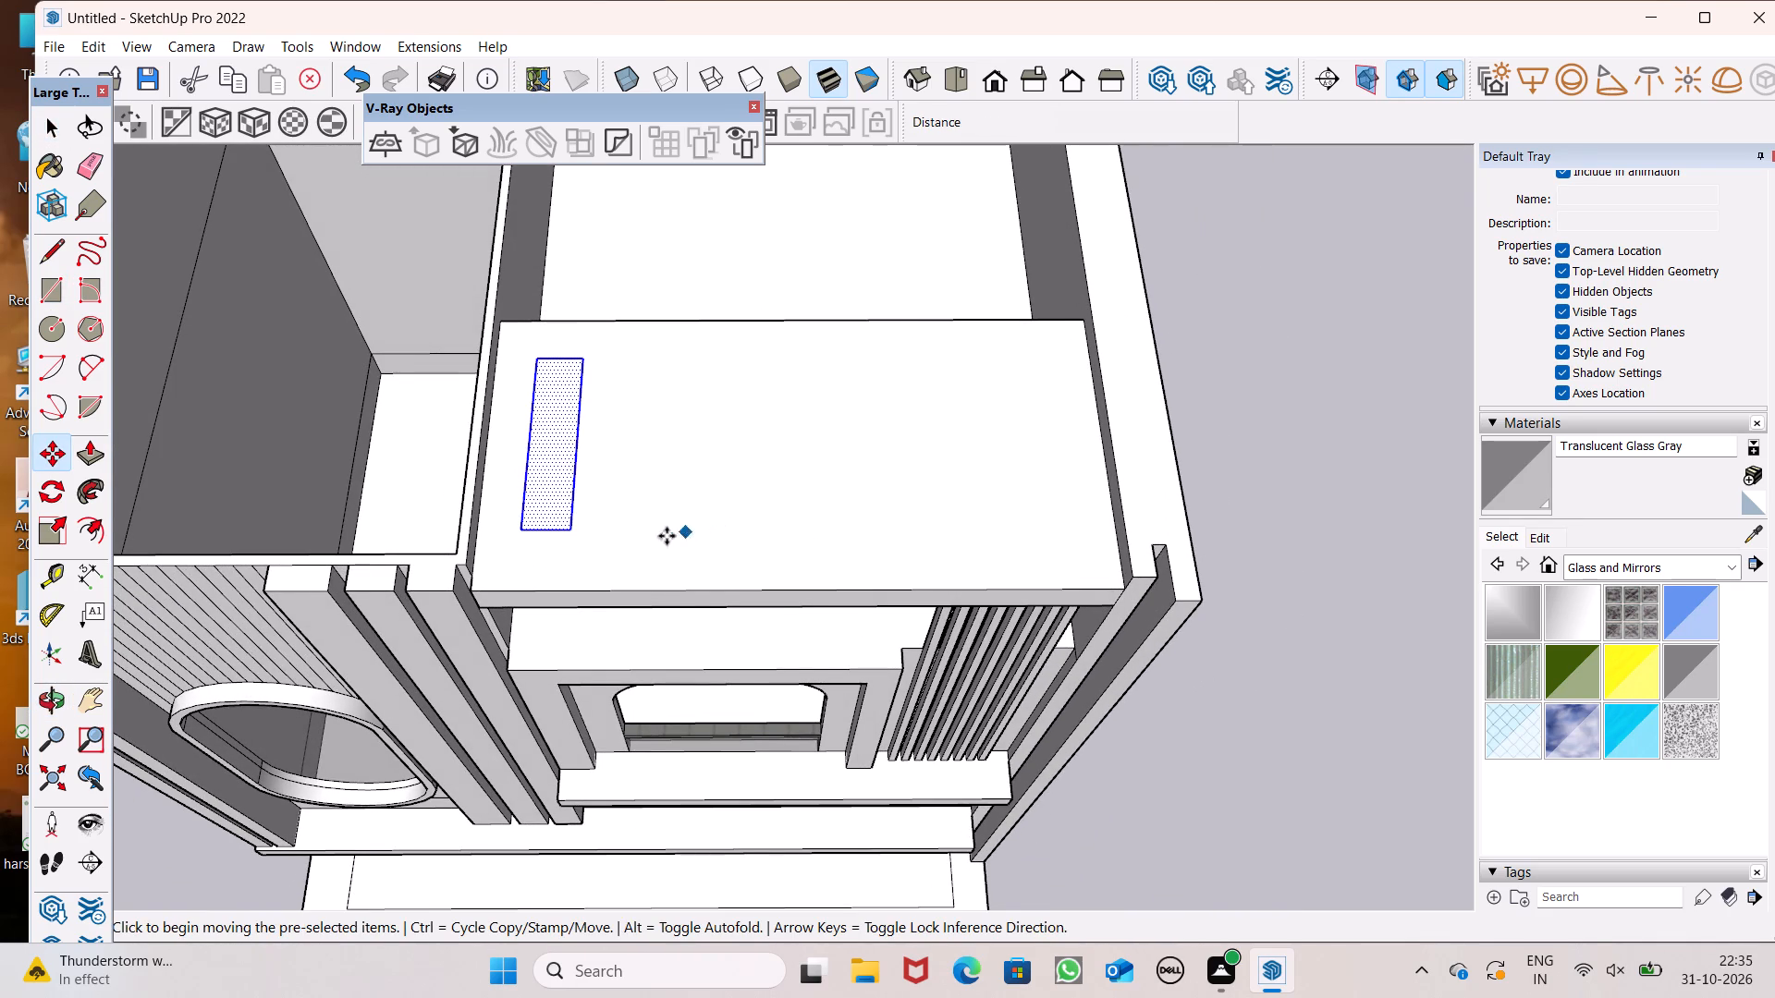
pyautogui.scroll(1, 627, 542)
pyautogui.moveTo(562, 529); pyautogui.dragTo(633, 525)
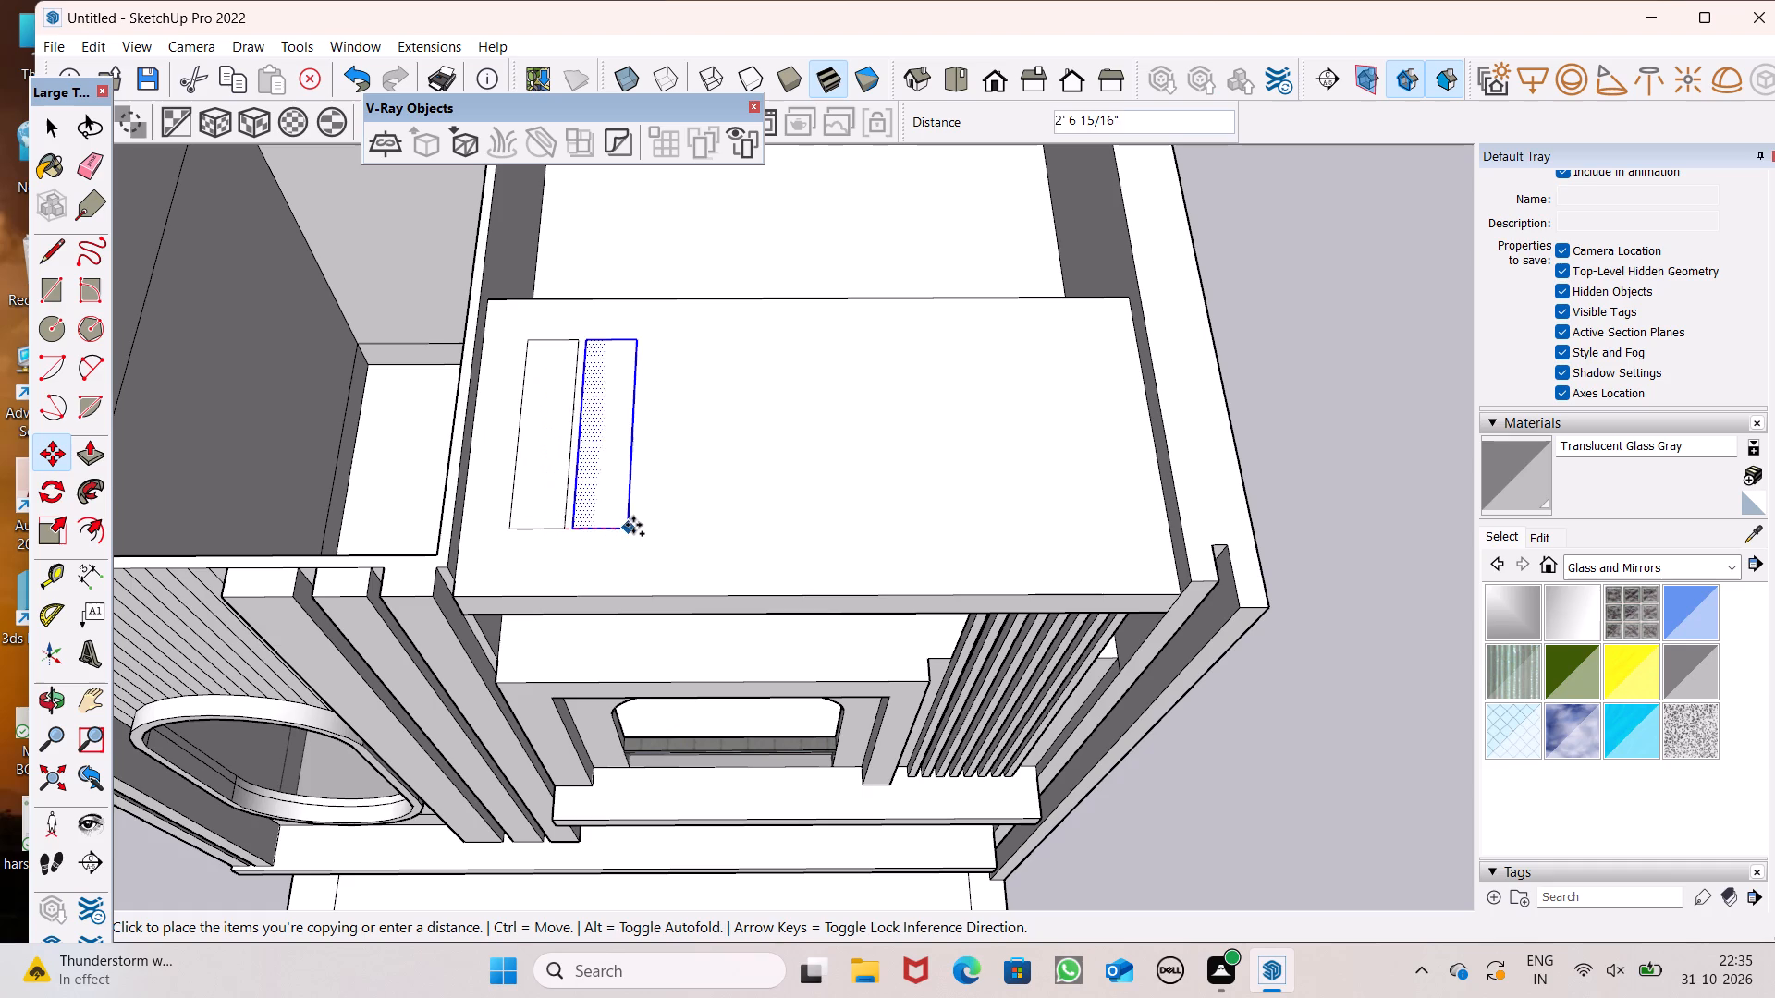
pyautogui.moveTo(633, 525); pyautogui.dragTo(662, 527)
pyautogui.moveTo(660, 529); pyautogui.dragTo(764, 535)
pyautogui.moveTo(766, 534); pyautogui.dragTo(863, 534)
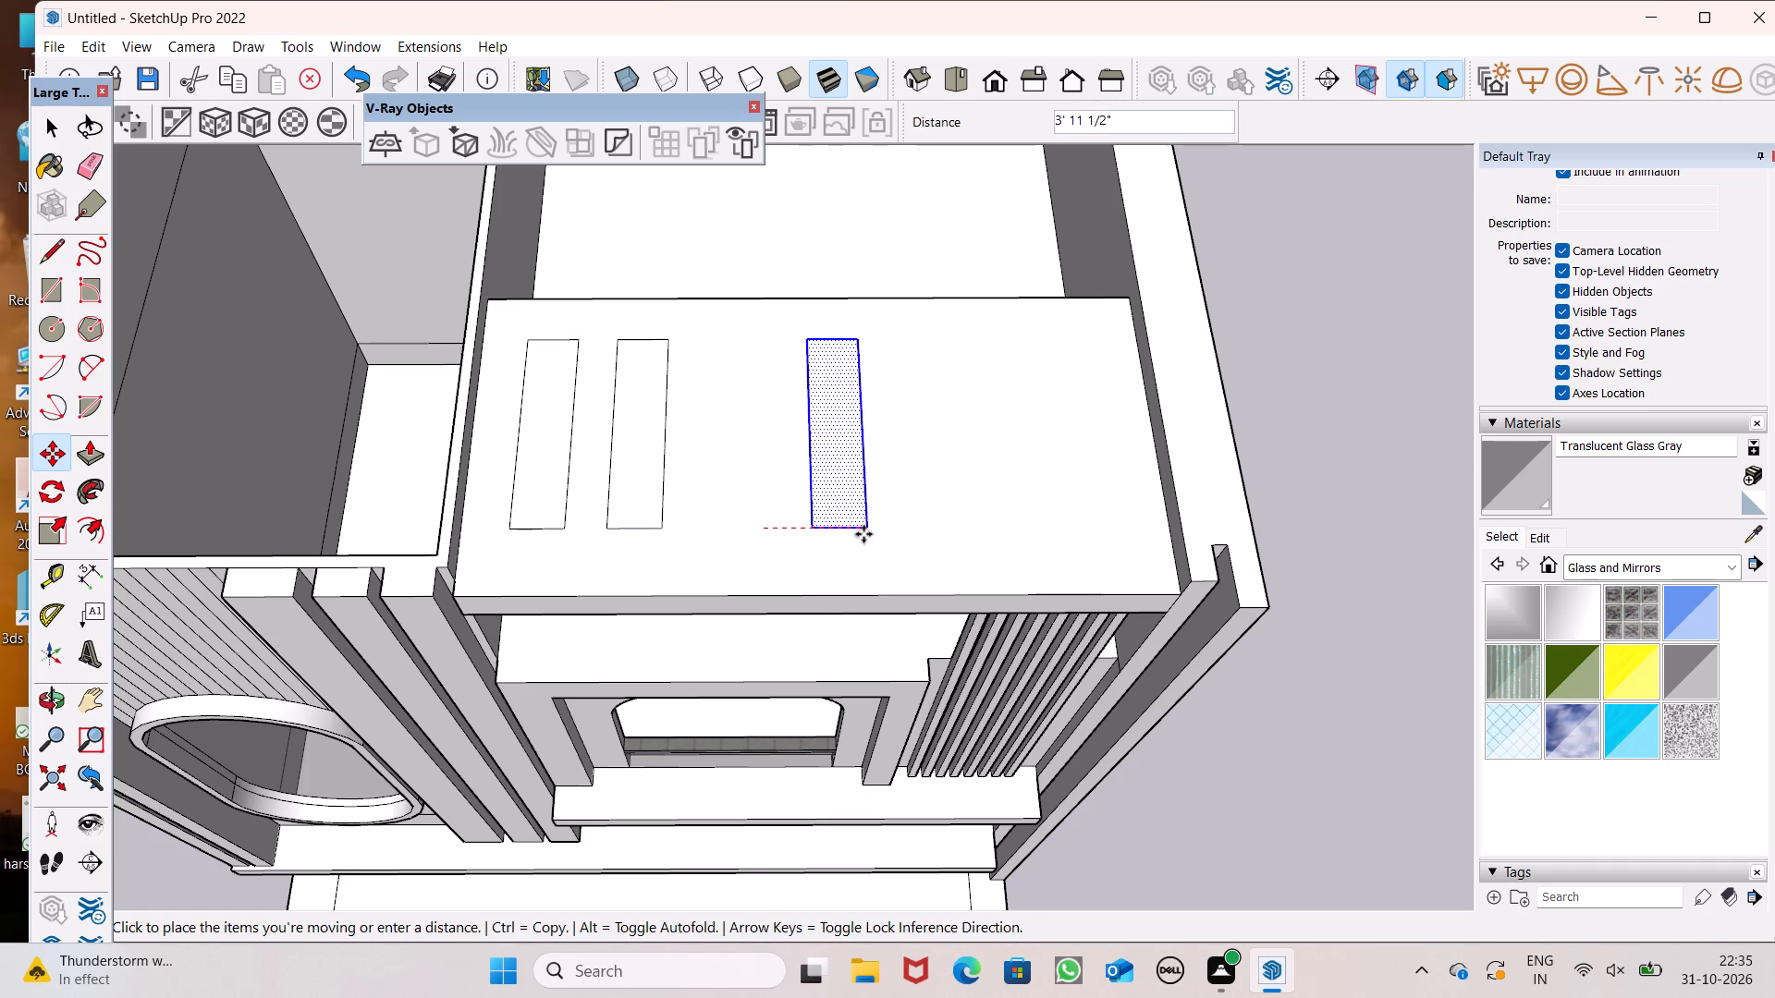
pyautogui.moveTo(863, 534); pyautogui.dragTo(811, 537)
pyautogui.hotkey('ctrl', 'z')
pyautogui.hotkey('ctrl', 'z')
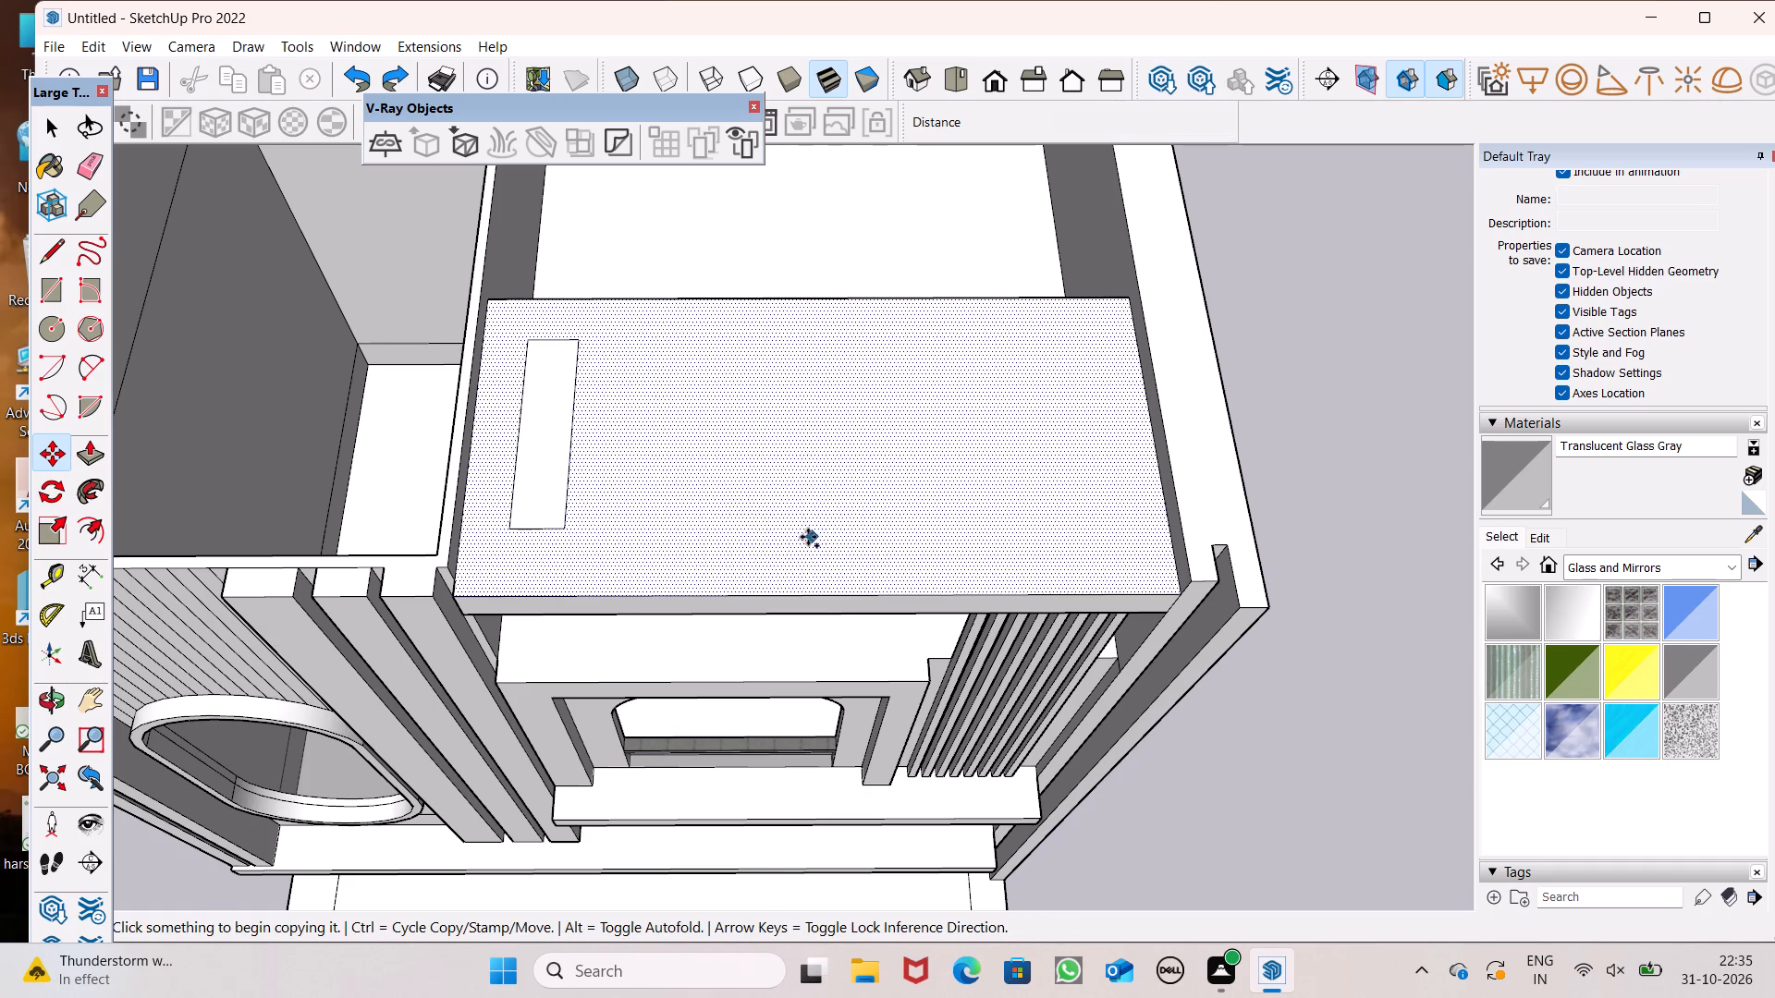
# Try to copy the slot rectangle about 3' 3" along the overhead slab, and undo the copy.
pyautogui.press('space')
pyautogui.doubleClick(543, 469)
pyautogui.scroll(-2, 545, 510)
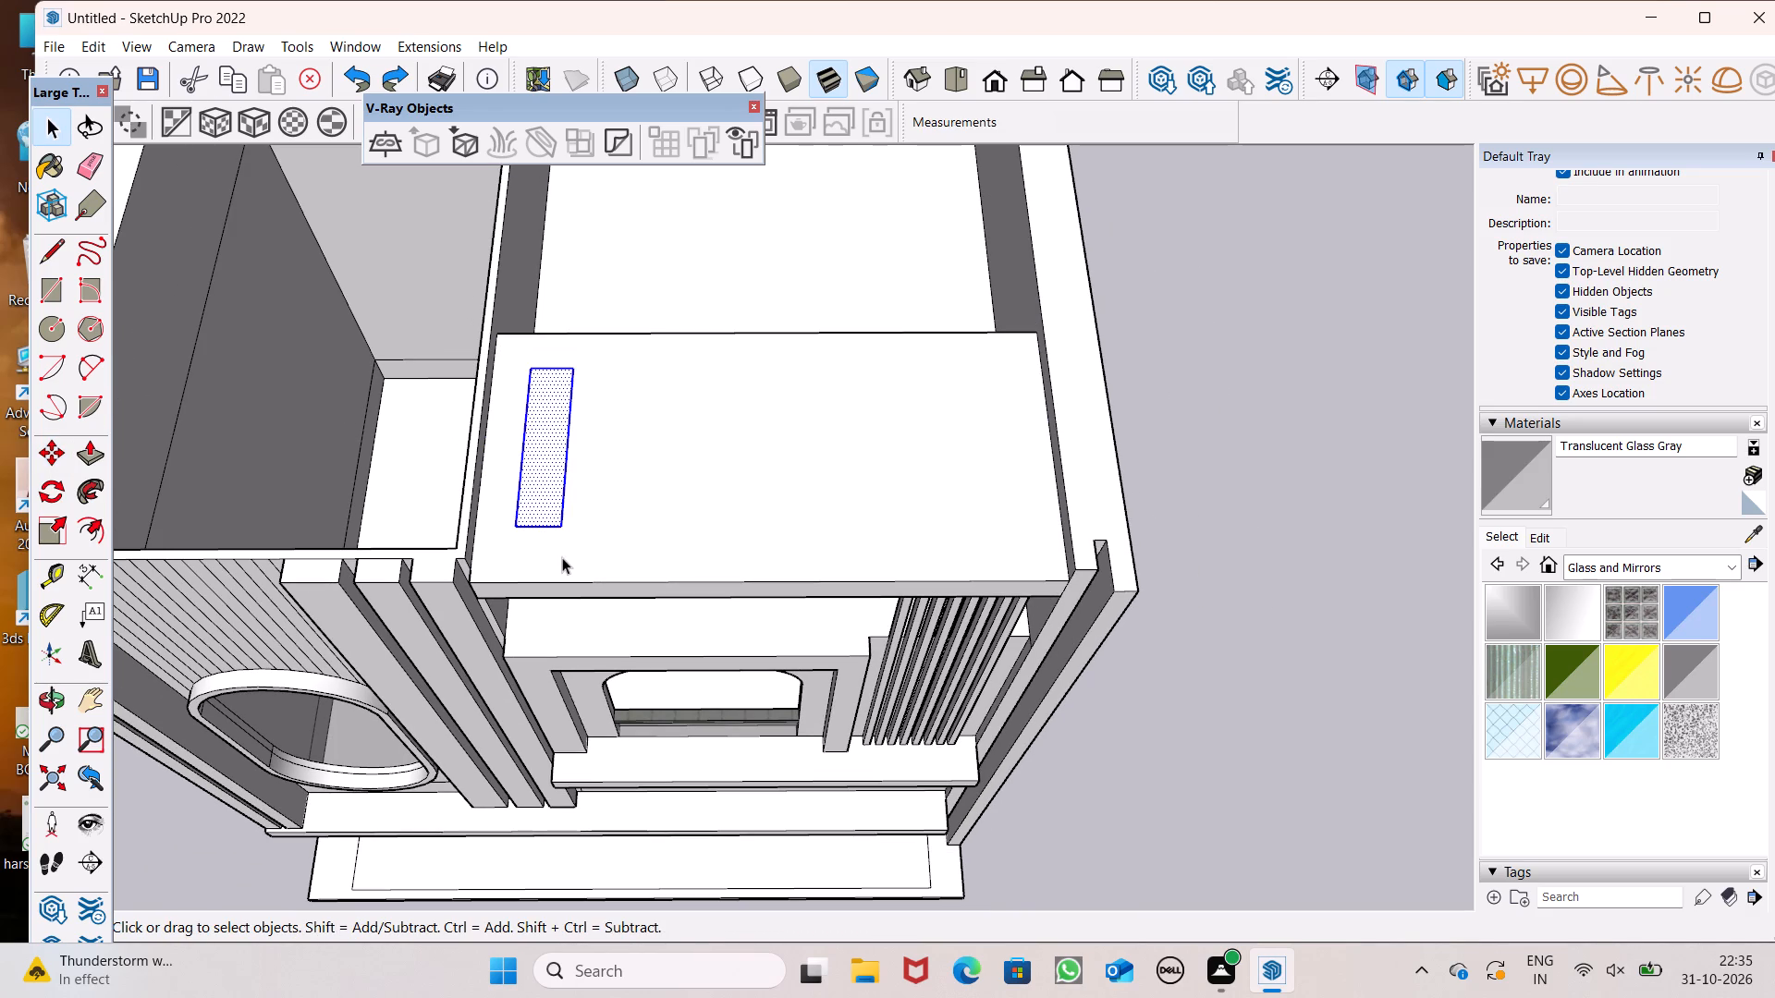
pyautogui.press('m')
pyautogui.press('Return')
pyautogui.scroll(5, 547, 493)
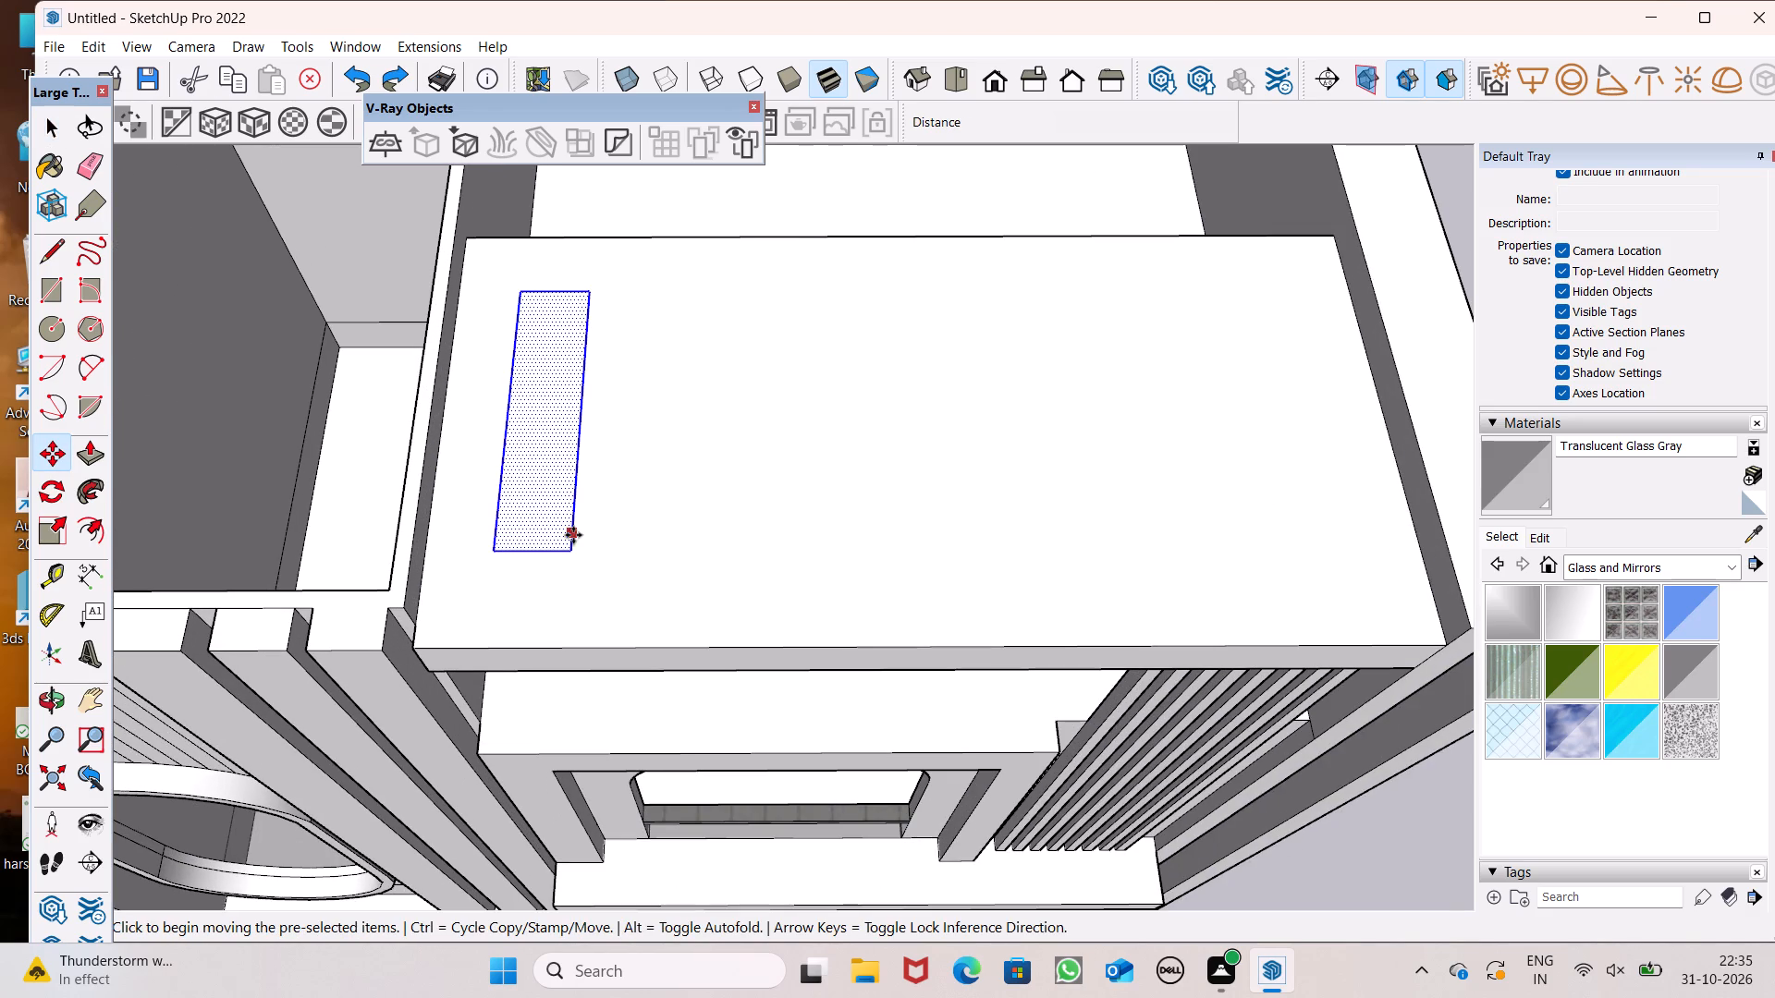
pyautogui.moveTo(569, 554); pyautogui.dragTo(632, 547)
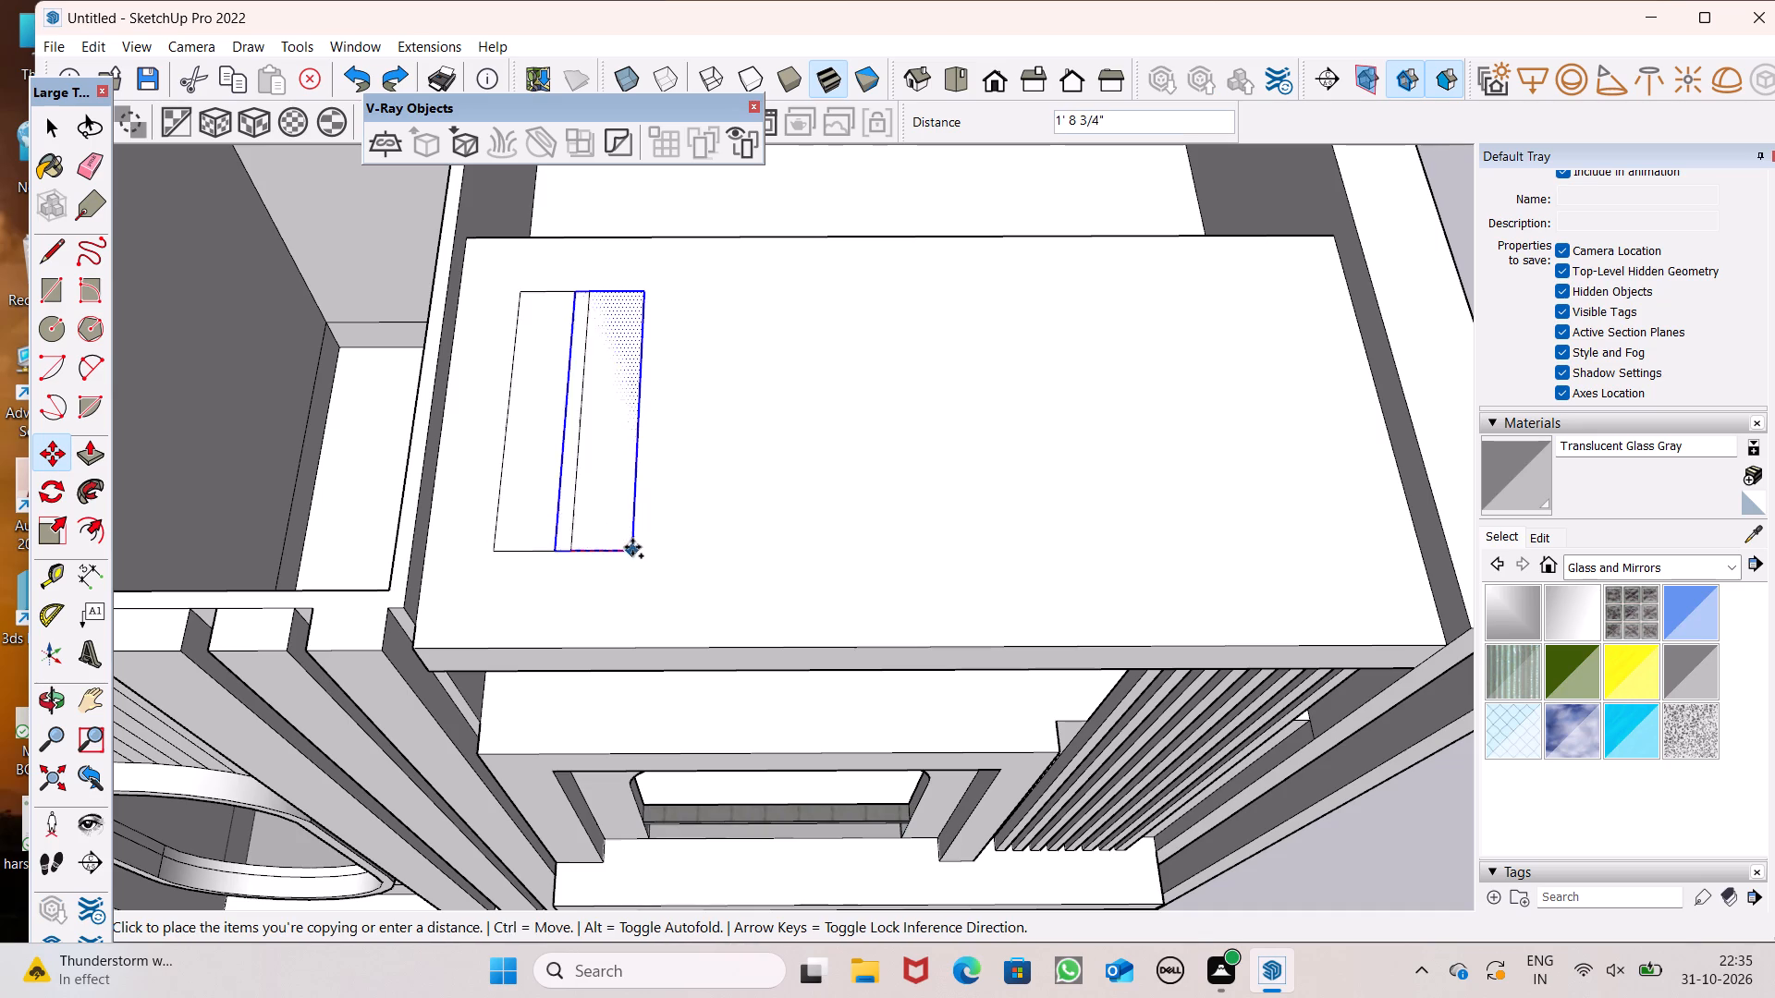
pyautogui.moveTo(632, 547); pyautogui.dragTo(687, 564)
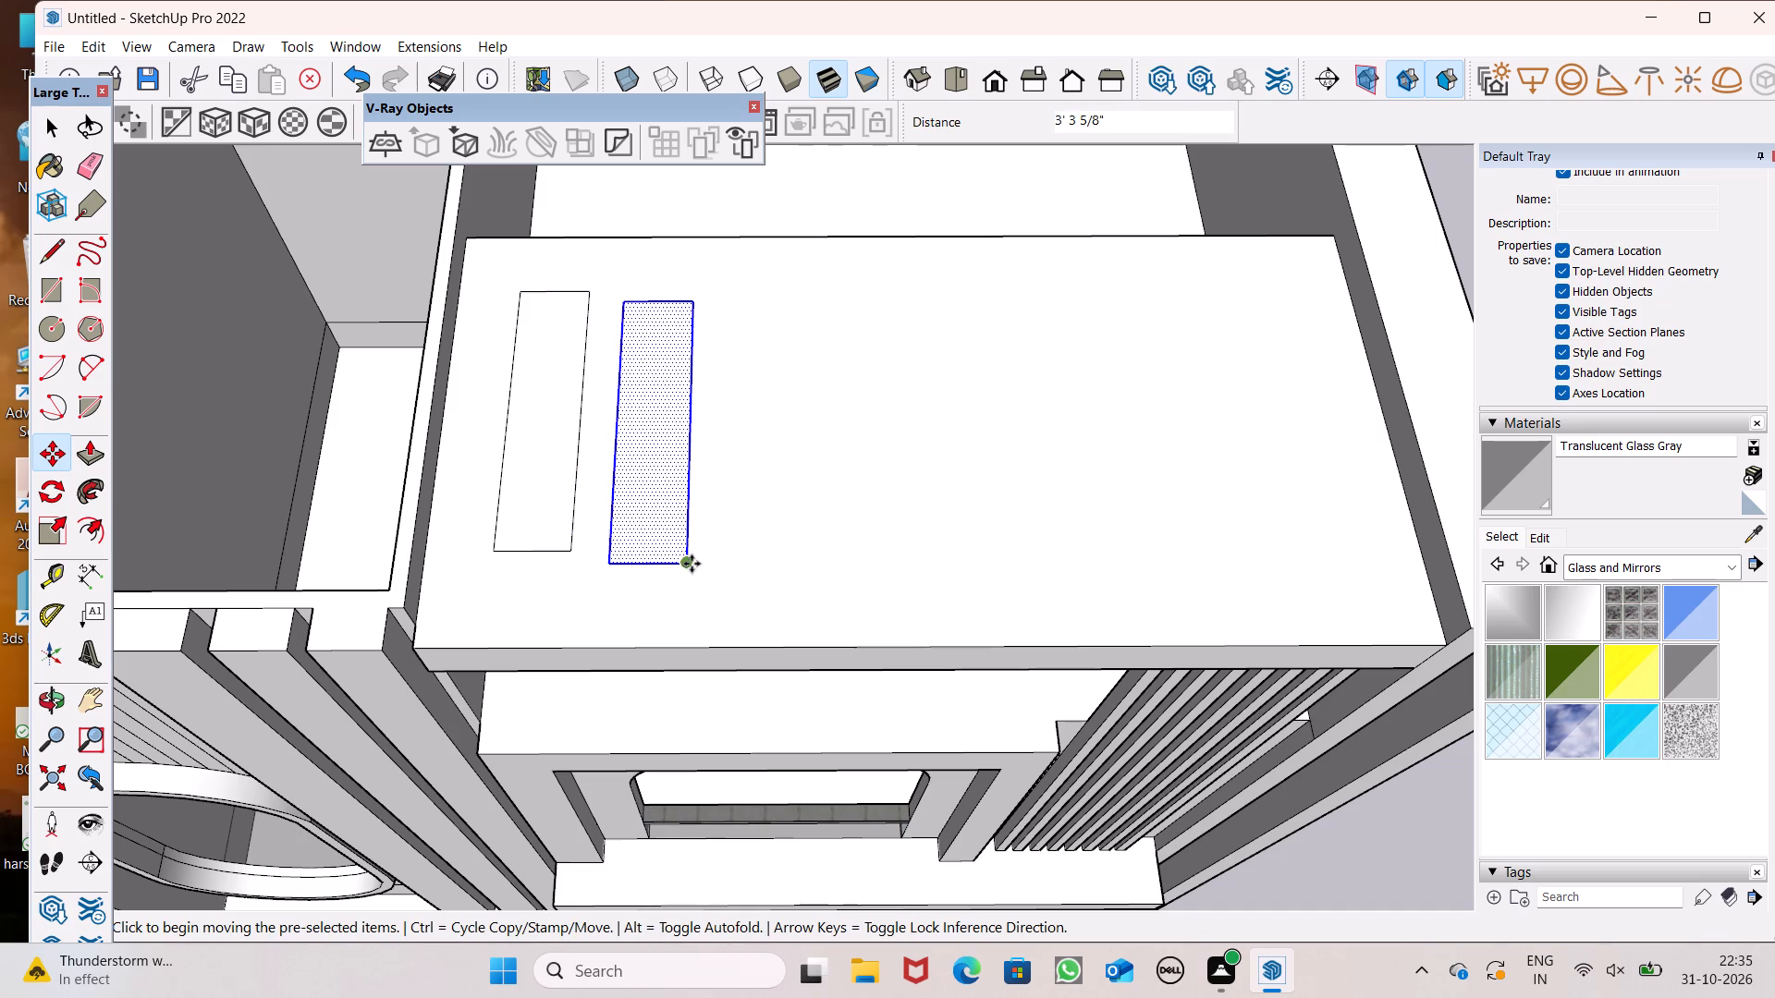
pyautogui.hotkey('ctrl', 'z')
# Copy the slot rectangle about 3' 2 5/8" along the overhead slab and multiply it by 5 for an evenly spaced row.
pyautogui.press('space')
pyautogui.doubleClick(561, 519)
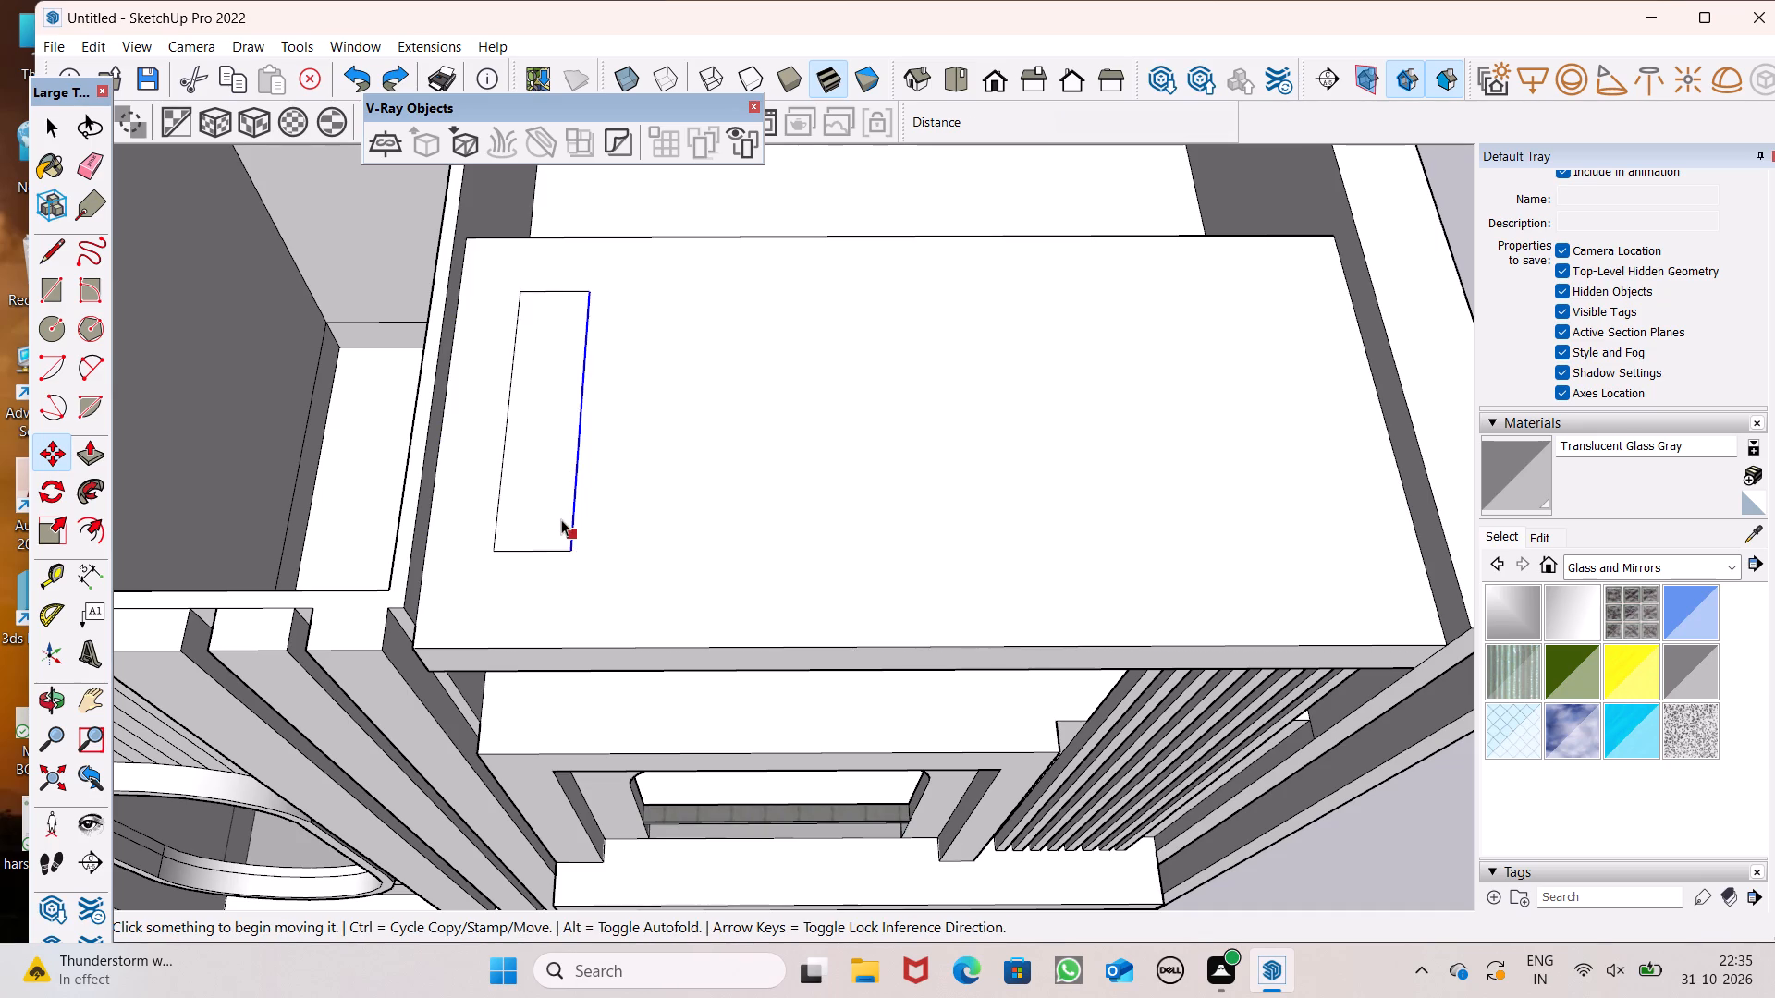
pyautogui.press('m')
pyautogui.press('Return')
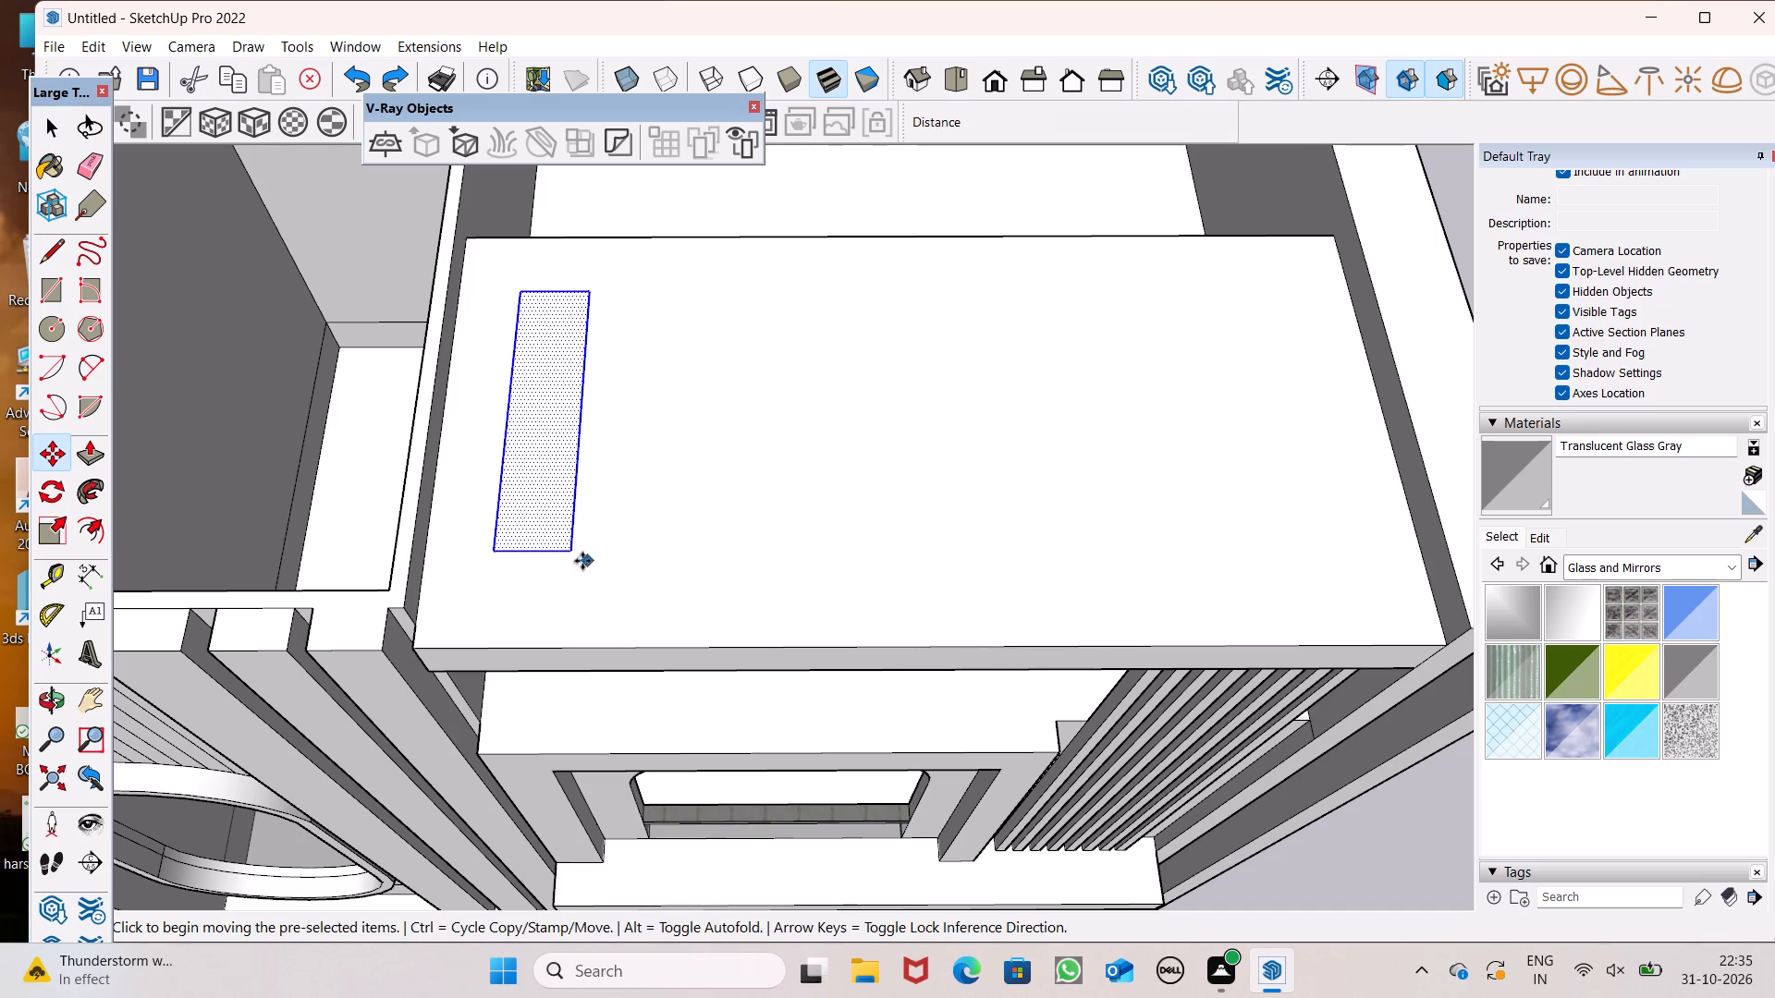
pyautogui.moveTo(571, 554); pyautogui.dragTo(675, 567)
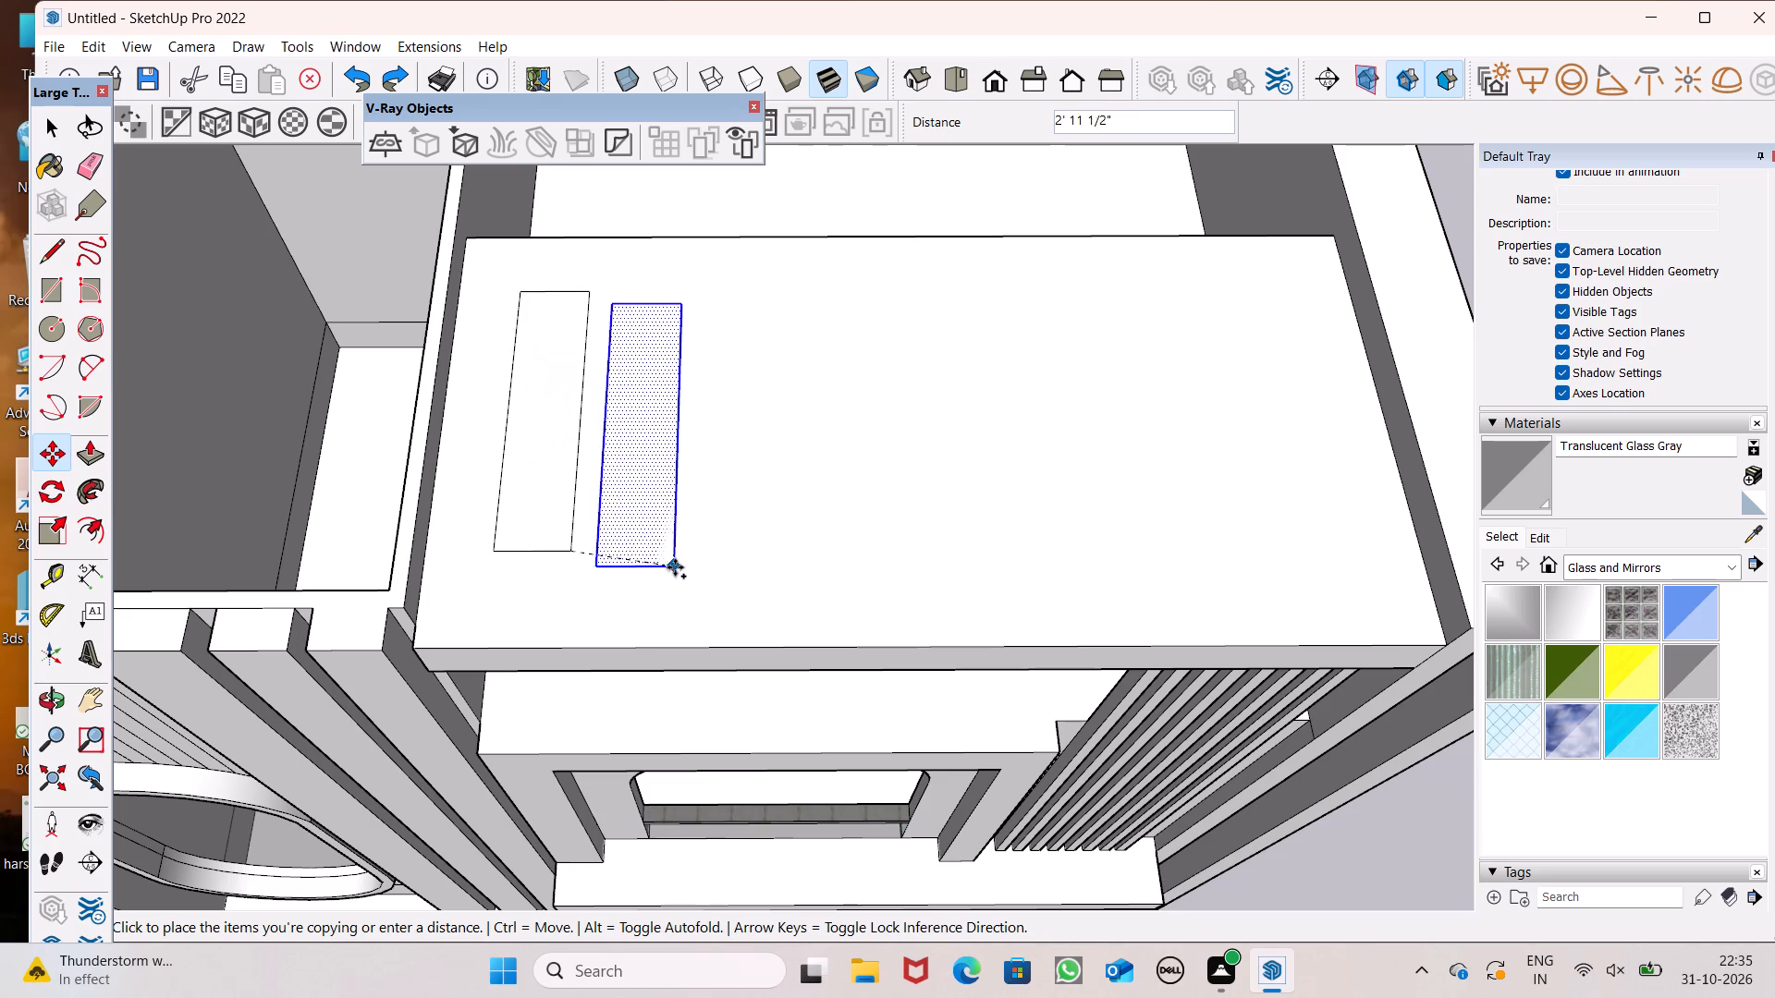
pyautogui.moveTo(675, 567); pyautogui.dragTo(685, 557)
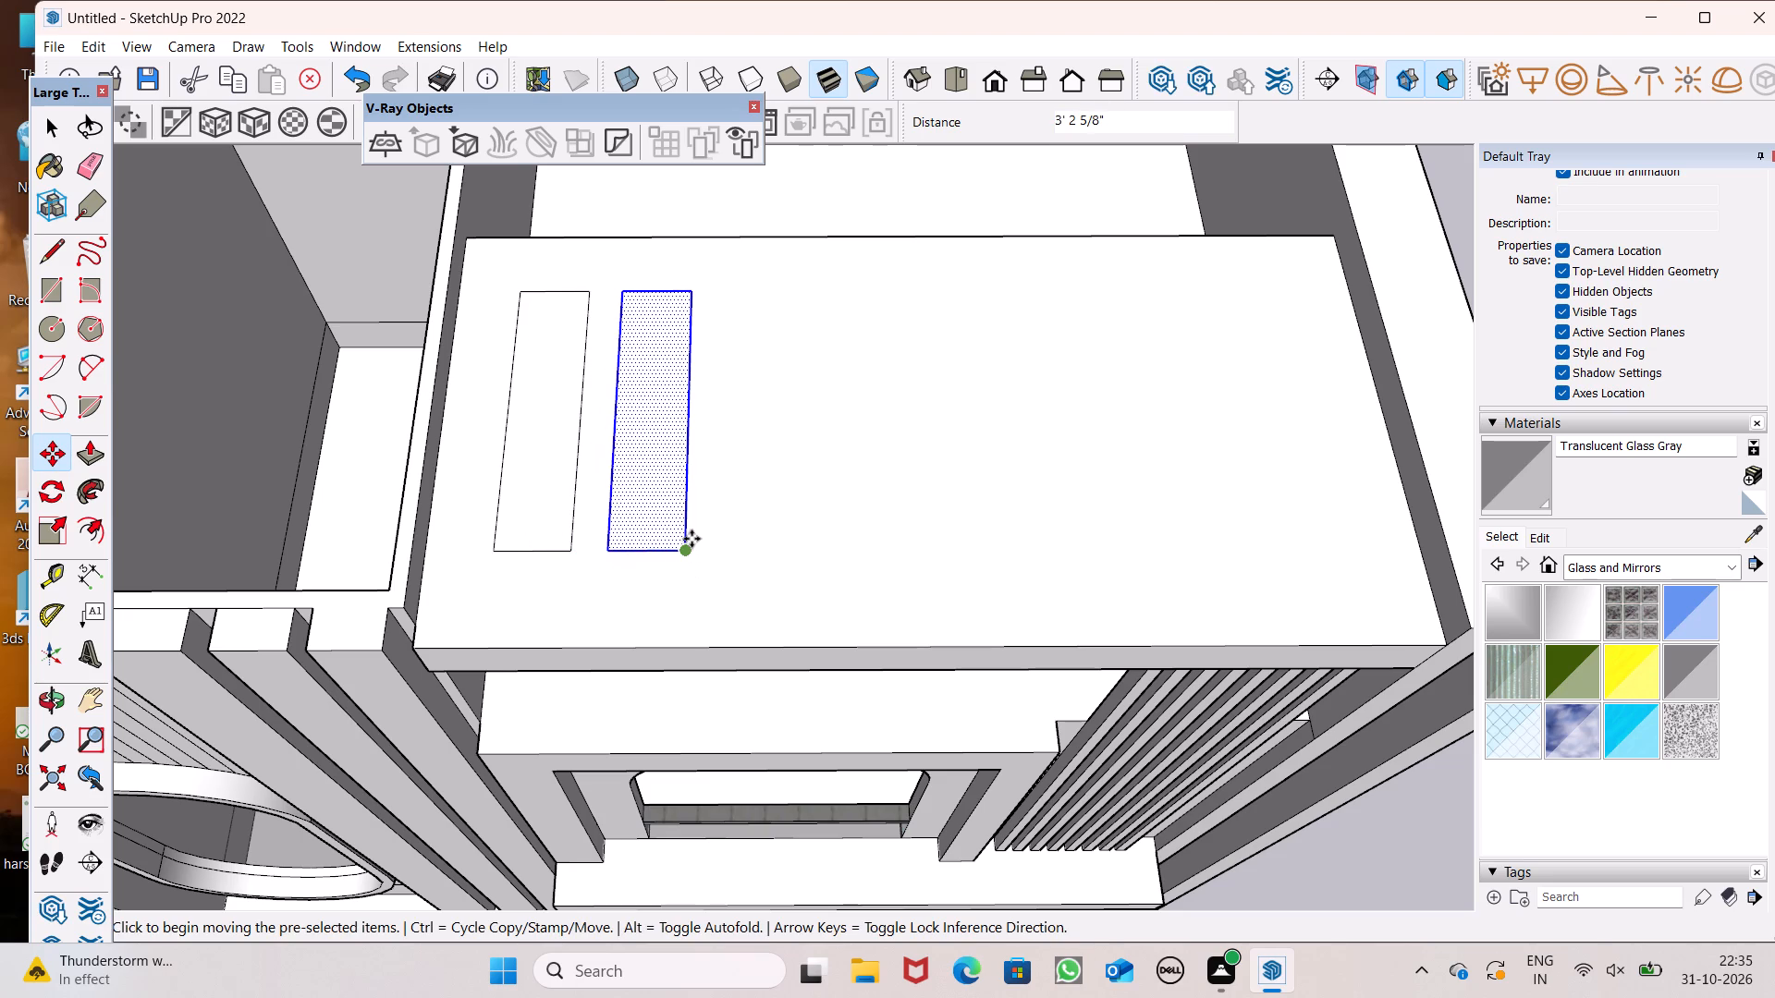
pyautogui.write('*5')
pyautogui.press('Return')
pyautogui.scroll(-4, 786, 542)
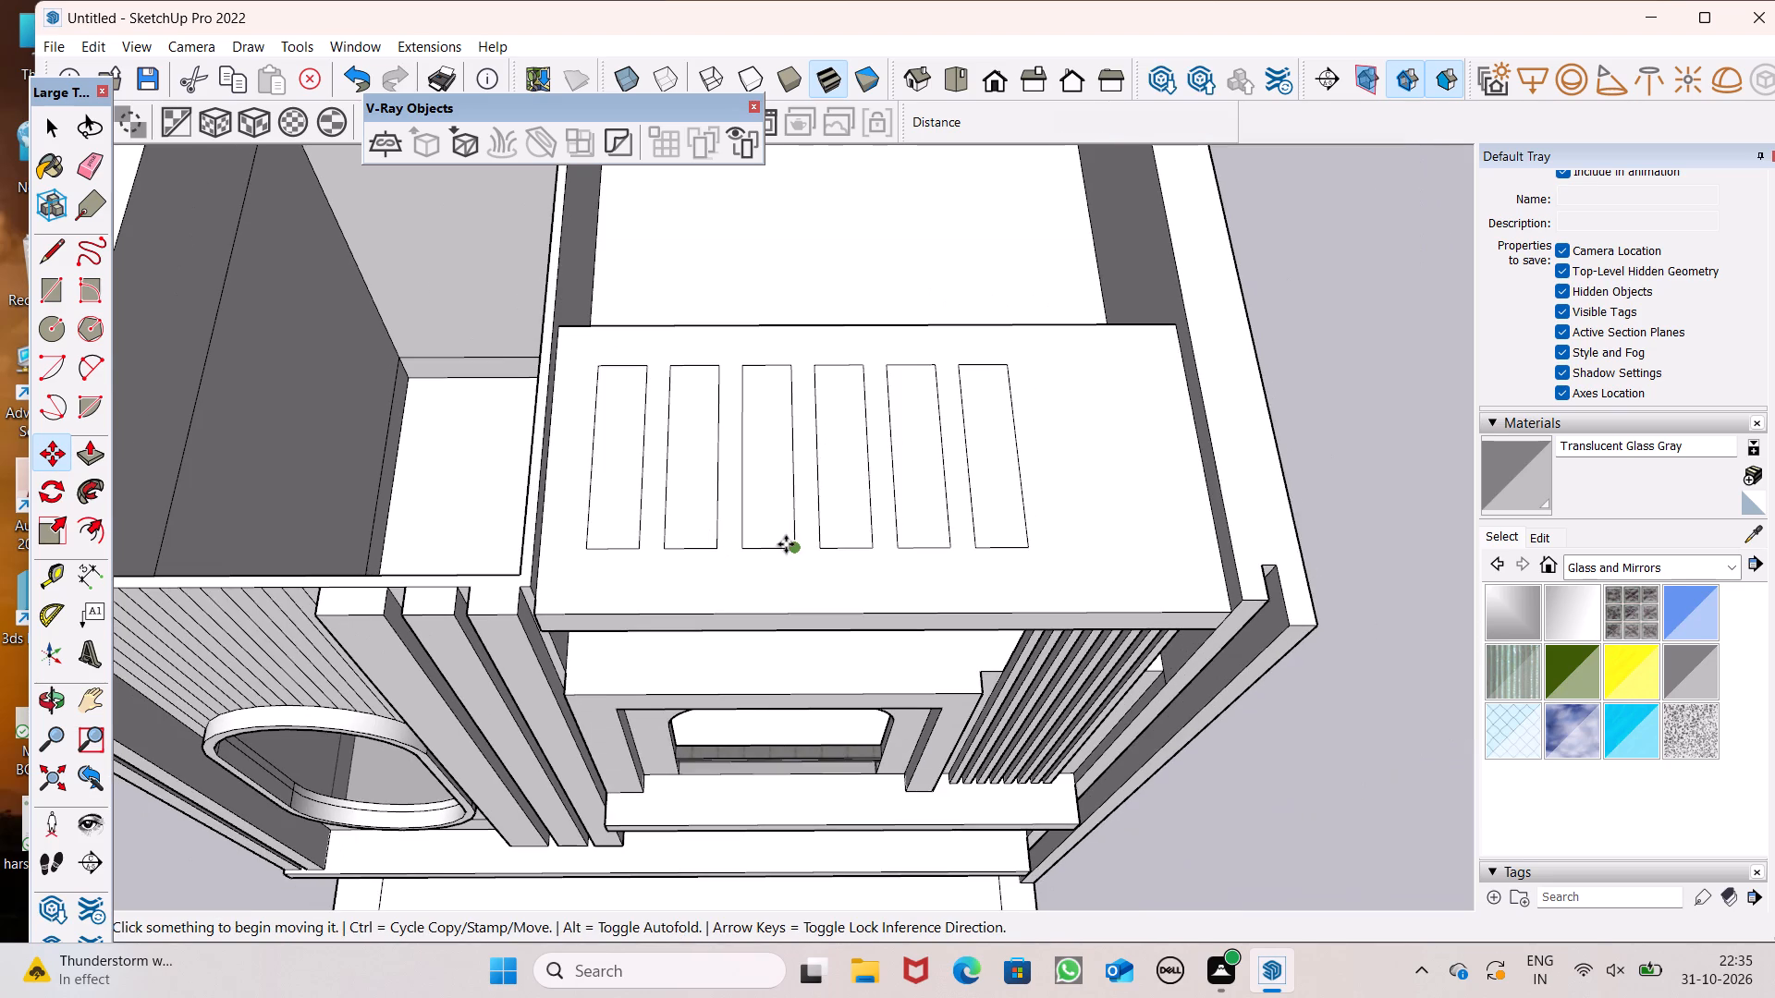
# Copy the last slot rectangle about 3' 2 7/8" further along the overhead slab to add a seventh one.
pyautogui.moveTo(873, 588); pyautogui.dragTo(843, 538, button='middle')
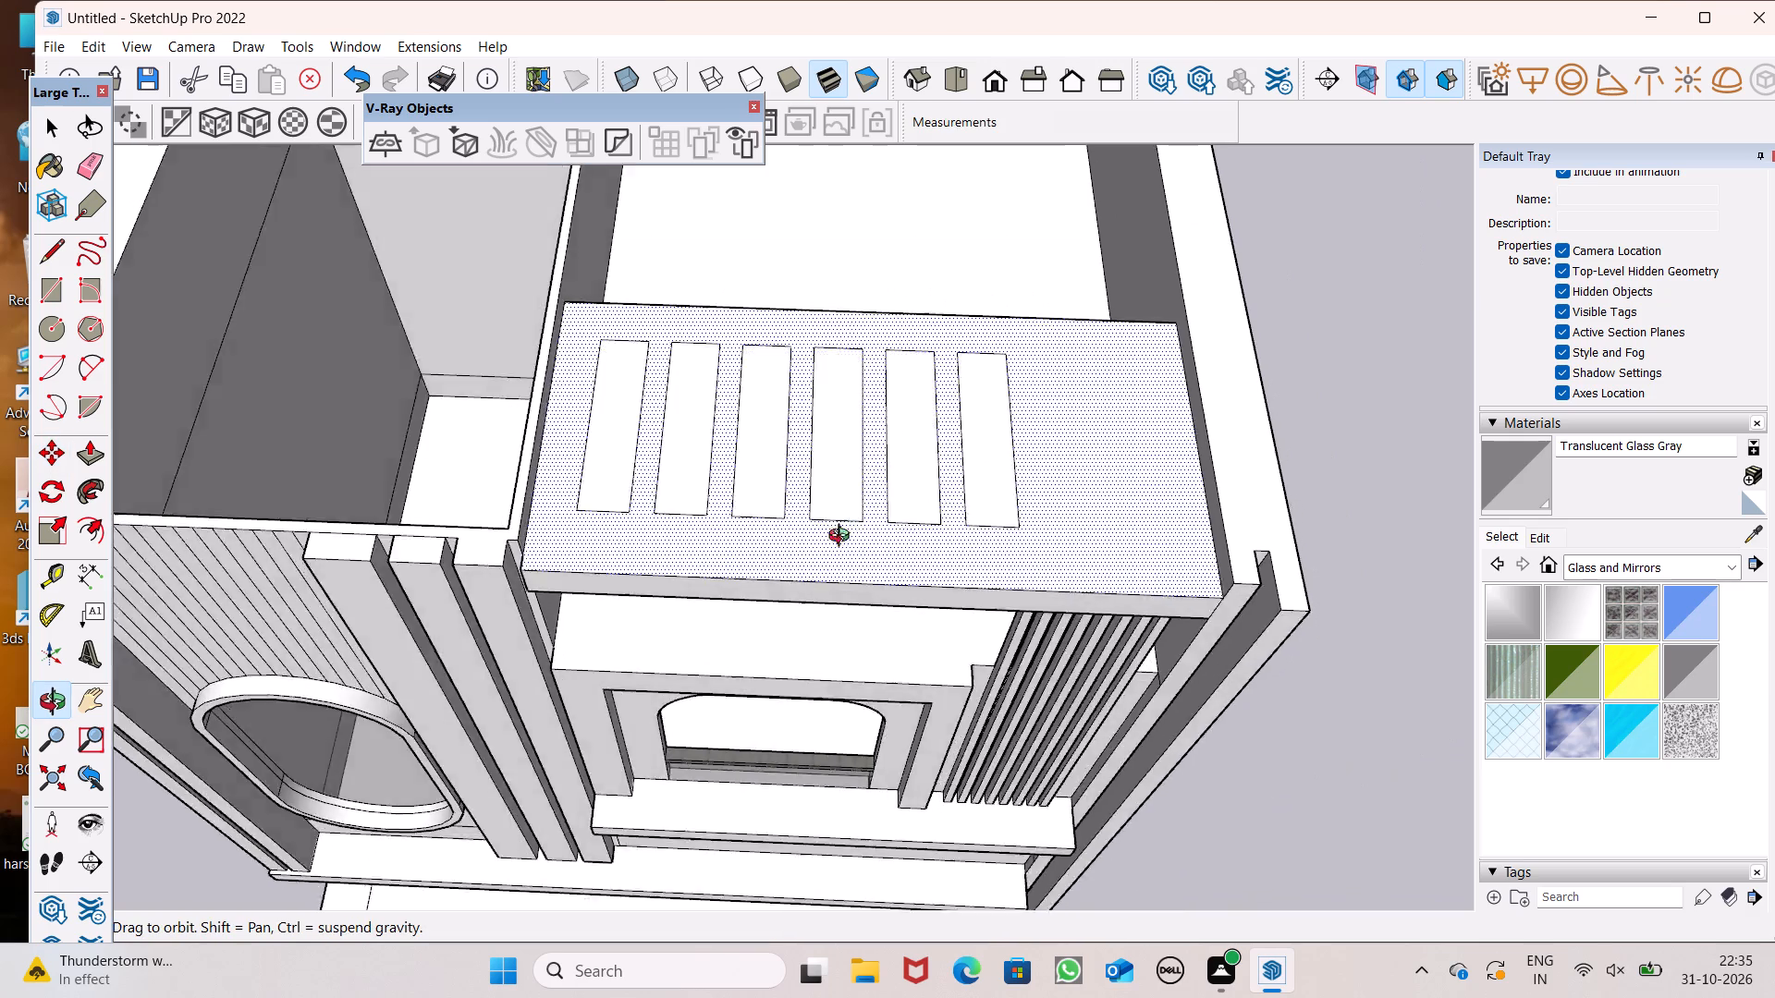
pyautogui.moveTo(843, 538); pyautogui.dragTo(872, 716, button='middle')
pyautogui.scroll(-3, 534, 524)
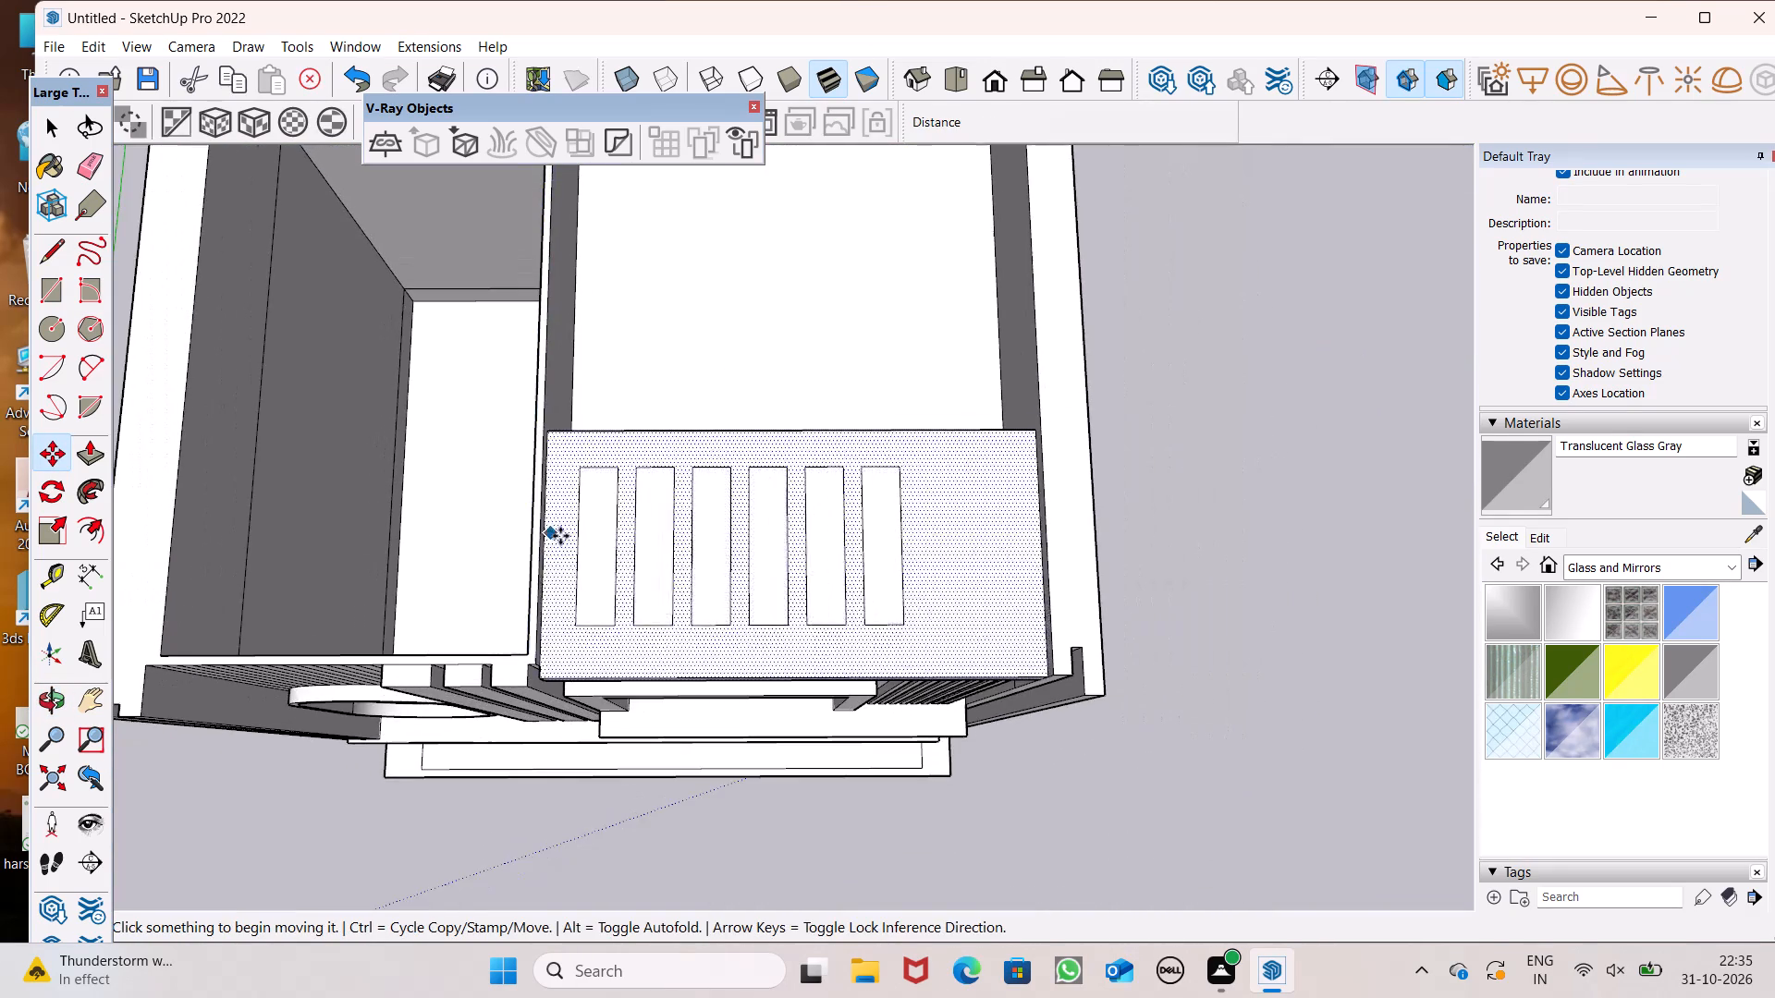
pyautogui.press('space')
pyautogui.scroll(5, 936, 567)
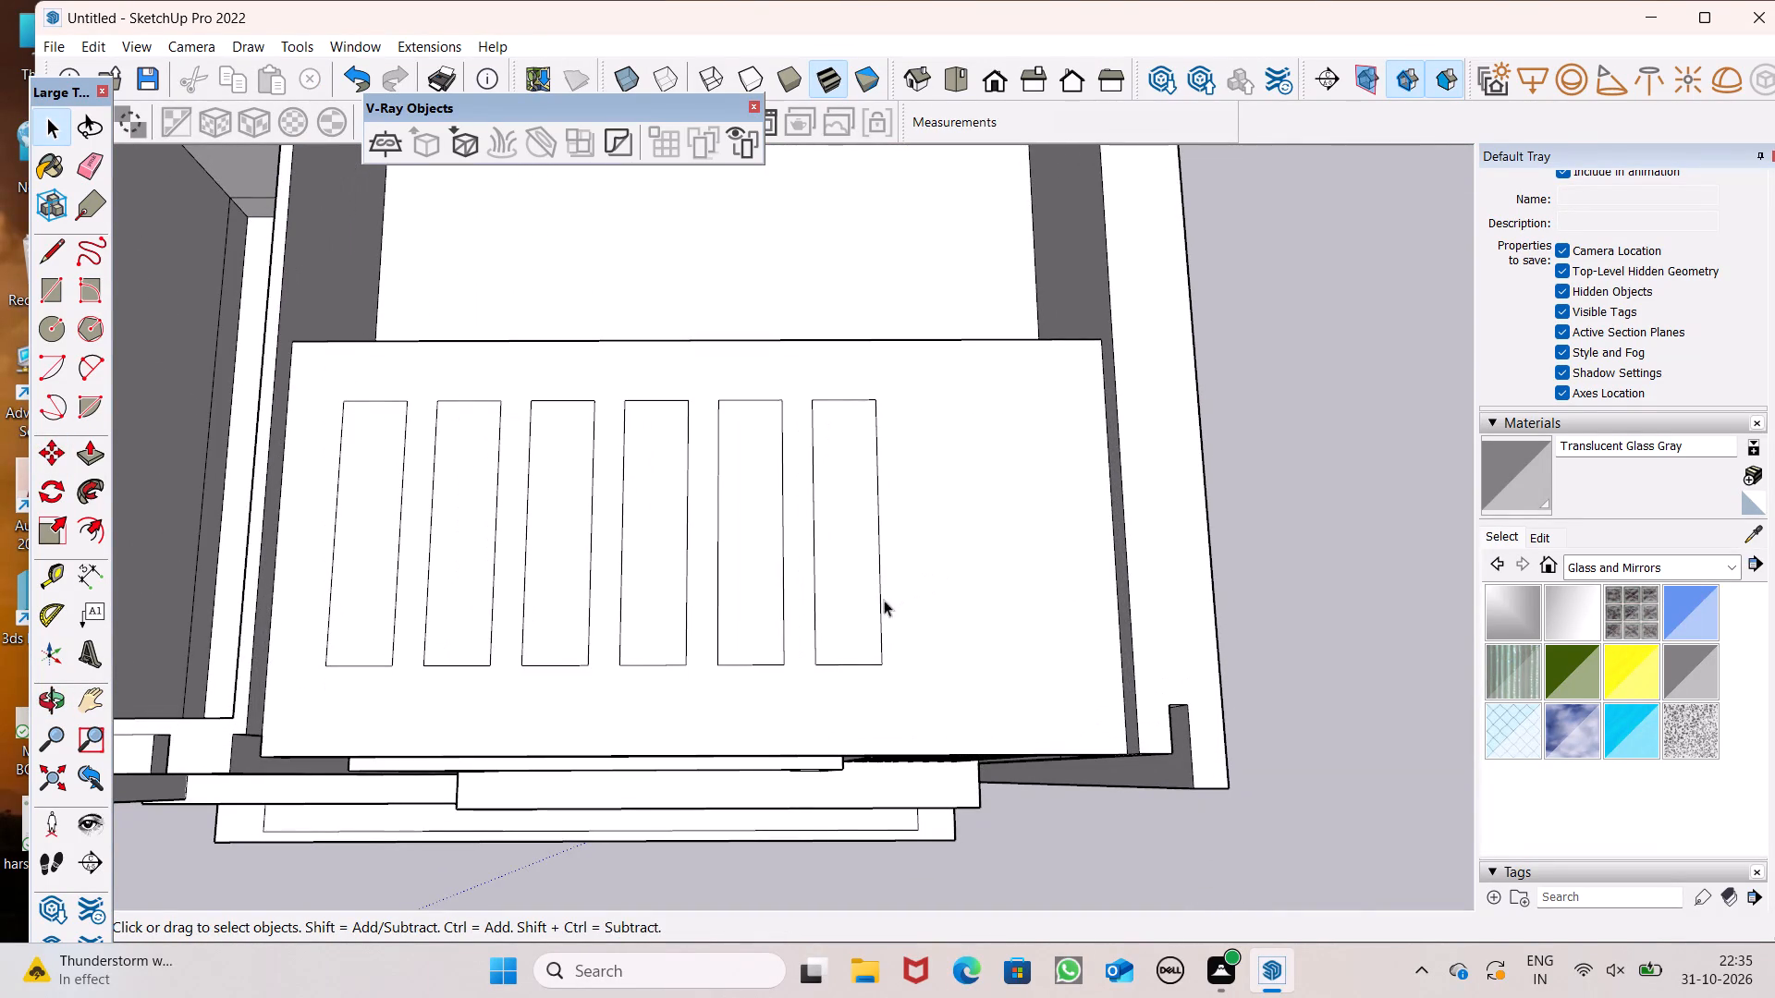
pyautogui.doubleClick(829, 617)
pyautogui.scroll(-5, 814, 619)
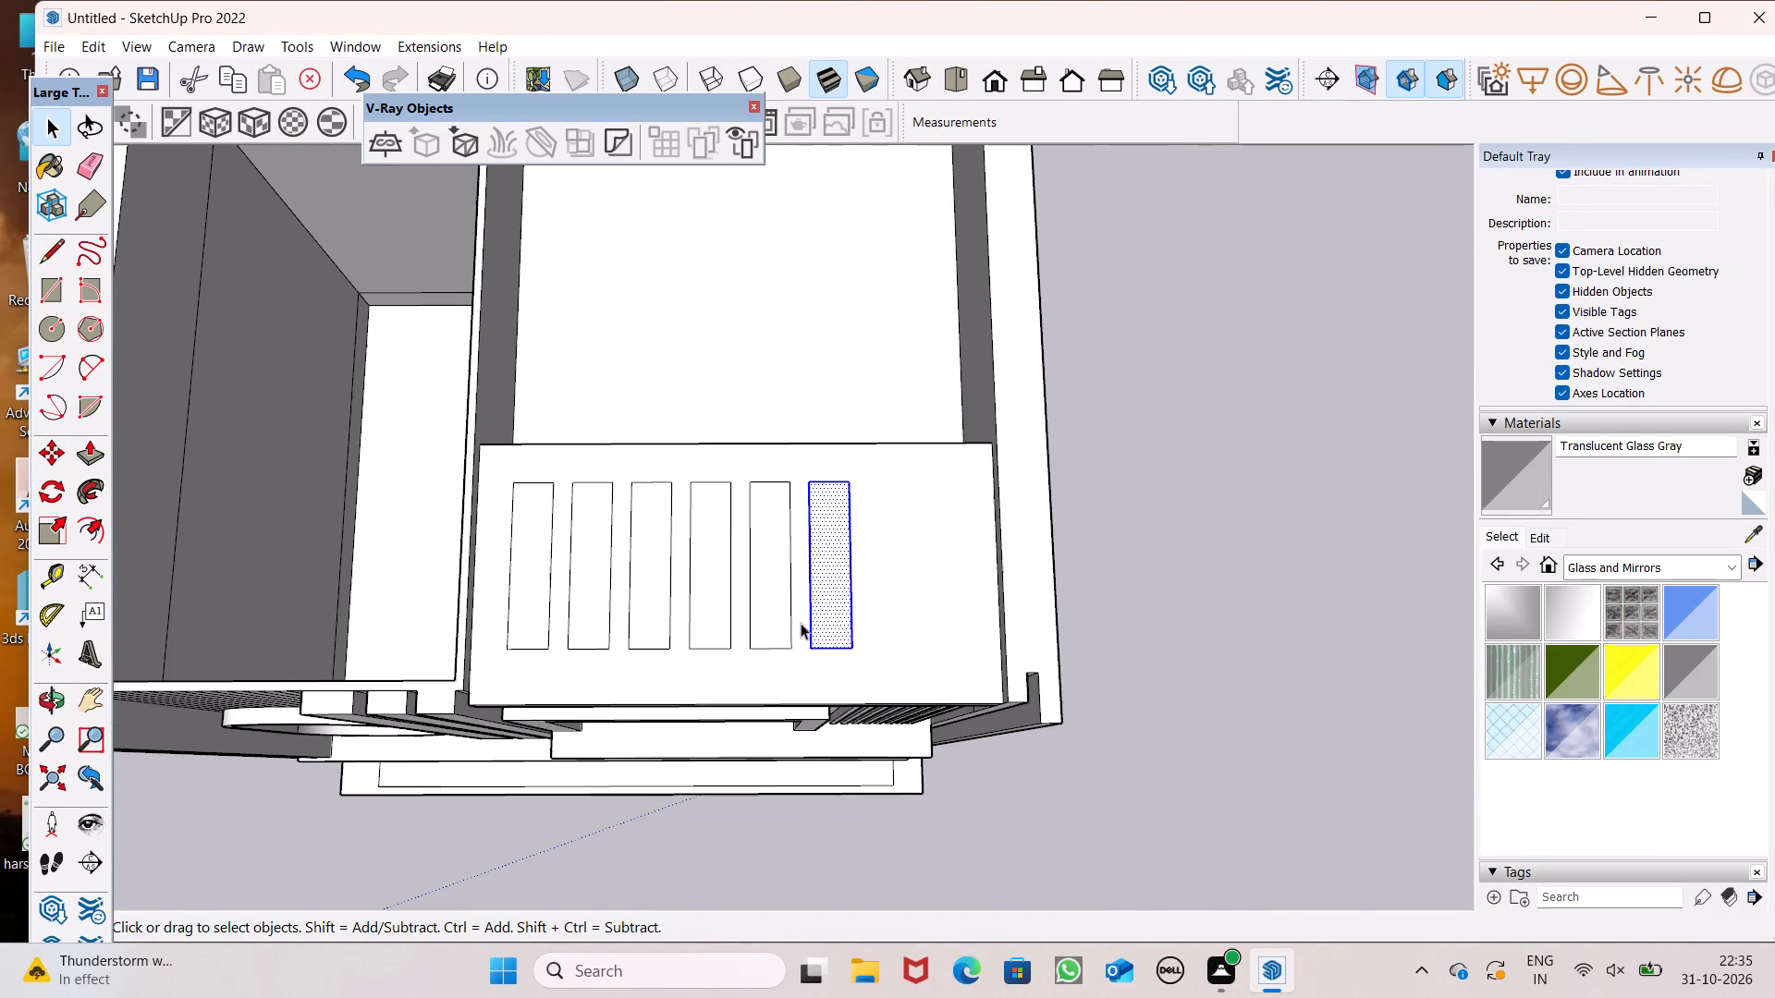
pyautogui.press('m')
pyautogui.press('Return')
pyautogui.scroll(5, 909, 595)
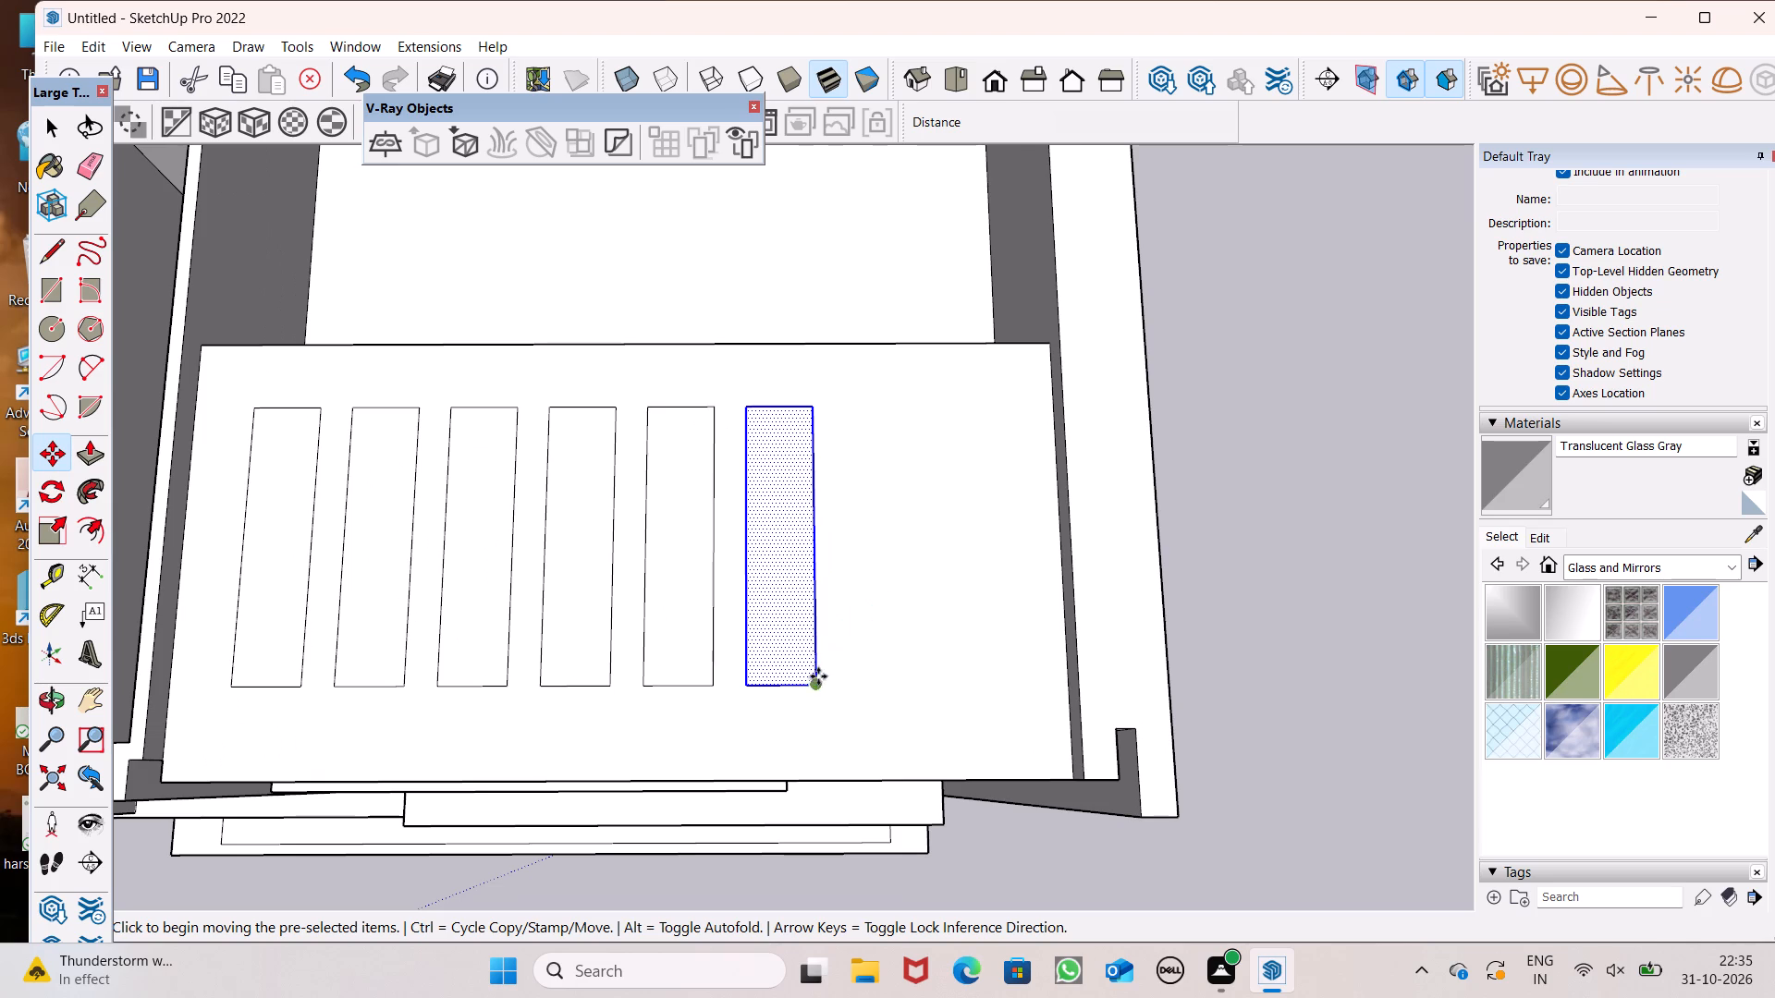
pyautogui.moveTo(814, 689); pyautogui.dragTo(916, 690)
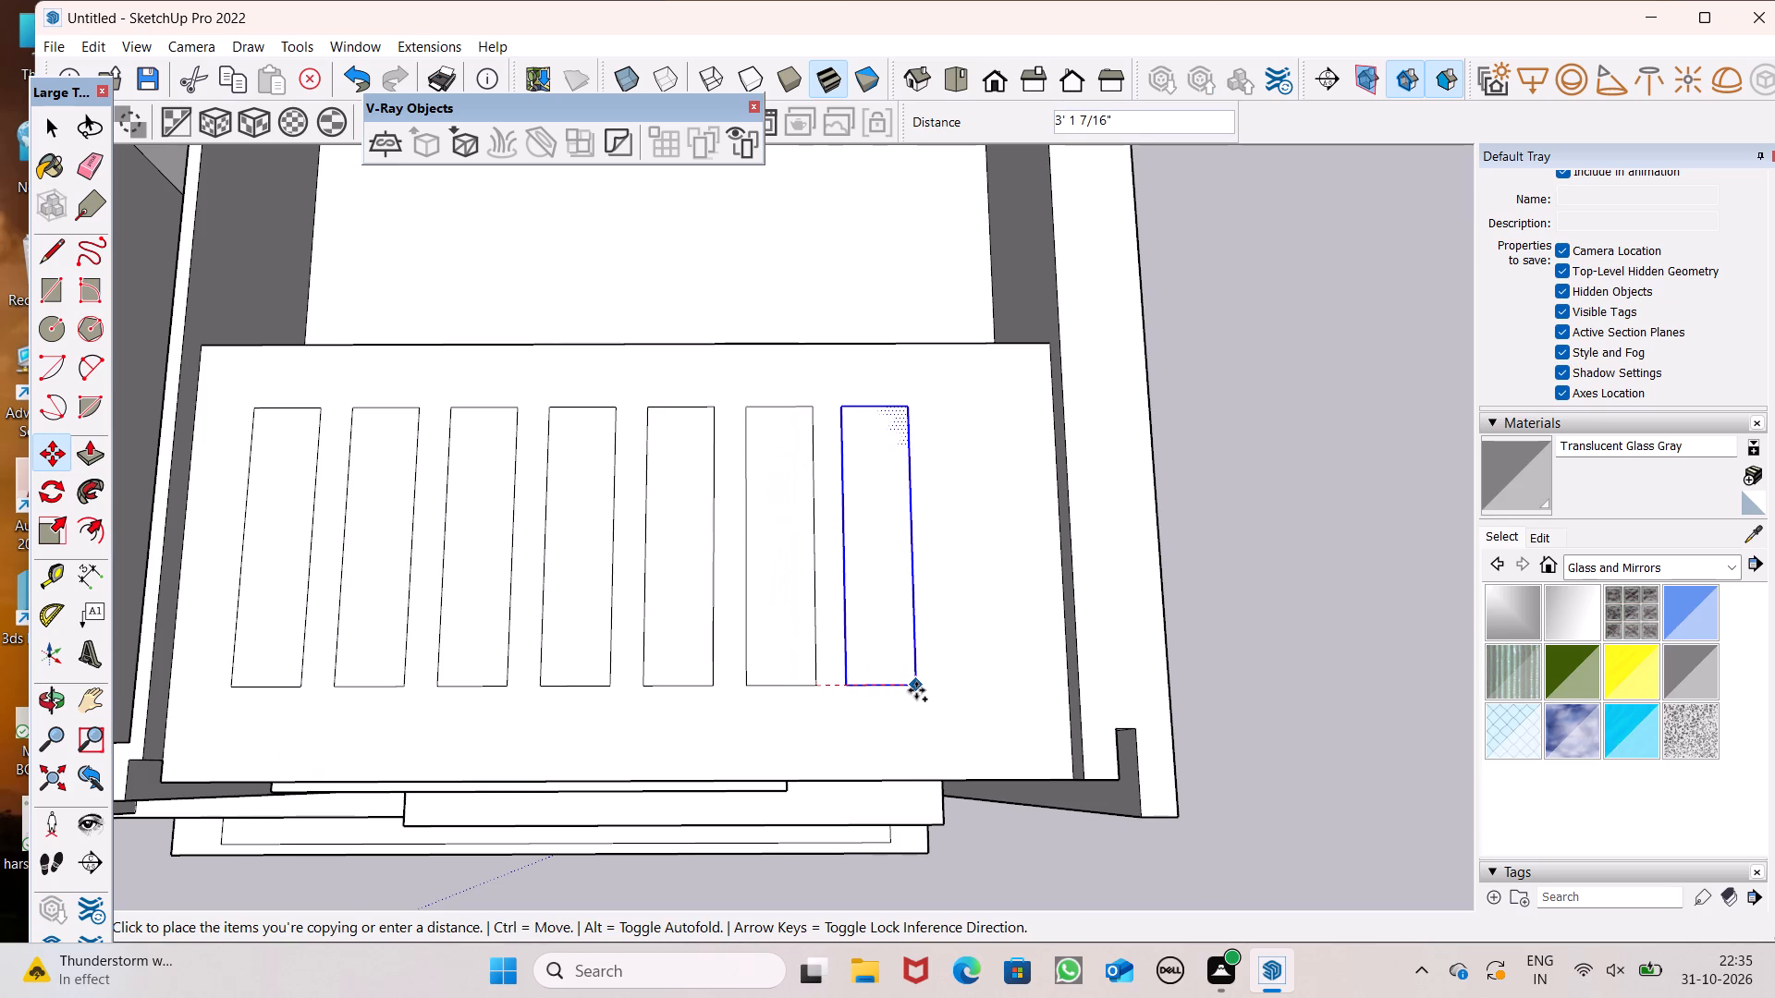
pyautogui.moveTo(916, 690); pyautogui.dragTo(920, 689)
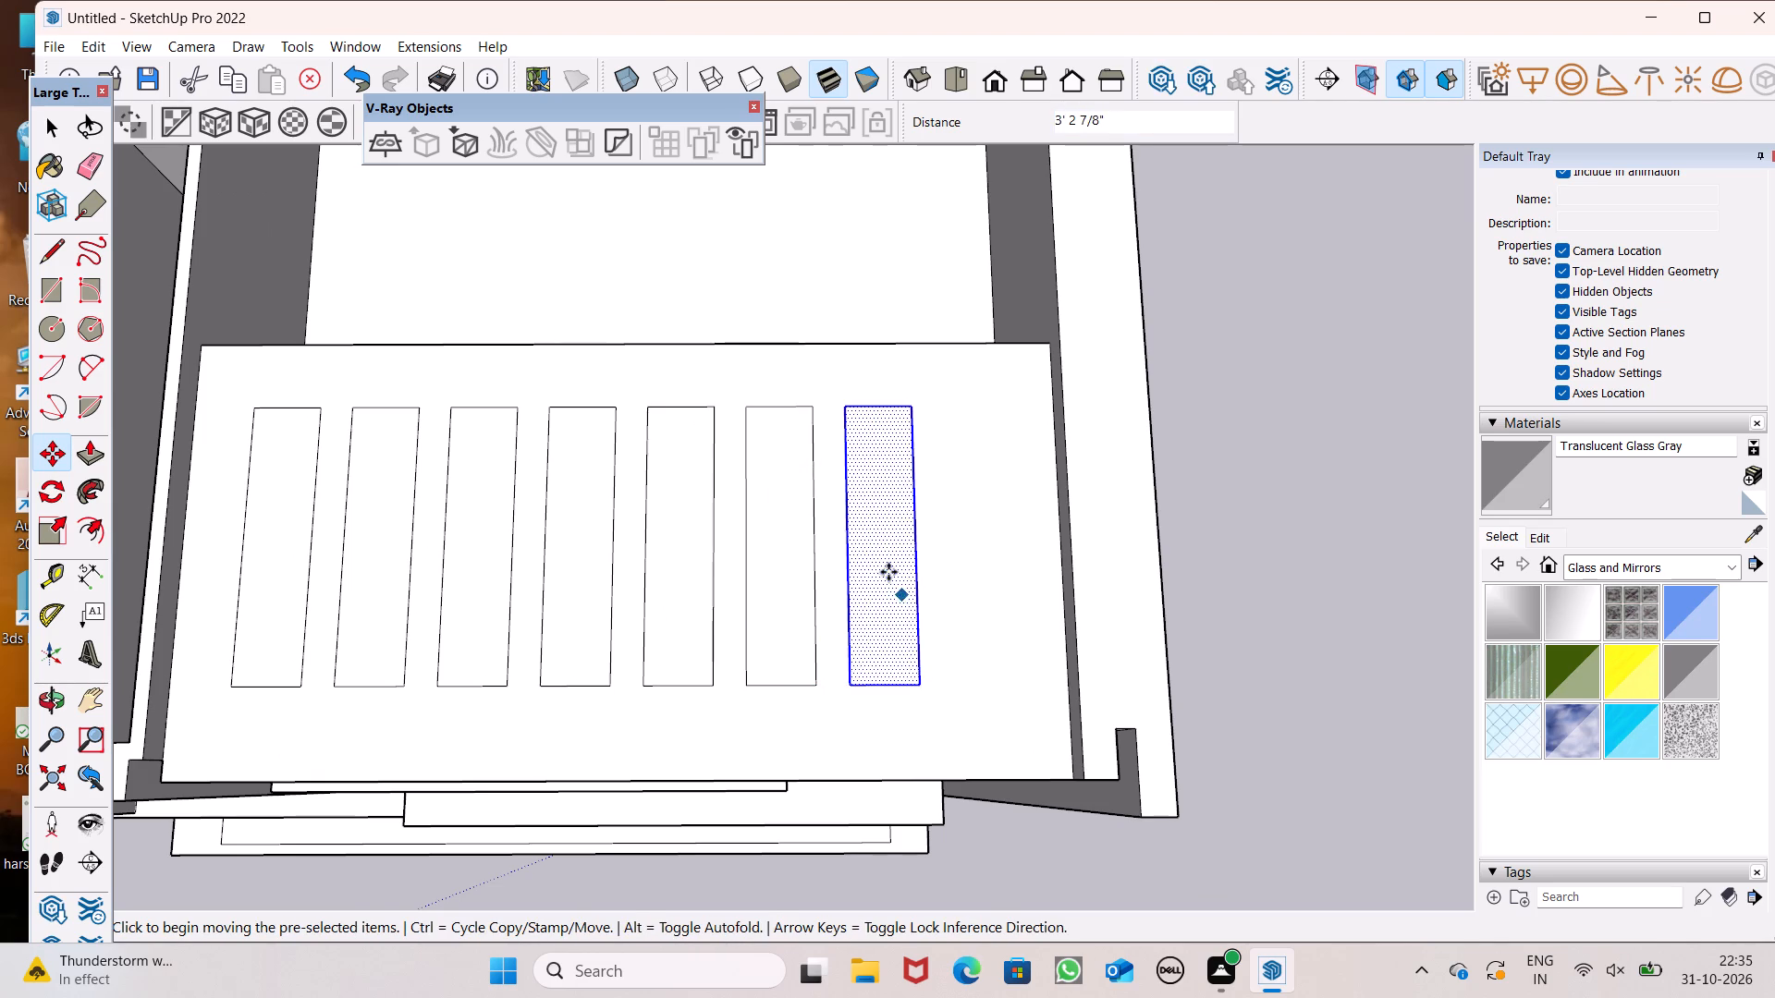
pyautogui.scroll(-6, 877, 565)
pyautogui.press('space')
pyautogui.click(1139, 571)
# Examine the slot layout on the overhead slab and the whole building from the front and from above.
pyautogui.scroll(-5, 897, 531)
pyautogui.moveTo(758, 677); pyautogui.dragTo(739, 594, button='middle')
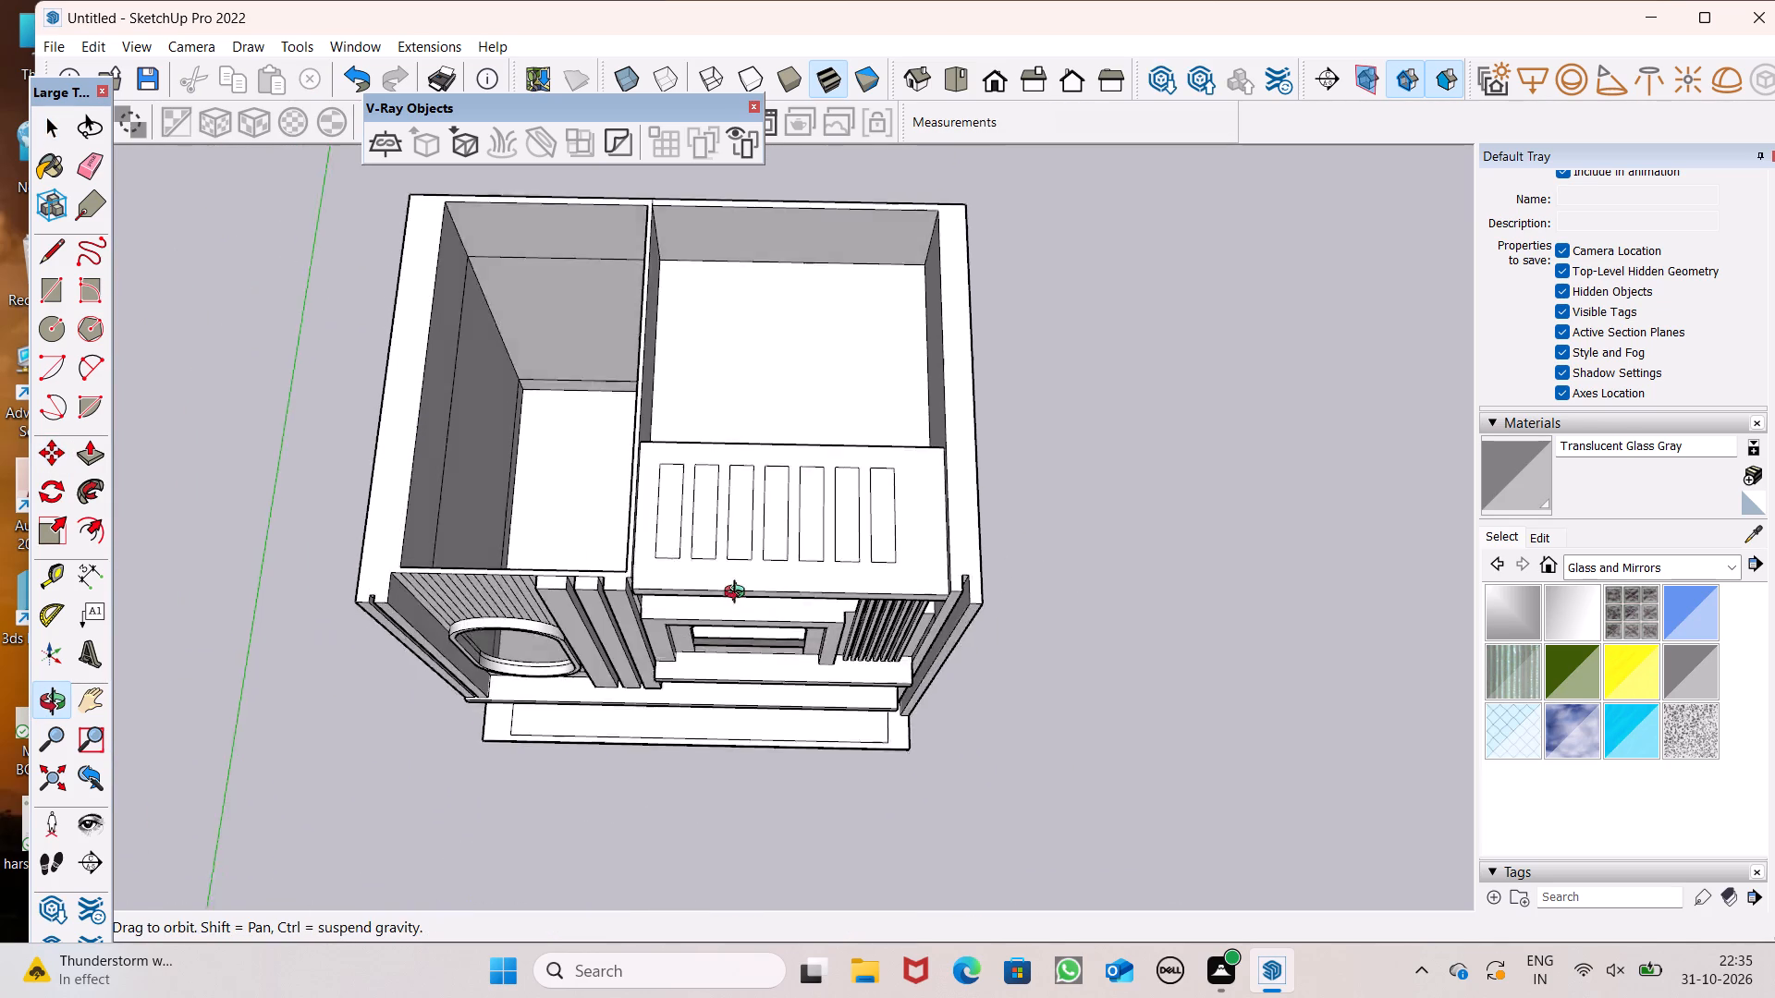
pyautogui.moveTo(739, 594); pyautogui.dragTo(695, 514, button='middle')
pyautogui.scroll(-4, 762, 607)
pyautogui.moveTo(777, 719); pyautogui.dragTo(862, 440, button='middle')
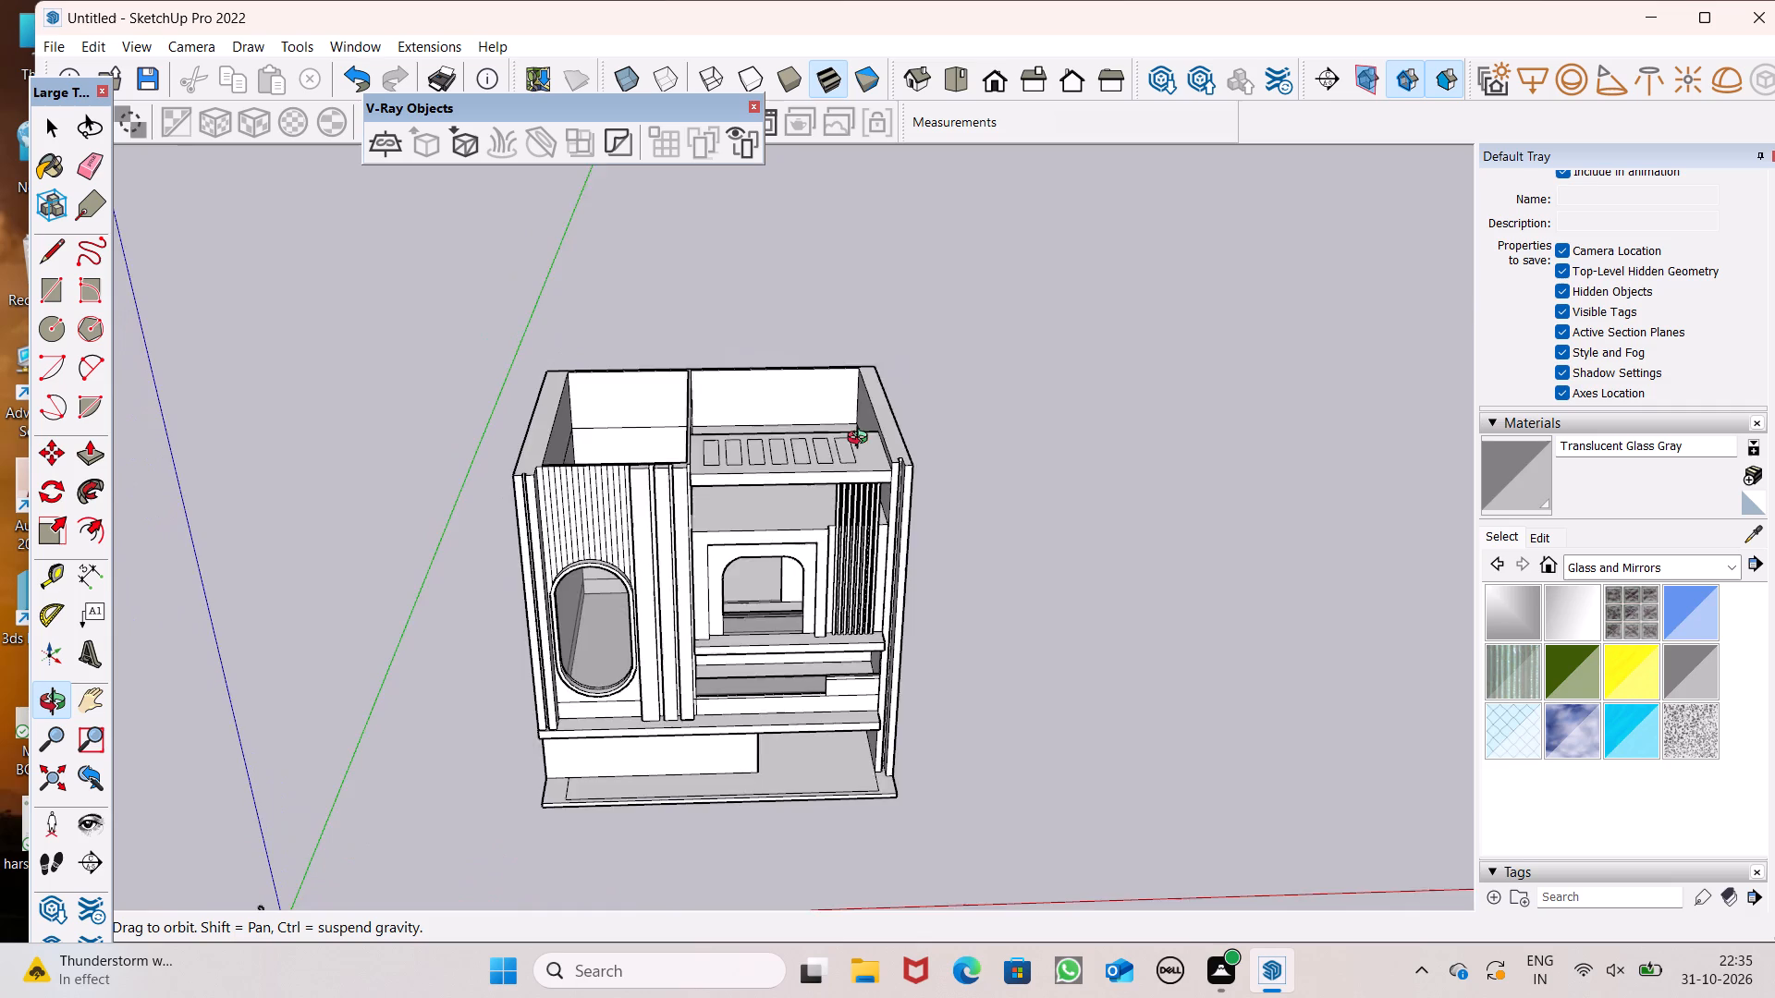
pyautogui.moveTo(862, 440); pyautogui.dragTo(708, 967, button='middle')
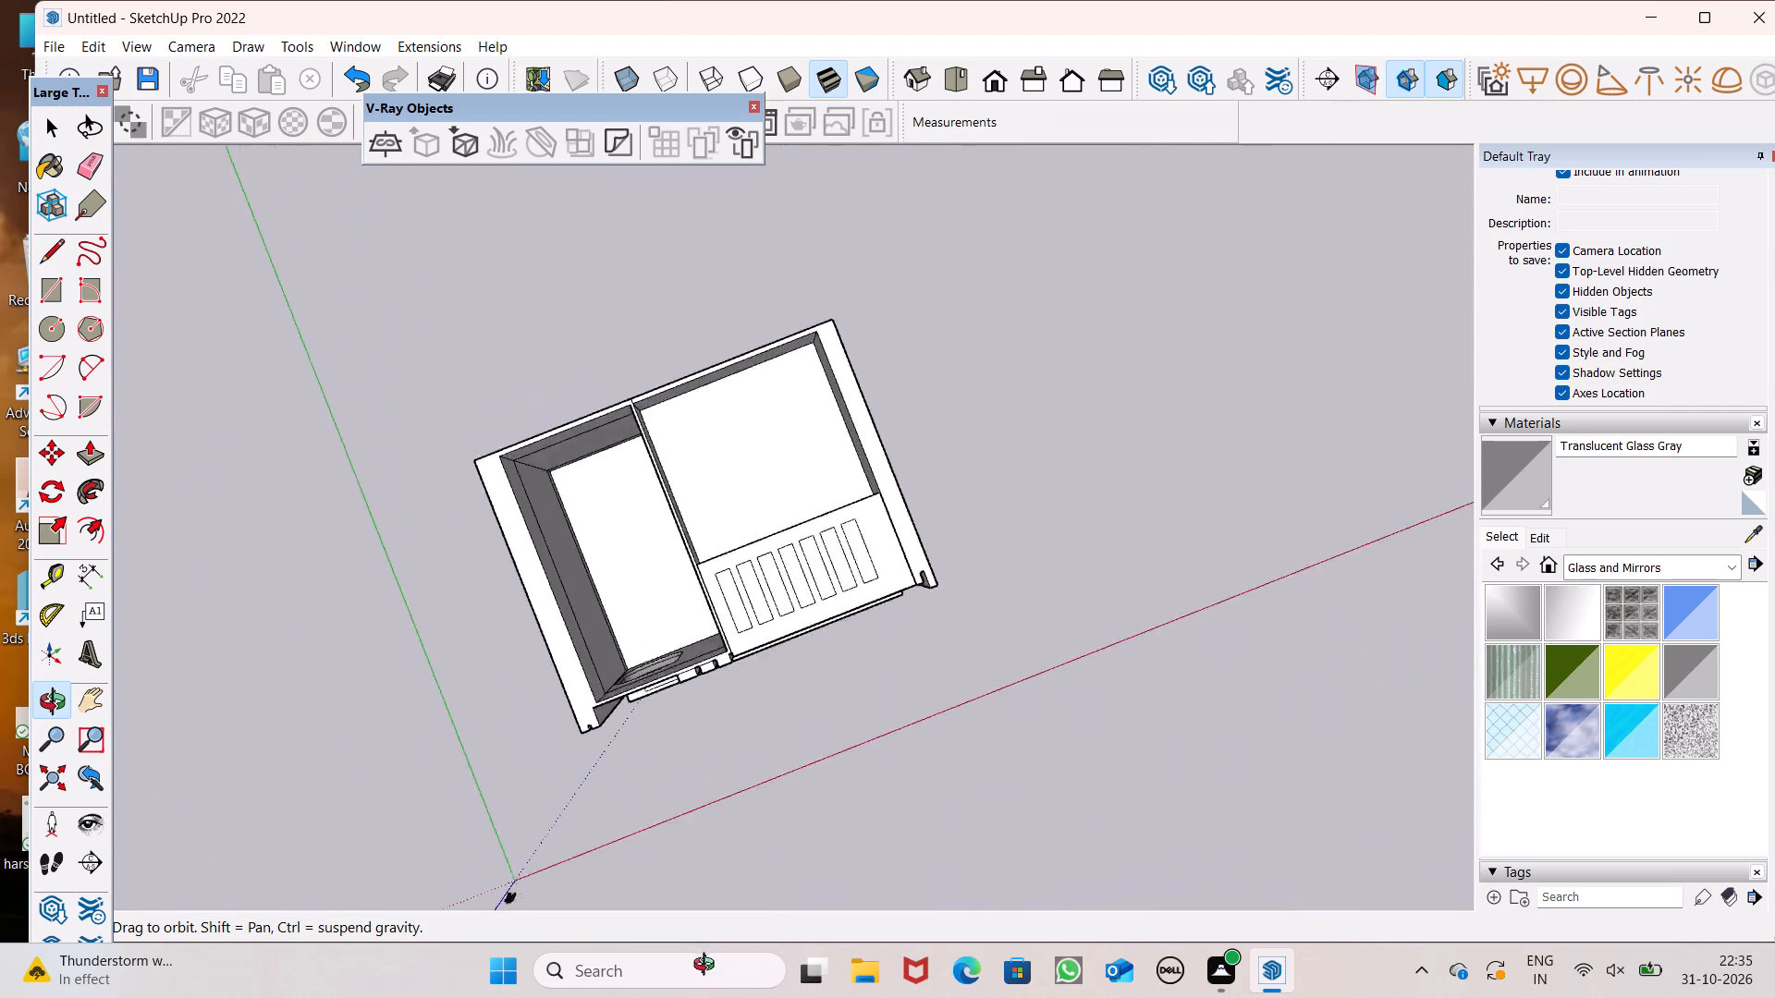
pyautogui.moveTo(708, 967); pyautogui.dragTo(695, 945, button='middle')
pyautogui.scroll(-3, 717, 618)
pyautogui.moveTo(1005, 758); pyautogui.dragTo(784, 781, button='middle')
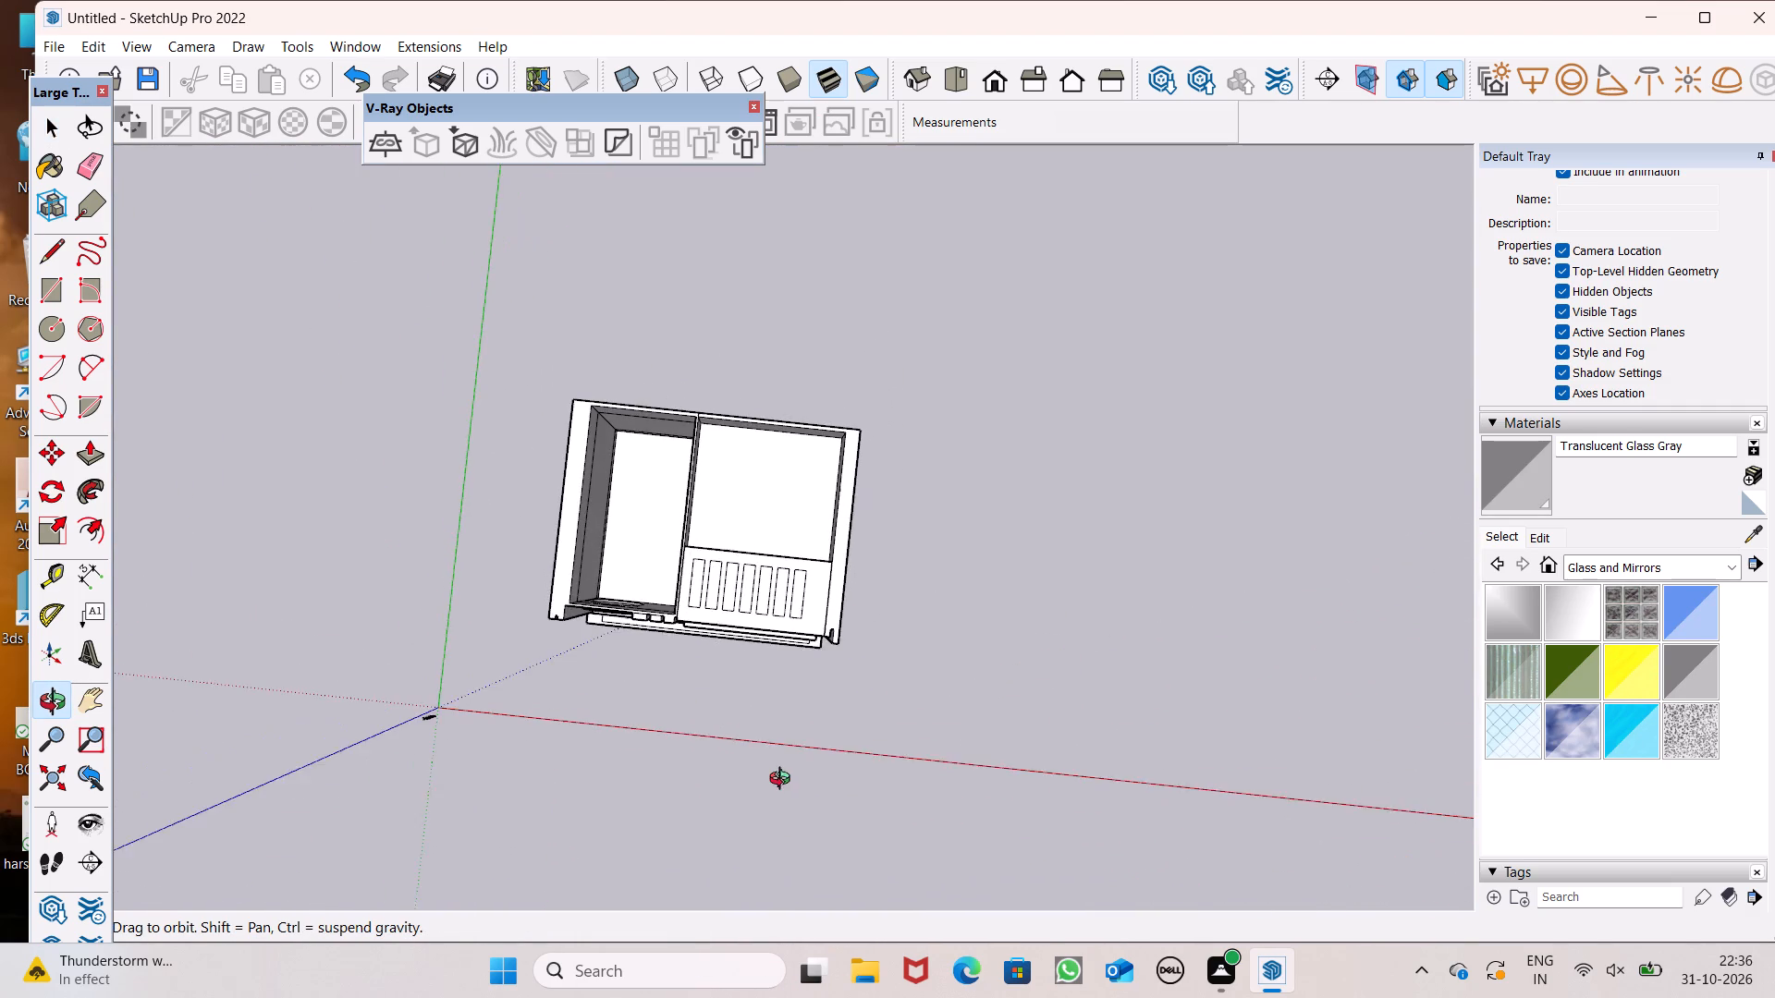
pyautogui.moveTo(784, 781); pyautogui.dragTo(784, 778, button='middle')
pyautogui.scroll(8, 759, 589)
pyautogui.scroll(-3, 743, 562)
pyautogui.moveTo(812, 782); pyautogui.dragTo(842, 736, button='middle')
pyautogui.scroll(3, 643, 675)
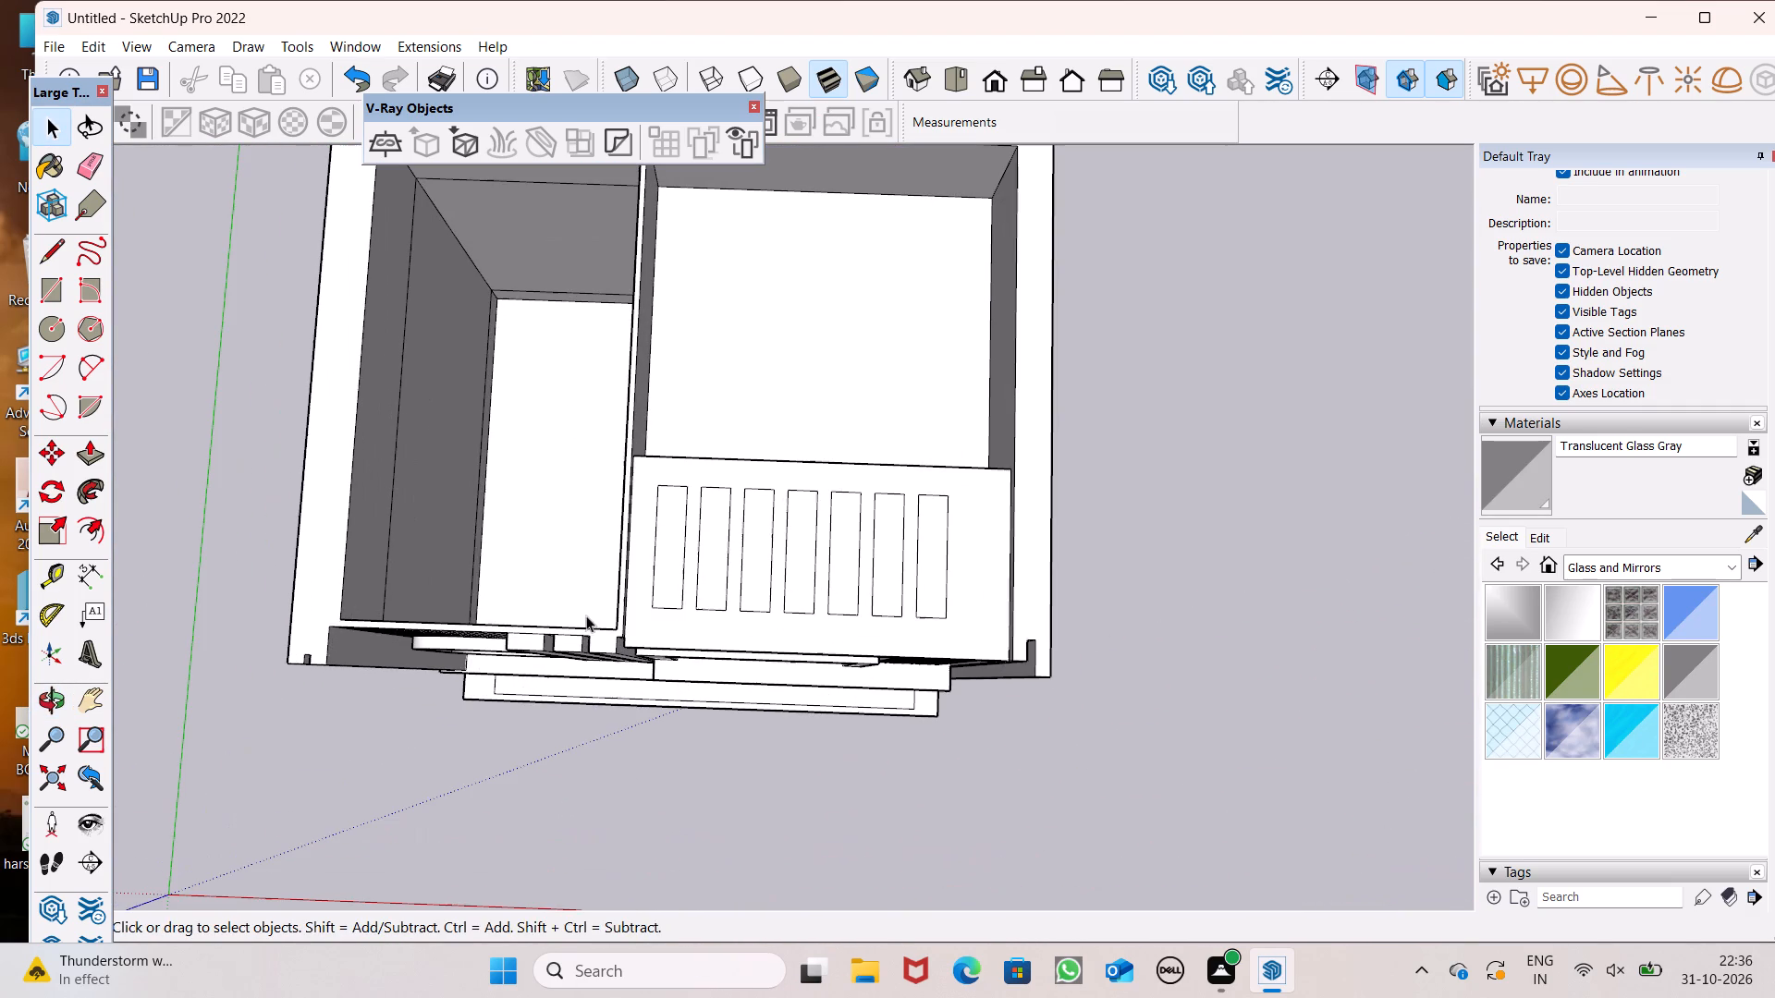
# Push the slot rectangle nearest the dividing wall down 1' 9 11/16" through the overhead slab.
pyautogui.click(103, 452)
pyautogui.scroll(5, 552, 549)
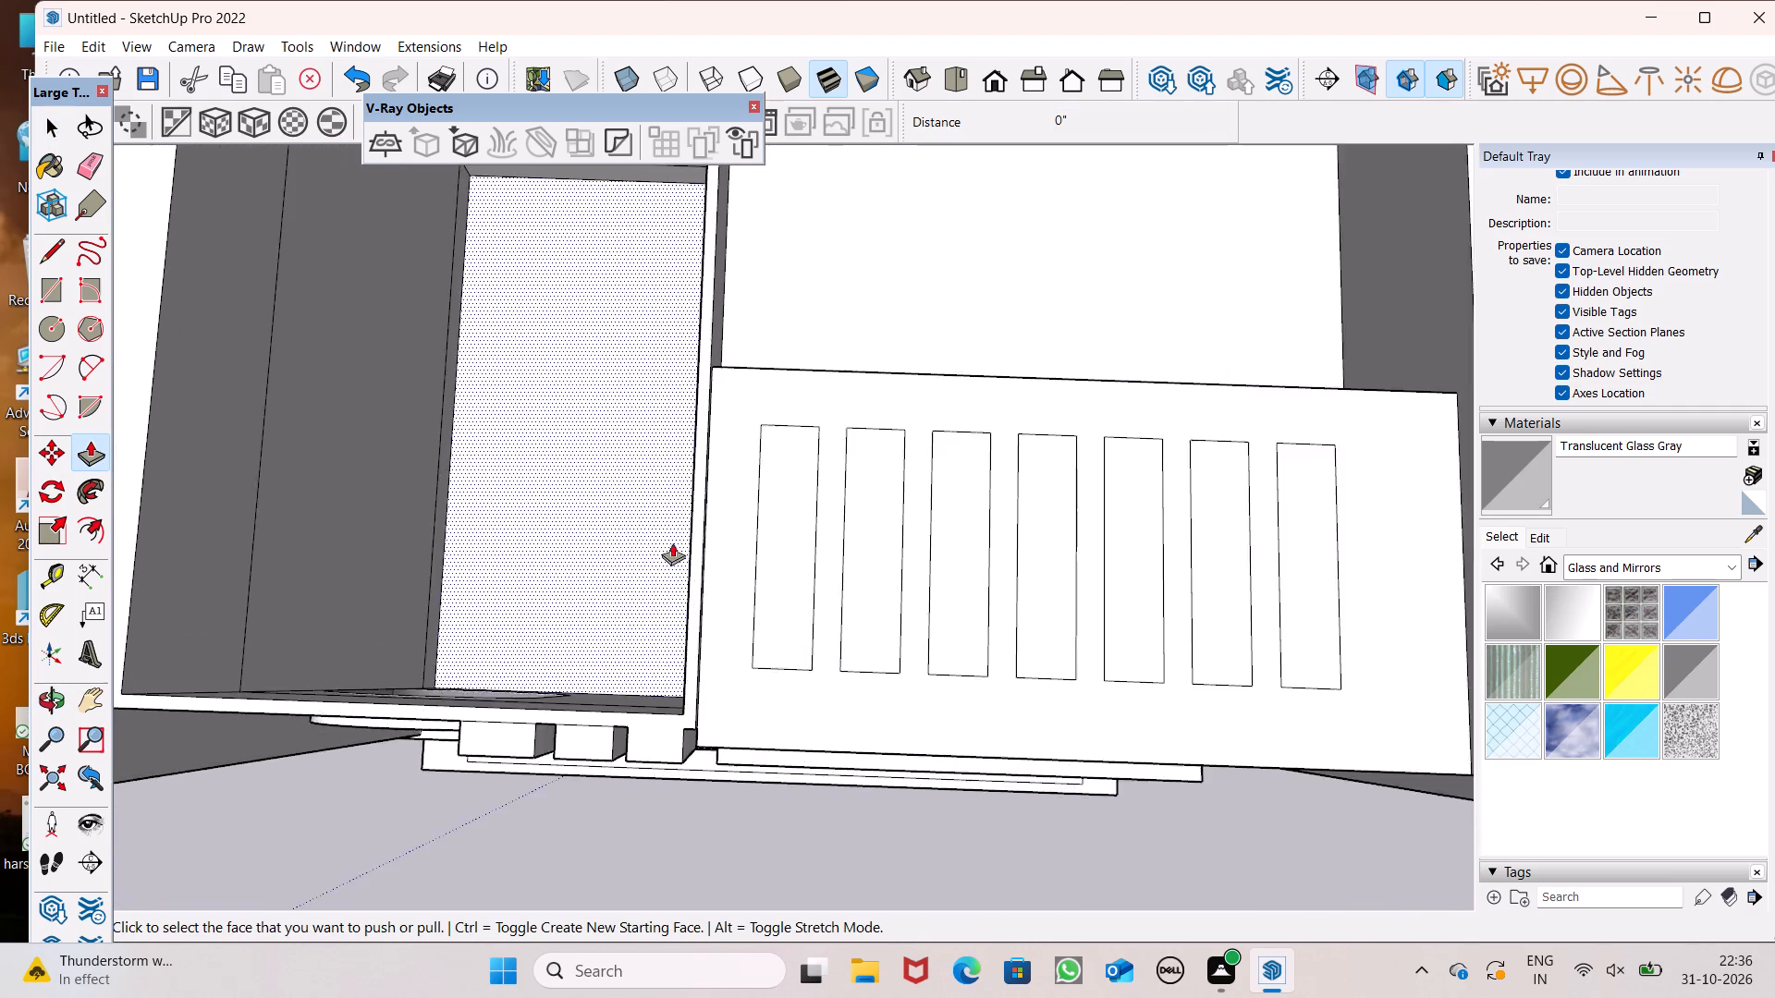
pyautogui.scroll(-2, 863, 589)
pyautogui.moveTo(831, 609); pyautogui.dragTo(838, 649)
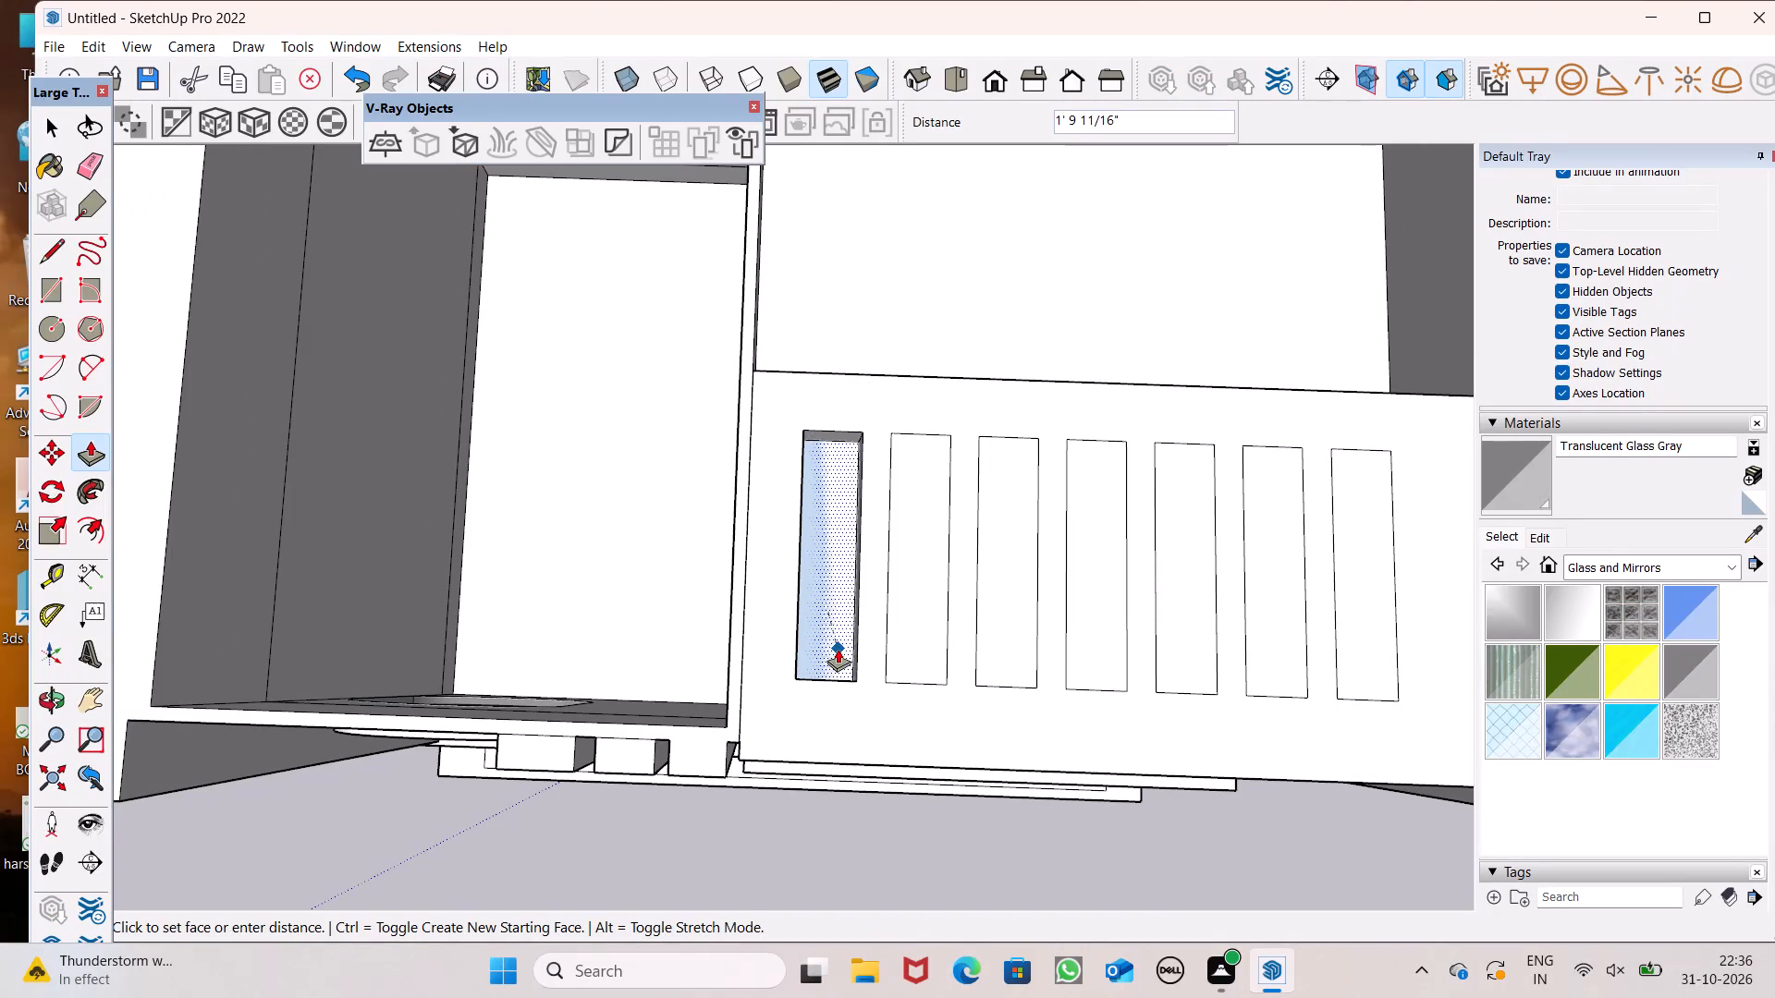
pyautogui.moveTo(838, 649); pyautogui.dragTo(831, 660)
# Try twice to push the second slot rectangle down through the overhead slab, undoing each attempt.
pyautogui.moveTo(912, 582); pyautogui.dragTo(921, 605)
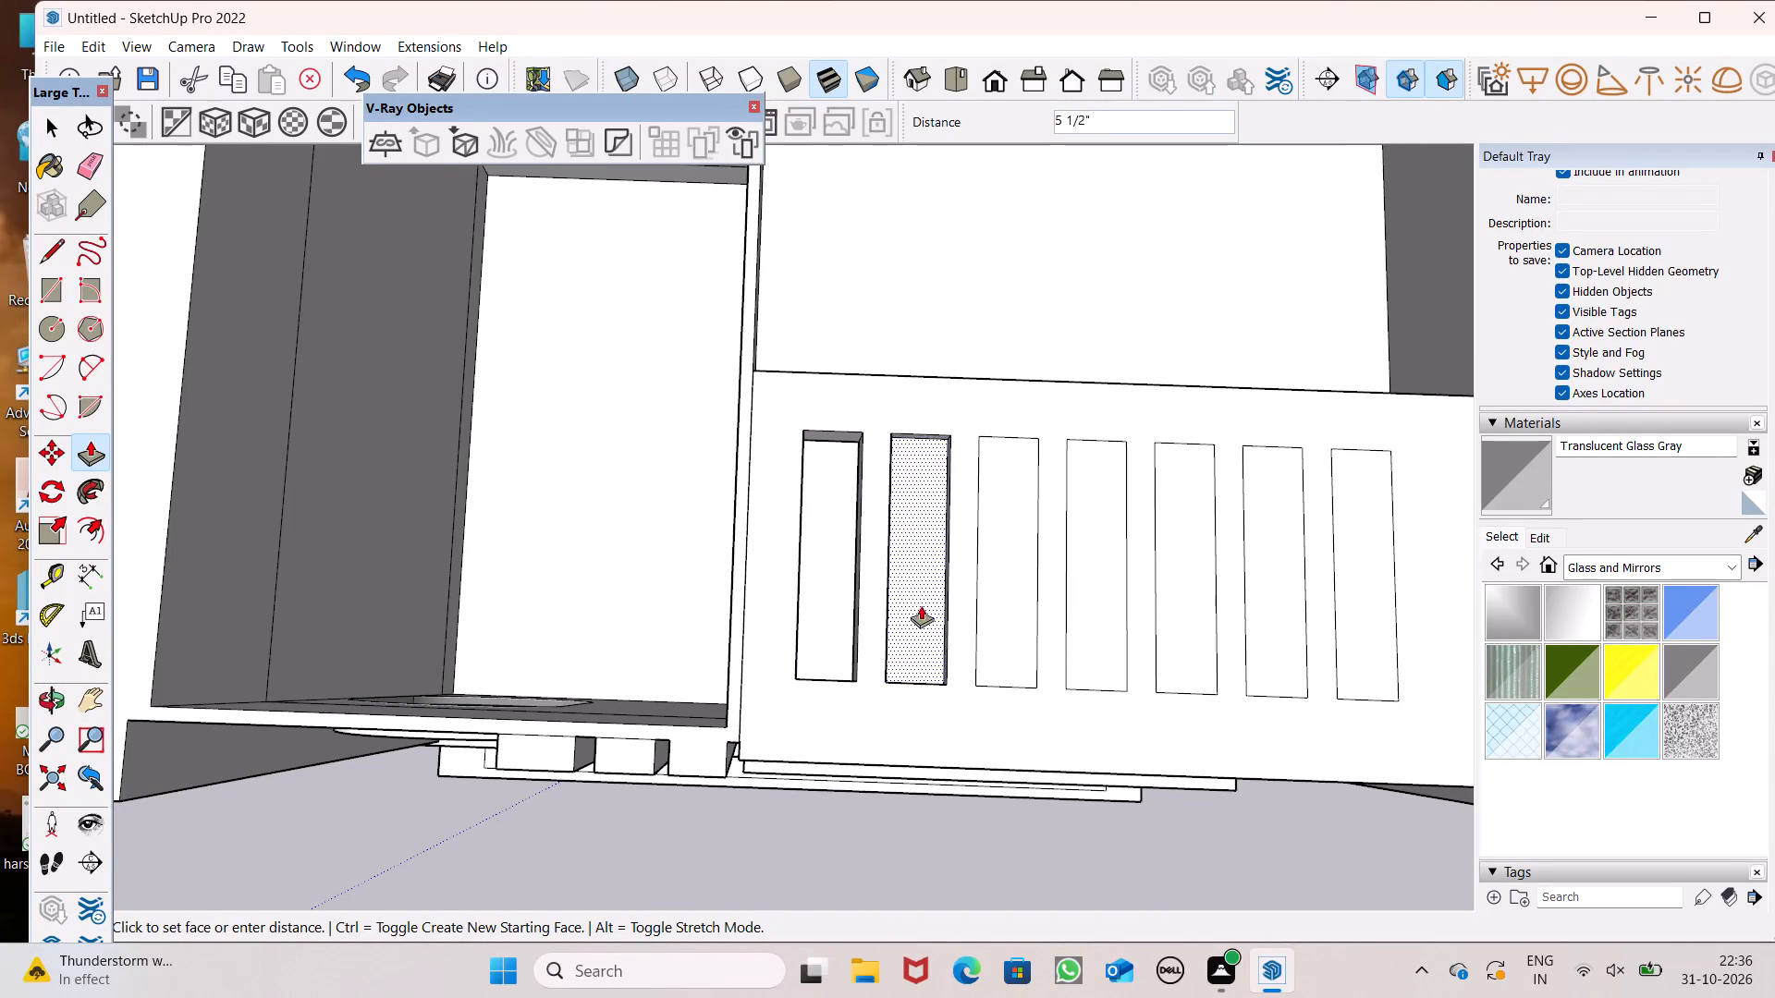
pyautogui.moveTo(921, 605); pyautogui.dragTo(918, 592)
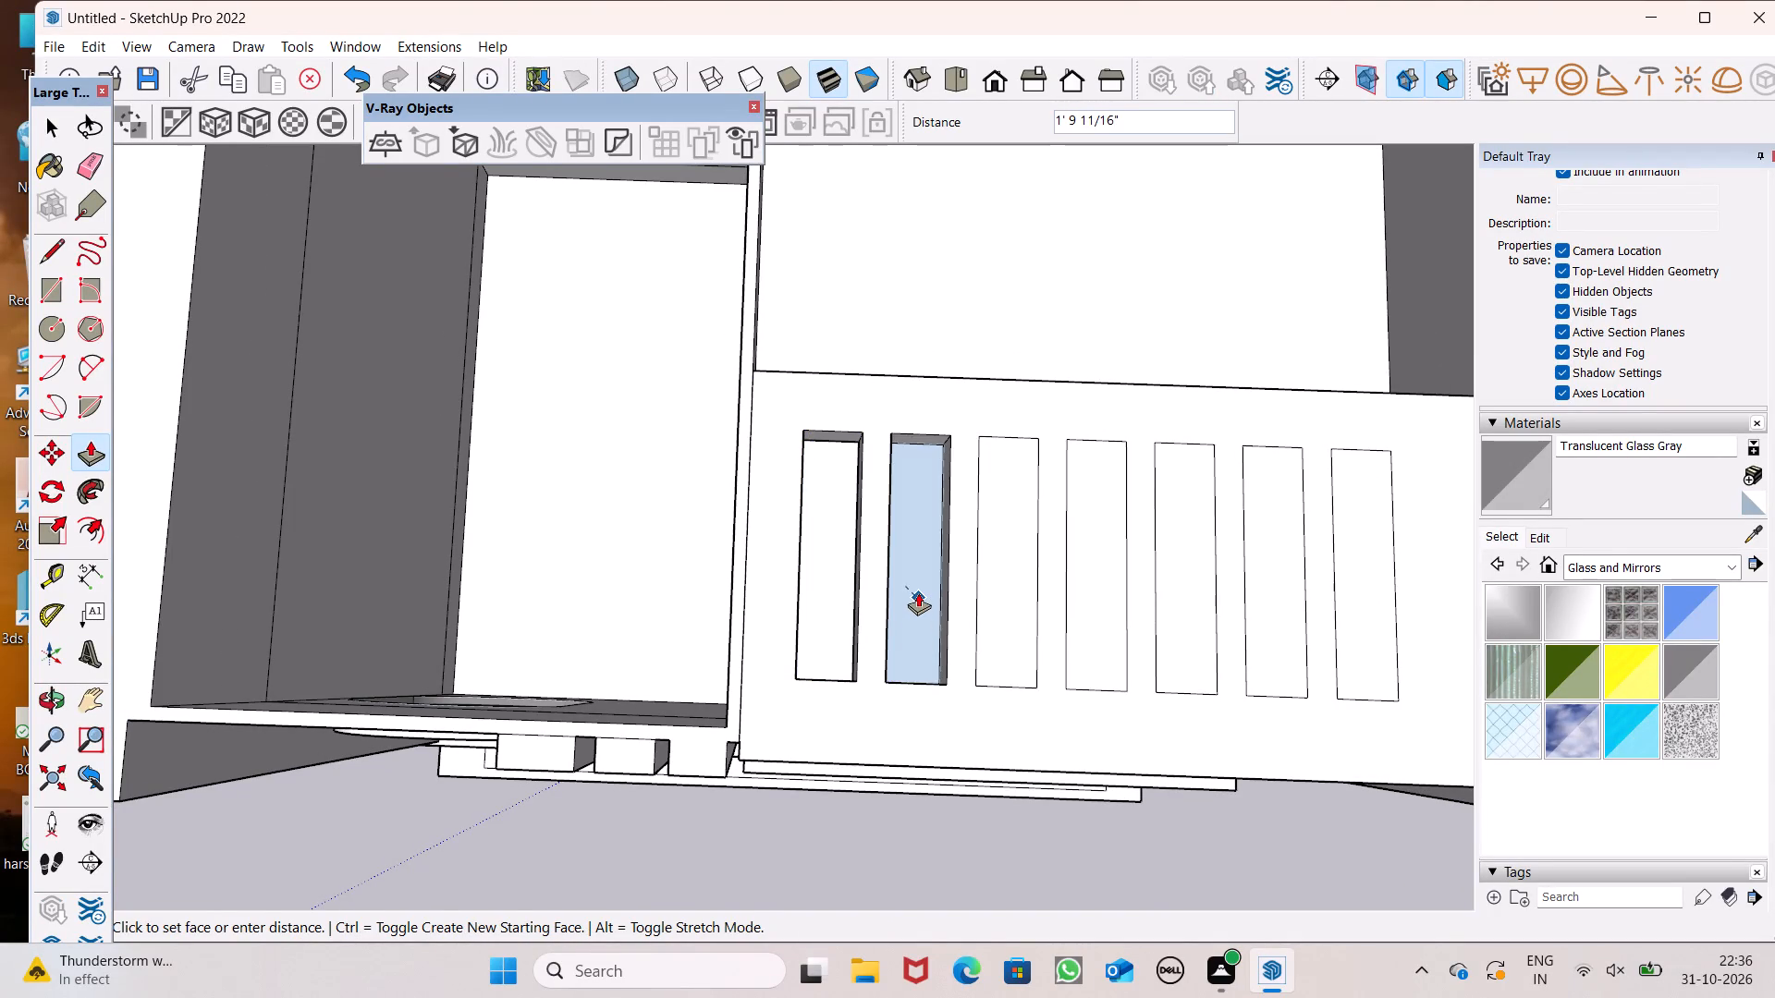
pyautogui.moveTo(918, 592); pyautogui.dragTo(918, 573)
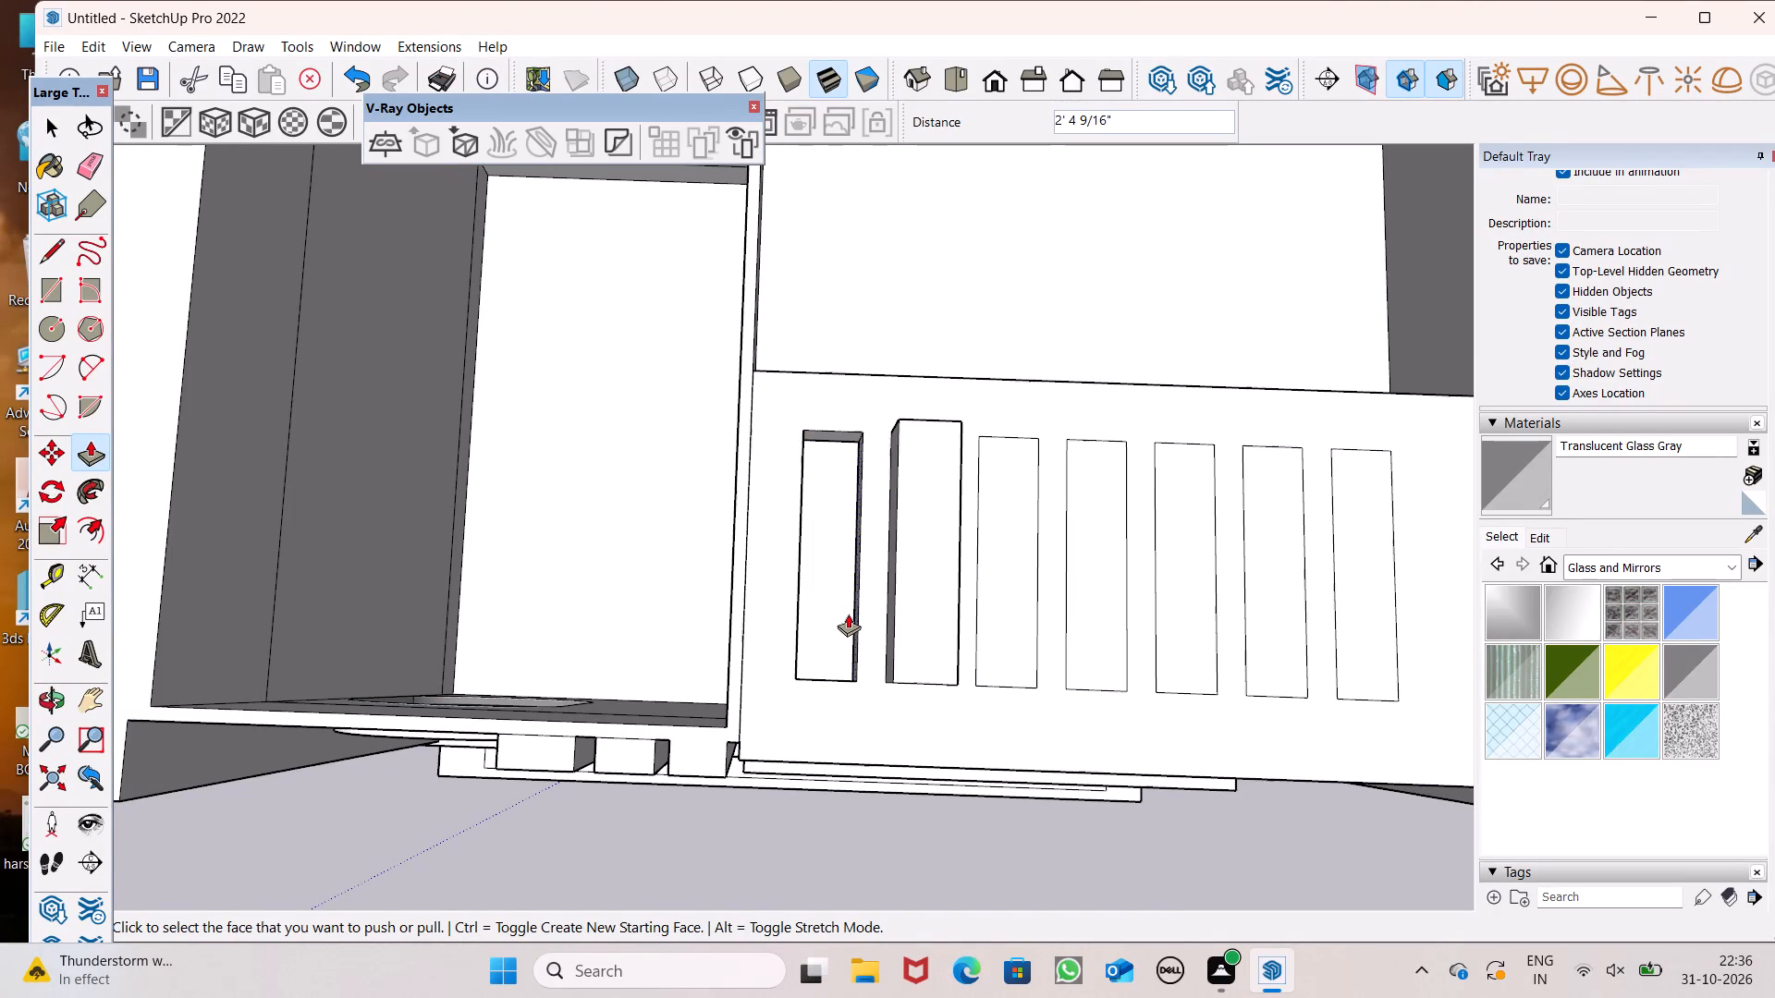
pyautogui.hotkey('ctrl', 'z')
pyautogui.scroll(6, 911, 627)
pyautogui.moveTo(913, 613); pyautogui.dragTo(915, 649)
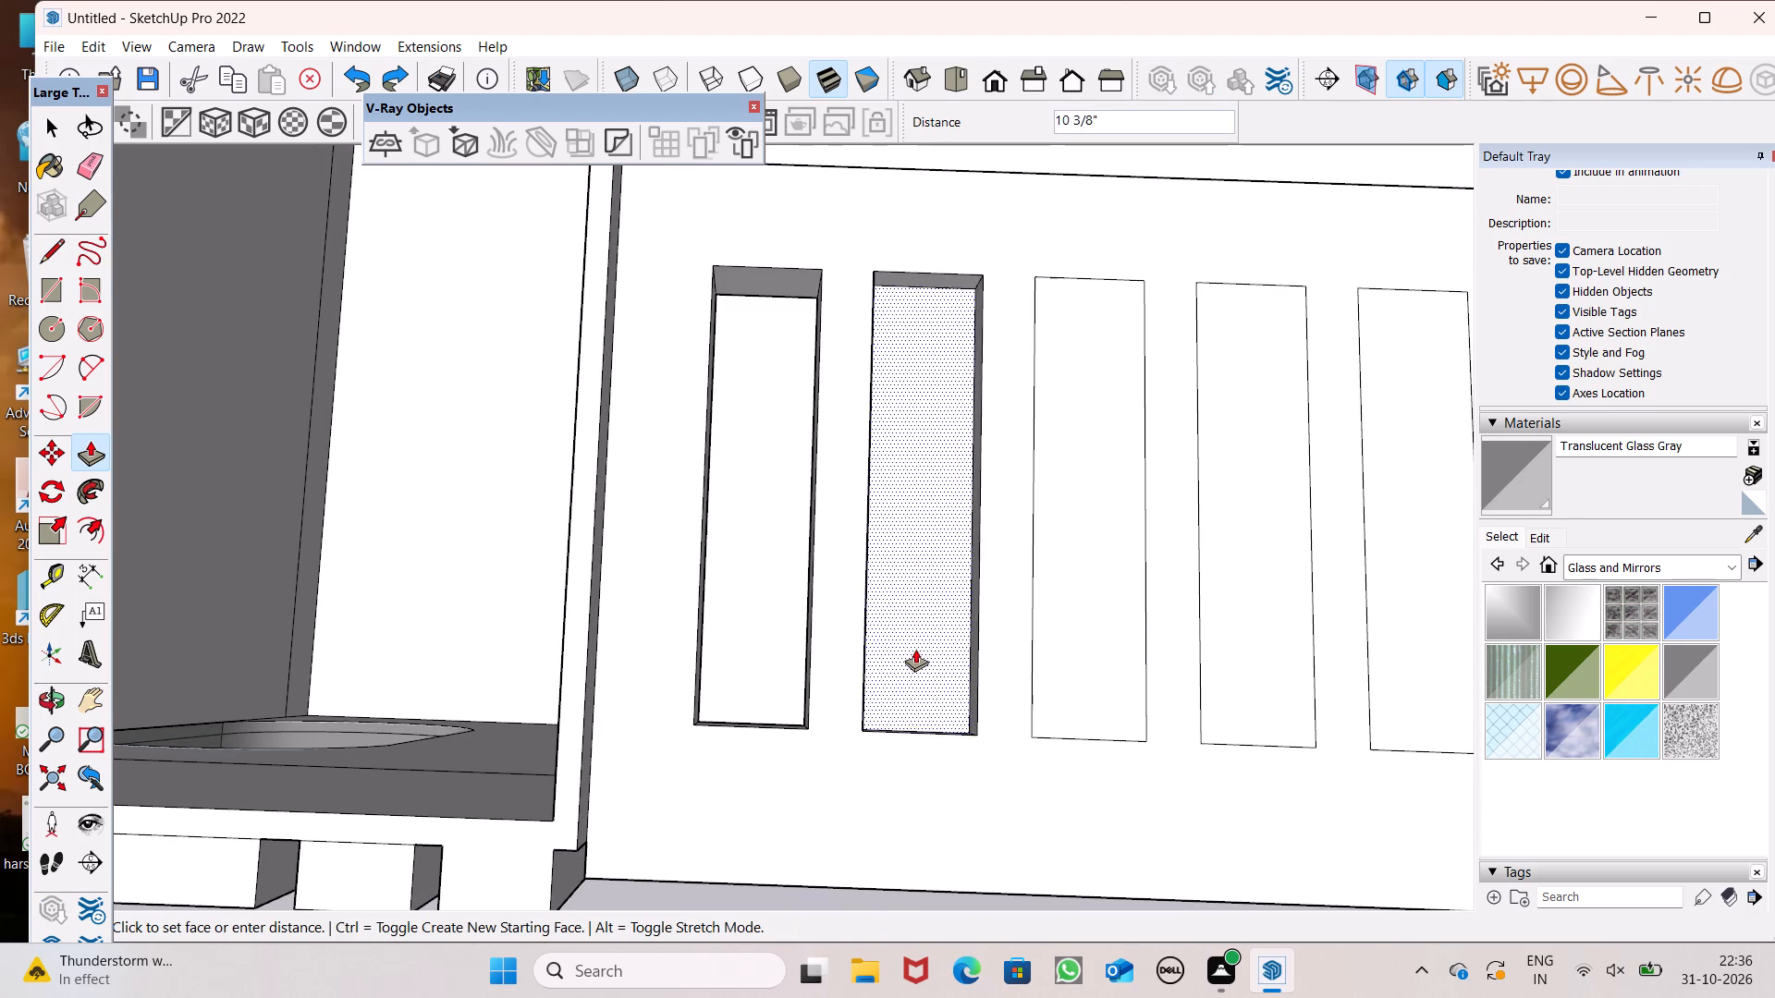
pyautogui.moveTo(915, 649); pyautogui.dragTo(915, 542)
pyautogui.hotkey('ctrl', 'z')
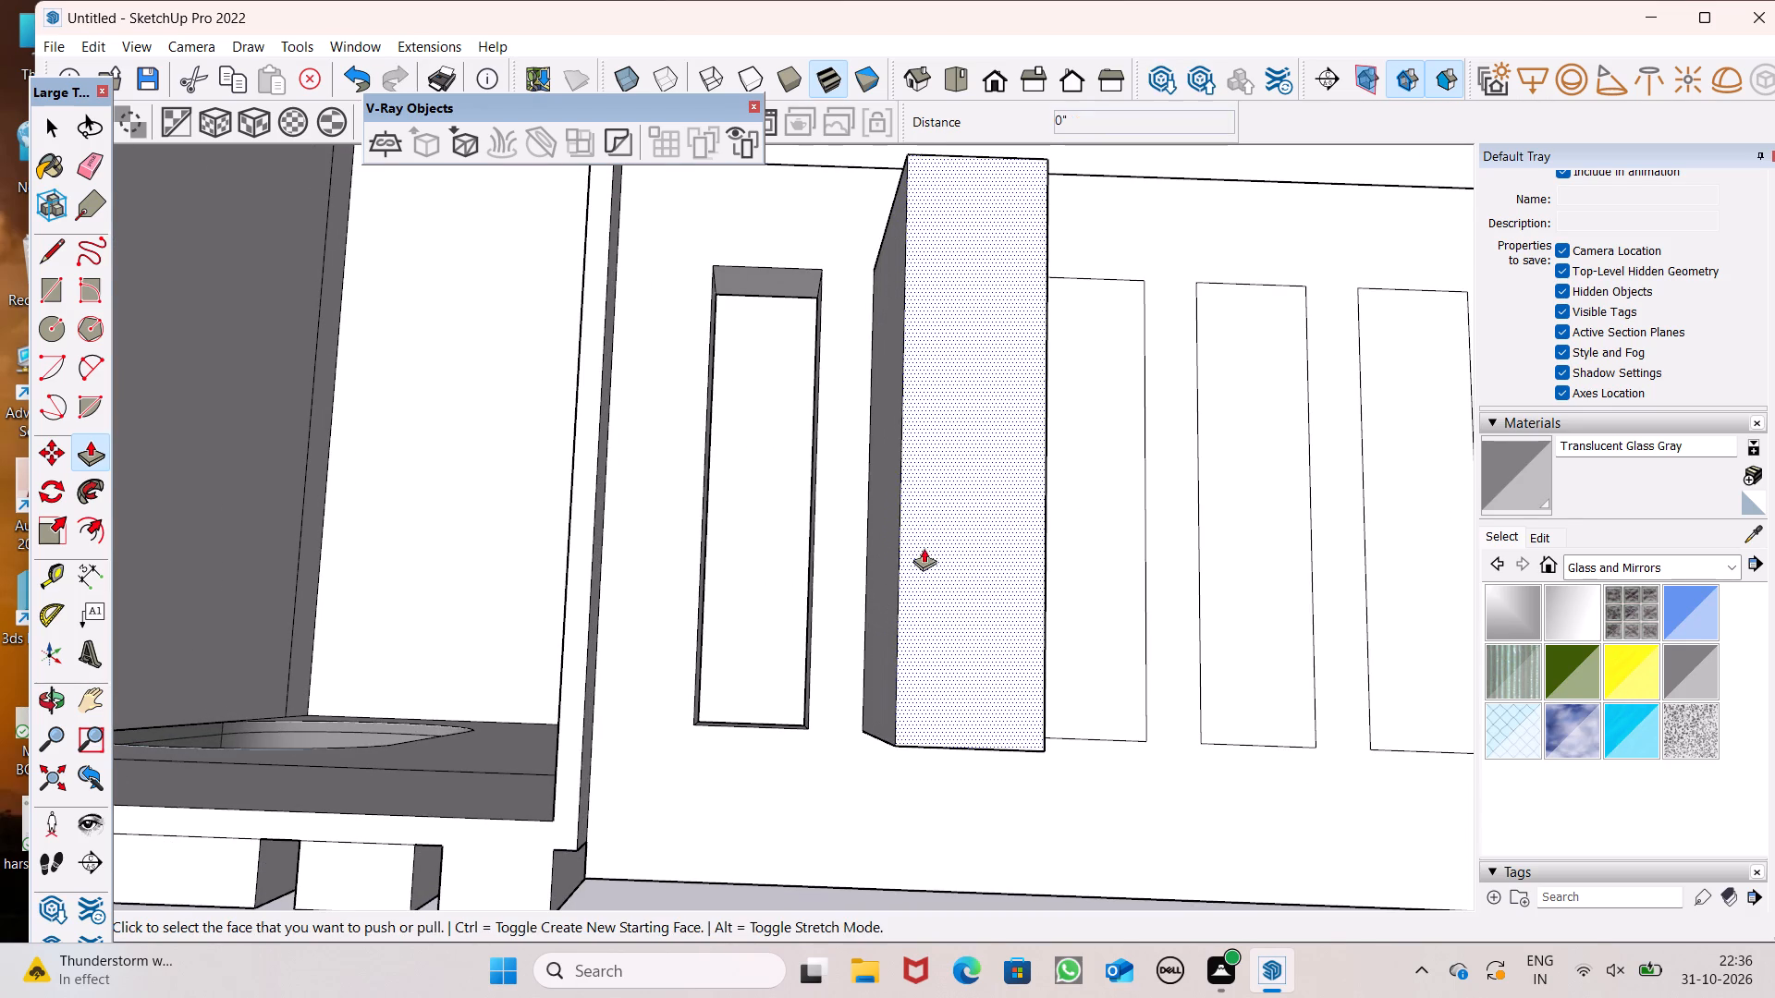
# Push the second, third and fourth slot rectangles down 1' 9 11/16" through the overhead slab.
pyautogui.moveTo(998, 627); pyautogui.dragTo(831, 683, button='middle')
pyautogui.scroll(1, 831, 683)
pyautogui.moveTo(849, 739); pyautogui.dragTo(853, 685)
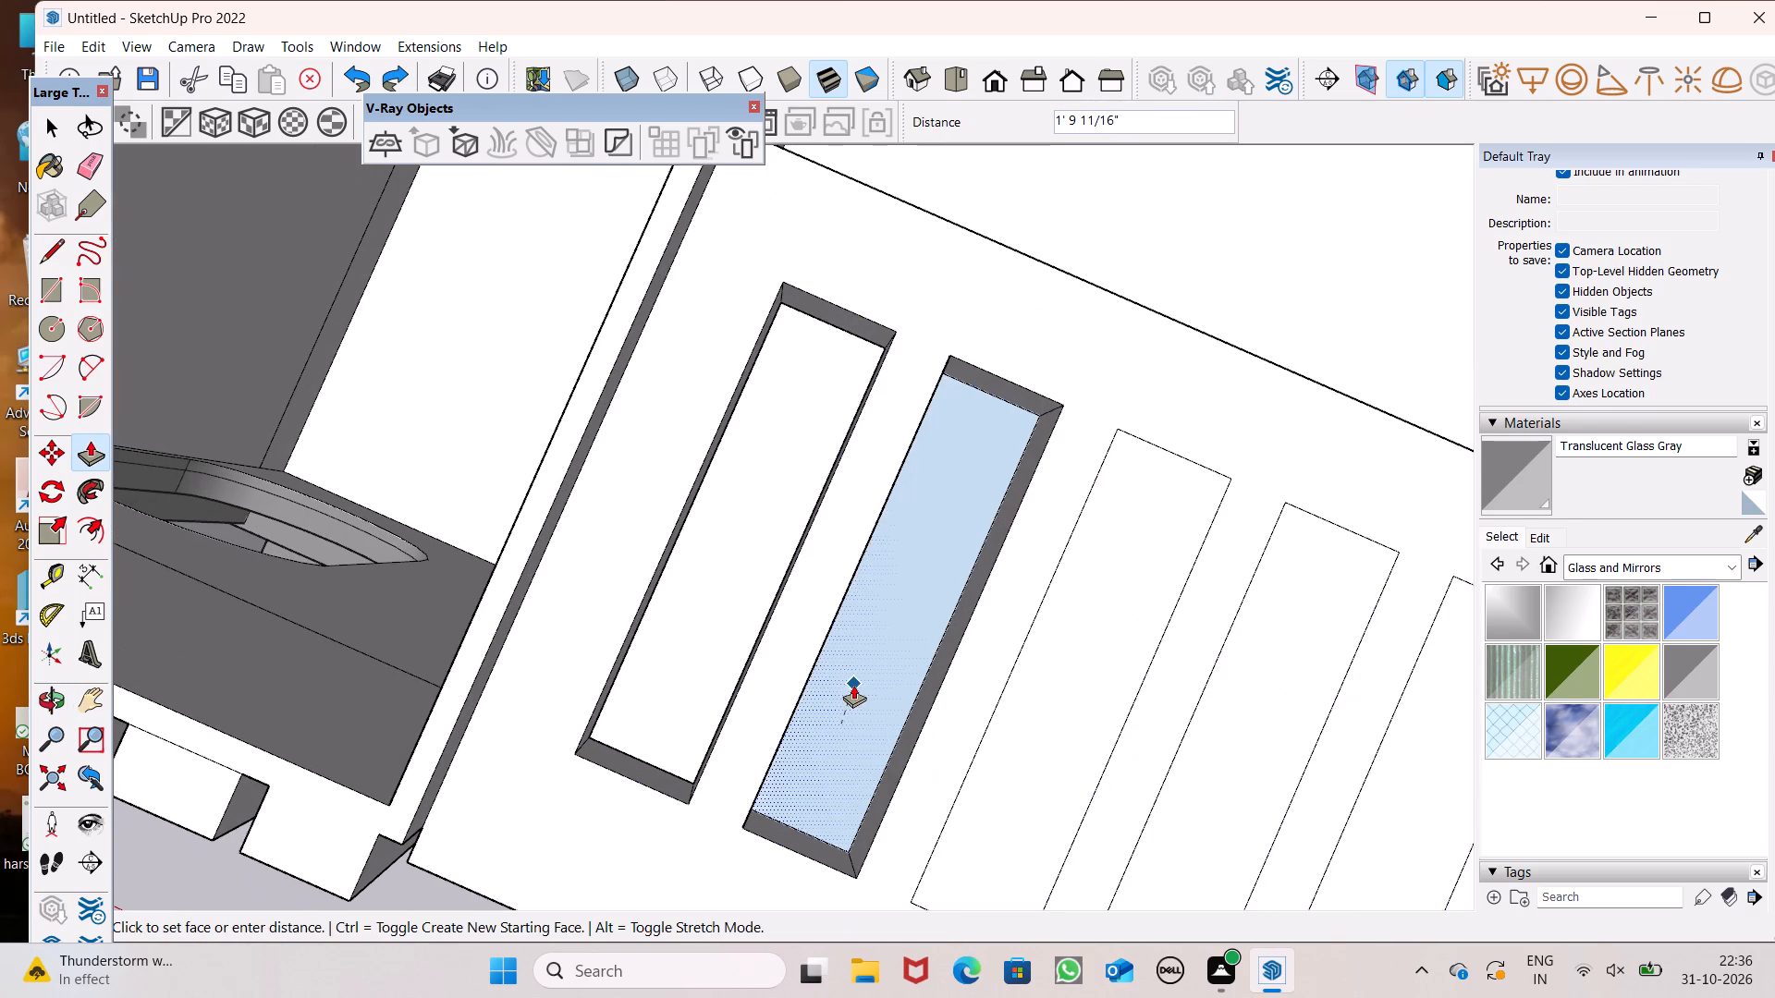
pyautogui.moveTo(853, 685); pyautogui.dragTo(853, 664)
pyautogui.scroll(-5, 485, 503)
pyautogui.scroll(4, 724, 637)
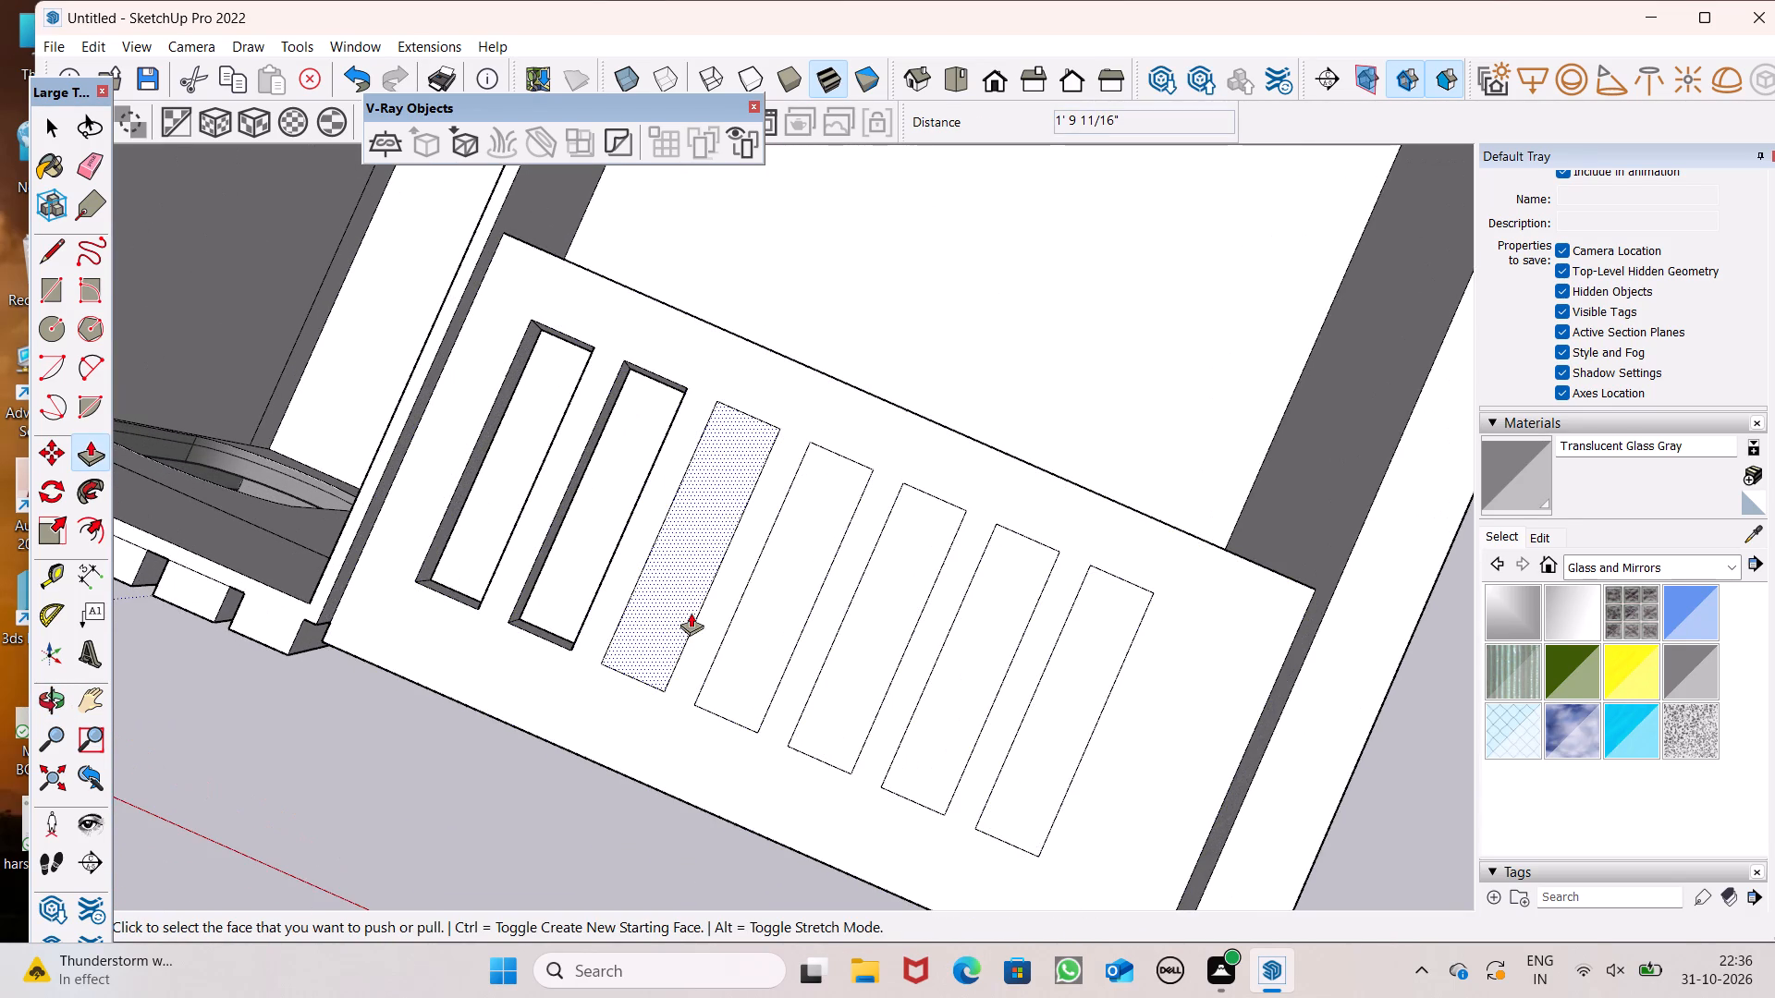
pyautogui.moveTo(673, 616); pyautogui.dragTo(691, 511)
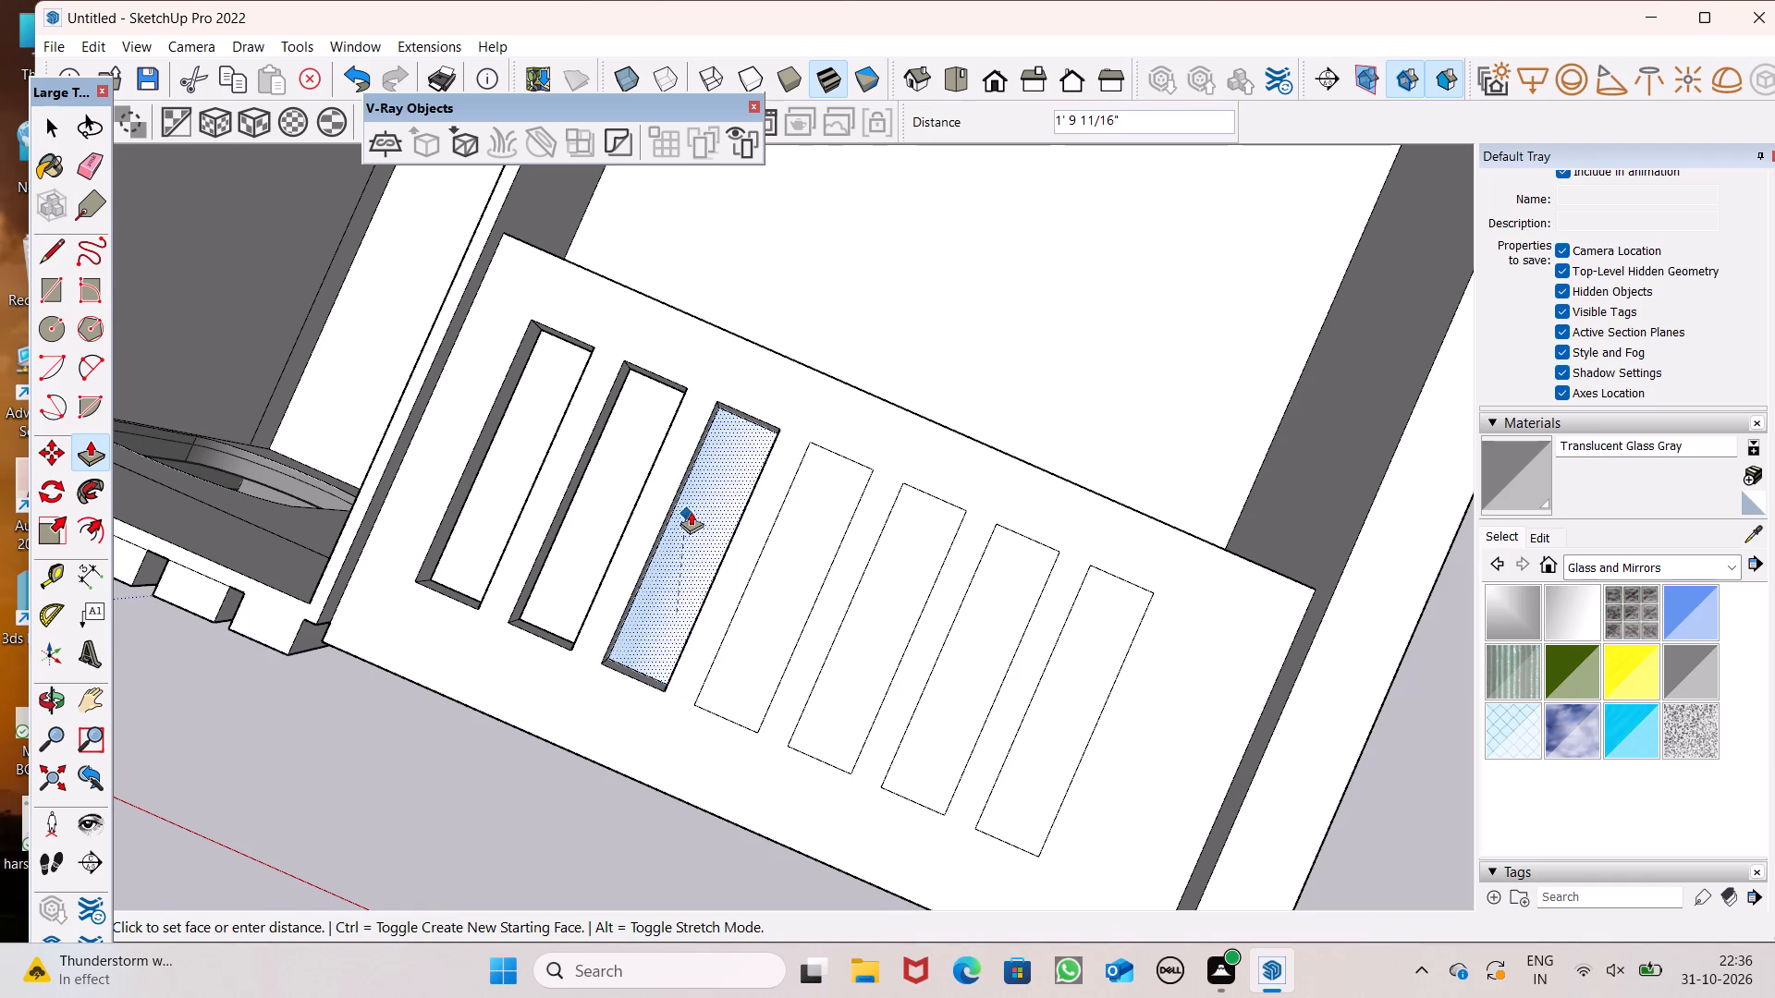
pyautogui.moveTo(691, 511); pyautogui.dragTo(725, 494)
pyautogui.moveTo(758, 668); pyautogui.dragTo(774, 563)
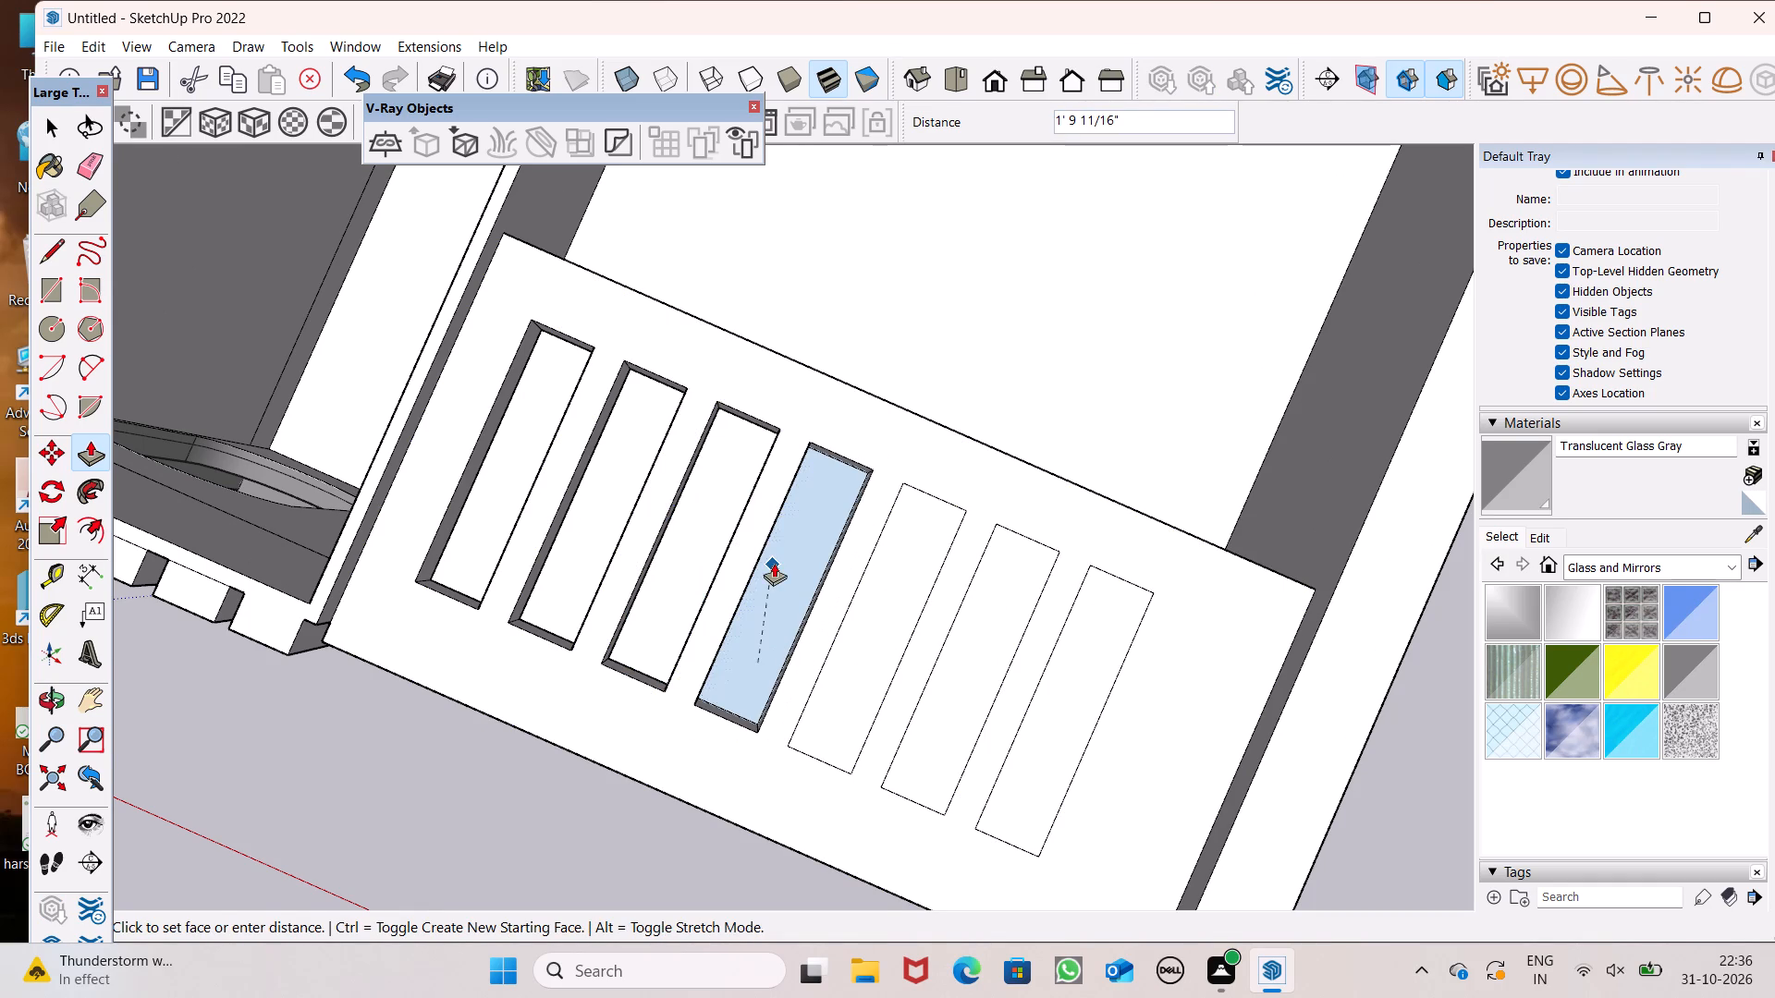
pyautogui.moveTo(774, 563); pyautogui.dragTo(832, 503)
# Push the remaining three slot rectangles down 1' 9 11/16" to cut them through the overhead slab.
pyautogui.moveTo(825, 748); pyautogui.dragTo(856, 665)
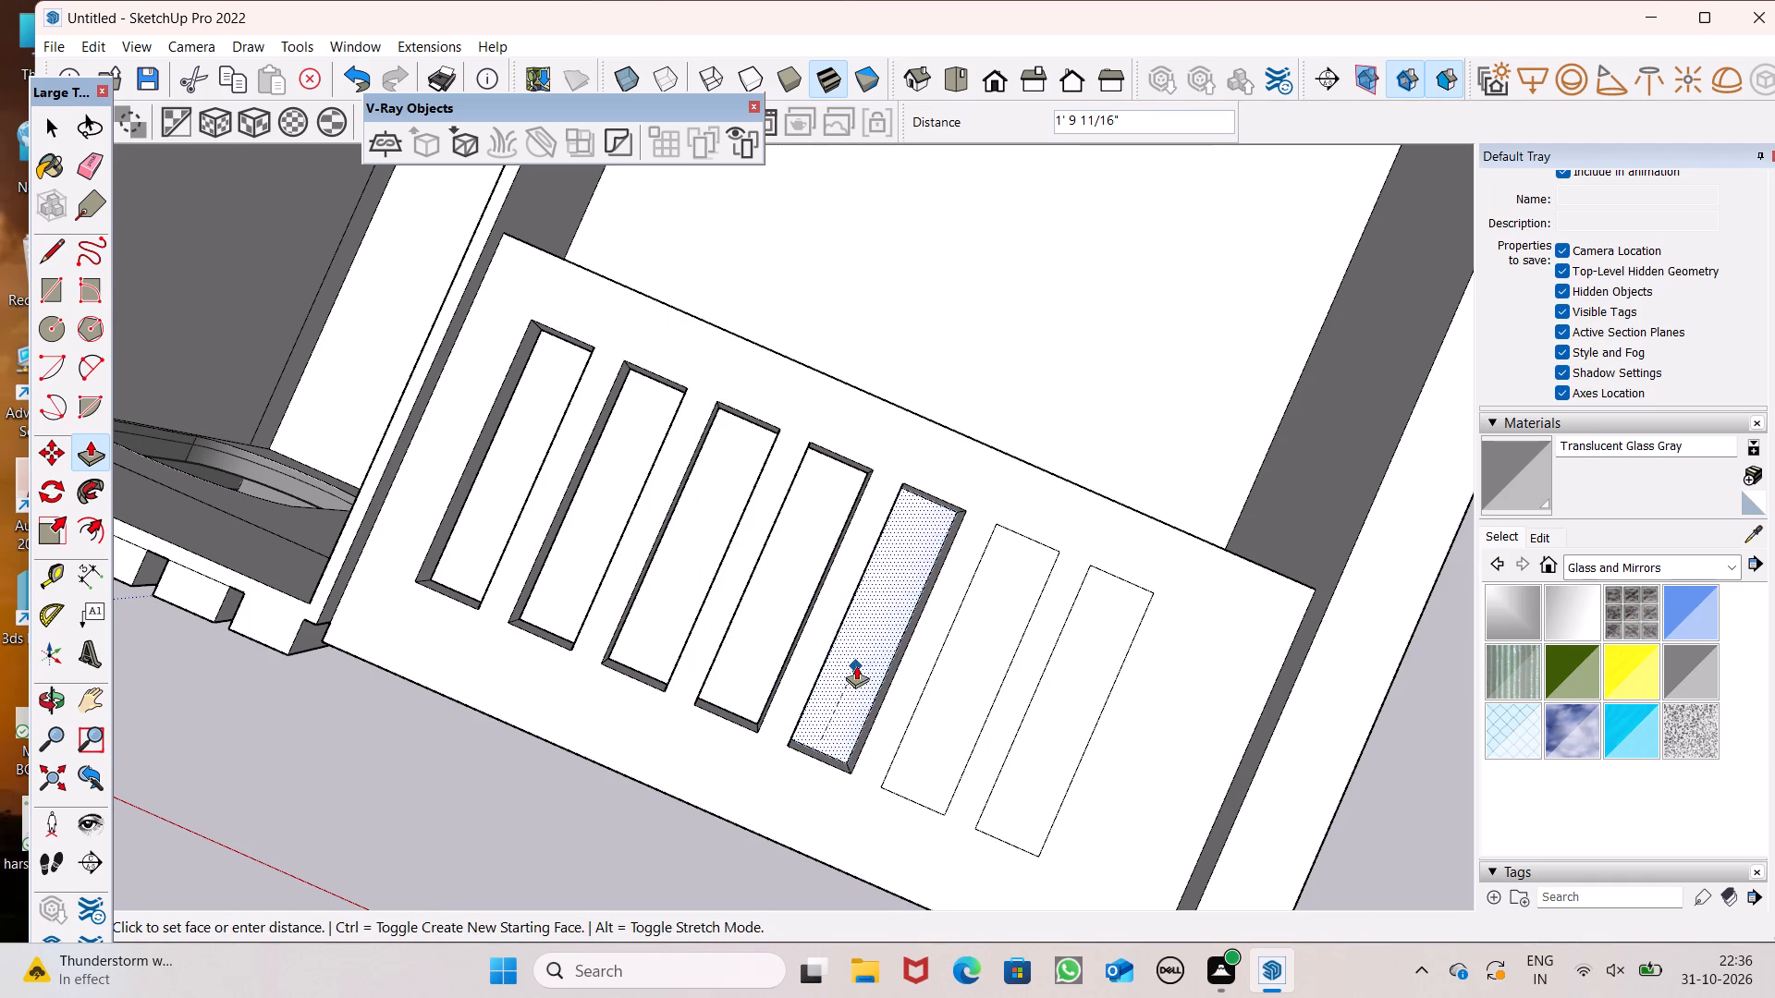
pyautogui.moveTo(856, 665); pyautogui.dragTo(862, 659)
pyautogui.moveTo(923, 770); pyautogui.dragTo(979, 676)
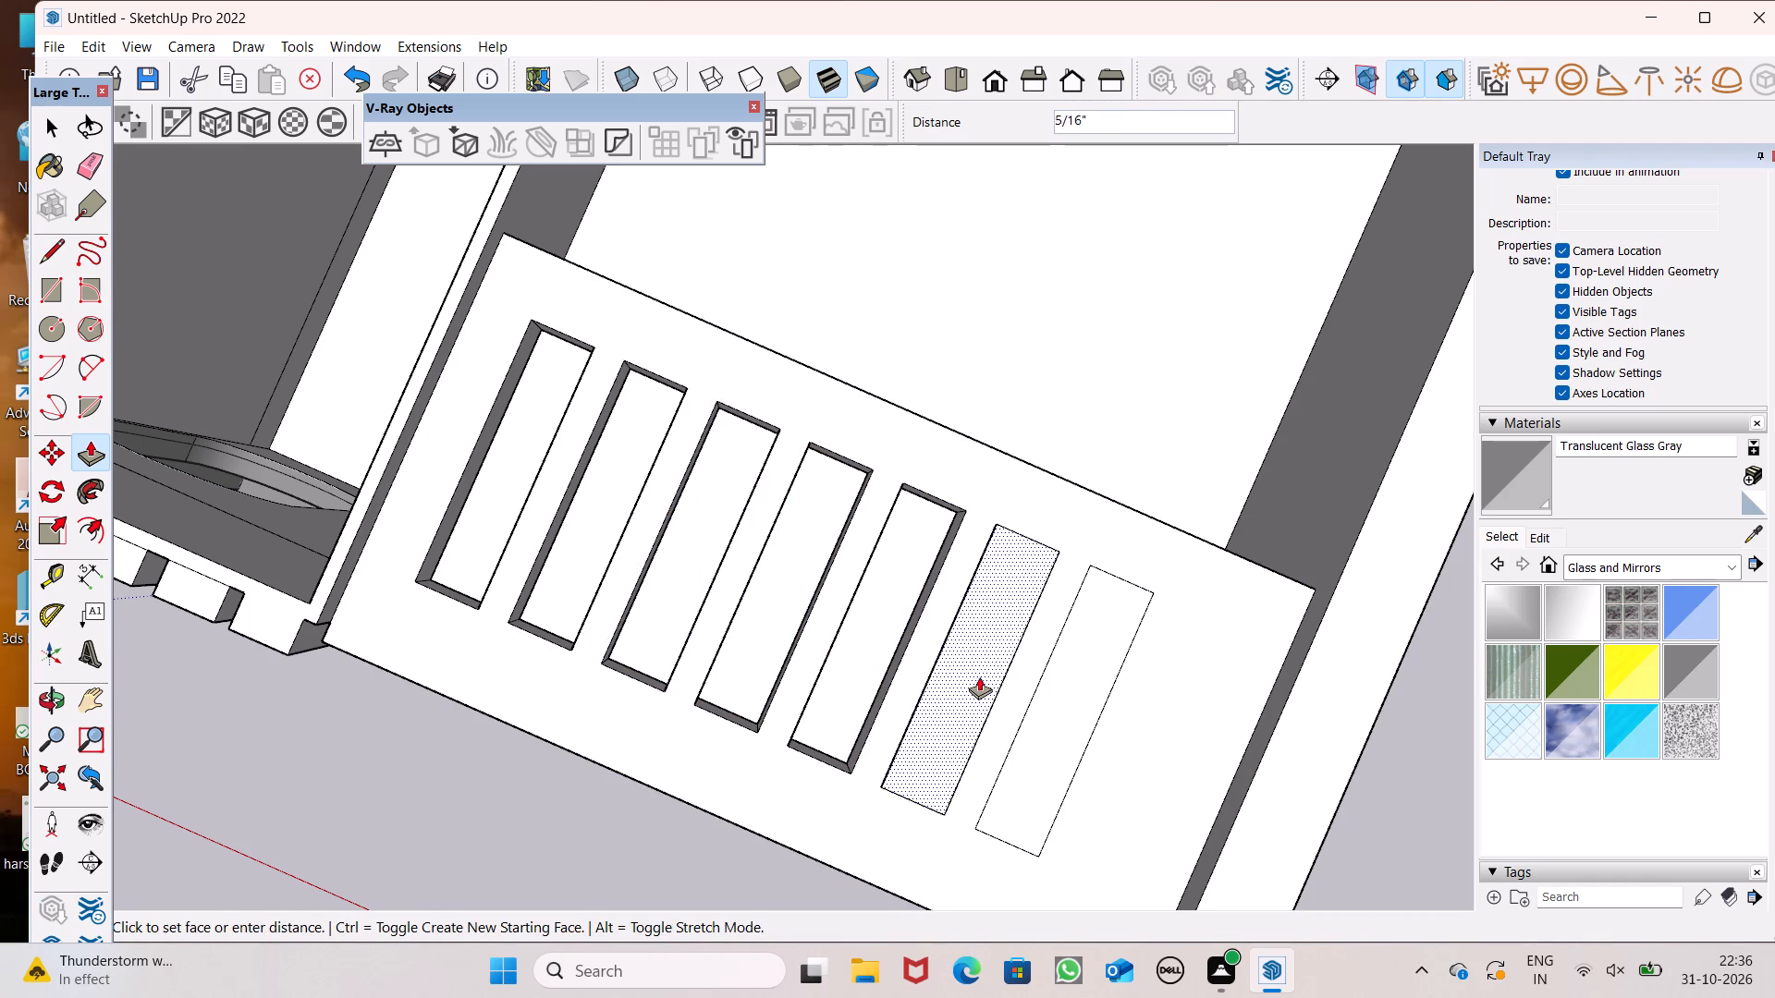
pyautogui.moveTo(979, 676); pyautogui.dragTo(950, 671)
pyautogui.scroll(-4, 805, 615)
pyautogui.scroll(7, 875, 761)
pyautogui.moveTo(991, 707); pyautogui.dragTo(982, 675)
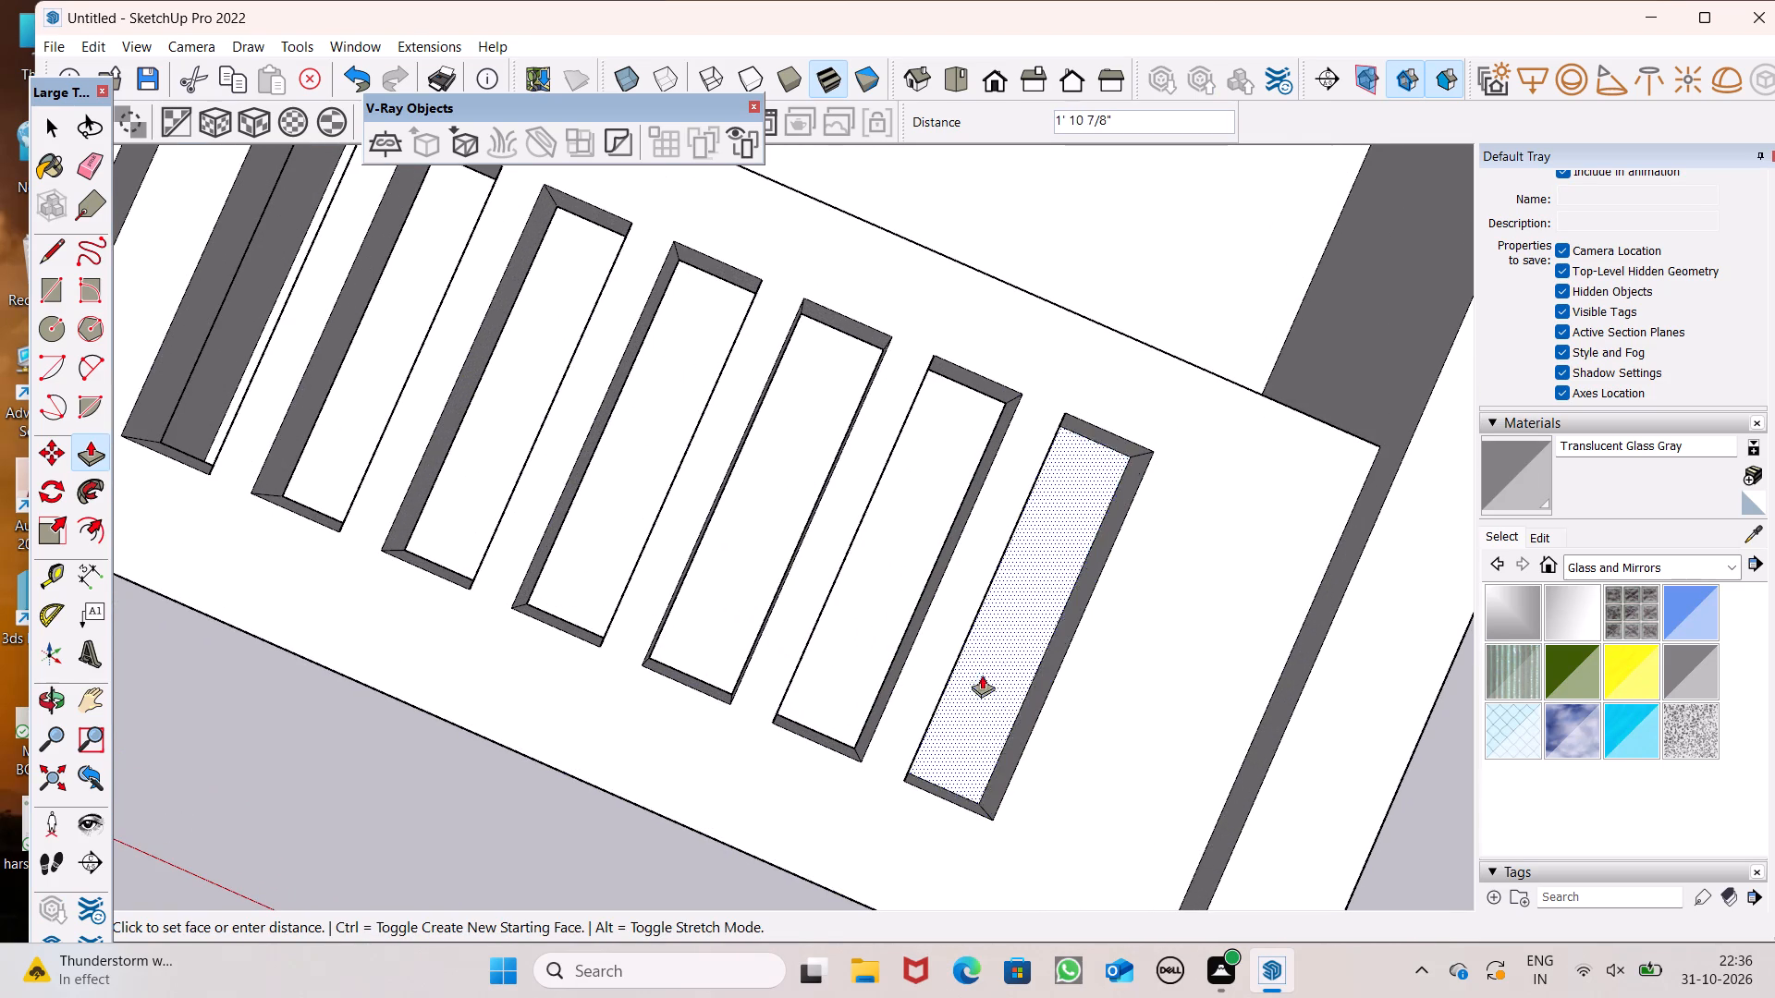
pyautogui.moveTo(982, 675); pyautogui.dragTo(991, 631)
# Inspect the slotted overhead slab and the building's front facade from several angles.
pyautogui.scroll(-5, 997, 643)
pyautogui.moveTo(805, 661); pyautogui.dragTo(1082, 70, button='middle')
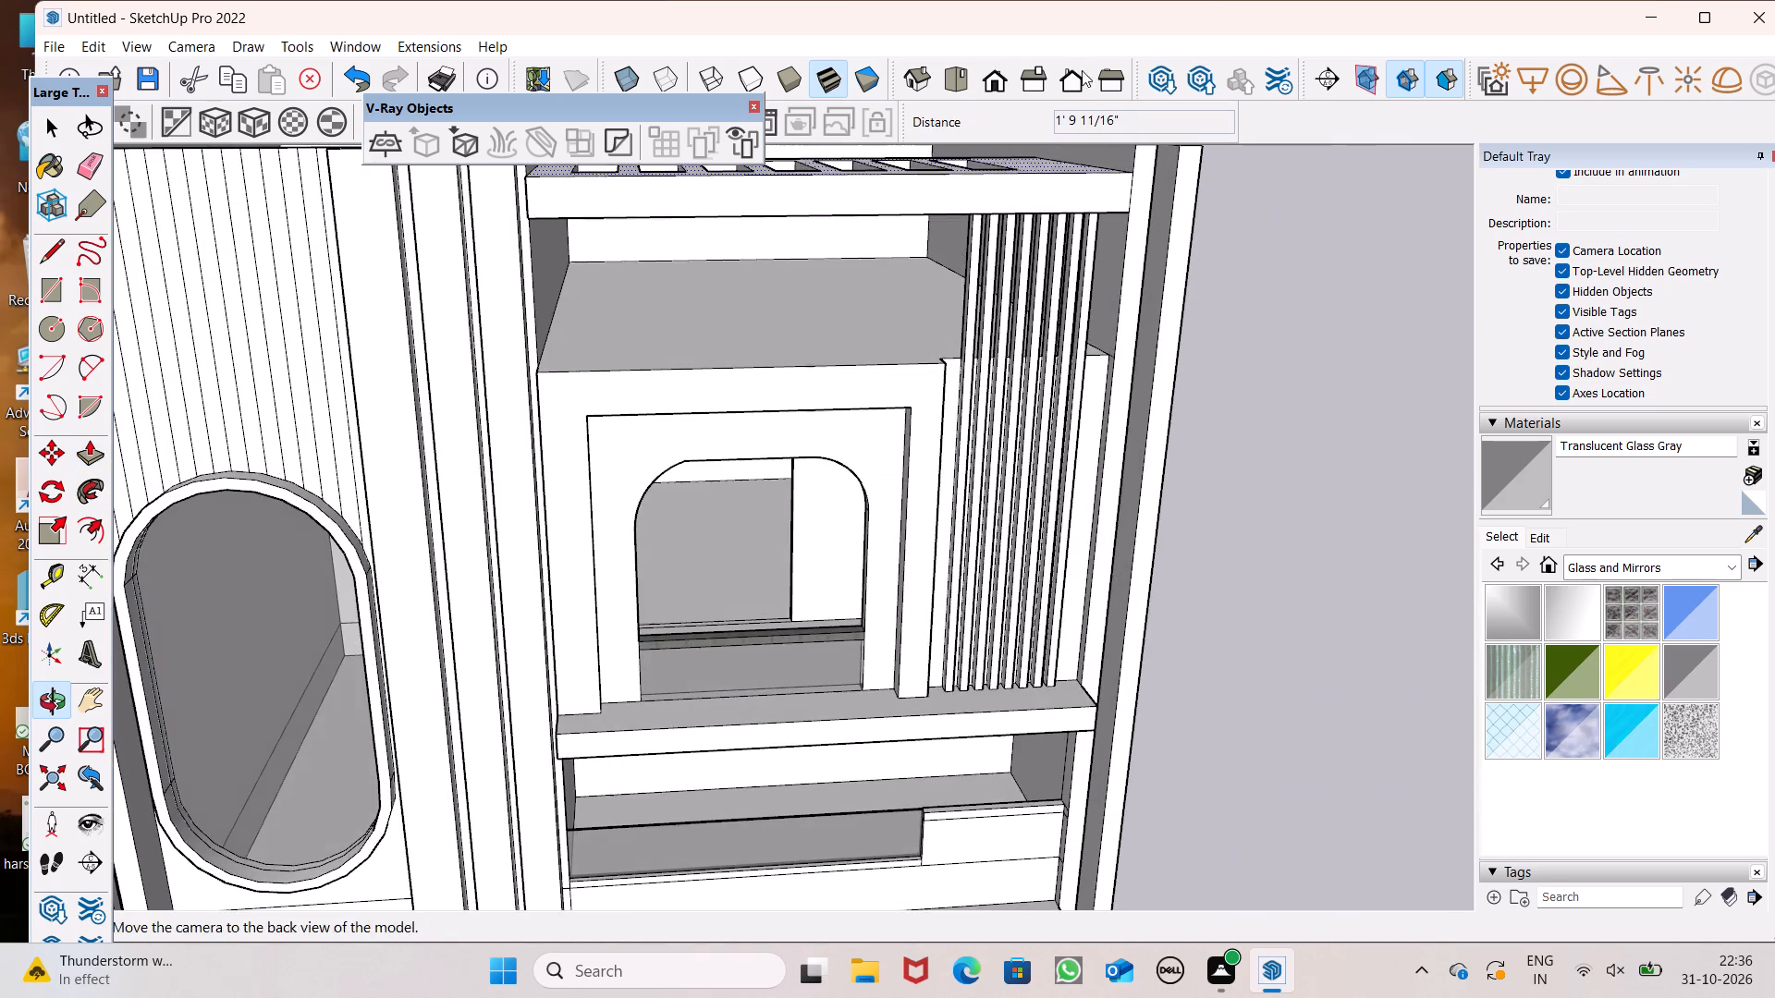
pyautogui.scroll(-4, 1003, 279)
pyautogui.press('space')
pyautogui.moveTo(979, 264); pyautogui.dragTo(843, 420, button='middle')
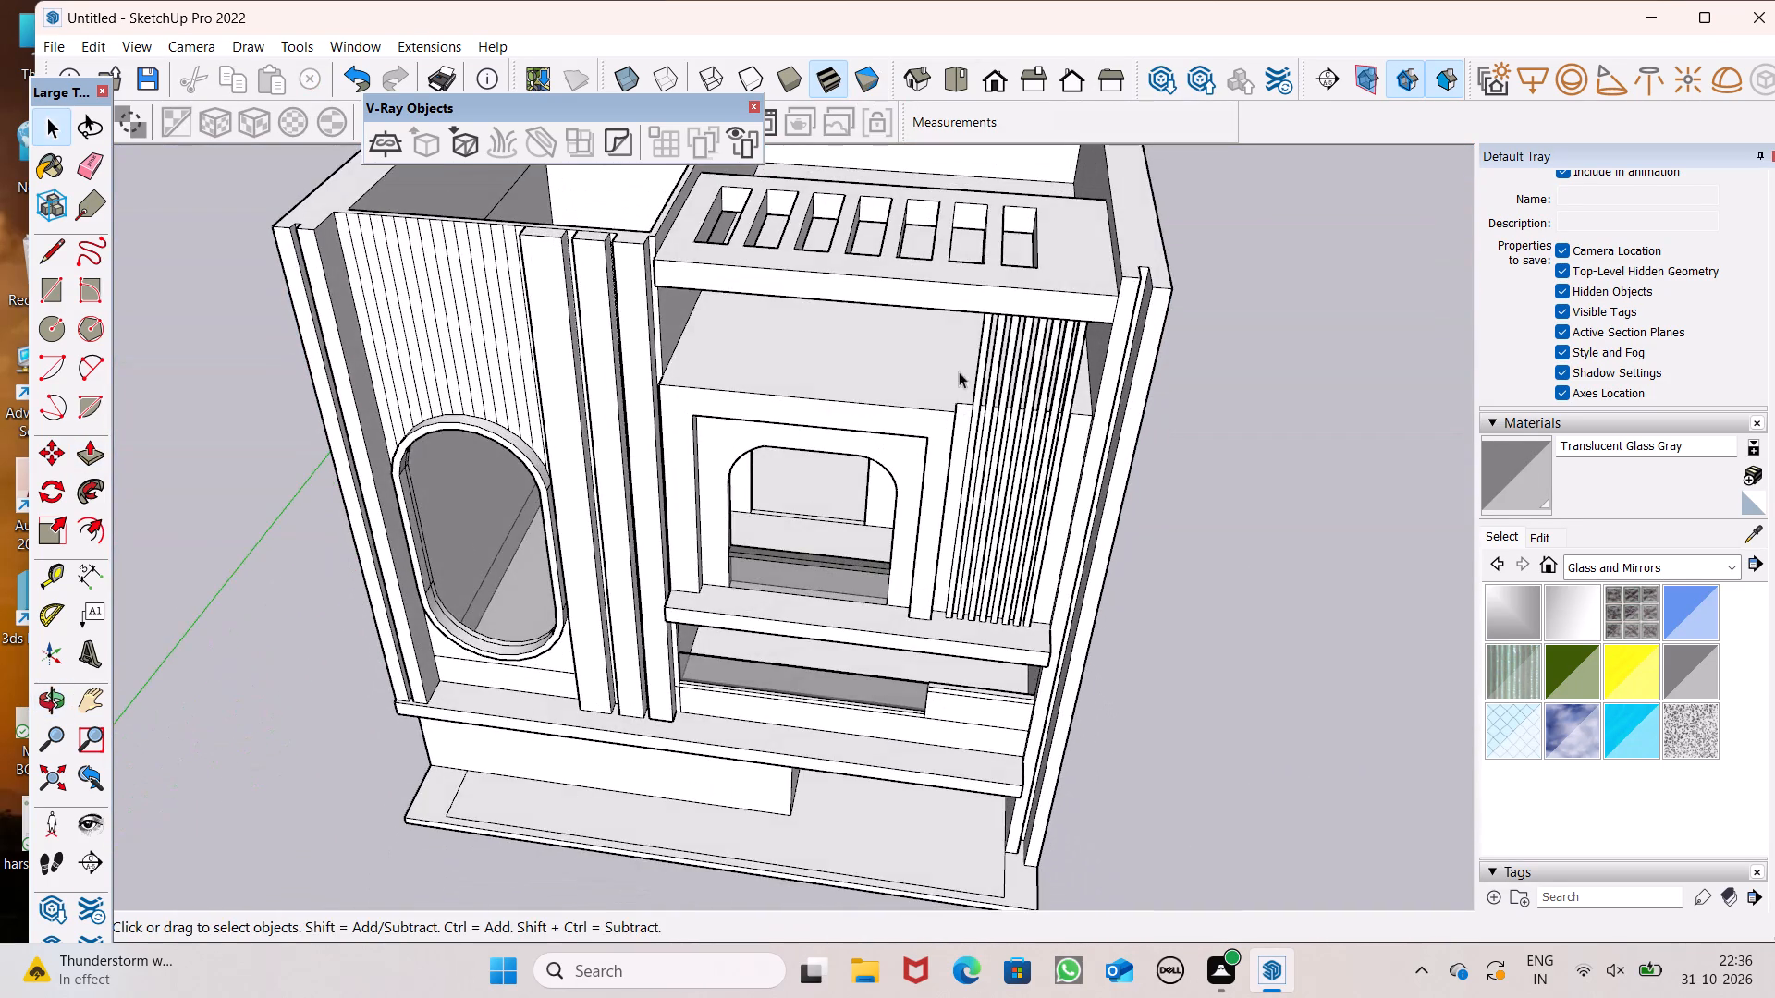
pyautogui.scroll(-2, 959, 371)
pyautogui.moveTo(985, 403); pyautogui.dragTo(1038, 344, button='middle')
pyautogui.scroll(-3, 1039, 357)
pyautogui.moveTo(1042, 385); pyautogui.dragTo(1064, 337, button='middle')
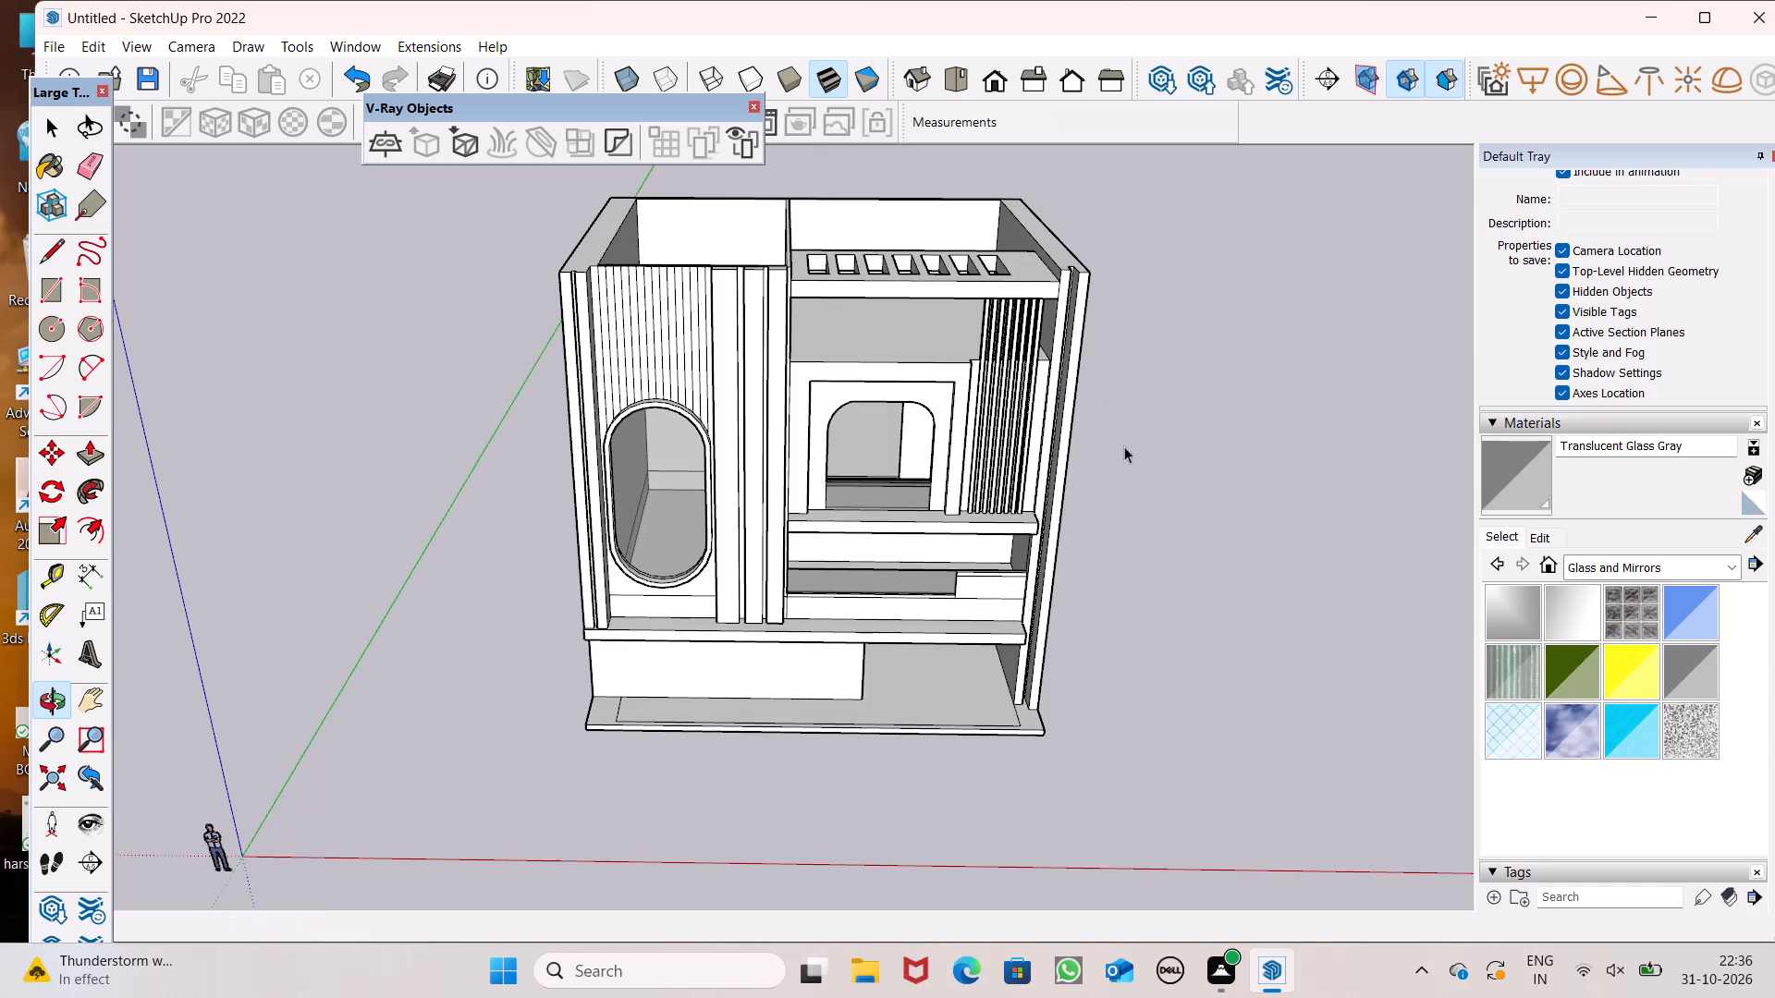
pyautogui.scroll(-2, 1038, 448)
pyautogui.scroll(-2, 904, 413)
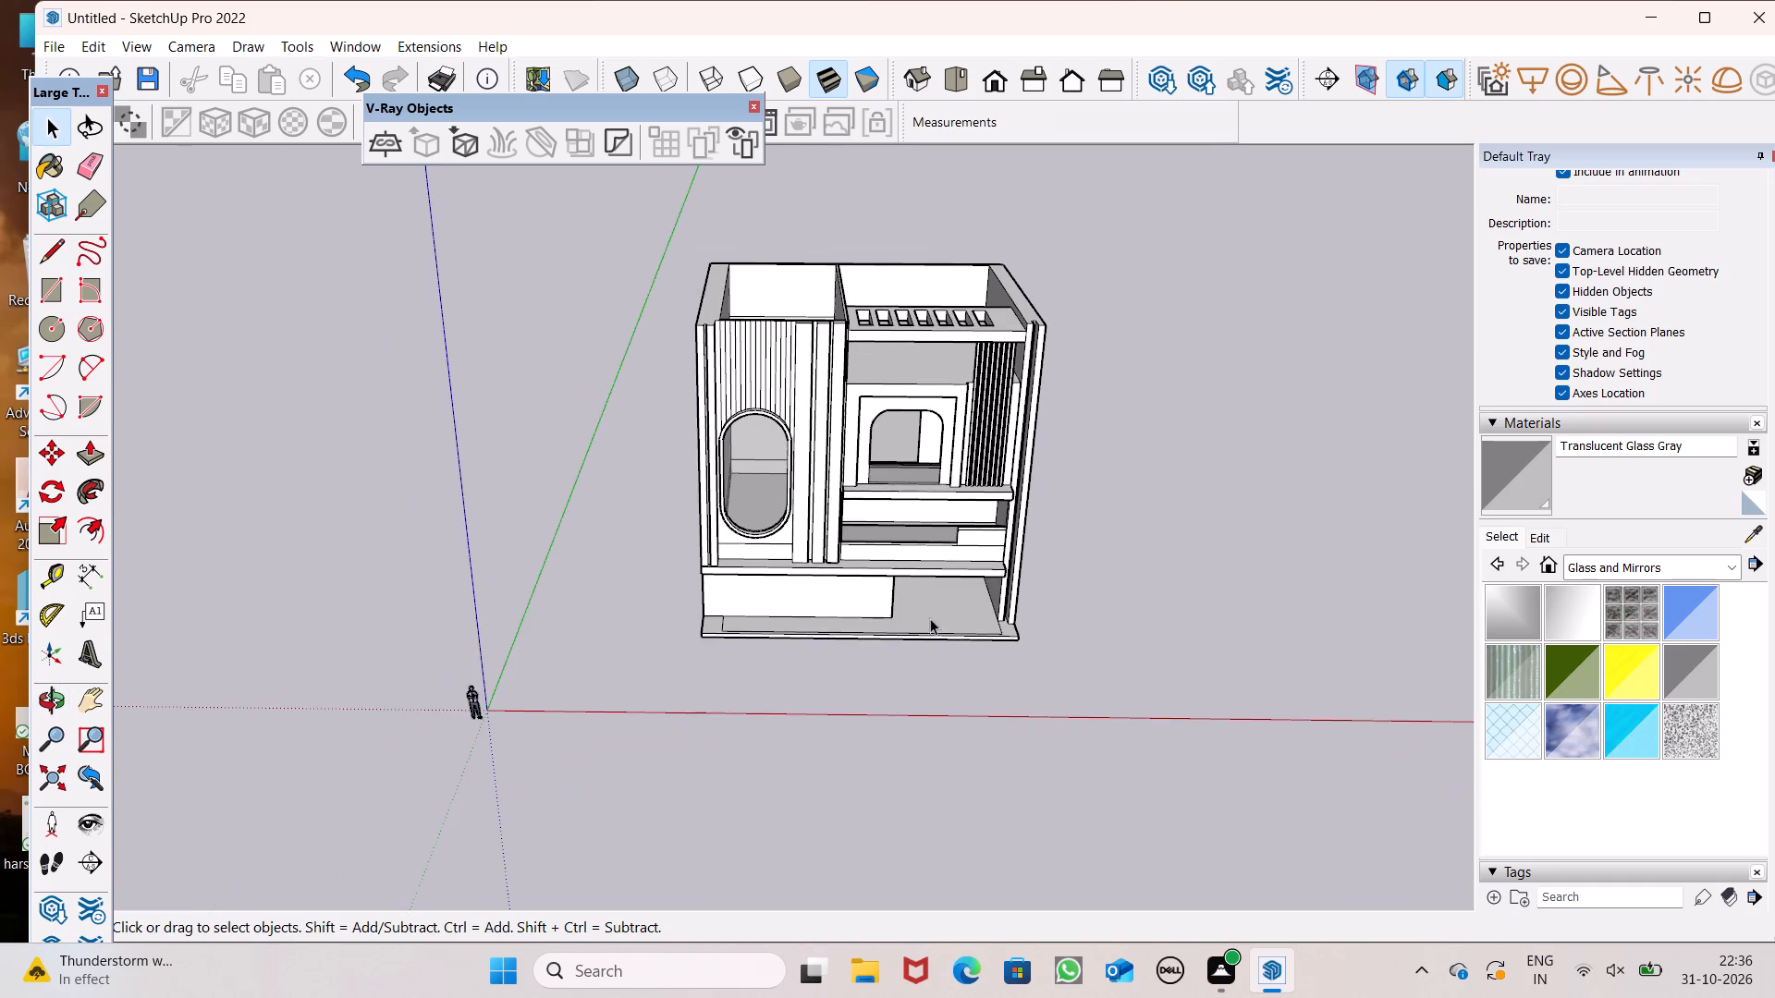
pyautogui.moveTo(930, 552); pyautogui.dragTo(912, 321, button='middle')
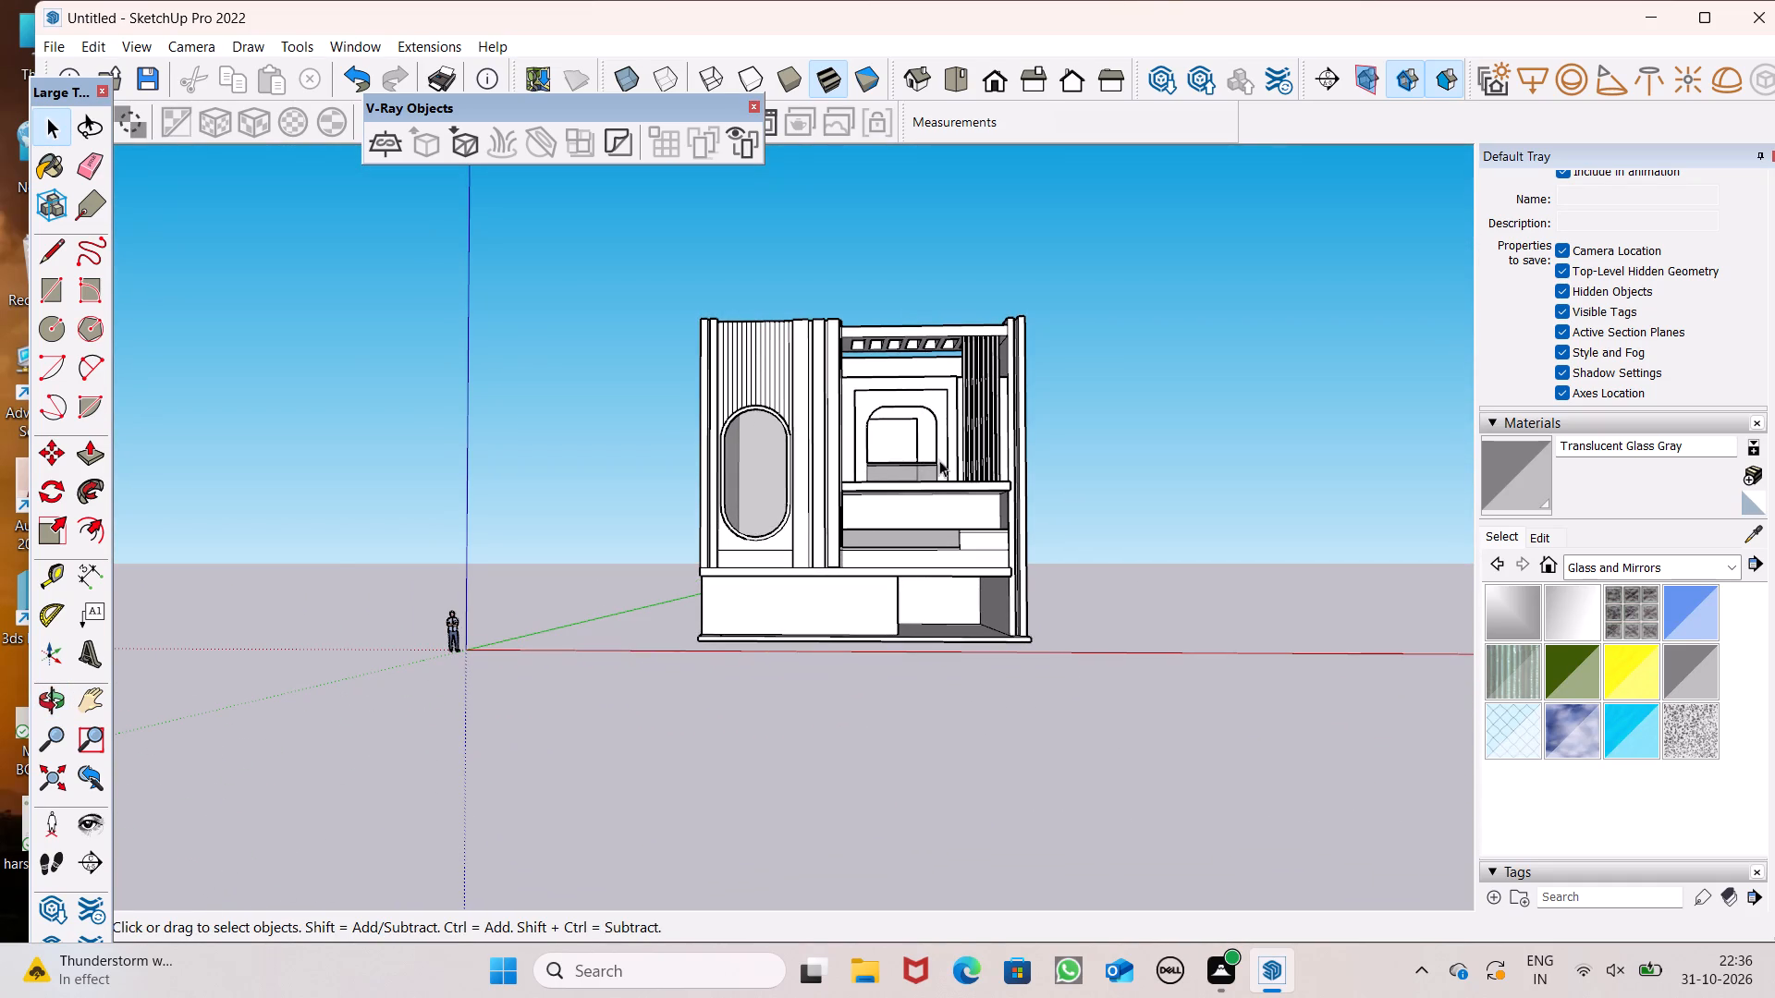
# Draw a door rectangle about 8' 3" by 6' 1" rising from the floor edge on the lower balcony's recessed back wall.
pyautogui.scroll(10, 912, 526)
pyautogui.moveTo(913, 566); pyautogui.dragTo(903, 630, button='middle')
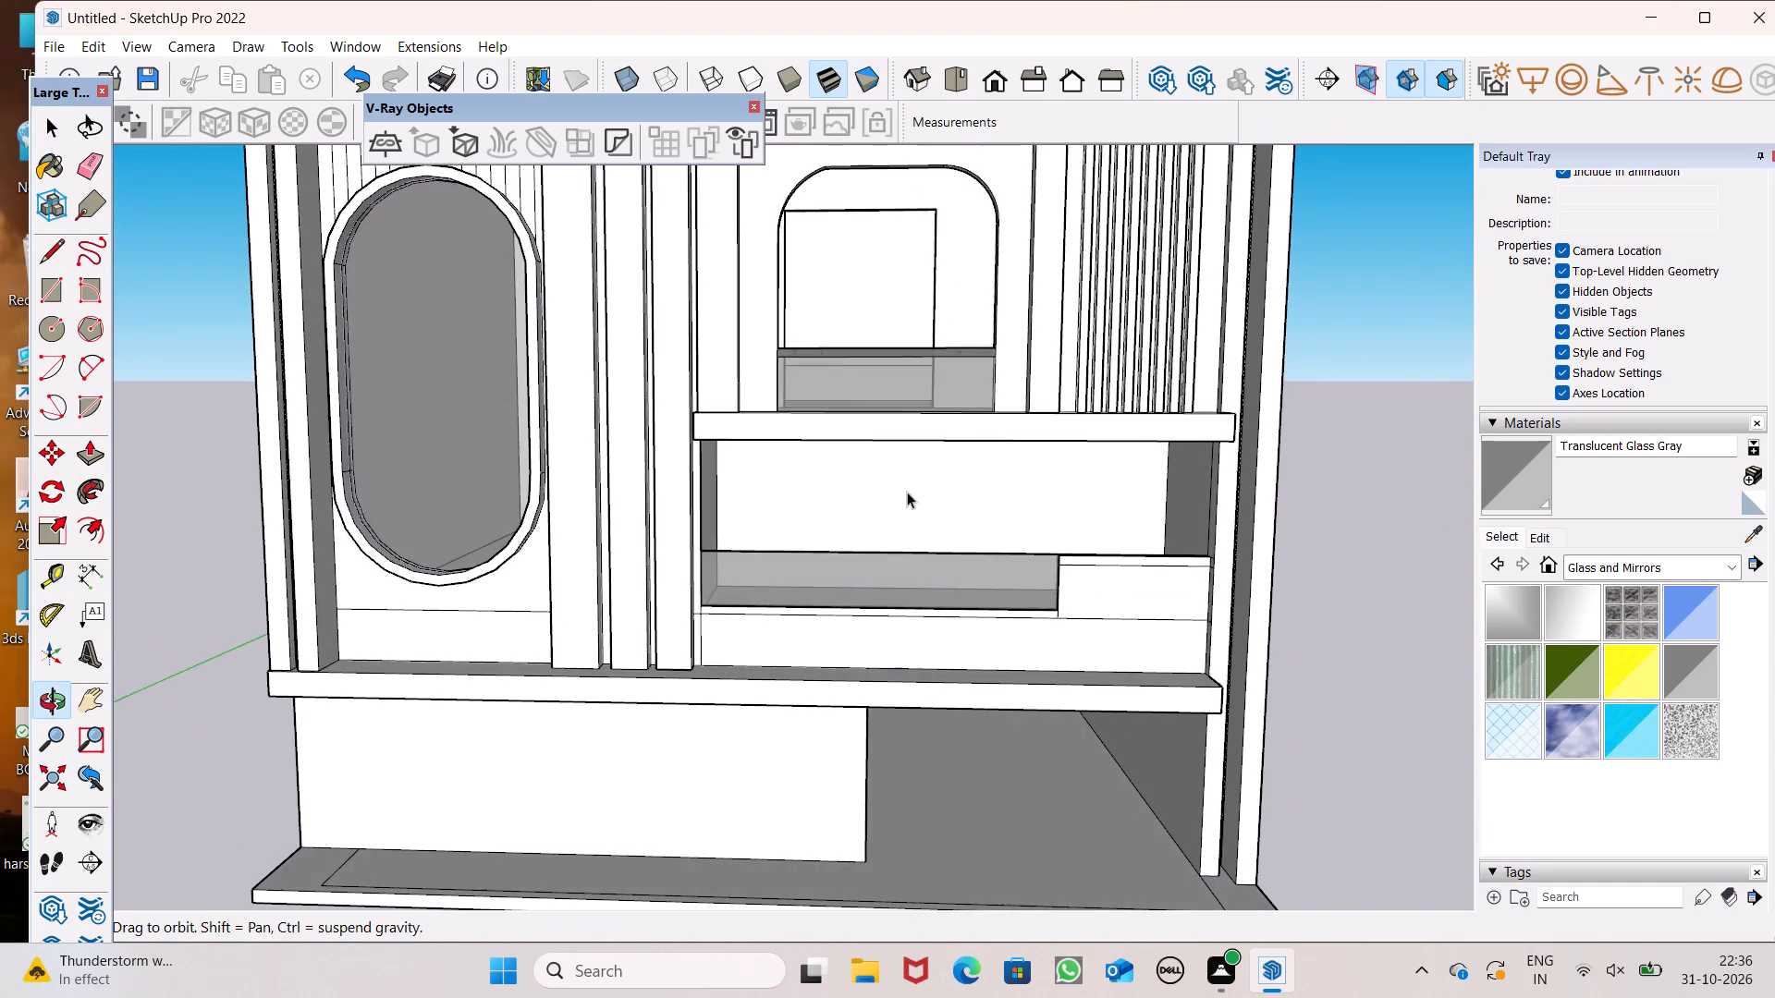
pyautogui.scroll(8, 907, 492)
pyautogui.scroll(-3, 876, 542)
pyautogui.moveTo(896, 550); pyautogui.dragTo(903, 638, button='middle')
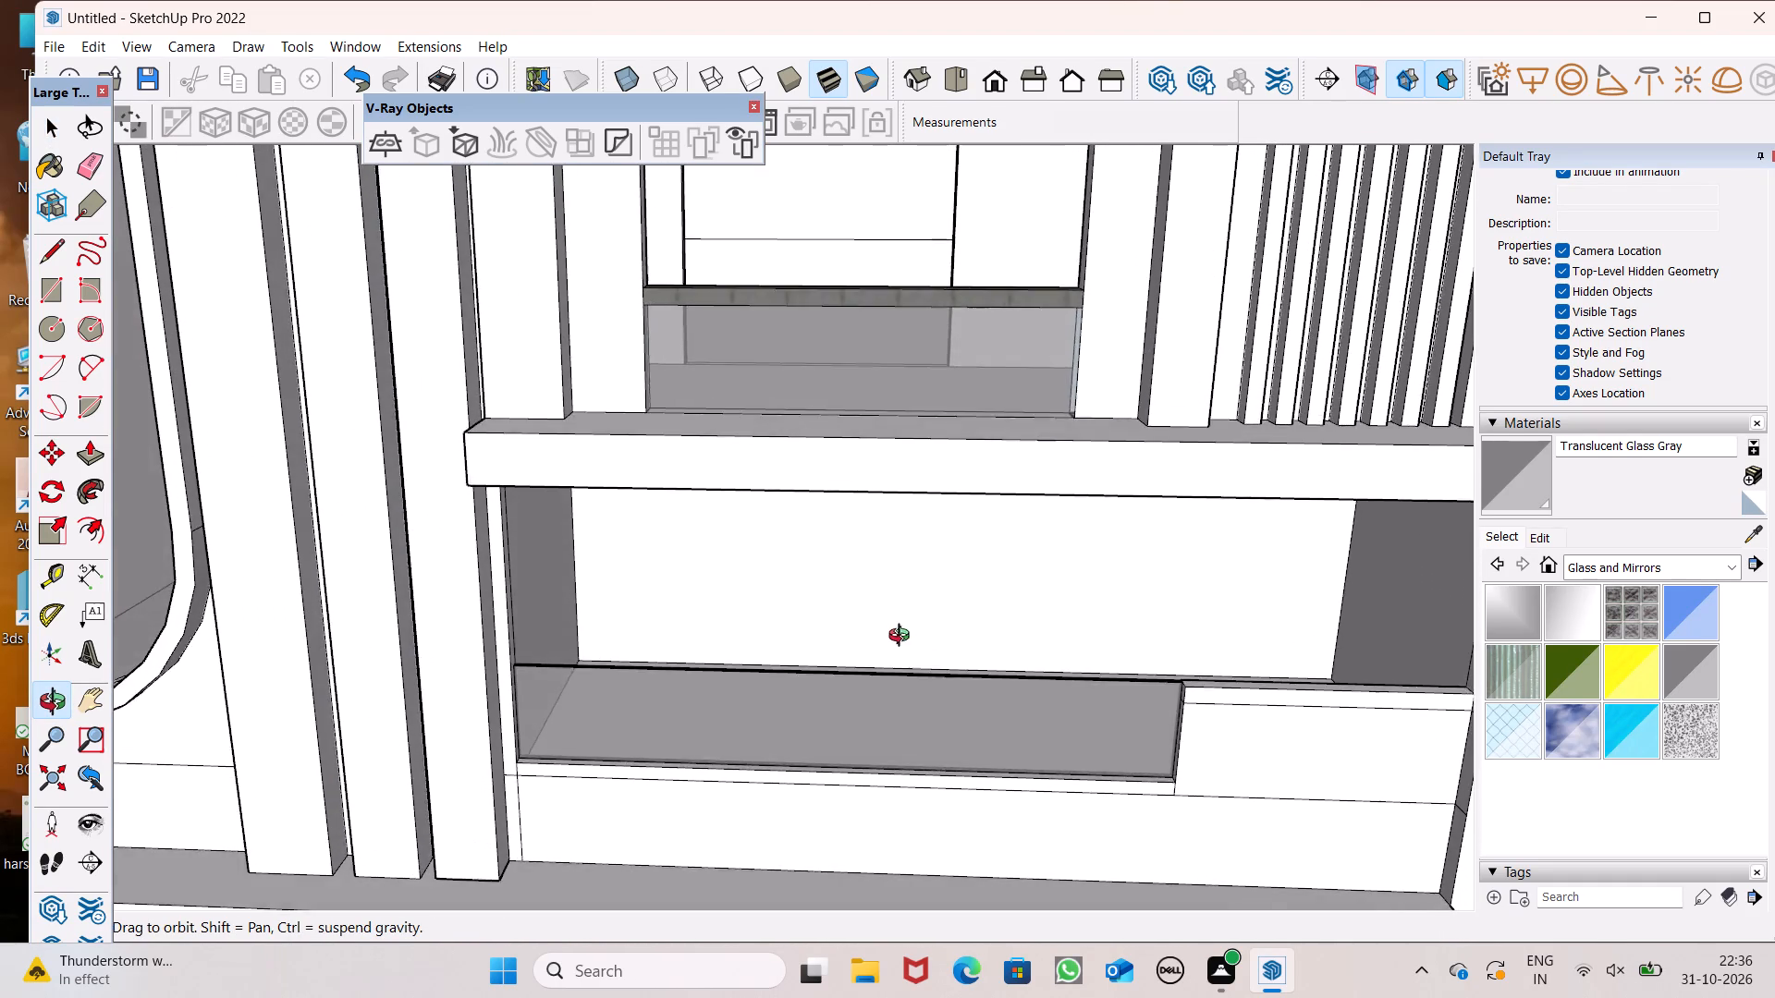
pyautogui.moveTo(903, 638); pyautogui.dragTo(920, 609, button='middle')
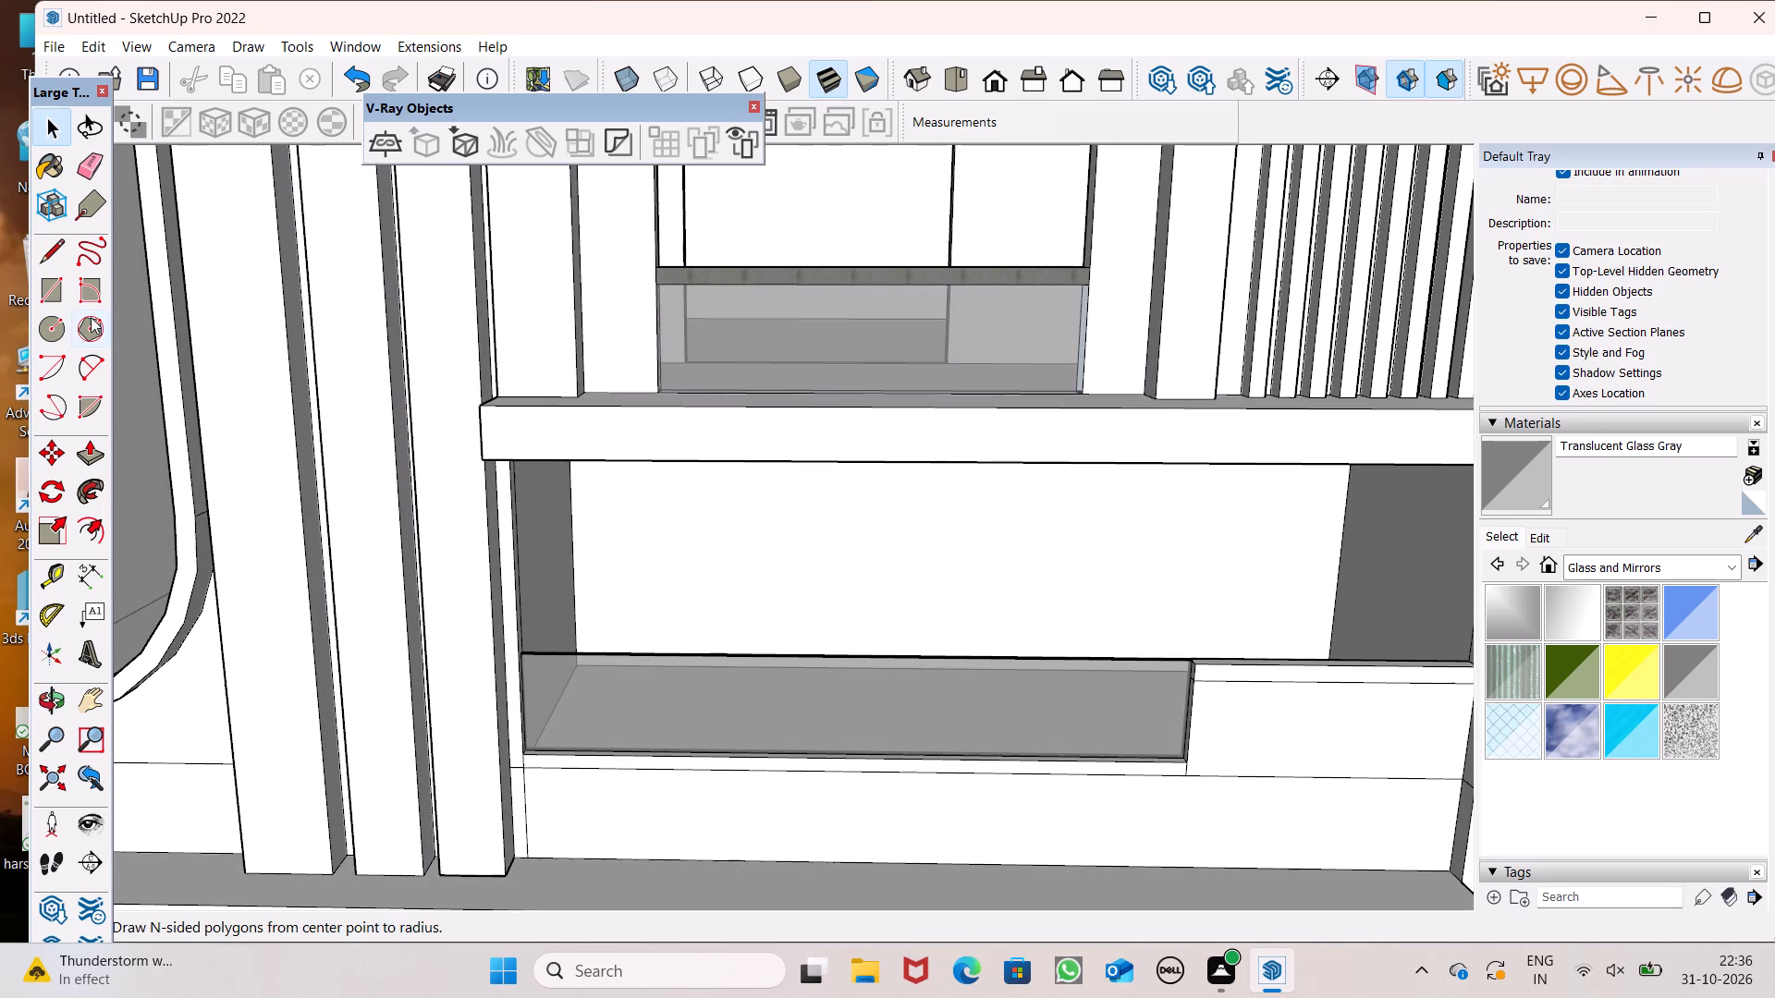
pyautogui.click(45, 293)
pyautogui.scroll(7, 722, 533)
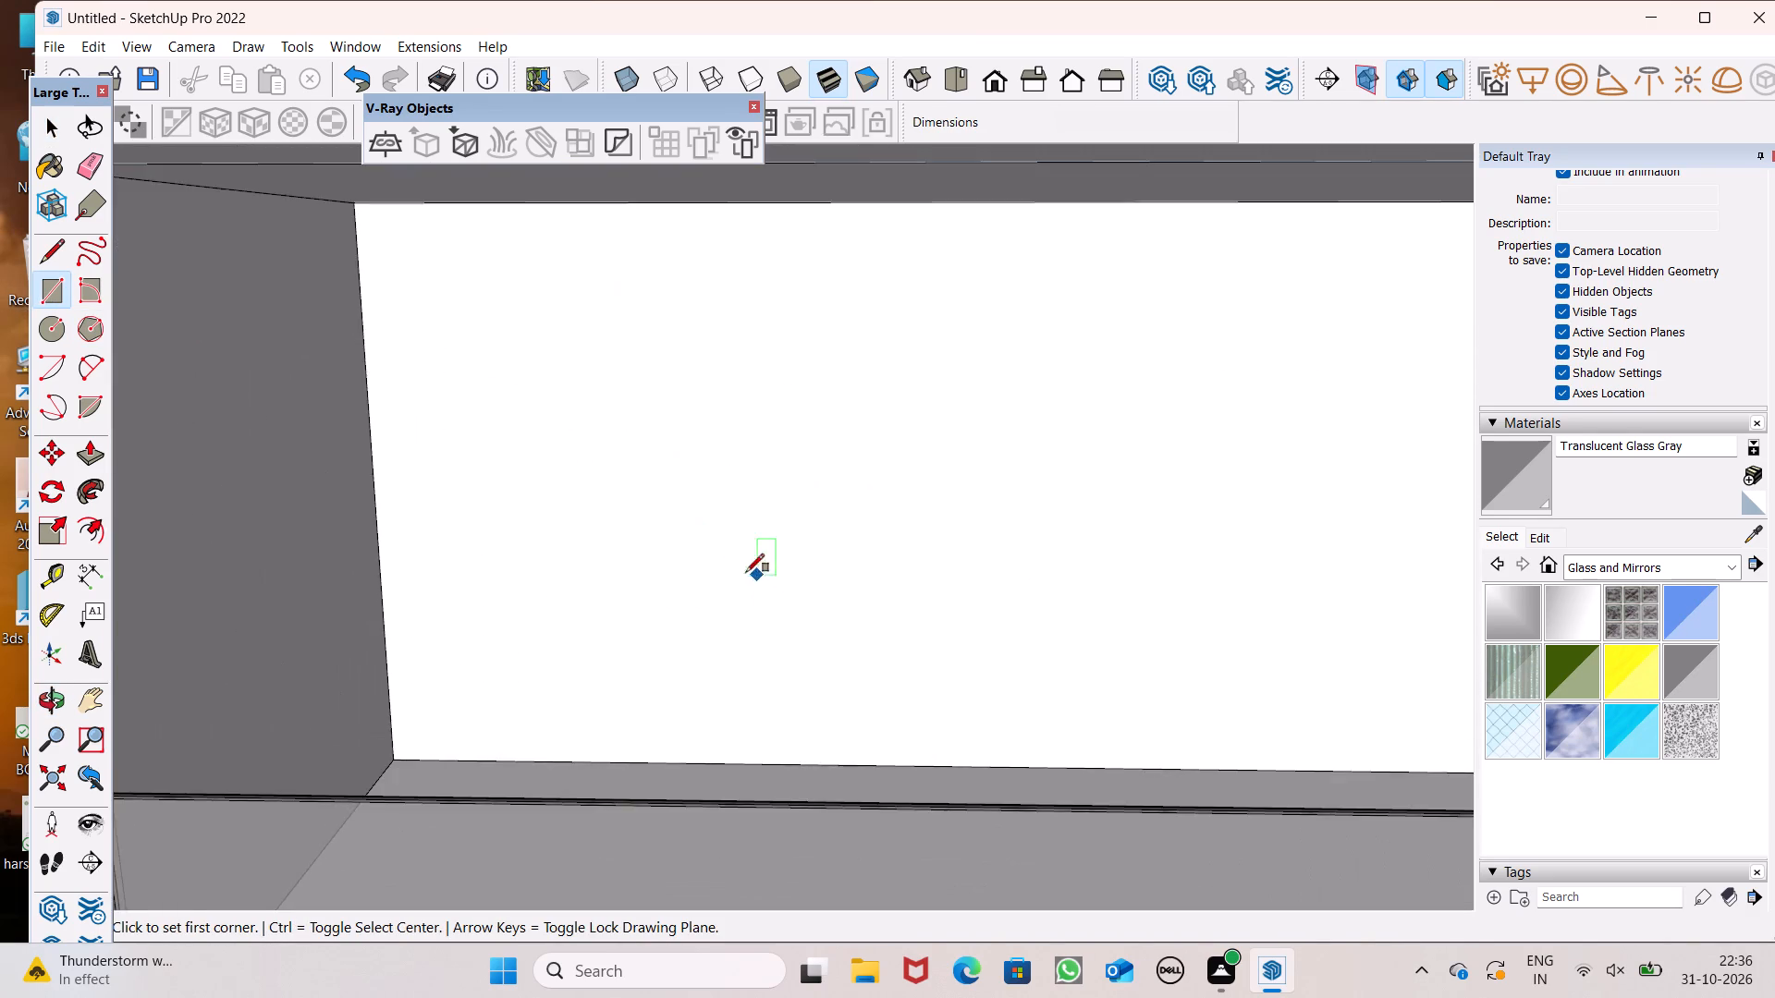
pyautogui.scroll(-5, 724, 570)
pyautogui.scroll(5, 971, 656)
pyautogui.scroll(-5, 949, 698)
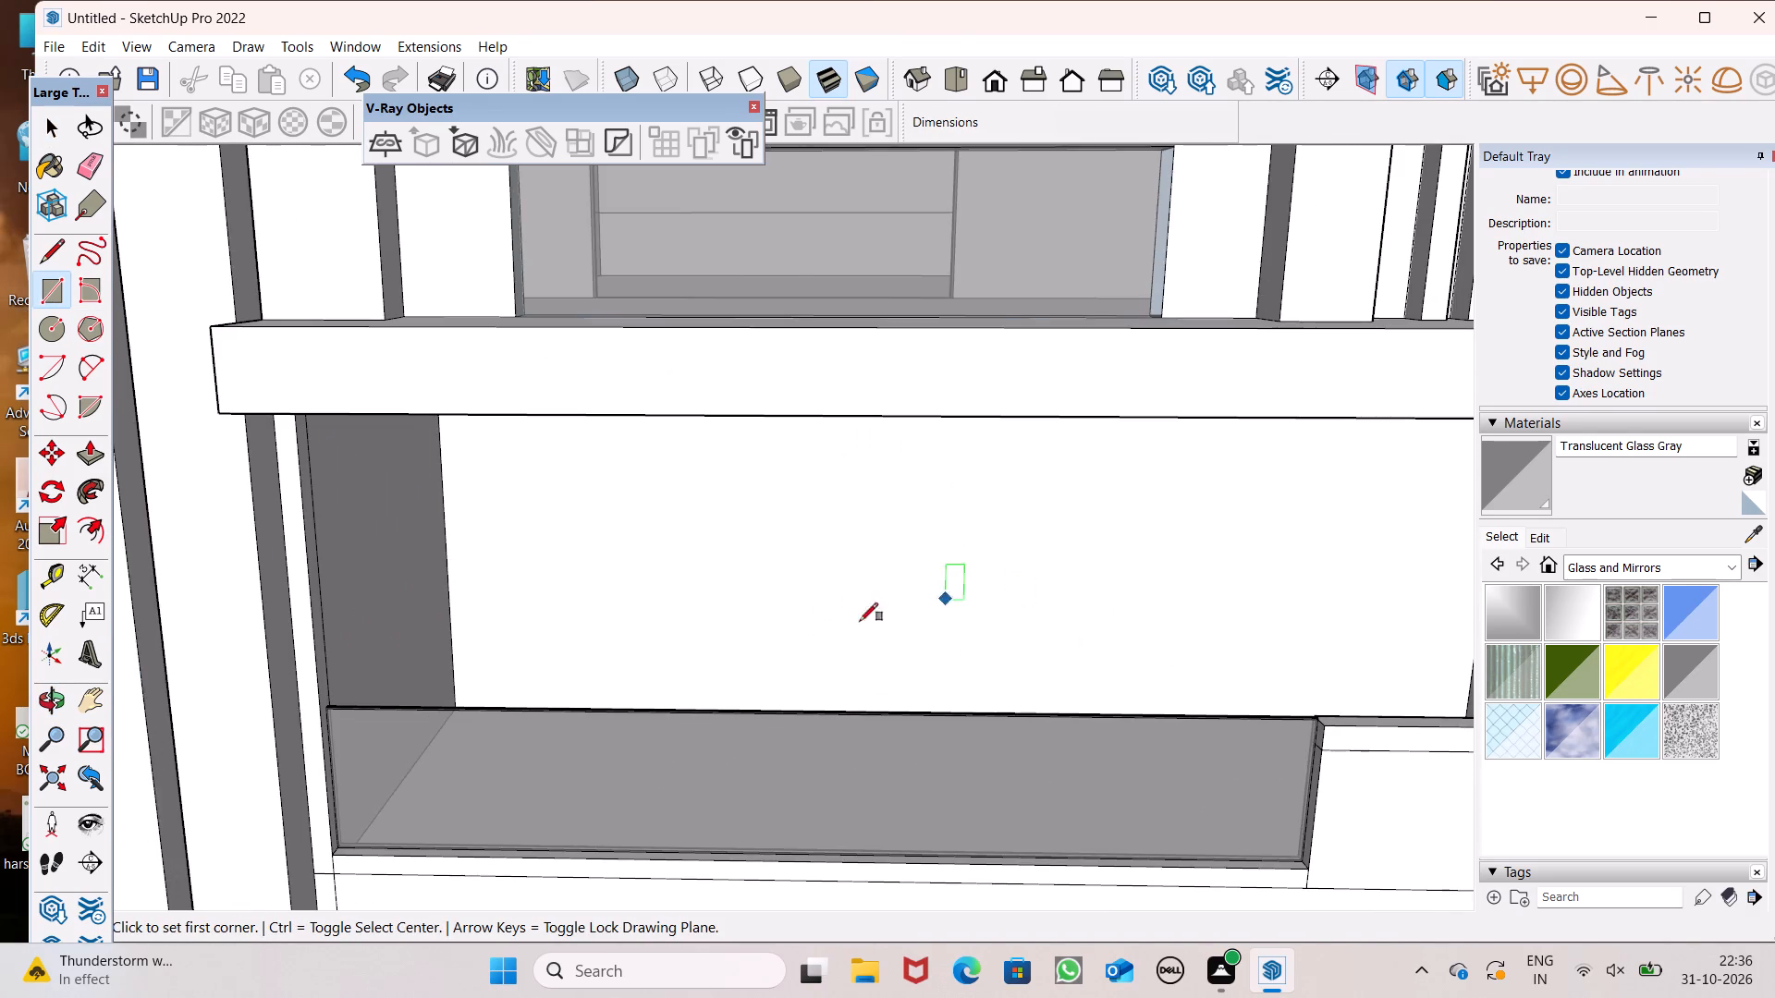
pyautogui.scroll(-3, 812, 642)
pyautogui.moveTo(1105, 686); pyautogui.dragTo(1110, 746, button='middle')
pyautogui.scroll(3, 1075, 697)
pyautogui.scroll(-1, 1006, 674)
pyautogui.scroll(5, 987, 674)
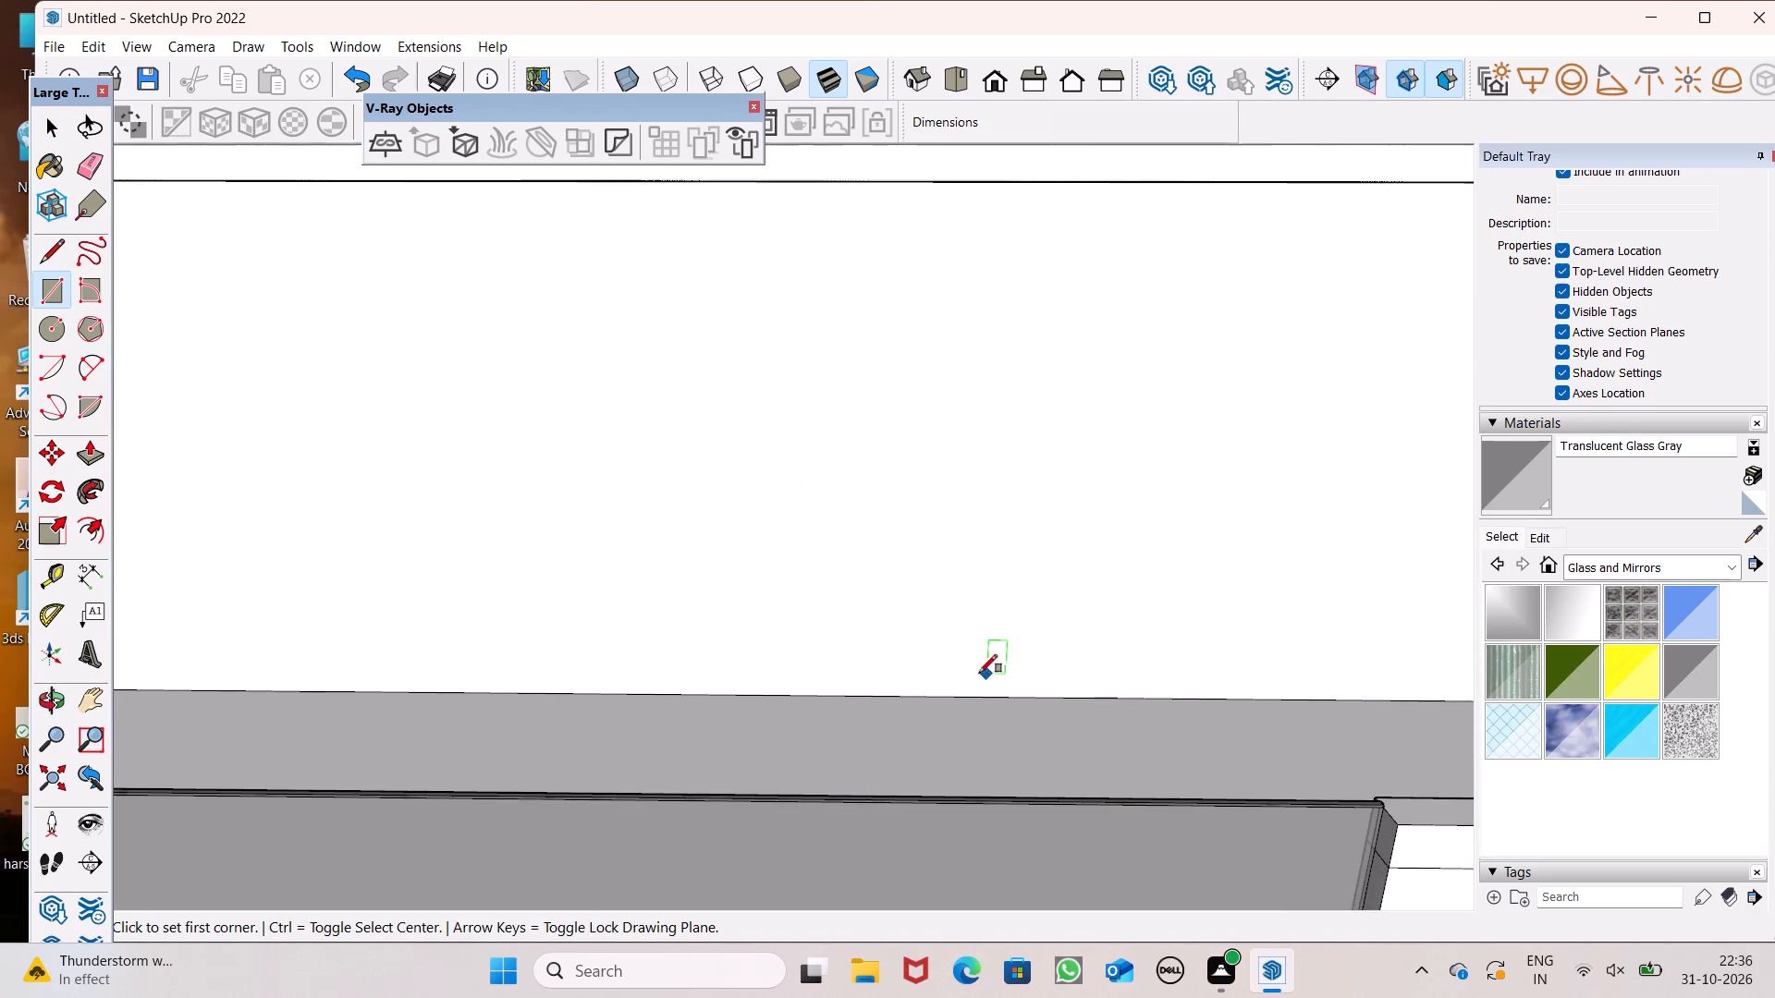
pyautogui.scroll(-3, 947, 663)
pyautogui.moveTo(948, 670); pyautogui.dragTo(928, 672, button='middle')
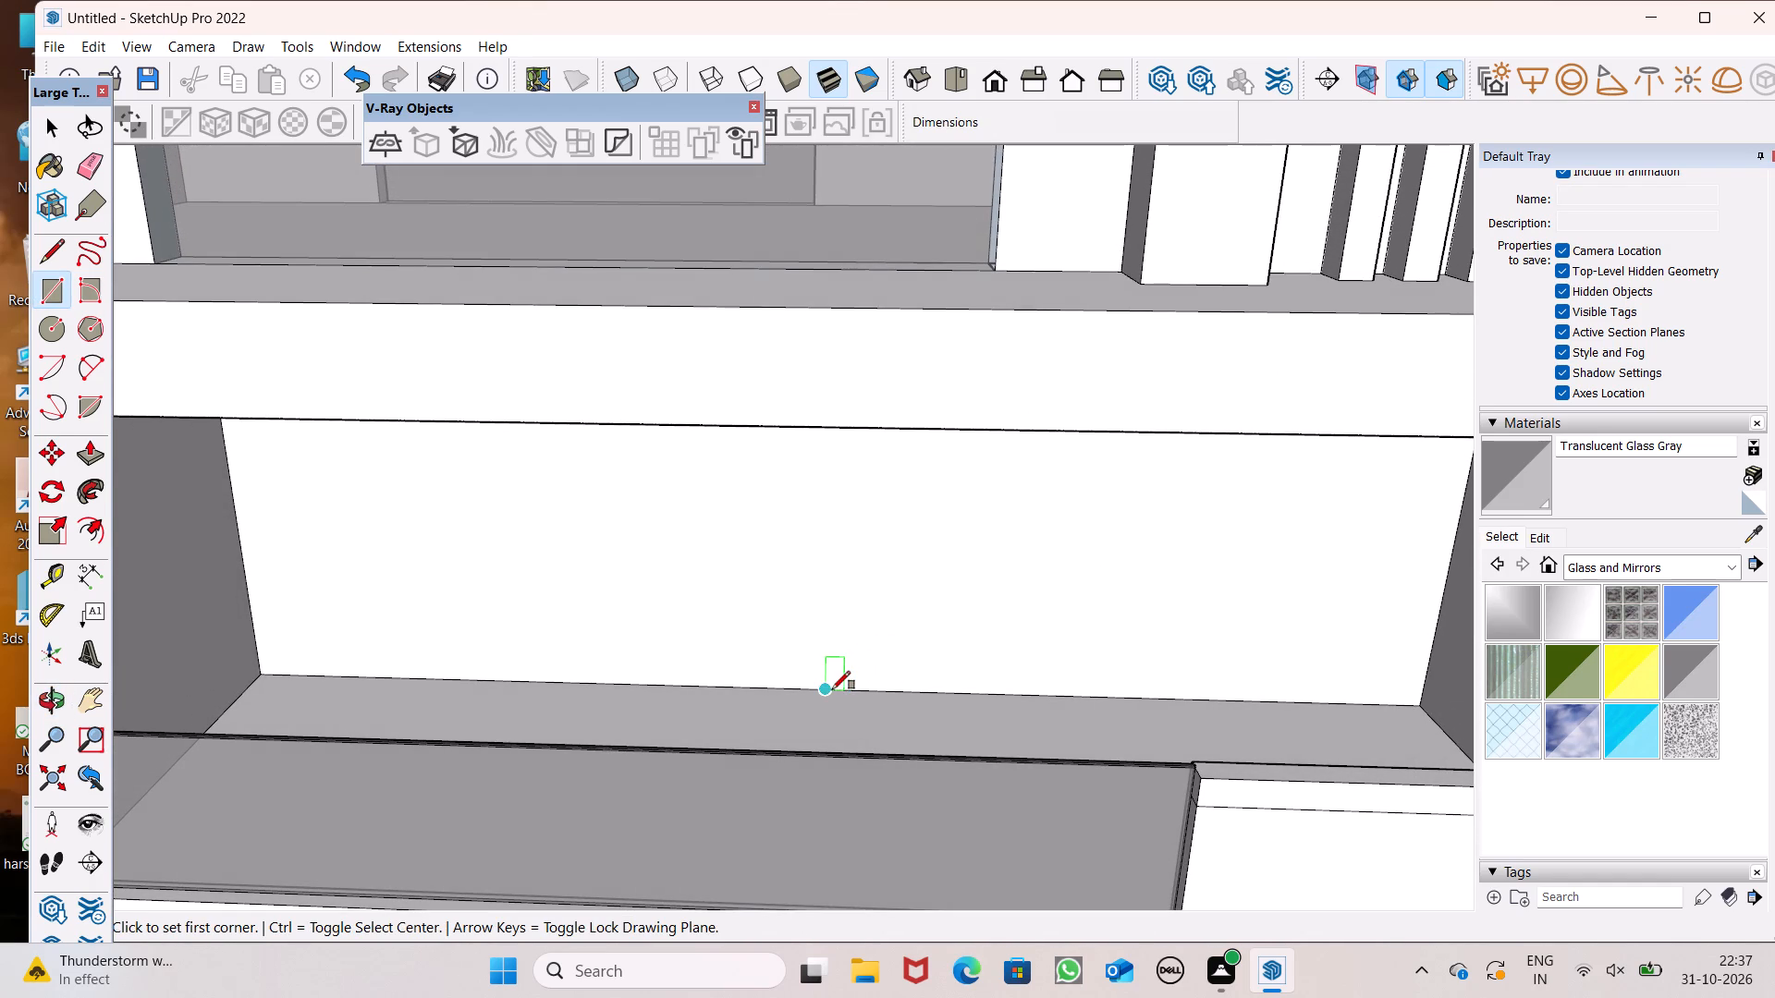
pyautogui.click(831, 689)
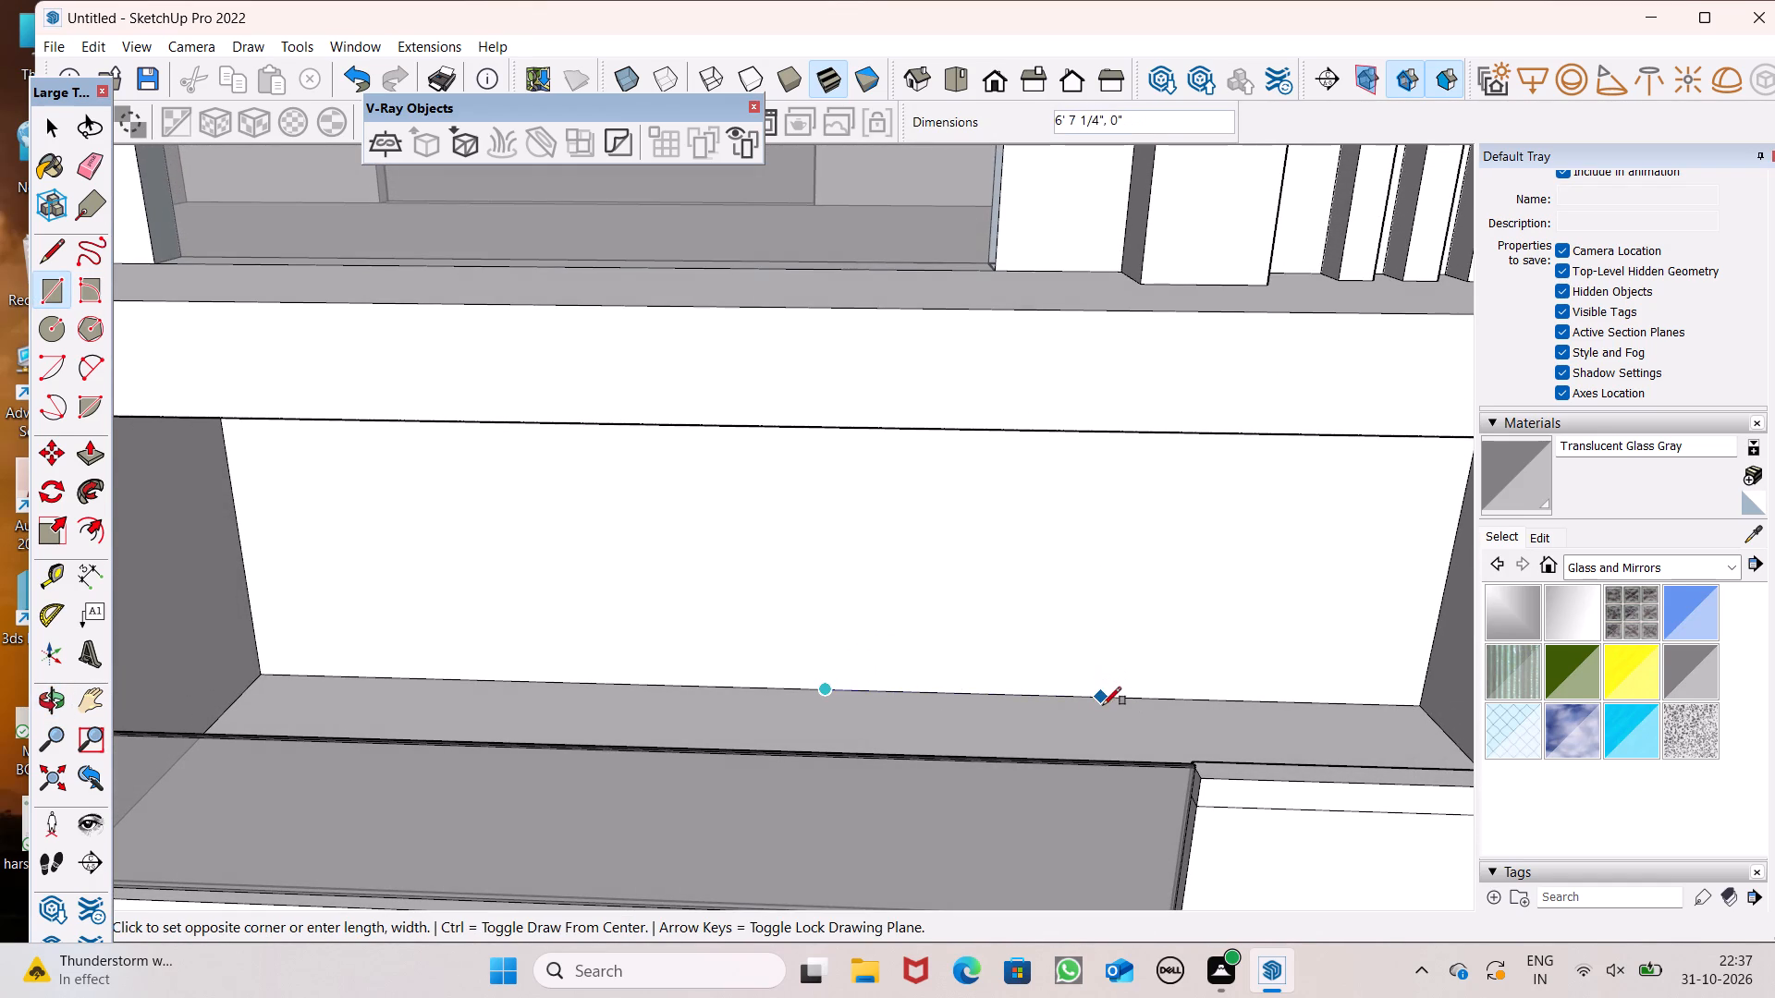
pyautogui.press('space')
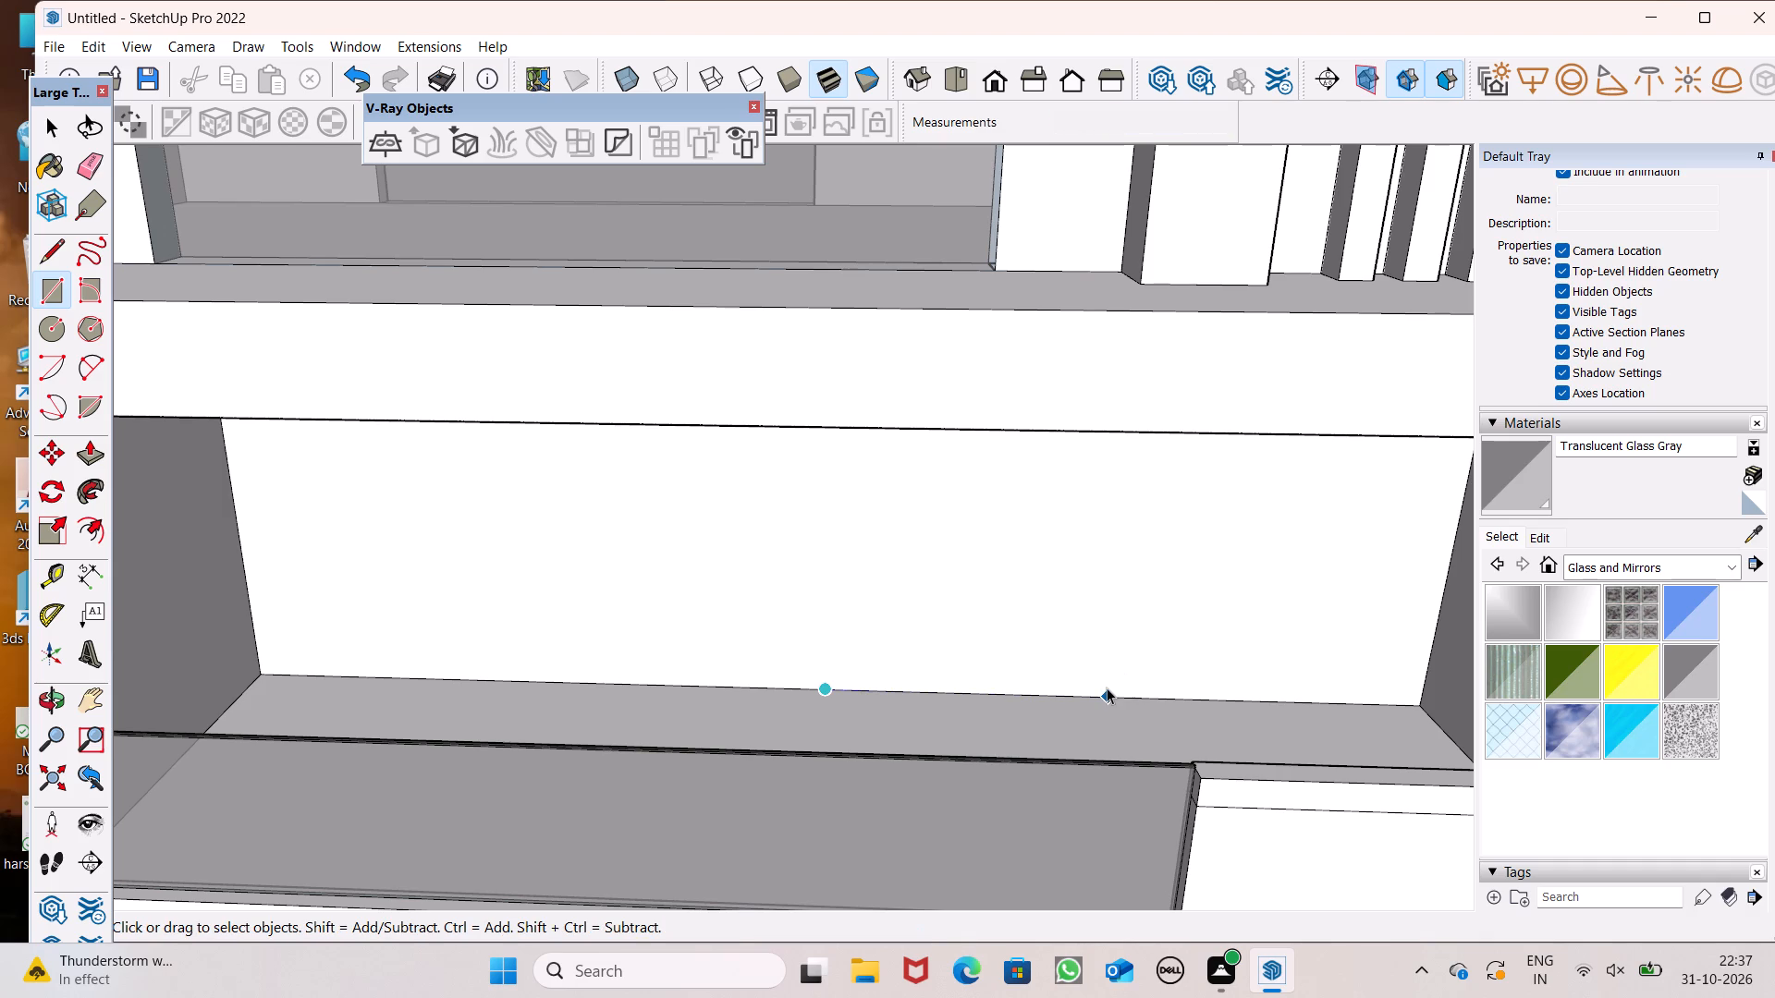
pyautogui.click(53, 288)
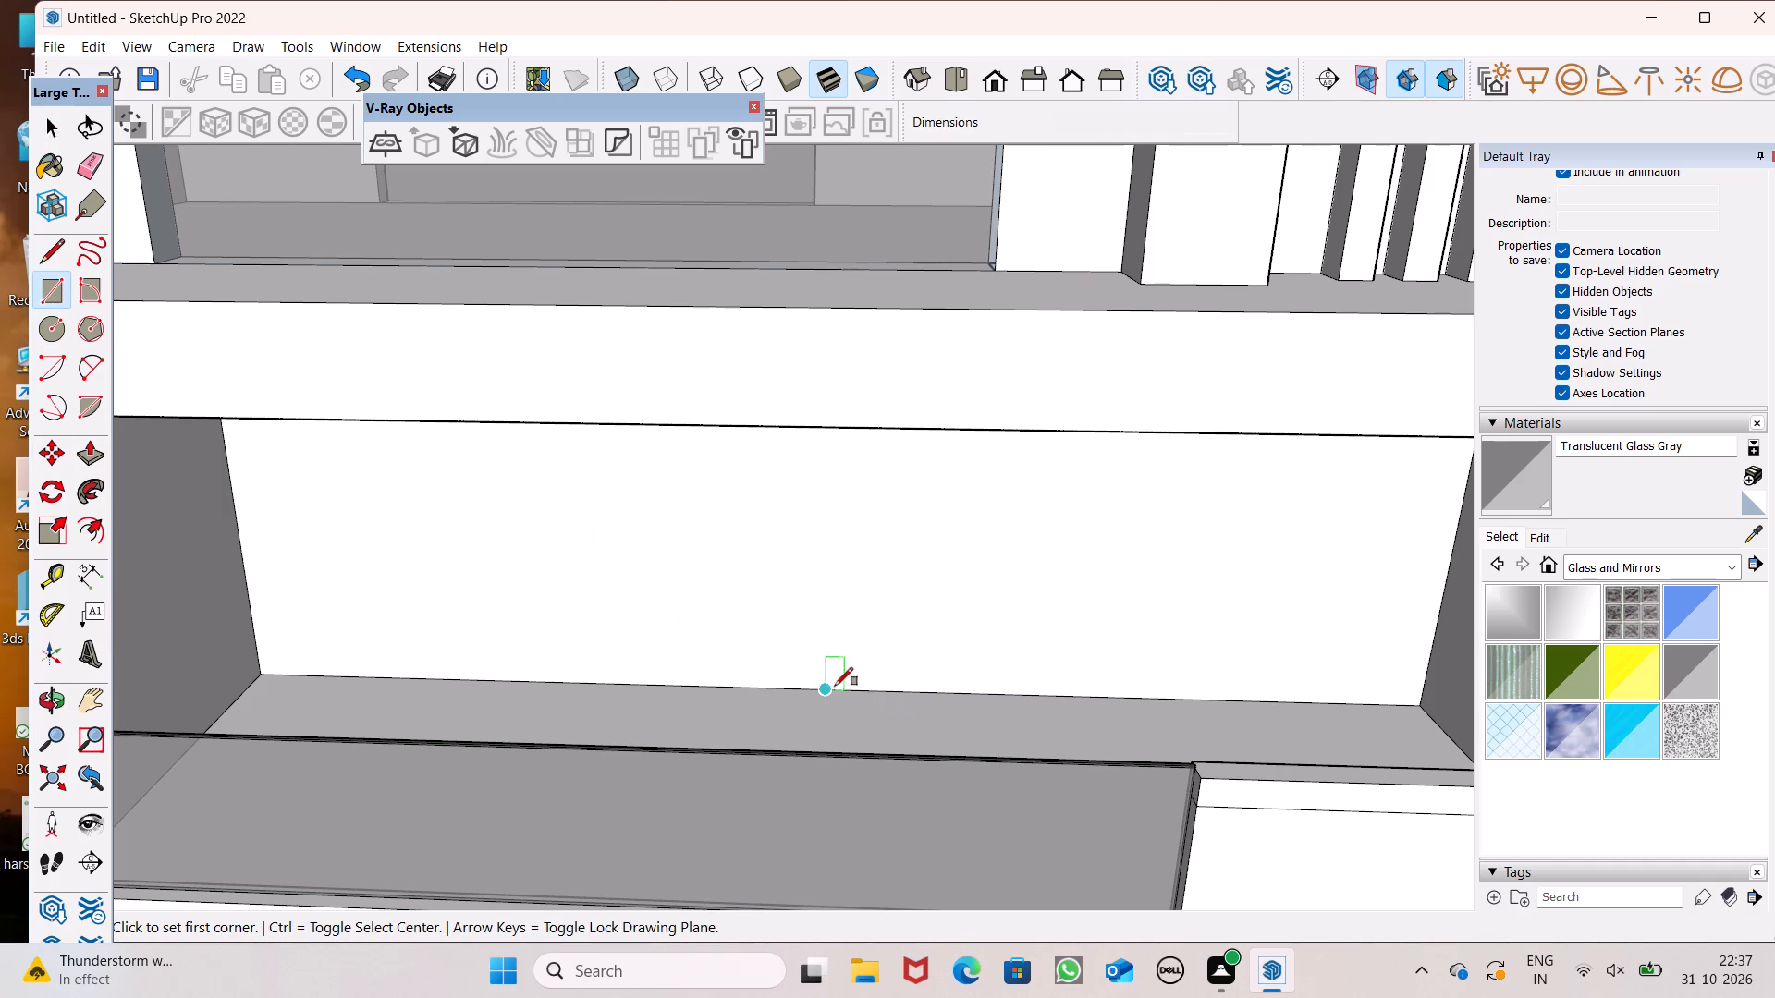
pyautogui.click(852, 684)
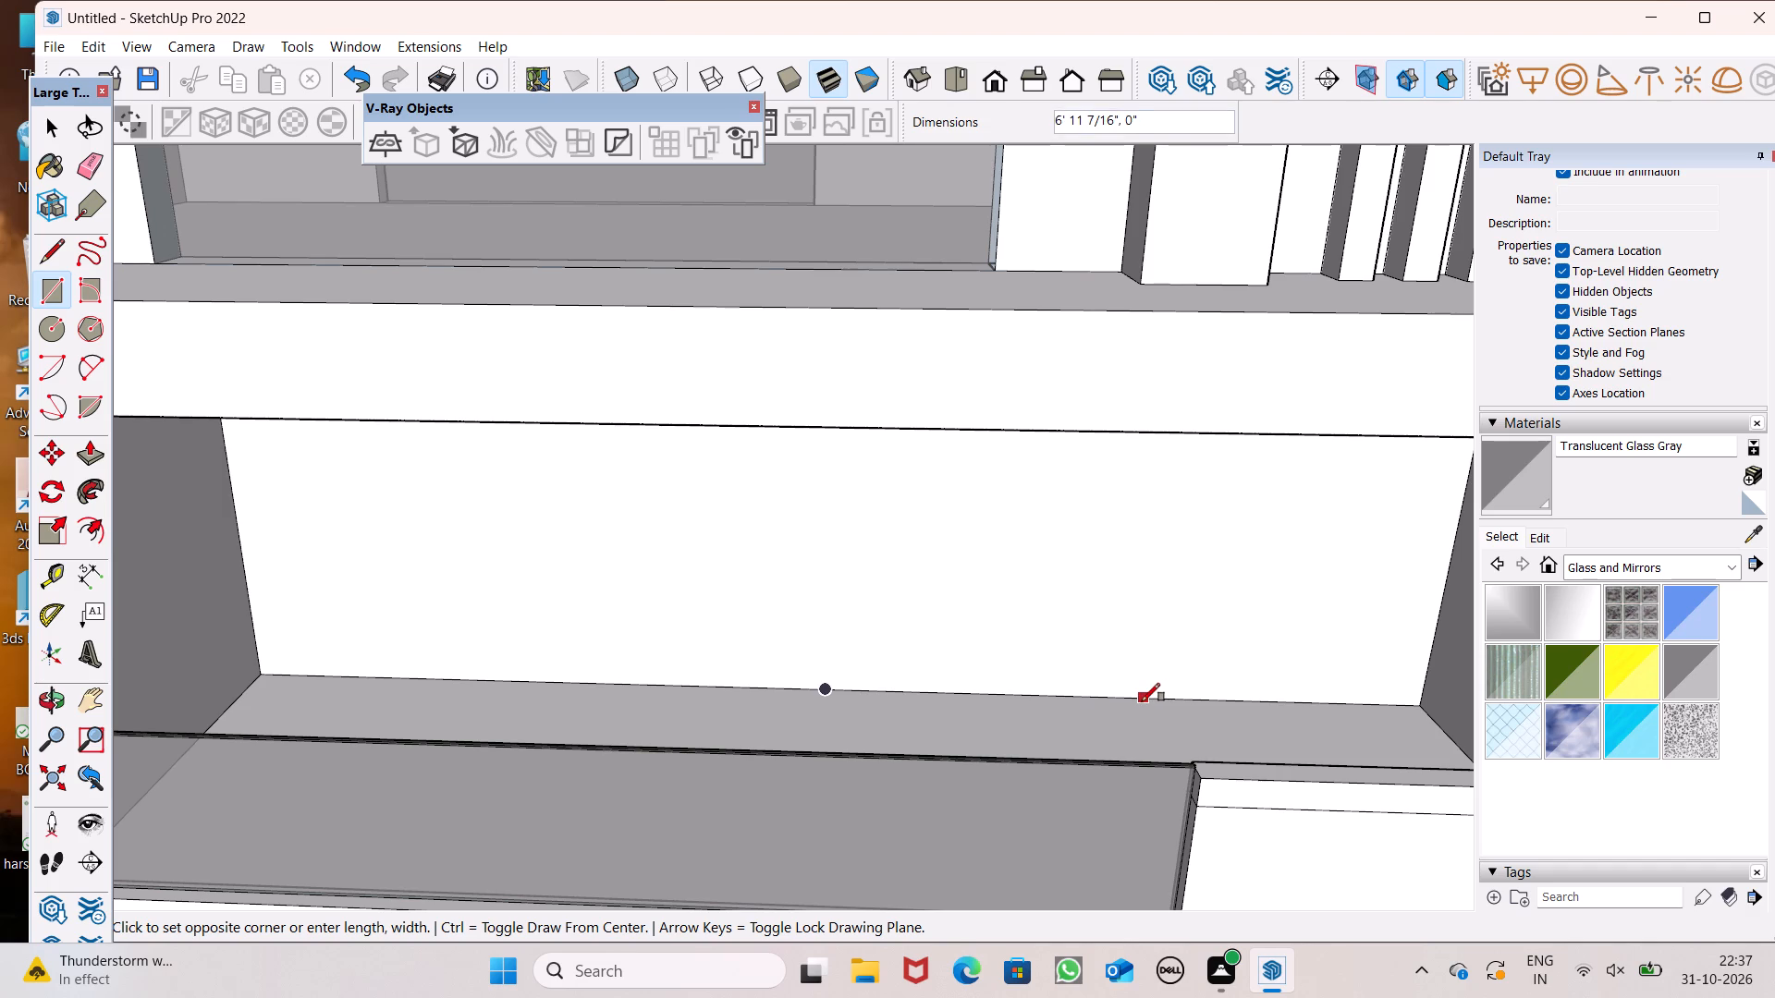
pyautogui.click(1141, 701)
pyautogui.moveTo(1115, 516); pyautogui.dragTo(1115, 385, button='middle')
pyautogui.scroll(1, 1115, 385)
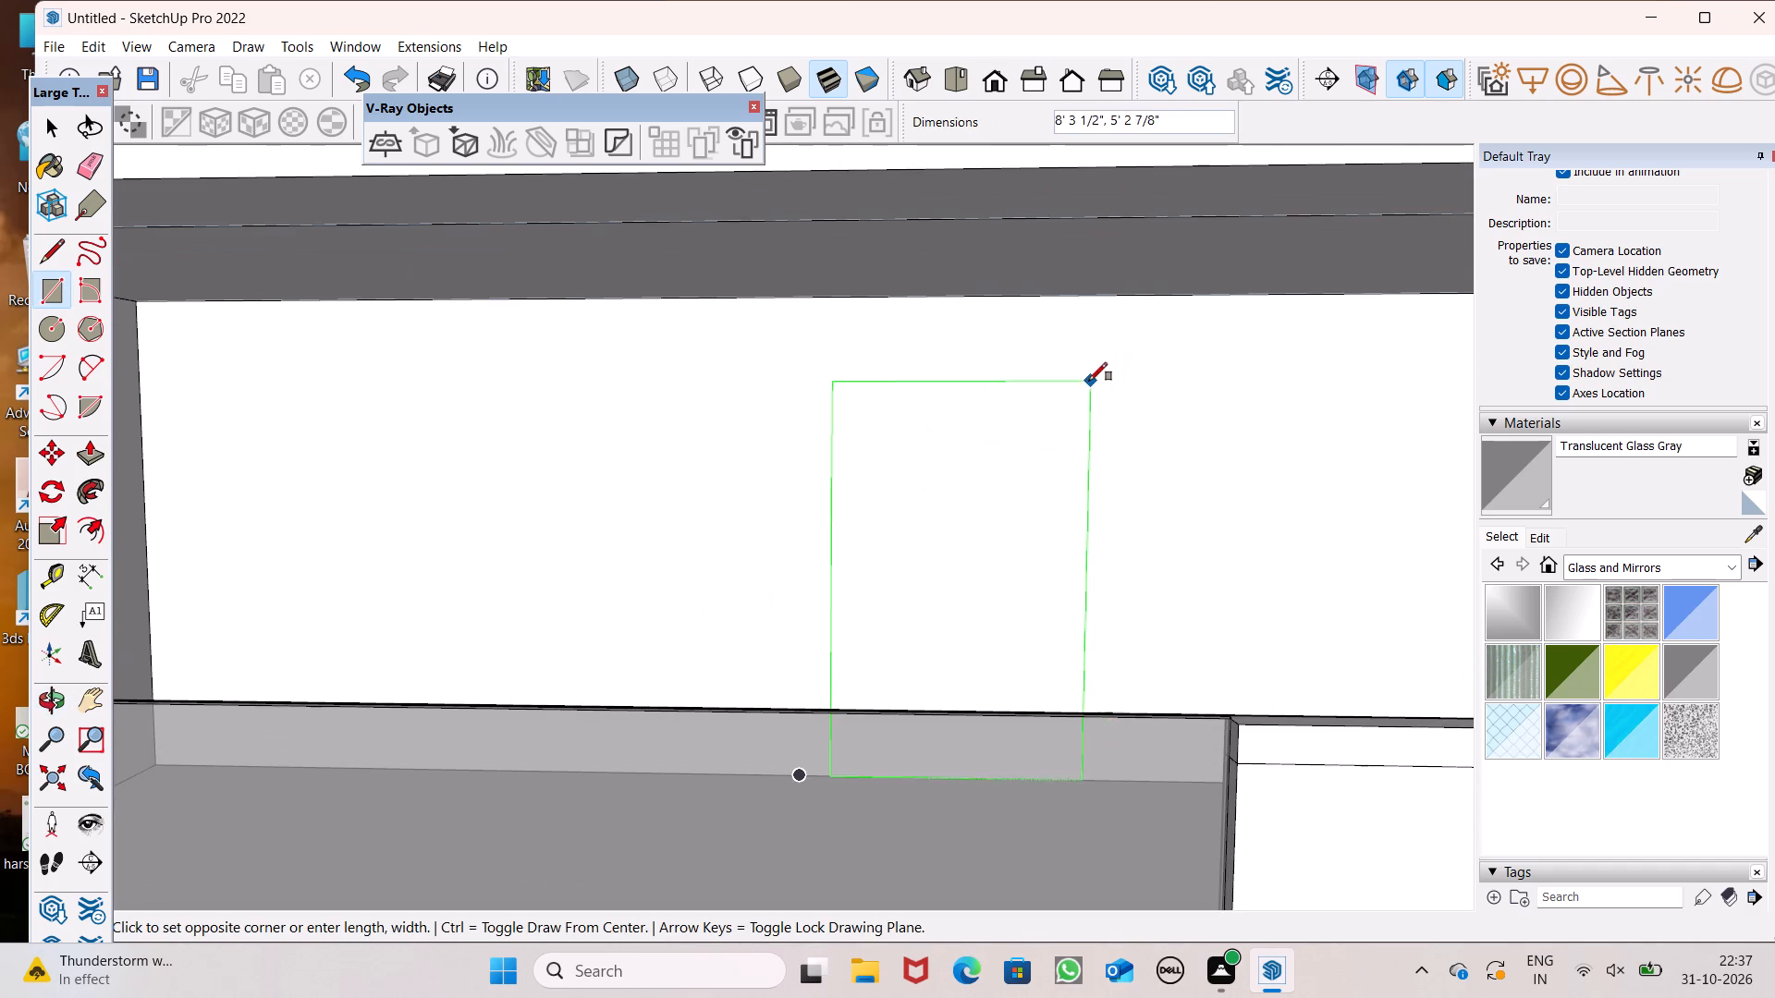
pyautogui.click(1132, 383)
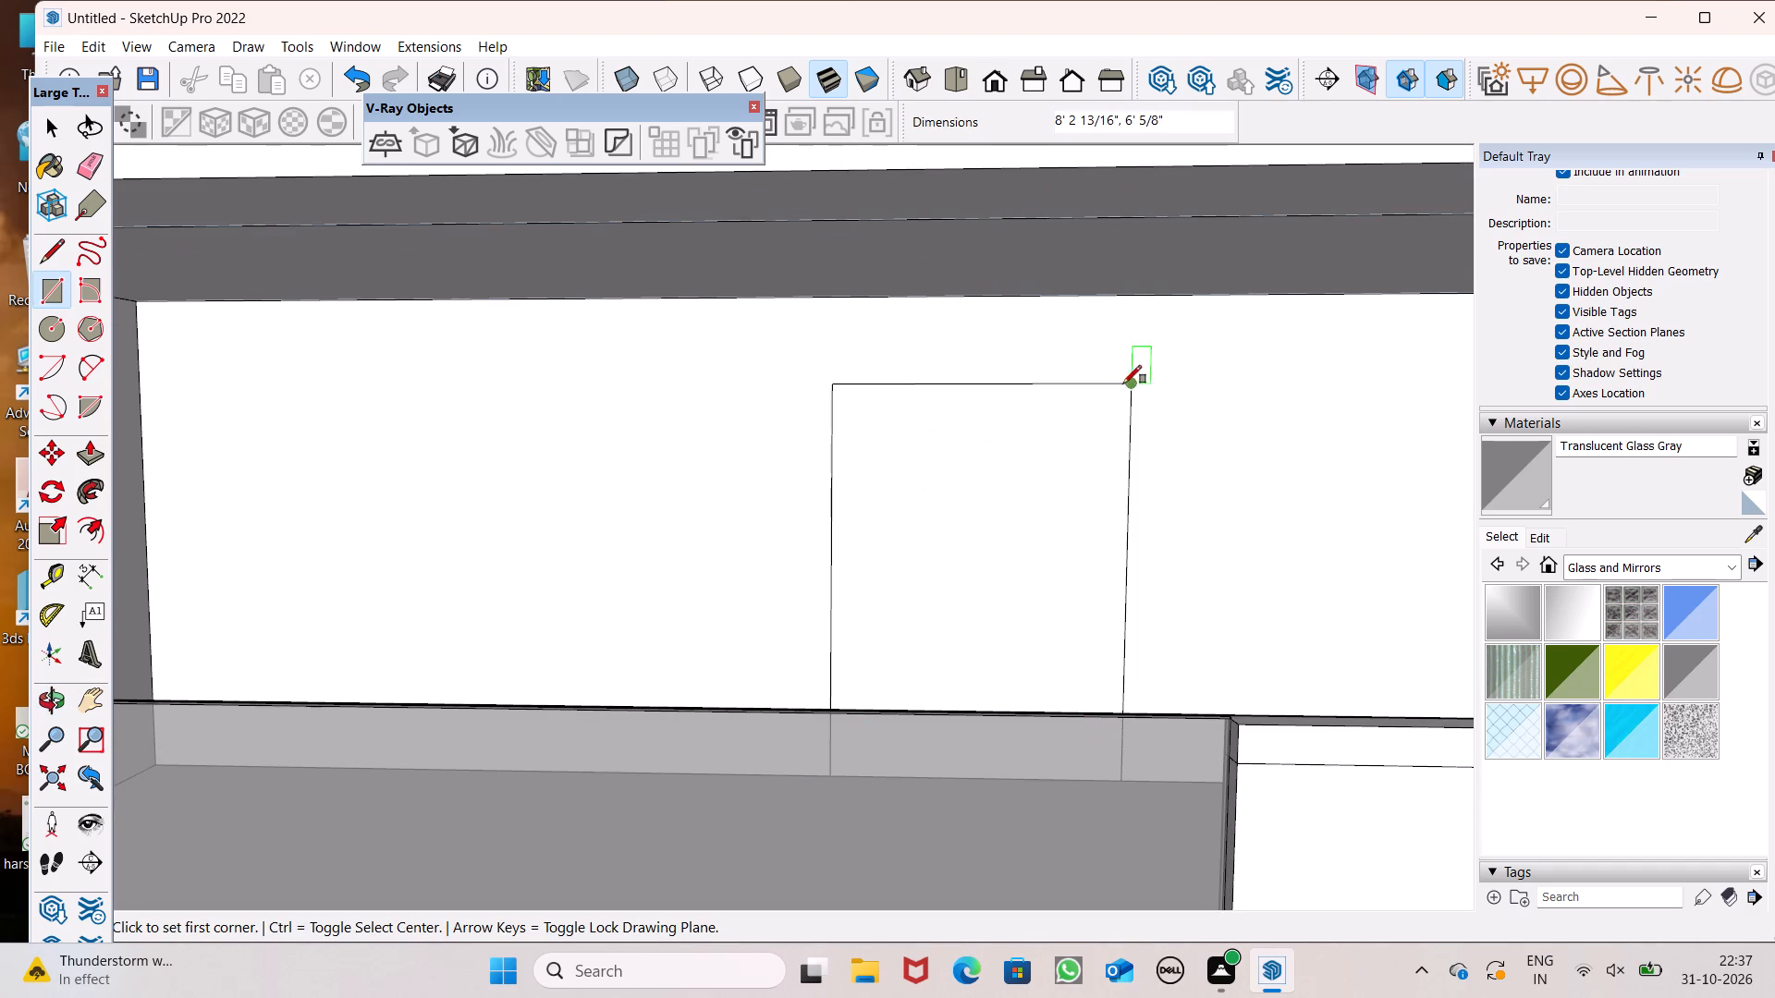
pyautogui.press('space')
# Draw a window rectangle about 4' 4" by 3' 11" beside the door outline on the lower balcony's back wall.
pyautogui.moveTo(1034, 557); pyautogui.dragTo(994, 663, button='middle')
pyautogui.moveTo(961, 628); pyautogui.dragTo(996, 545, button='middle')
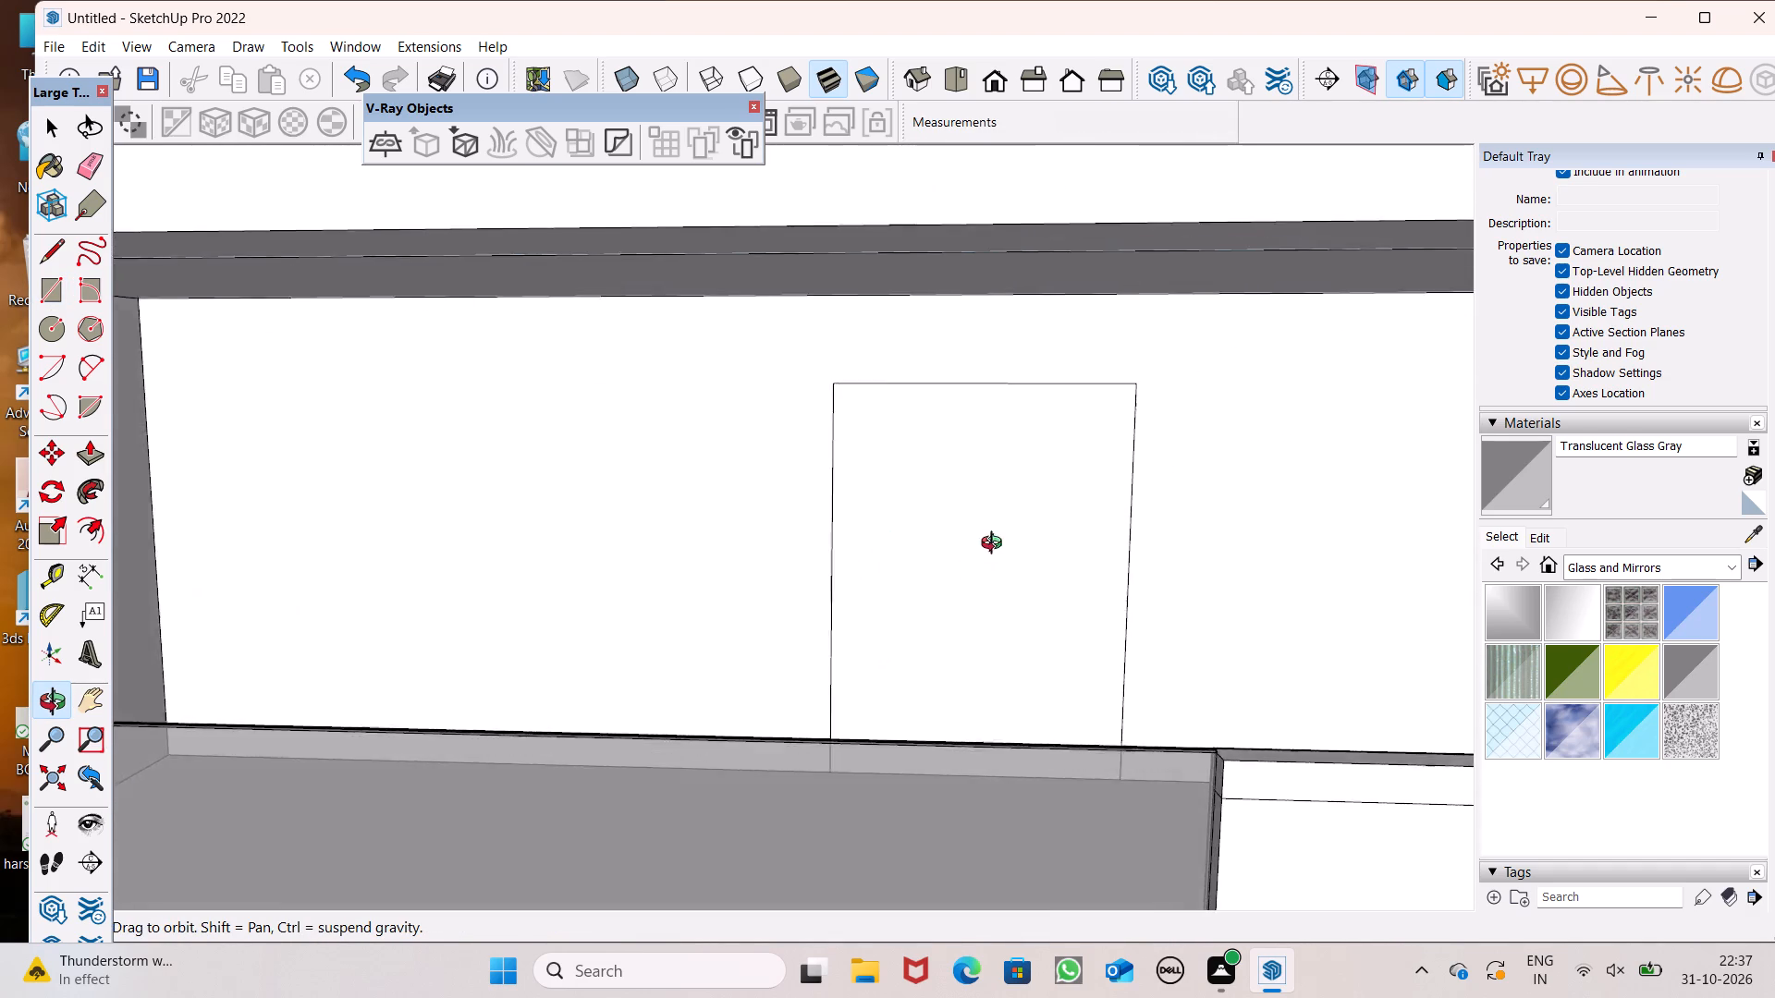
pyautogui.moveTo(996, 545); pyautogui.dragTo(1021, 530, button='middle')
pyautogui.scroll(1, 1021, 532)
pyautogui.click(47, 298)
pyautogui.scroll(-1, 947, 460)
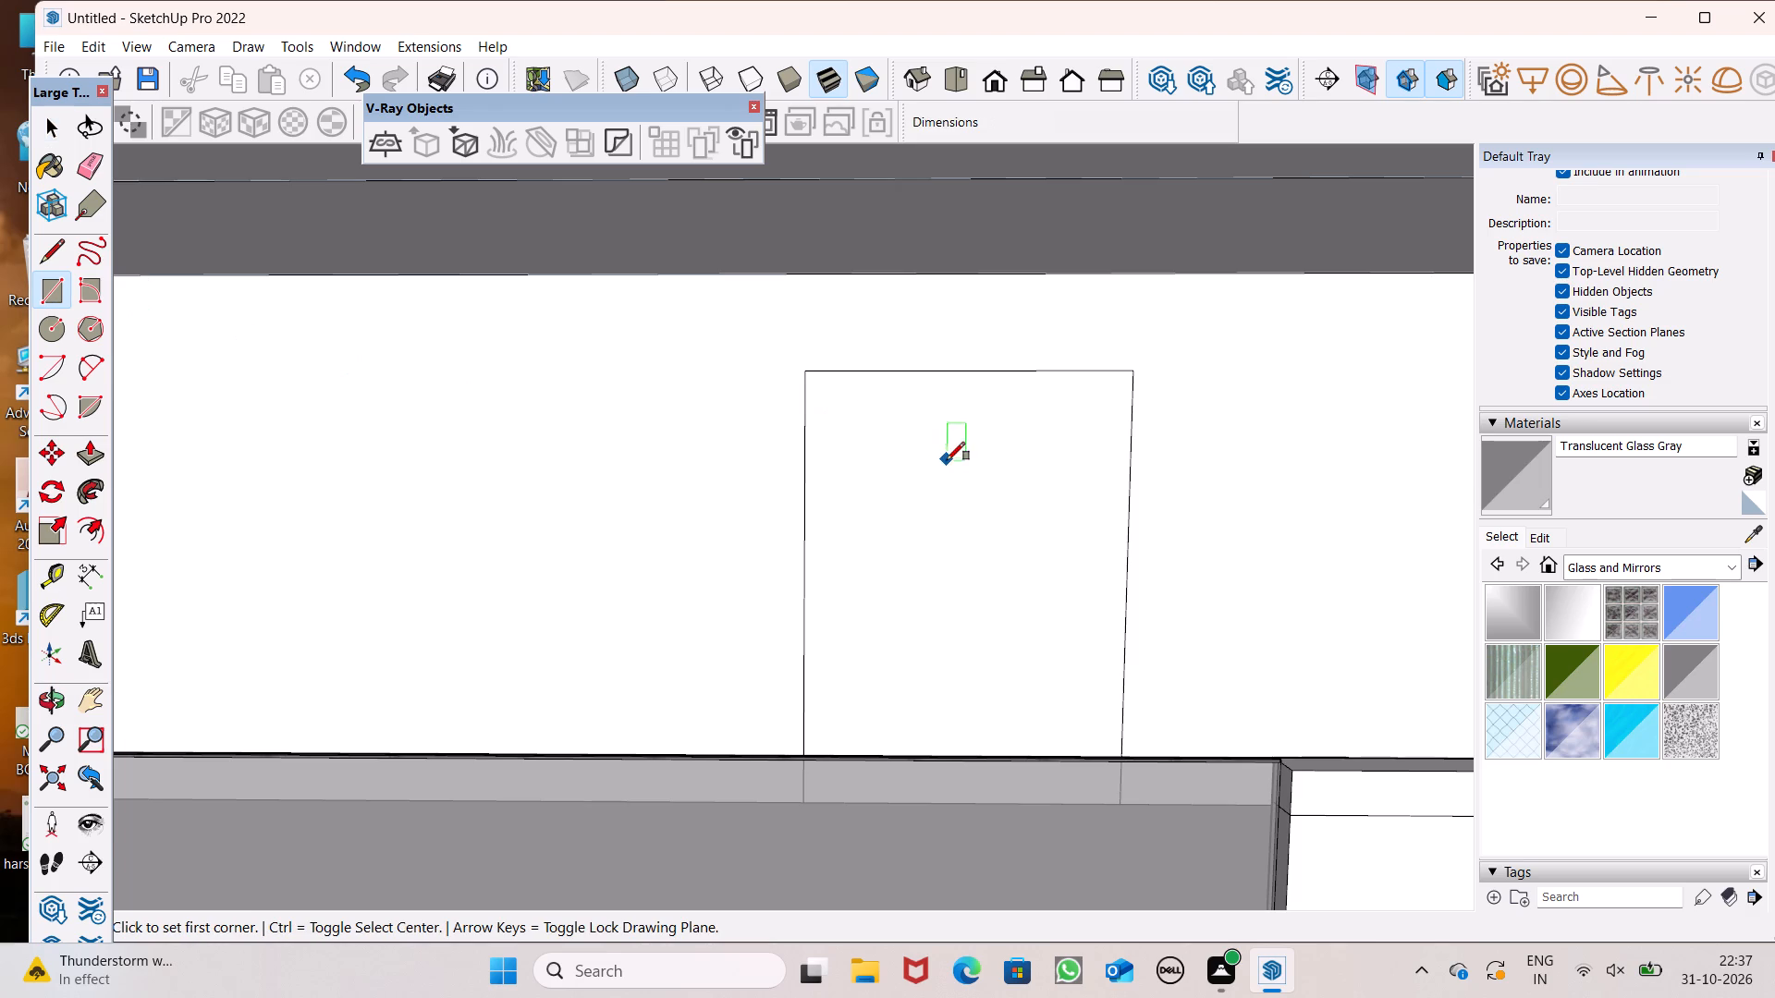
pyautogui.scroll(-2, 840, 426)
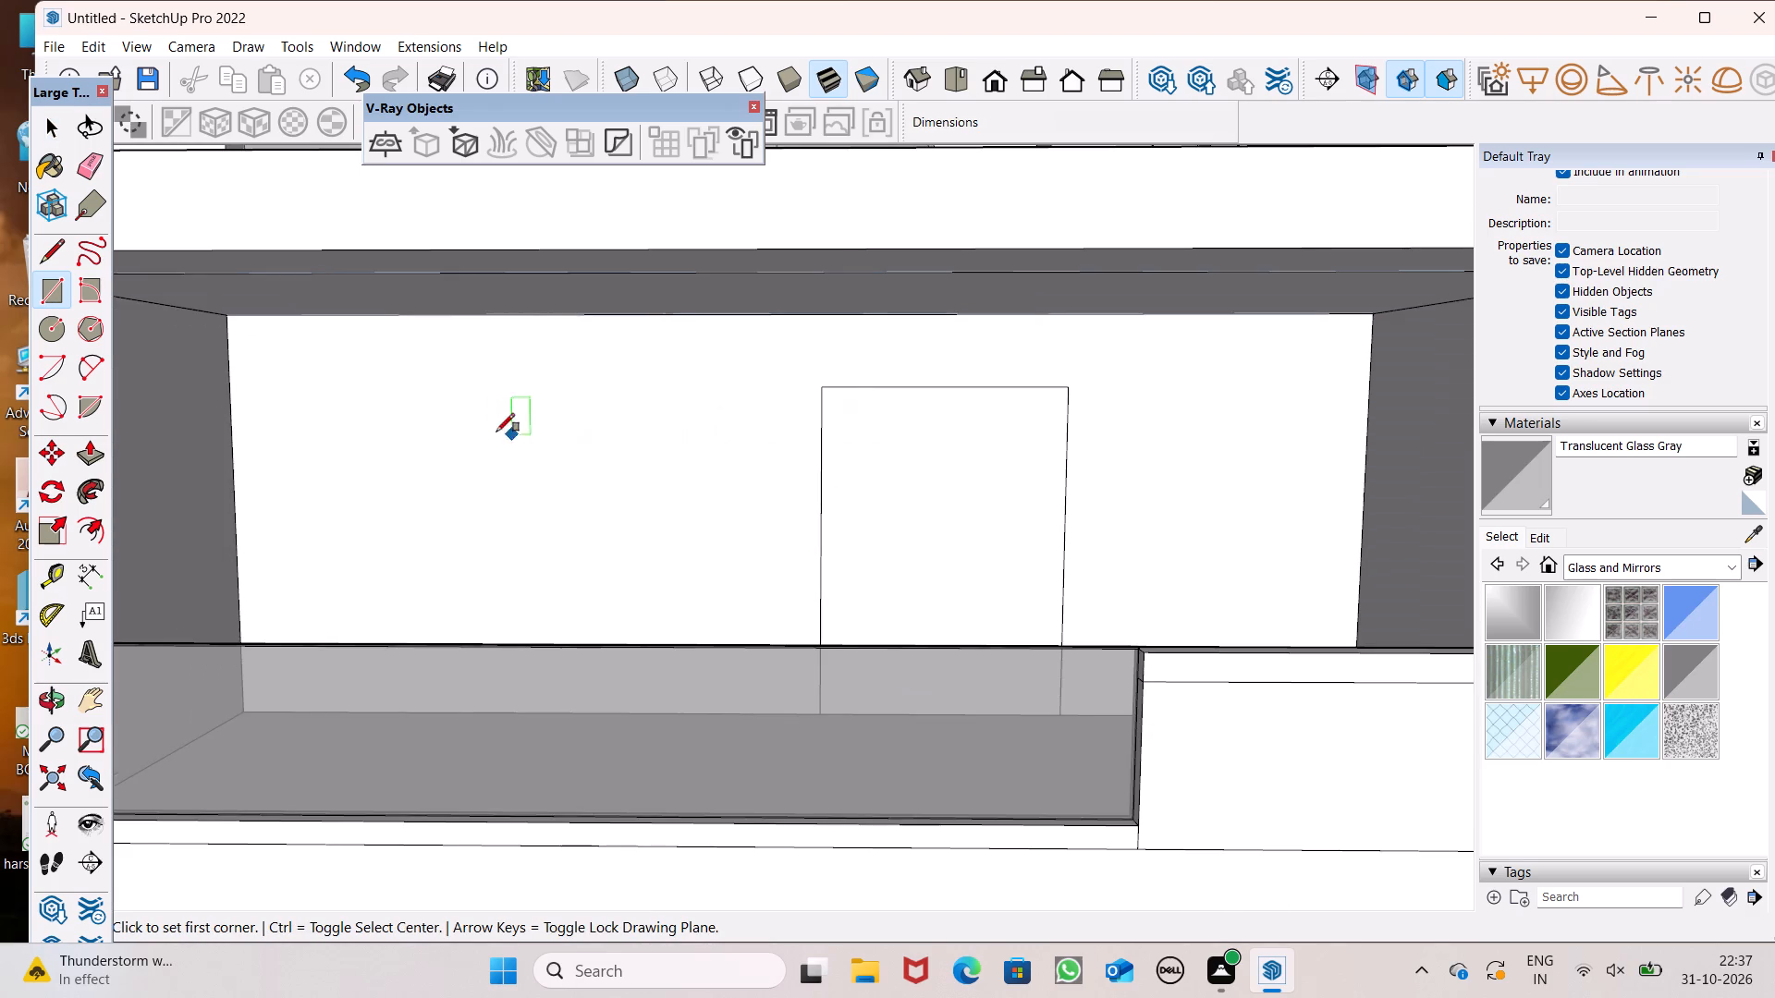
pyautogui.click(487, 401)
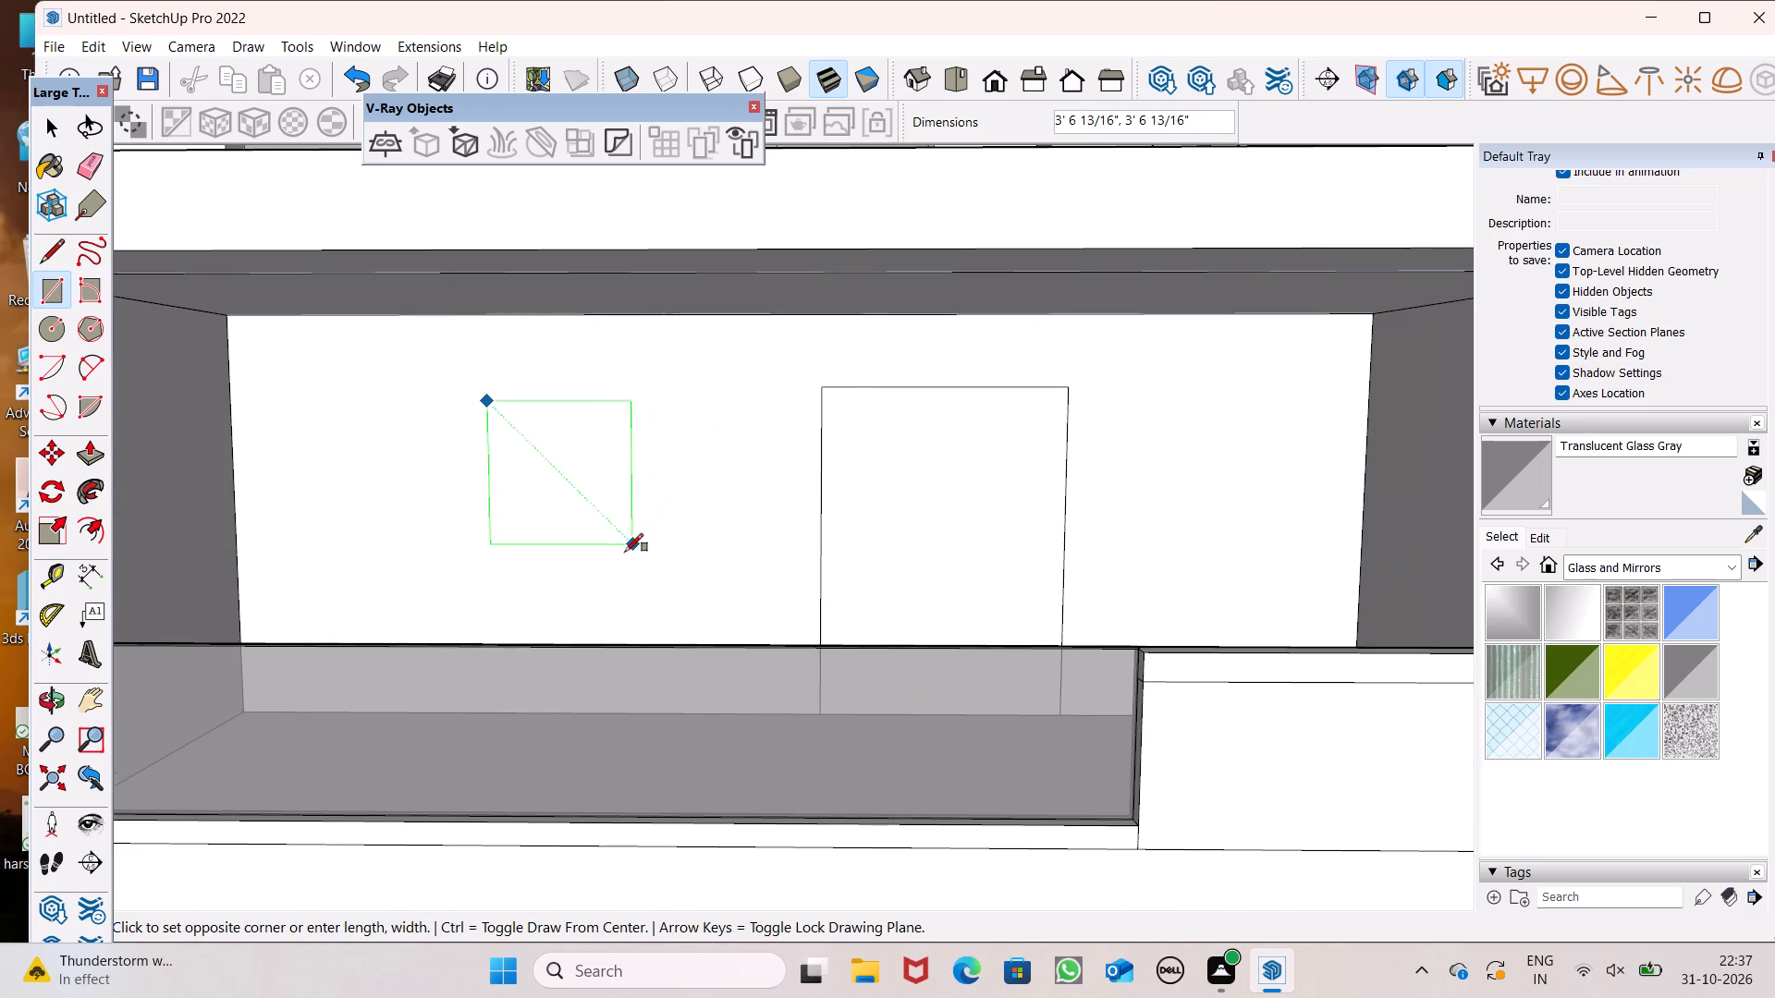
pyautogui.click(648, 576)
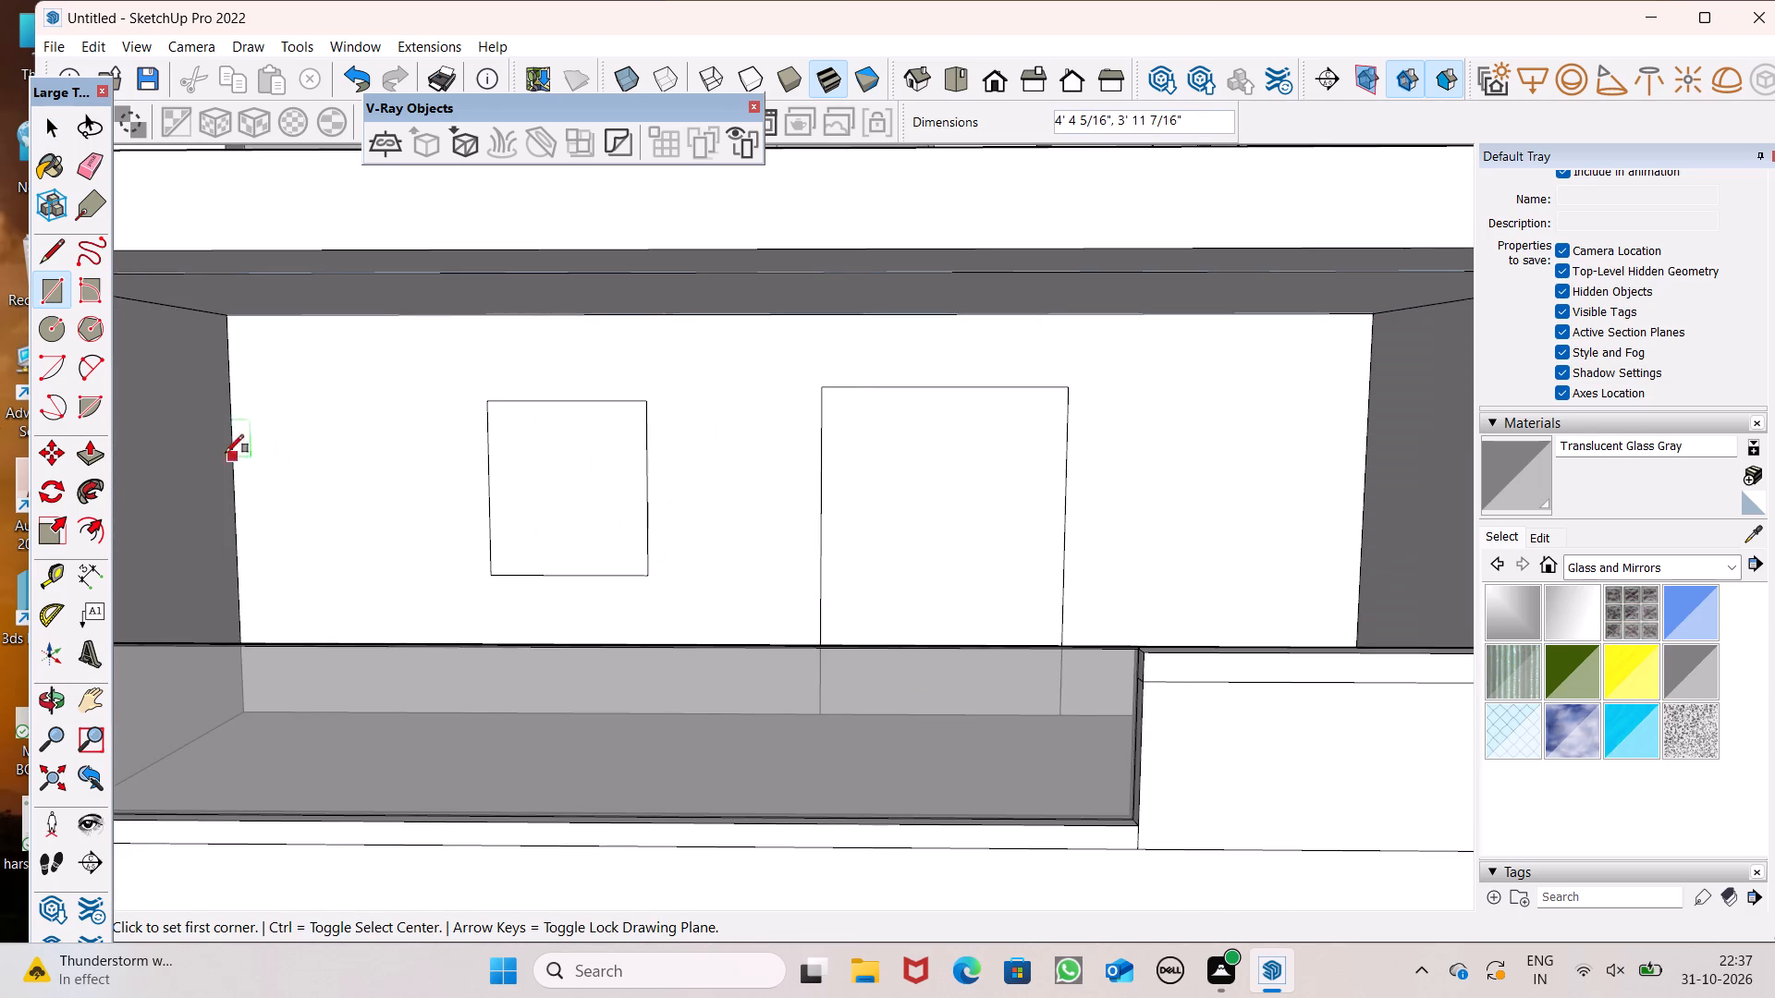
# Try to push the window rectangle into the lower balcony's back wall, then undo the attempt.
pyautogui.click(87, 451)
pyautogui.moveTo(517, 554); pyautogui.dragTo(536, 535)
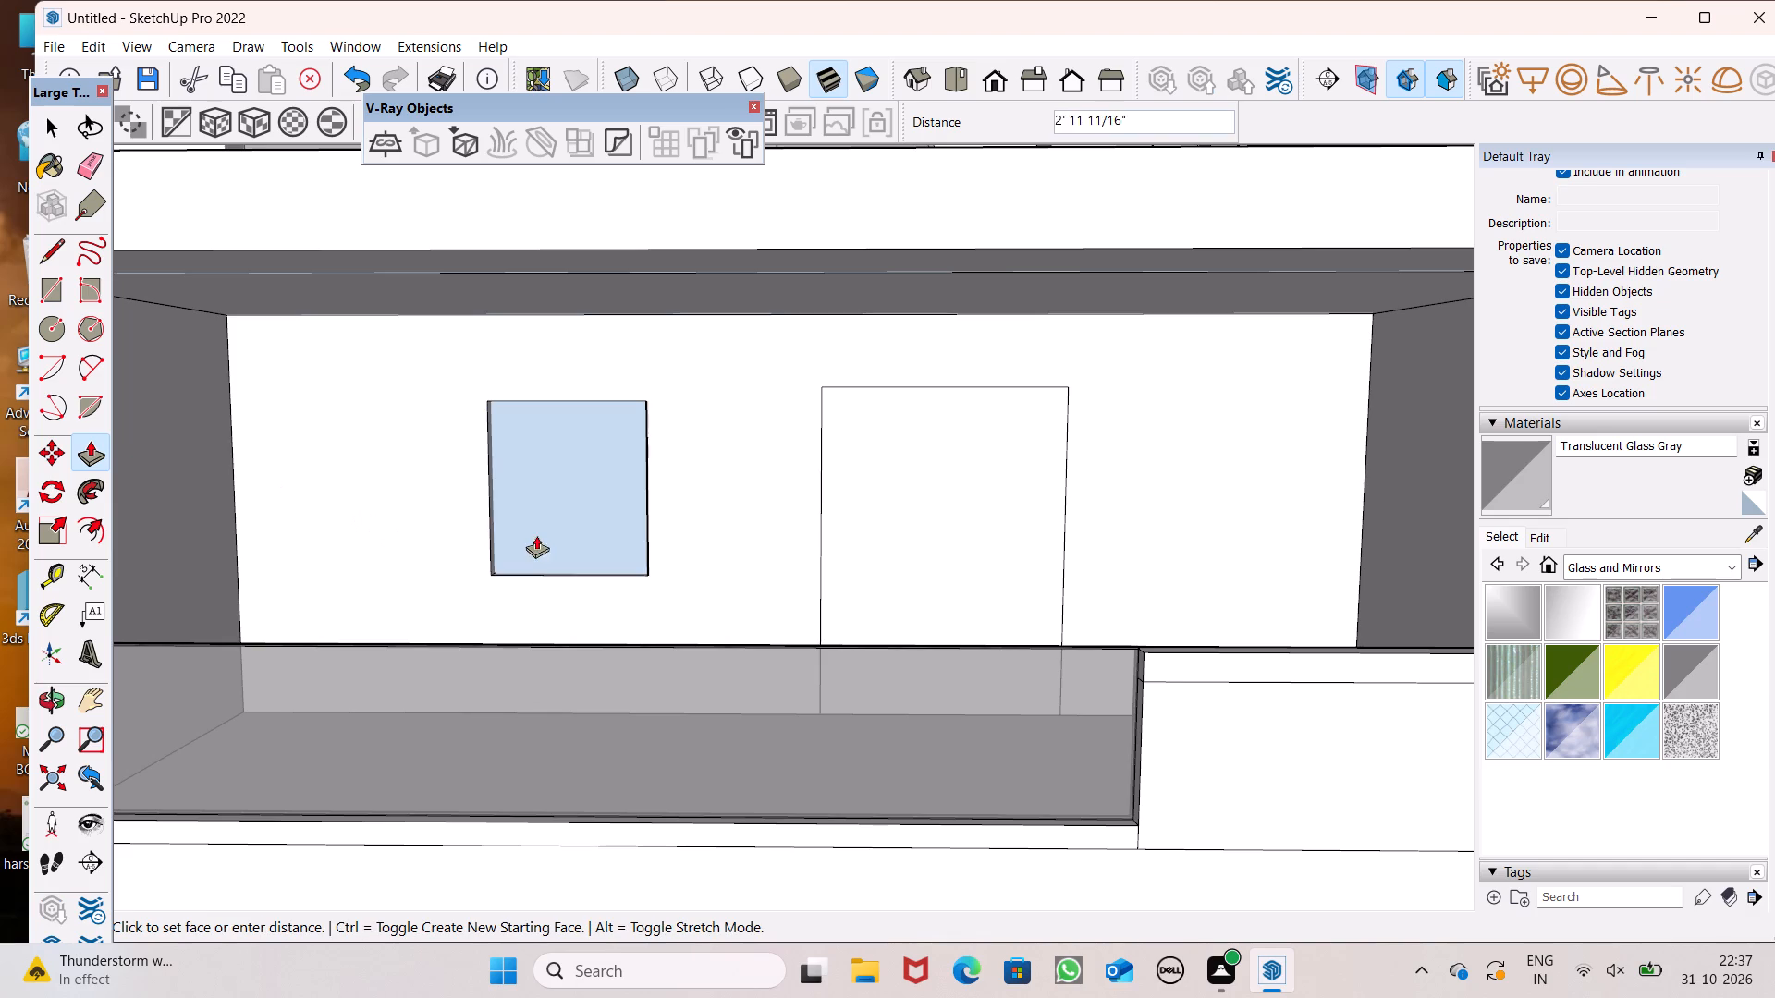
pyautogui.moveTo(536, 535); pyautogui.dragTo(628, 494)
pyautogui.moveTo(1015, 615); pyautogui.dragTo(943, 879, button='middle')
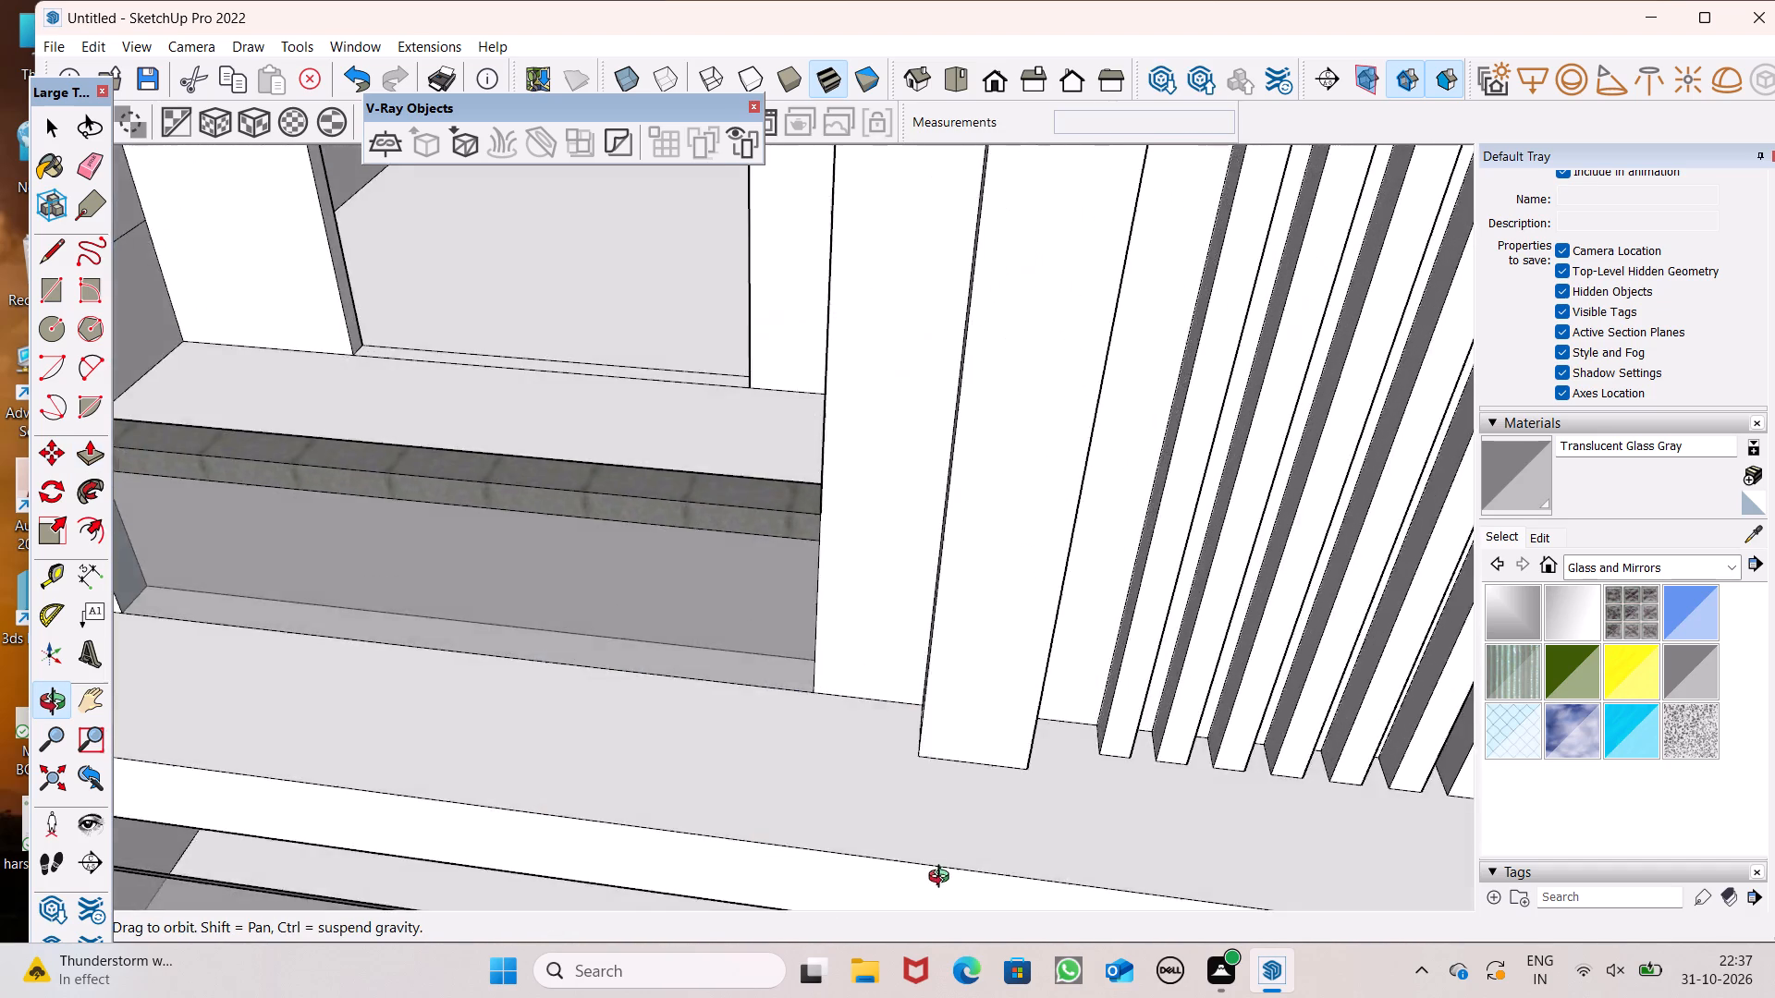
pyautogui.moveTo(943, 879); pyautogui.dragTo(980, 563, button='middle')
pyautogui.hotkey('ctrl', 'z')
# Push the window and door rectangles 6" into the lower balcony's back wall to cut both openings.
pyautogui.scroll(4, 644, 424)
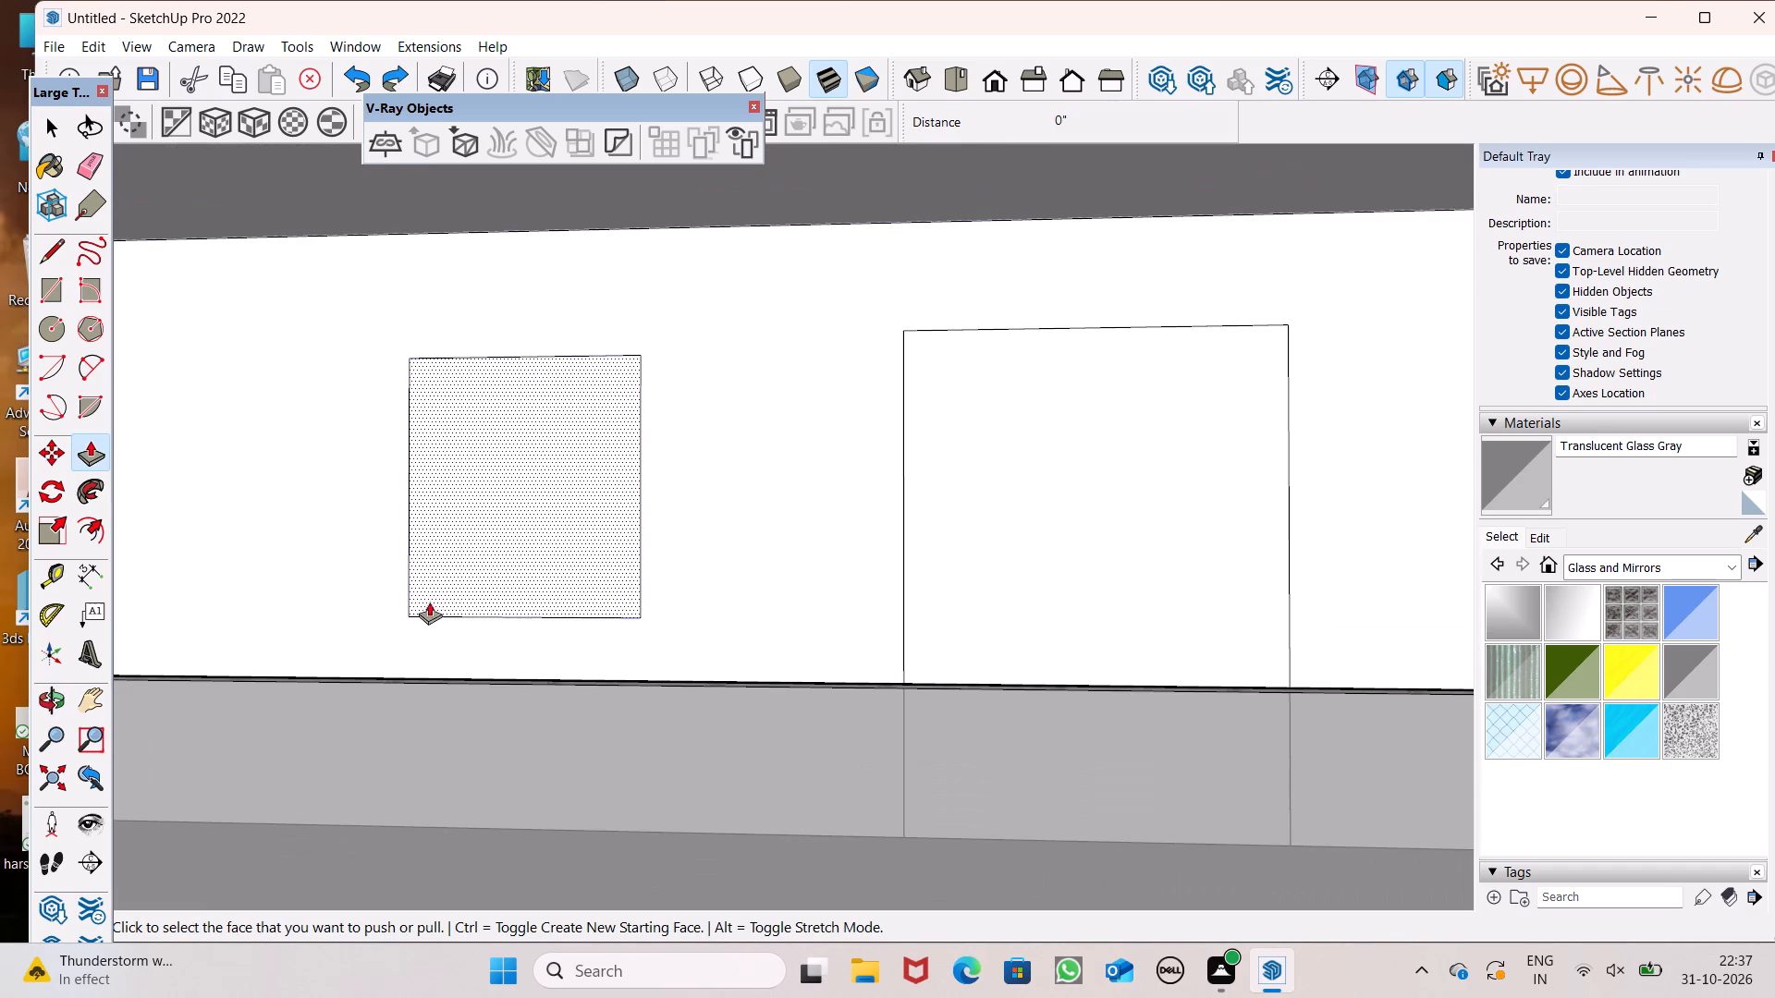
pyautogui.moveTo(430, 601); pyautogui.dragTo(556, 559)
pyautogui.scroll(-4, 570, 517)
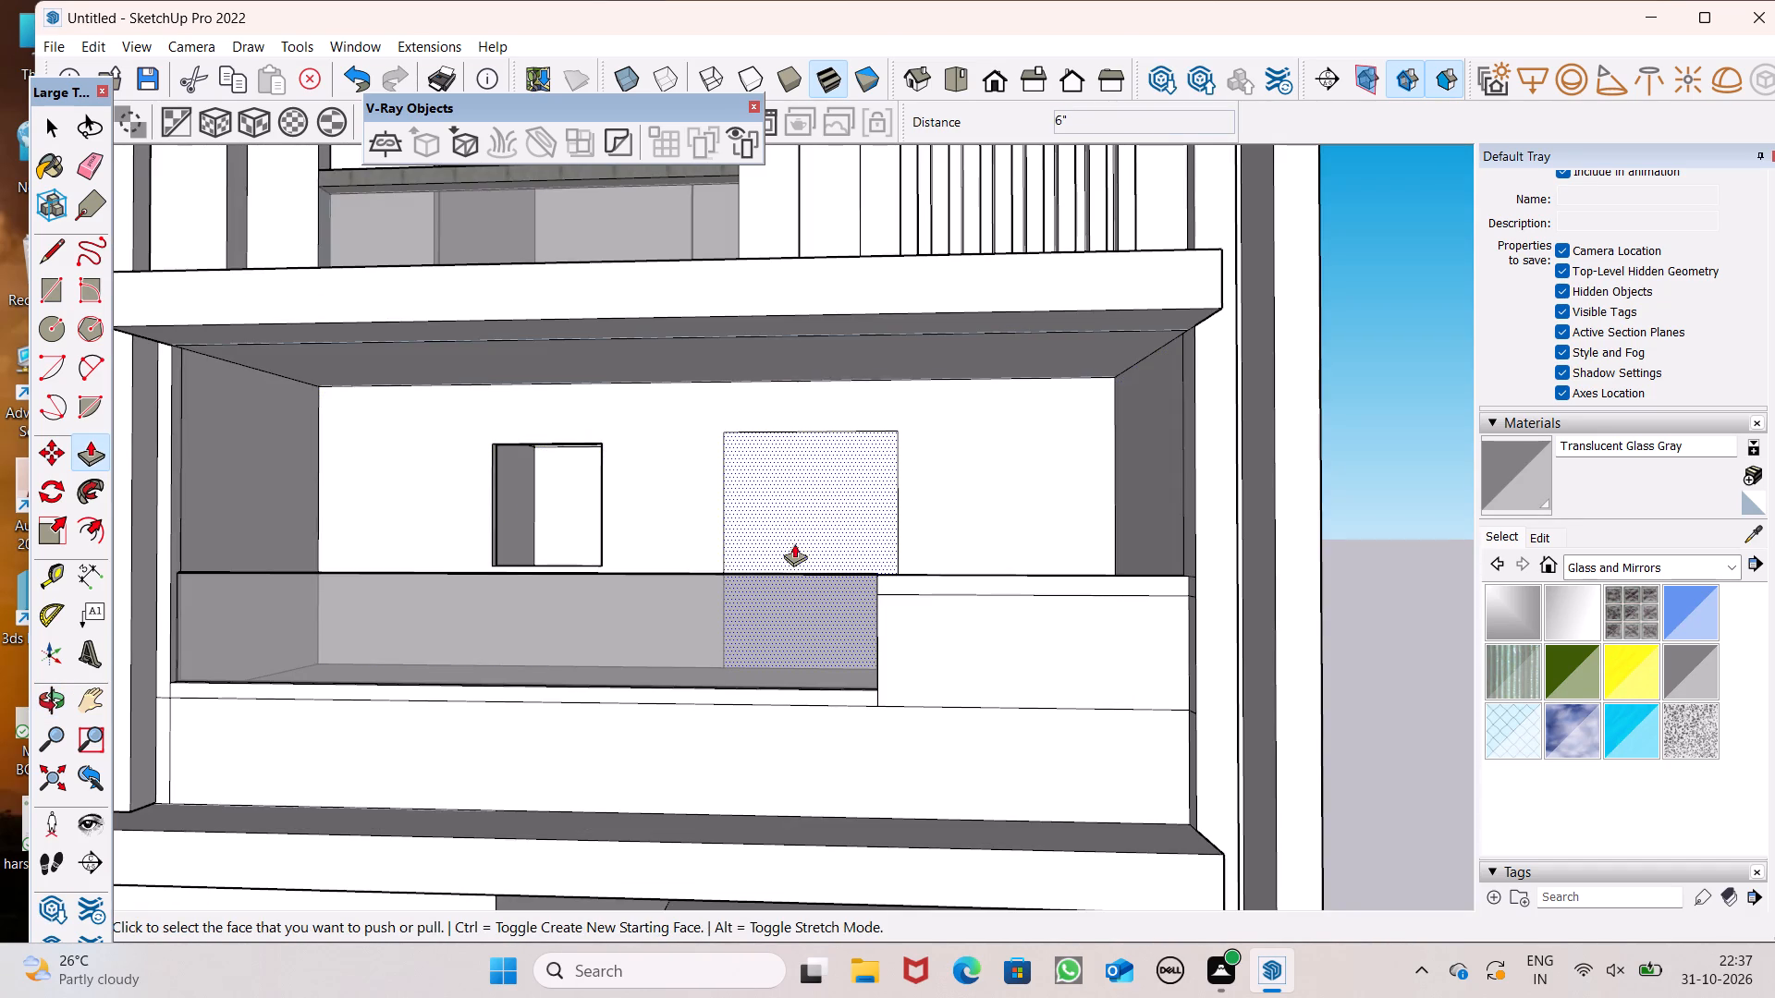
pyautogui.moveTo(819, 489); pyautogui.dragTo(825, 566, button='middle')
pyautogui.scroll(5, 813, 574)
pyautogui.moveTo(744, 644); pyautogui.dragTo(785, 622)
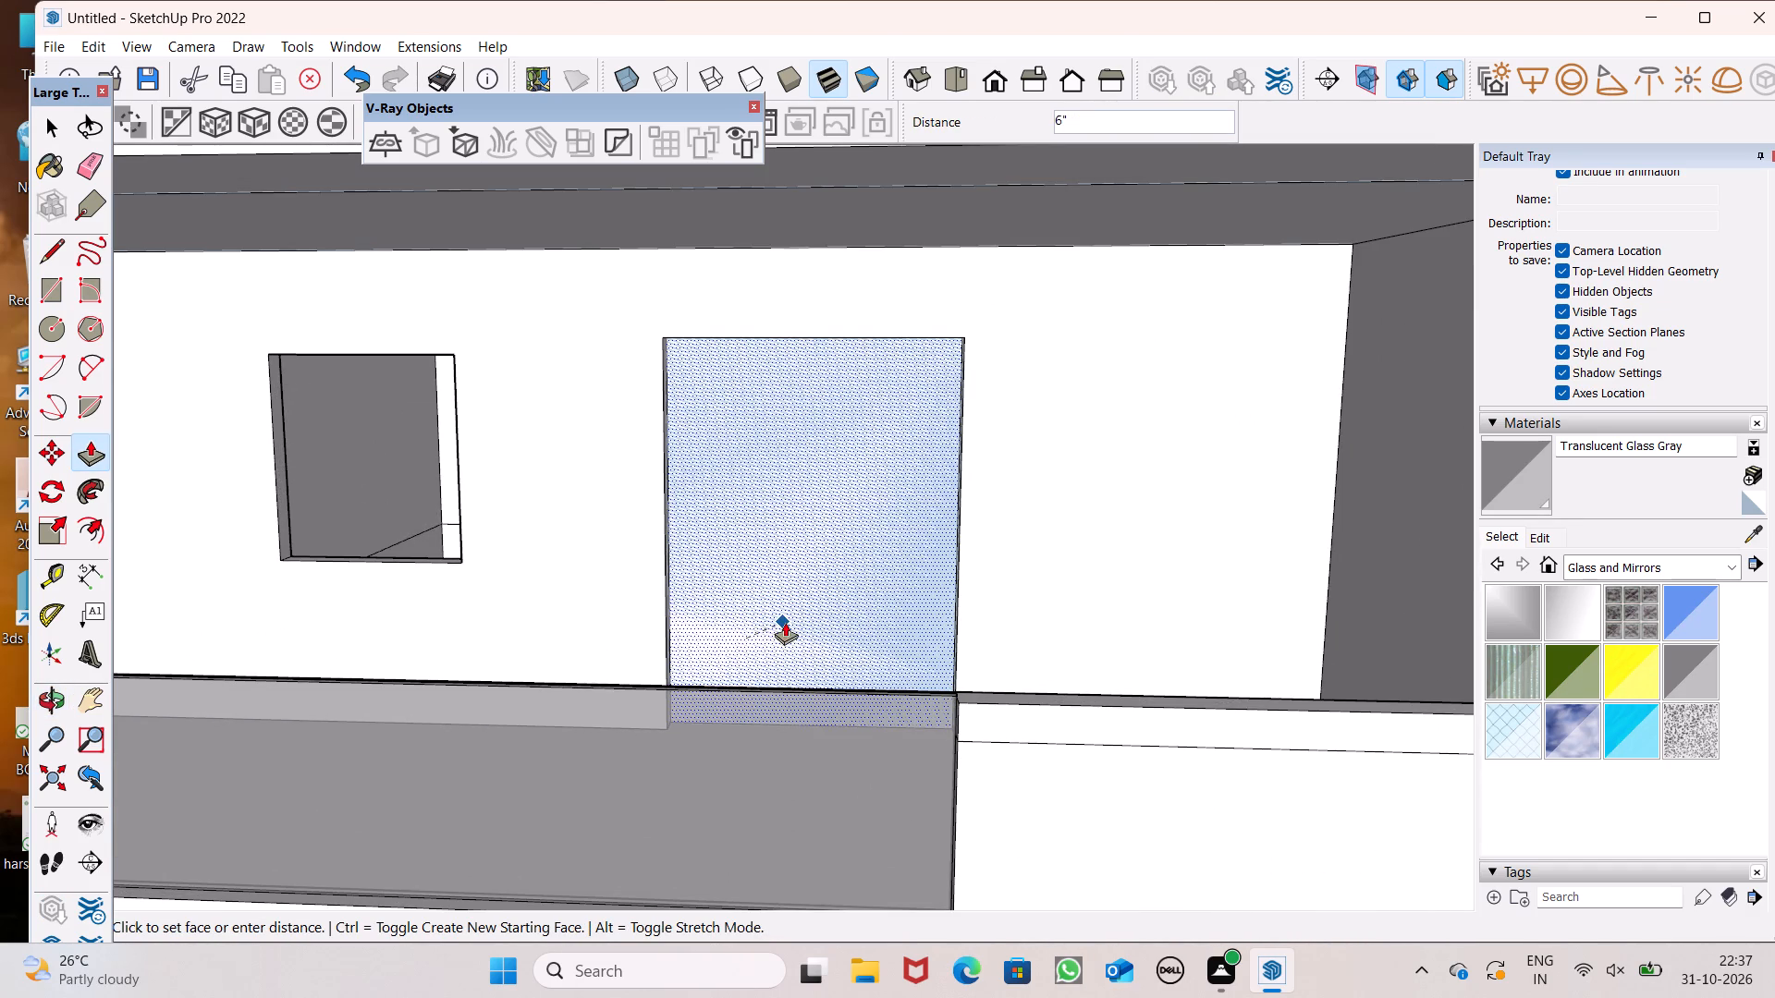
pyautogui.moveTo(785, 622); pyautogui.dragTo(828, 605)
pyautogui.press('space')
# Inspect the new balcony openings and the whole front facade from farther away.
pyautogui.scroll(-5, 775, 471)
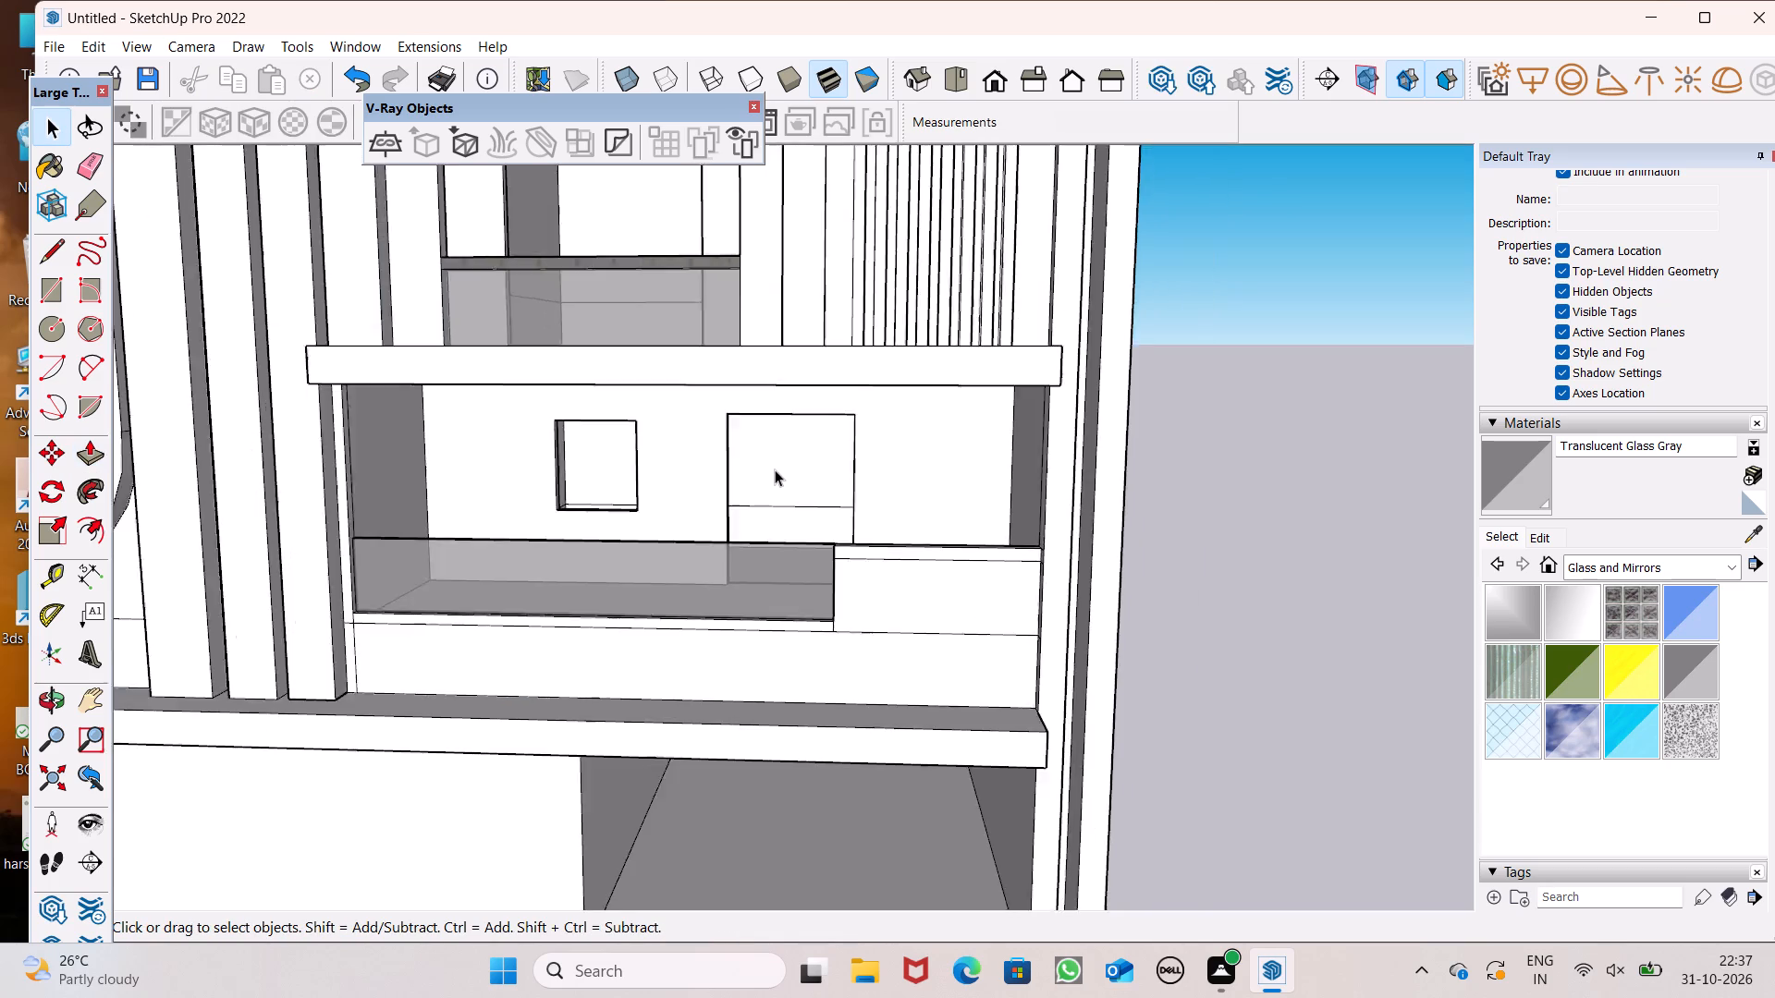
pyautogui.scroll(-3, 775, 469)
pyautogui.moveTo(819, 519); pyautogui.dragTo(808, 456, button='middle')
pyautogui.scroll(-6, 808, 432)
pyautogui.moveTo(844, 466); pyautogui.dragTo(844, 467, button='middle')
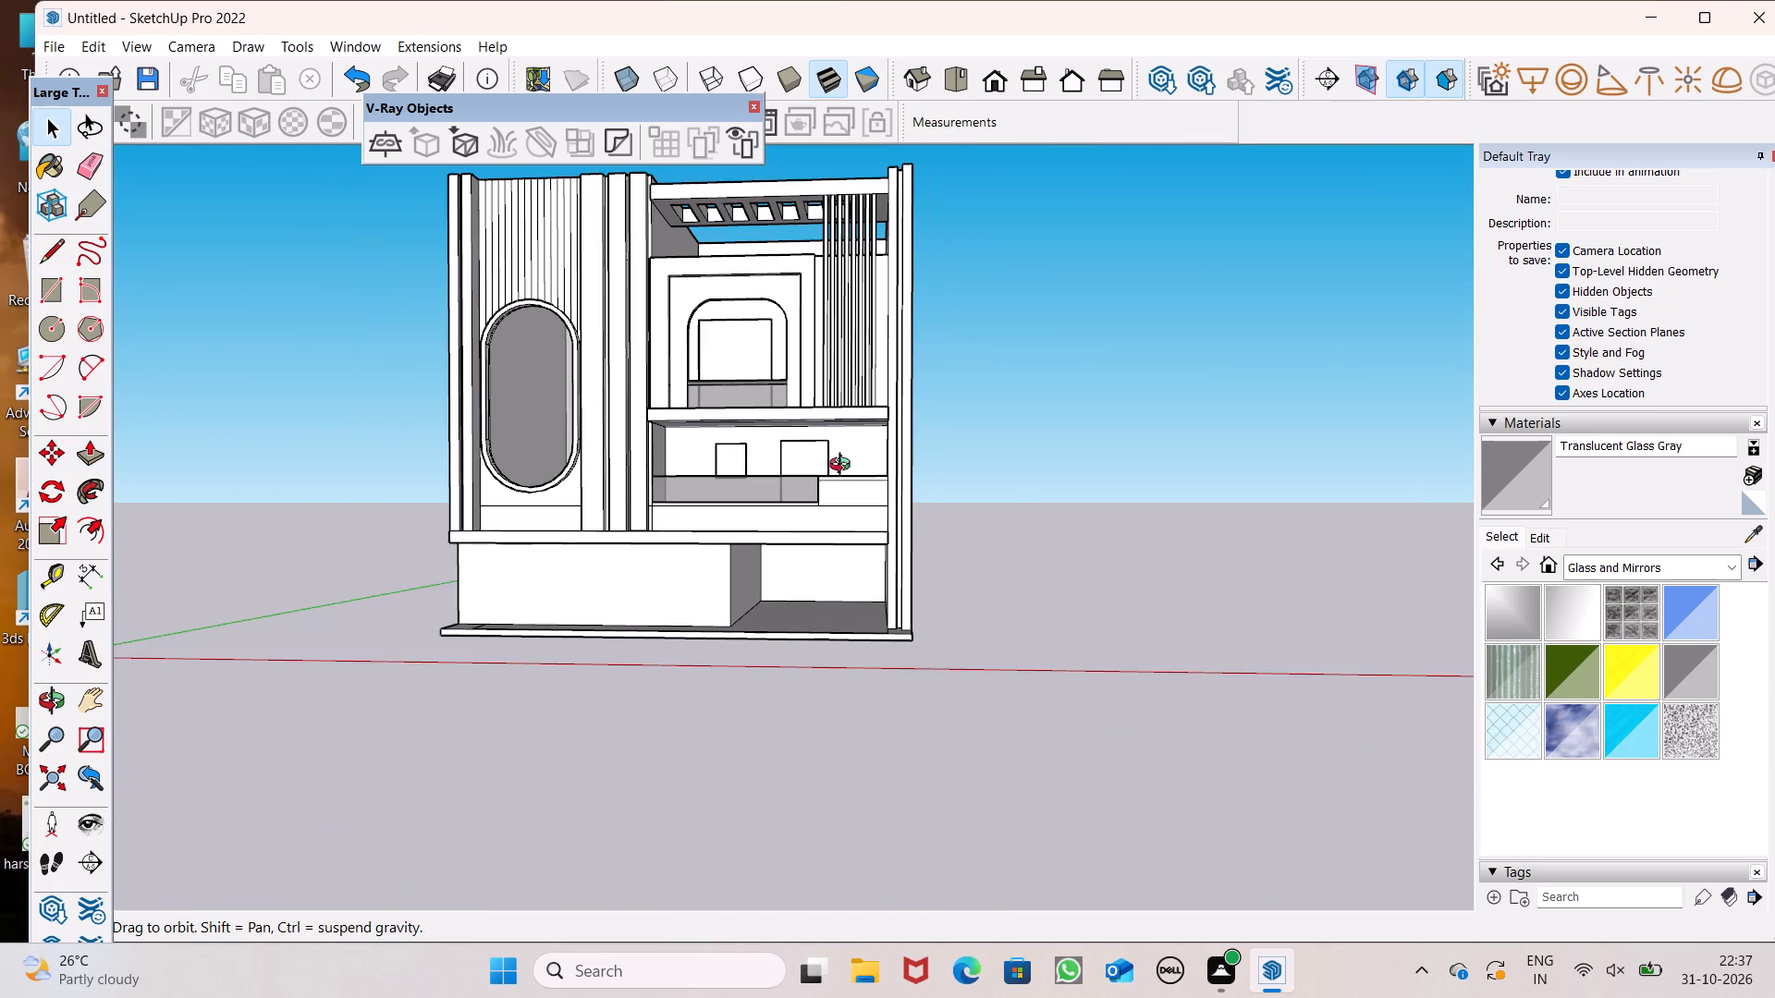
pyautogui.moveTo(844, 467); pyautogui.dragTo(856, 500, button='middle')
pyautogui.scroll(-2, 736, 458)
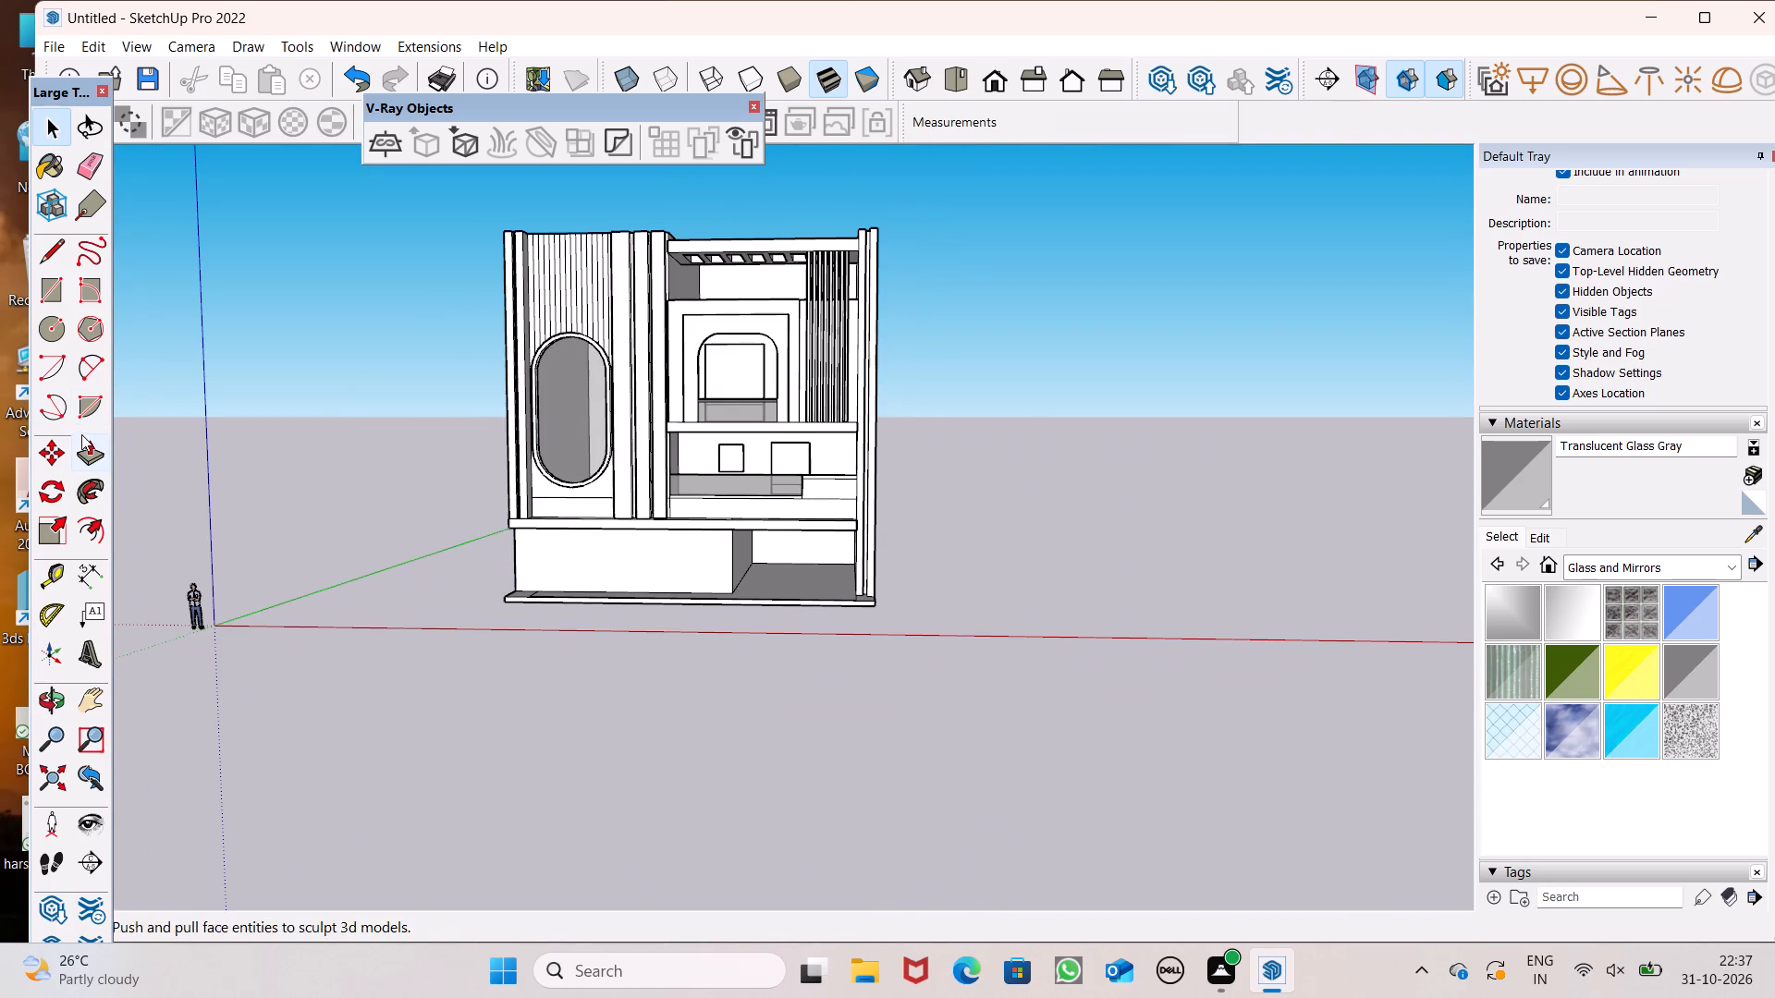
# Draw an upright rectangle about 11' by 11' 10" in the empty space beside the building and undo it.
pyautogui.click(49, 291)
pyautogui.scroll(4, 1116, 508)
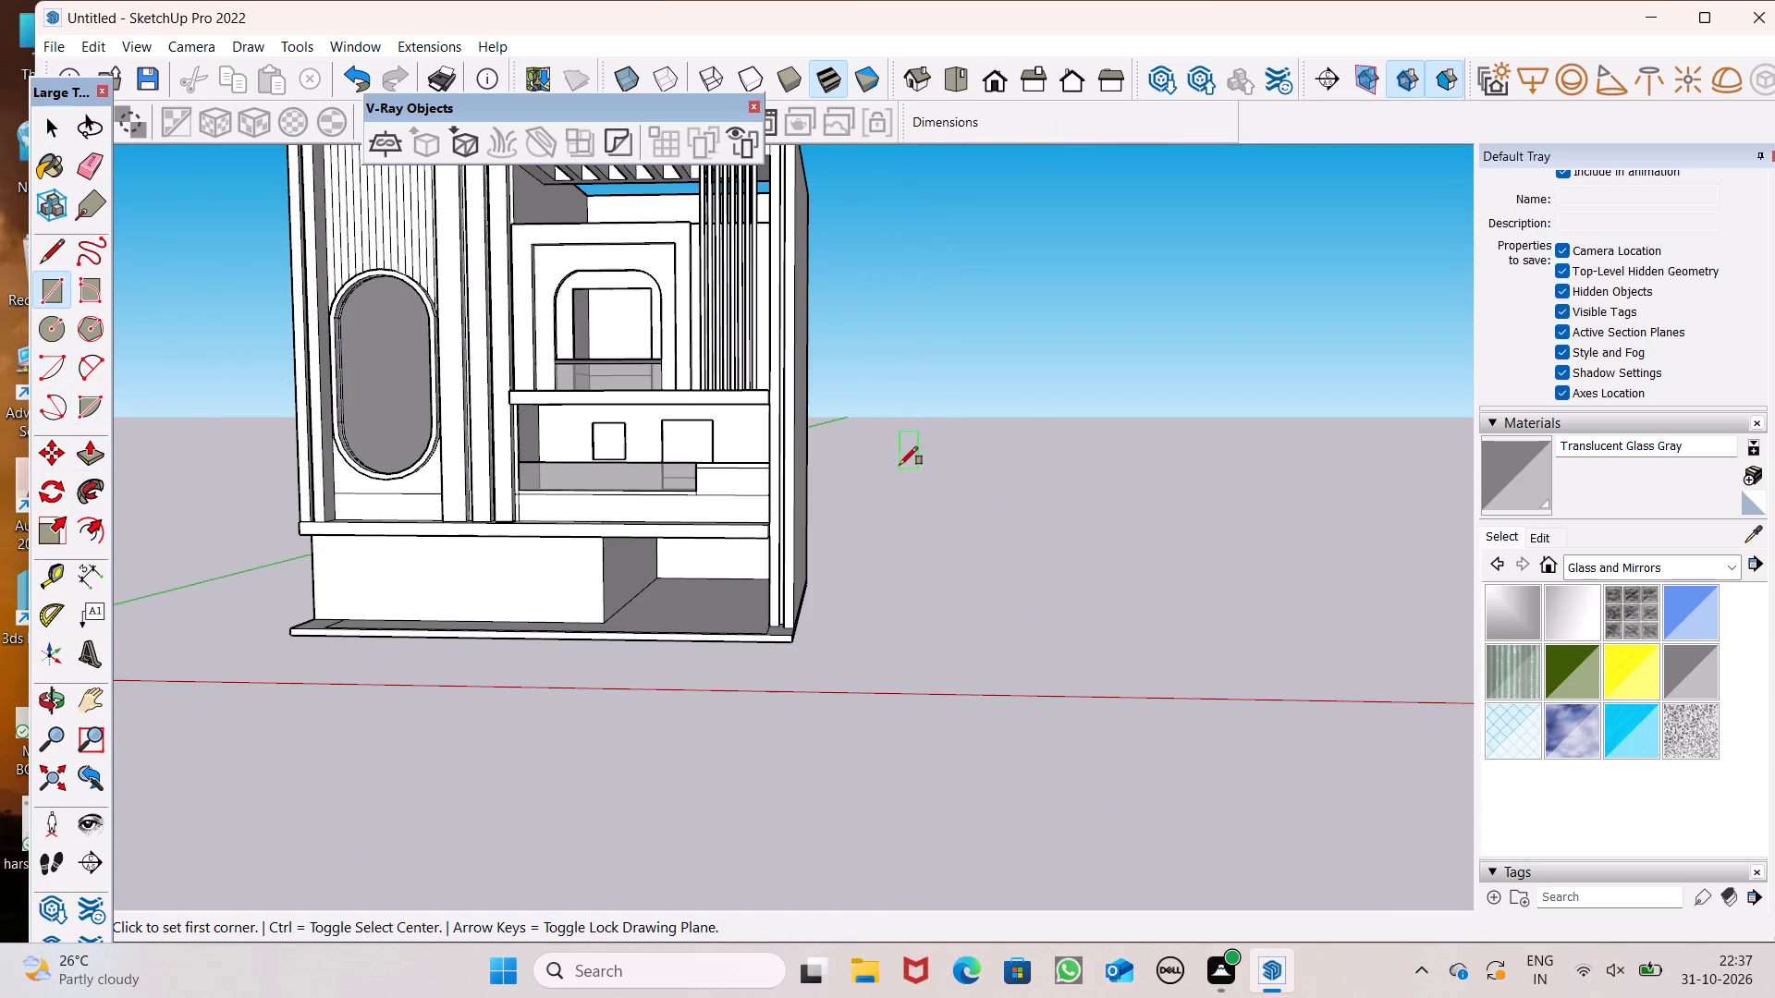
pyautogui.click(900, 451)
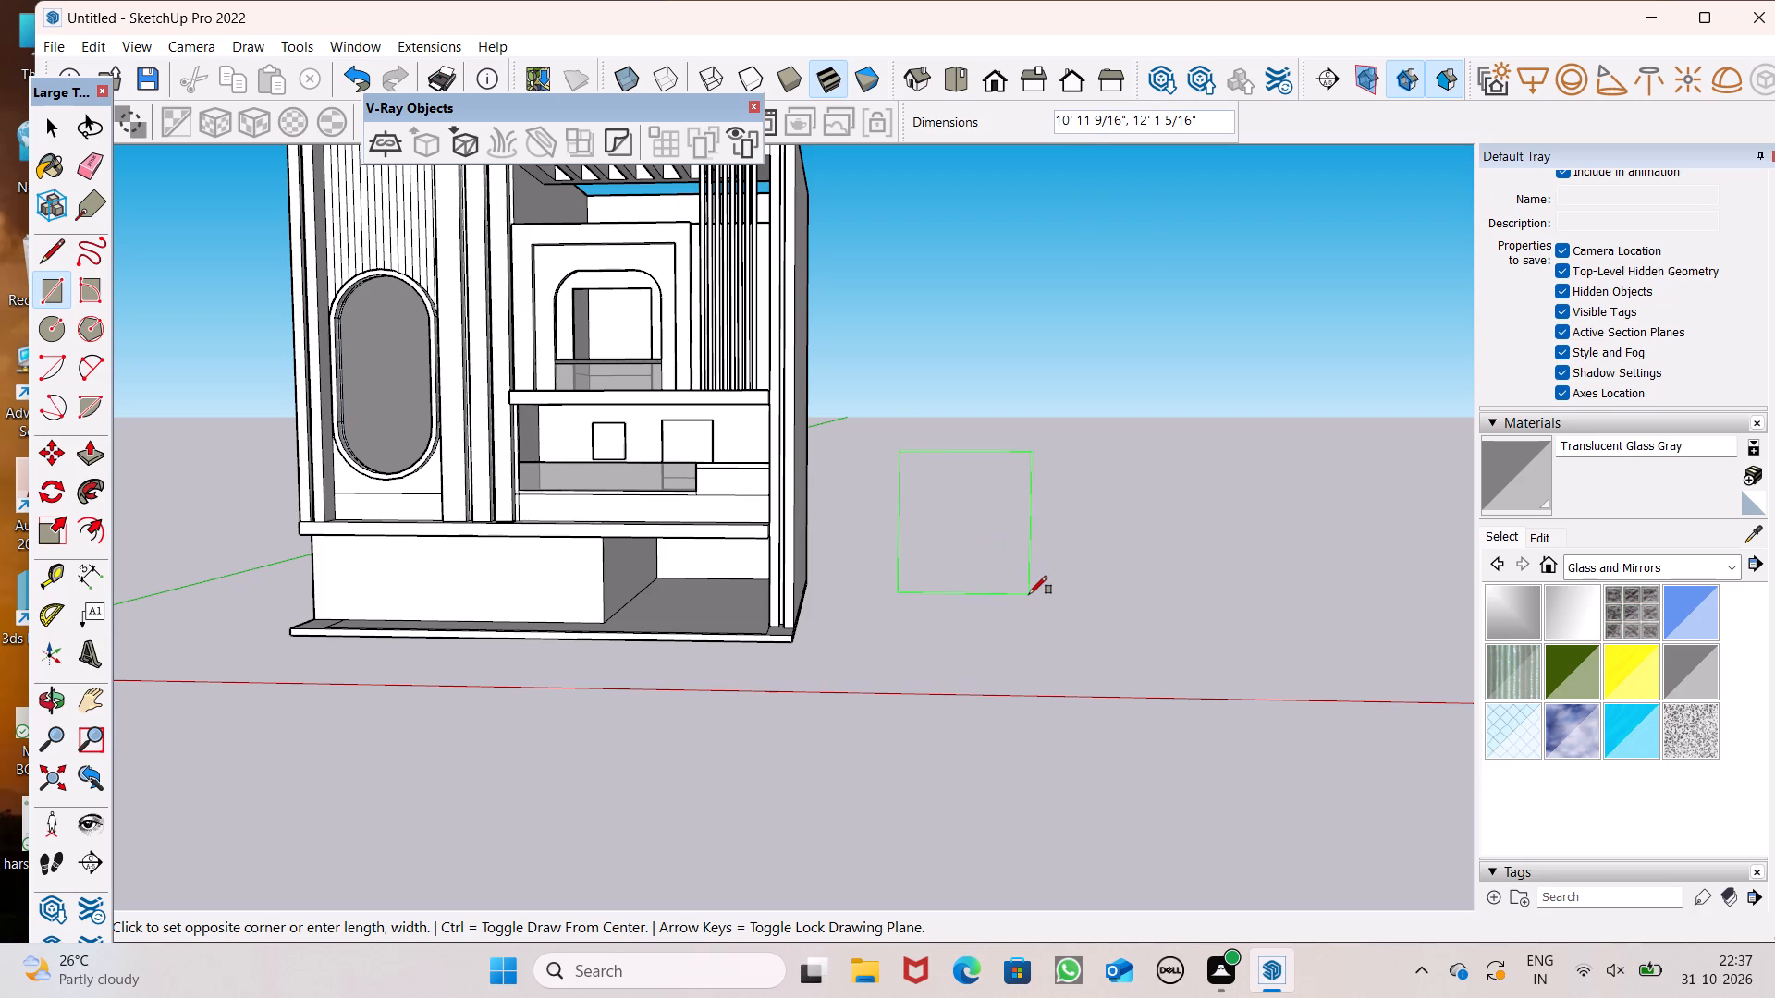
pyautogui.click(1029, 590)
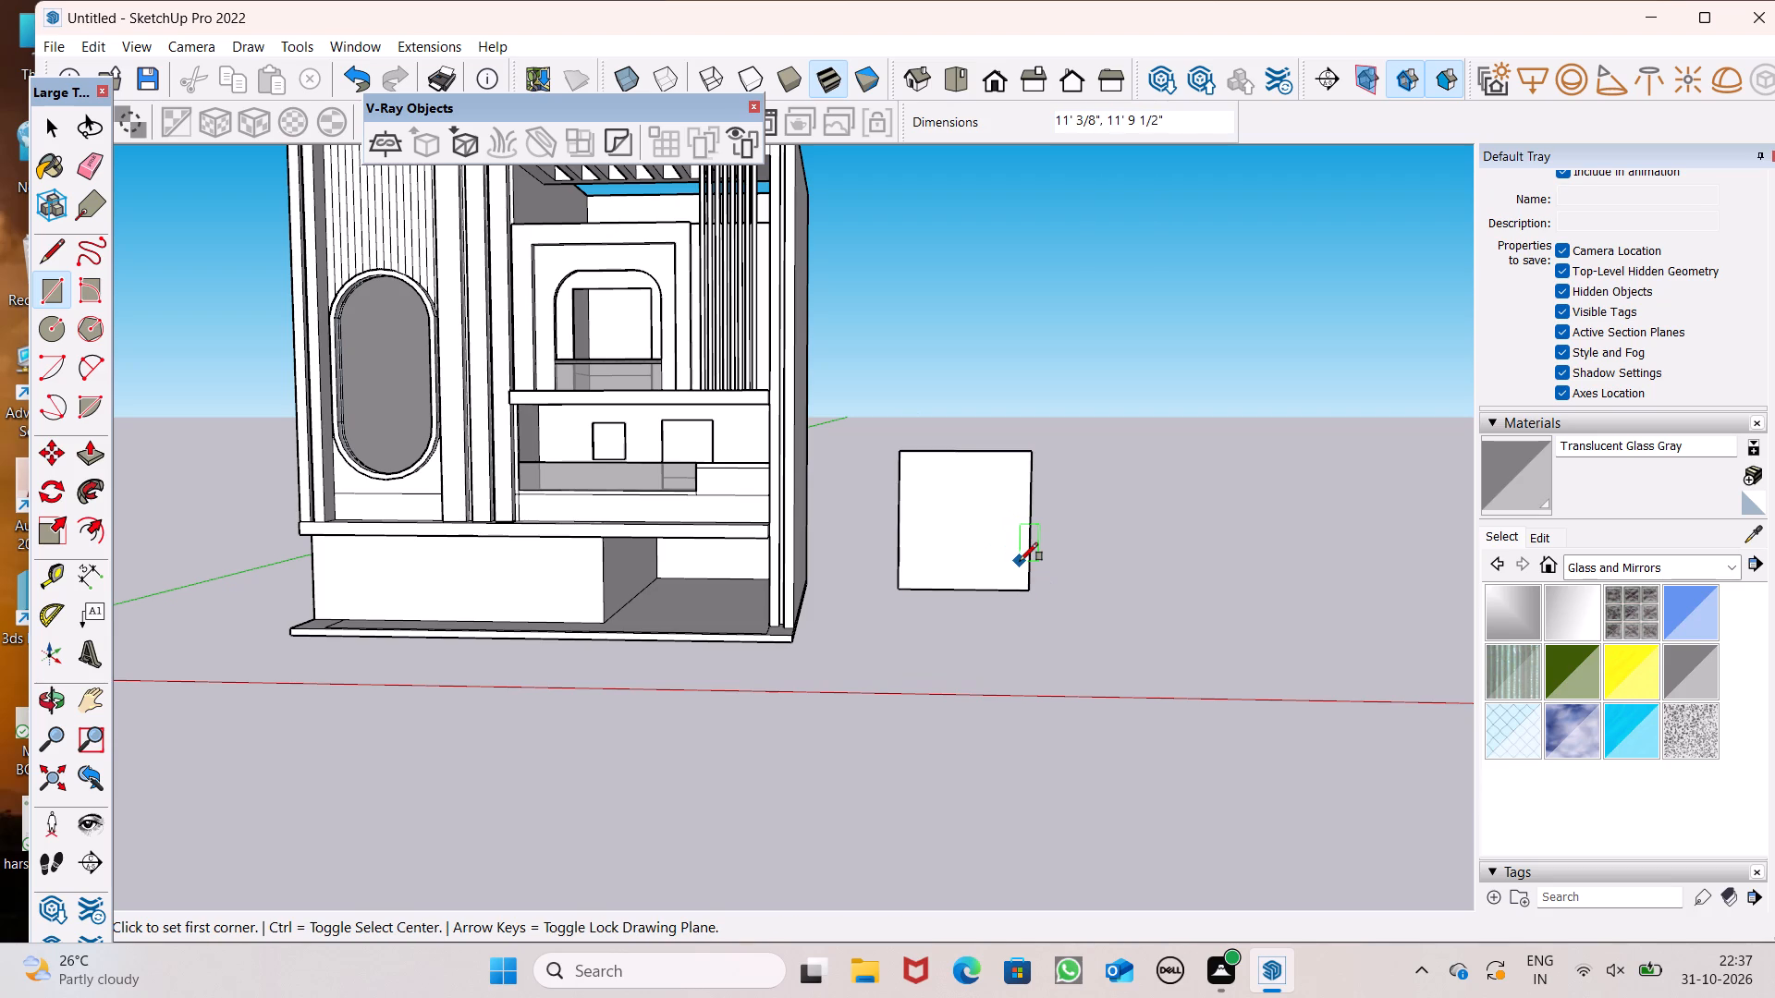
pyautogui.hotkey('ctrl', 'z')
# Draw an upright panel rectangle about 6' 10" wide by 11' high in the empty space beside the building.
pyautogui.click(913, 432)
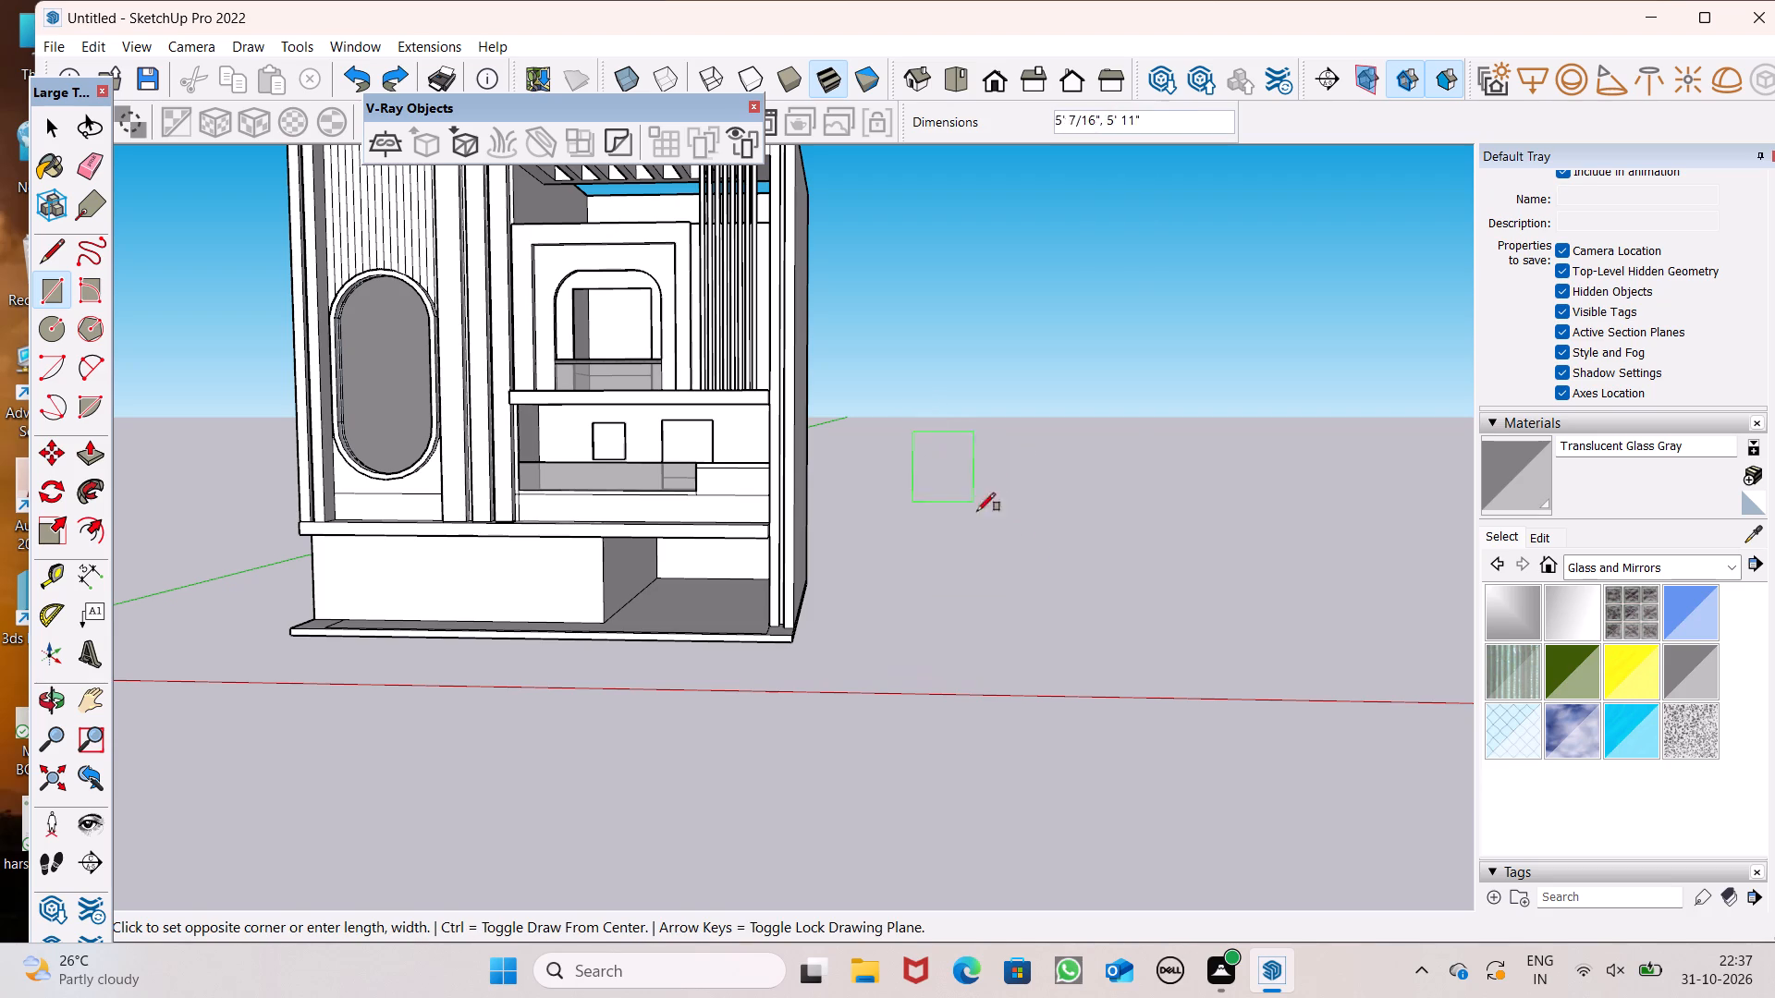
pyautogui.click(993, 561)
pyautogui.press('space')
# Offset the standalone panel's outline inward to form a narrow frame border.
pyautogui.scroll(7, 976, 498)
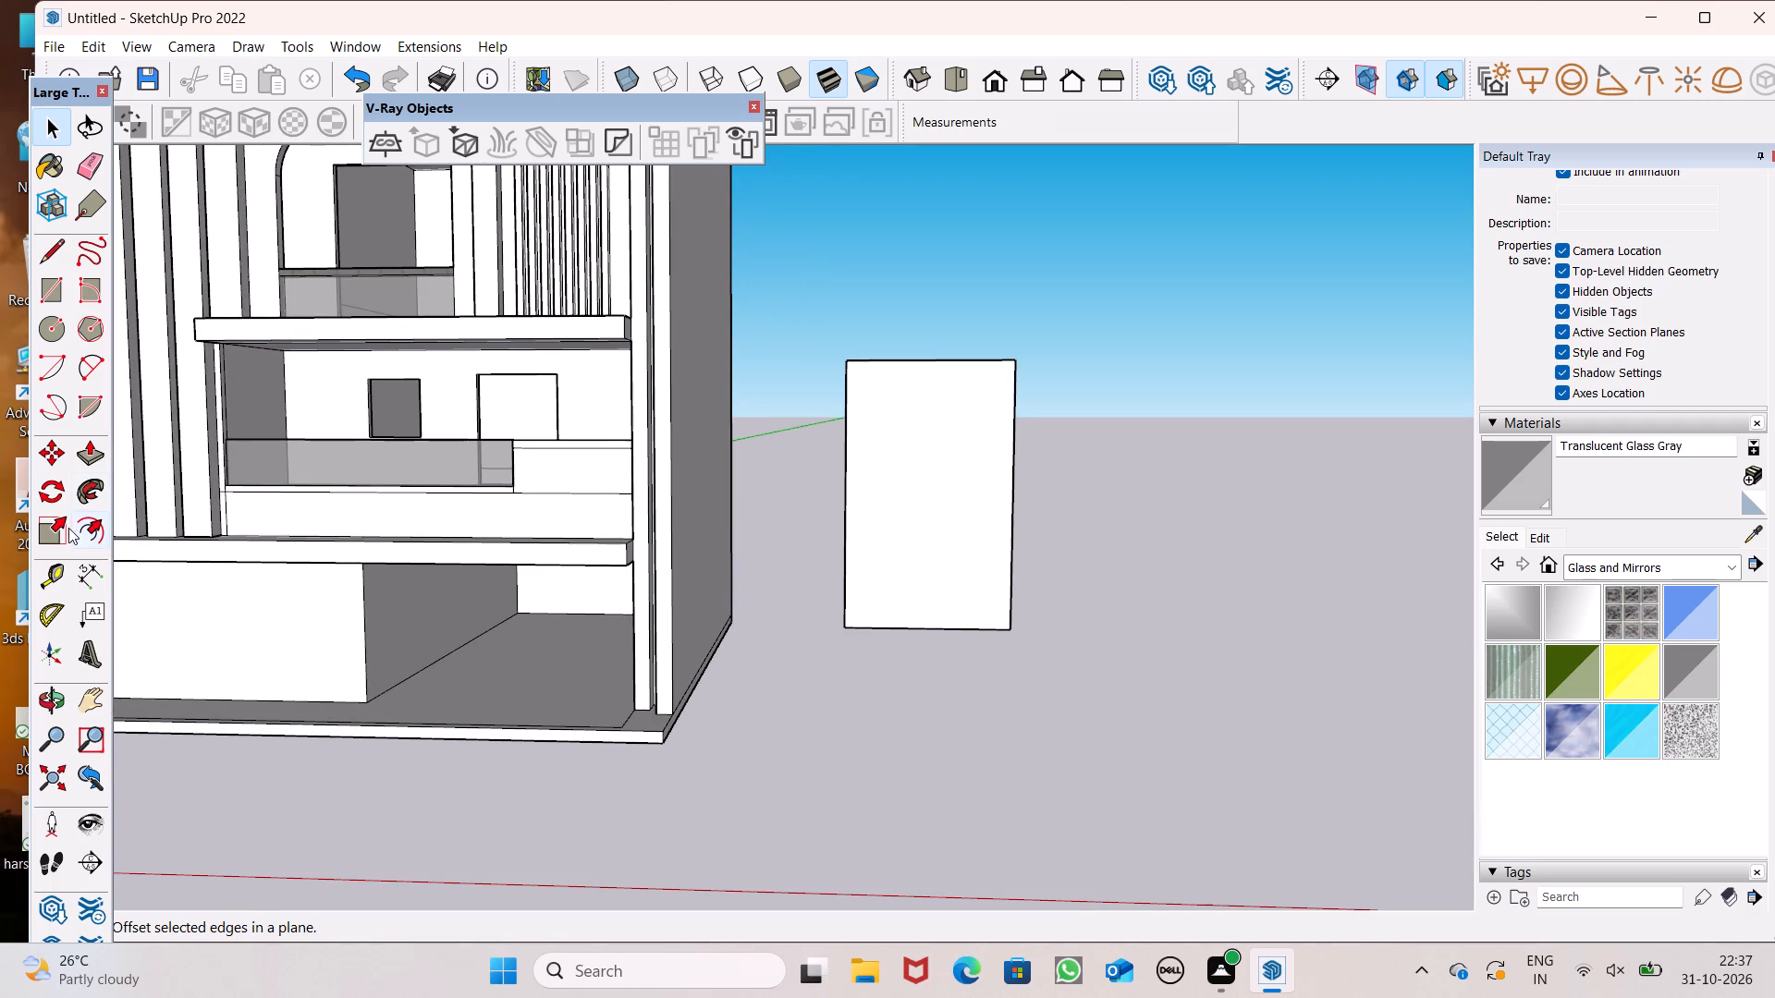
pyautogui.click(80, 531)
pyautogui.scroll(3, 881, 475)
pyautogui.moveTo(924, 374); pyautogui.dragTo(904, 339)
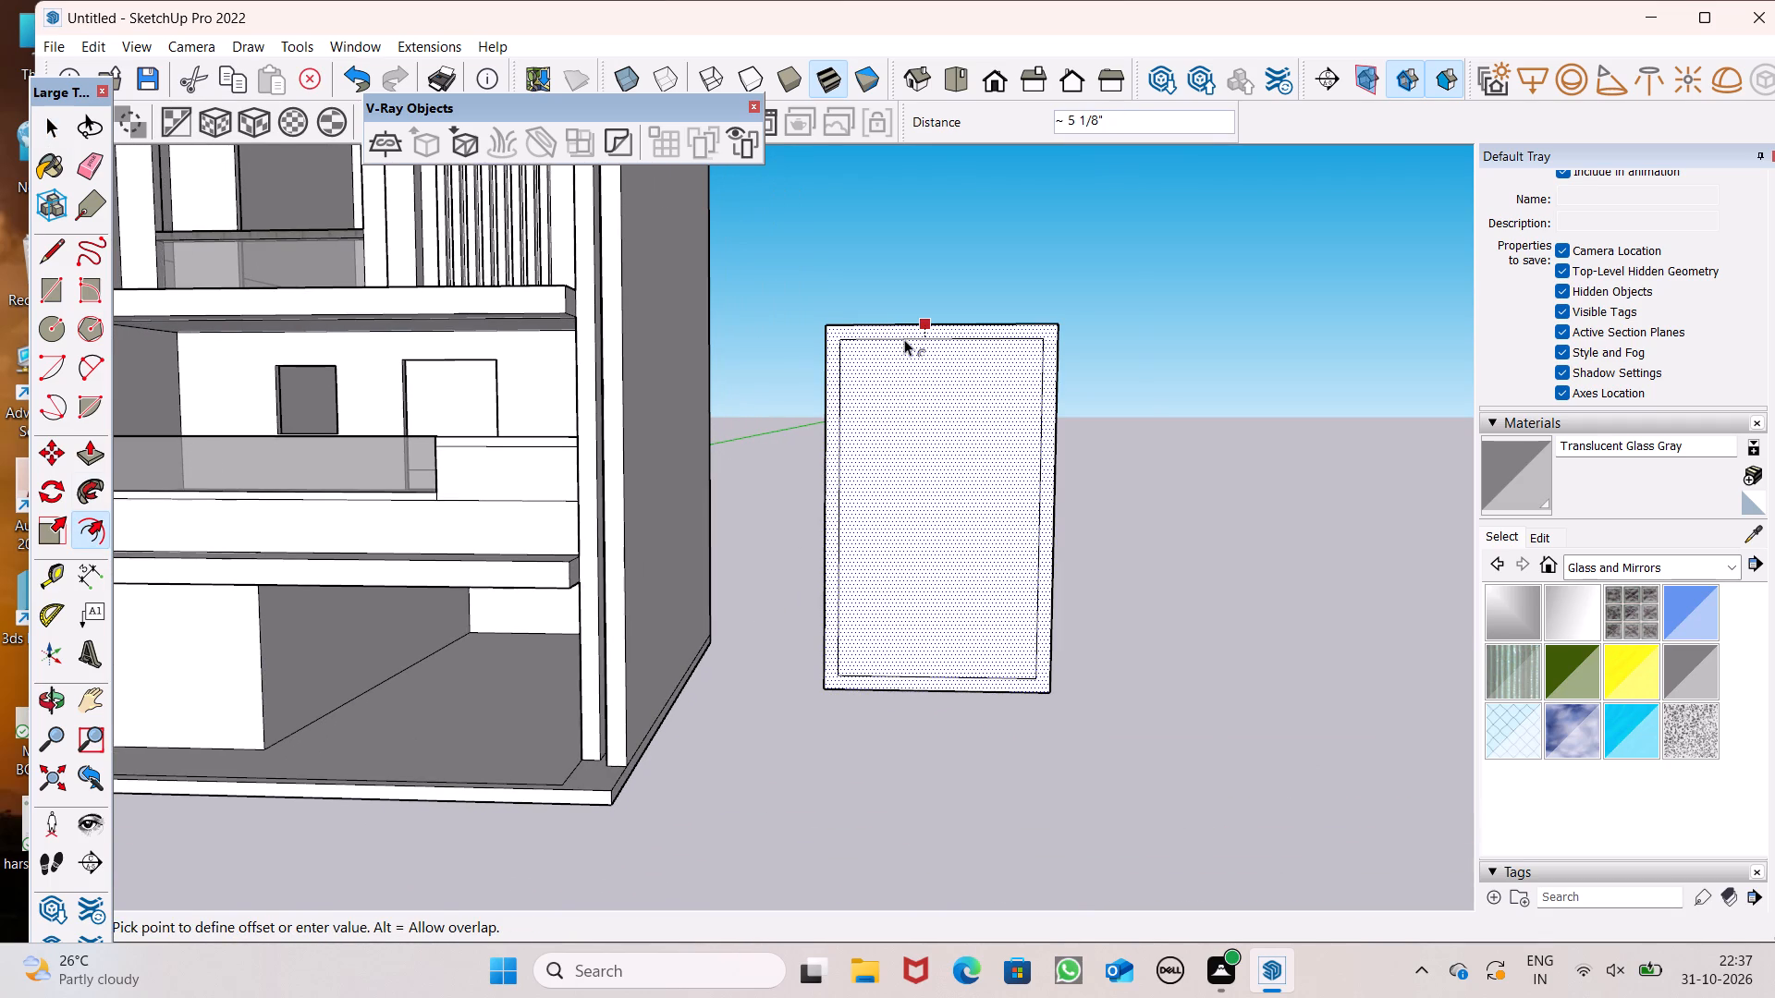
pyautogui.moveTo(904, 339); pyautogui.dragTo(904, 336)
pyautogui.press('space')
pyautogui.click(863, 258)
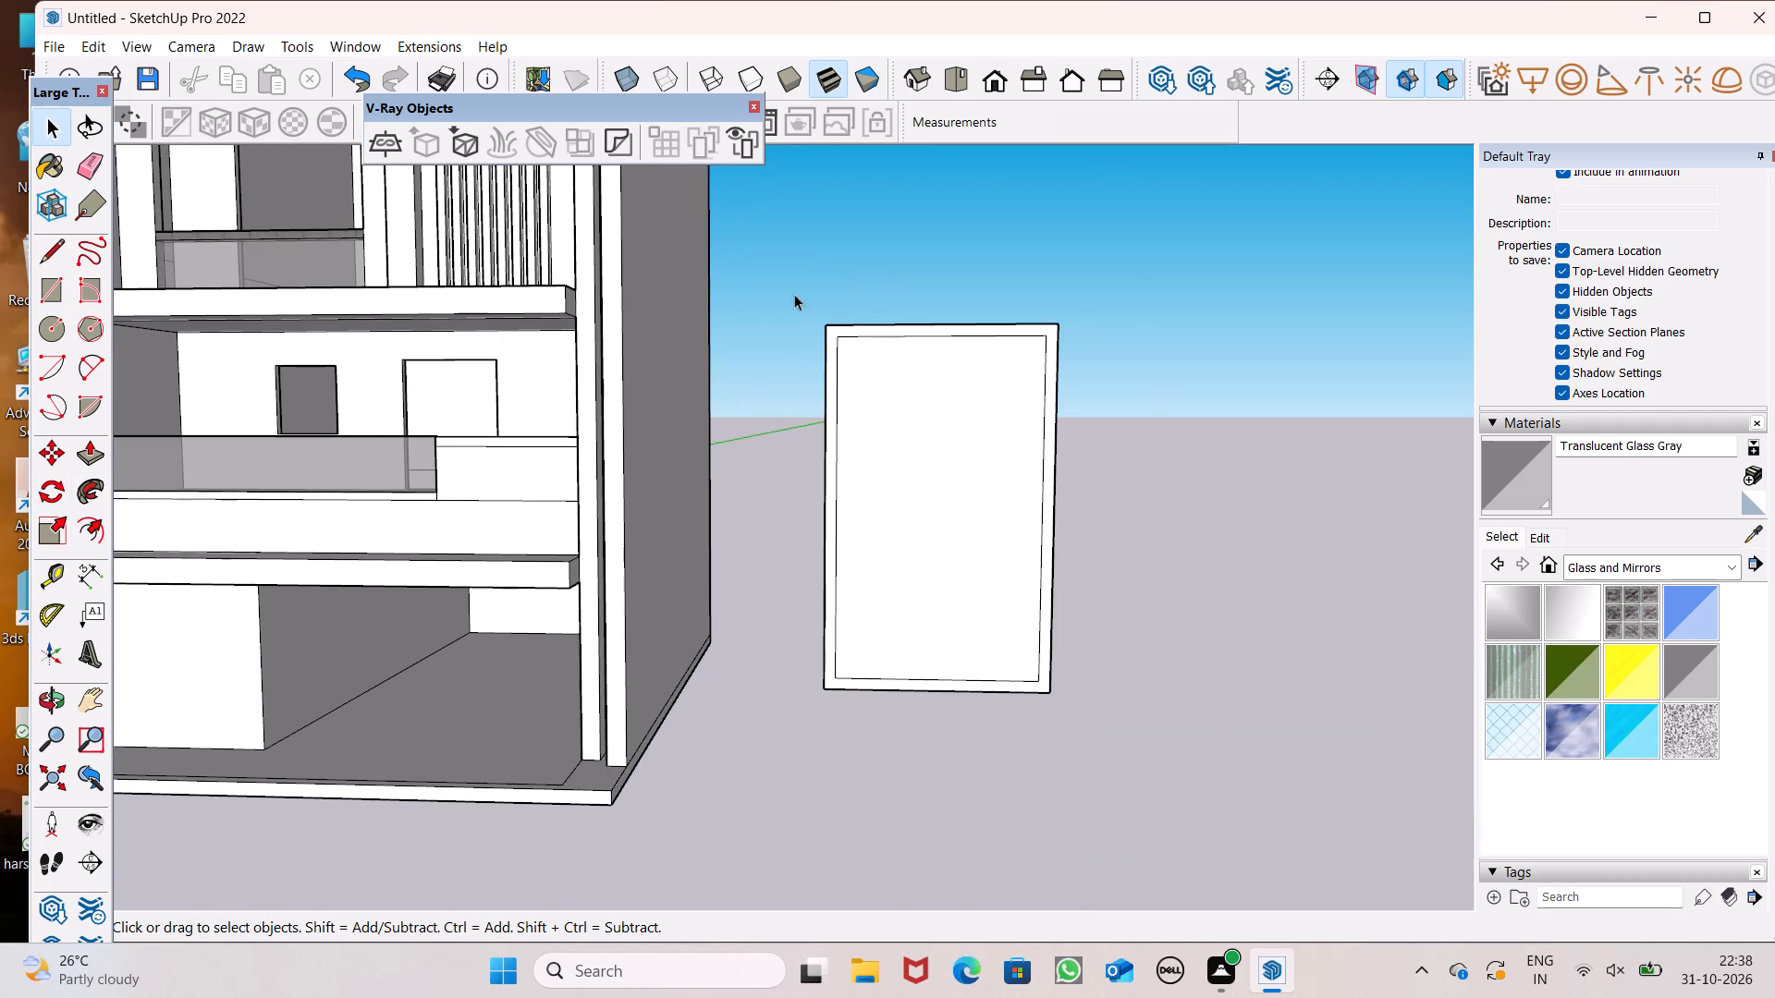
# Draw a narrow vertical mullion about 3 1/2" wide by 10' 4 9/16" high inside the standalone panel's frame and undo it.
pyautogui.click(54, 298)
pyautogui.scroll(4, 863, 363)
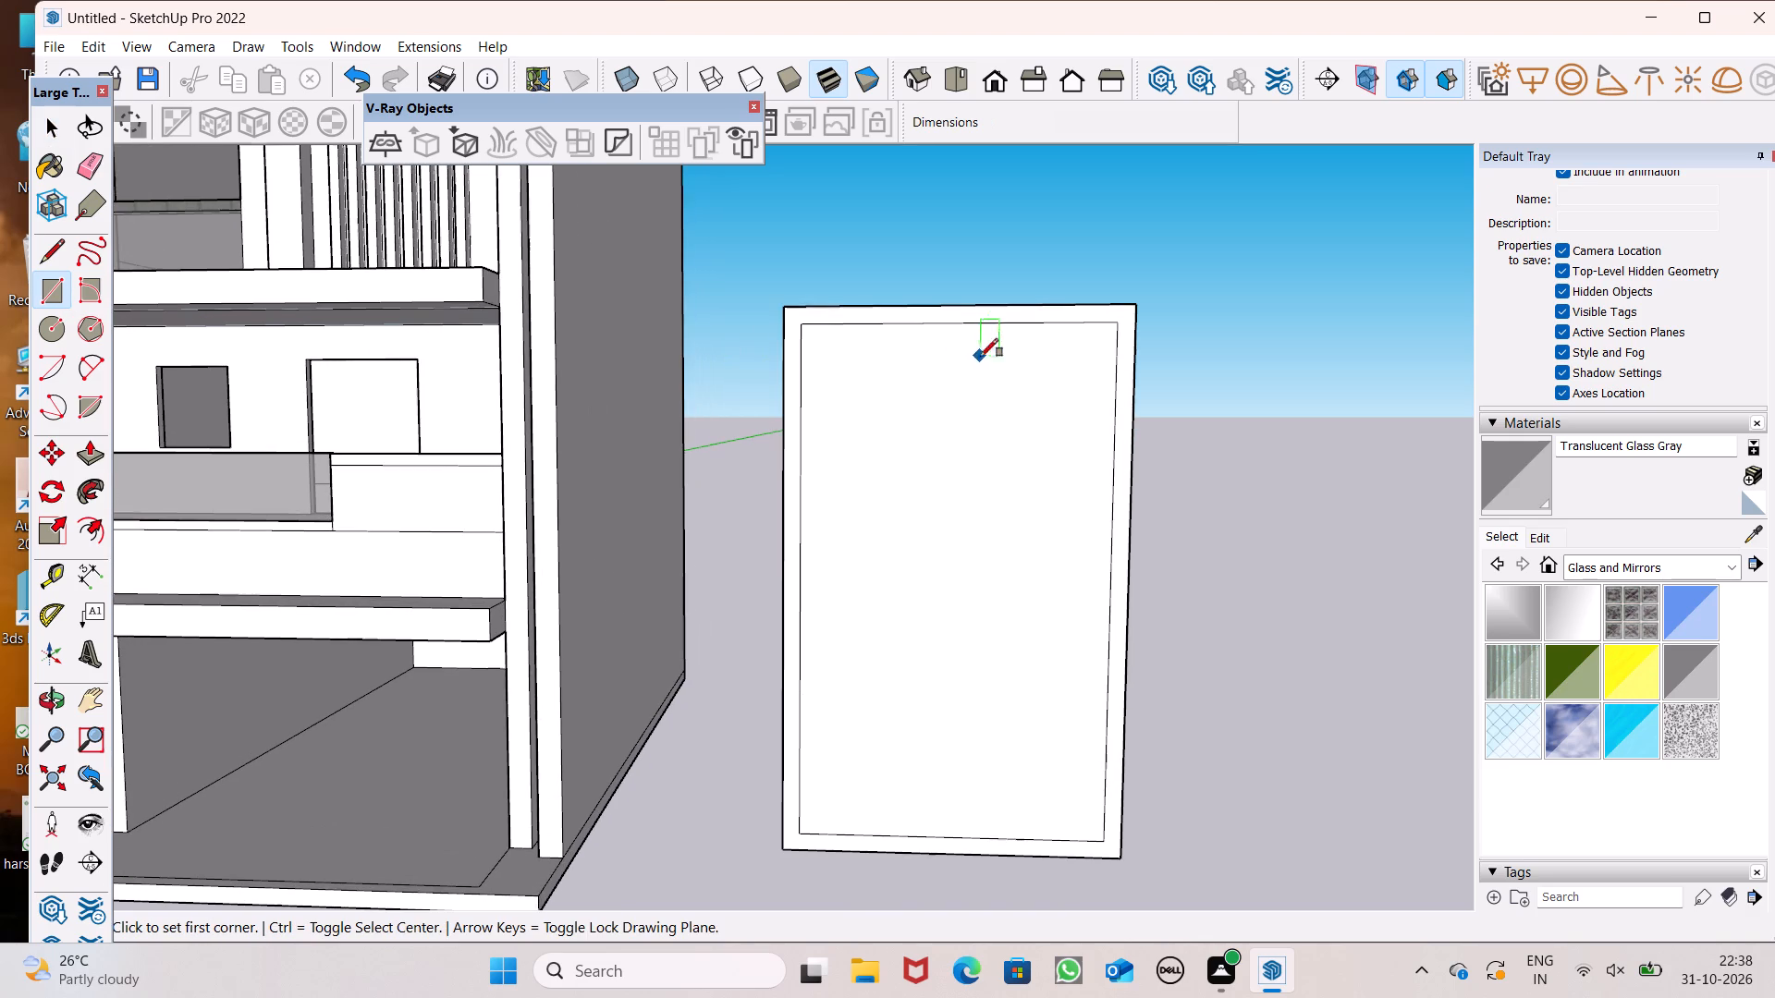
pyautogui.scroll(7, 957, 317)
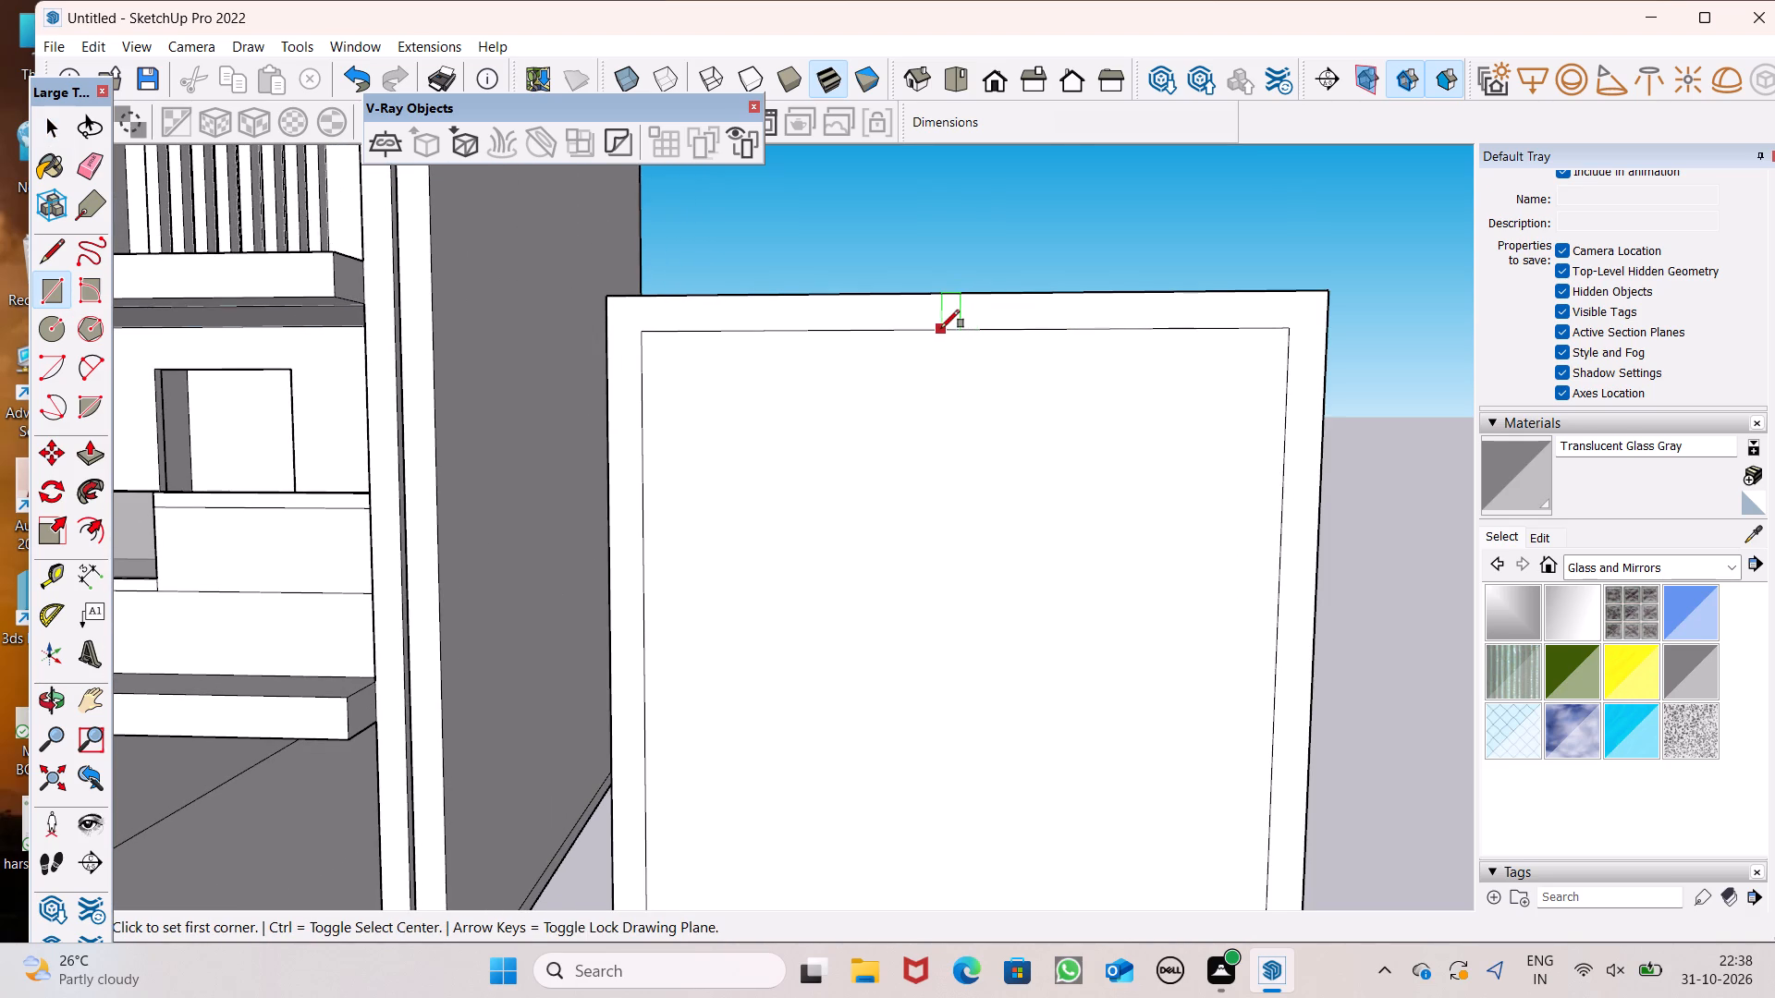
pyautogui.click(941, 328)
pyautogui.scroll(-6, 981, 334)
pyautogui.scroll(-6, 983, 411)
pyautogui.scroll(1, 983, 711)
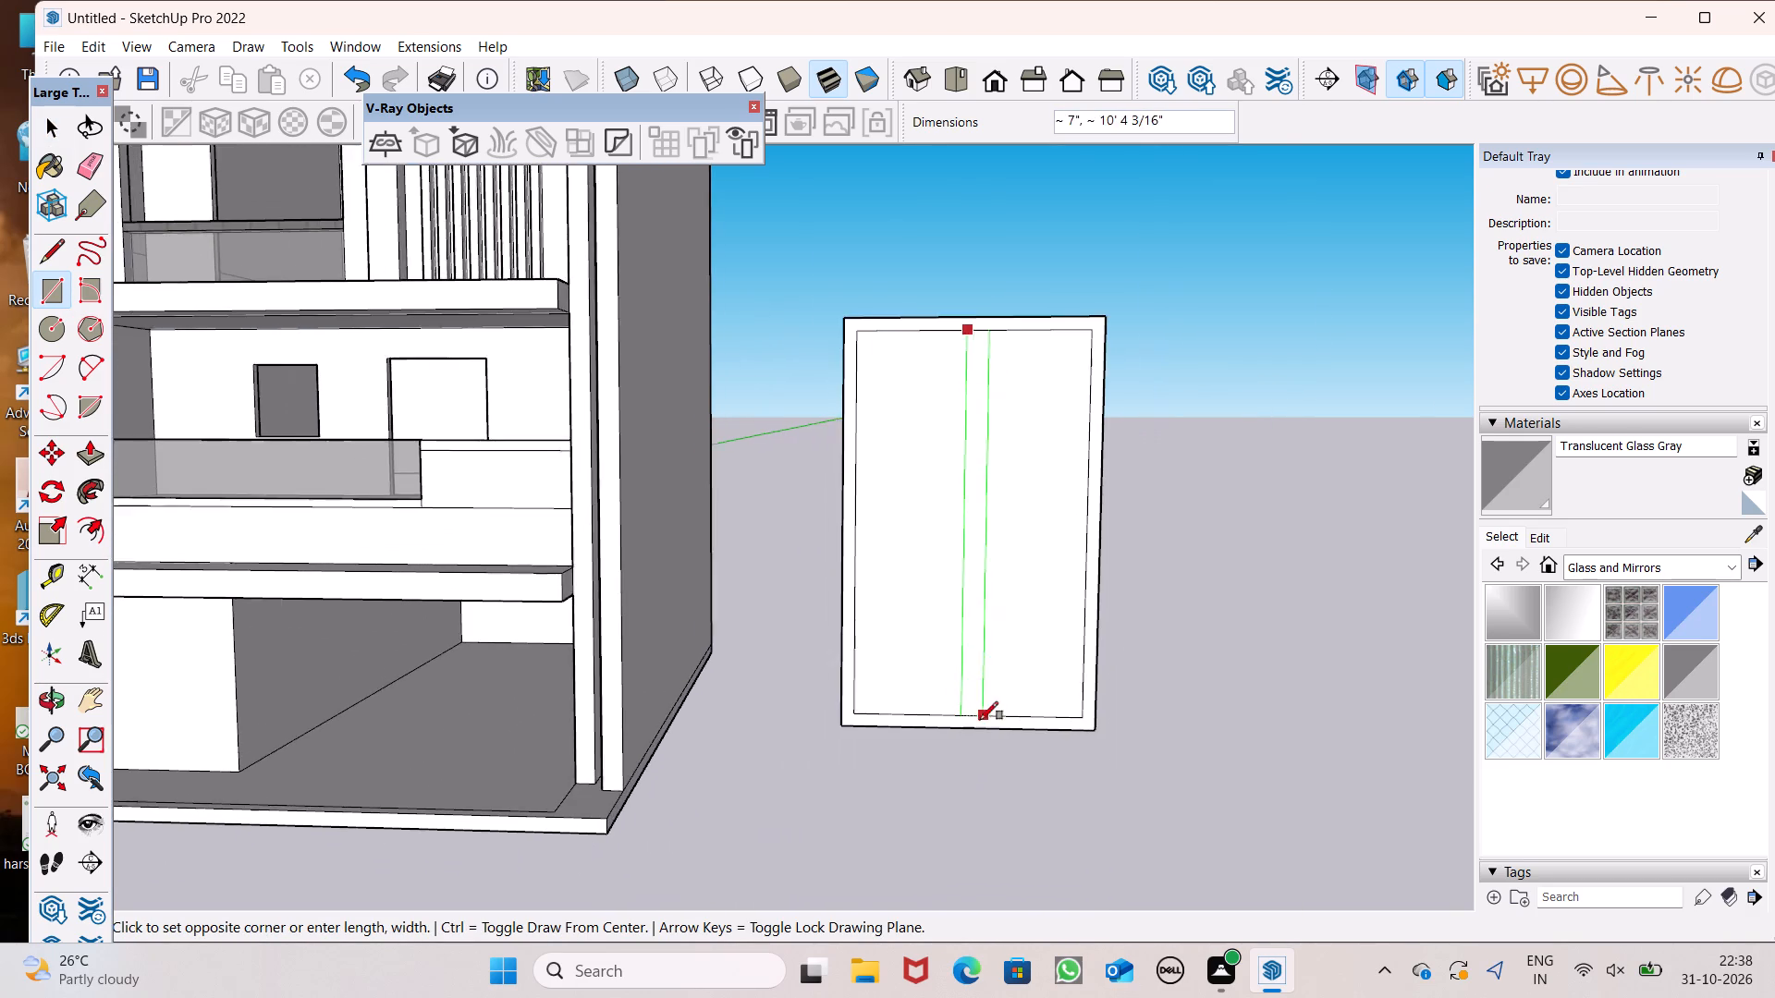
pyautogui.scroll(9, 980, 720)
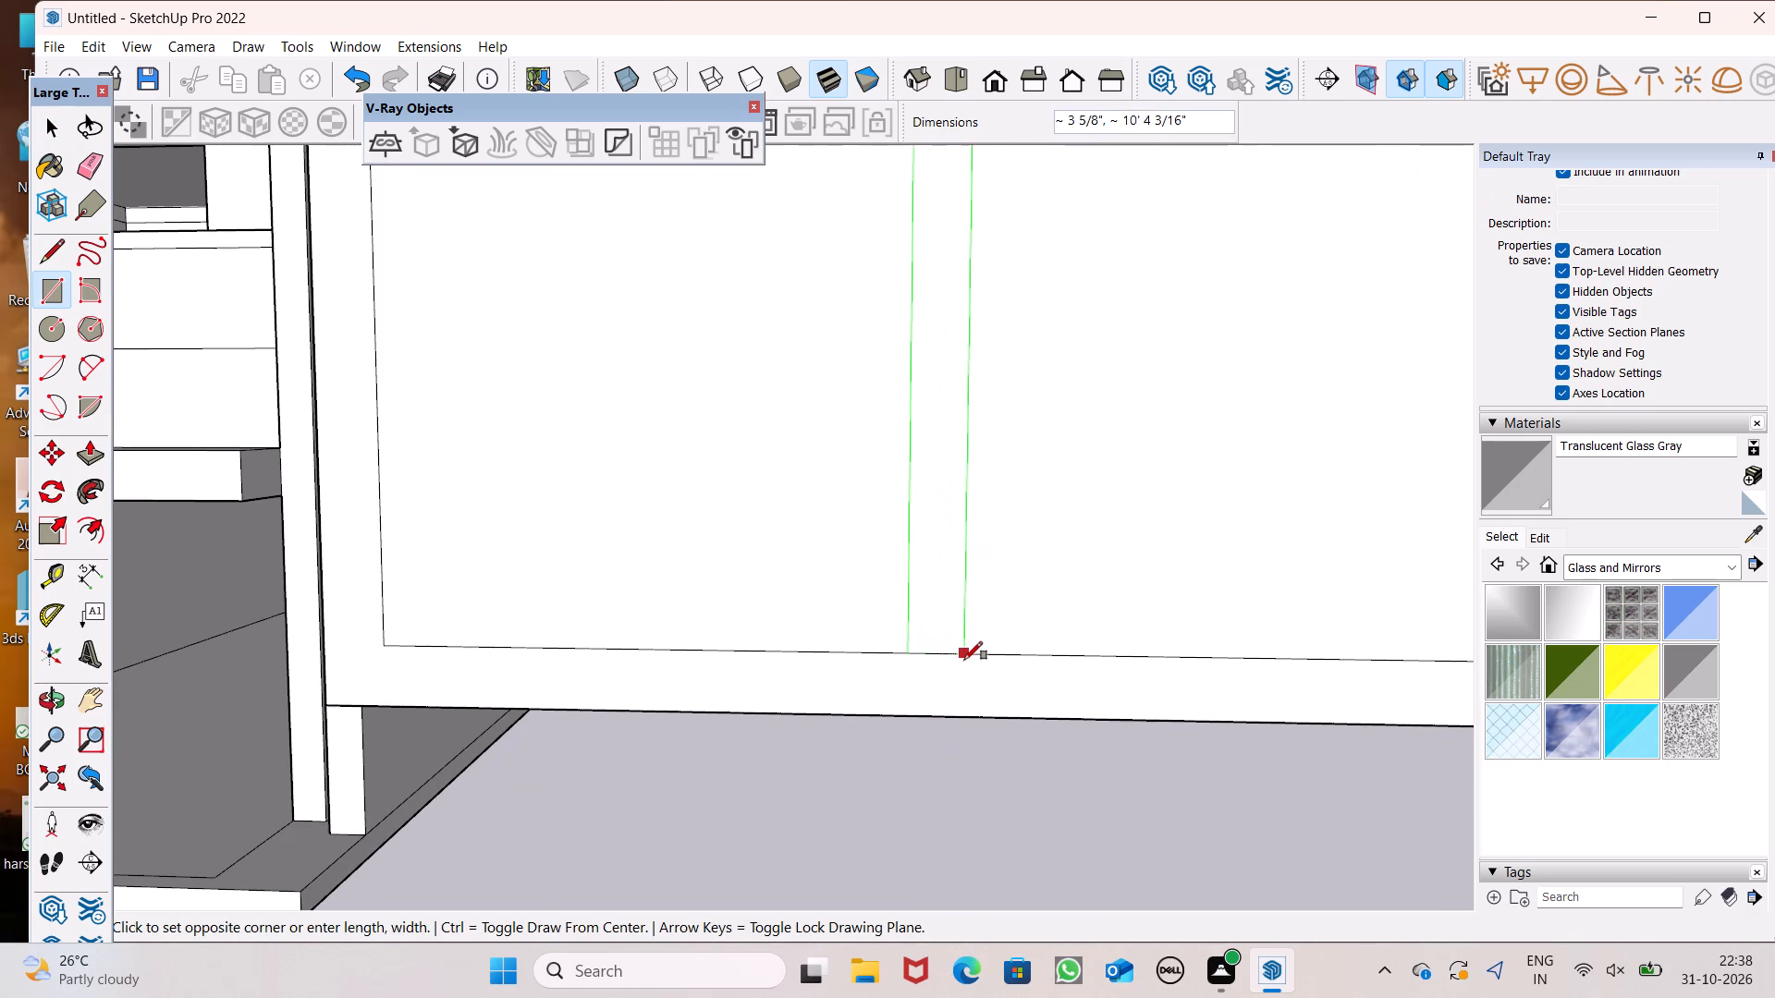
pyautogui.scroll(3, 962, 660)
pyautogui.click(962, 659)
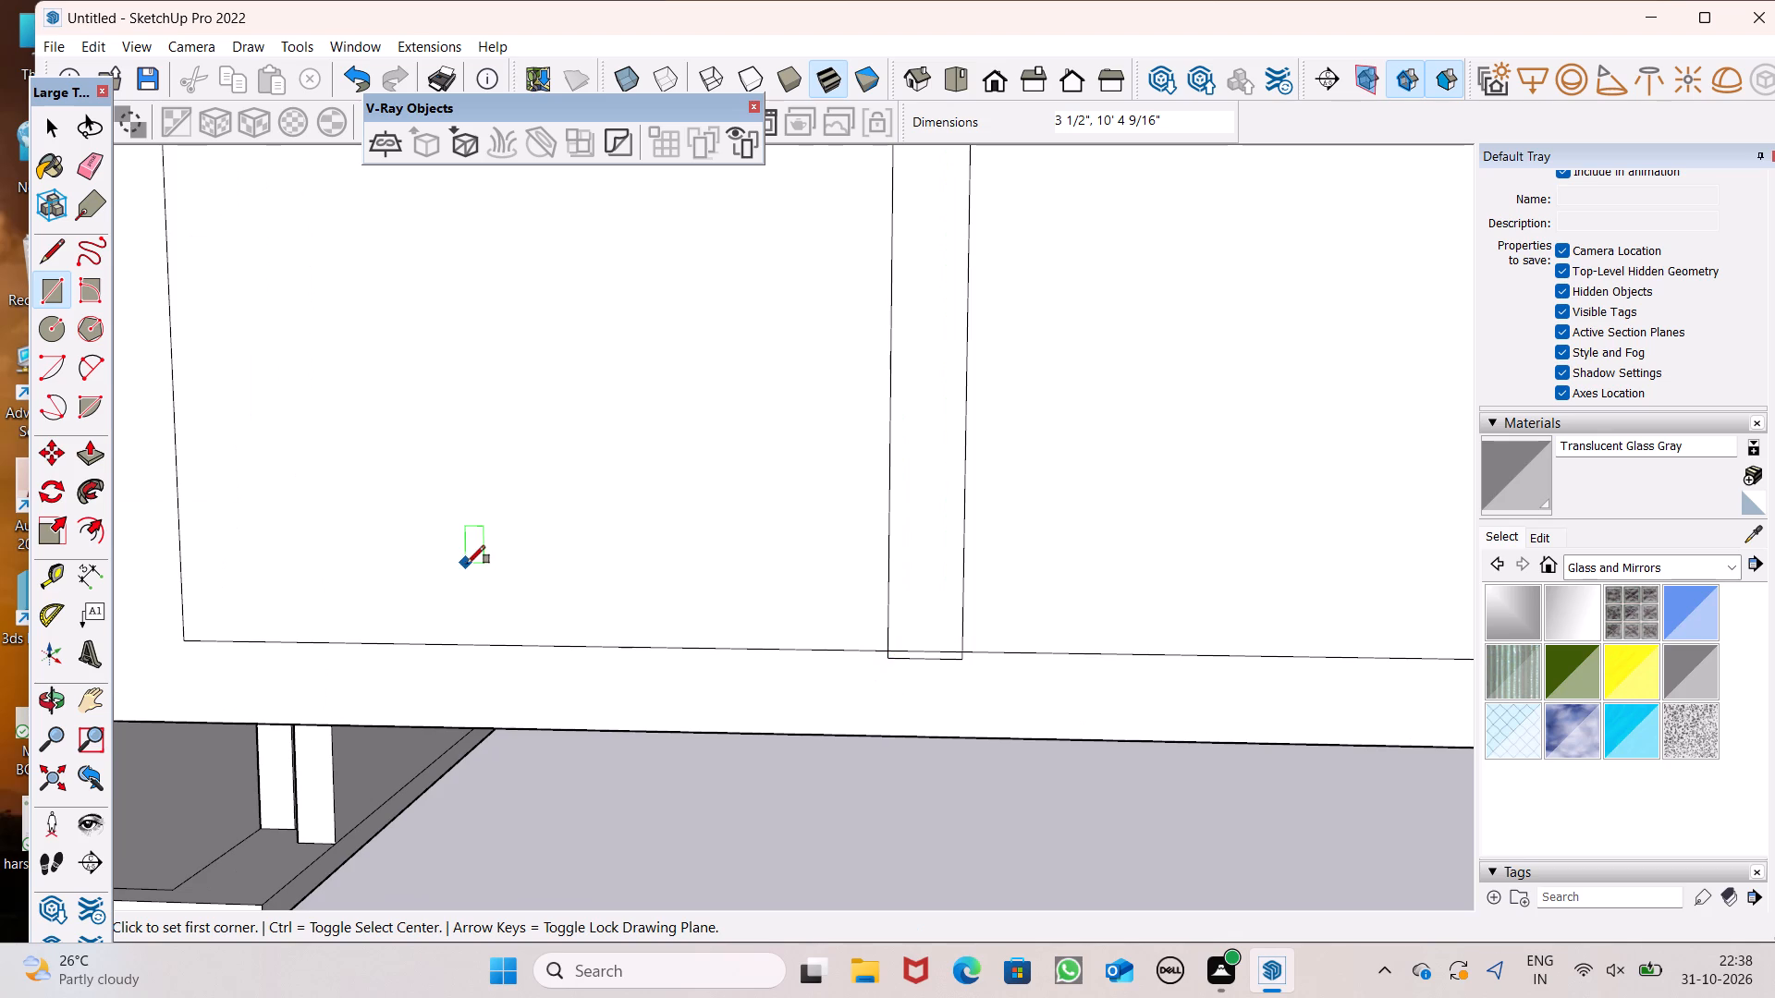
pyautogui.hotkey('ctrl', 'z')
# Draw a central vertical mullion rectangle about 3 11/16" wide by 10' 4 3/16" high between the frame's inner top and bottom edges.
pyautogui.keyDown('ctrl'); pyautogui.scroll(-7, 467, 586); pyautogui.keyUp('ctrl')
pyautogui.scroll(-6, 503, 712)
pyautogui.scroll(1, 464, 503)
pyautogui.scroll(-5, 667, 443)
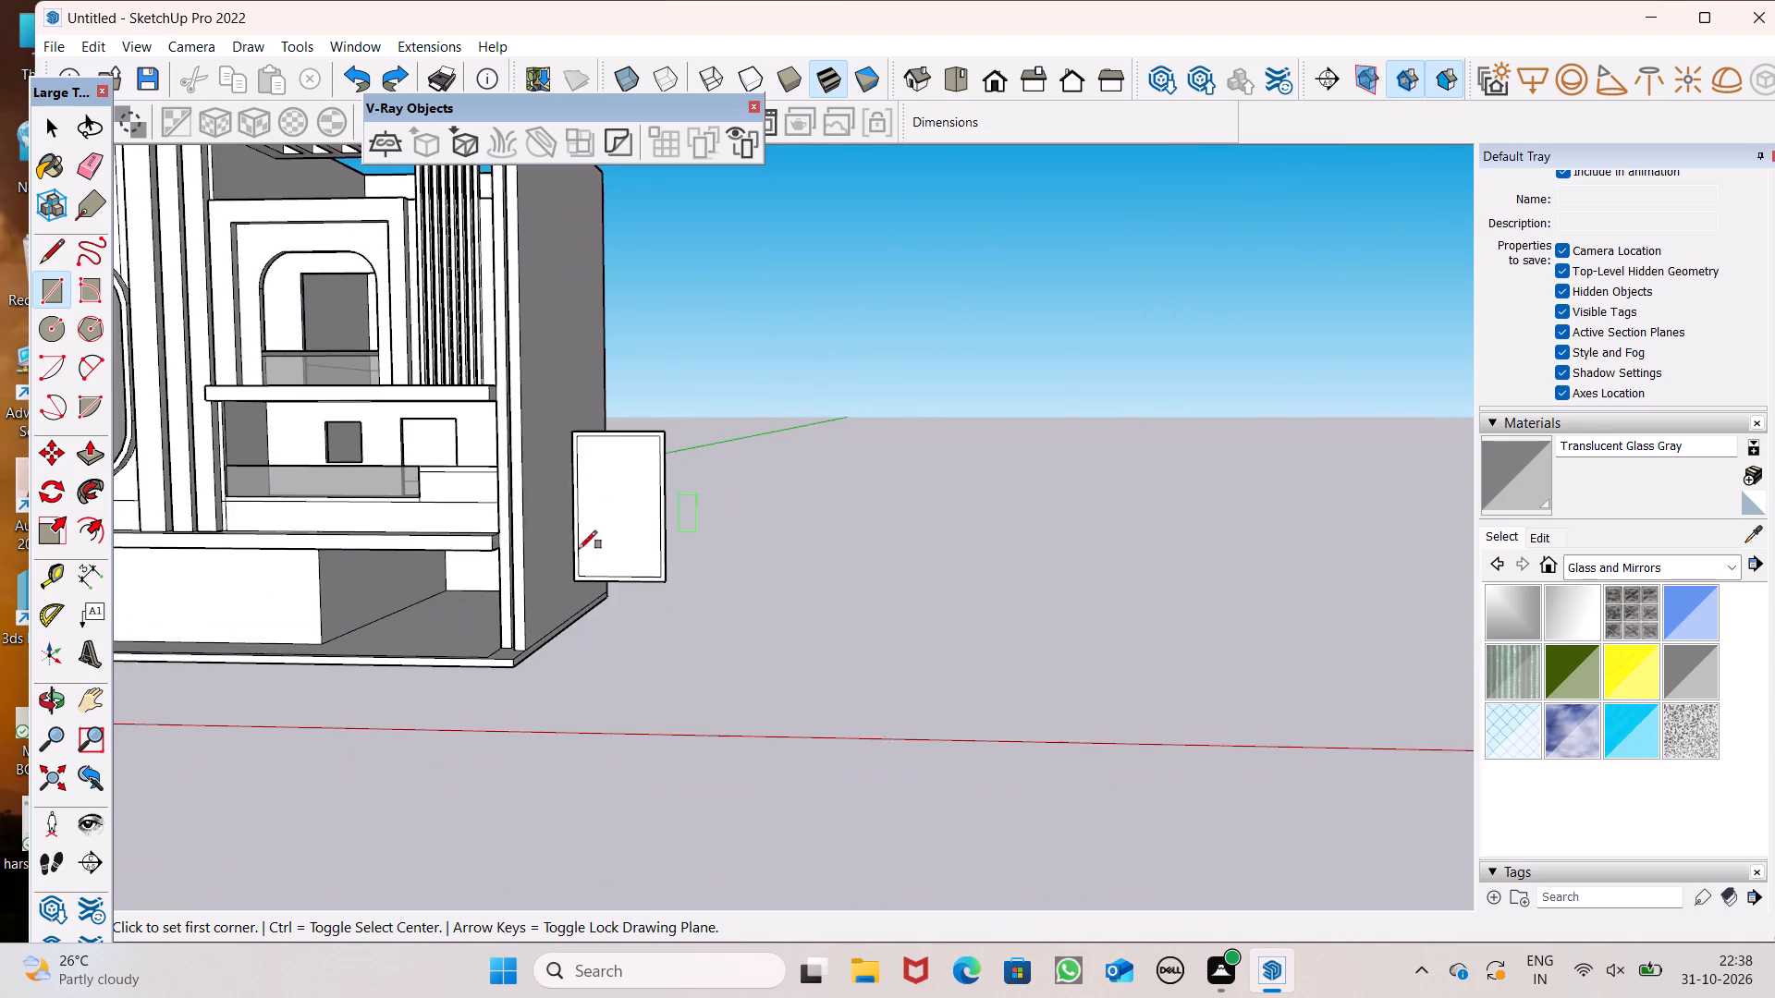
pyautogui.scroll(7, 563, 548)
pyautogui.scroll(-5, 747, 525)
pyautogui.moveTo(793, 597); pyautogui.dragTo(808, 573, button='middle')
pyautogui.scroll(11, 785, 279)
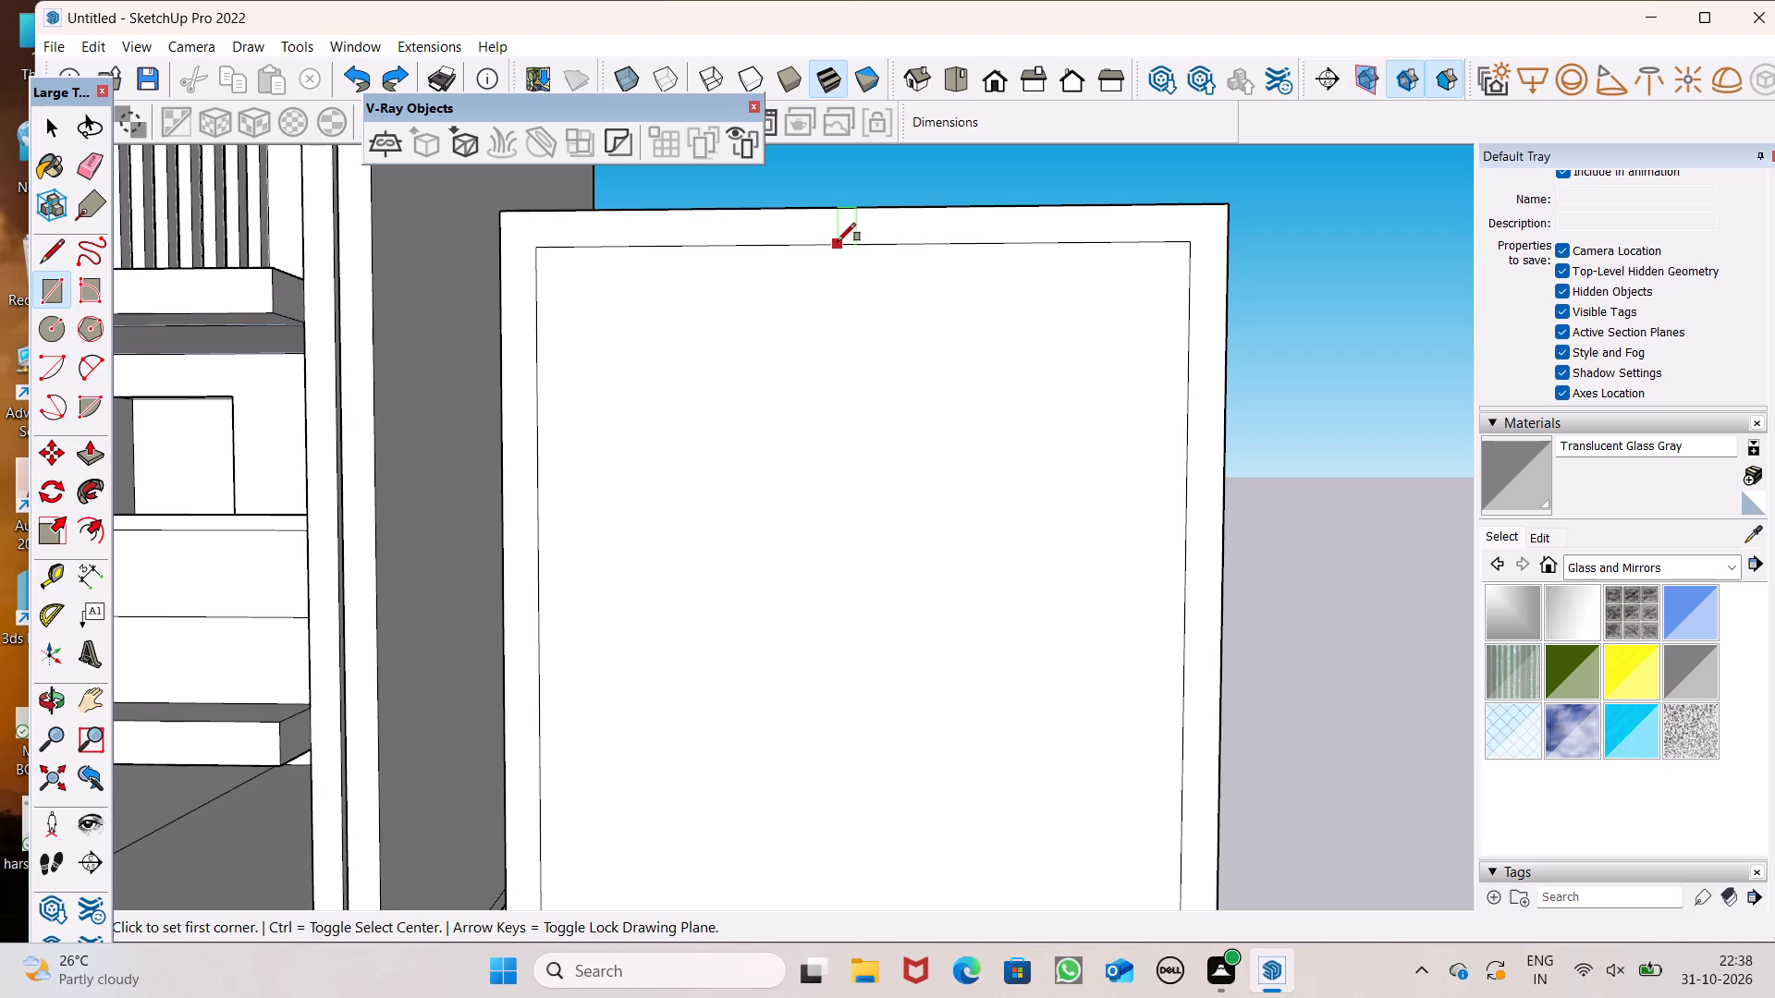
pyautogui.moveTo(838, 241); pyautogui.dragTo(851, 242)
pyautogui.scroll(-5, 910, 268)
pyautogui.scroll(7, 868, 262)
pyautogui.click(908, 249)
pyautogui.scroll(-8, 922, 294)
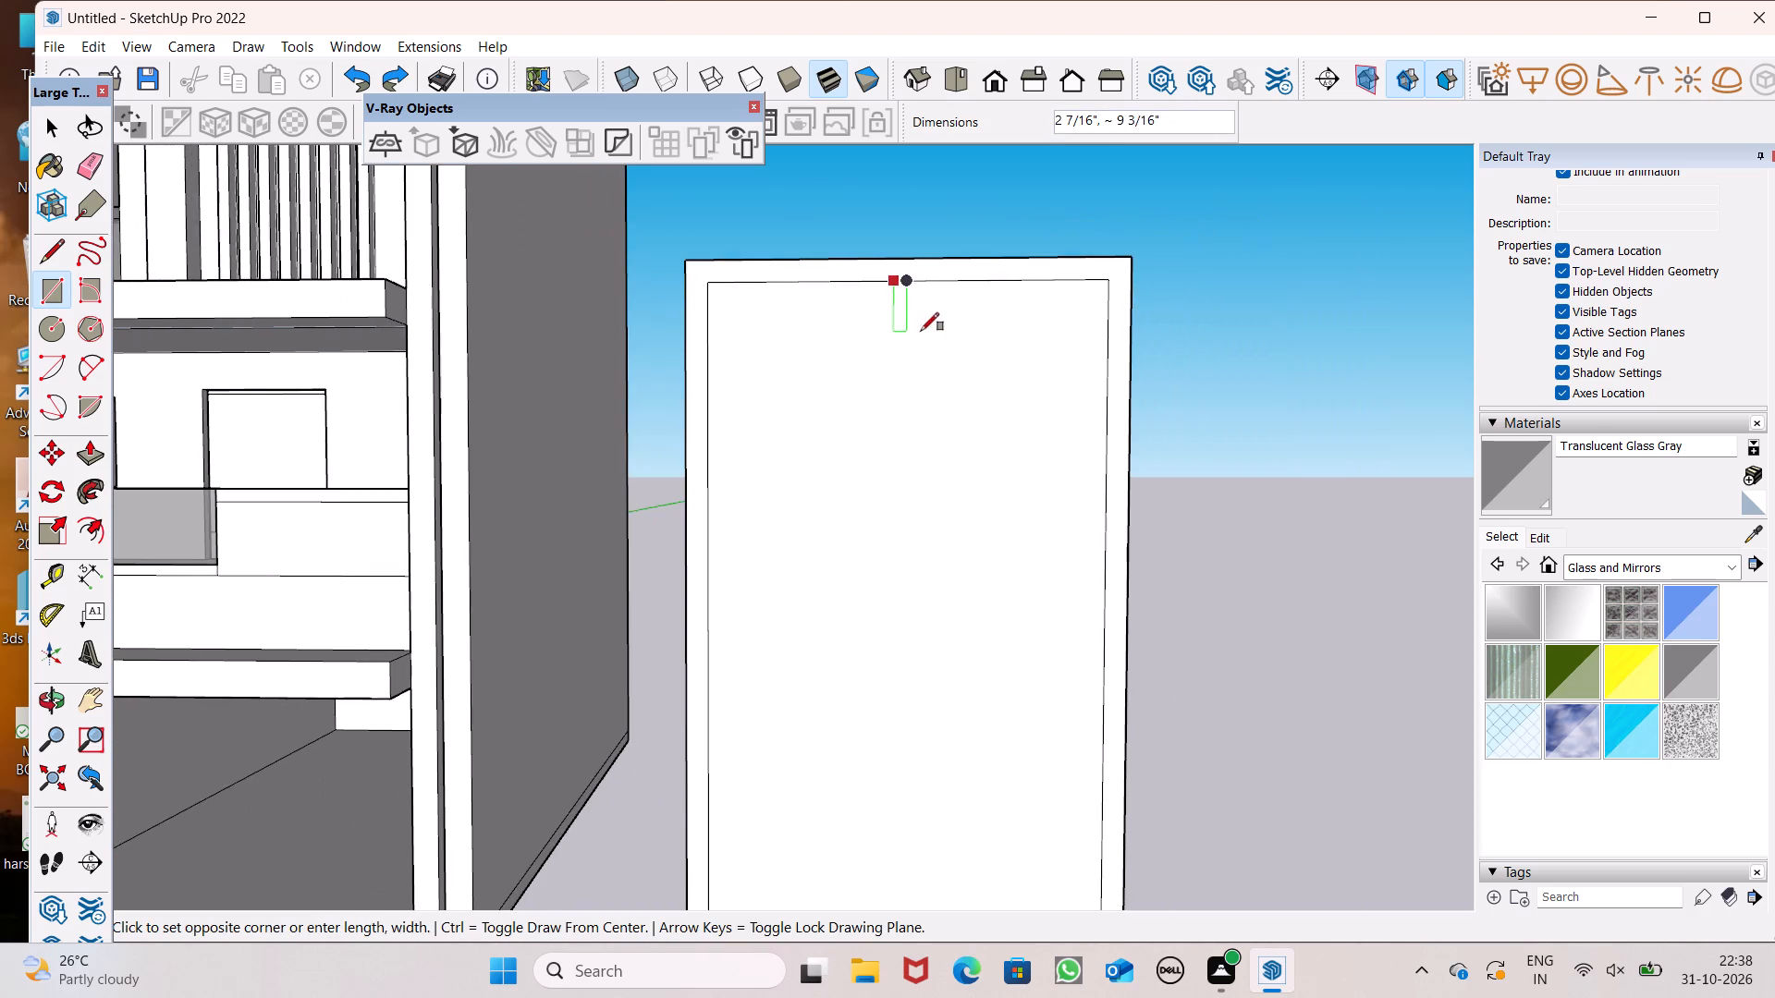
pyautogui.scroll(-11, 931, 382)
pyautogui.scroll(8, 953, 559)
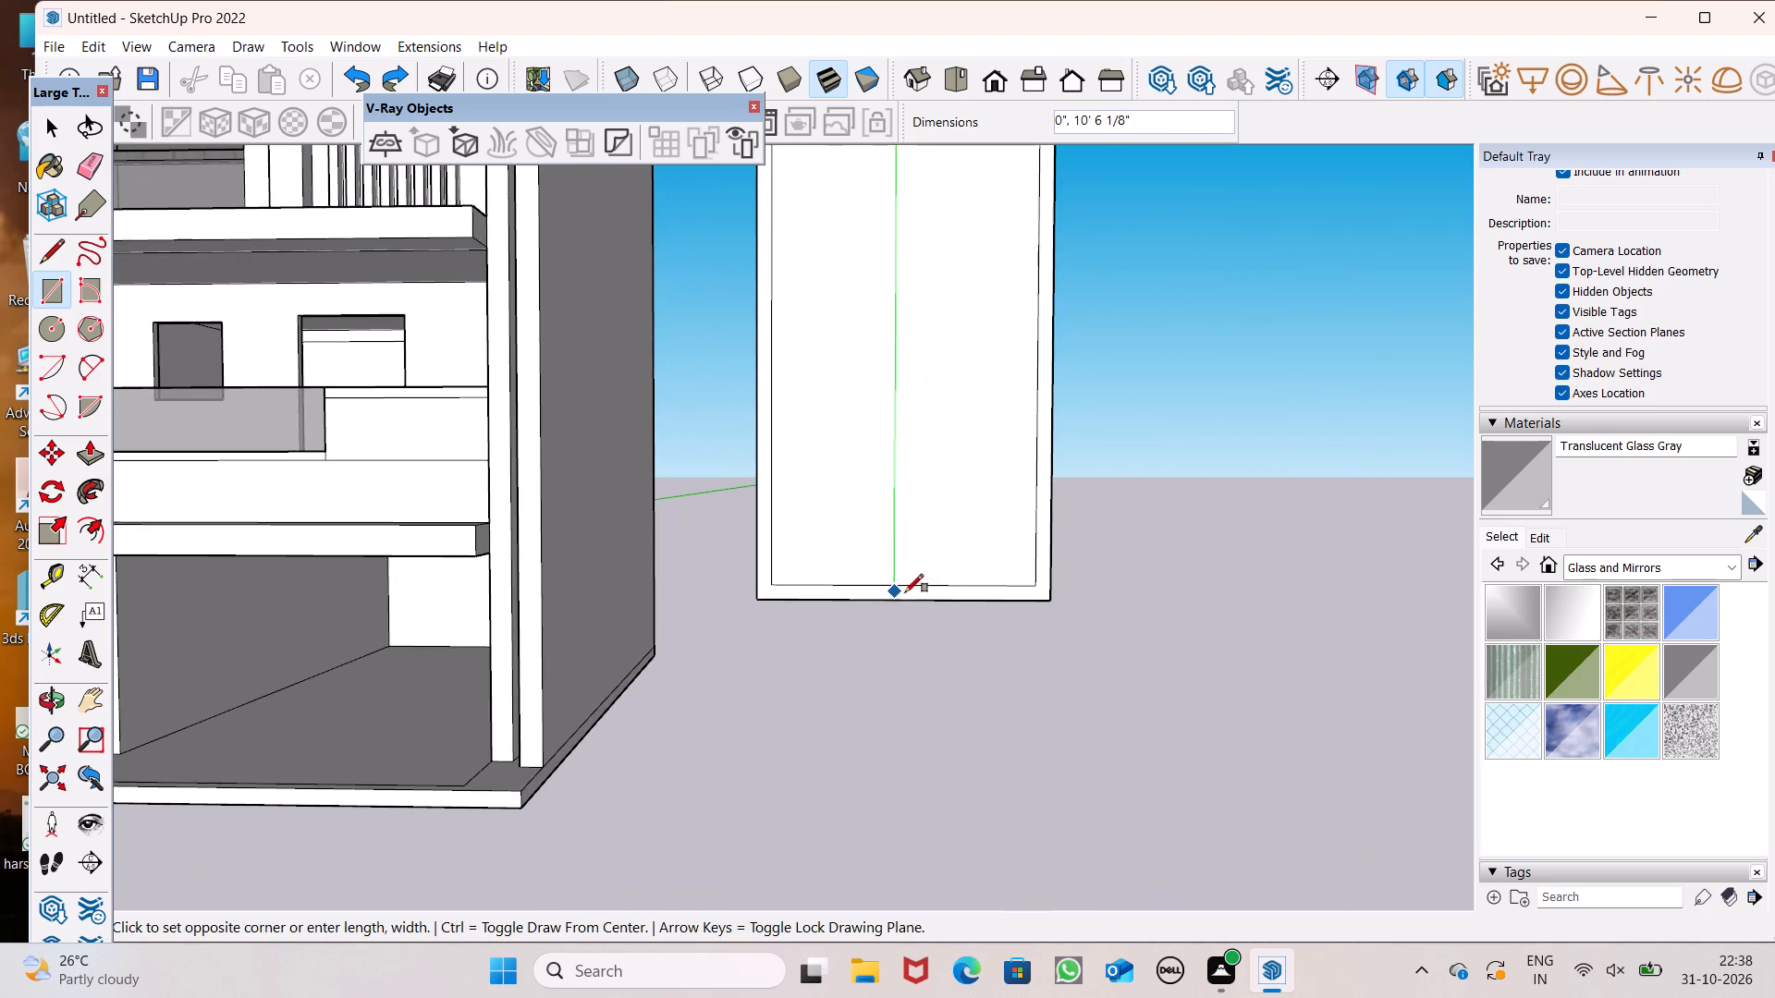
pyautogui.scroll(11, 905, 592)
pyautogui.click(915, 582)
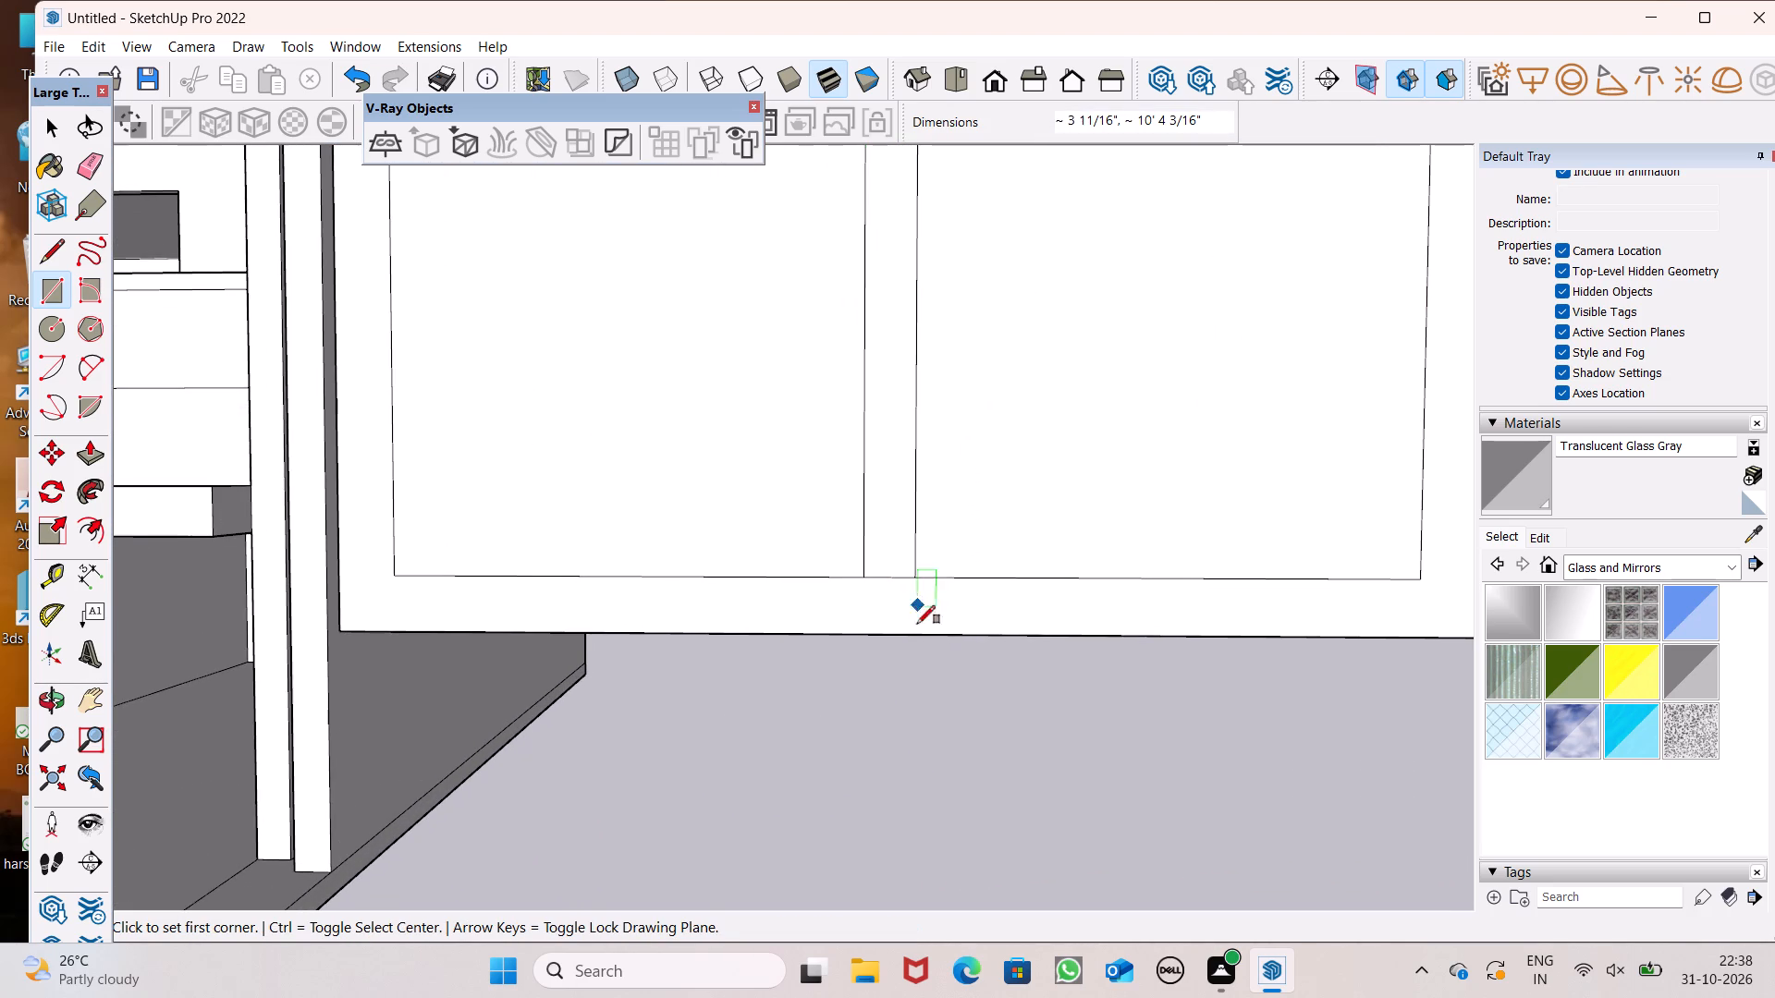
pyautogui.scroll(-8, 945, 689)
pyautogui.press('space')
# Paint both panes of the standalone panel with Translucent Glass Gray.
pyautogui.click(1540, 460)
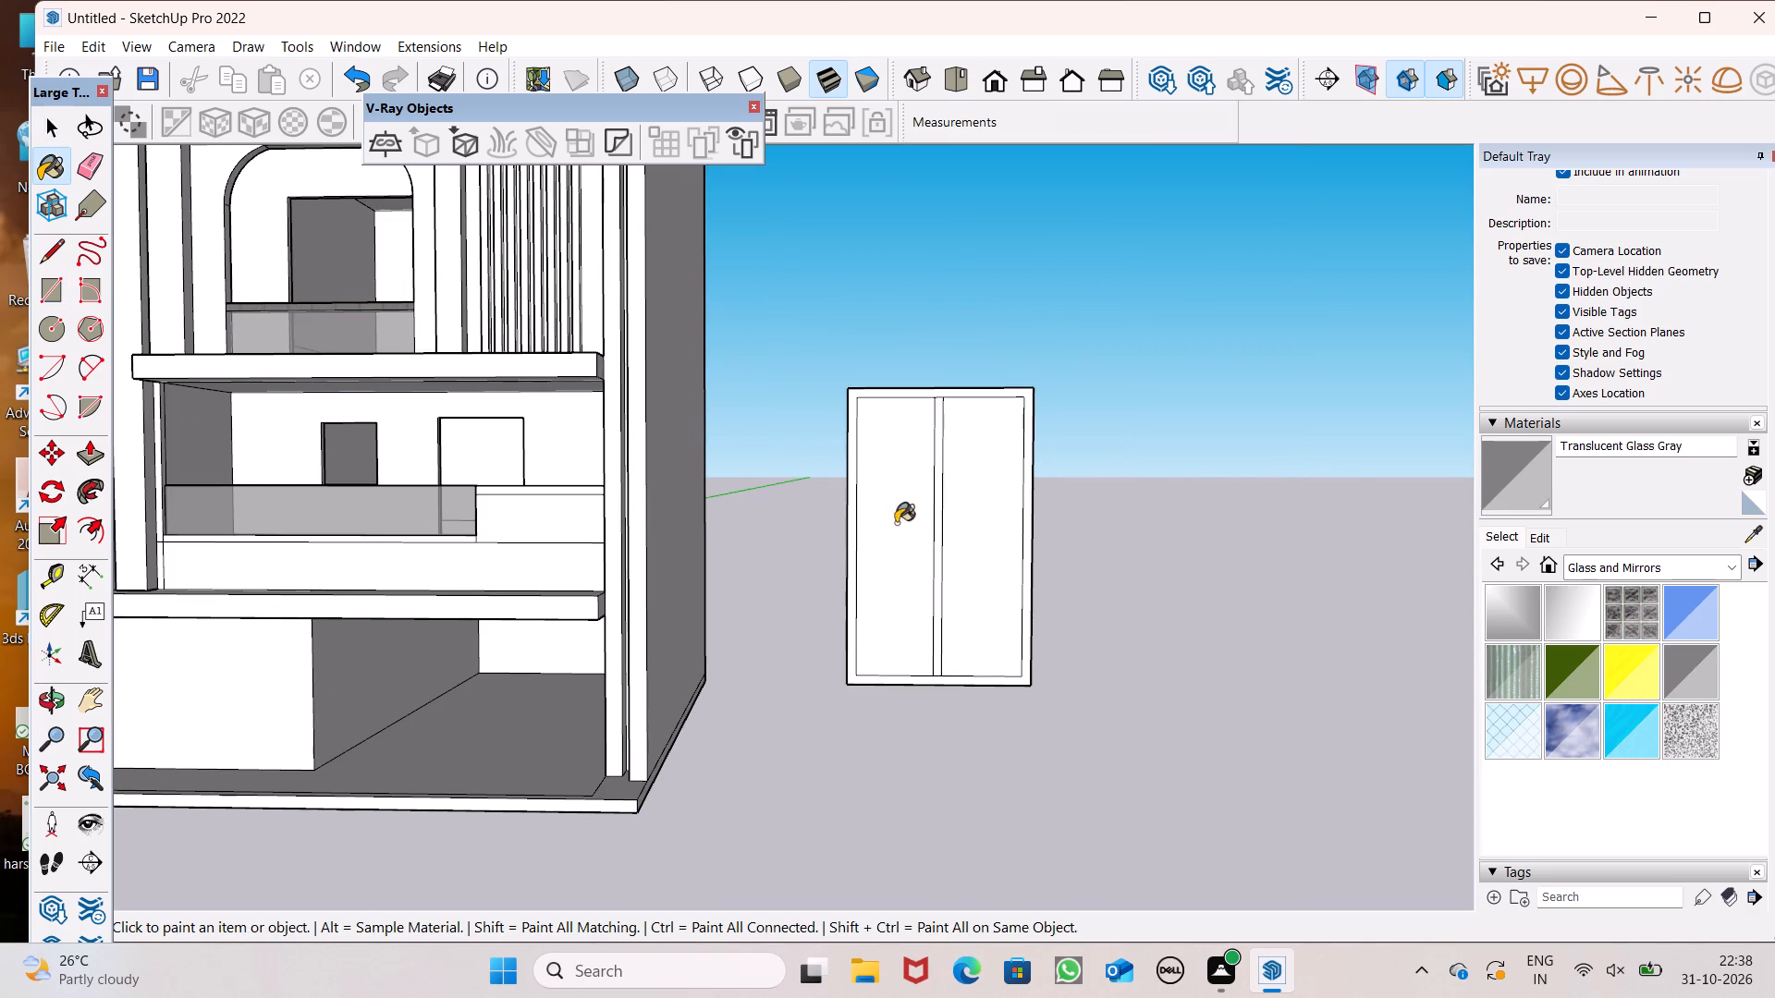
pyautogui.click(991, 503)
pyautogui.click(899, 499)
pyautogui.press('space')
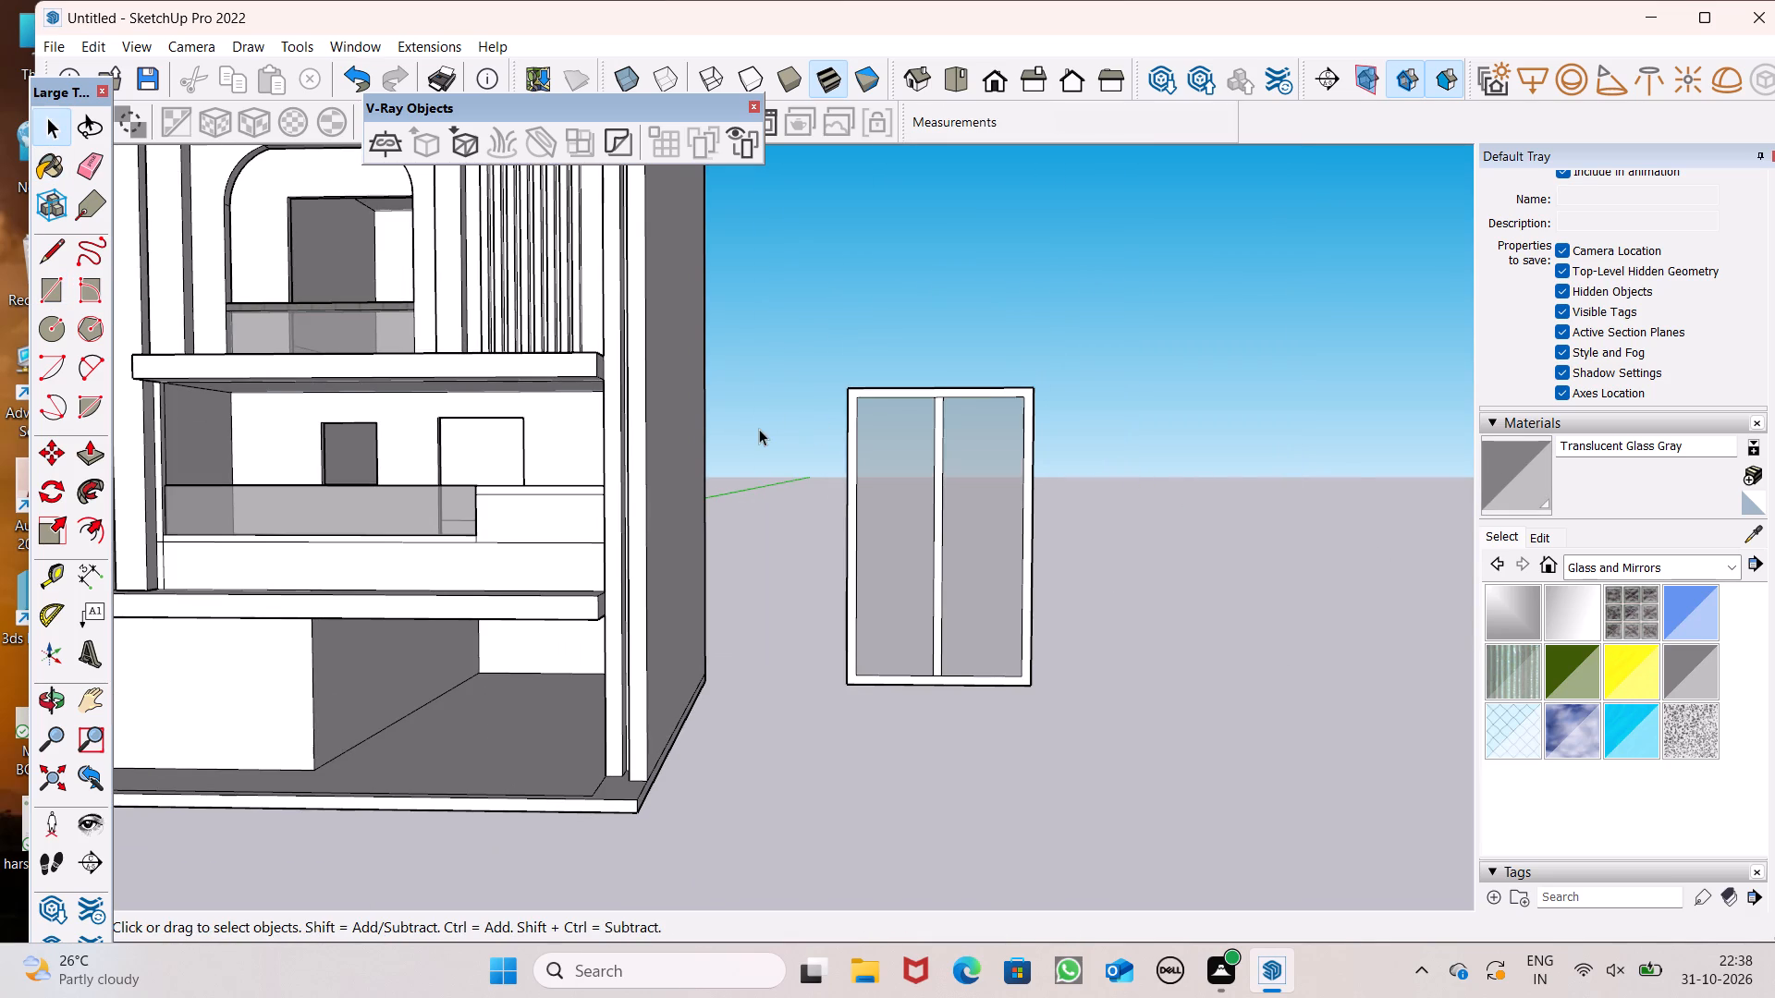
# Erase the short edge separating the mullion from the frame at the top of the panel.
pyautogui.click(85, 165)
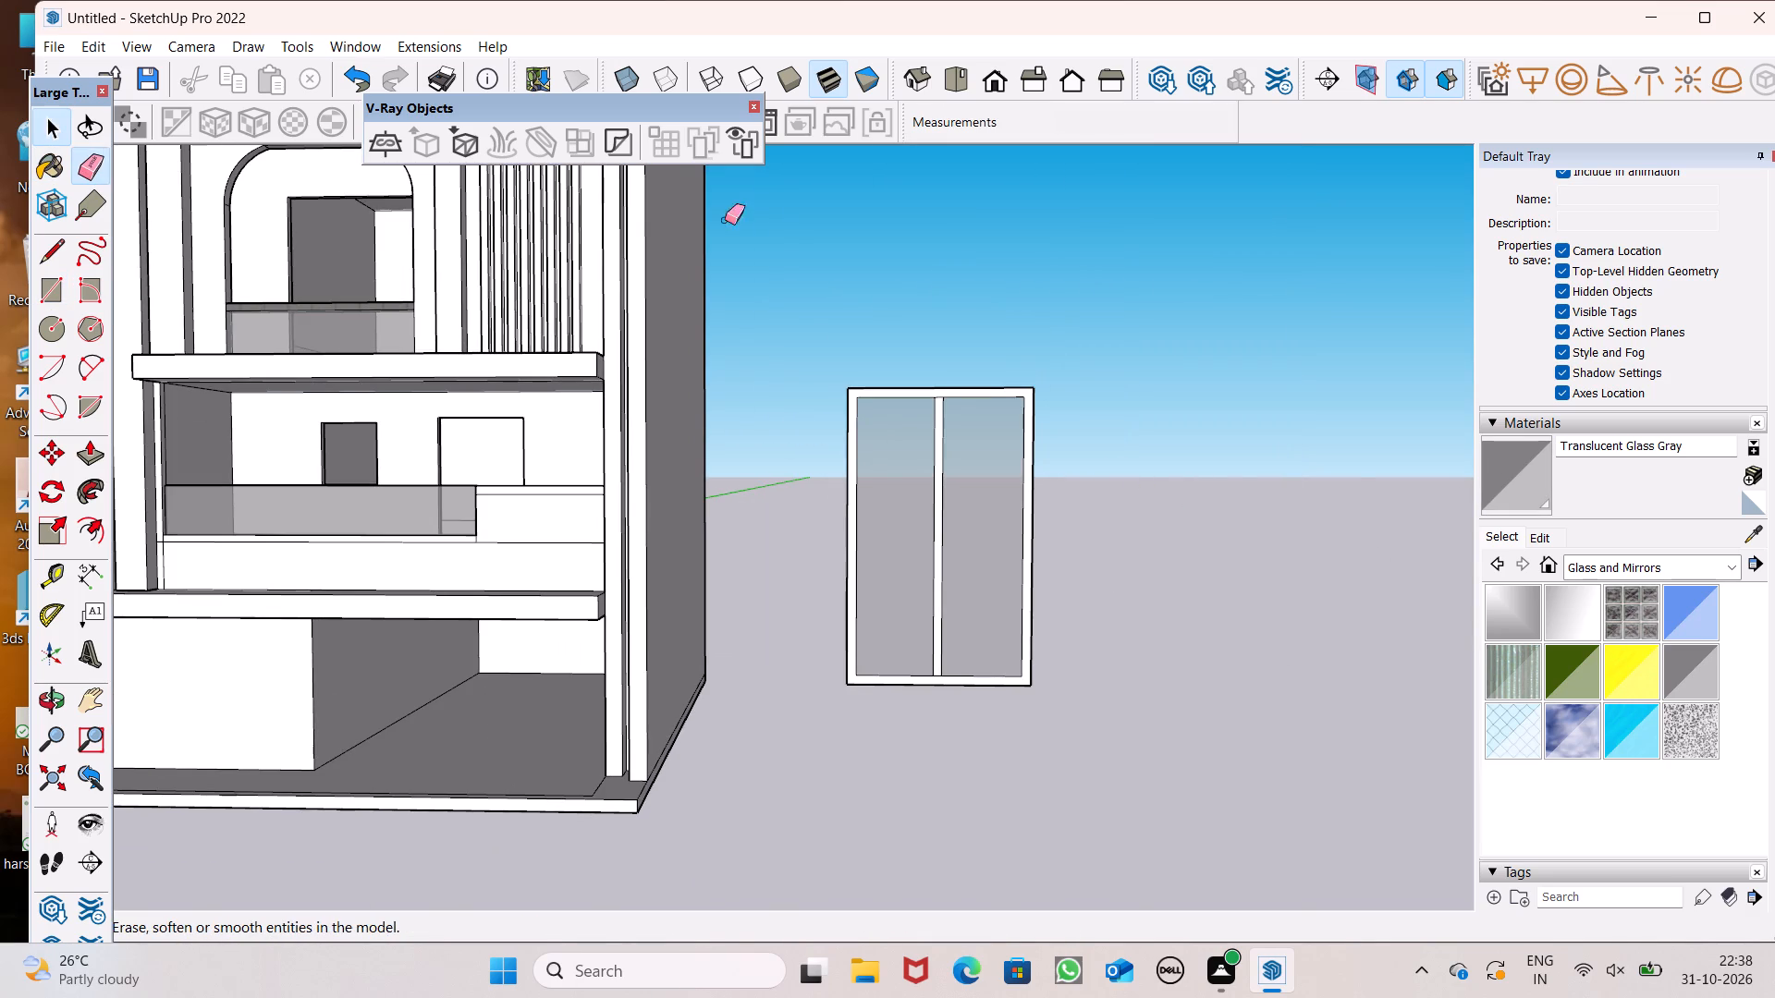
pyautogui.scroll(5, 864, 261)
pyautogui.scroll(5, 1040, 663)
pyautogui.click(1031, 632)
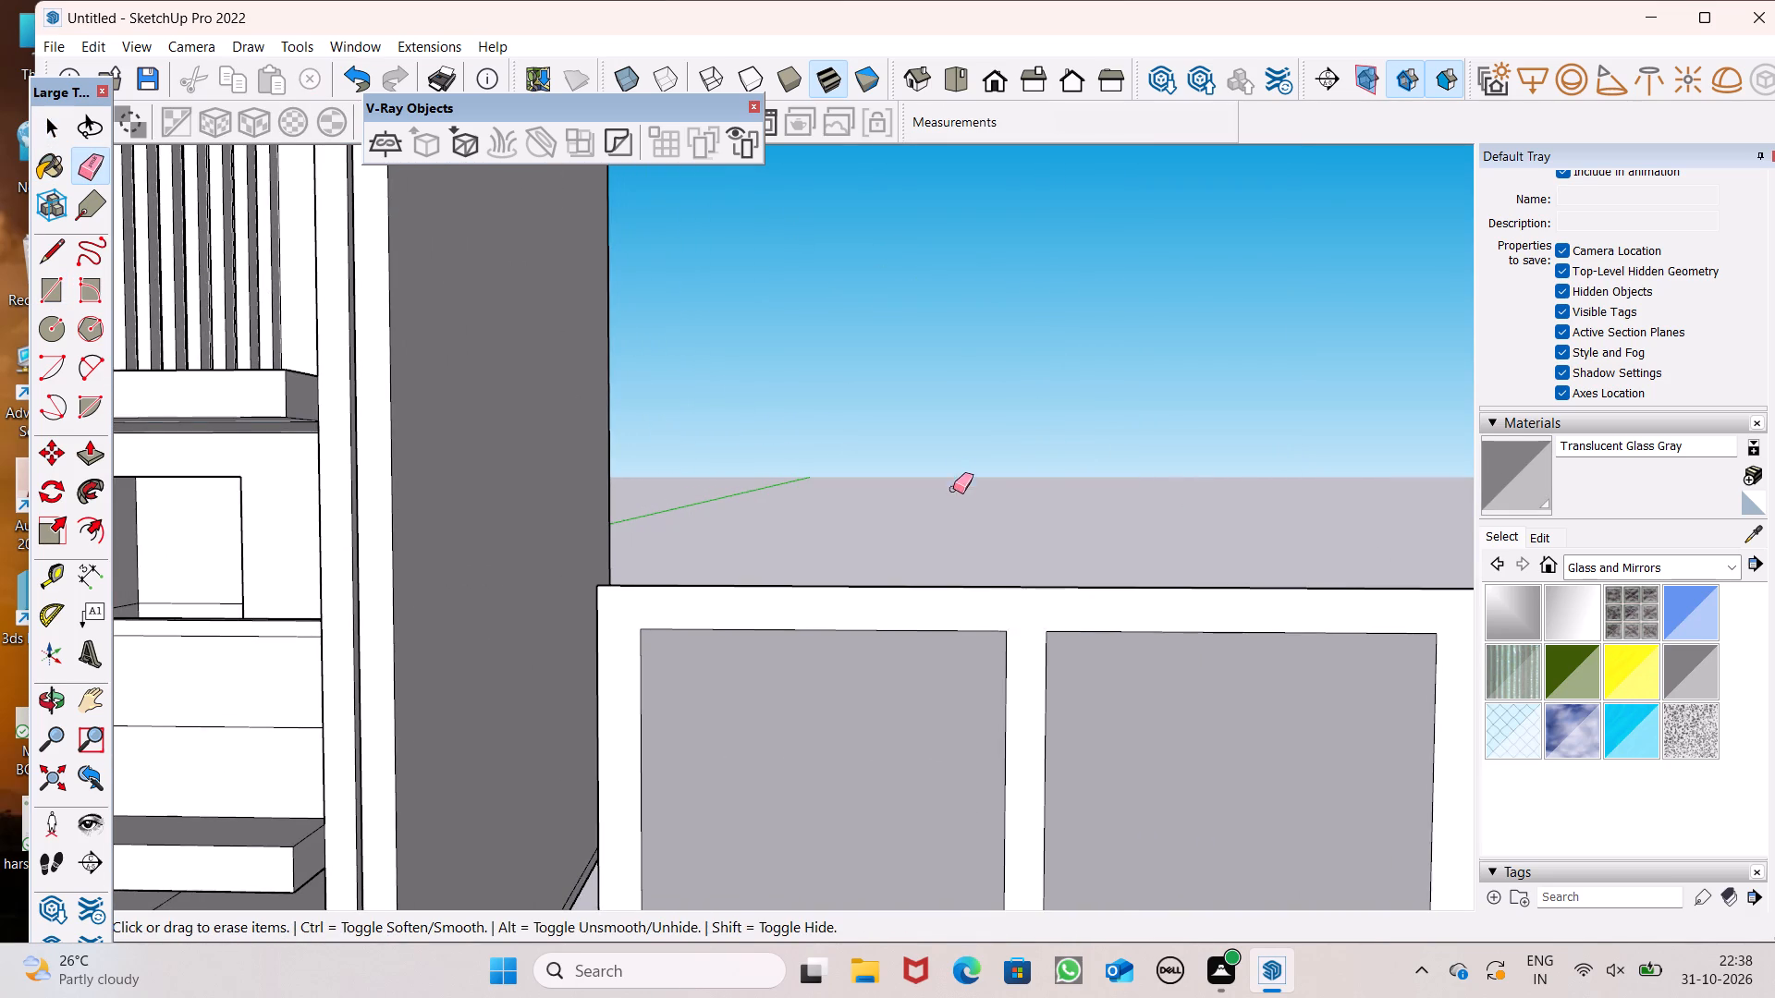
pyautogui.scroll(-6, 949, 479)
pyautogui.press('space')
# Paint the front and back faces of the panel's frame and mullion with dark brown Color C08 from the Colors collection.
pyautogui.click(1700, 575)
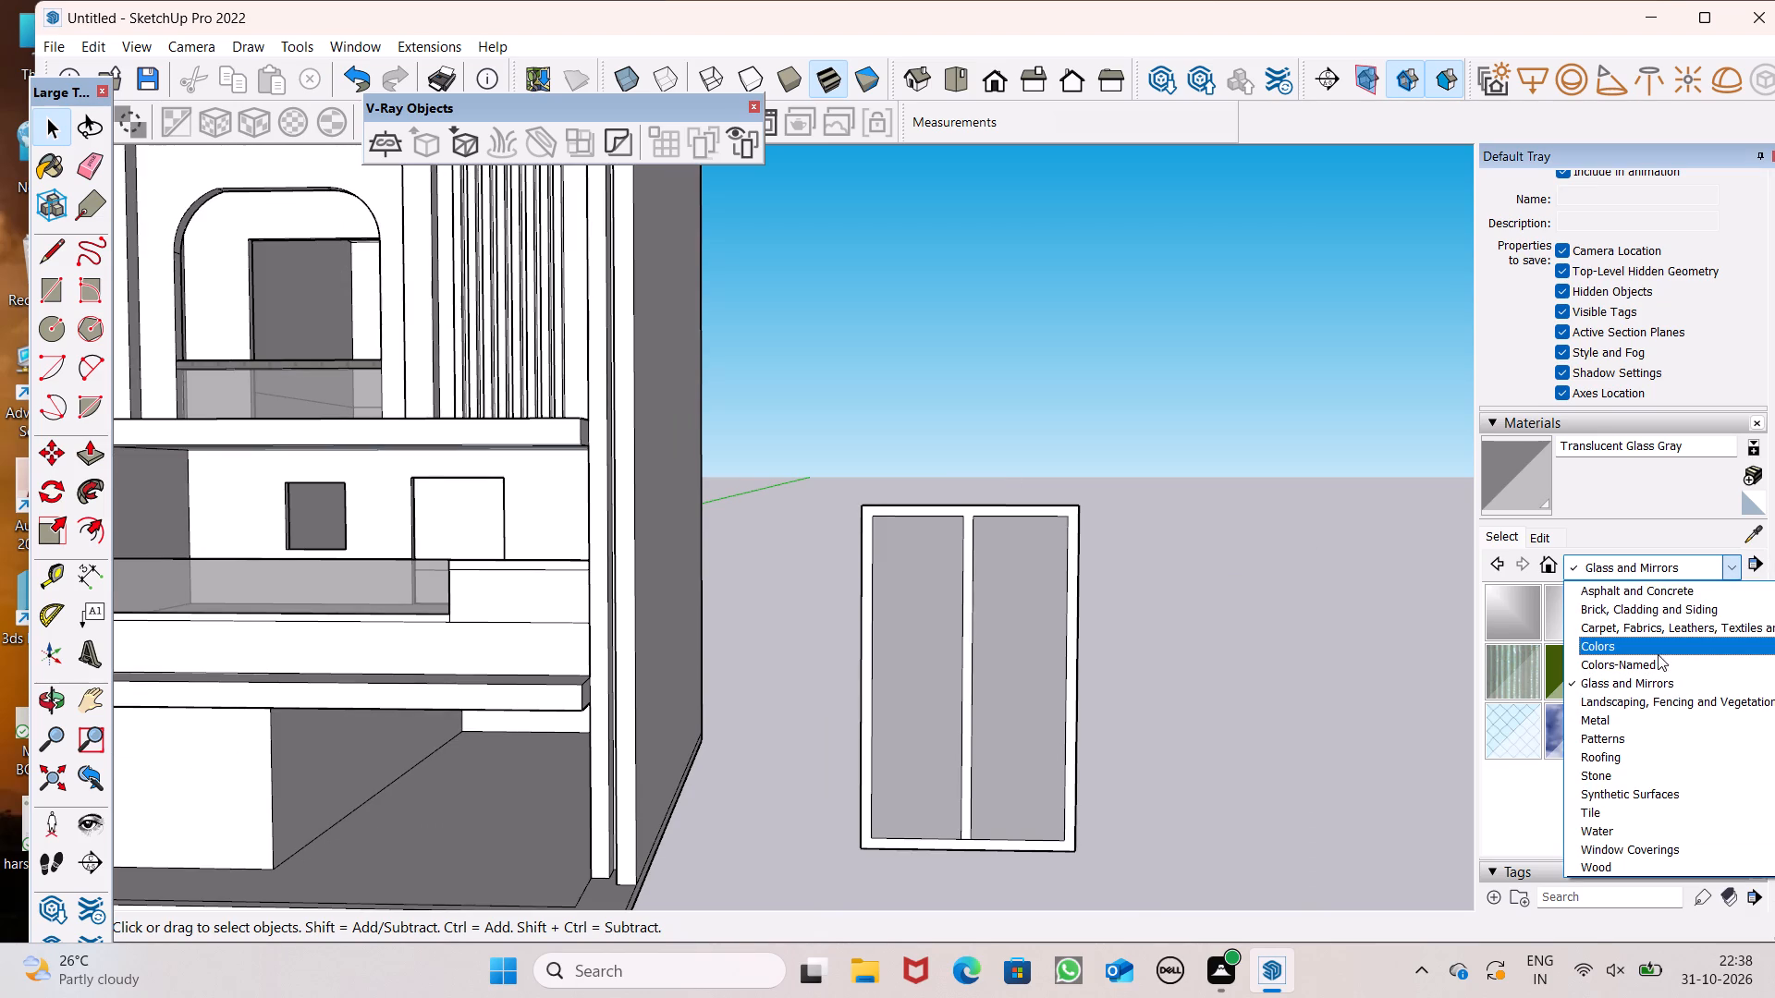
pyautogui.click(1656, 651)
pyautogui.scroll(-2, 1677, 722)
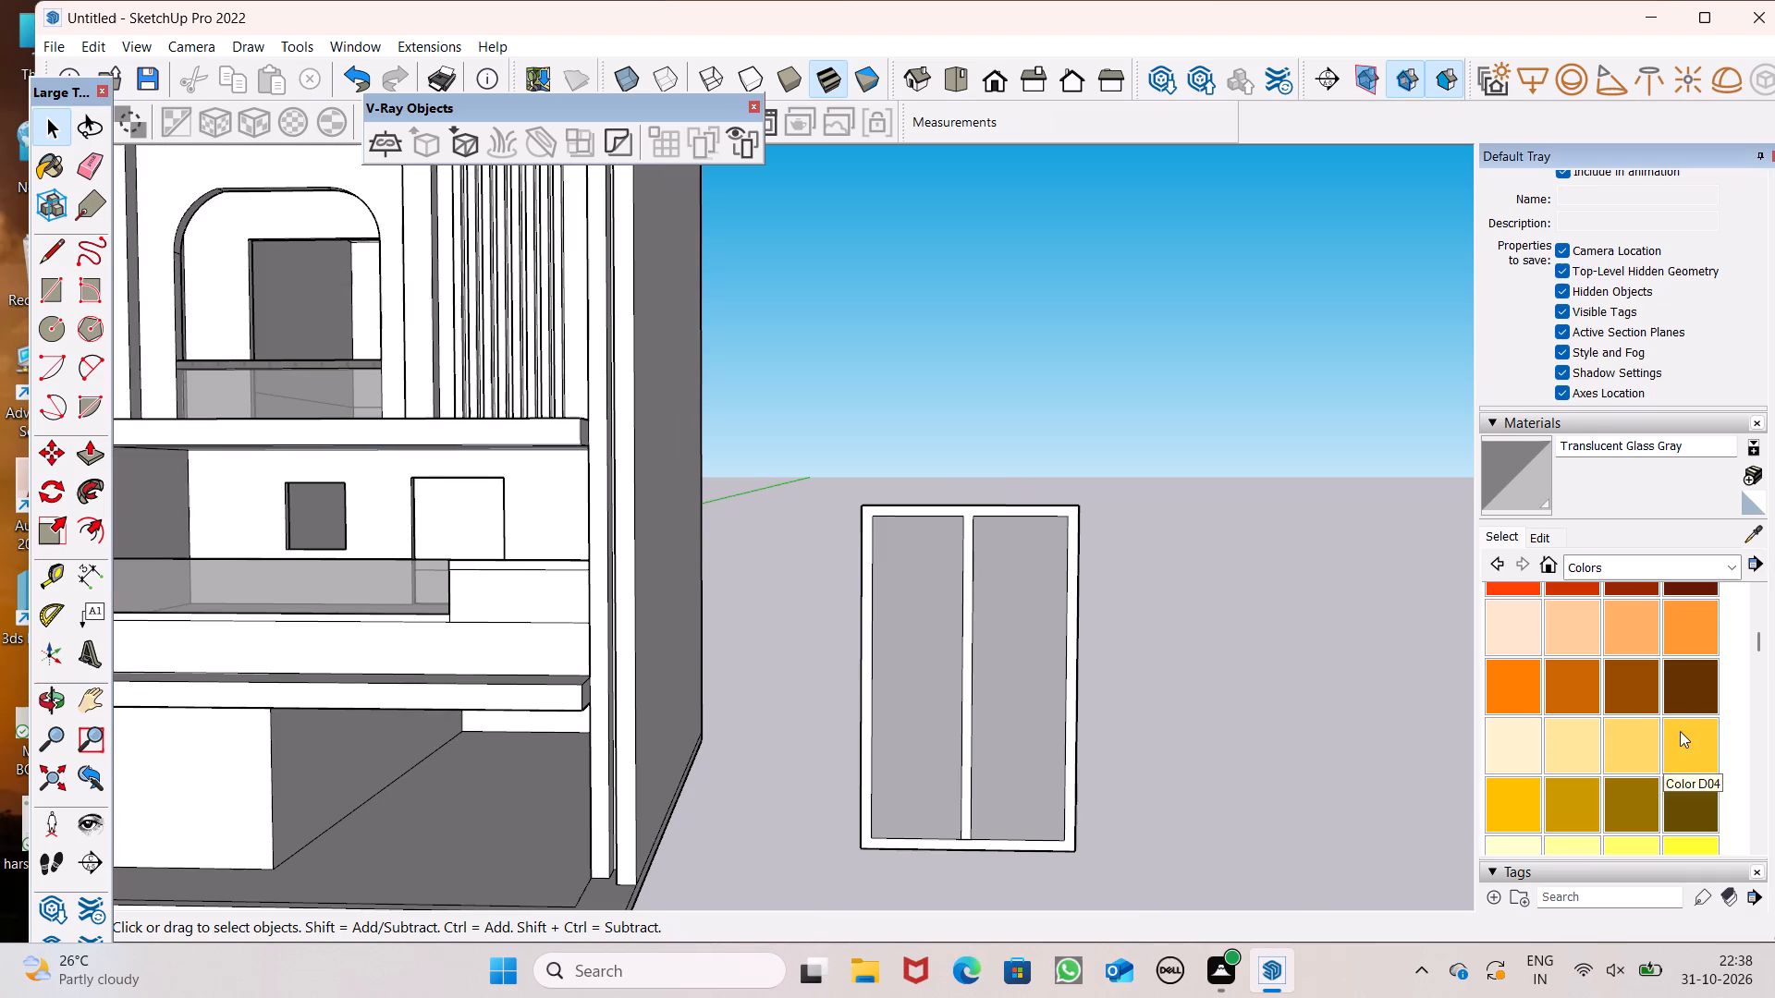
pyautogui.click(1681, 684)
pyautogui.scroll(5, 1002, 580)
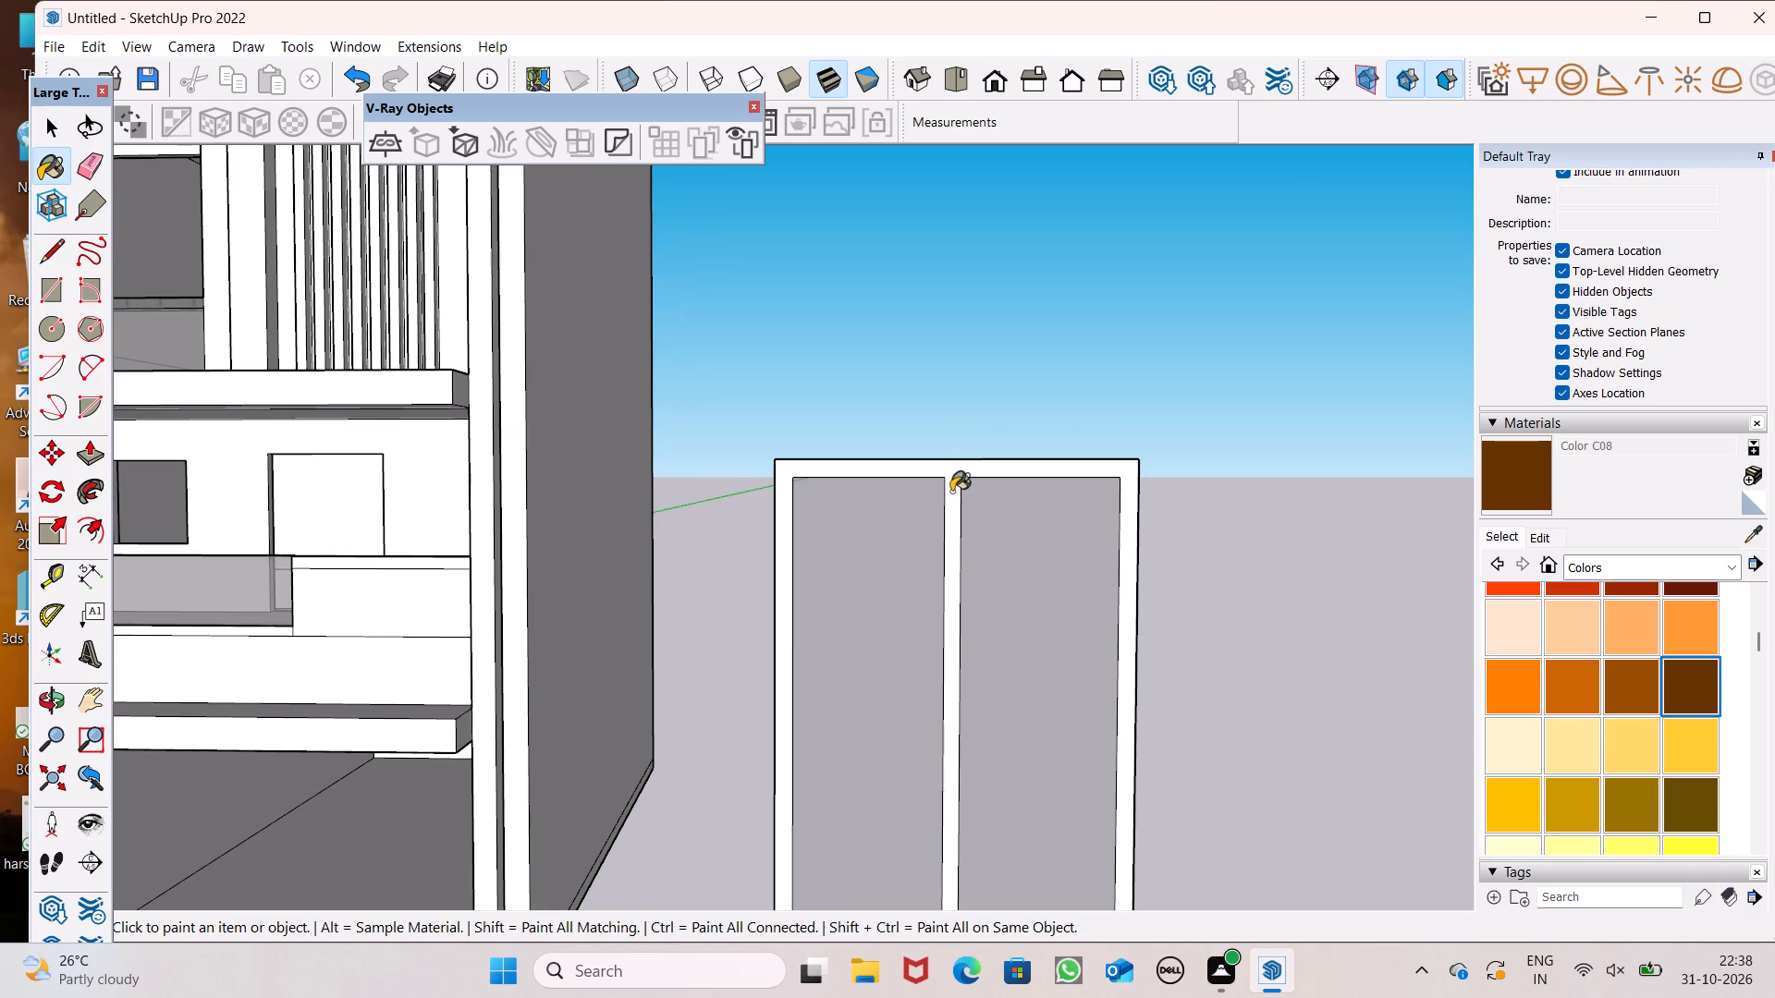
pyautogui.click(949, 476)
pyautogui.scroll(-6, 954, 368)
pyautogui.moveTo(1134, 591); pyautogui.dragTo(210, 723, button='middle')
pyautogui.scroll(7, 246, 566)
pyautogui.scroll(7, 350, 567)
pyautogui.click(320, 502)
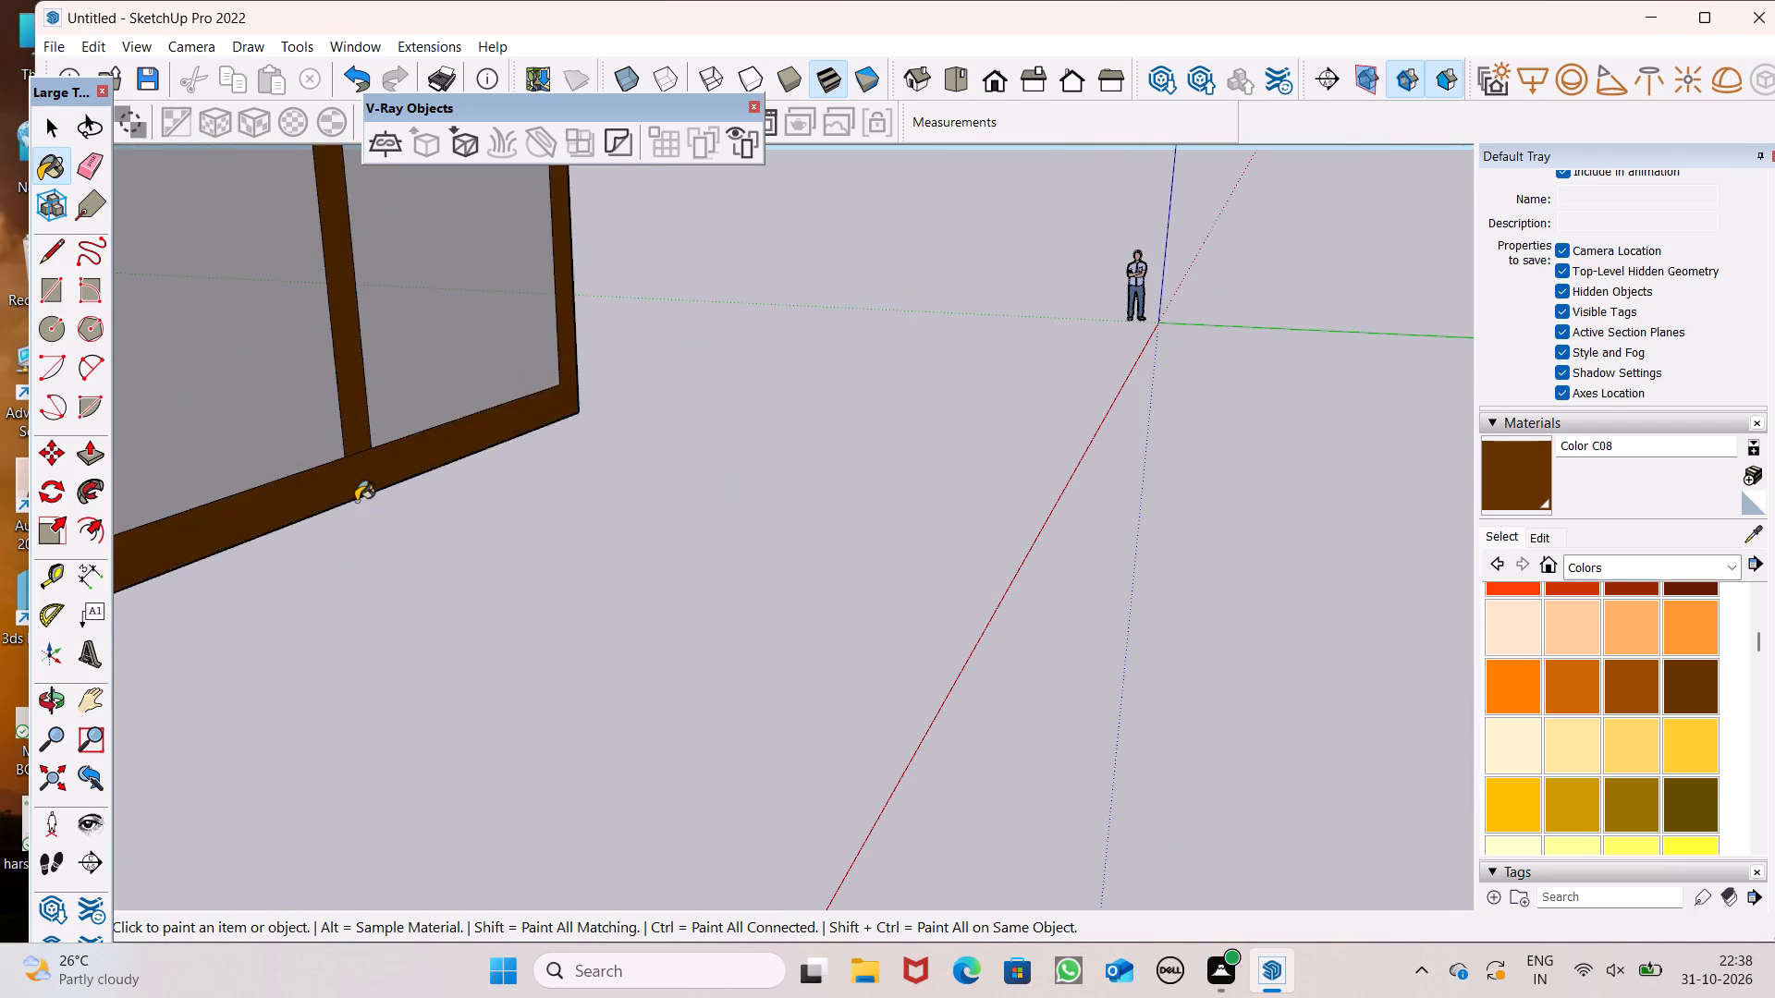
pyautogui.scroll(-7, 356, 501)
pyautogui.scroll(-3, 414, 573)
pyautogui.press('space')
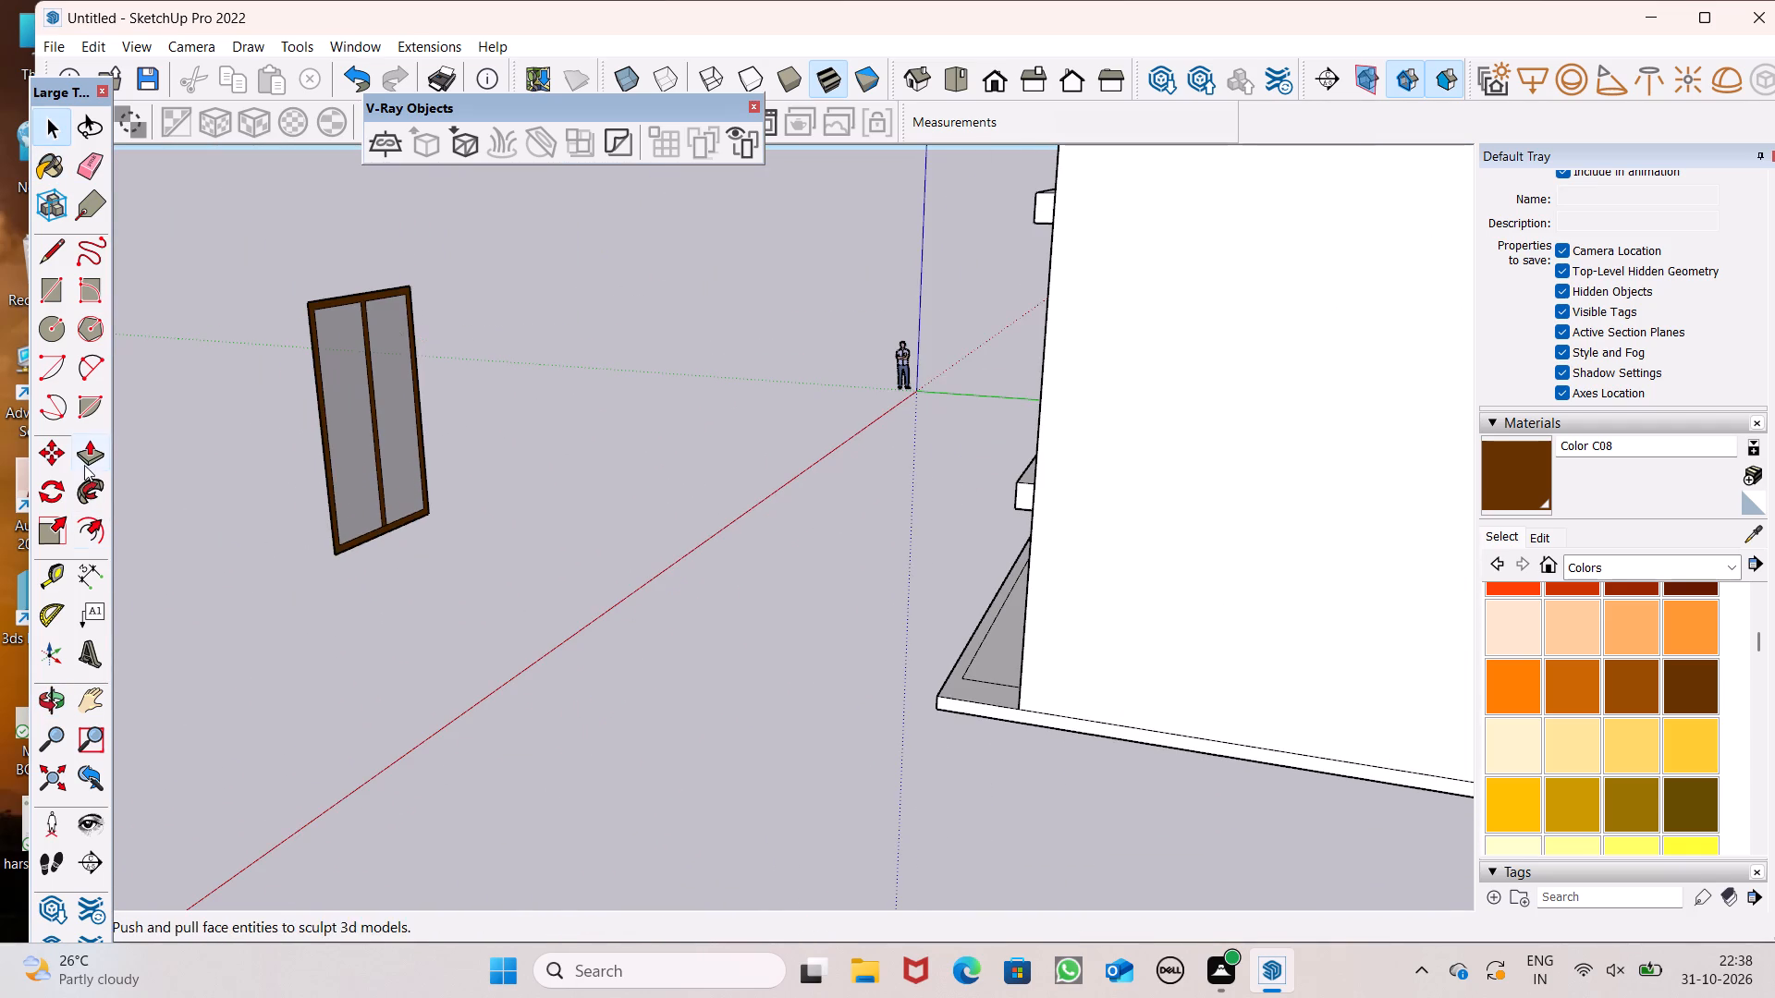
# Push/Pull the brown frame and mullion to a thickness of about 4 1/4".
pyautogui.click(85, 463)
pyautogui.scroll(6, 301, 559)
pyautogui.scroll(5, 423, 536)
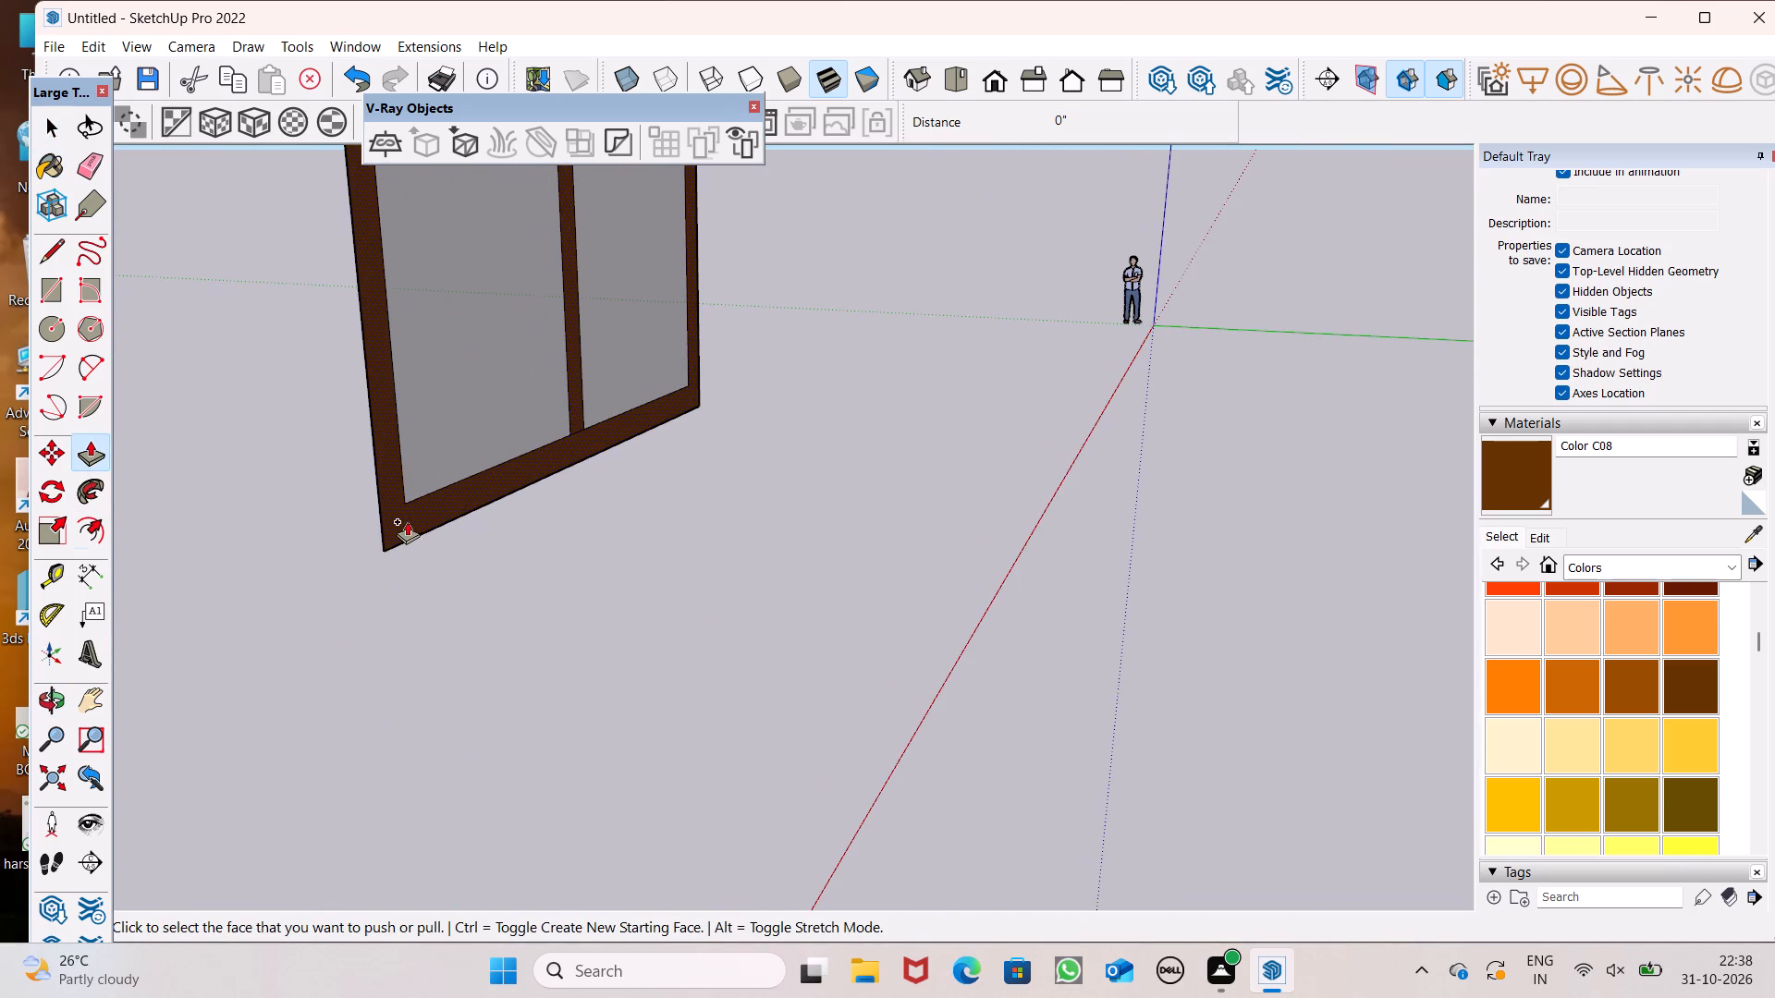
pyautogui.moveTo(407, 521); pyautogui.dragTo(407, 529)
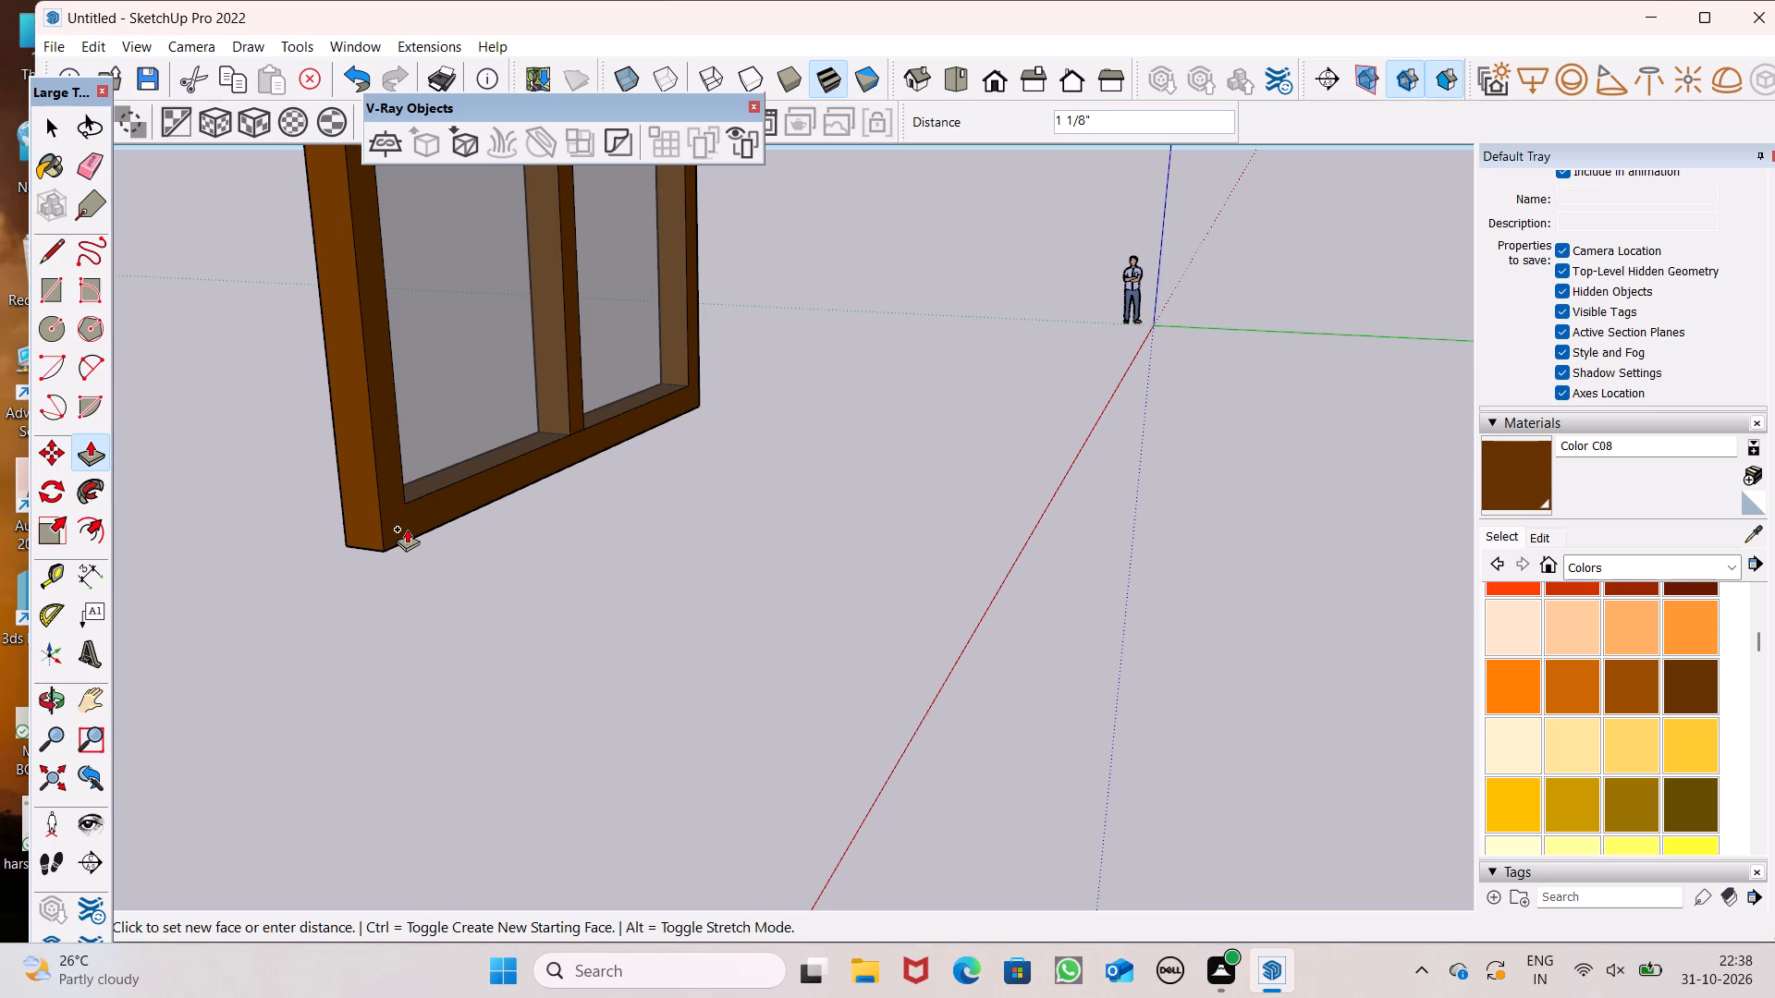
pyautogui.moveTo(407, 529); pyautogui.dragTo(437, 537)
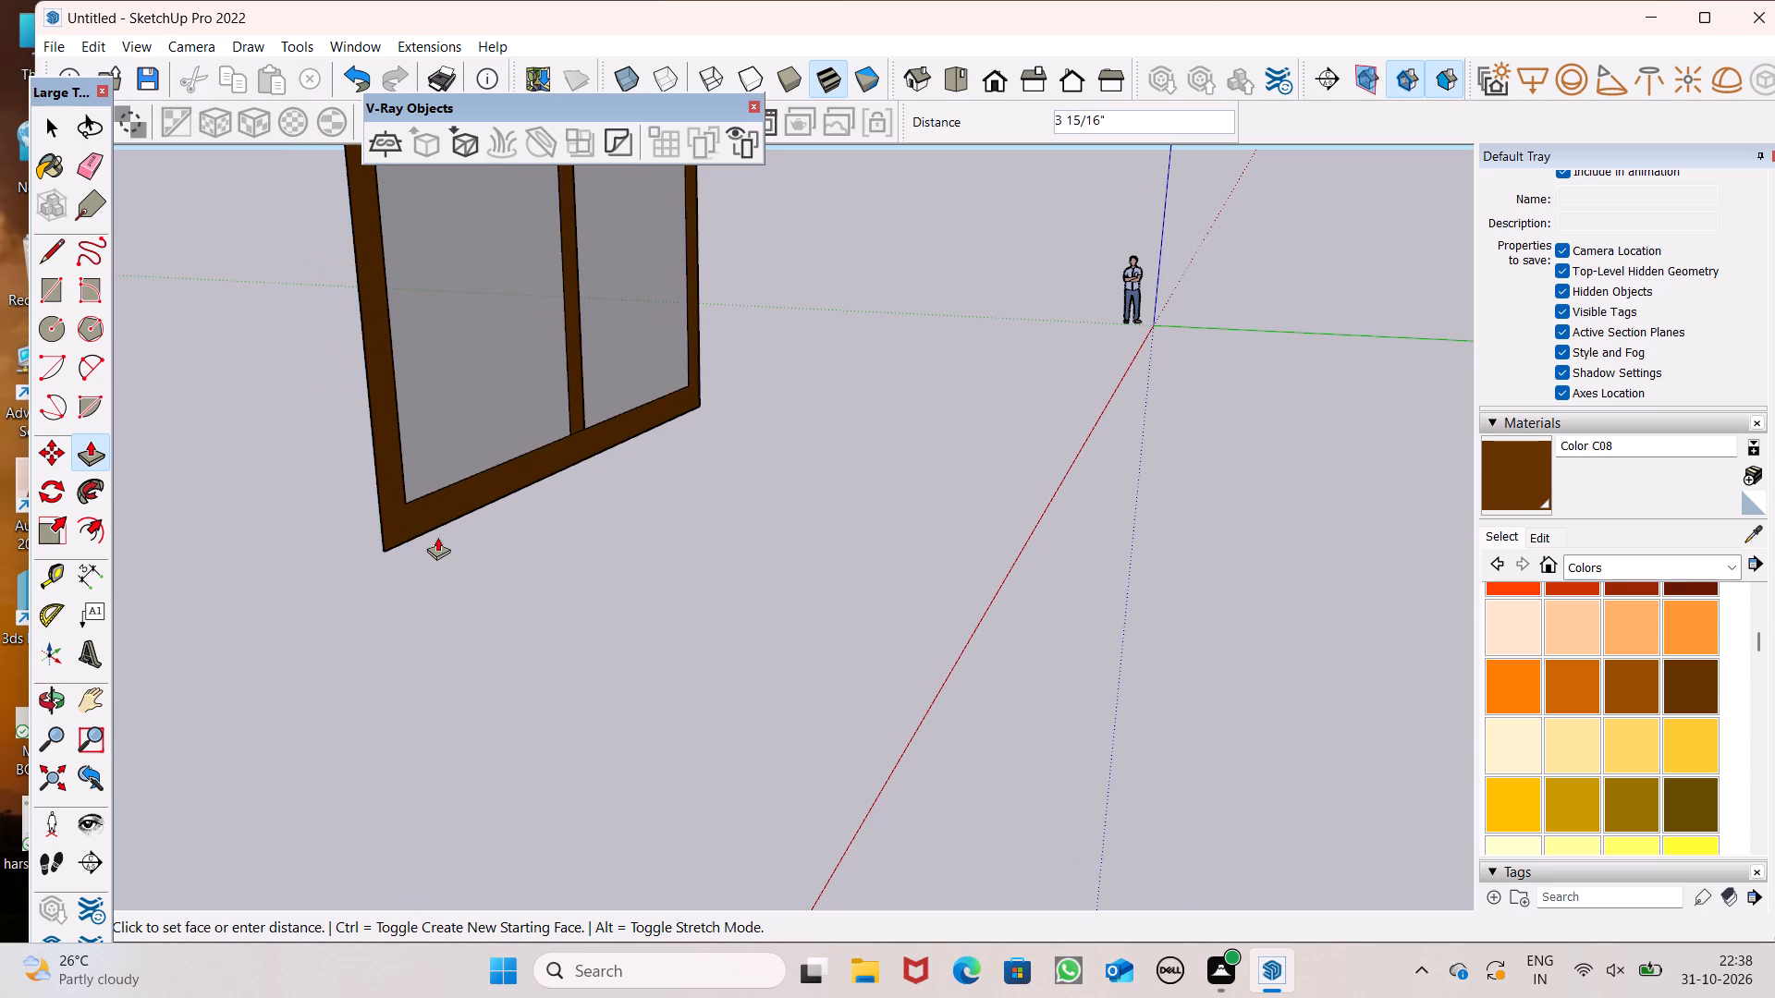
pyautogui.moveTo(437, 537); pyautogui.dragTo(438, 539)
pyautogui.moveTo(408, 529); pyautogui.dragTo(439, 542)
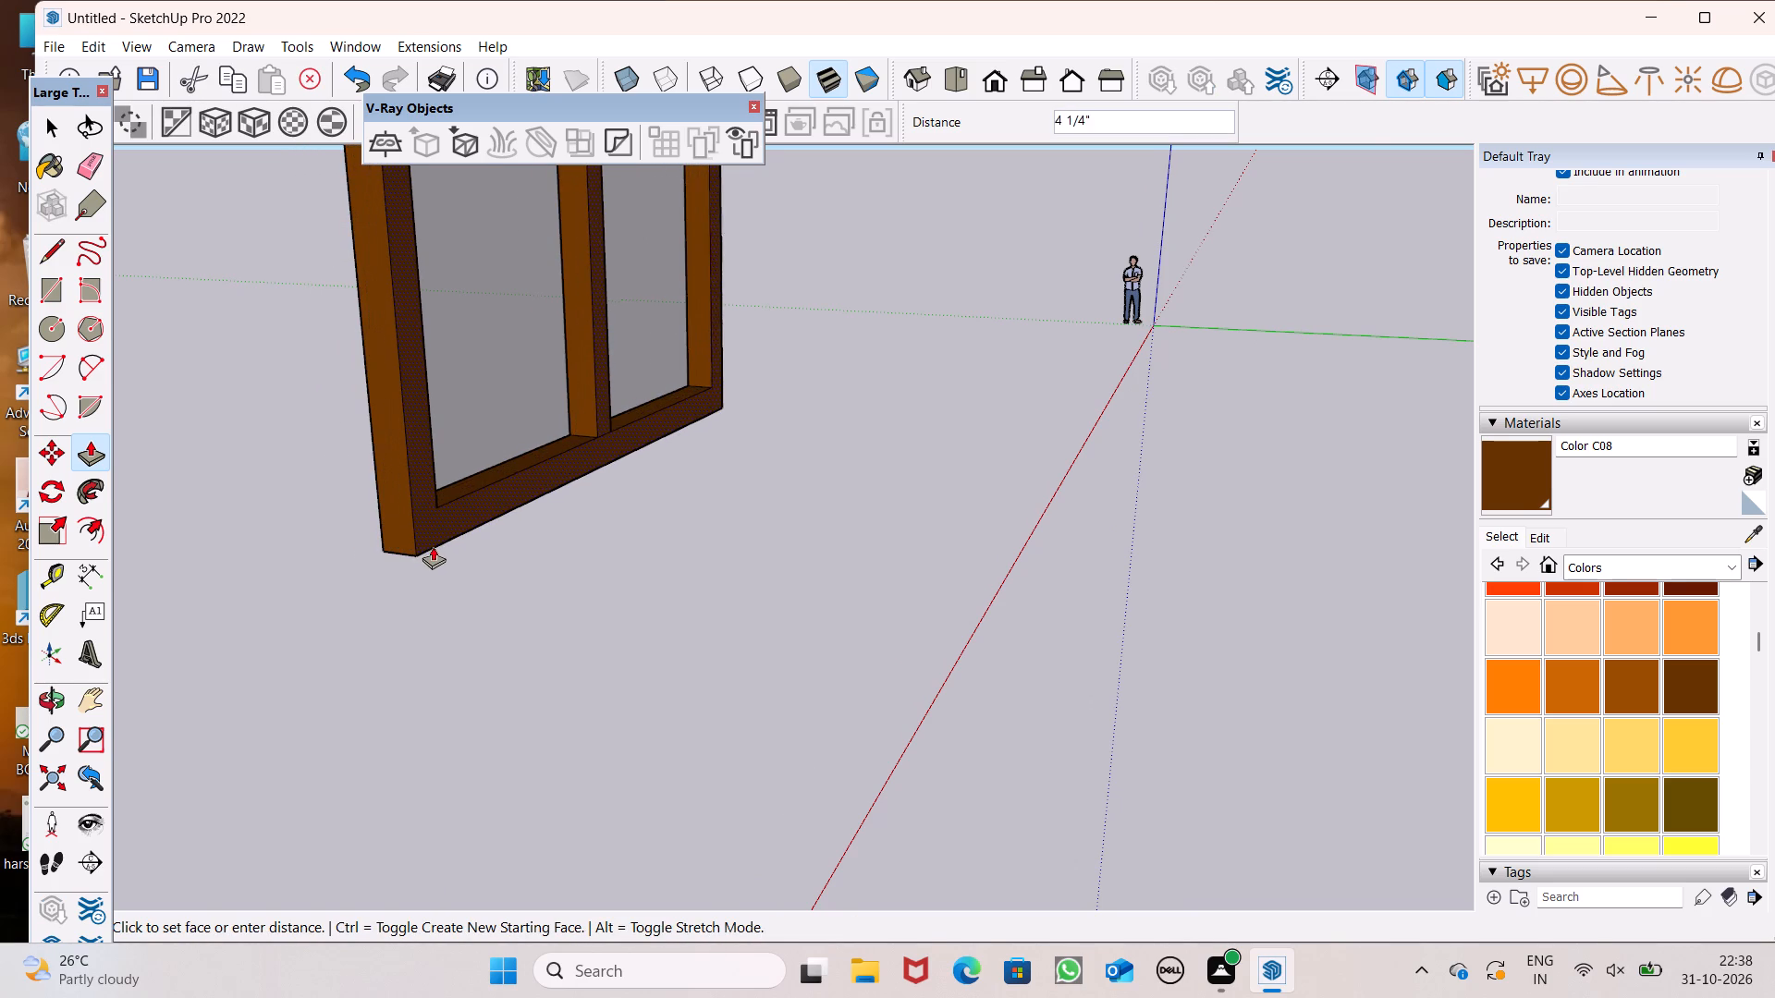
pyautogui.press('space')
# Select the whole standalone glazed panel with its frame and make it a group.
pyautogui.scroll(-5, 343, 552)
pyautogui.moveTo(370, 606); pyautogui.dragTo(1030, 723, button='middle')
pyautogui.scroll(-2, 756, 599)
pyautogui.moveTo(951, 616); pyautogui.dragTo(1013, 518, button='middle')
pyautogui.scroll(-4, 949, 571)
pyautogui.scroll(6, 1116, 441)
pyautogui.tripleClick(1157, 439)
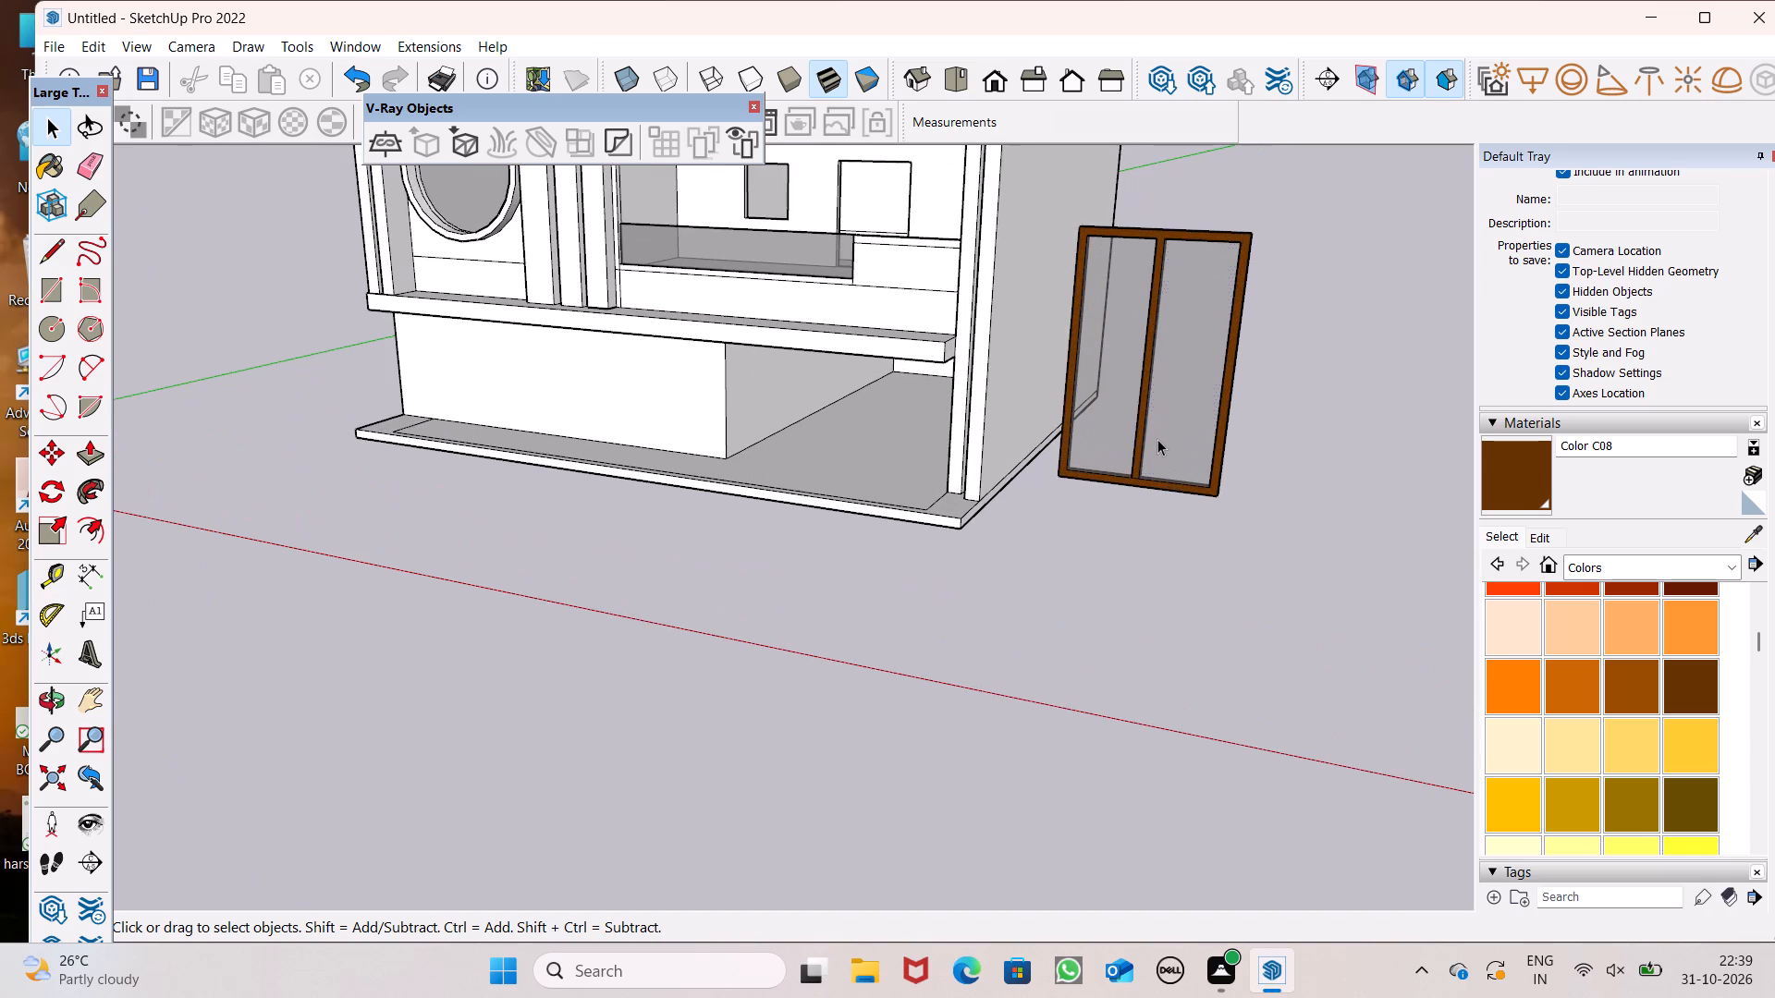
pyautogui.click(1157, 439)
pyautogui.rightClick(1157, 439)
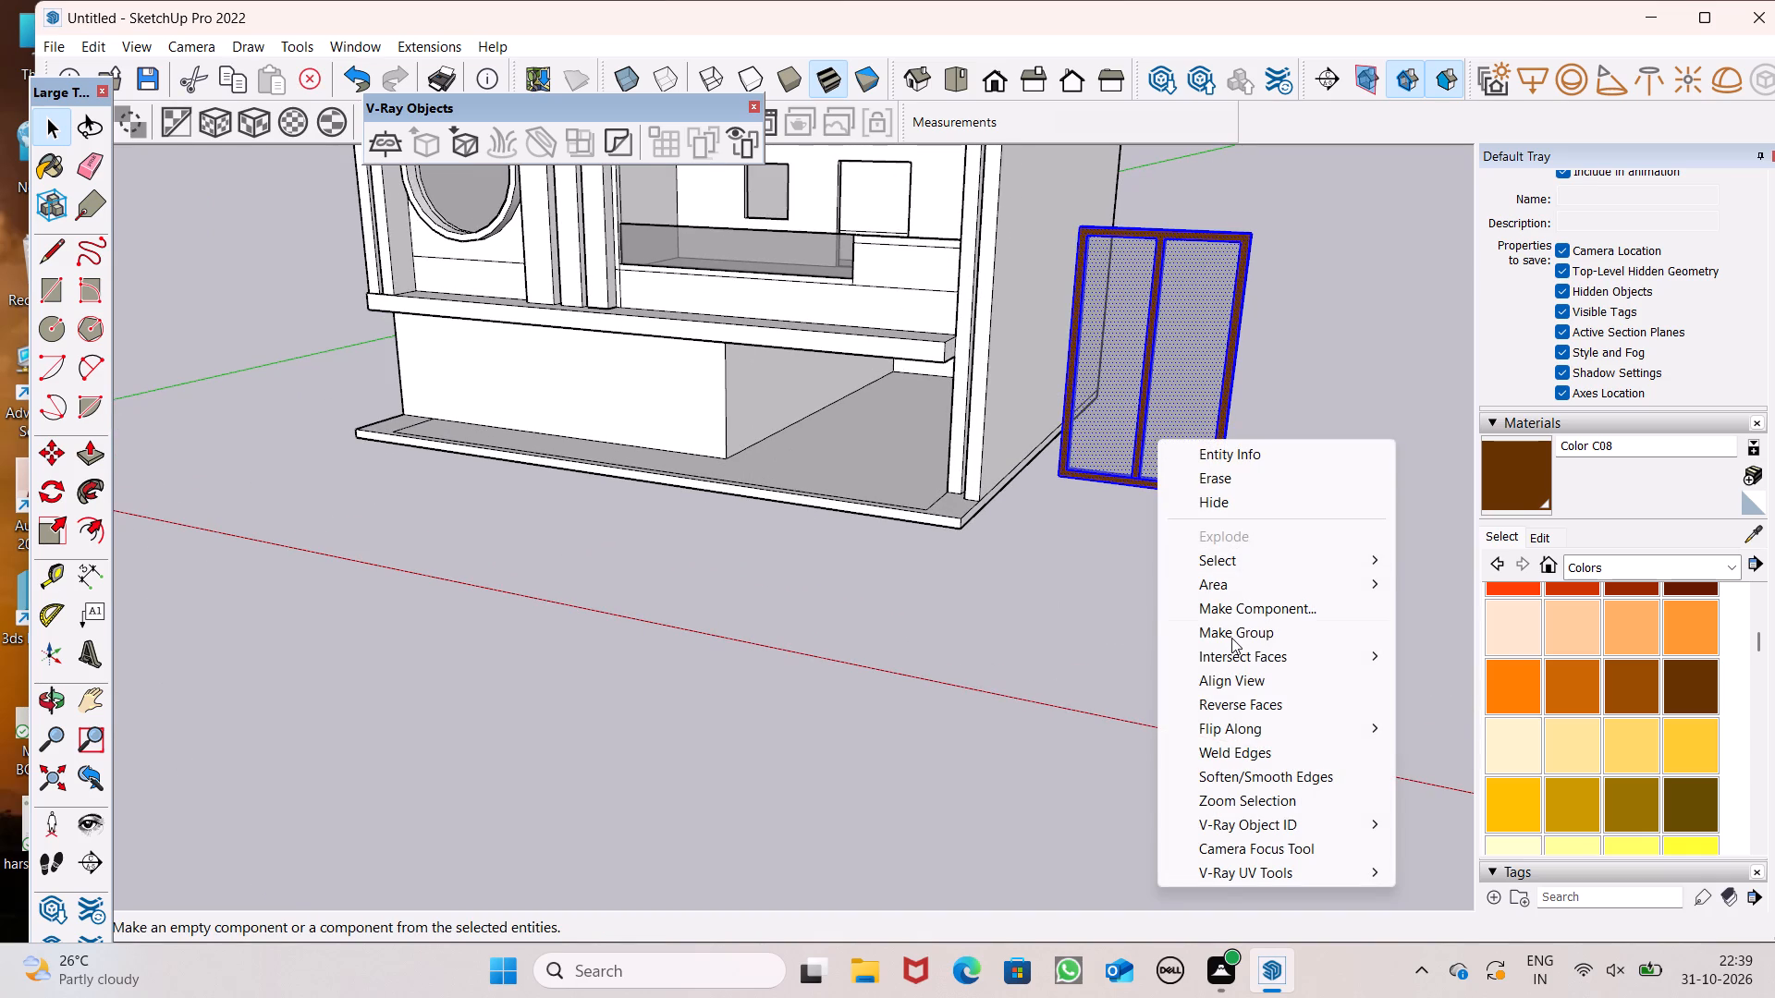
pyautogui.click(1231, 637)
# Move the grouped panel from beside the building to the larger rectangular opening behind the lower balcony.
pyautogui.scroll(-4, 991, 617)
pyautogui.moveTo(1049, 661); pyautogui.dragTo(1149, 635, button='middle')
pyautogui.scroll(-4, 852, 596)
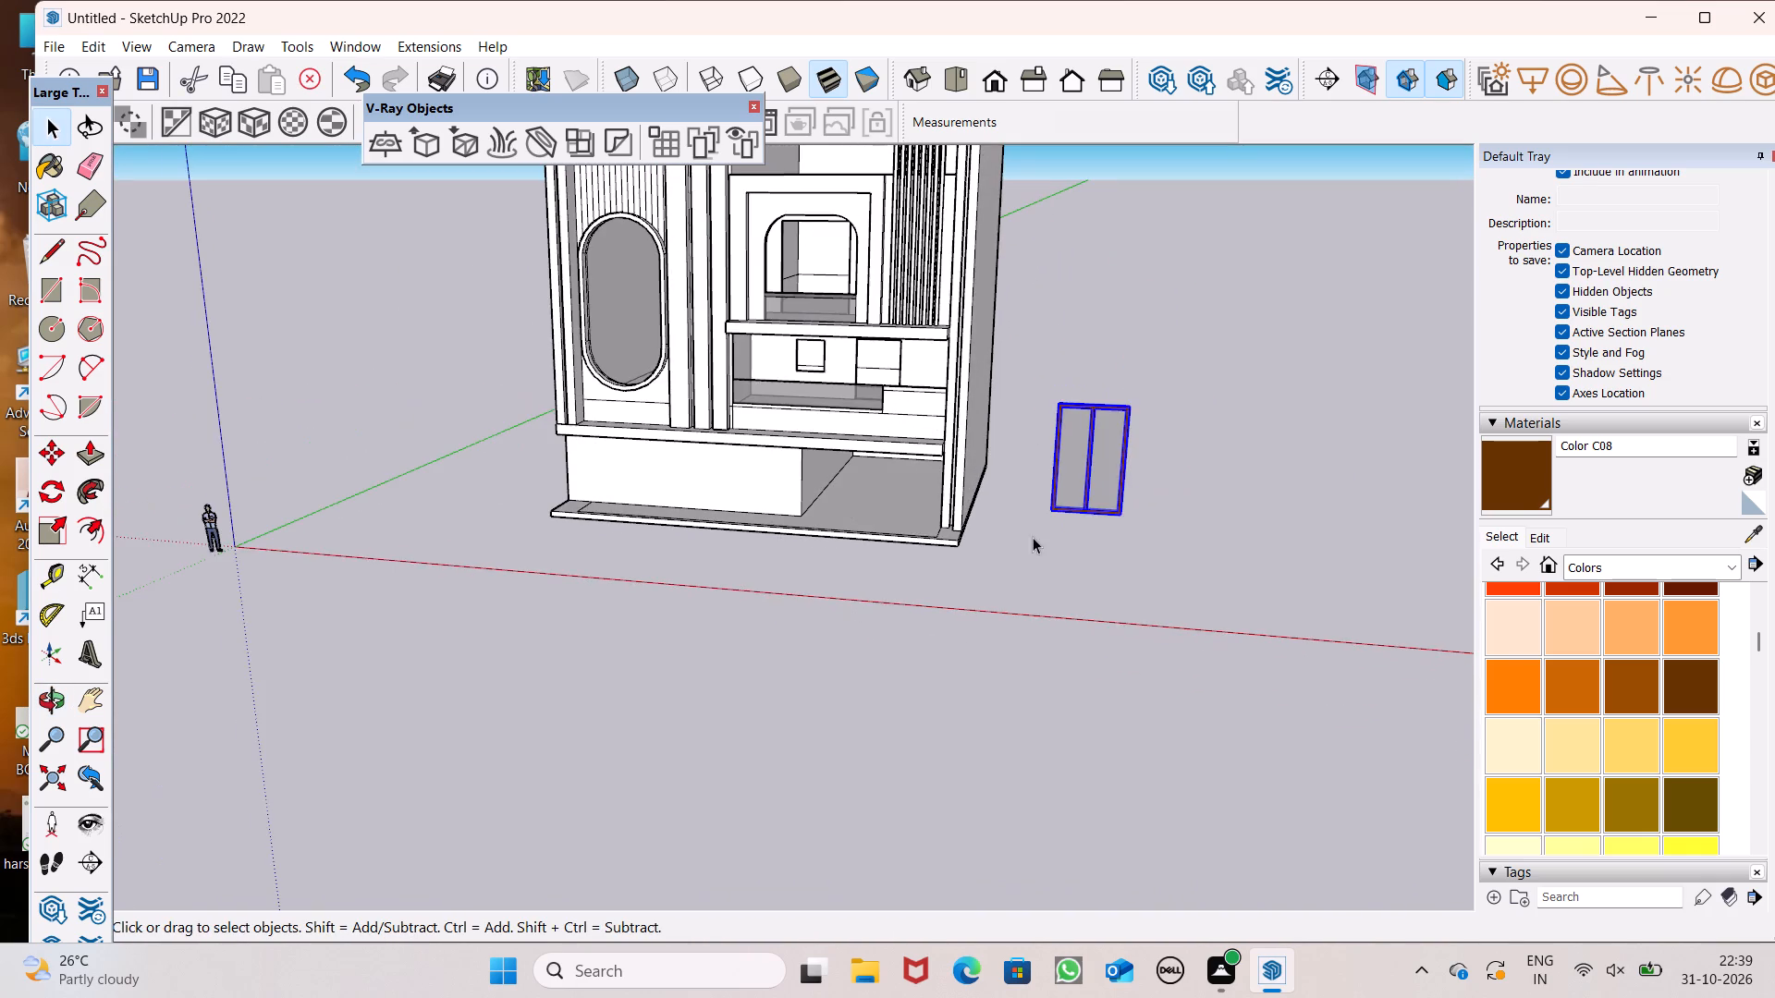
pyautogui.scroll(6, 1033, 530)
pyautogui.scroll(3, 1091, 383)
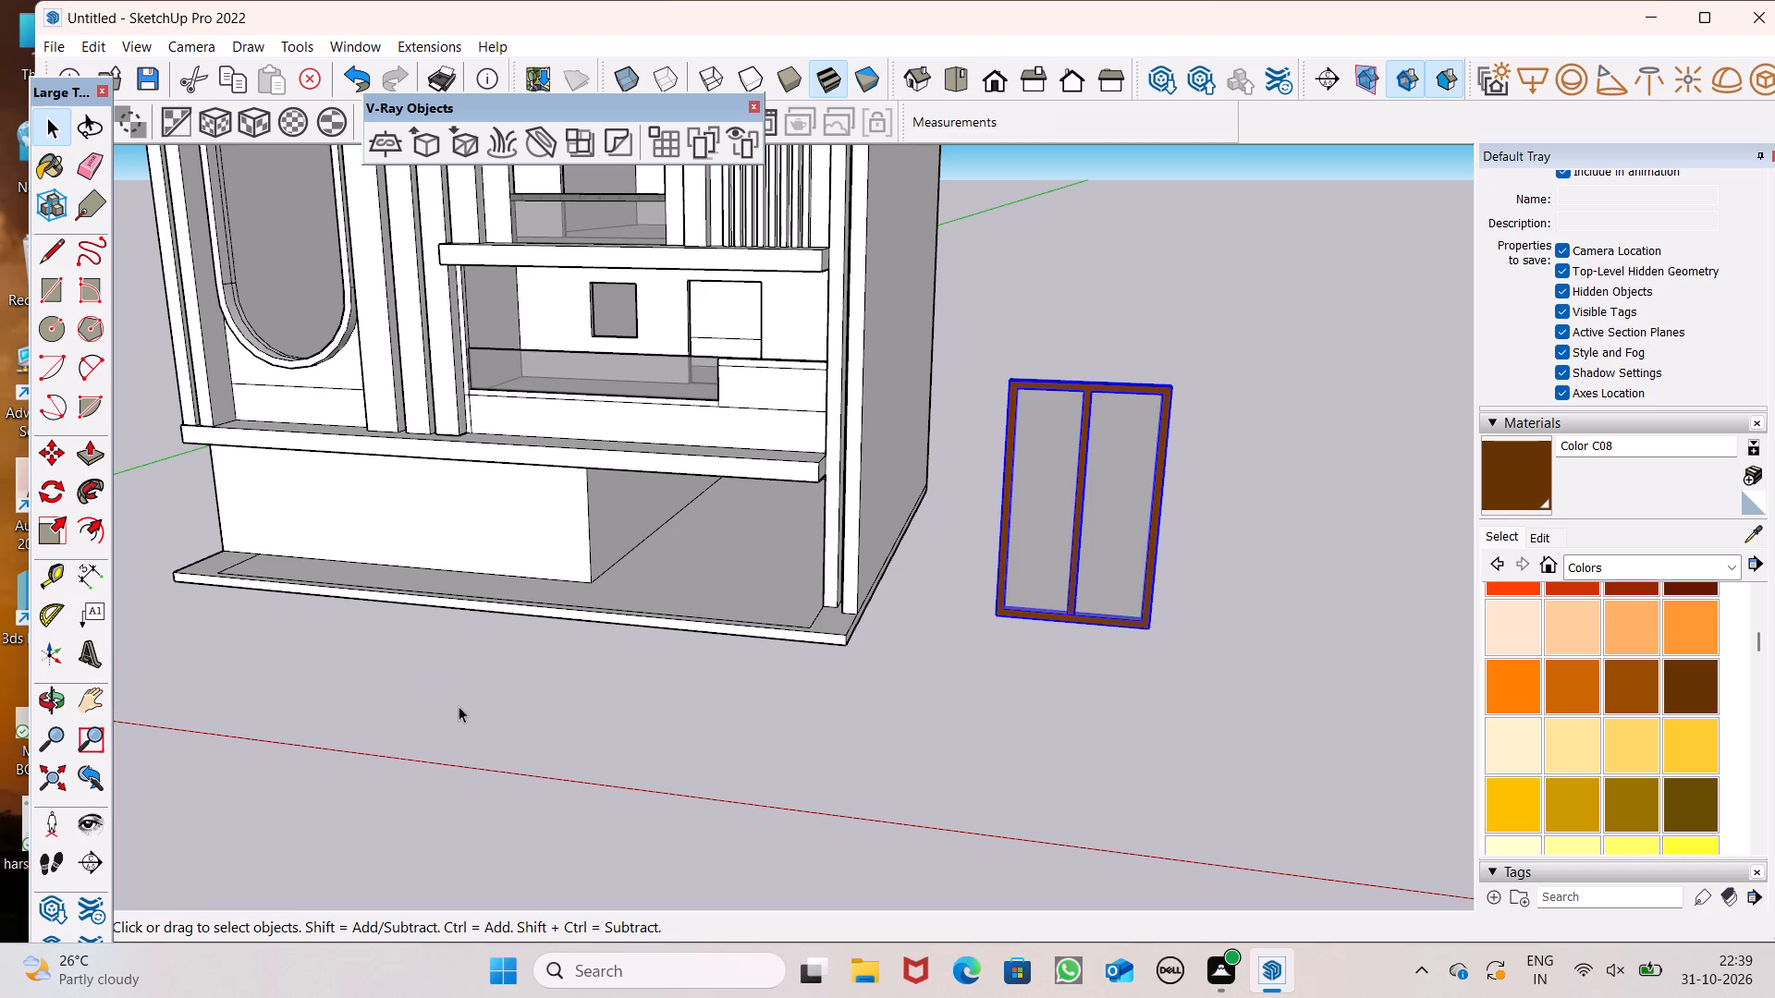
pyautogui.press('m')
pyautogui.press('Return')
pyautogui.scroll(-3, 544, 736)
pyautogui.moveTo(646, 742); pyautogui.dragTo(844, 675, button='middle')
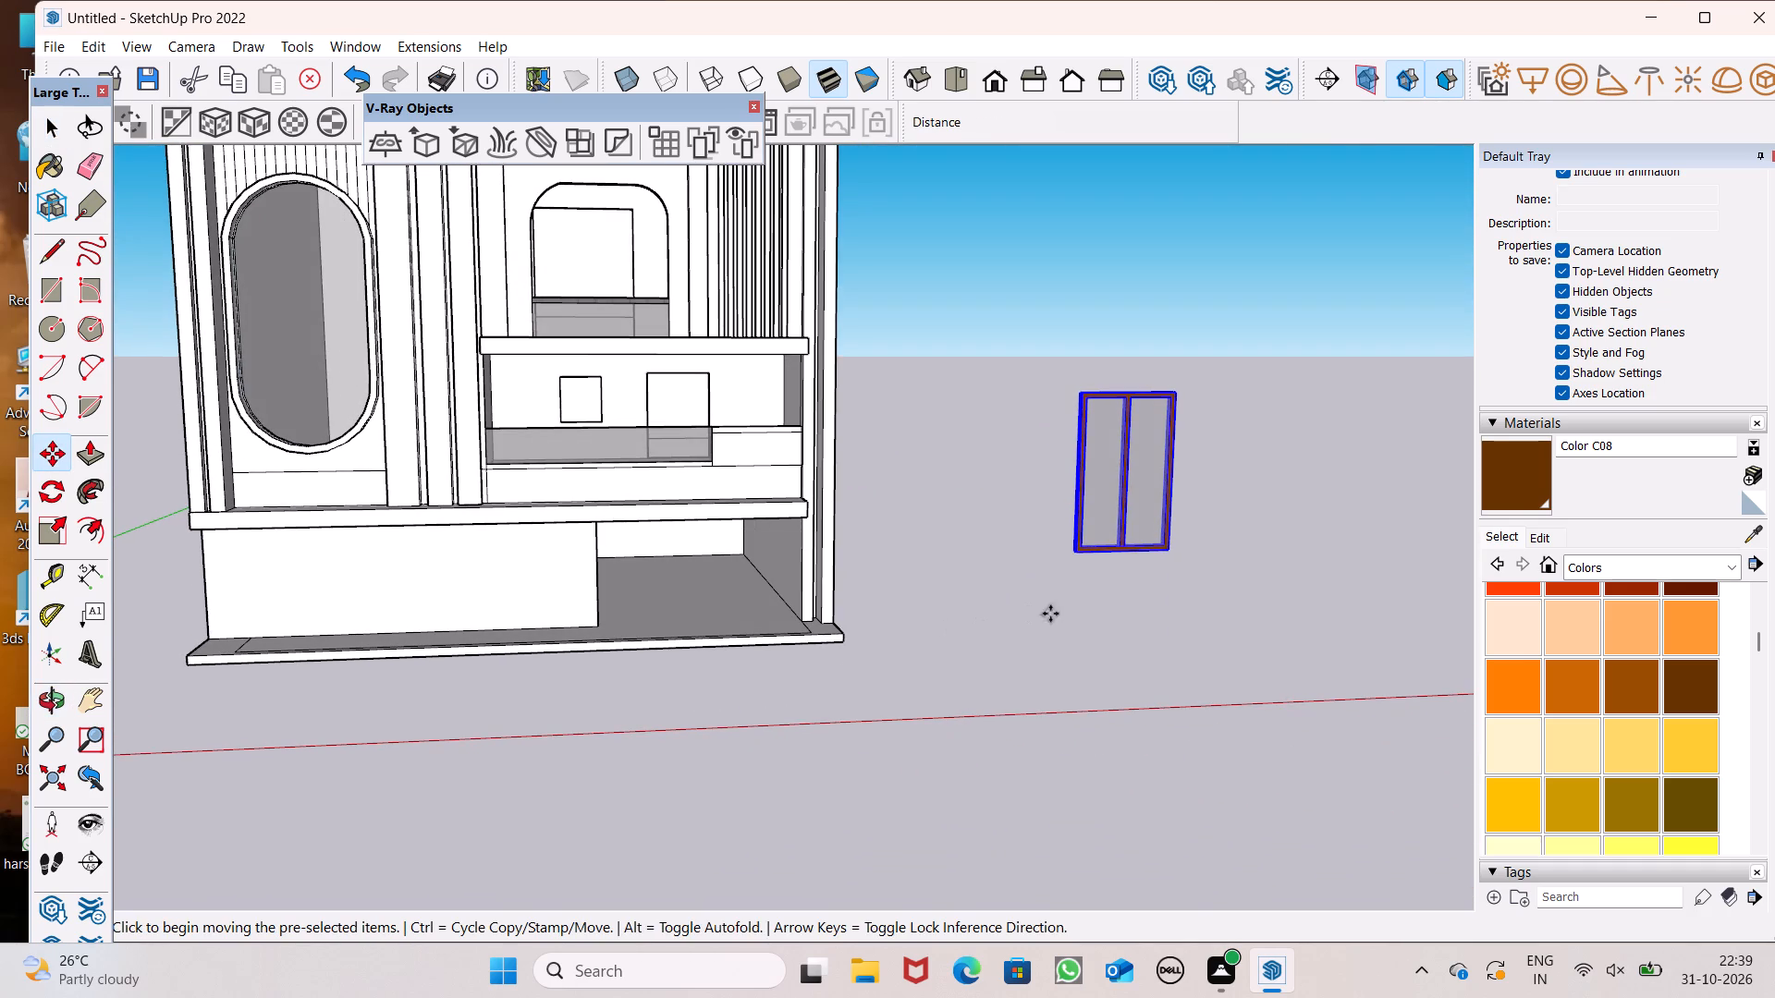
pyautogui.moveTo(1172, 551); pyautogui.dragTo(700, 427)
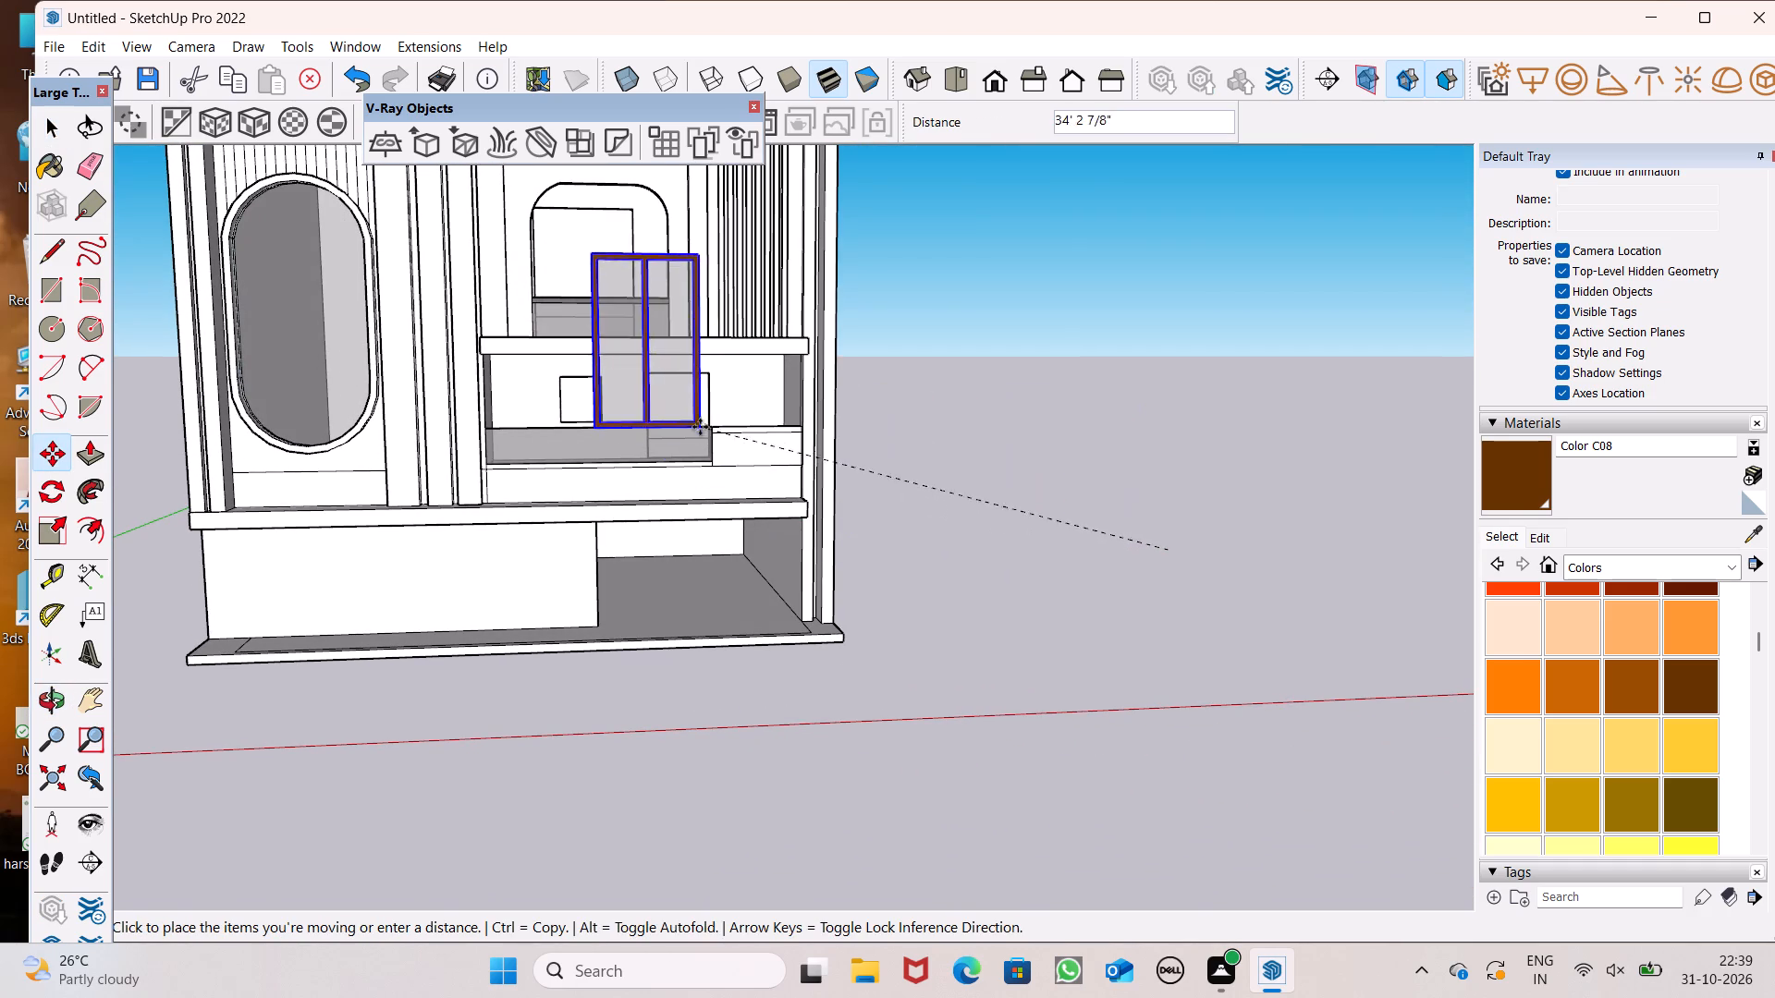
pyautogui.moveTo(700, 427); pyautogui.dragTo(704, 404)
# Move the grouped panel about 64' 10" out to the open space in front of the building's facade.
pyautogui.moveTo(682, 421); pyautogui.dragTo(643, 497, button='middle')
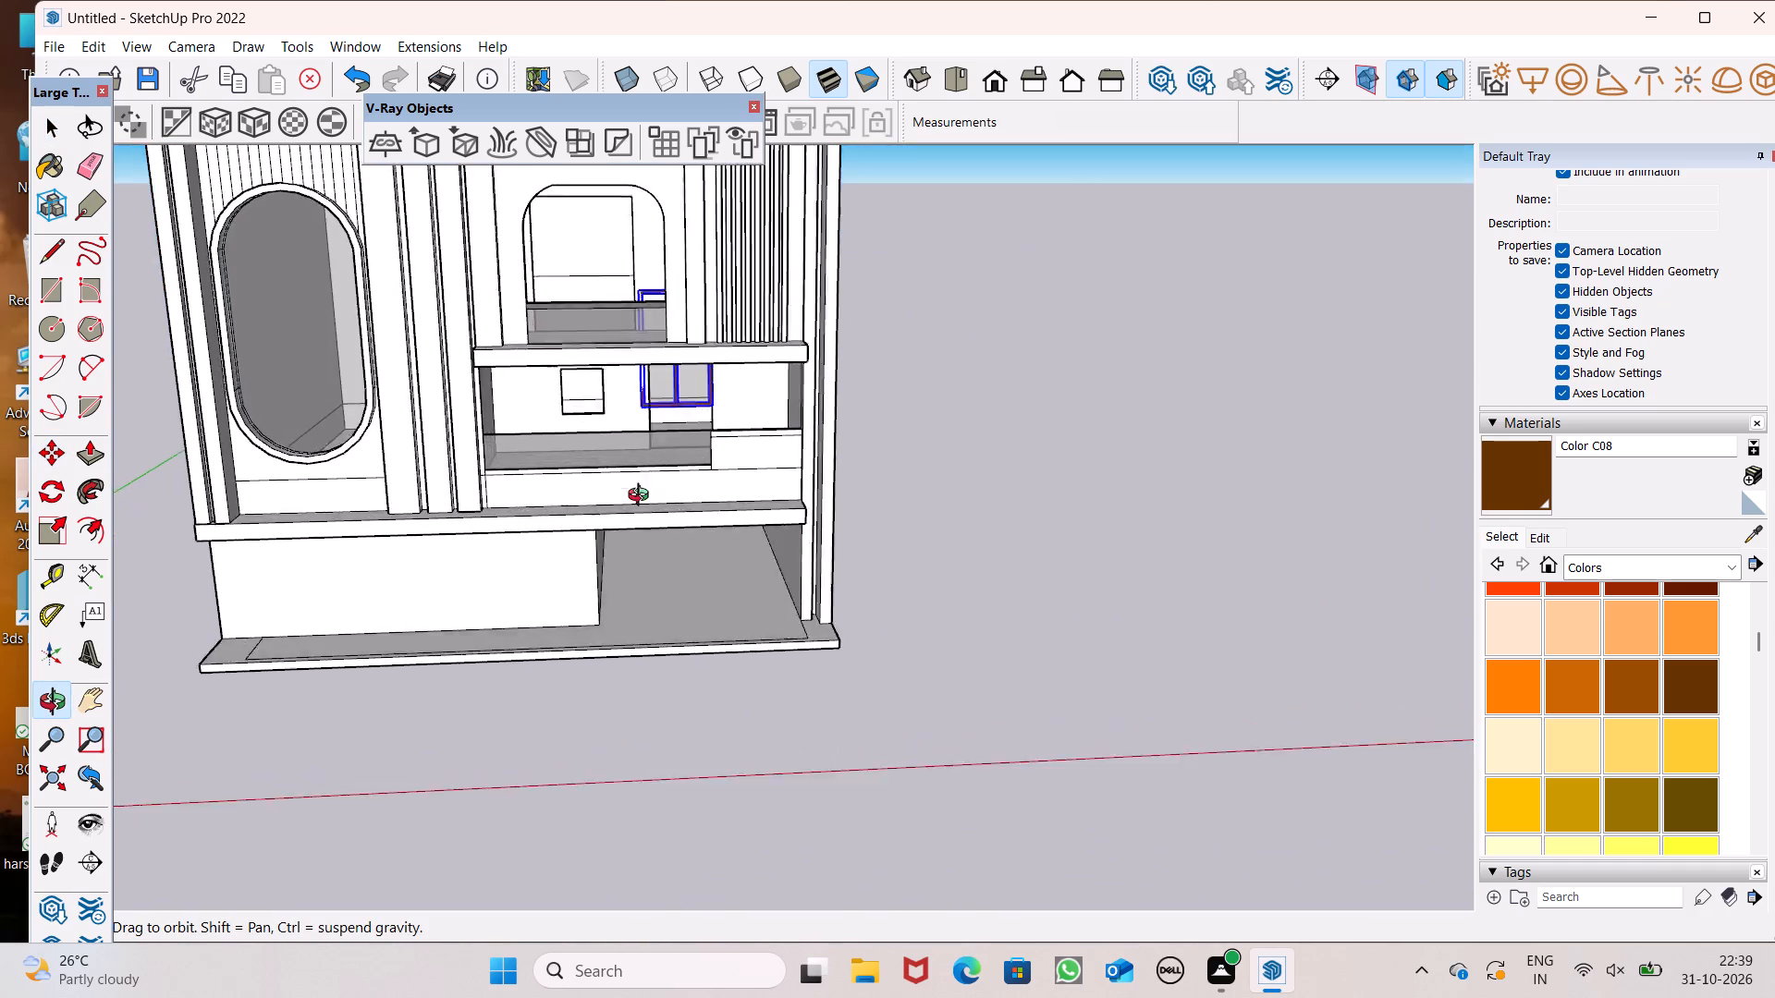
pyautogui.moveTo(643, 497); pyautogui.dragTo(573, 469, button='middle')
pyautogui.scroll(9, 579, 499)
pyautogui.scroll(-5, 763, 424)
pyautogui.moveTo(775, 427); pyautogui.dragTo(778, 441)
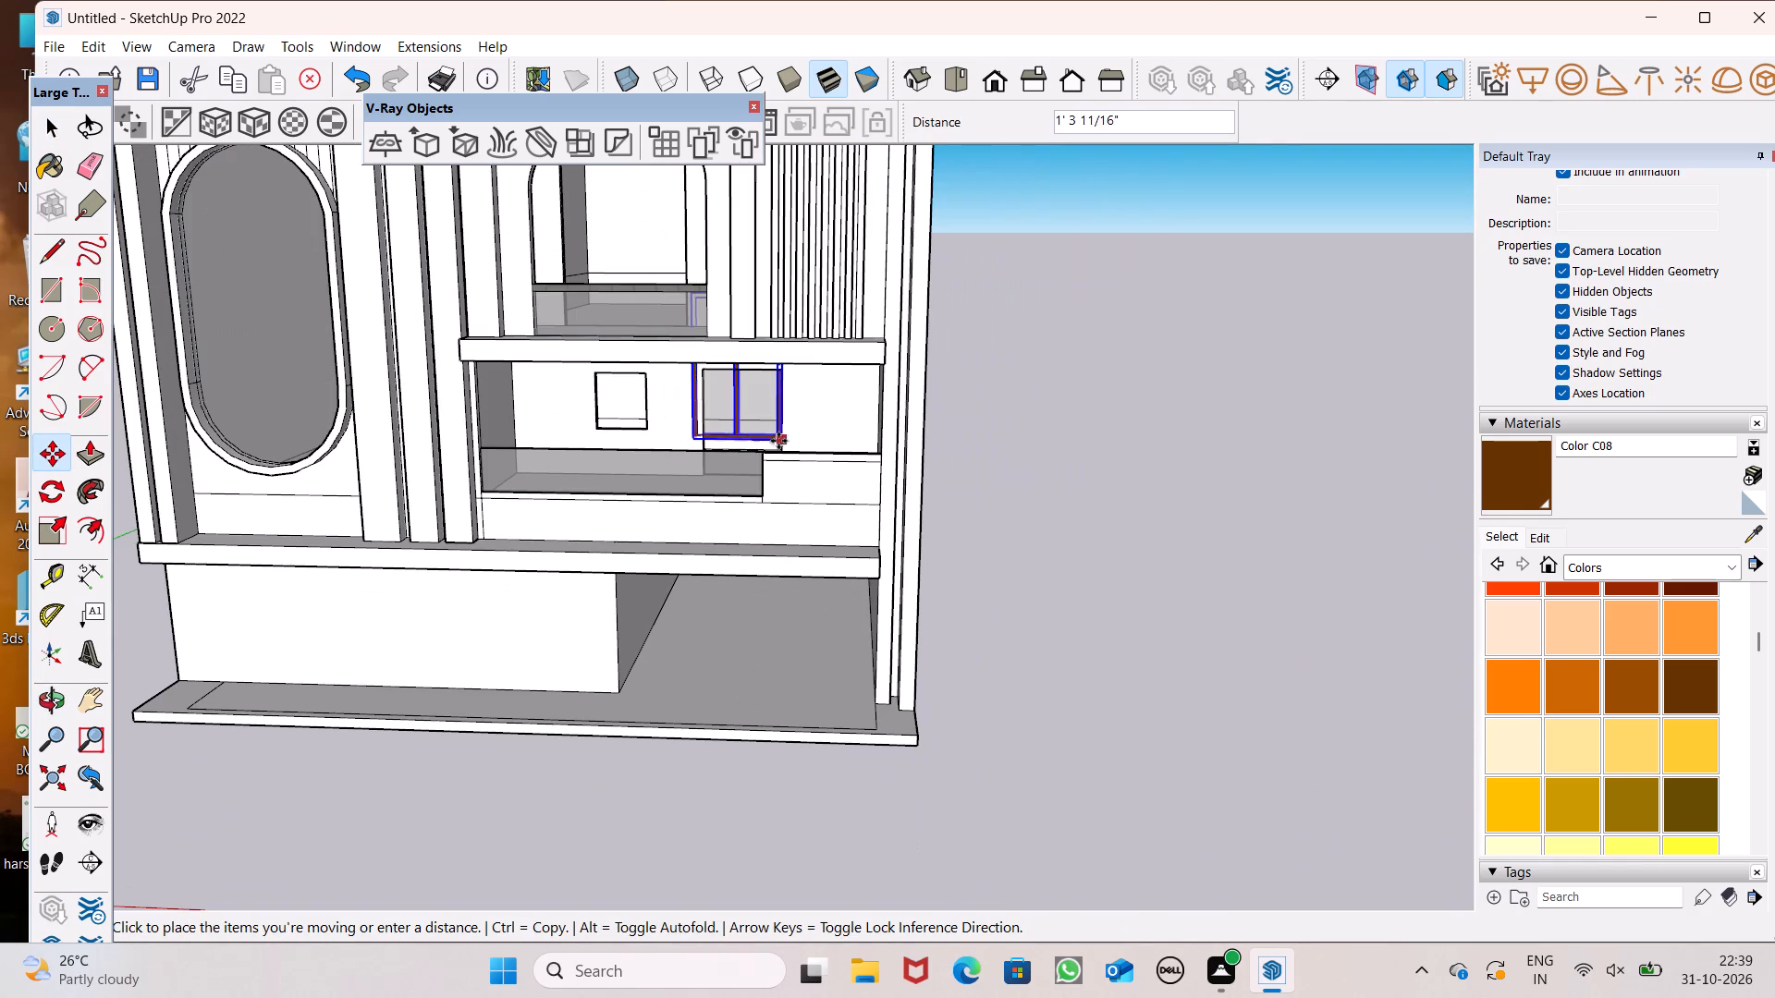
pyautogui.moveTo(778, 441); pyautogui.dragTo(644, 831)
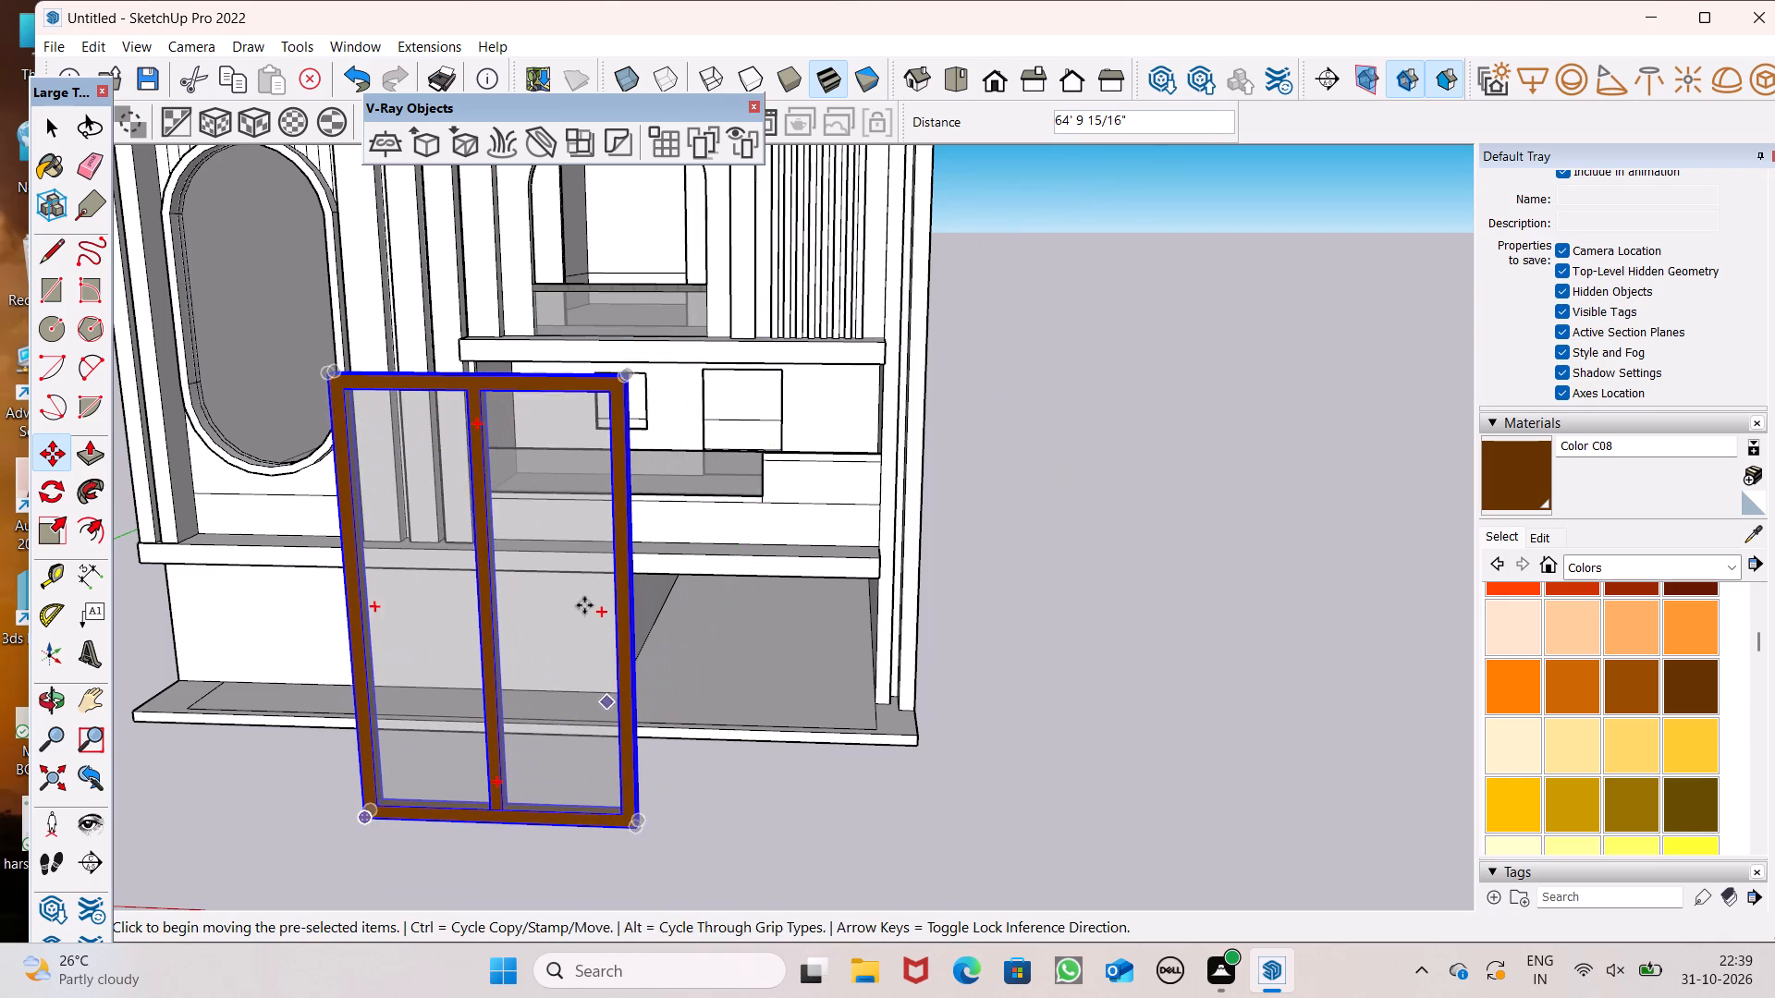
# Scale the grouped panel down uniformly from its upper corner to roughly half its size.
pyautogui.click(48, 528)
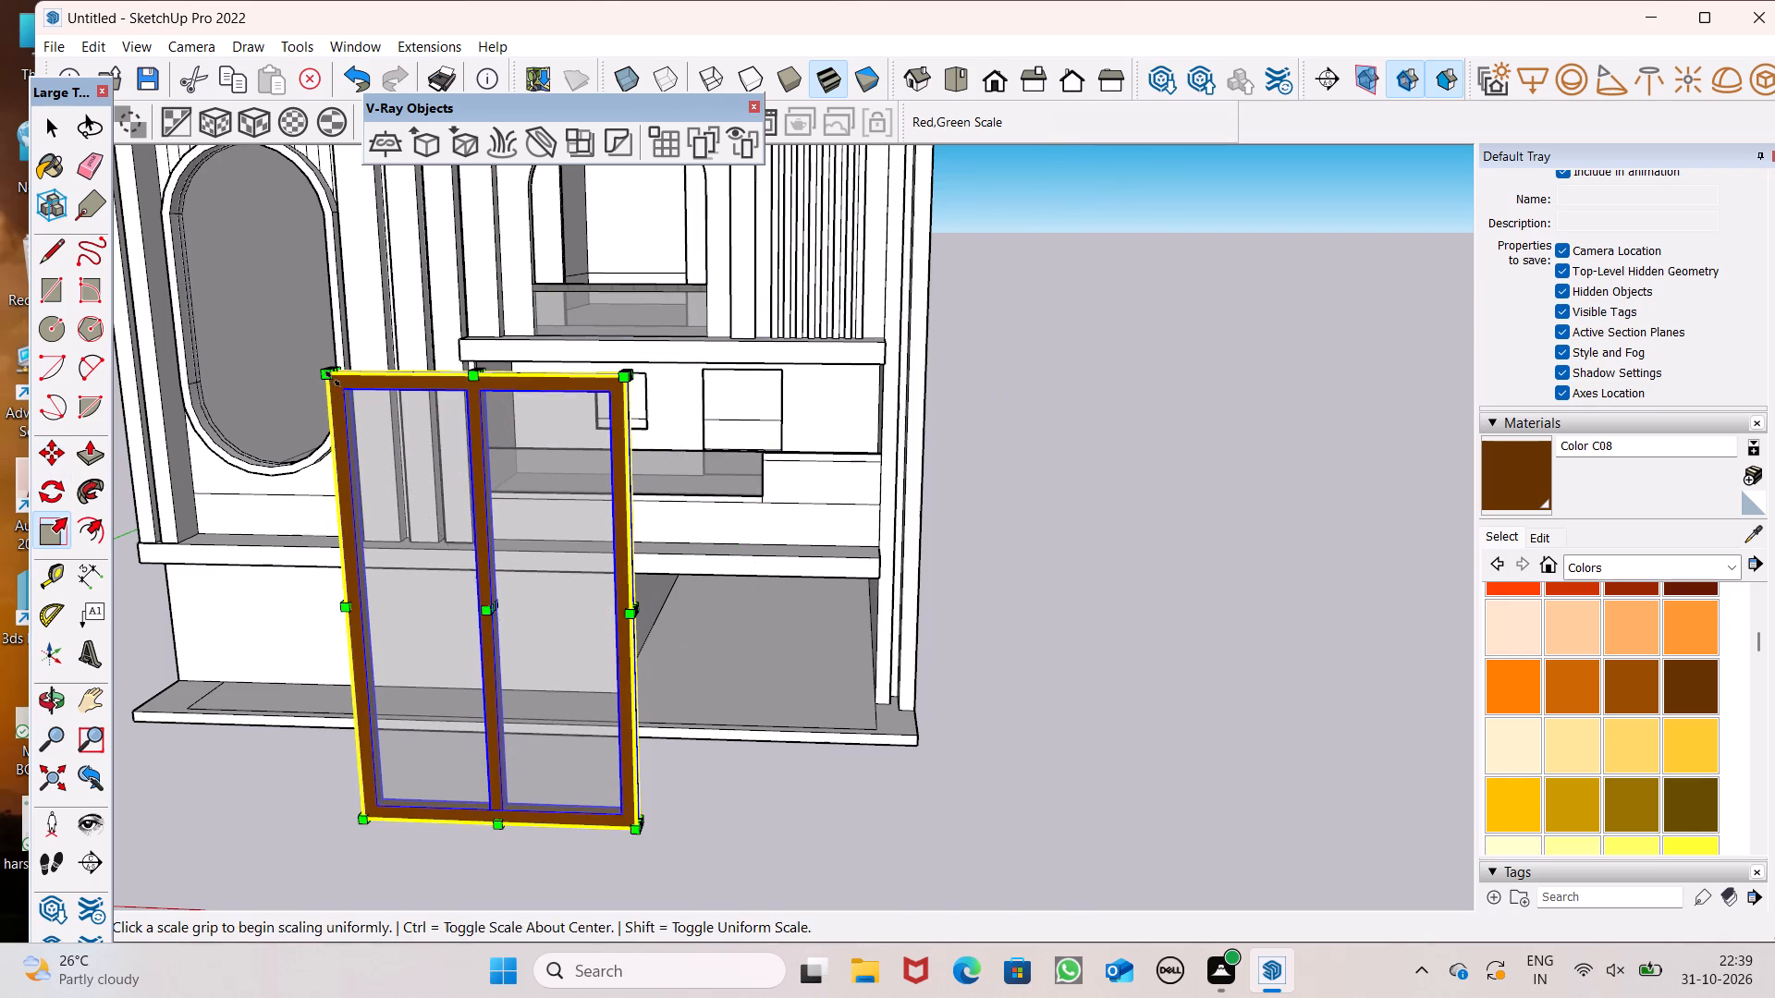
pyautogui.moveTo(332, 378); pyautogui.dragTo(435, 662)
pyautogui.press('space')
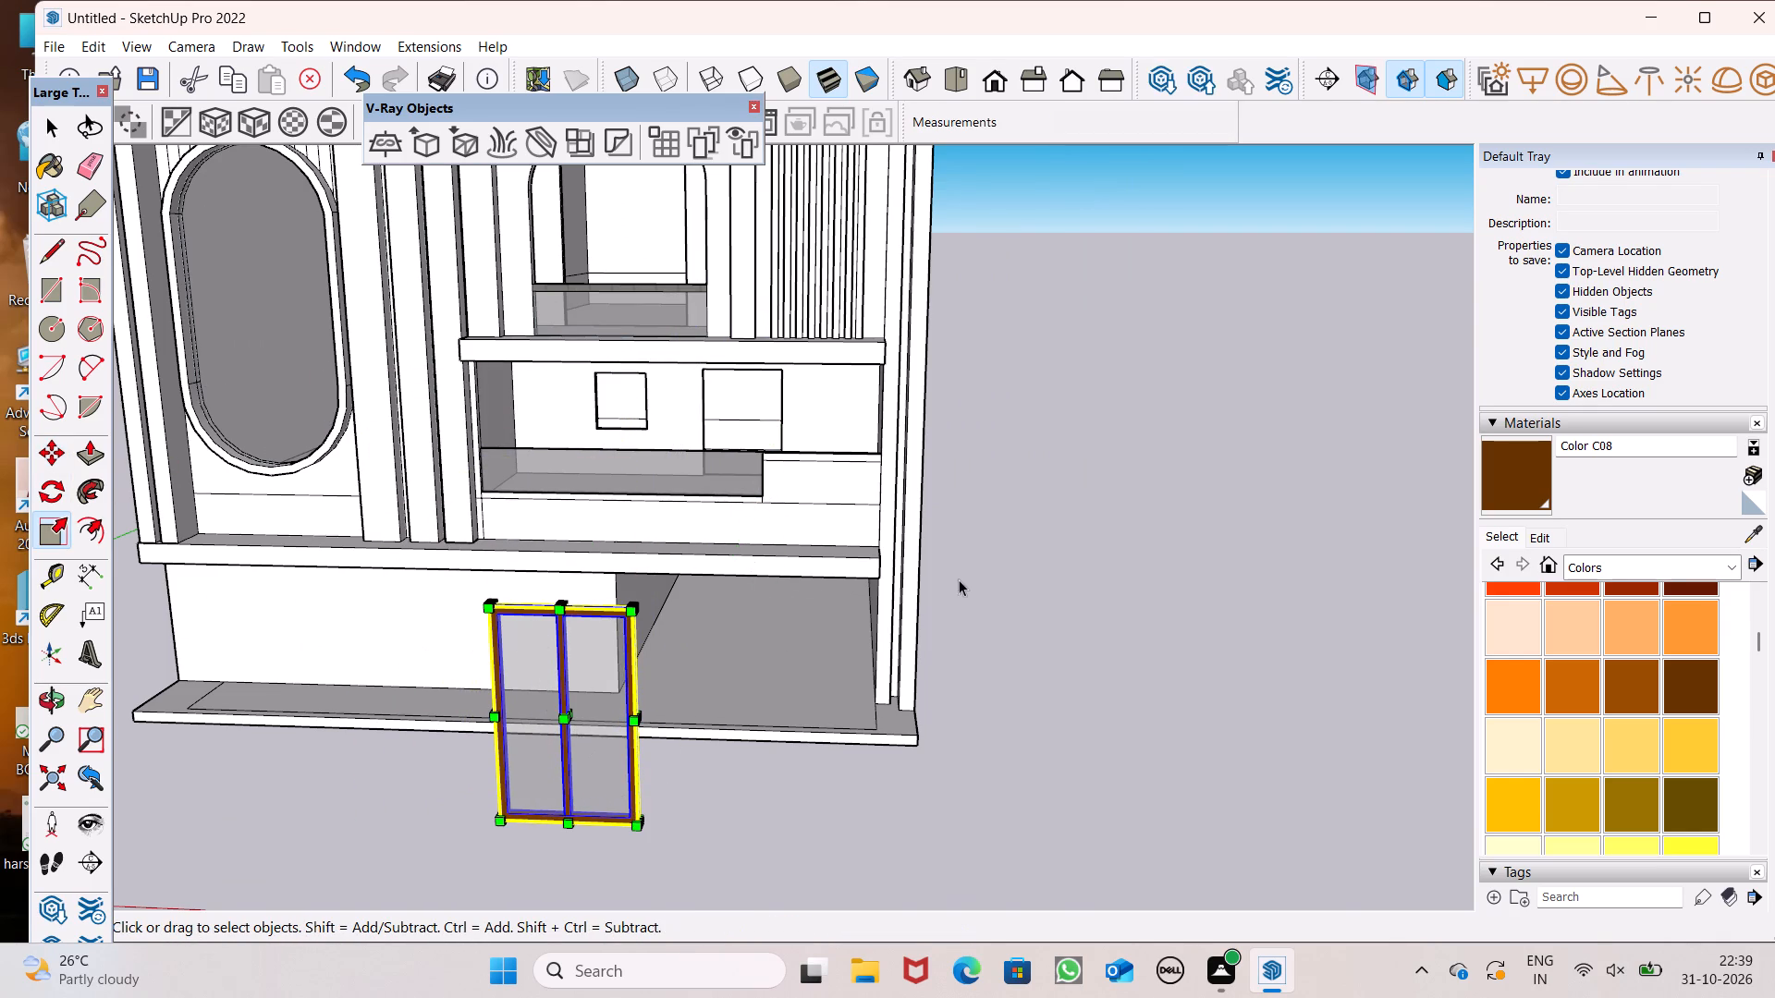
# Move the scaled-down glazed panel toward the lower balcony's openings.
pyautogui.scroll(-5, 972, 474)
pyautogui.press('m')
pyautogui.press('Return')
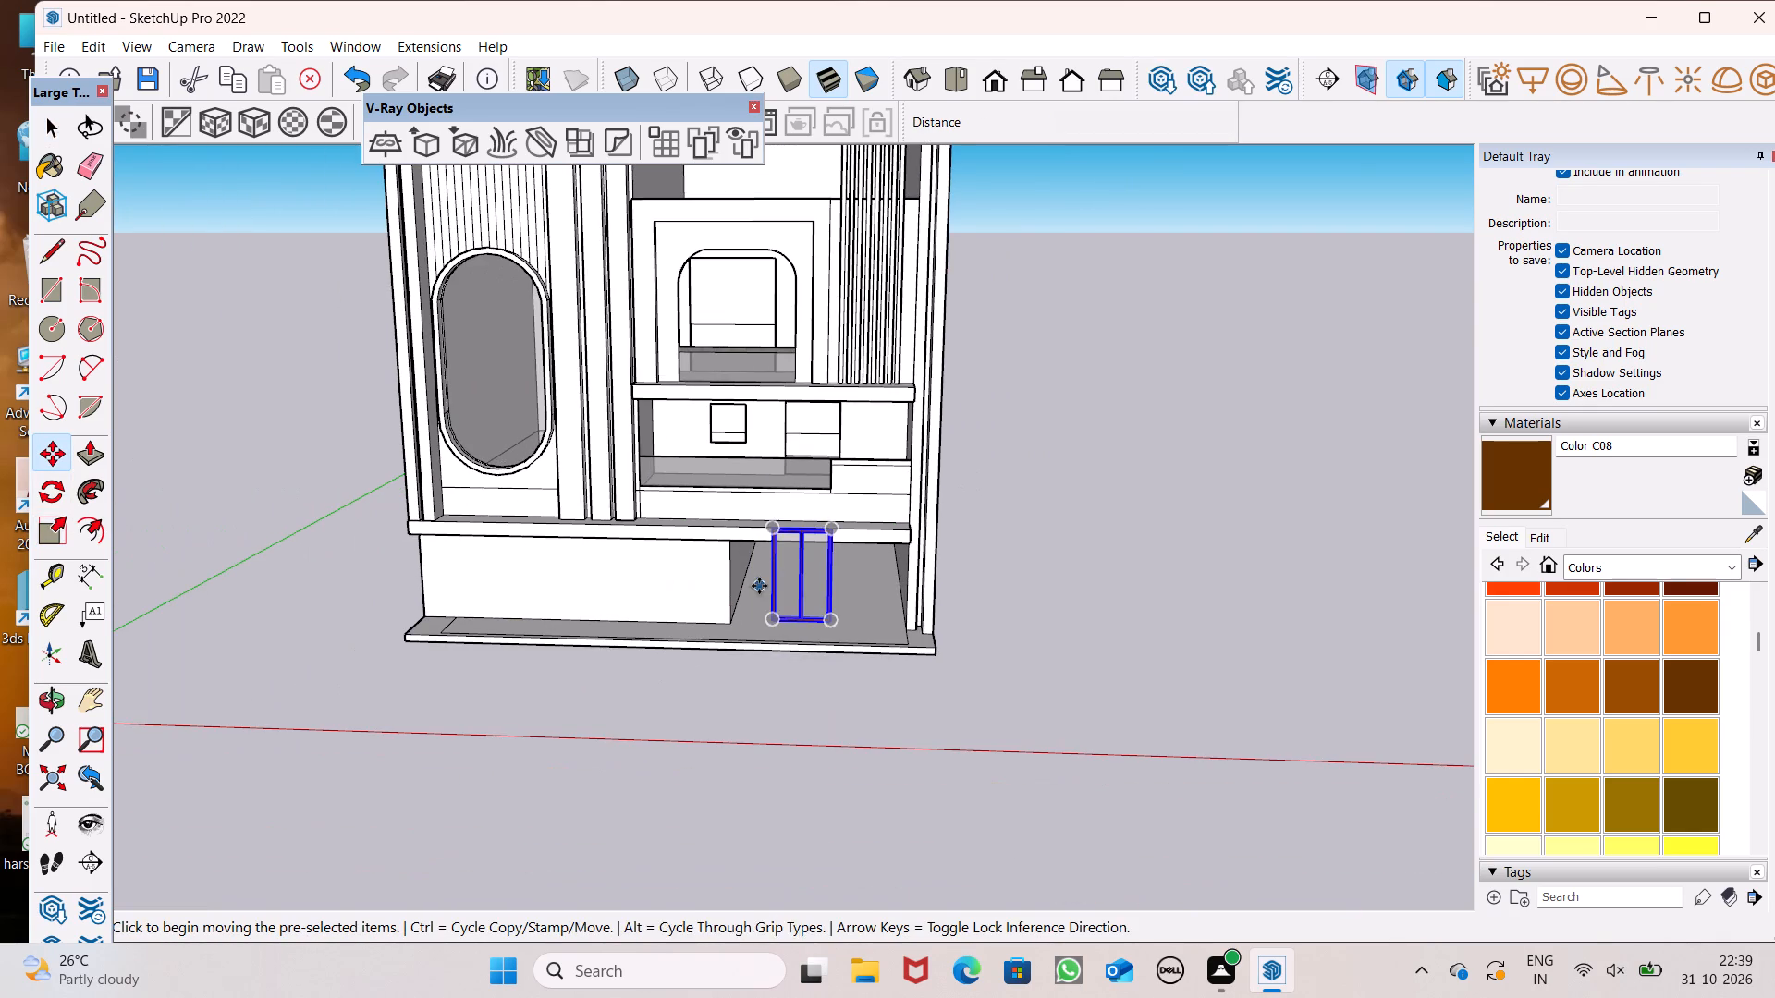
# Move the selected brown two-pane window frame about 64' 8" from the ground-floor recess up to the doorway opening in the balcony's back wall.
pyautogui.scroll(3, 739, 398)
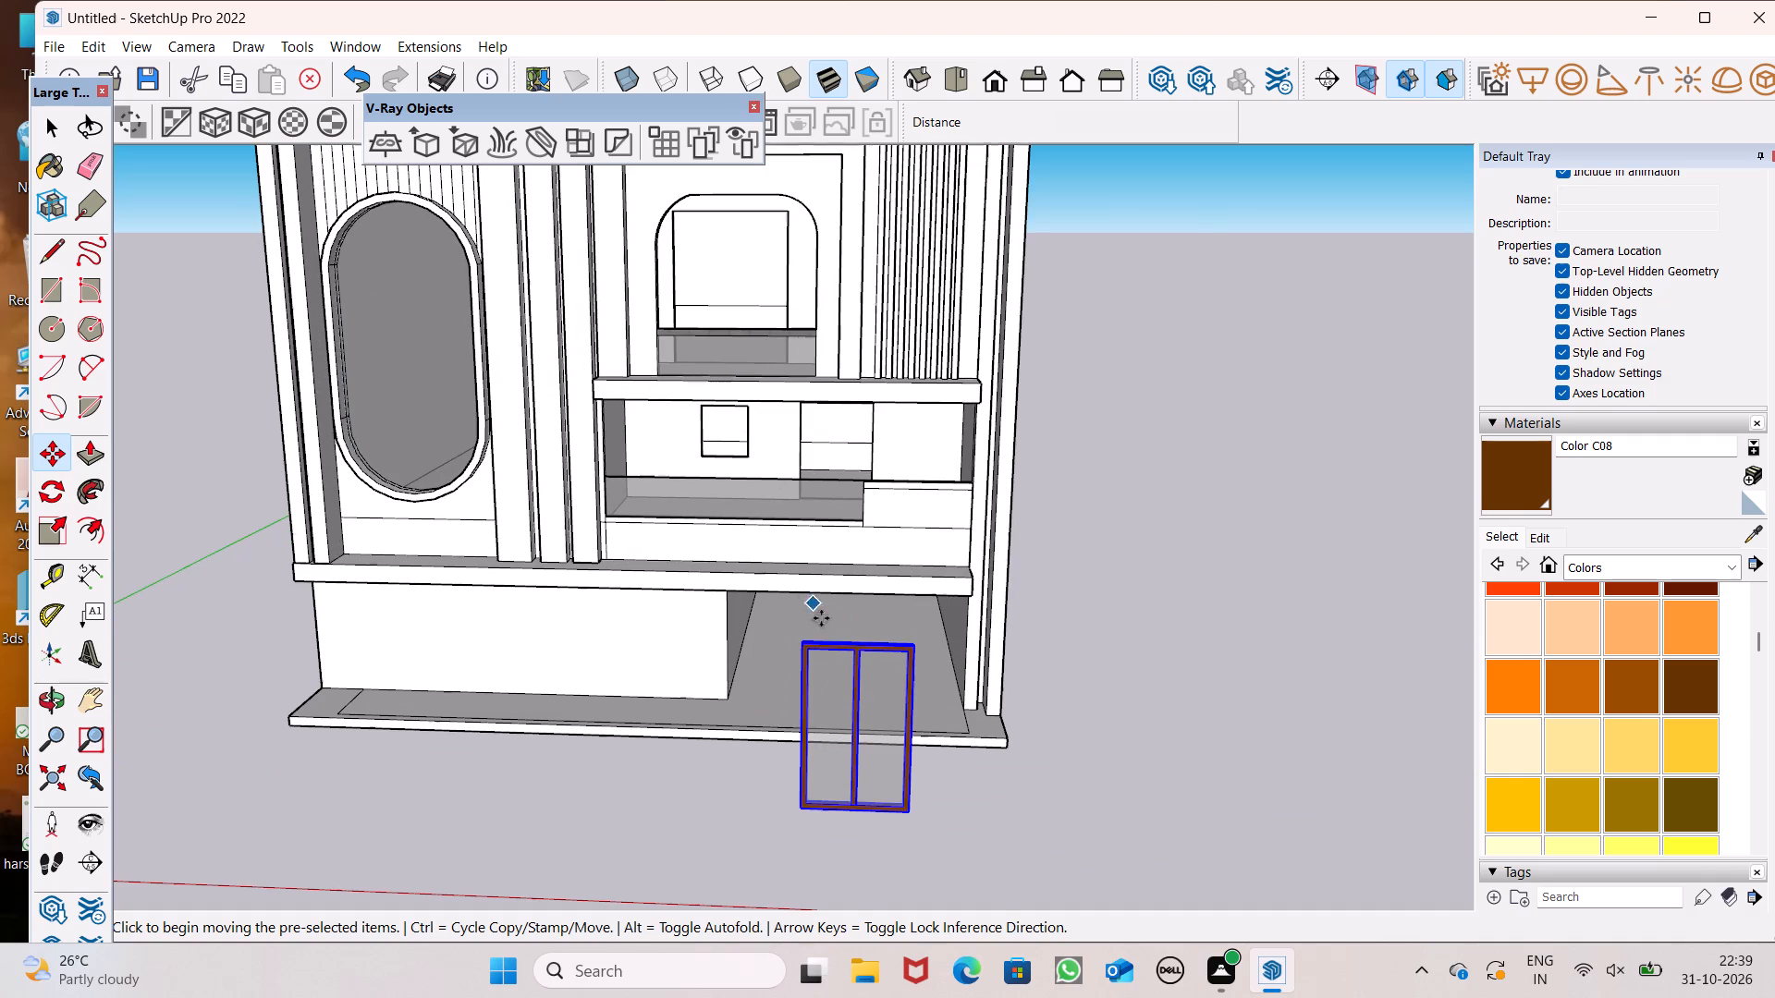
pyautogui.scroll(-3, 858, 577)
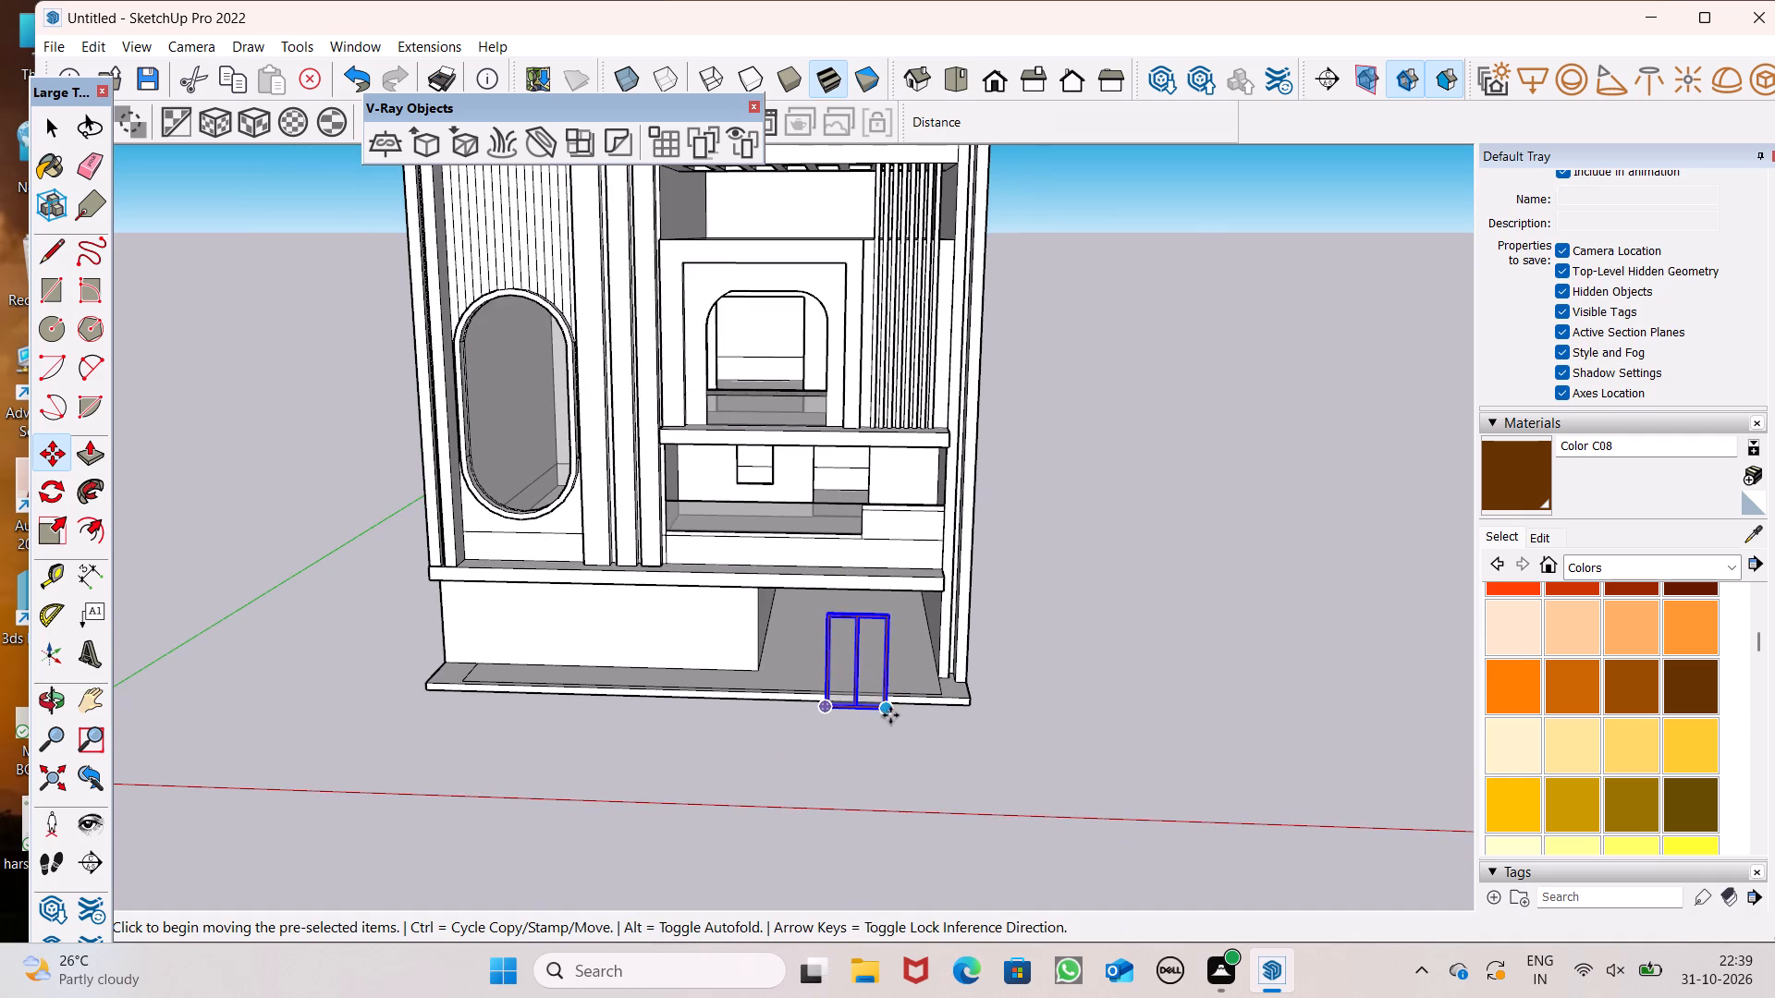
pyautogui.moveTo(891, 713); pyautogui.dragTo(864, 484)
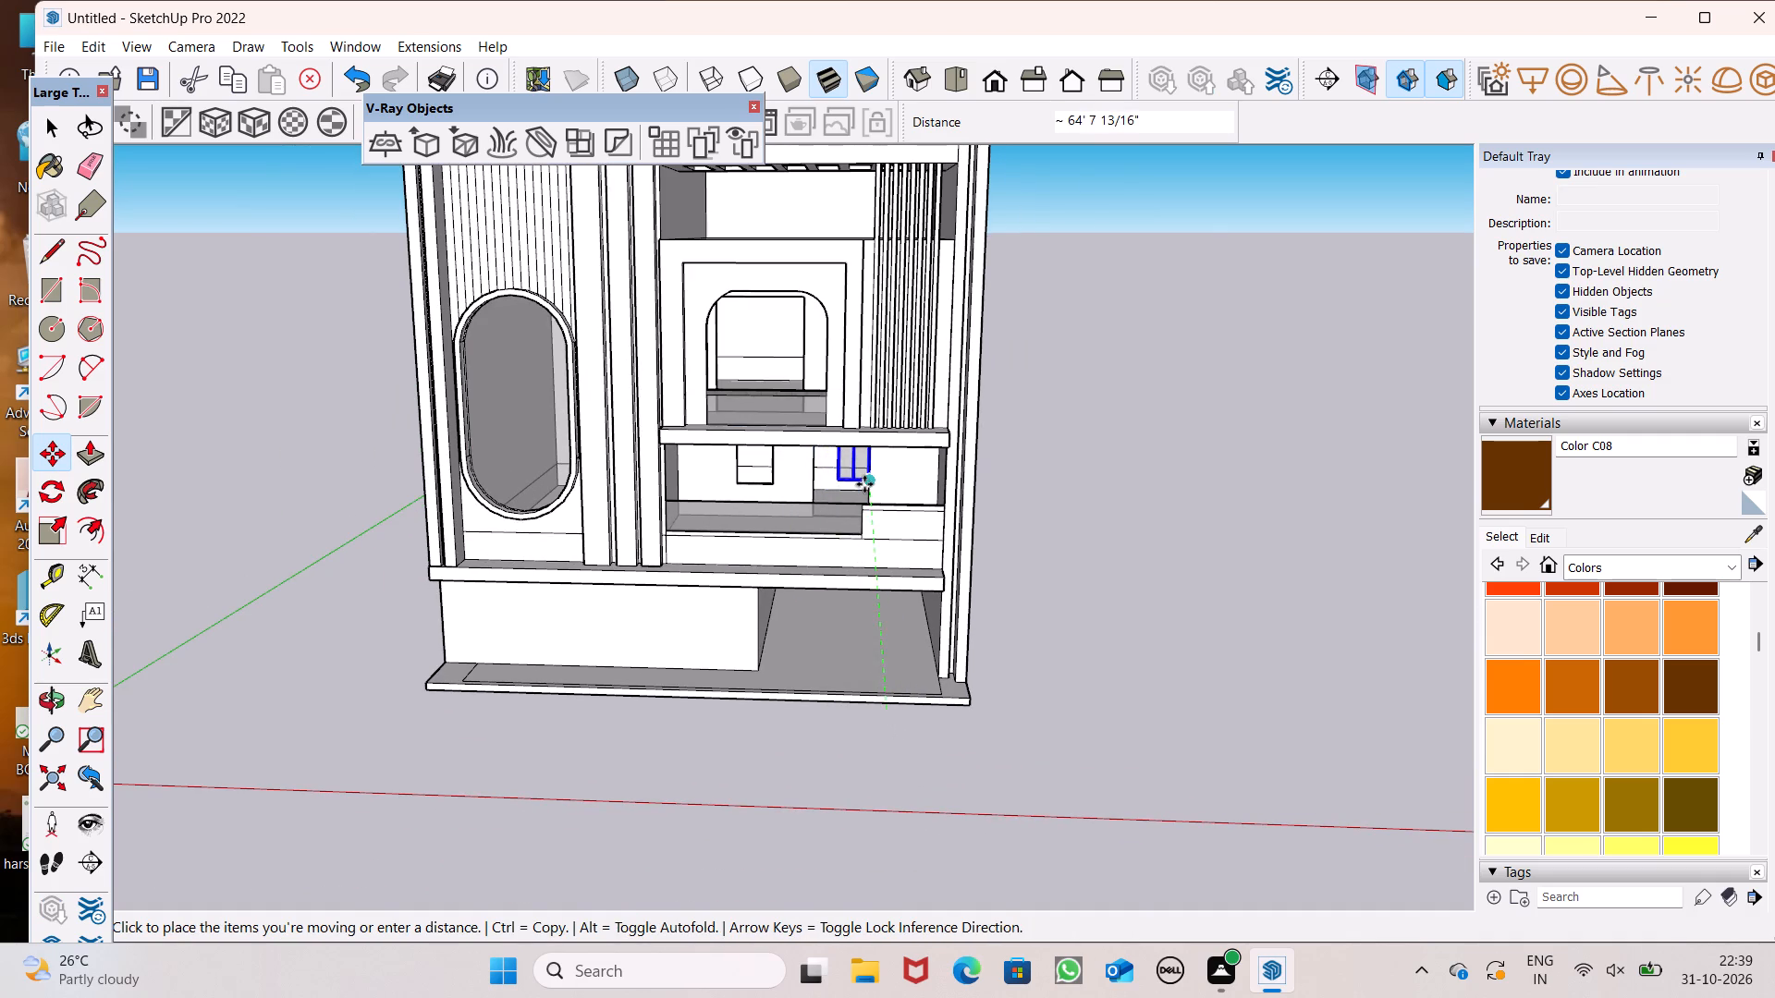
pyautogui.moveTo(864, 484); pyautogui.dragTo(866, 484)
# Move the window frame about 4' 1 3/8" so its lower right corner snaps to the doorway opening's lower right corner.
pyautogui.scroll(8, 786, 447)
pyautogui.scroll(3, 839, 630)
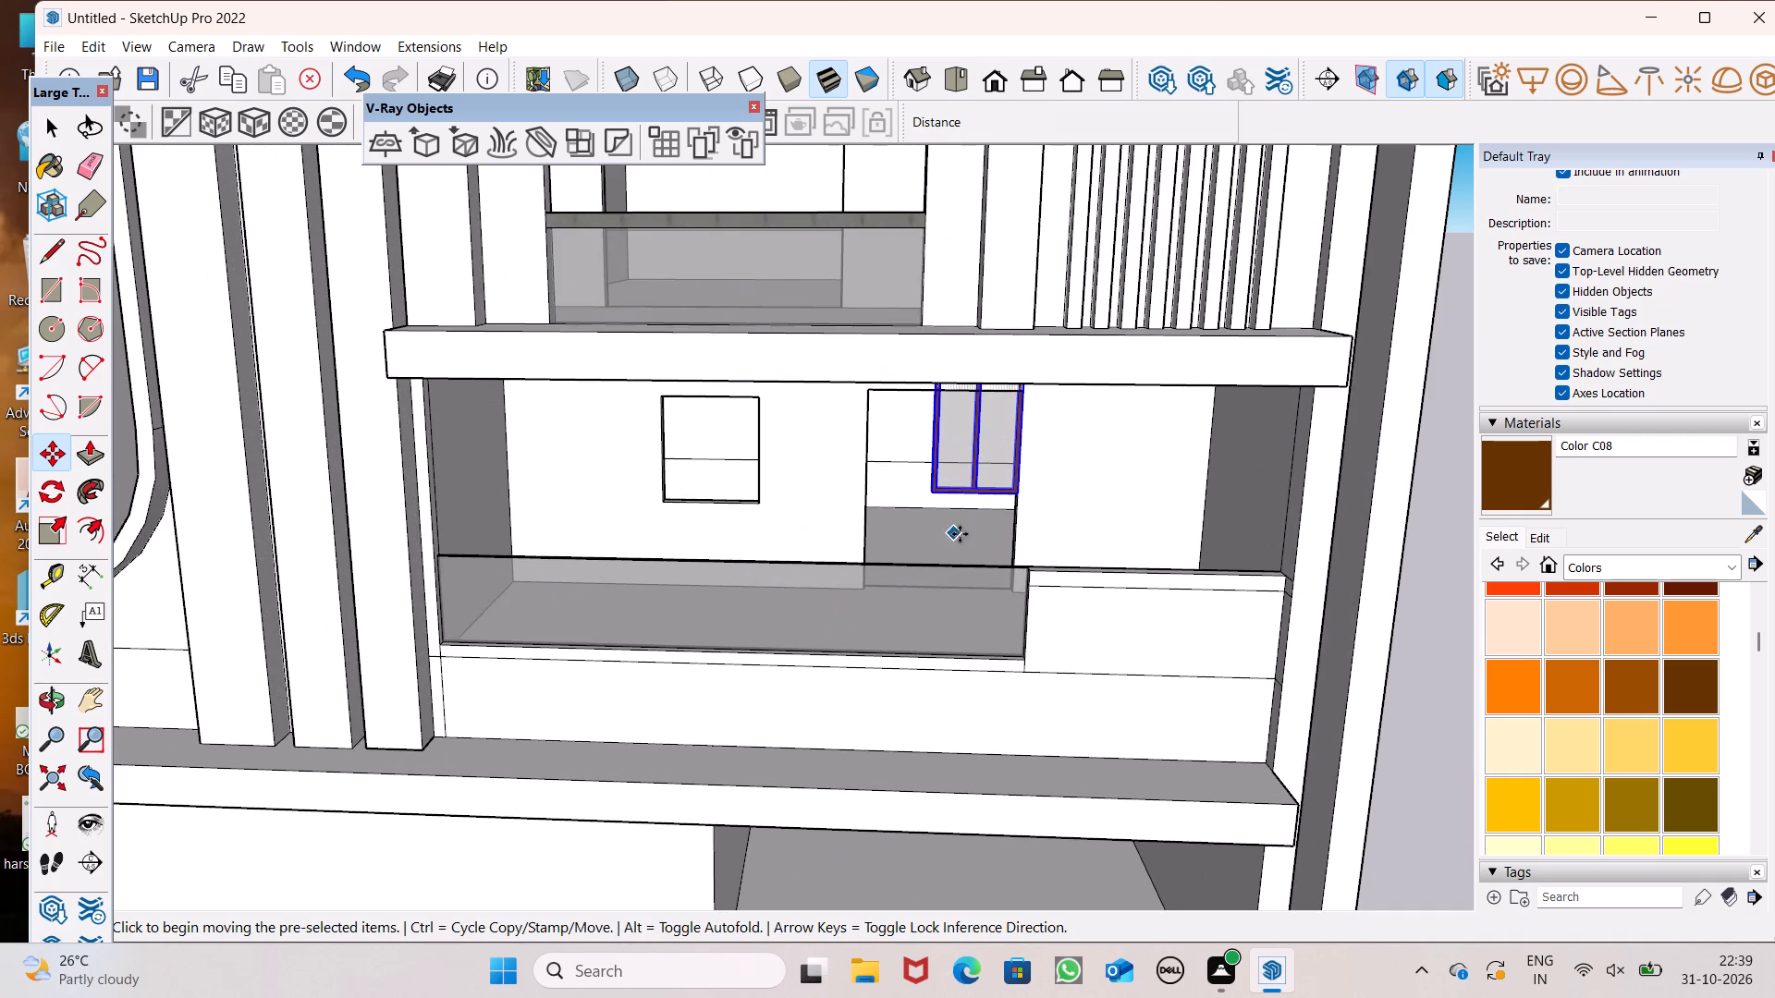
pyautogui.moveTo(970, 551); pyautogui.dragTo(1069, 495, button='middle')
pyautogui.scroll(5, 1040, 476)
pyautogui.scroll(-3, 1002, 470)
pyautogui.moveTo(989, 565); pyautogui.dragTo(976, 615, button='middle')
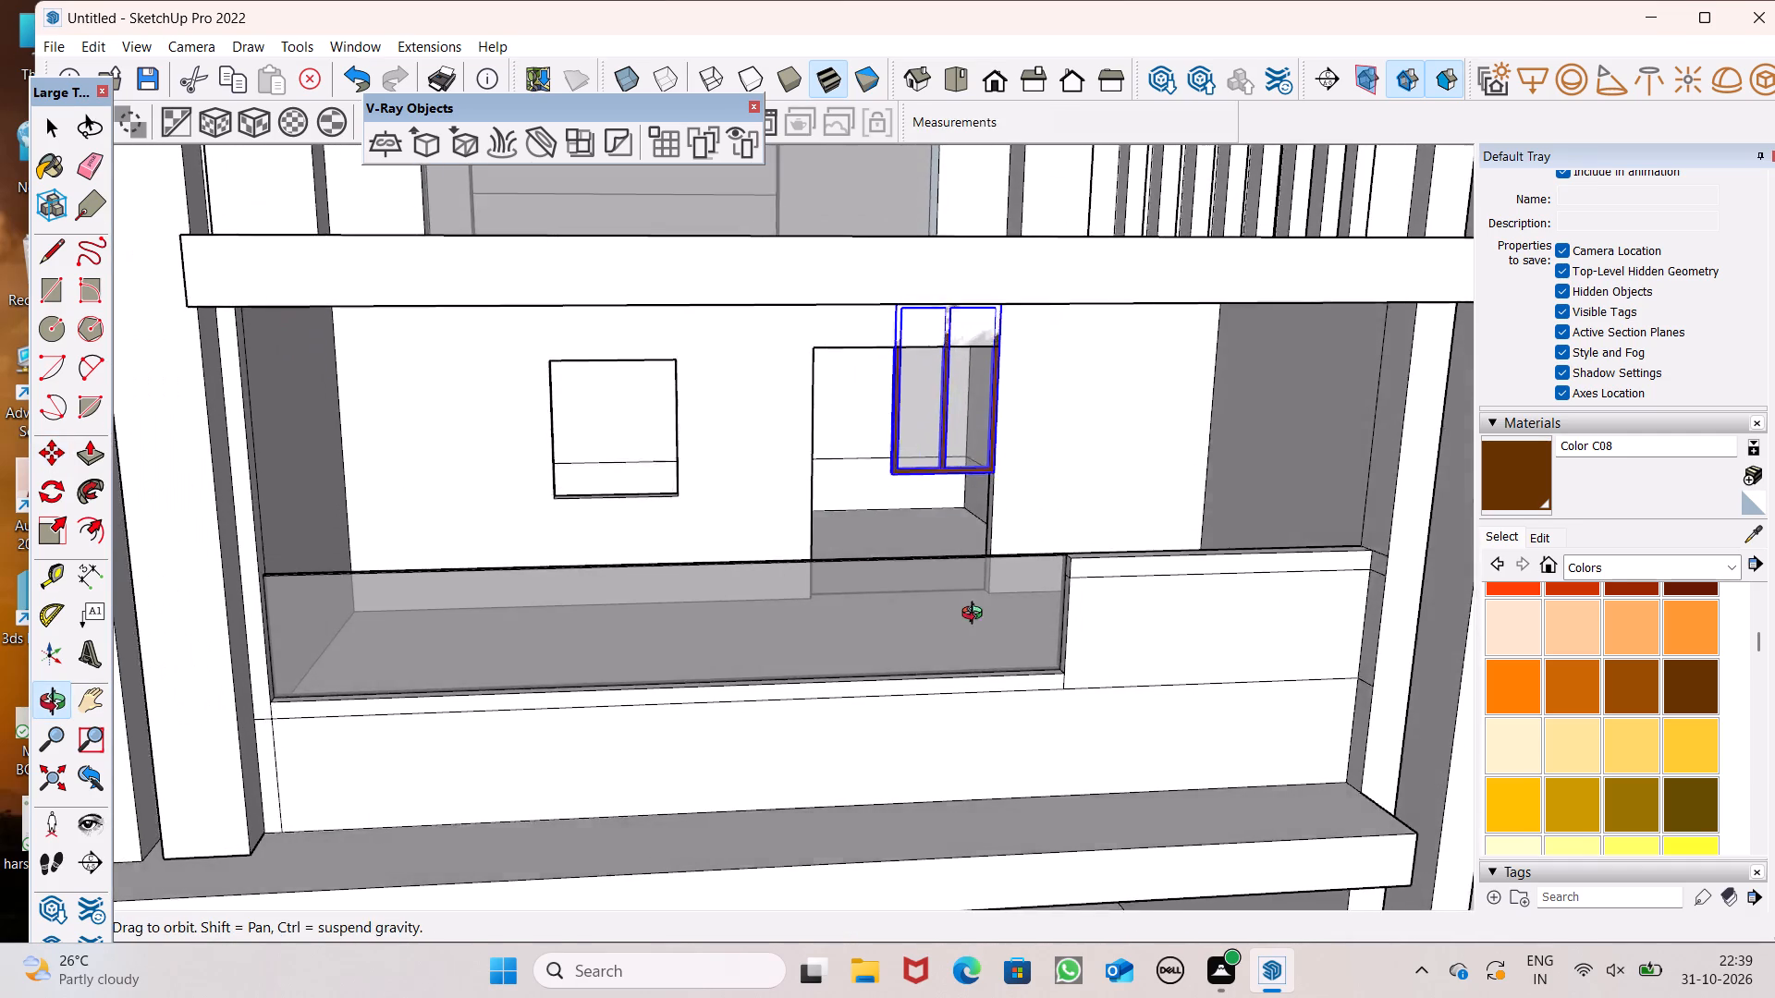
pyautogui.moveTo(976, 615); pyautogui.dragTo(967, 624, button='middle')
pyautogui.scroll(6, 1020, 474)
pyautogui.scroll(-3, 1030, 423)
pyautogui.moveTo(1022, 510); pyautogui.dragTo(988, 585, button='middle')
pyautogui.middleClick(985, 584)
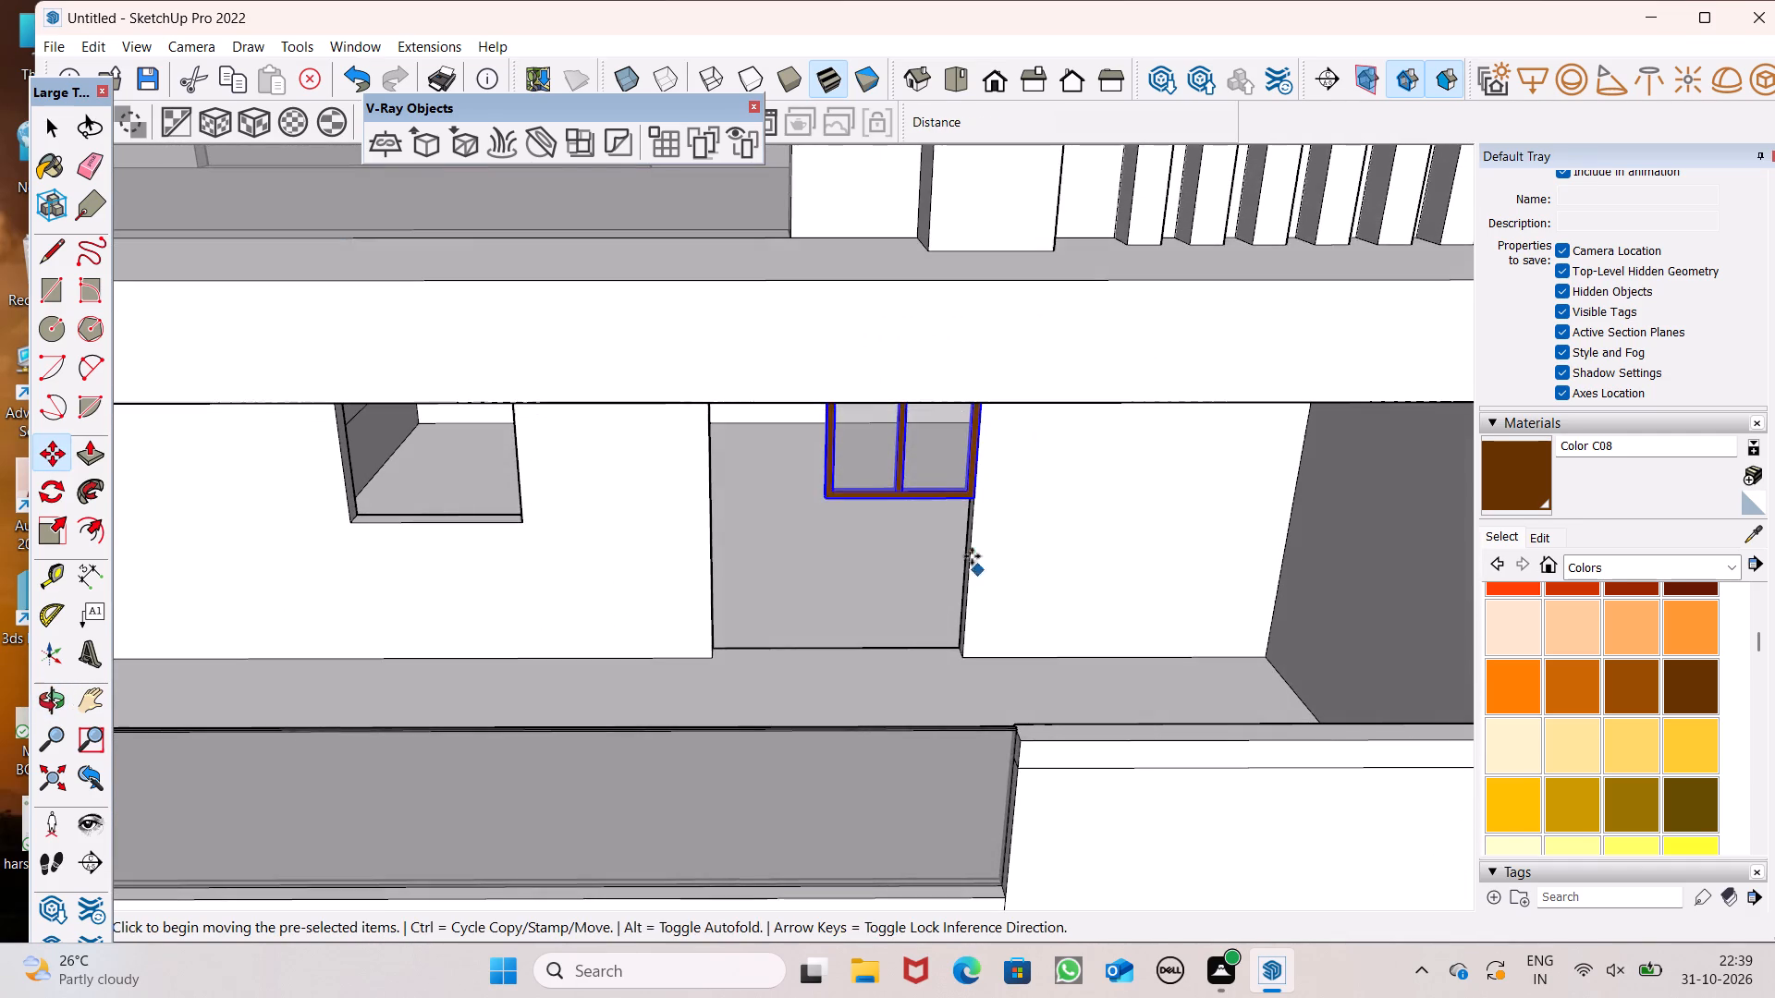
pyautogui.scroll(1, 940, 530)
pyautogui.moveTo(981, 494); pyautogui.dragTo(943, 631)
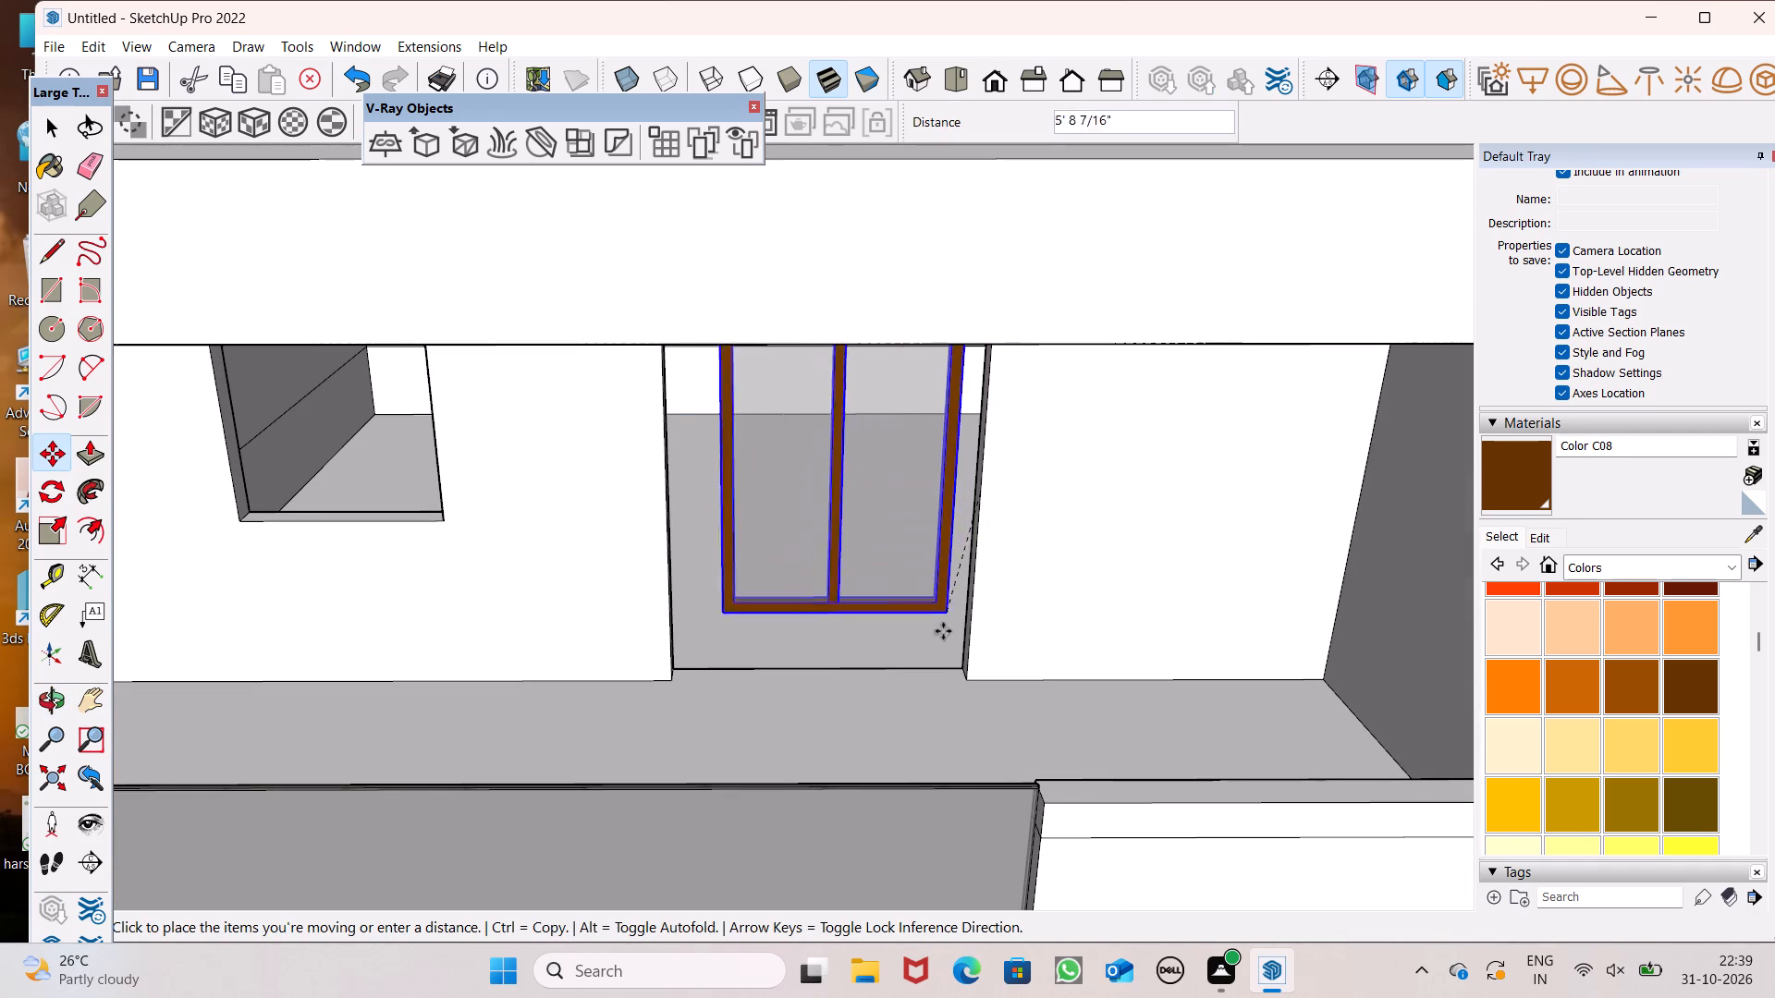
pyautogui.moveTo(943, 631); pyautogui.dragTo(959, 680)
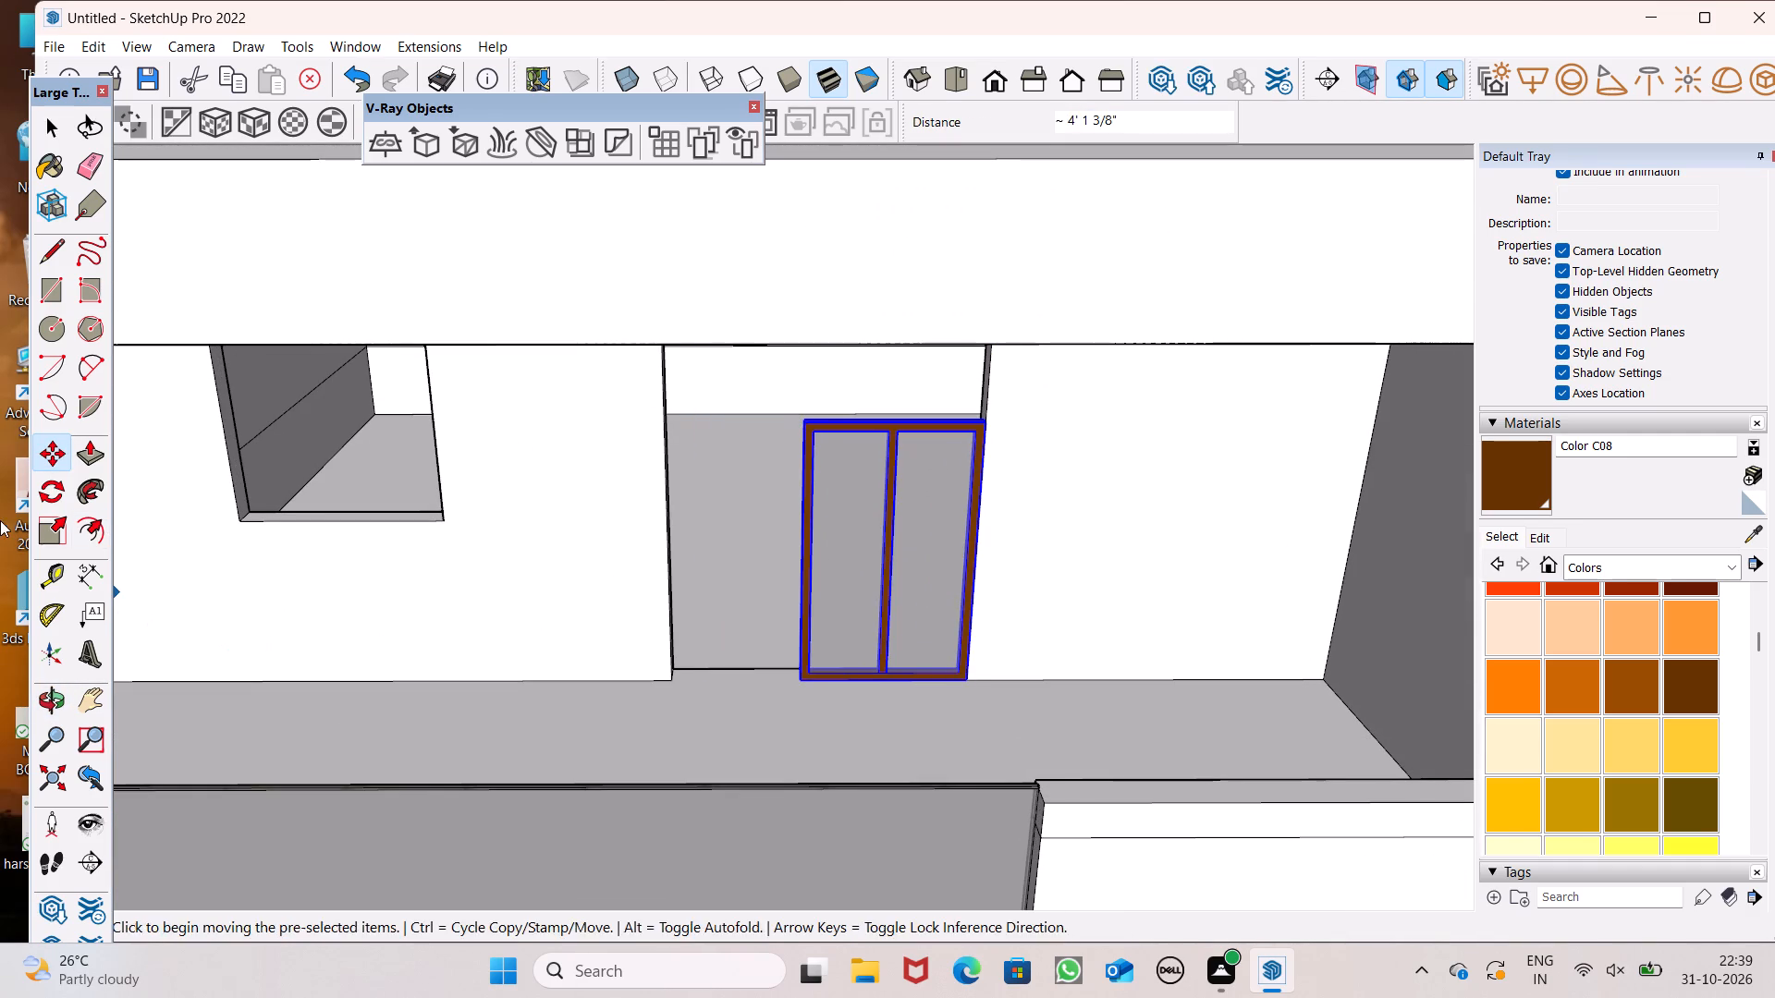
# Scale the window frame's width by about 1.77 so it spans the balcony doorway opening, keeping its depth at 1.00.
pyautogui.click(41, 531)
pyautogui.moveTo(583, 571); pyautogui.dragTo(731, 569, button='middle')
pyautogui.scroll(3, 735, 578)
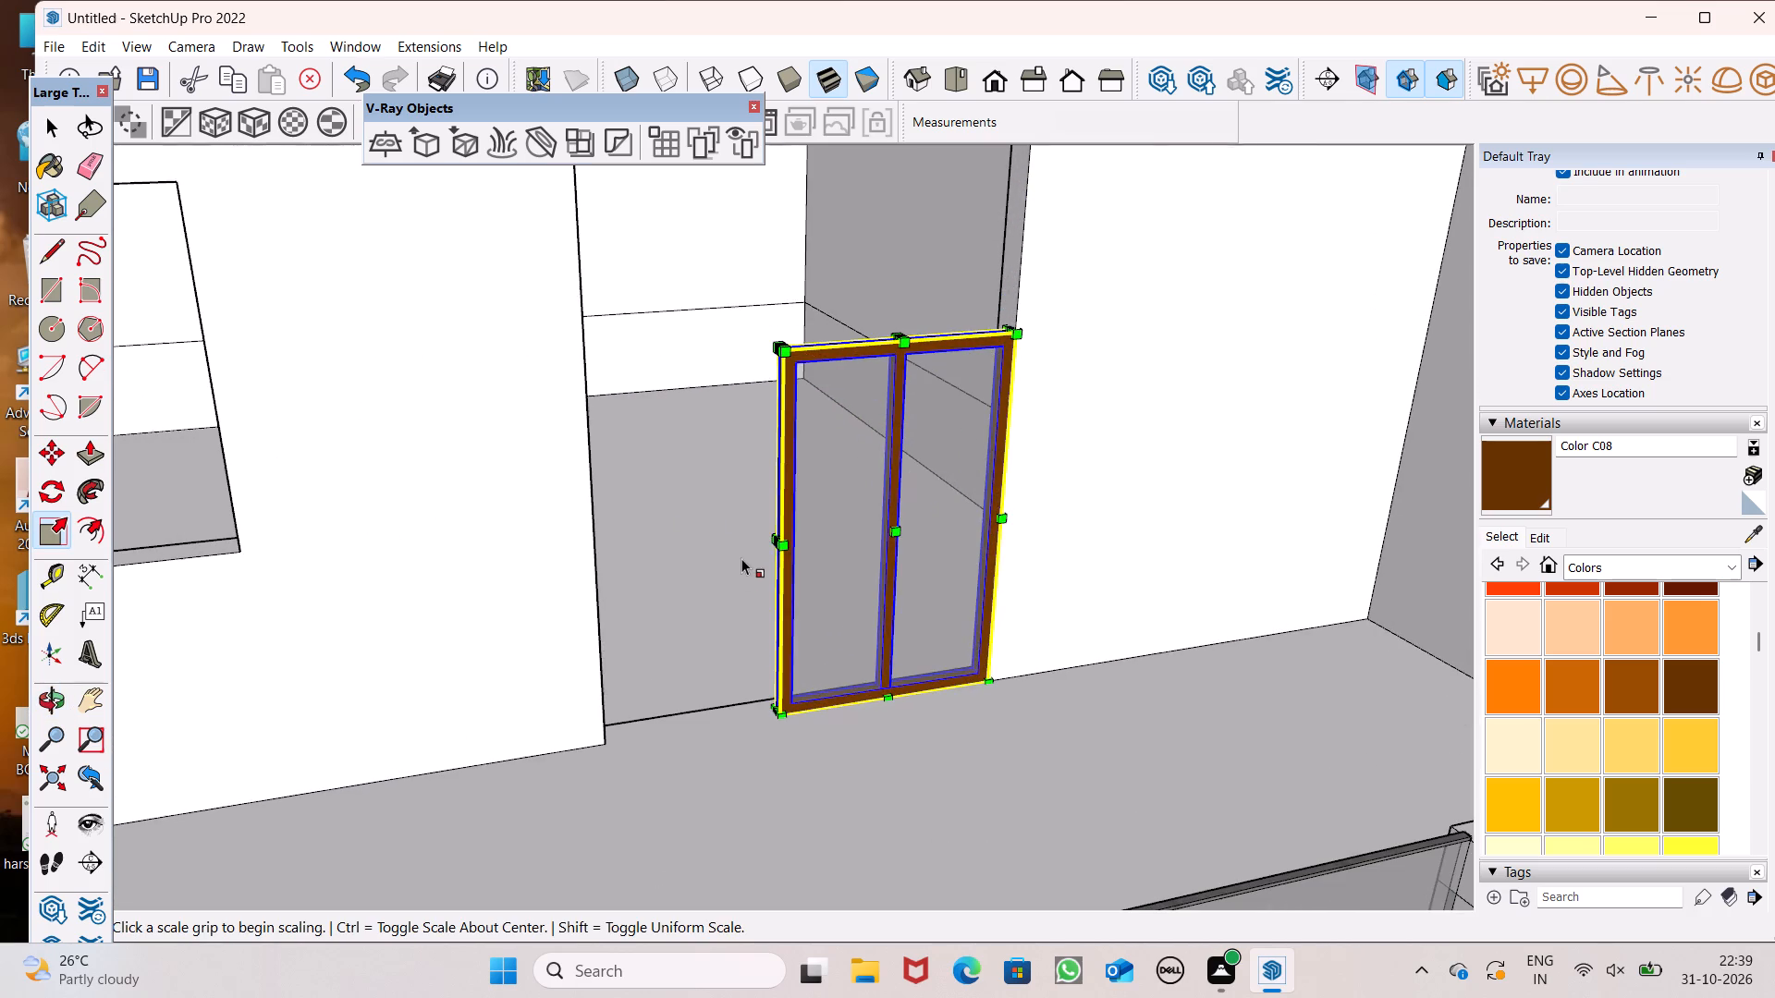
pyautogui.moveTo(783, 536); pyautogui.dragTo(760, 544)
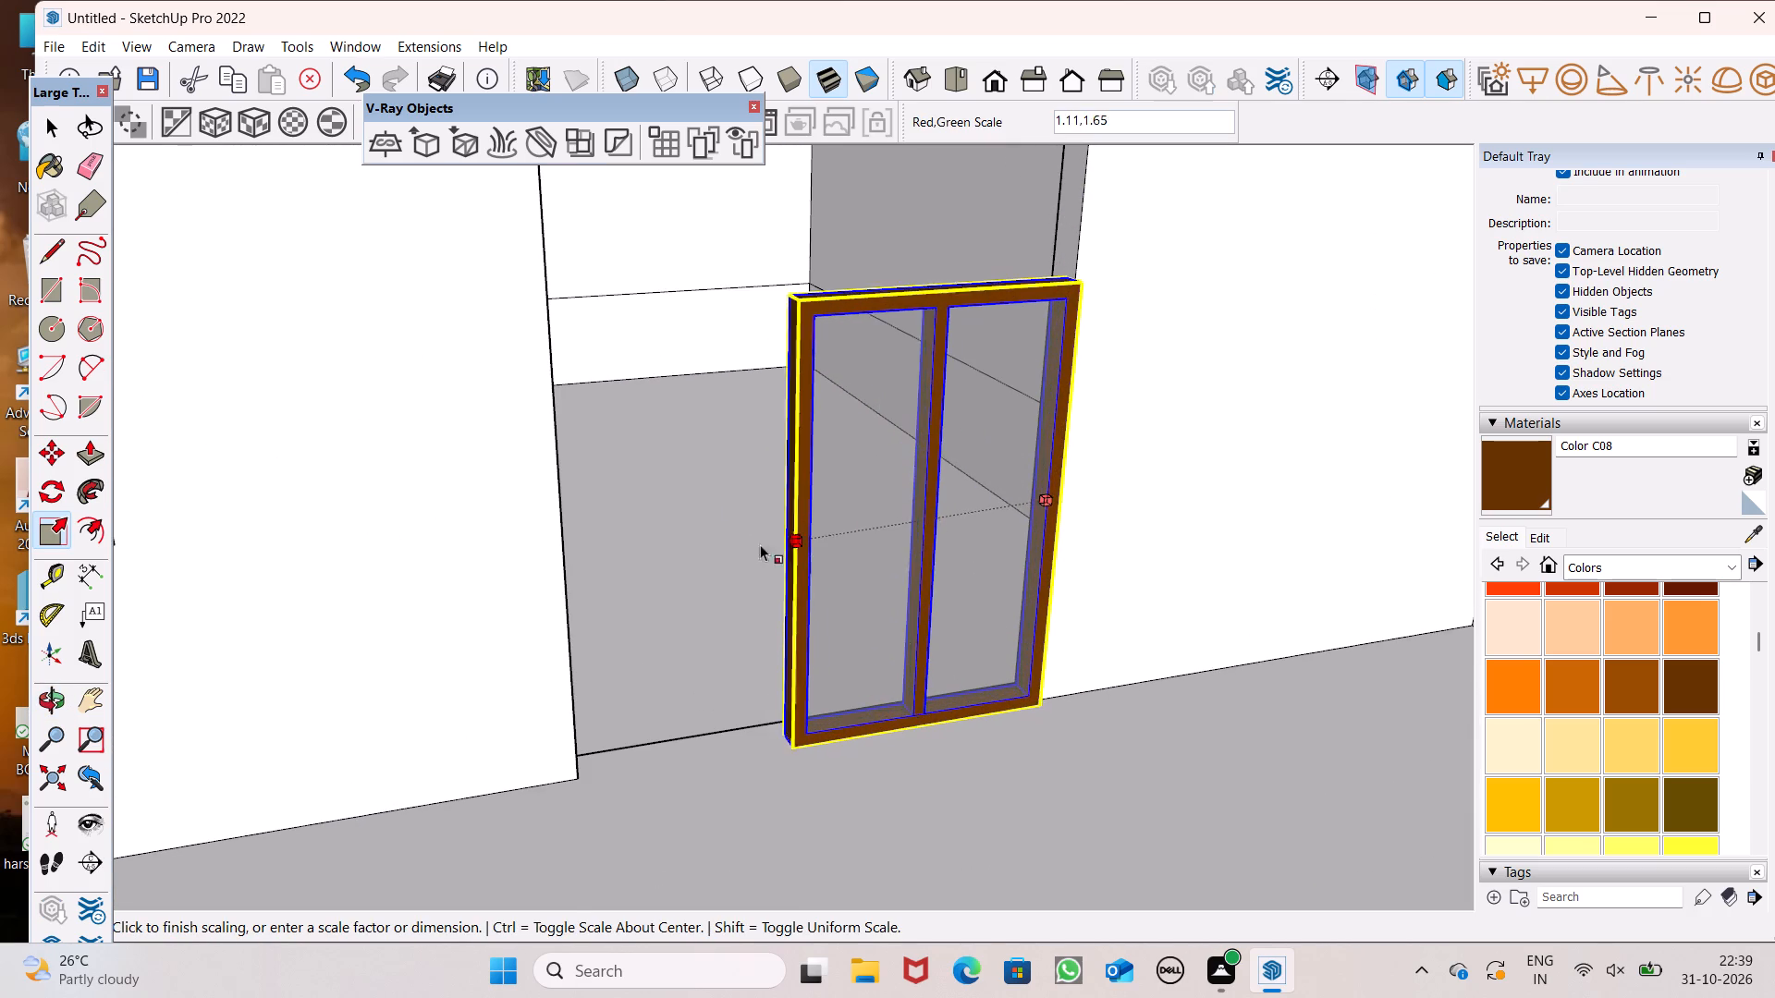
pyautogui.moveTo(760, 544); pyautogui.dragTo(568, 564)
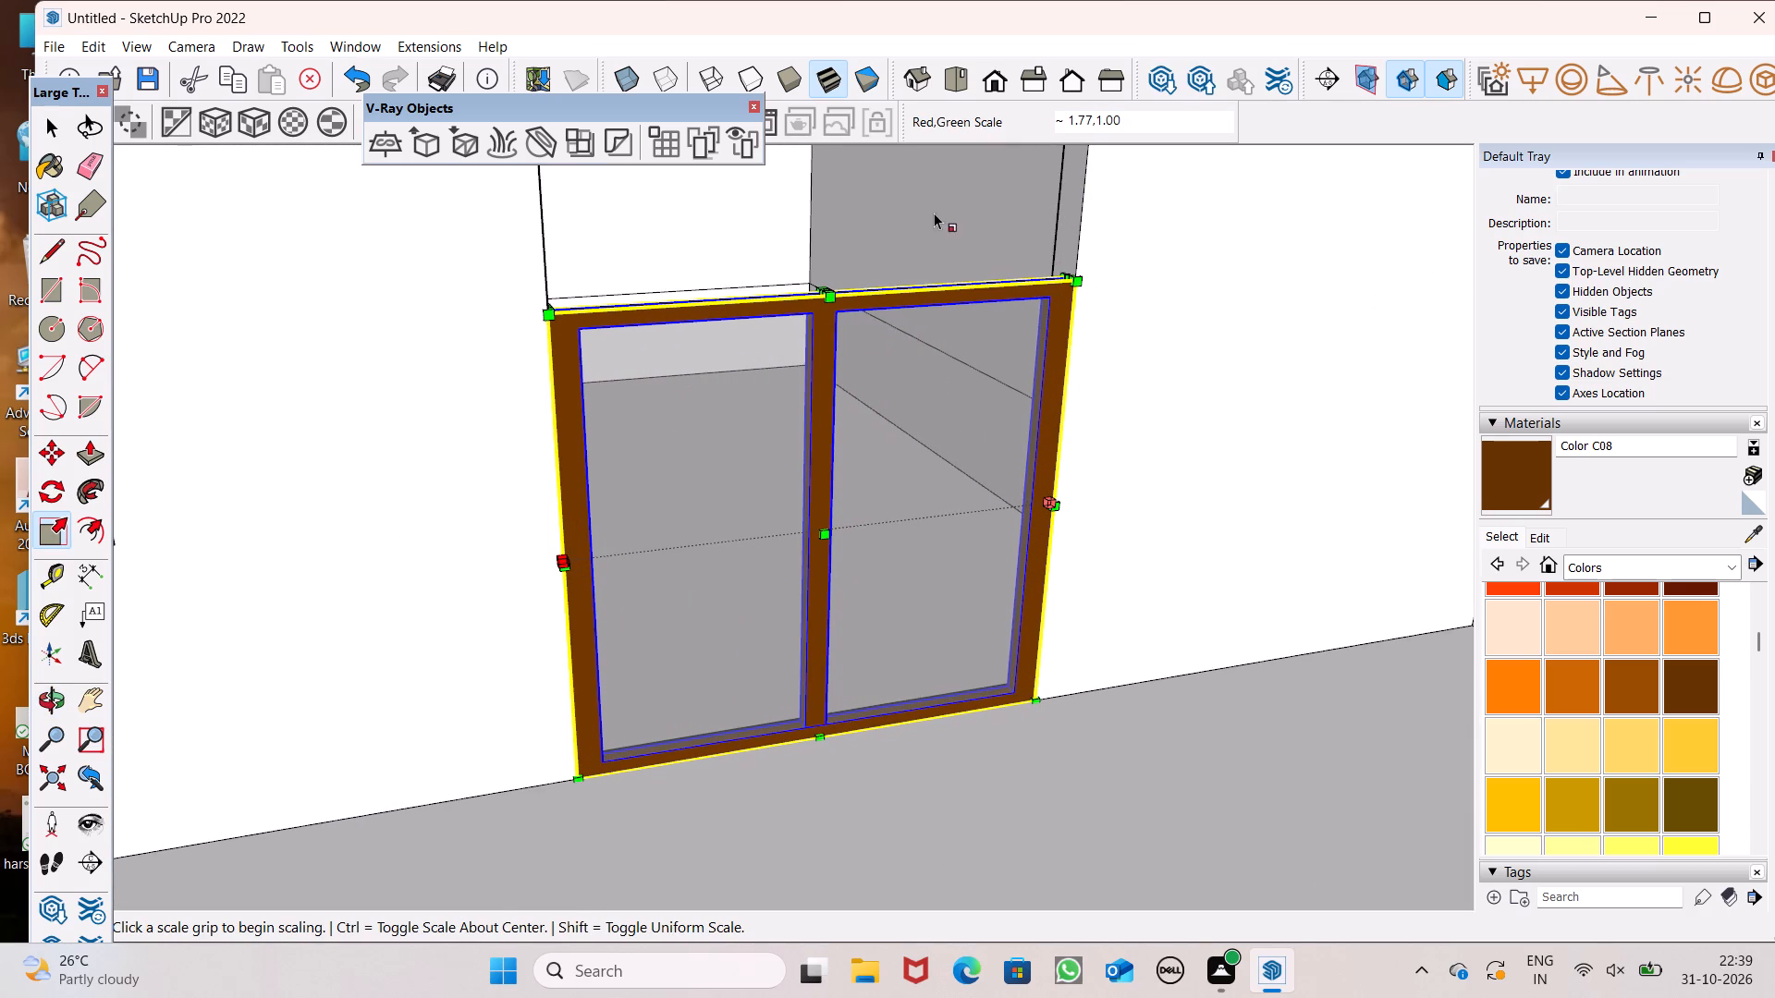
# Scale the window frame's height up to the top edge of the balcony doorway opening.
pyautogui.scroll(-6, 868, 495)
pyautogui.scroll(8, 818, 286)
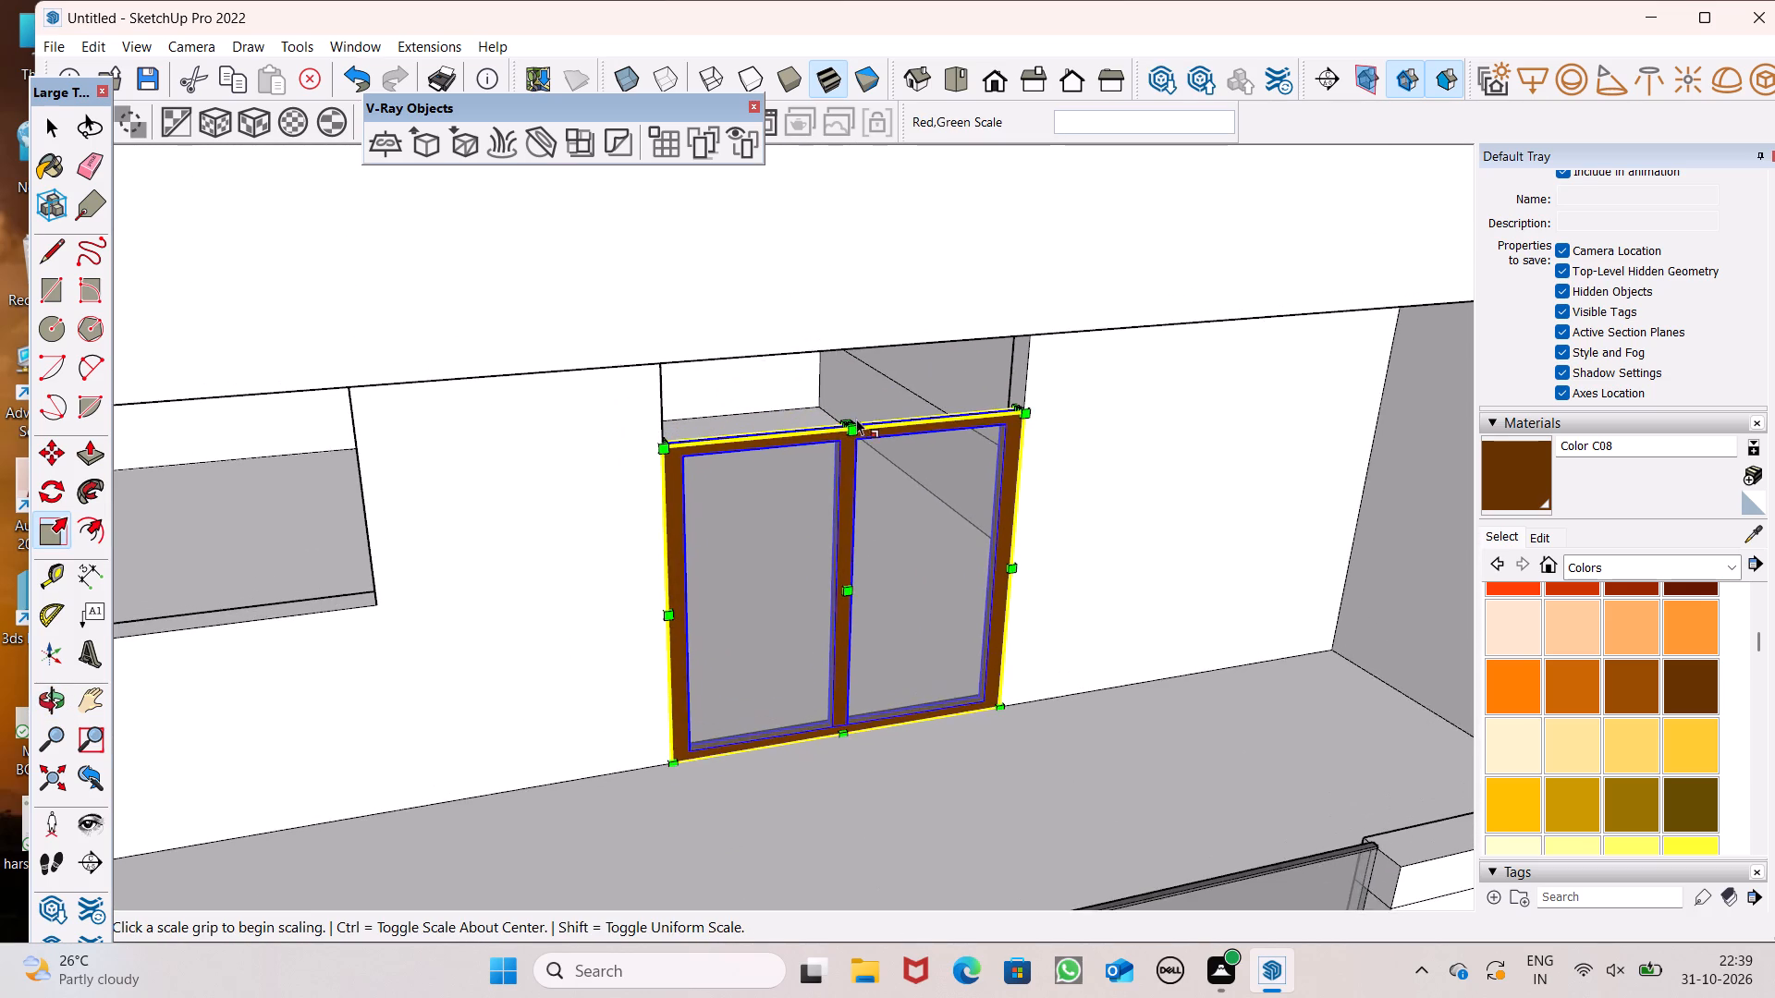
pyautogui.moveTo(859, 404); pyautogui.dragTo(890, 263, button='middle')
pyautogui.scroll(1, 879, 323)
pyautogui.scroll(-10, 892, 525)
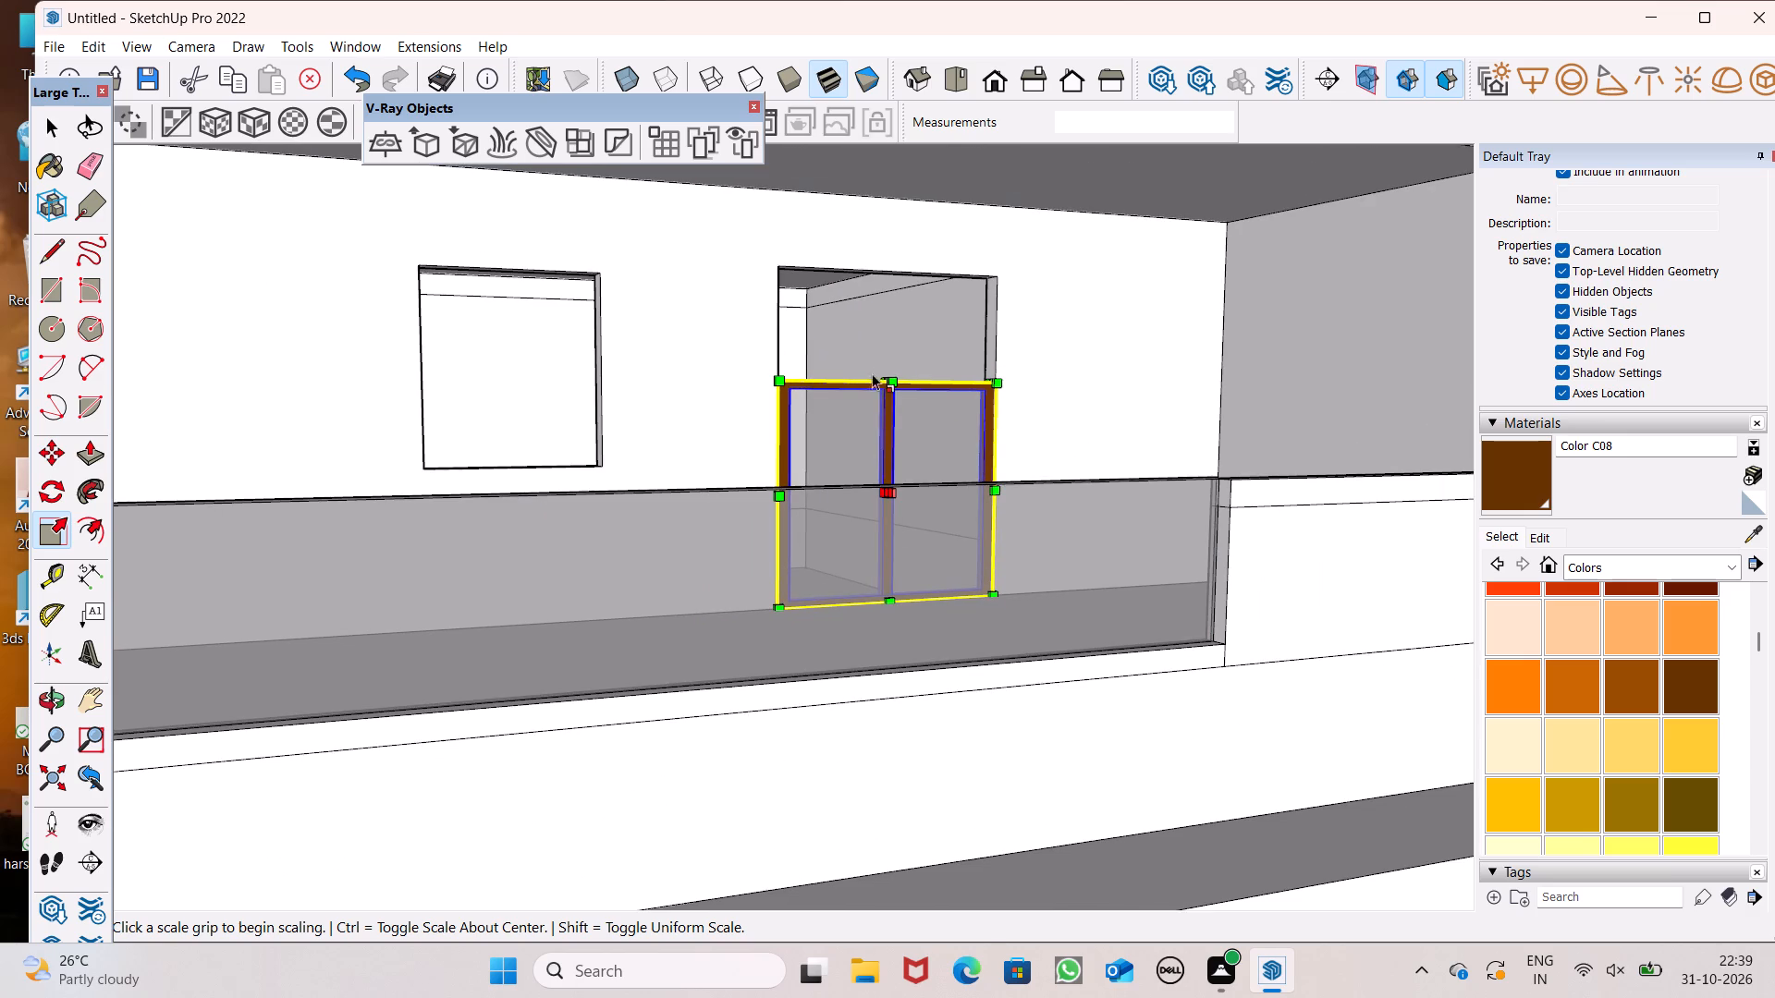
pyautogui.scroll(-2, 929, 489)
pyautogui.scroll(7, 876, 252)
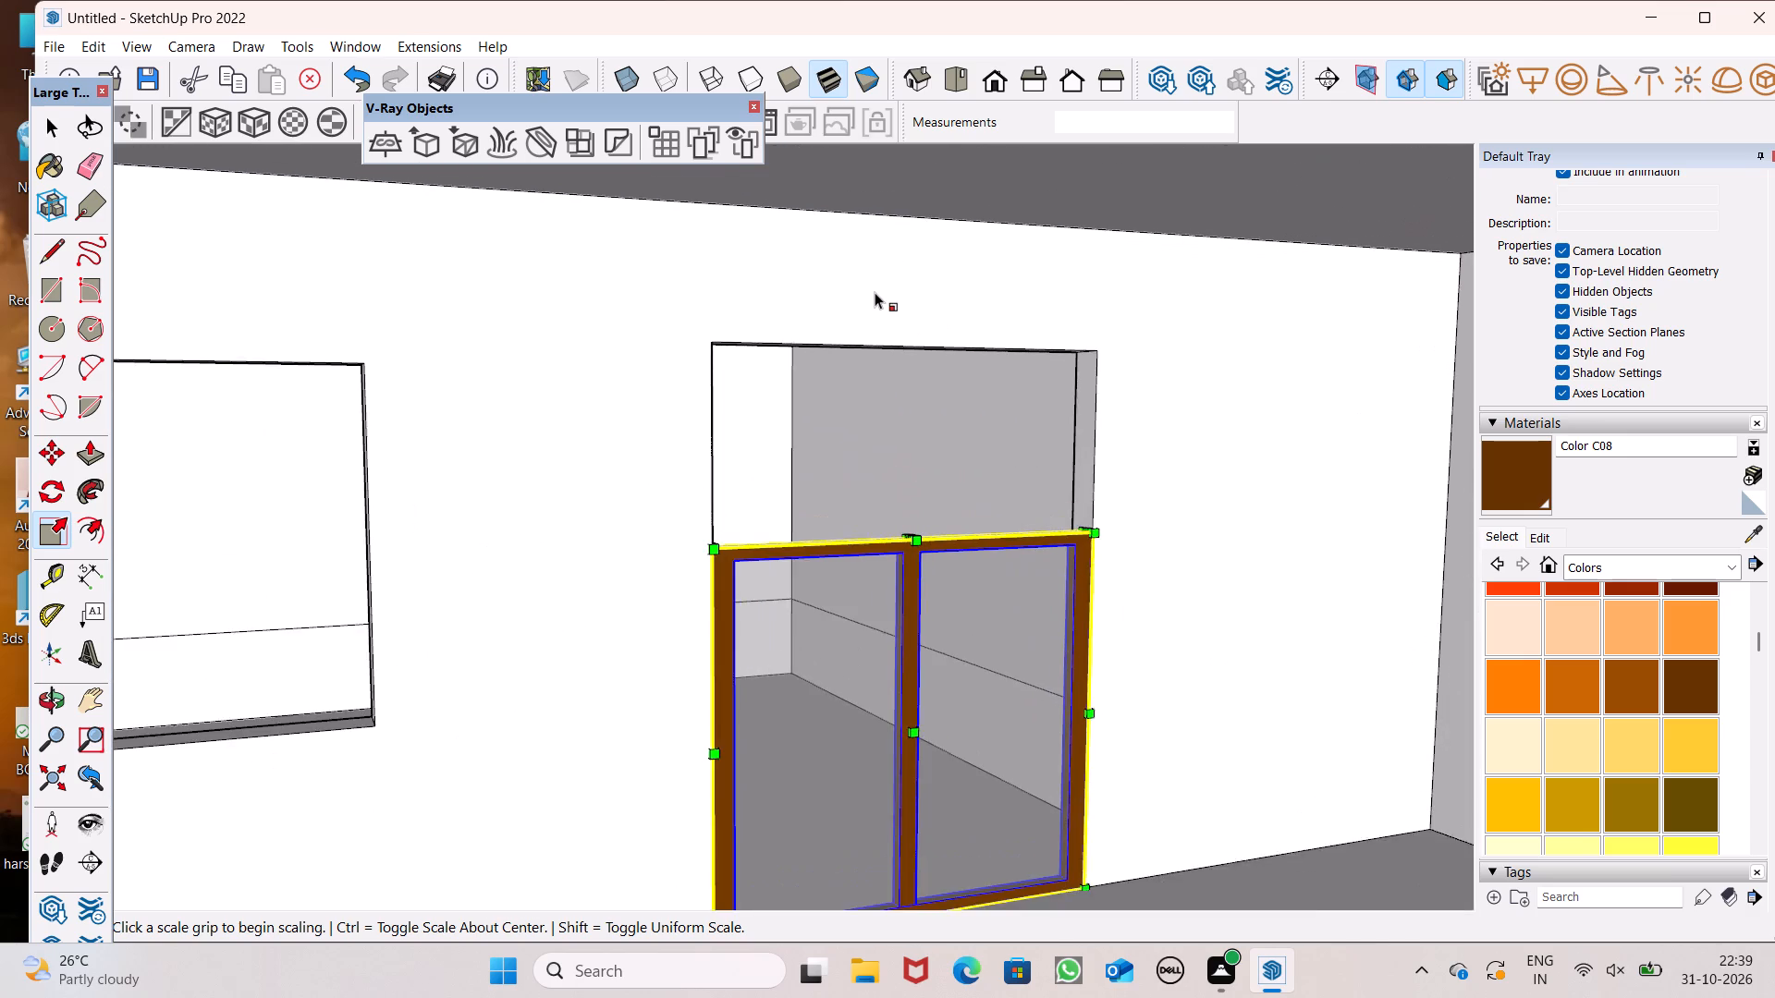
pyautogui.scroll(4, 875, 292)
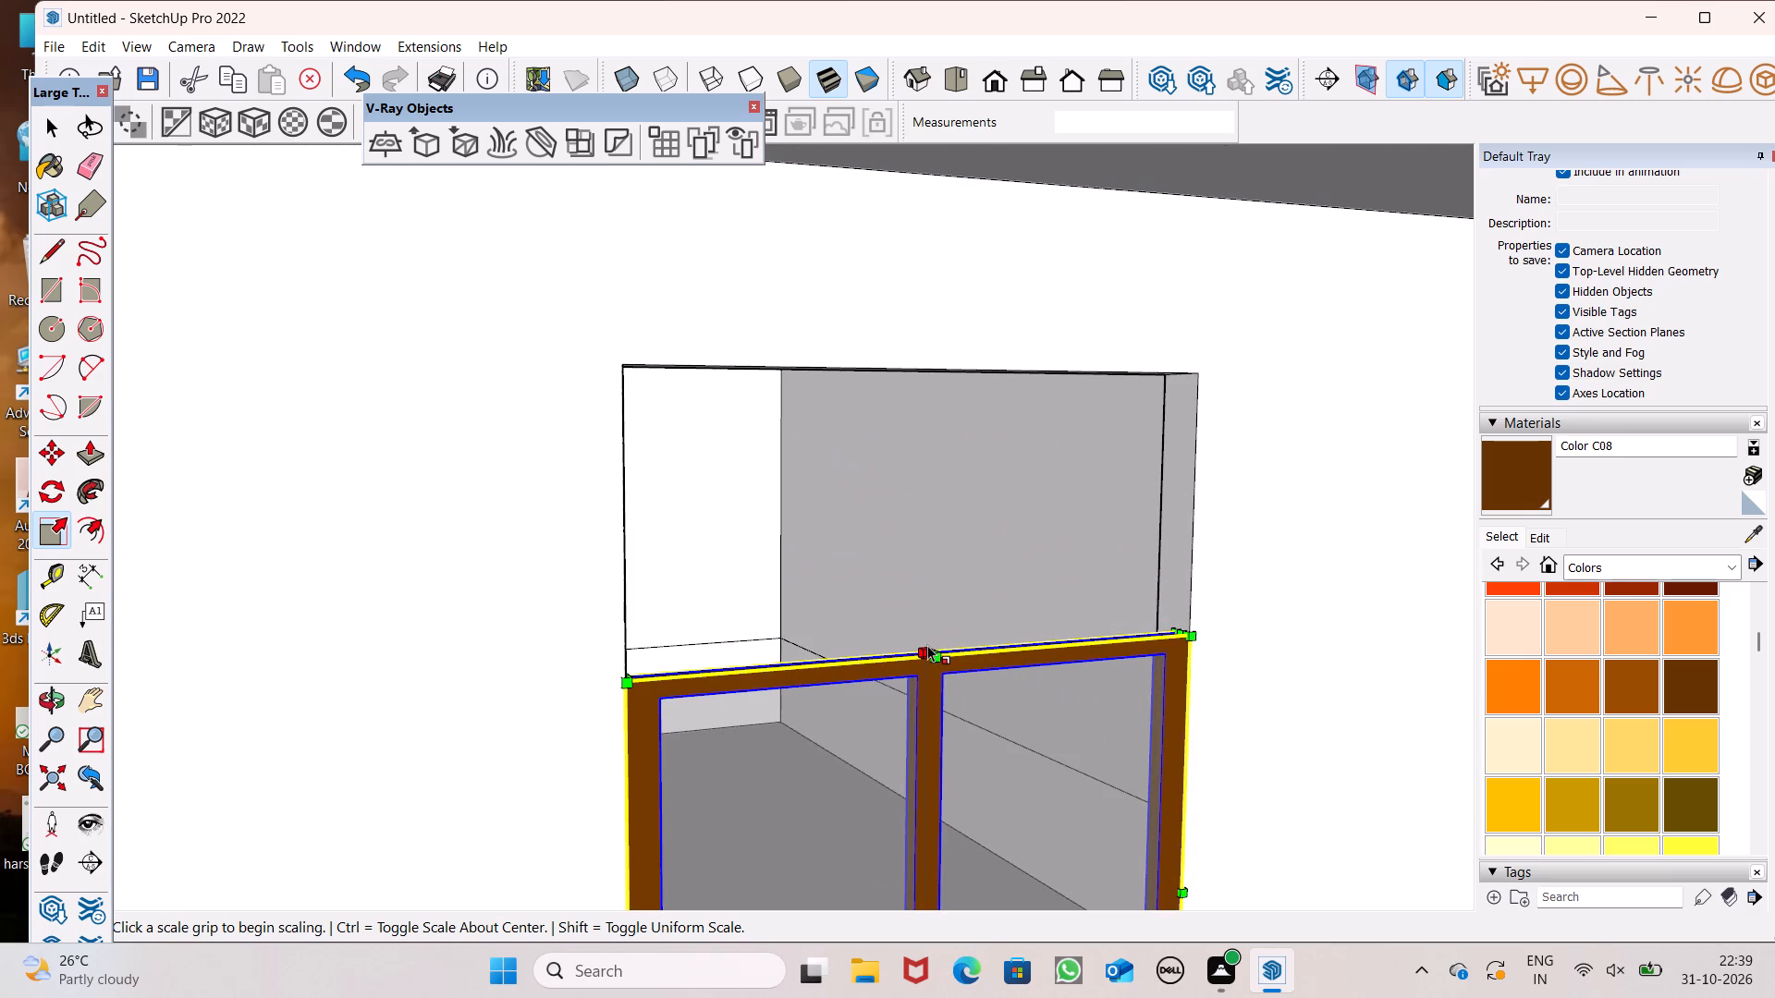
pyautogui.moveTo(908, 660); pyautogui.dragTo(931, 724, button='middle')
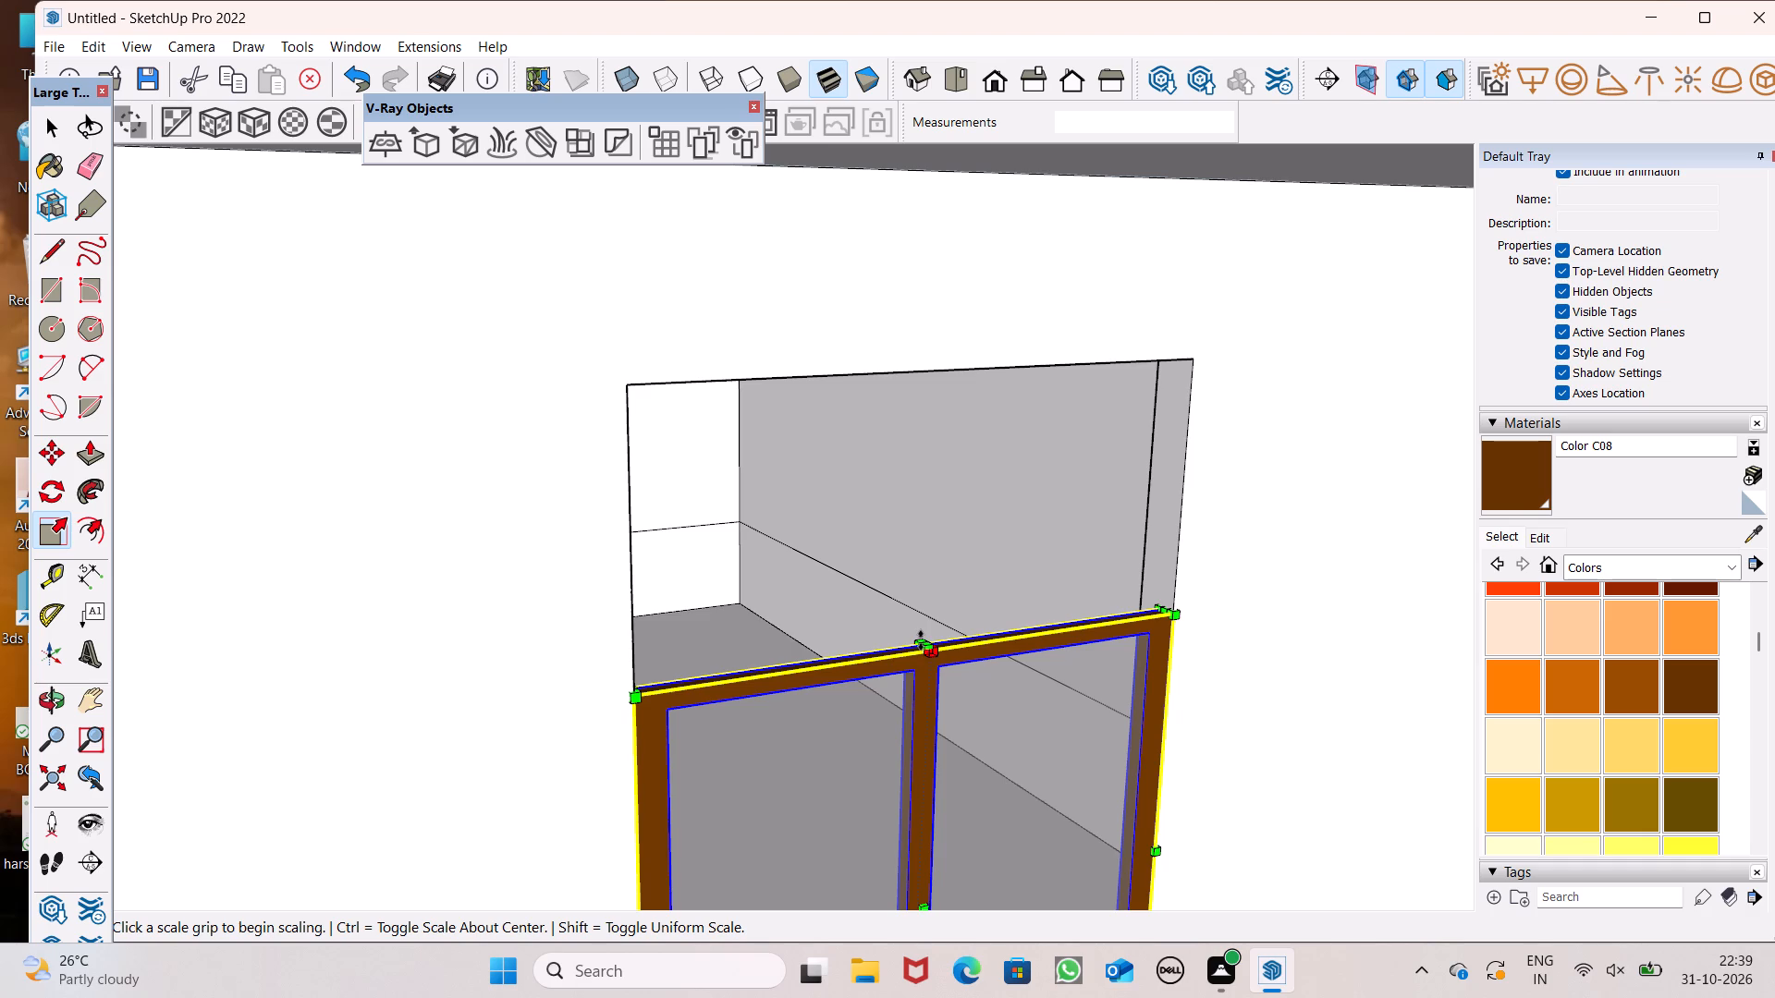
pyautogui.moveTo(919, 641); pyautogui.dragTo(822, 381)
pyautogui.scroll(-2, 724, 358)
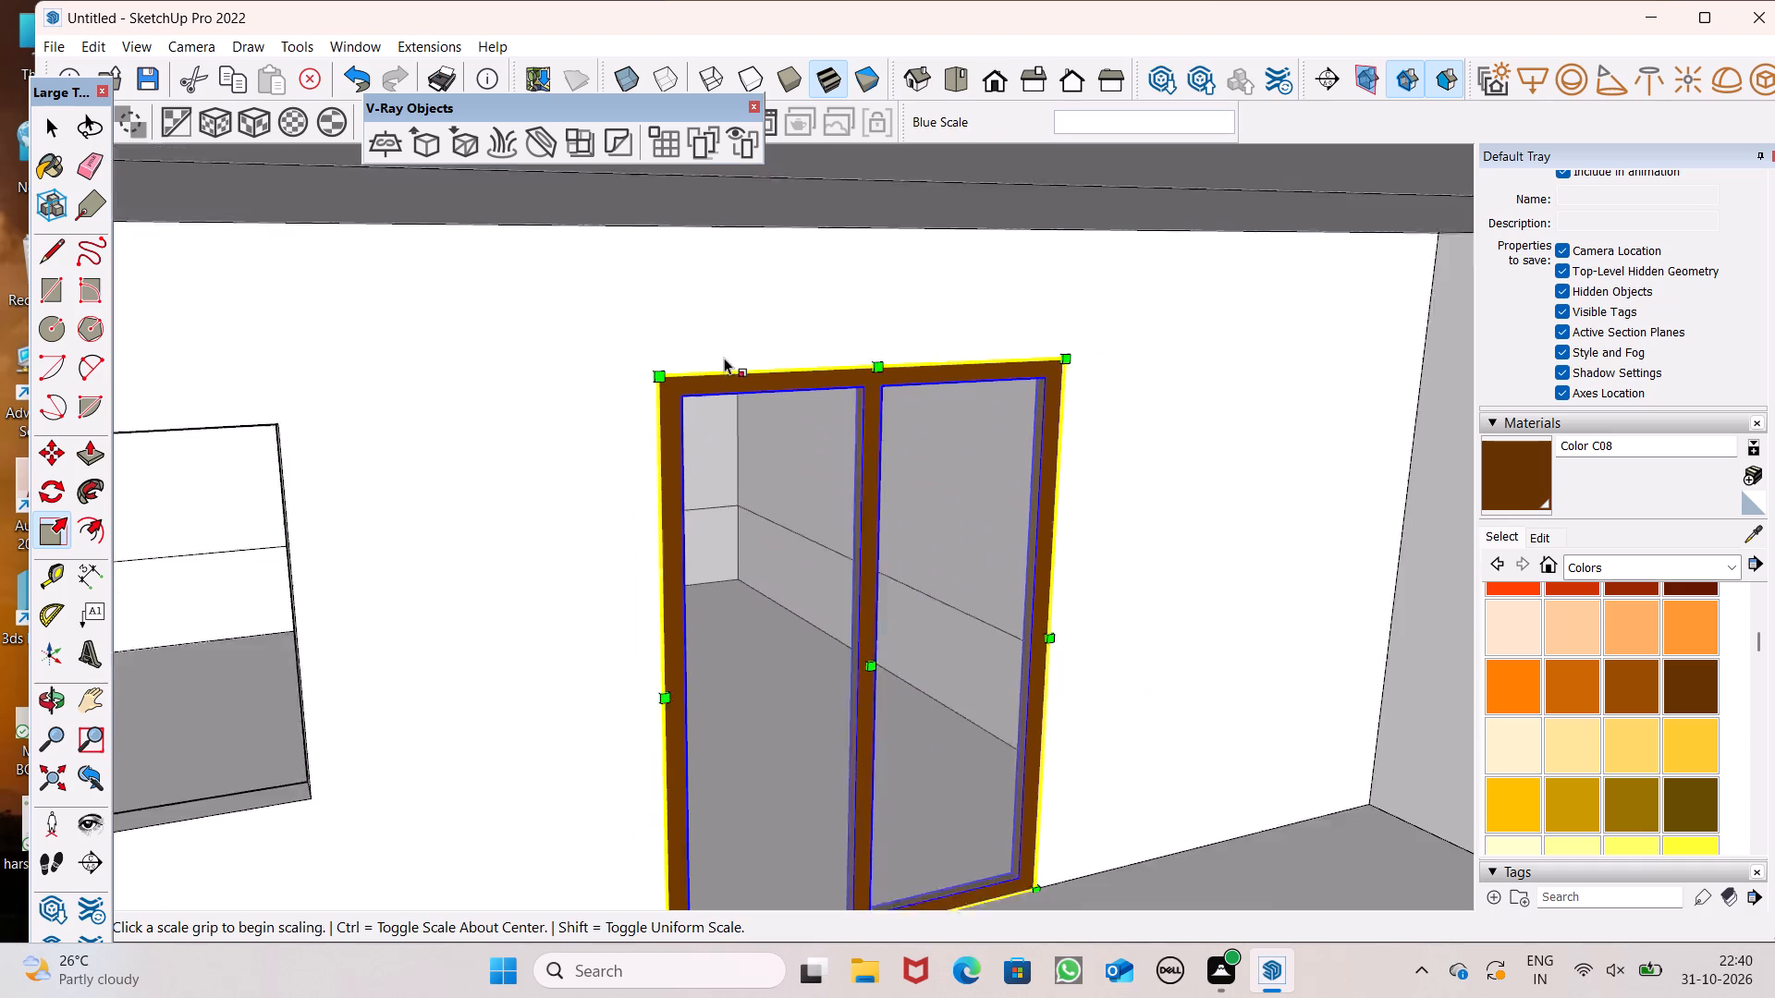
pyautogui.scroll(-11, 724, 358)
pyautogui.moveTo(826, 444); pyautogui.dragTo(576, 459, button='middle')
pyautogui.press('space')
# Copy the fitted window frame about 15' 6" up to the tall opening behind the arch on the floor above.
pyautogui.scroll(-6, 842, 434)
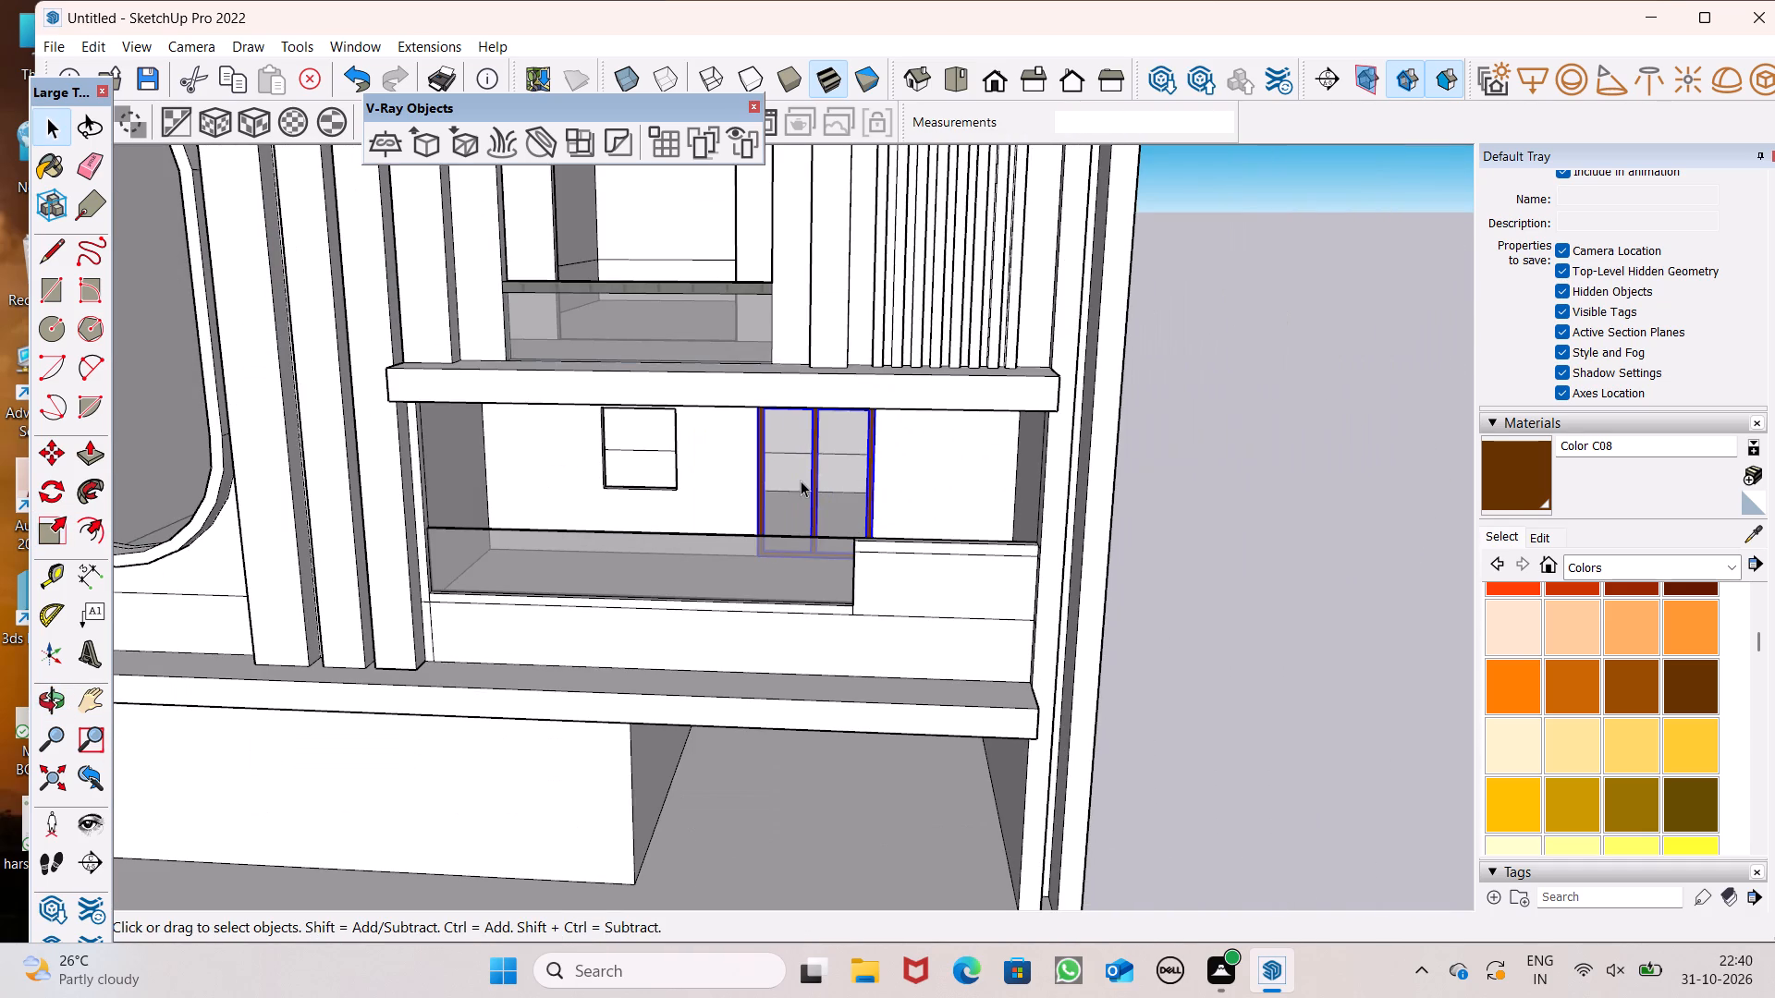
pyautogui.press('m')
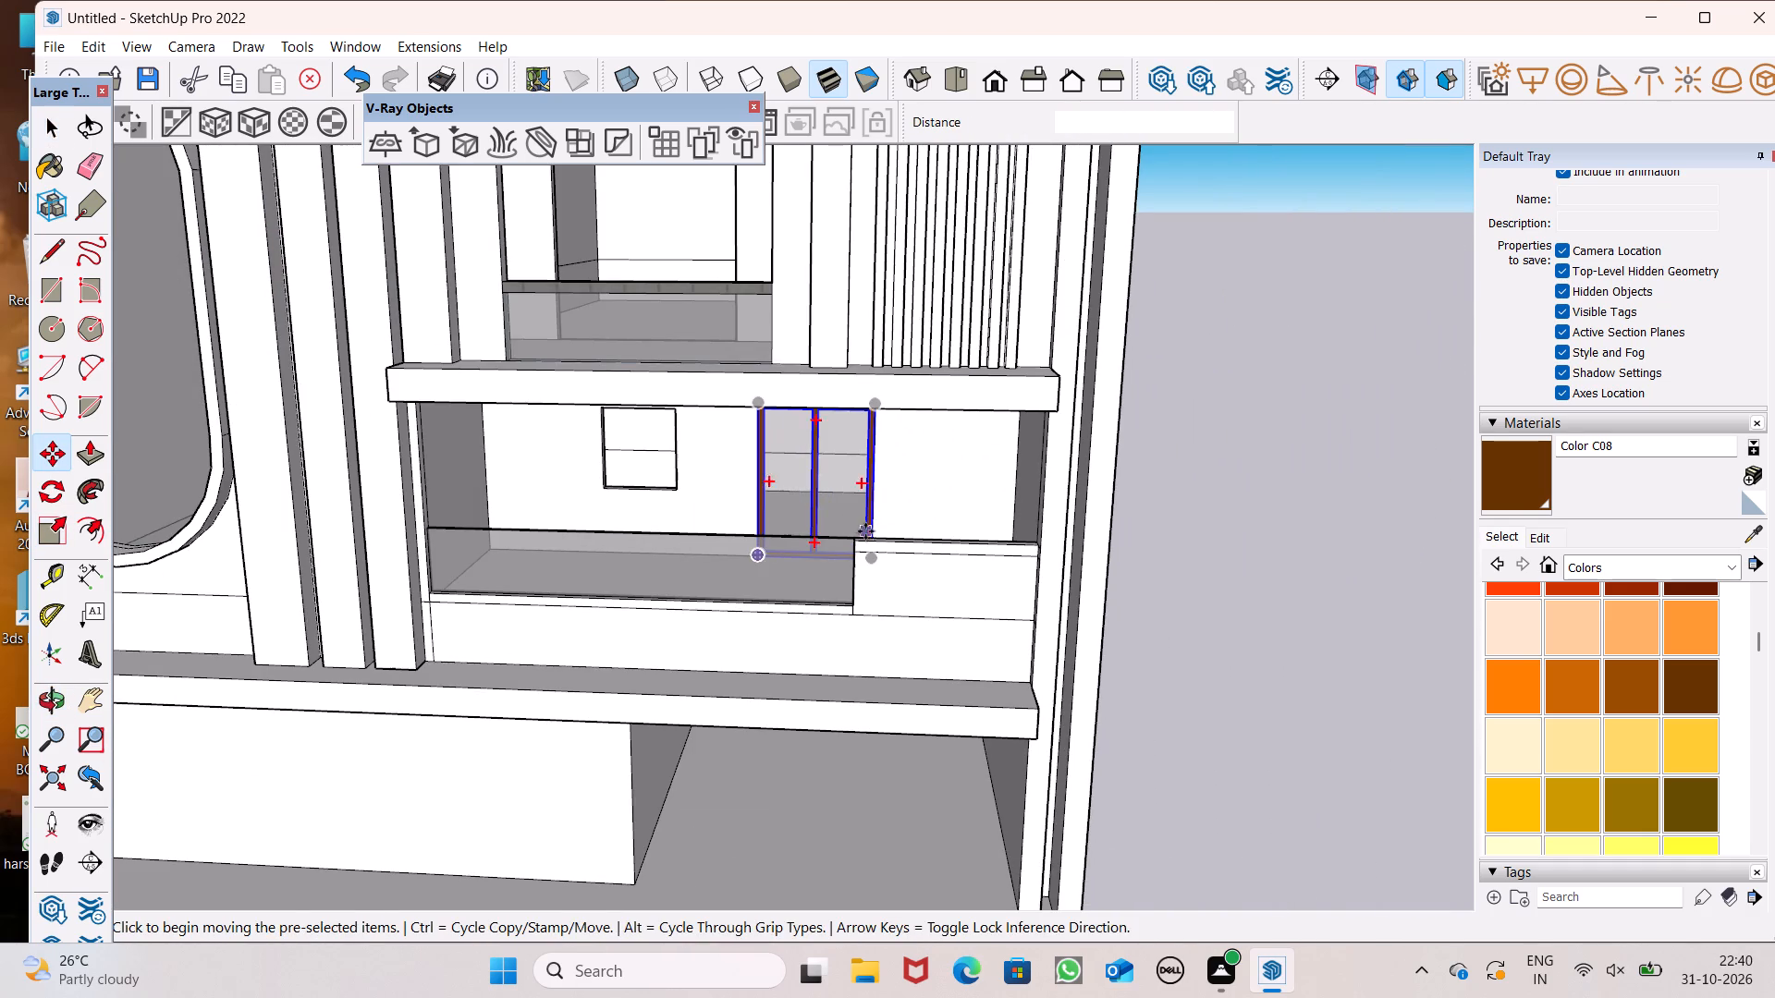
pyautogui.press('Return')
pyautogui.scroll(-3, 919, 538)
pyautogui.moveTo(922, 541); pyautogui.dragTo(1078, 583, button='middle')
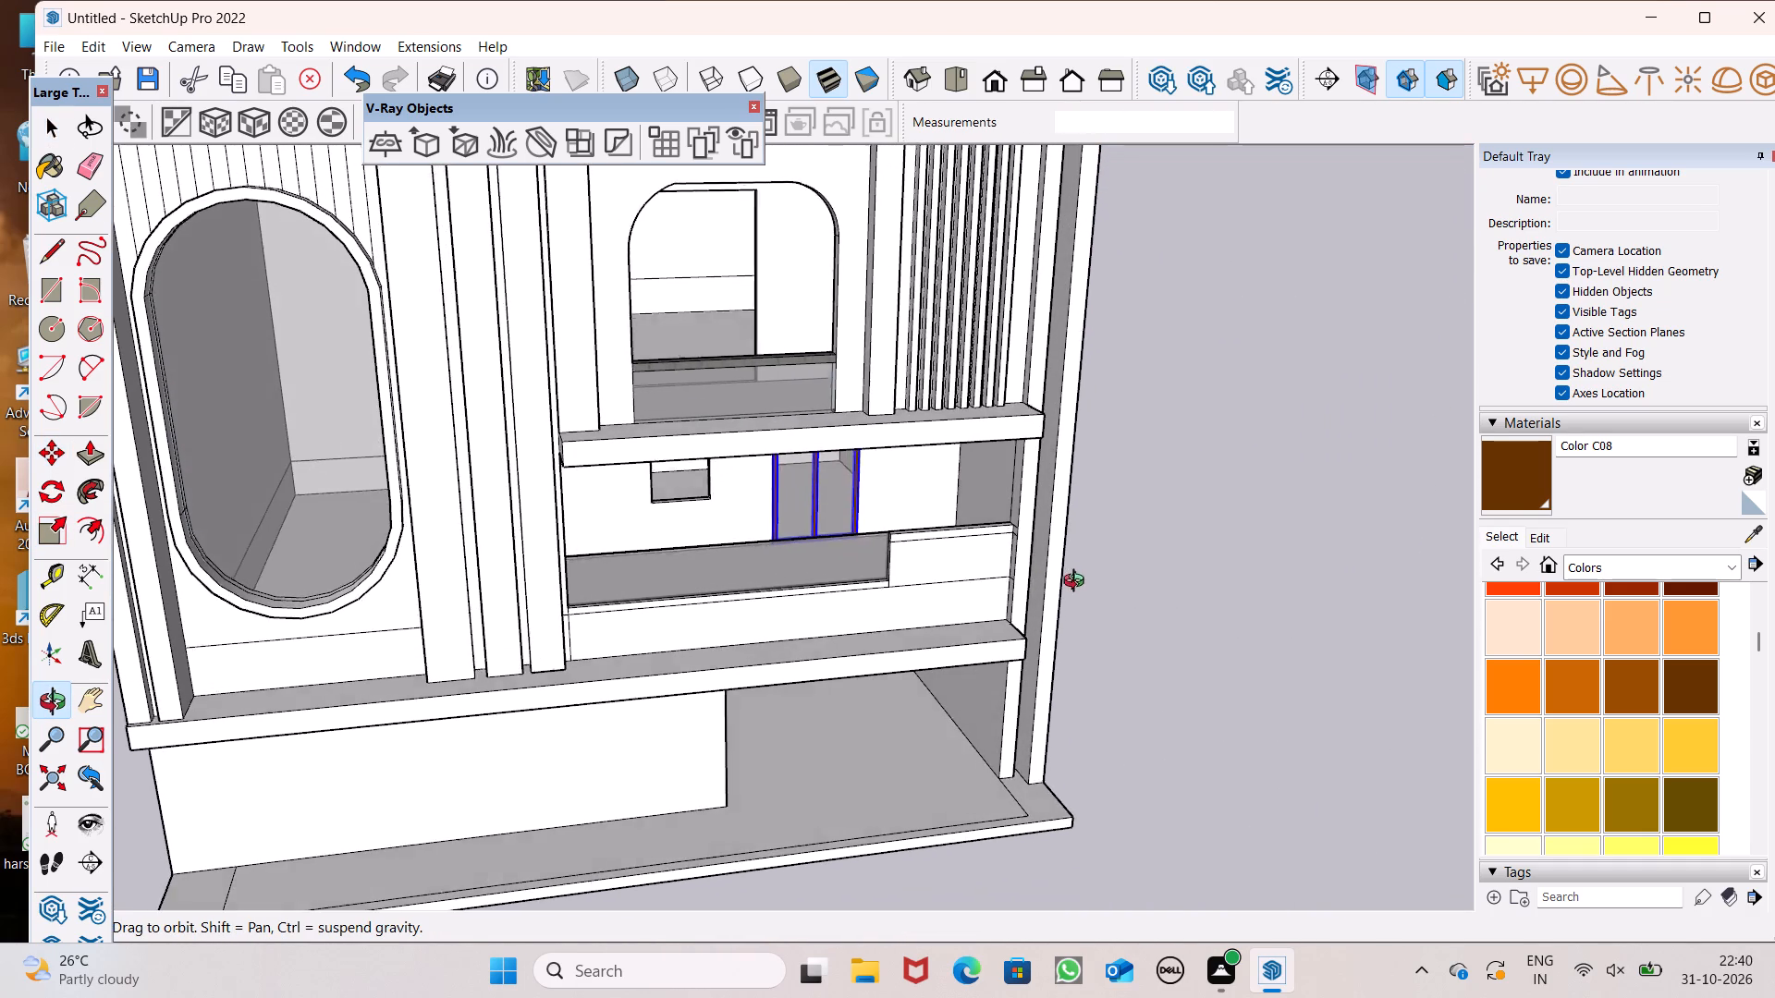
pyautogui.moveTo(1078, 583); pyautogui.dragTo(1078, 586, button='middle')
pyautogui.scroll(5, 796, 406)
pyautogui.scroll(-1, 833, 474)
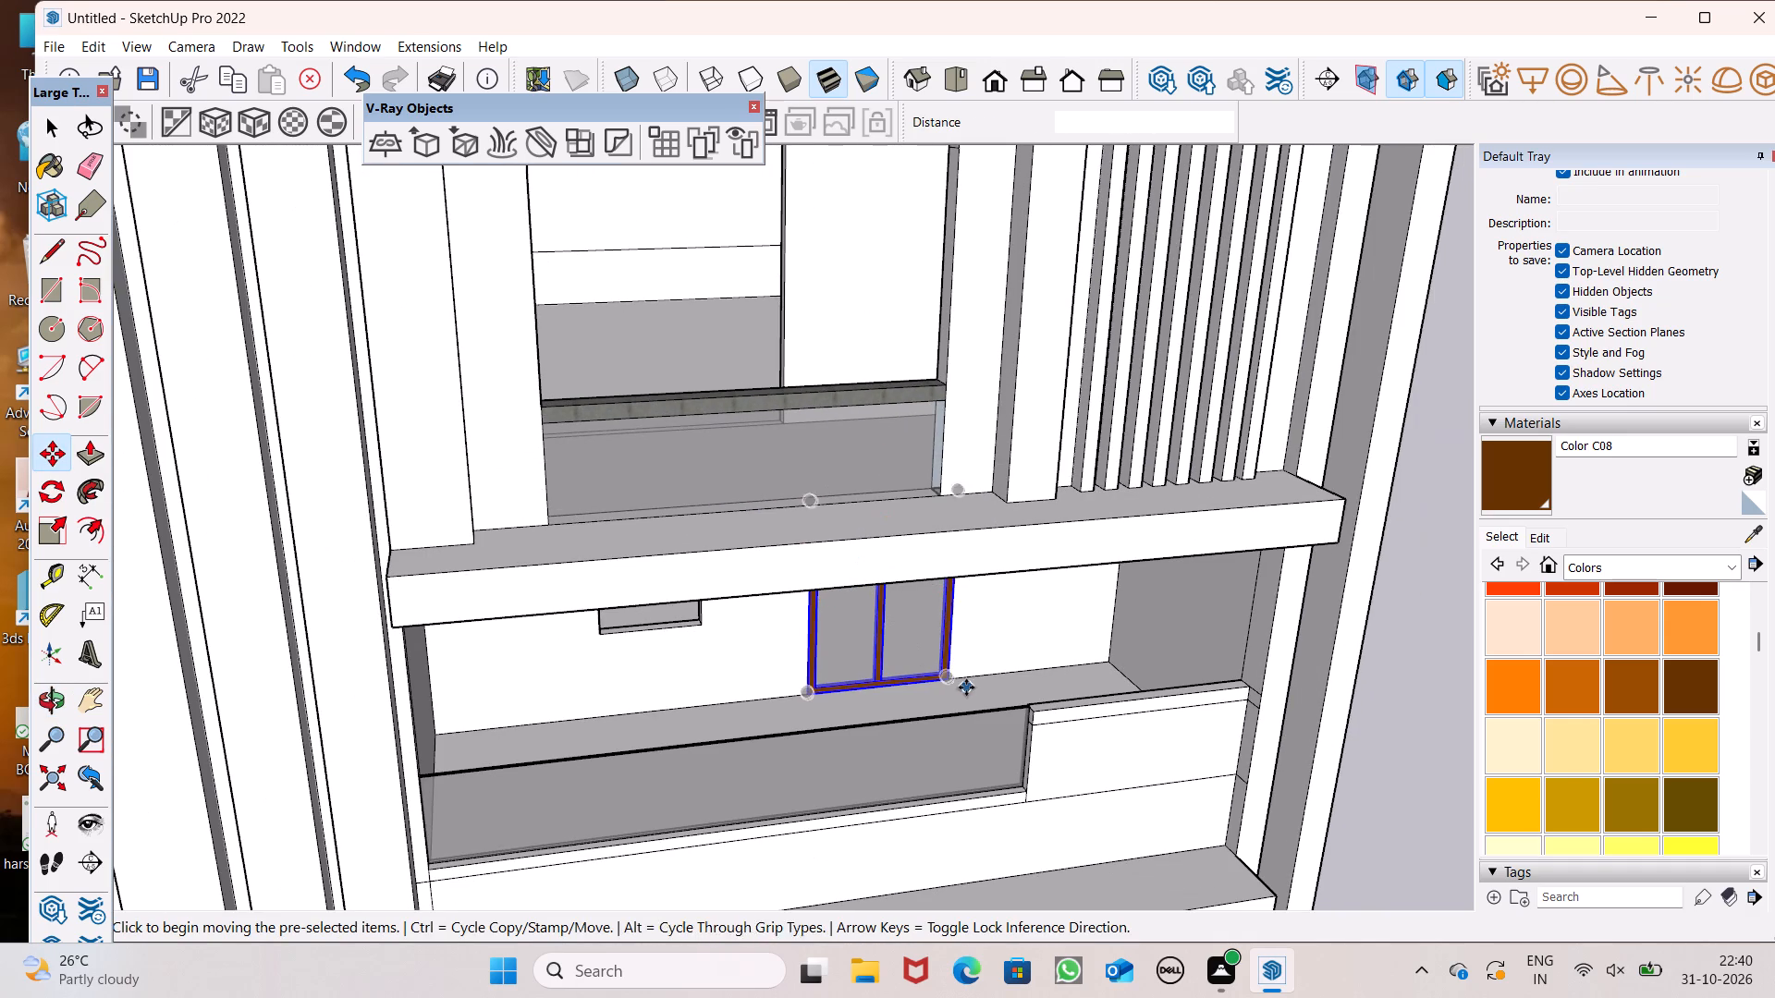
pyautogui.moveTo(953, 676); pyautogui.dragTo(788, 465)
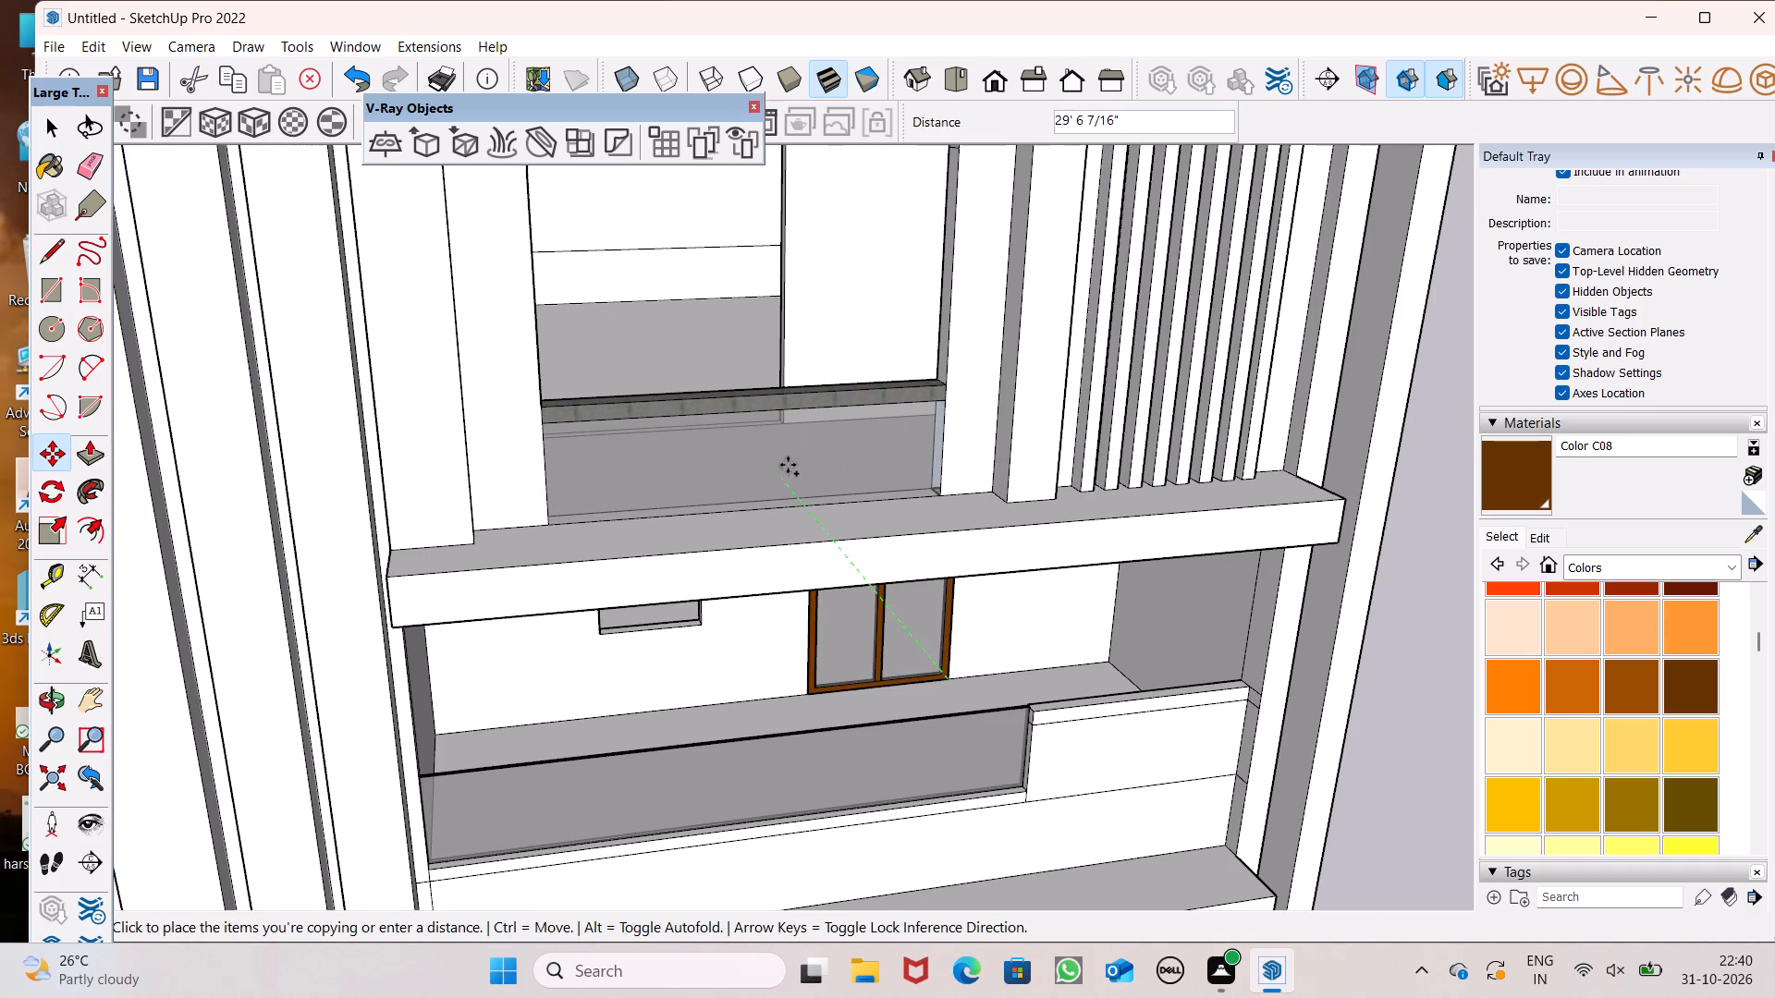
pyautogui.moveTo(788, 465); pyautogui.dragTo(780, 361)
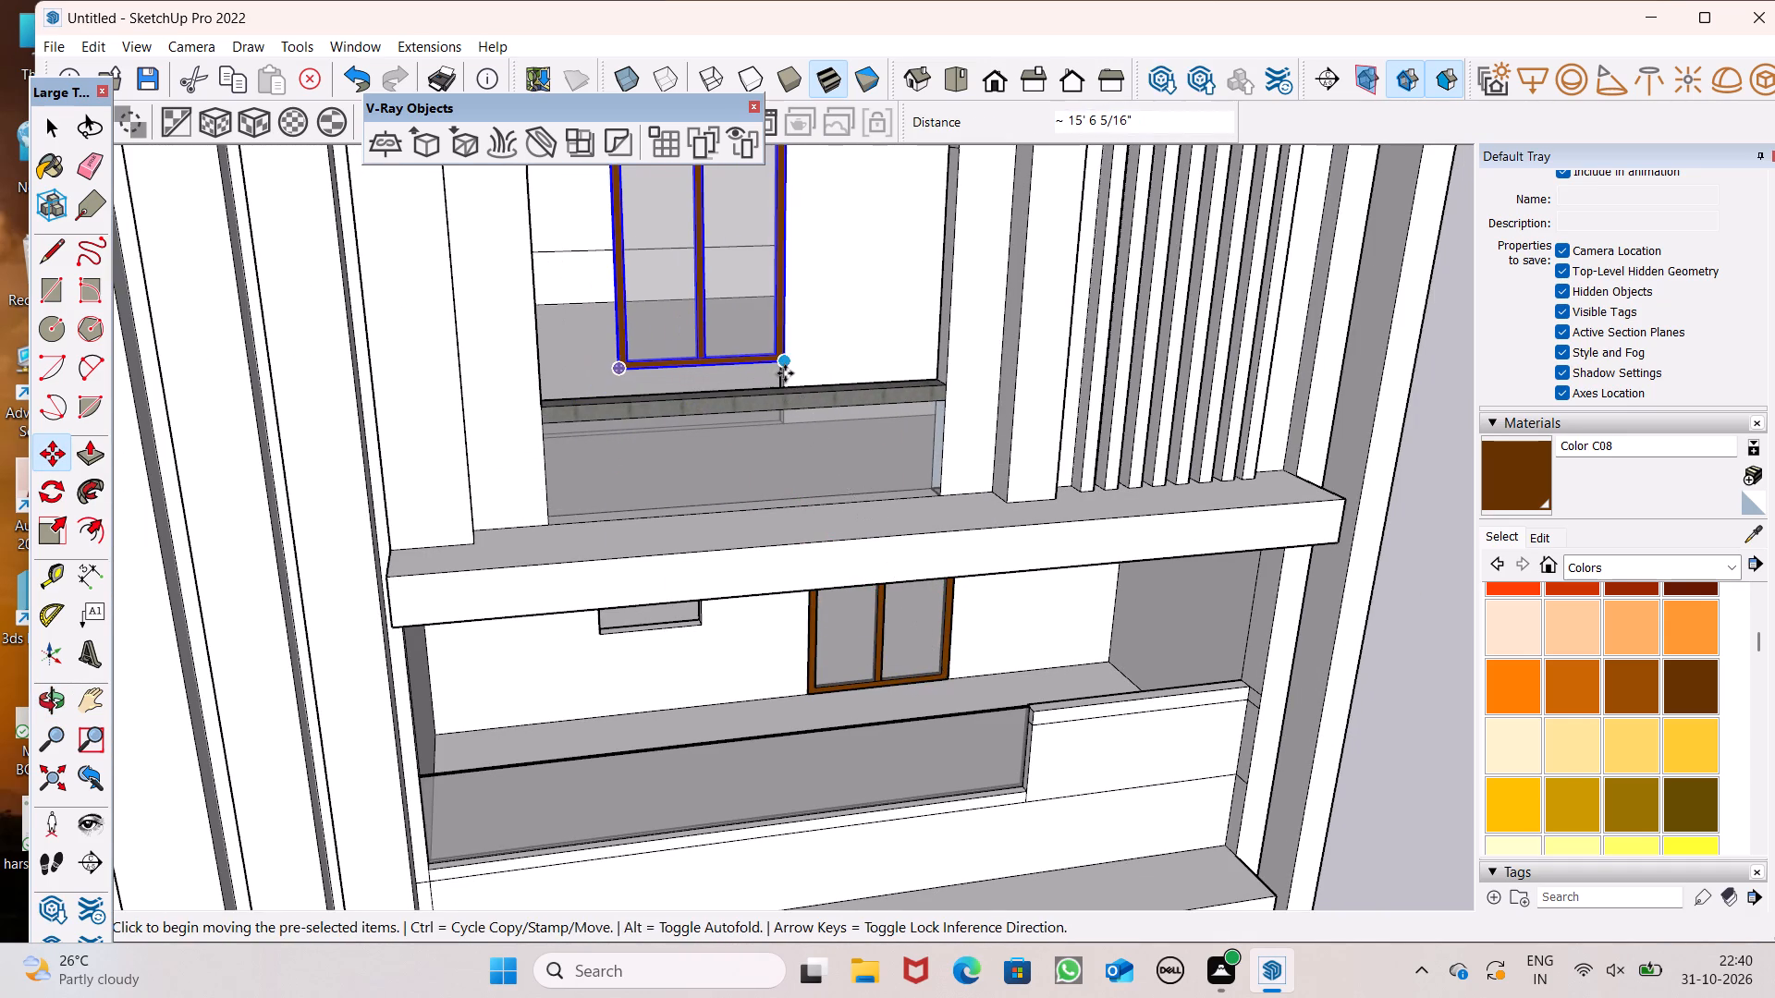
# Move the copied window frame so its lower right corner meets the lower right corner of the opening behind the arch.
pyautogui.scroll(-2, 781, 373)
pyautogui.moveTo(777, 374); pyautogui.dragTo(667, 558, button='middle')
pyautogui.scroll(8, 672, 409)
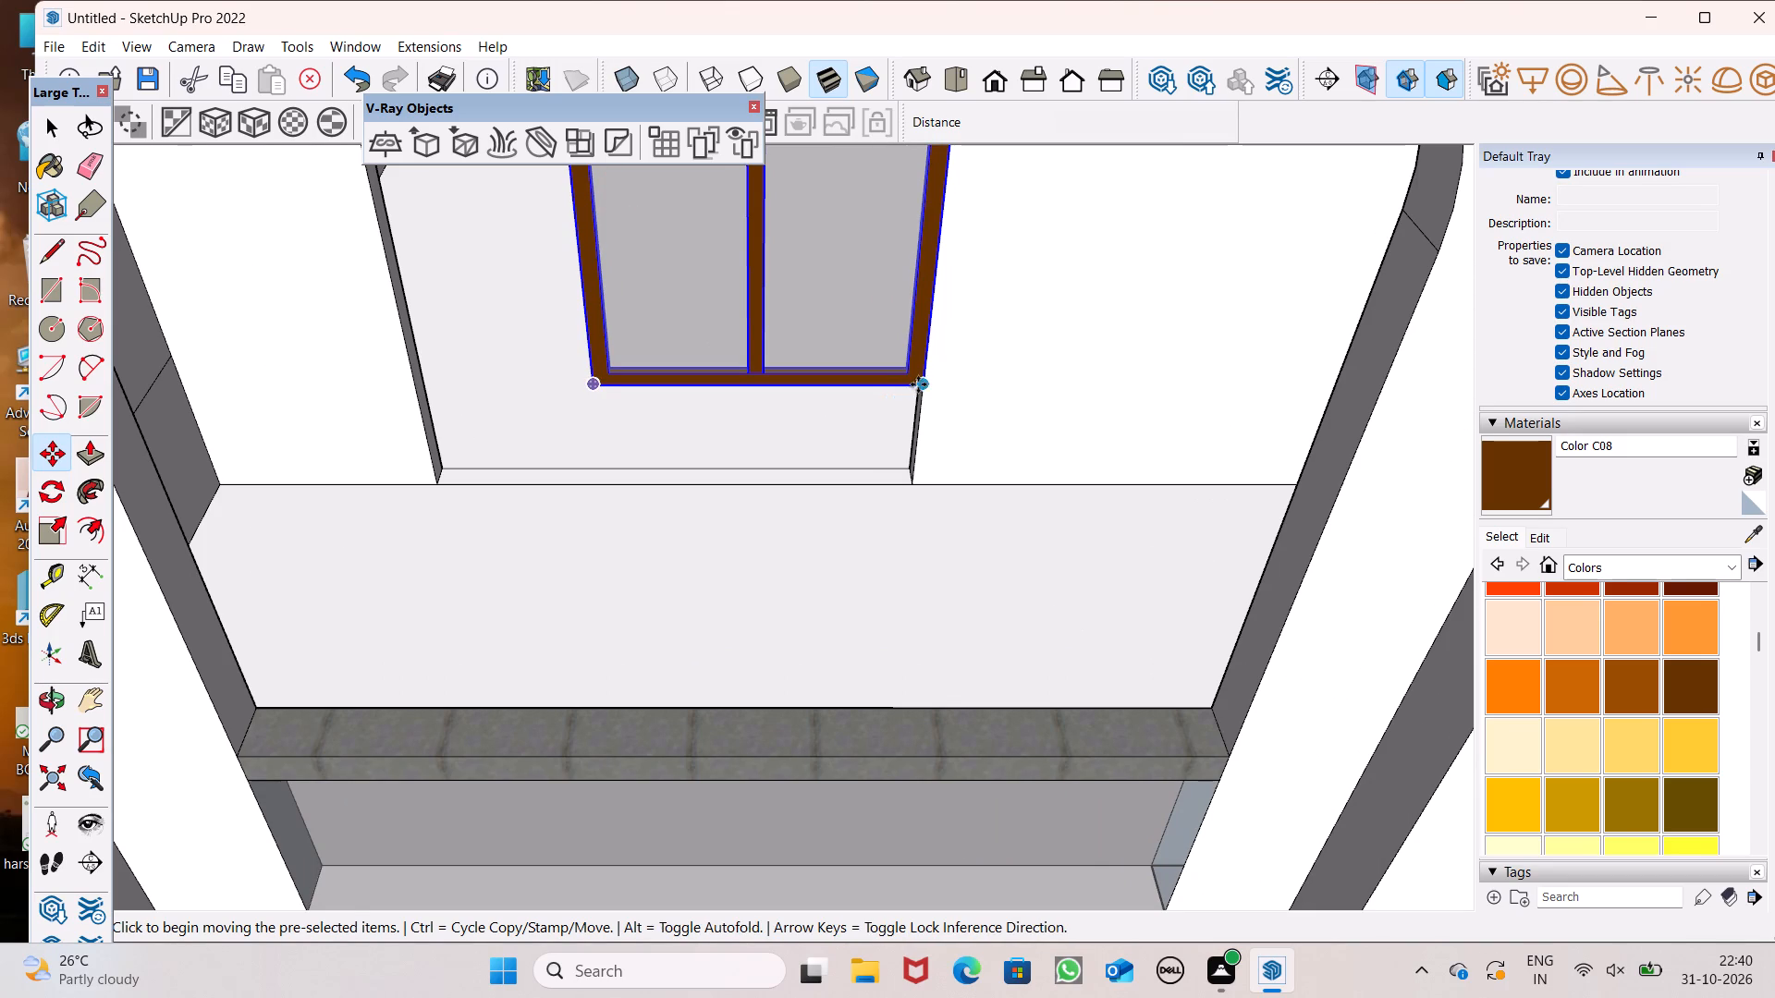
pyautogui.moveTo(917, 386); pyautogui.dragTo(904, 482)
pyautogui.scroll(-6, 860, 439)
pyautogui.moveTo(862, 511); pyautogui.dragTo(869, 342, button='middle')
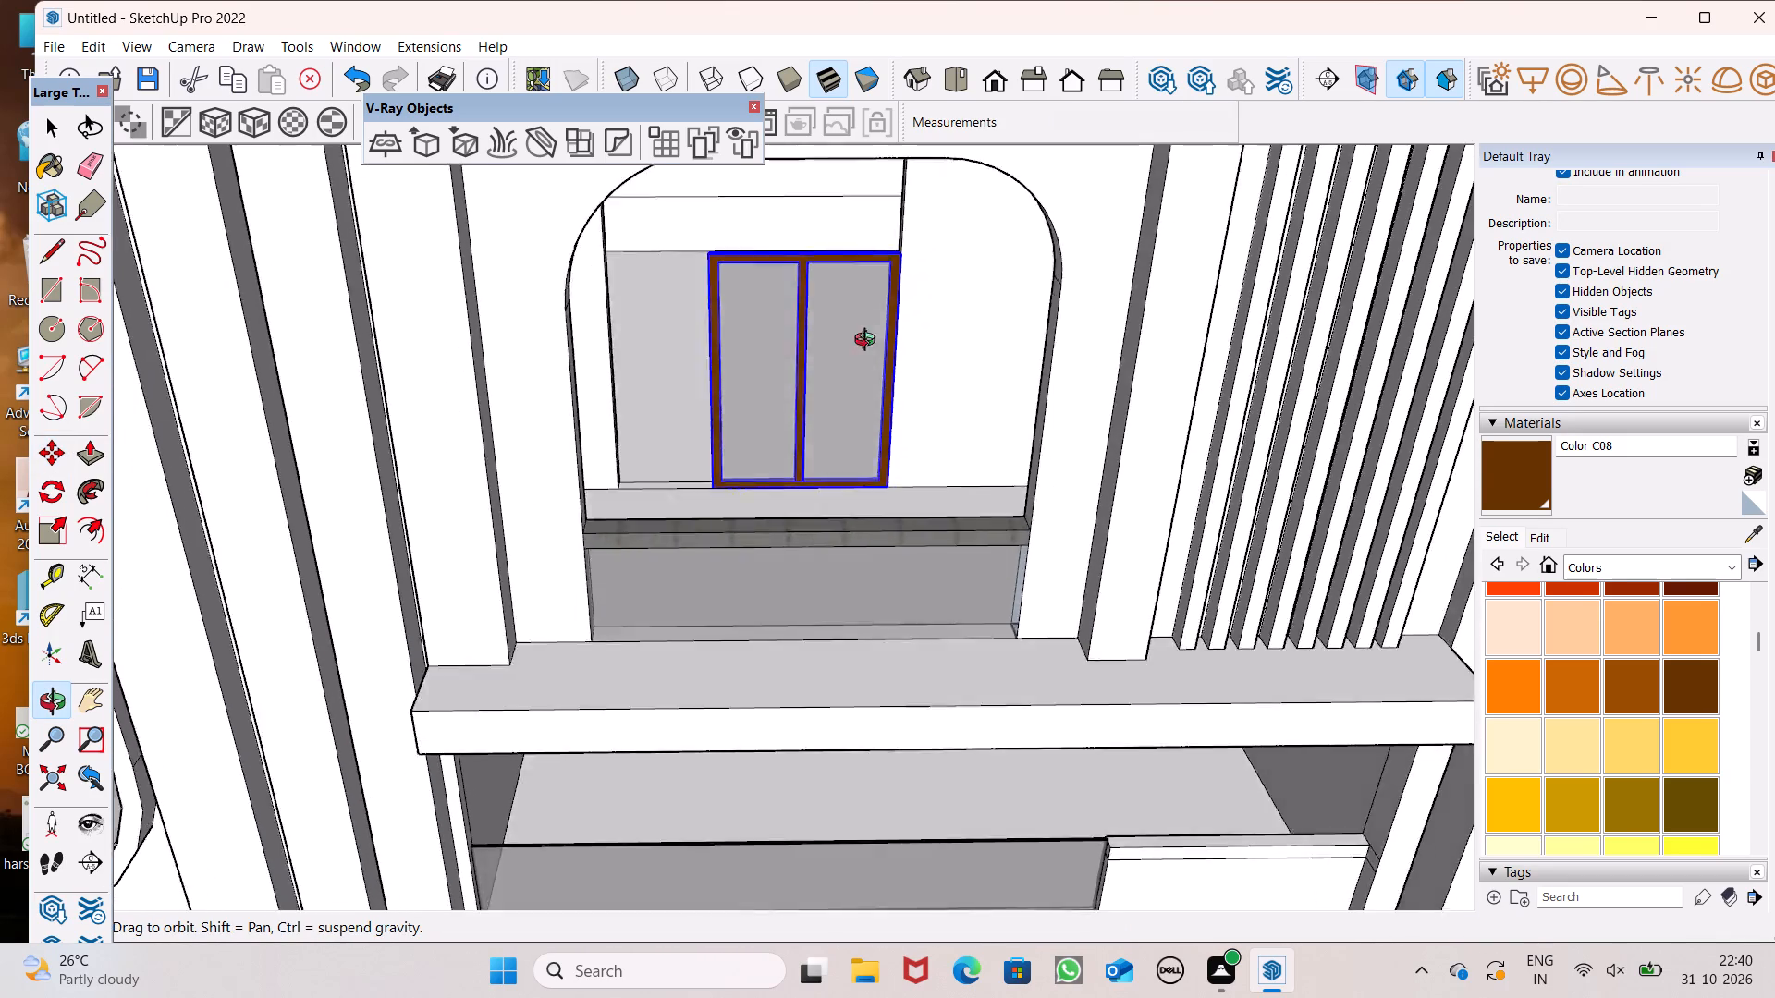
pyautogui.moveTo(869, 342); pyautogui.dragTo(858, 354, button='middle')
# Scale the copied frame's width by 1.50 and a further 1.02 so it reaches the opening's opposite side.
pyautogui.click(45, 539)
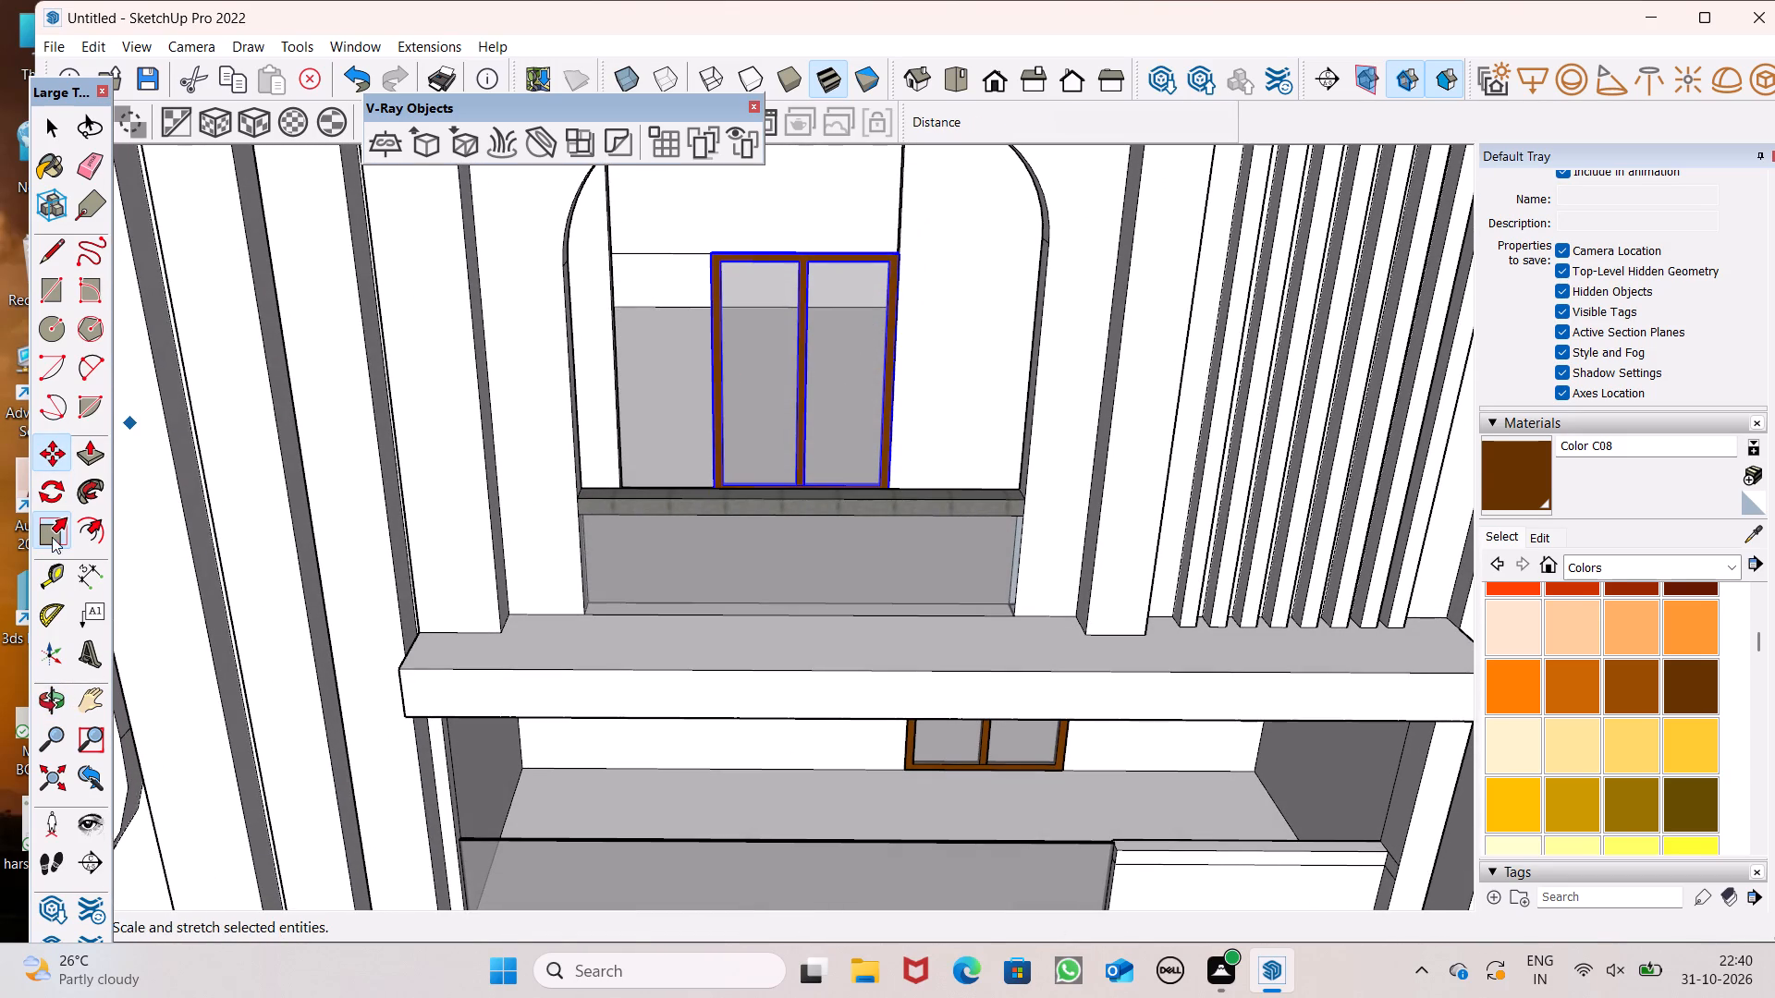
pyautogui.scroll(8, 575, 387)
pyautogui.scroll(6, 682, 439)
pyautogui.scroll(-2, 688, 461)
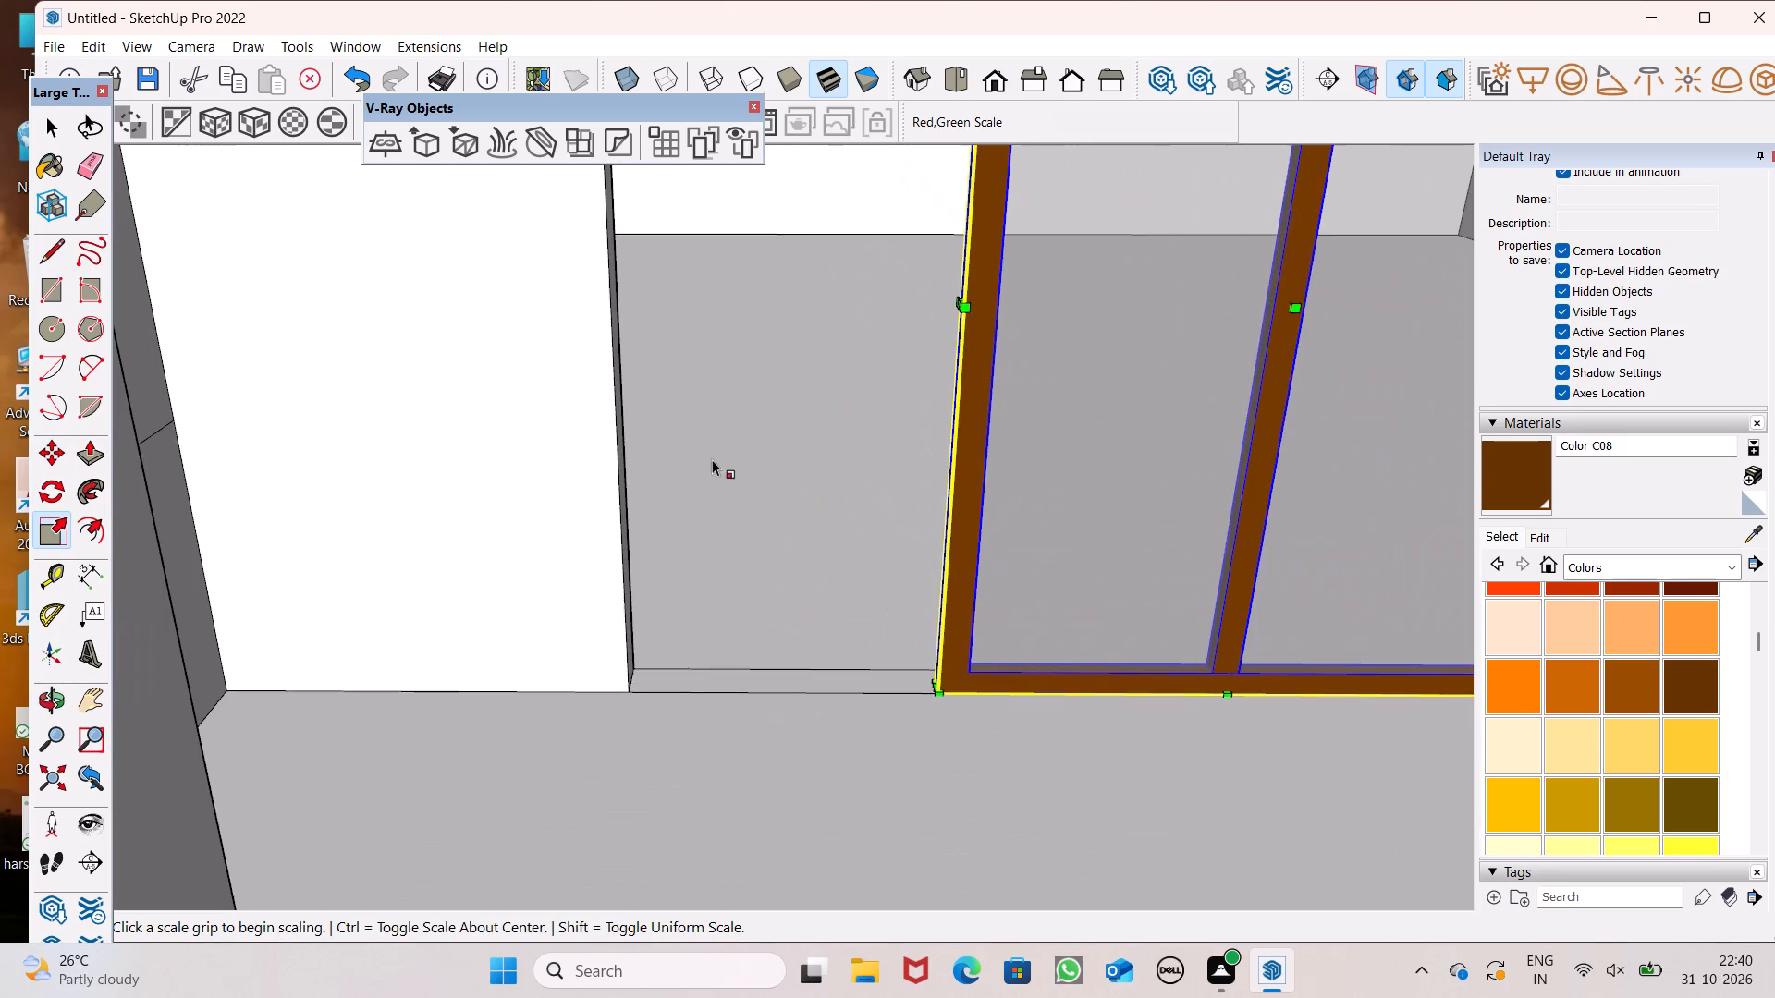
pyautogui.moveTo(935, 347); pyautogui.dragTo(930, 388, button='middle')
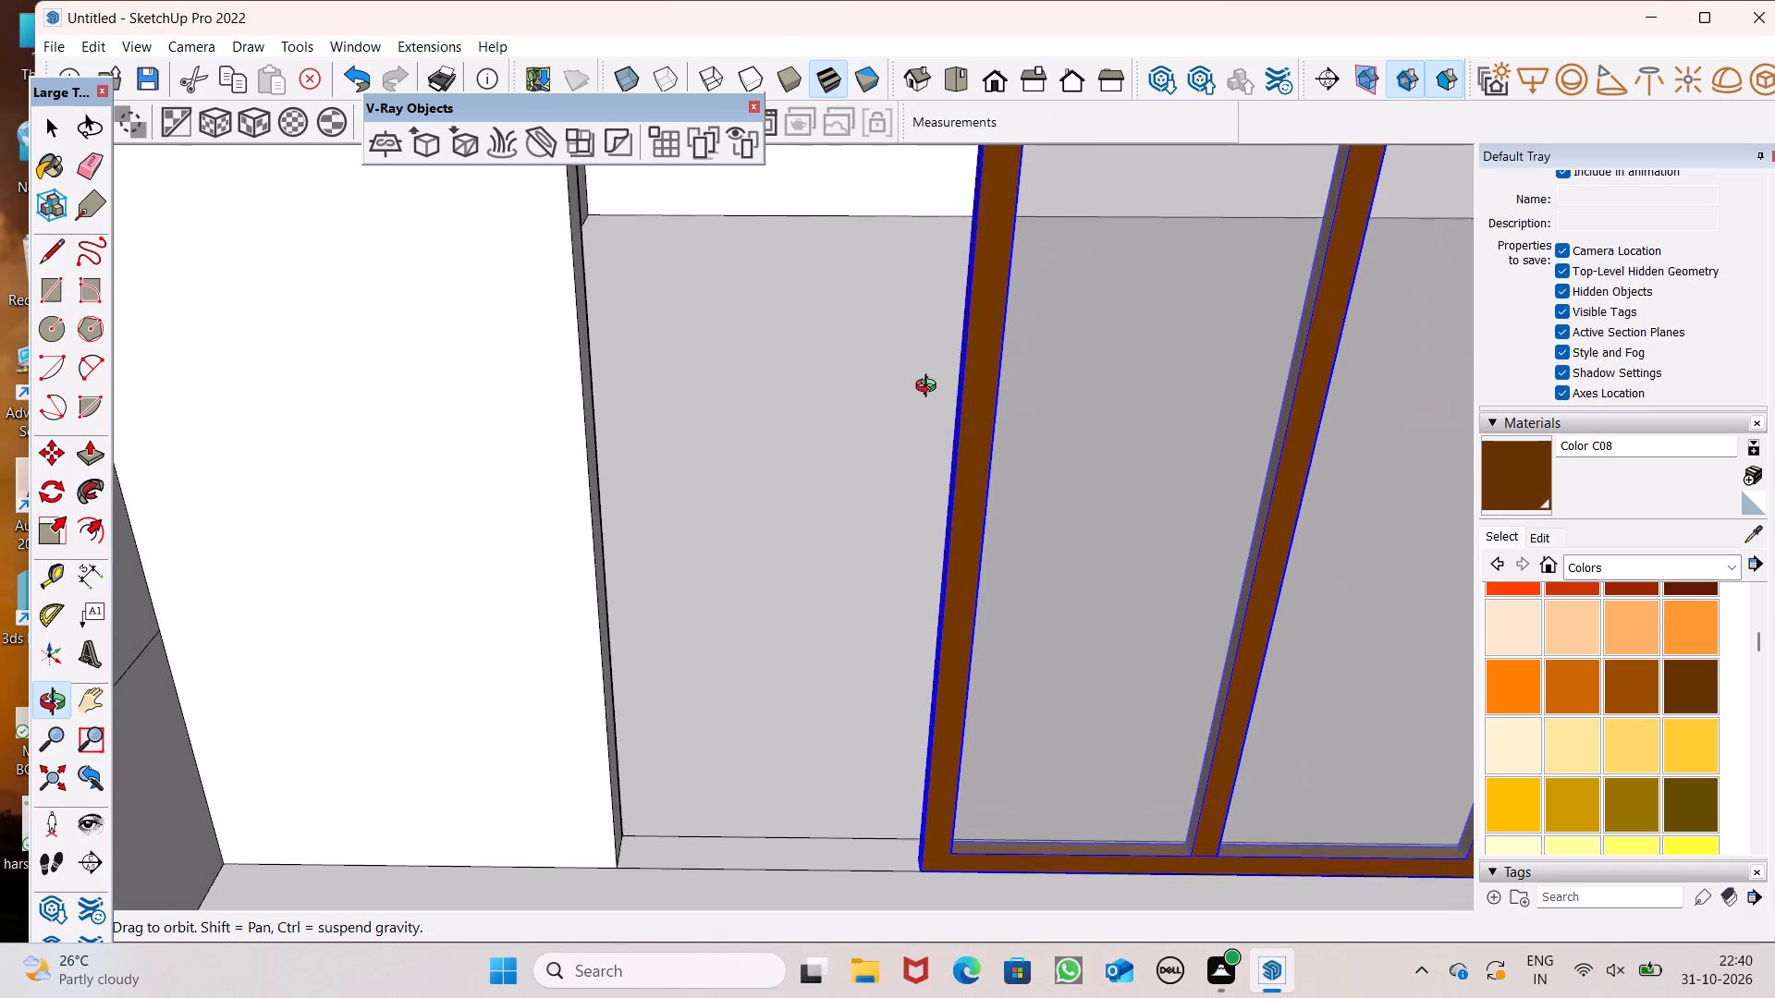
pyautogui.moveTo(930, 388); pyautogui.dragTo(920, 394, button='middle')
pyautogui.scroll(-2, 881, 343)
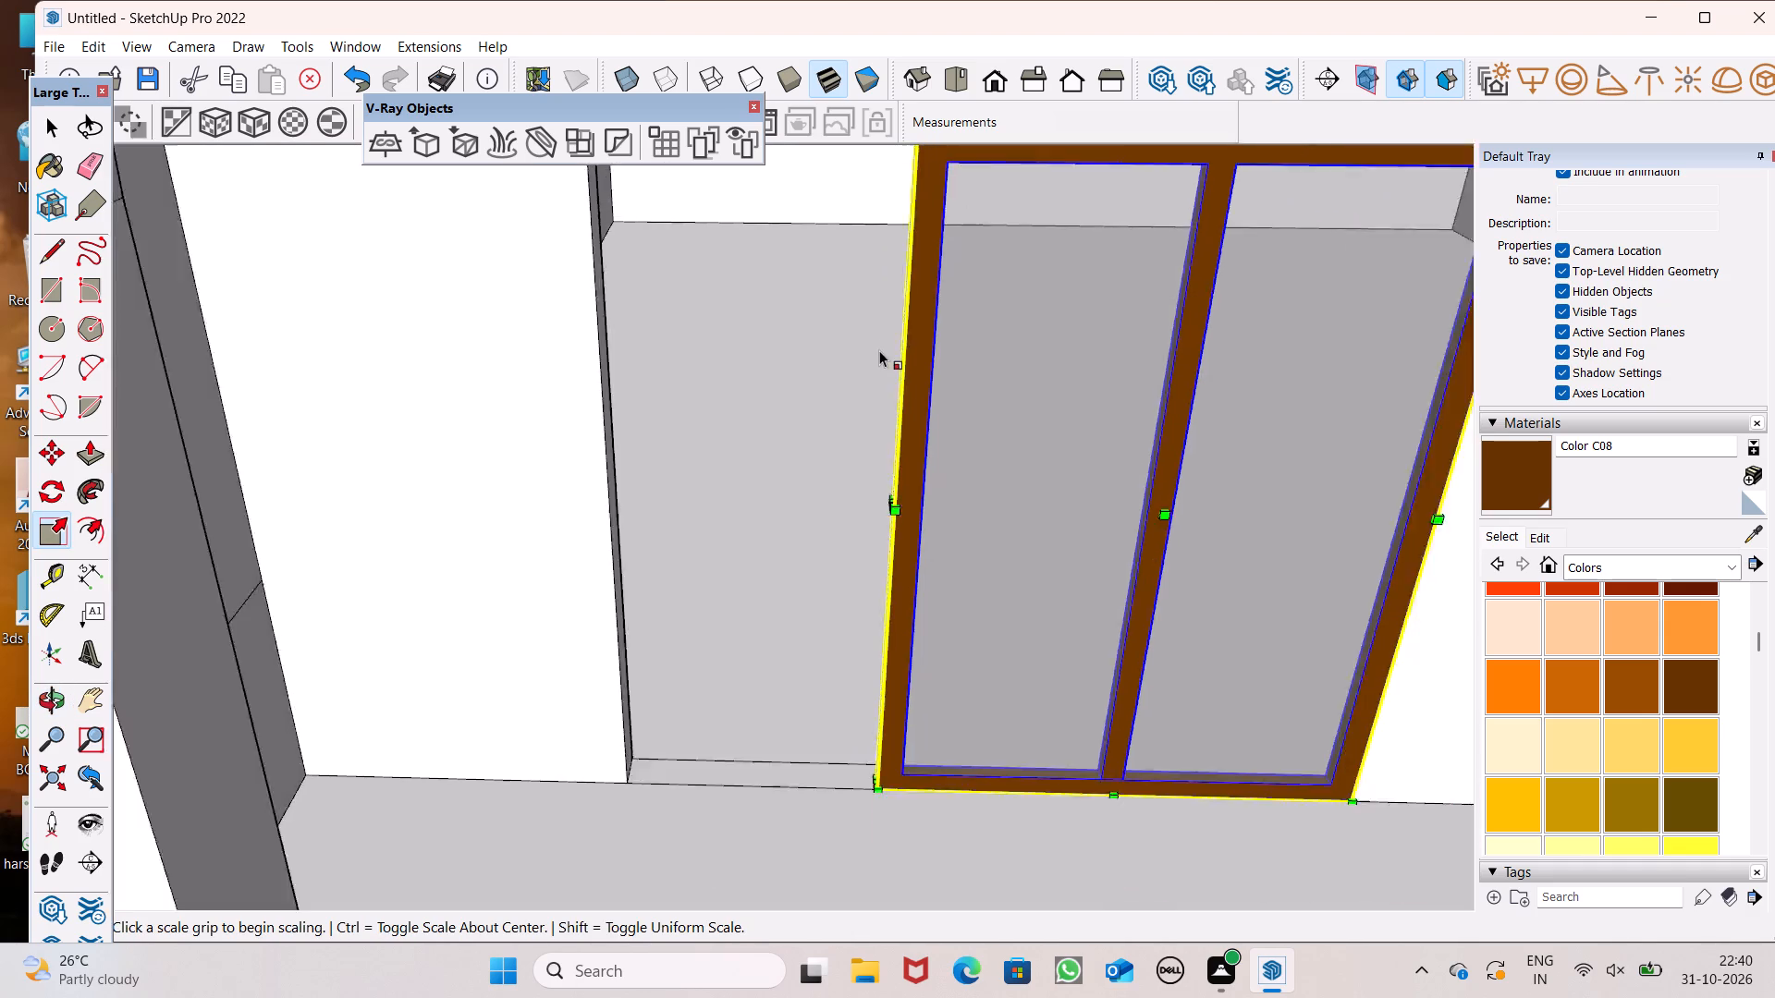
pyautogui.scroll(-3, 879, 350)
pyautogui.scroll(9, 883, 477)
pyautogui.moveTo(911, 469); pyautogui.dragTo(937, 572, button='middle')
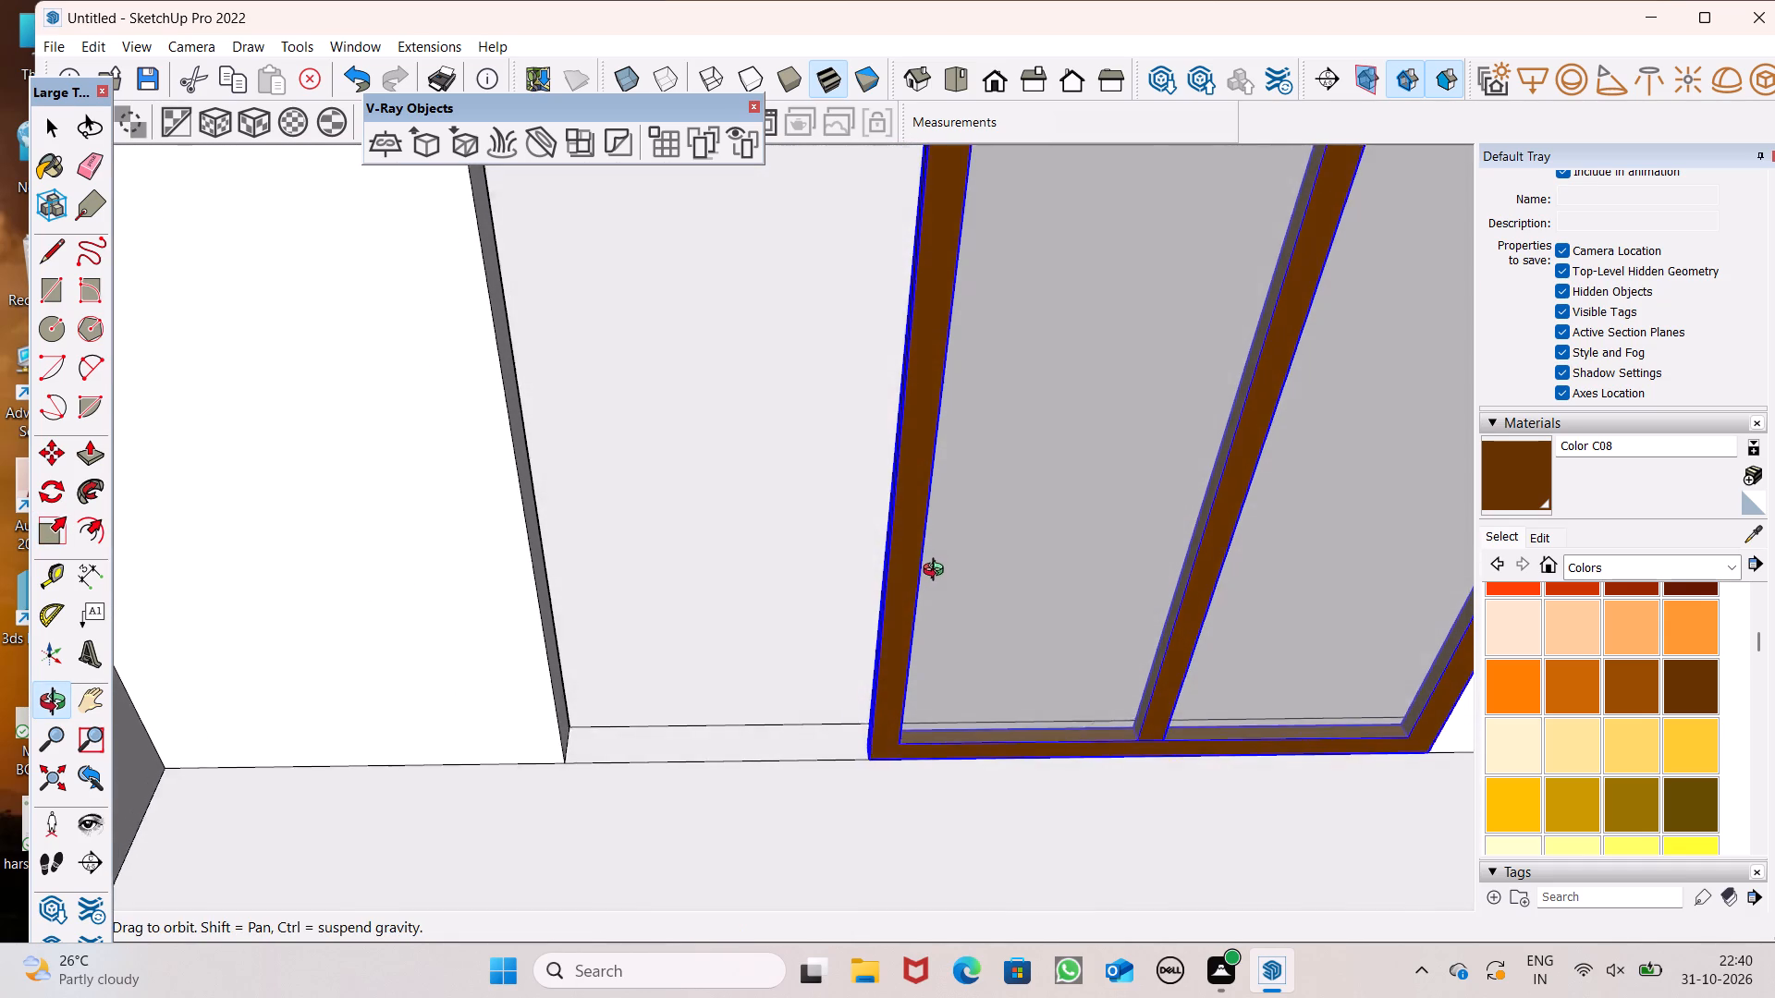
pyautogui.moveTo(937, 572); pyautogui.dragTo(945, 597, button='middle')
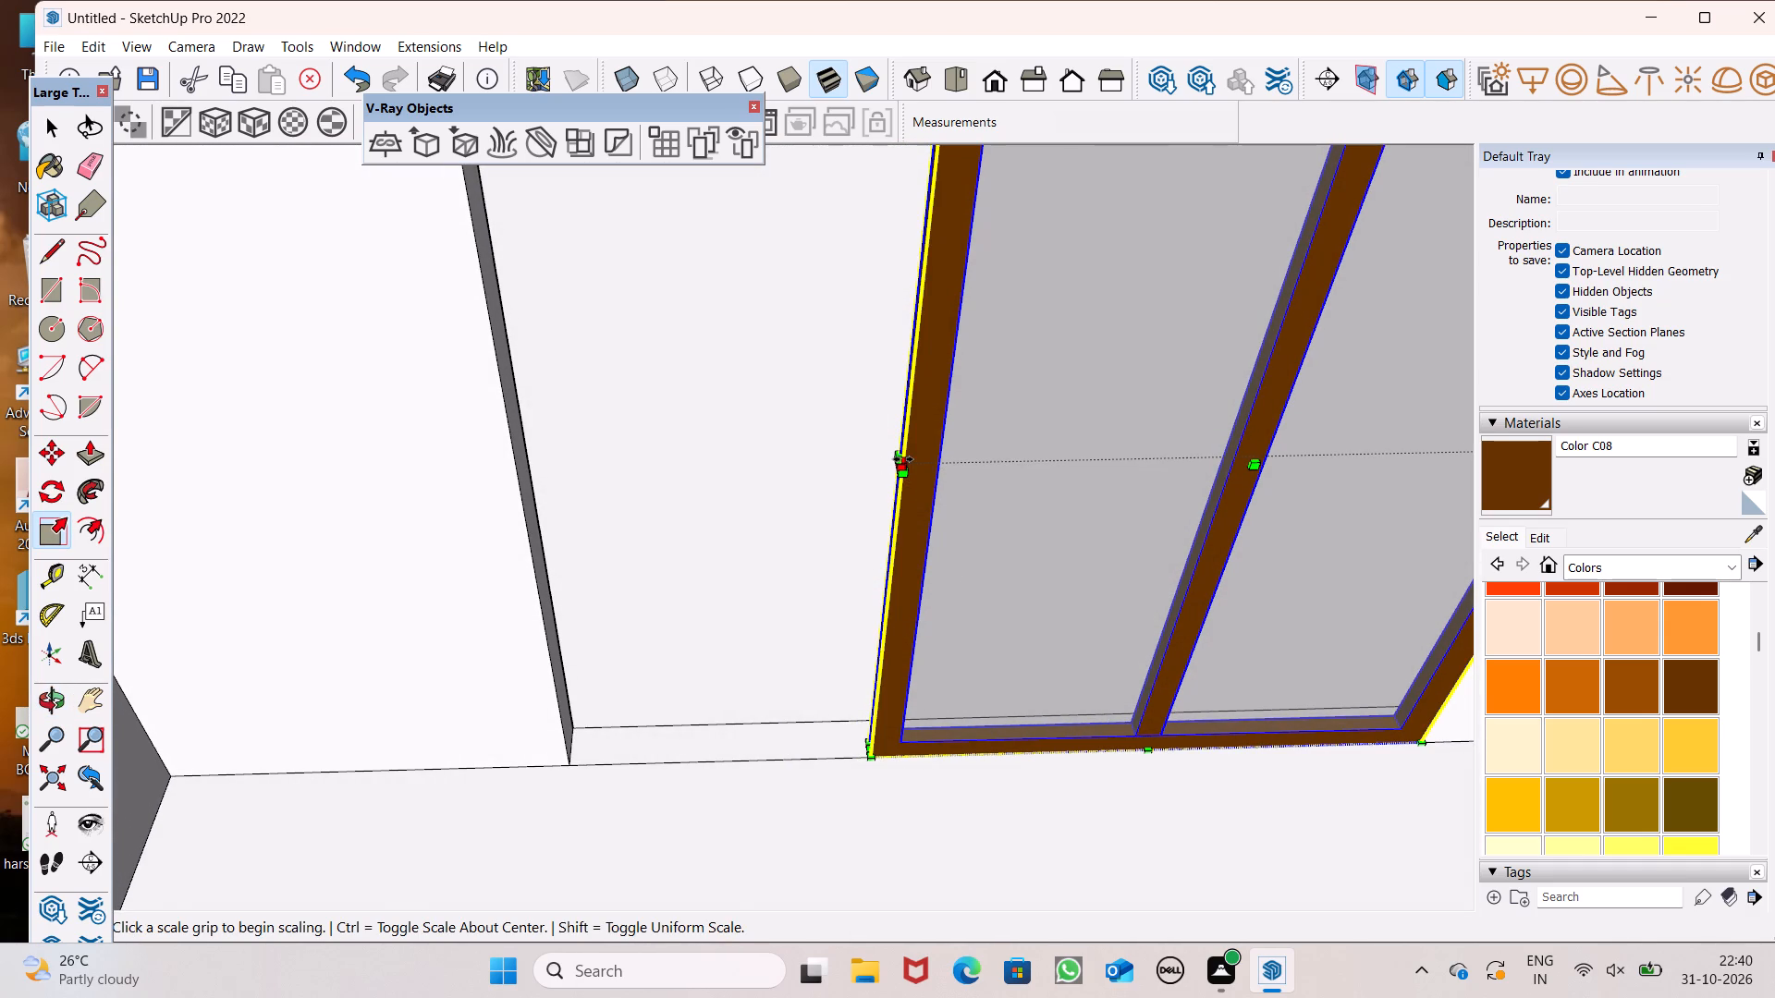
pyautogui.moveTo(903, 459); pyautogui.dragTo(596, 473)
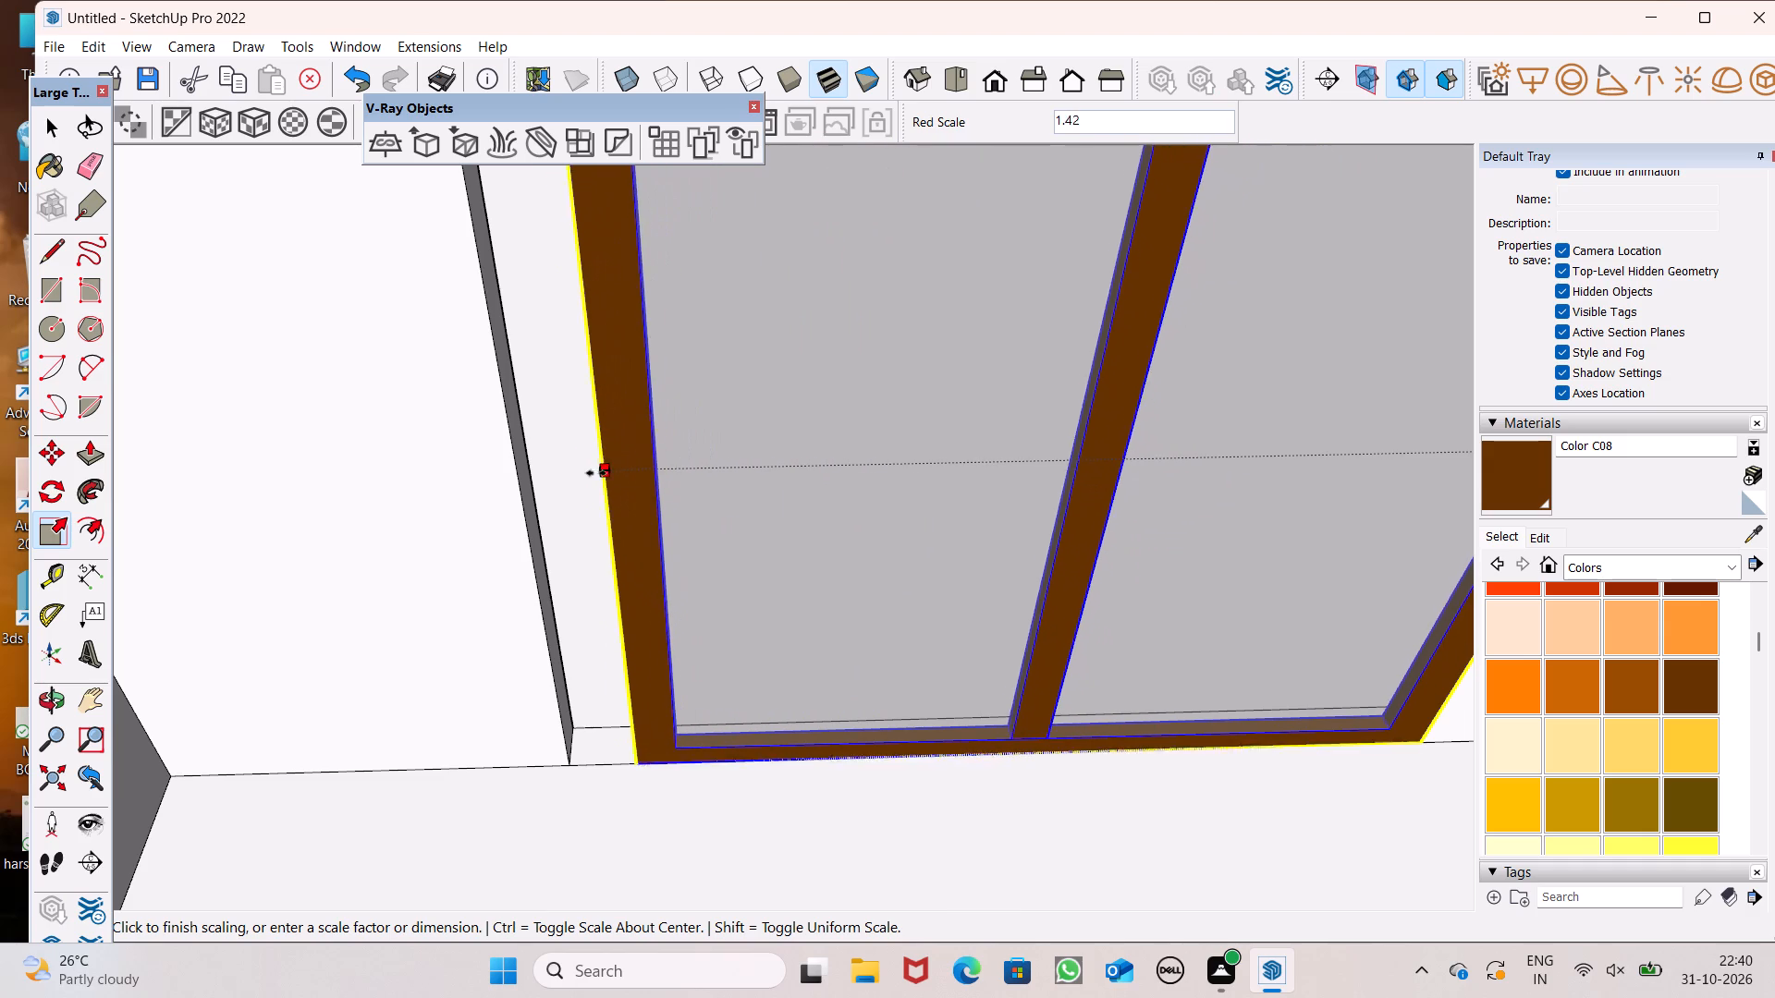
pyautogui.moveTo(596, 473); pyautogui.dragTo(536, 468)
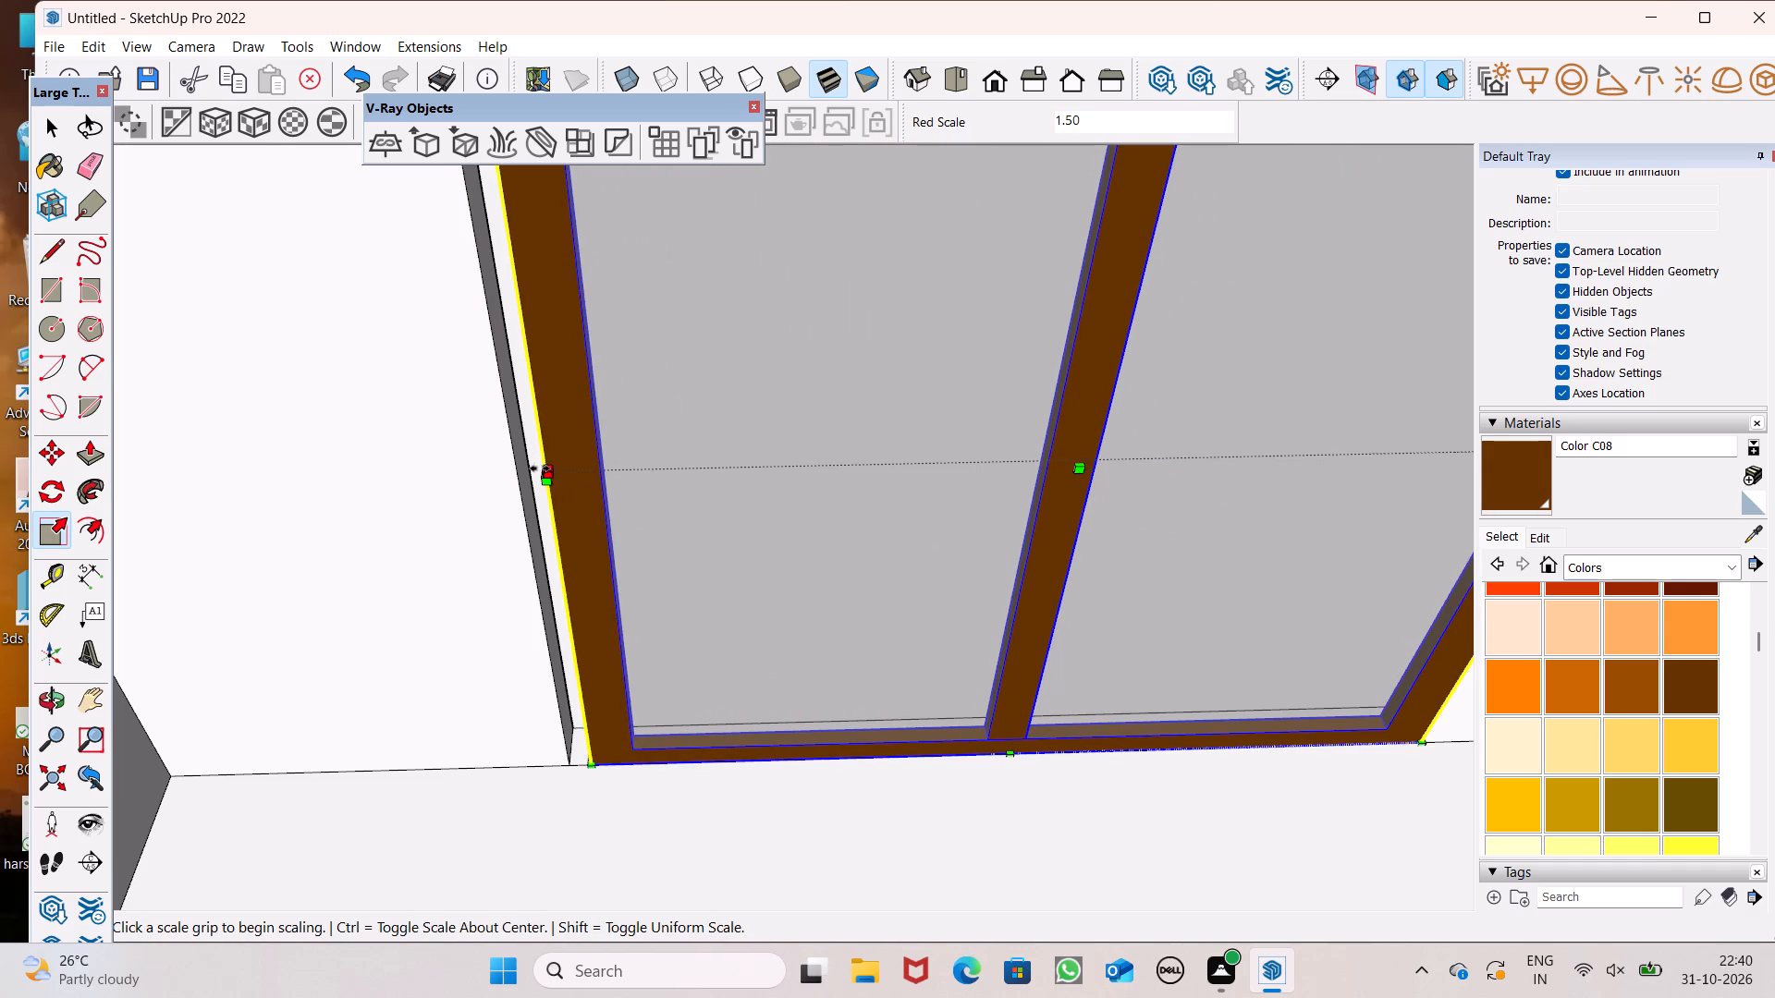
pyautogui.moveTo(542, 465); pyautogui.dragTo(524, 459)
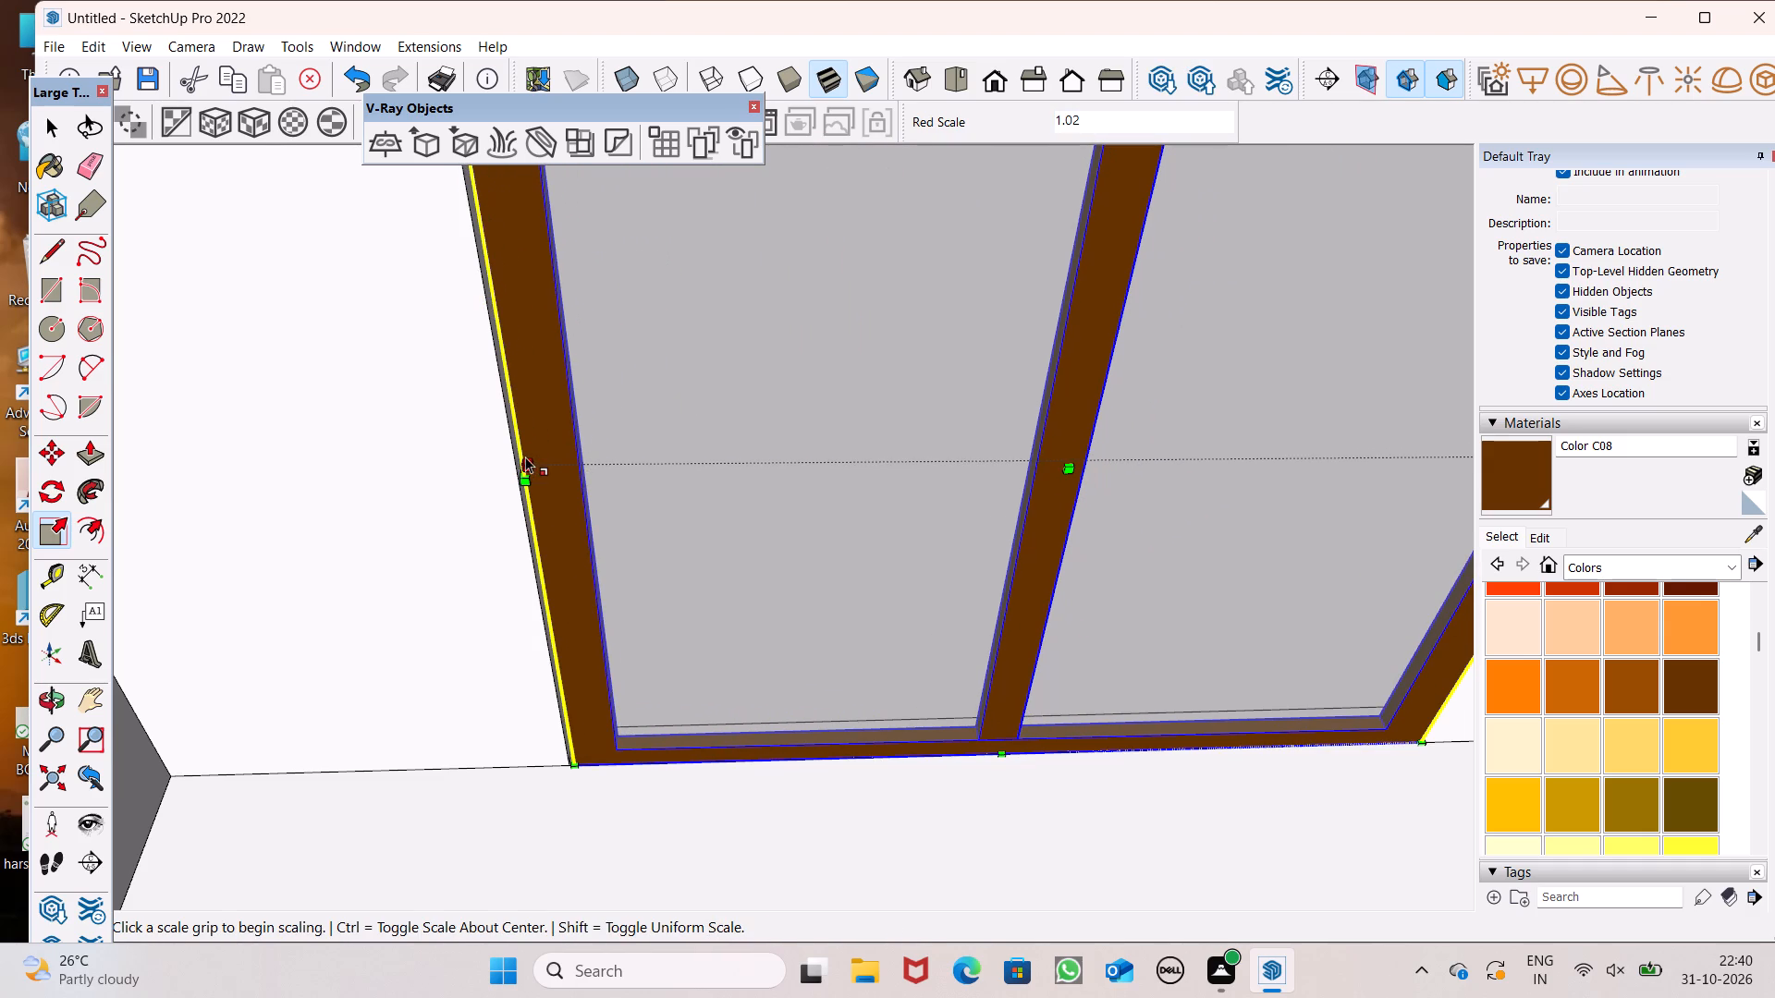
# Scale the copied frame's depth by 2.31, keeping its width factor at 1.00.
pyautogui.moveTo(523, 457); pyautogui.dragTo(497, 448)
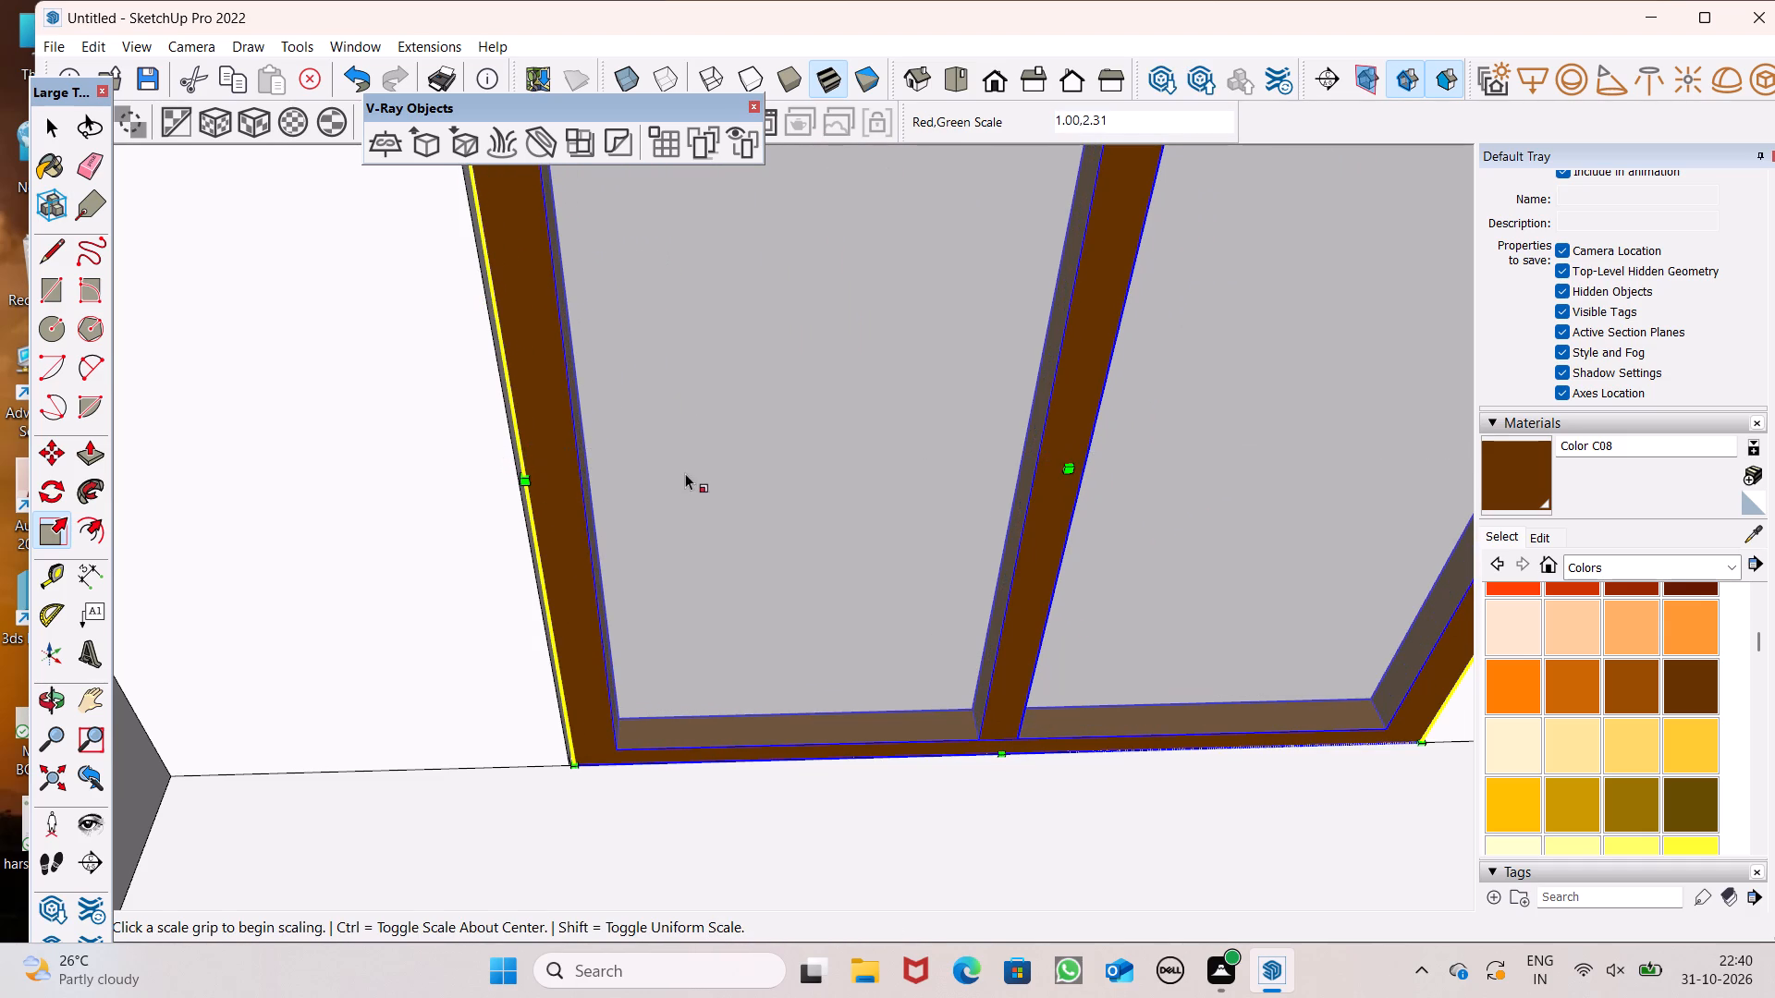
# Scale the frame's height by 1.50 so its top reaches the top of the tall opening behind the arch.
pyautogui.scroll(-9, 685, 473)
pyautogui.moveTo(735, 506); pyautogui.dragTo(629, 236, button='middle')
pyautogui.scroll(-2, 737, 444)
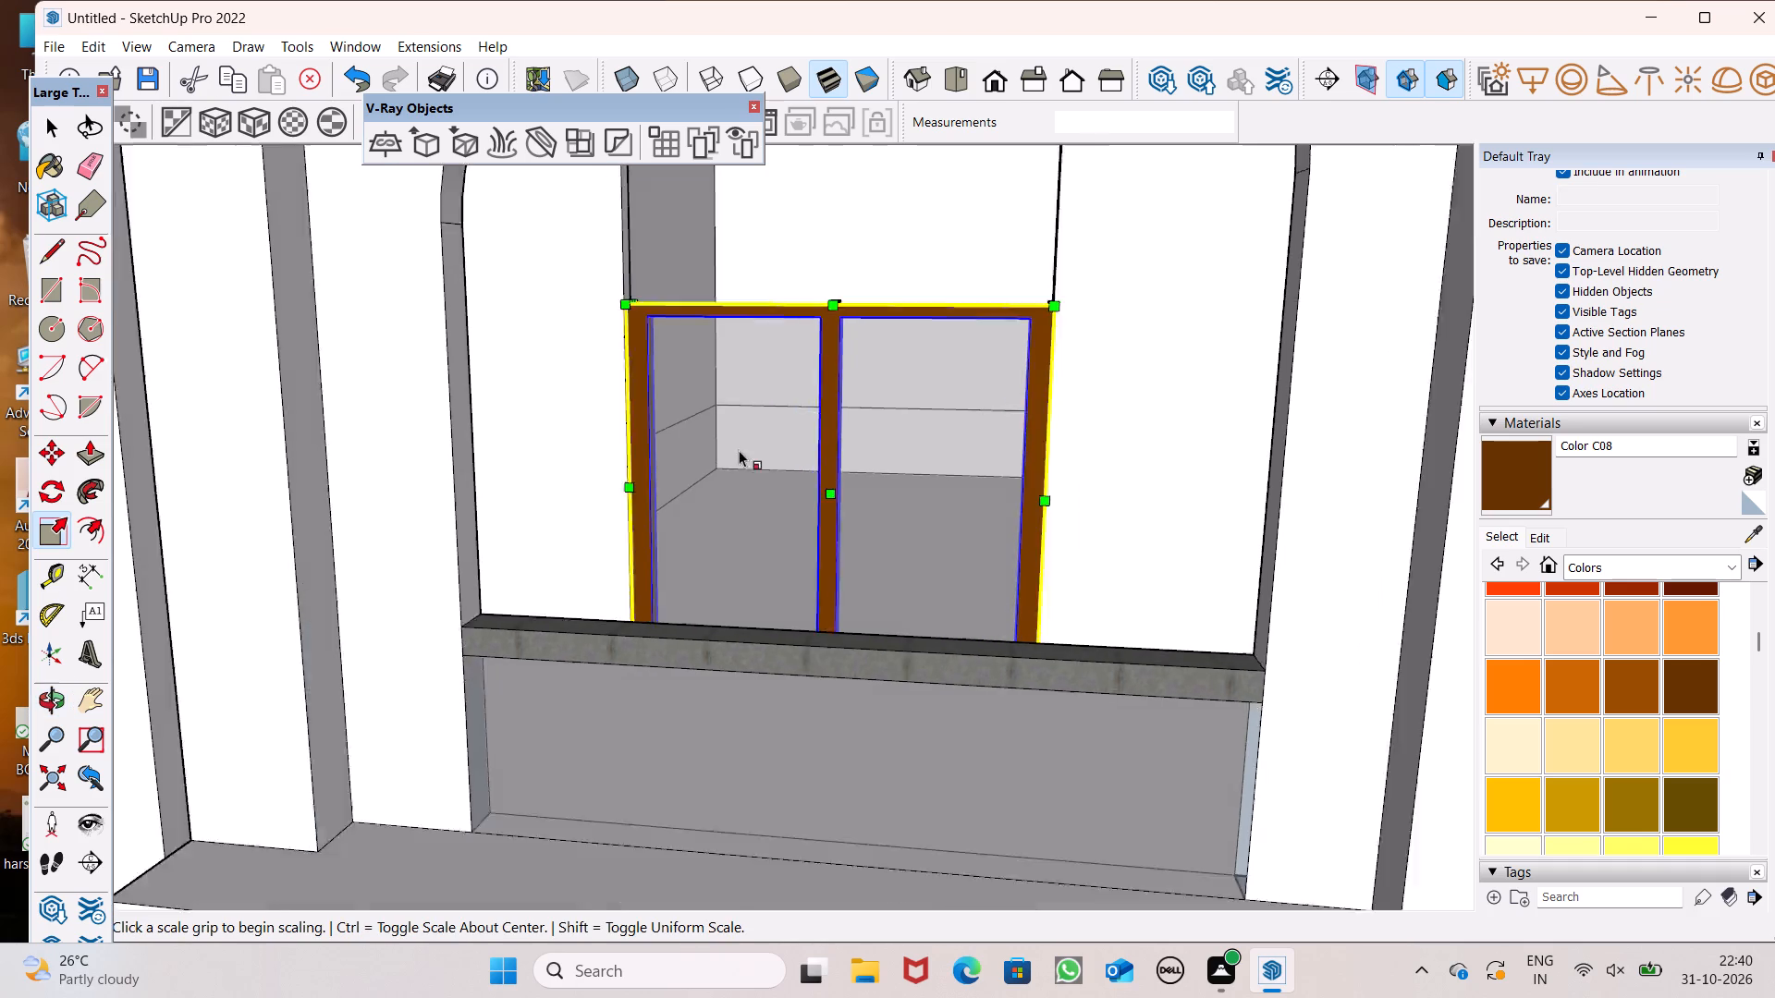
pyautogui.scroll(-8, 739, 450)
pyautogui.scroll(7, 745, 284)
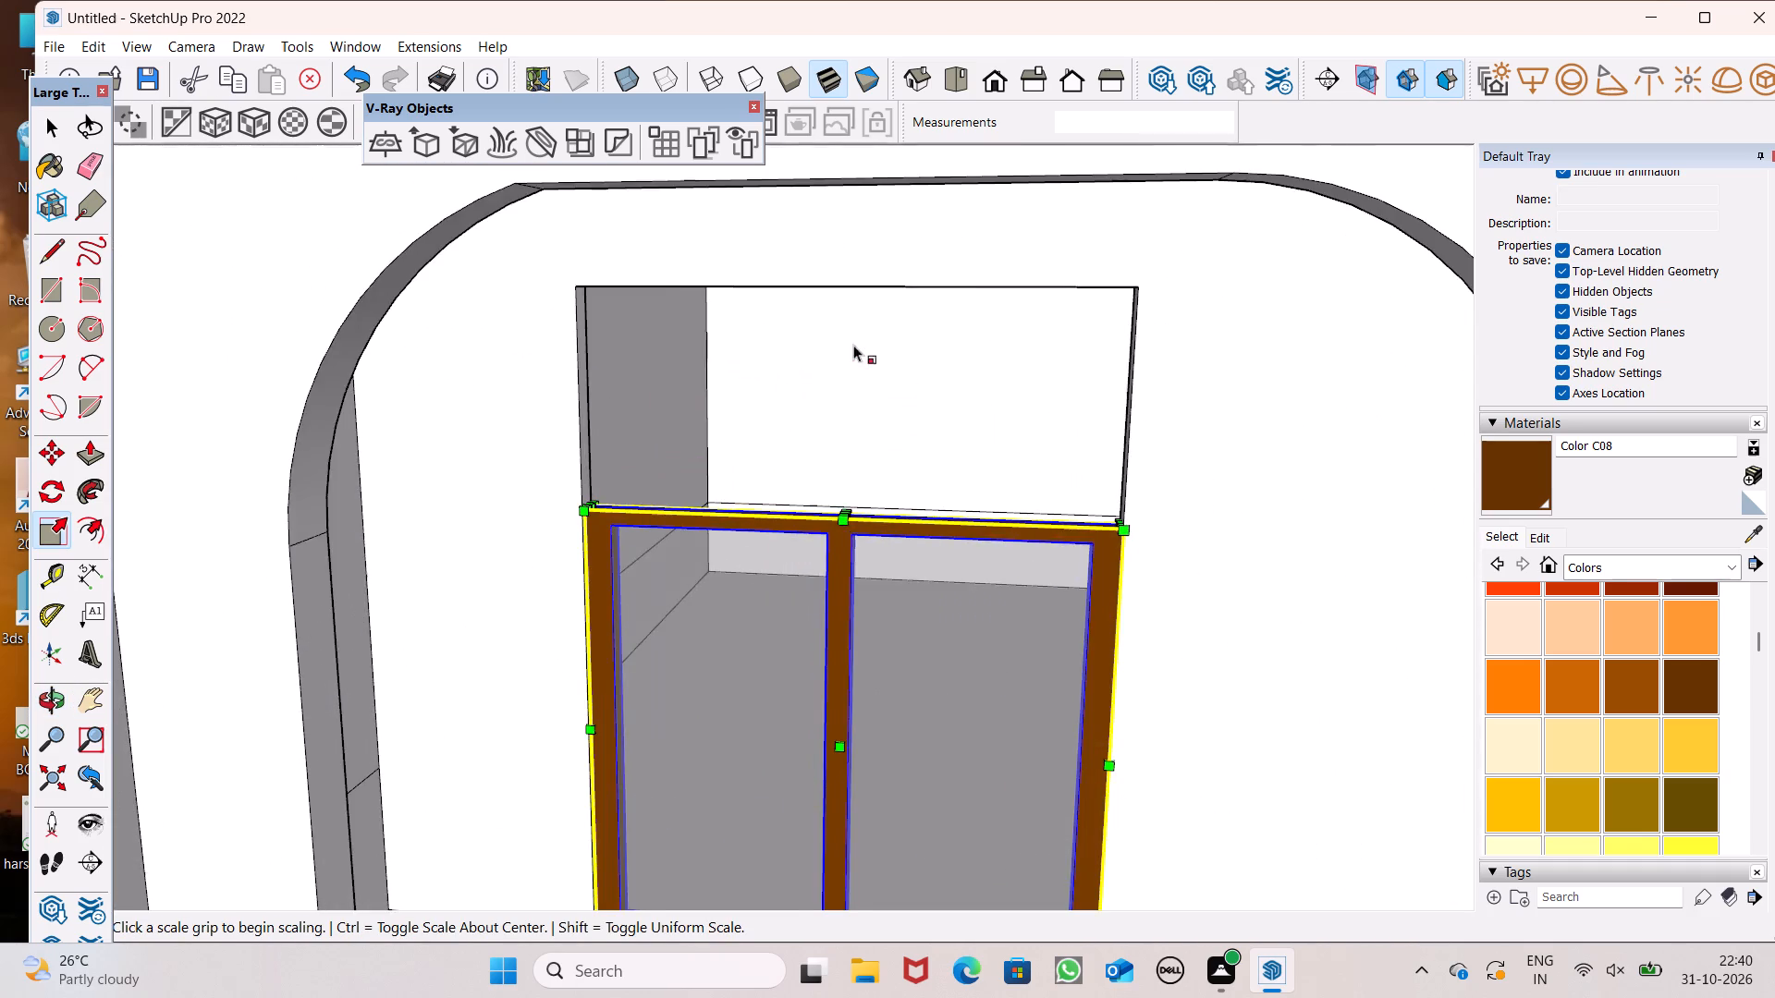
pyautogui.scroll(2, 865, 329)
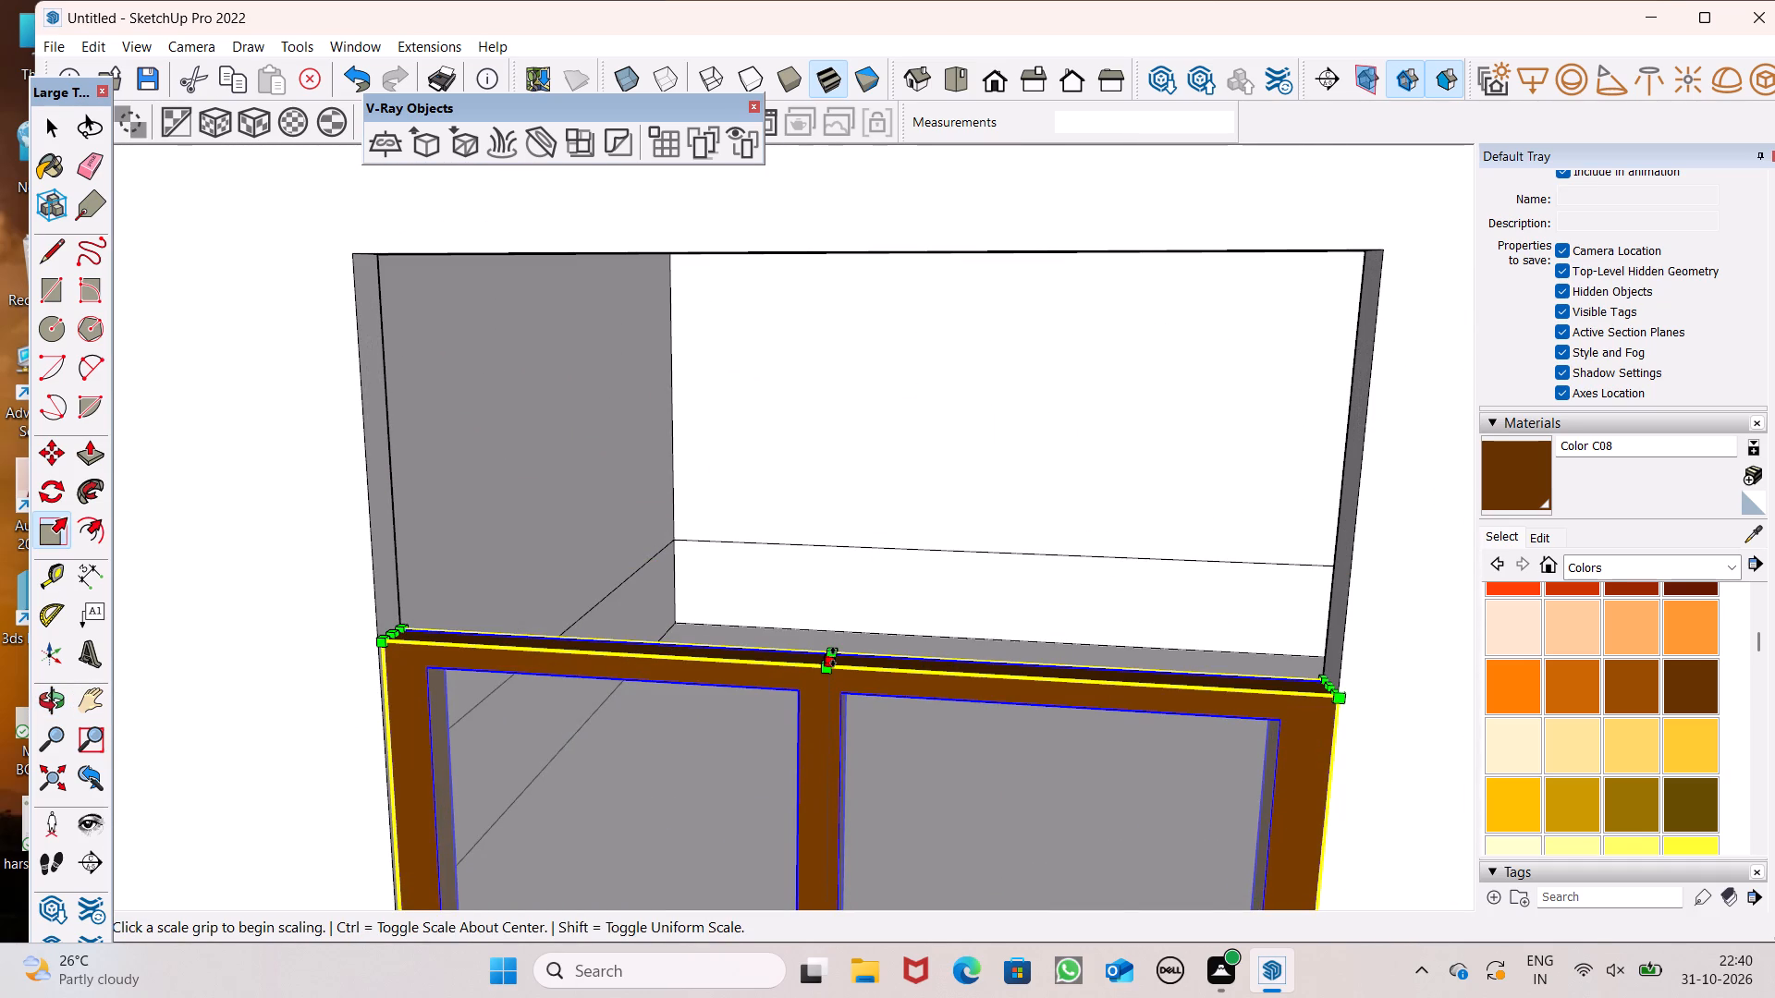
pyautogui.moveTo(837, 653); pyautogui.dragTo(765, 261)
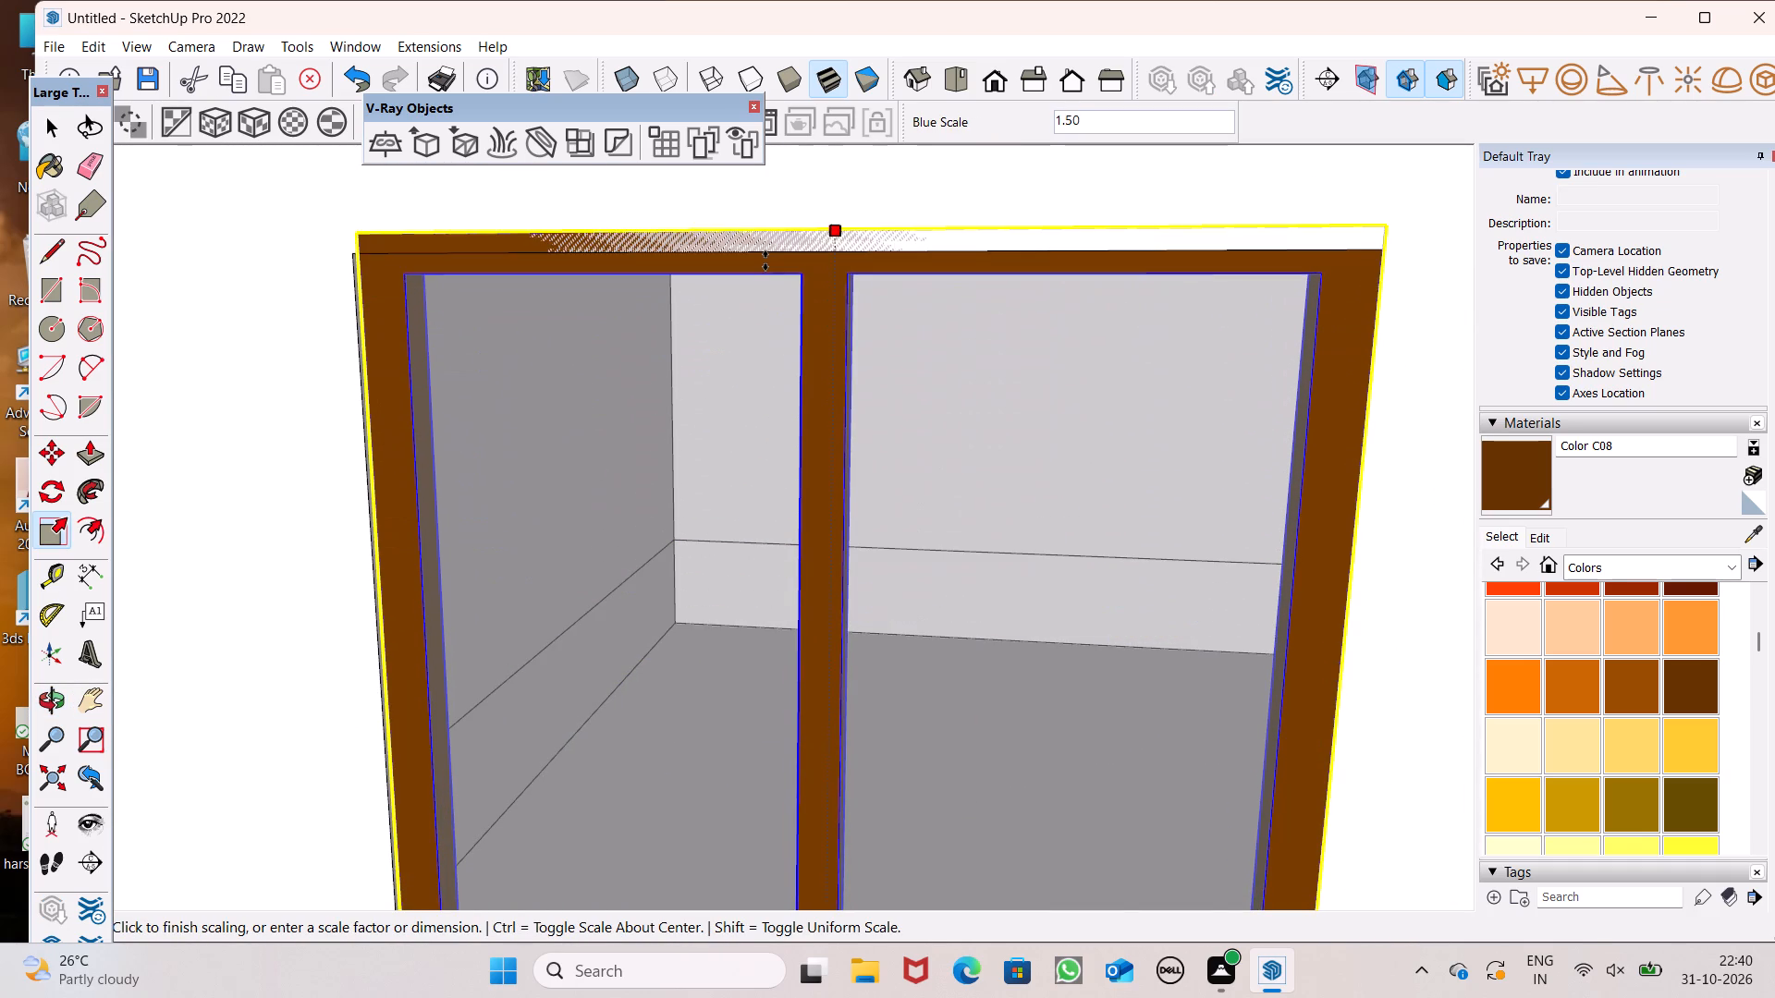
pyautogui.moveTo(765, 261); pyautogui.dragTo(867, 261)
pyautogui.moveTo(867, 261); pyautogui.dragTo(880, 258)
pyautogui.scroll(-18, 800, 314)
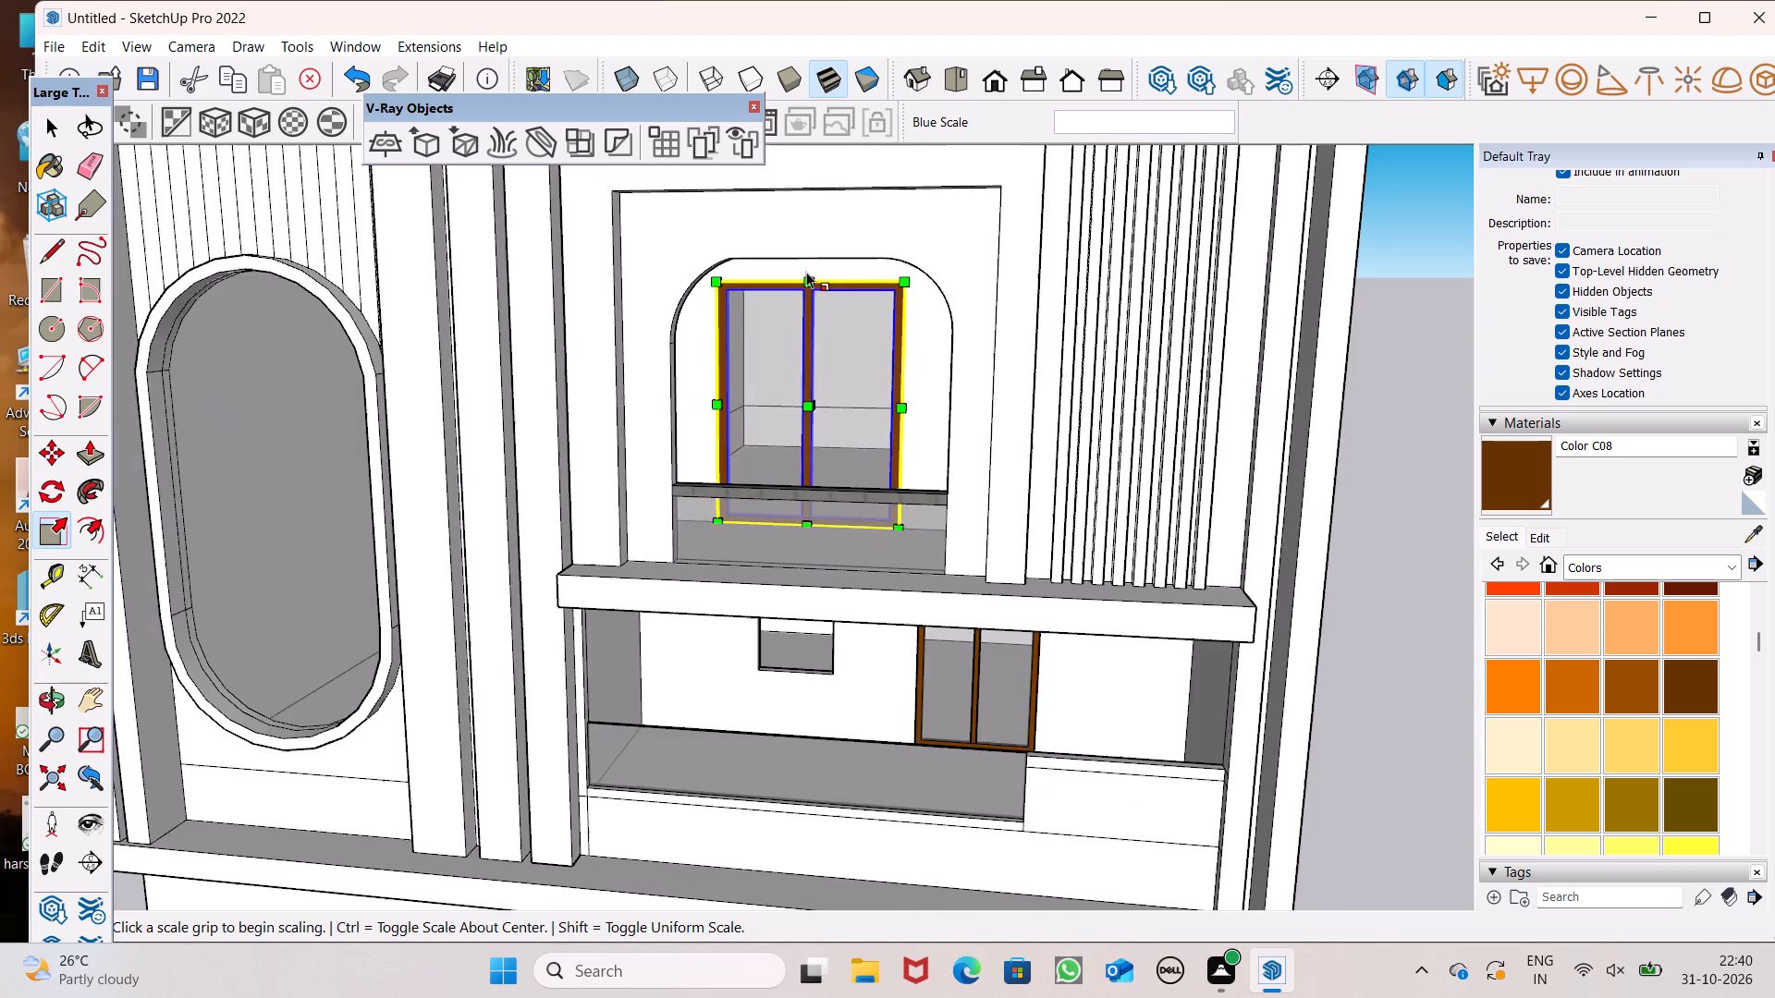
pyautogui.press('space')
pyautogui.scroll(-10, 806, 271)
pyautogui.click(1076, 443)
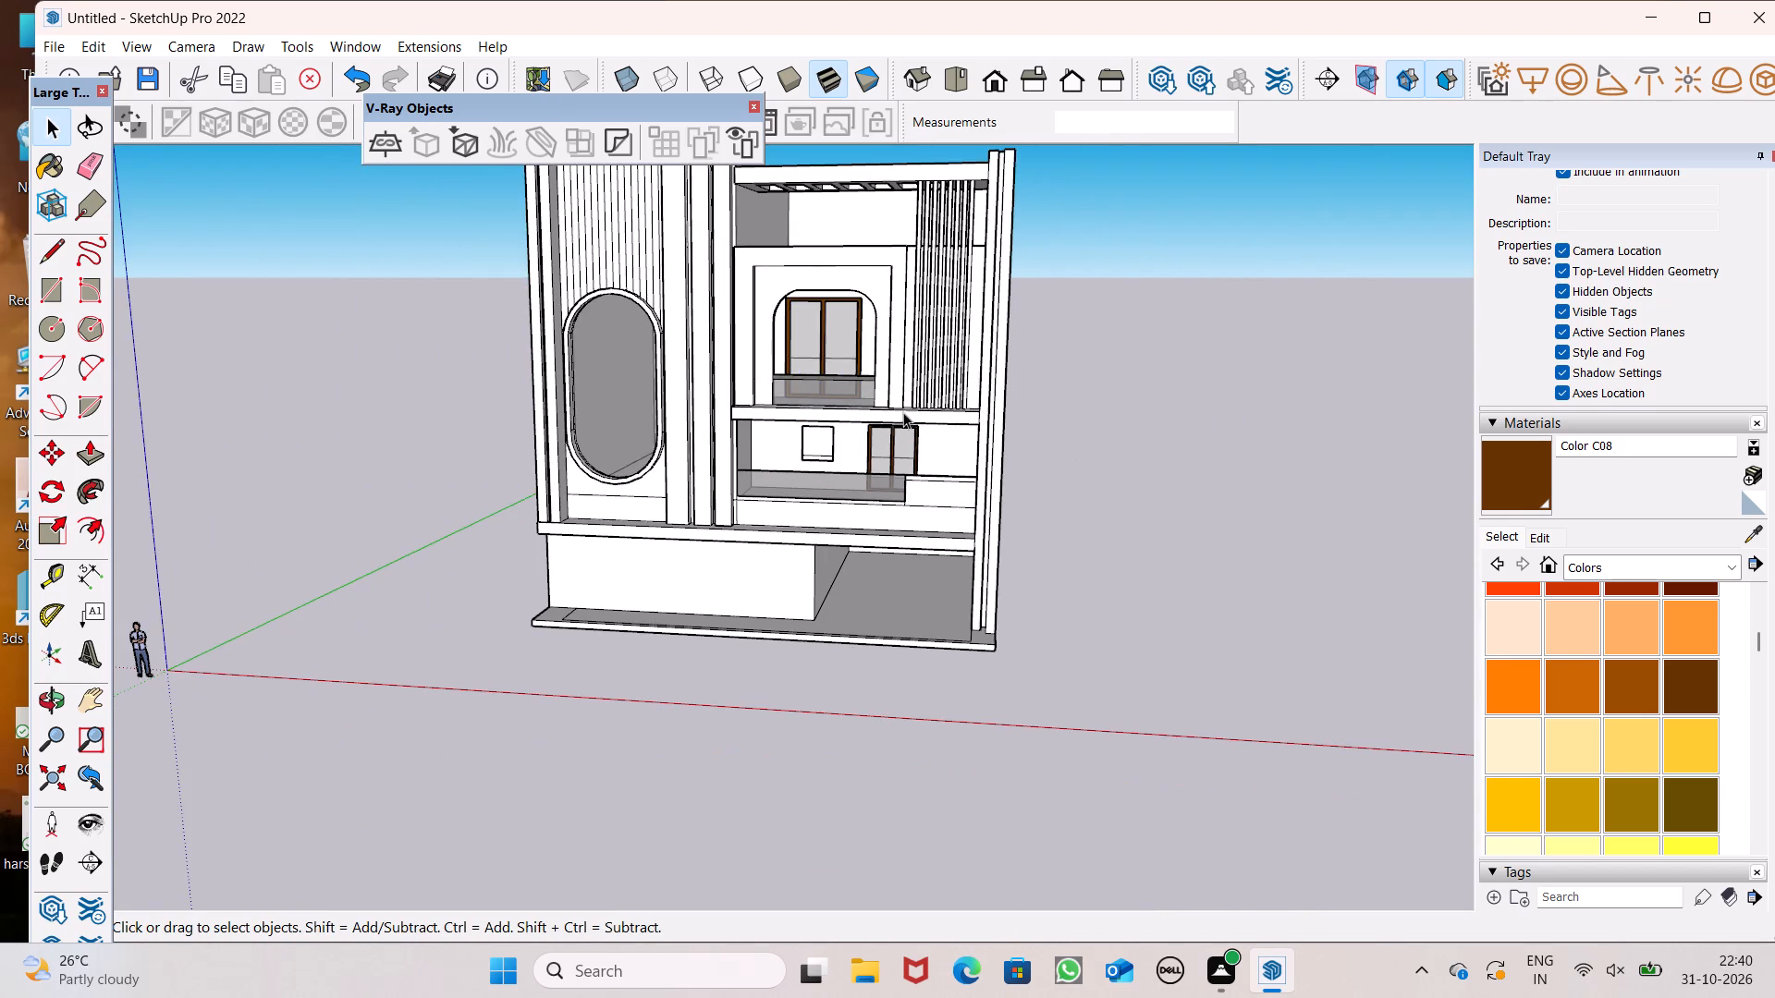
# Copy the fitted arch window frame out to the empty space beside the building.
pyautogui.scroll(1, 900, 408)
pyautogui.click(821, 346)
pyautogui.press('m')
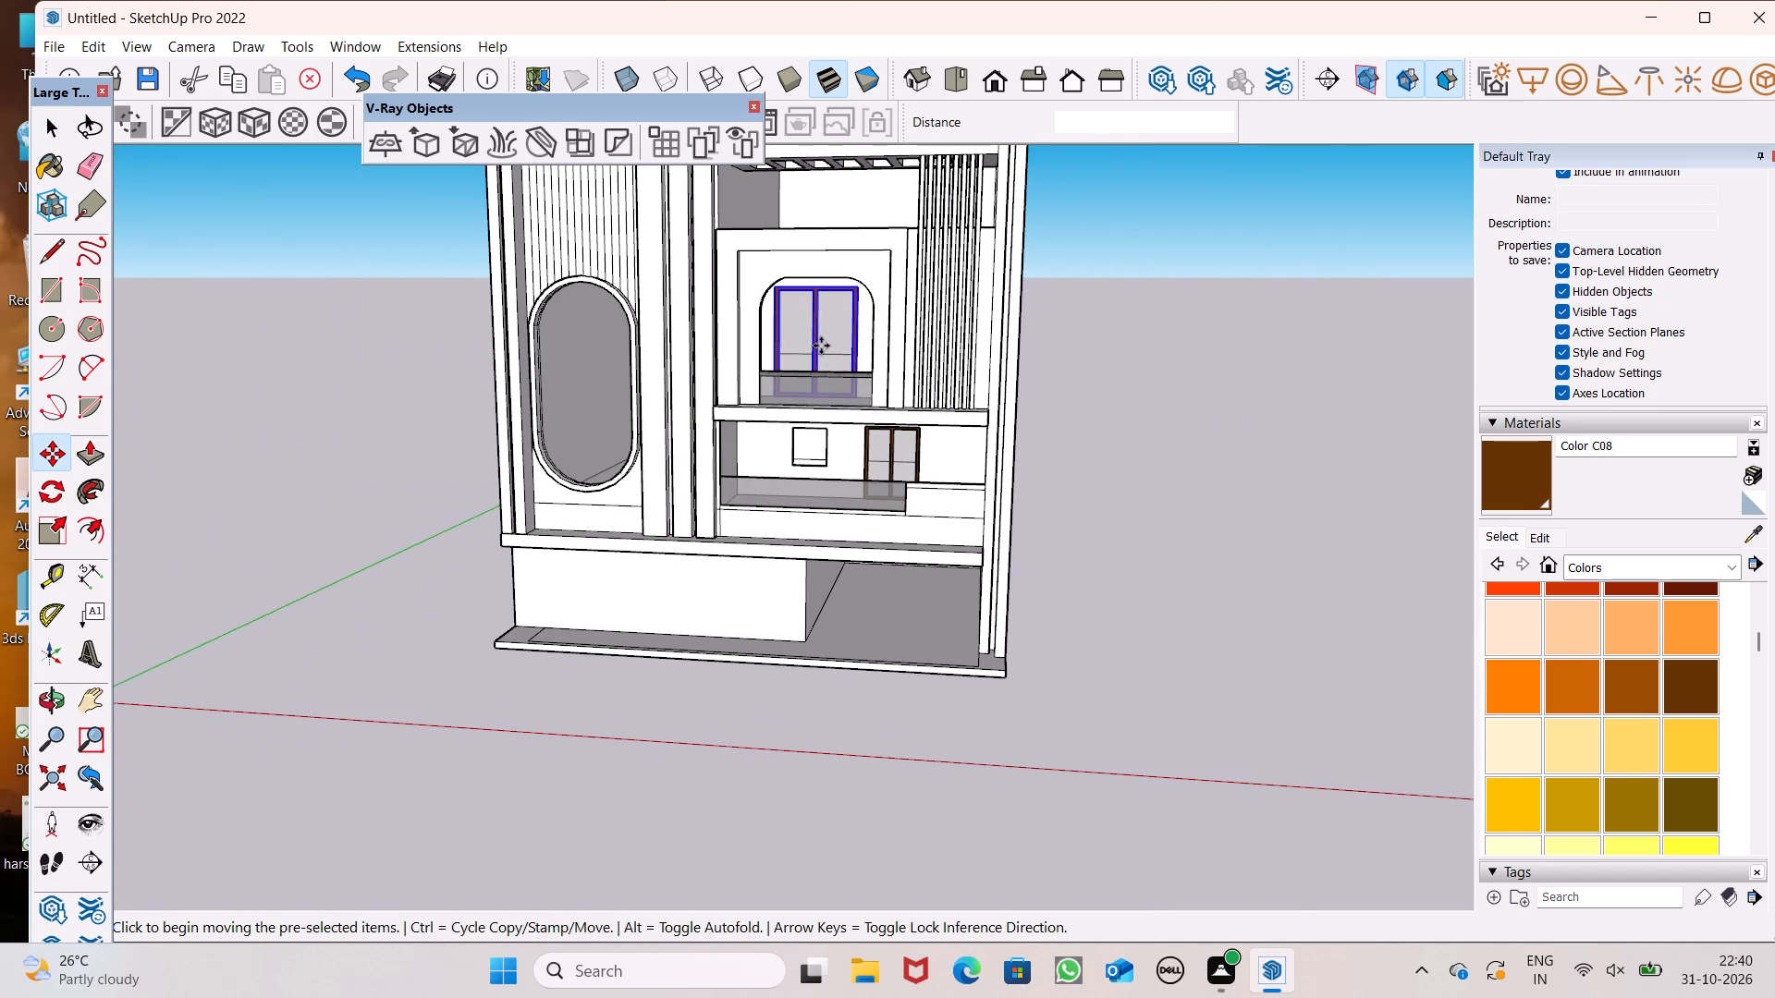
pyautogui.press('Return')
pyautogui.moveTo(839, 363); pyautogui.dragTo(1223, 629)
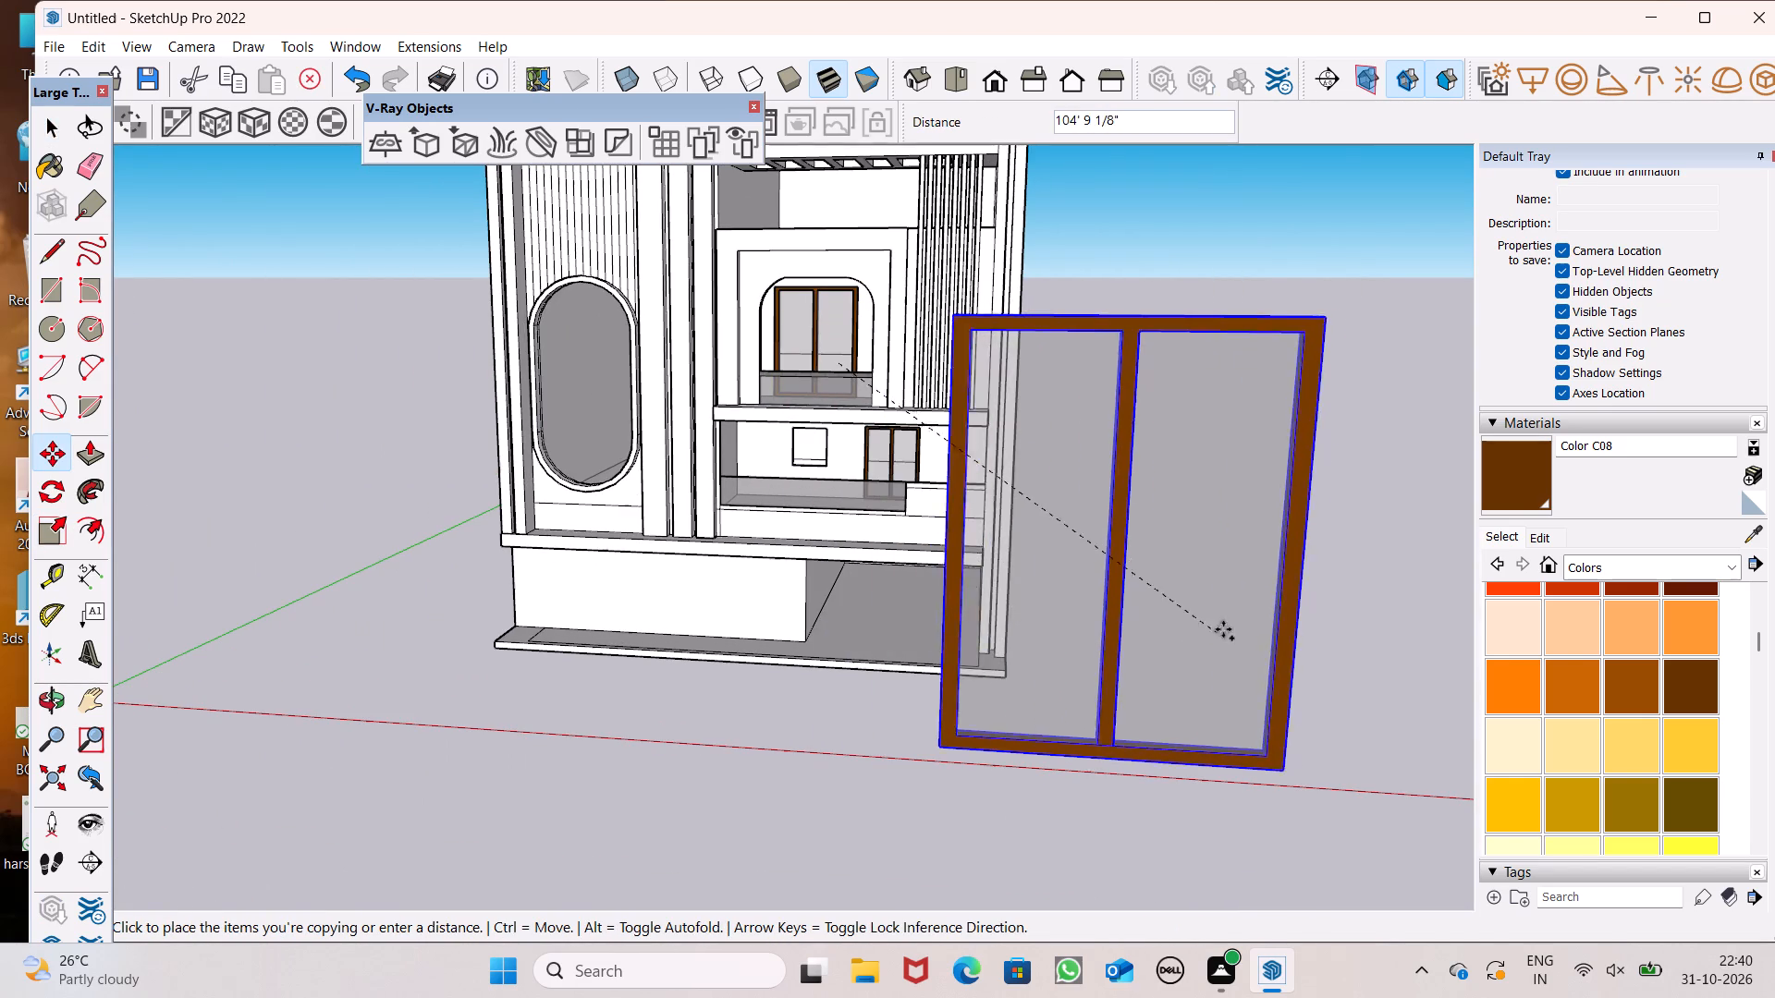
pyautogui.moveTo(1223, 629); pyautogui.dragTo(1302, 510)
pyautogui.press('space')
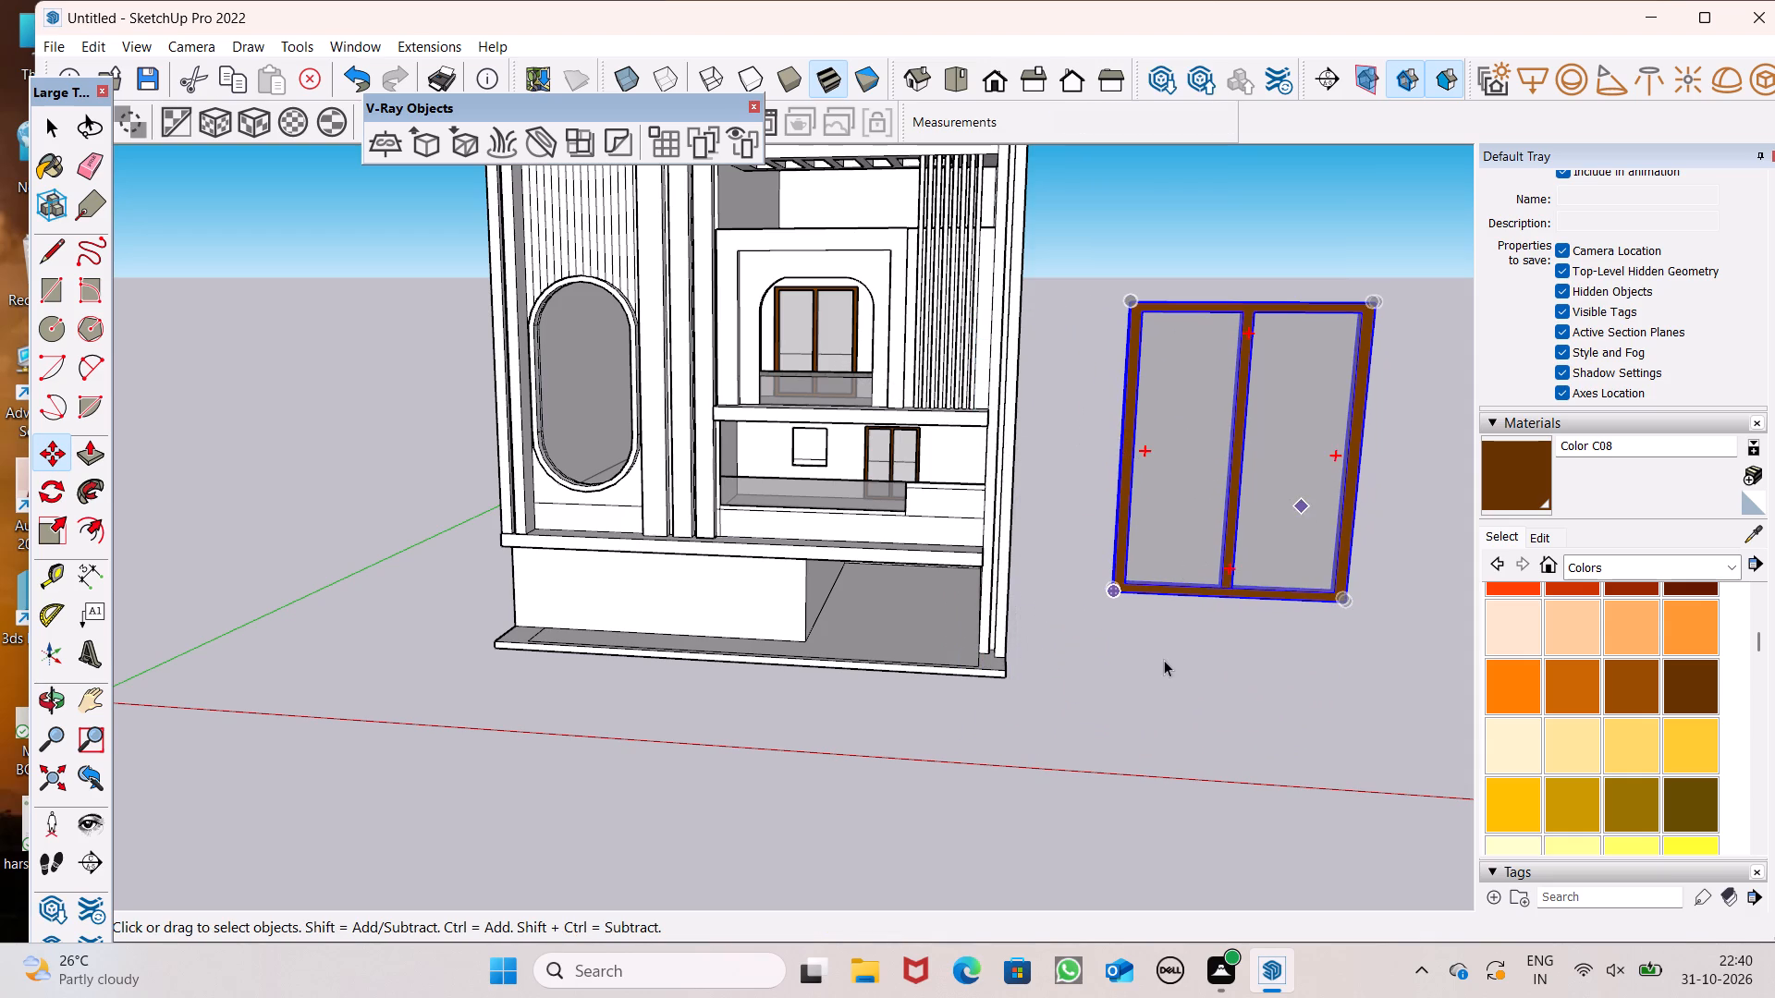
pyautogui.click(1164, 660)
pyautogui.scroll(-2, 841, 630)
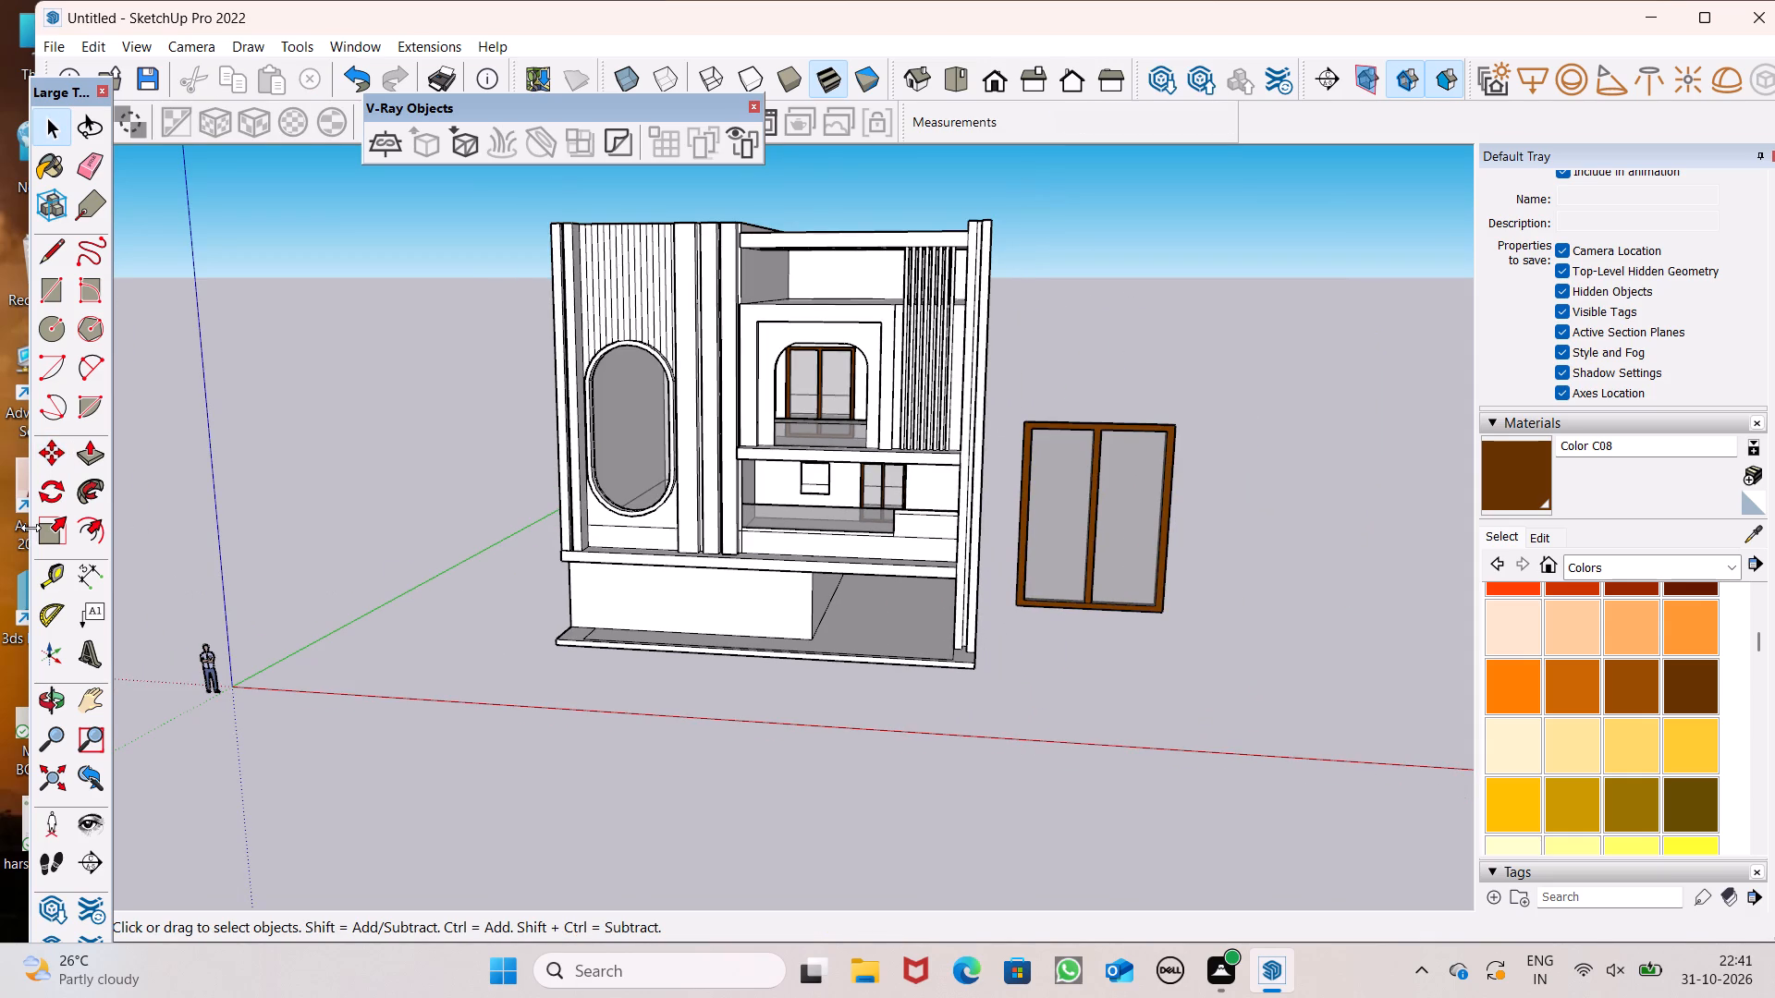
# Scale the copied frame beside the building uniformly down to about a third of its size.
pyautogui.click(31, 528)
pyautogui.click(1046, 434)
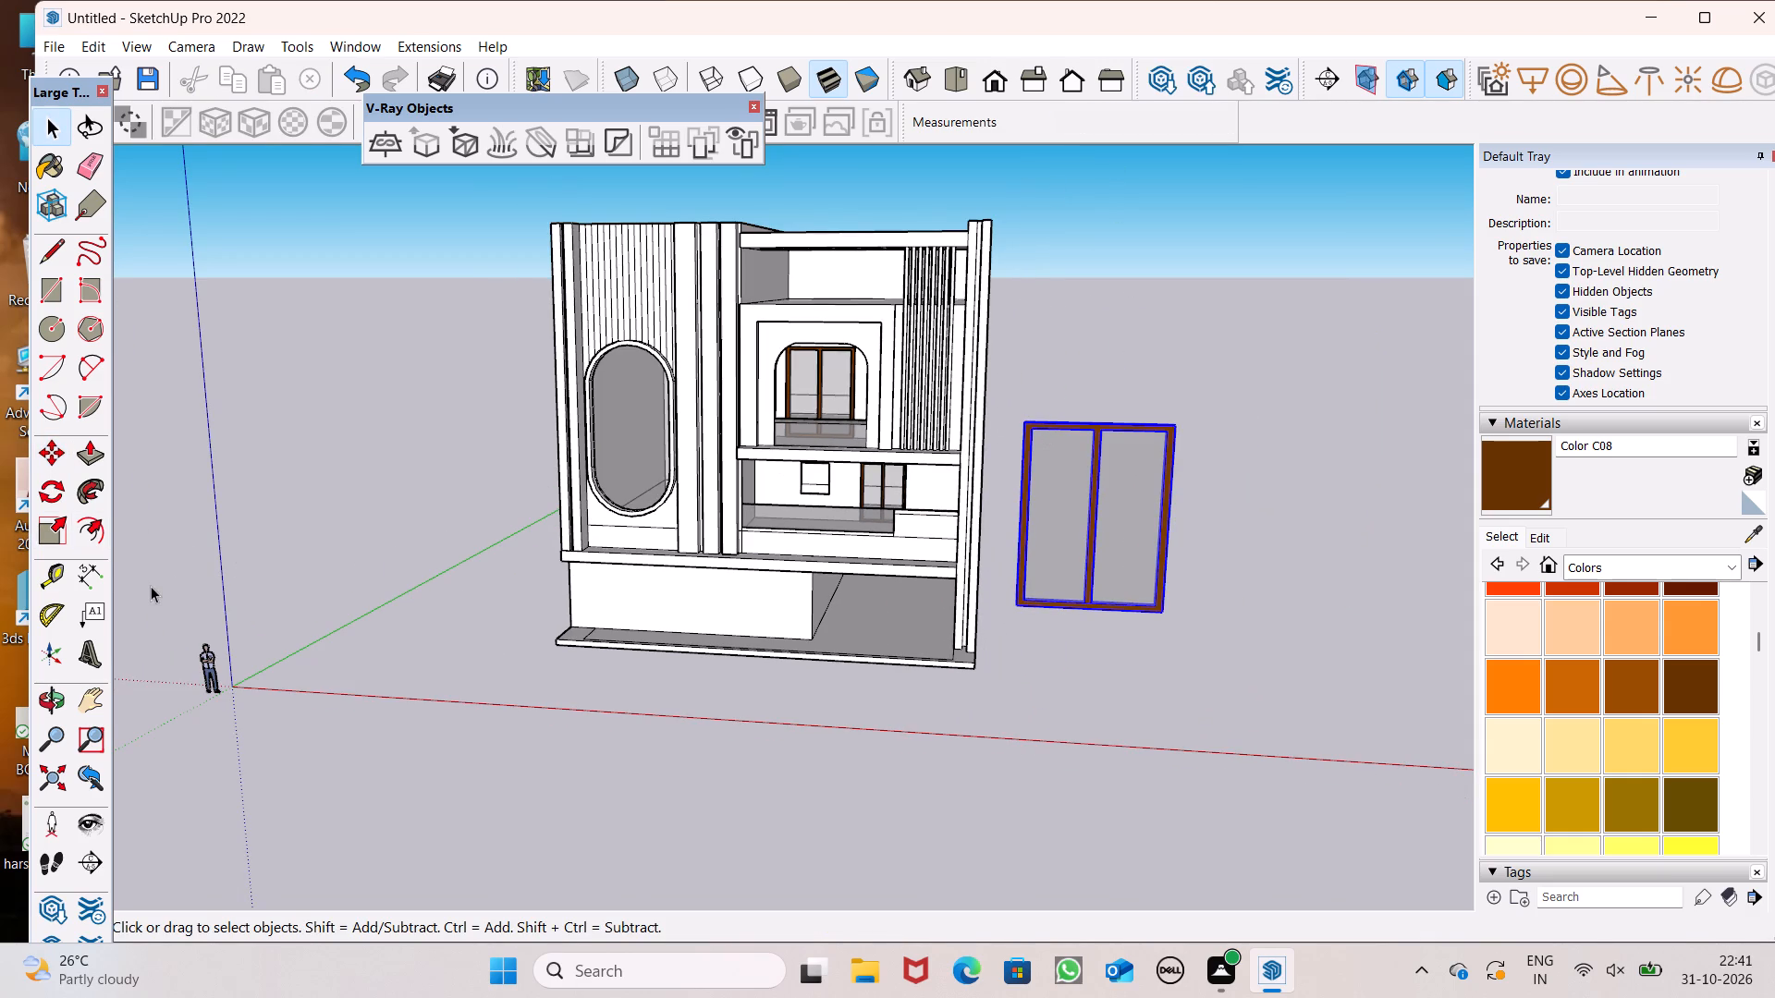
pyautogui.click(44, 524)
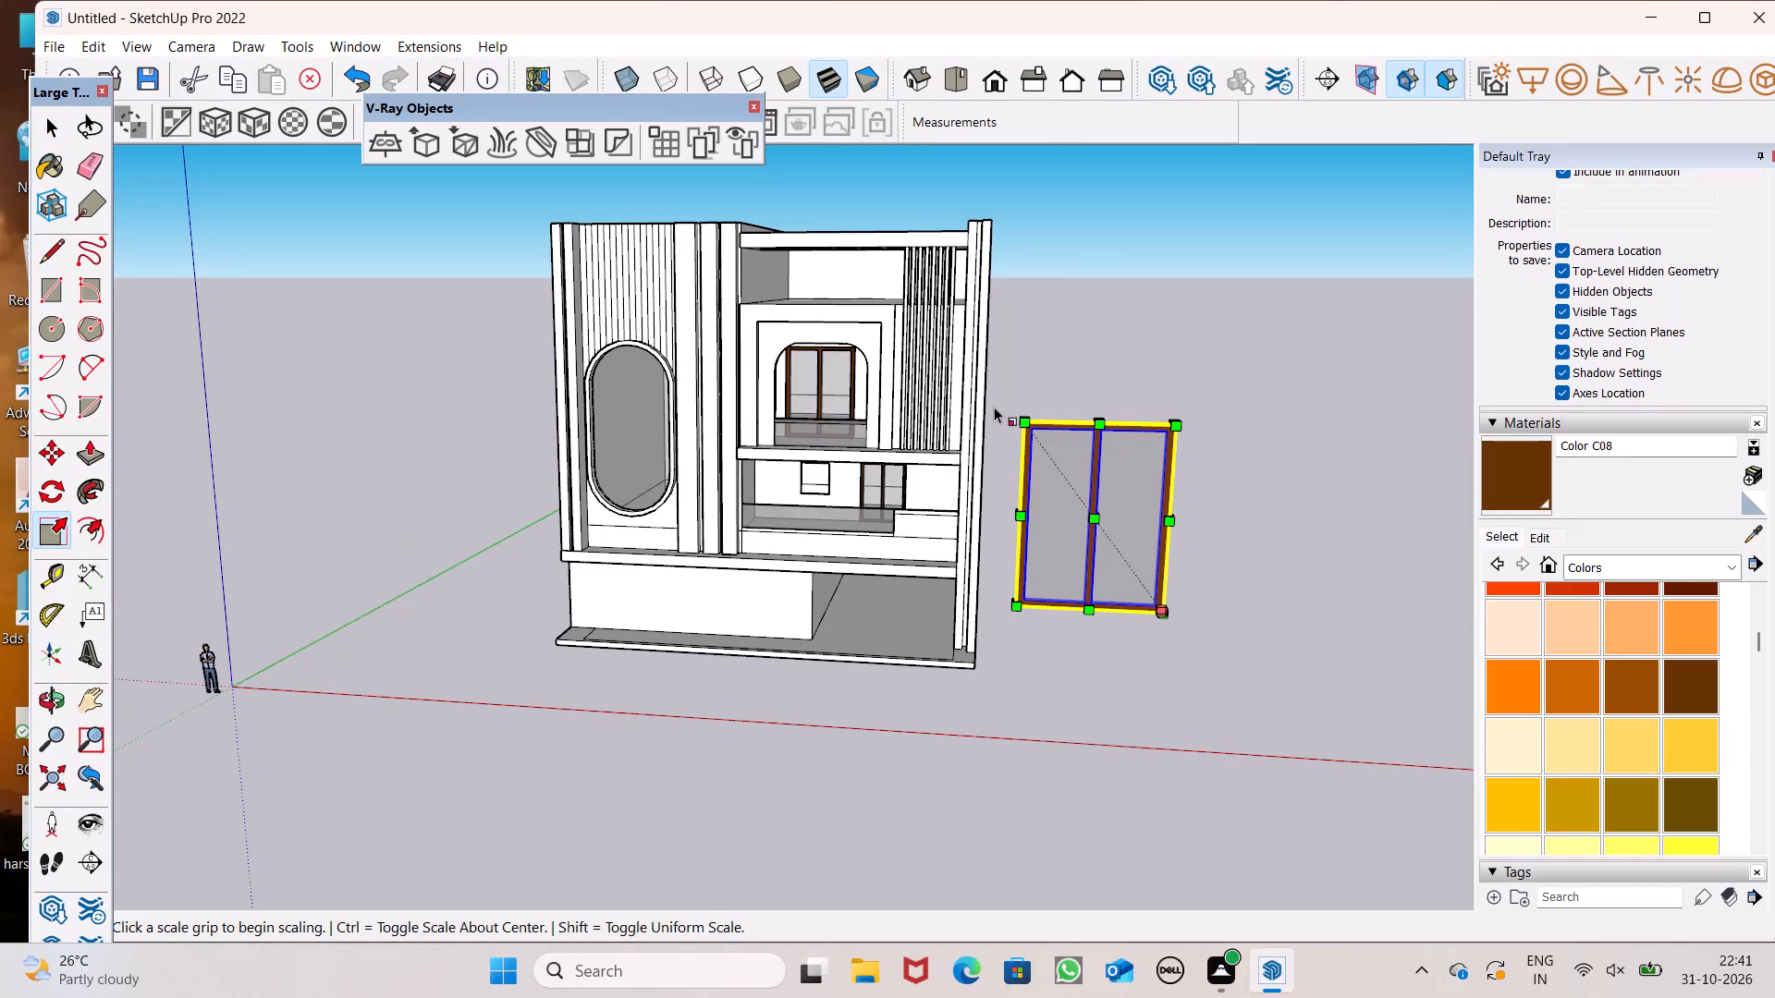
pyautogui.moveTo(1034, 422); pyautogui.dragTo(1068, 497)
pyautogui.moveTo(1068, 497); pyautogui.dragTo(1101, 595)
pyautogui.moveTo(1033, 428); pyautogui.dragTo(1092, 556)
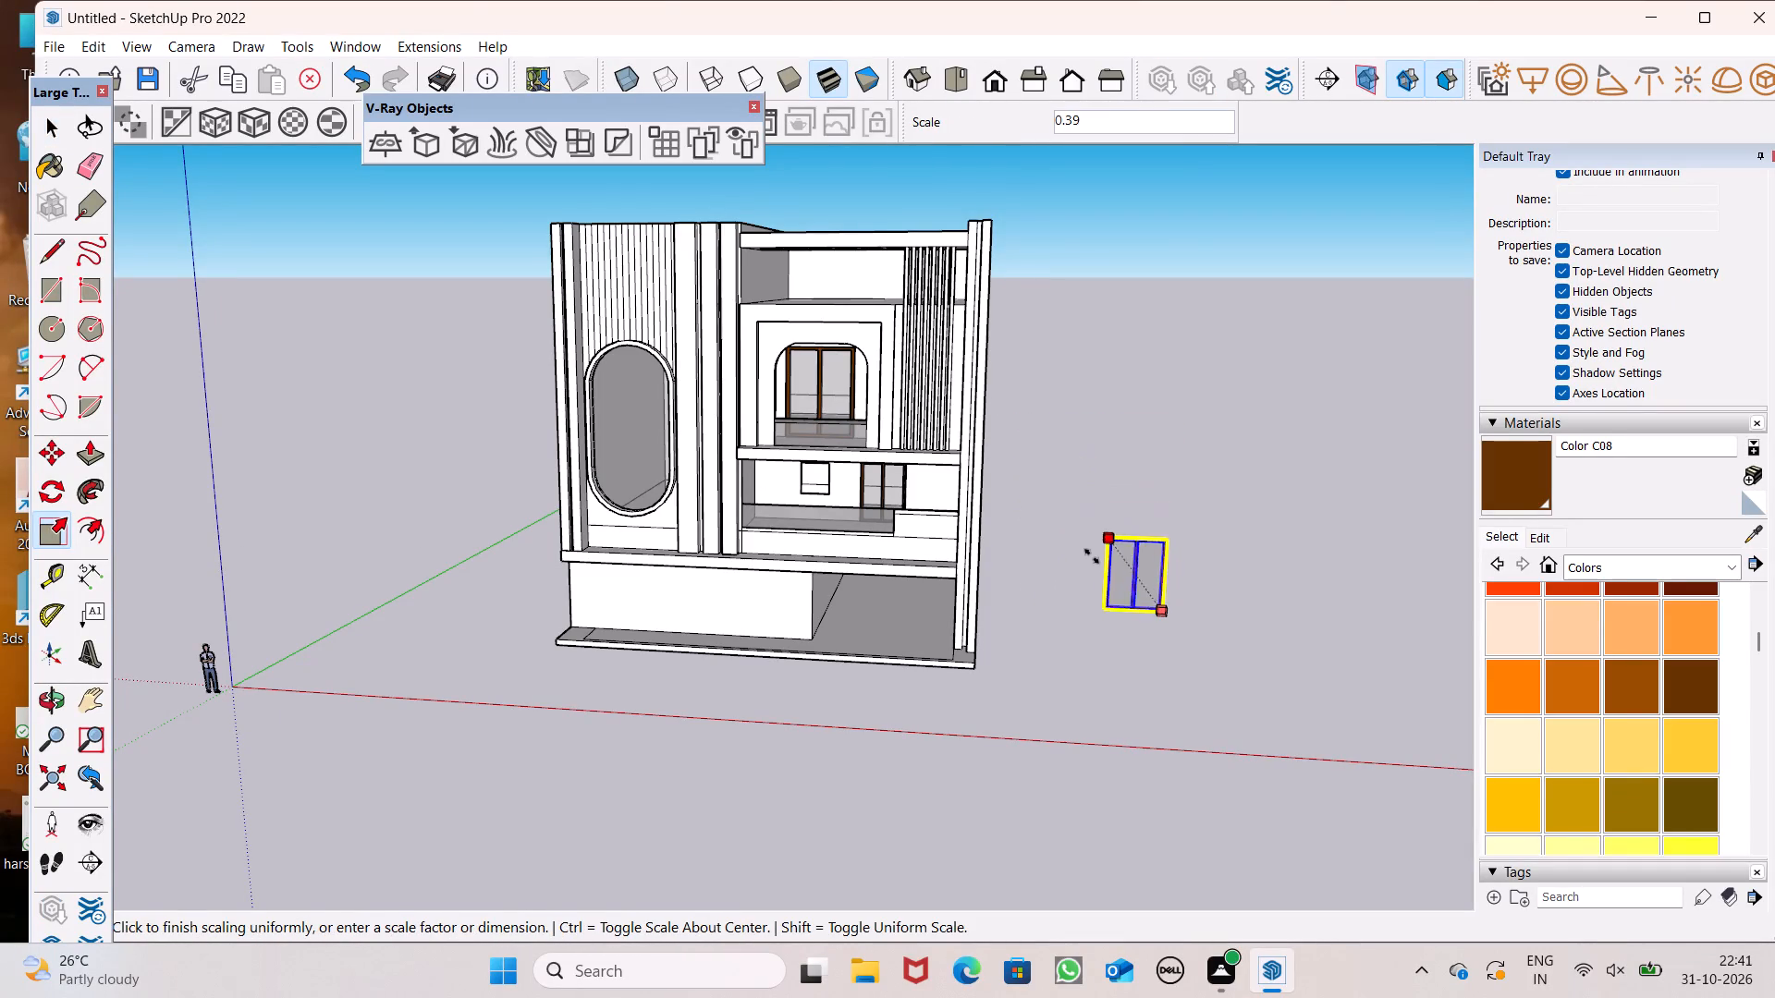
pyautogui.moveTo(1092, 556); pyautogui.dragTo(1096, 558)
pyautogui.press('space')
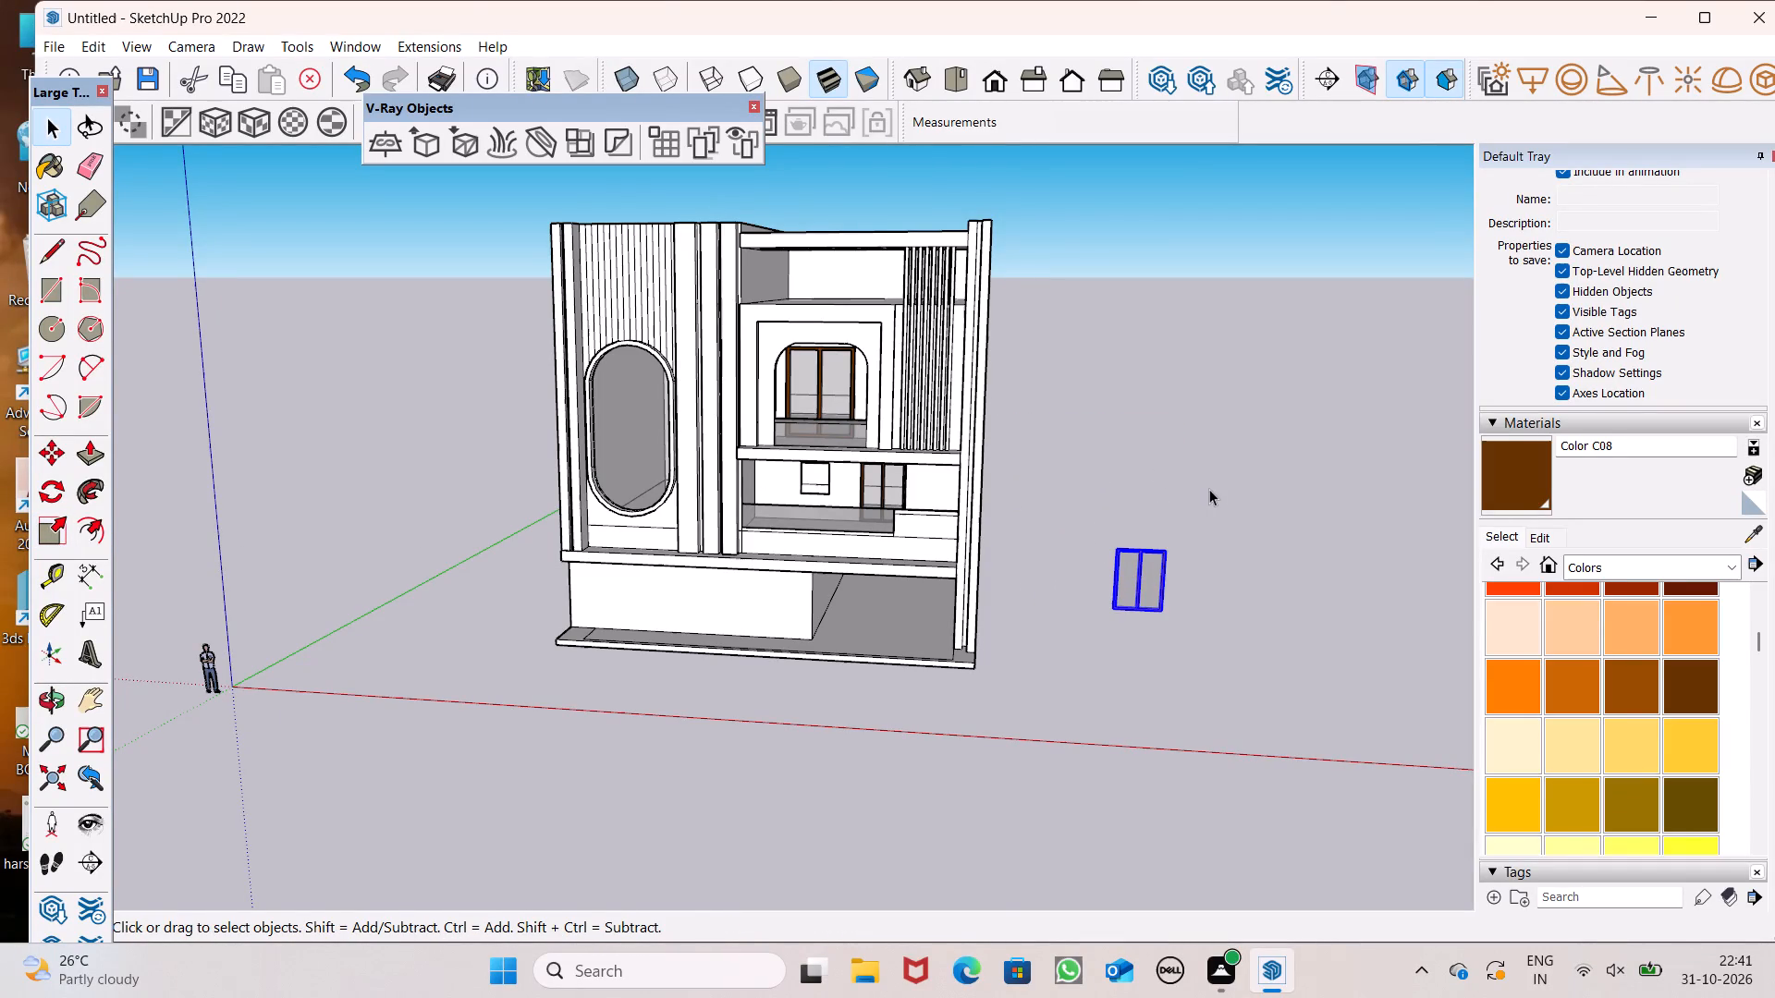
# Move the scaled-down frame to the small opening beside the lower-floor window, matching their lower right corners.
pyautogui.press('m')
pyautogui.press('Return')
pyautogui.scroll(6, 1137, 589)
pyautogui.scroll(-3, 1267, 607)
pyautogui.moveTo(1263, 620); pyautogui.dragTo(1276, 643, button='middle')
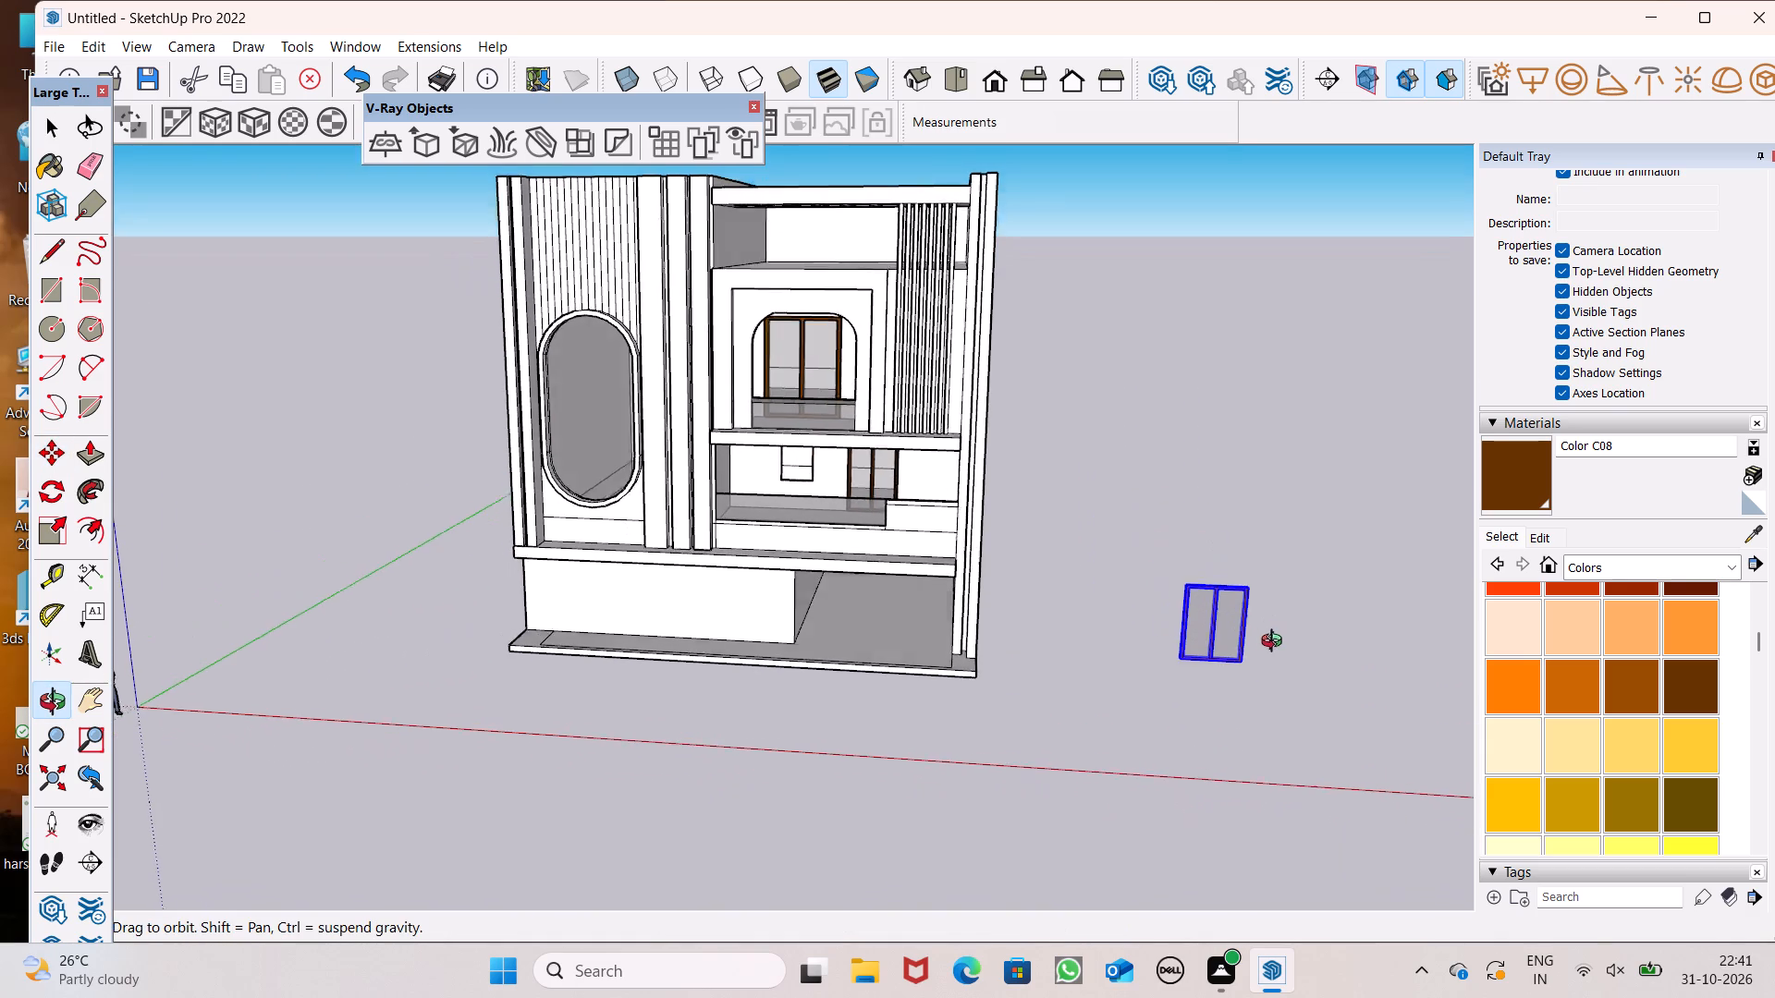
pyautogui.moveTo(1276, 643); pyautogui.dragTo(1276, 613, button='middle')
pyautogui.moveTo(1255, 593); pyautogui.dragTo(1034, 576)
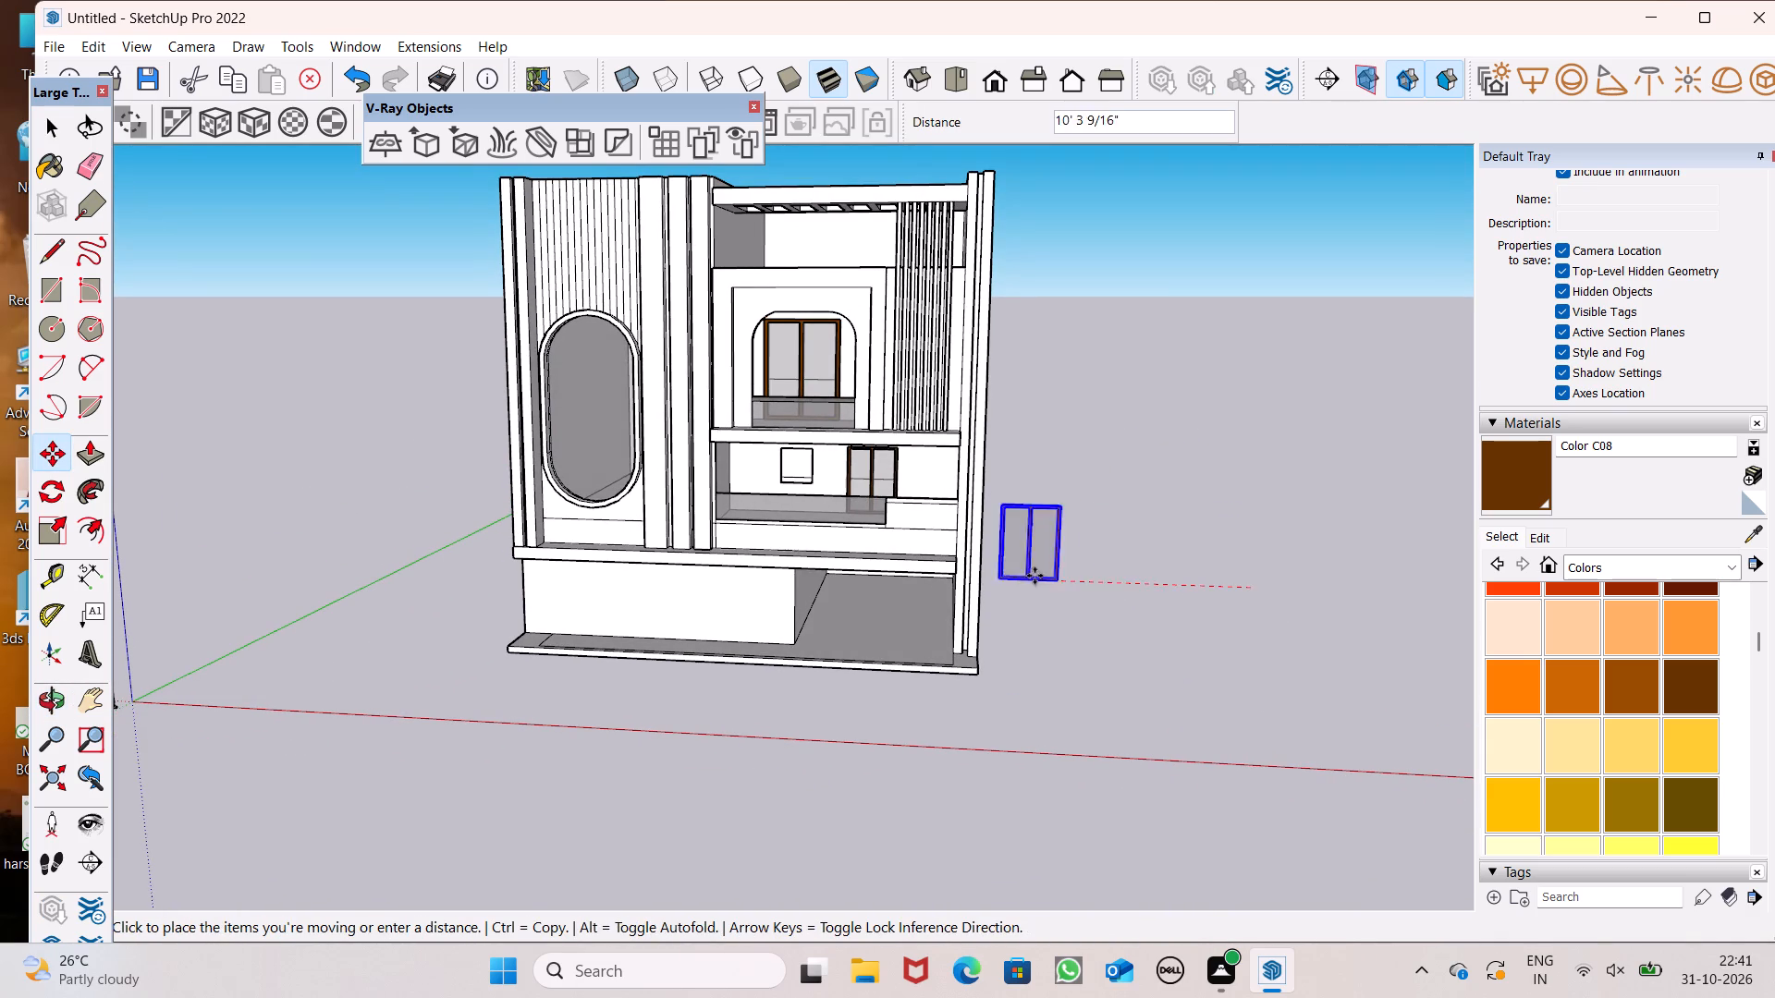
pyautogui.moveTo(1034, 576); pyautogui.dragTo(797, 451)
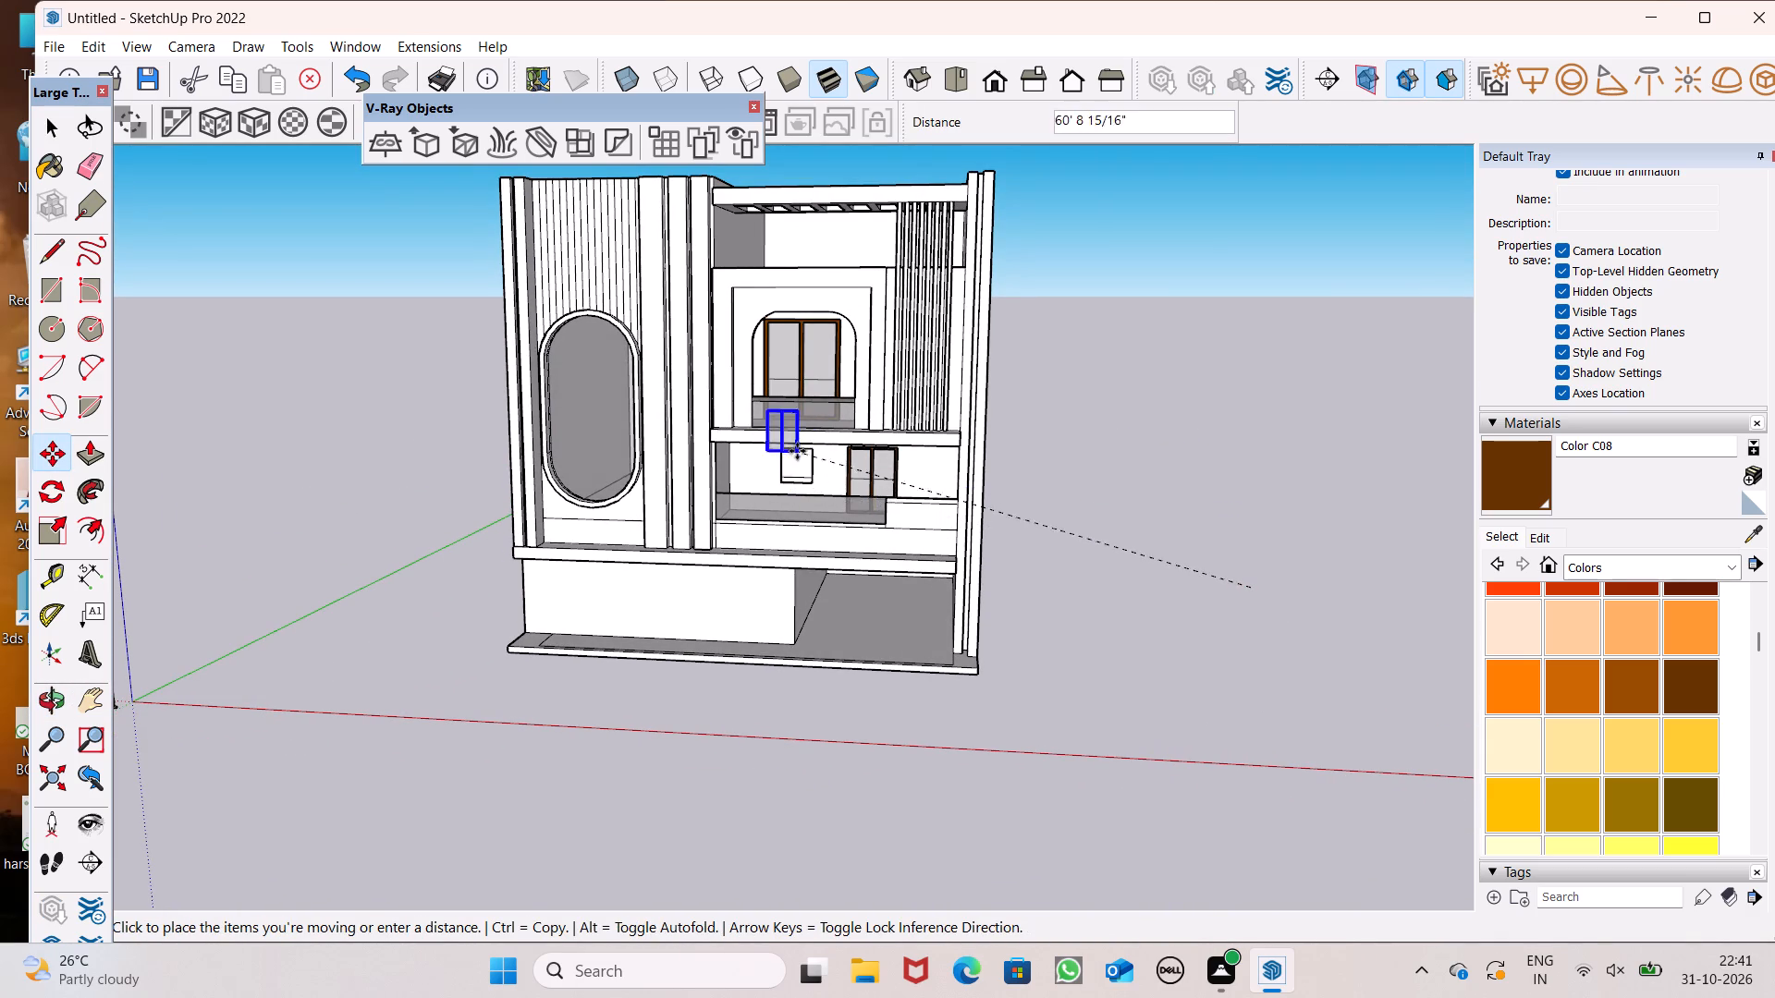
pyautogui.moveTo(797, 451); pyautogui.dragTo(799, 481)
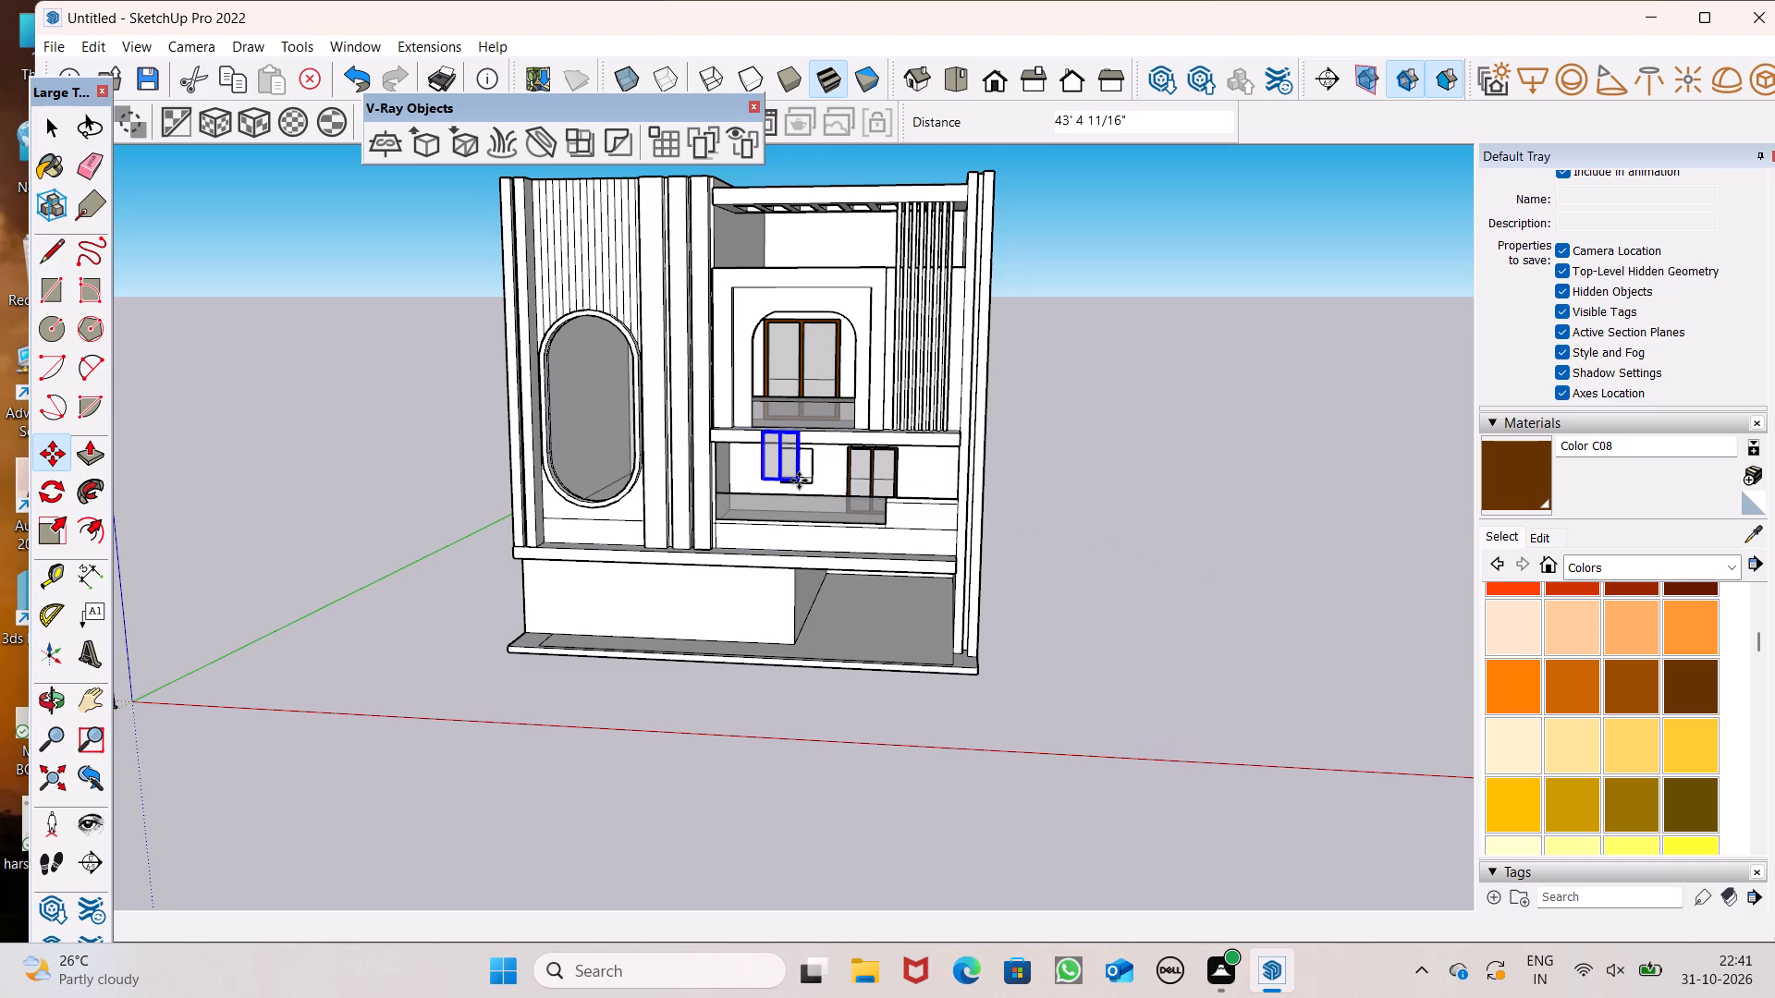
pyautogui.scroll(9, 753, 466)
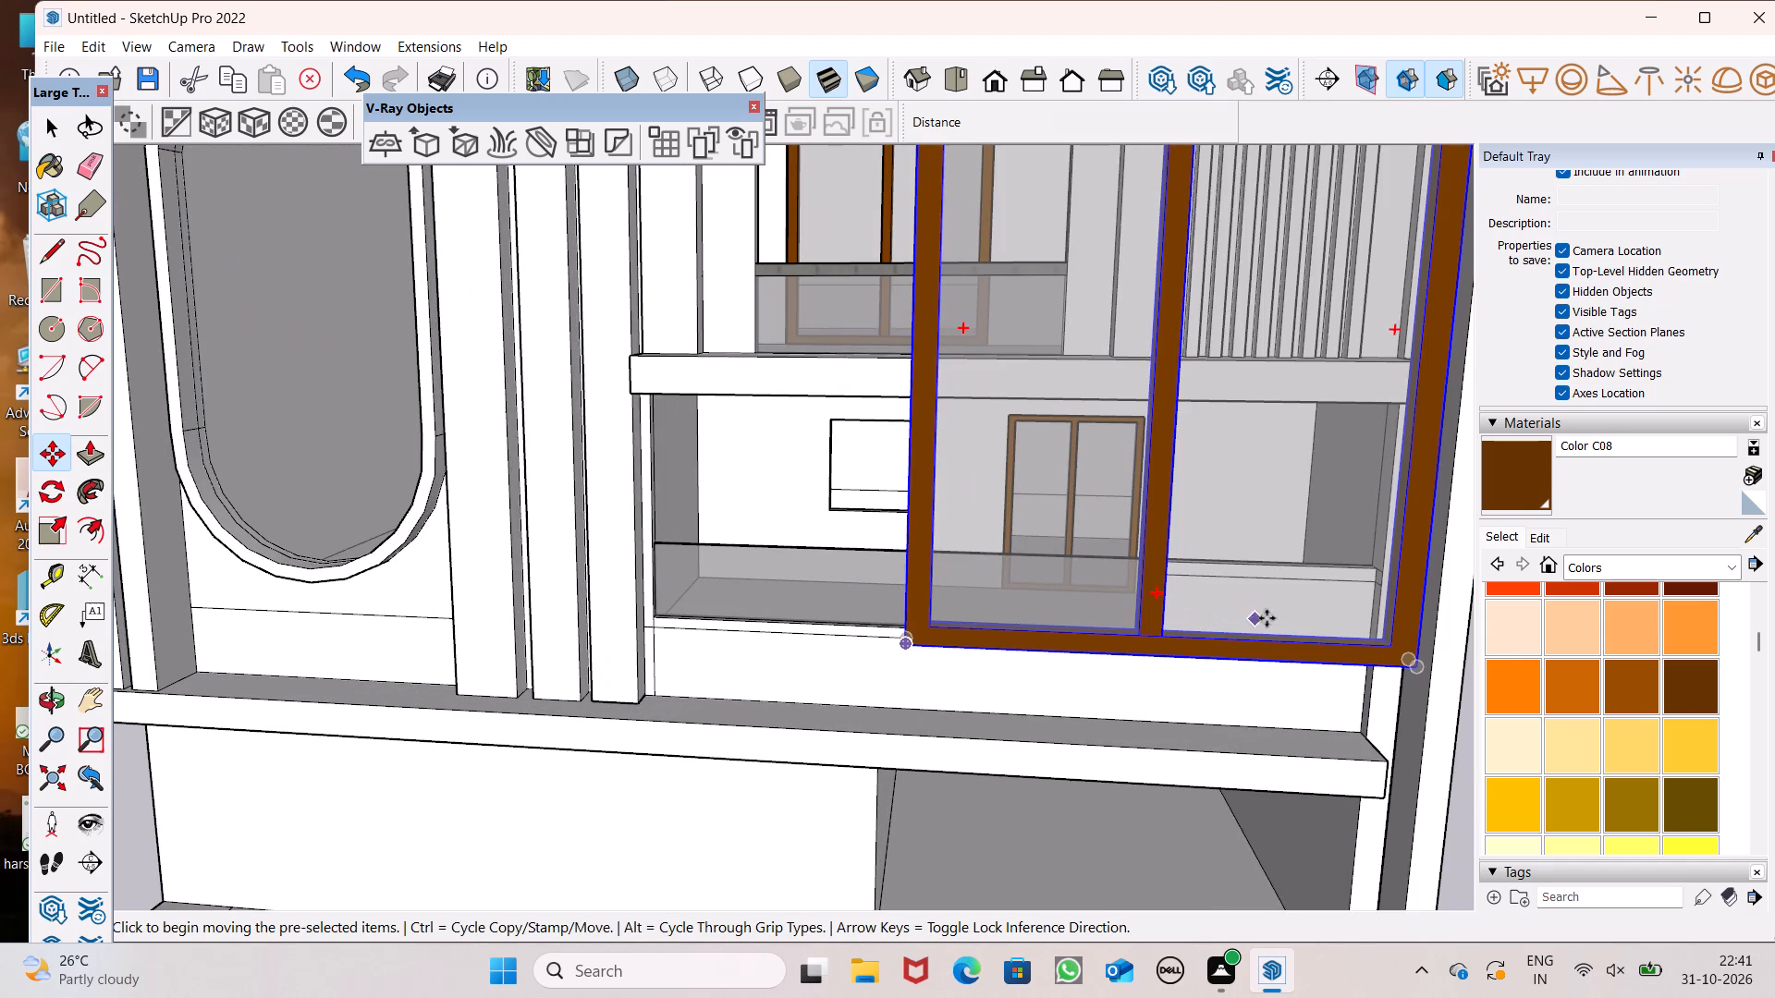
pyautogui.moveTo(1414, 673); pyautogui.dragTo(823, 447)
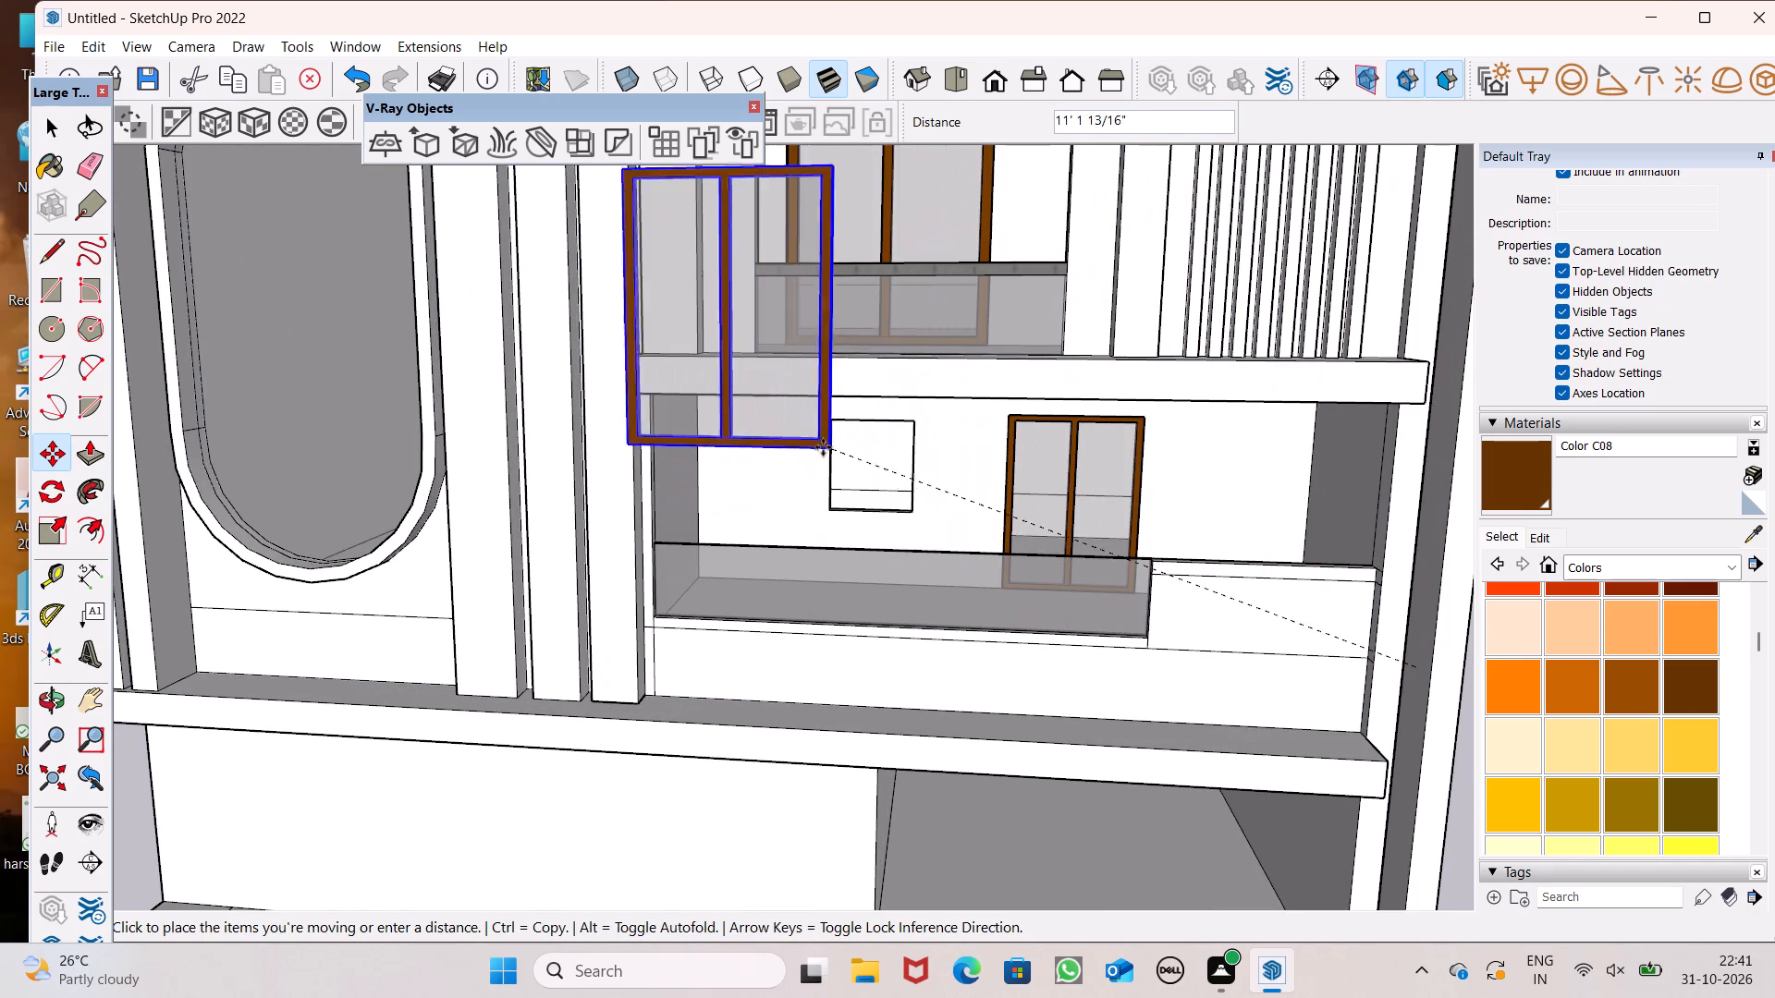
pyautogui.moveTo(823, 447); pyautogui.dragTo(872, 454)
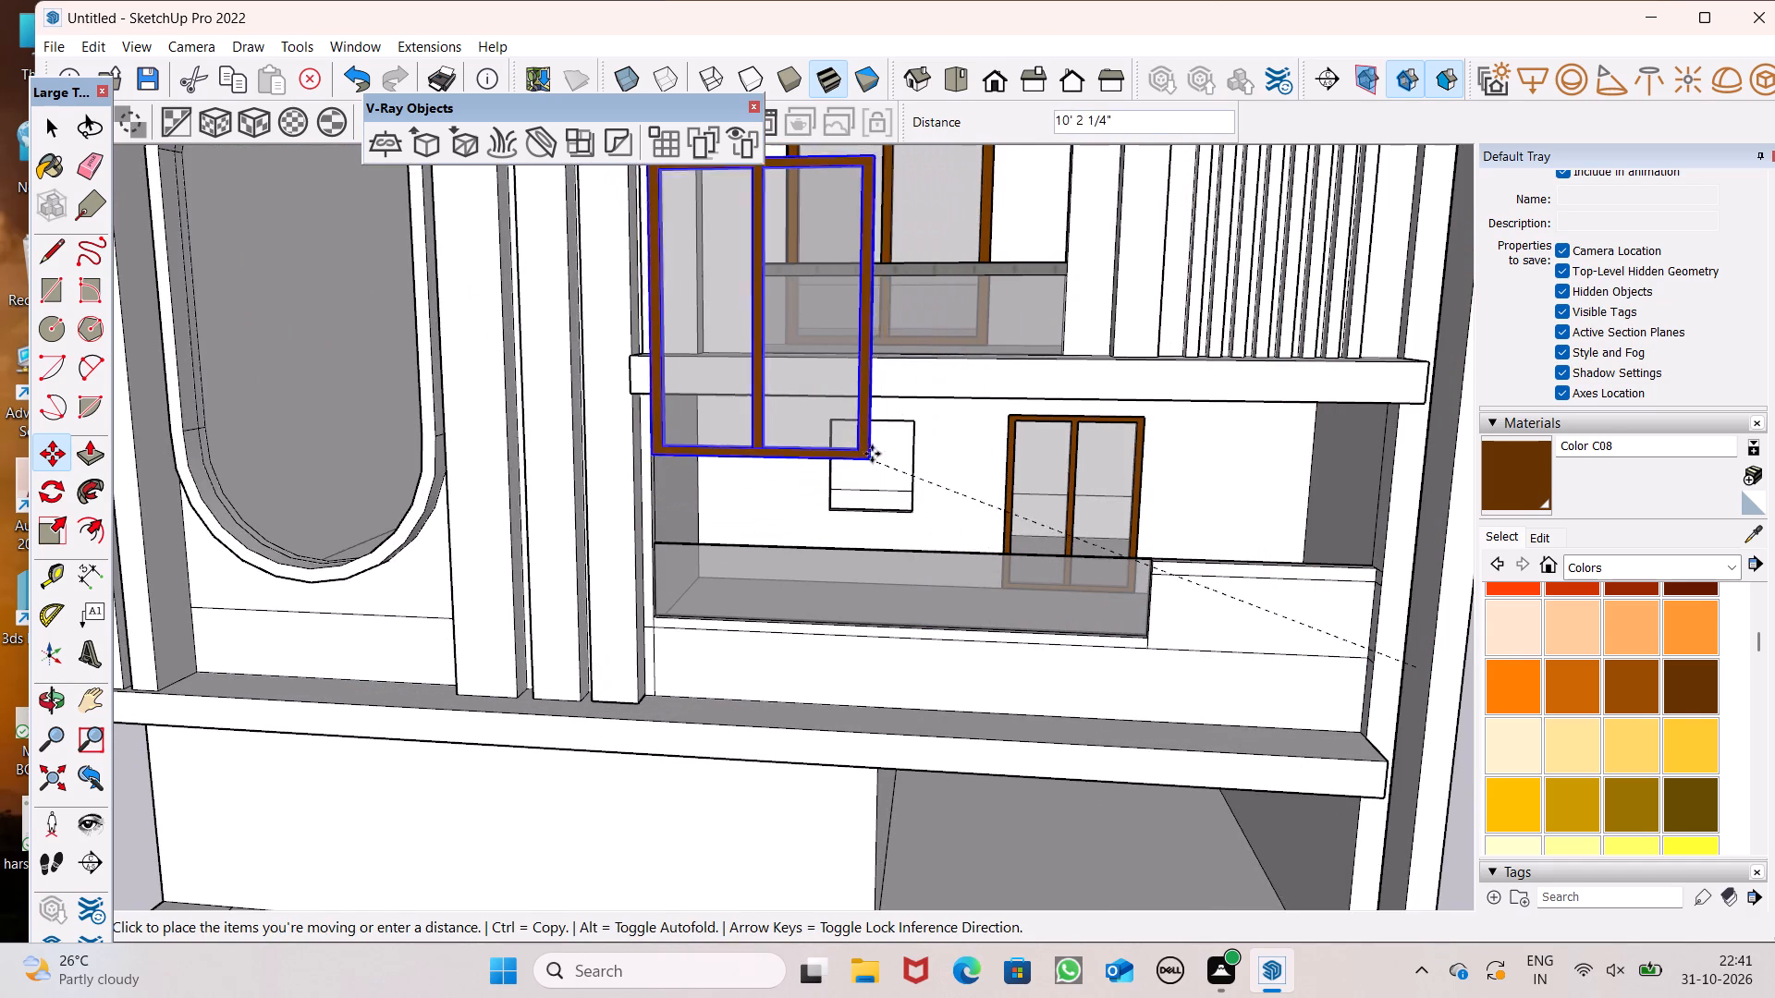
pyautogui.moveTo(872, 454); pyautogui.dragTo(913, 503)
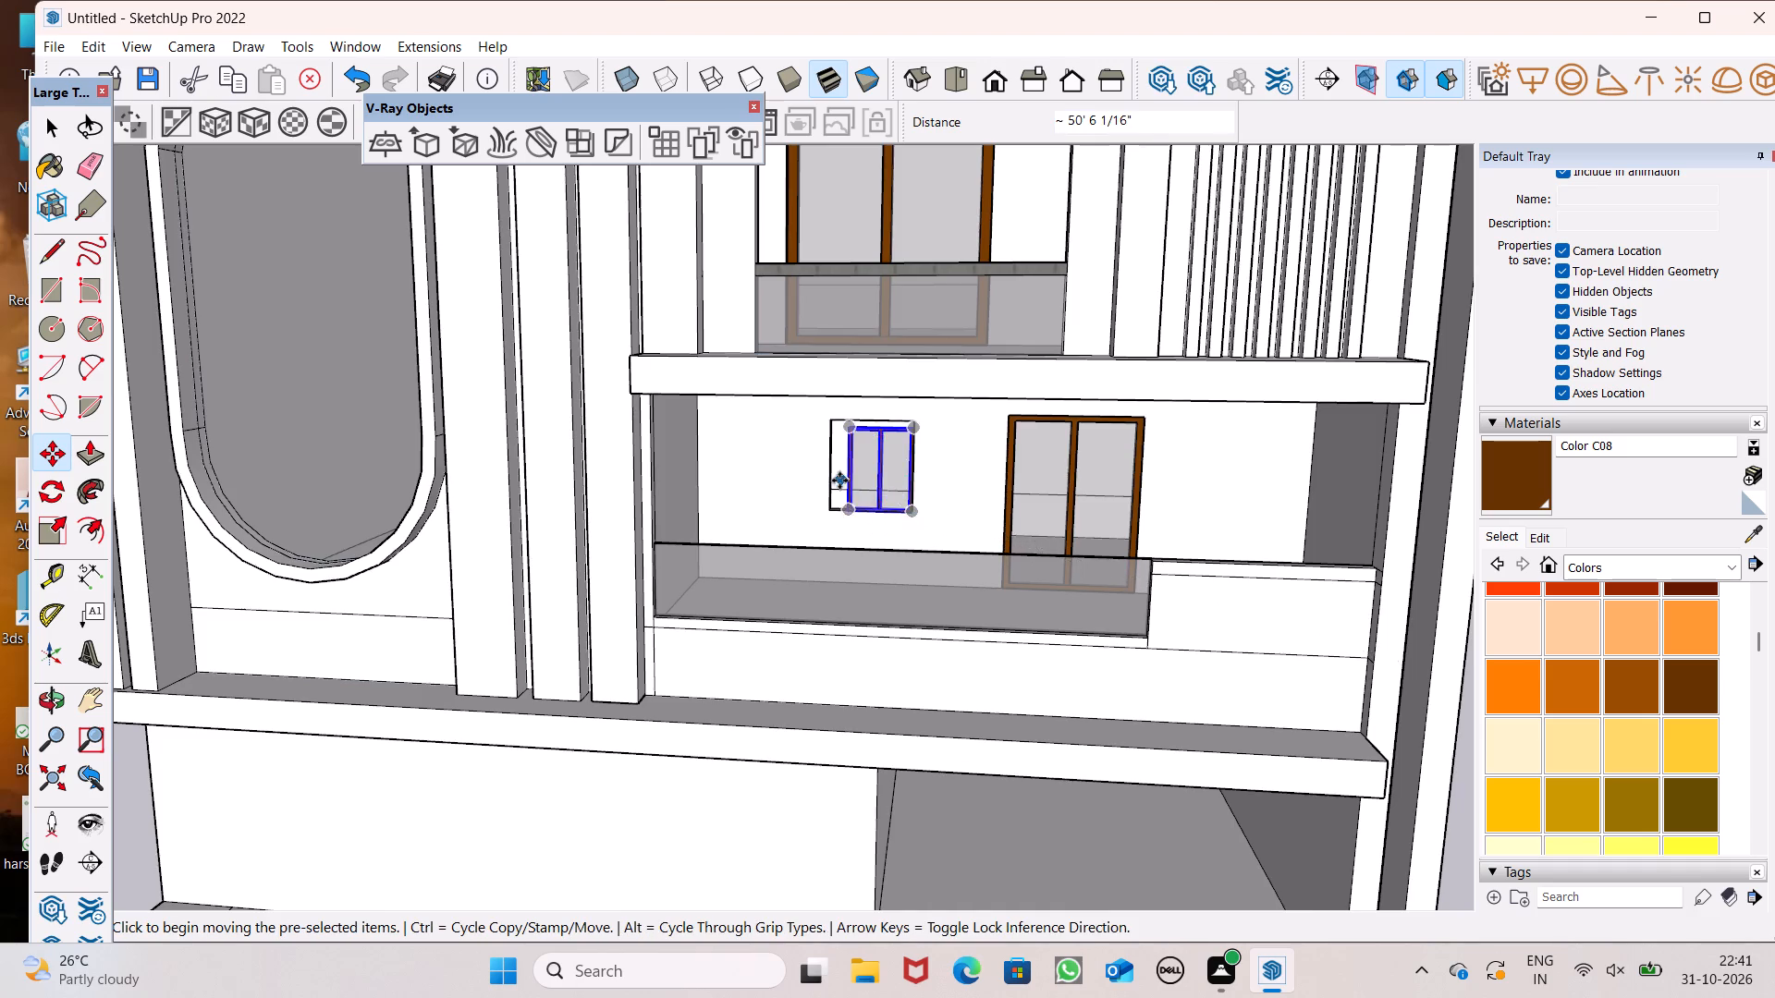
# Recess the small frame 3" into the opening from its lower right corner, and shift it a further 15/16".
pyautogui.scroll(8, 839, 480)
pyautogui.scroll(-5, 890, 518)
pyautogui.moveTo(1031, 548); pyautogui.dragTo(1063, 530, button='middle')
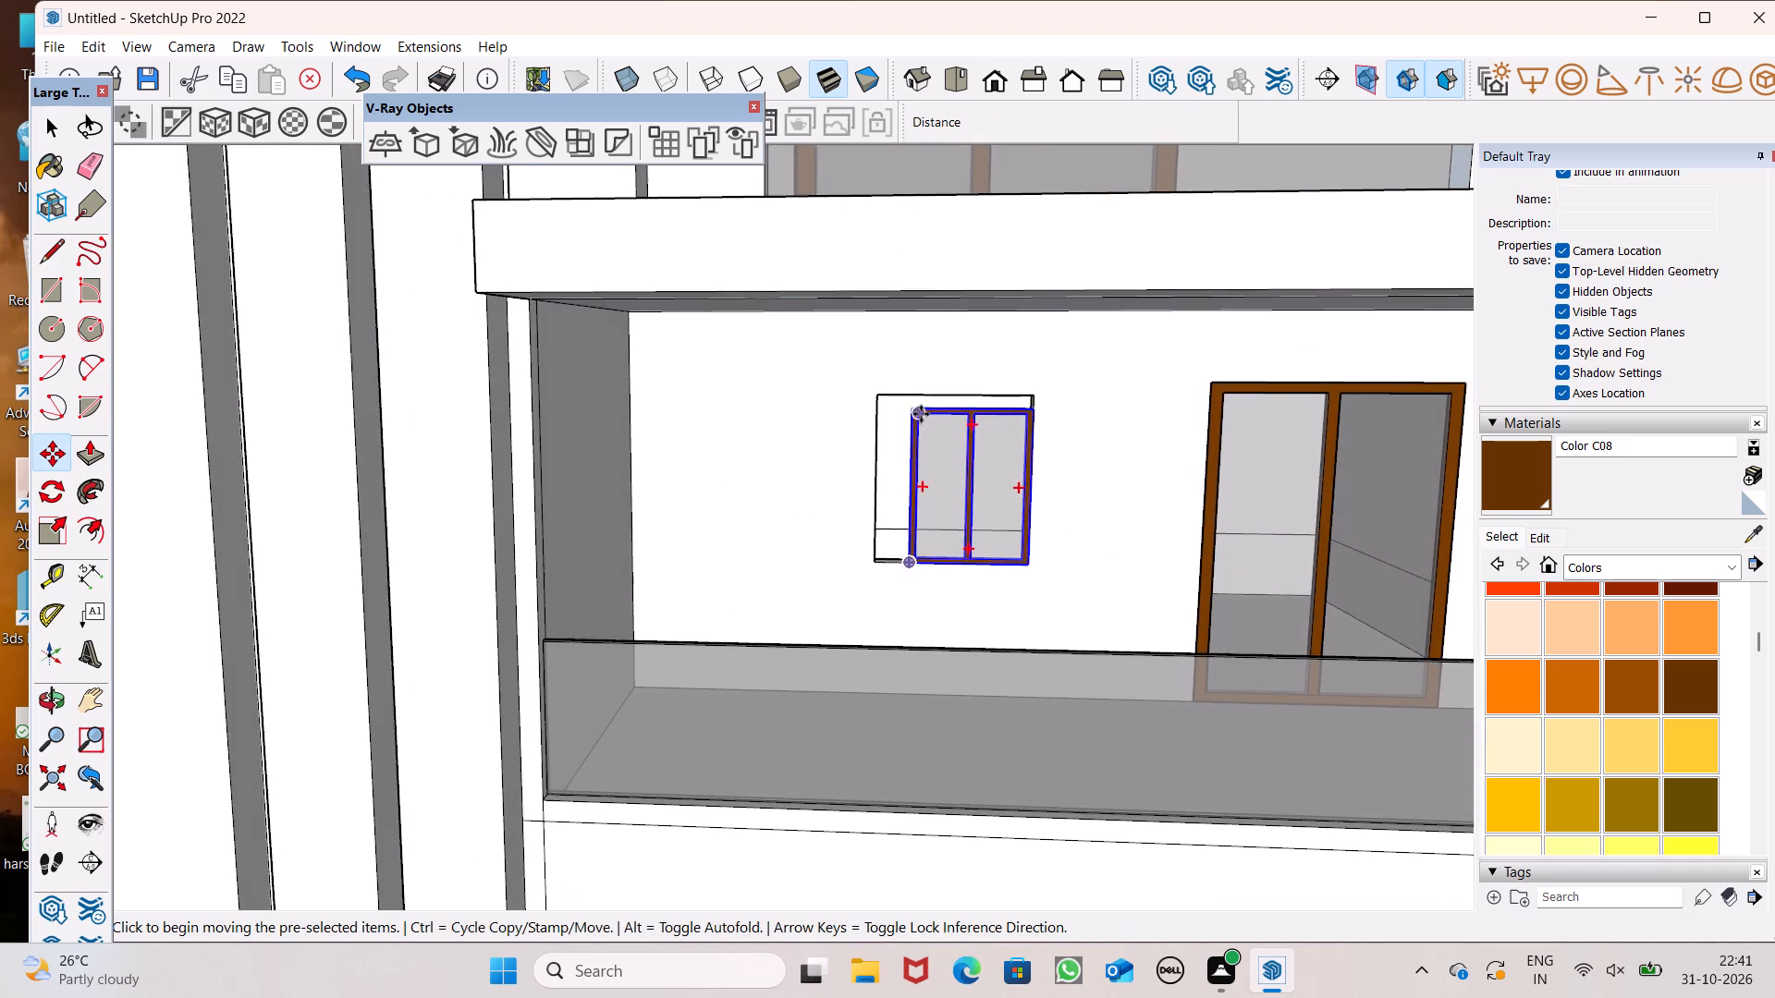
pyautogui.scroll(6, 921, 414)
pyautogui.moveTo(1126, 708); pyautogui.dragTo(1131, 722, button='middle')
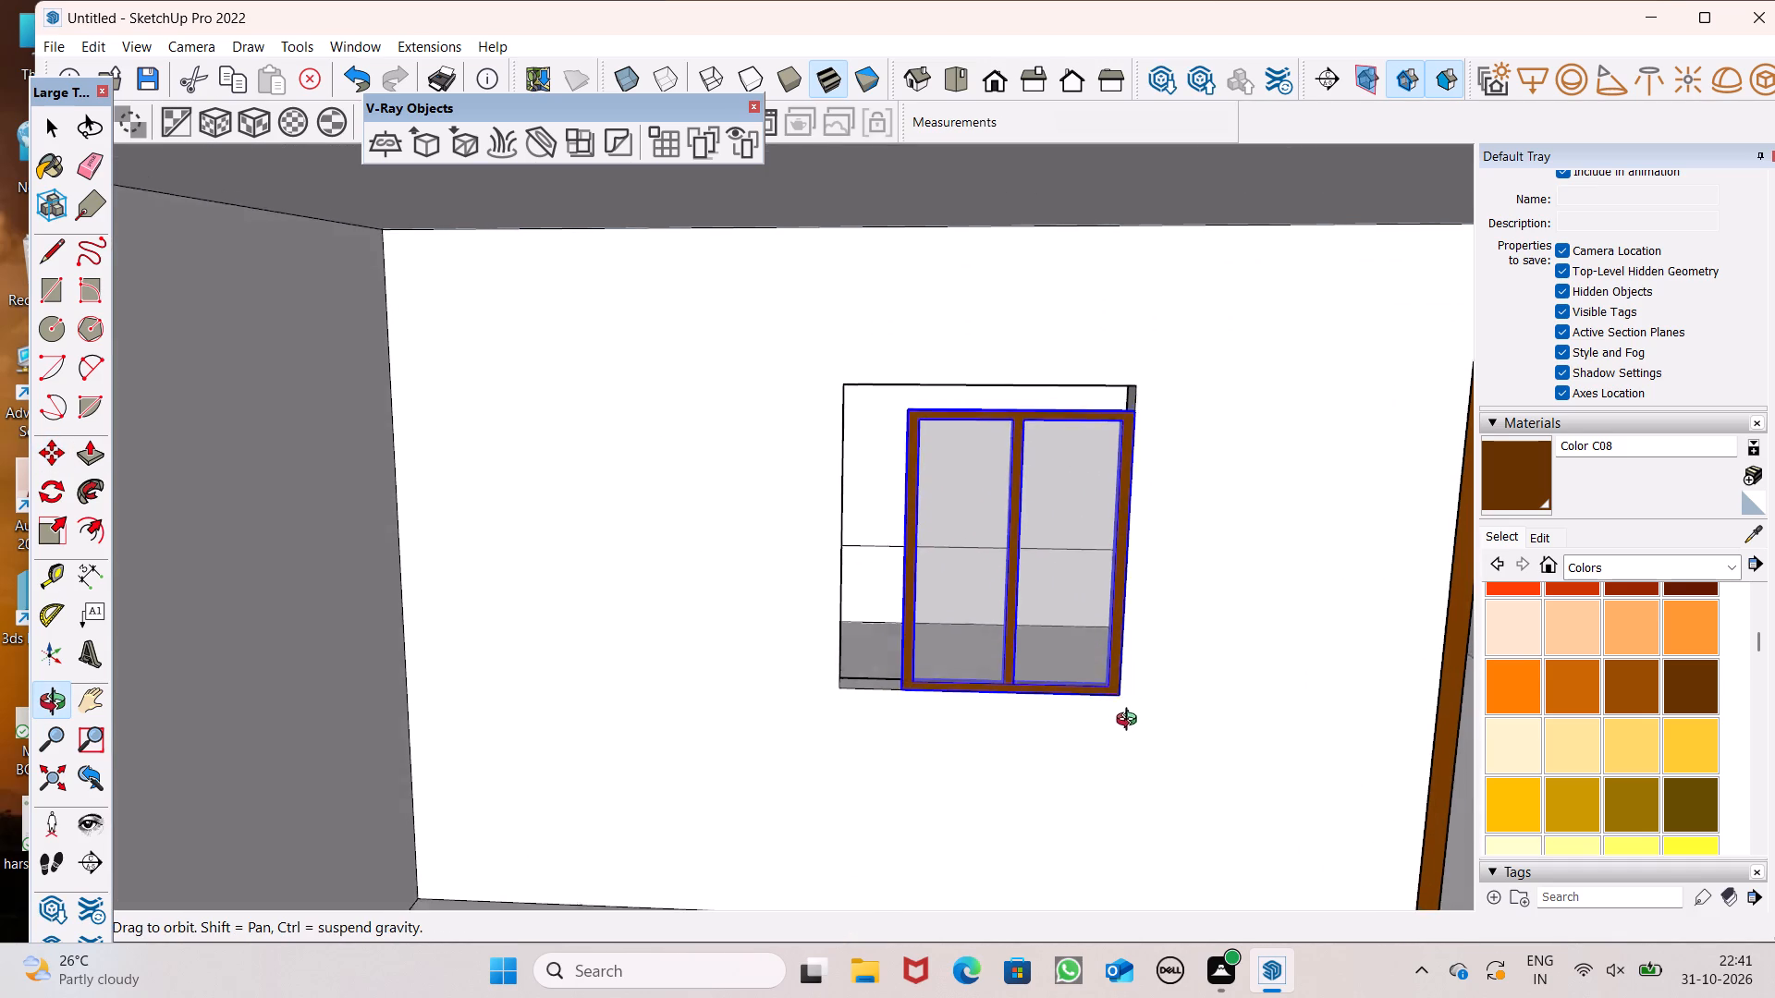
pyautogui.moveTo(1131, 722); pyautogui.dragTo(1149, 742, button='middle')
pyautogui.scroll(8, 1106, 697)
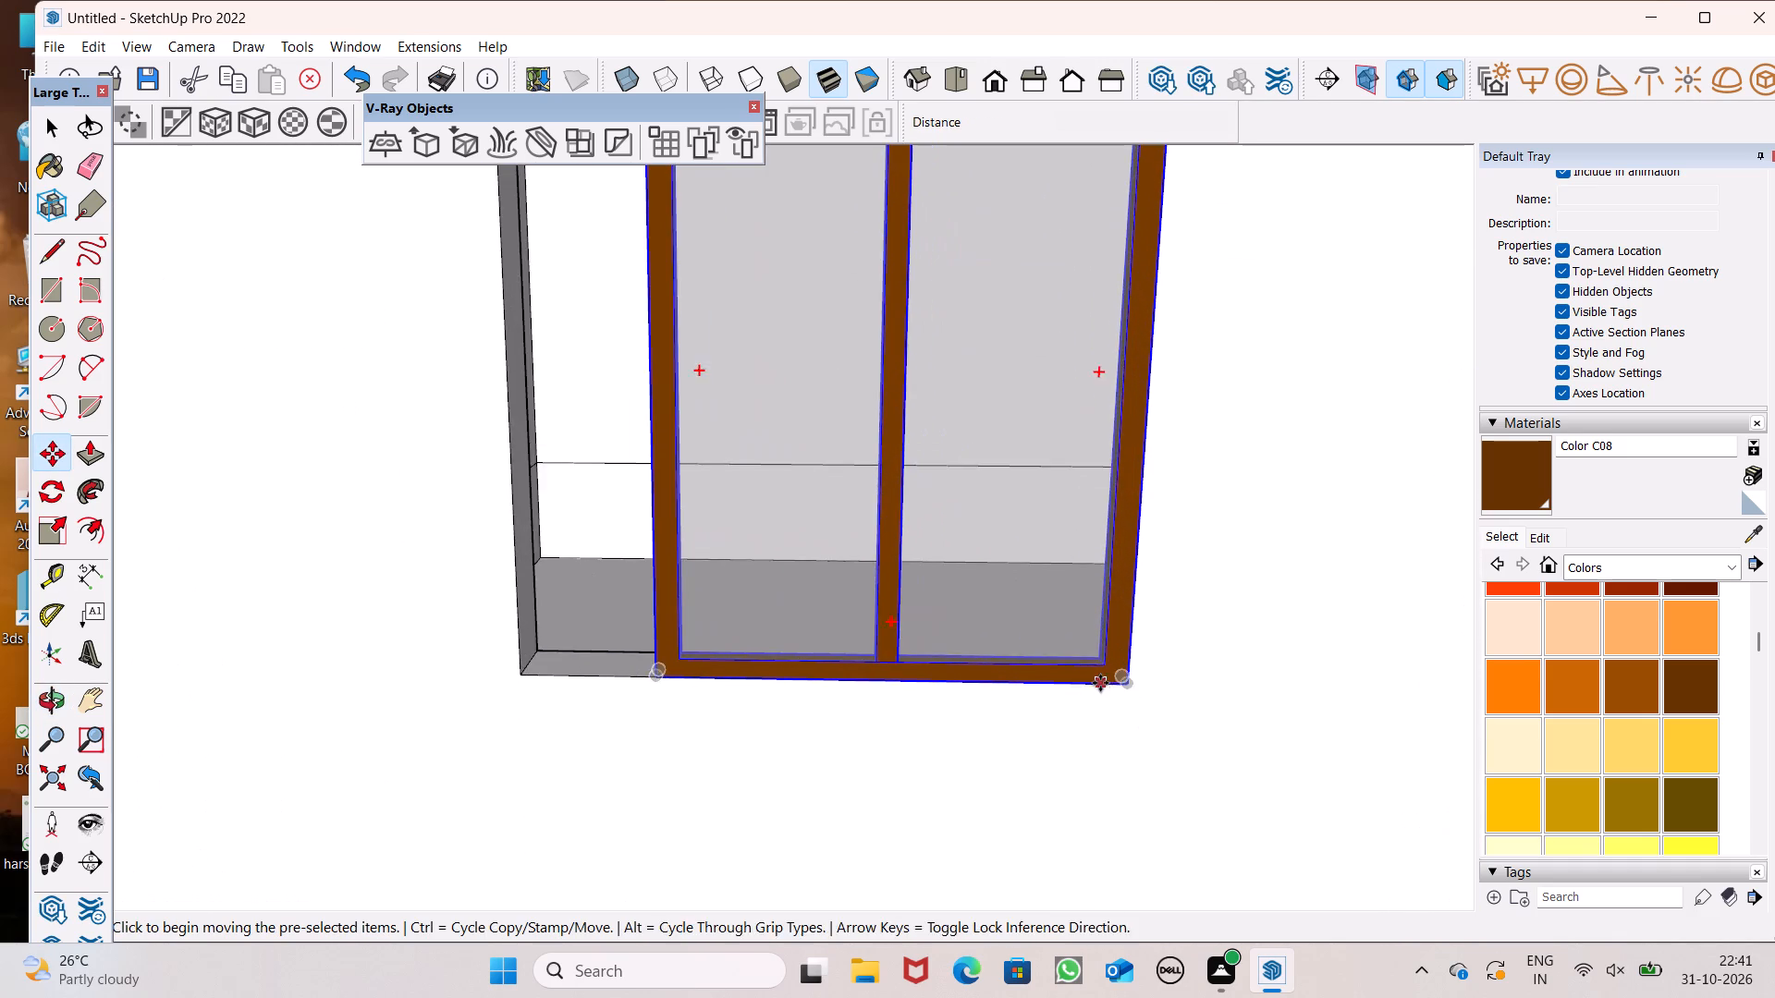
pyautogui.moveTo(1097, 683); pyautogui.dragTo(1087, 756, button='middle')
pyautogui.scroll(5, 1087, 756)
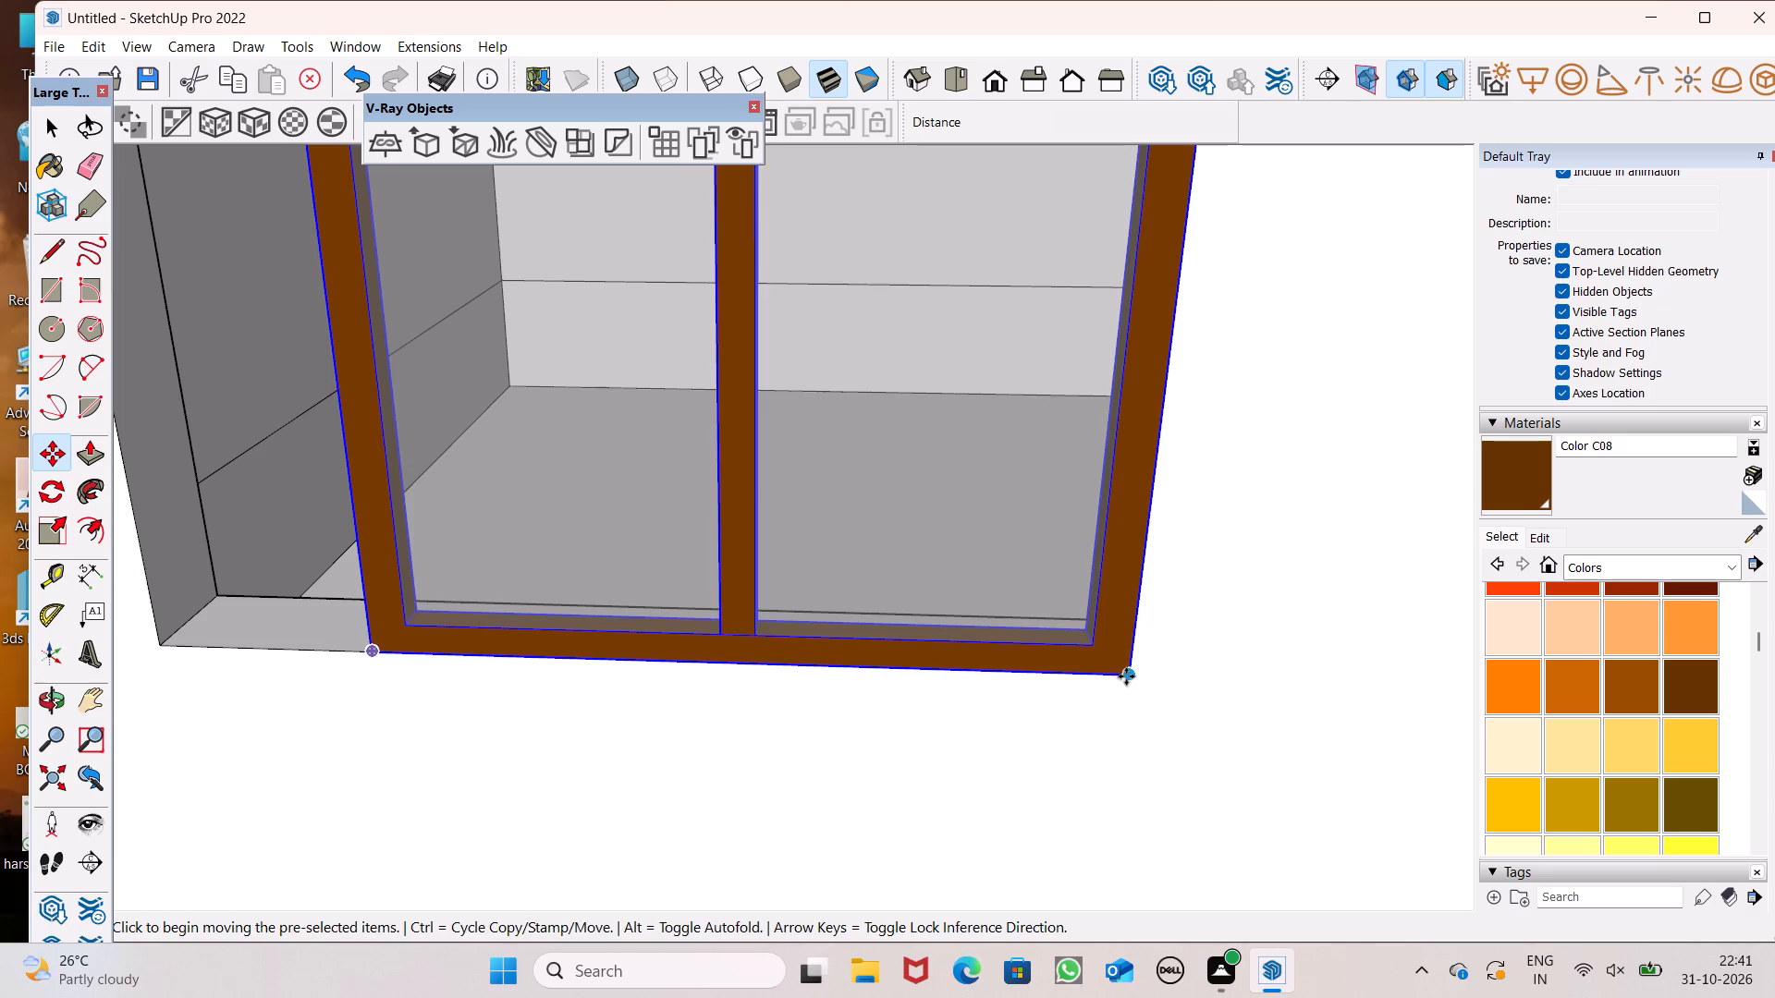
pyautogui.moveTo(1126, 676); pyautogui.dragTo(1112, 654)
pyautogui.scroll(1, 1112, 654)
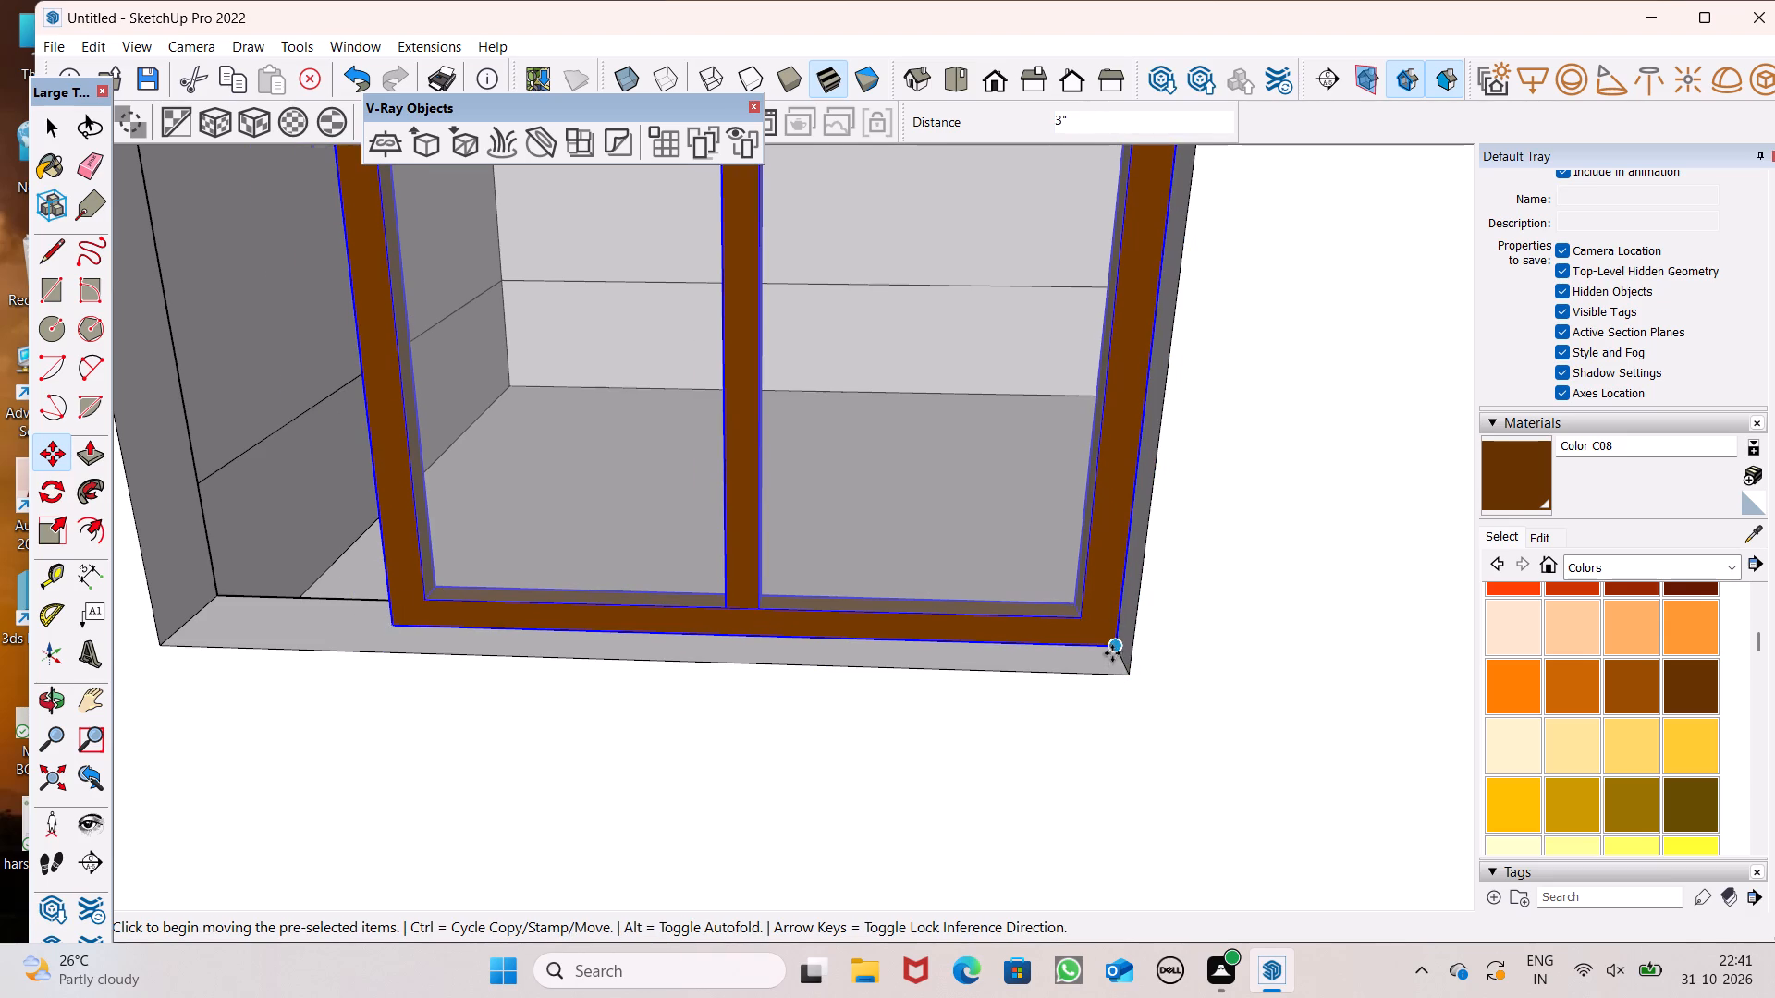
pyautogui.scroll(3, 1112, 653)
pyautogui.moveTo(1109, 644); pyautogui.dragTo(1117, 659)
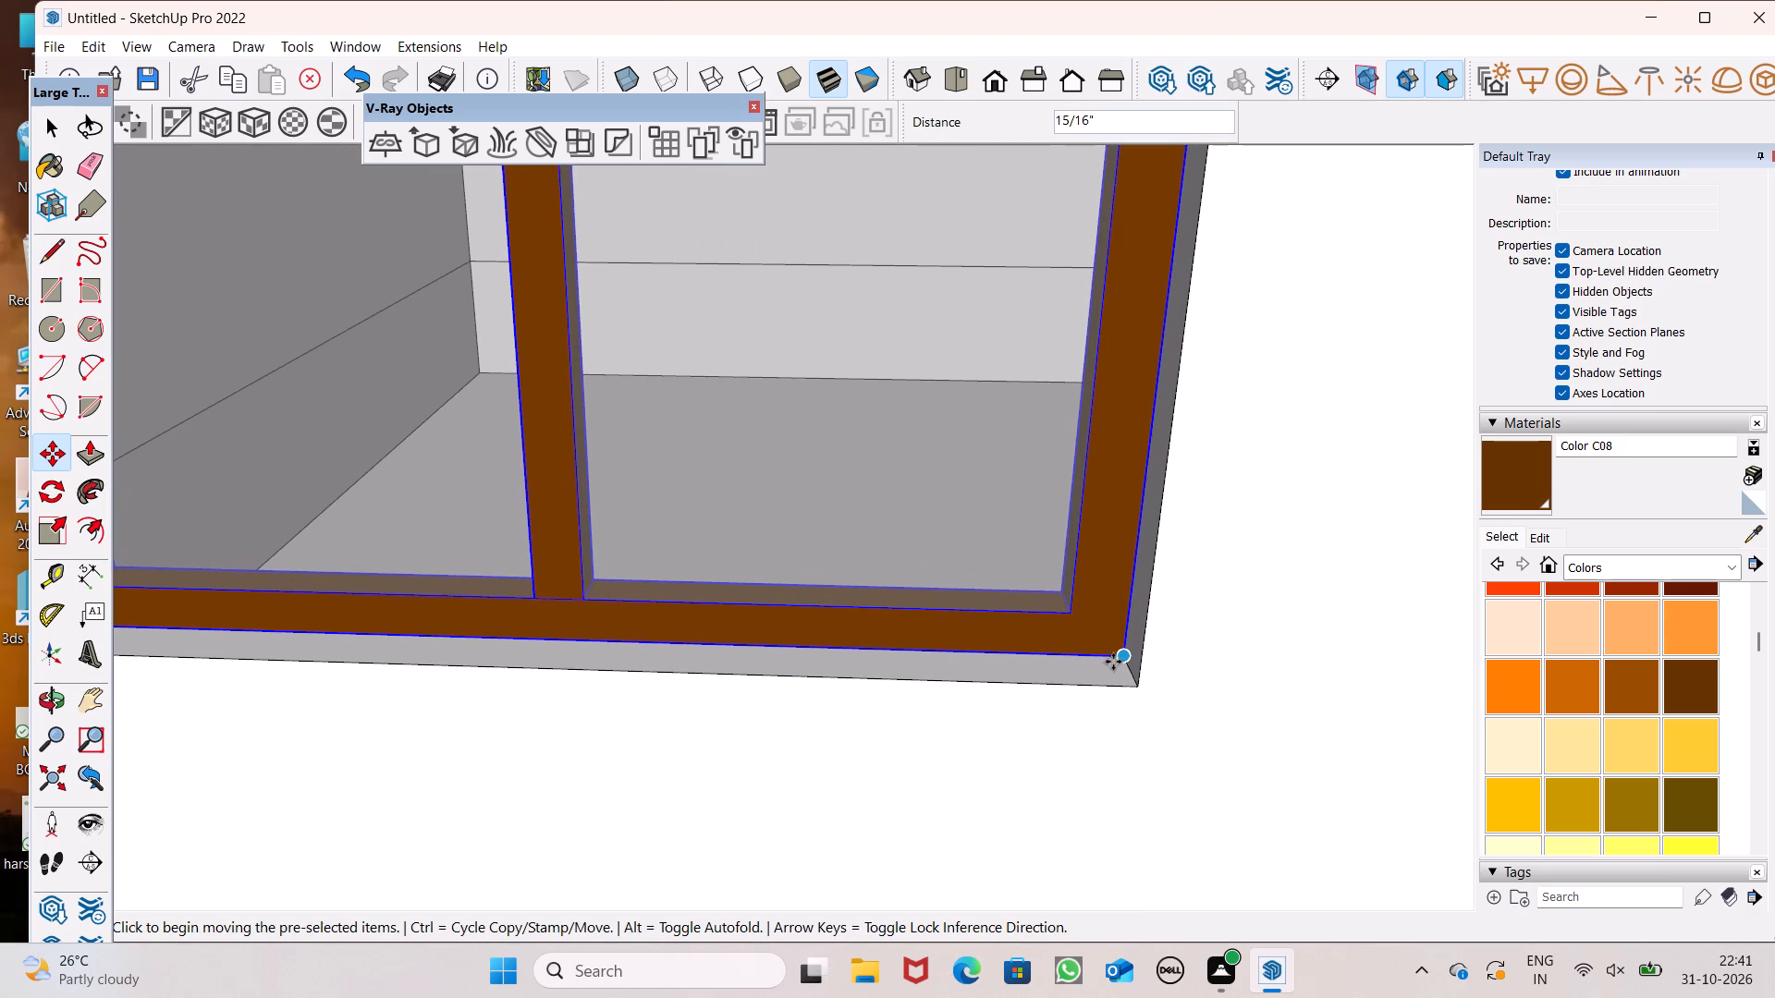
# Stretch the small brown window frame widthwise until its free side meets the far side of the small opening.
pyautogui.scroll(-13, 1112, 664)
pyautogui.scroll(-3, 900, 748)
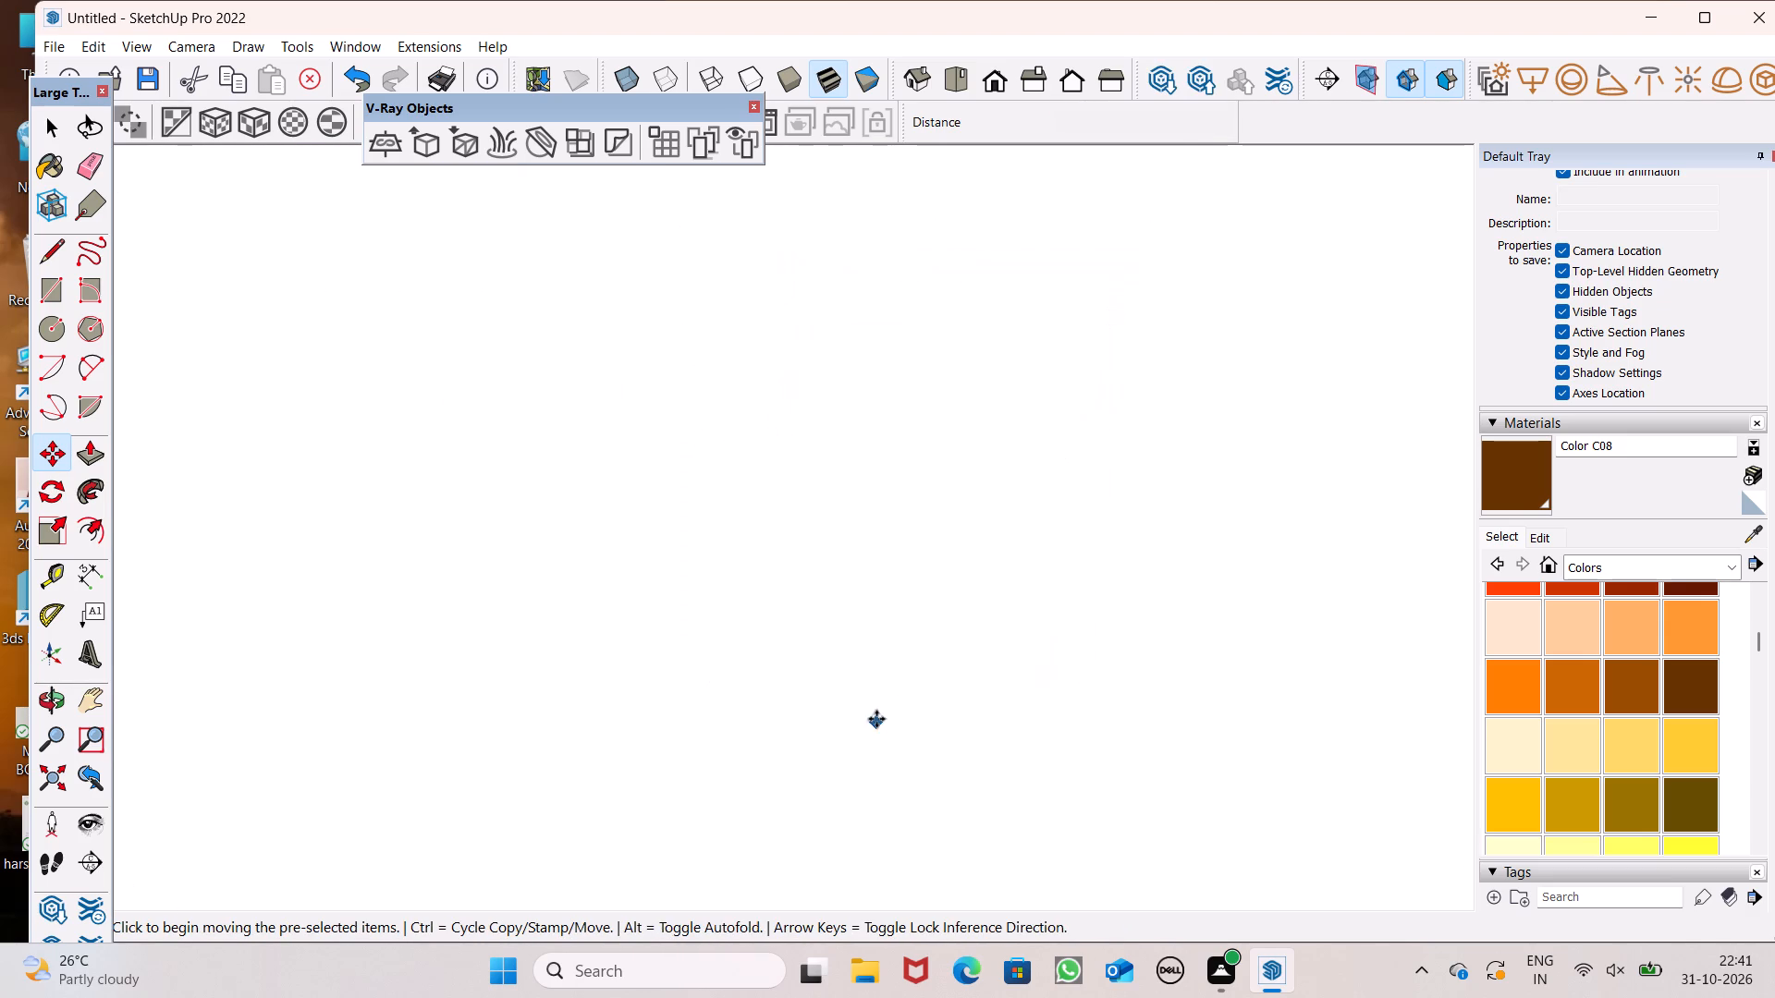
pyautogui.moveTo(932, 712); pyautogui.dragTo(816, 658, button='middle')
pyautogui.click(996, 81)
pyautogui.scroll(-3, 1000, 613)
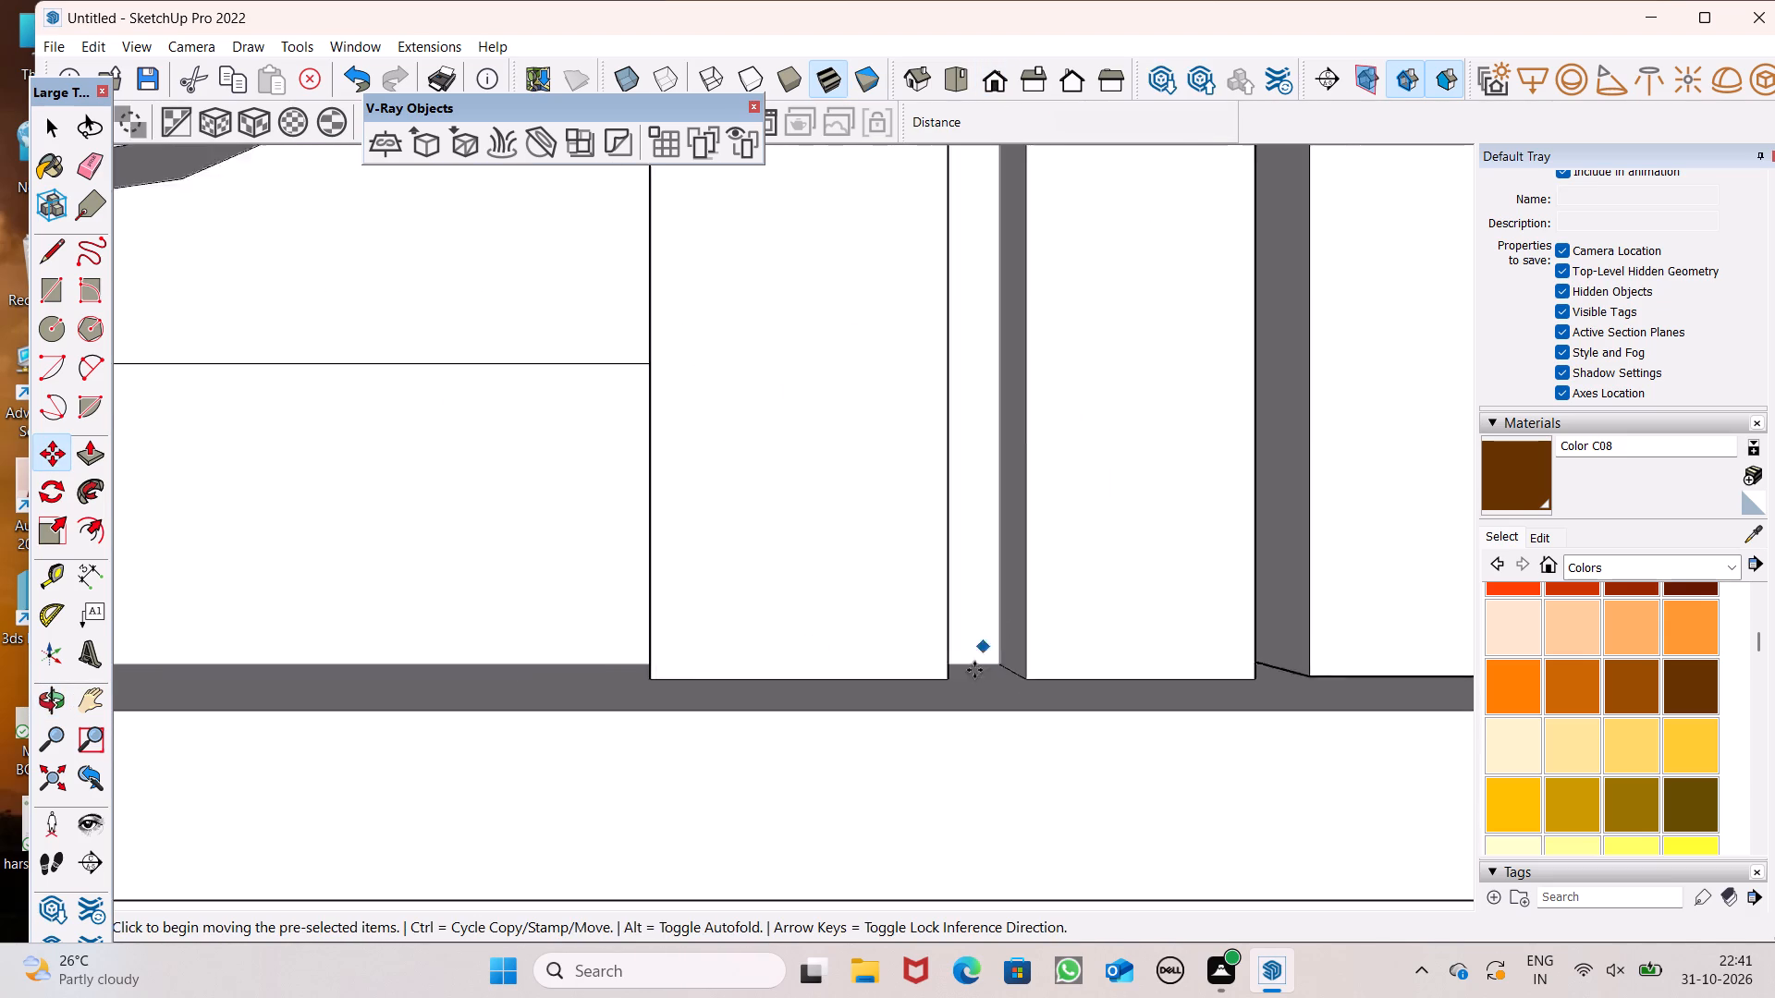
pyautogui.scroll(-10, 974, 670)
pyautogui.scroll(-7, 733, 660)
pyautogui.scroll(5, 1128, 510)
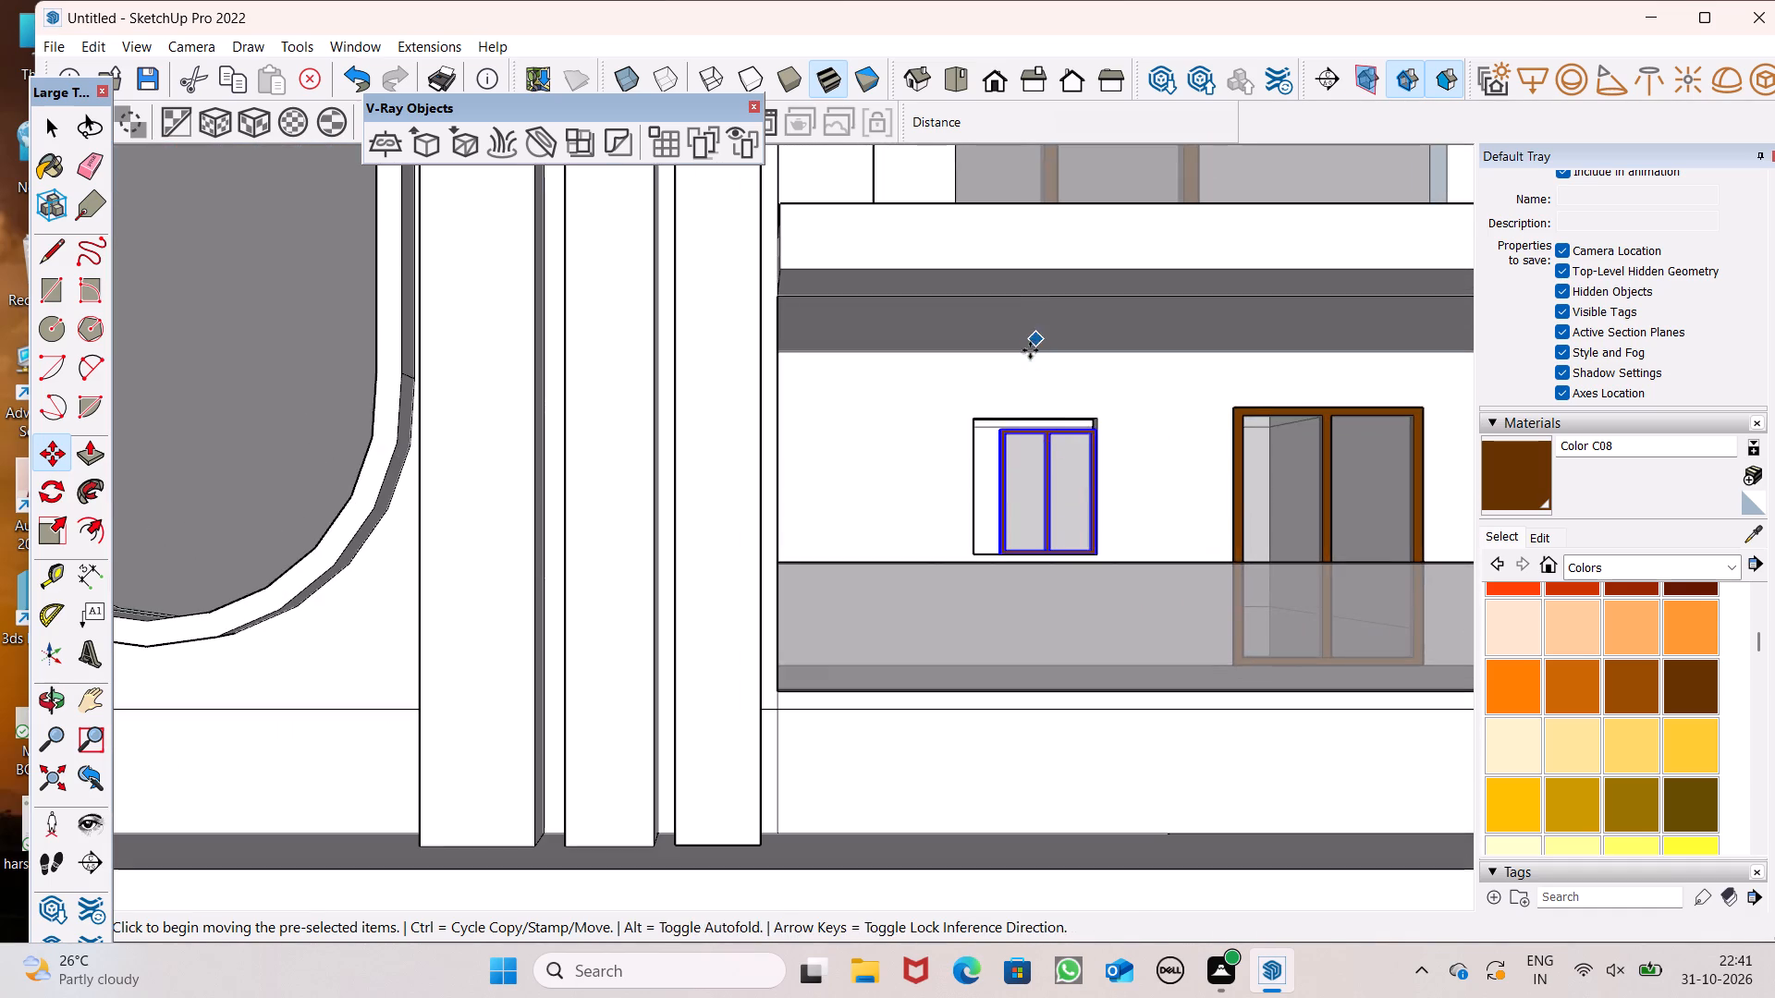
pyautogui.scroll(7, 1016, 415)
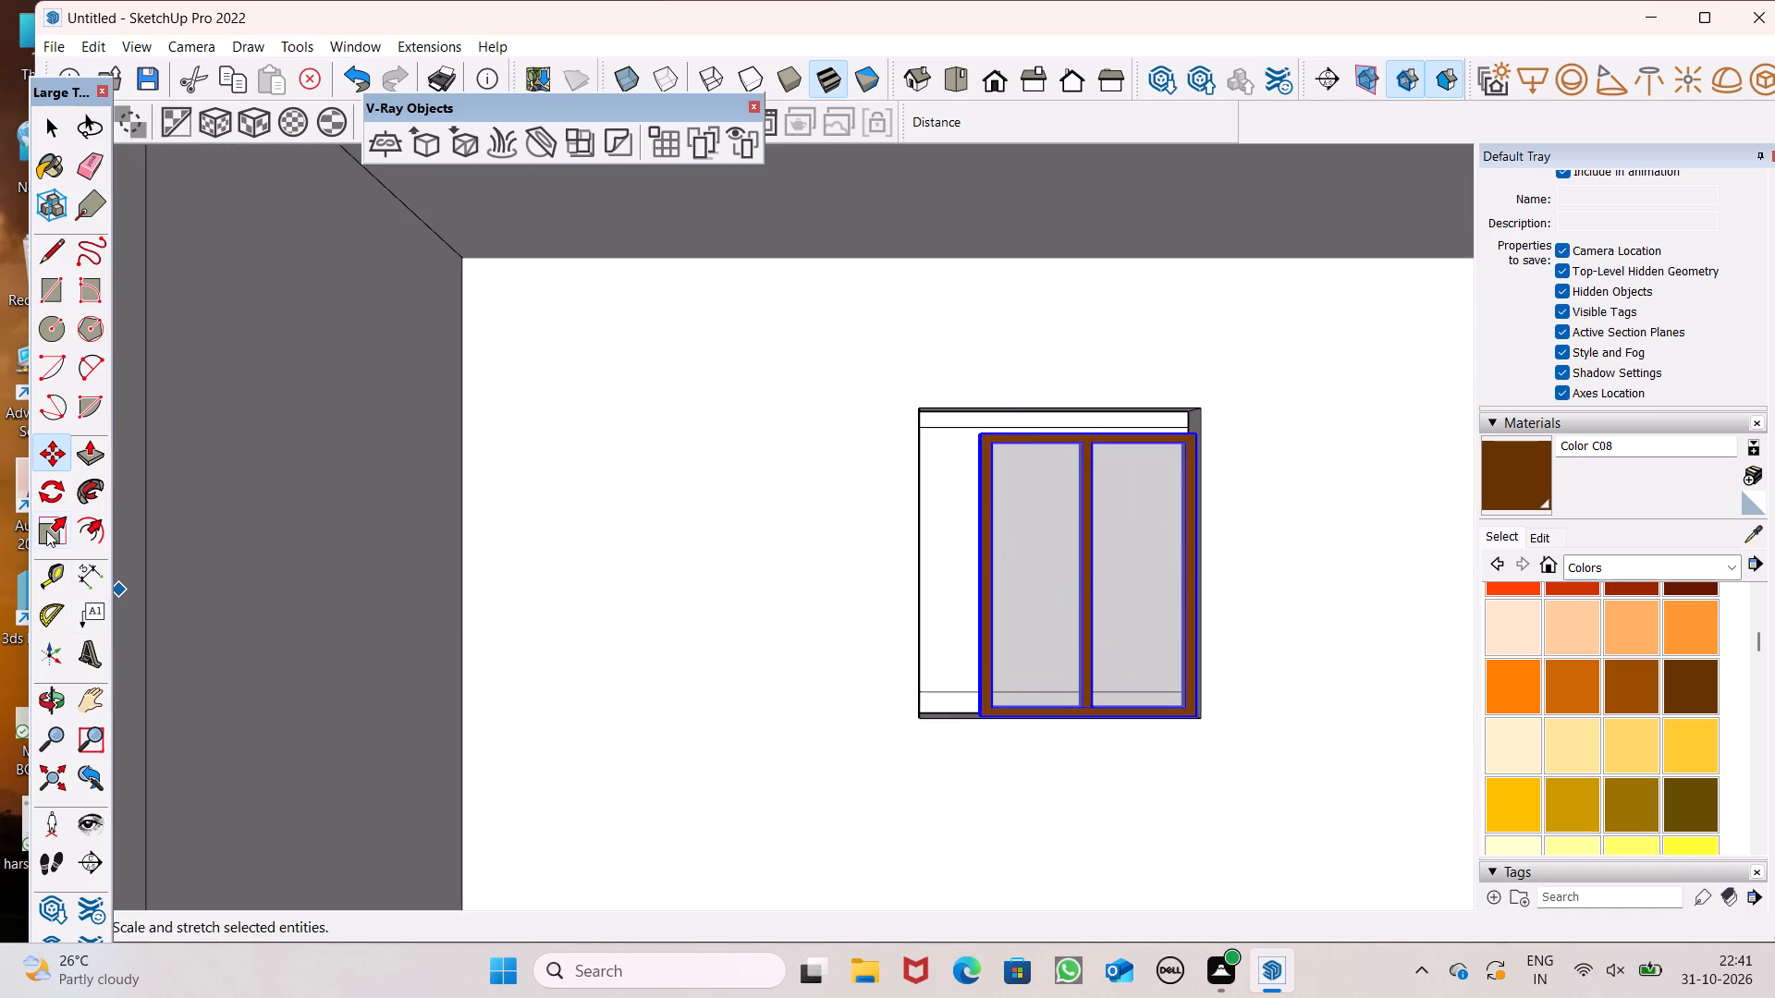
pyautogui.click(46, 530)
pyautogui.moveTo(667, 622); pyautogui.dragTo(715, 709, button='middle')
pyautogui.scroll(4, 916, 614)
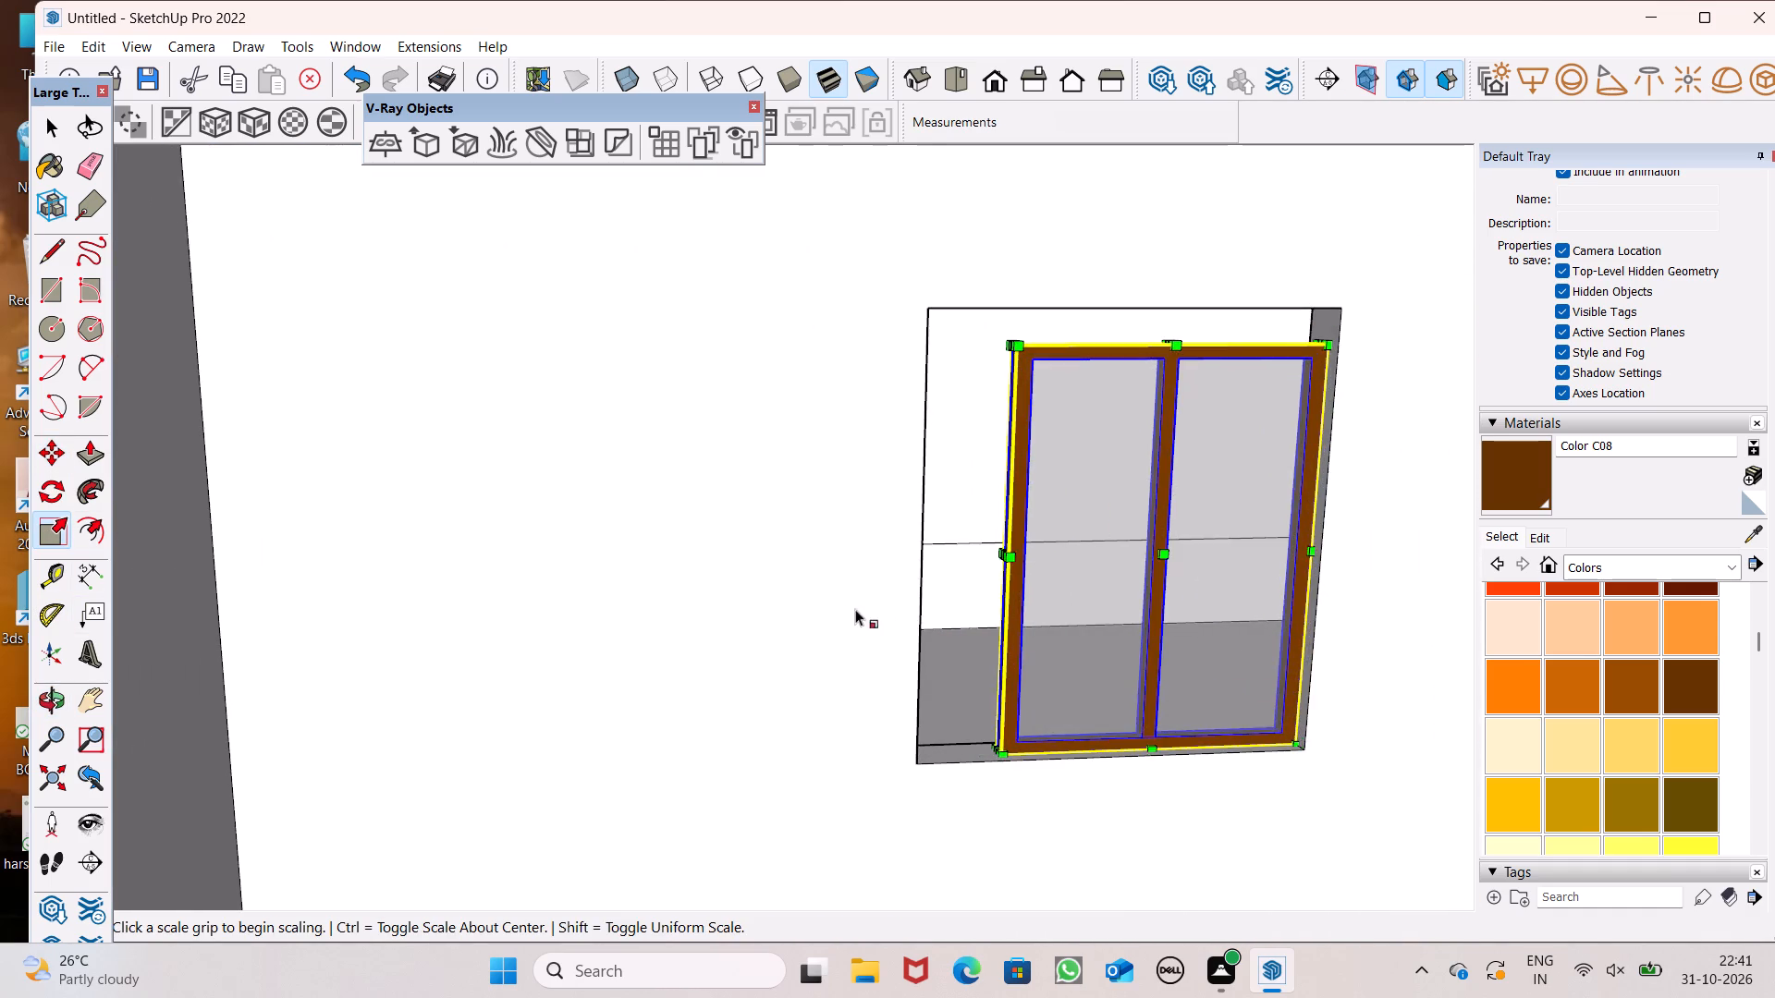
pyautogui.scroll(-1, 842, 607)
pyautogui.moveTo(877, 666); pyautogui.dragTo(908, 733, button='middle')
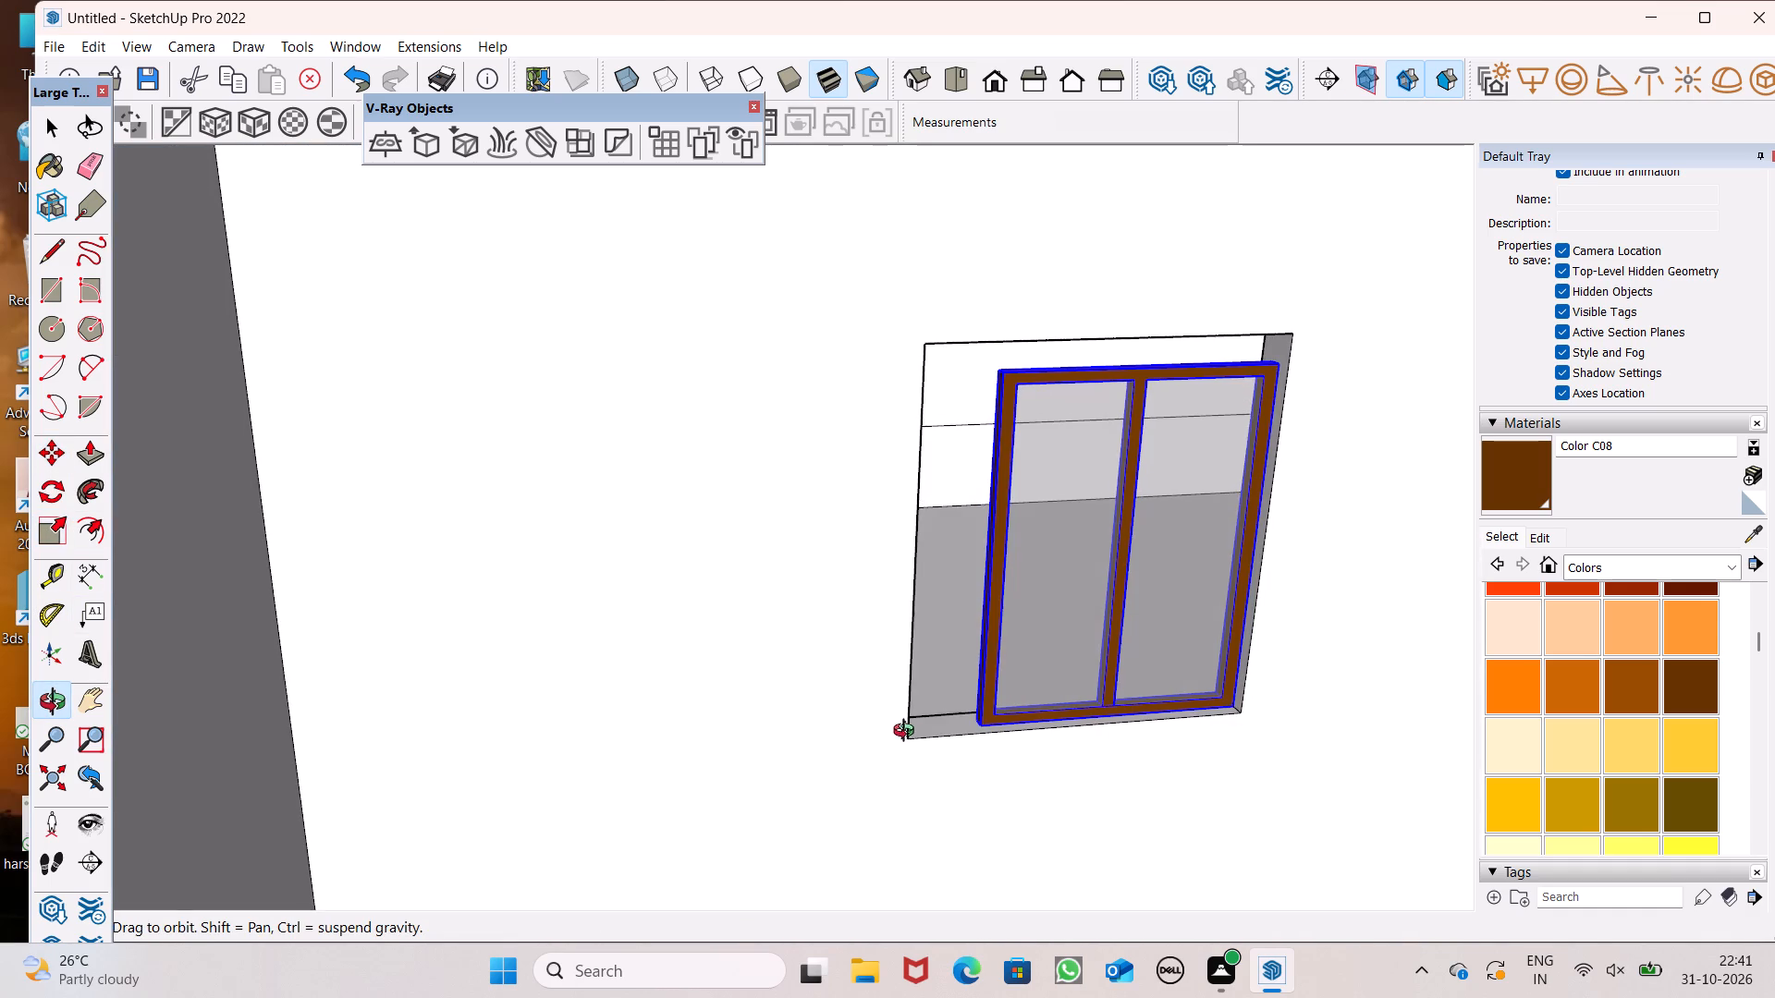
pyautogui.moveTo(908, 733); pyautogui.dragTo(908, 732, button='middle')
pyautogui.scroll(3, 971, 647)
pyautogui.scroll(-3, 999, 607)
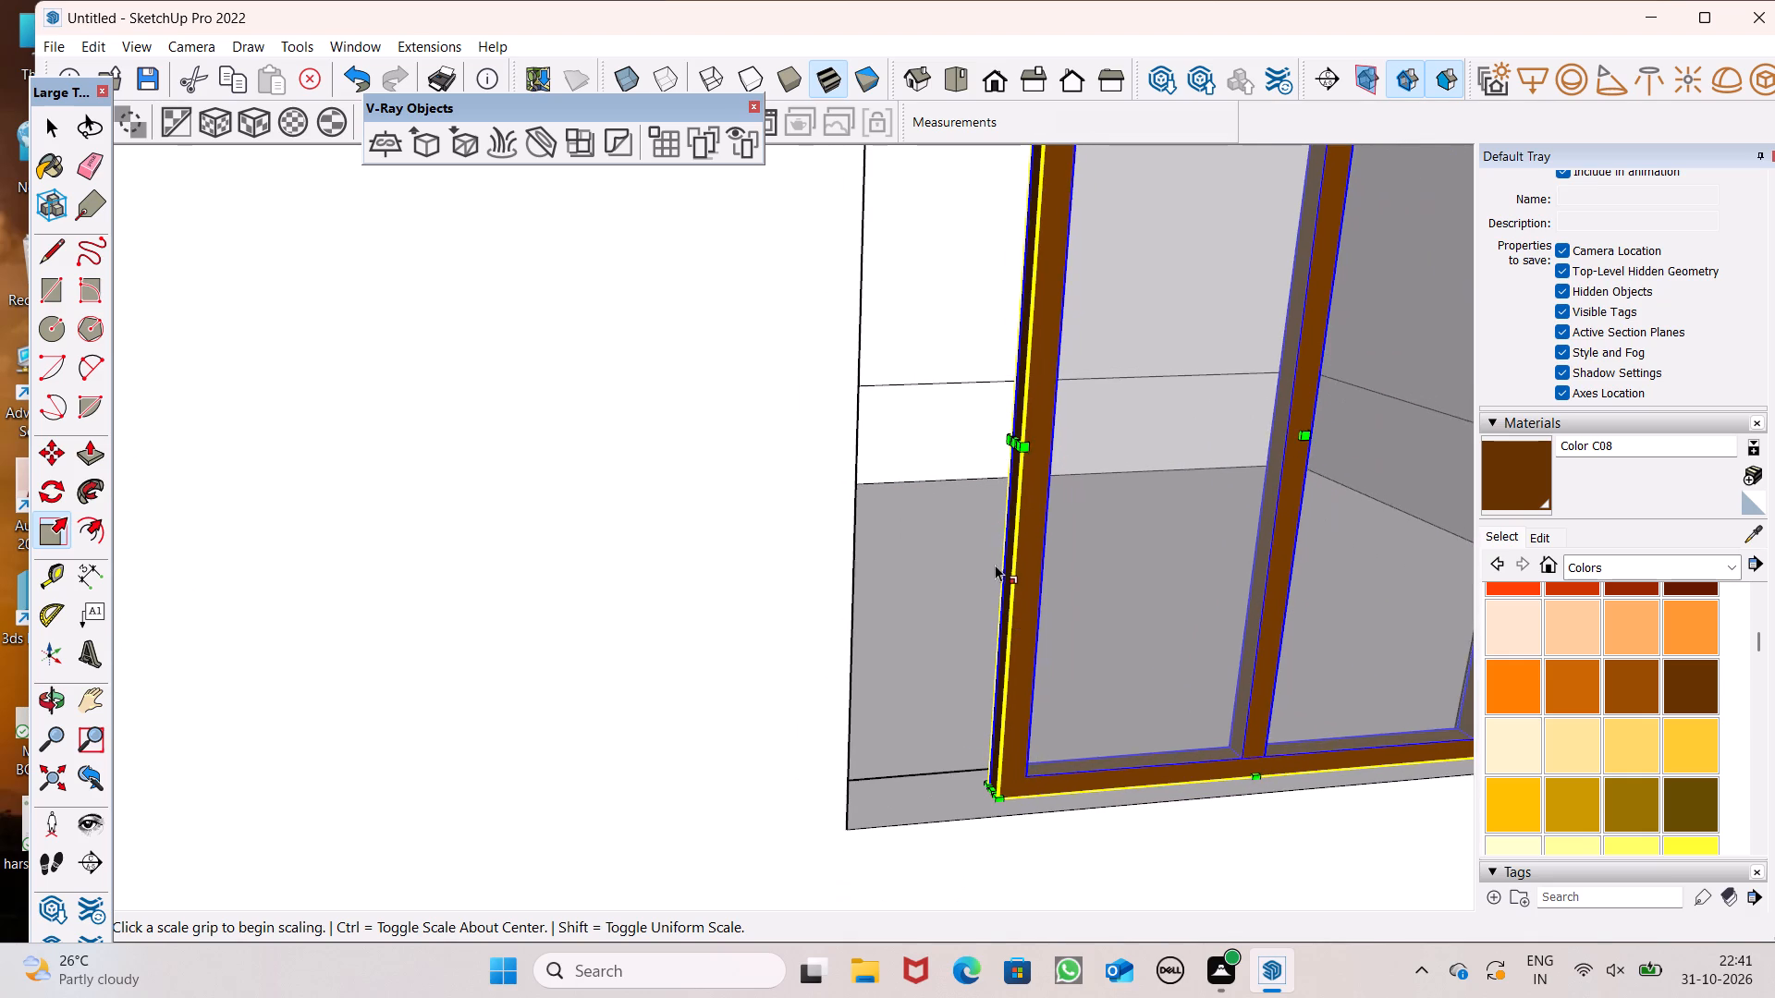
pyautogui.scroll(1, 995, 557)
pyautogui.moveTo(1036, 337); pyautogui.dragTo(1035, 337)
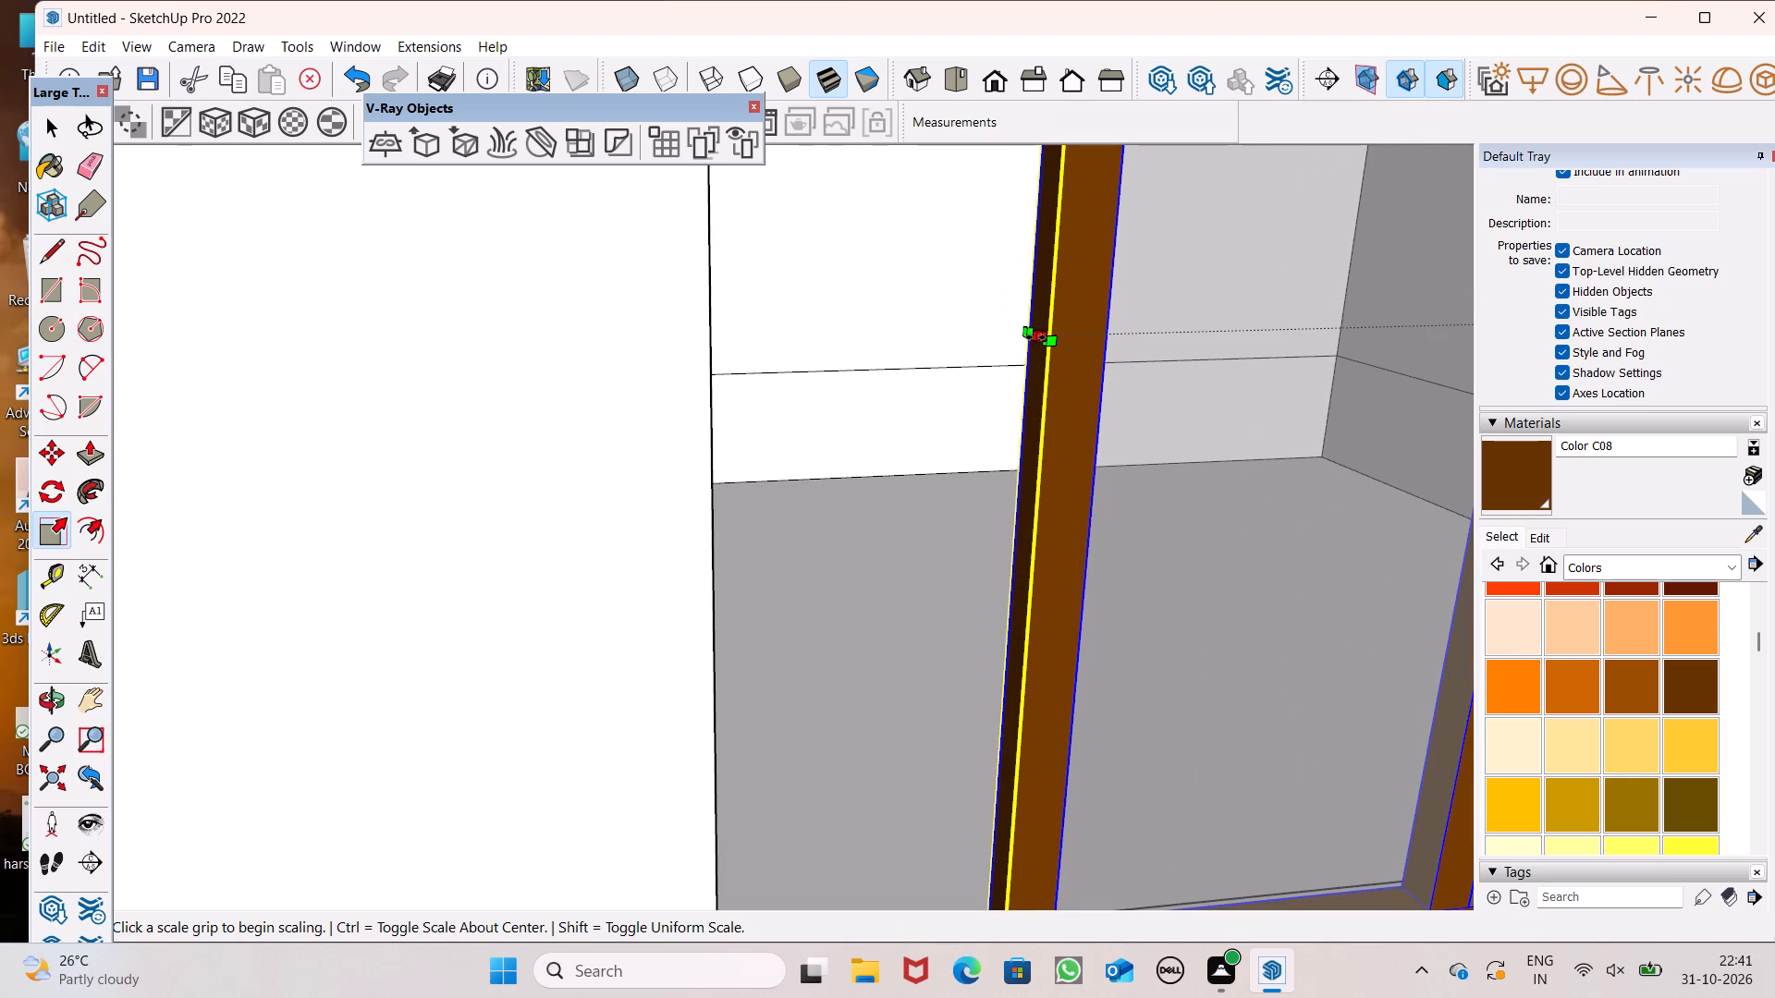
pyautogui.moveTo(1035, 337); pyautogui.dragTo(693, 372)
# Stretch the small window frame upward to the top edge of its opening, and deselect it.
pyautogui.scroll(-7, 735, 530)
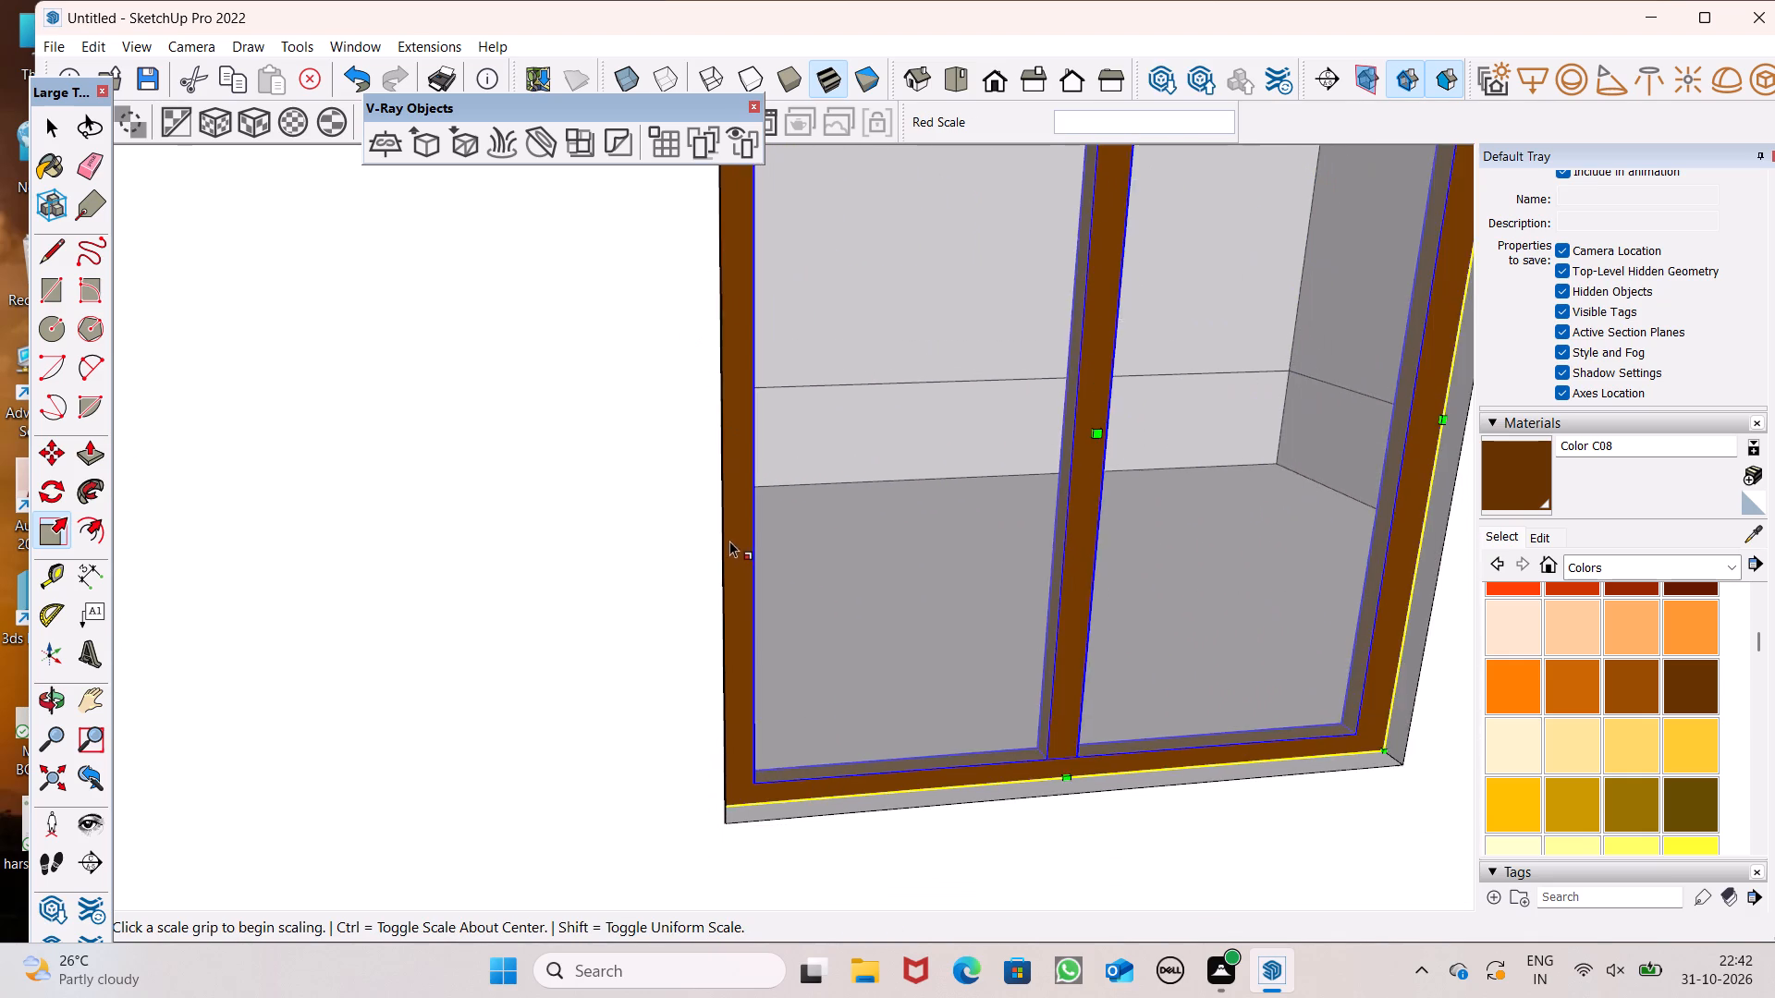
pyautogui.scroll(-6, 744, 669)
pyautogui.scroll(9, 905, 288)
pyautogui.scroll(2, 974, 330)
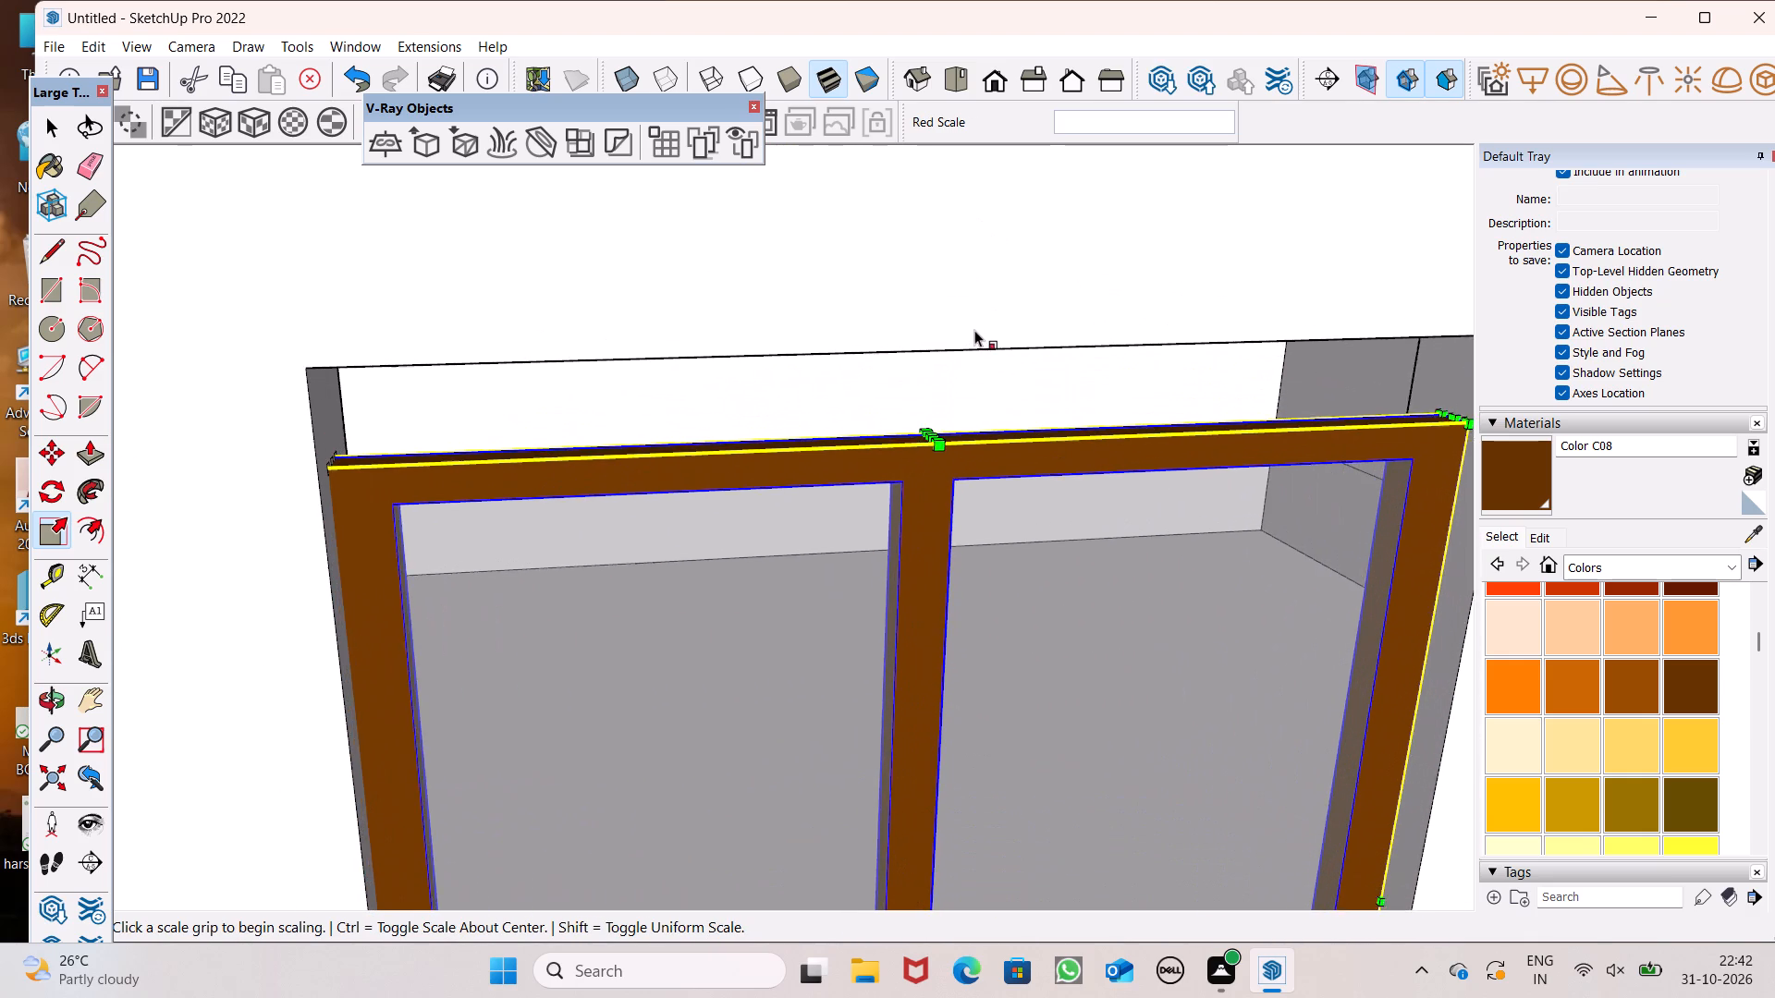
pyautogui.scroll(2, 974, 330)
pyautogui.moveTo(913, 477); pyautogui.dragTo(871, 370)
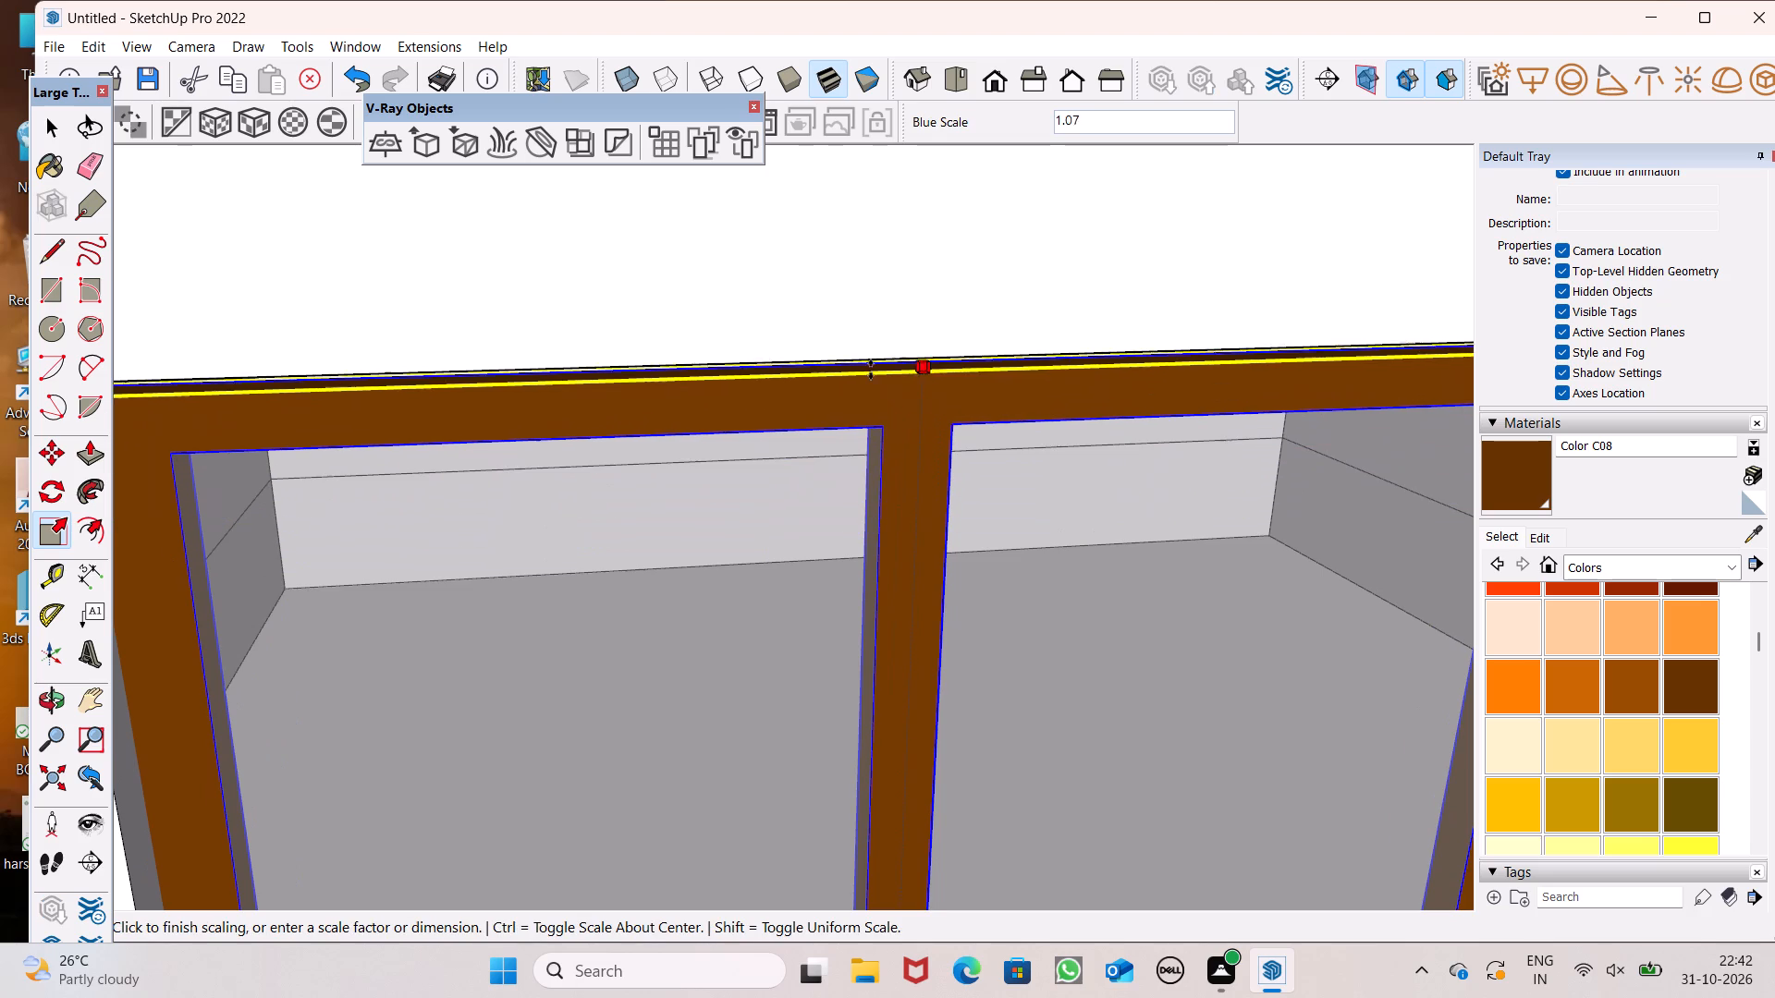
pyautogui.moveTo(871, 370); pyautogui.dragTo(863, 358)
pyautogui.scroll(-7, 723, 335)
pyautogui.press('space')
pyautogui.scroll(-11, 714, 342)
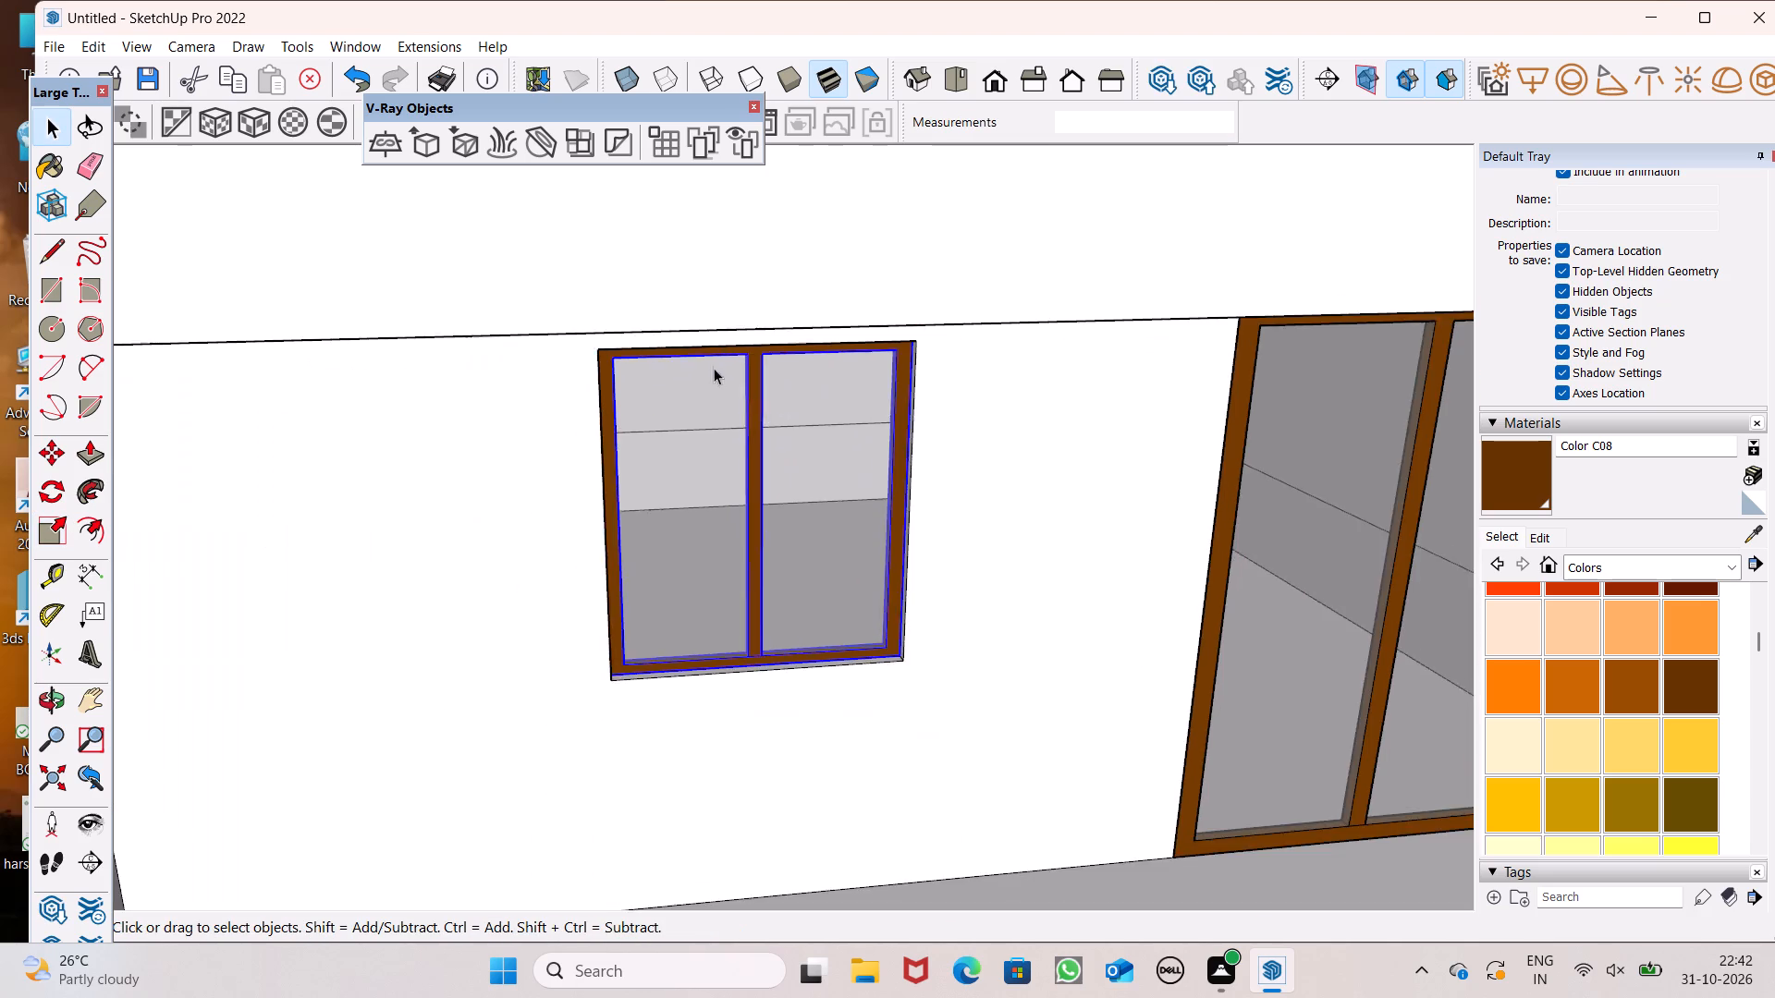
pyautogui.moveTo(777, 405); pyautogui.dragTo(693, 352, button='middle')
pyautogui.scroll(-20, 739, 310)
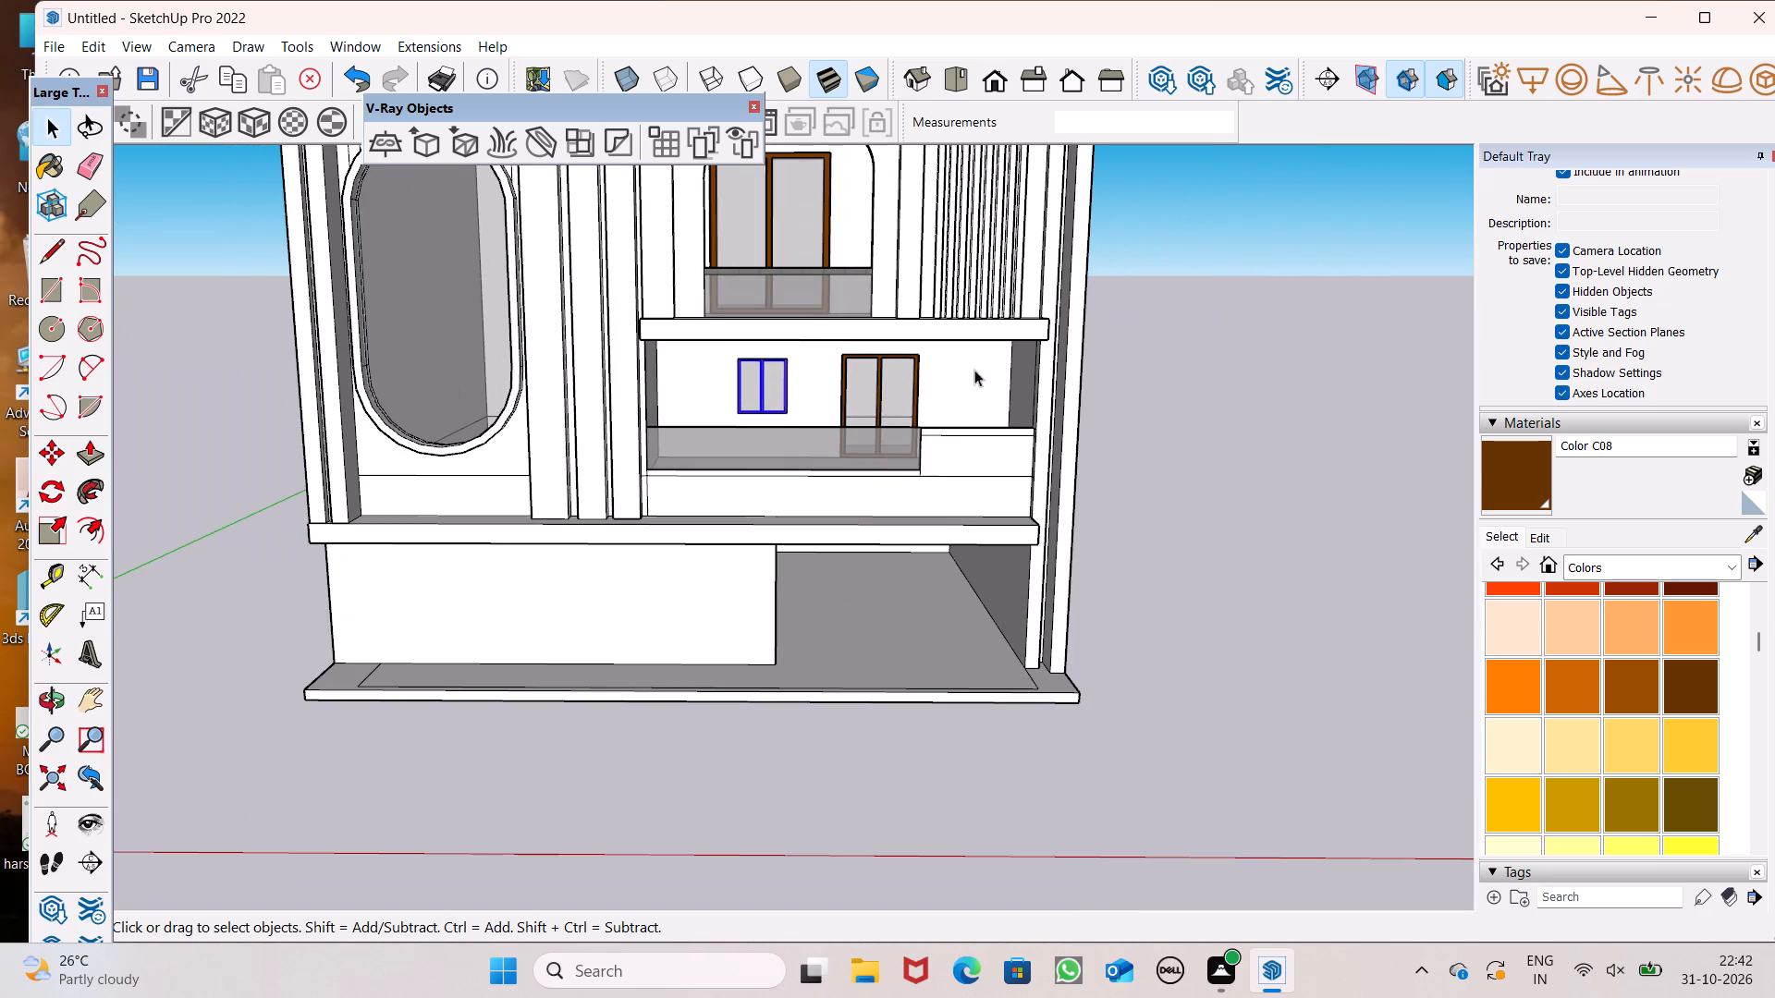
pyautogui.click(1214, 370)
# Examine the whole facade and its fitted window frames from the front, below and above.
pyautogui.scroll(-6, 956, 381)
pyautogui.moveTo(935, 418); pyautogui.dragTo(902, 433, button='middle')
pyautogui.scroll(9, 545, 305)
pyautogui.scroll(-6, 681, 400)
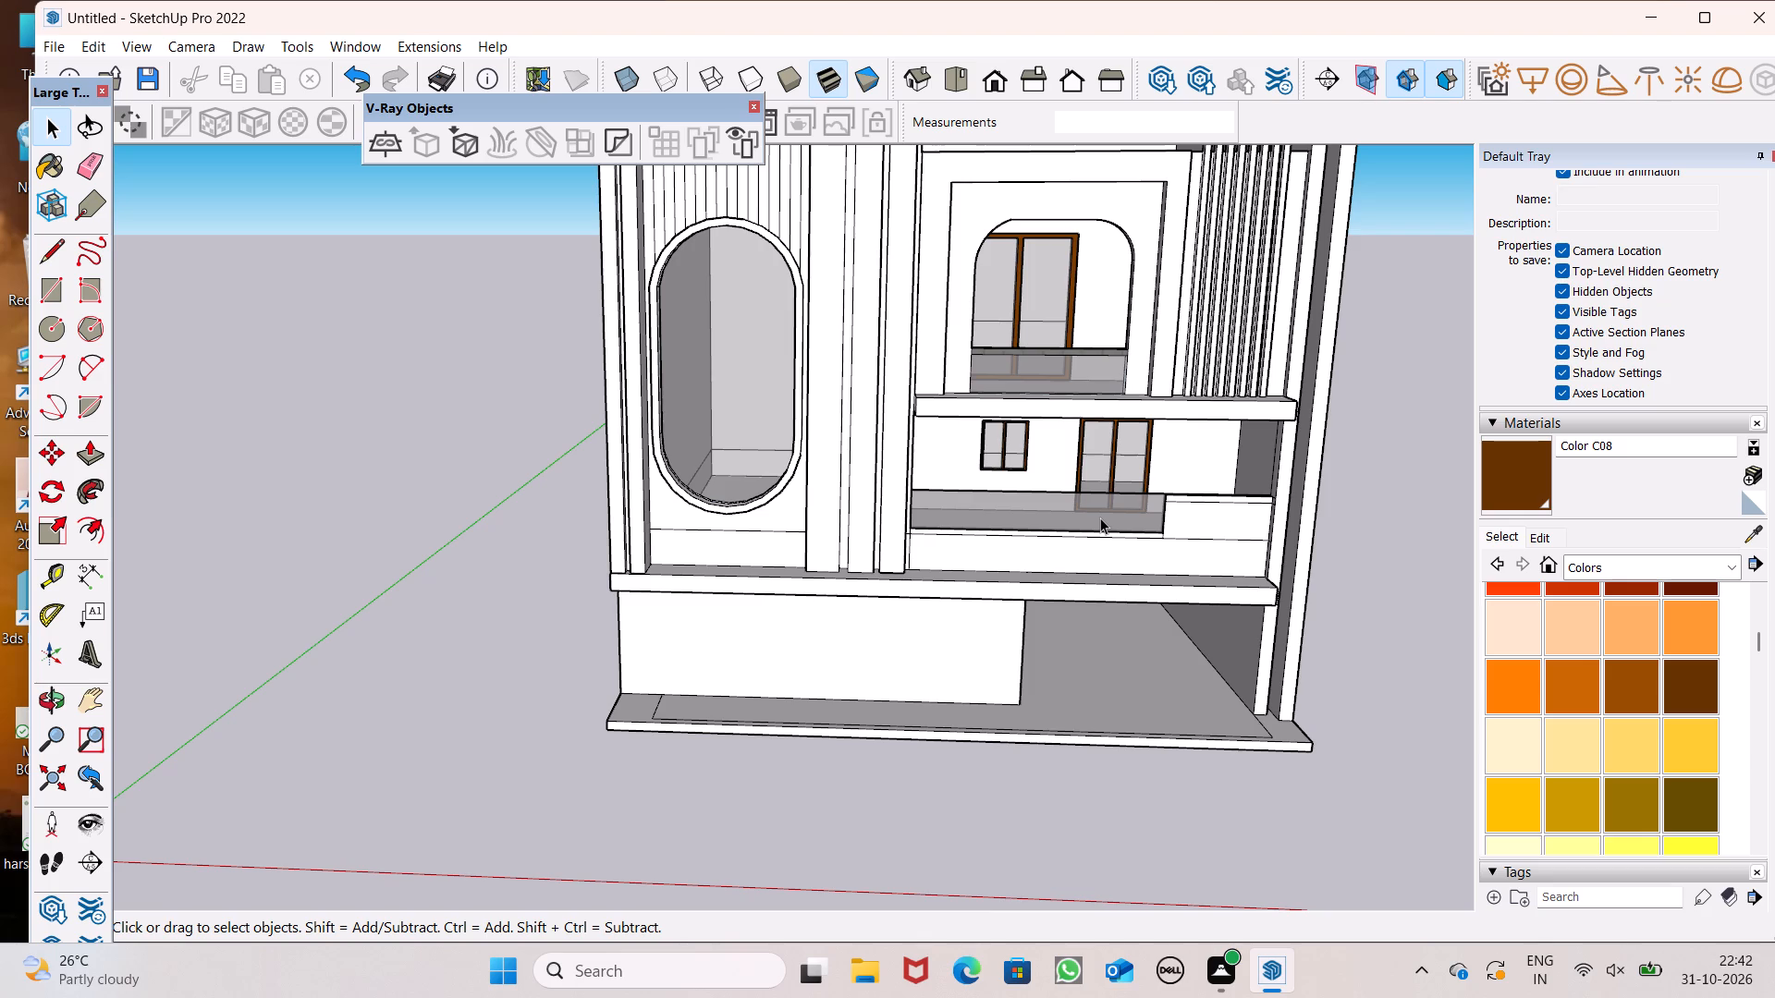
pyautogui.scroll(-2, 1369, 493)
pyautogui.scroll(5, 1212, 406)
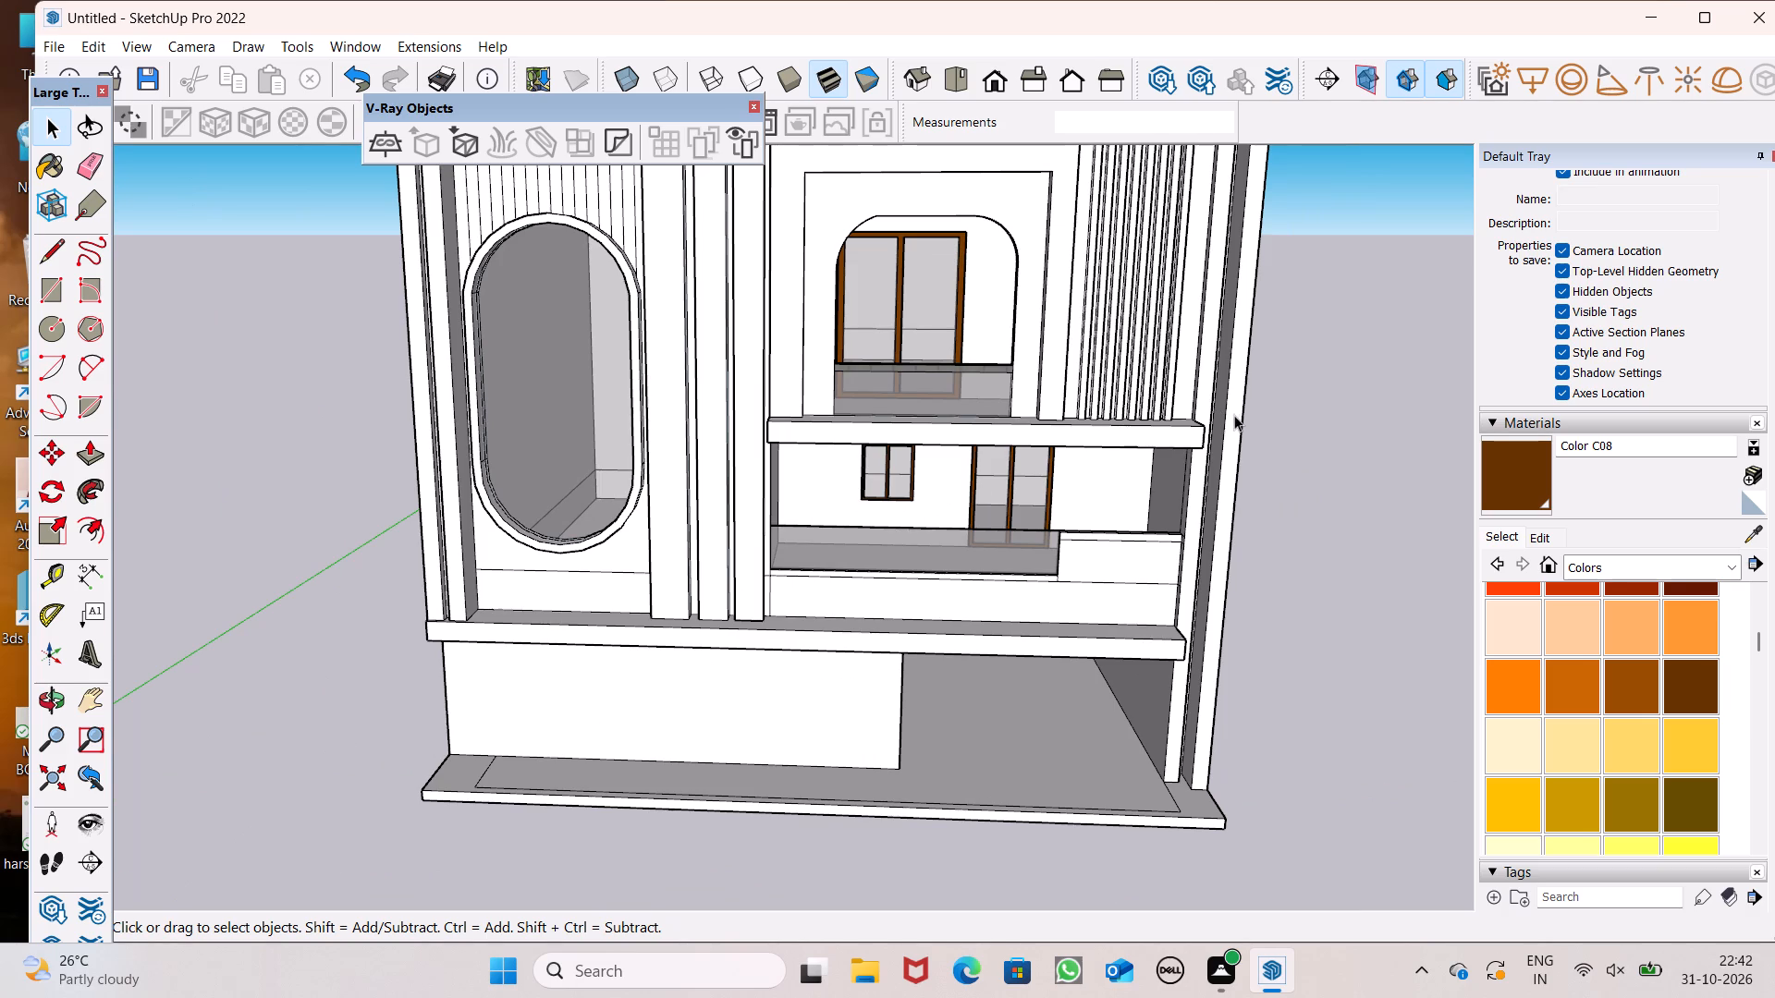
pyautogui.scroll(-1, 1056, 369)
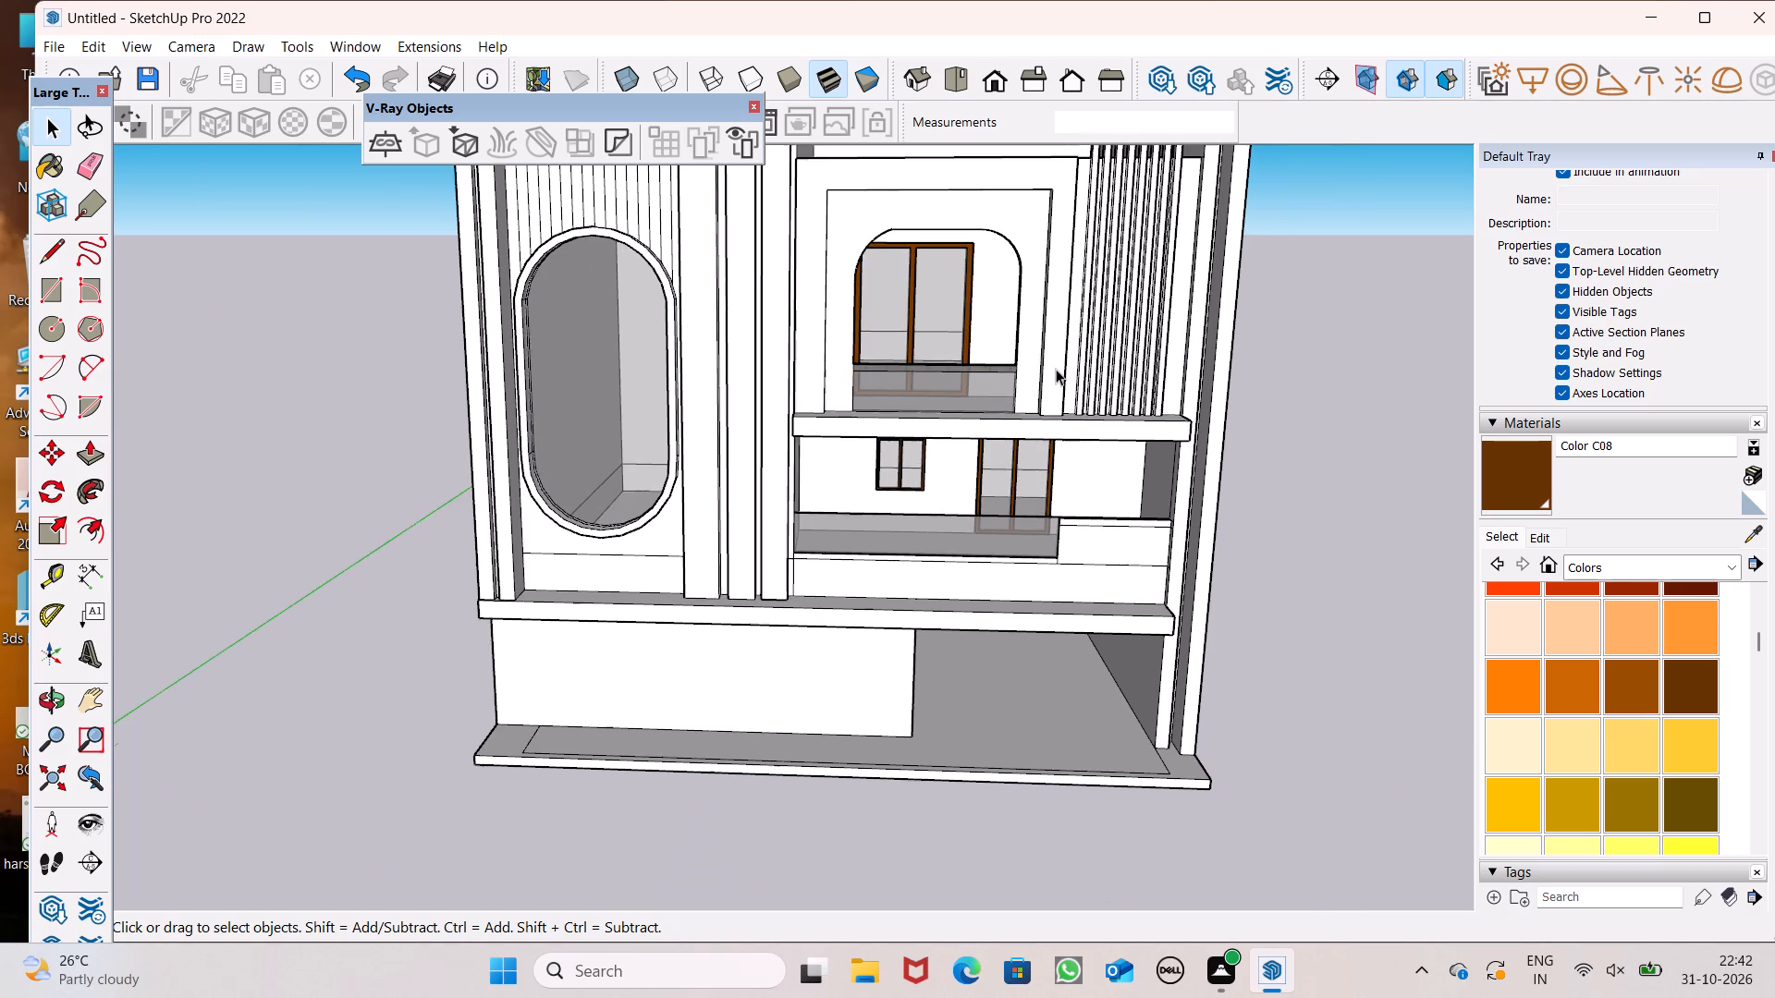
pyautogui.scroll(-1, 1056, 369)
pyautogui.moveTo(1096, 355); pyautogui.dragTo(1490, 59, button='middle')
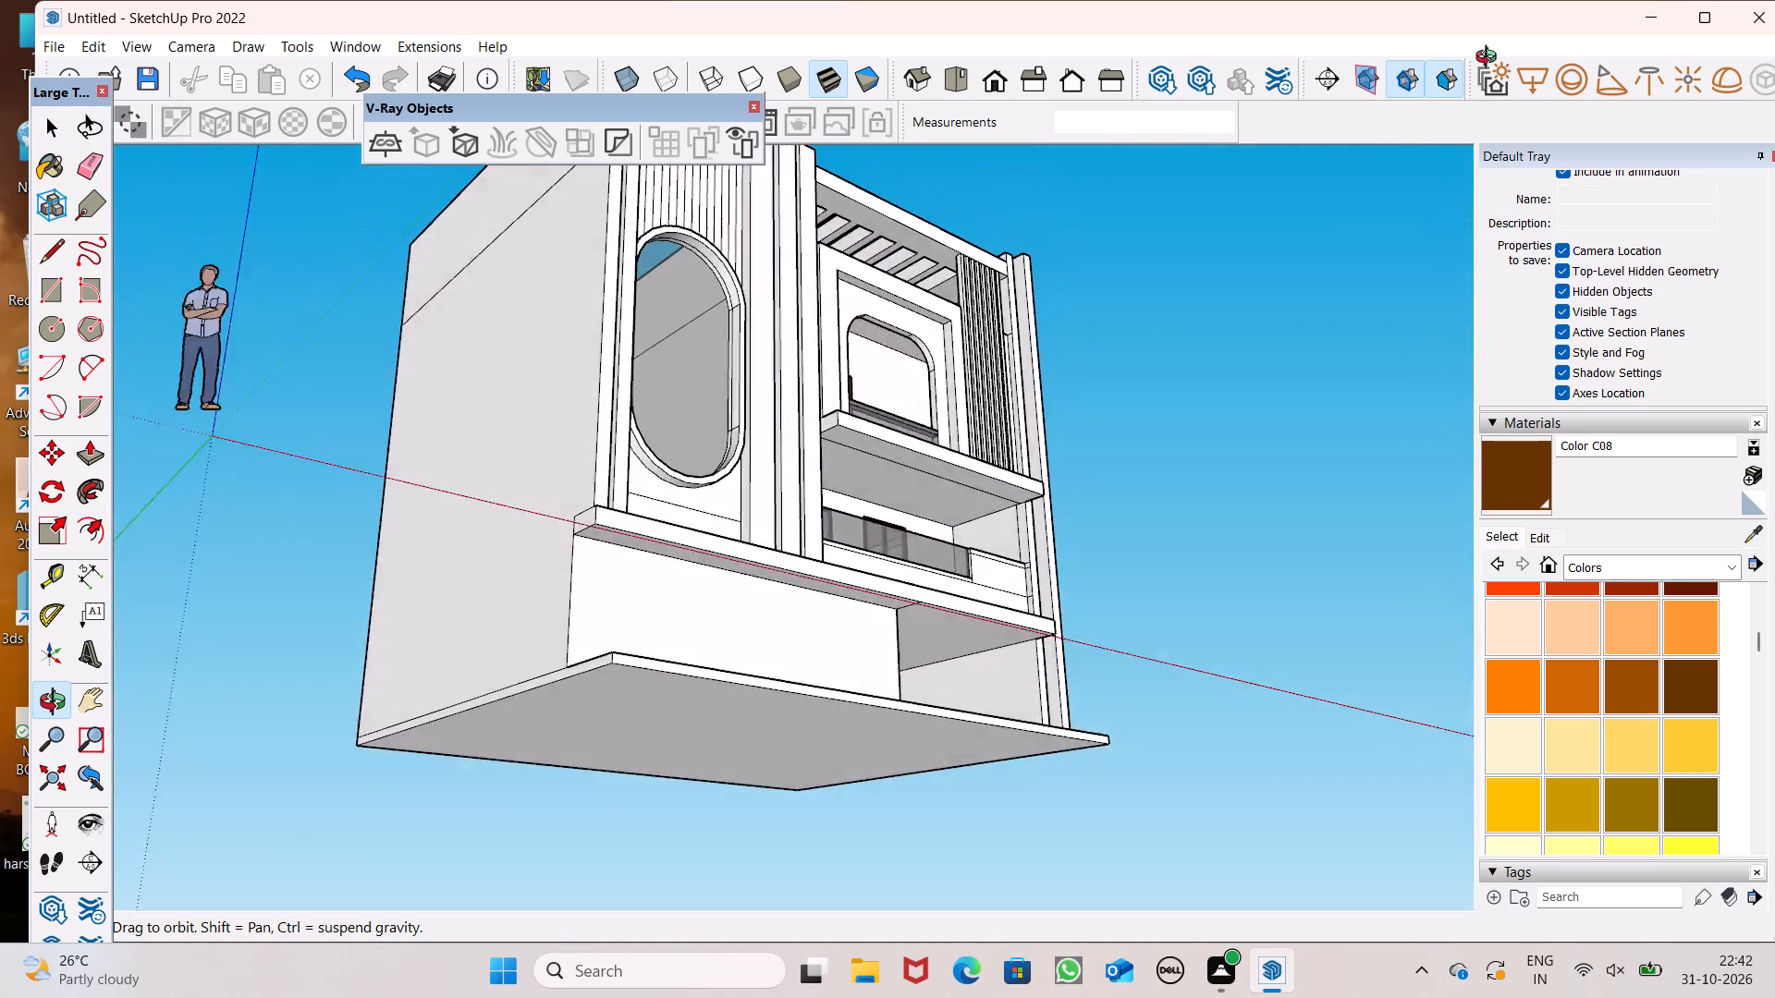
pyautogui.moveTo(1490, 59); pyautogui.dragTo(959, 408, button='middle')
pyautogui.scroll(-3, 964, 401)
pyautogui.moveTo(1010, 399); pyautogui.dragTo(1161, 351, button='middle')
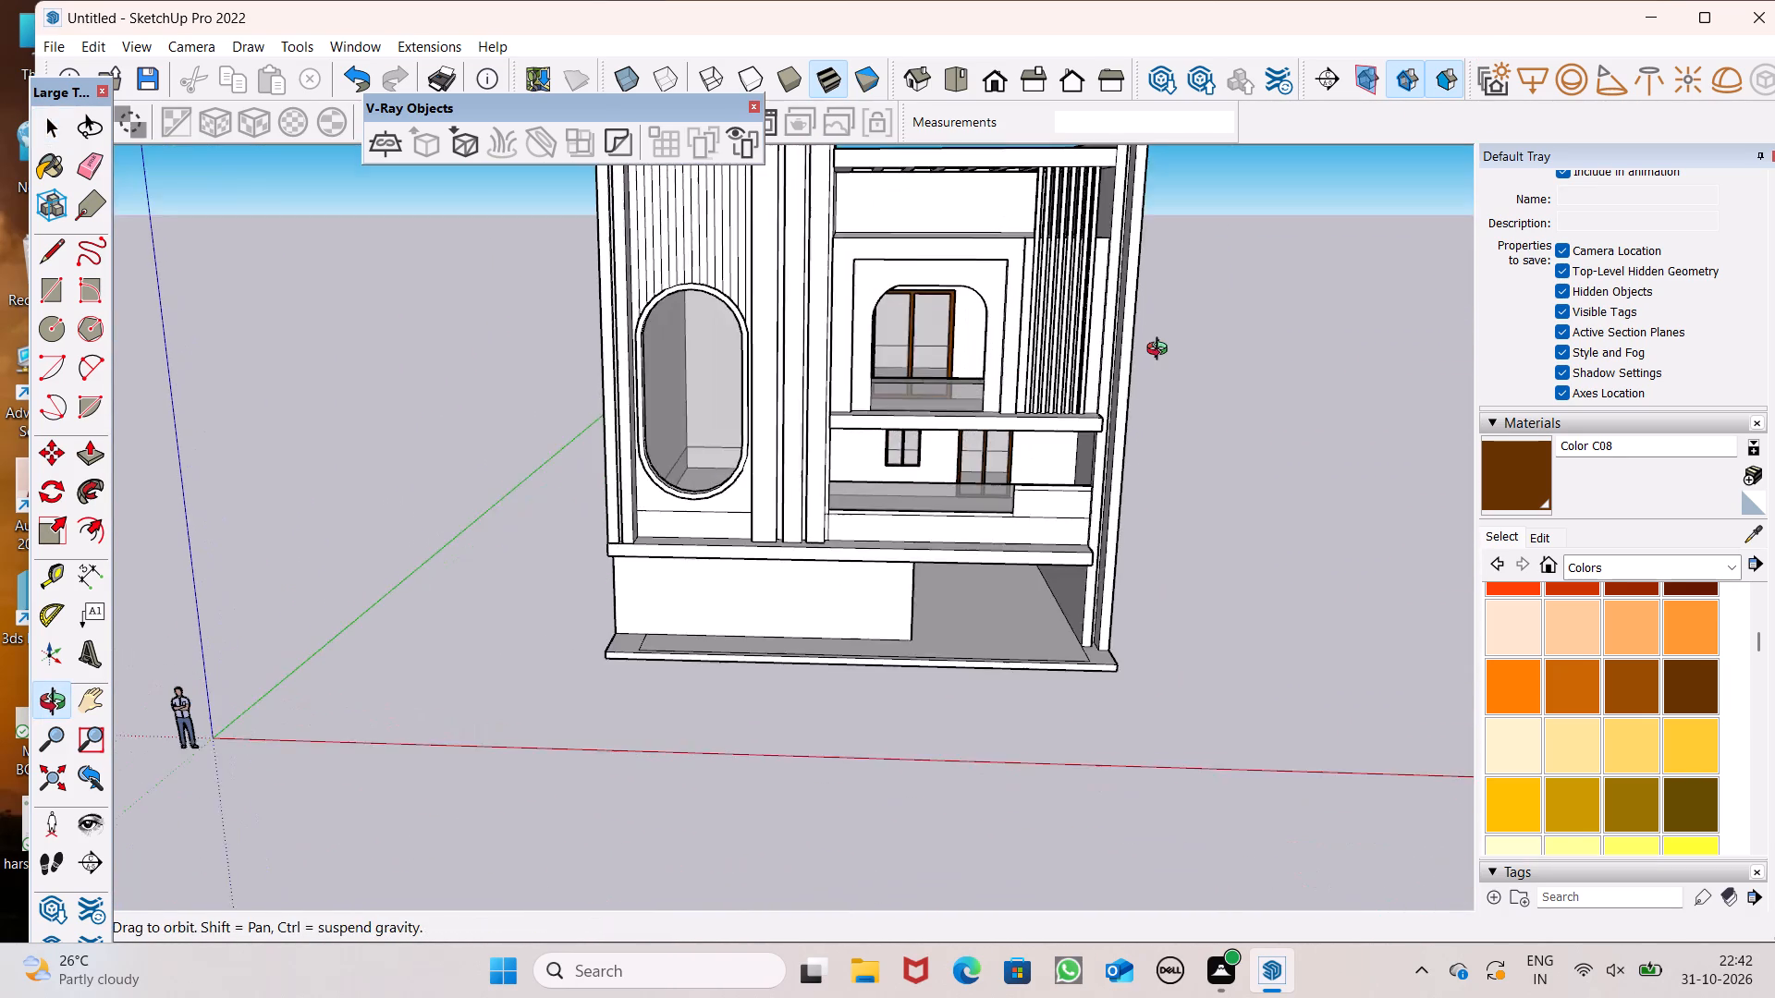
pyautogui.moveTo(1161, 351); pyautogui.dragTo(1164, 365, button='middle')
pyautogui.scroll(4, 924, 213)
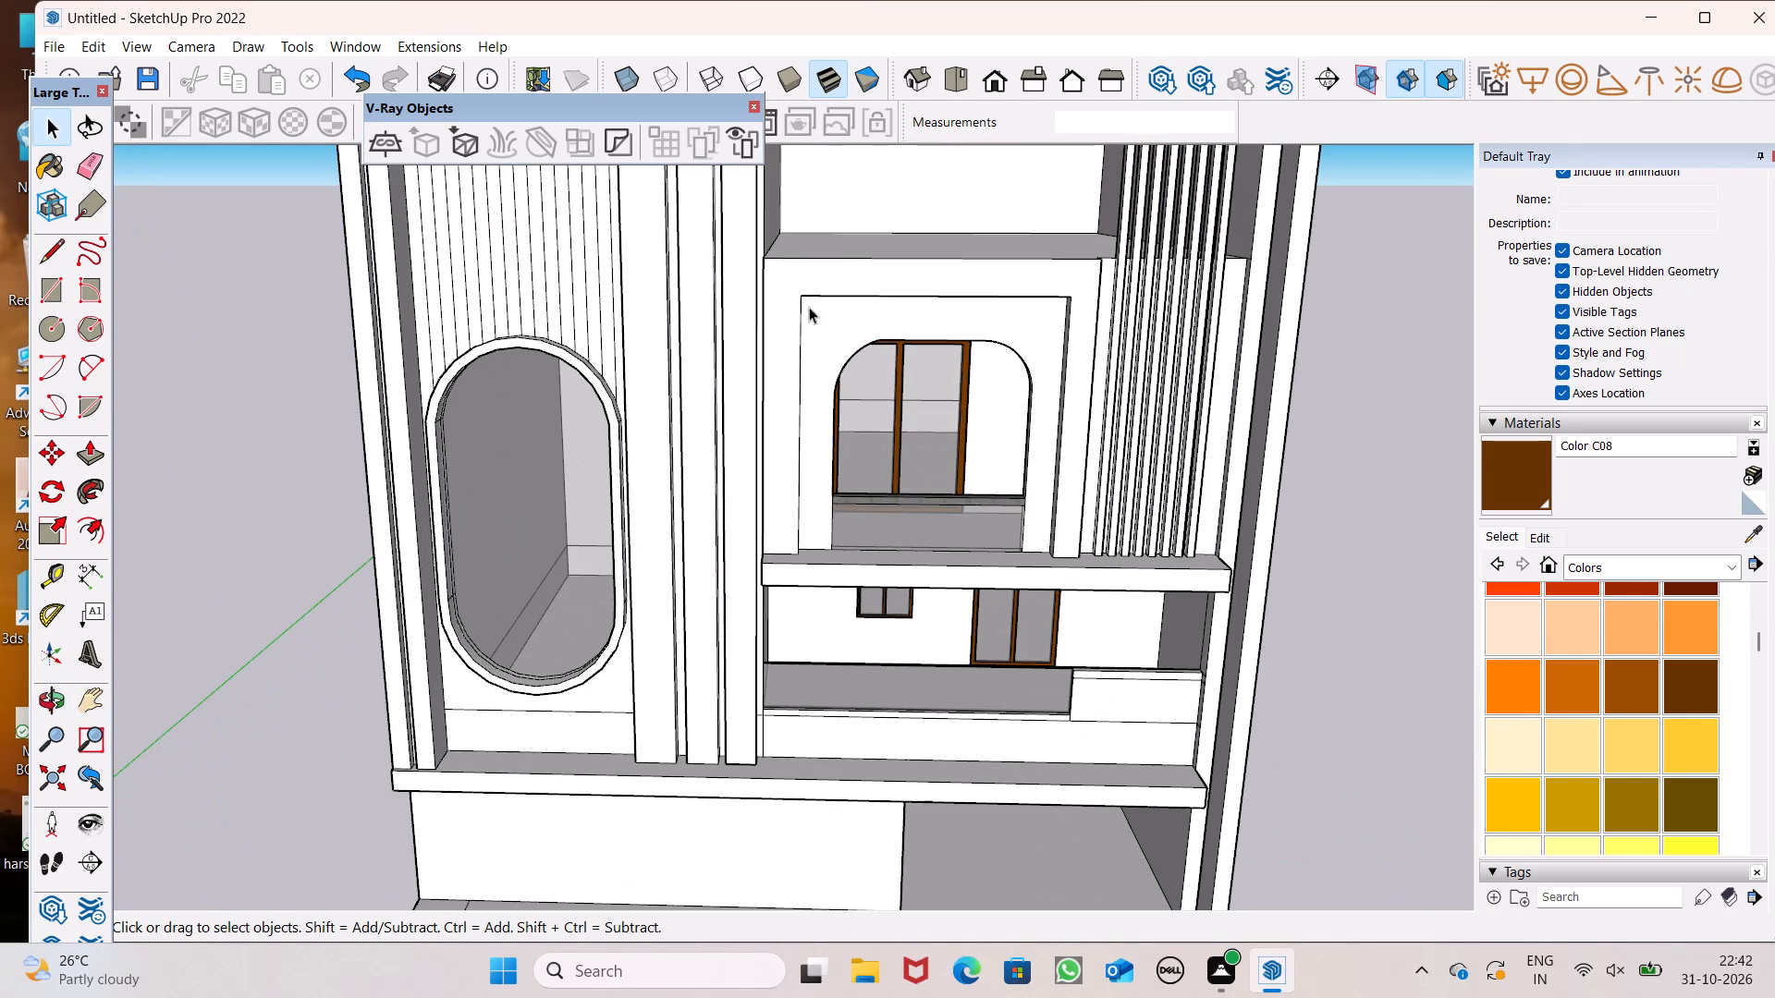
pyautogui.scroll(5, 803, 164)
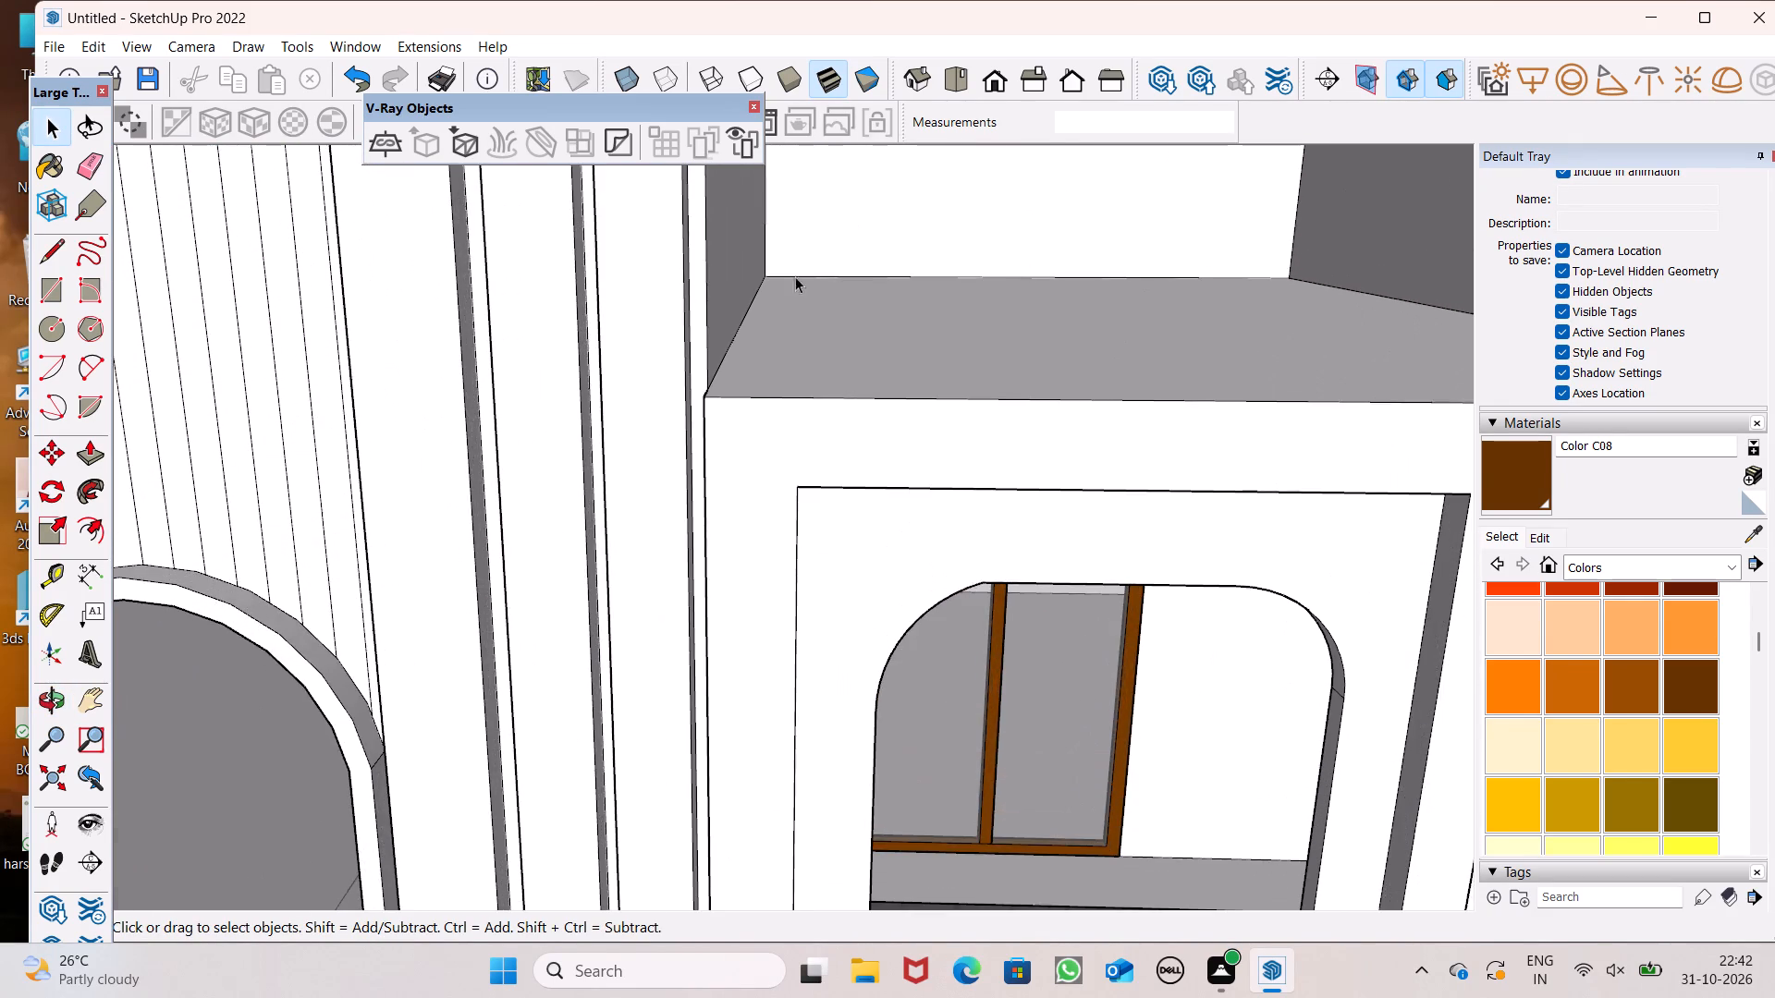
pyautogui.scroll(-4, 784, 298)
pyautogui.moveTo(916, 370); pyautogui.dragTo(918, 470, button='middle')
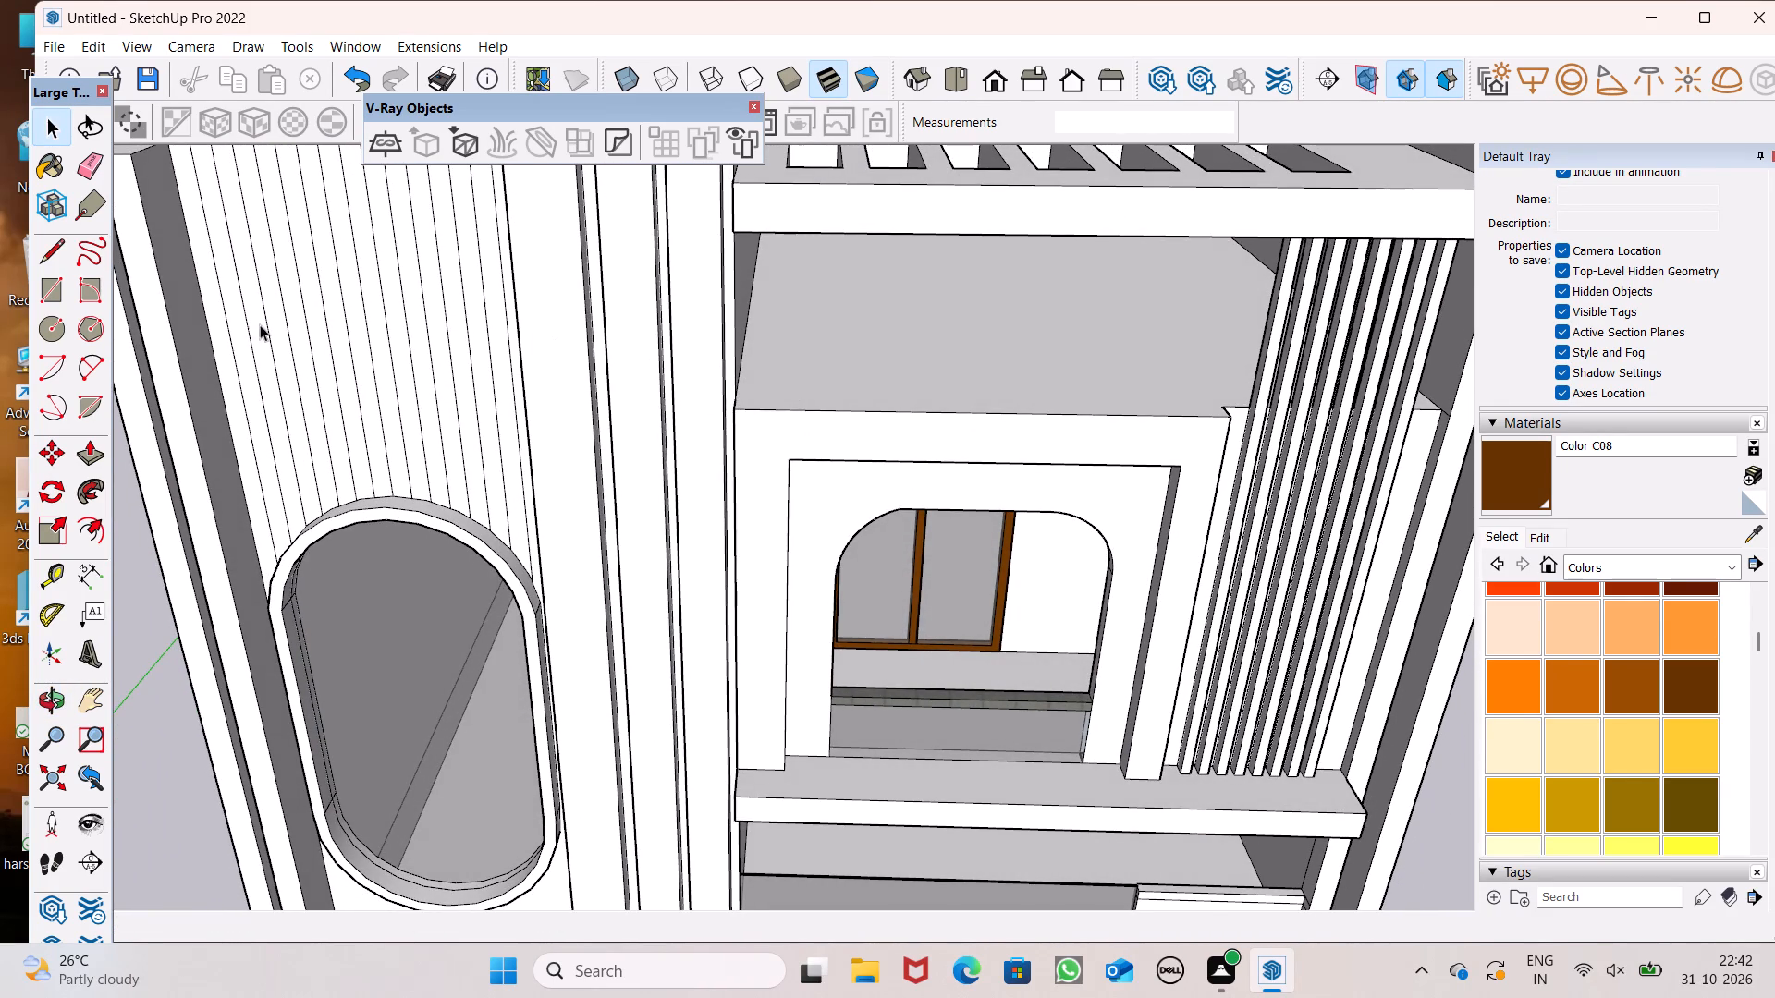
pyautogui.scroll(-4, 447, 293)
pyautogui.moveTo(879, 366); pyautogui.dragTo(879, 211, button='middle')
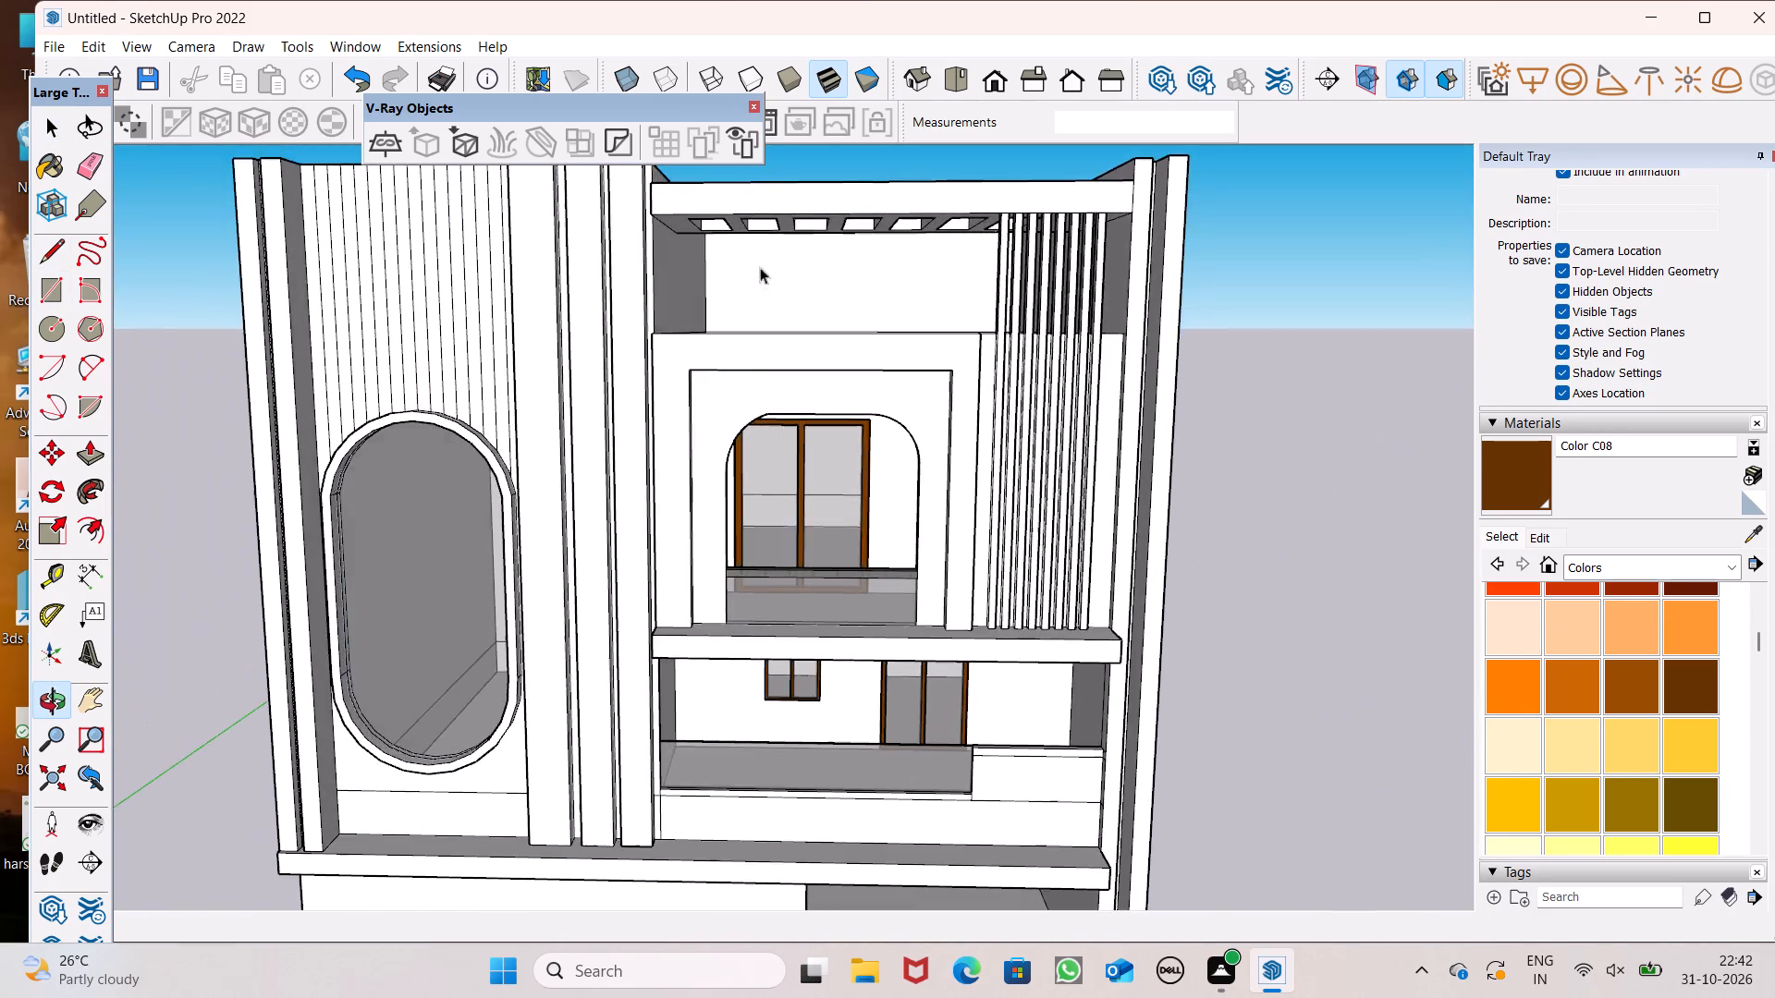
pyautogui.scroll(-4, 747, 322)
pyautogui.moveTo(828, 484); pyautogui.dragTo(846, 437, button='middle')
pyautogui.scroll(-5, 740, 433)
pyautogui.moveTo(751, 499); pyautogui.dragTo(676, 745, button='middle')
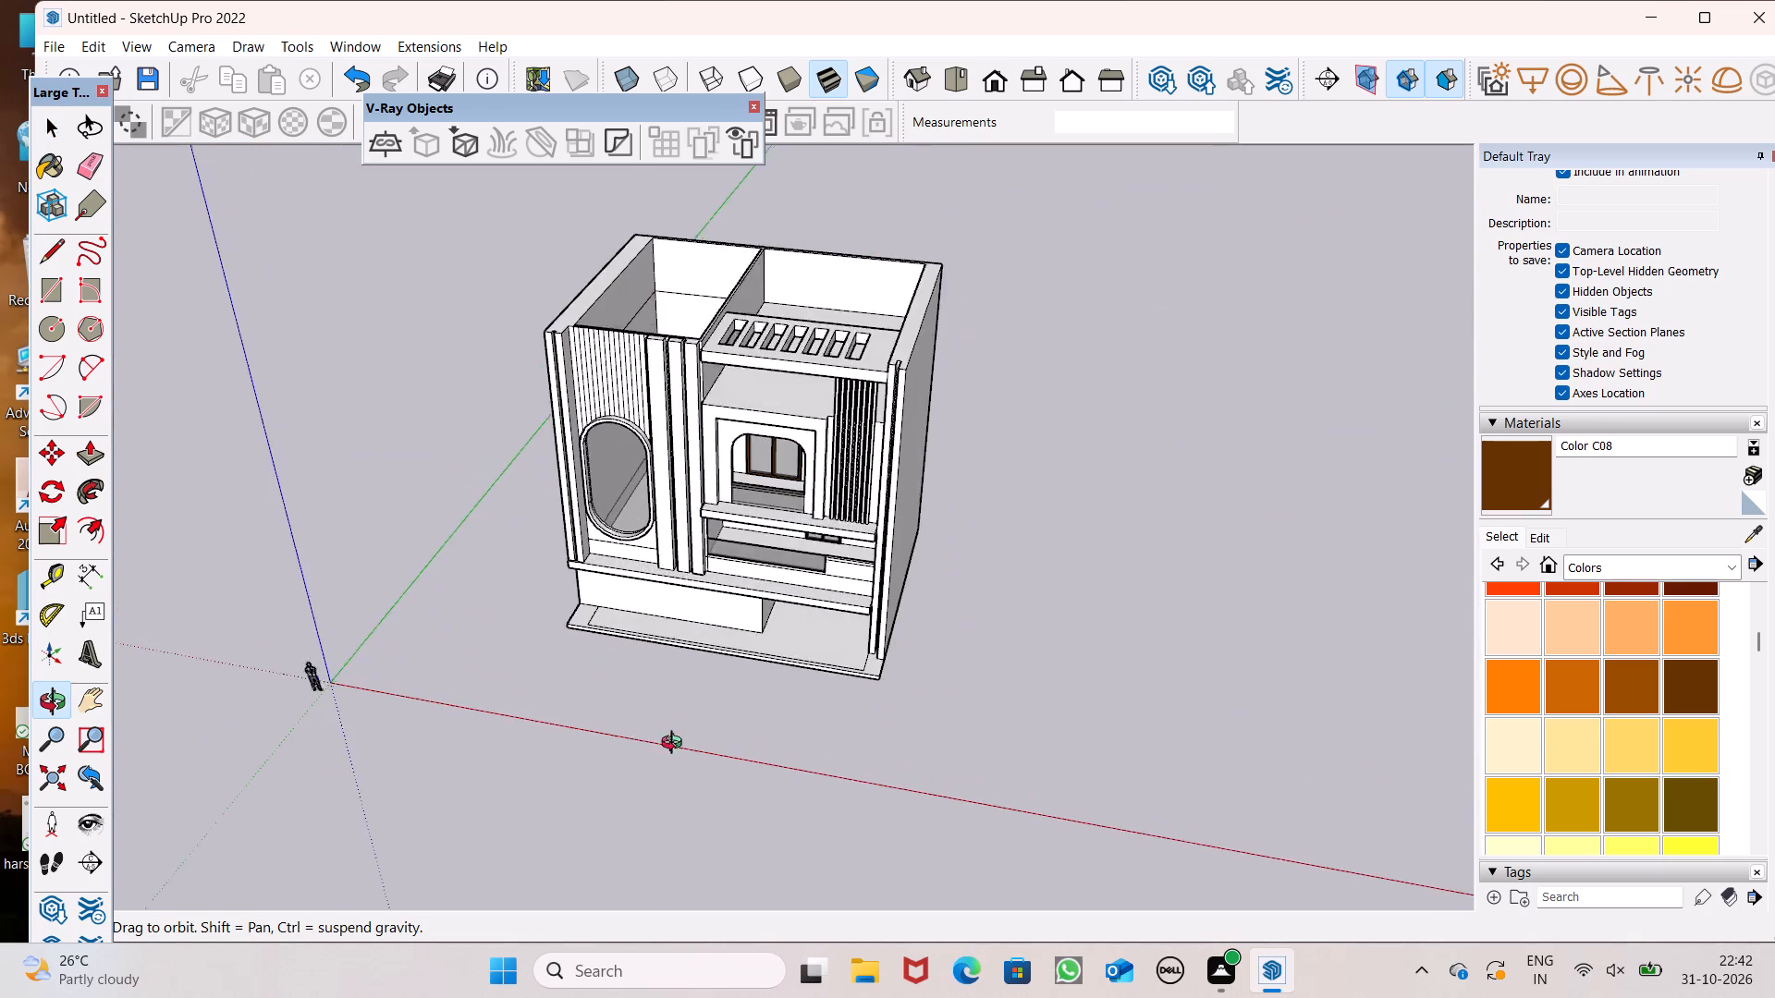
pyautogui.moveTo(676, 745); pyautogui.dragTo(746, 710, button='middle')
pyautogui.scroll(1, 750, 713)
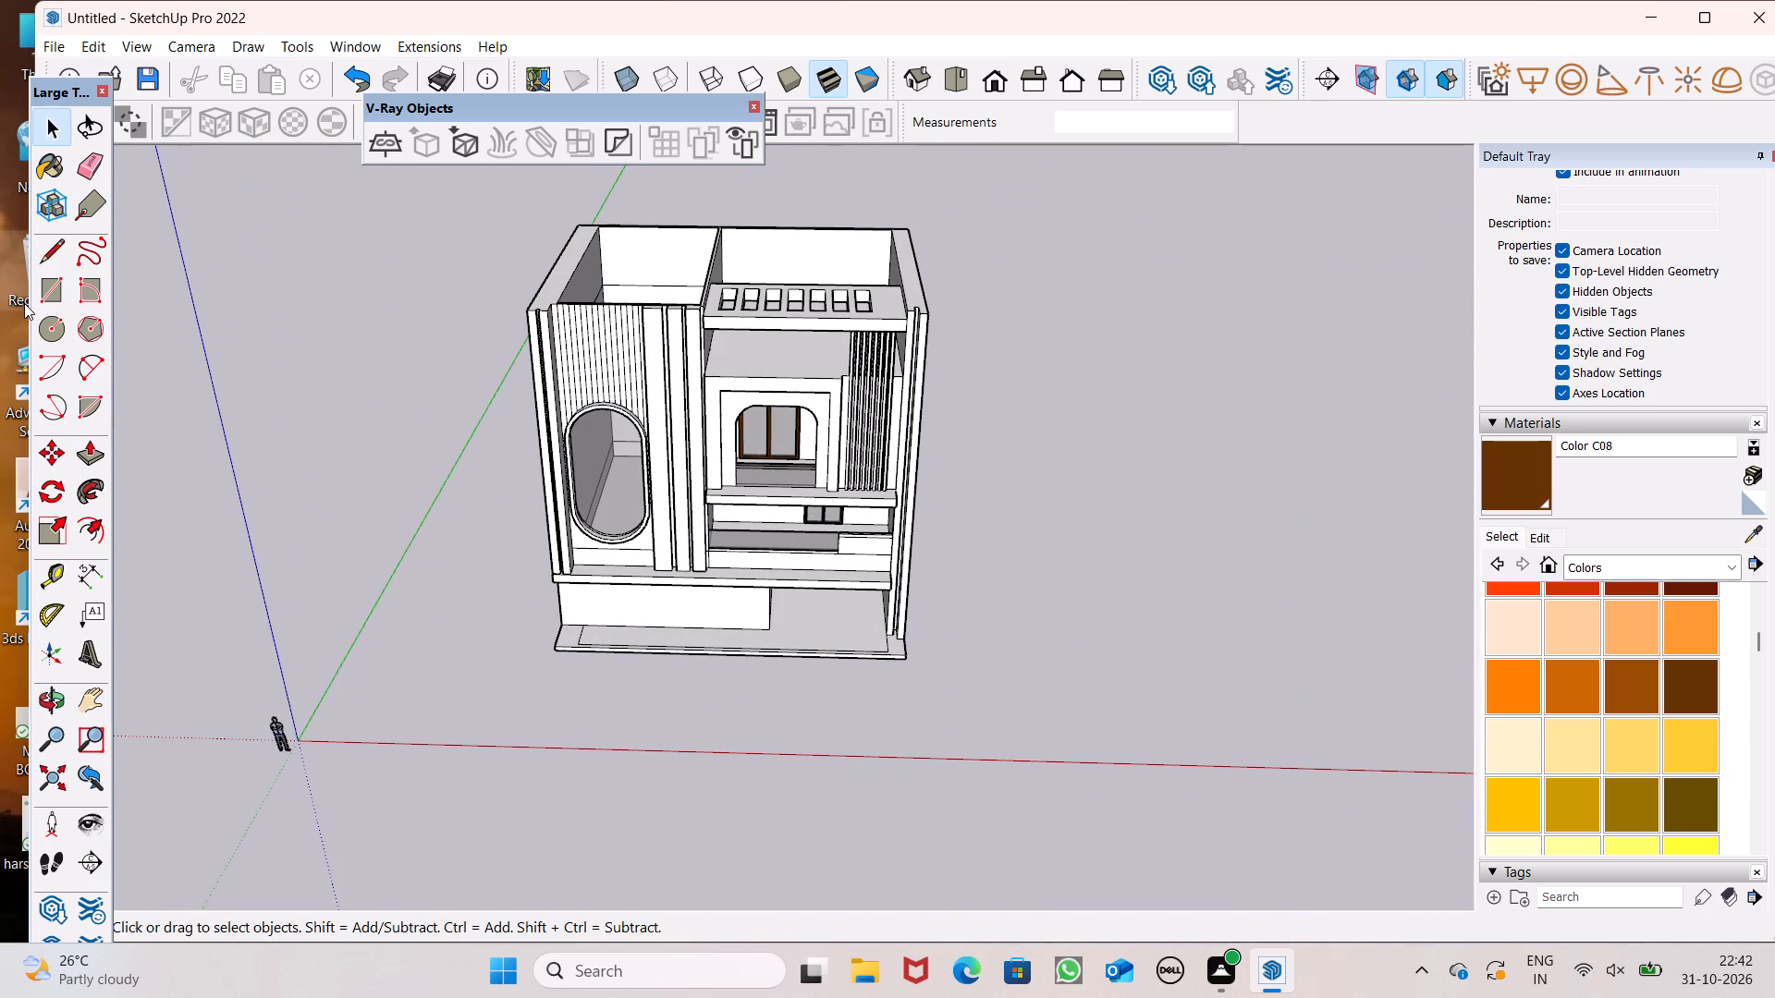
# Erase the two stray vertical edge segments on the wall face below the balcony glass, beside the nearest vertical column.
pyautogui.click(48, 290)
pyautogui.scroll(8, 685, 556)
pyautogui.moveTo(777, 584); pyautogui.dragTo(788, 630, button='middle')
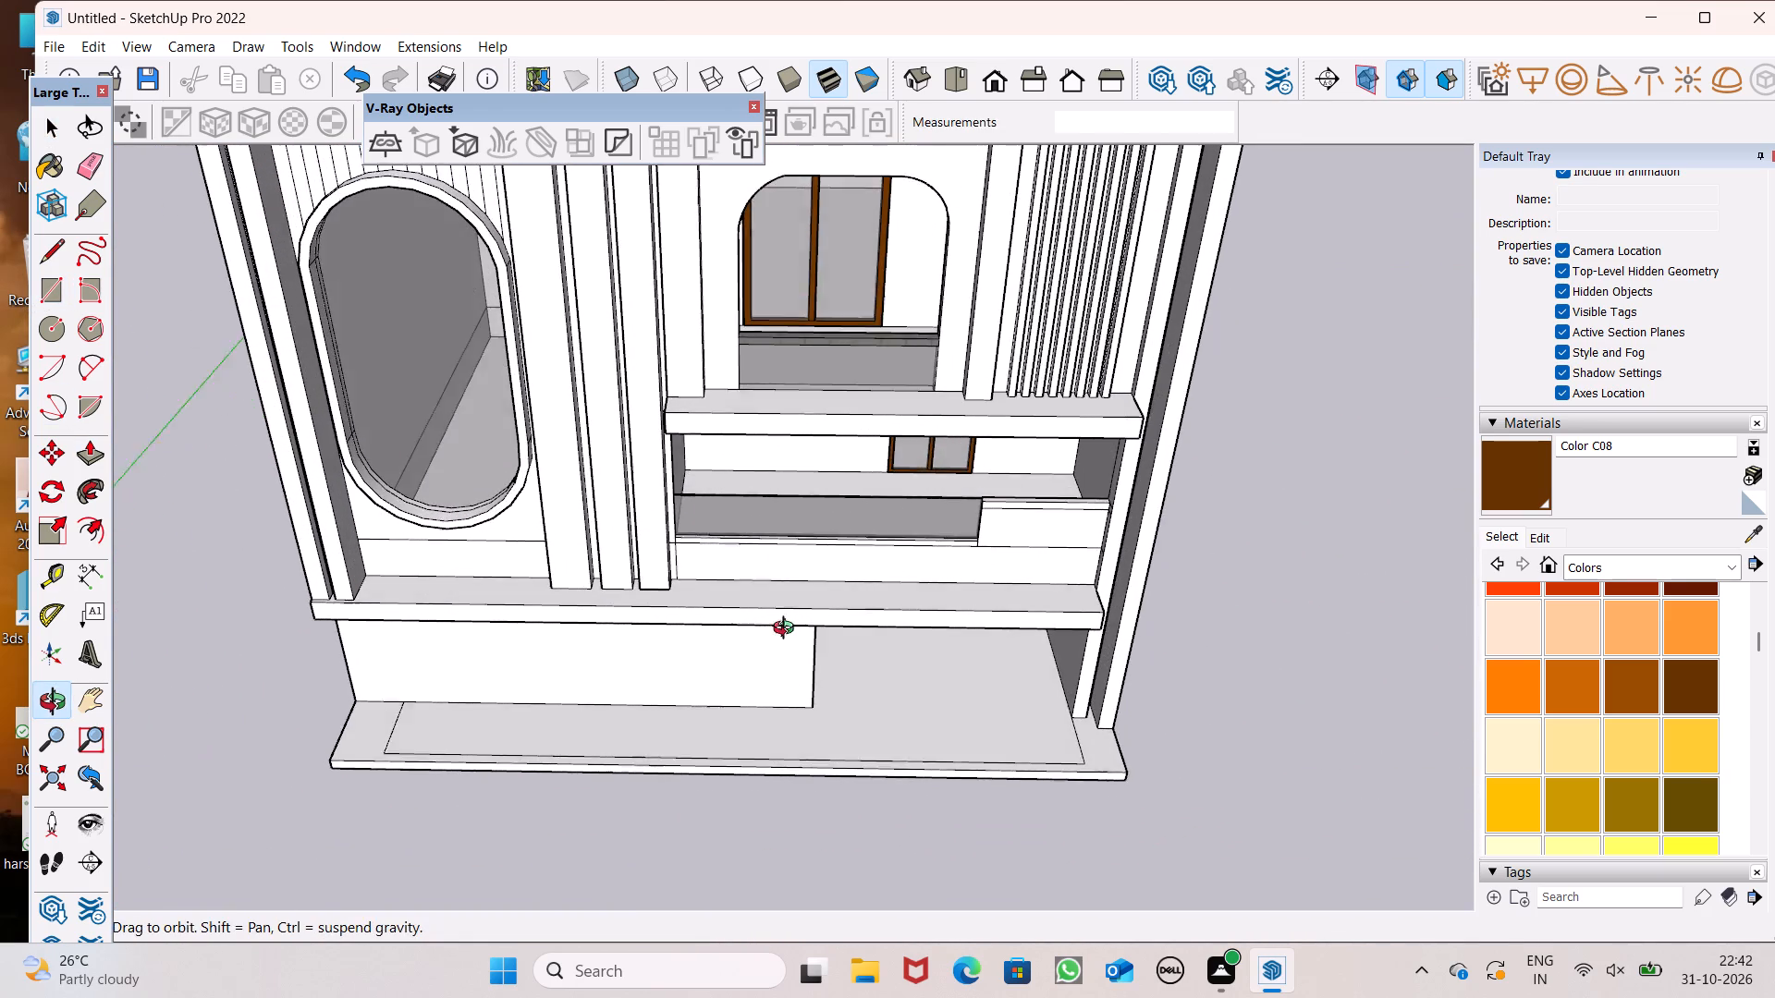
pyautogui.moveTo(788, 630); pyautogui.dragTo(790, 634, button='middle')
pyautogui.scroll(8, 733, 588)
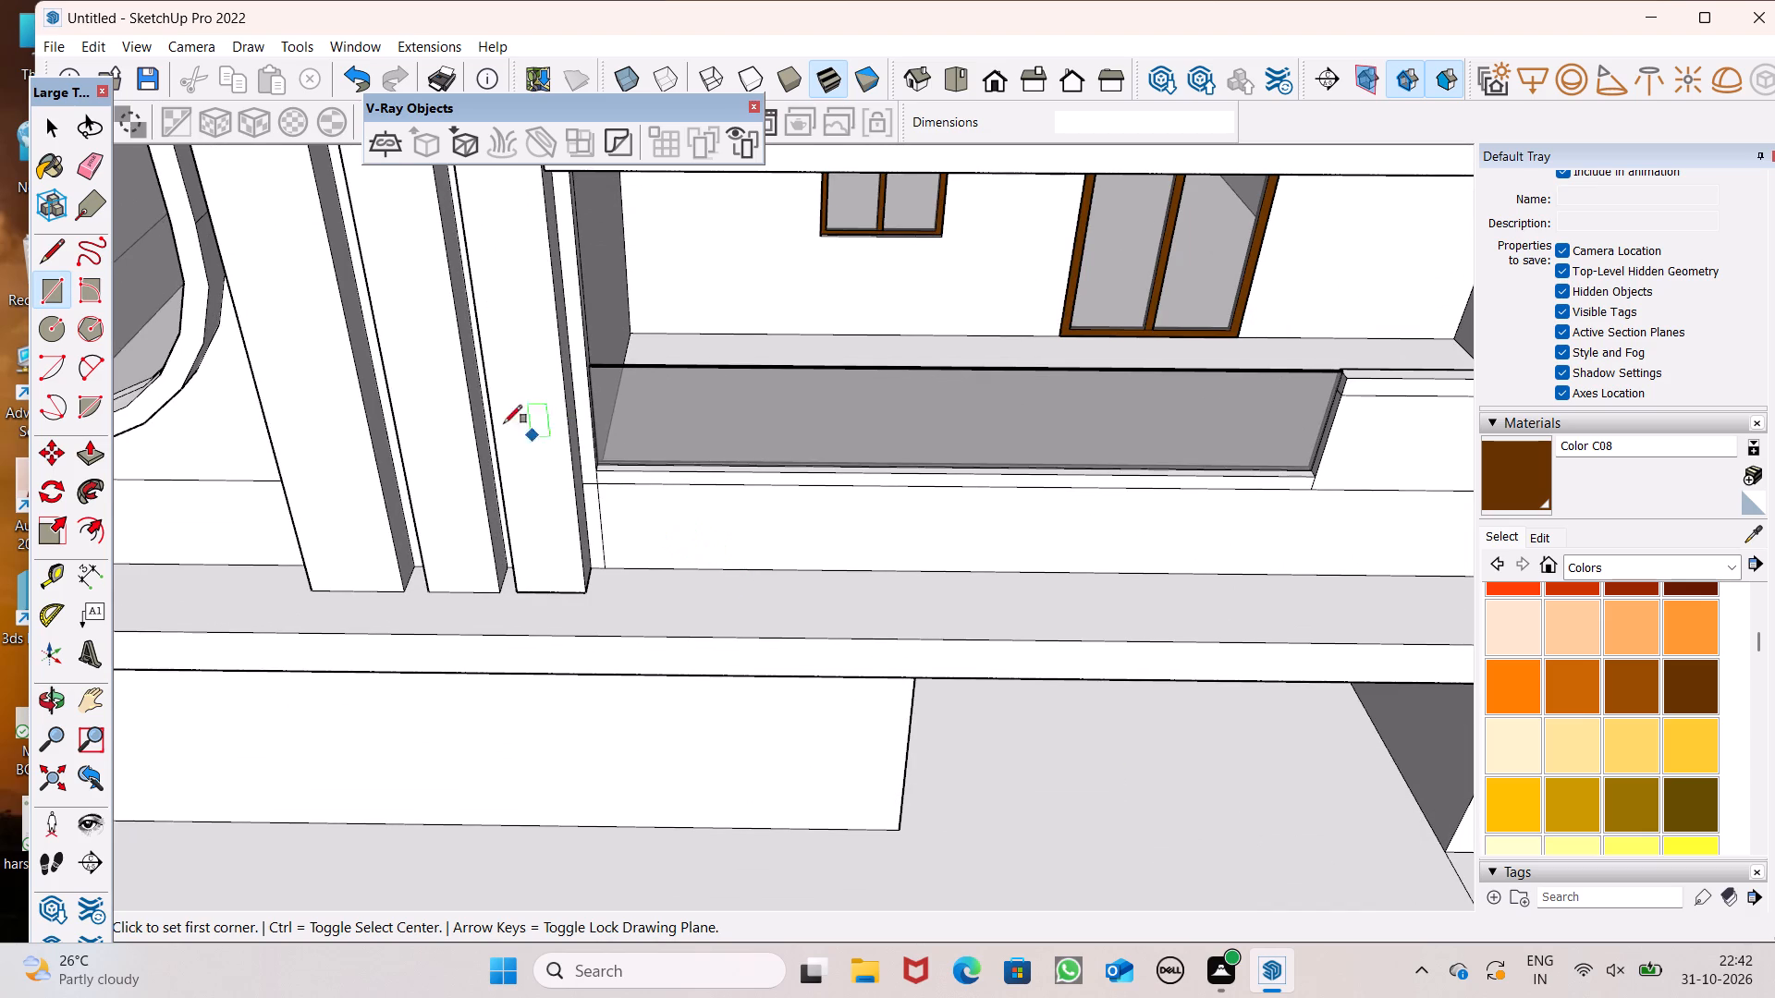
pyautogui.click(79, 154)
pyautogui.scroll(6, 534, 510)
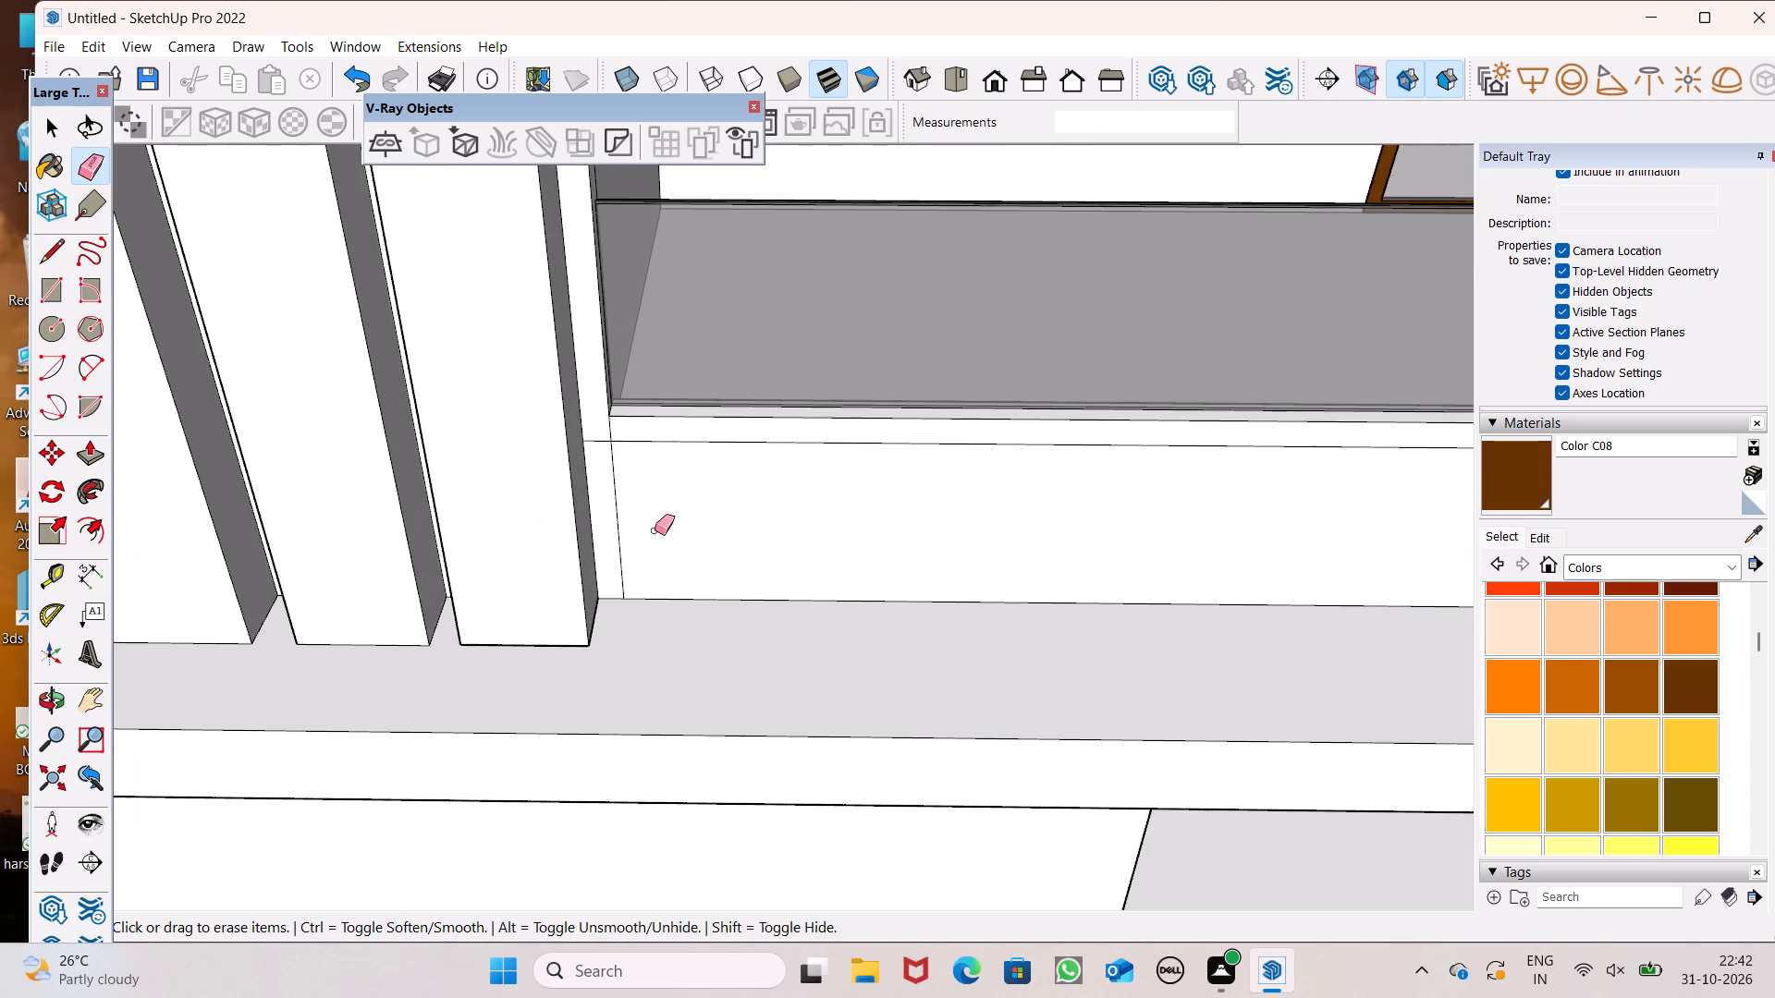
pyautogui.scroll(5, 655, 528)
pyautogui.moveTo(562, 366); pyautogui.dragTo(577, 391)
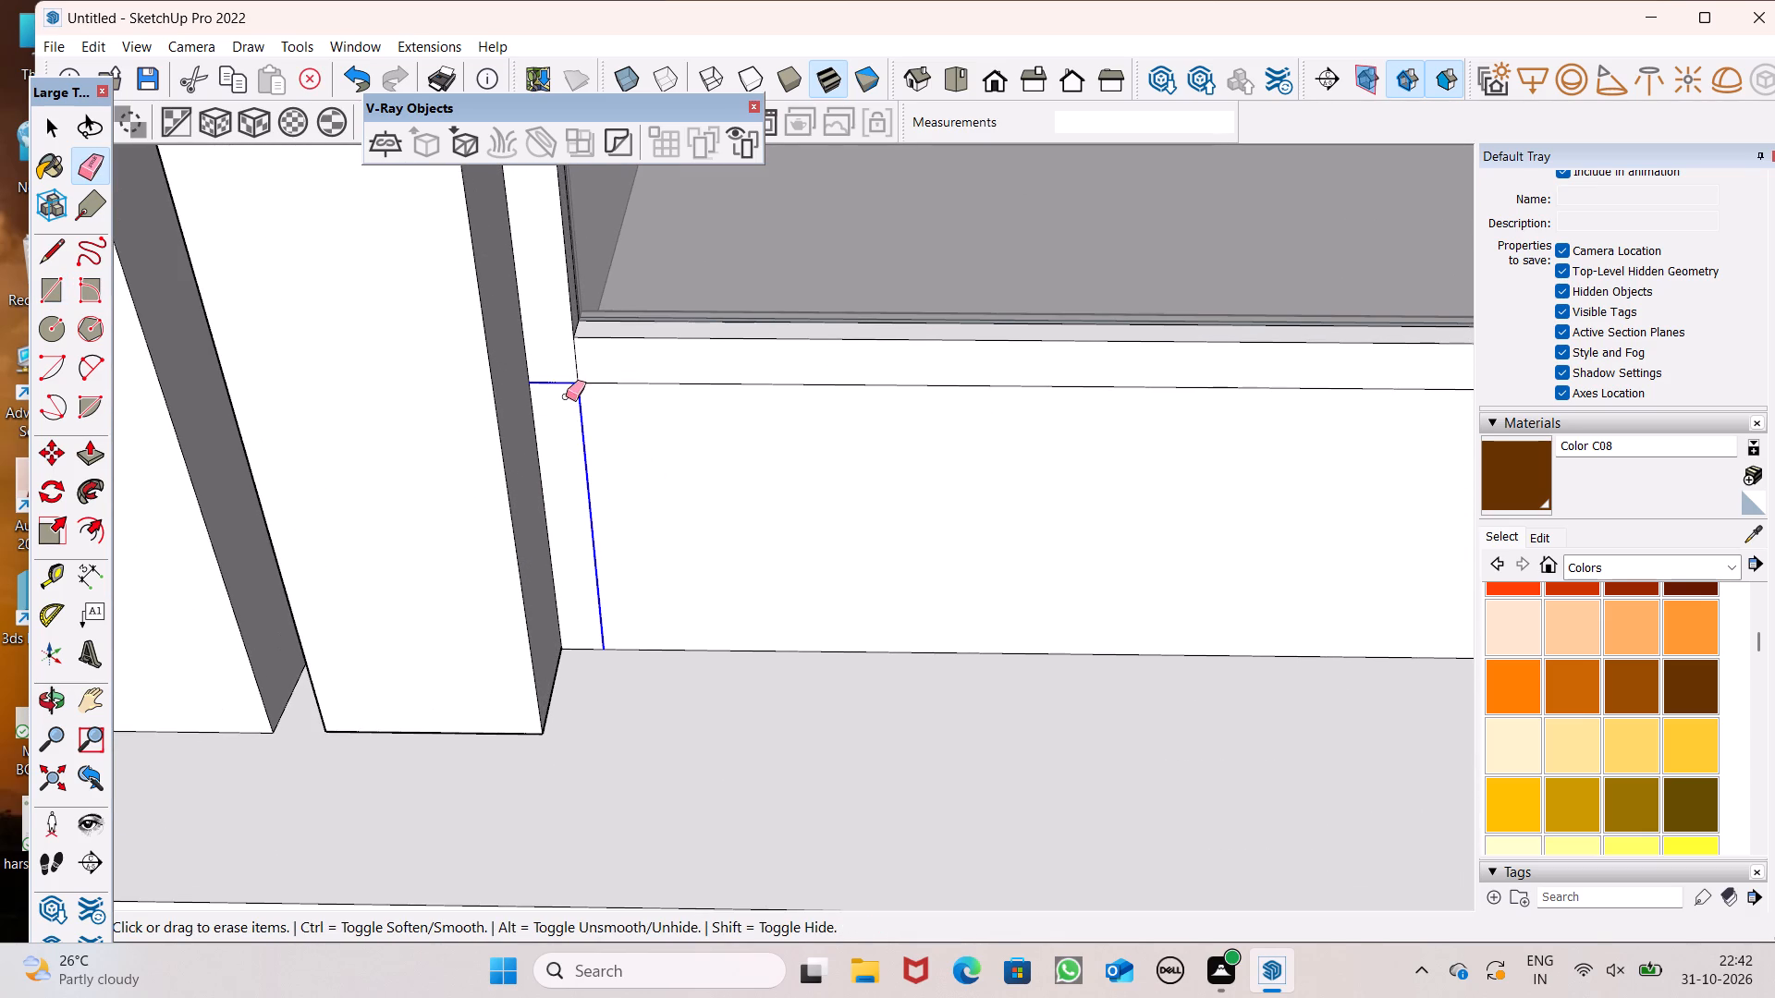
pyautogui.hotkey('ctrl', 'z')
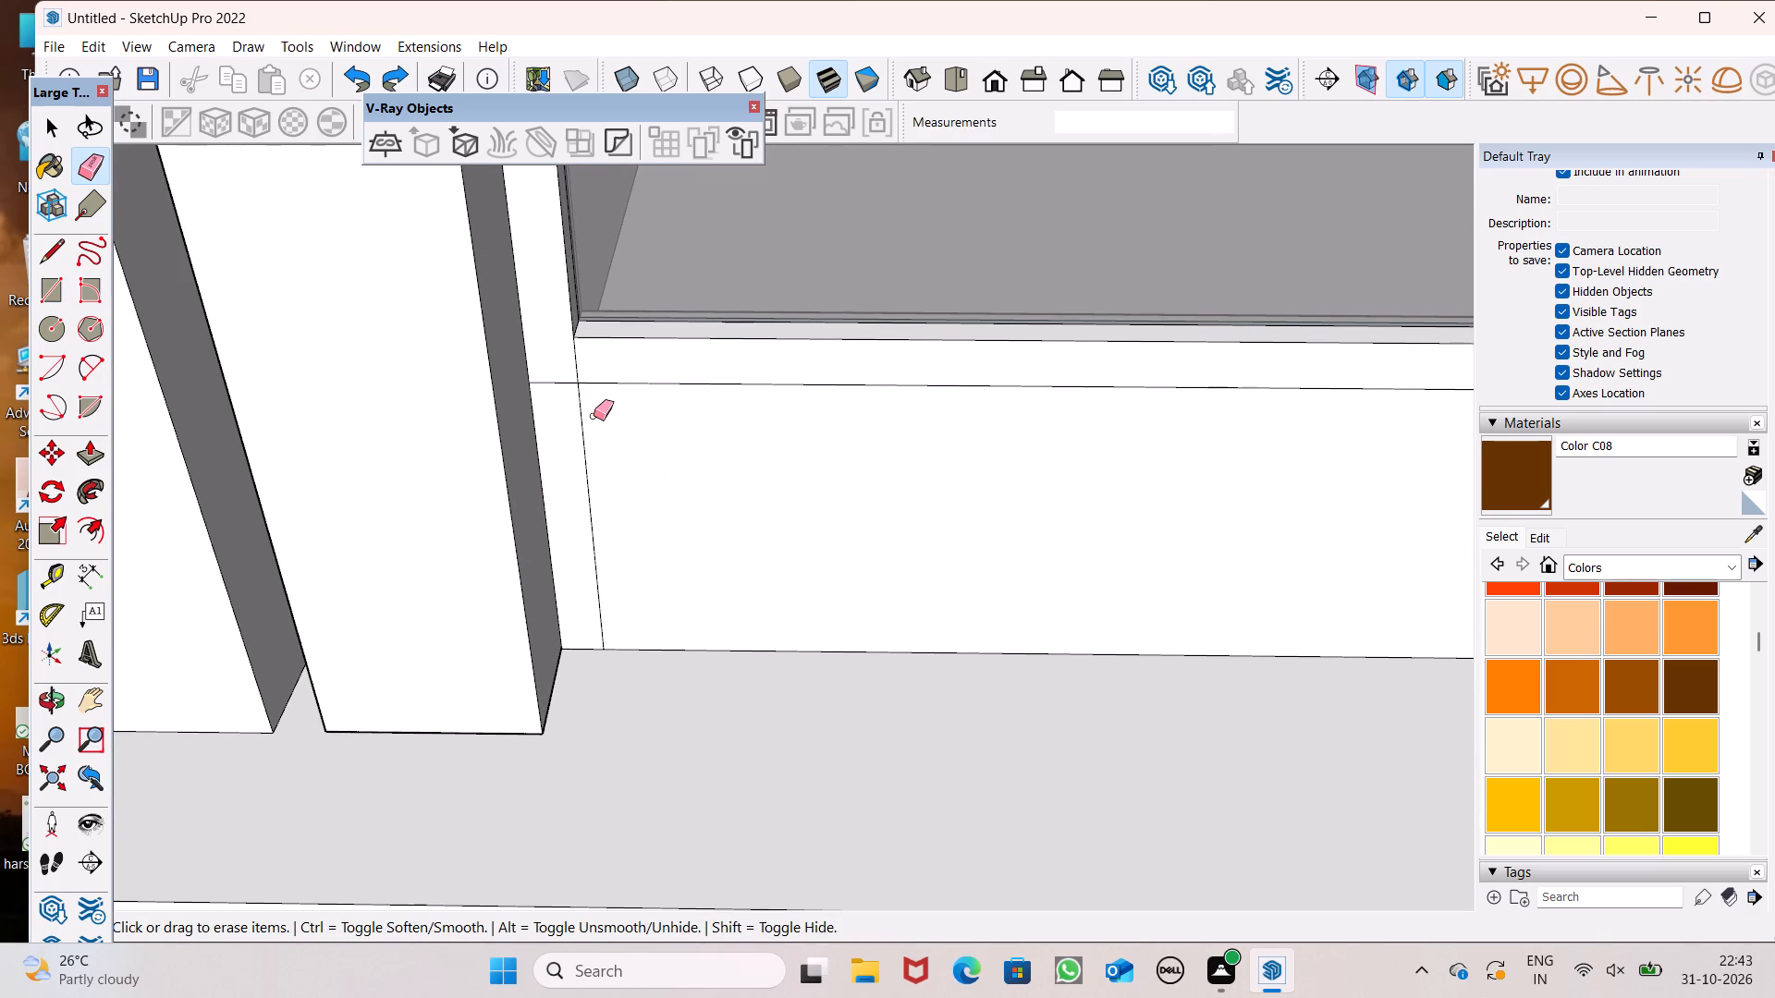
pyautogui.moveTo(597, 416); pyautogui.dragTo(570, 423)
pyautogui.moveTo(585, 361); pyautogui.dragTo(571, 361)
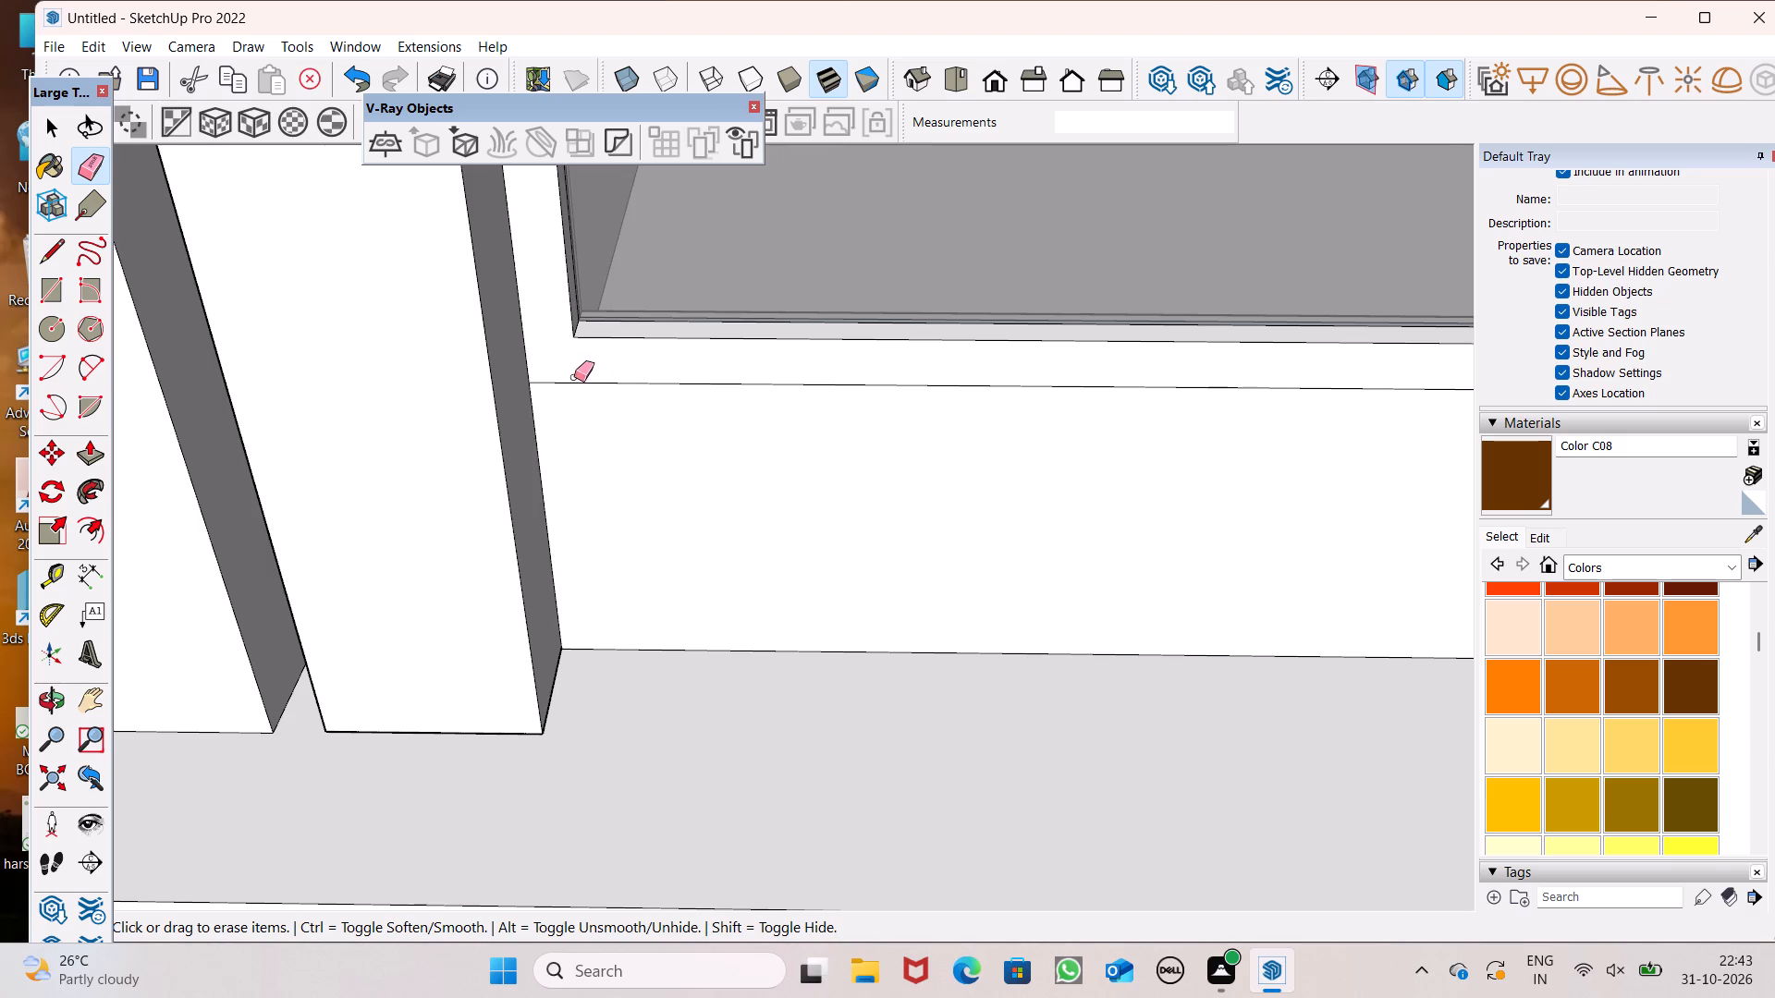
pyautogui.press('space')
# Draw a square about 6 1/4" on the lower ledge, against the wall and just beside the nearest vertical column.
pyautogui.scroll(-10, 567, 380)
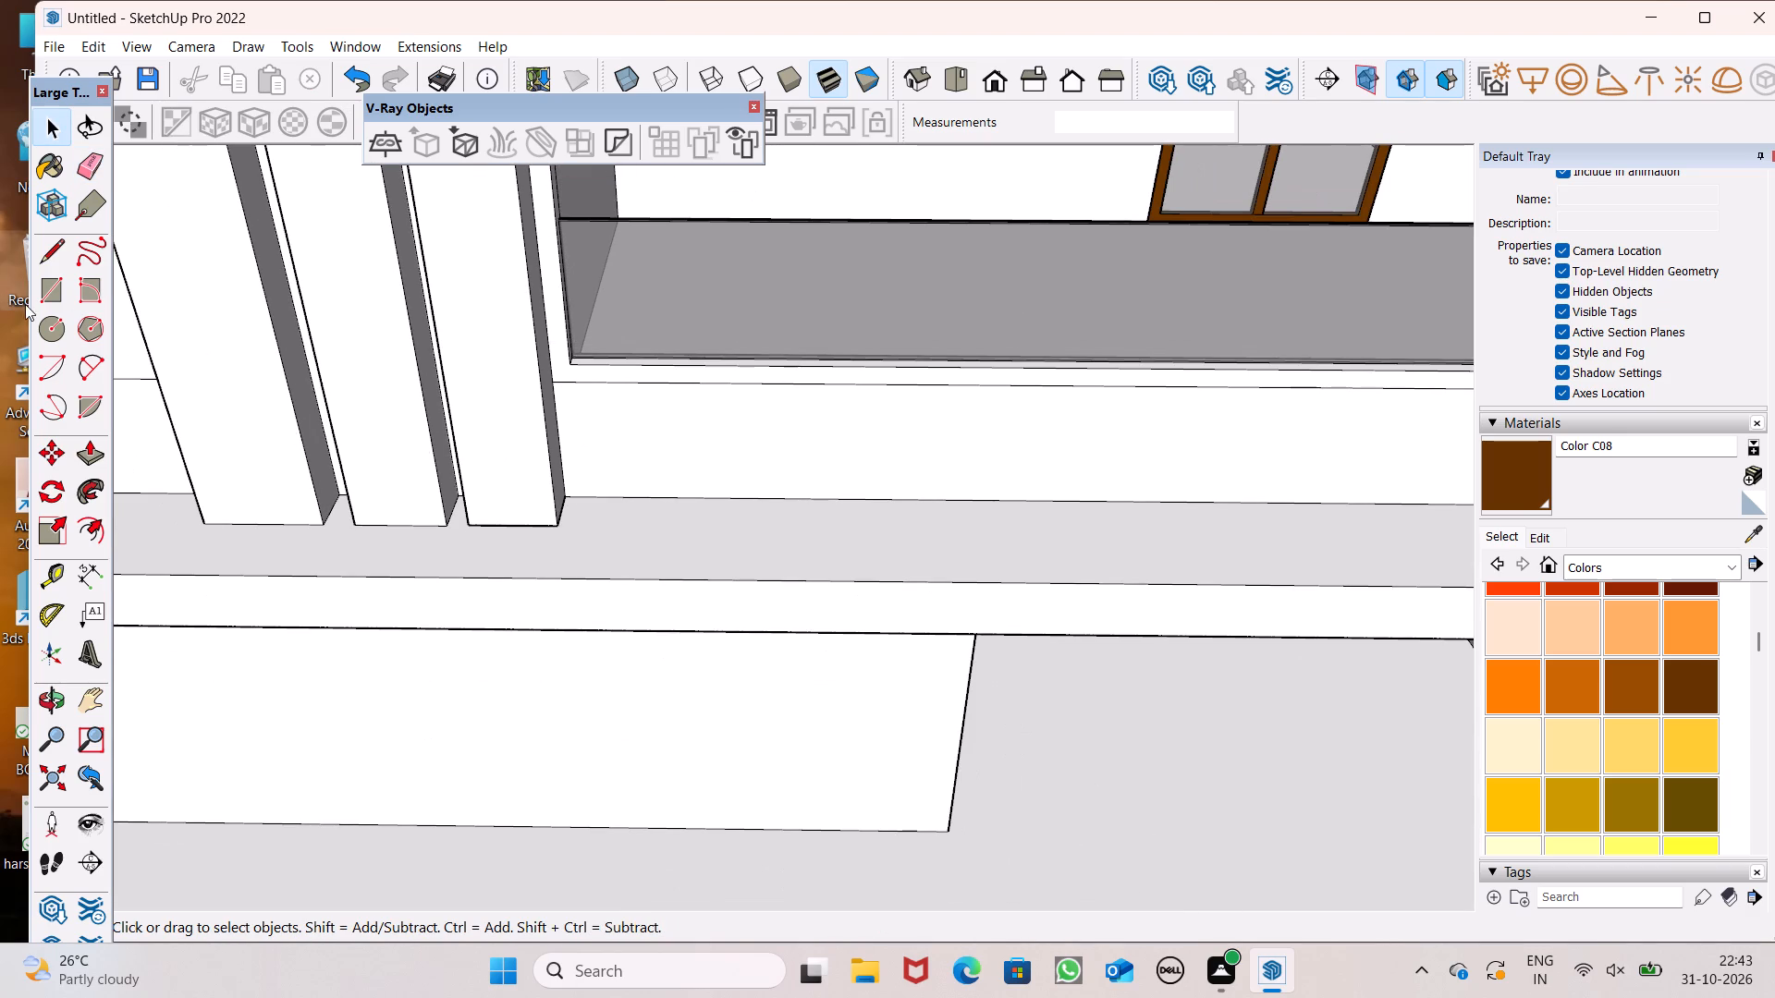
pyautogui.click(56, 291)
pyautogui.scroll(-2, 420, 371)
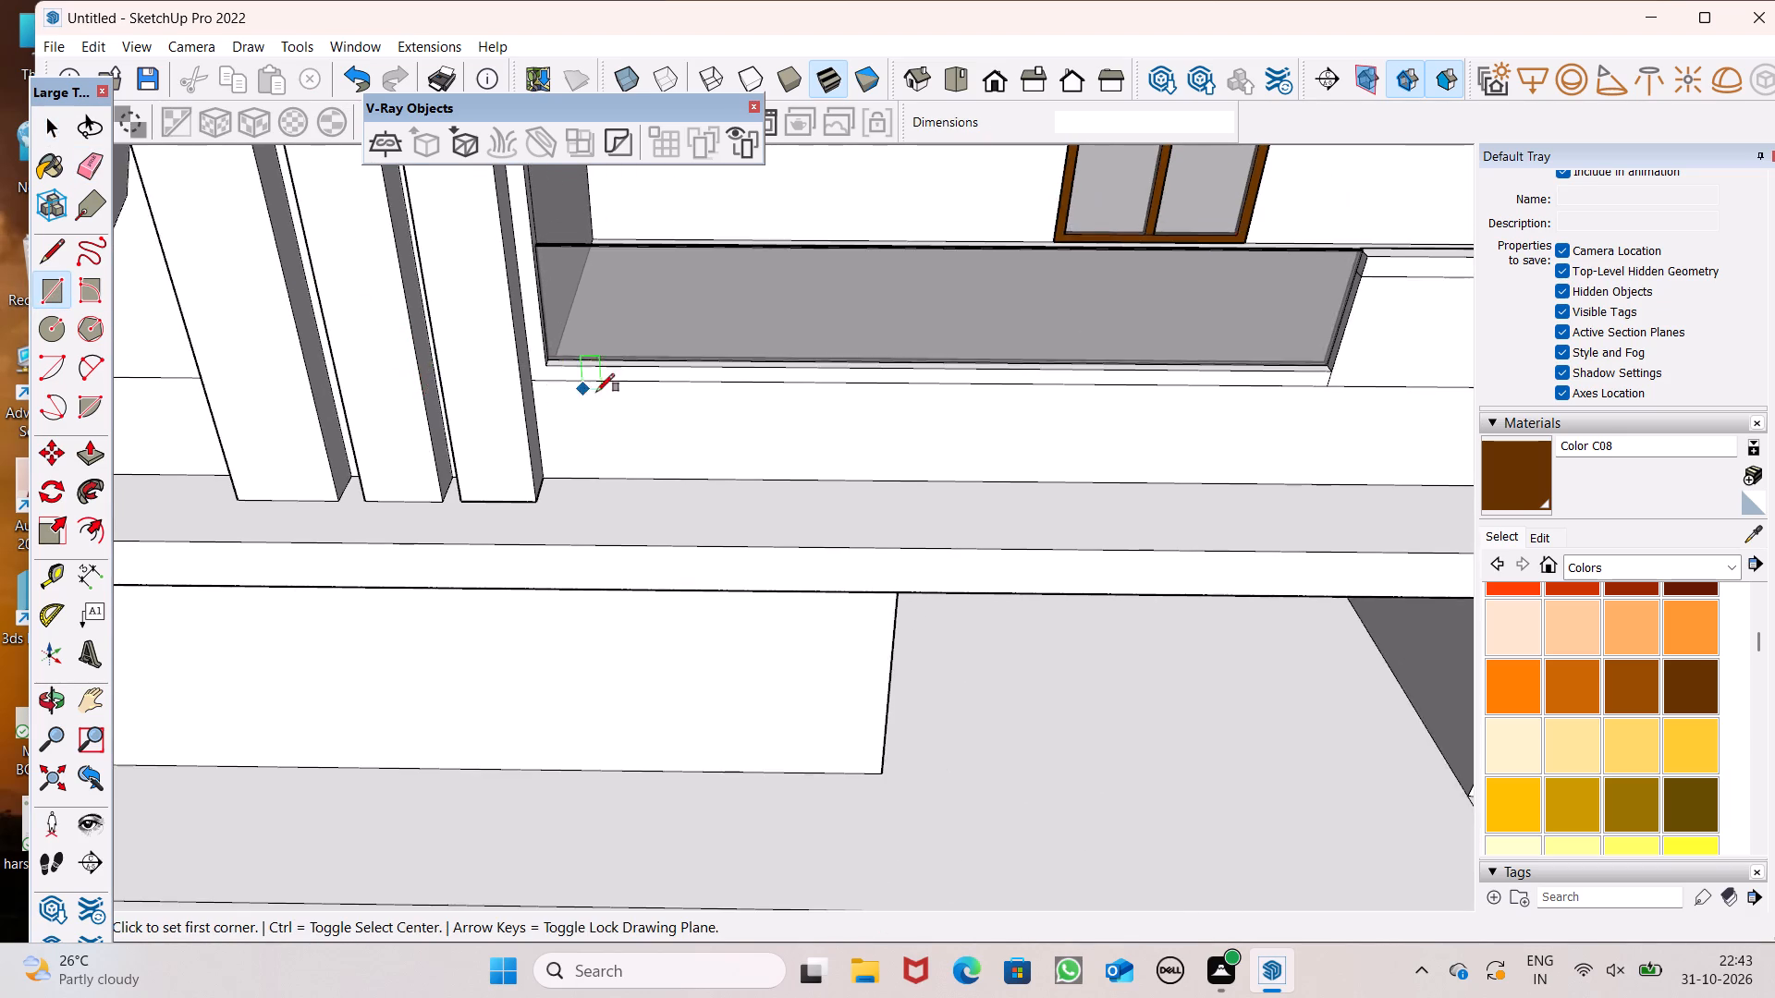
pyautogui.moveTo(606, 418); pyautogui.dragTo(616, 535, button='middle')
pyautogui.scroll(5, 580, 499)
pyautogui.scroll(-2, 526, 451)
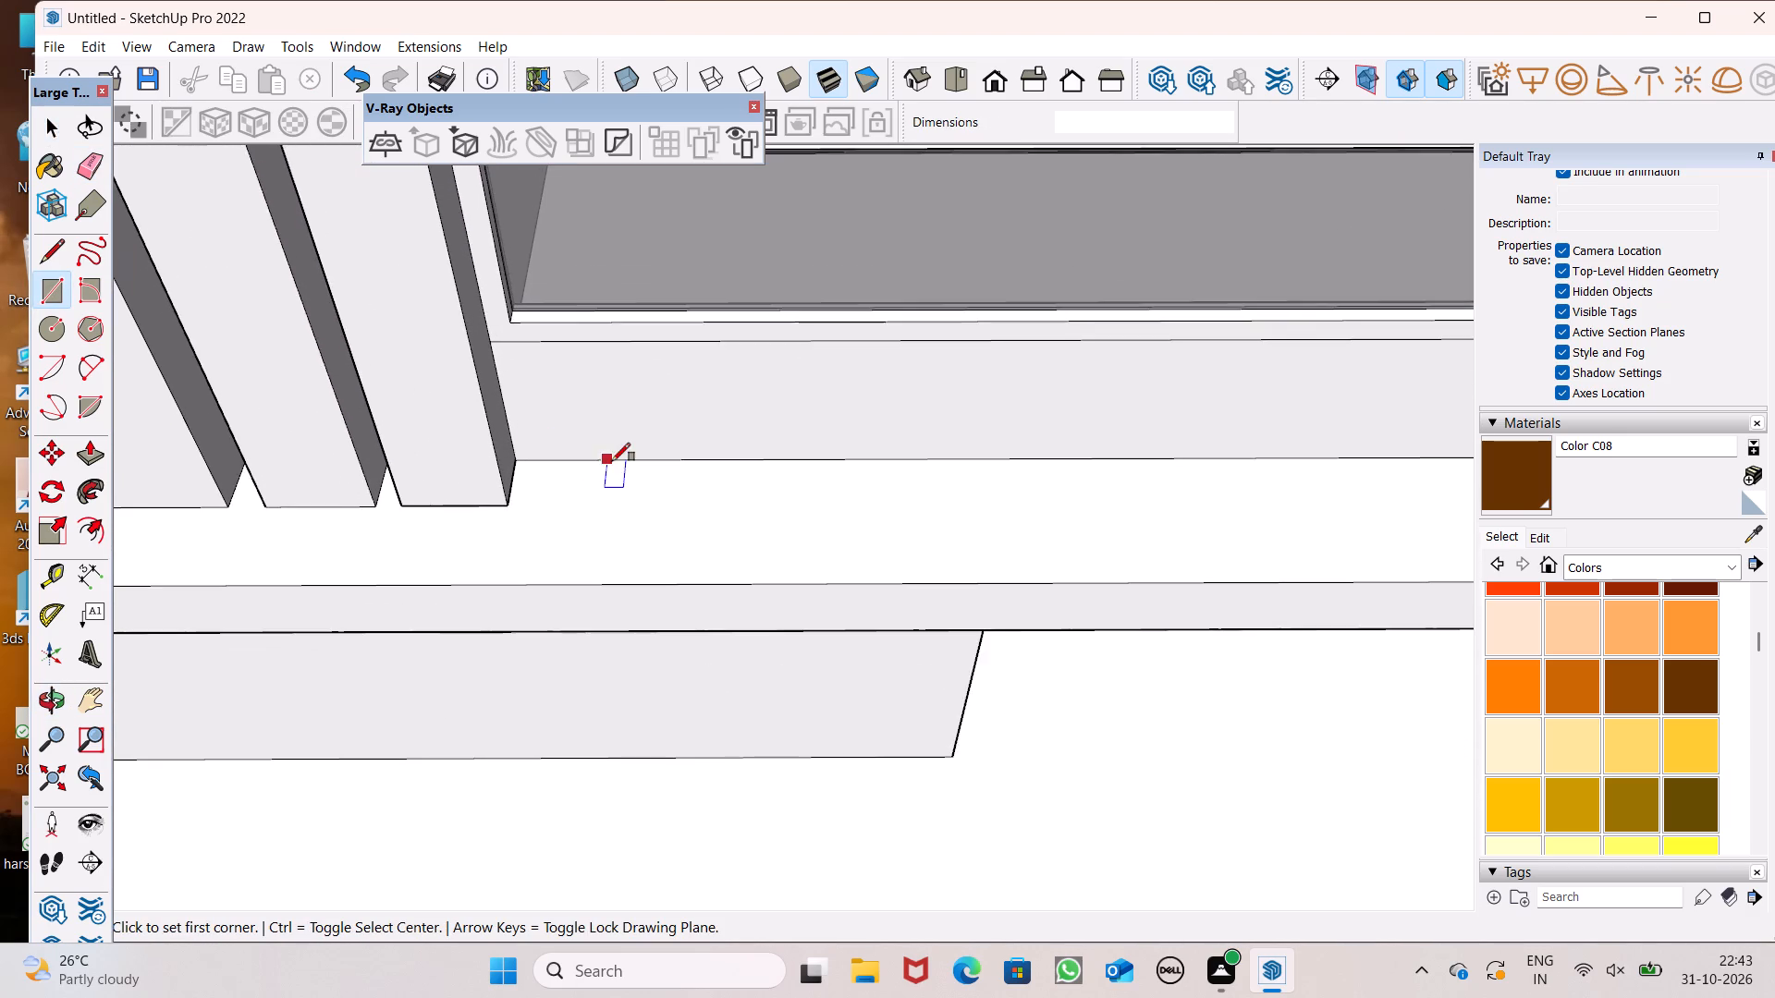
pyautogui.scroll(7, 612, 461)
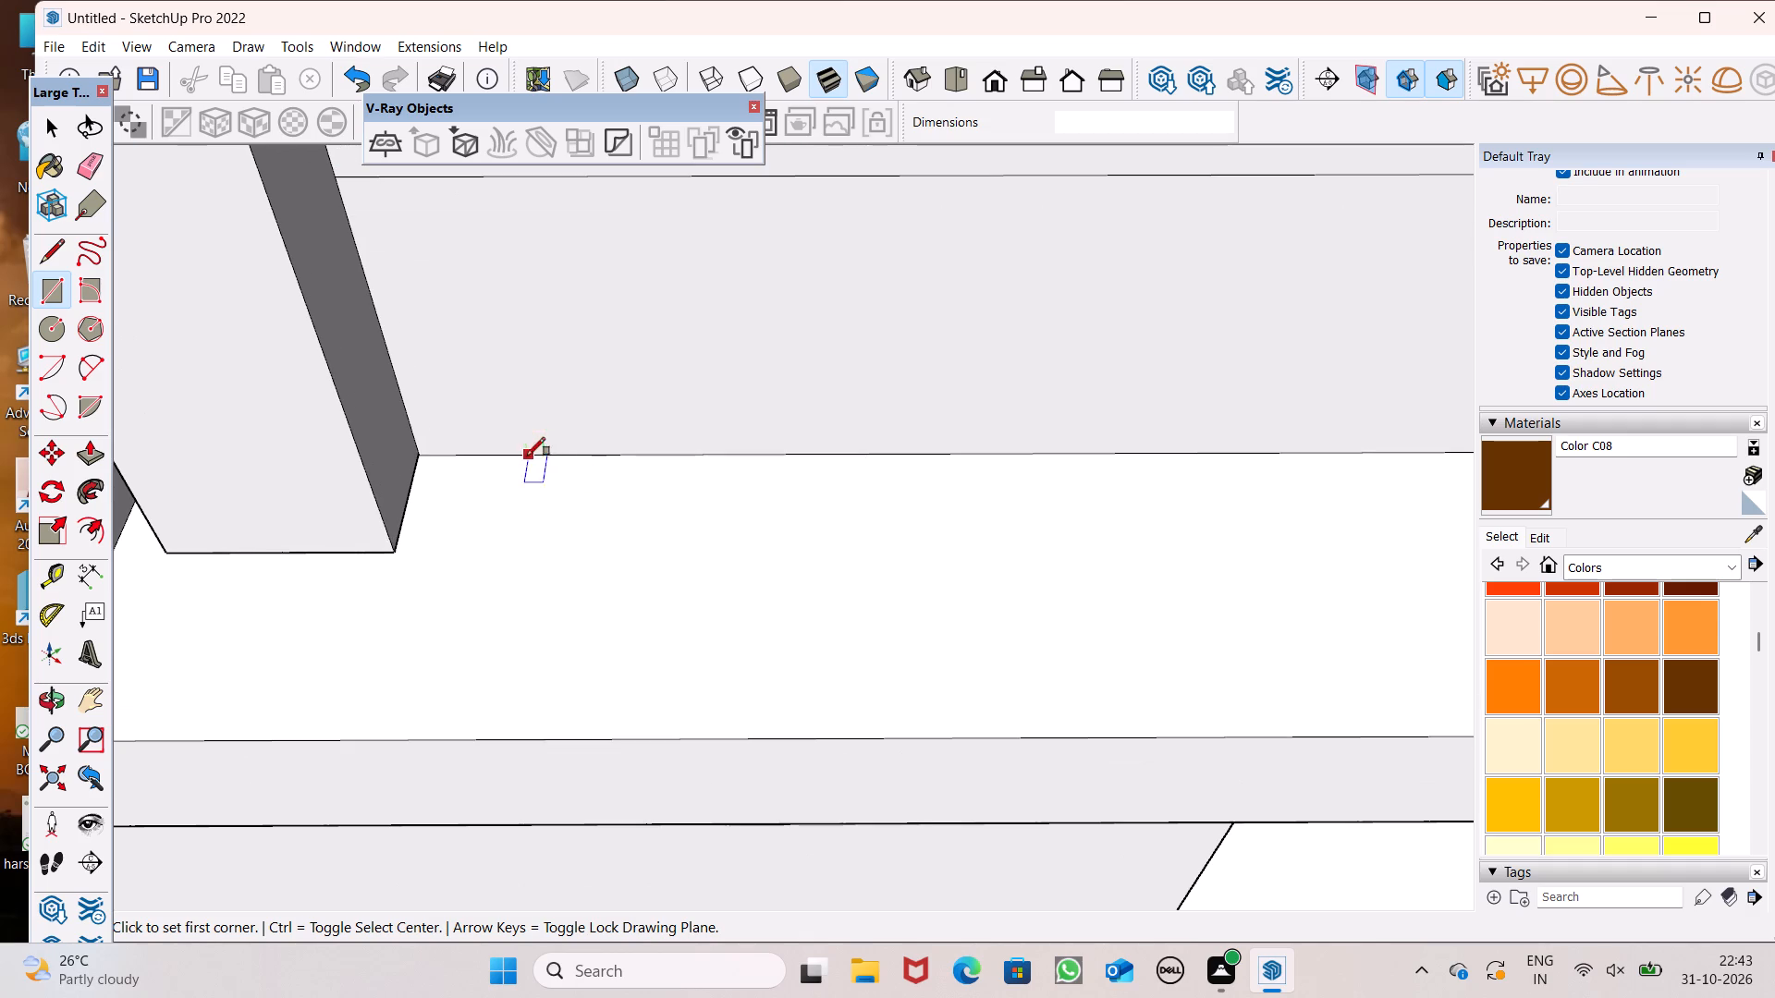
pyautogui.scroll(-2, 494, 456)
pyautogui.scroll(3, 566, 464)
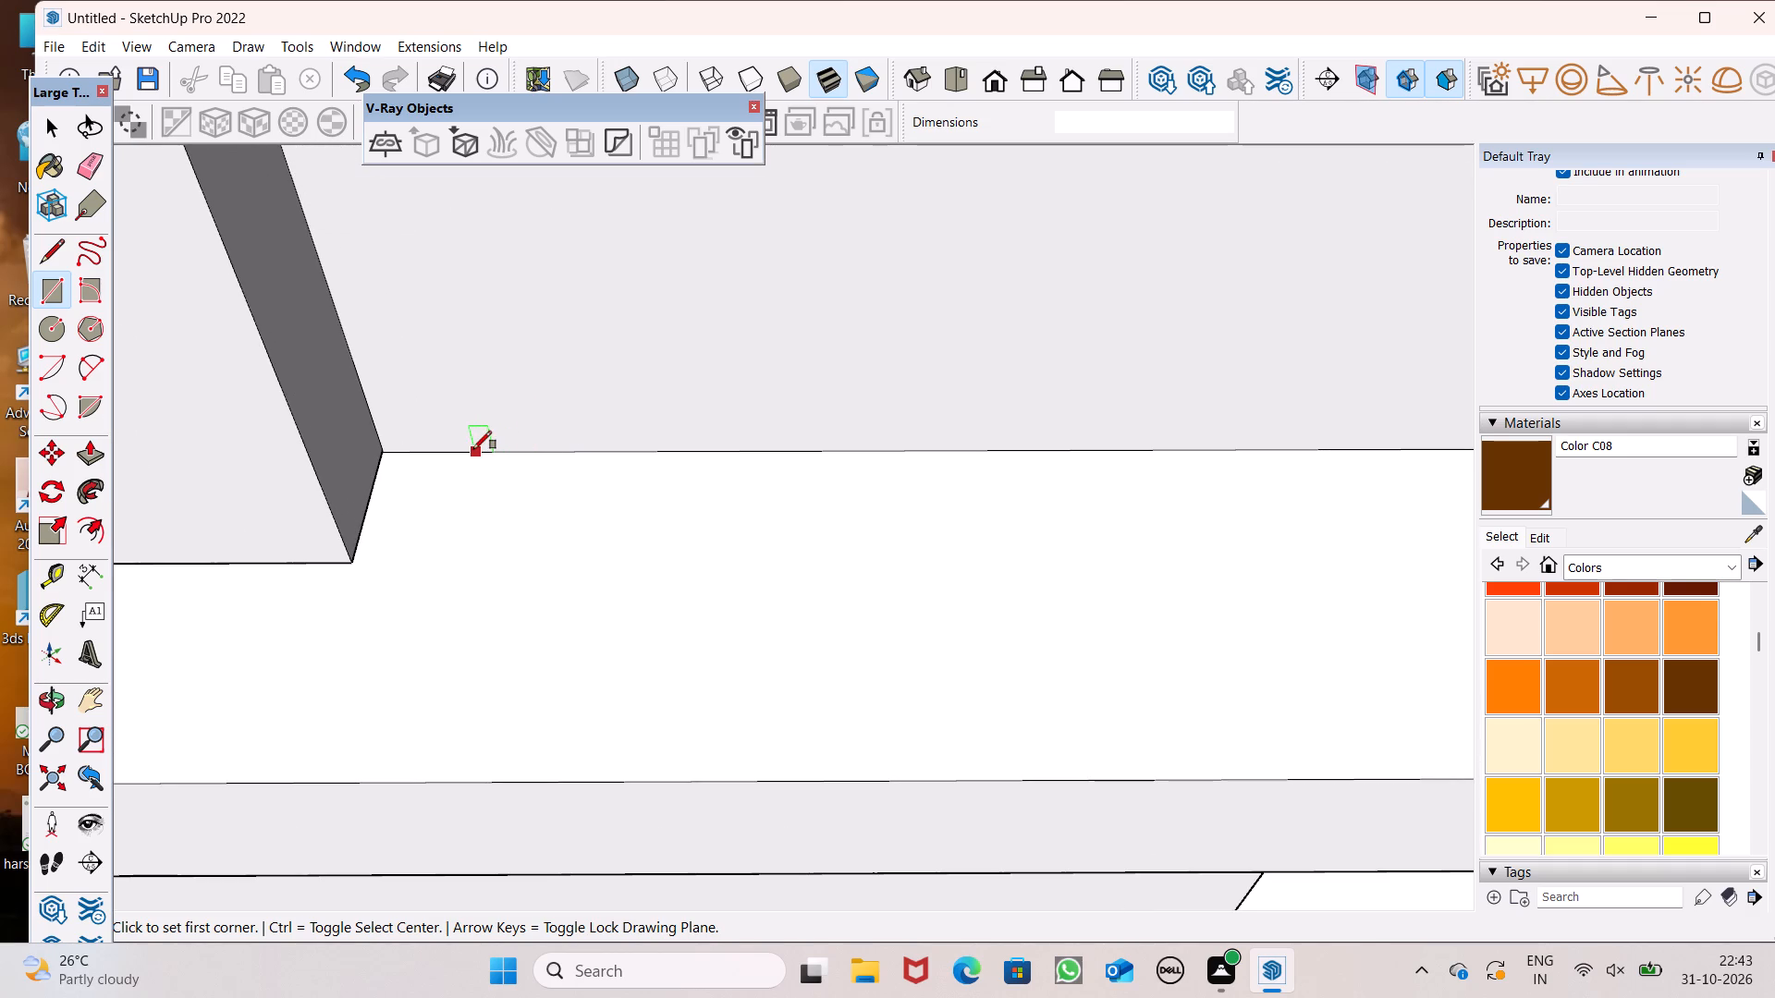
pyautogui.click(453, 449)
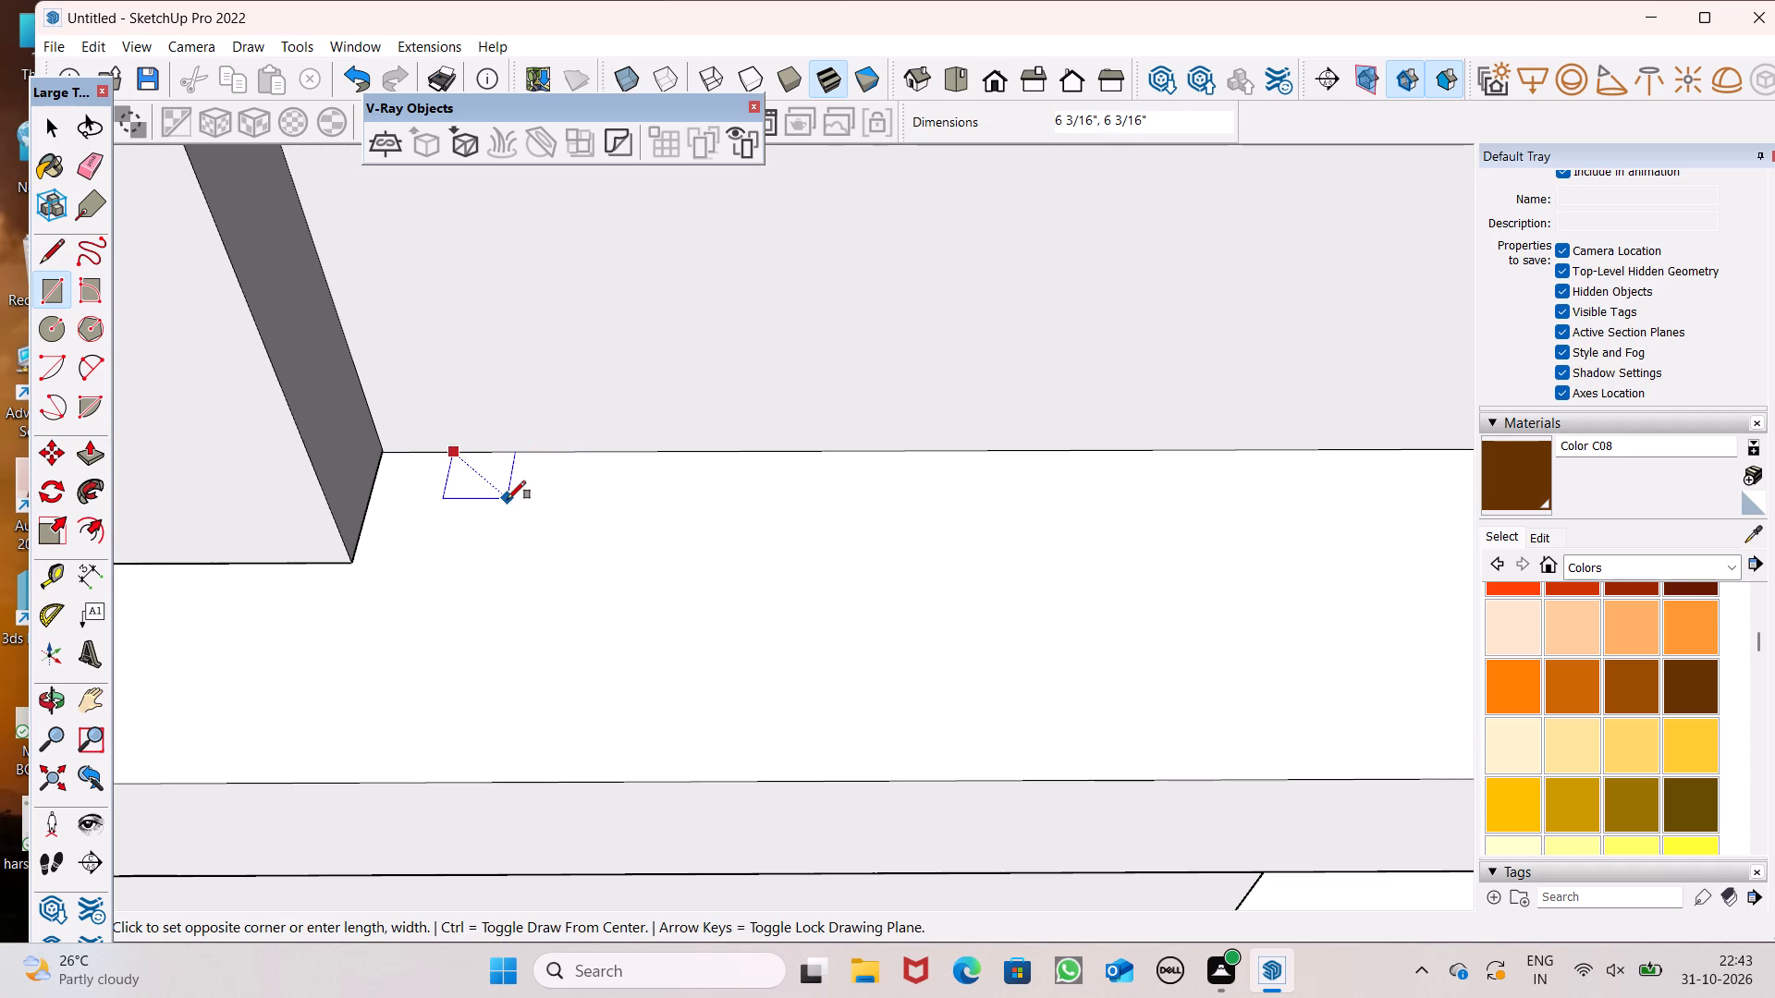
pyautogui.click(508, 499)
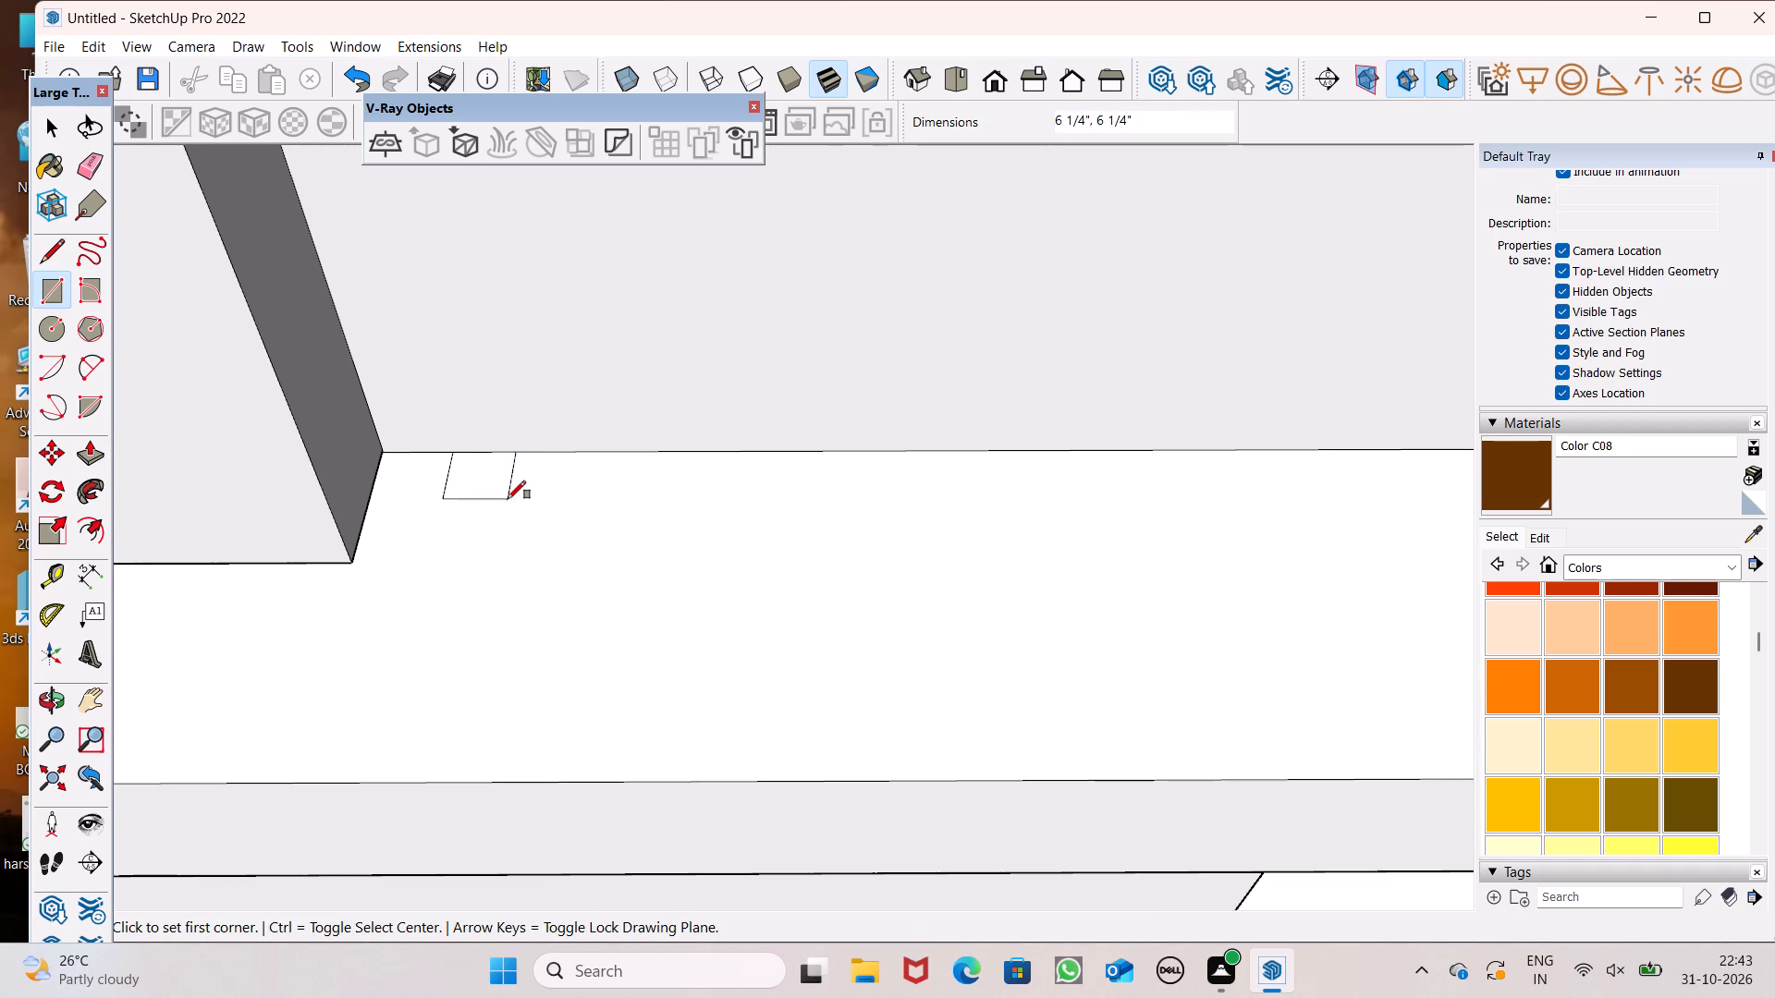
# Copy the small square along the wall base at about 1' 1 7/16" spacing, and multiply it to six copies.
pyautogui.scroll(-6, 417, 550)
pyautogui.moveTo(602, 574); pyautogui.dragTo(551, 595, button='middle')
pyautogui.scroll(-1, 558, 577)
pyautogui.moveTo(563, 607); pyautogui.dragTo(581, 614, button='middle')
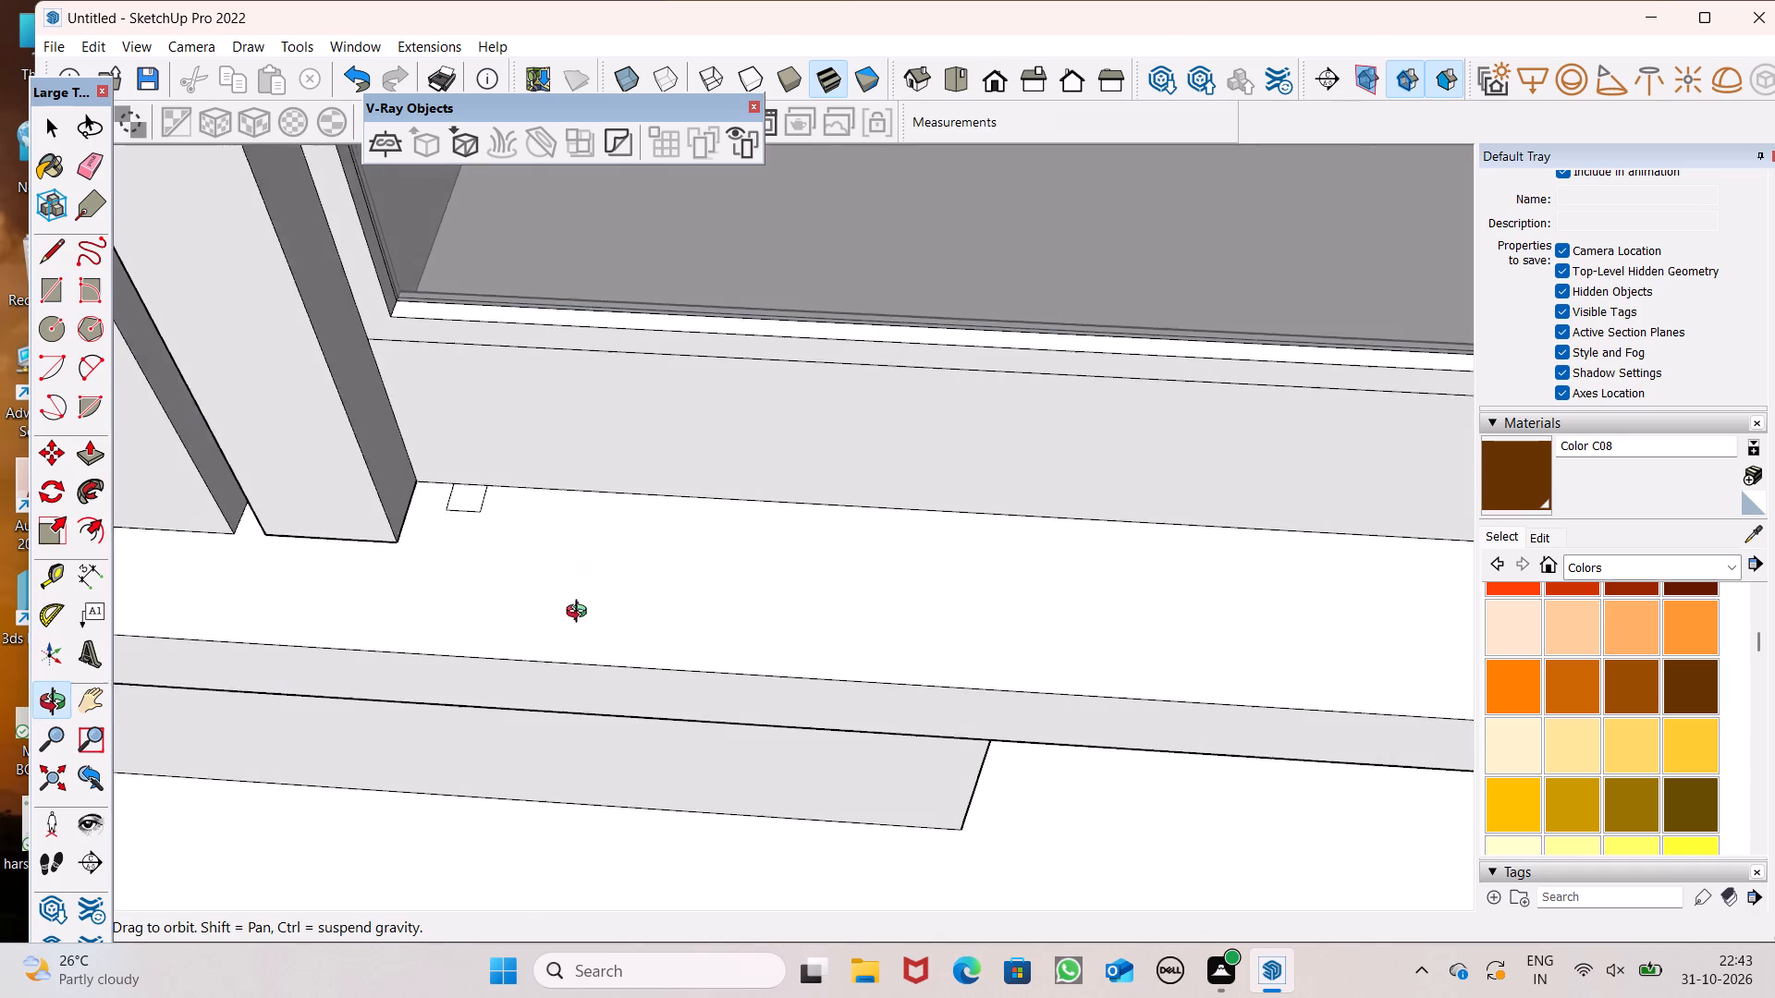
pyautogui.moveTo(581, 614); pyautogui.dragTo(598, 651, button='middle')
pyautogui.press('space')
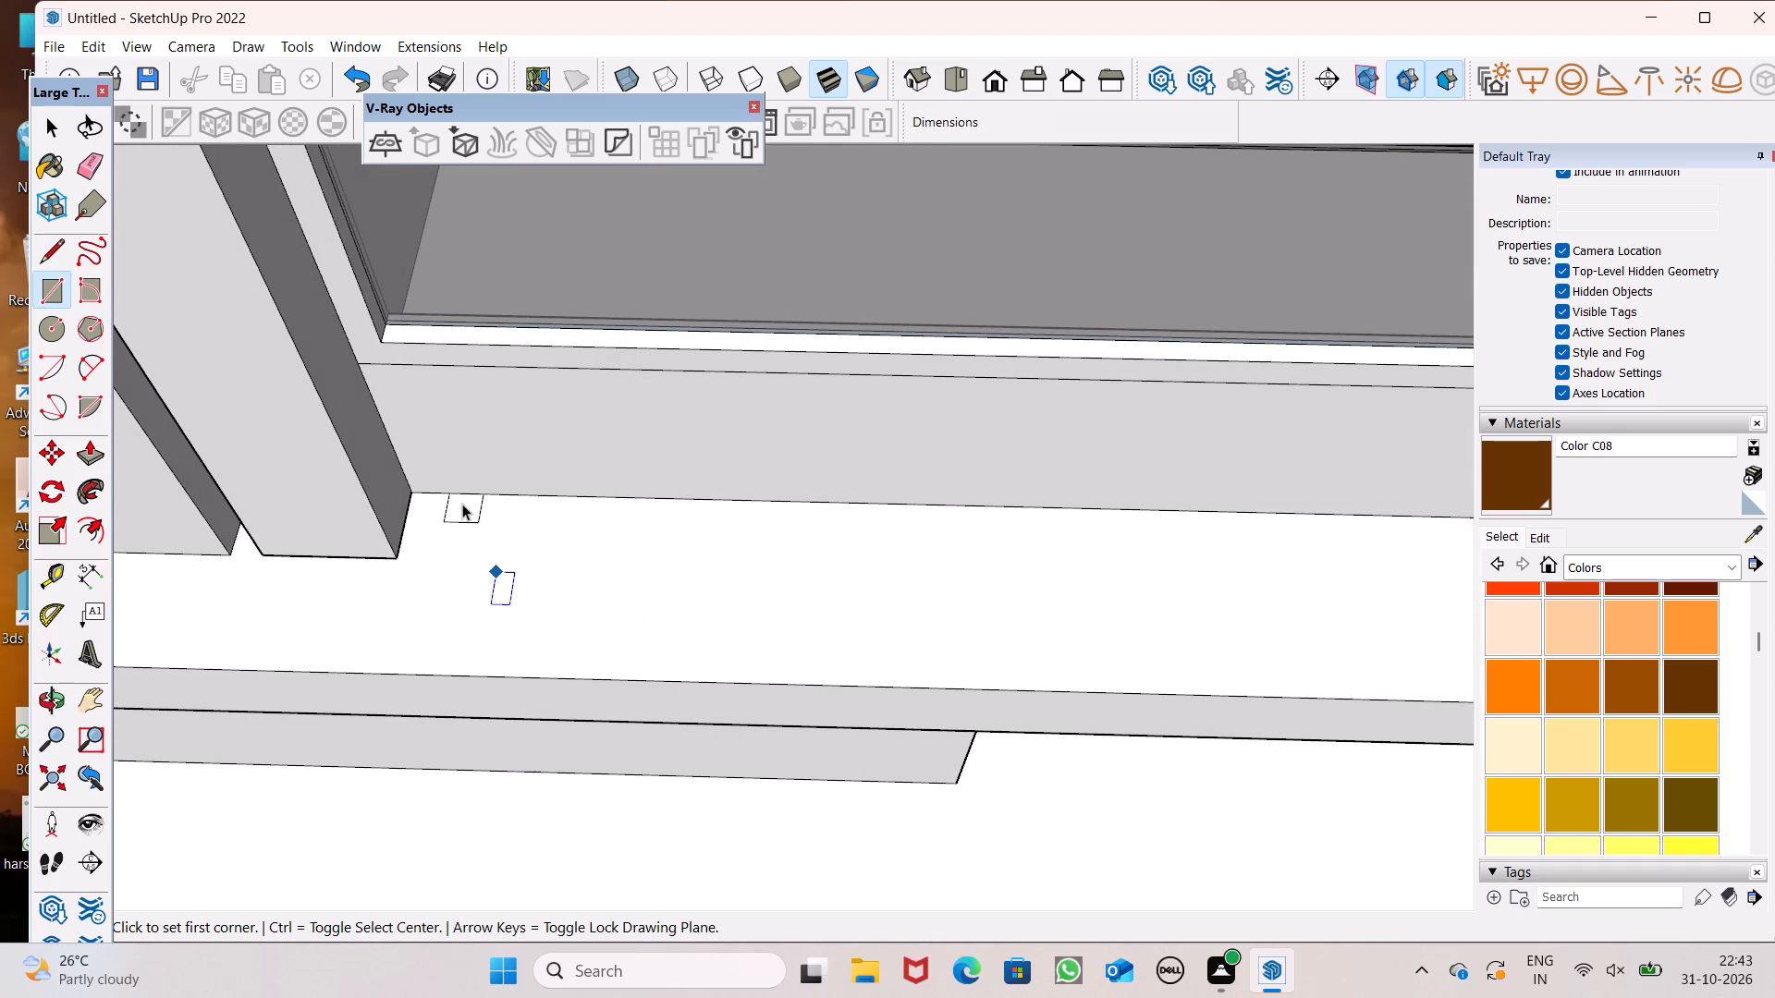
pyautogui.doubleClick(462, 504)
pyautogui.press('m')
pyautogui.press('Return')
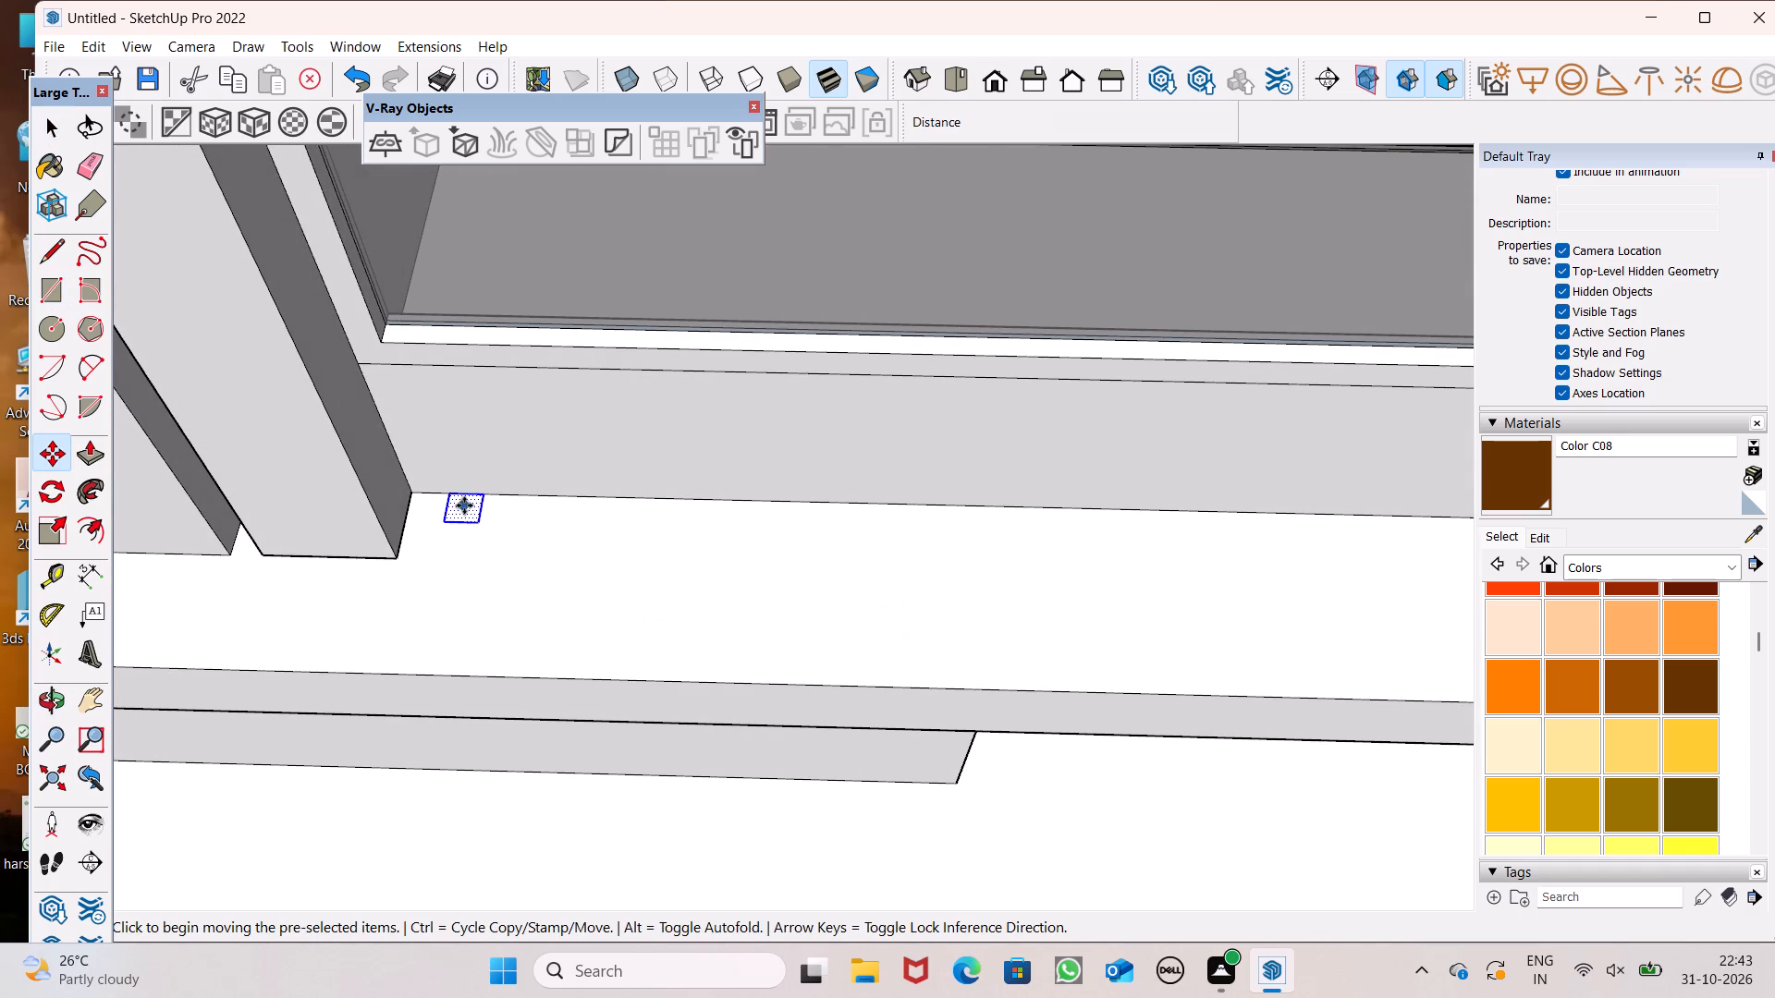
pyautogui.moveTo(477, 523); pyautogui.dragTo(548, 521)
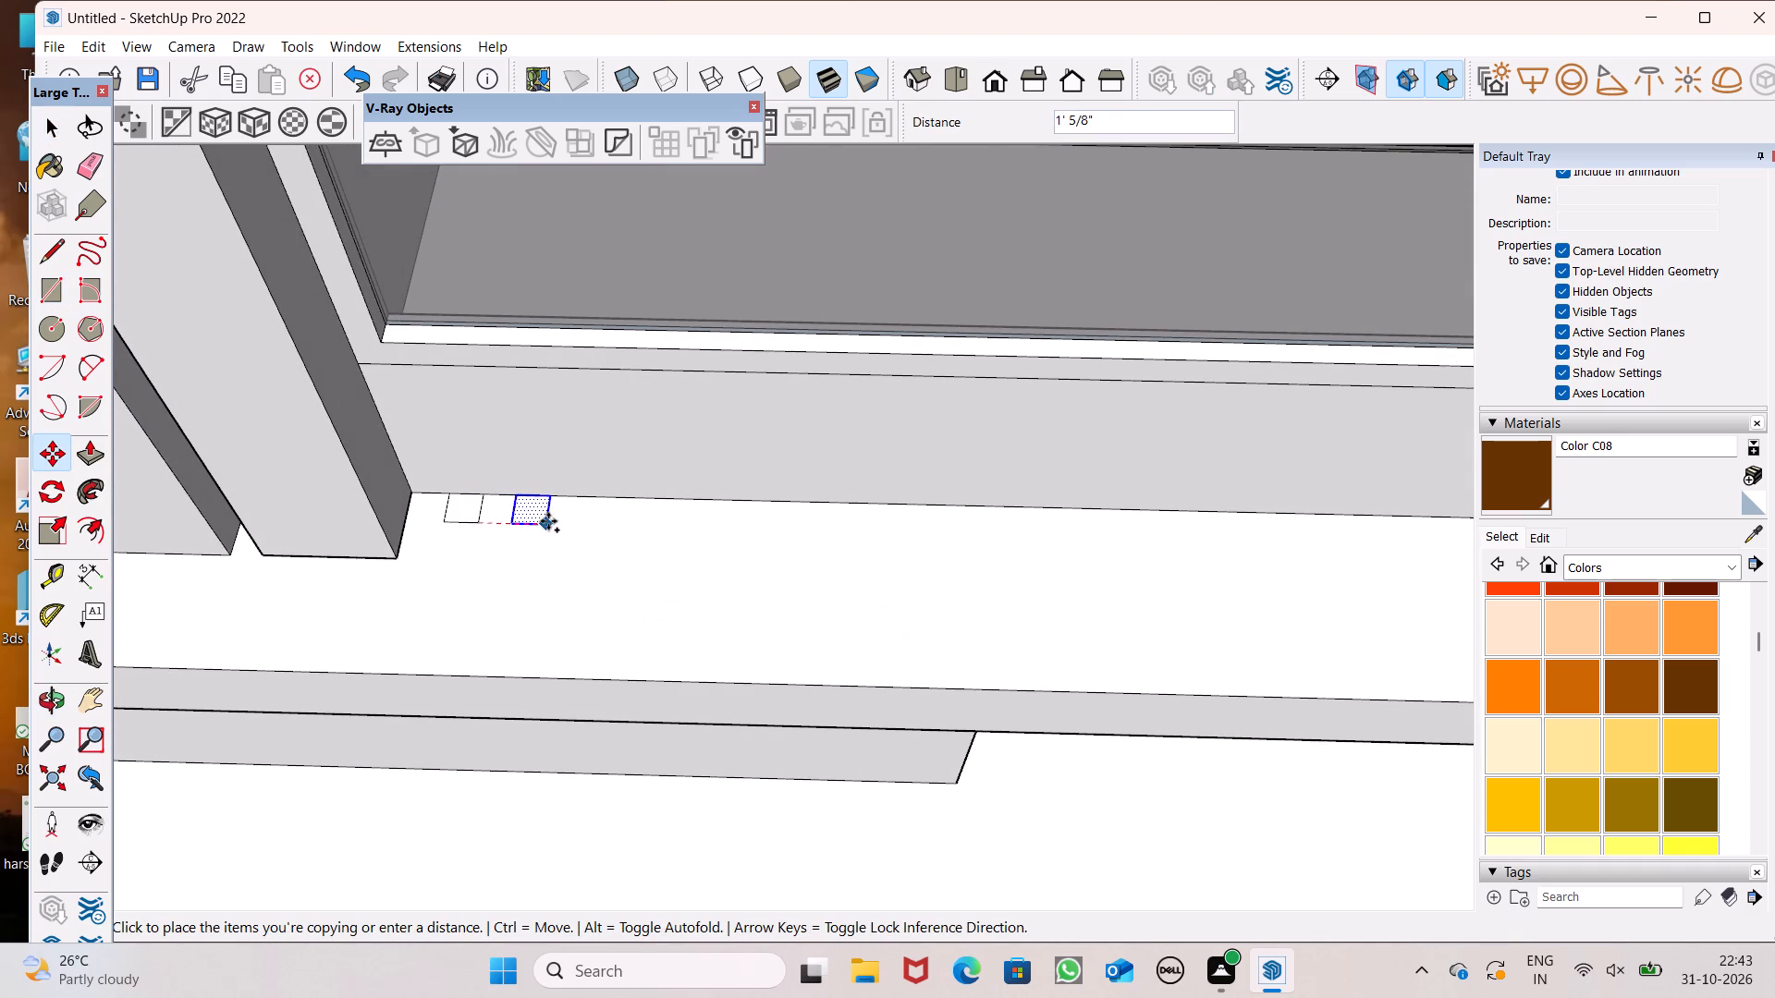
pyautogui.moveTo(548, 521); pyautogui.dragTo(553, 518)
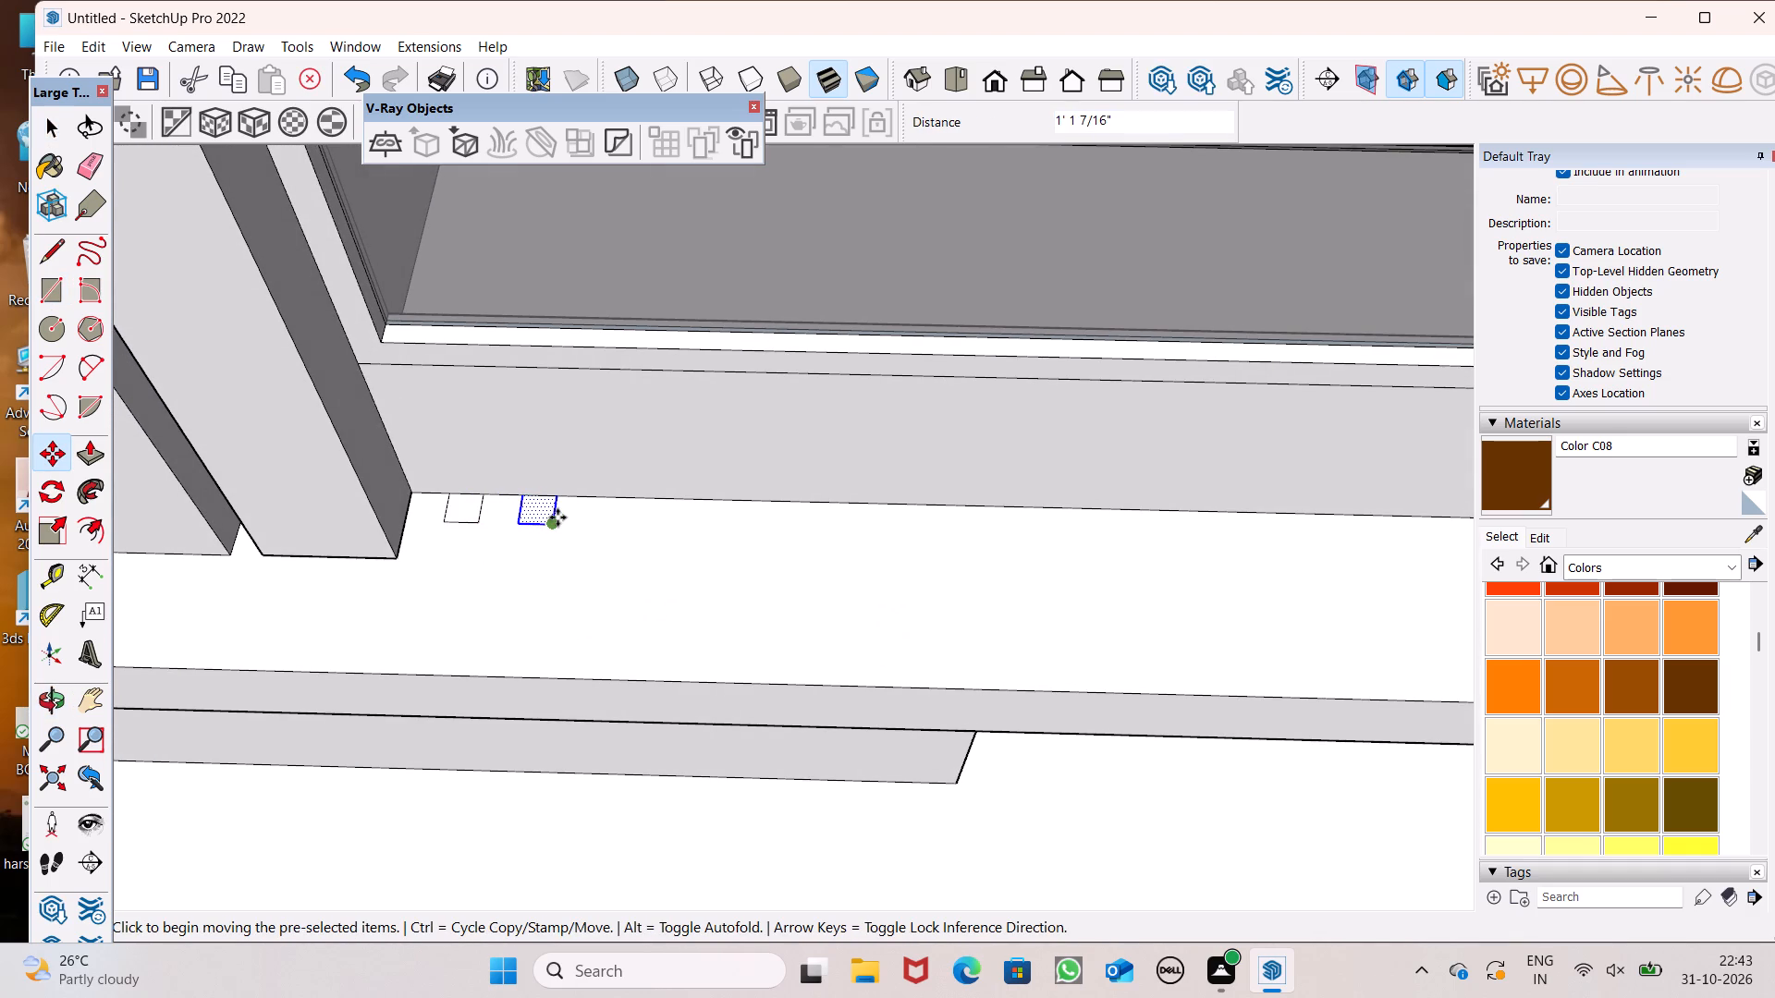
pyautogui.hotkey('shift', '*')
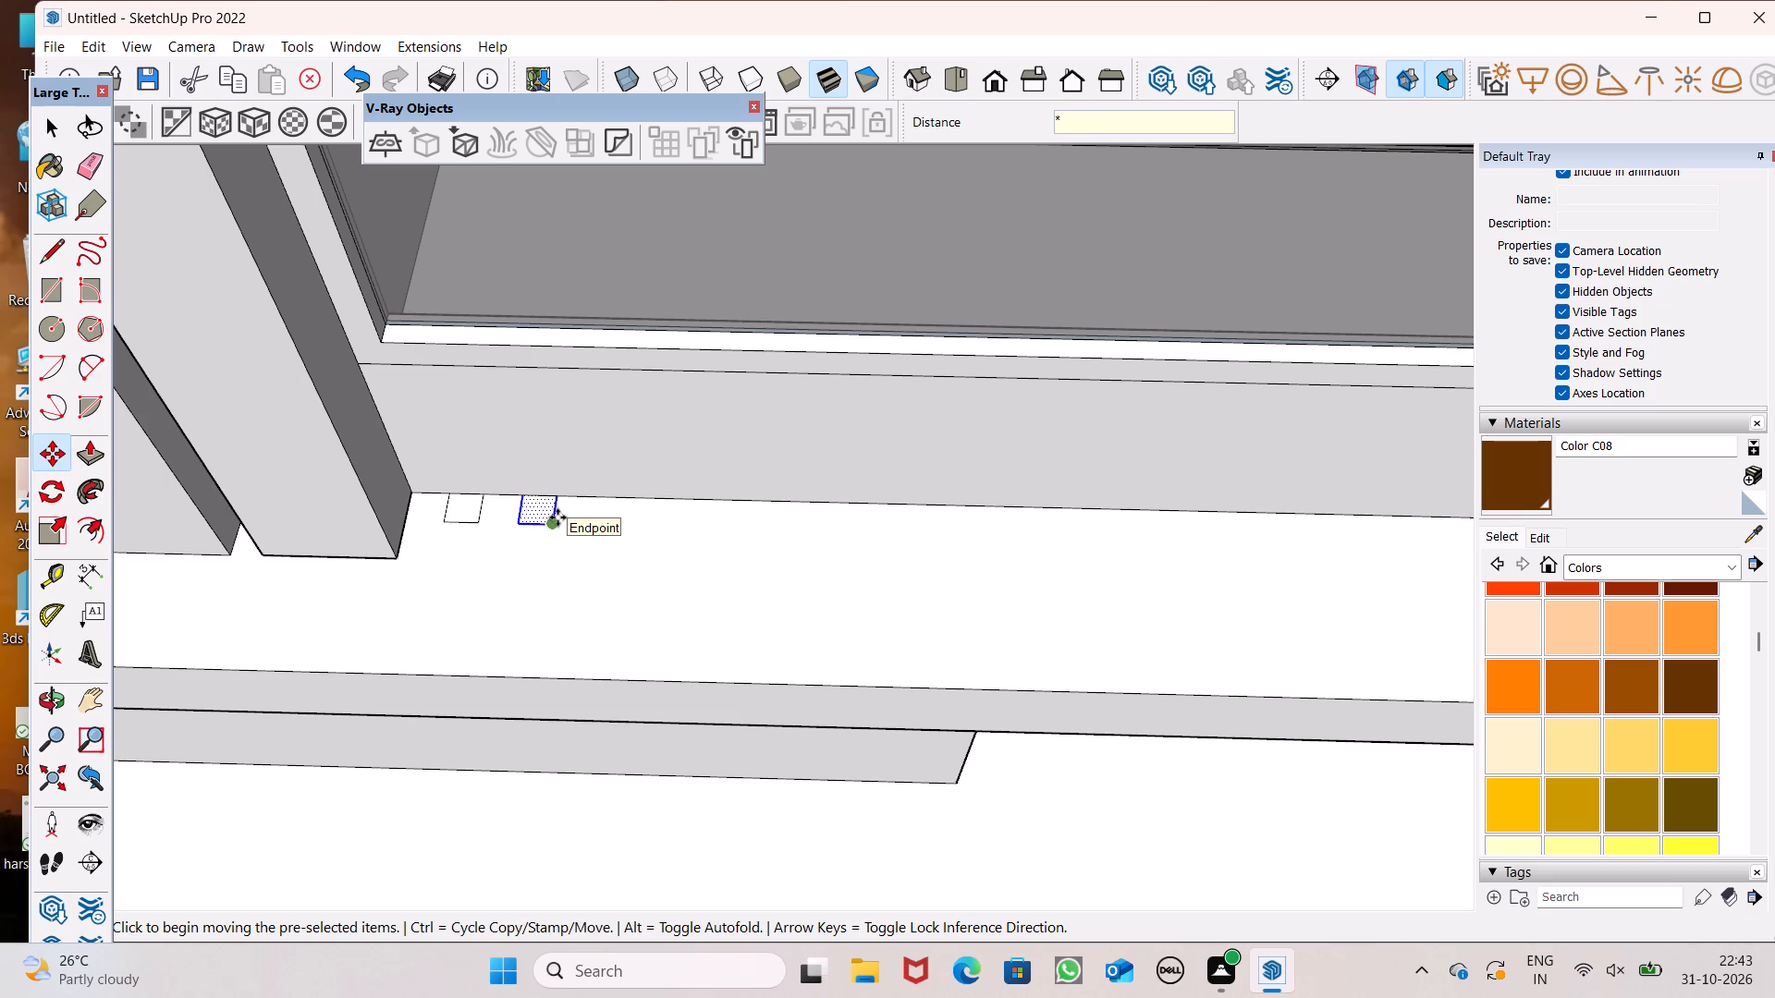
pyautogui.press('6')
pyautogui.press('Return')
pyautogui.press('space')
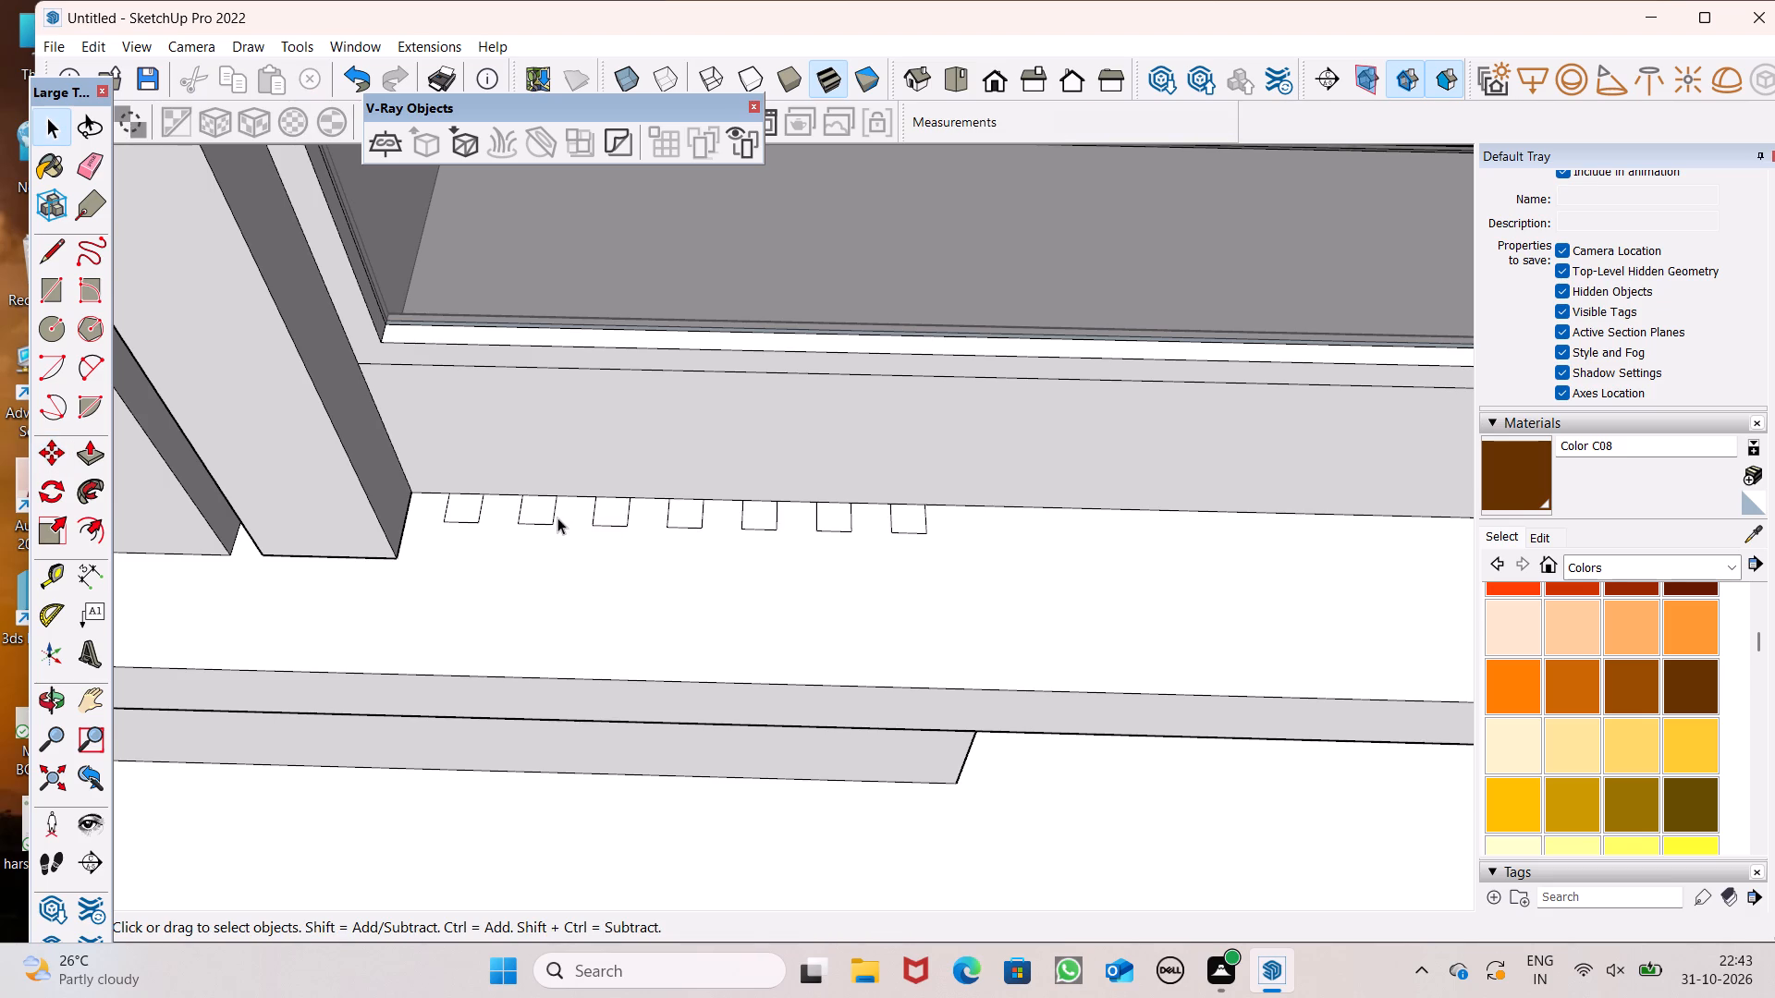
# Push/Pull the four squares nearest the column upward 13' to the underside of the ledge above, forming vertical slats.
pyautogui.scroll(-5, 560, 557)
pyautogui.scroll(-5, 617, 679)
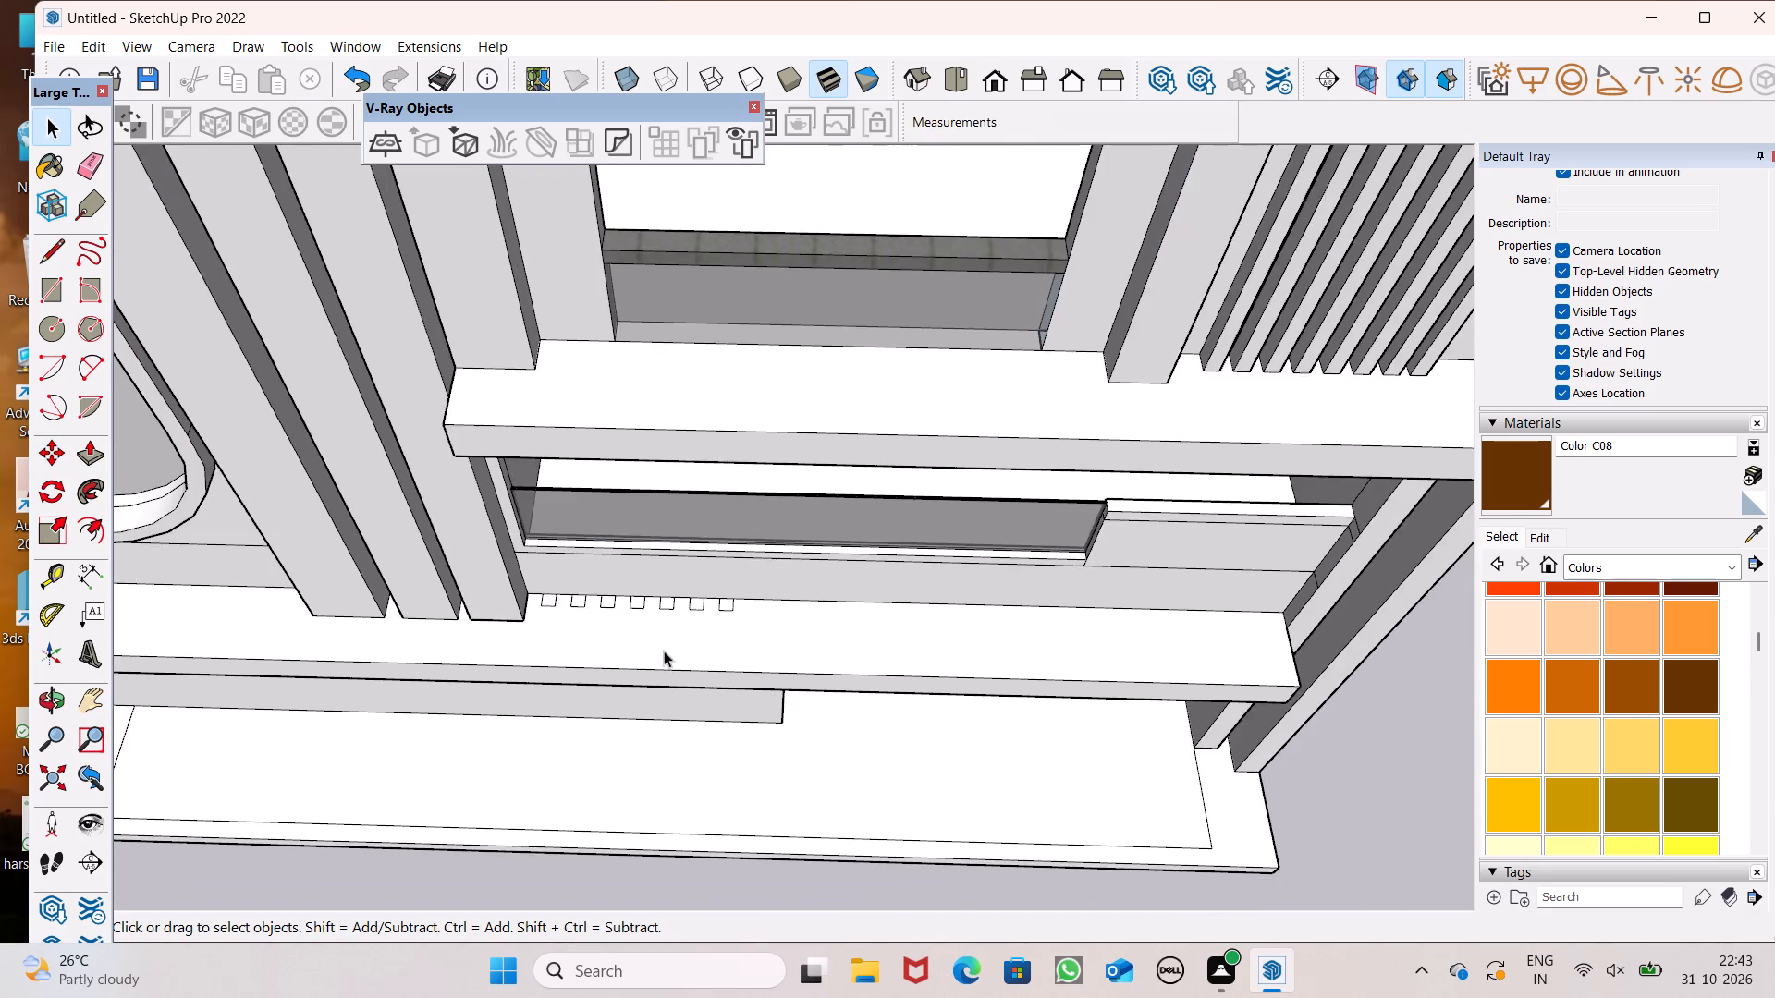
pyautogui.scroll(-3, 667, 651)
pyautogui.moveTo(717, 645); pyautogui.dragTo(735, 578, button='middle')
pyautogui.scroll(3, 644, 456)
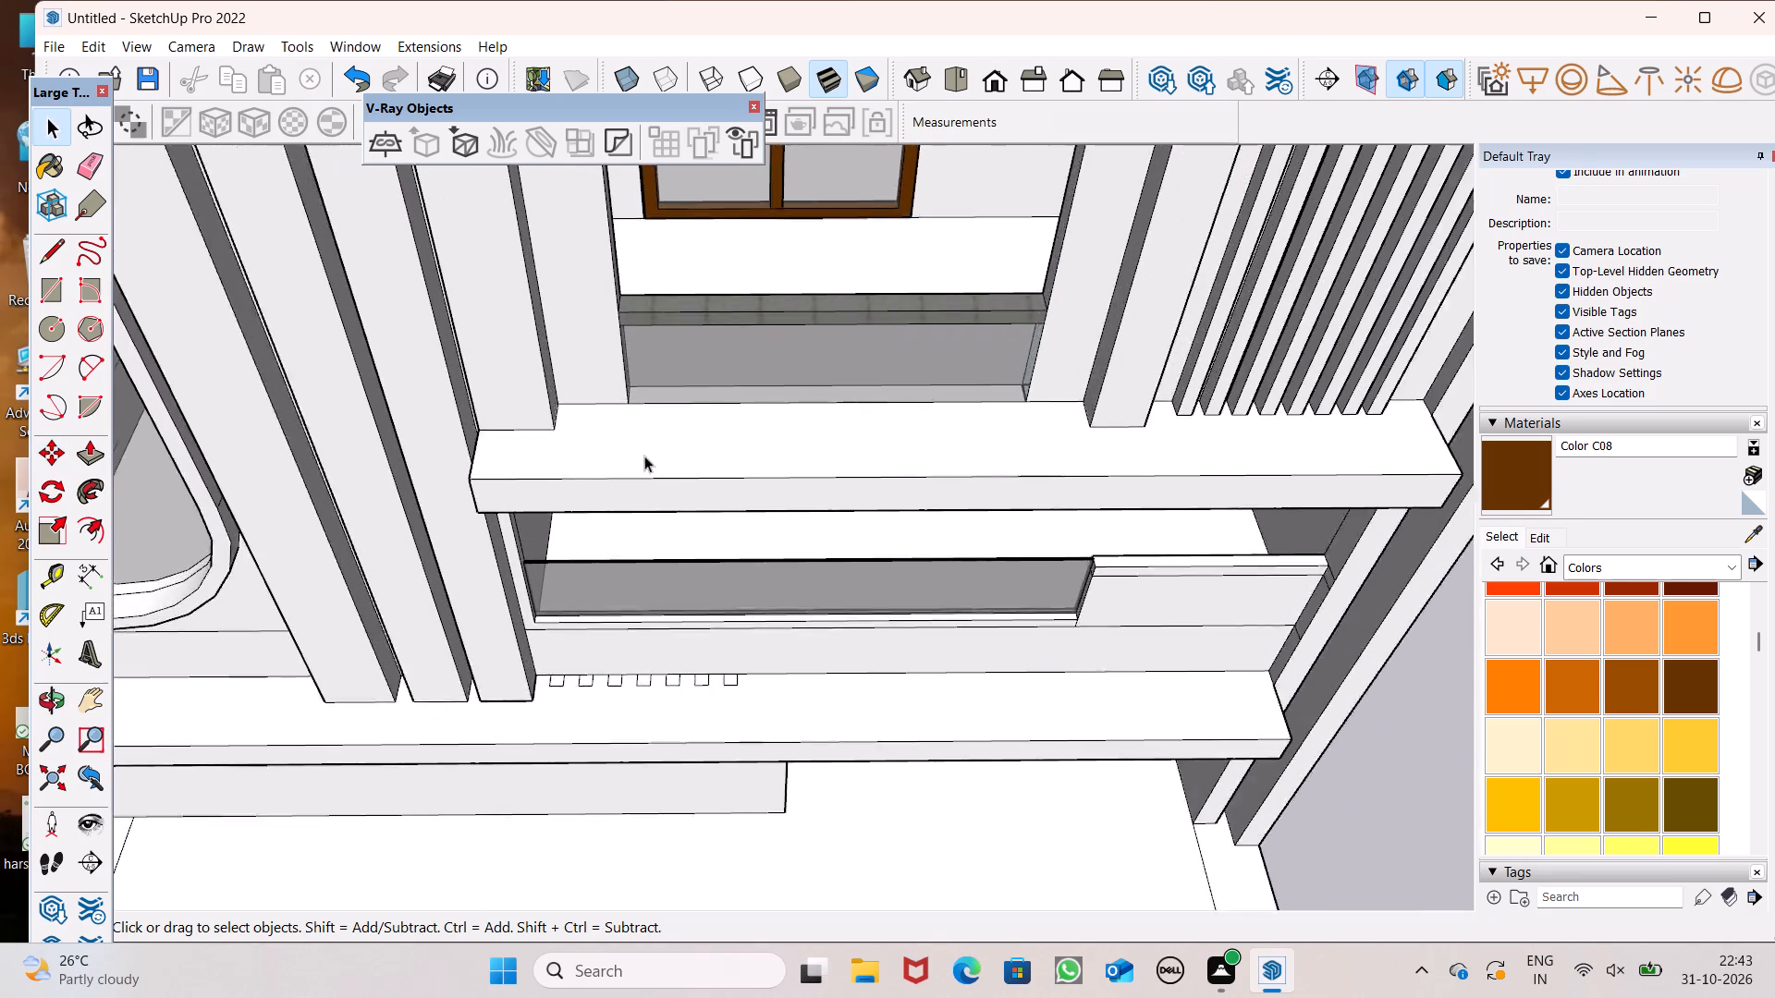
pyautogui.scroll(3, 644, 456)
pyautogui.click(94, 457)
pyautogui.scroll(-6, 716, 523)
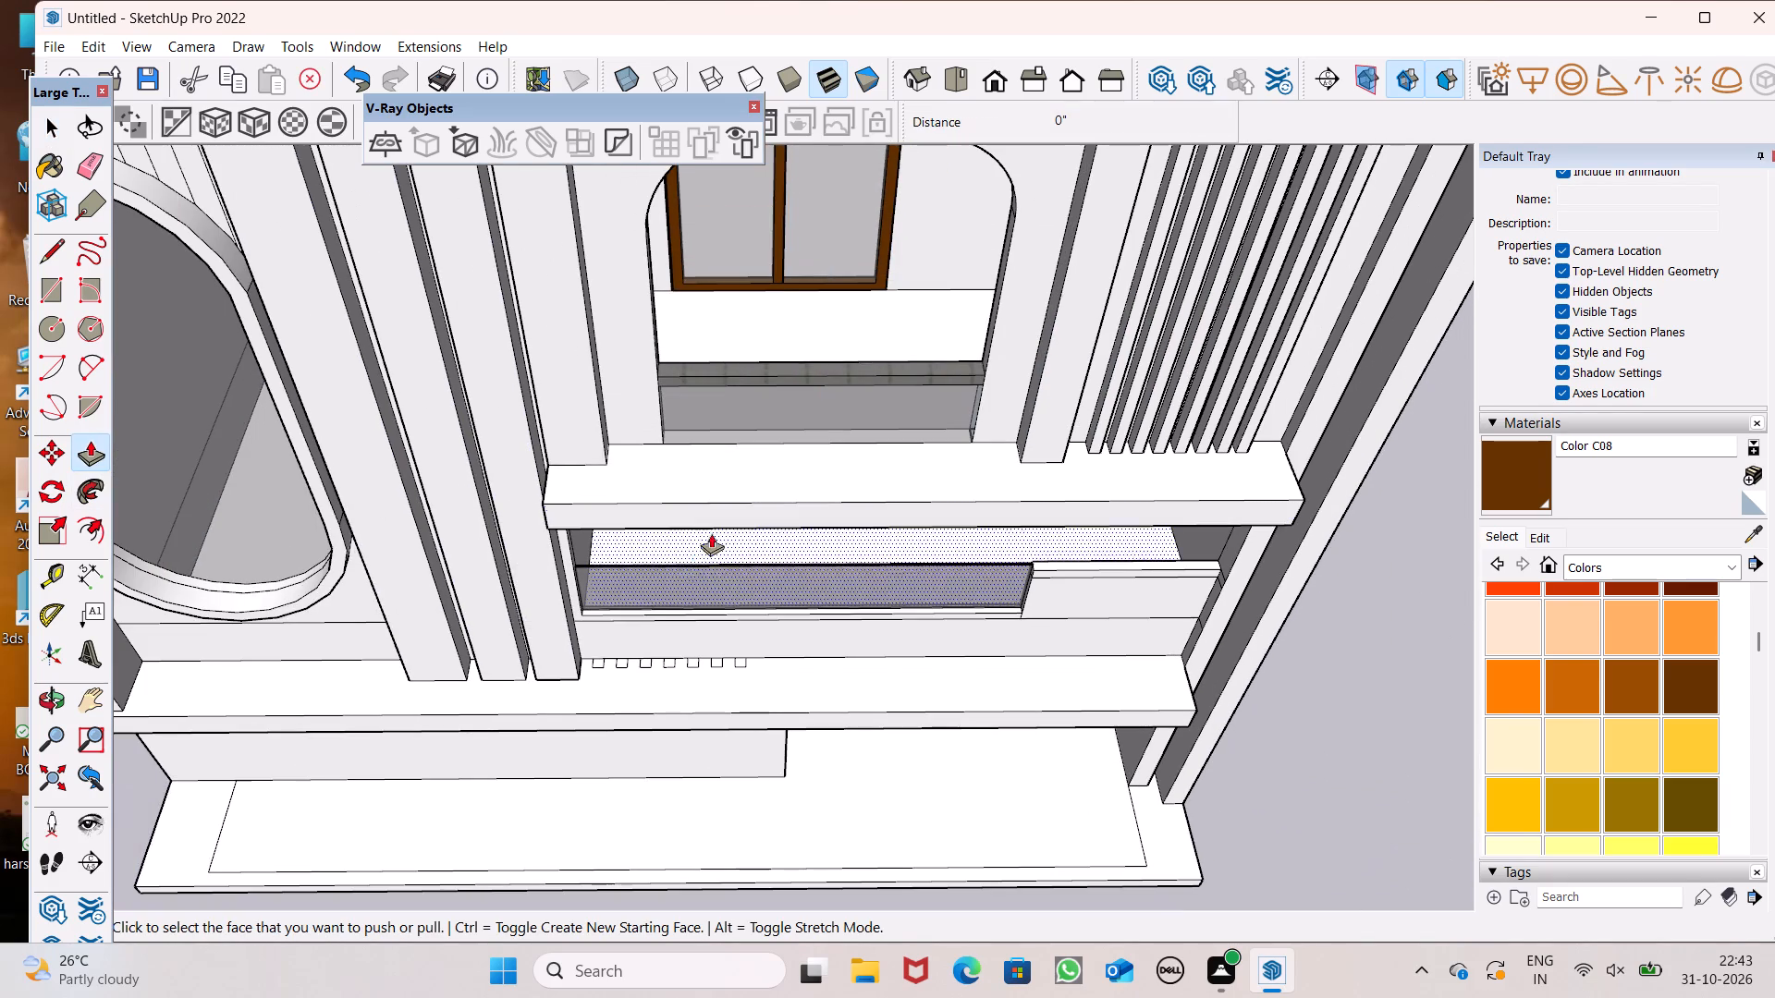
pyautogui.scroll(1, 601, 641)
pyautogui.scroll(-2, 604, 638)
pyautogui.moveTo(623, 637); pyautogui.dragTo(625, 681, button='middle')
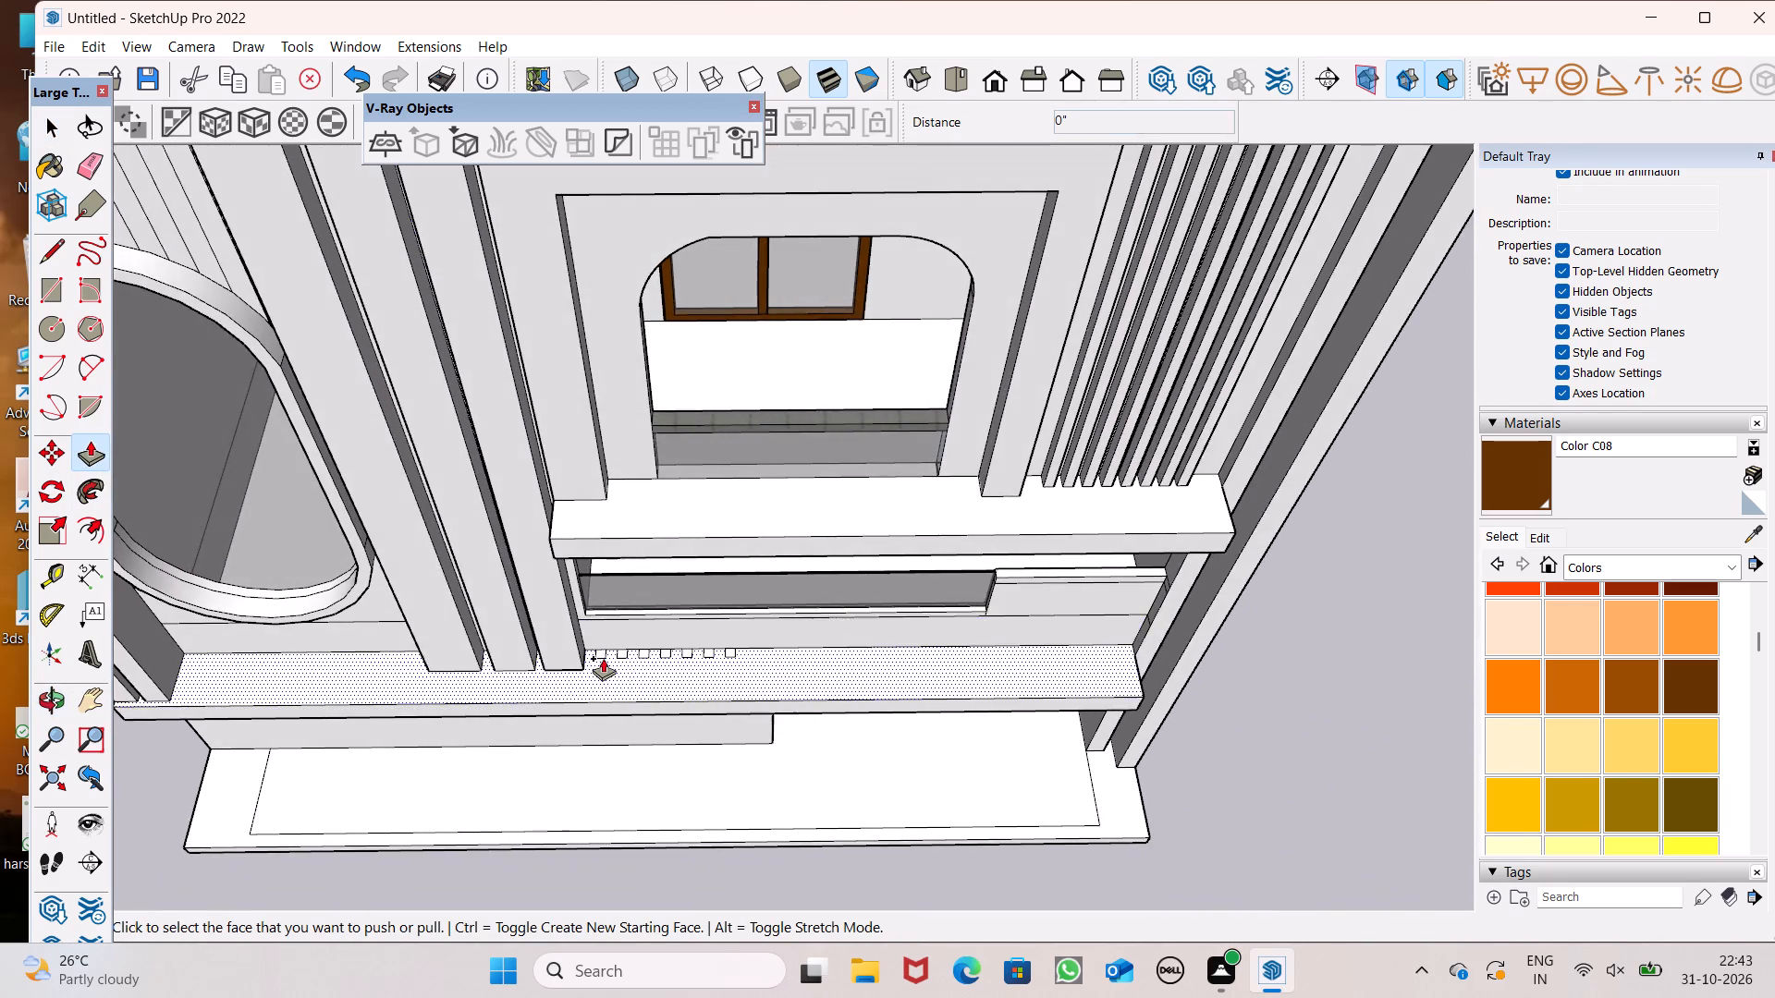
pyautogui.scroll(7, 603, 658)
pyautogui.moveTo(600, 652); pyautogui.dragTo(610, 396)
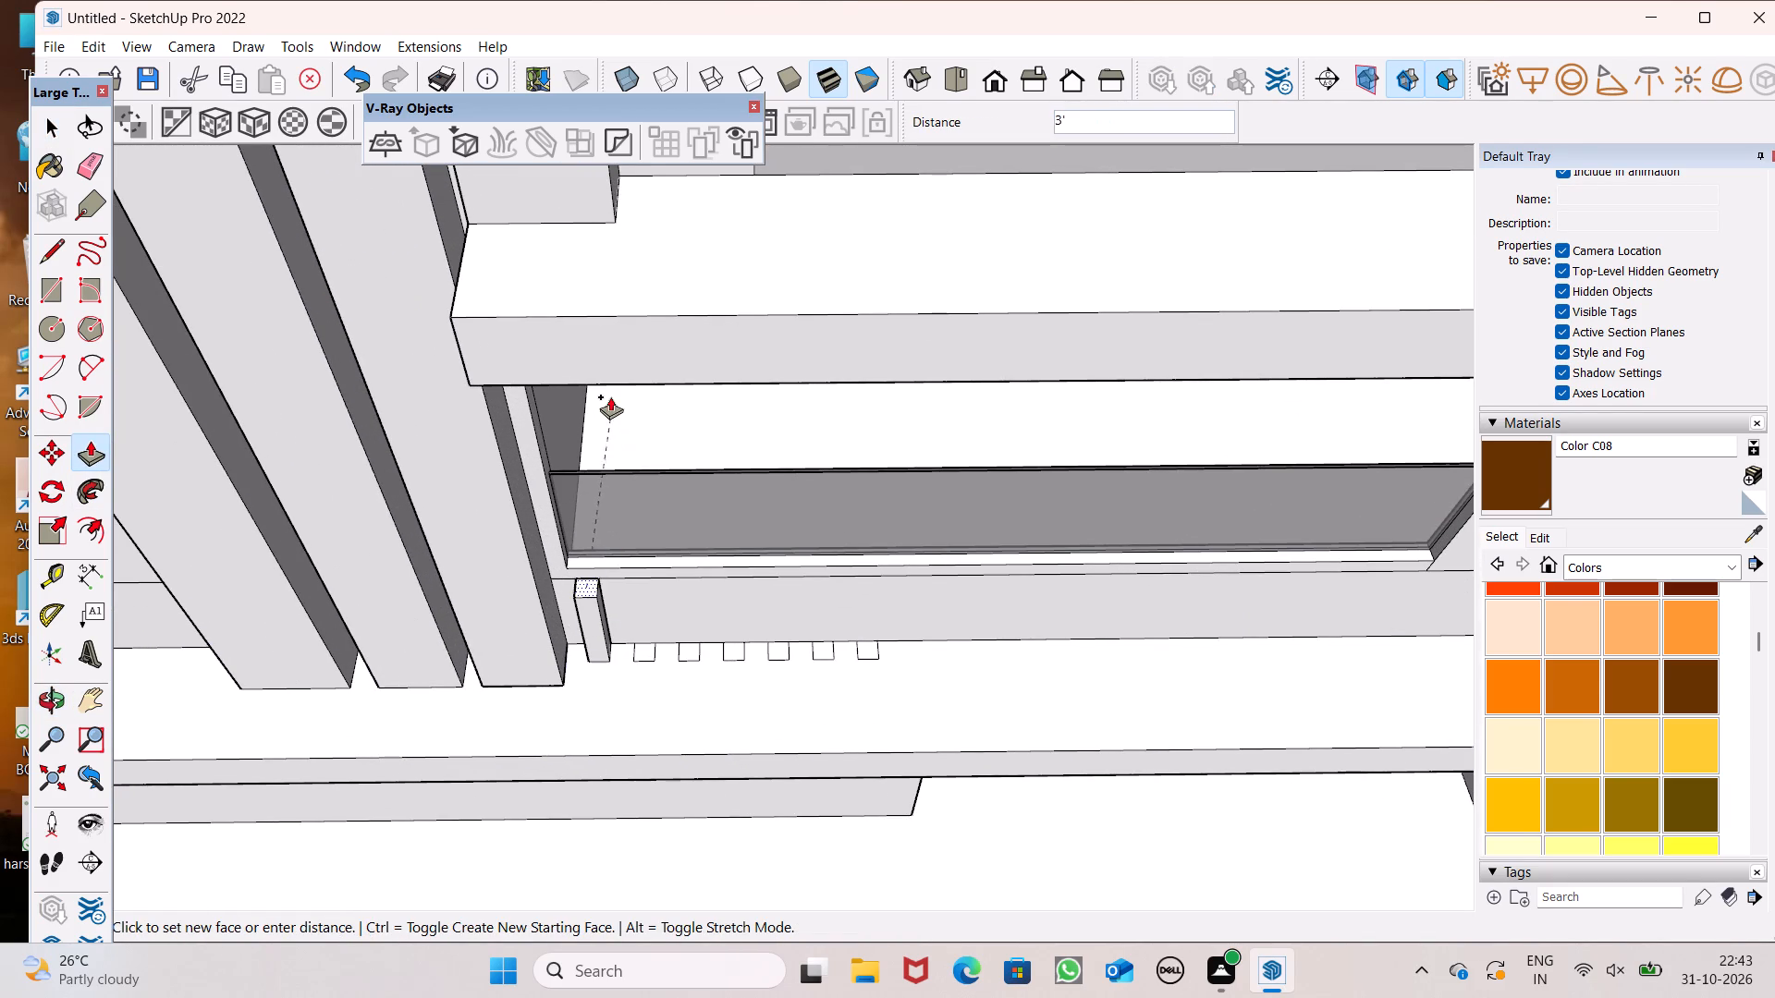
pyautogui.moveTo(610, 396); pyautogui.dragTo(606, 386)
pyautogui.moveTo(646, 652); pyautogui.dragTo(637, 495)
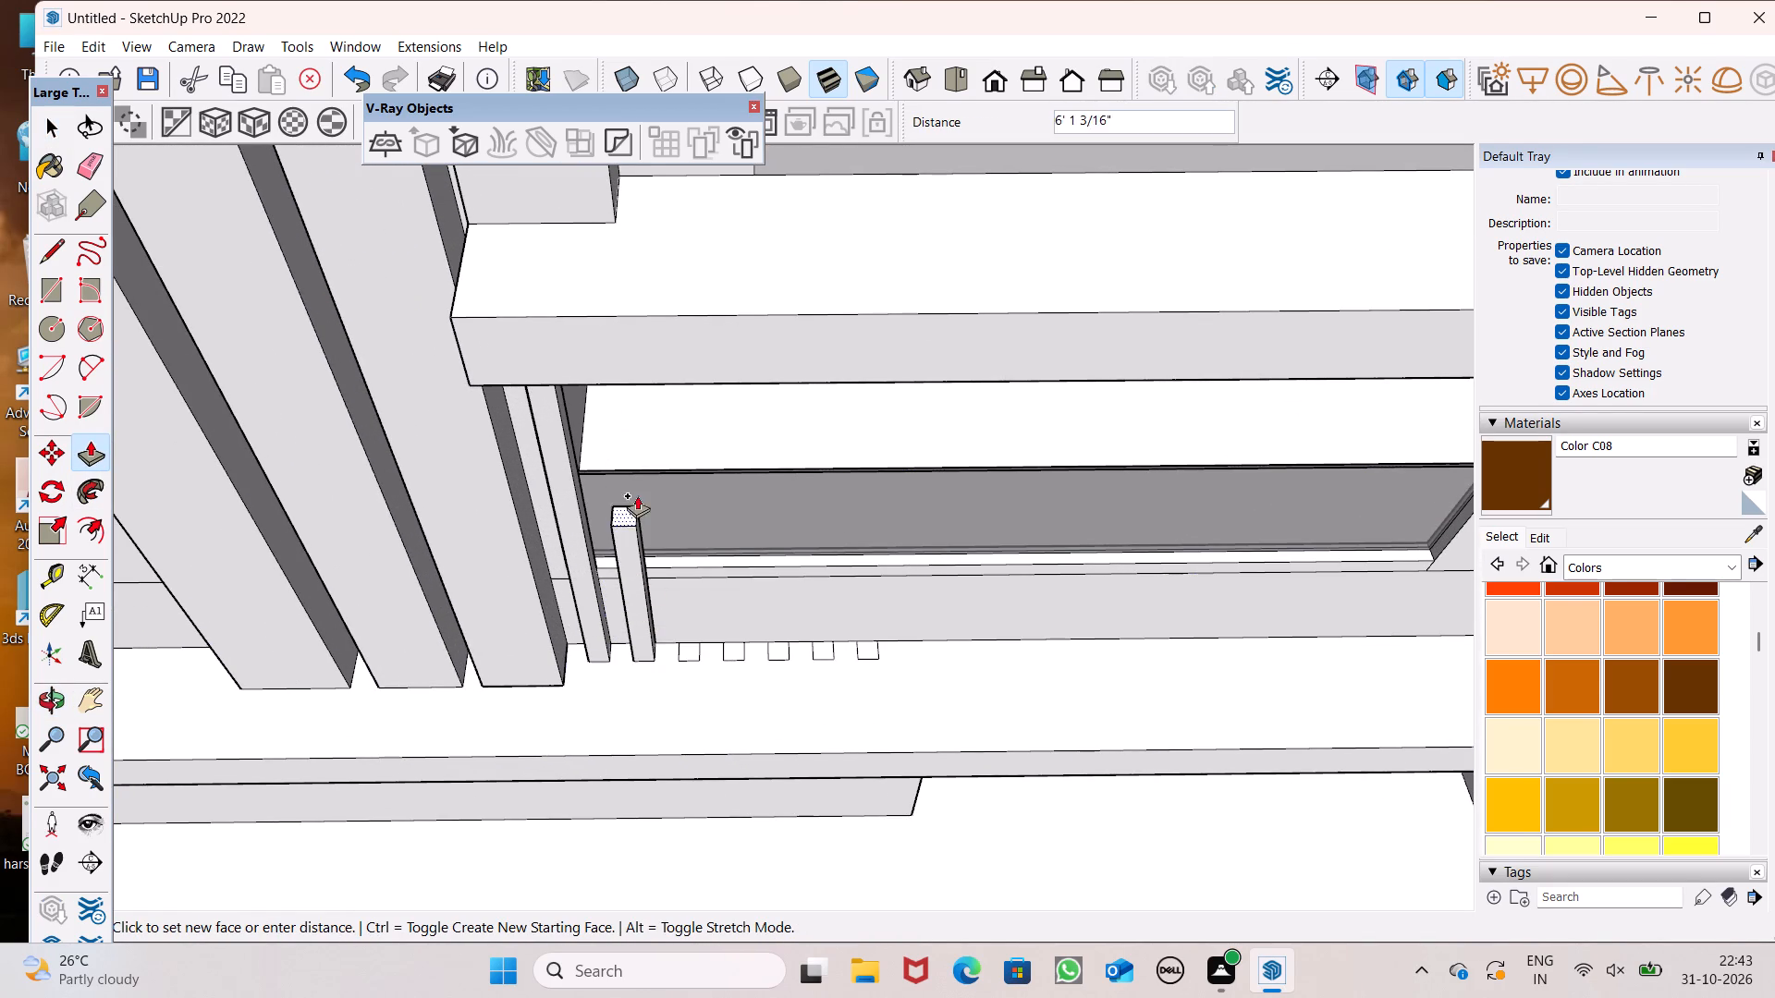
pyautogui.moveTo(637, 495); pyautogui.dragTo(643, 383)
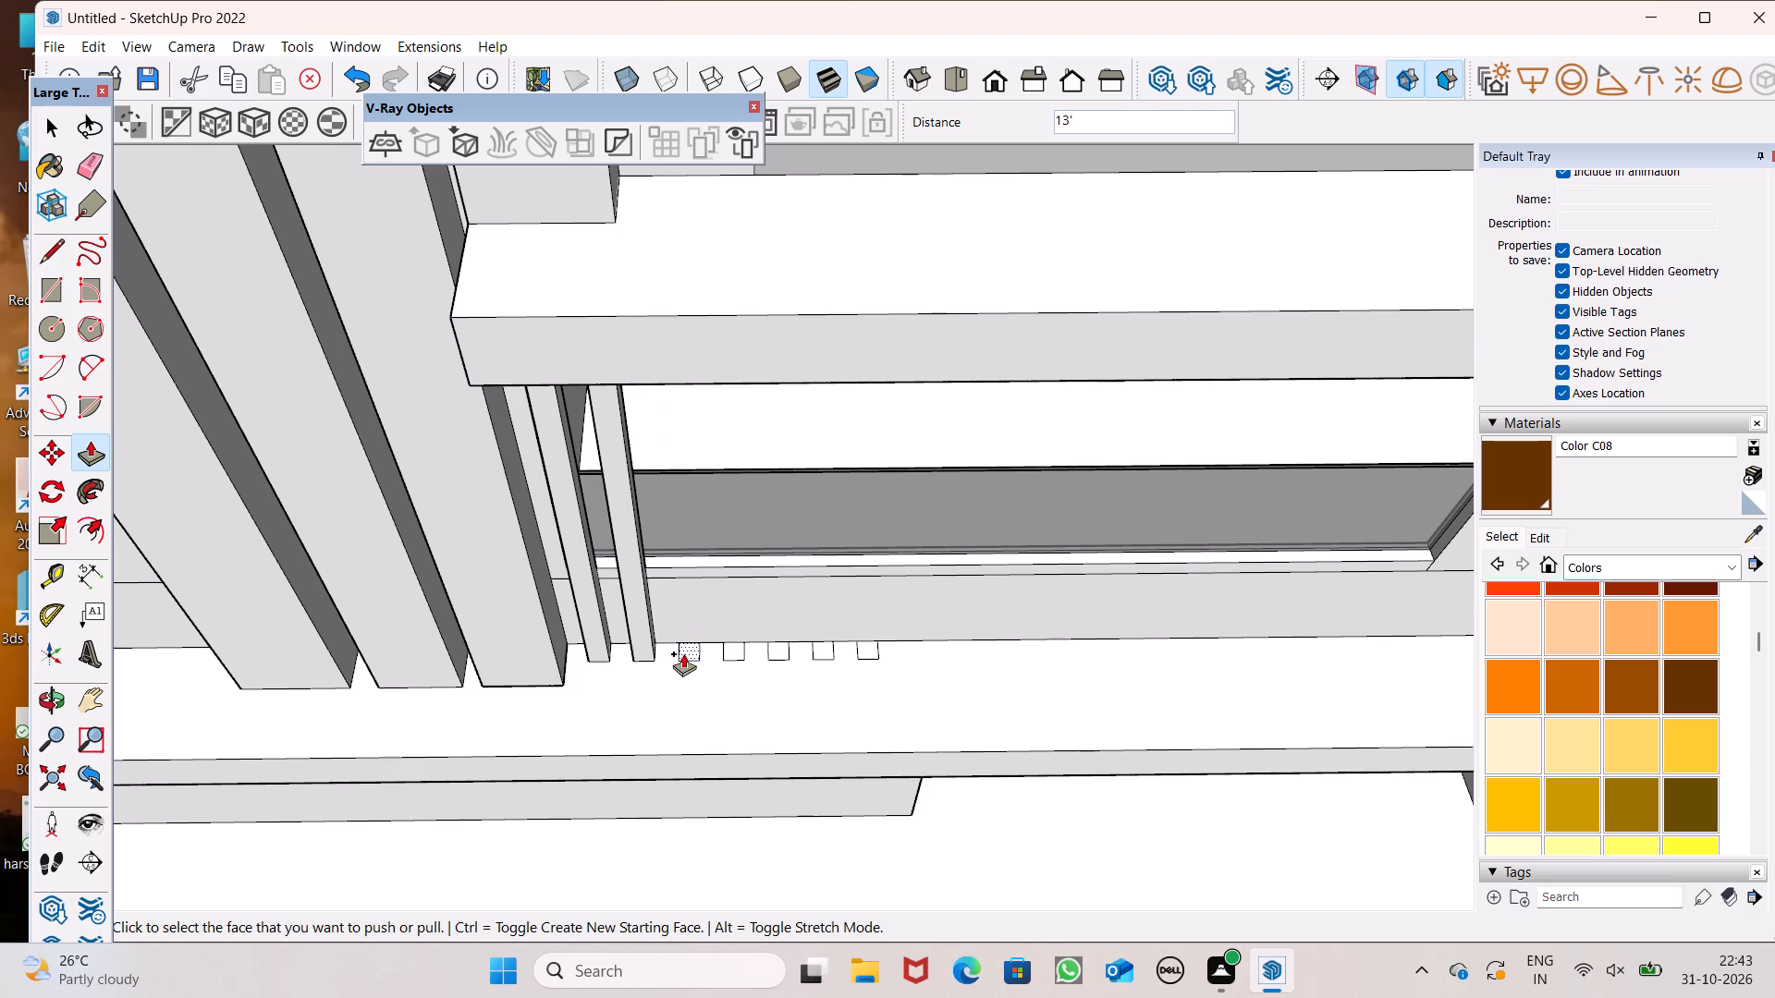
pyautogui.moveTo(684, 651); pyautogui.dragTo(707, 387)
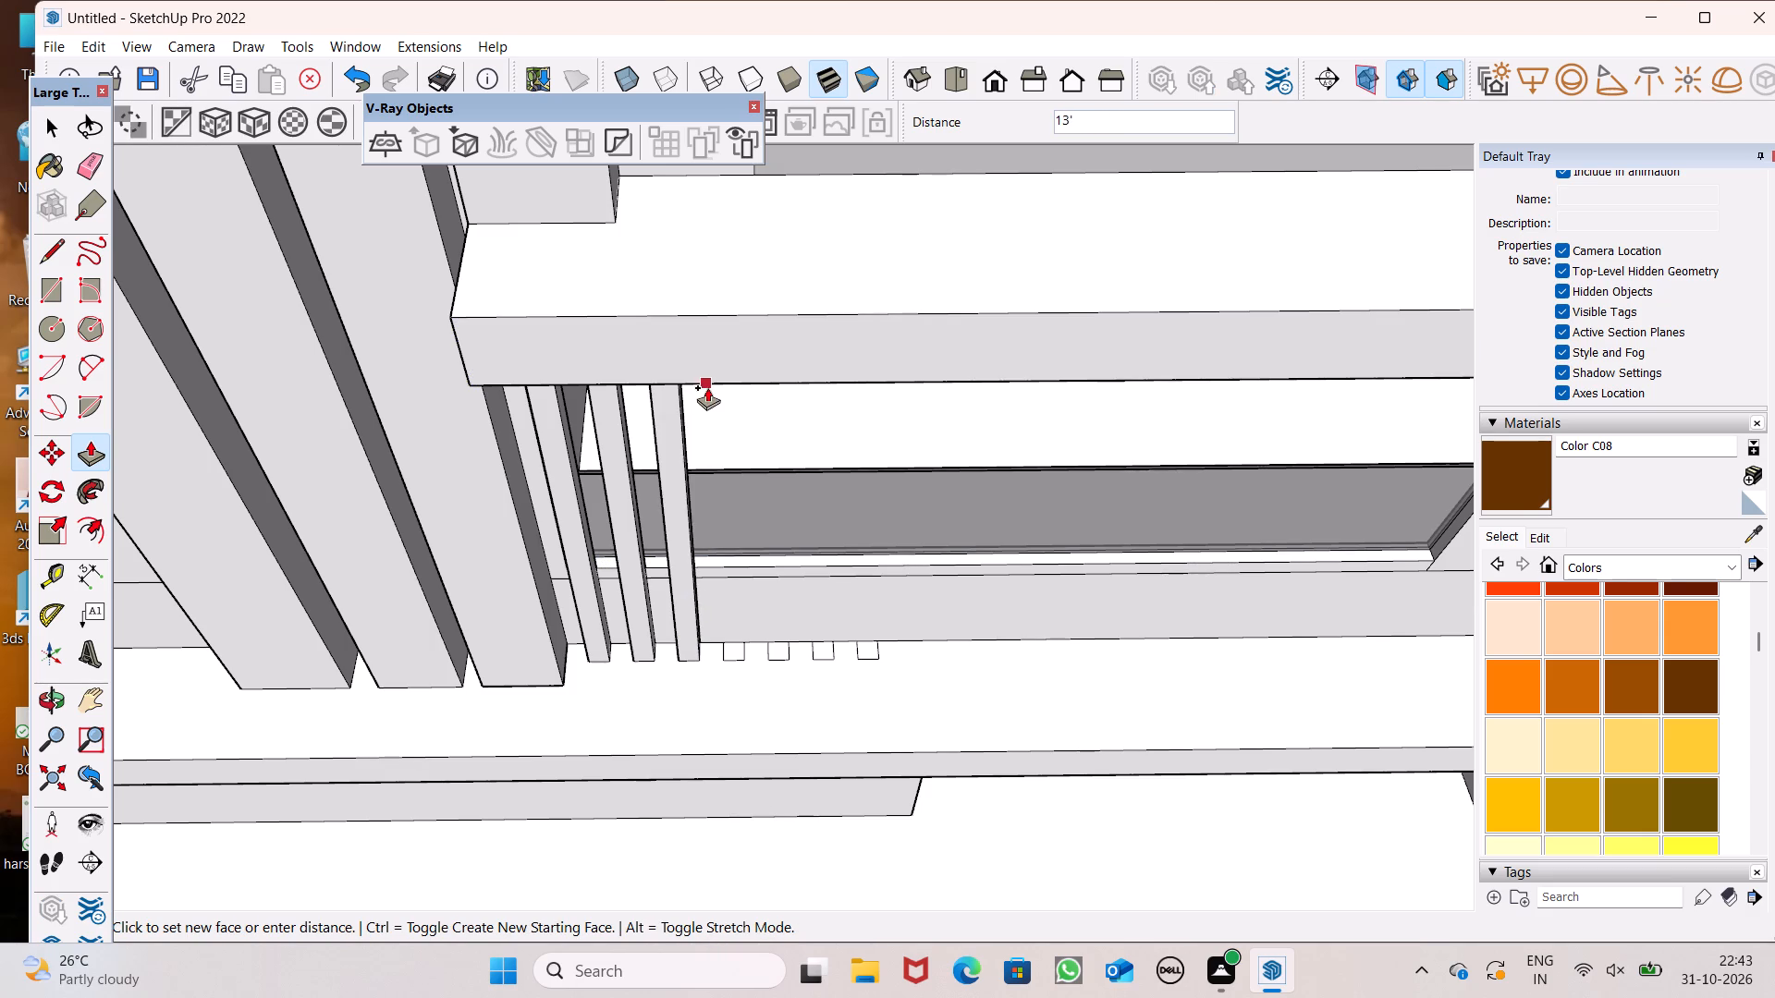
pyautogui.moveTo(707, 387); pyautogui.dragTo(708, 386)
pyautogui.moveTo(729, 651); pyautogui.dragTo(774, 389)
# Push/Pull the remaining three squares upward 13' to the underside of the ledge above, completing the row of slats.
pyautogui.scroll(-2, 865, 543)
pyautogui.moveTo(917, 603); pyautogui.dragTo(892, 639, button='middle')
pyautogui.moveTo(793, 628); pyautogui.dragTo(802, 441)
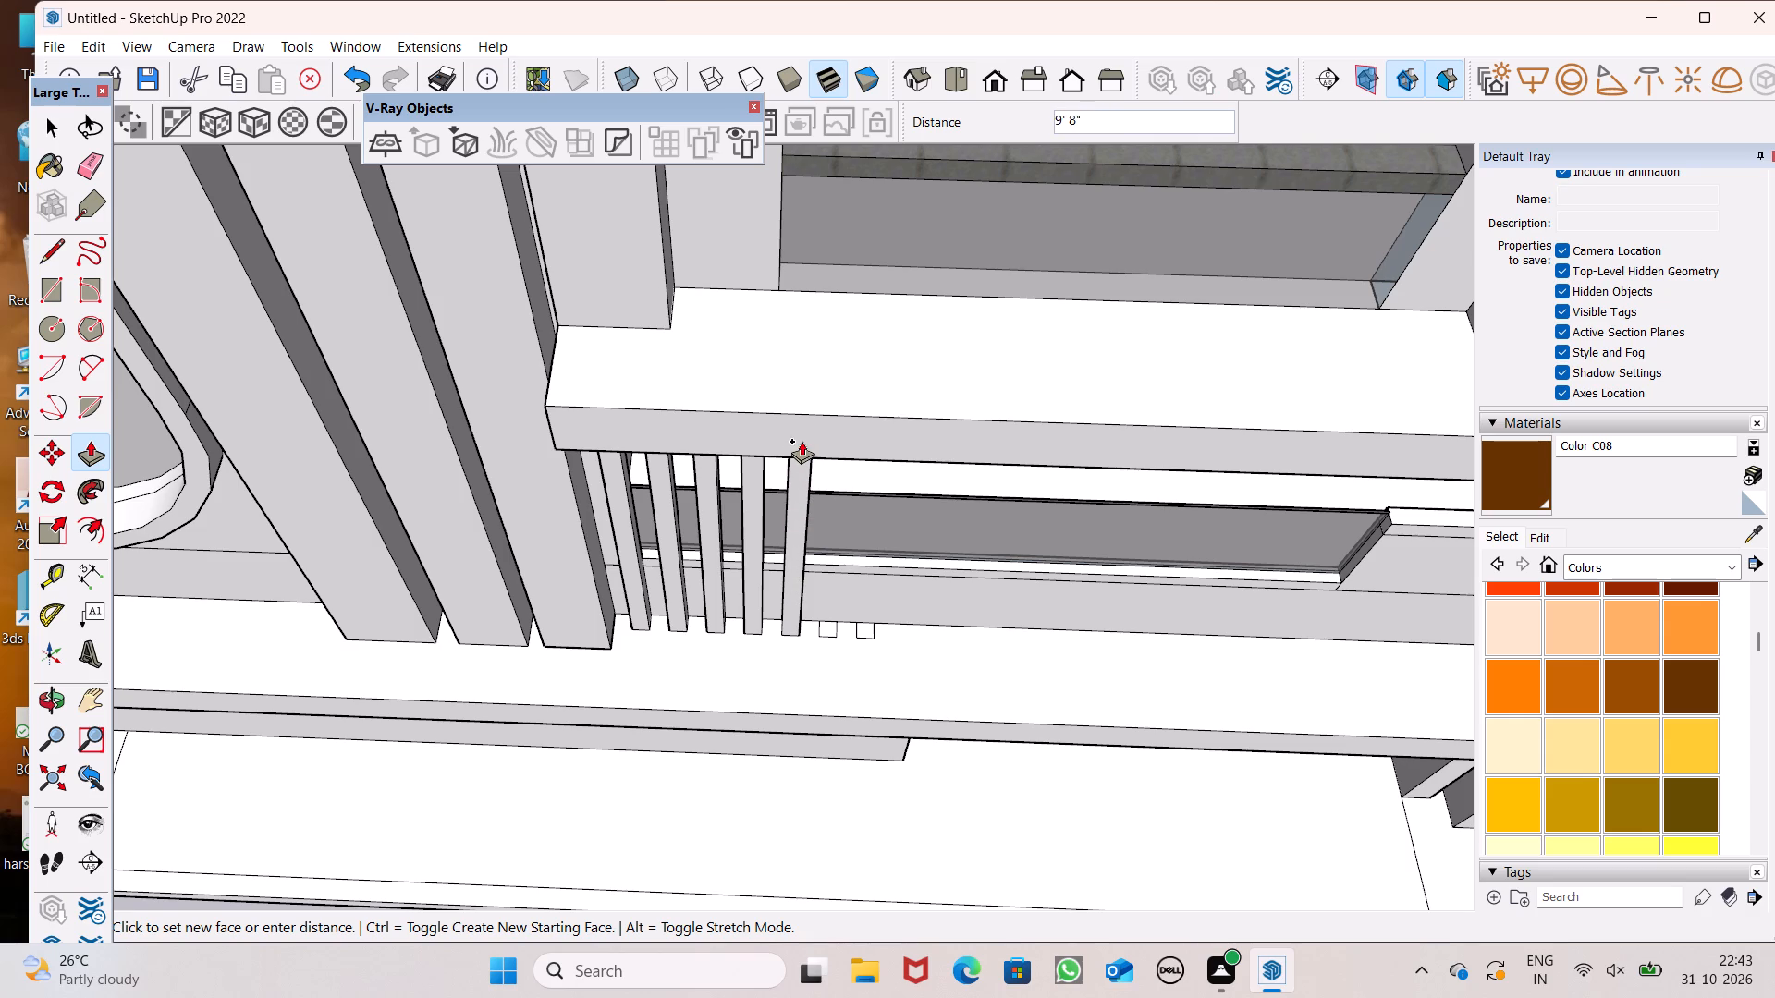
pyautogui.moveTo(802, 441); pyautogui.dragTo(834, 459)
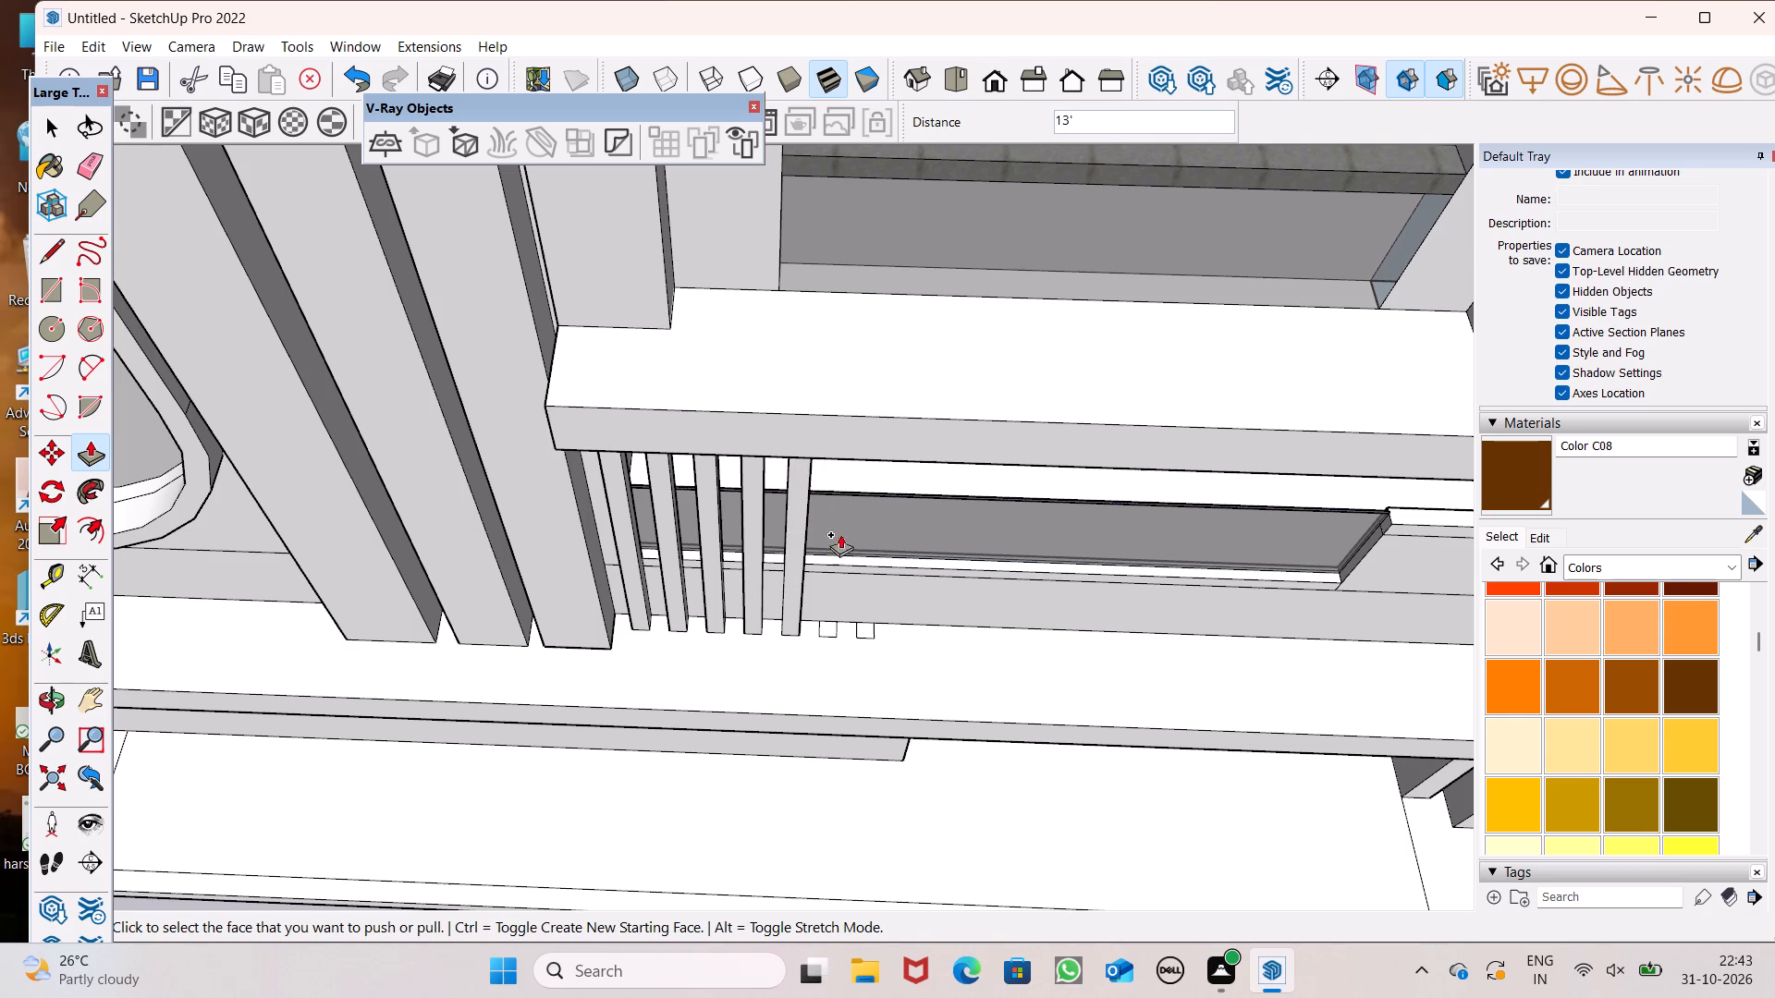
pyautogui.moveTo(830, 628); pyautogui.dragTo(870, 471)
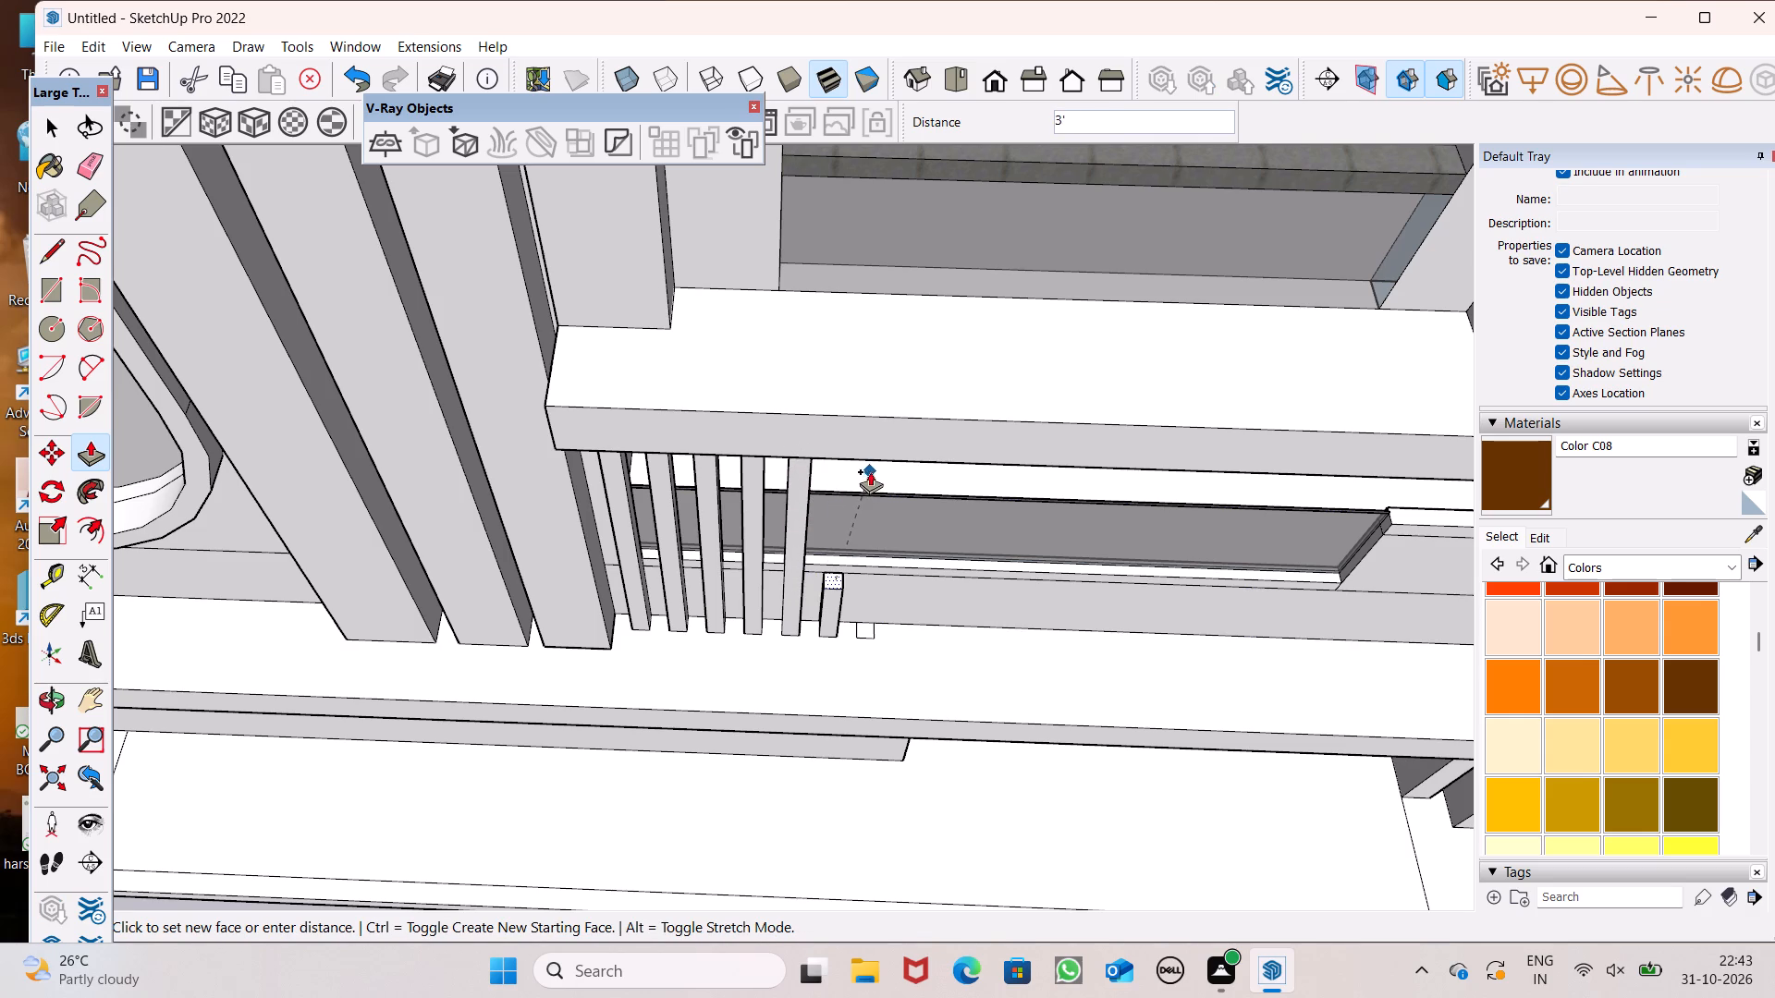
pyautogui.moveTo(870, 471); pyautogui.dragTo(868, 466)
pyautogui.scroll(-3, 772, 634)
pyautogui.scroll(3, 839, 622)
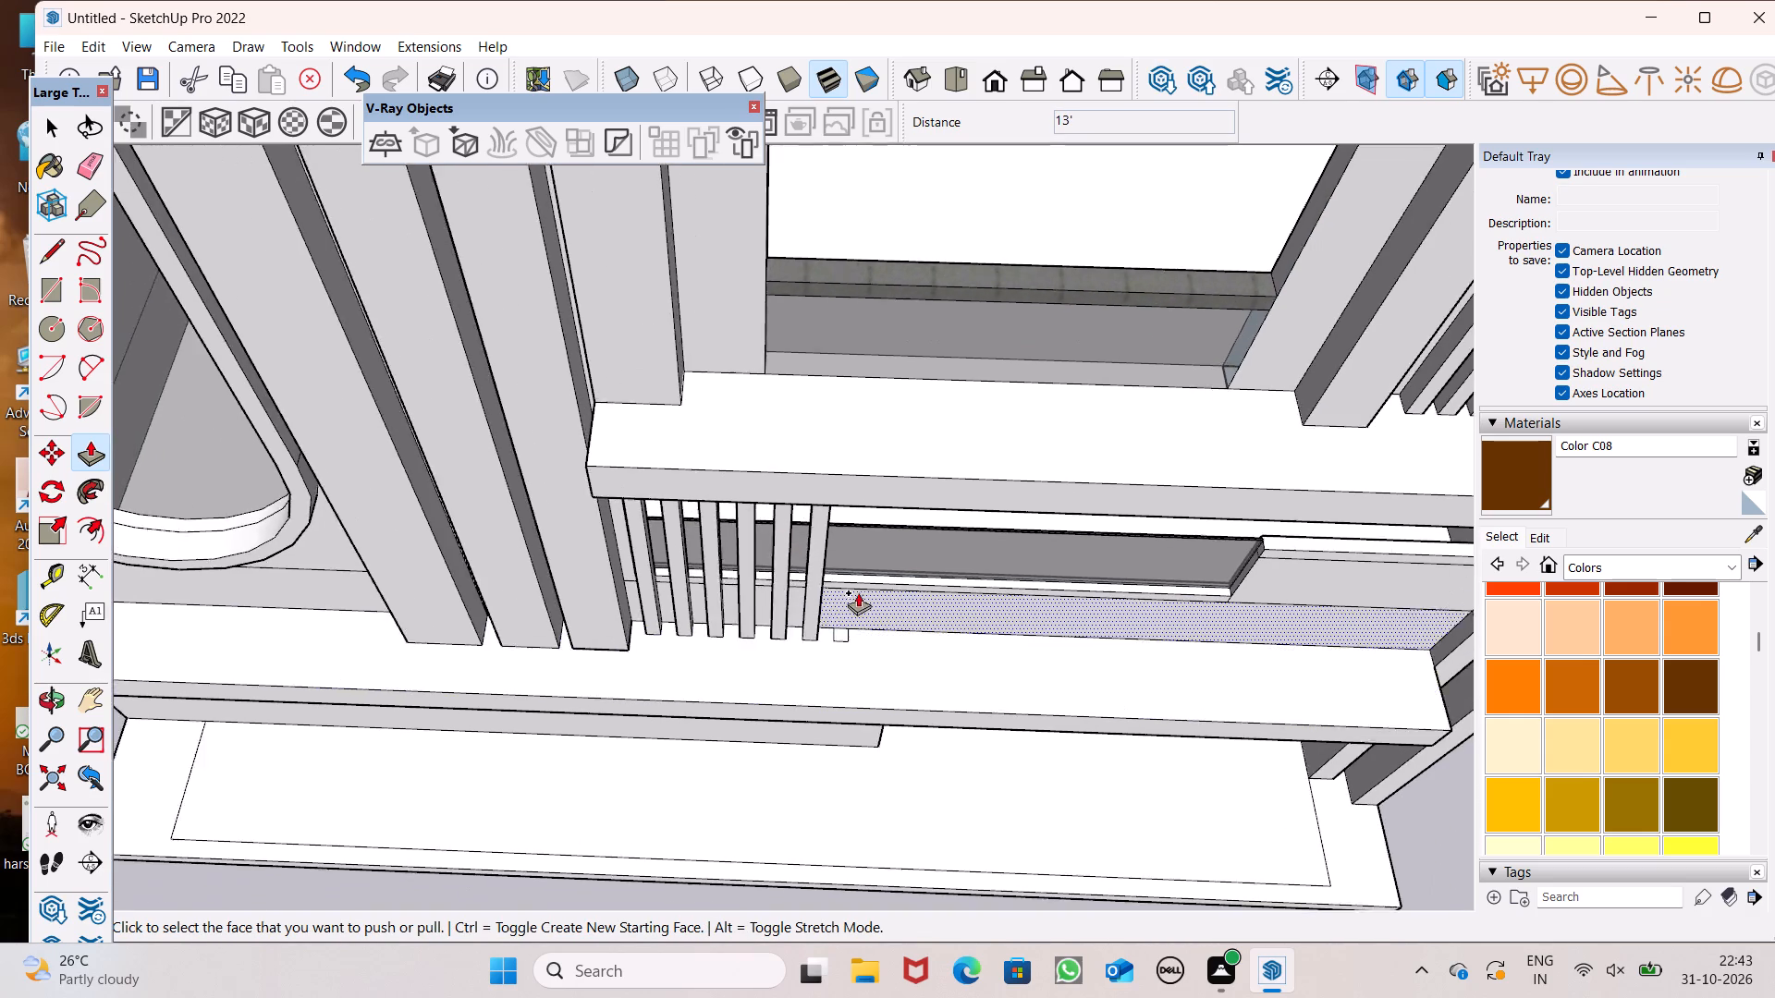
pyautogui.scroll(3, 858, 592)
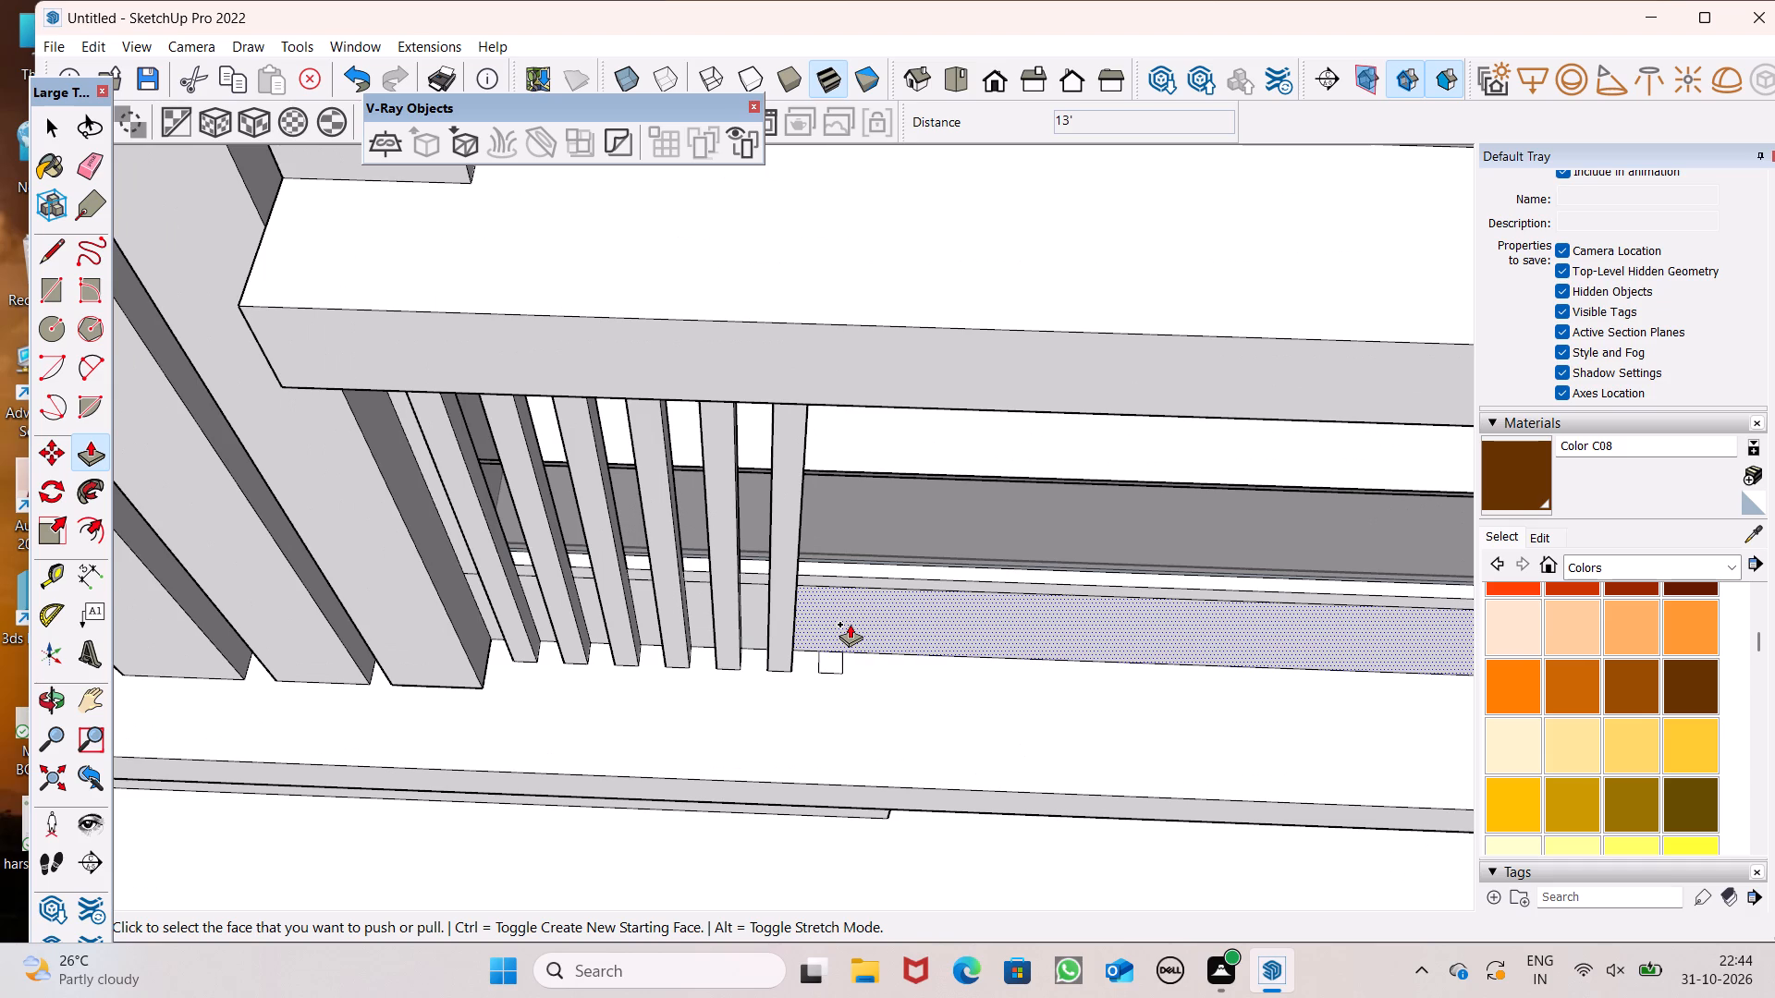
pyautogui.scroll(-2, 847, 726)
pyautogui.scroll(1, 826, 666)
pyautogui.moveTo(830, 674); pyautogui.dragTo(884, 457)
pyautogui.scroll(-6, 776, 444)
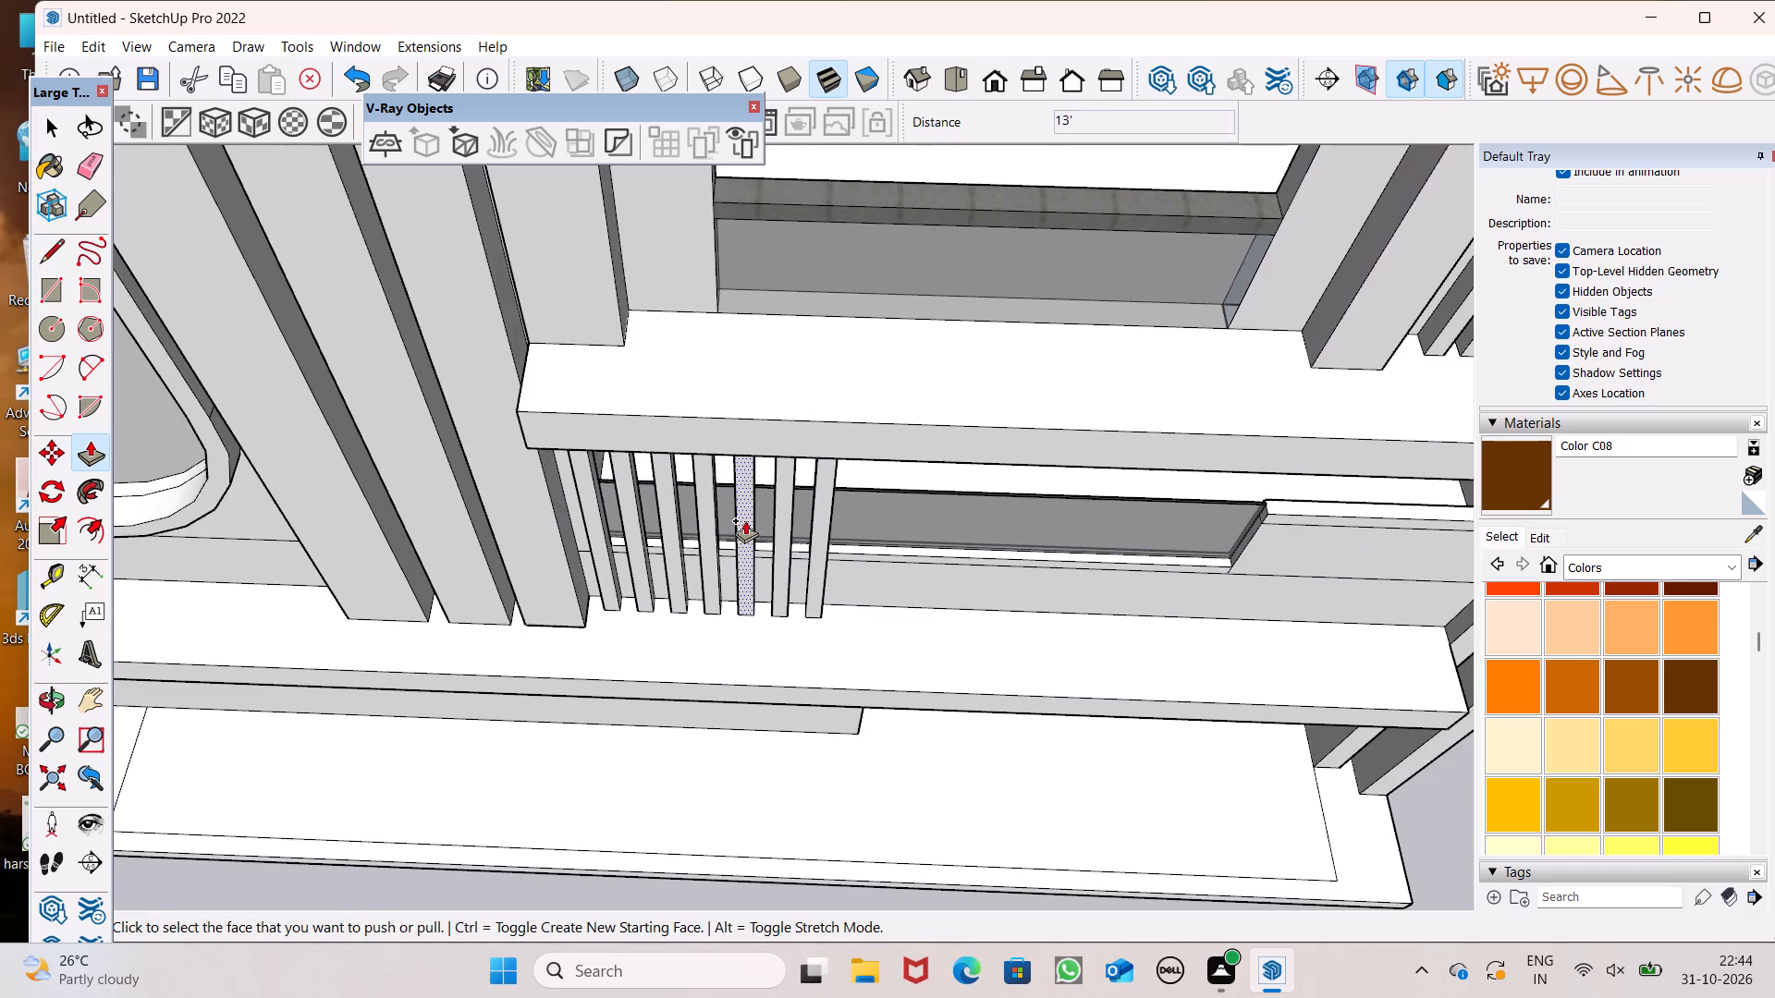
# Examine the new slat screen and the surrounding facade from the front, the side and above.
pyautogui.moveTo(753, 493); pyautogui.dragTo(742, 243, button='middle')
pyautogui.scroll(-5, 738, 466)
pyautogui.press('space')
pyautogui.scroll(-2, 733, 523)
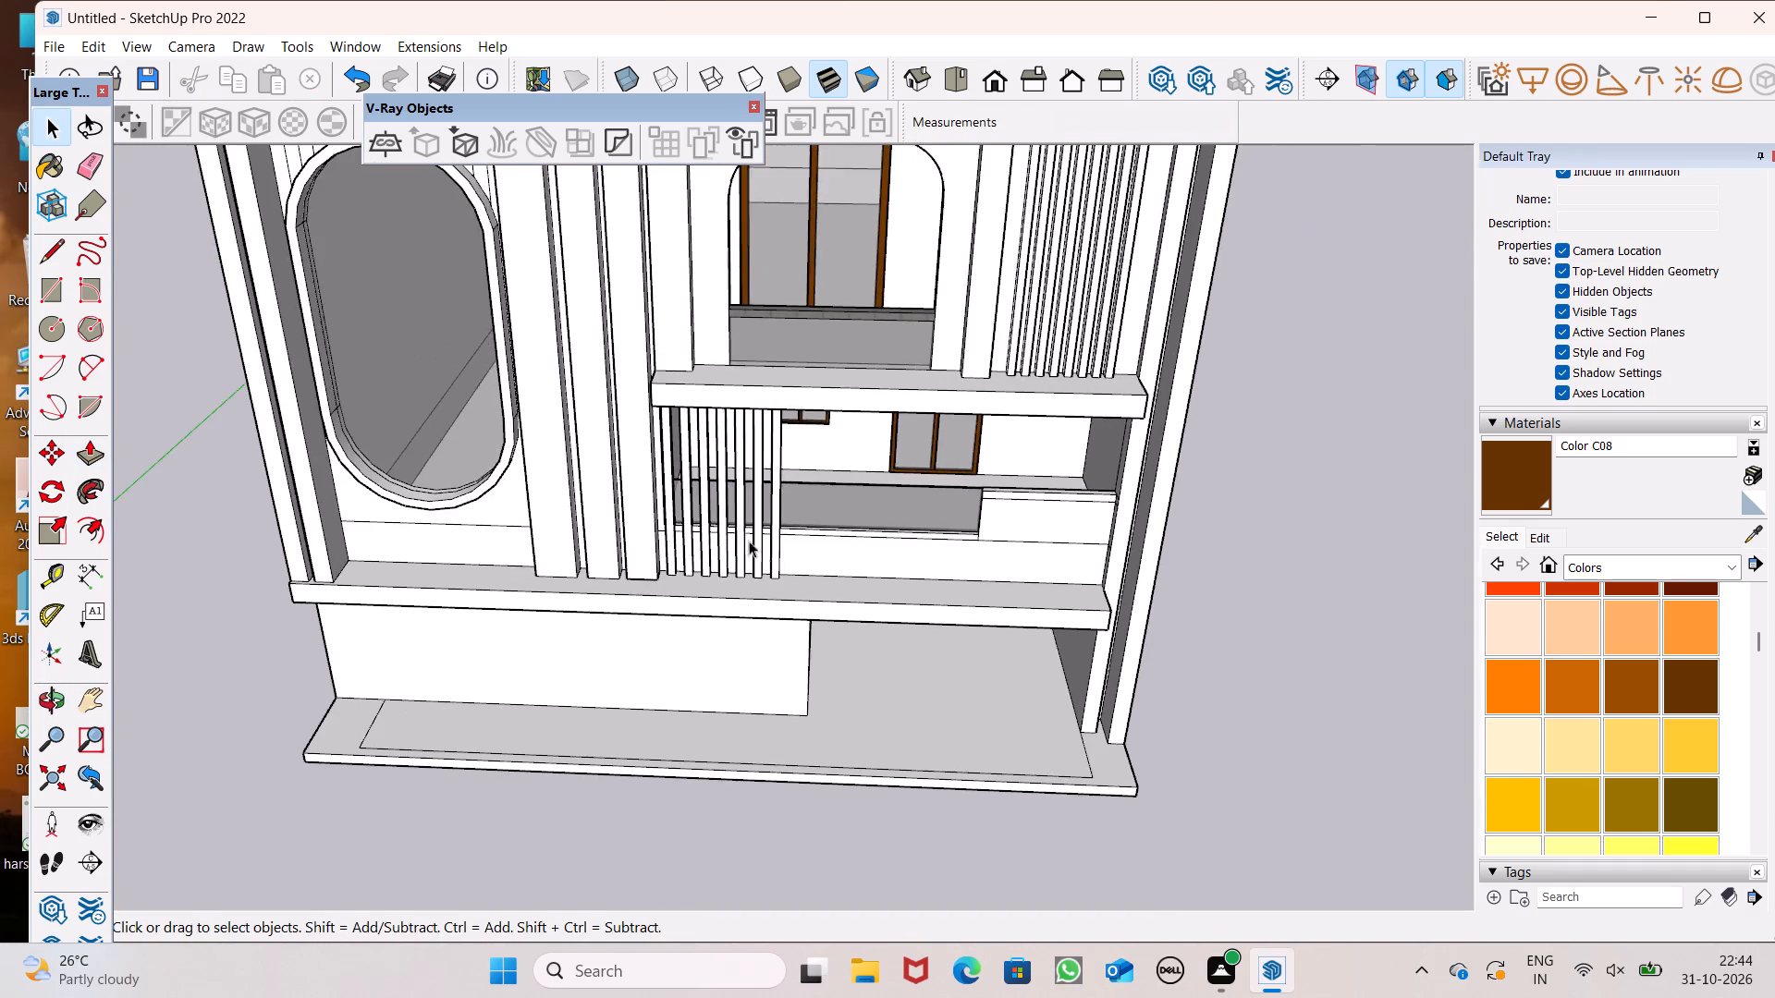
pyautogui.moveTo(766, 552); pyautogui.dragTo(785, 426, button='middle')
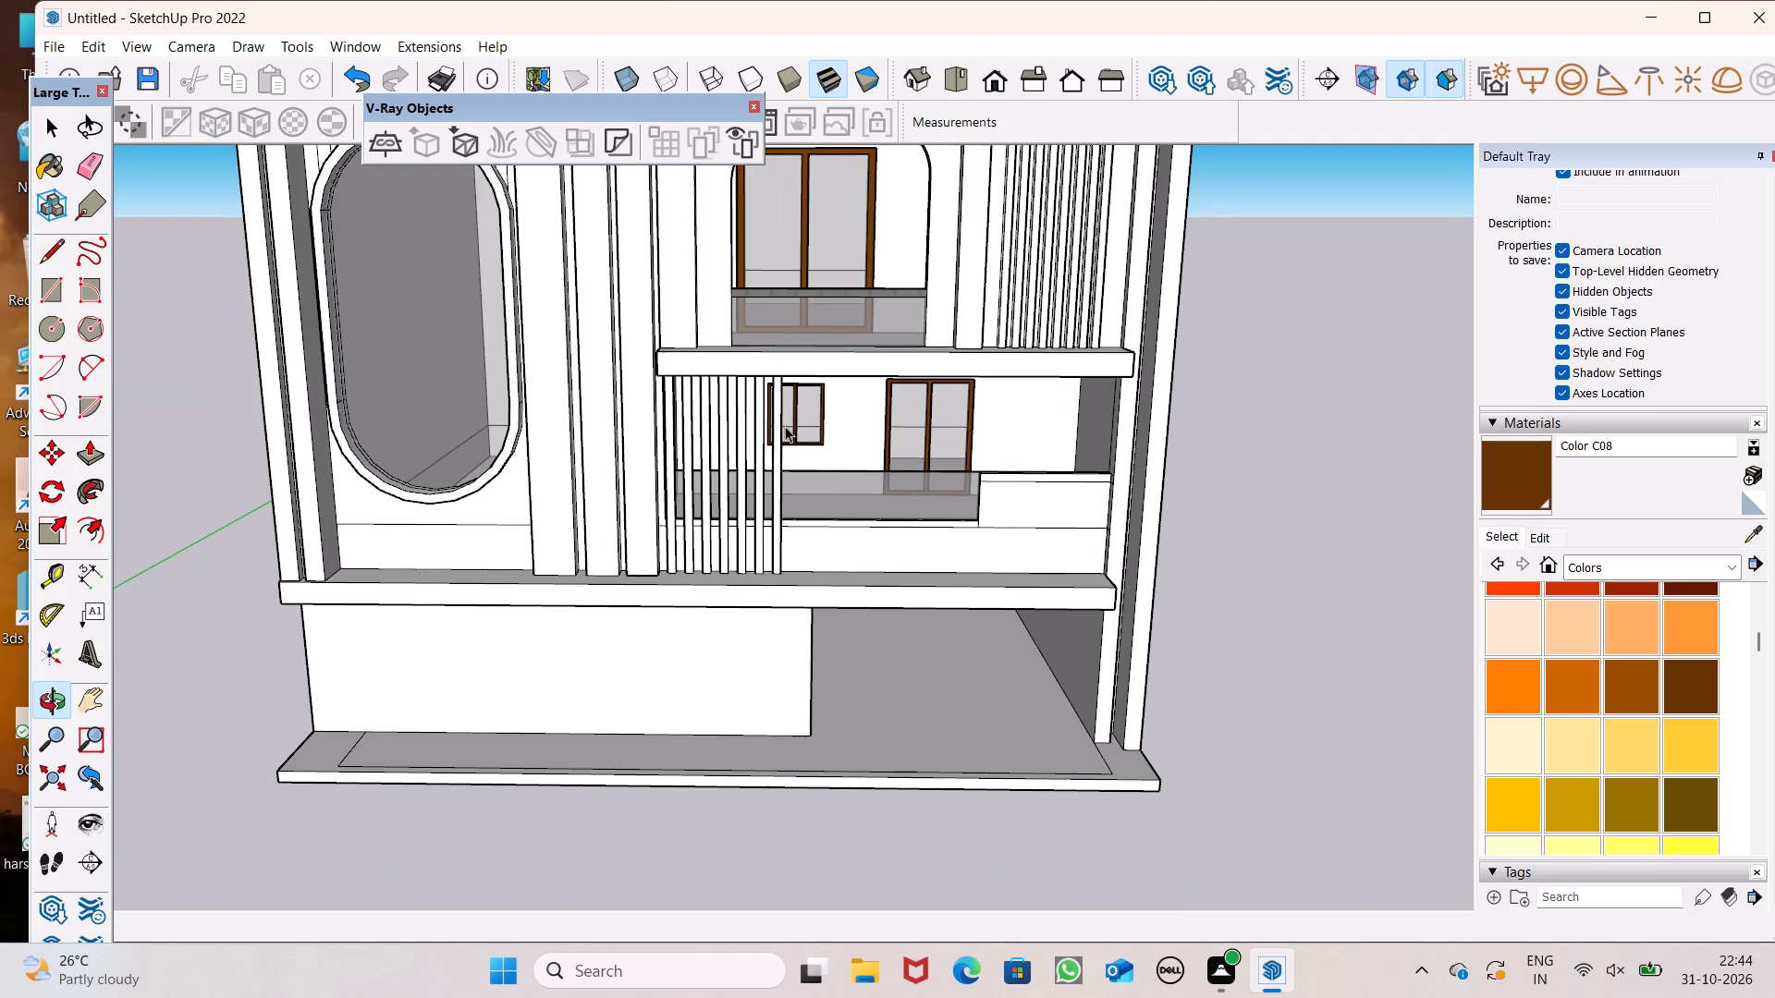
pyautogui.scroll(-4, 716, 393)
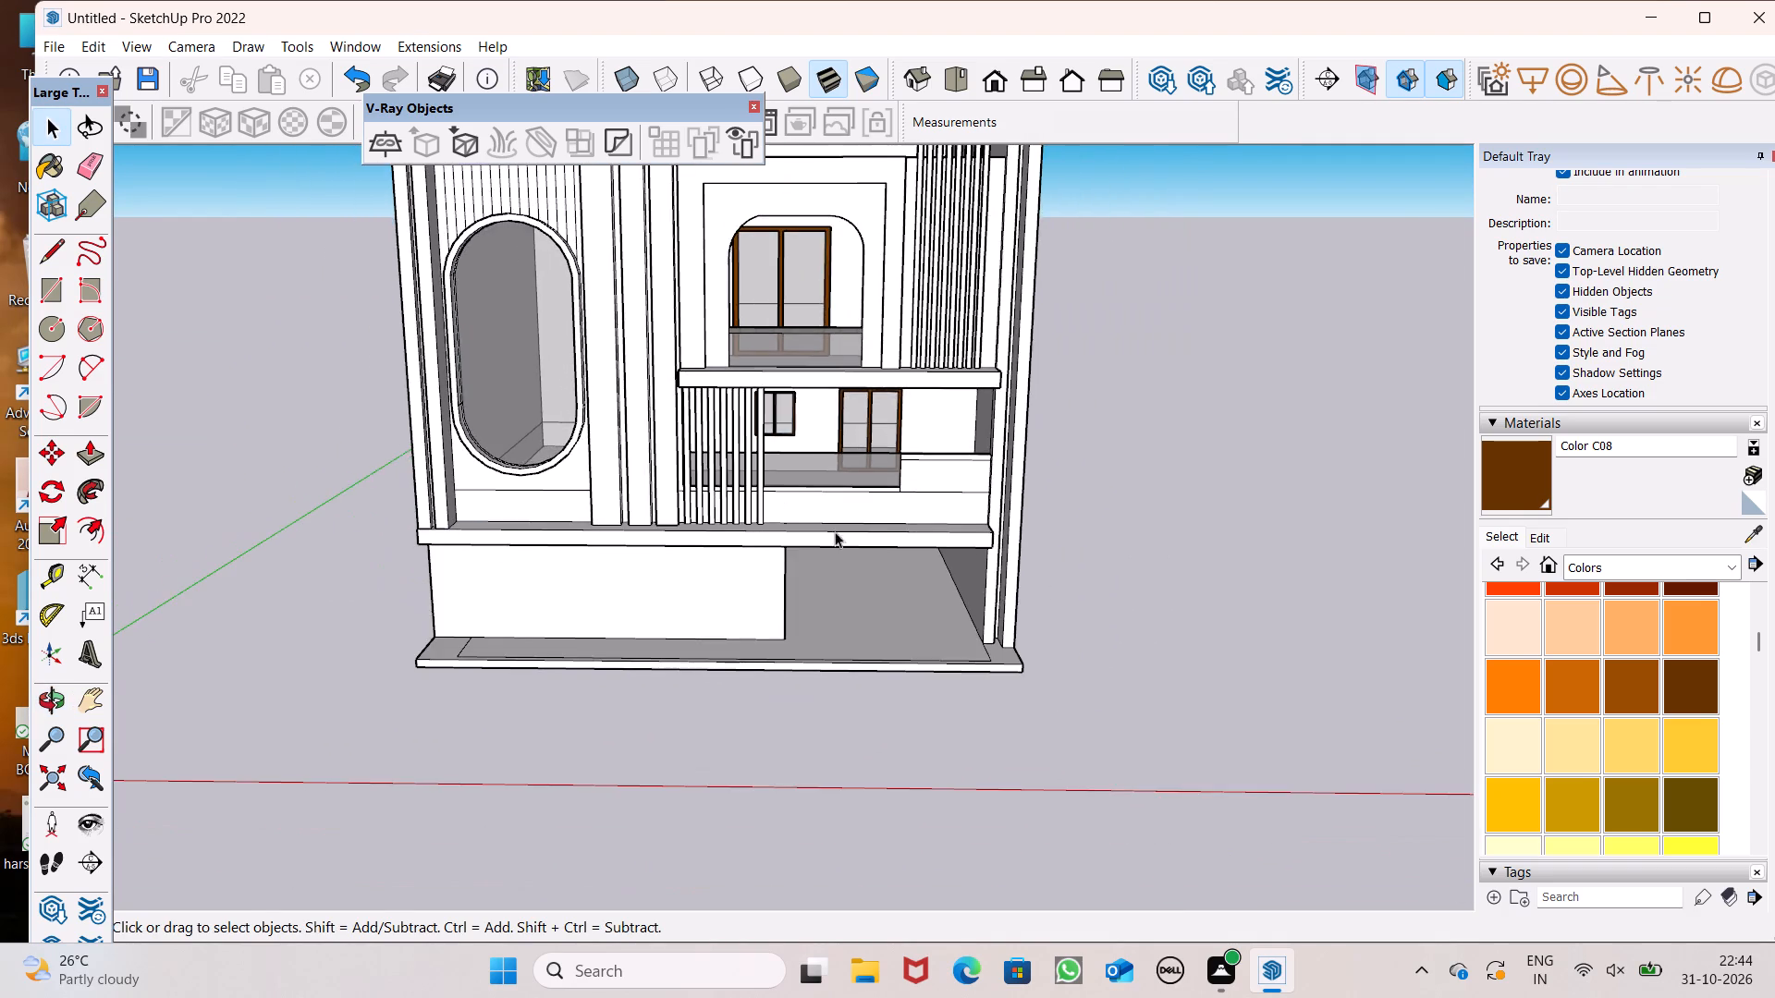
pyautogui.moveTo(838, 542); pyautogui.dragTo(968, 497, button='middle')
pyautogui.scroll(-2, 695, 431)
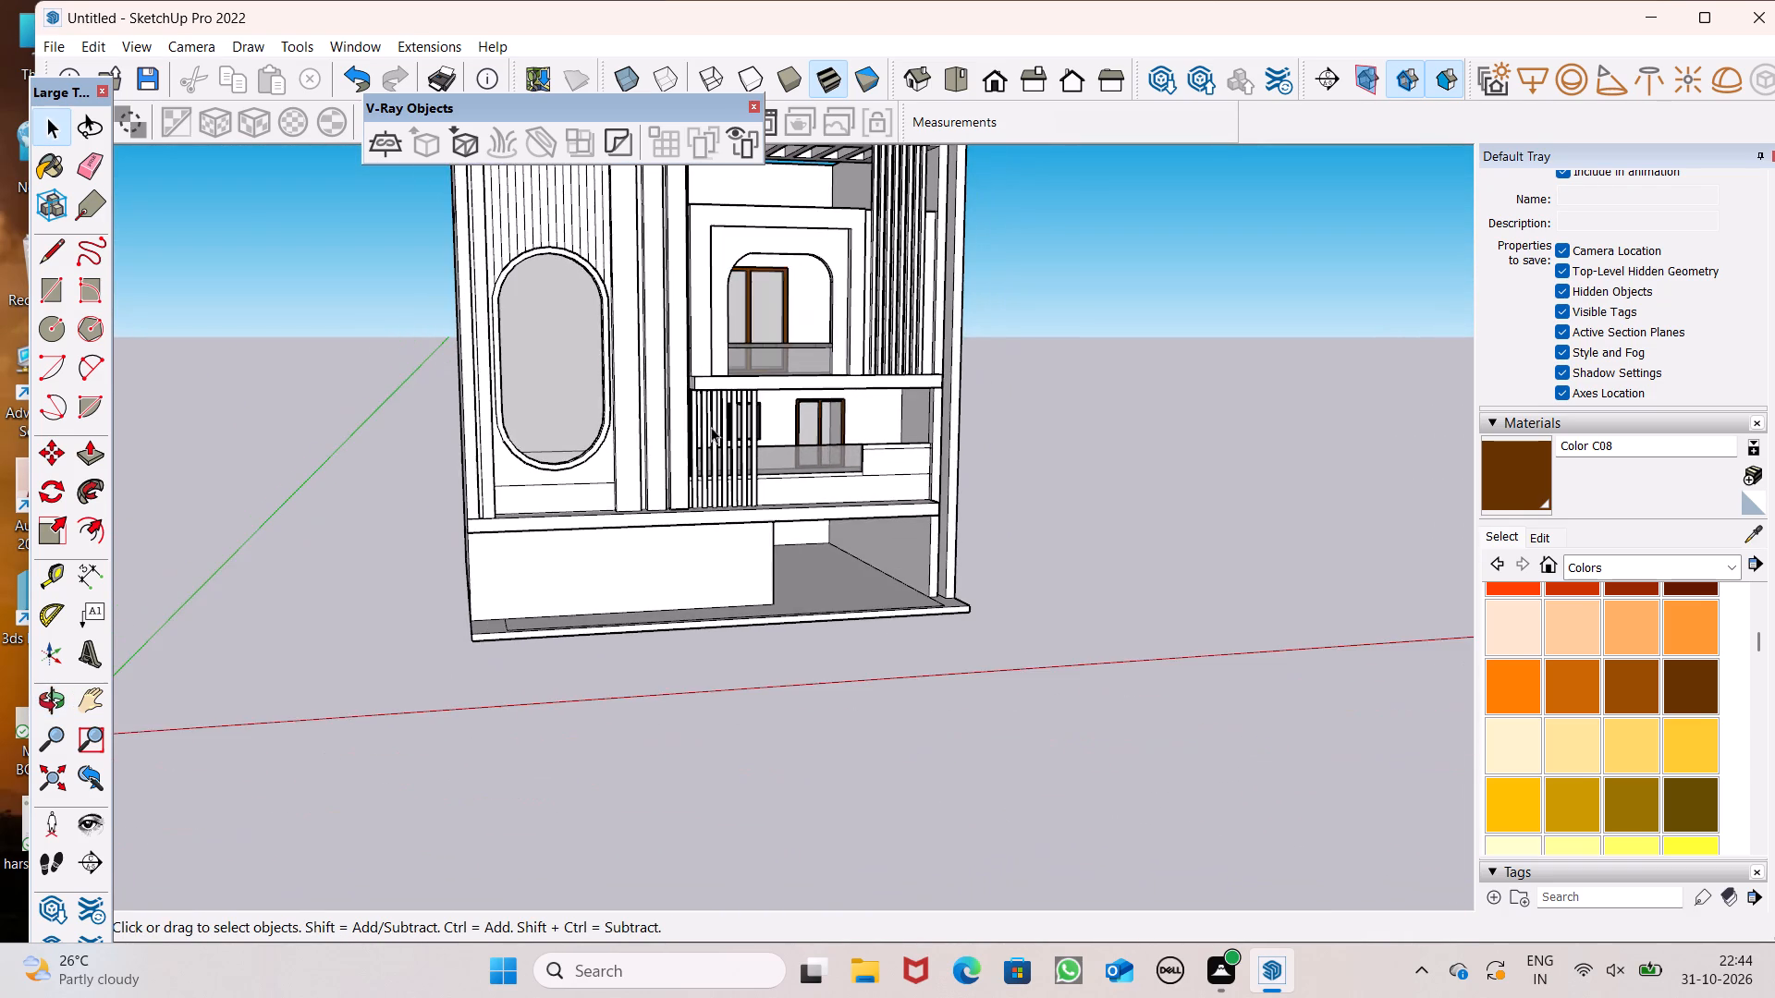
pyautogui.scroll(5, 746, 359)
pyautogui.moveTo(670, 337); pyautogui.dragTo(667, 337, button='middle')
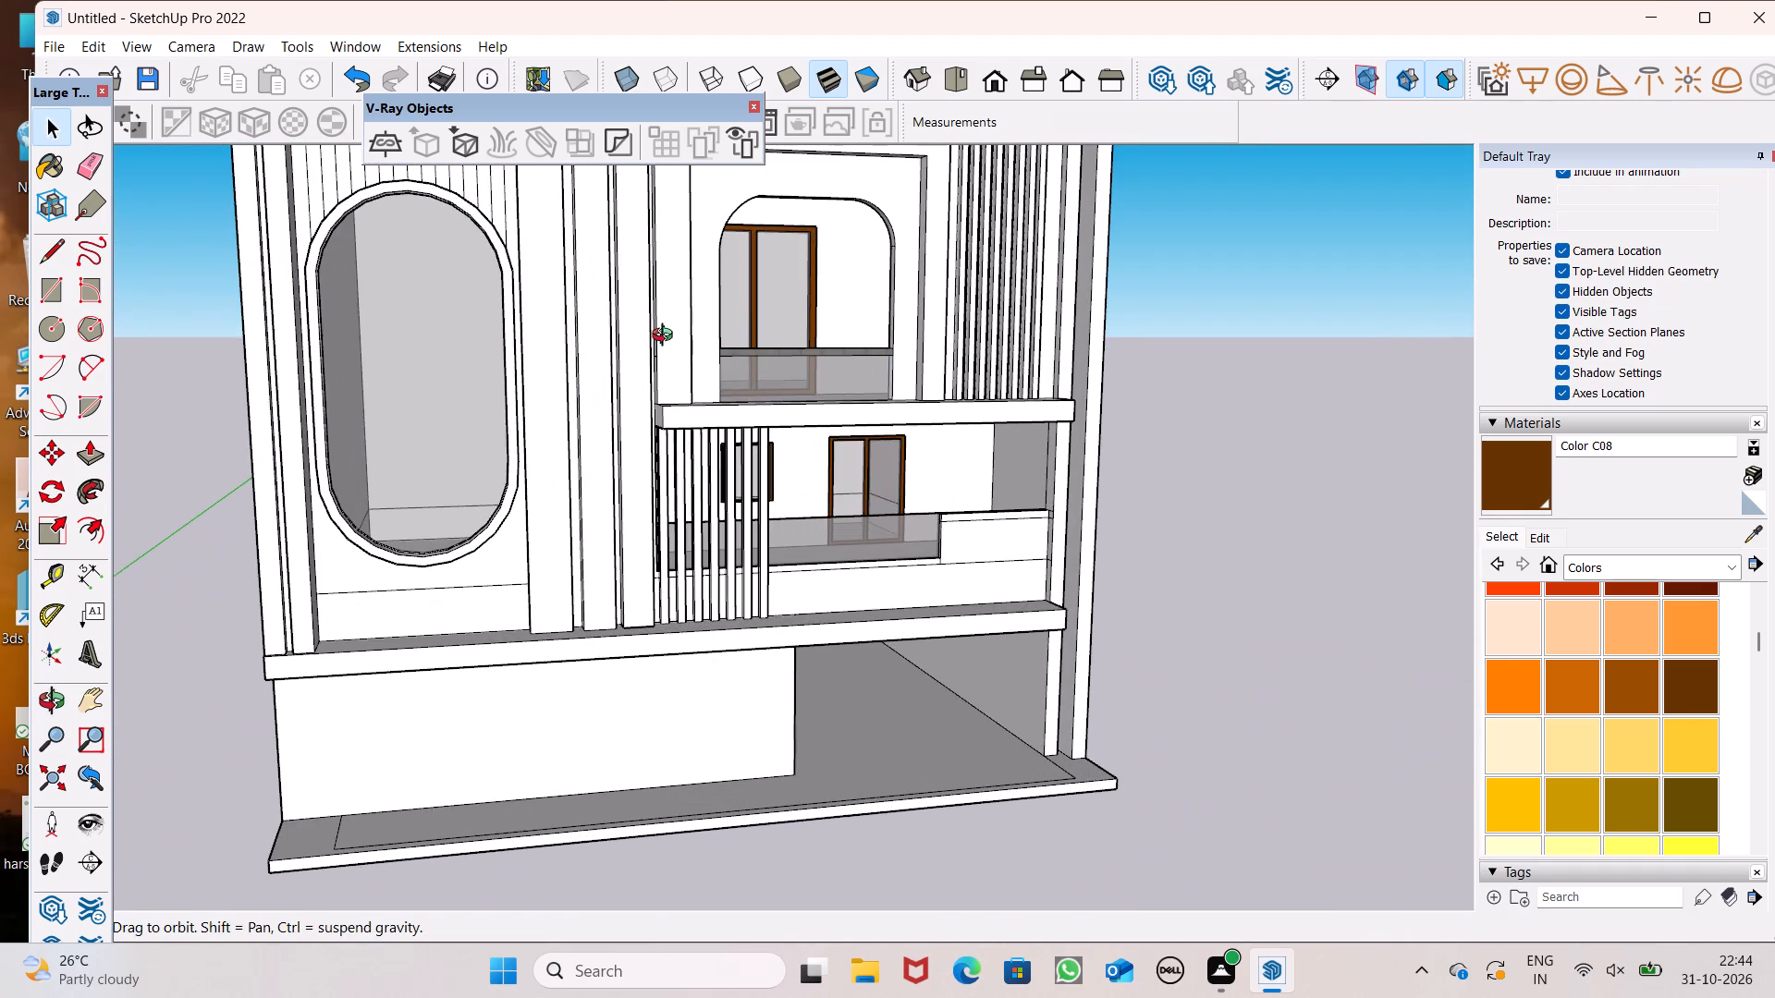
pyautogui.moveTo(667, 337); pyautogui.dragTo(607, 428, button='middle')
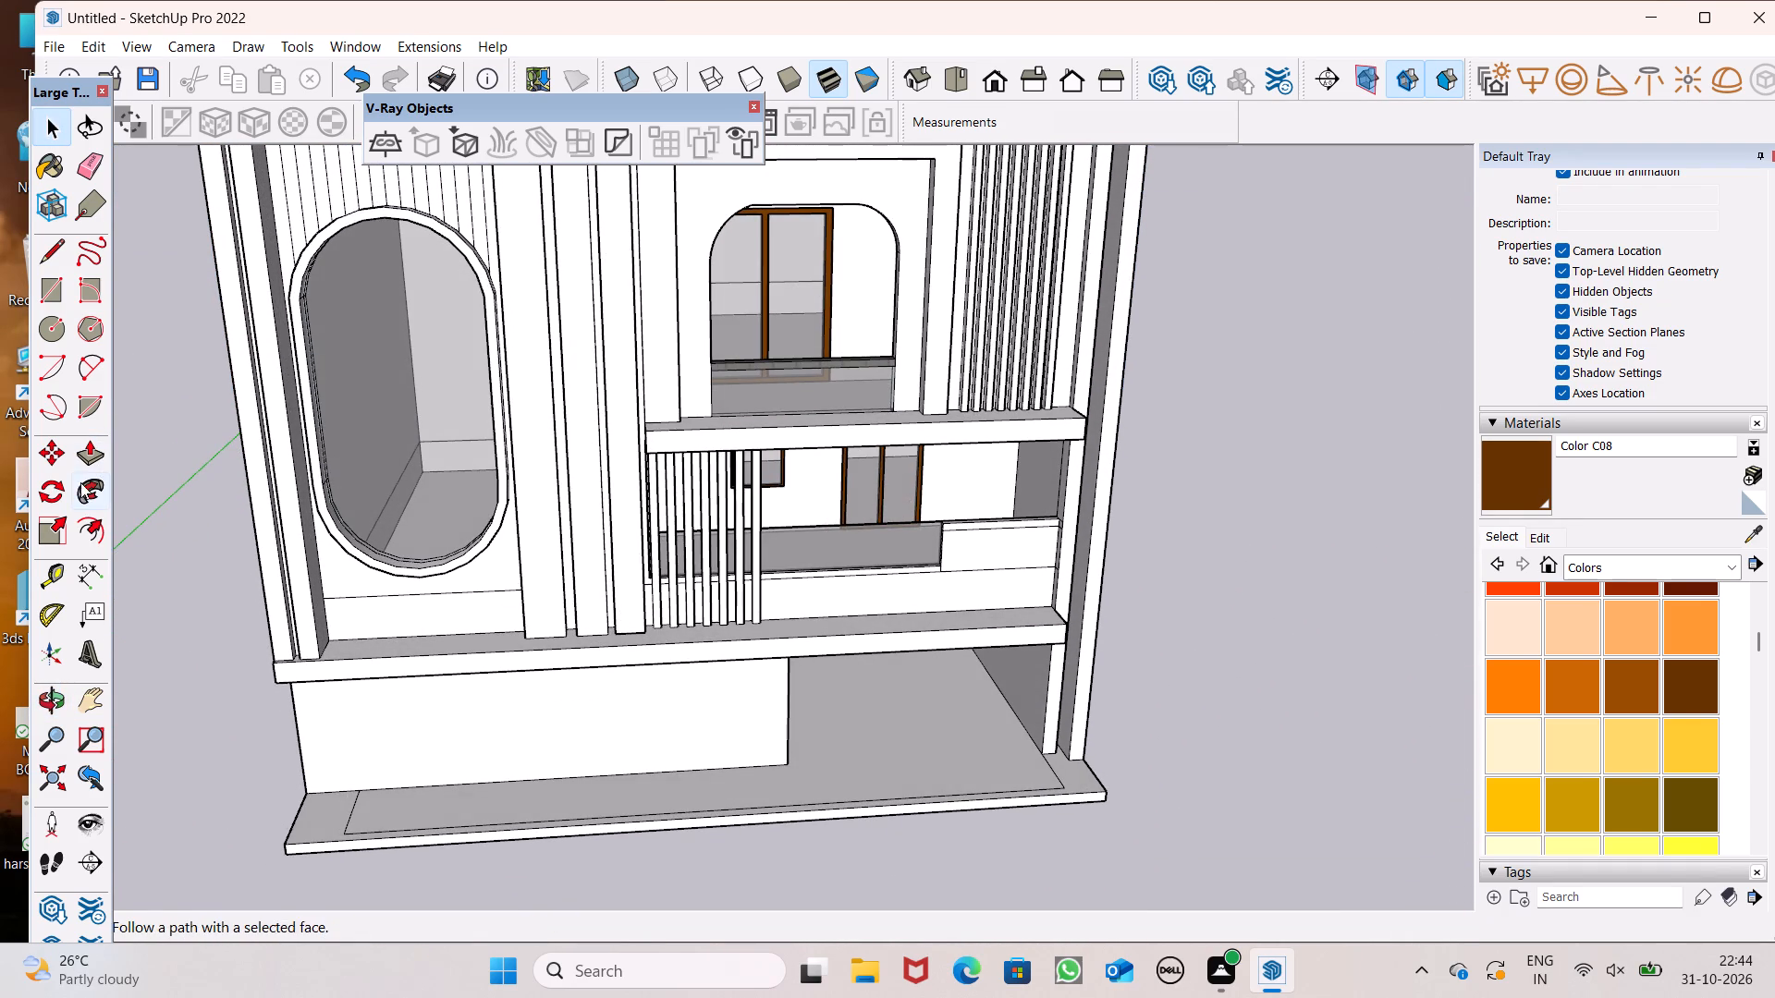
# Split the upper ledge's front face into thin top and bottom bands using Push/Pull with a new starting face, the lower line 1' 15/16" down.
pyautogui.click(88, 452)
pyautogui.scroll(5, 733, 366)
pyautogui.scroll(-2, 741, 395)
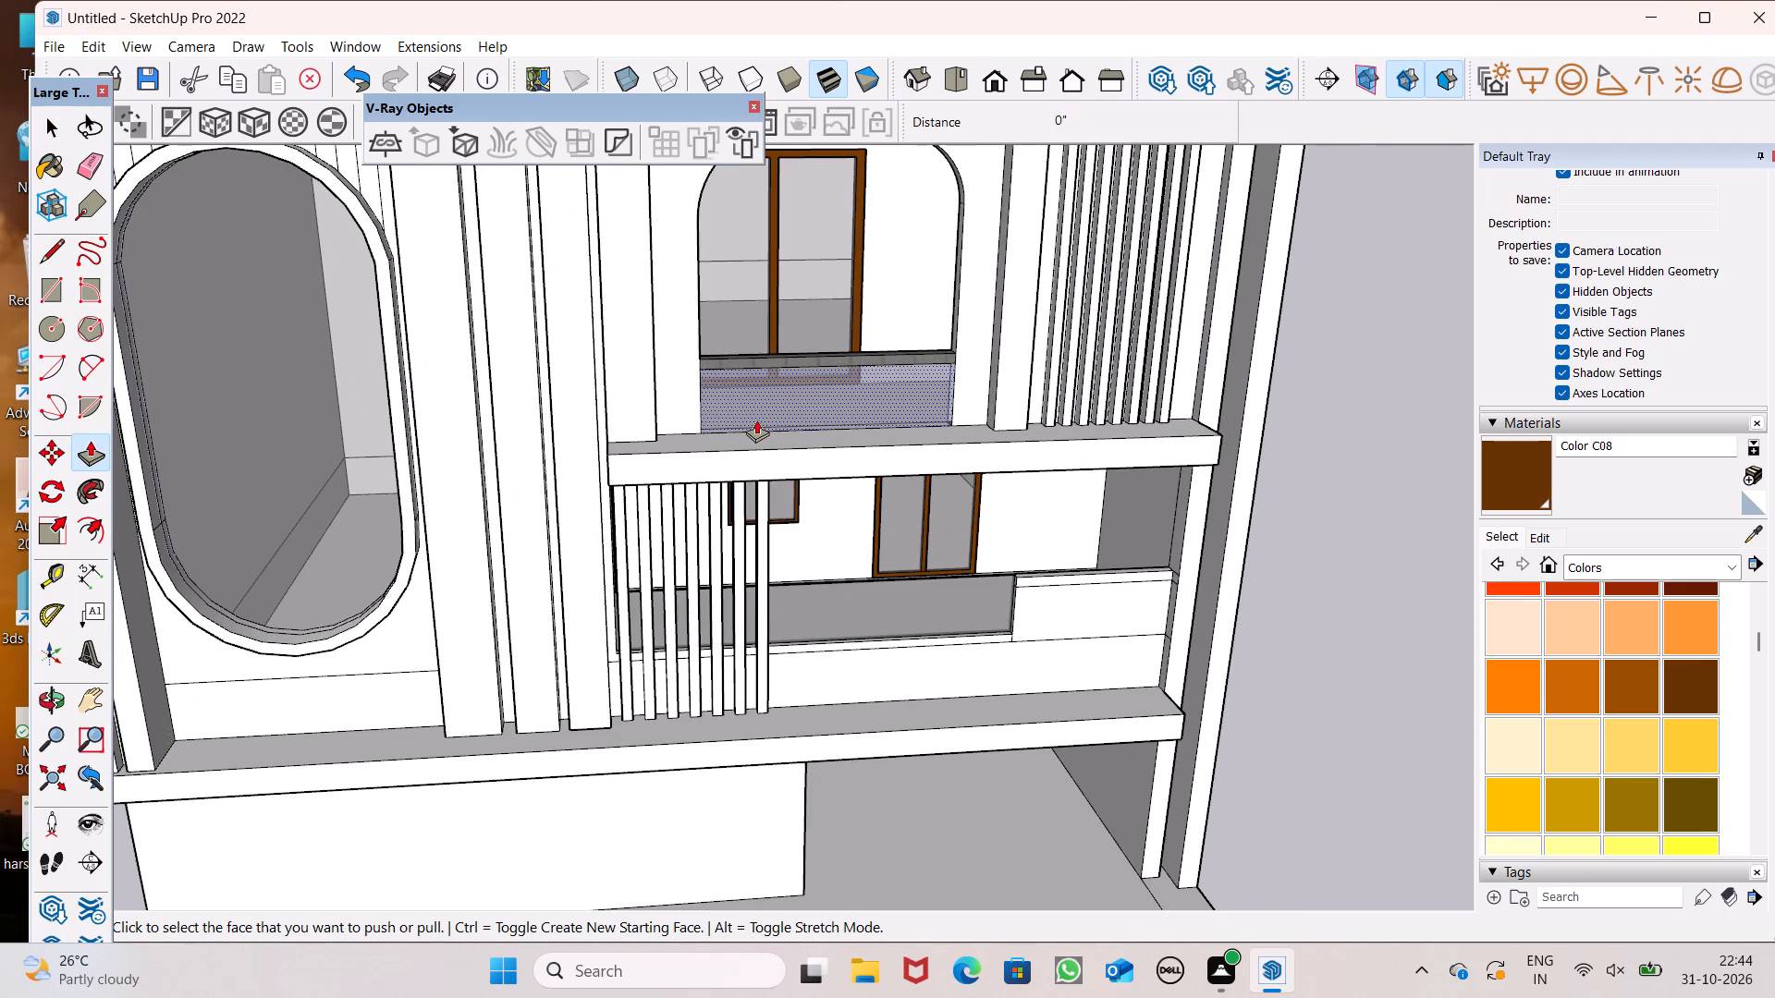
pyautogui.scroll(8, 756, 420)
pyautogui.moveTo(678, 449); pyautogui.dragTo(683, 459)
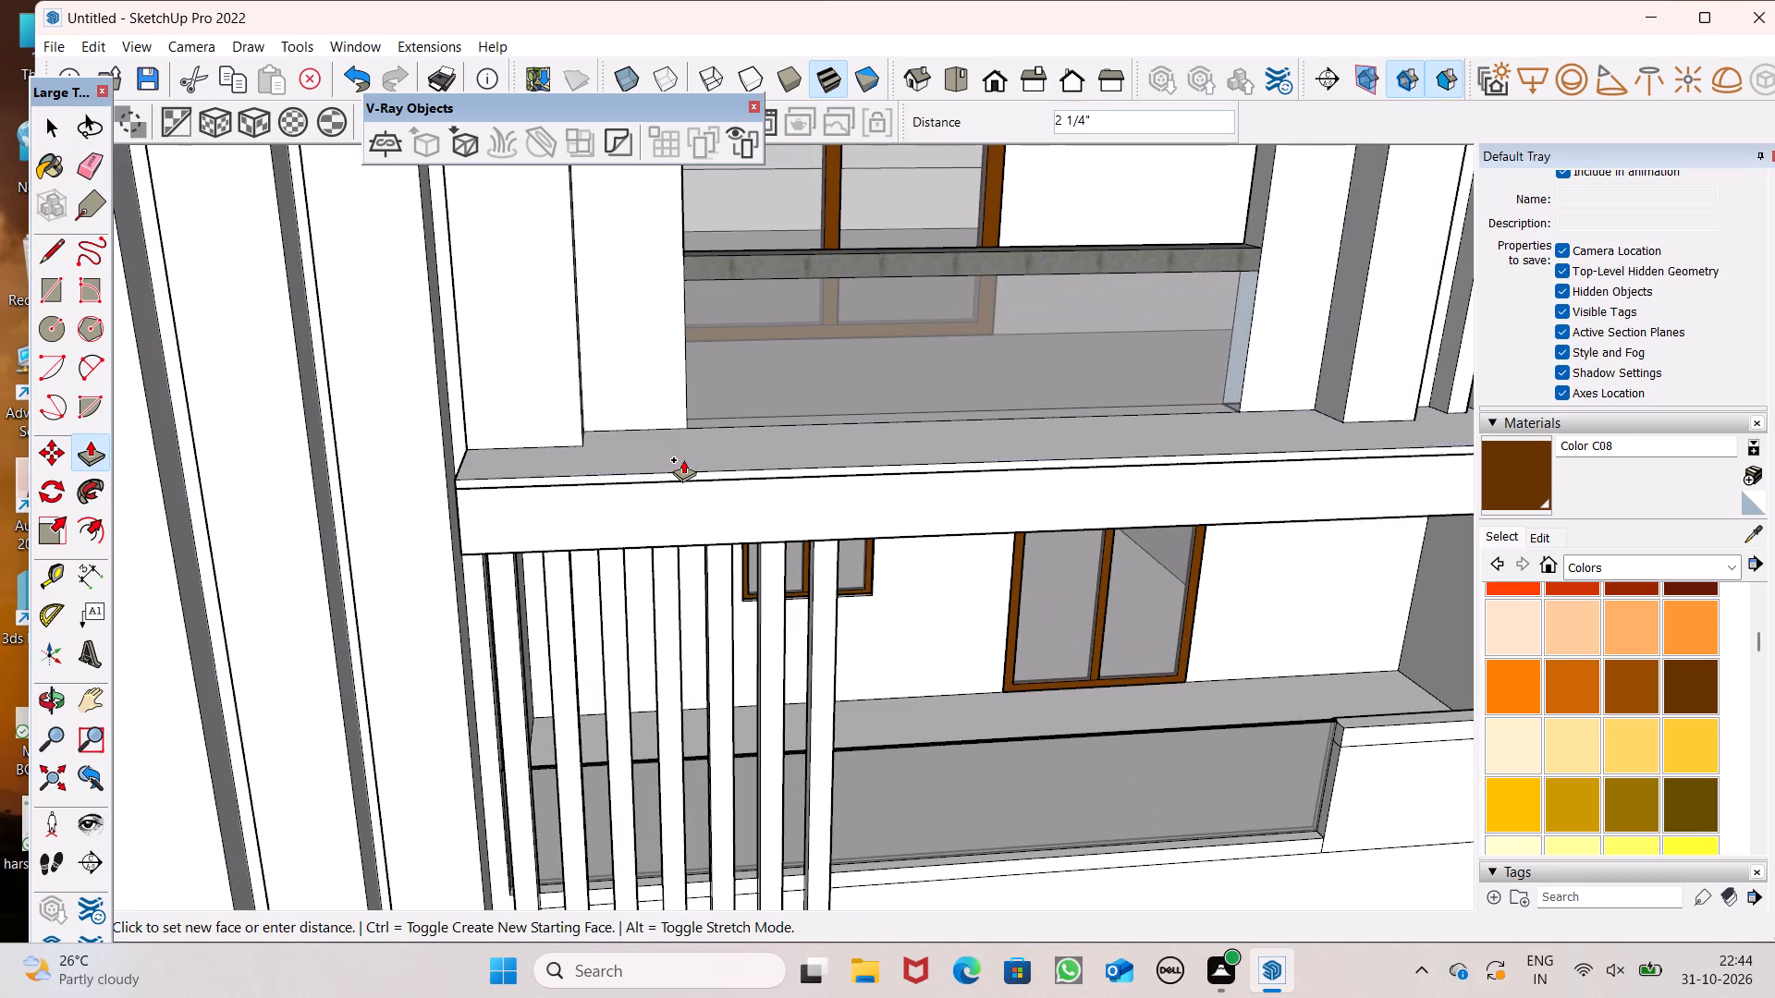
pyautogui.moveTo(683, 459); pyautogui.dragTo(689, 465)
pyautogui.moveTo(680, 454); pyautogui.dragTo(684, 472)
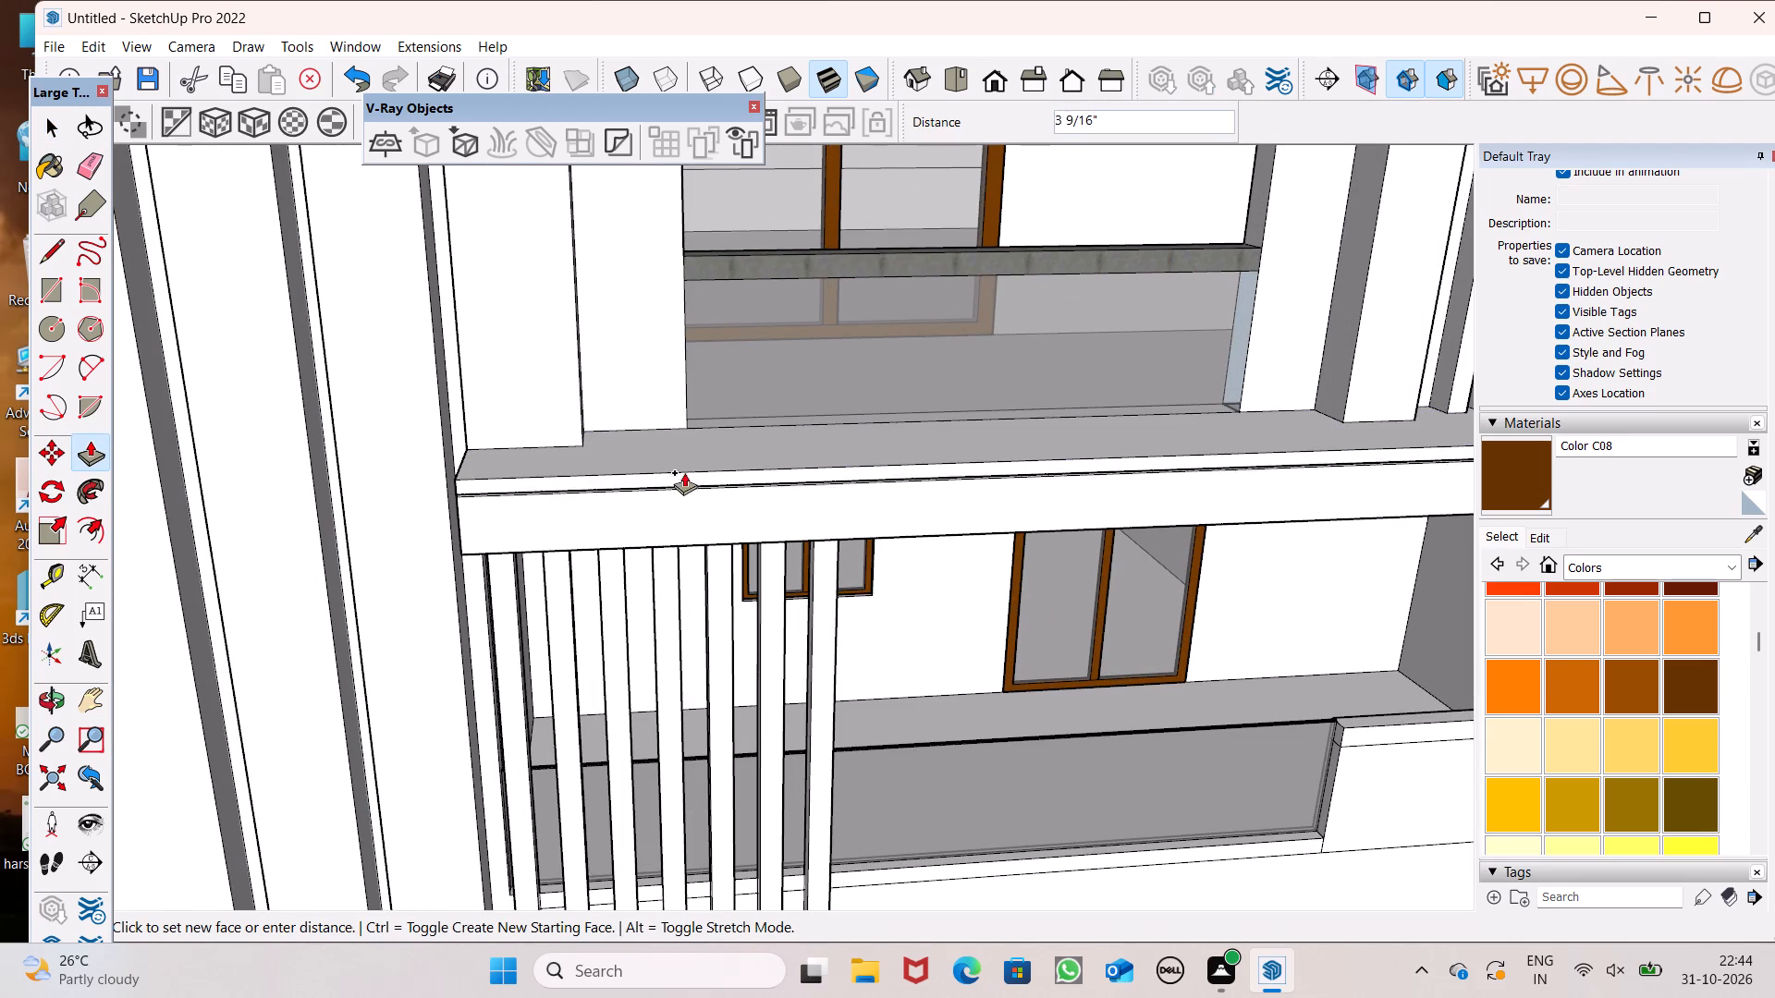
pyautogui.moveTo(684, 472); pyautogui.dragTo(691, 507)
# Push/Pull the upper ledge's top band outward 2 7/8" and bring its bottom band out to the same depth.
pyautogui.moveTo(660, 458); pyautogui.dragTo(820, 487, button='middle')
pyautogui.scroll(5, 600, 537)
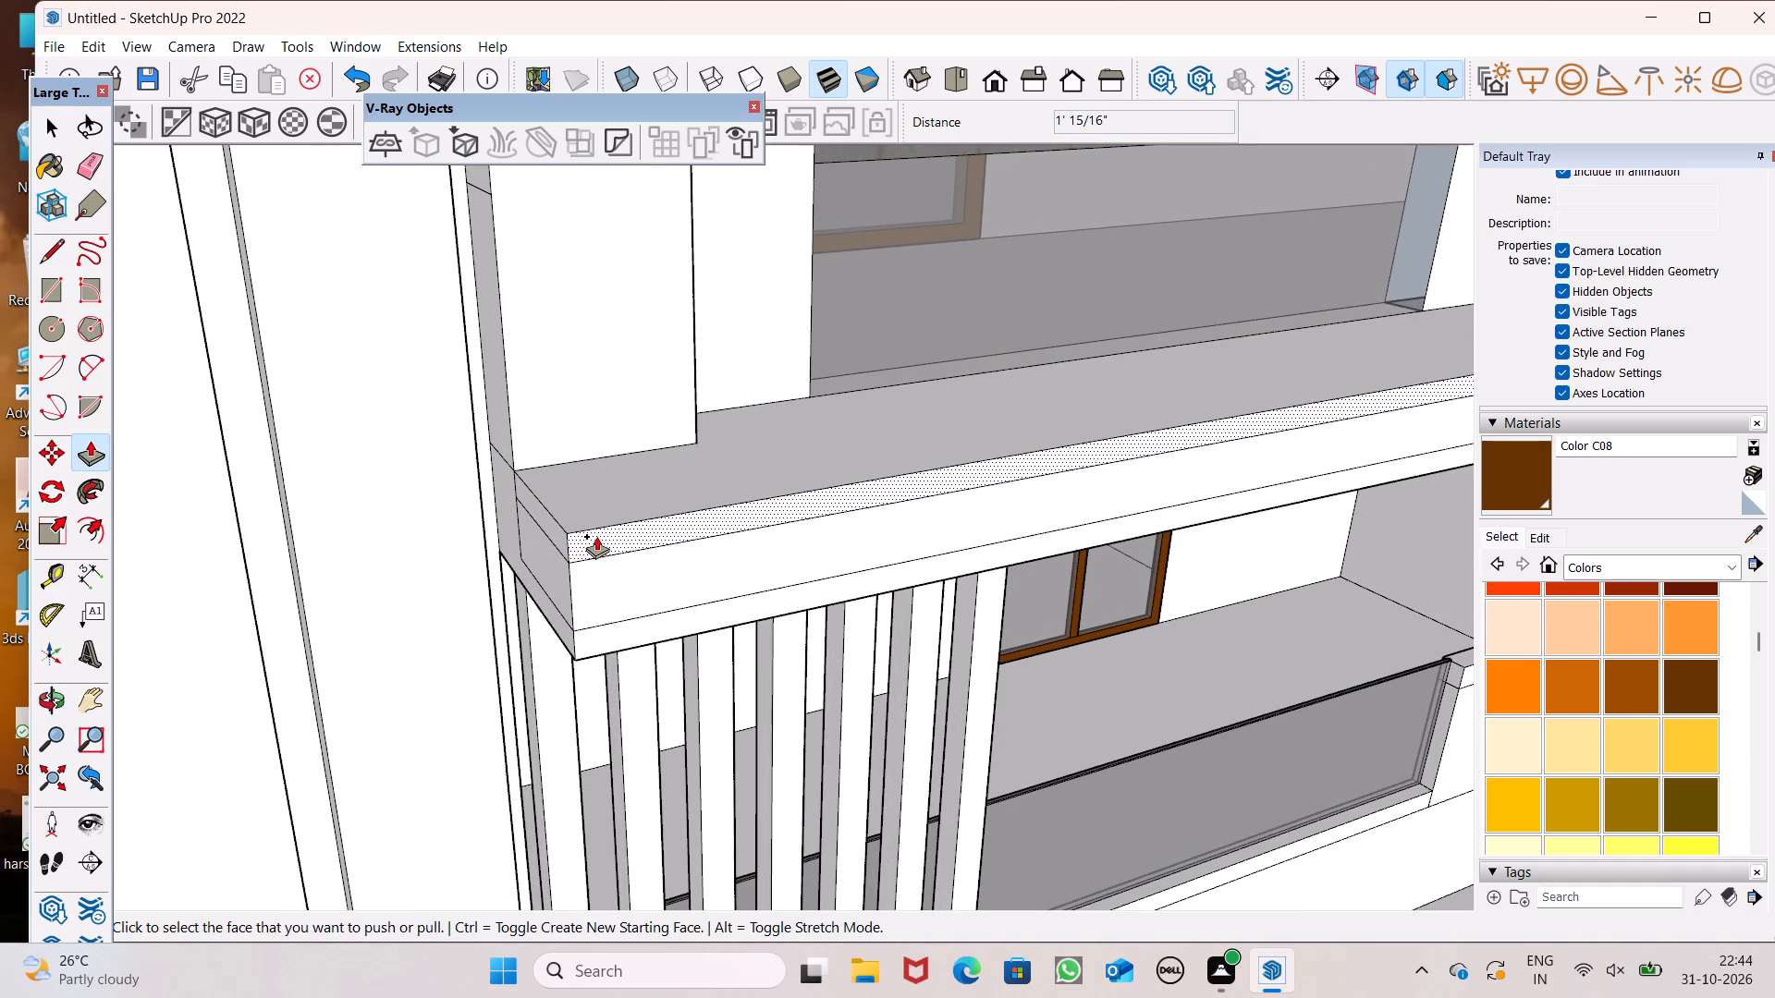
pyautogui.moveTo(602, 545); pyautogui.dragTo(607, 556)
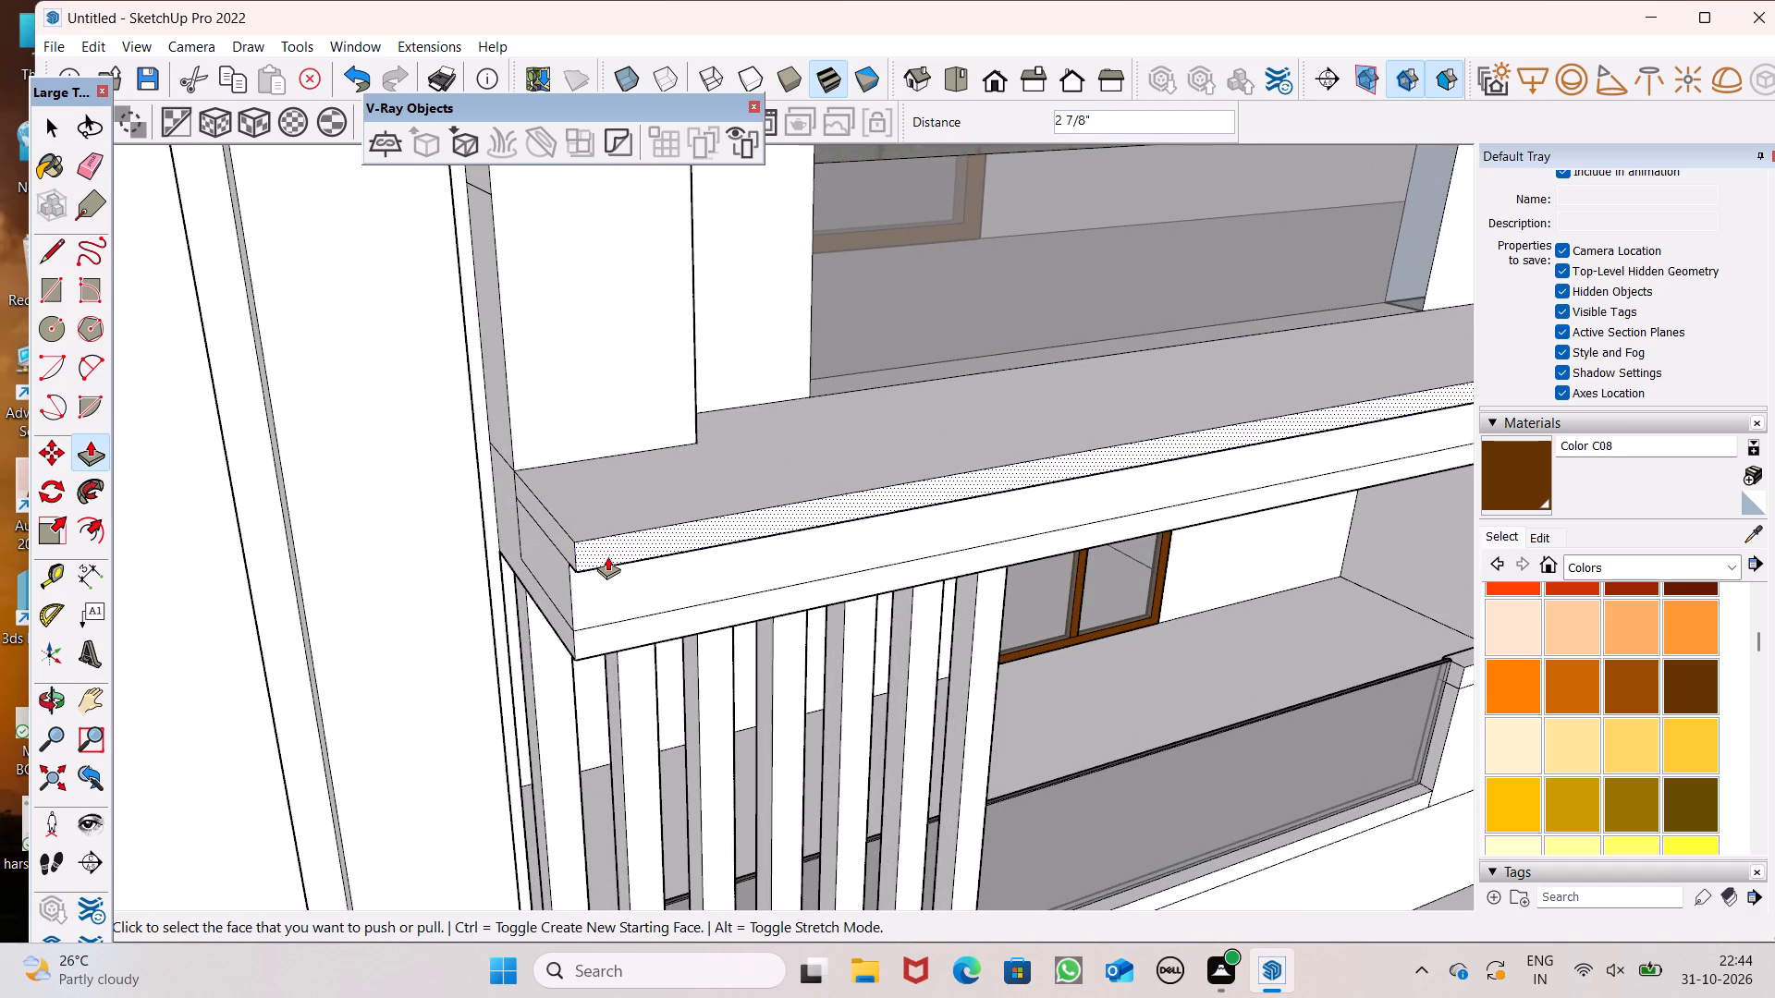
pyautogui.moveTo(598, 642); pyautogui.dragTo(619, 564)
# Examine the upper ledge's stepped profile and the facade below it from the front.
pyautogui.scroll(-4, 599, 540)
pyautogui.moveTo(642, 551); pyautogui.dragTo(417, 359, button='middle')
pyautogui.scroll(-5, 467, 296)
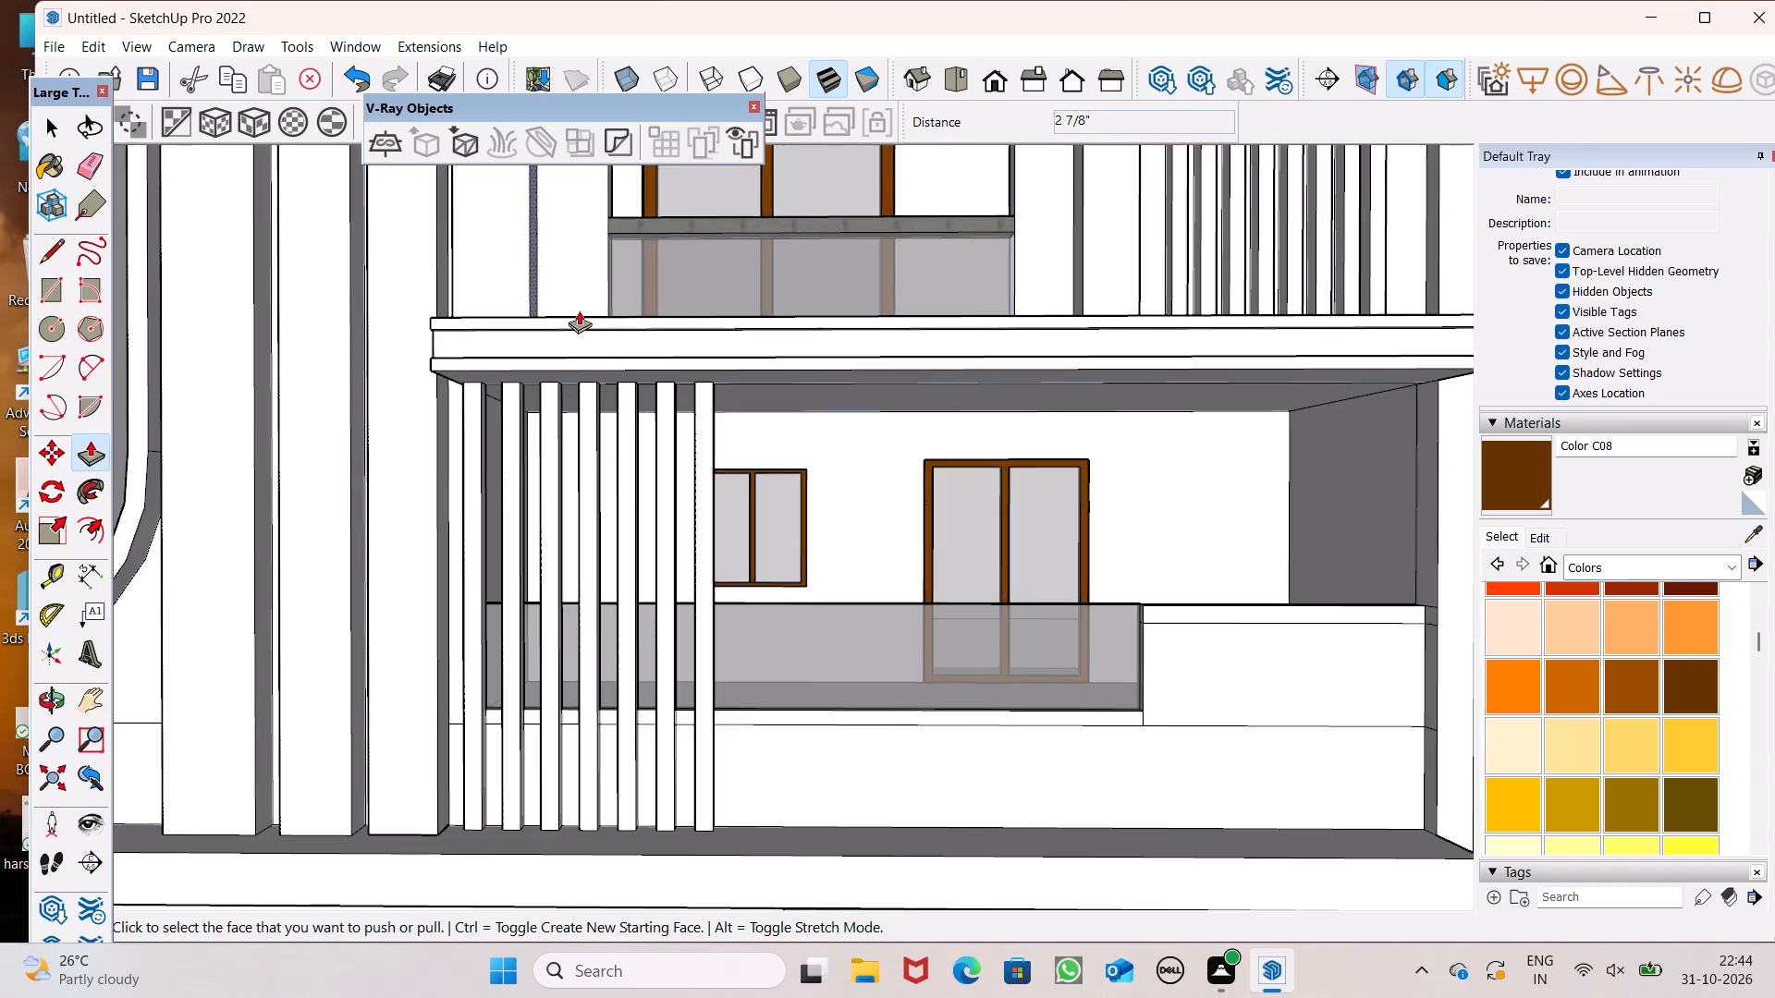
pyautogui.scroll(-4, 579, 310)
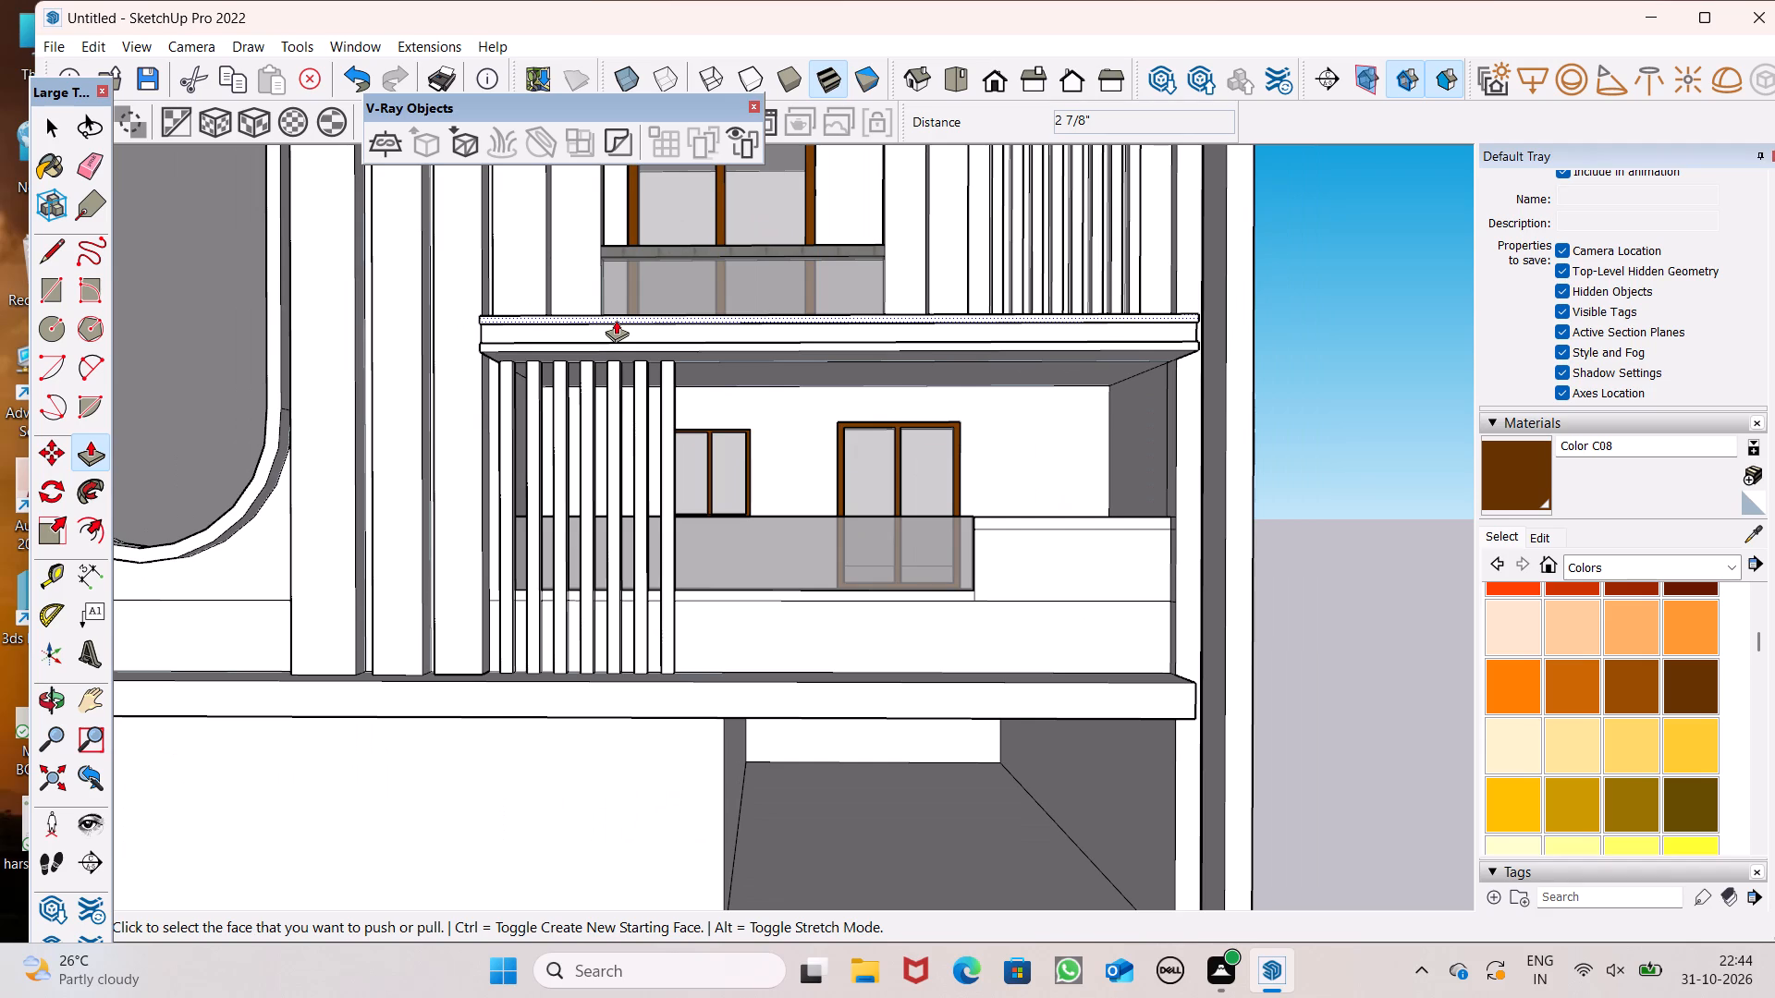
pyautogui.scroll(-2, 586, 54)
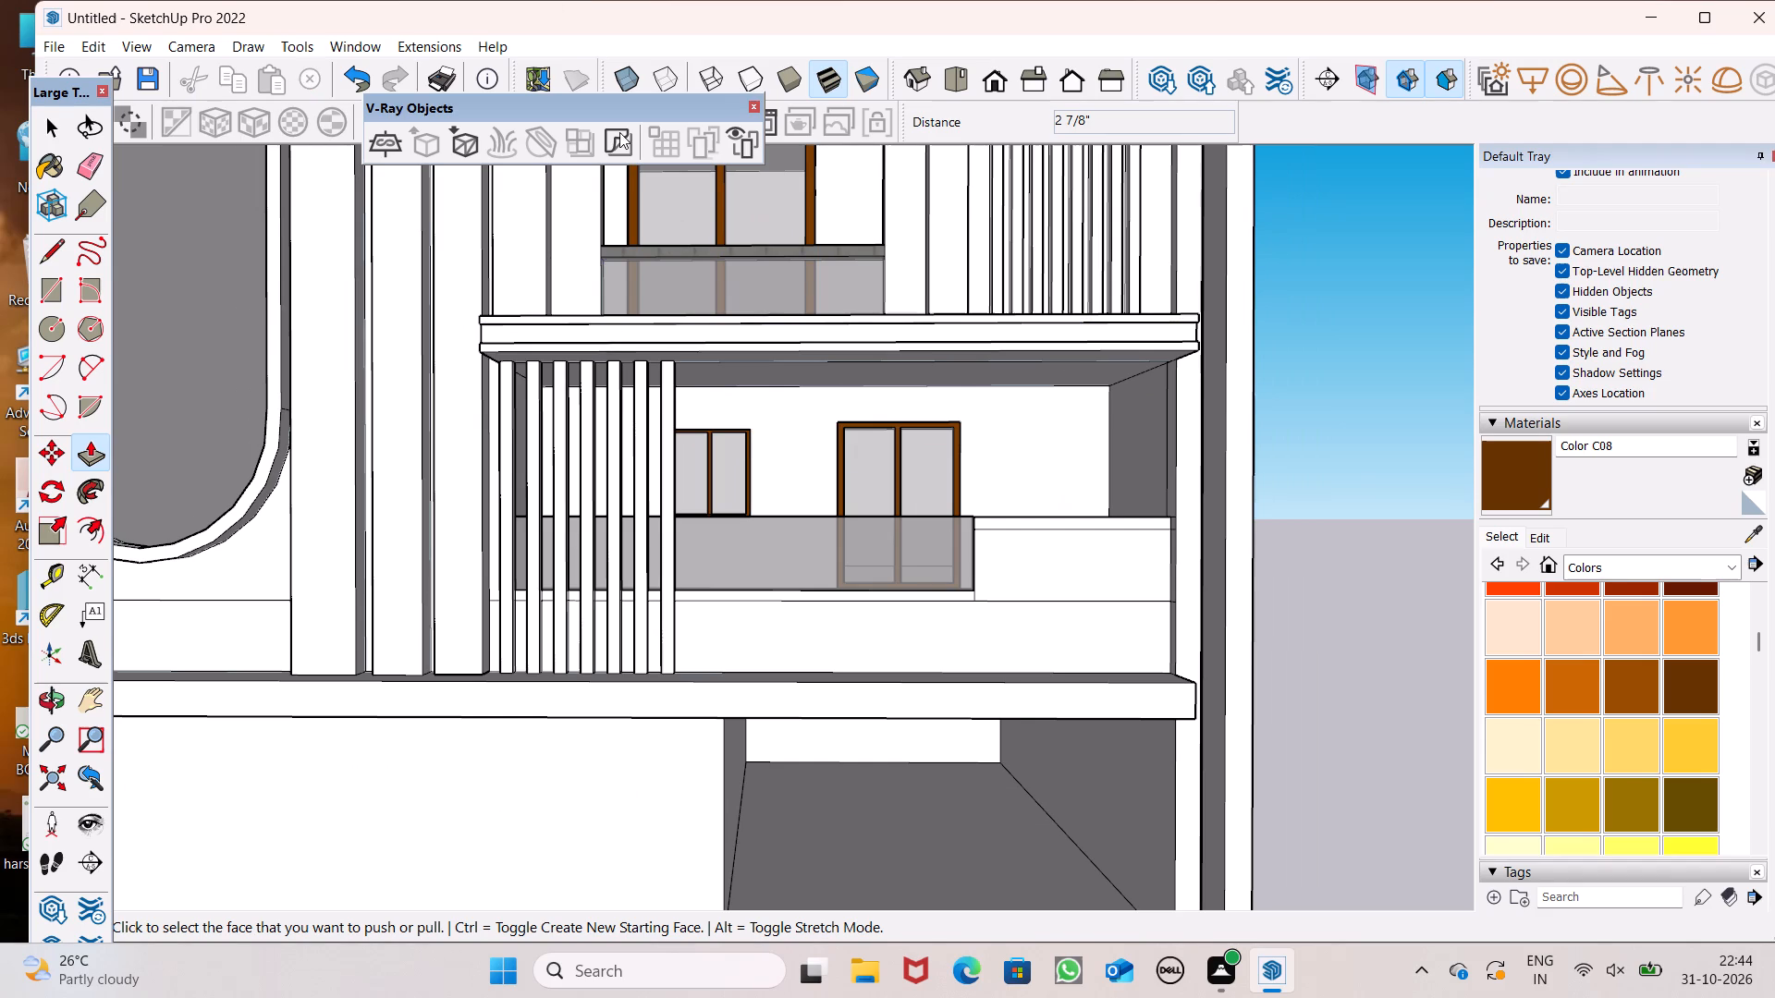
pyautogui.scroll(-6, 914, 291)
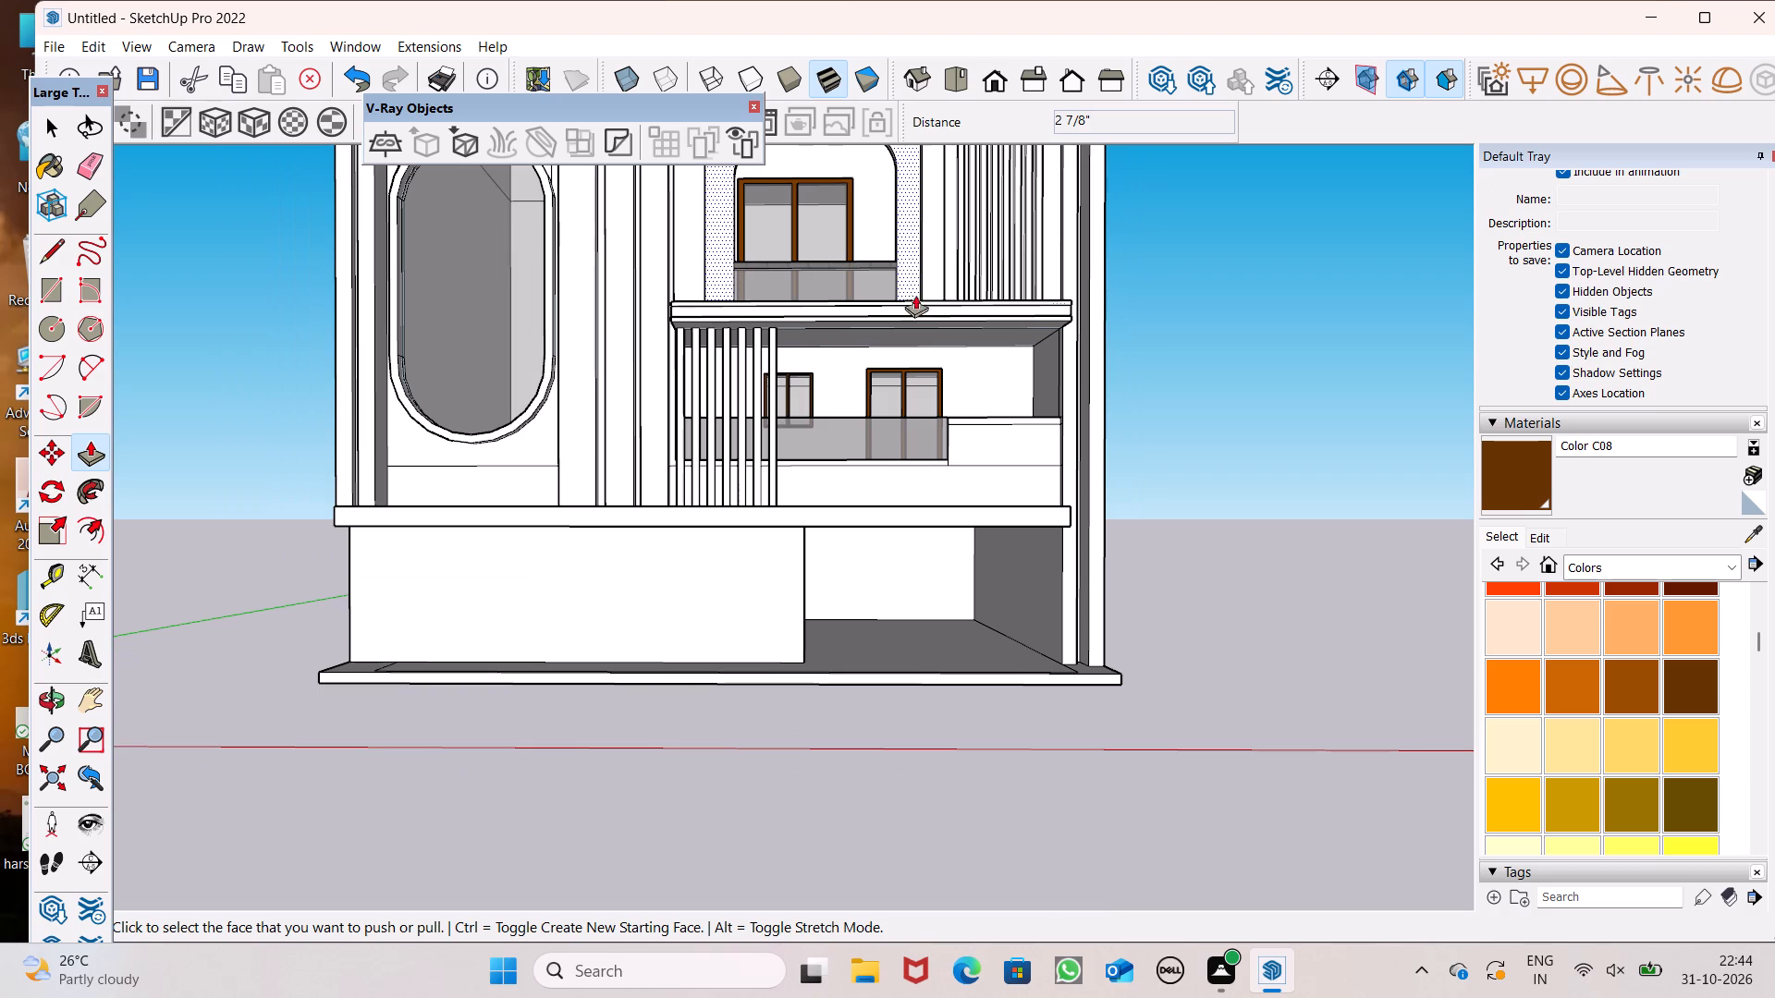
pyautogui.scroll(-1, 867, 451)
pyautogui.moveTo(845, 598); pyautogui.dragTo(896, 677, button='middle')
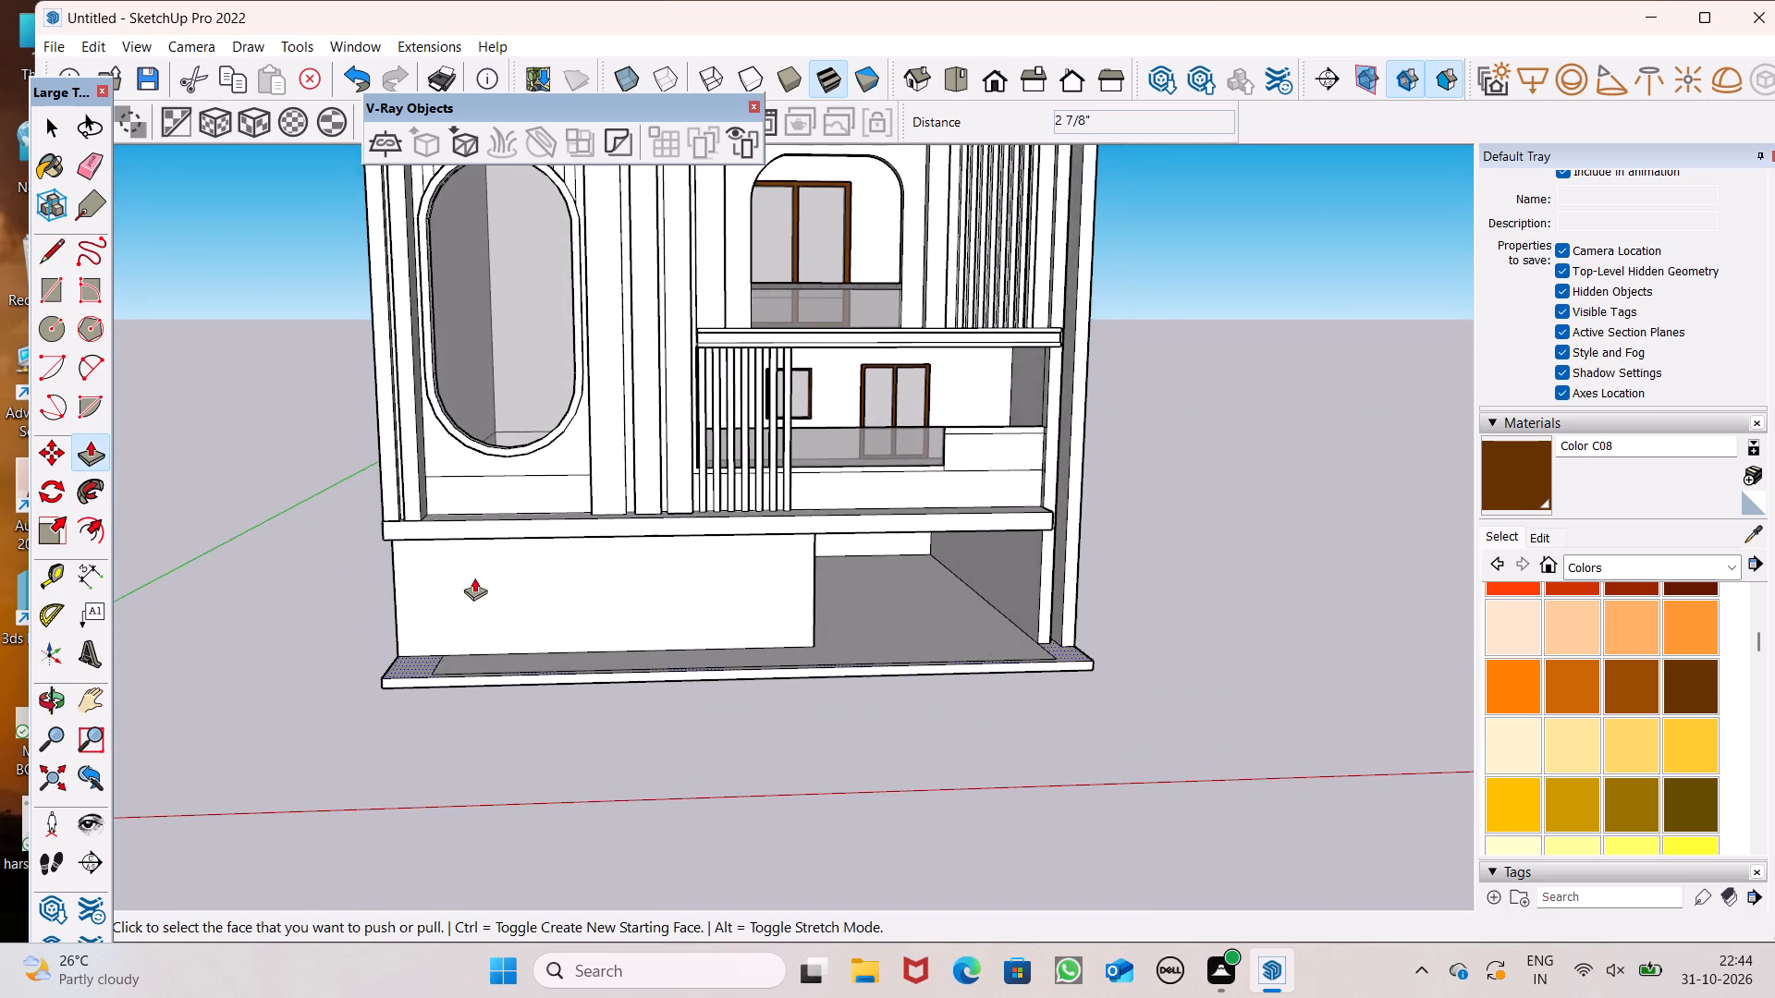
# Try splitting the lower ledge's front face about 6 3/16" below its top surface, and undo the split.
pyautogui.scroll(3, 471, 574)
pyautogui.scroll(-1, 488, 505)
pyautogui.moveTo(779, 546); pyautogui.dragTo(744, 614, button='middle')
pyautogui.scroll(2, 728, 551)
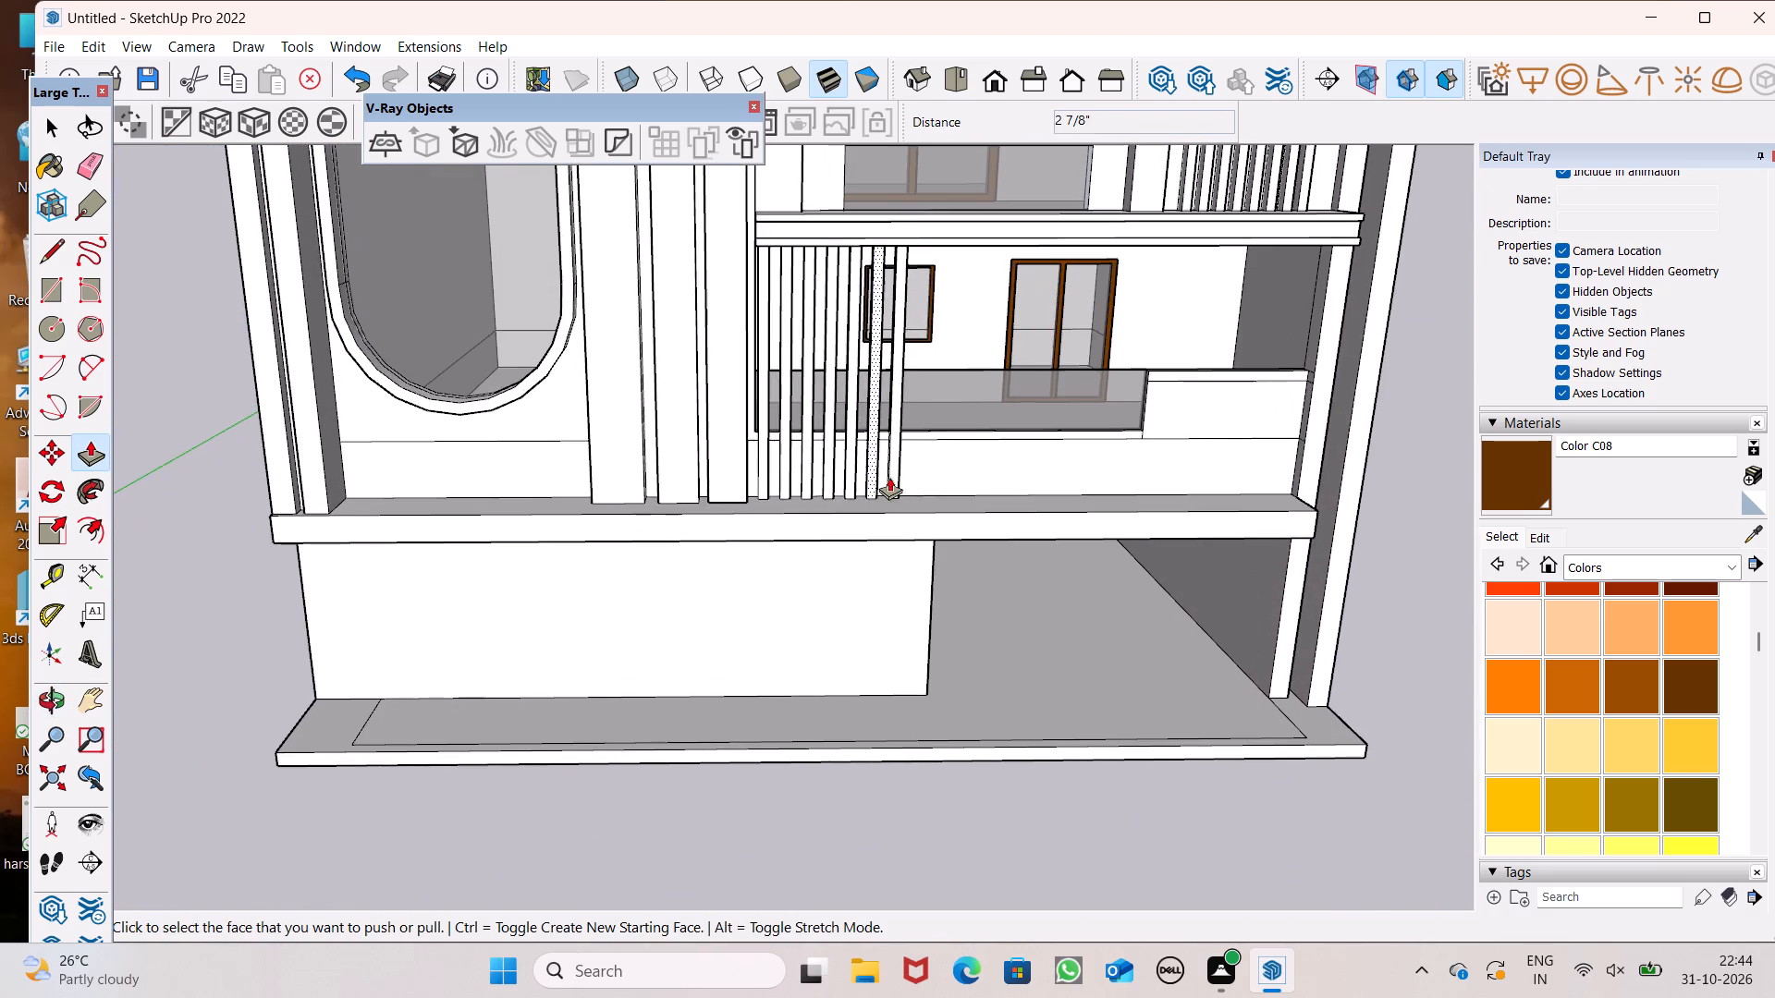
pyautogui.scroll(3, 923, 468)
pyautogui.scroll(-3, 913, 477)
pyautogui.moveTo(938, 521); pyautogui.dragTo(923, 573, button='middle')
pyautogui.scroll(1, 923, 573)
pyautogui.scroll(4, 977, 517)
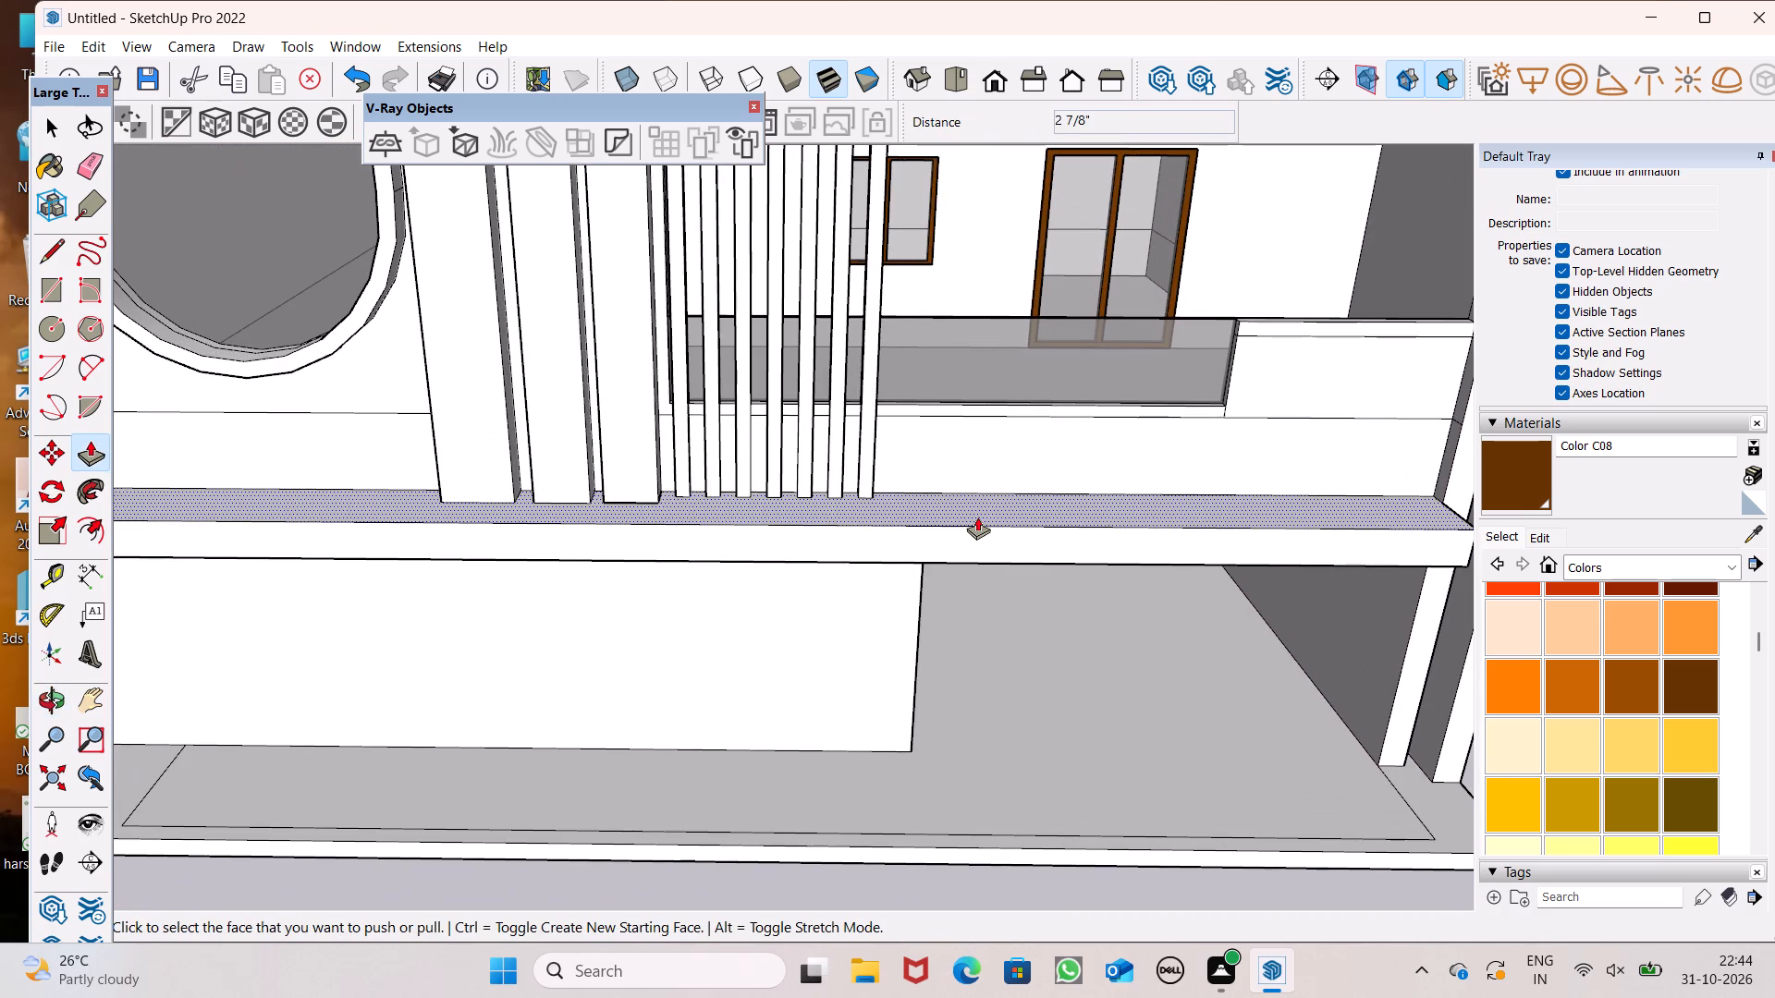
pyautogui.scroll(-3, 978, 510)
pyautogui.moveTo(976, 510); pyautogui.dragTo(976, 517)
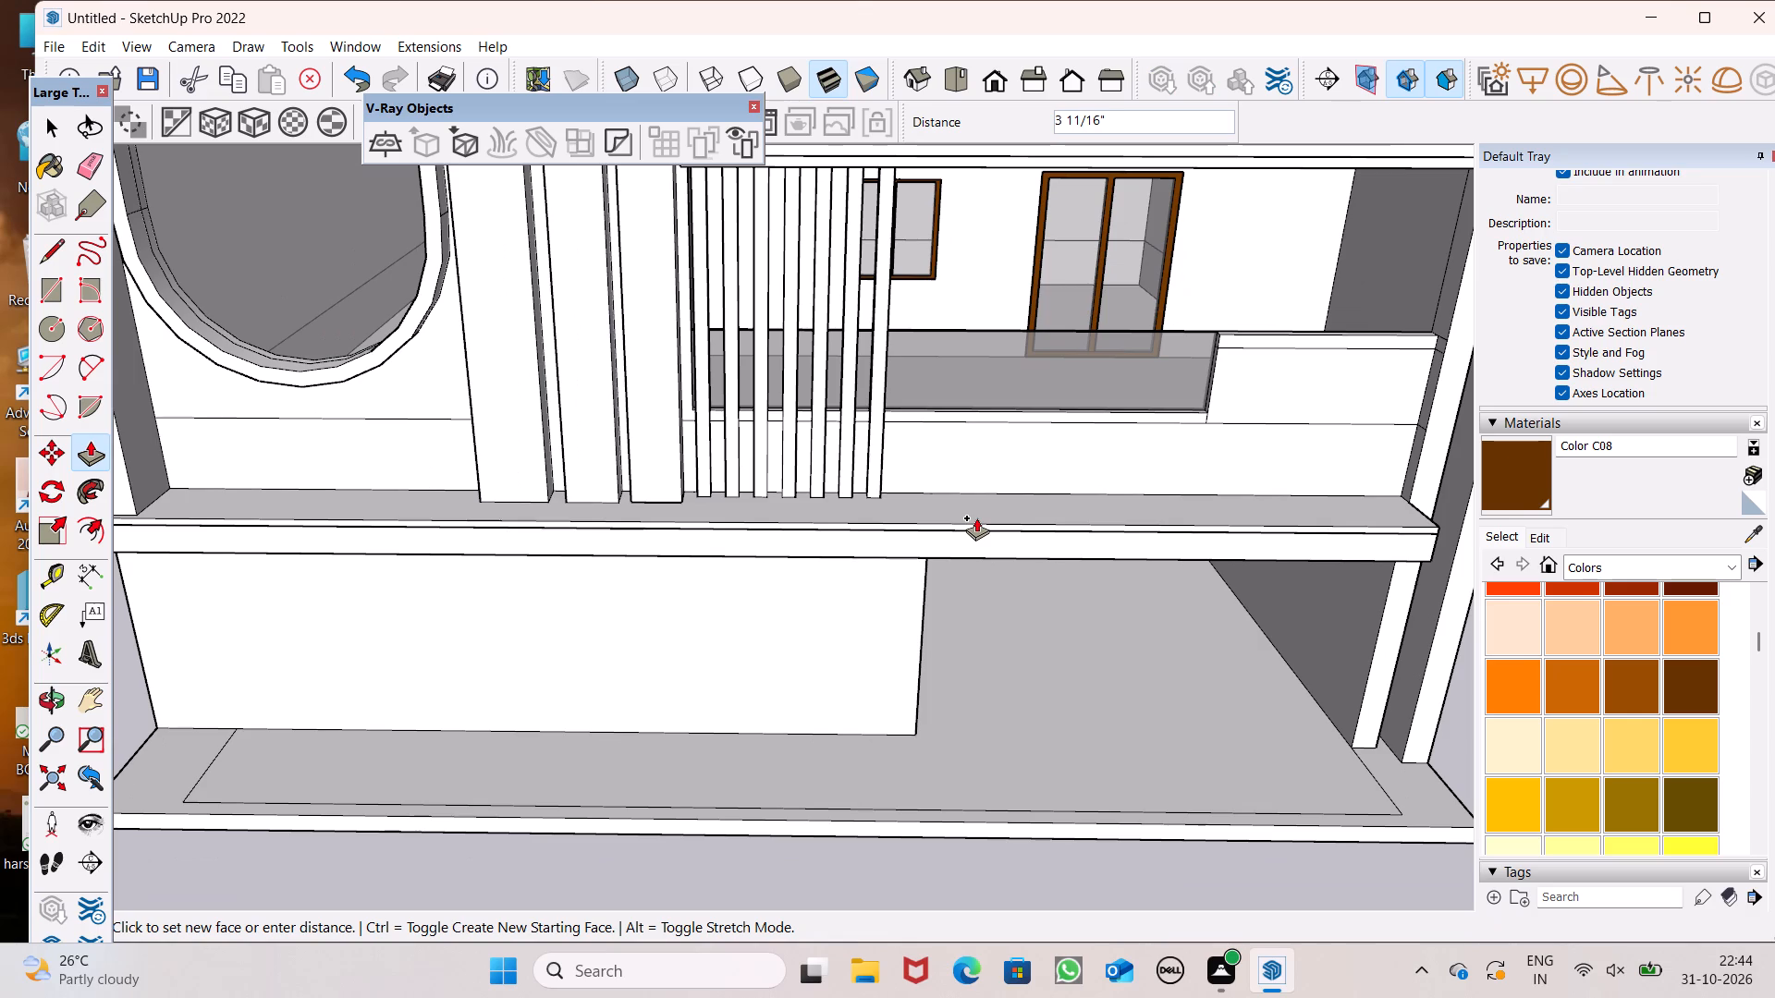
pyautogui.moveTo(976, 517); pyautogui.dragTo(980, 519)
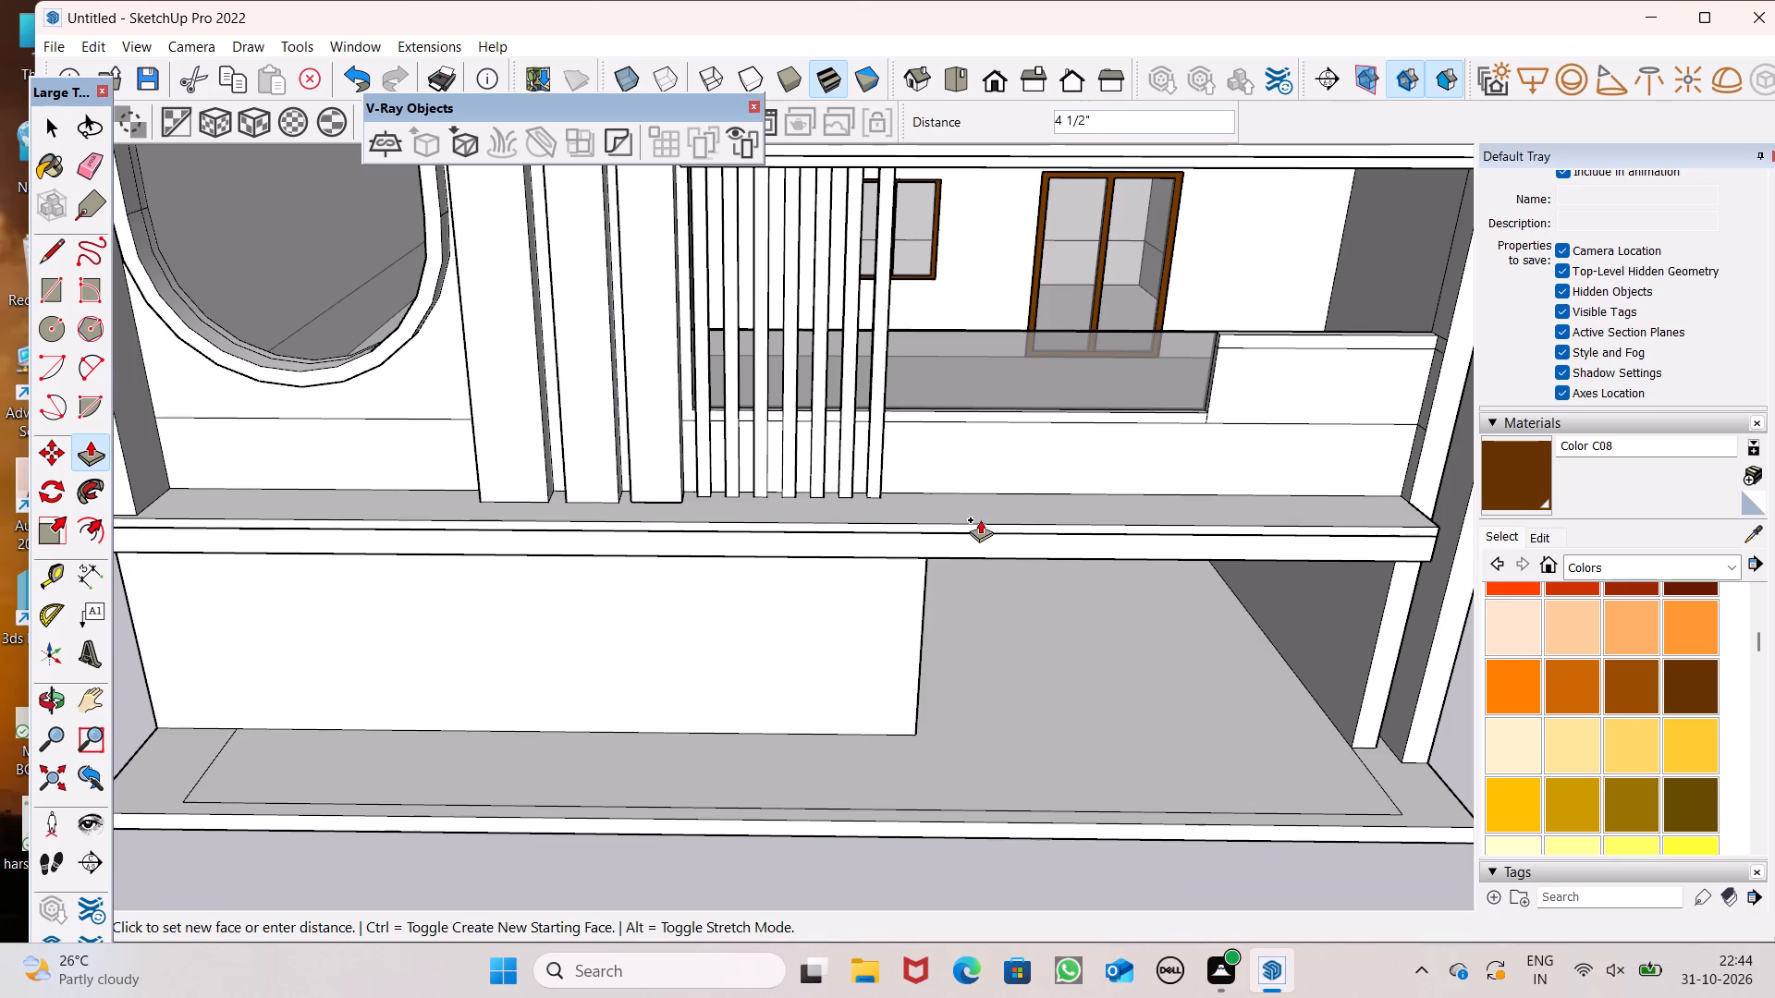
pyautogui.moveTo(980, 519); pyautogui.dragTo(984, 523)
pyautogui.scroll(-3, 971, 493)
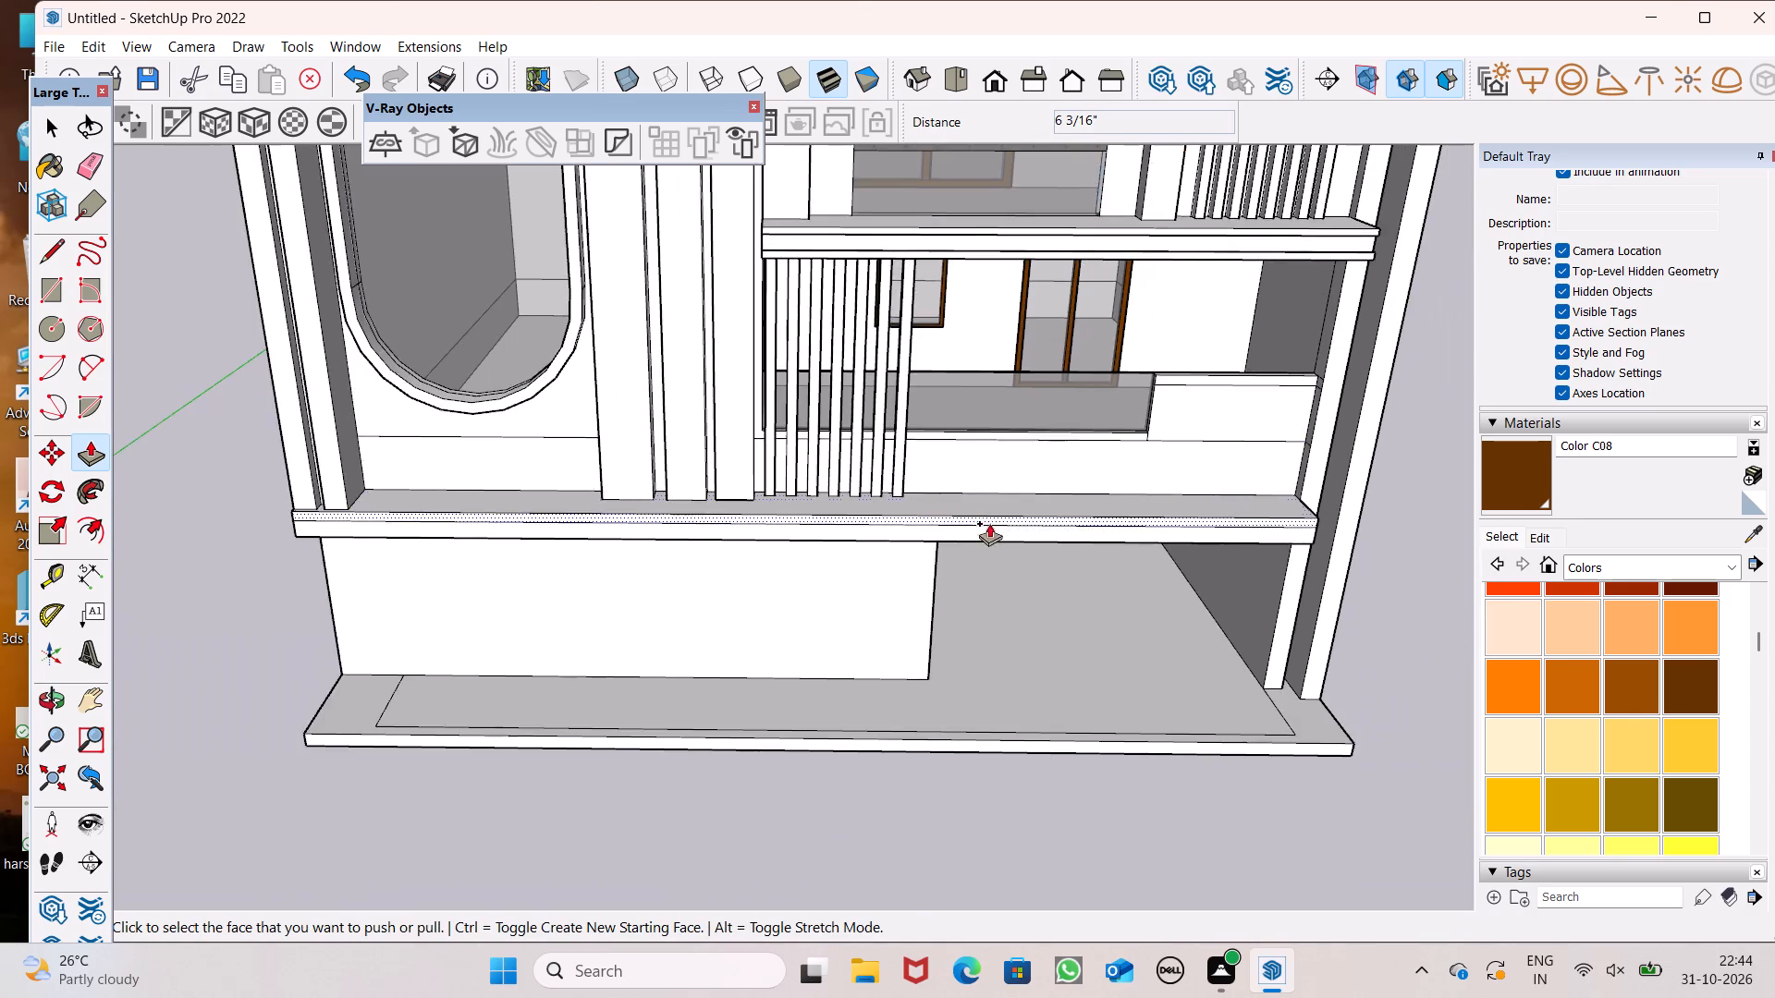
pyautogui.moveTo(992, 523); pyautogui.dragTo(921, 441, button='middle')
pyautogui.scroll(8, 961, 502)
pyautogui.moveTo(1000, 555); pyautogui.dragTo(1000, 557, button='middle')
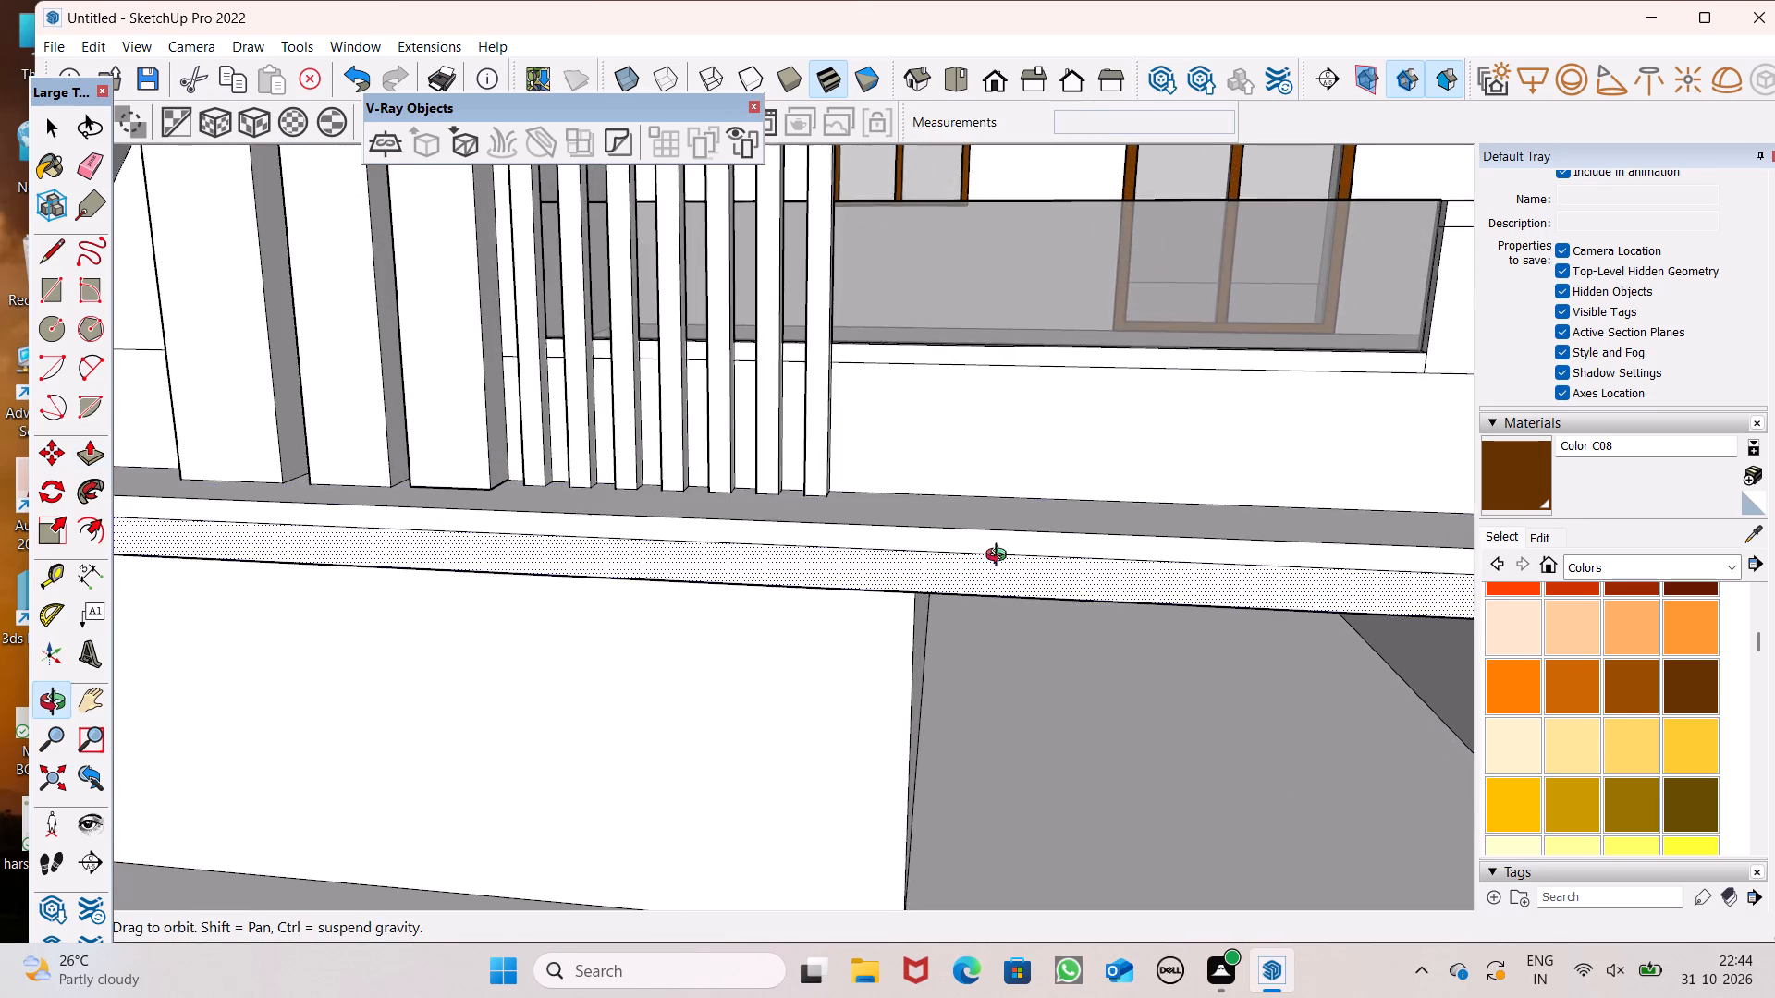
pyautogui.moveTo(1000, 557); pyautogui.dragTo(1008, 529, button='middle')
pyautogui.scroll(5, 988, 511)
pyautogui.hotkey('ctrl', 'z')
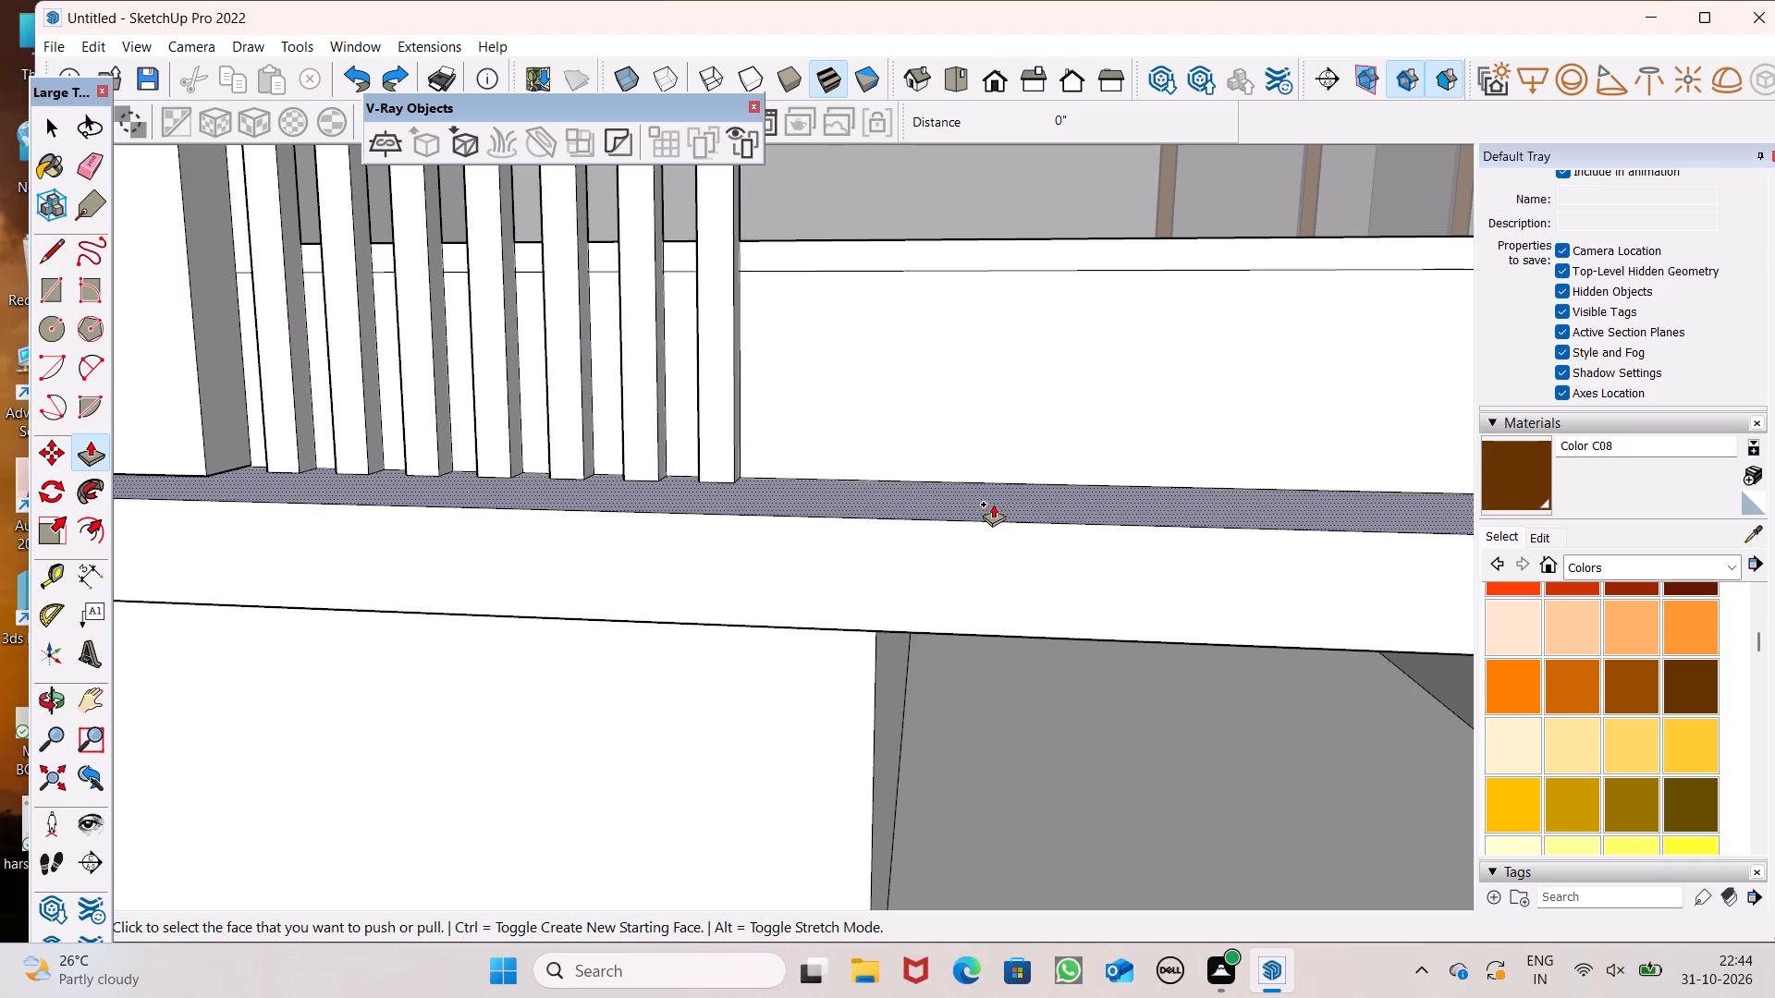
# Split the lower ledge's front face into thin top and bottom bands using Push/Pull with a new starting face, the lower line 1' 1 9/16" down.
pyautogui.moveTo(990, 505); pyautogui.dragTo(997, 526)
pyautogui.moveTo(991, 499); pyautogui.dragTo(991, 527)
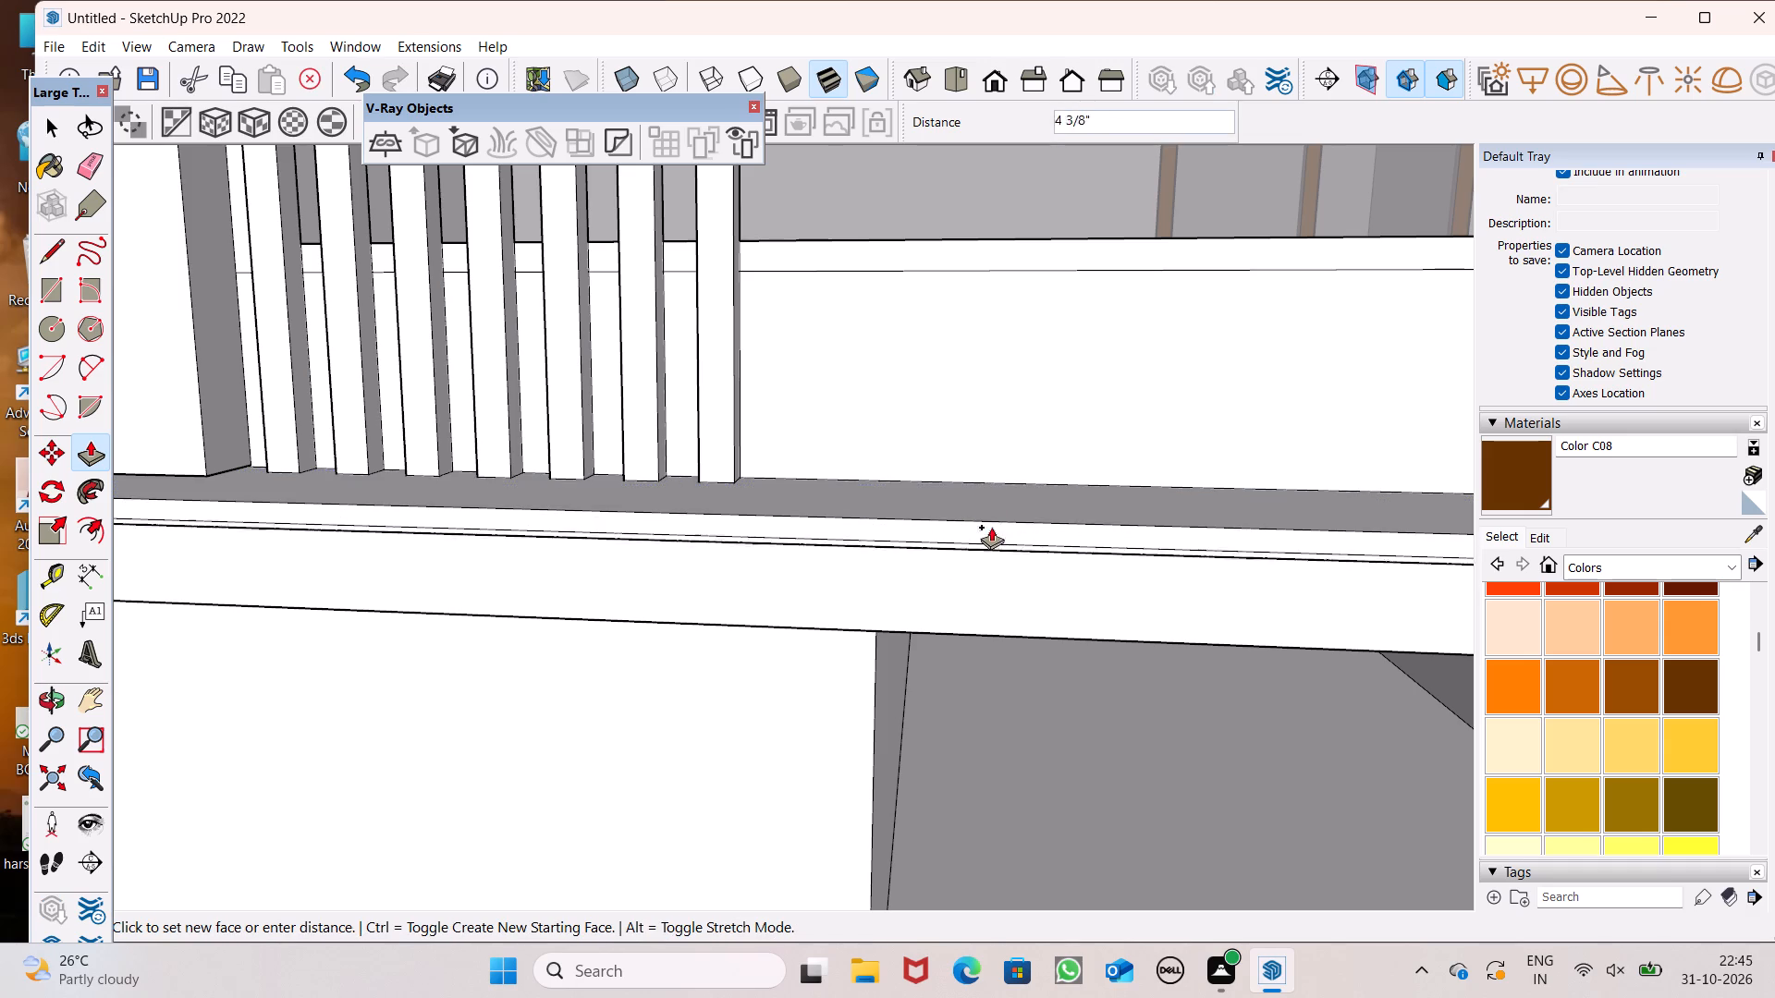
pyautogui.moveTo(991, 527); pyautogui.dragTo(998, 582)
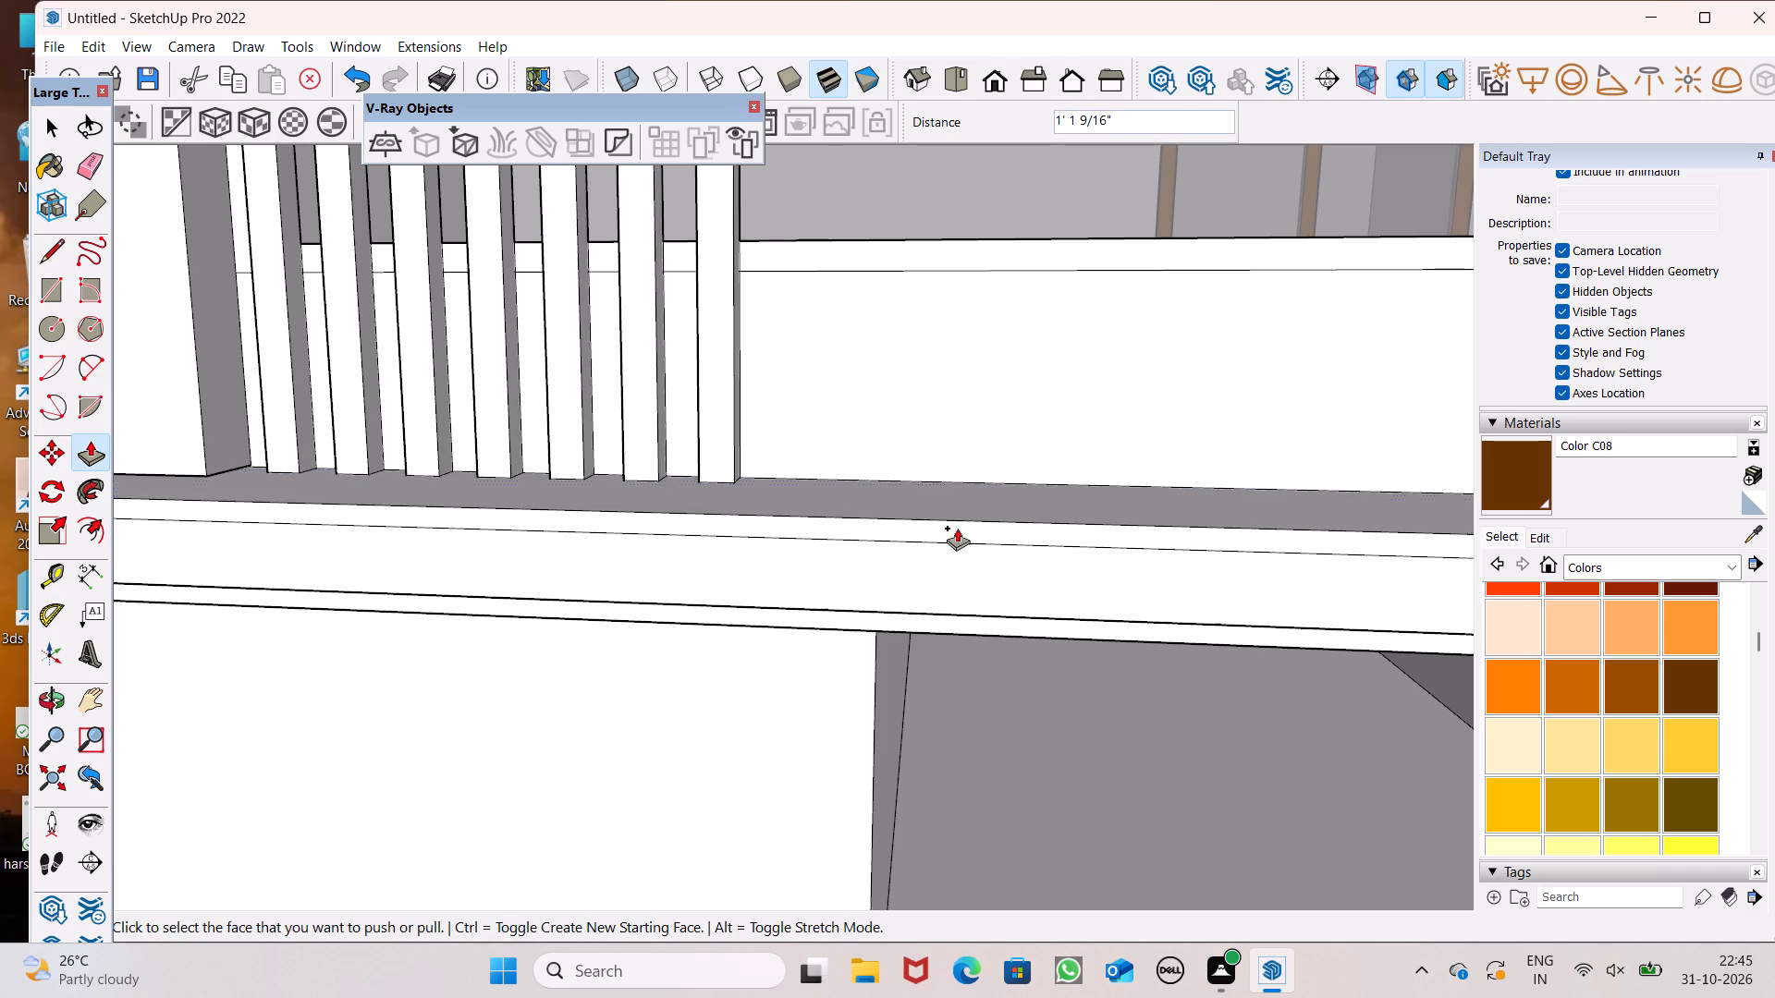
# Push/Pull the lower ledge's top band outward 4 1/4" and bring its bottom band out flush with it.
pyautogui.scroll(-7, 935, 479)
pyautogui.moveTo(889, 496); pyautogui.dragTo(1029, 503, button='middle')
pyautogui.scroll(-2, 1013, 475)
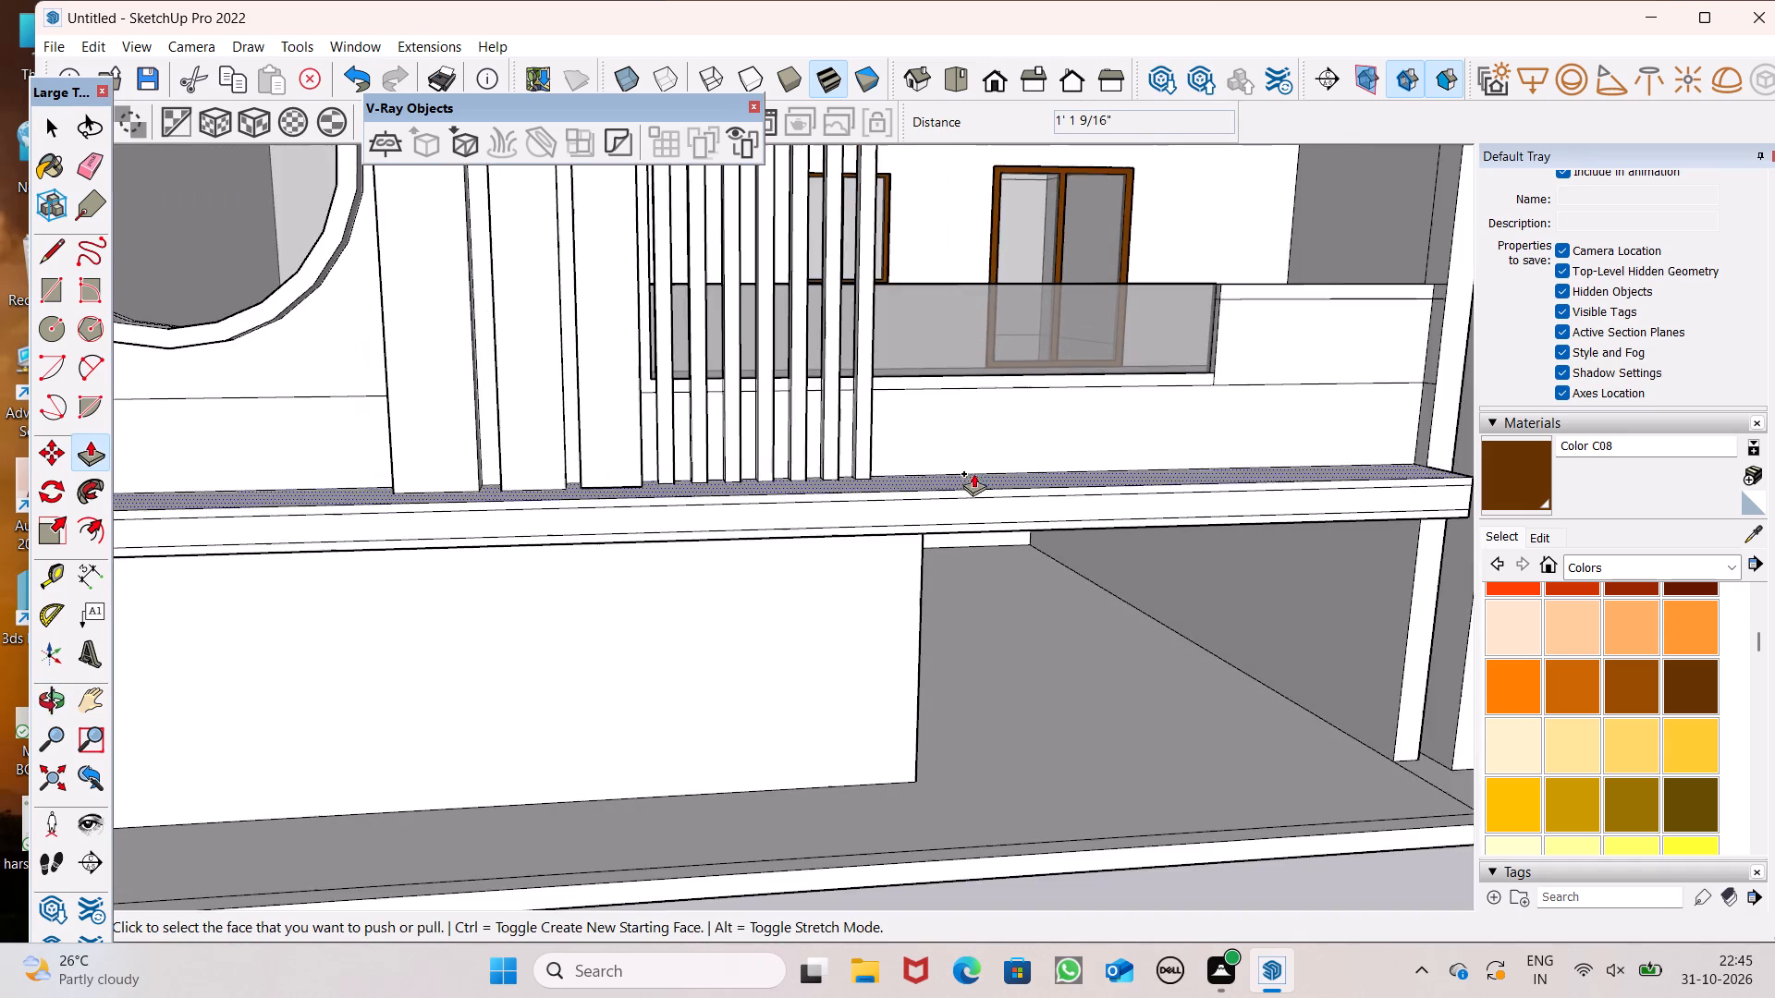
pyautogui.scroll(-1, 973, 473)
pyautogui.scroll(8, 956, 467)
pyautogui.scroll(-5, 888, 449)
pyautogui.scroll(1, 1109, 467)
pyautogui.scroll(-4, 802, 475)
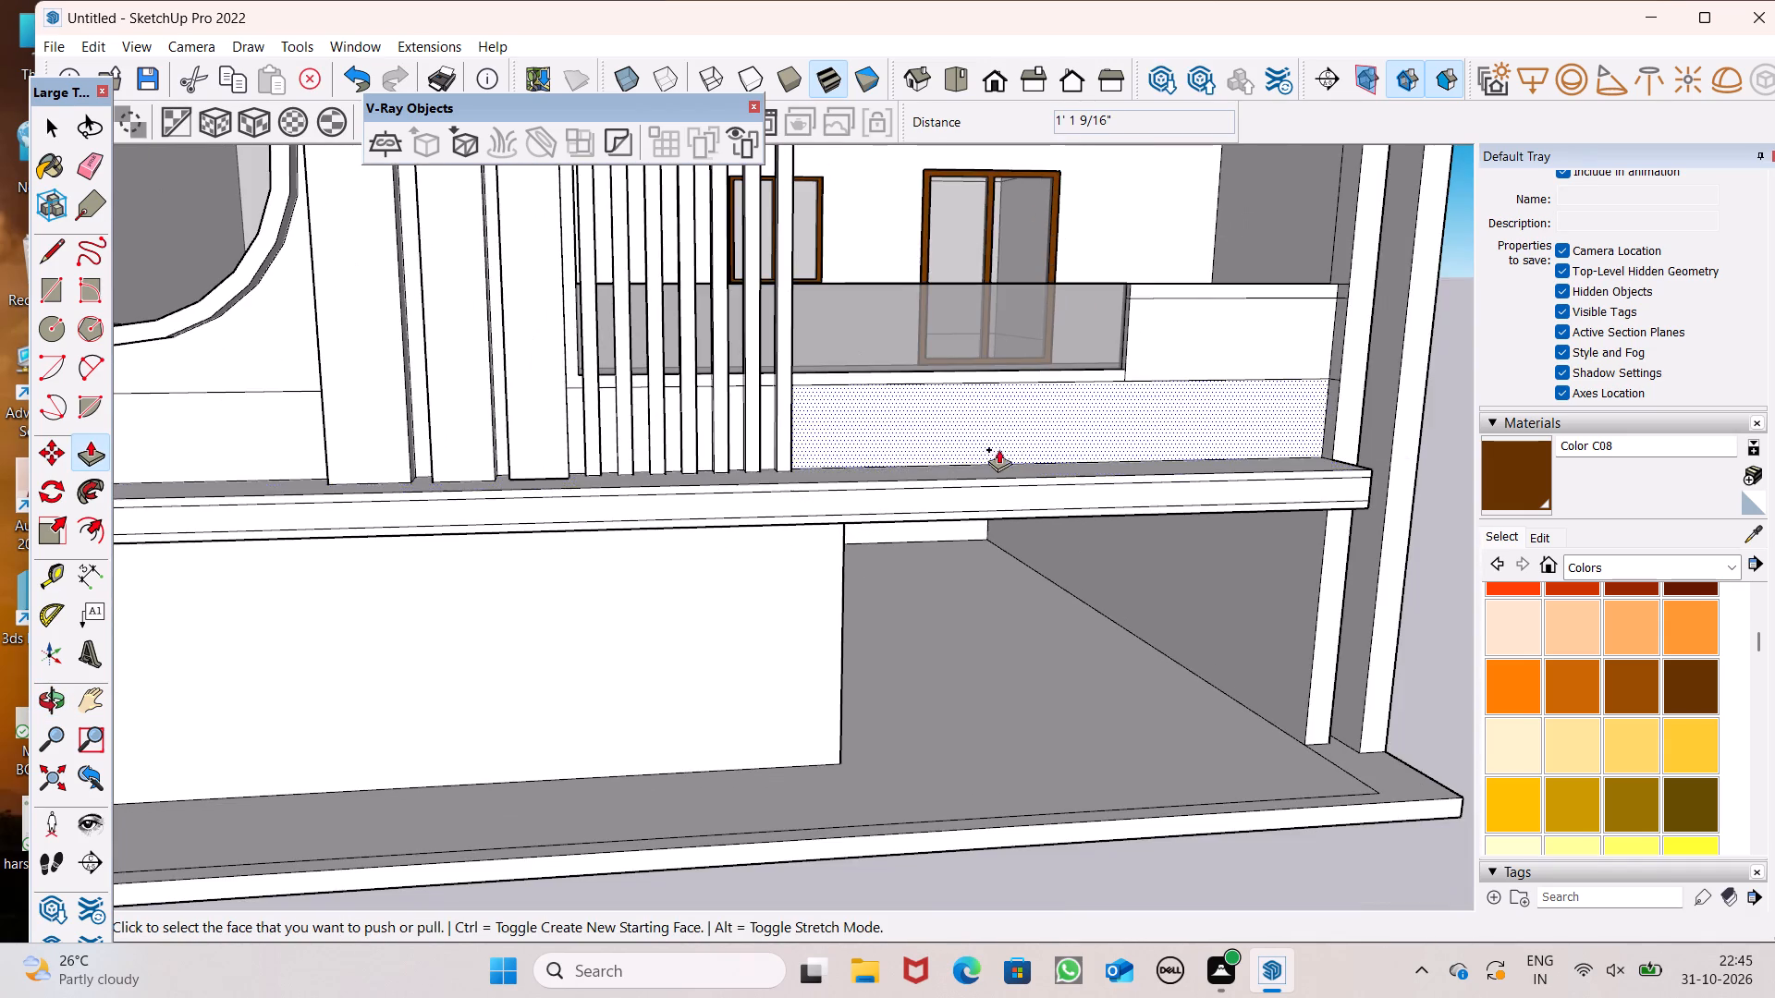
pyautogui.scroll(5, 1019, 444)
pyautogui.scroll(6, 805, 506)
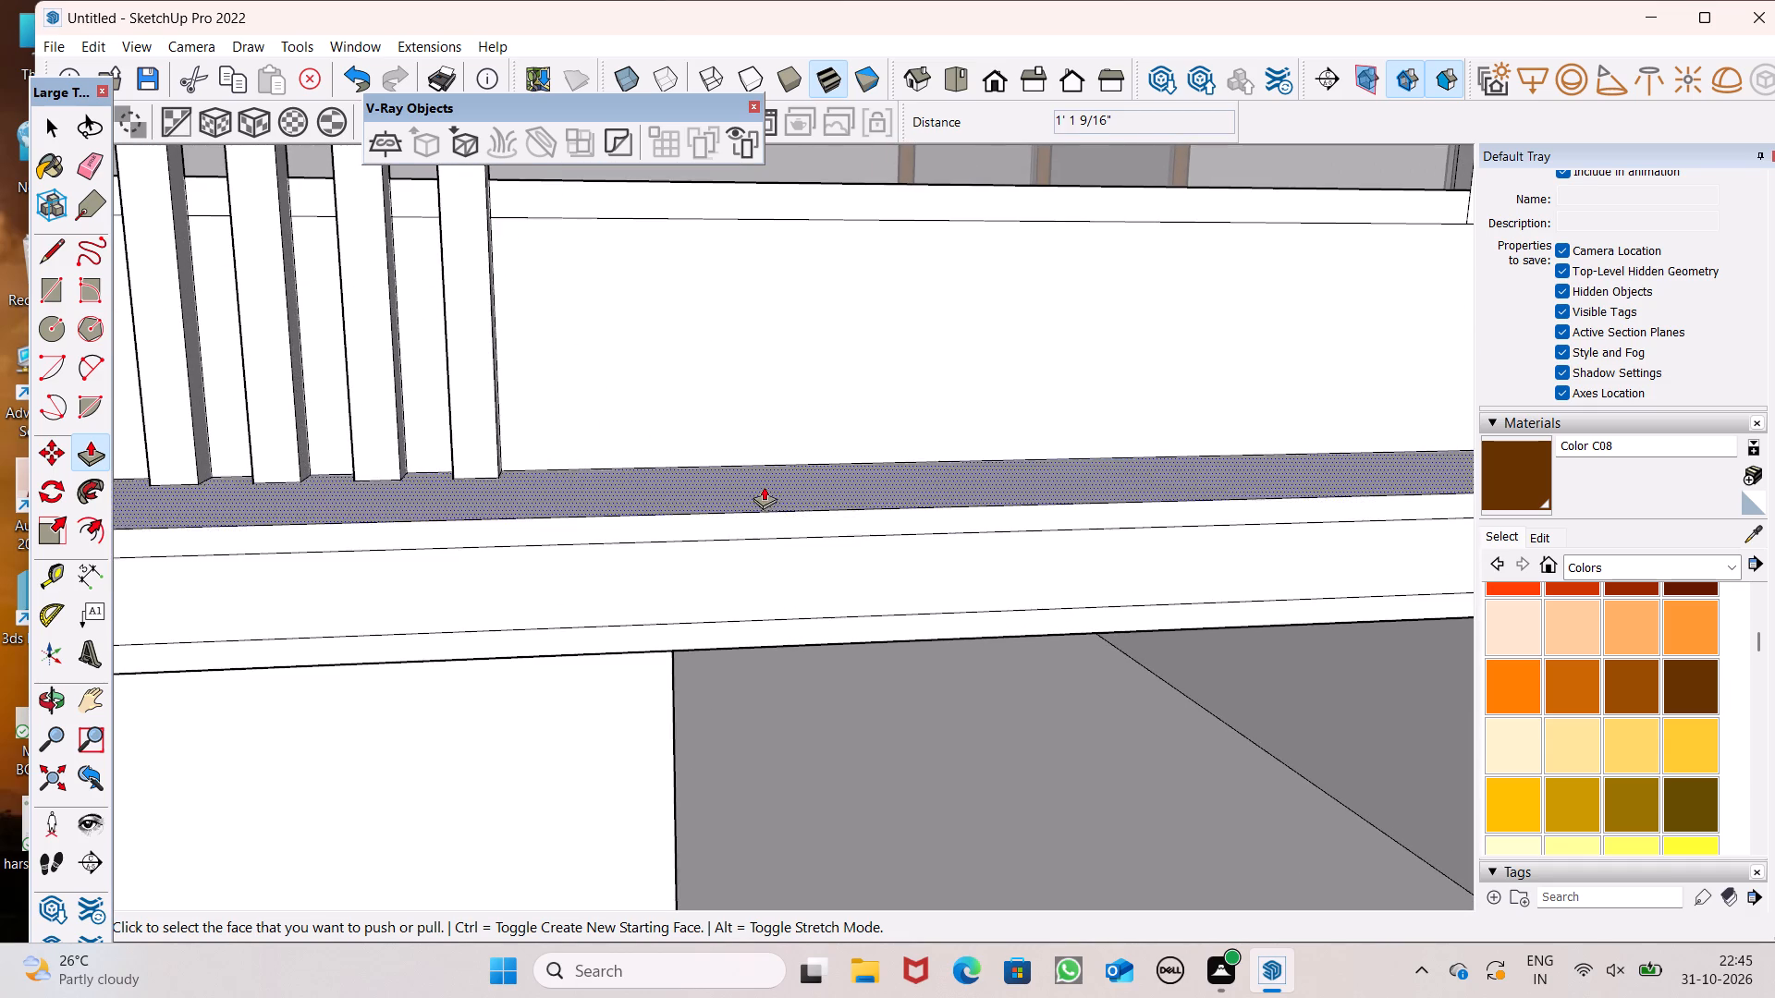
pyautogui.scroll(-3, 764, 486)
pyautogui.moveTo(789, 519); pyautogui.dragTo(795, 573, button='middle')
pyautogui.moveTo(783, 539); pyautogui.dragTo(784, 549)
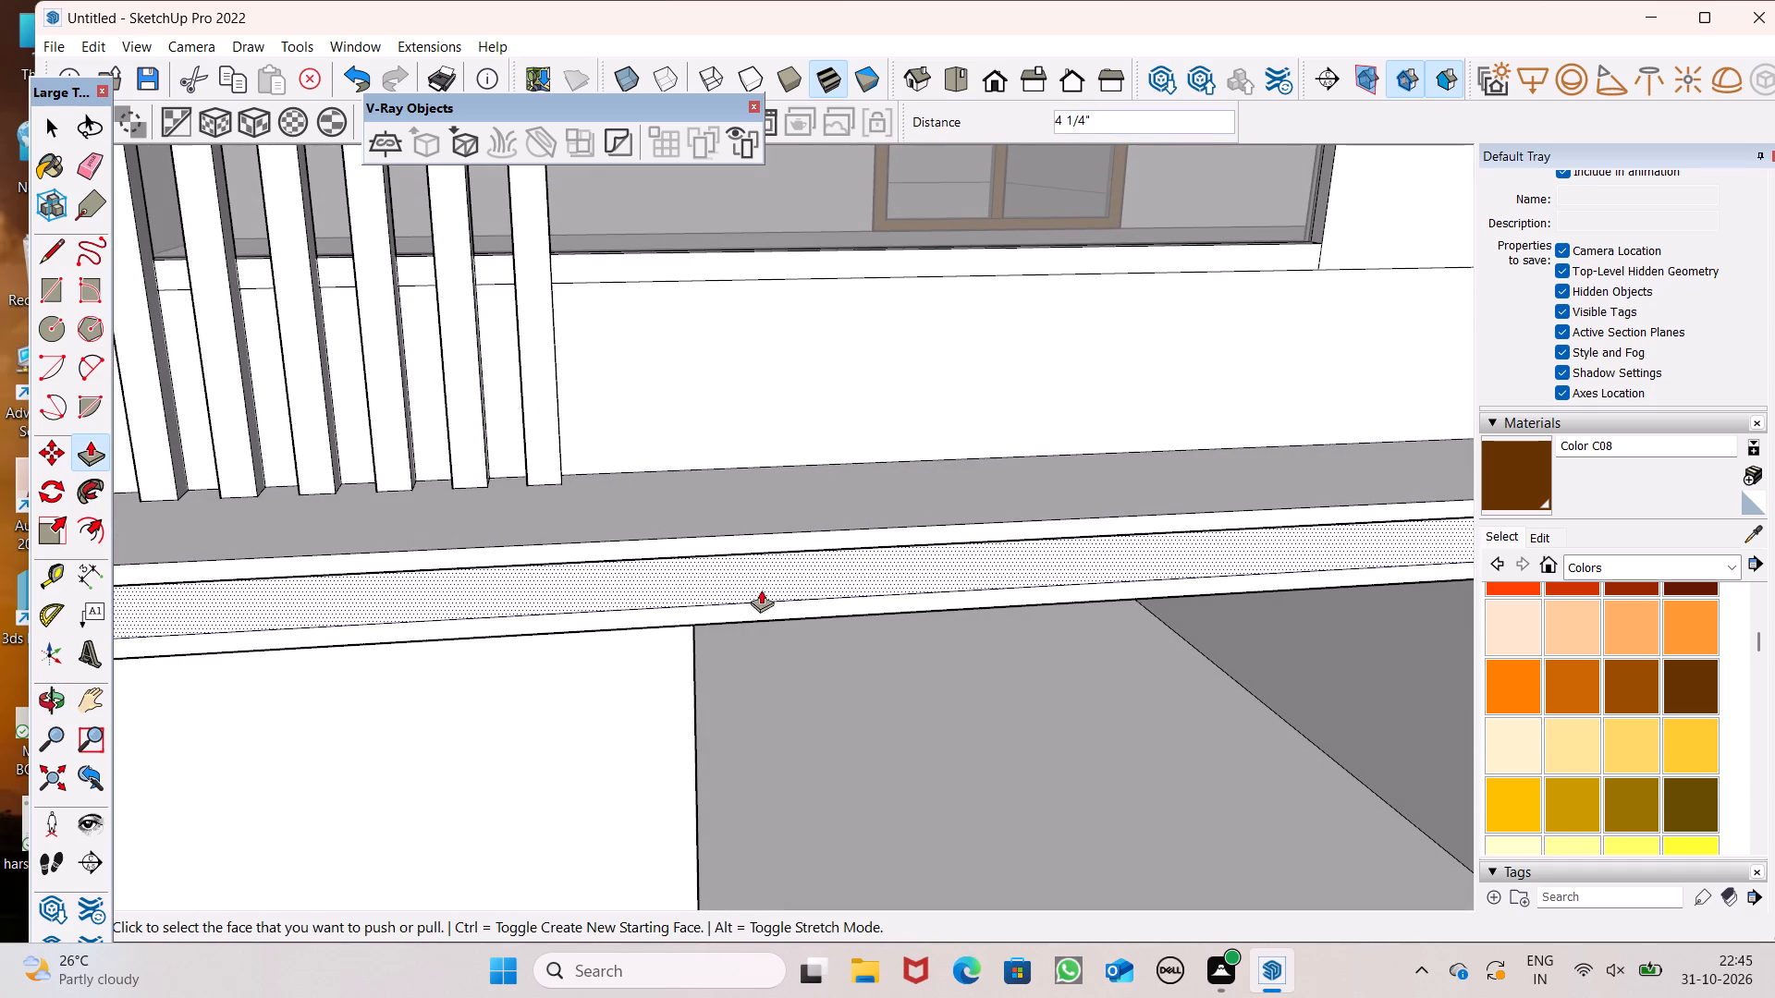
pyautogui.moveTo(756, 613); pyautogui.dragTo(792, 555)
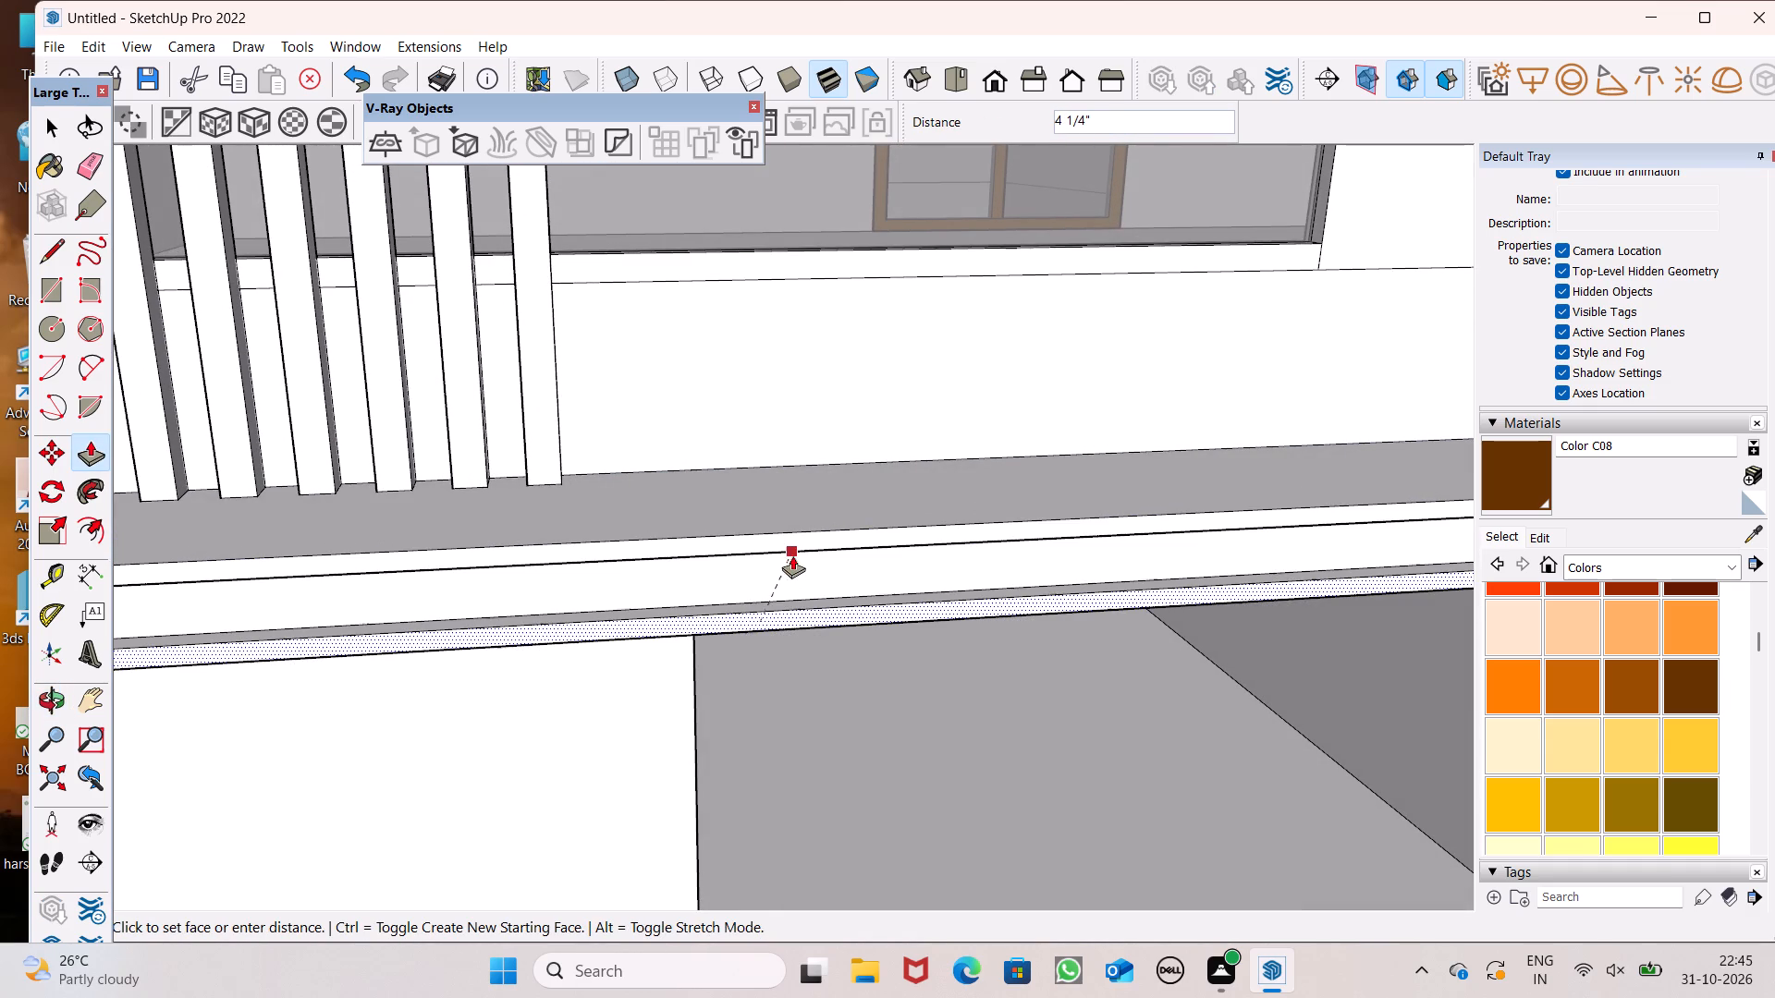
pyautogui.moveTo(792, 555); pyautogui.dragTo(792, 552)
pyautogui.press('space')
# Examine both profiled ledges and the whole facade from the front and from above.
pyautogui.scroll(-4, 728, 471)
pyautogui.moveTo(736, 536); pyautogui.dragTo(665, 459, button='middle')
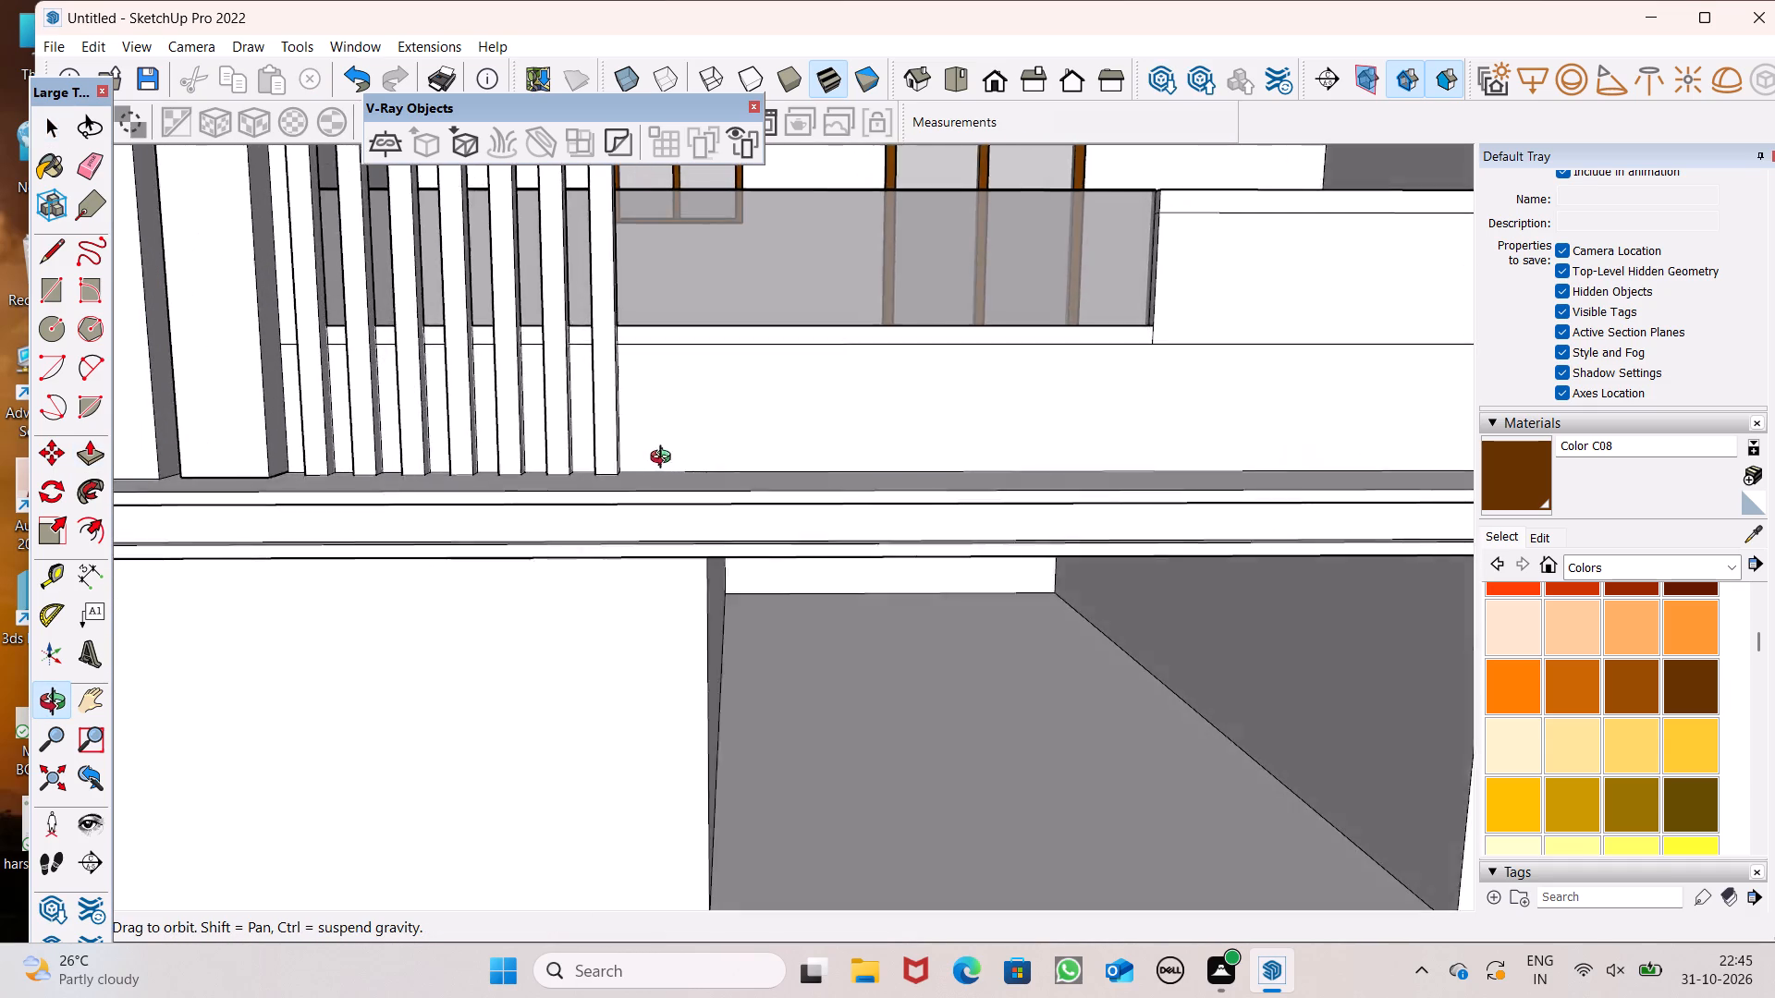
pyautogui.moveTo(665, 459); pyautogui.dragTo(658, 452, button='middle')
pyautogui.scroll(1, 658, 452)
pyautogui.scroll(-14, 769, 431)
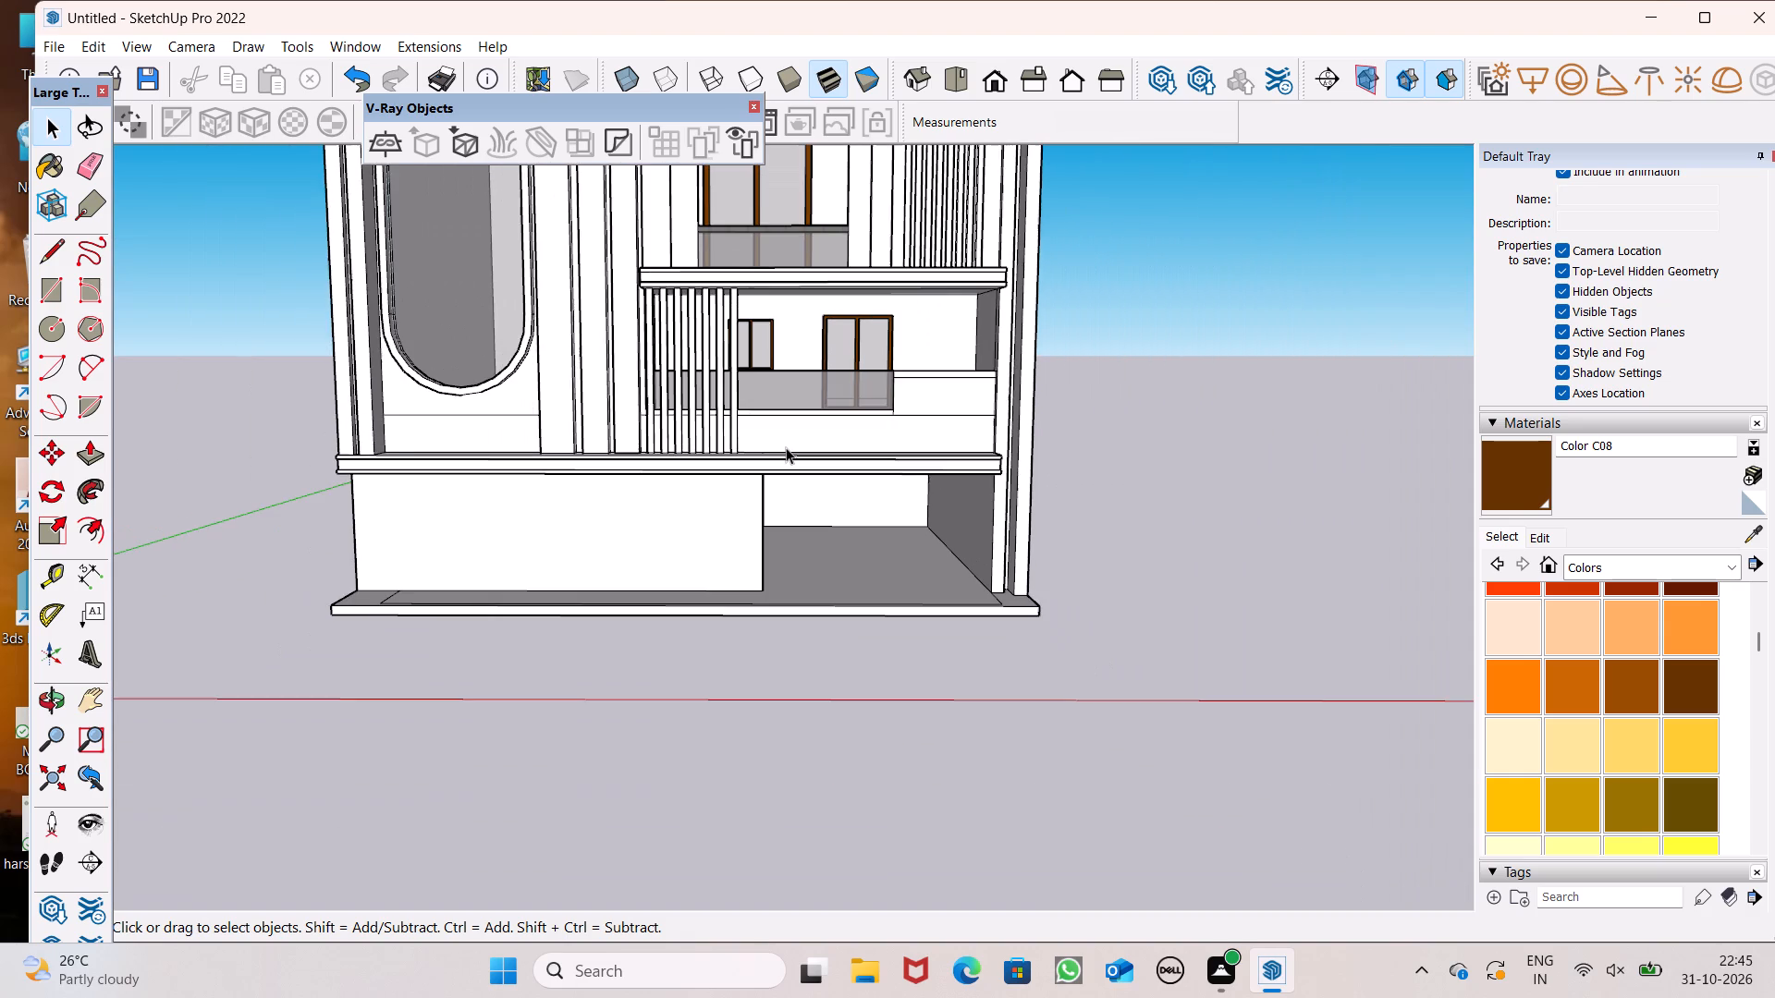
pyautogui.scroll(-1, 786, 447)
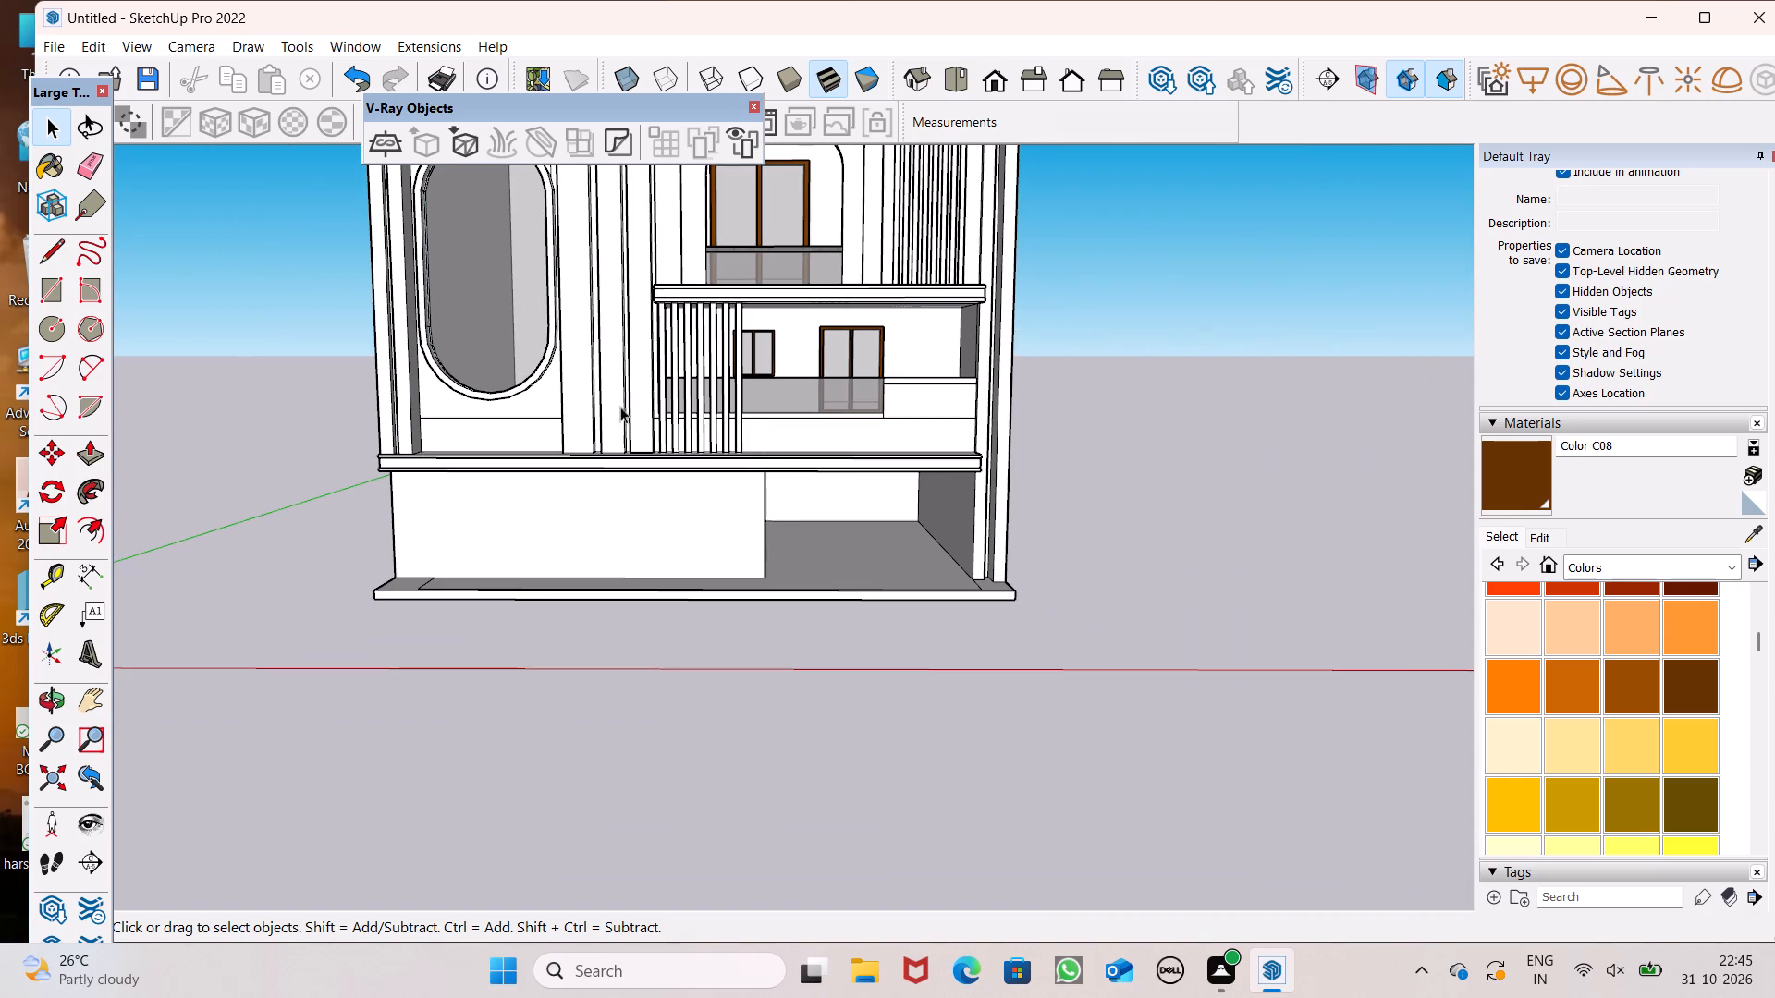
pyautogui.scroll(-4, 690, 352)
pyautogui.moveTo(764, 463); pyautogui.dragTo(804, 578, button='middle')
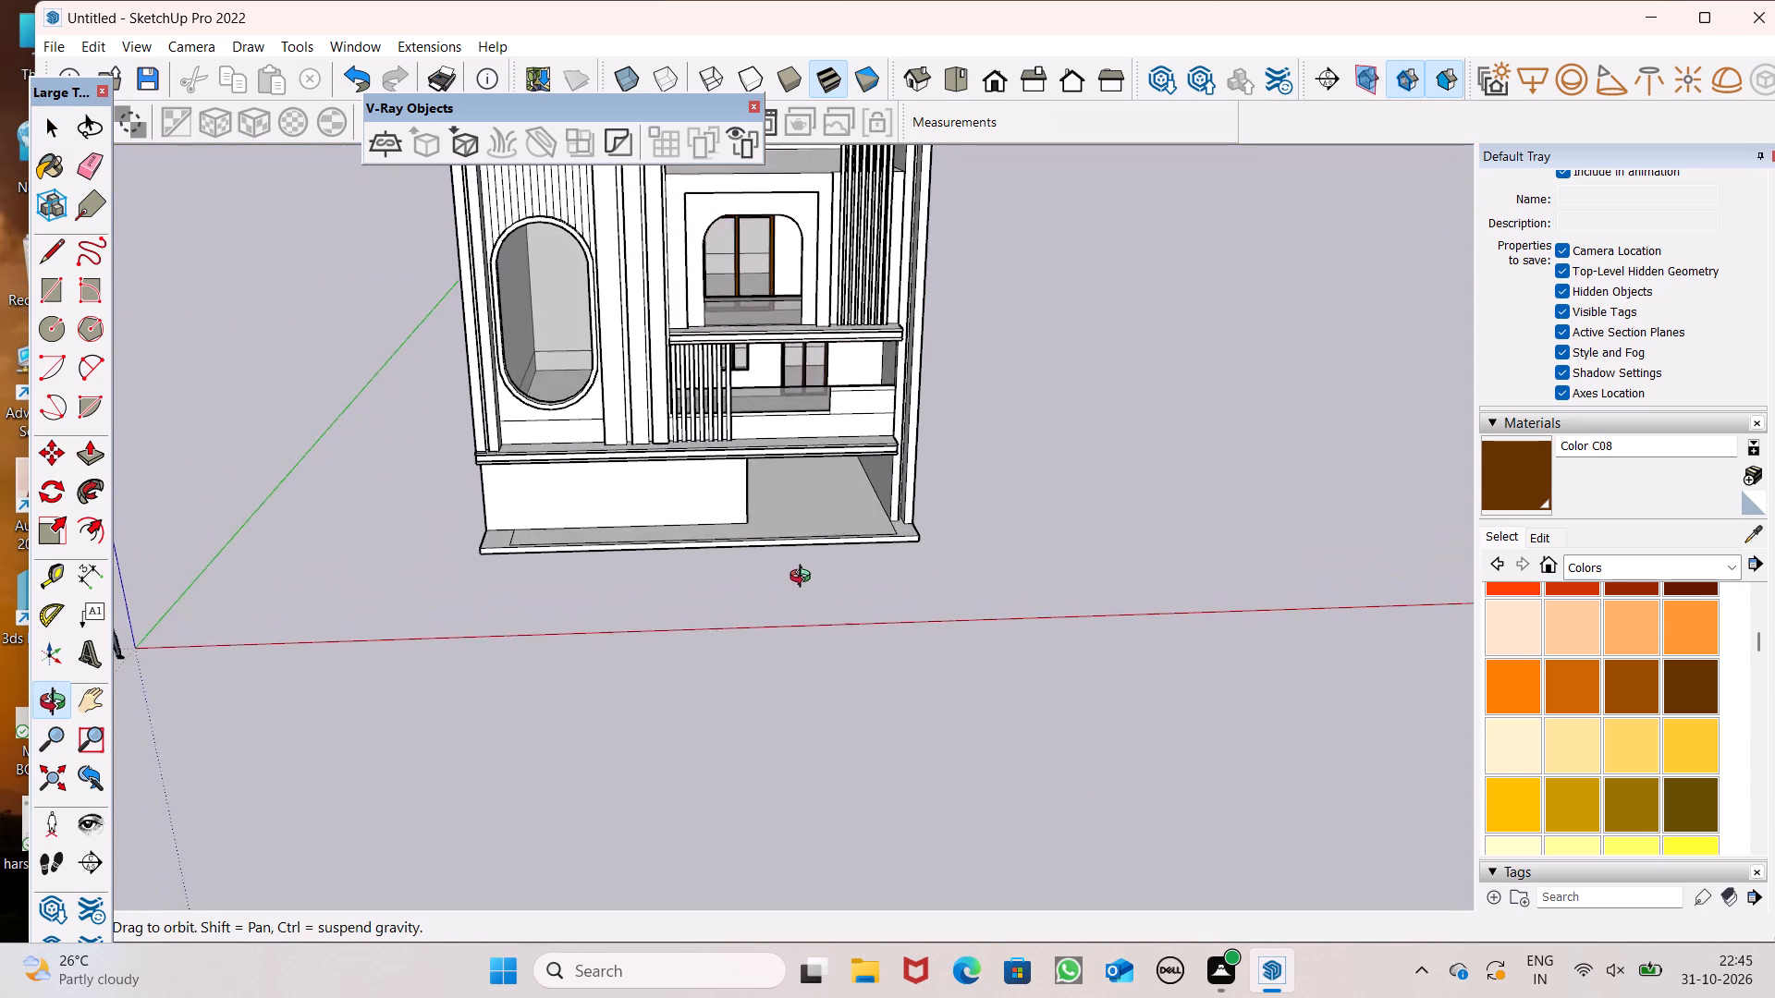
pyautogui.moveTo(804, 578); pyautogui.dragTo(781, 655, button='middle')
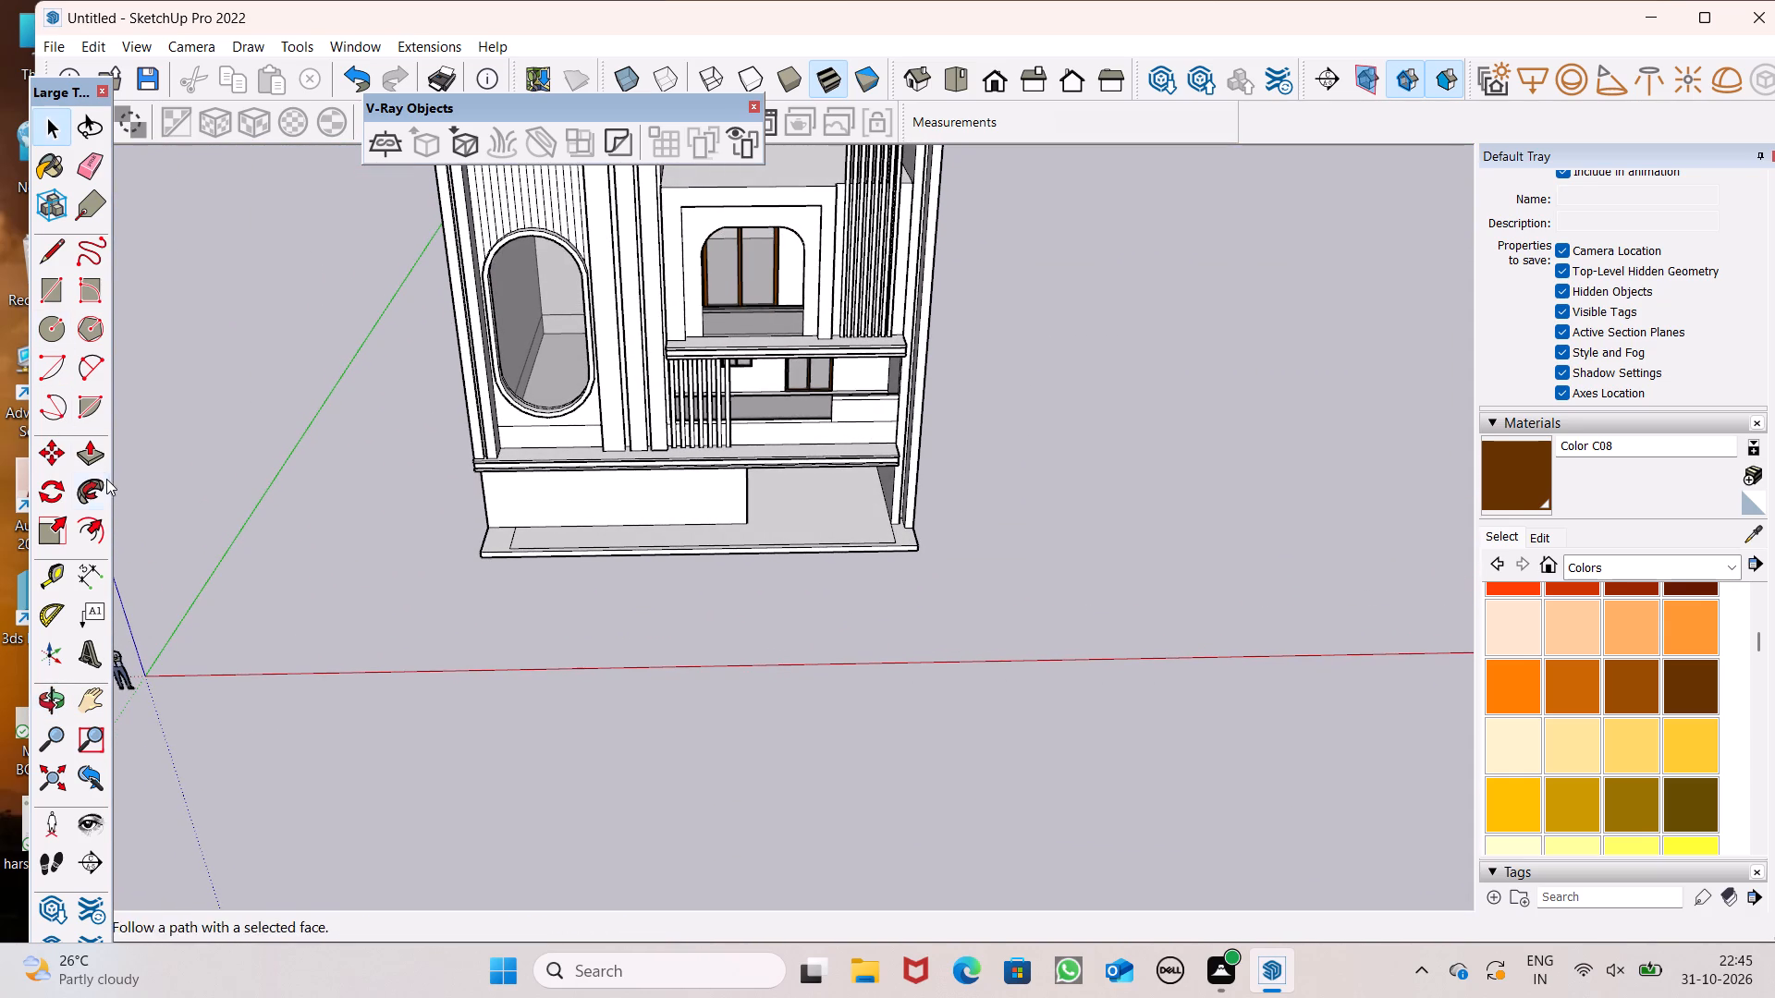
# Push/Pull the front of the ground-floor post beside the outer column forward 1' 1" to the column's front.
pyautogui.click(95, 468)
pyautogui.moveTo(629, 529); pyautogui.dragTo(659, 650, button='middle')
pyautogui.scroll(5, 698, 563)
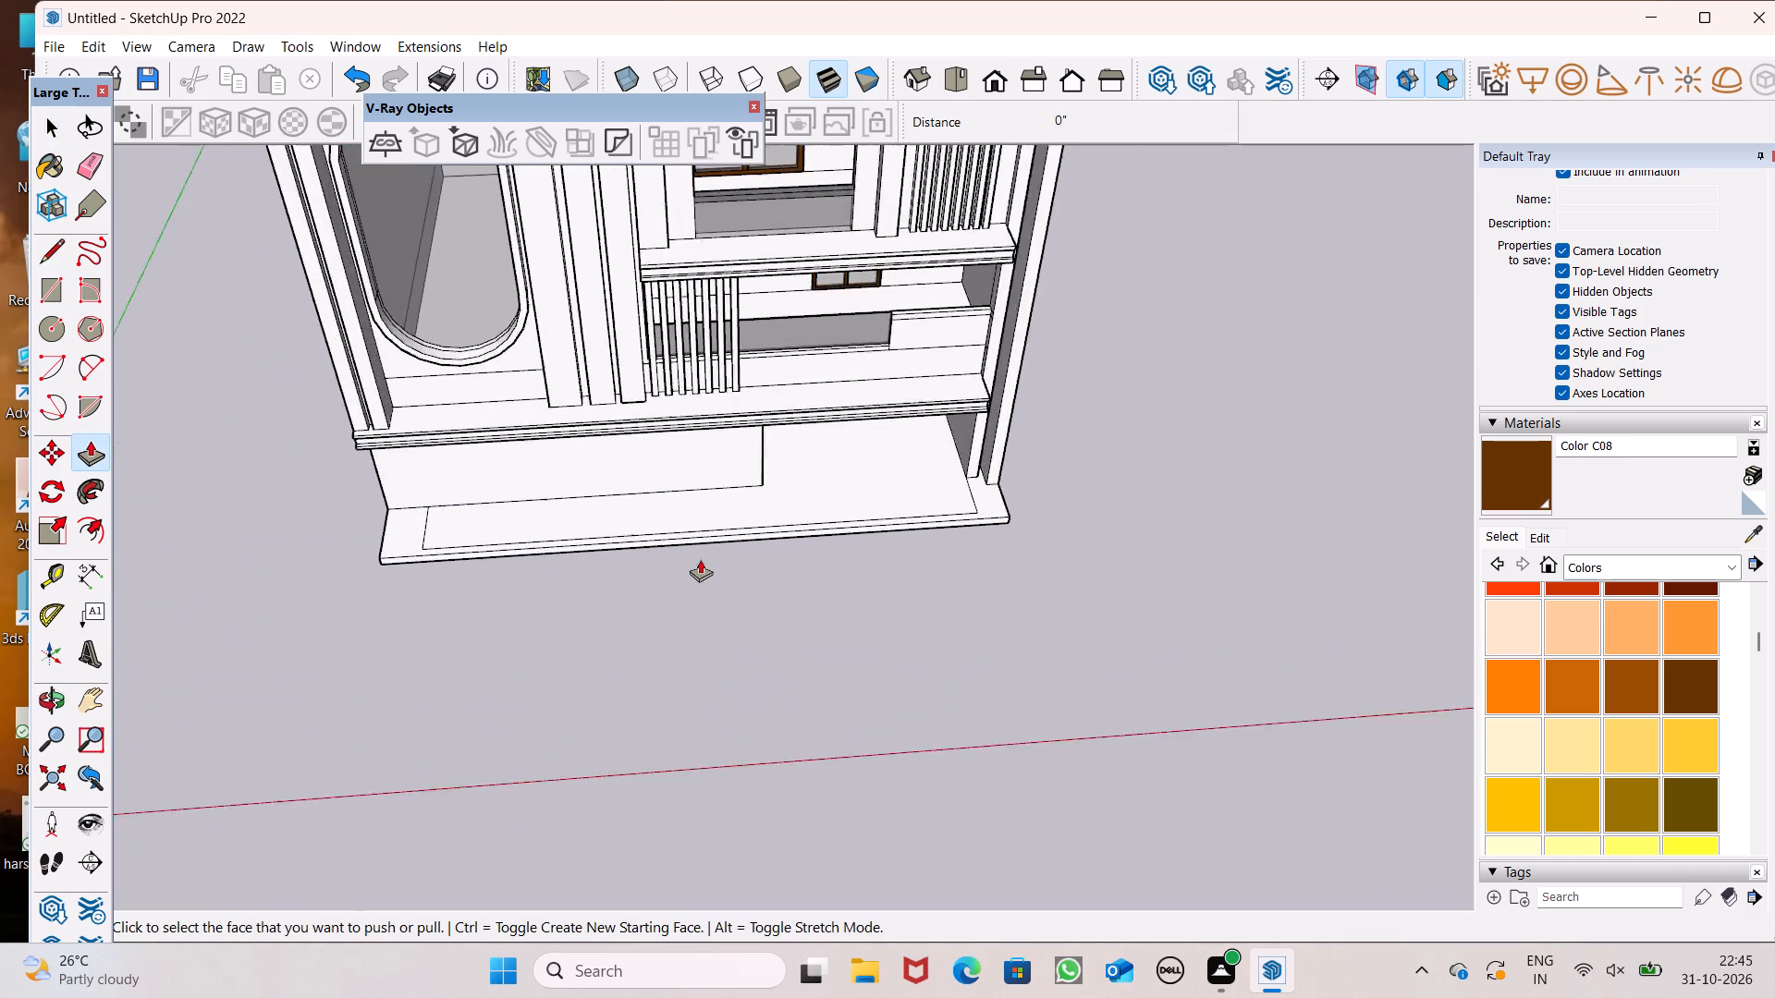
pyautogui.scroll(2, 700, 559)
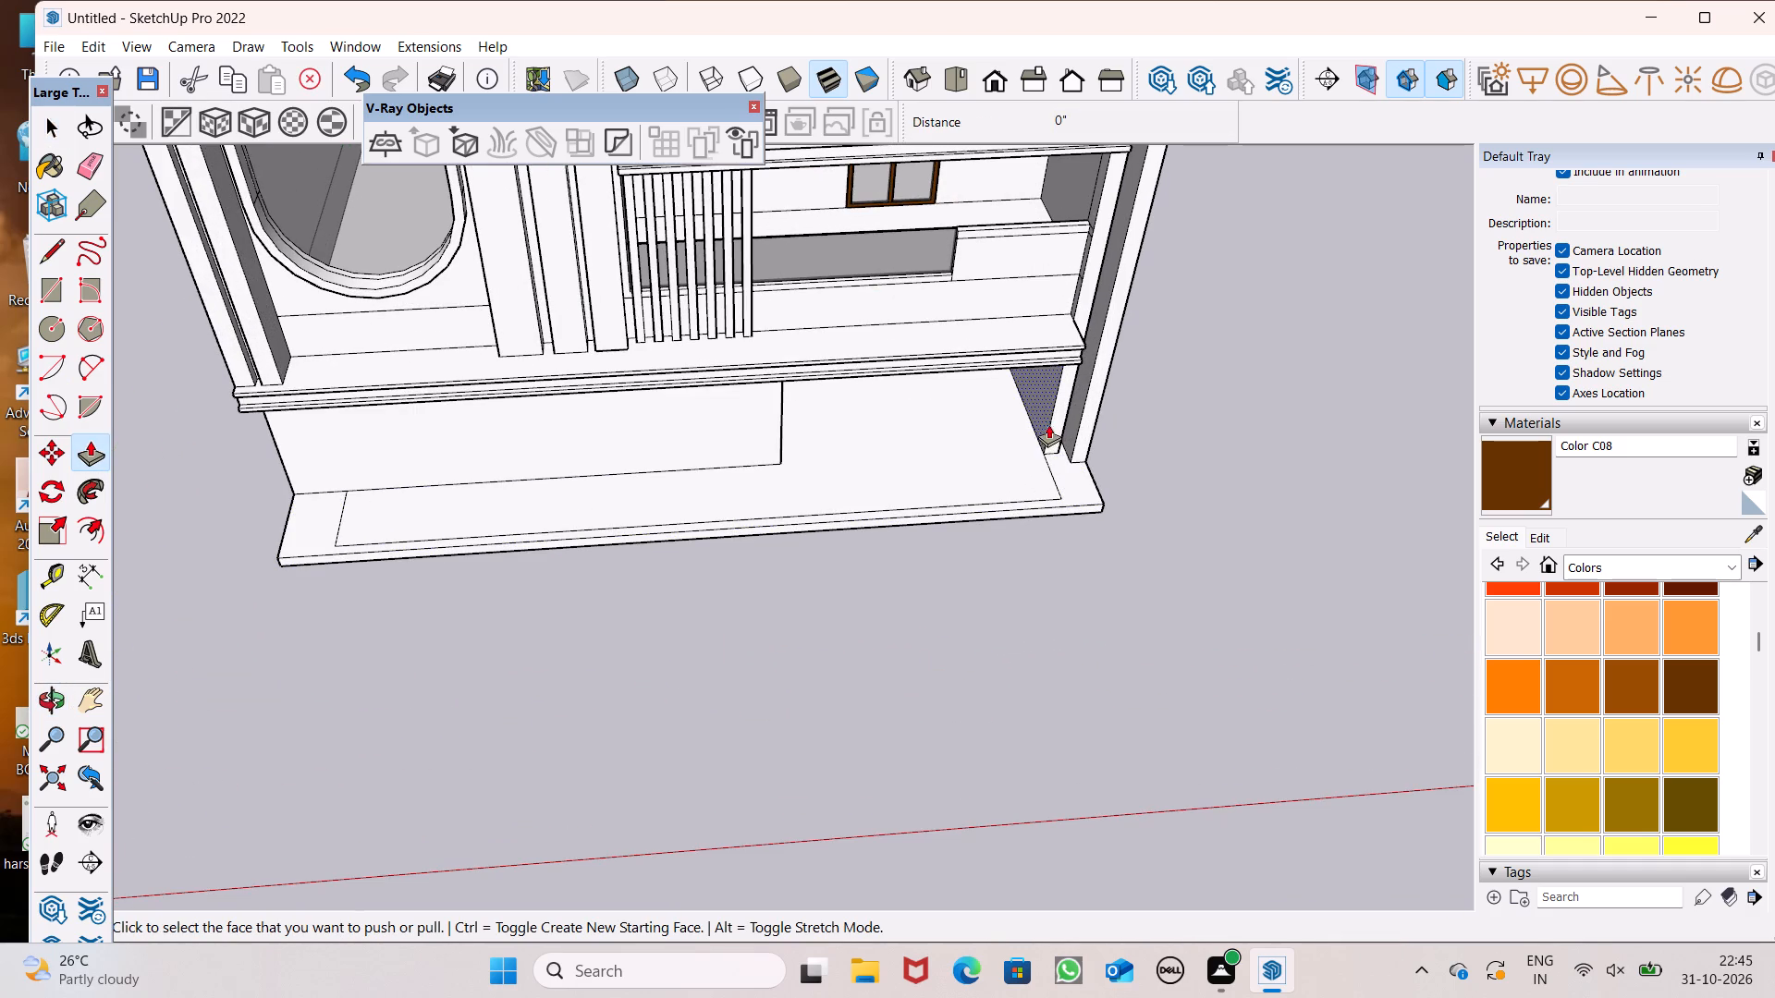
pyautogui.moveTo(1054, 422); pyautogui.dragTo(1087, 430)
# Push/Pull the base slab's front face outward 5' 6 1/16" to extend the ground platform.
pyautogui.scroll(-2, 1004, 488)
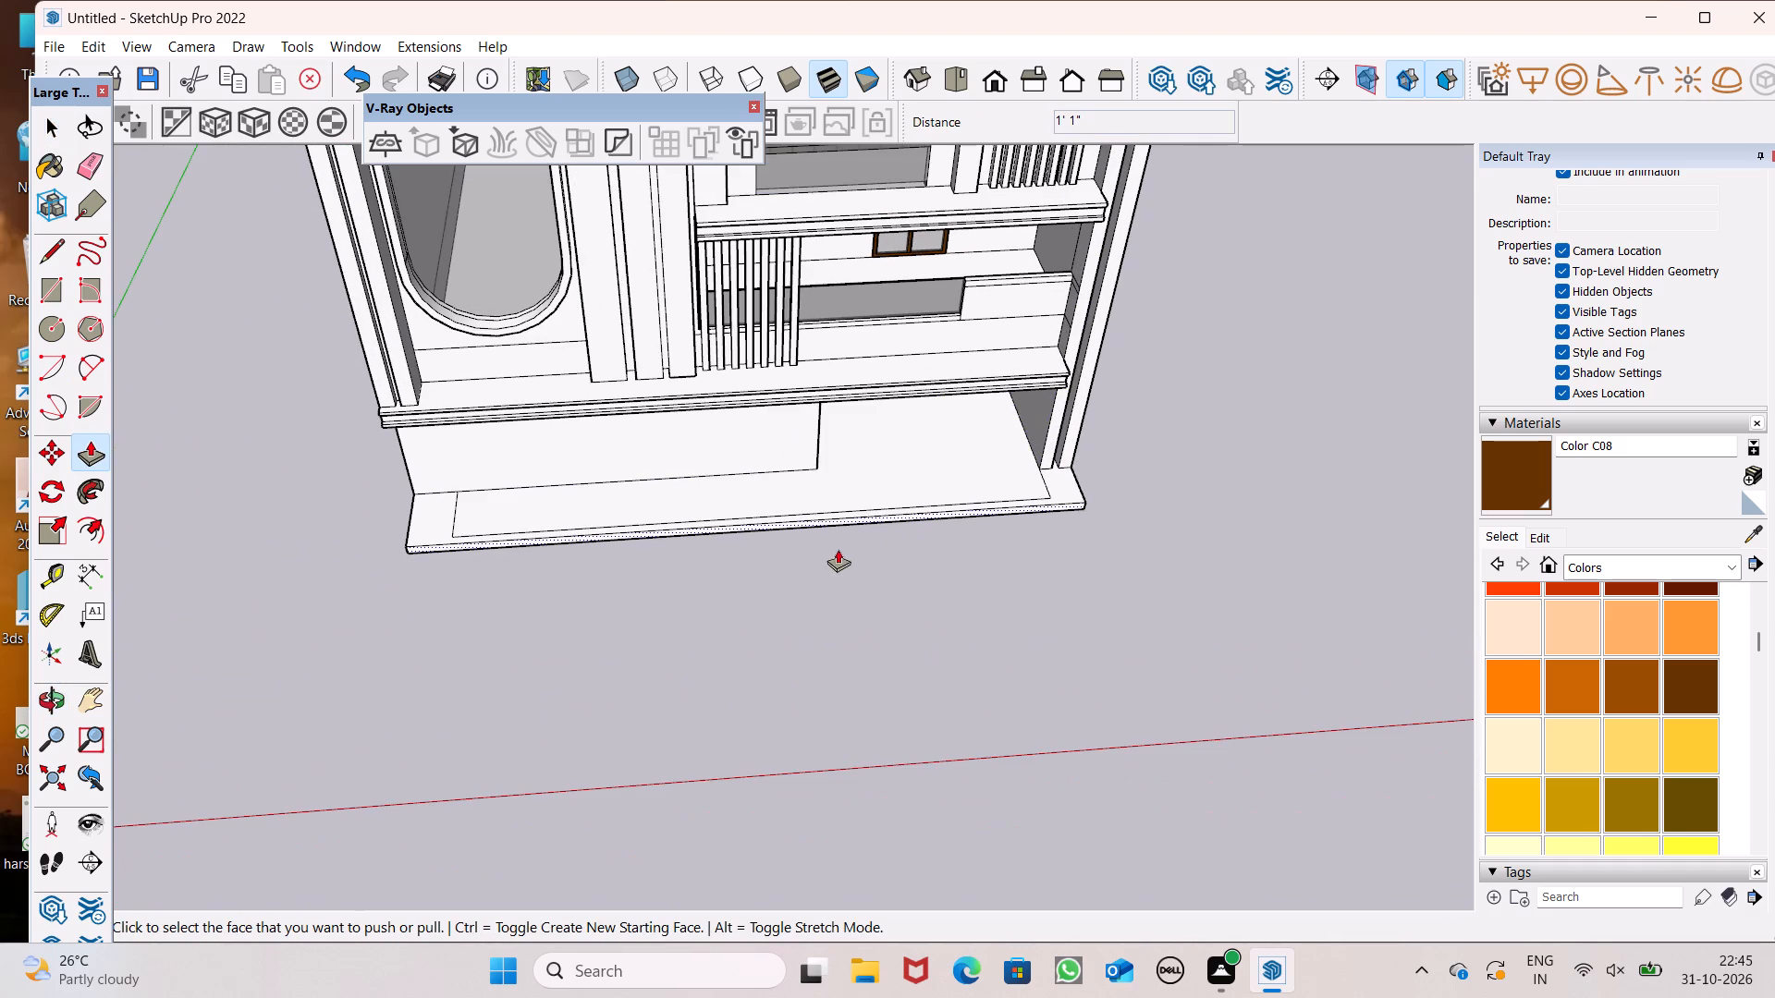
pyautogui.moveTo(769, 528); pyautogui.dragTo(769, 576)
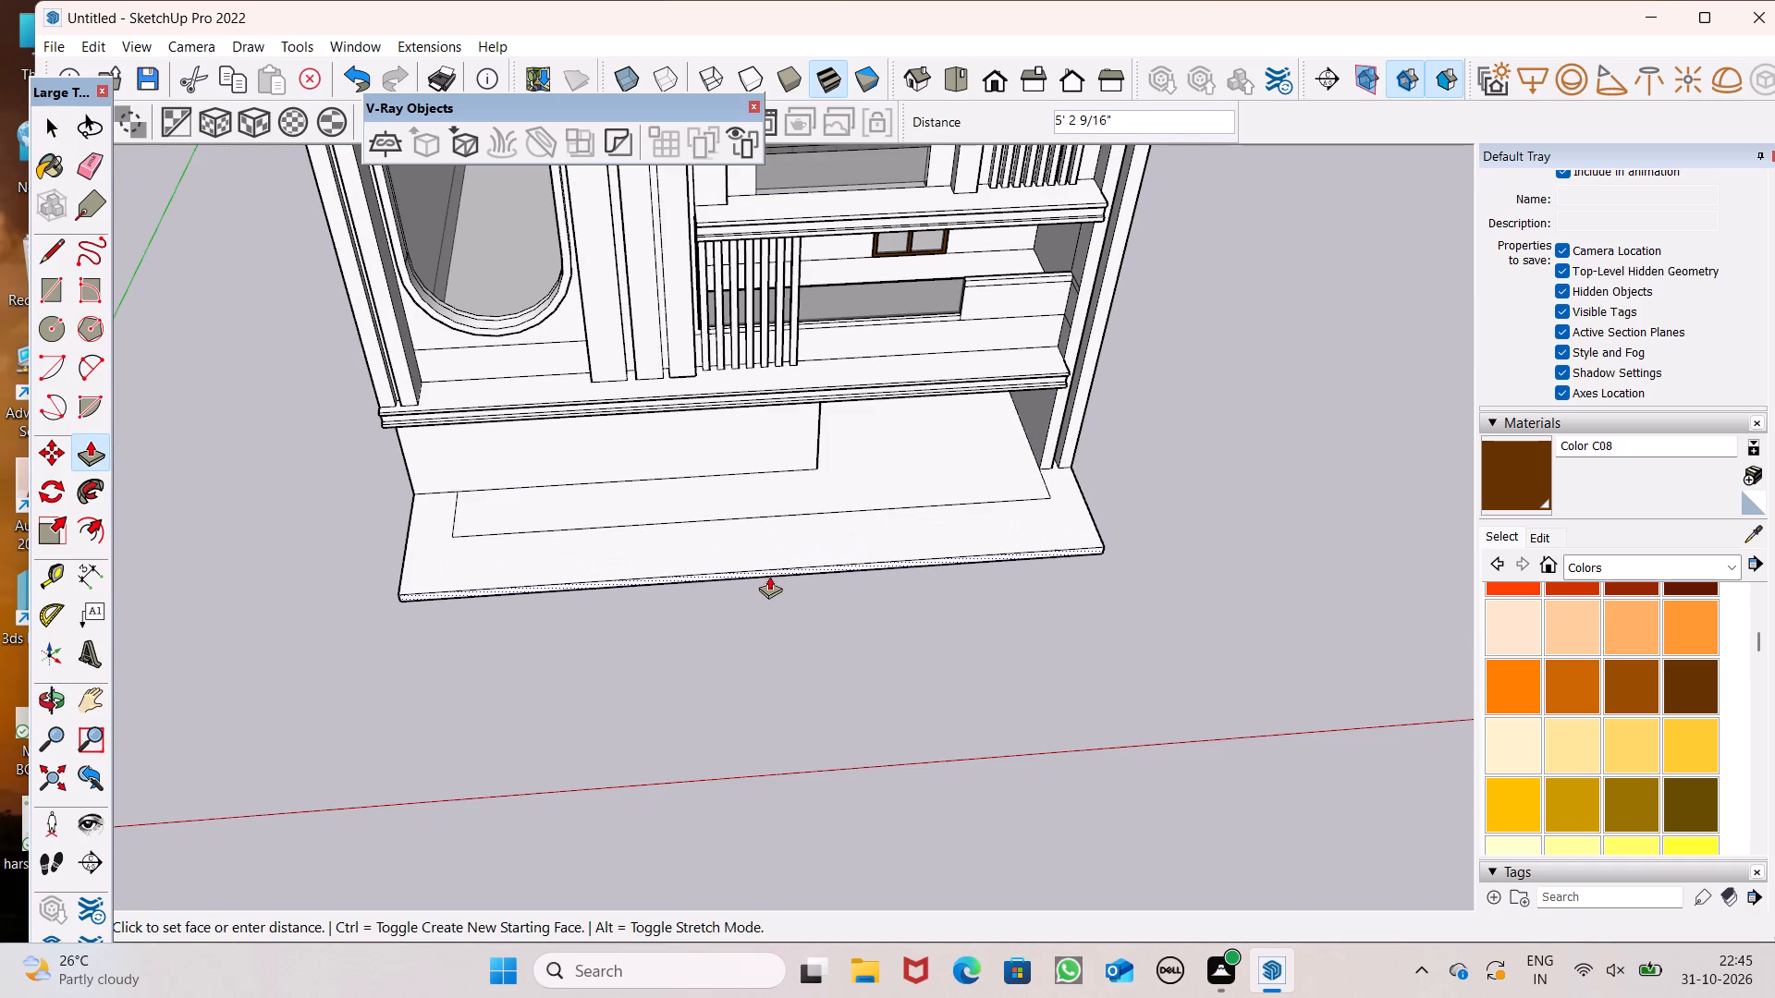
pyautogui.moveTo(769, 576); pyautogui.dragTo(769, 578)
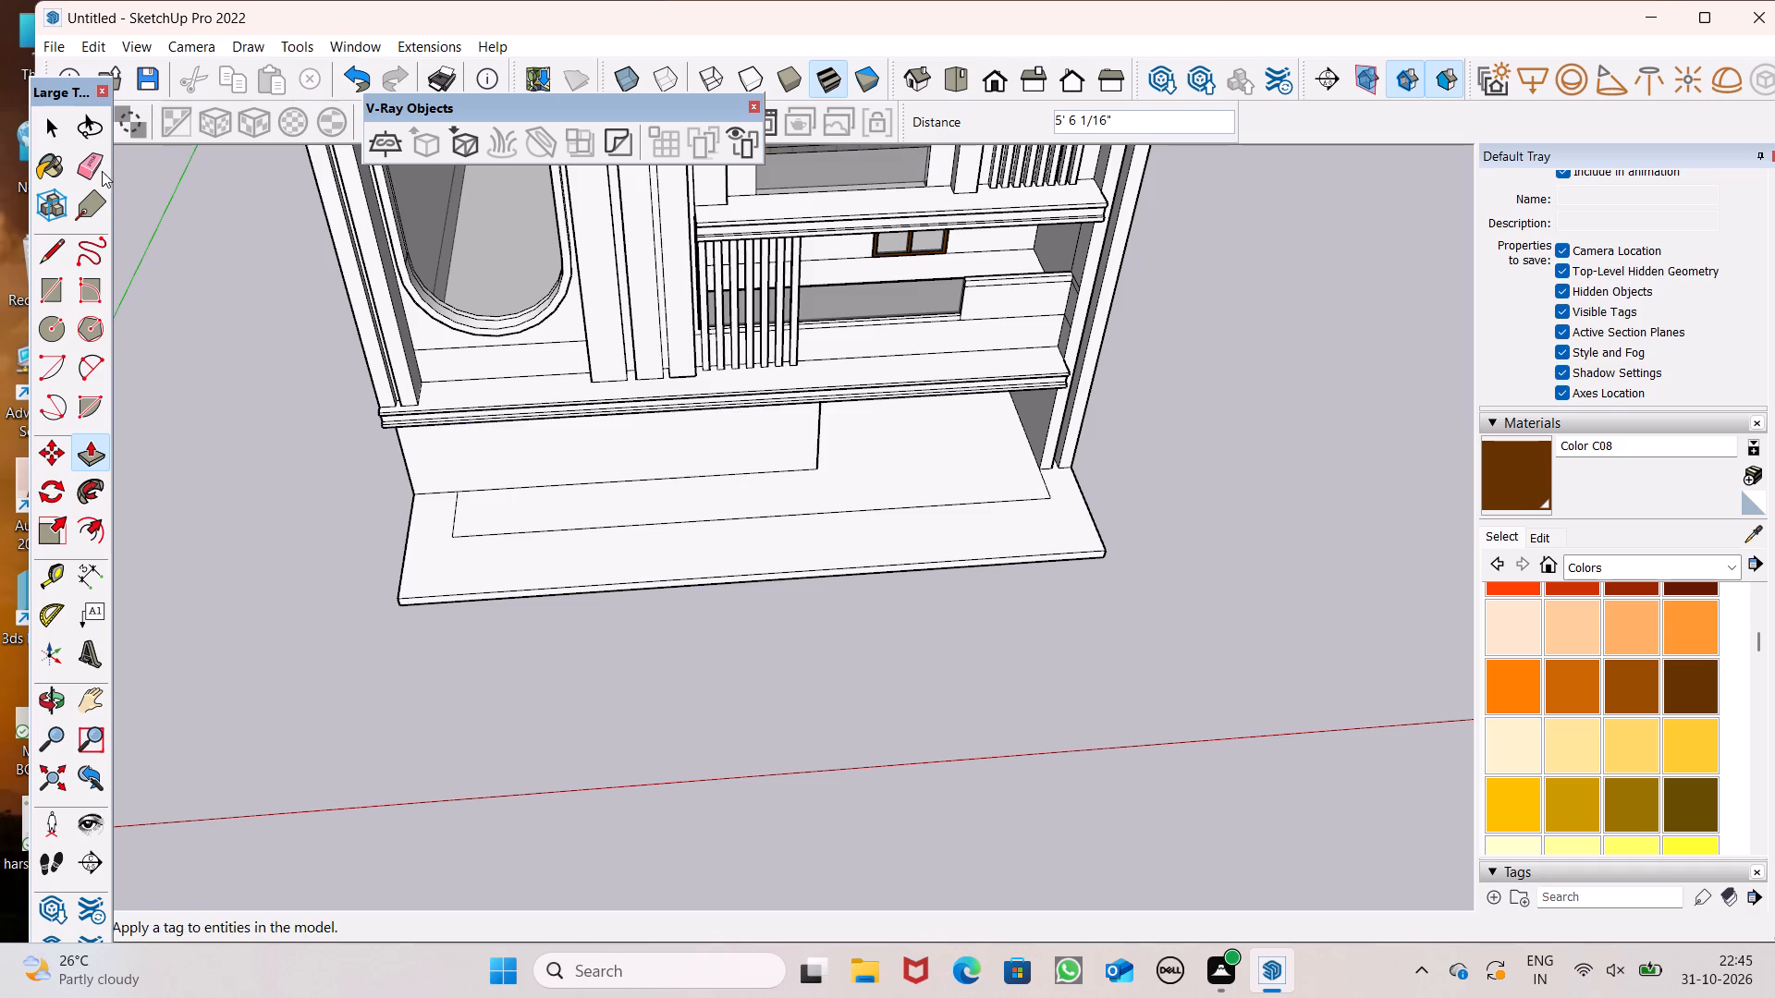
# Erase the leftover inner outline edges from the top face of the extended ground platform.
pyautogui.click(96, 164)
pyautogui.moveTo(474, 540); pyautogui.dragTo(453, 530)
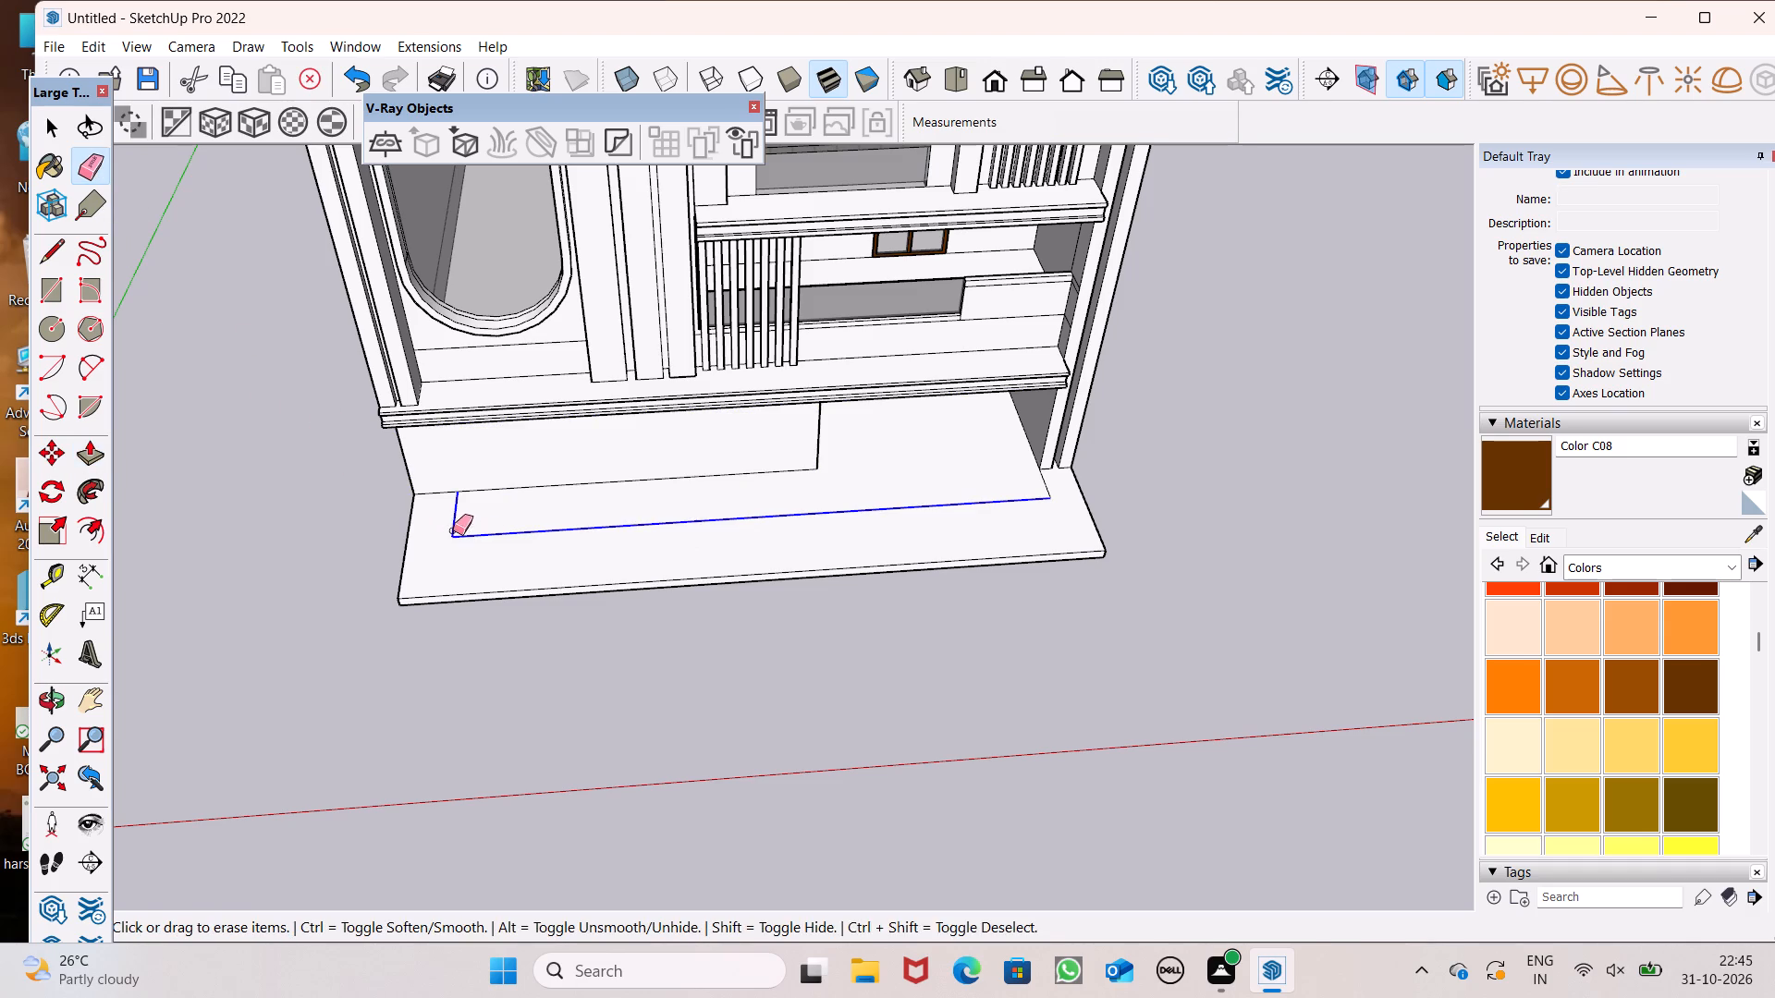
pyautogui.moveTo(453, 530); pyautogui.dragTo(460, 529)
pyautogui.click(1043, 492)
pyautogui.moveTo(1050, 485); pyautogui.dragTo(1041, 491)
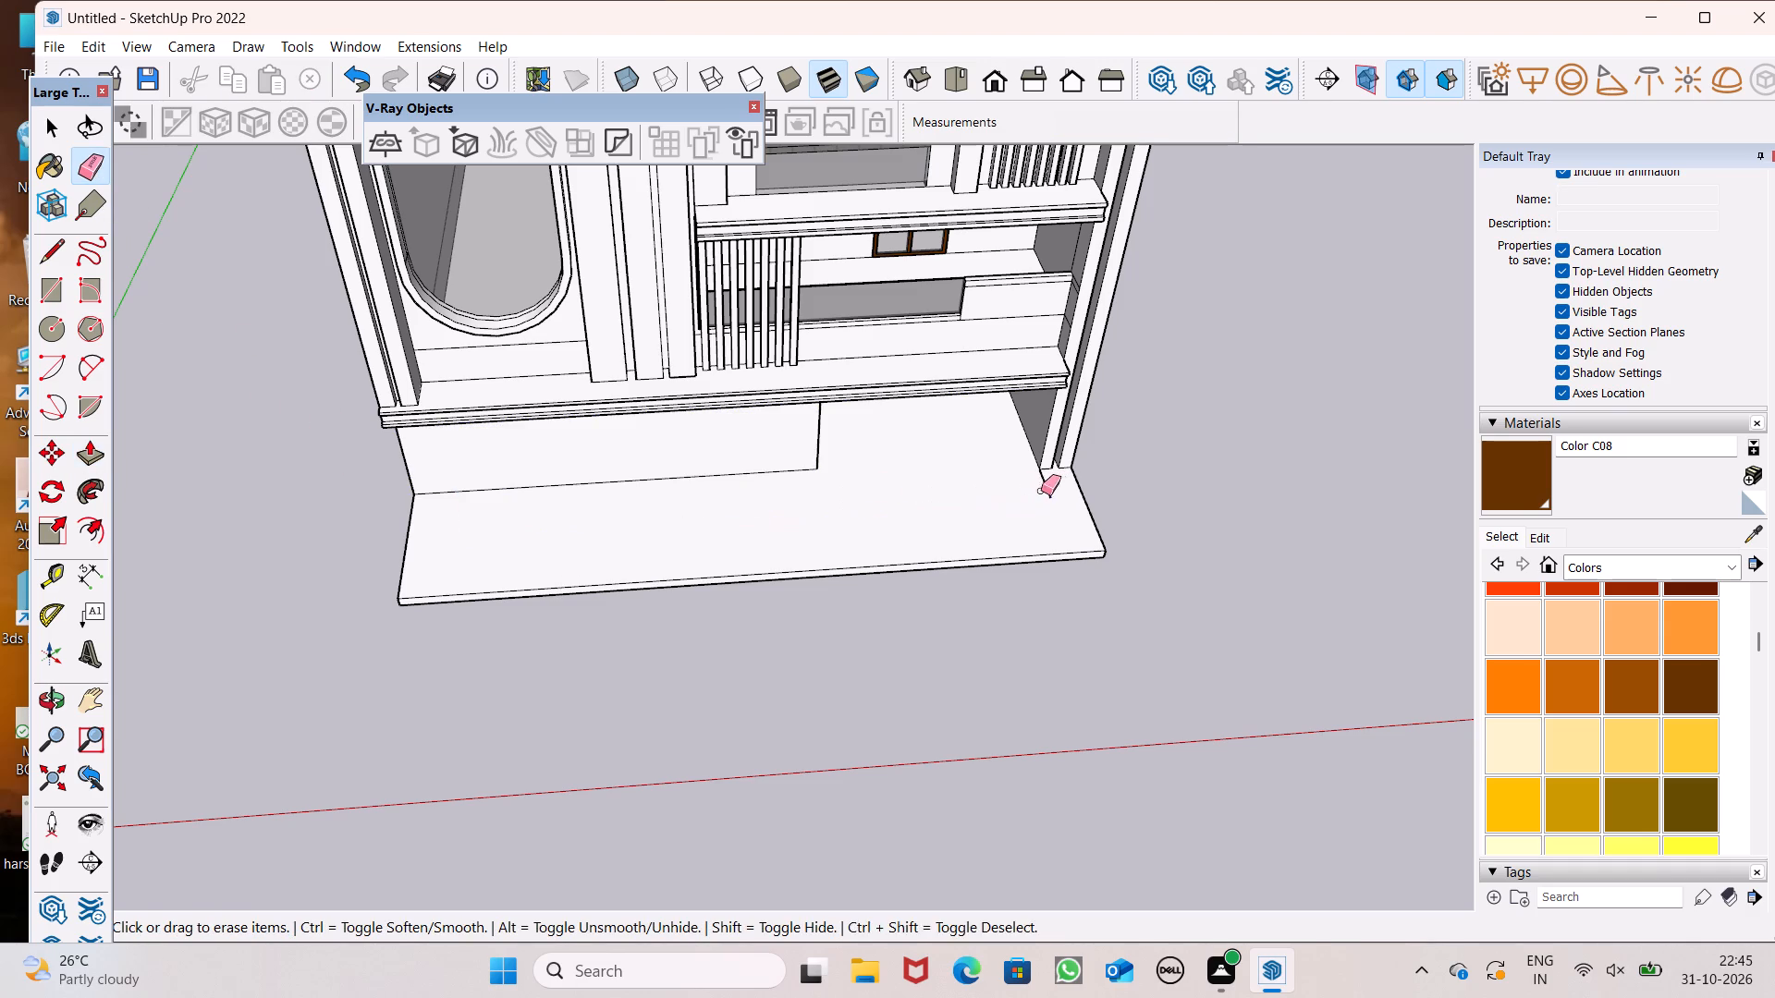
pyautogui.moveTo(1041, 491); pyautogui.dragTo(1034, 491)
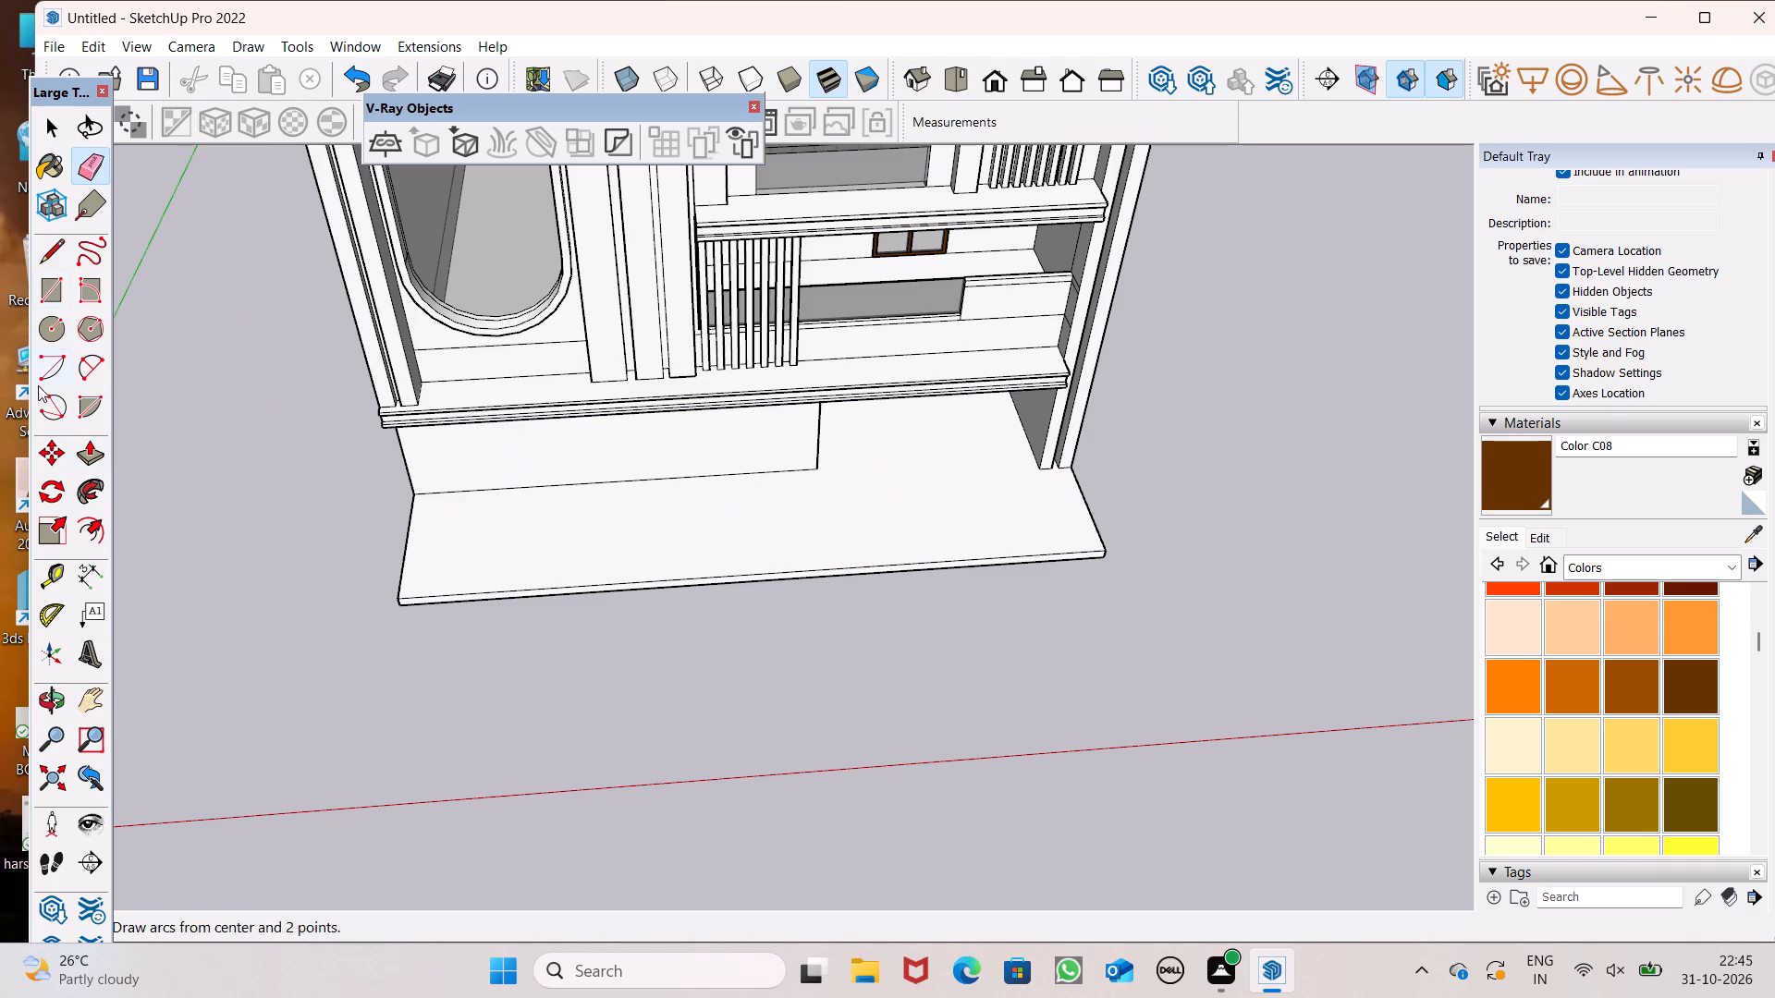
# Place guides 9" inside each of the two side edges of the ground platform.
pyautogui.click(55, 573)
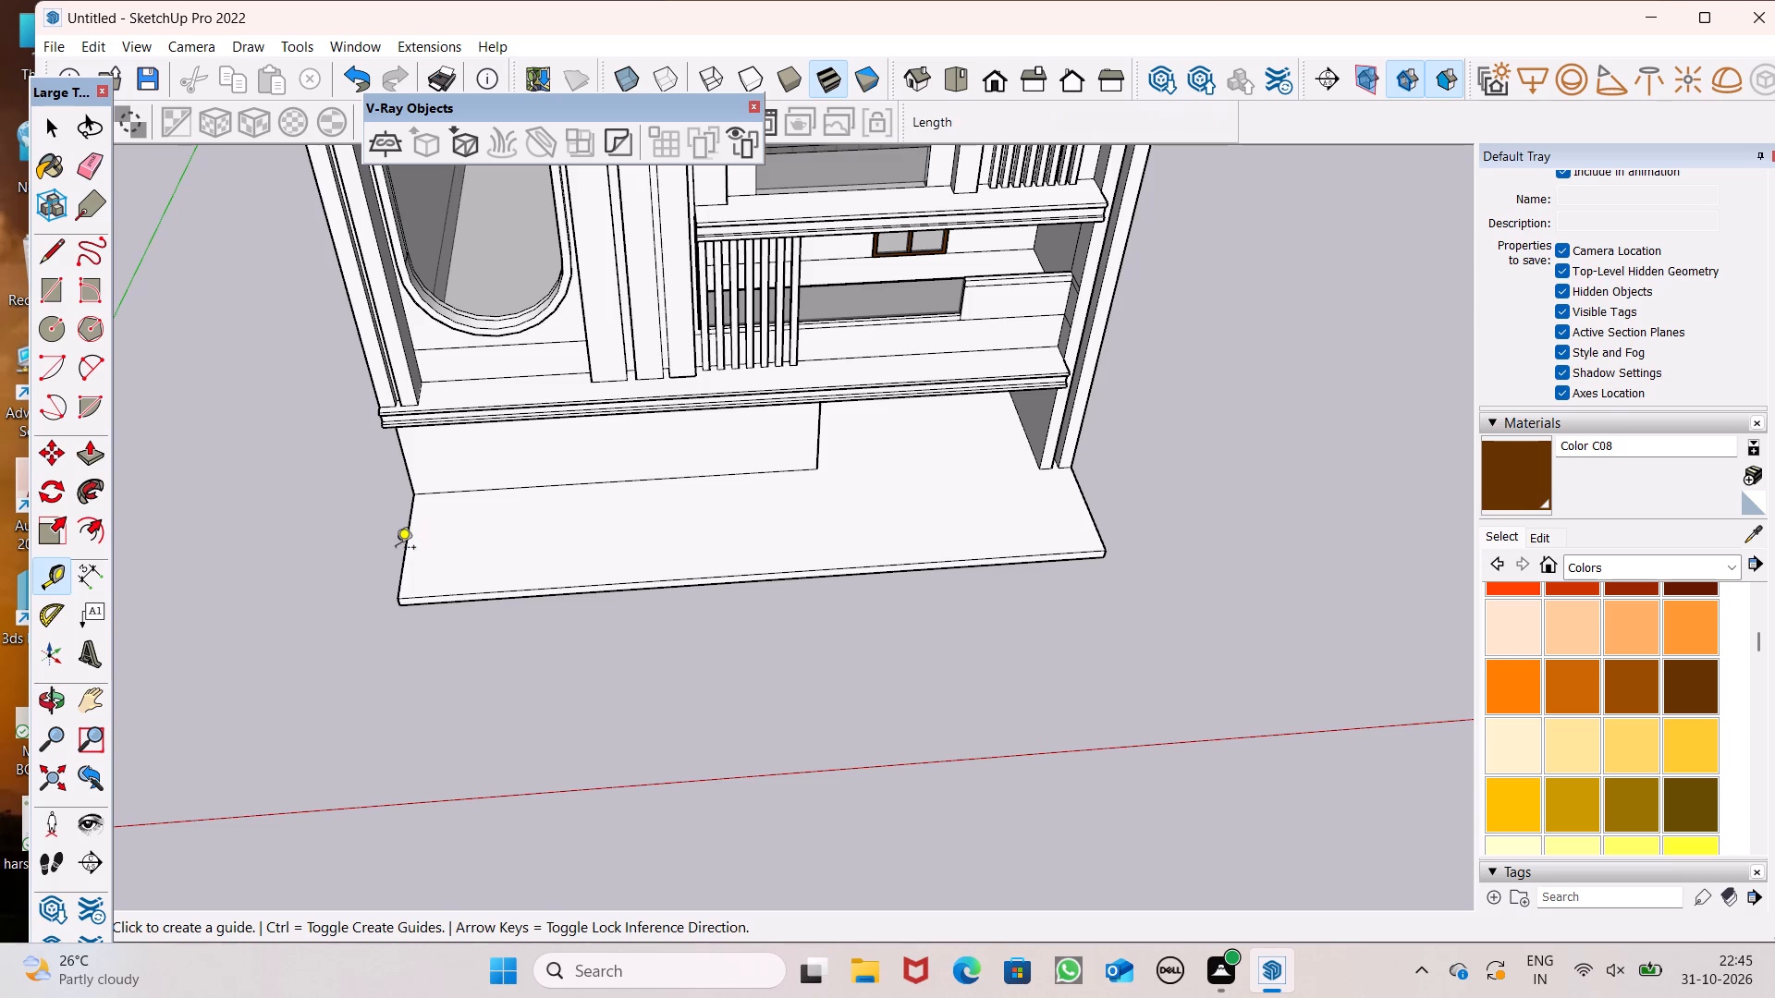
pyautogui.moveTo(404, 544); pyautogui.dragTo(435, 554)
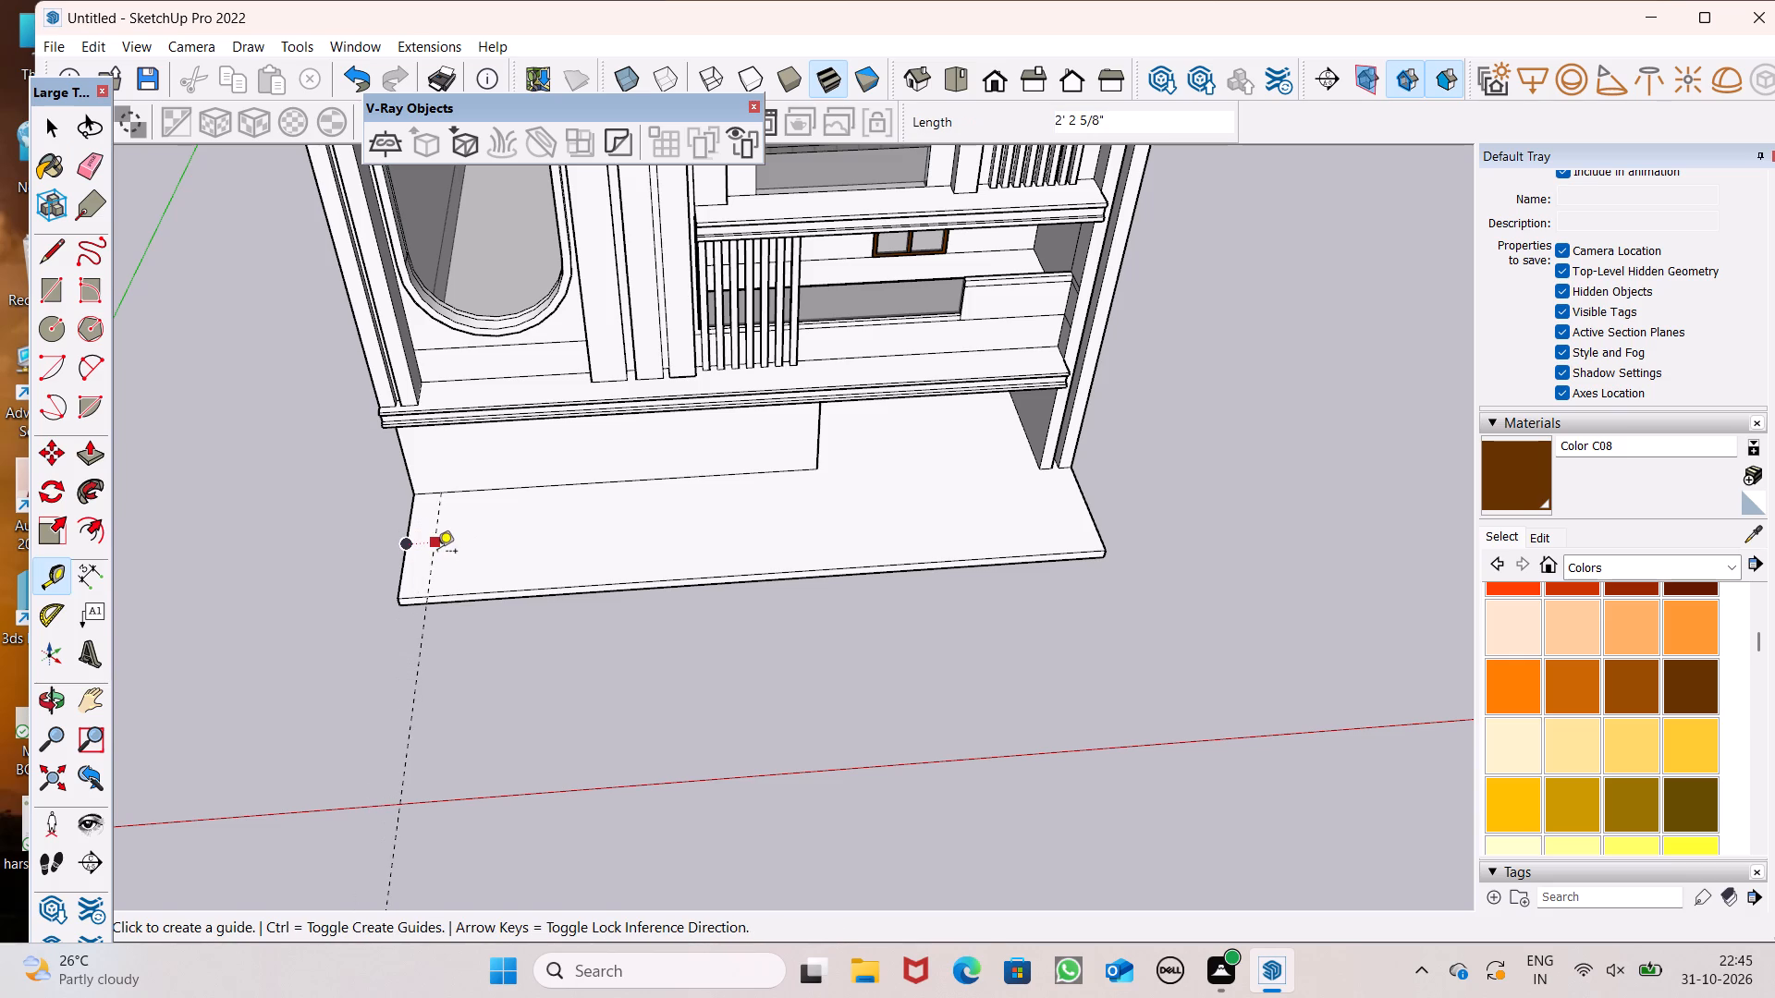
pyautogui.write('9"')
pyautogui.press('Return')
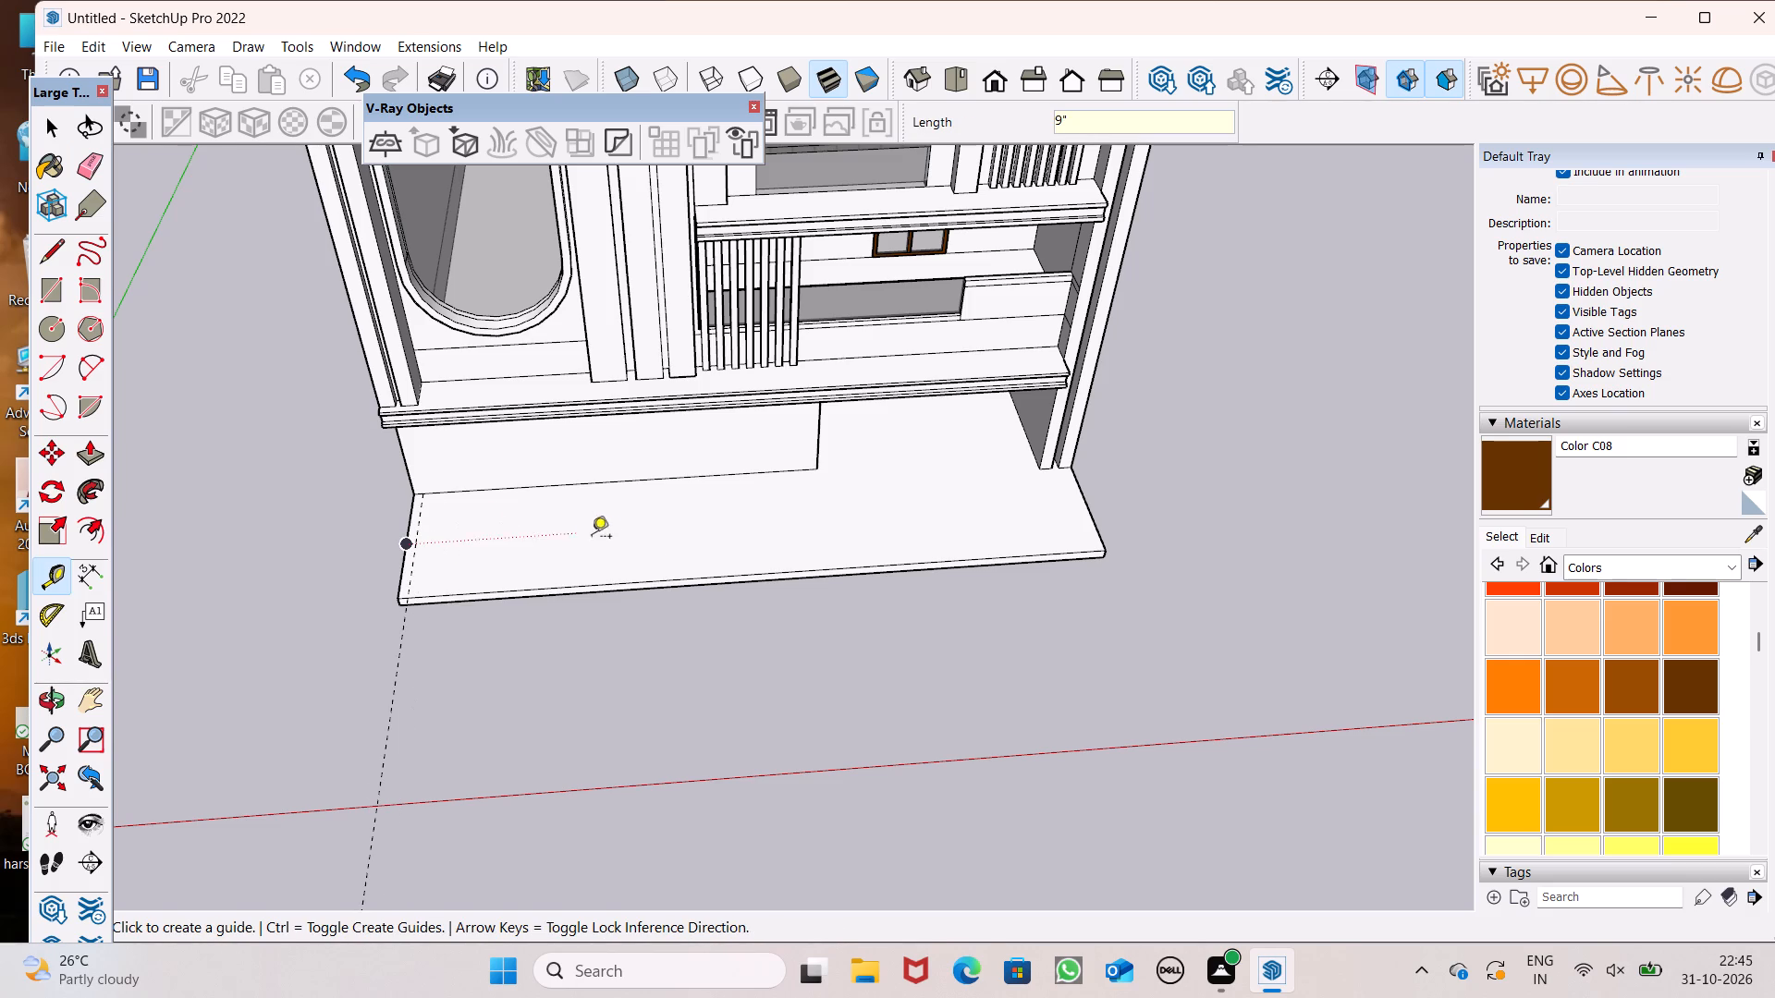
pyautogui.moveTo(1087, 515); pyautogui.dragTo(1050, 529)
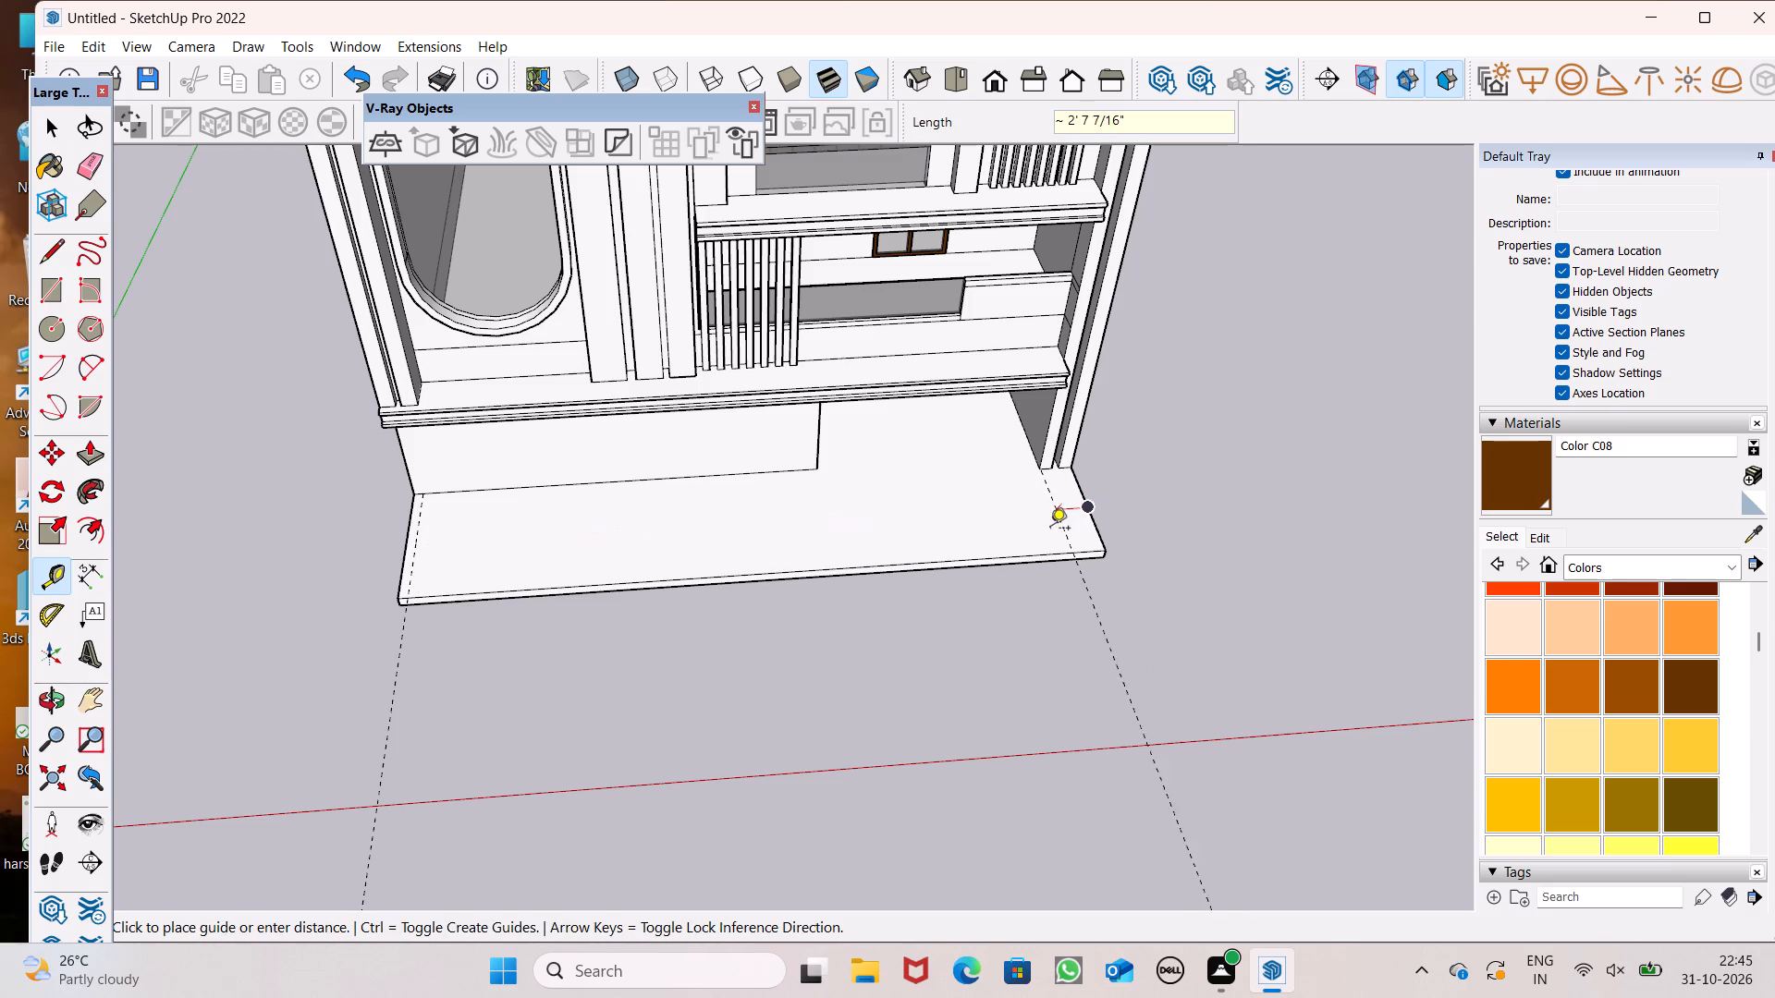
pyautogui.moveTo(1050, 529); pyautogui.dragTo(1048, 529)
pyautogui.write('9"')
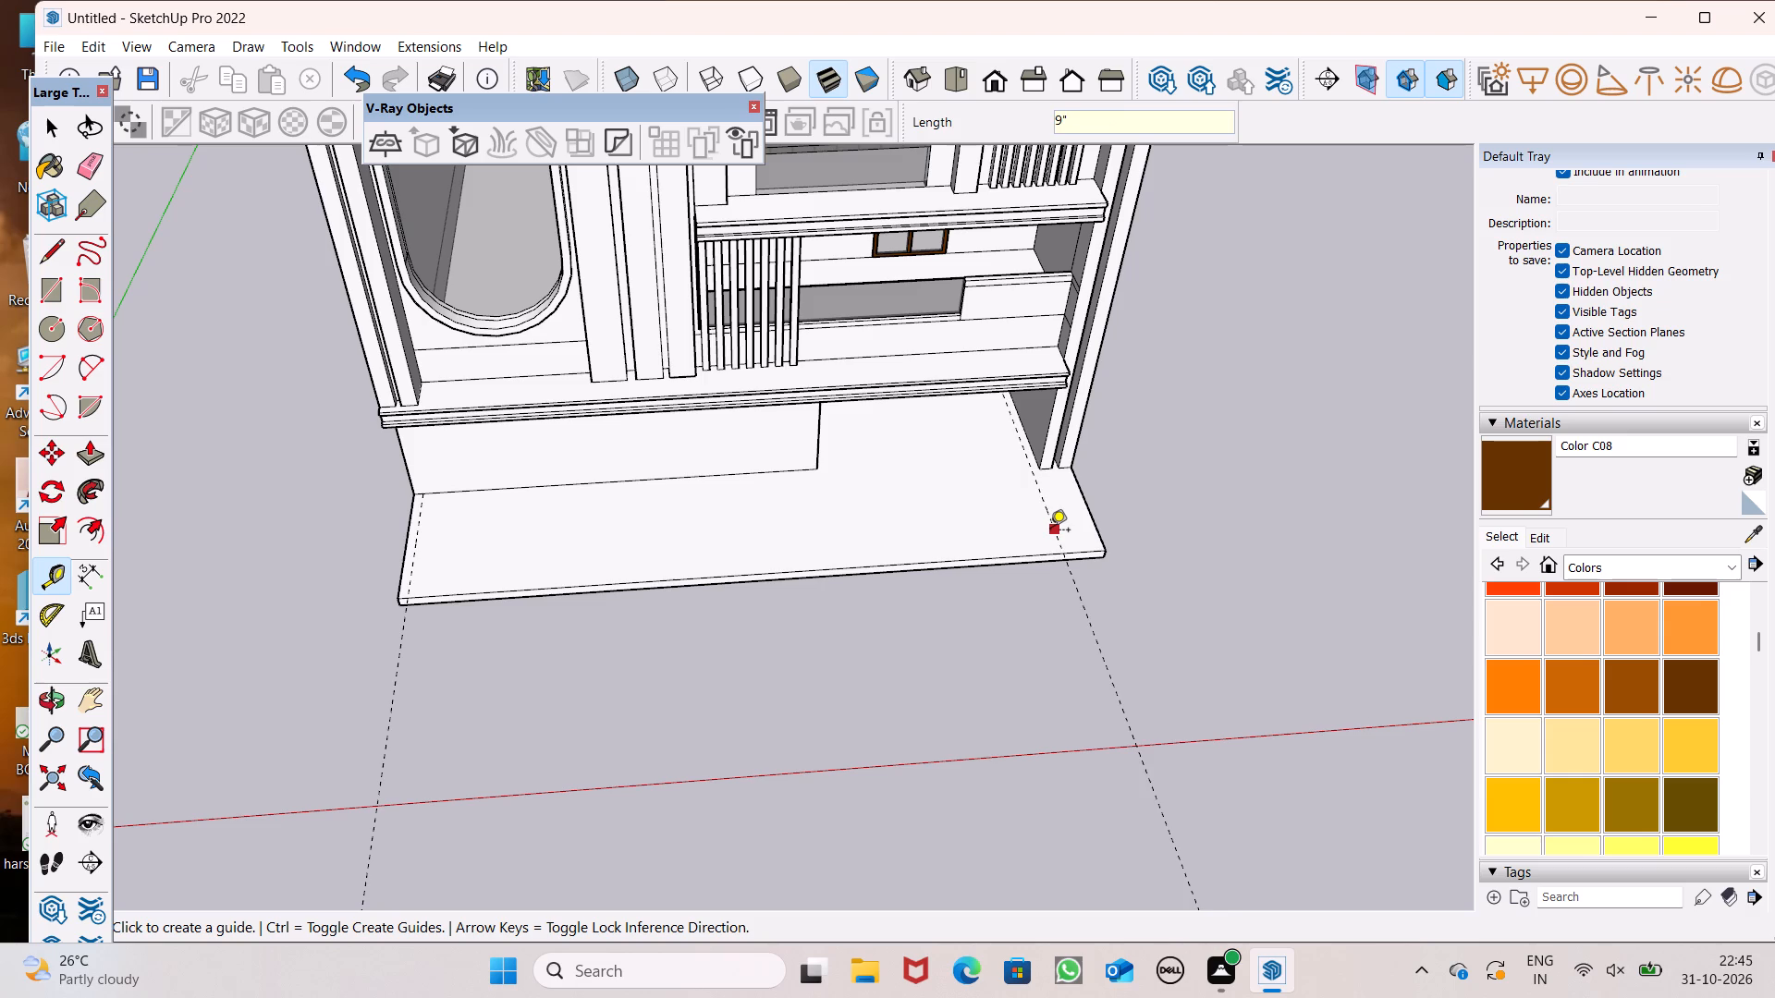
pyautogui.press('Return')
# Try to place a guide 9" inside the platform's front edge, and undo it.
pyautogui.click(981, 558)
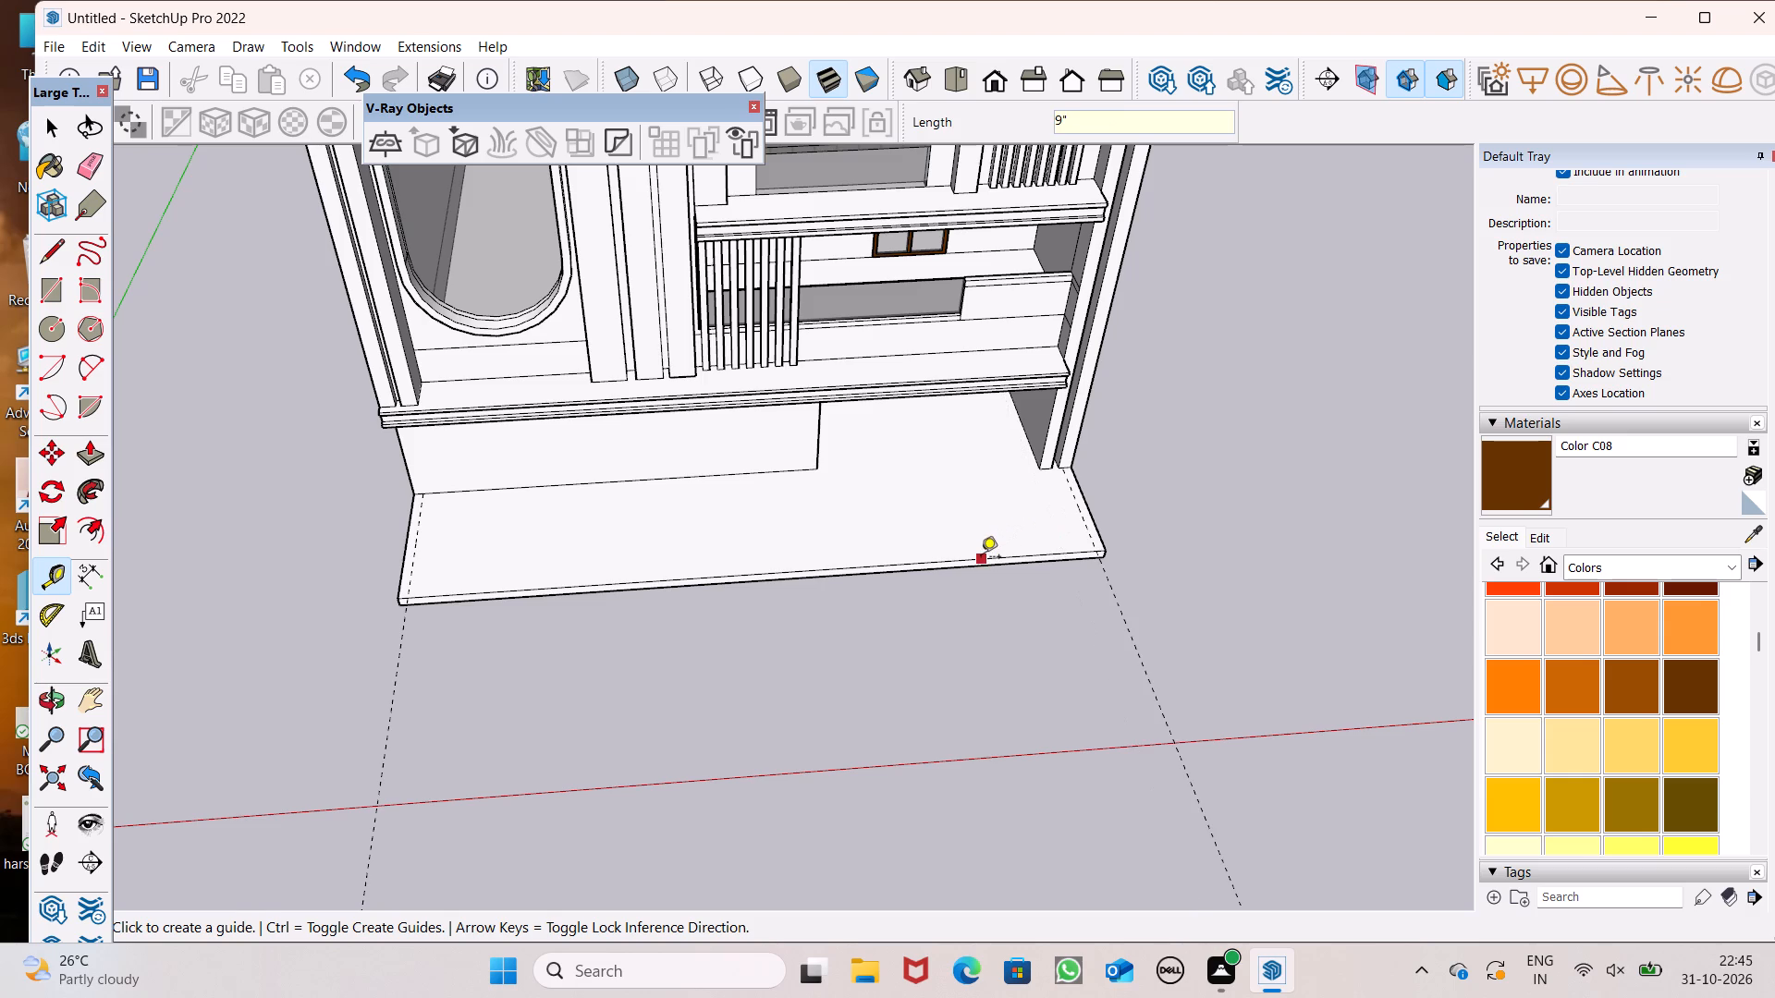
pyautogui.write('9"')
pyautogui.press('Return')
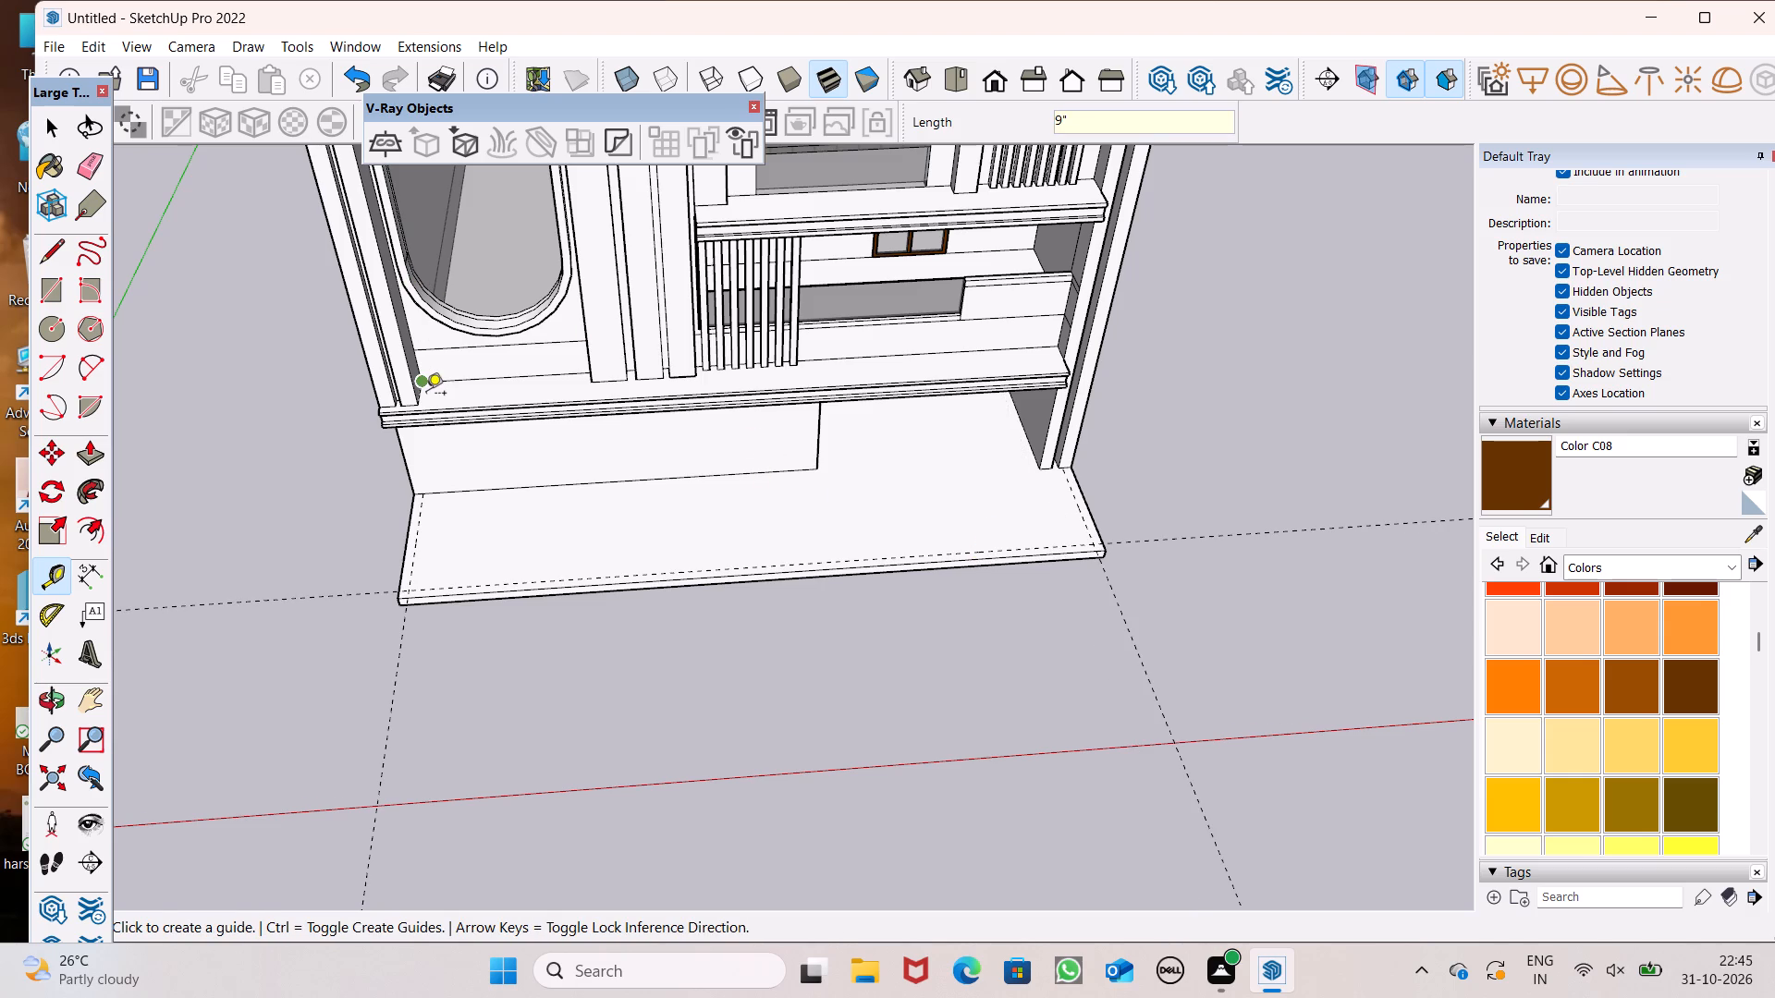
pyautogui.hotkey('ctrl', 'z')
# Place a guide 9" inside the front edge of the ground platform.
pyautogui.scroll(2, 633, 525)
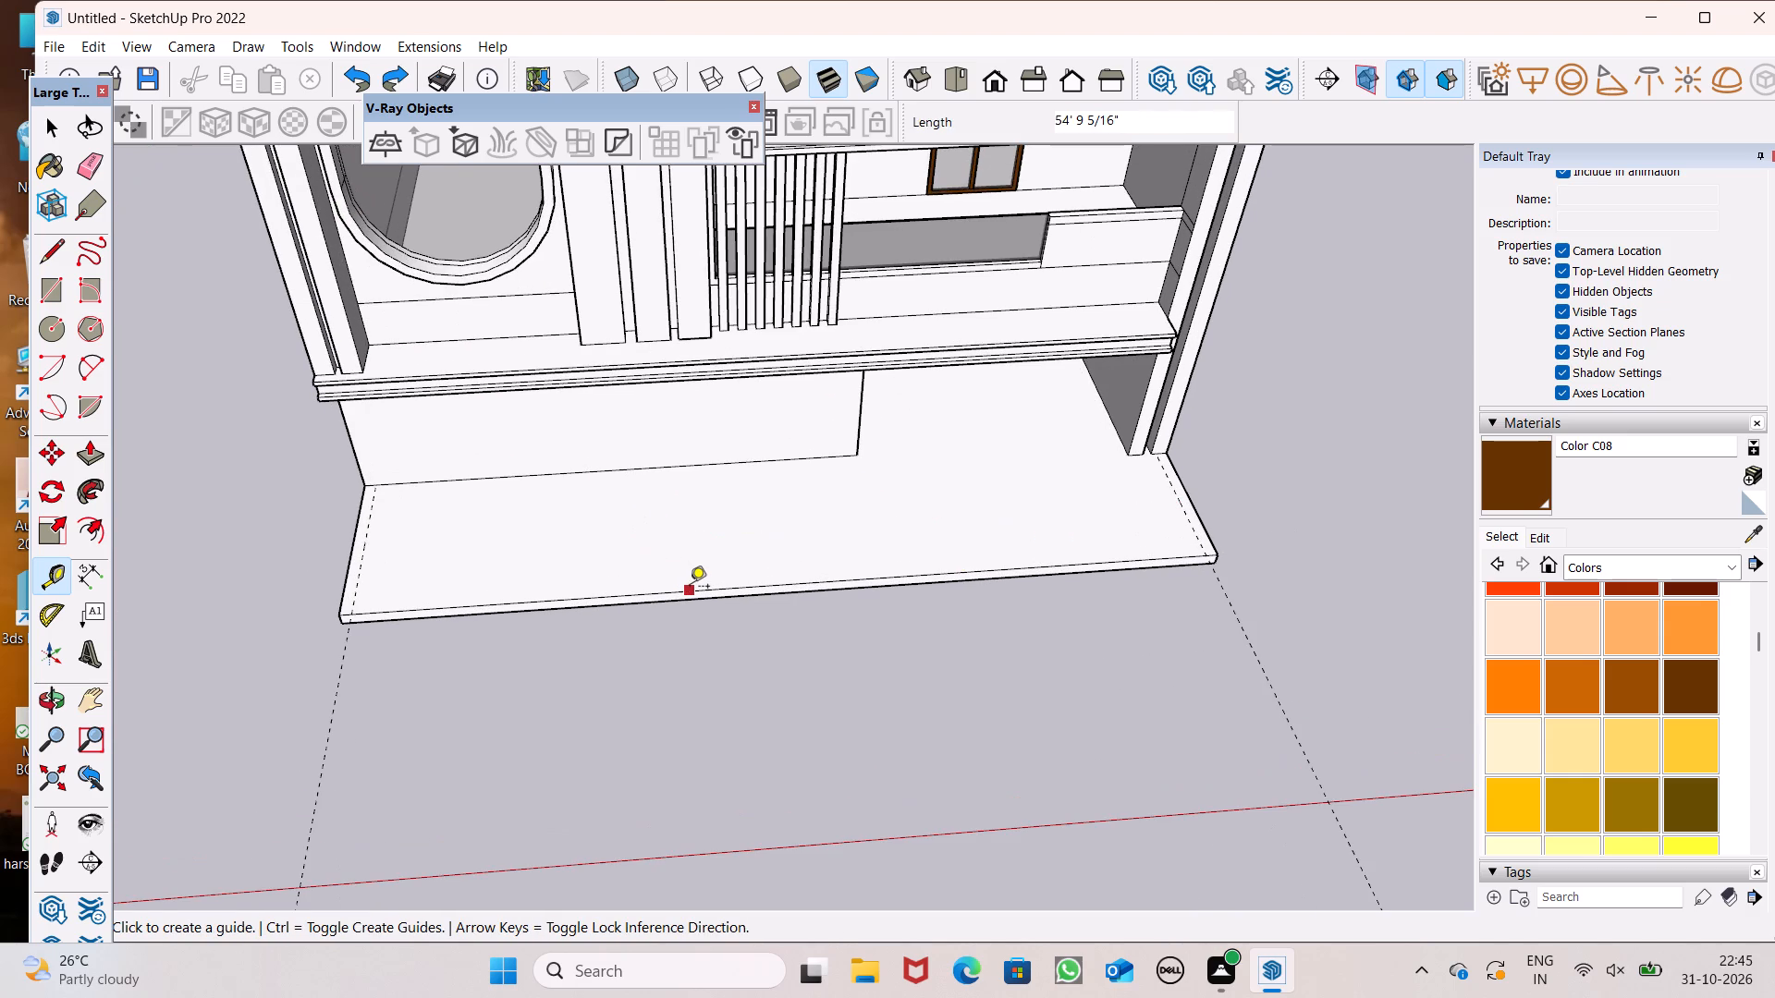
pyautogui.moveTo(691, 589); pyautogui.dragTo(691, 559)
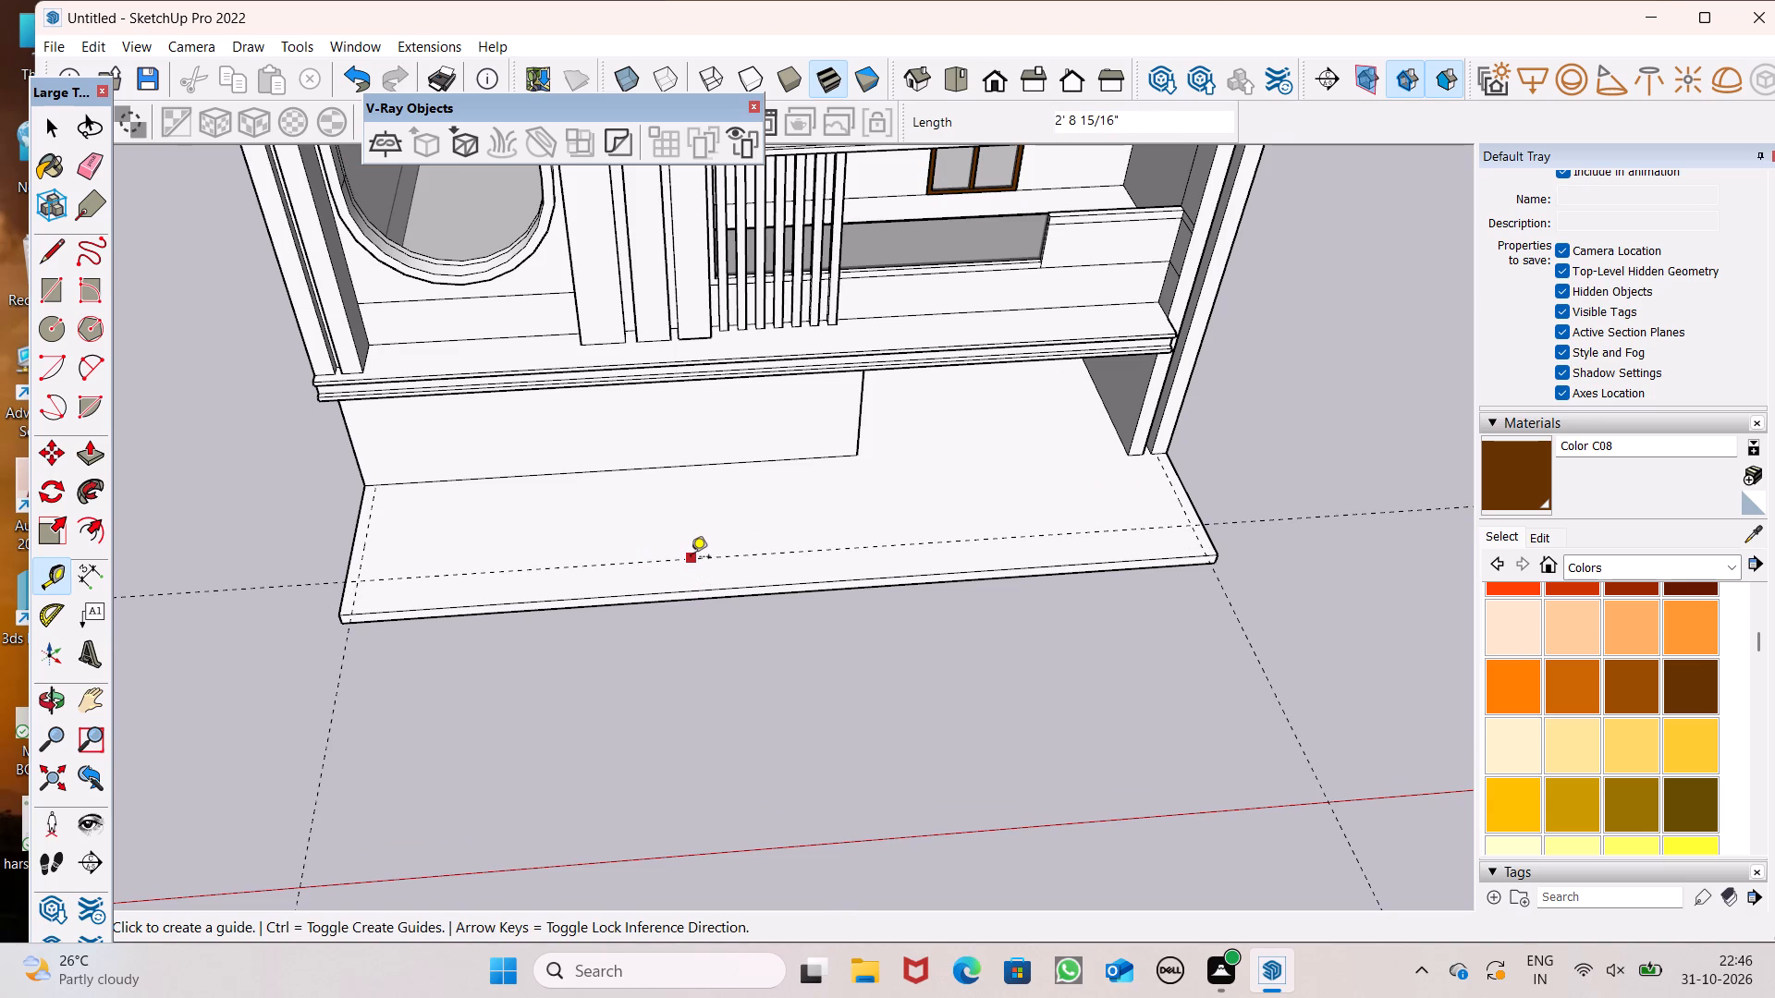
pyautogui.write('9"')
pyautogui.press('Return')
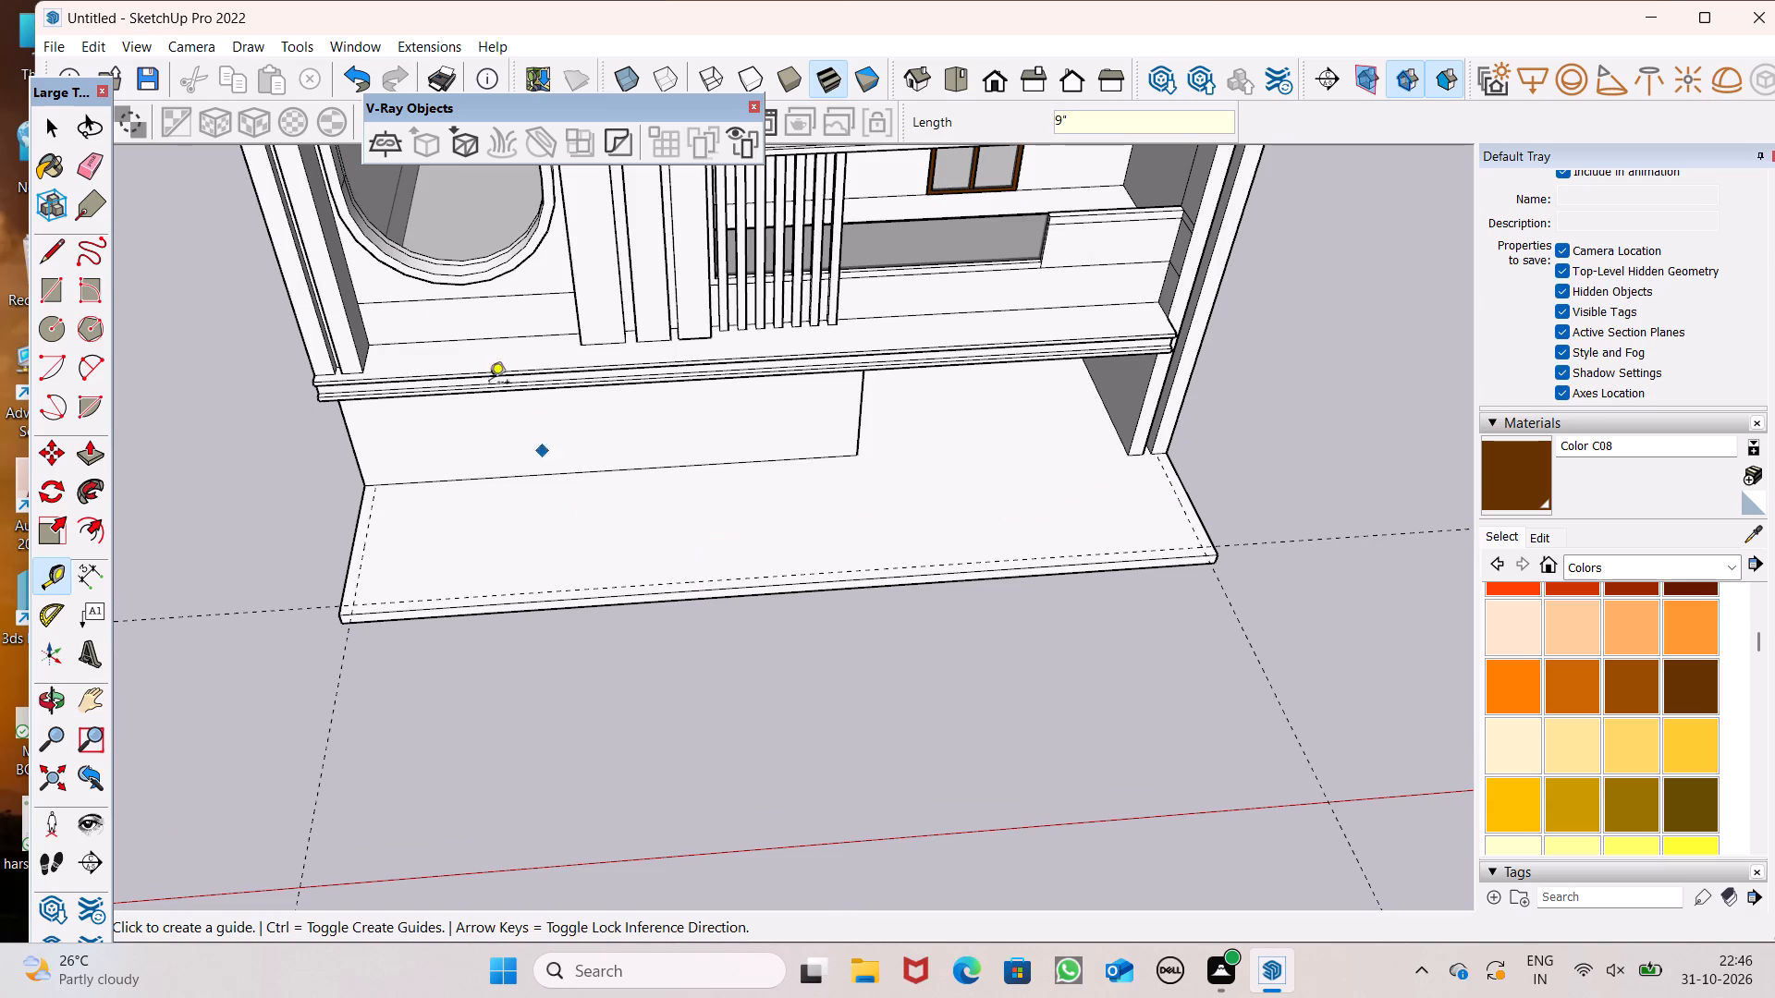
# Draw lines along the three guides to outline a 9" border strip around the platform's sides and front.
pyautogui.click(45, 248)
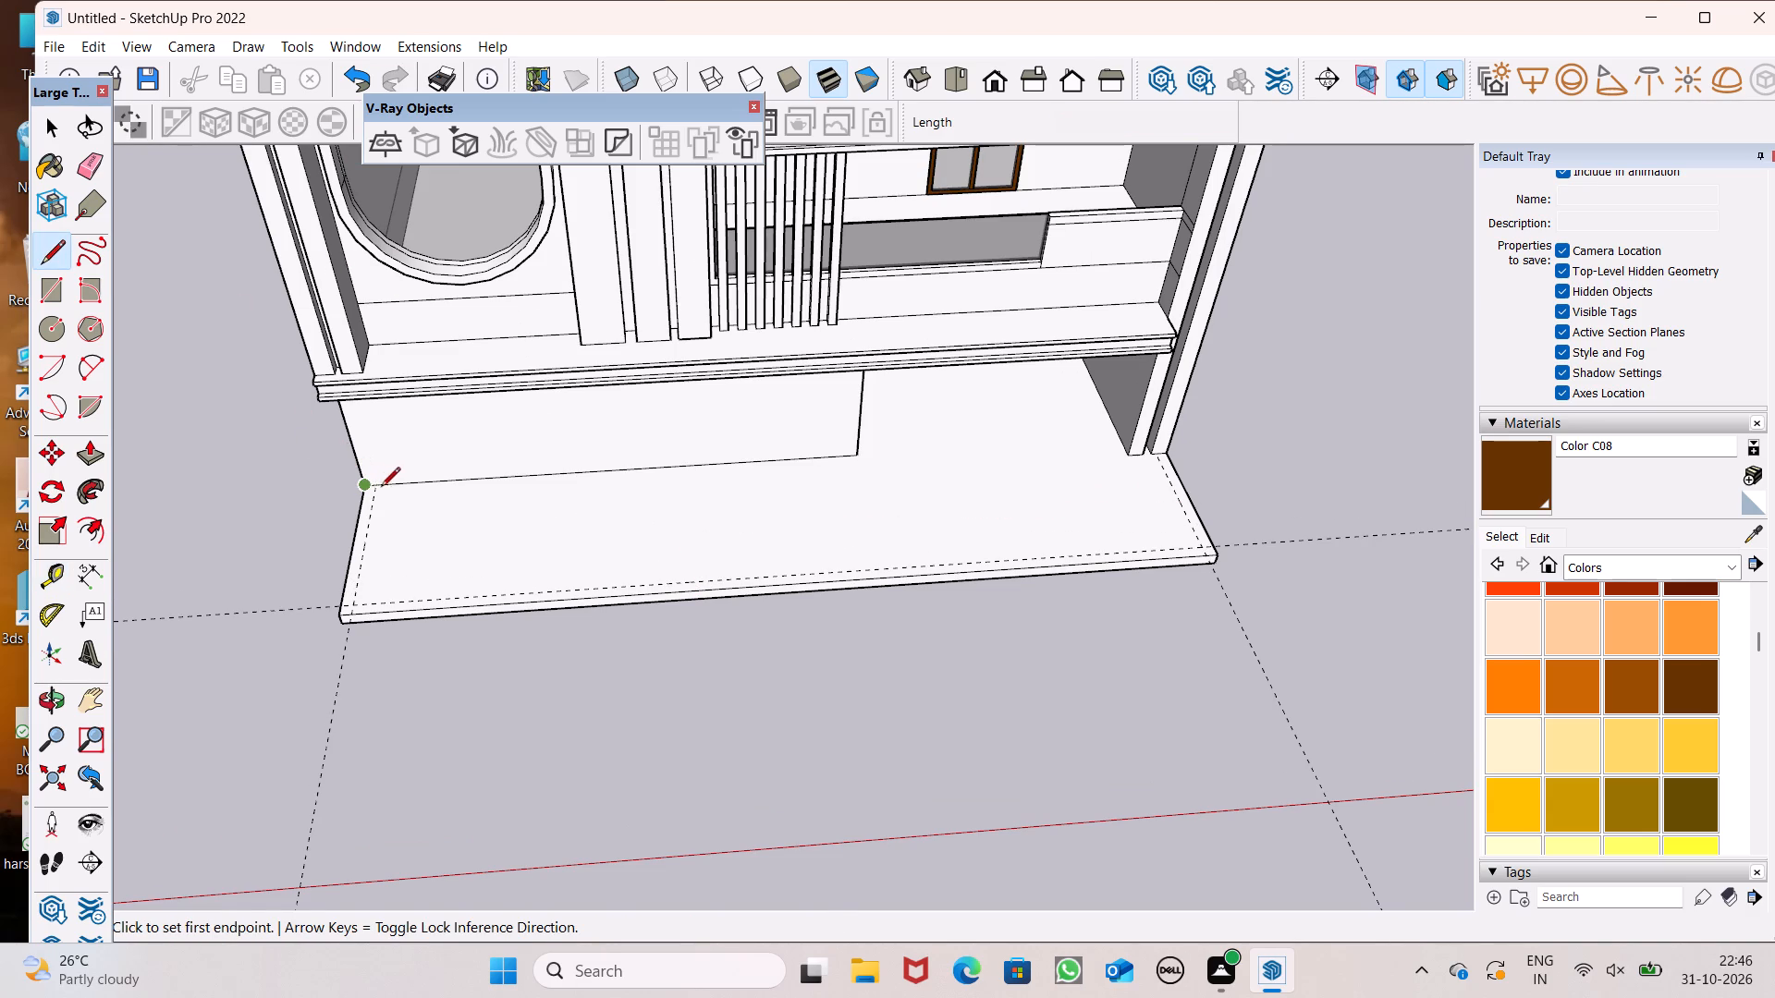
pyautogui.scroll(6, 389, 487)
pyautogui.click(367, 487)
pyautogui.scroll(-6, 375, 486)
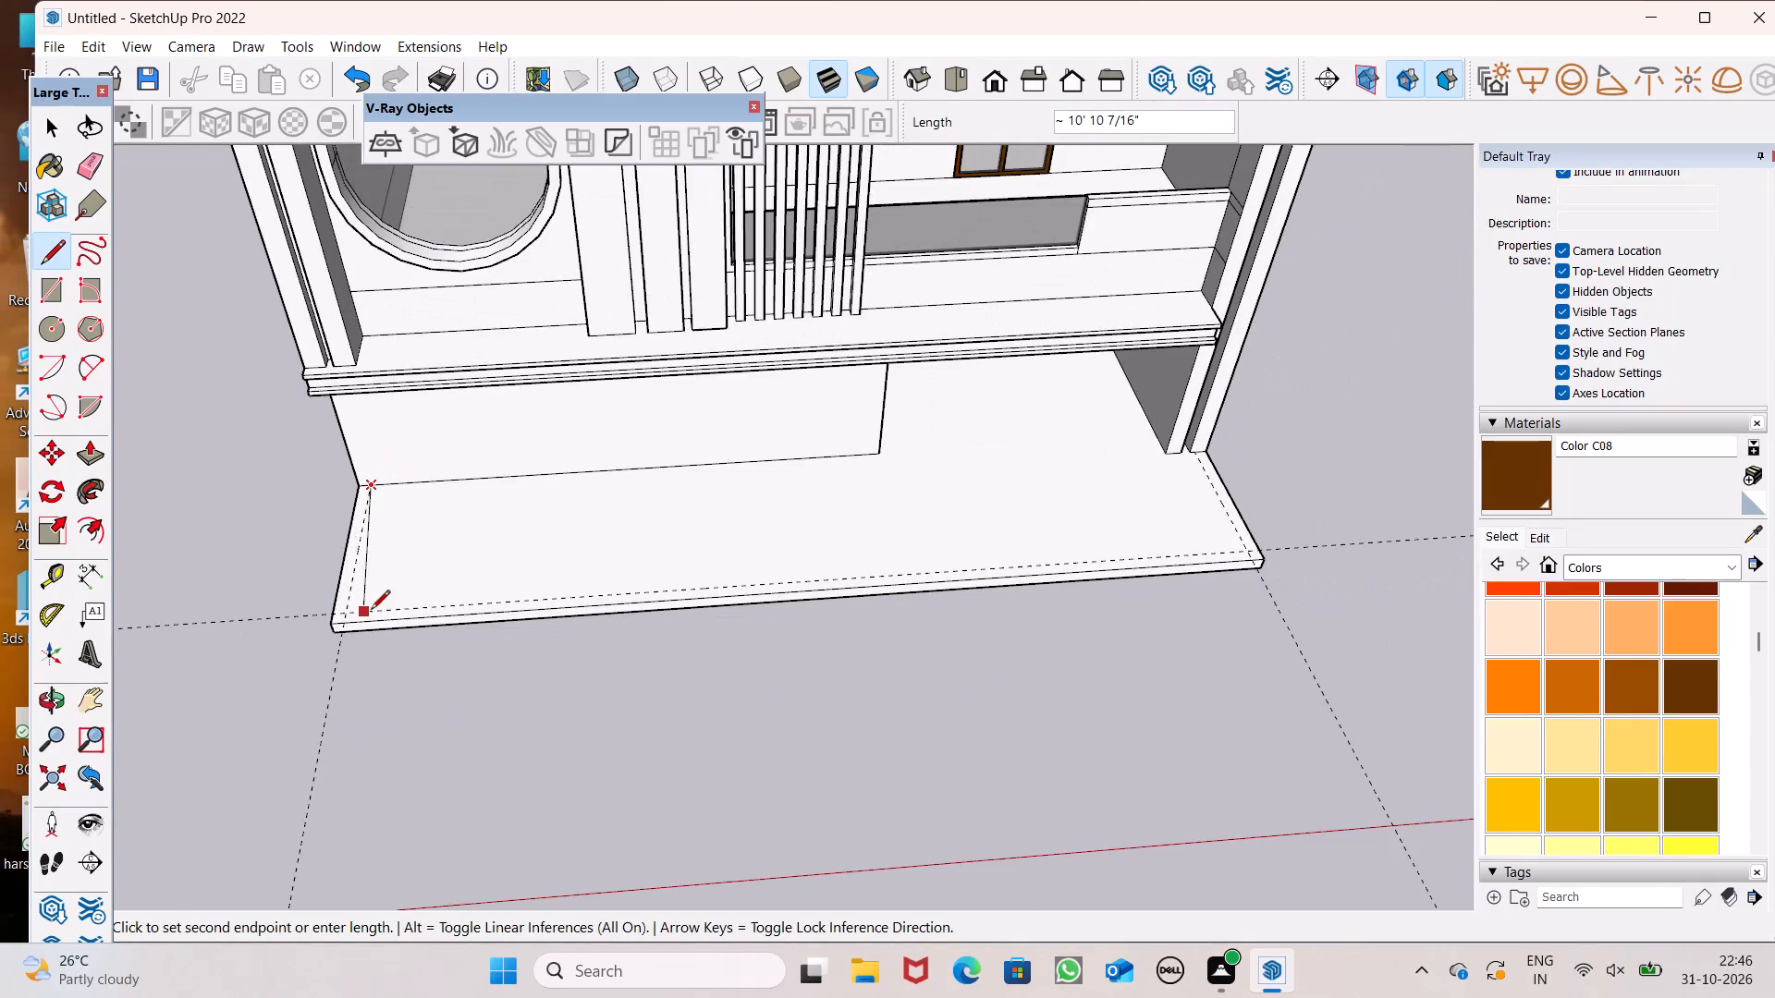
pyautogui.scroll(3, 373, 611)
pyautogui.click(344, 616)
pyautogui.scroll(-7, 316, 606)
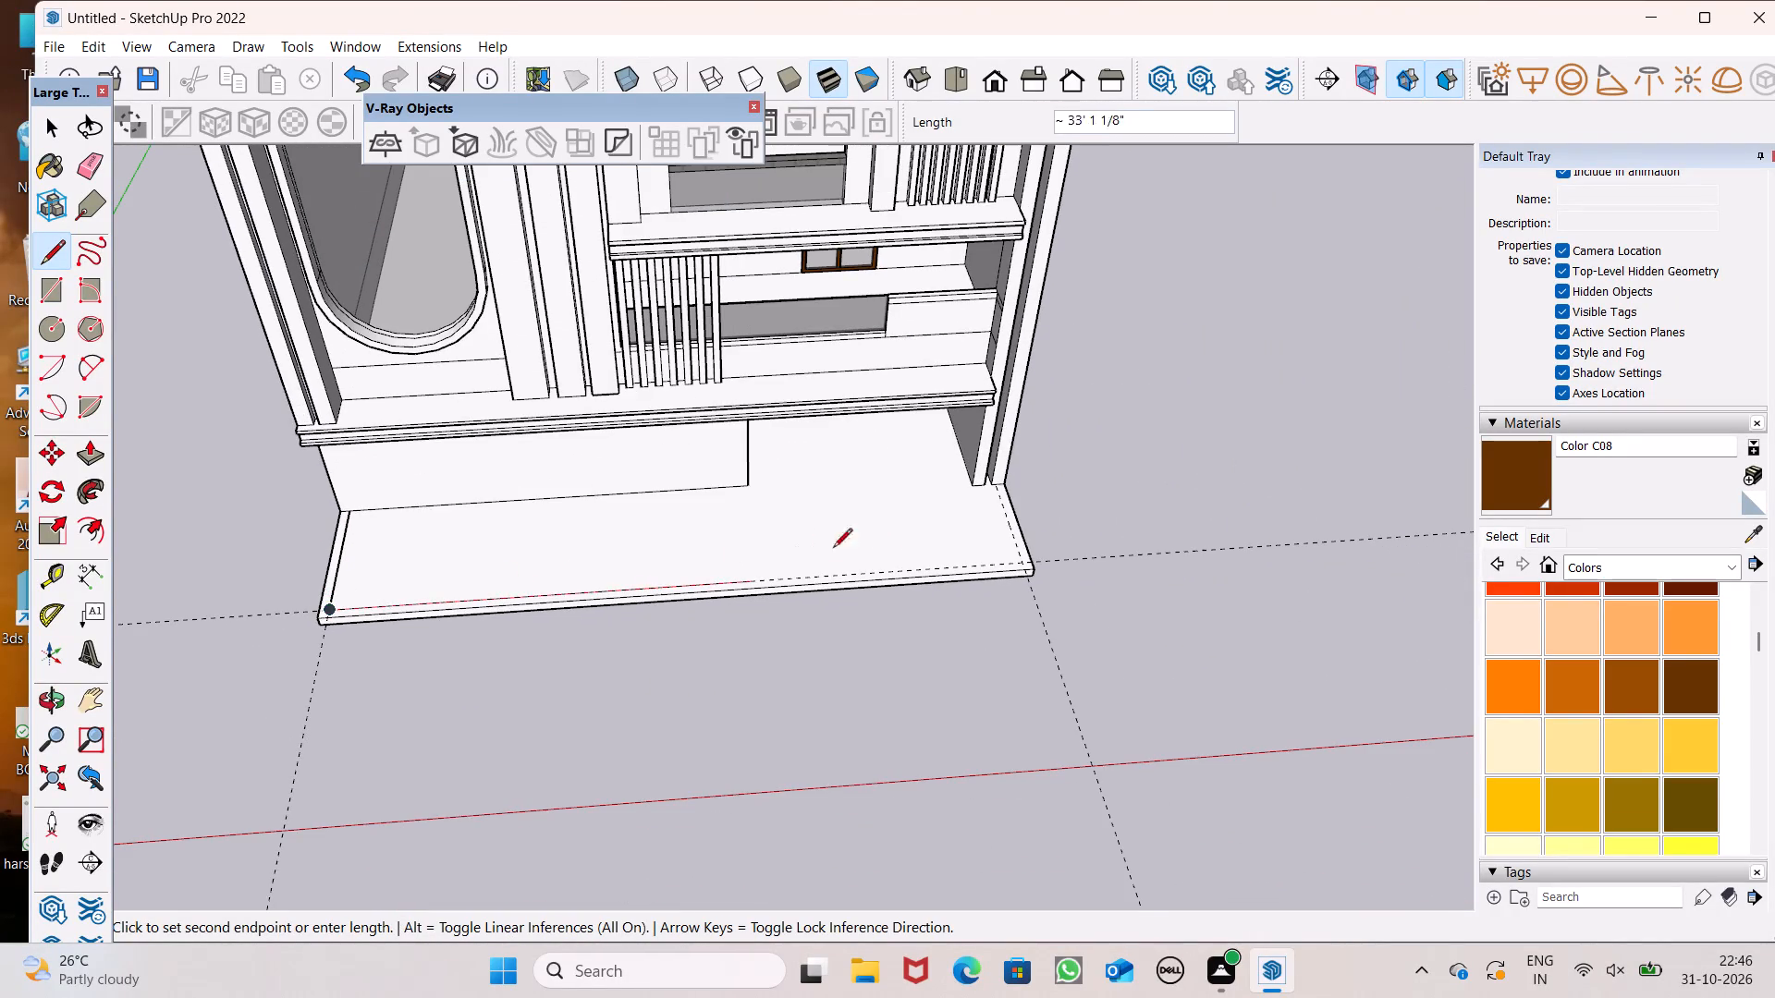
pyautogui.scroll(5, 942, 548)
pyautogui.scroll(4, 1047, 571)
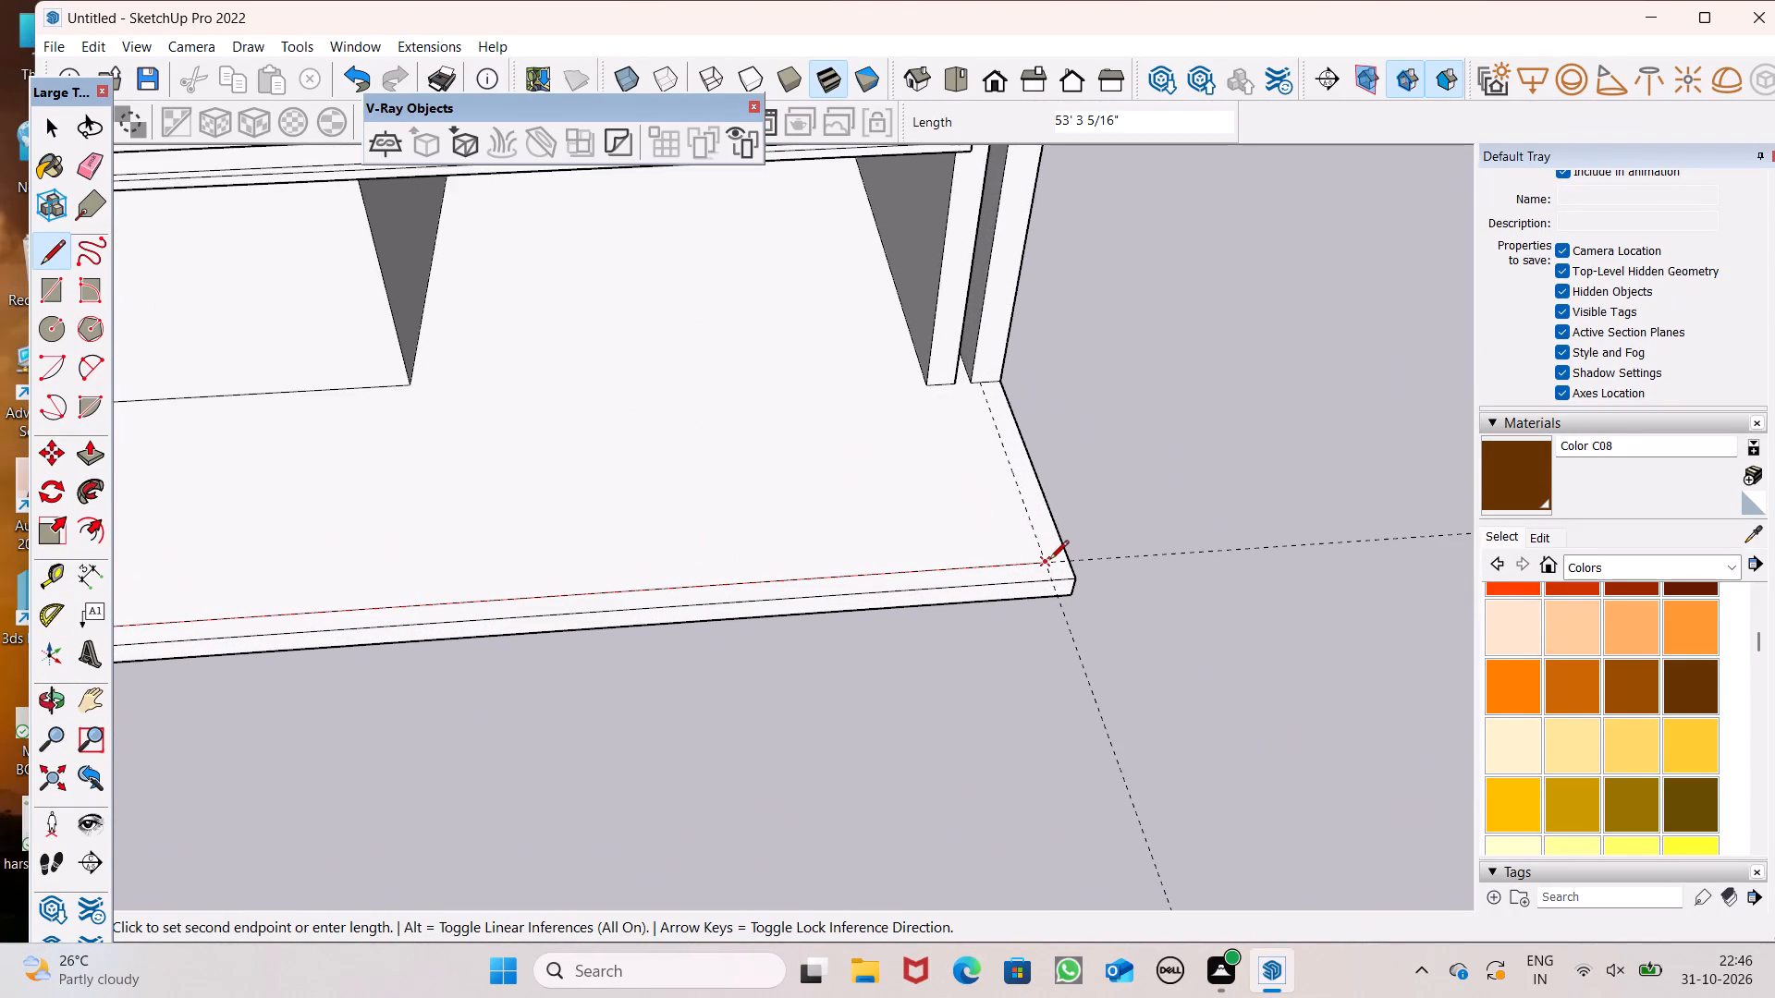
pyautogui.click(1049, 561)
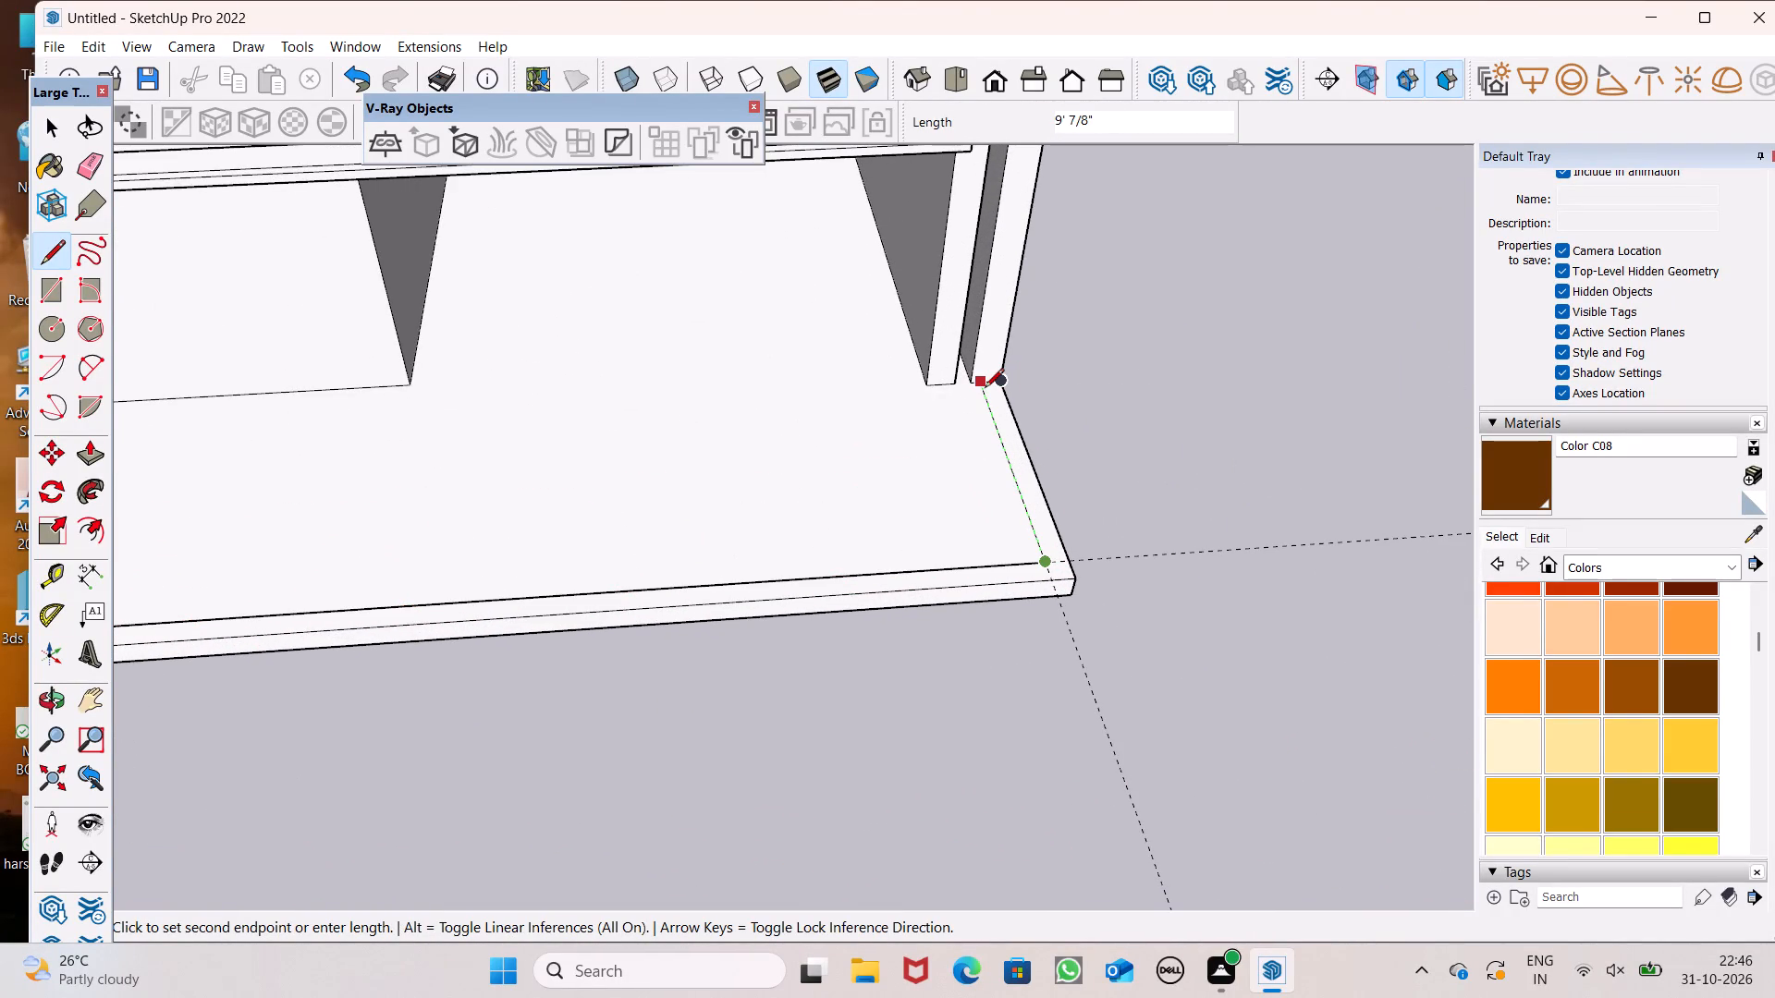
pyautogui.click(984, 389)
pyautogui.scroll(-13, 1030, 440)
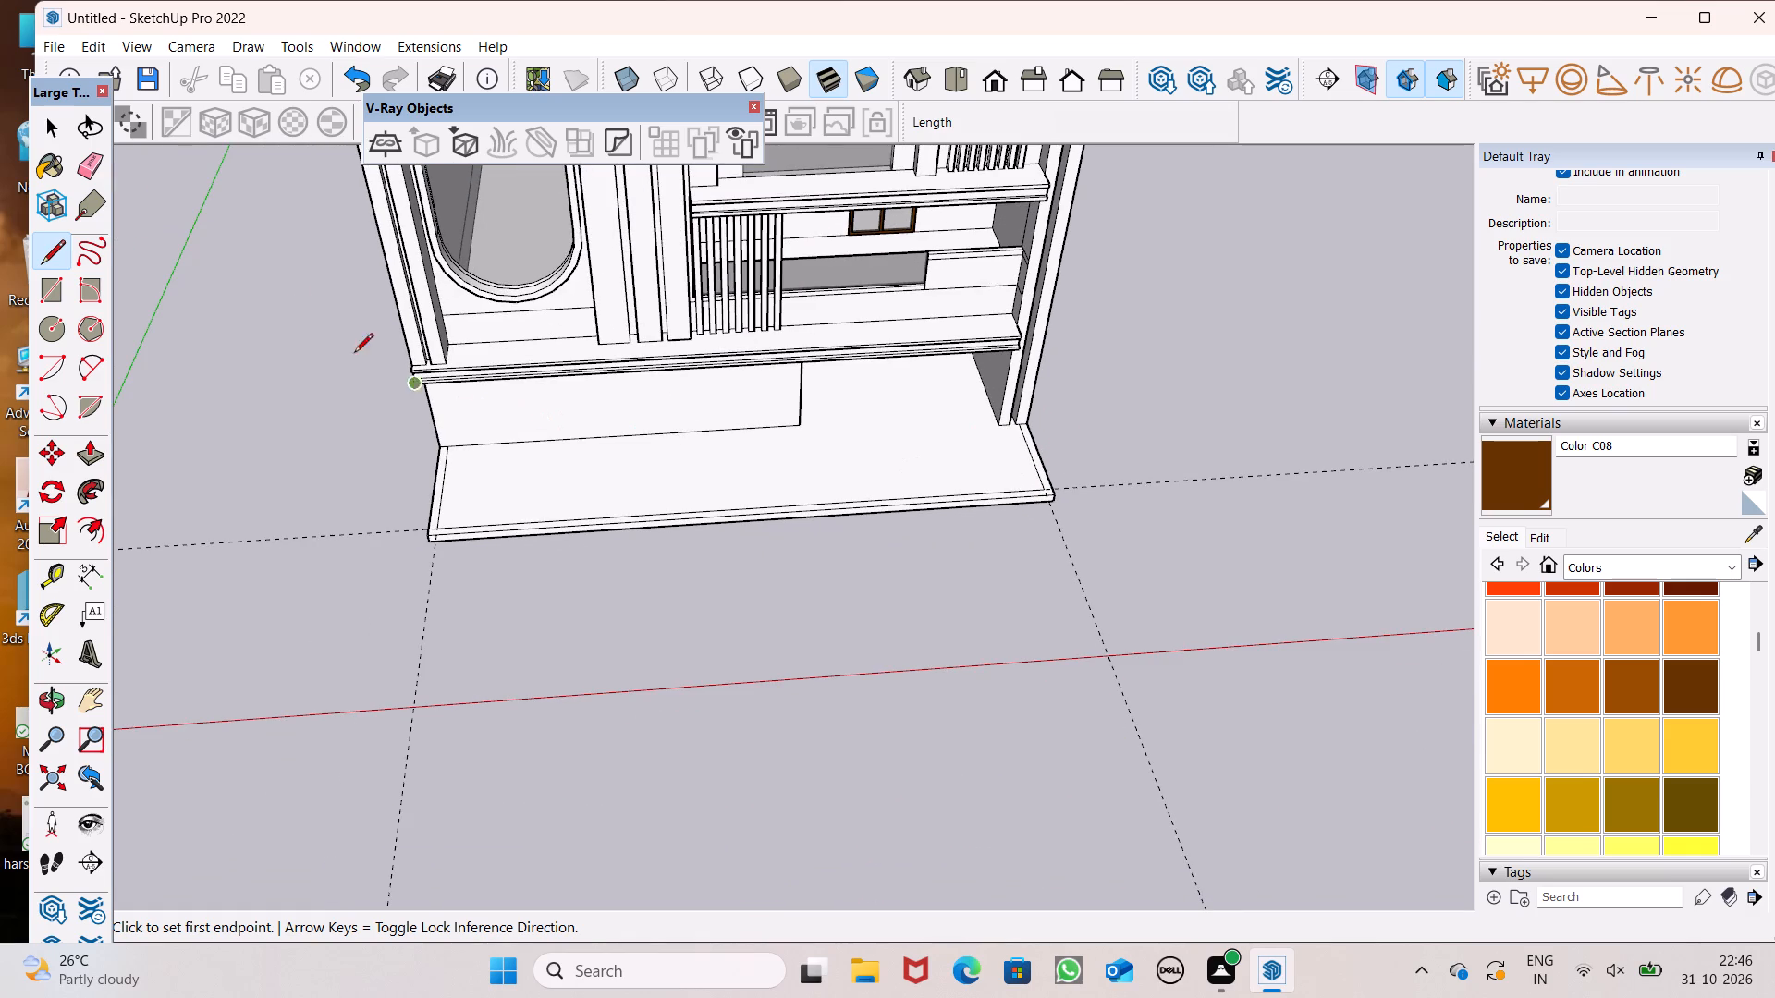
# Erase the three construction guides around the ground platform.
pyautogui.click(84, 174)
pyautogui.moveTo(273, 466); pyautogui.dragTo(416, 607)
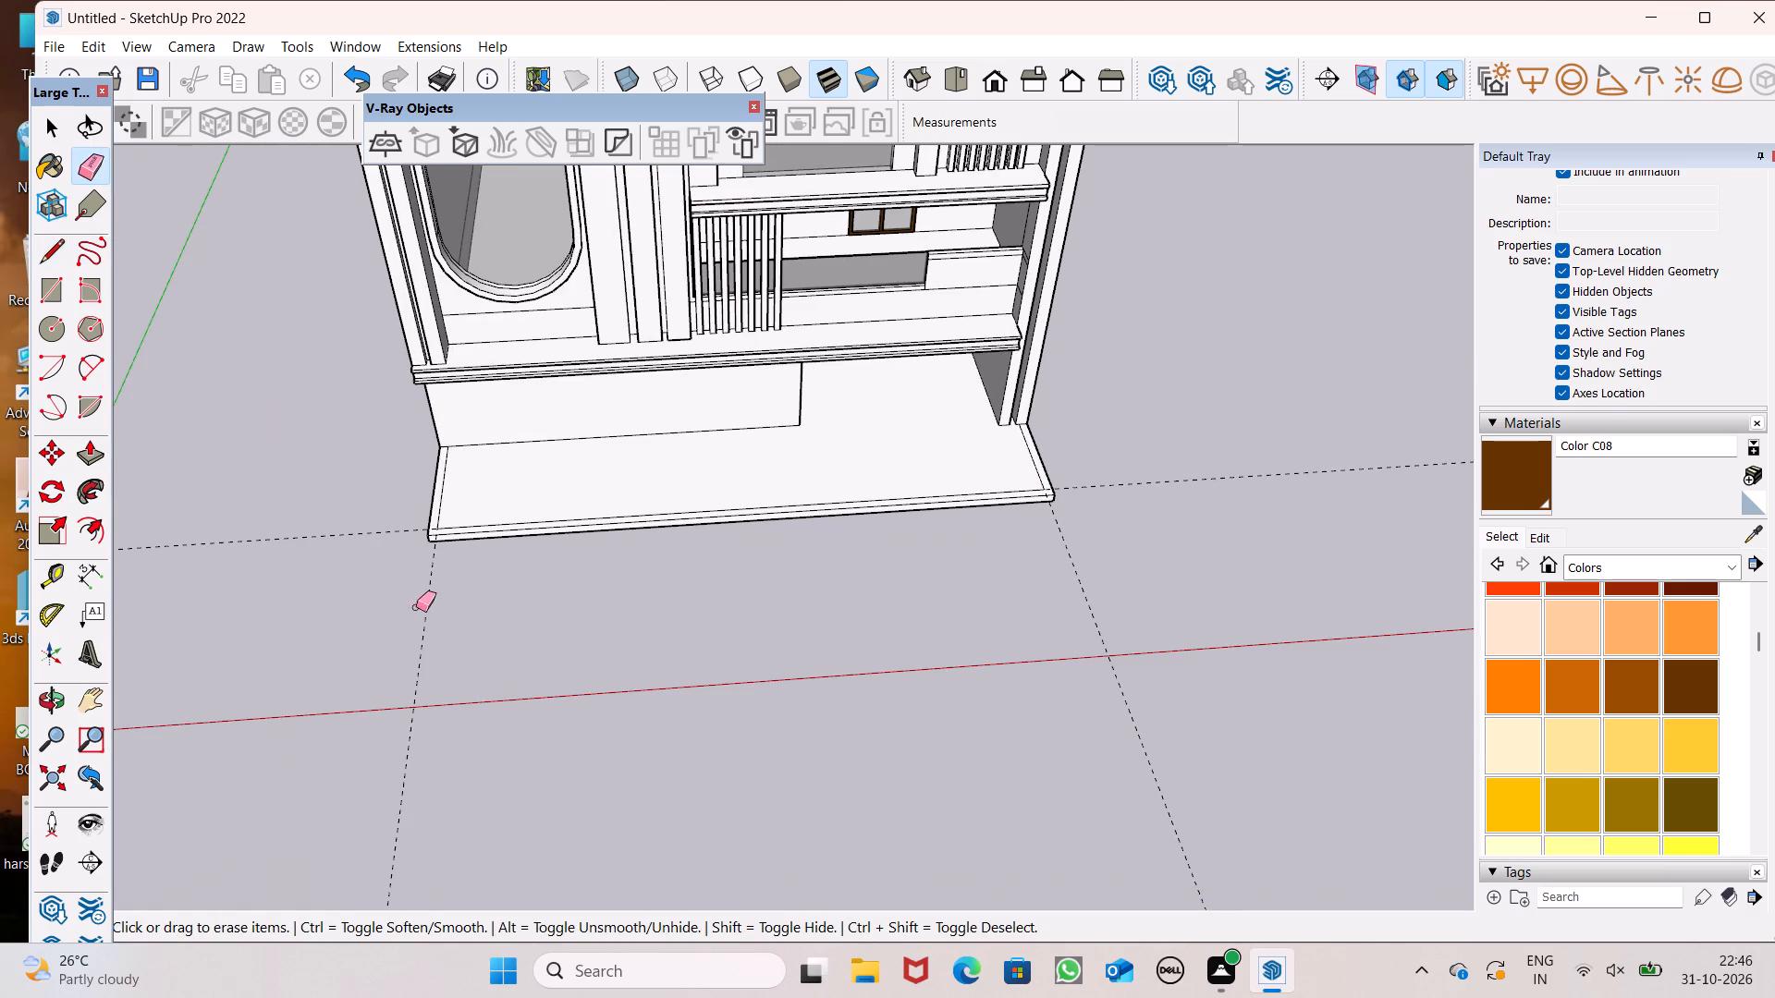
pyautogui.moveTo(416, 607); pyautogui.dragTo(435, 638)
pyautogui.click(435, 638)
pyautogui.moveTo(1054, 602); pyautogui.dragTo(1091, 583)
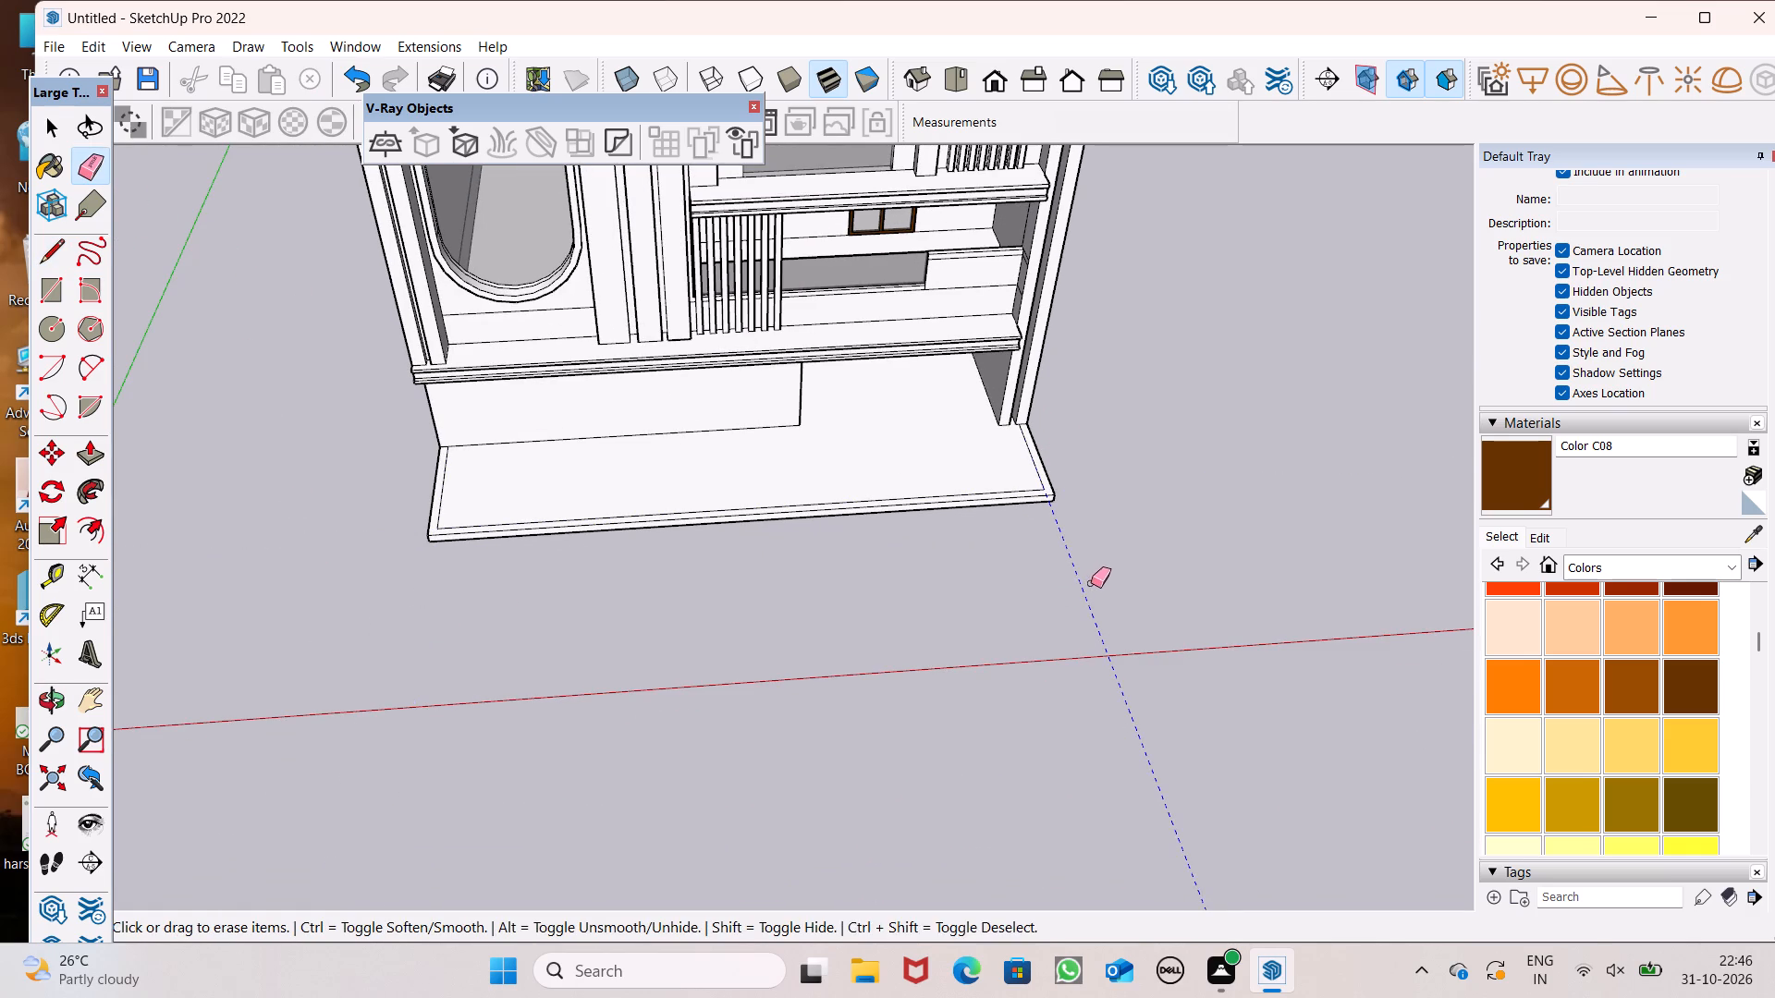
pyautogui.moveTo(1091, 583); pyautogui.dragTo(1092, 578)
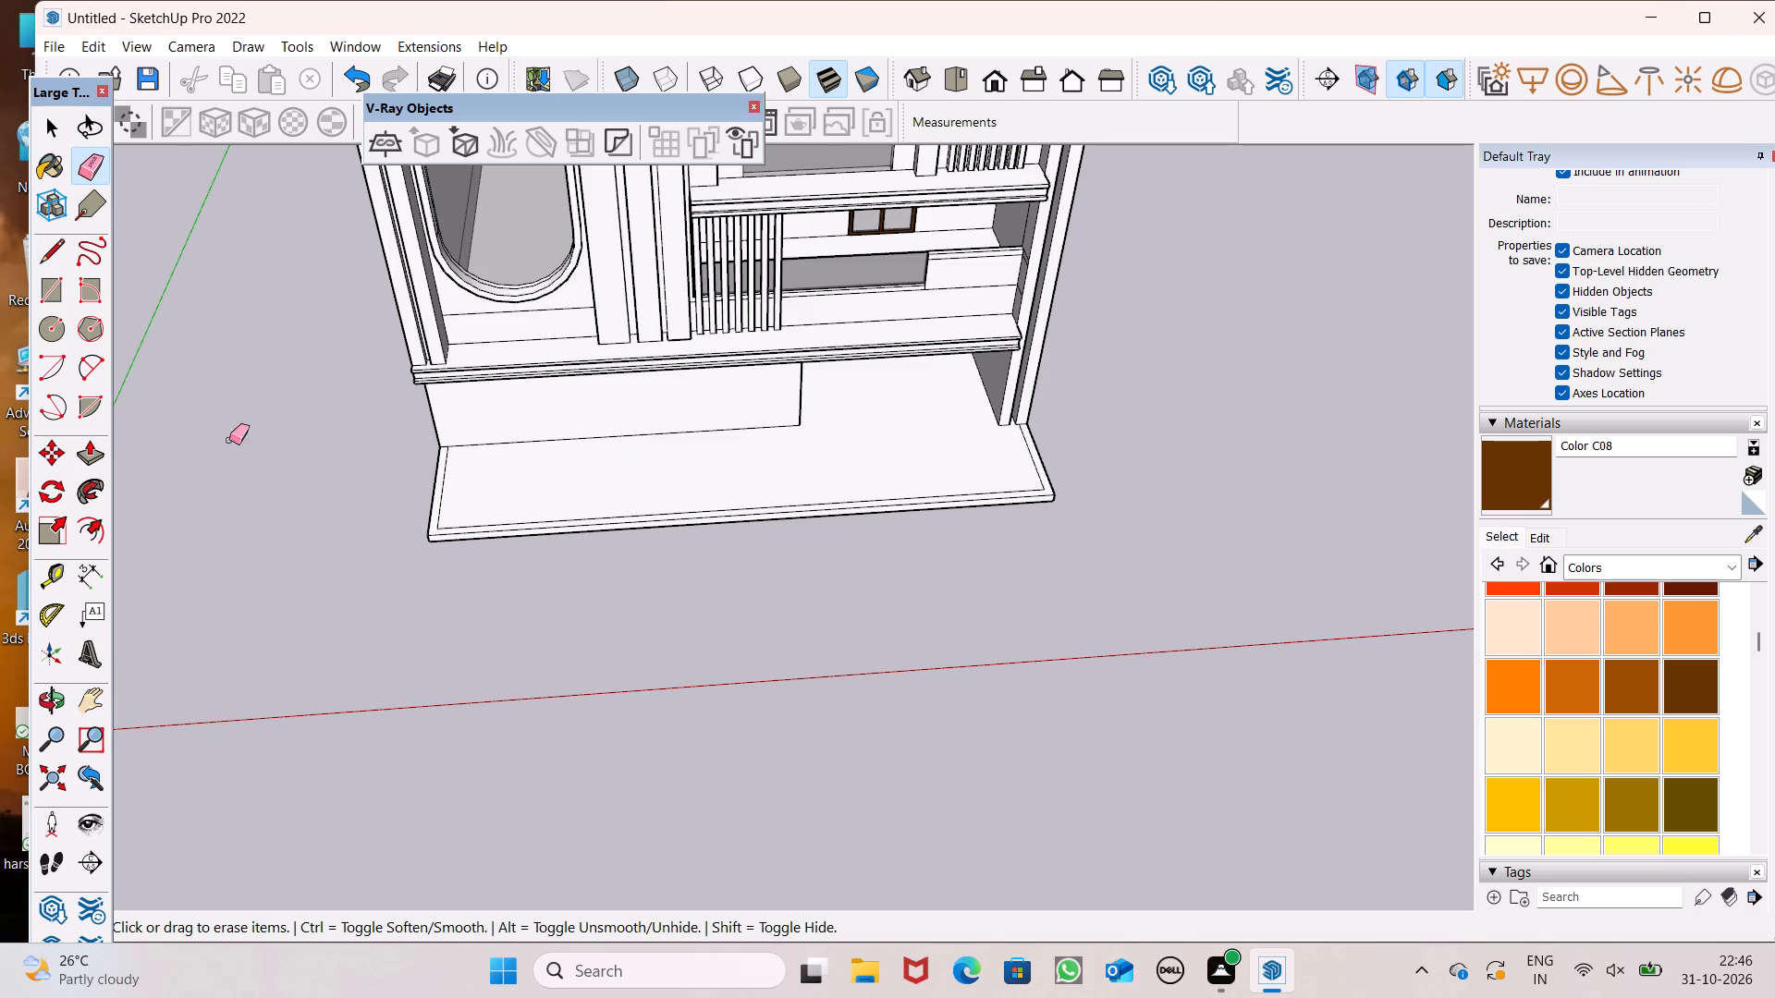
# Draw a 9" line across the front border strip near the platform corner beside the outer columns.
pyautogui.click(44, 262)
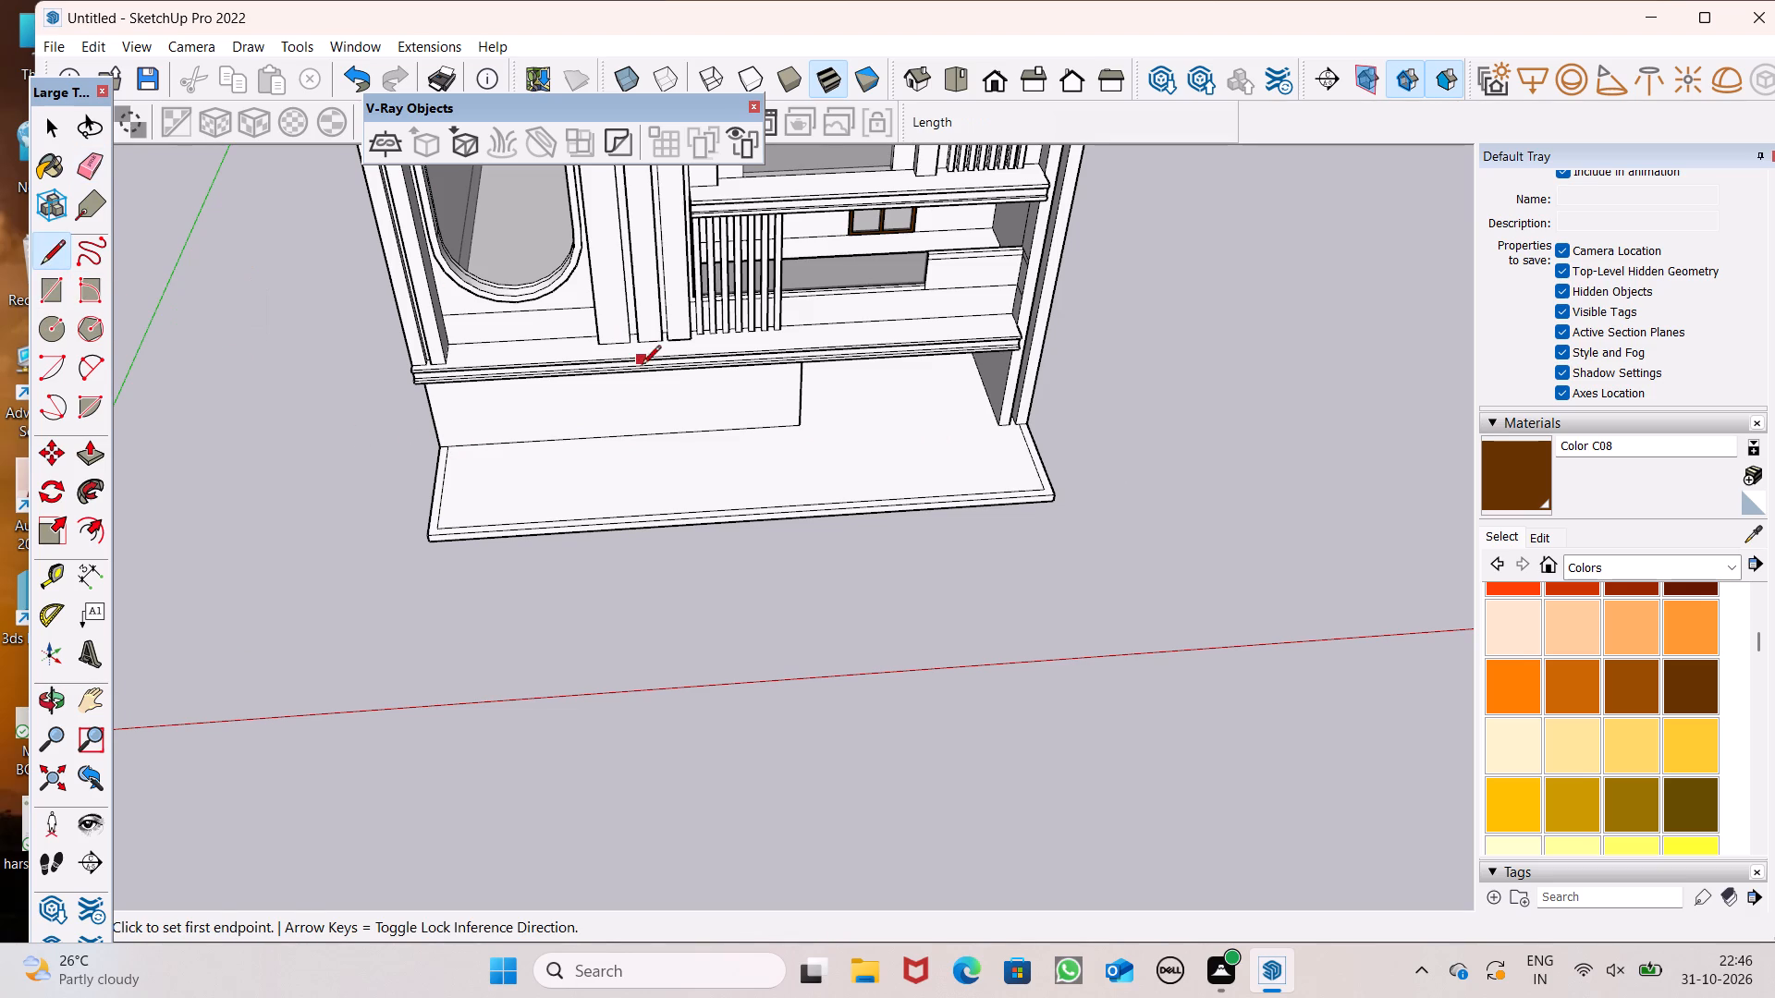
pyautogui.scroll(-1, 504, 376)
pyautogui.scroll(7, 929, 419)
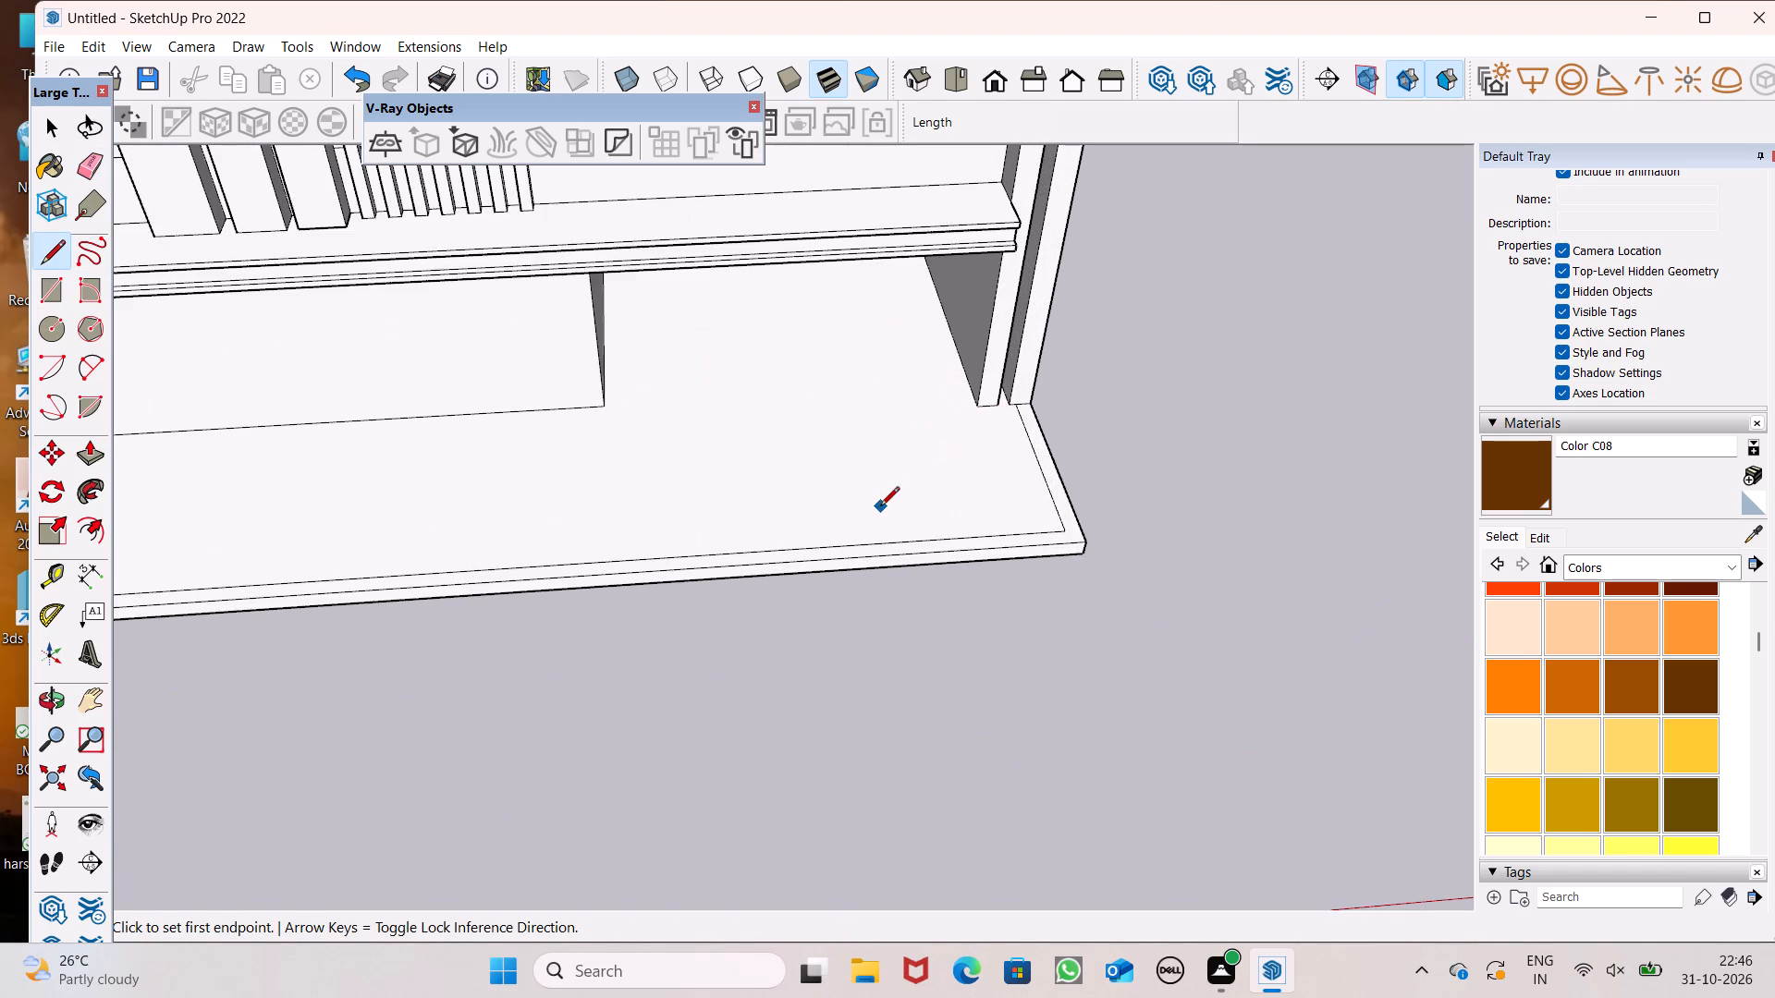
pyautogui.scroll(-1, 880, 507)
pyautogui.moveTo(925, 549); pyautogui.dragTo(876, 569, button='middle')
pyautogui.scroll(6, 876, 569)
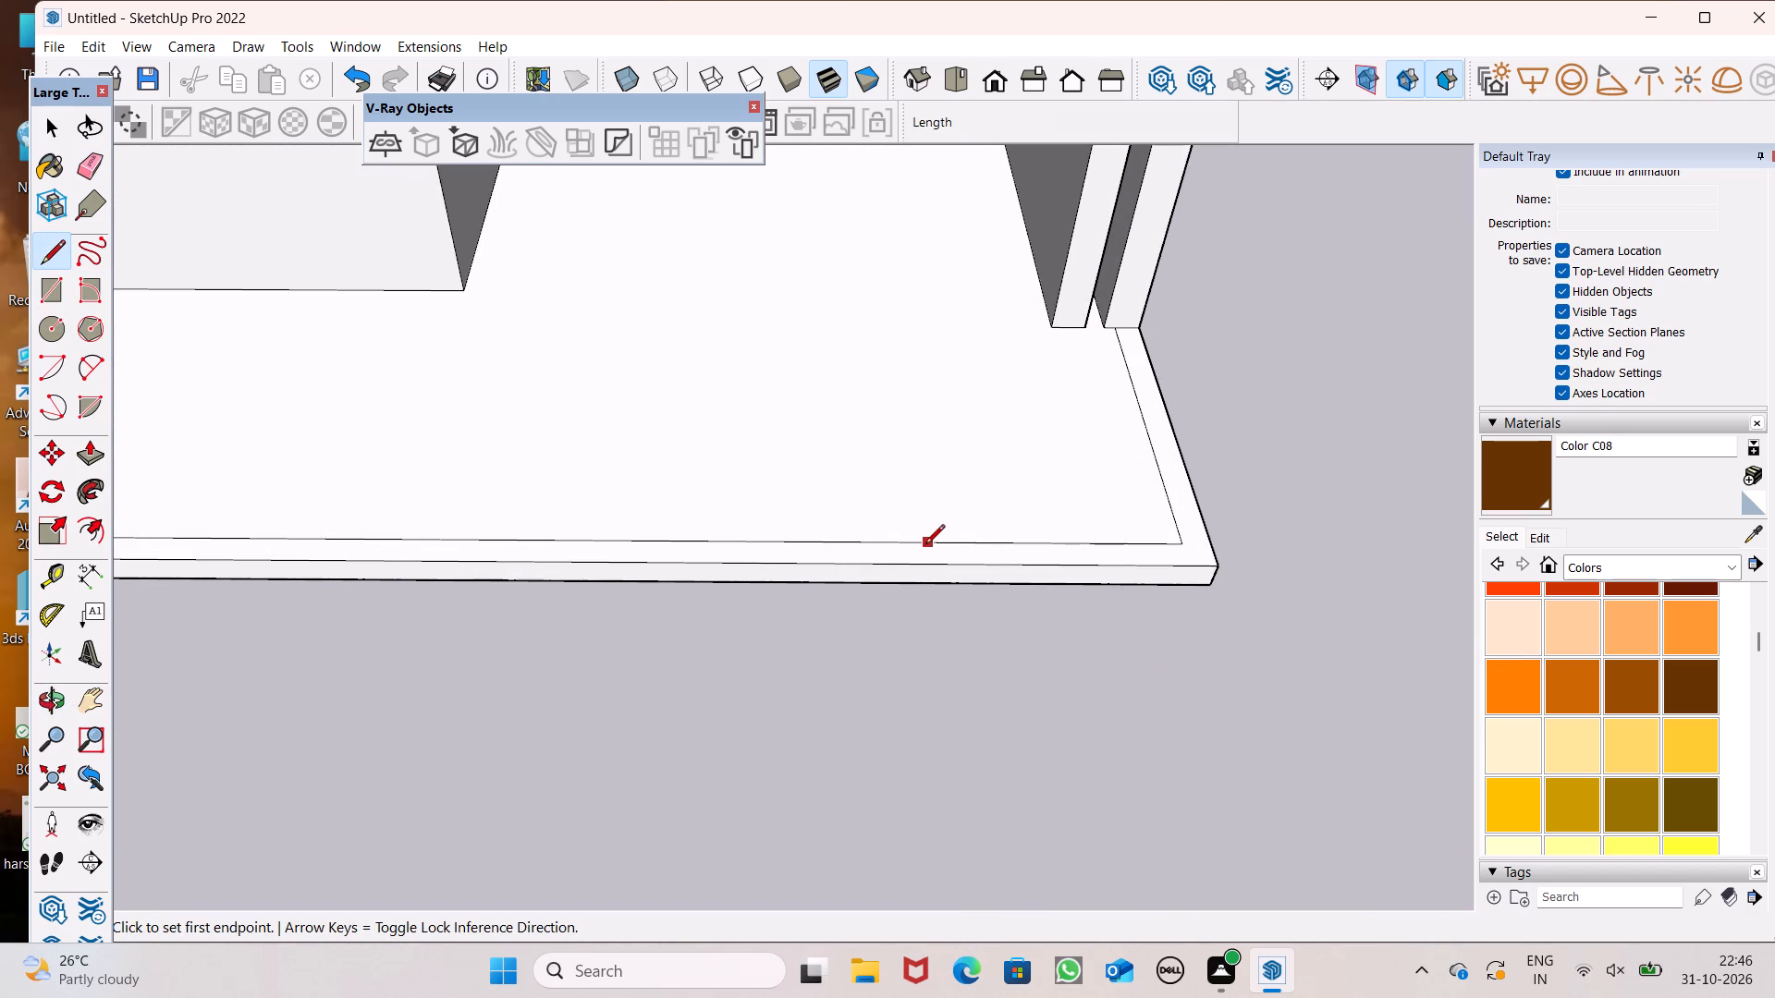
pyautogui.click(921, 542)
pyautogui.click(923, 561)
# Draw a second 9" line across the front border strip near its middle, marking off a gate-like gap.
pyautogui.scroll(-10, 1164, 532)
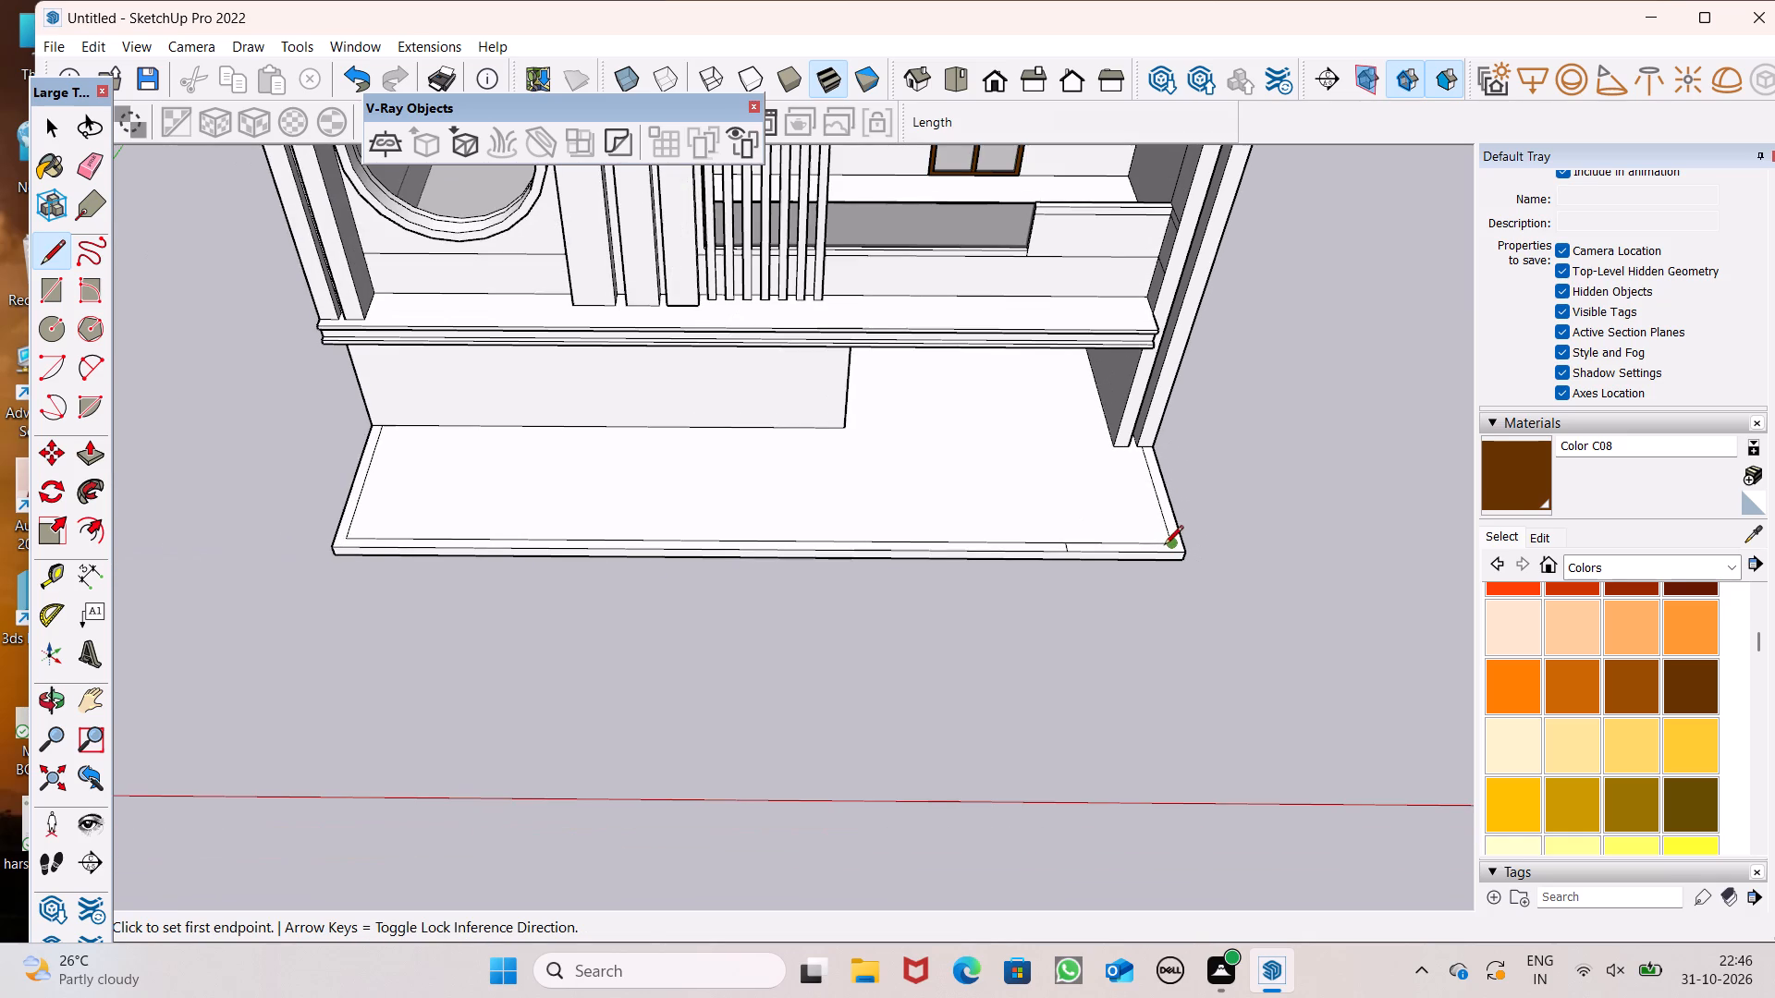
pyautogui.scroll(5, 777, 547)
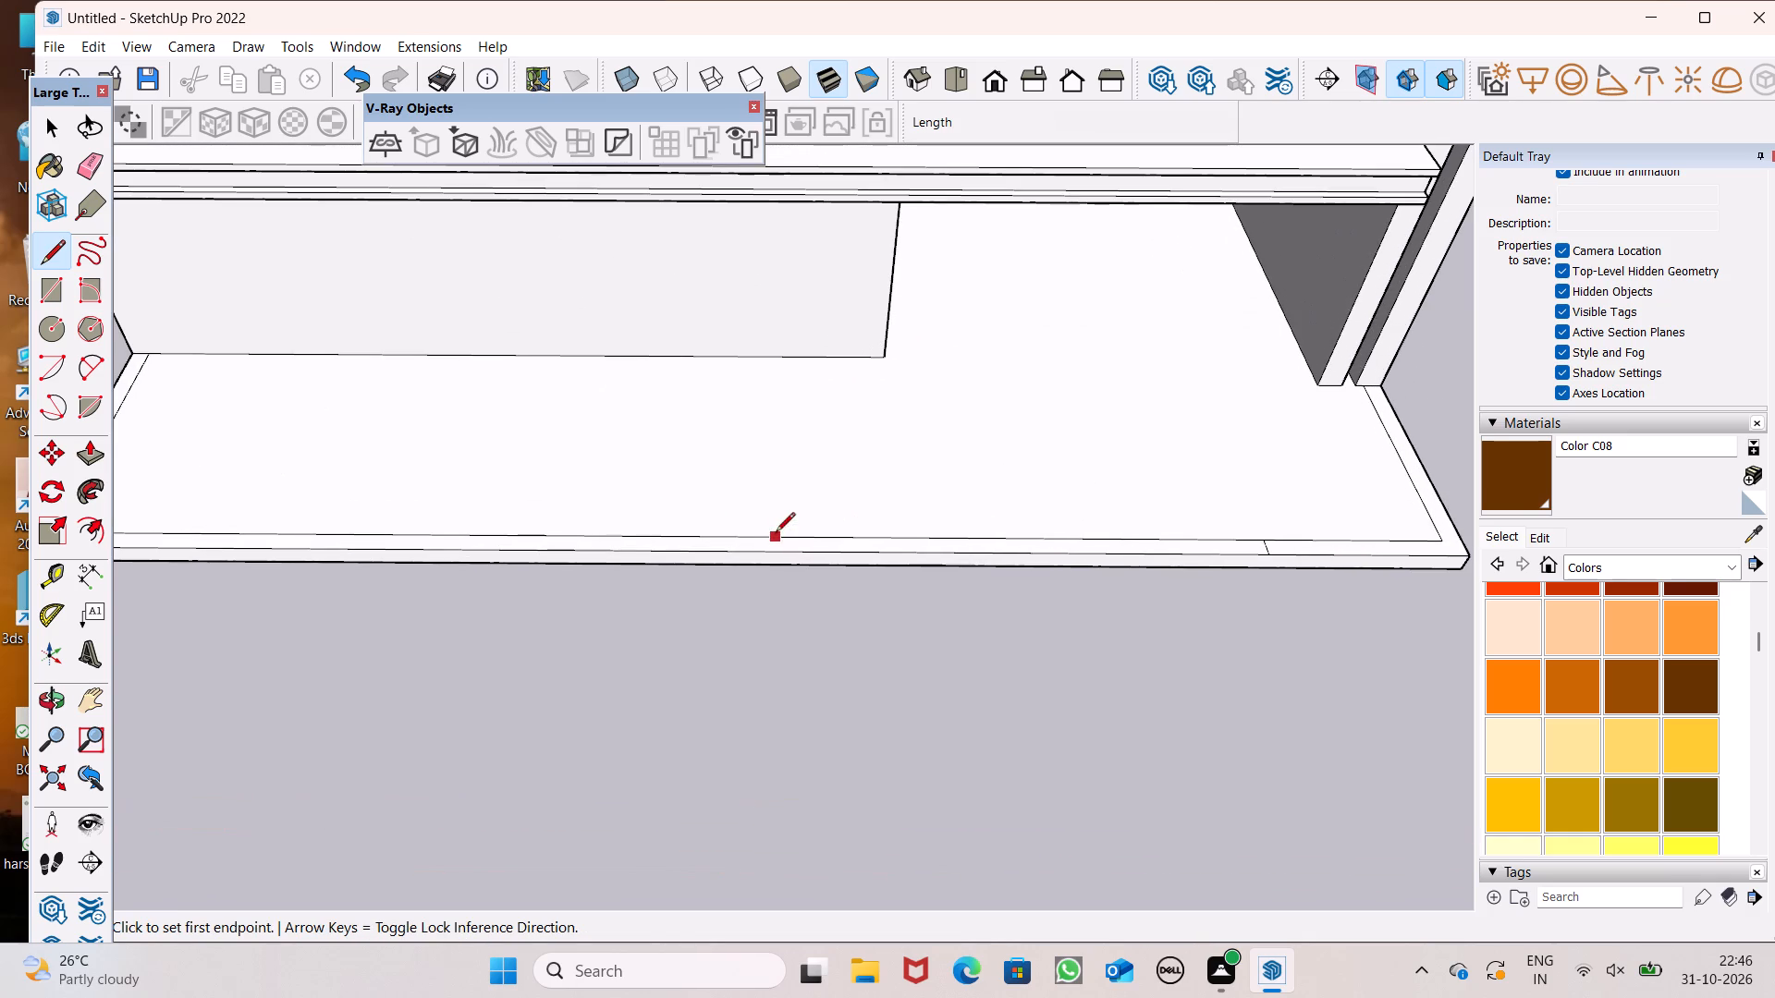
pyautogui.click(804, 534)
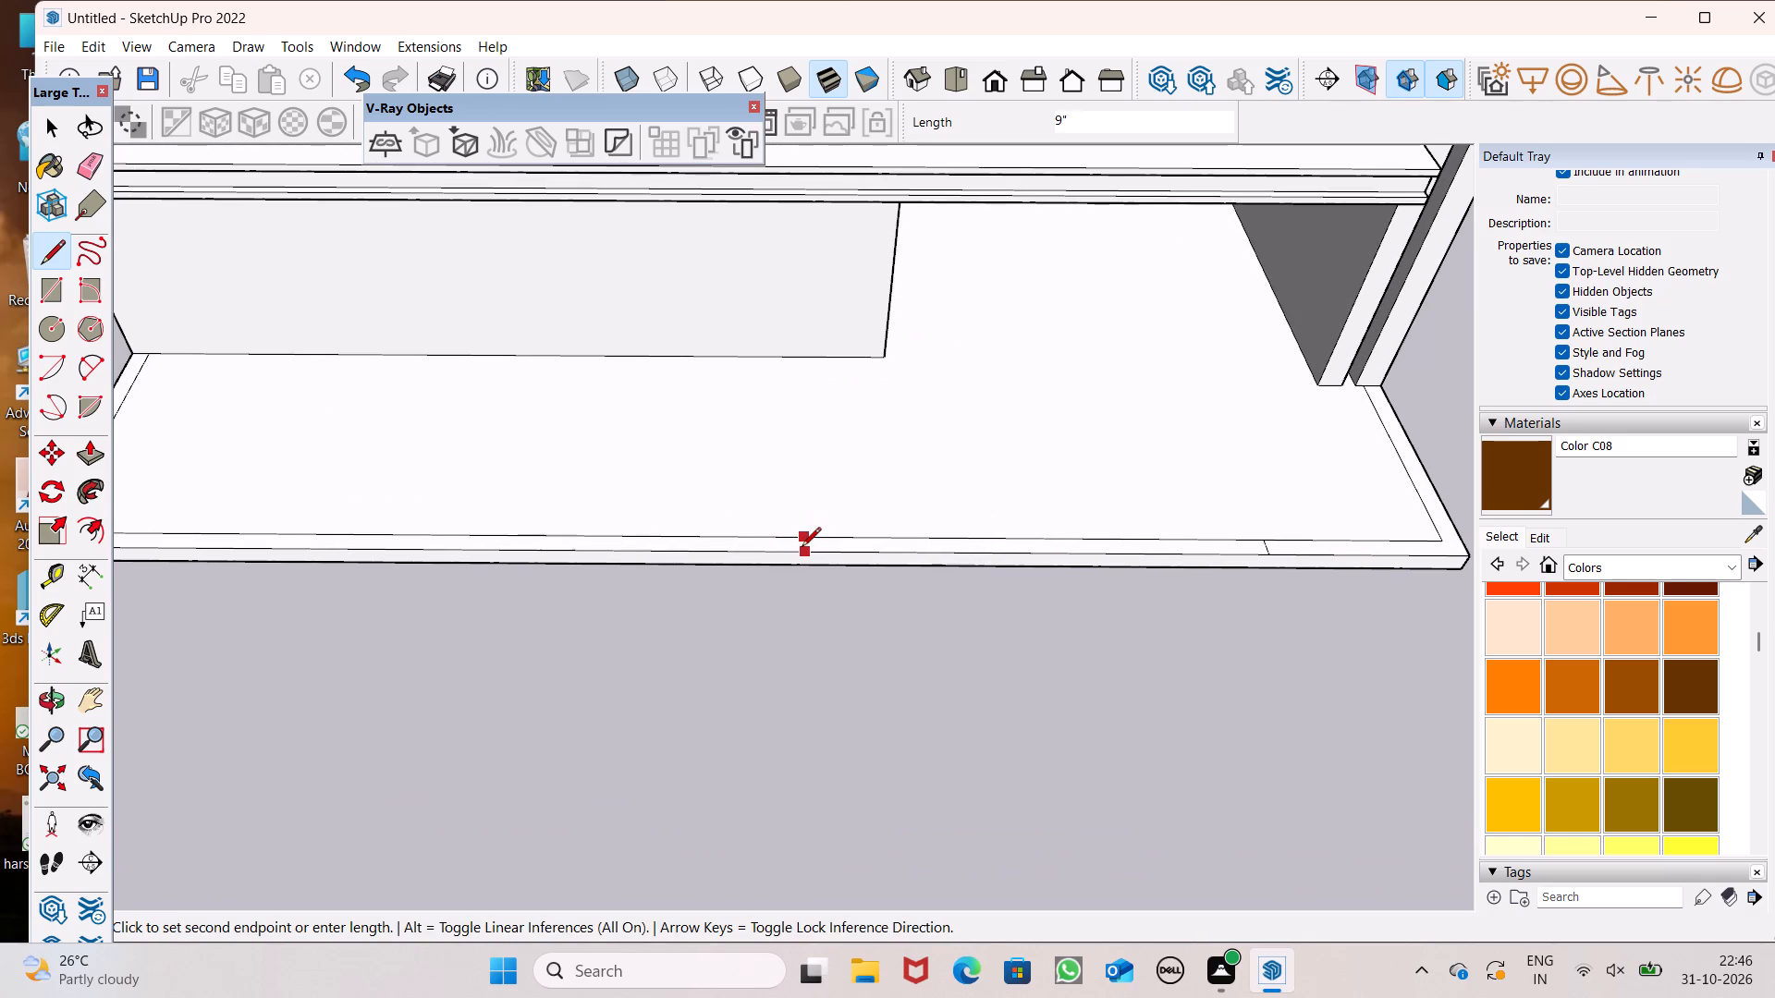
pyautogui.click(802, 548)
# Push/Pull the border strip section along the oval-window side and adjoining front up 8' to form a boundary wall.
pyautogui.scroll(-7, 923, 502)
pyautogui.middleClick(922, 565)
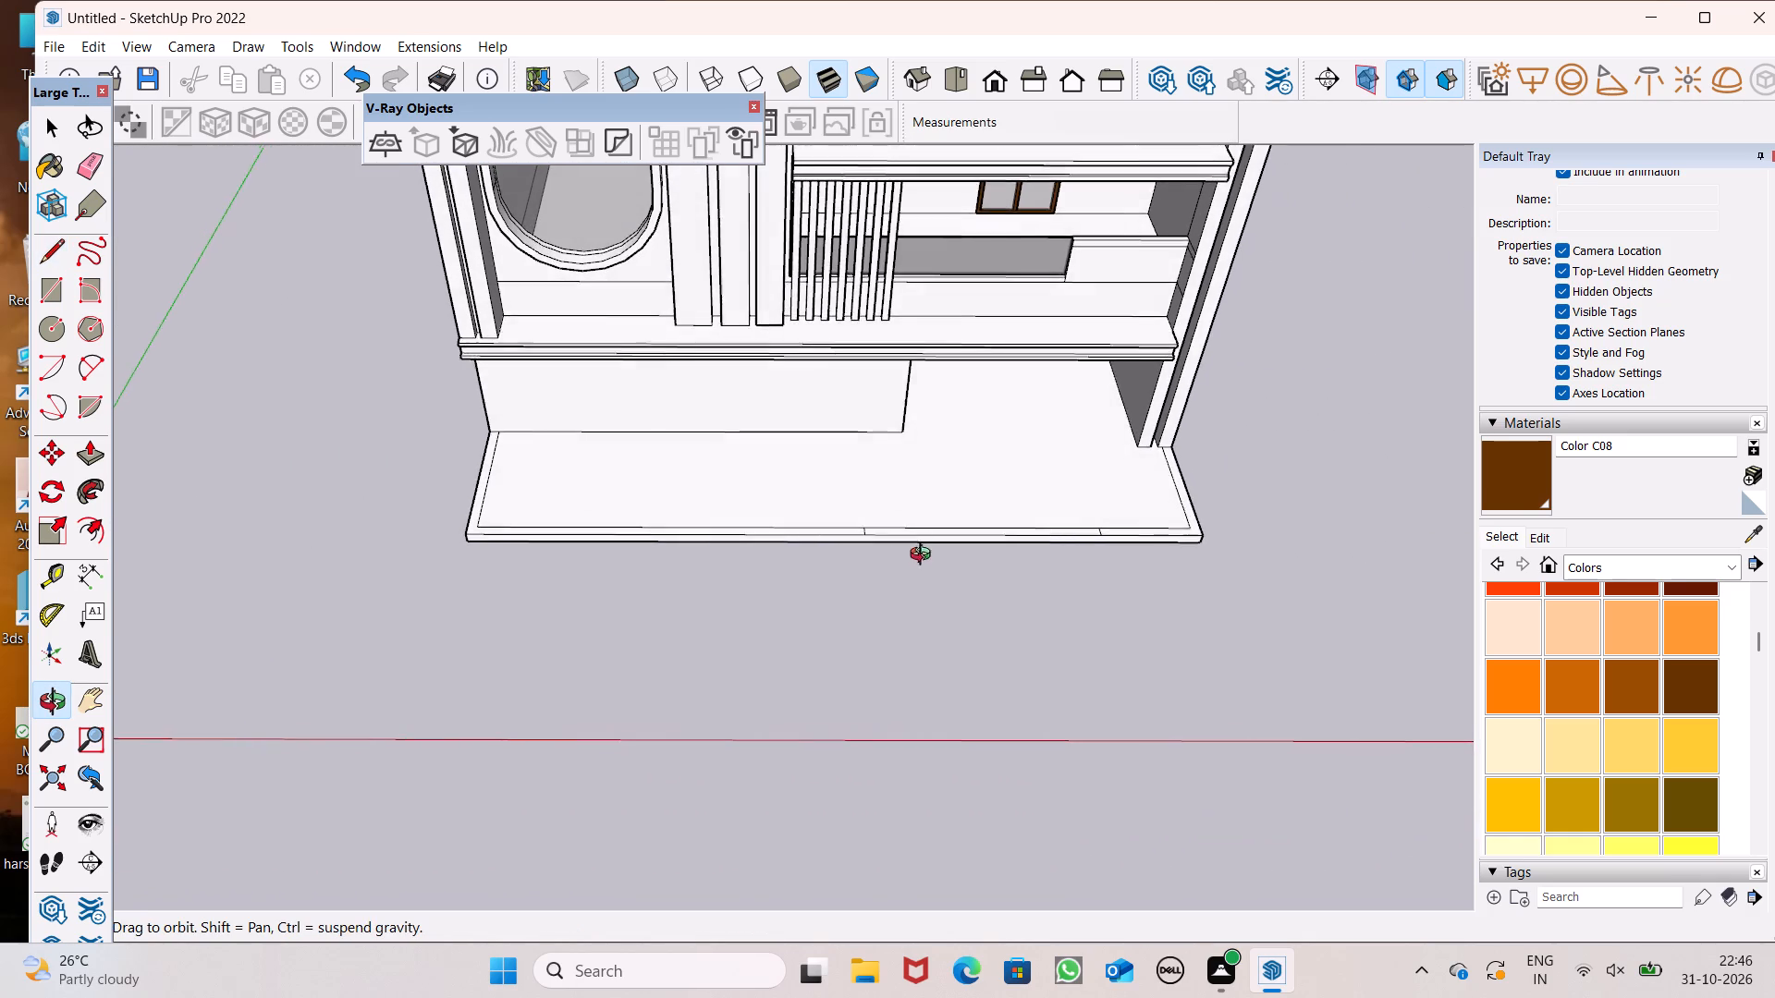
pyautogui.scroll(-3, 895, 582)
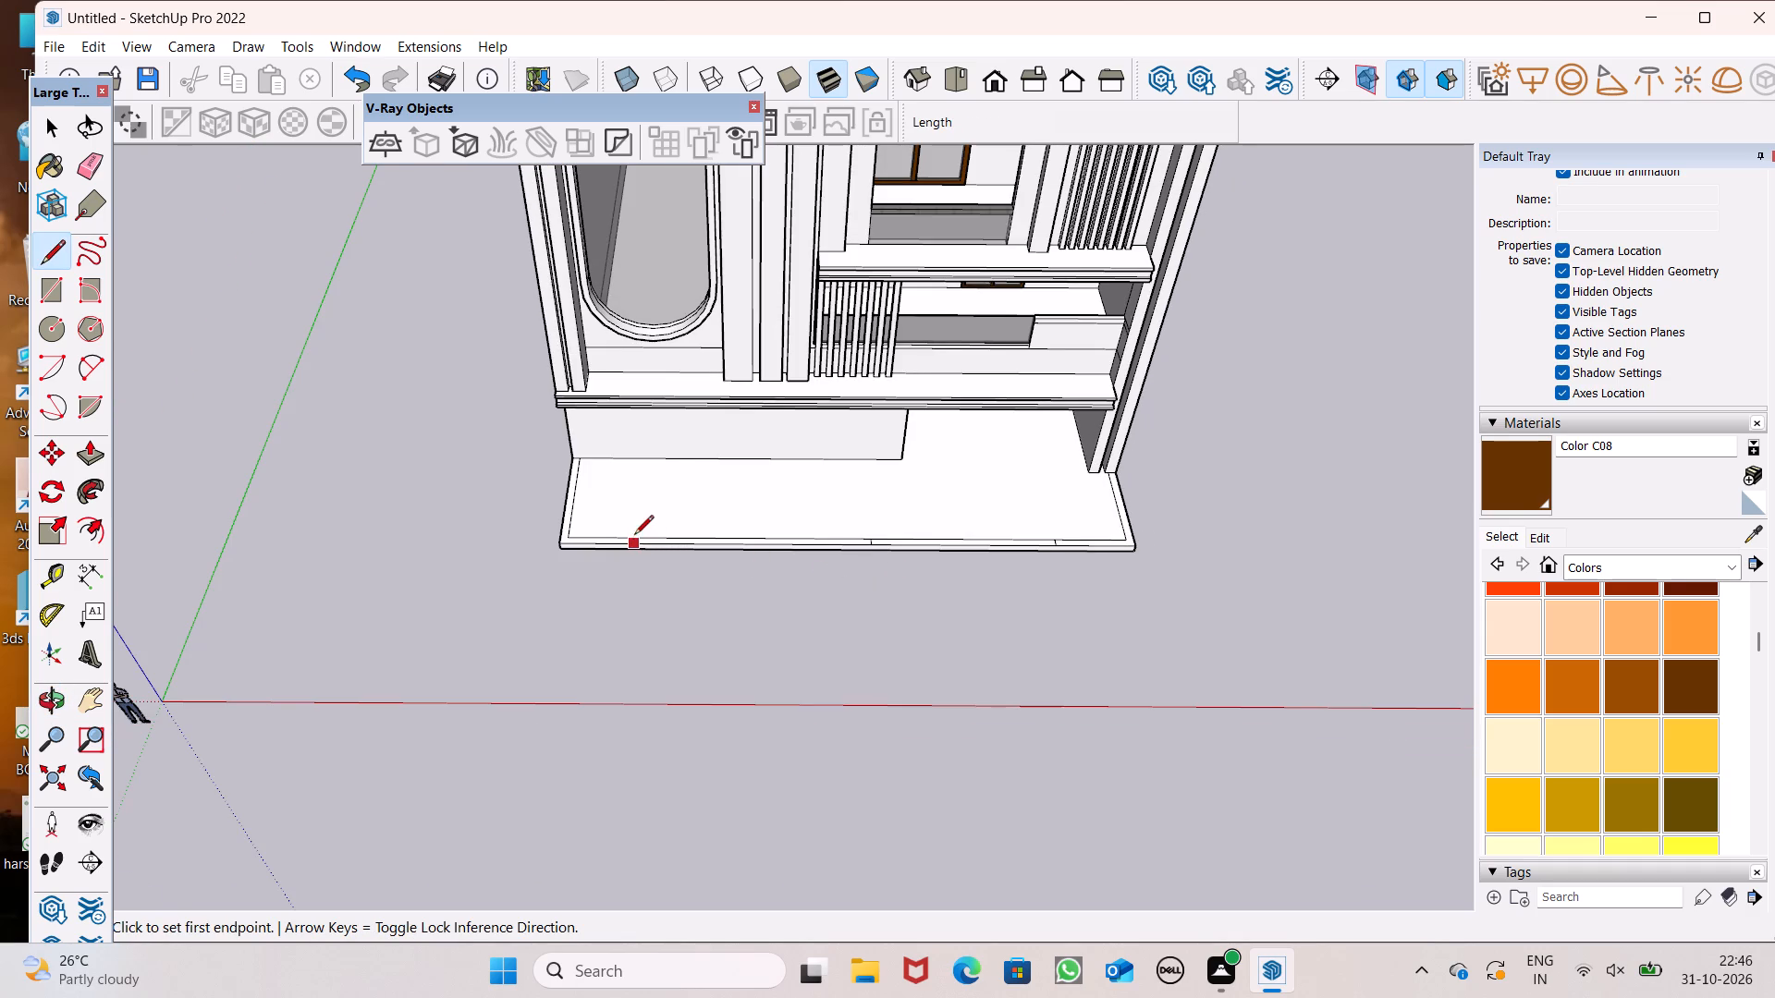
pyautogui.scroll(2, 587, 521)
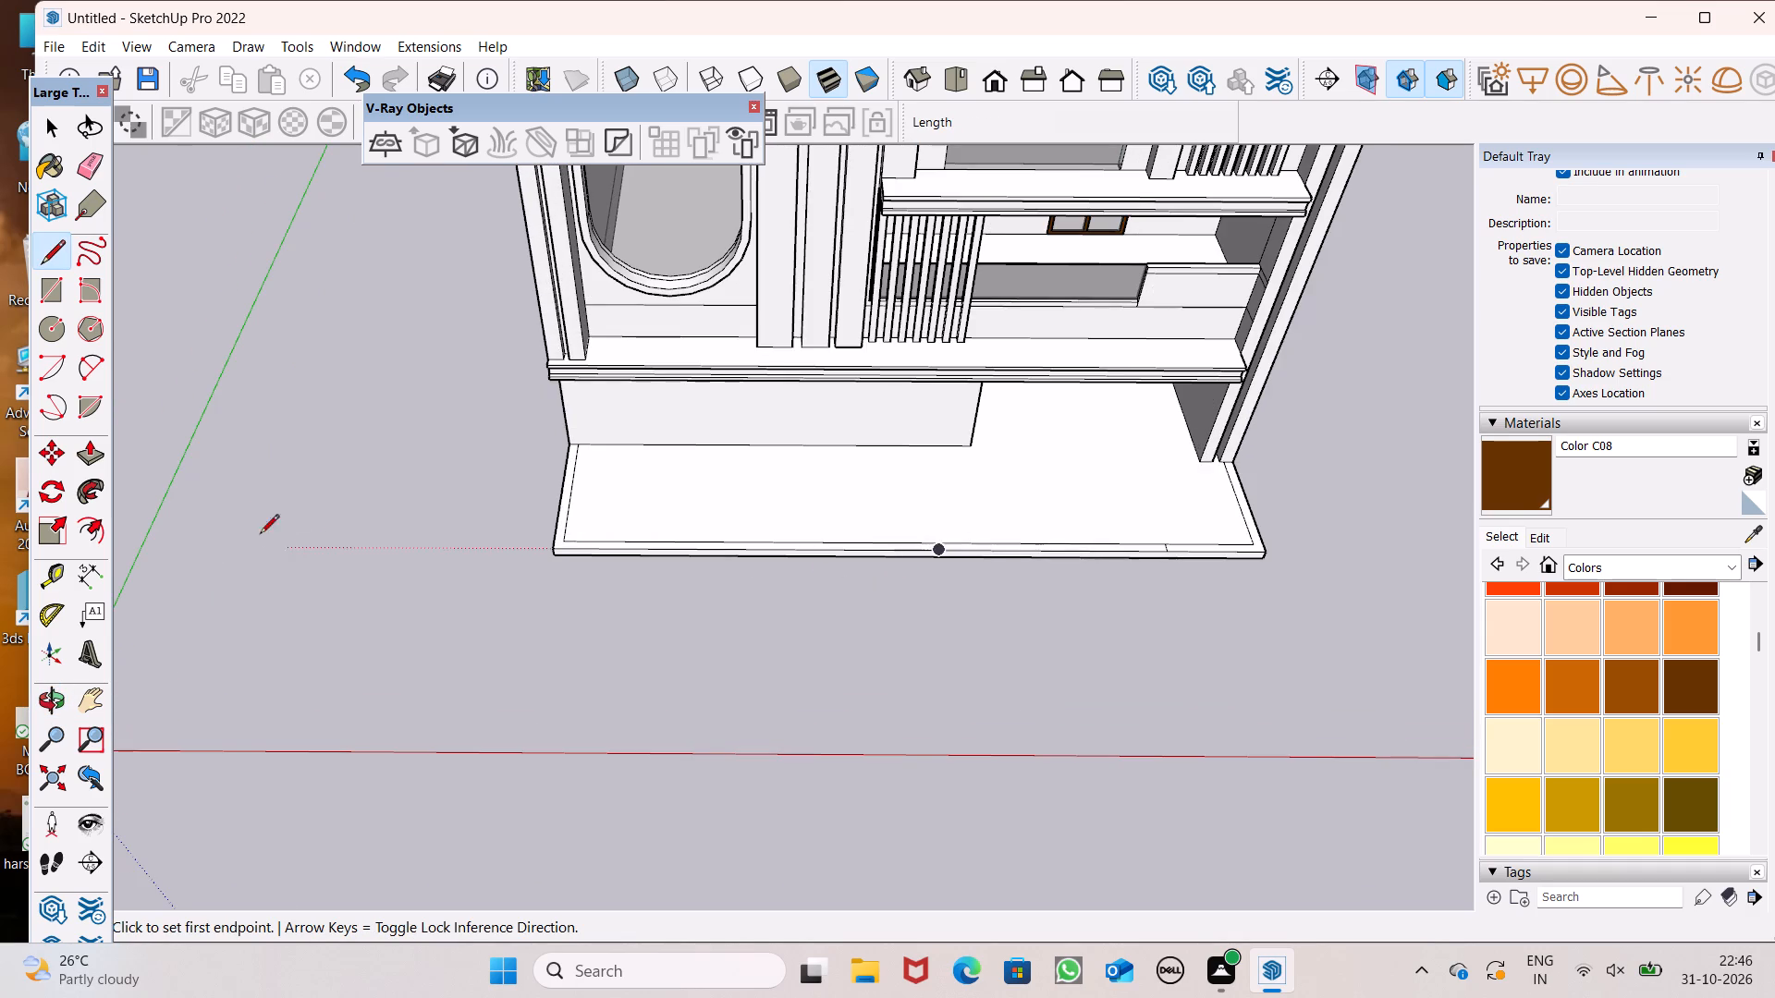
pyautogui.click(92, 467)
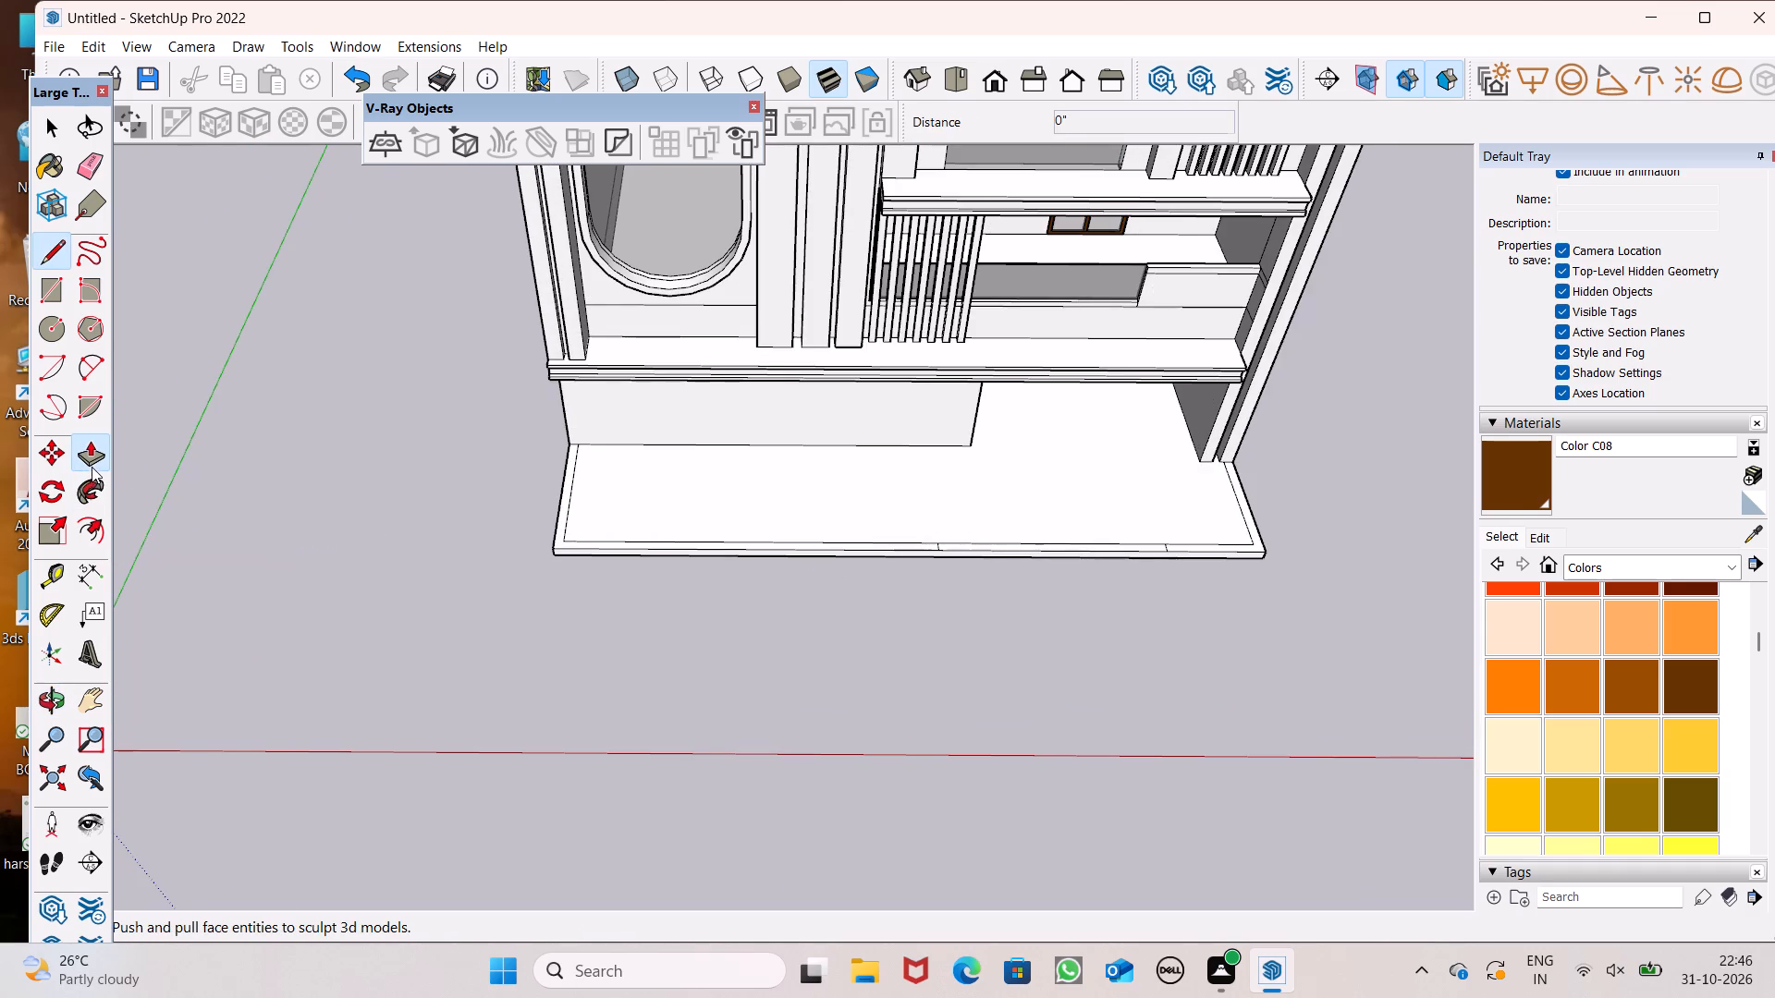
pyautogui.scroll(4, 445, 478)
pyautogui.click(579, 556)
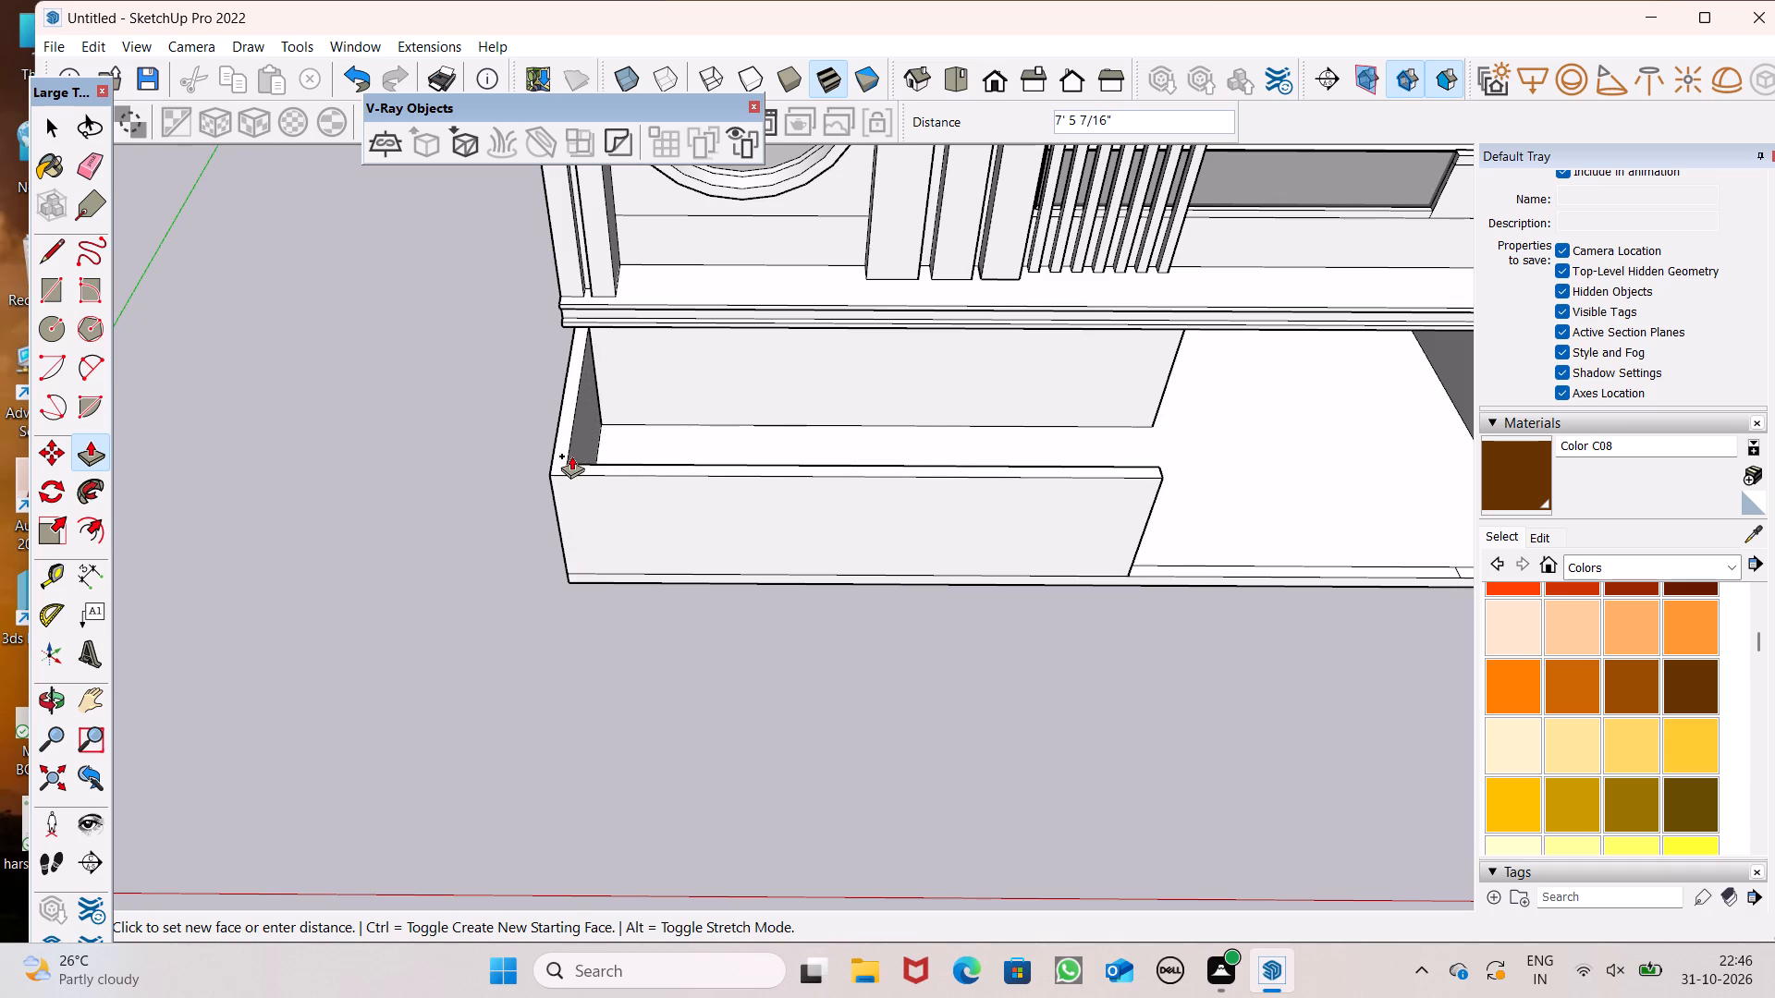
pyautogui.write("8'")
pyautogui.press('Return')
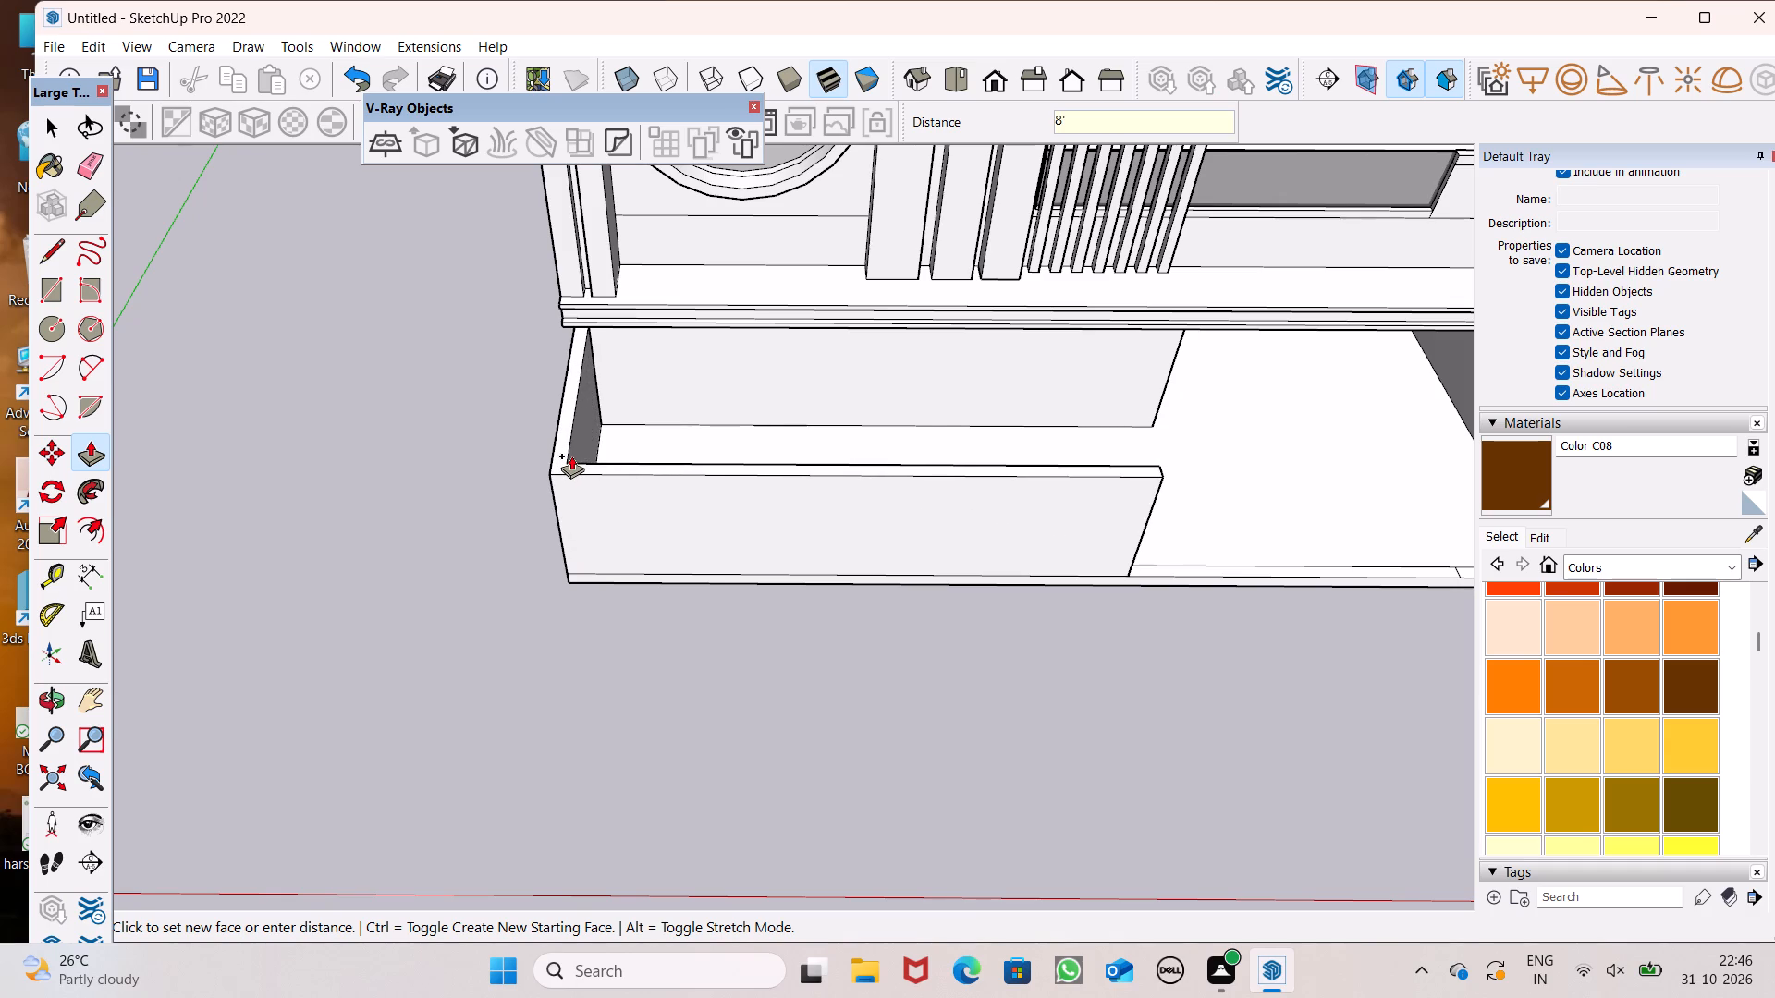
# Push/Pull the platform's front edge face, below the boundary wall, outward about 2' 10 3/4" as a ledge.
pyautogui.scroll(-5, 563, 449)
pyautogui.moveTo(651, 482); pyautogui.dragTo(662, 252, button='middle')
pyautogui.scroll(1, 662, 252)
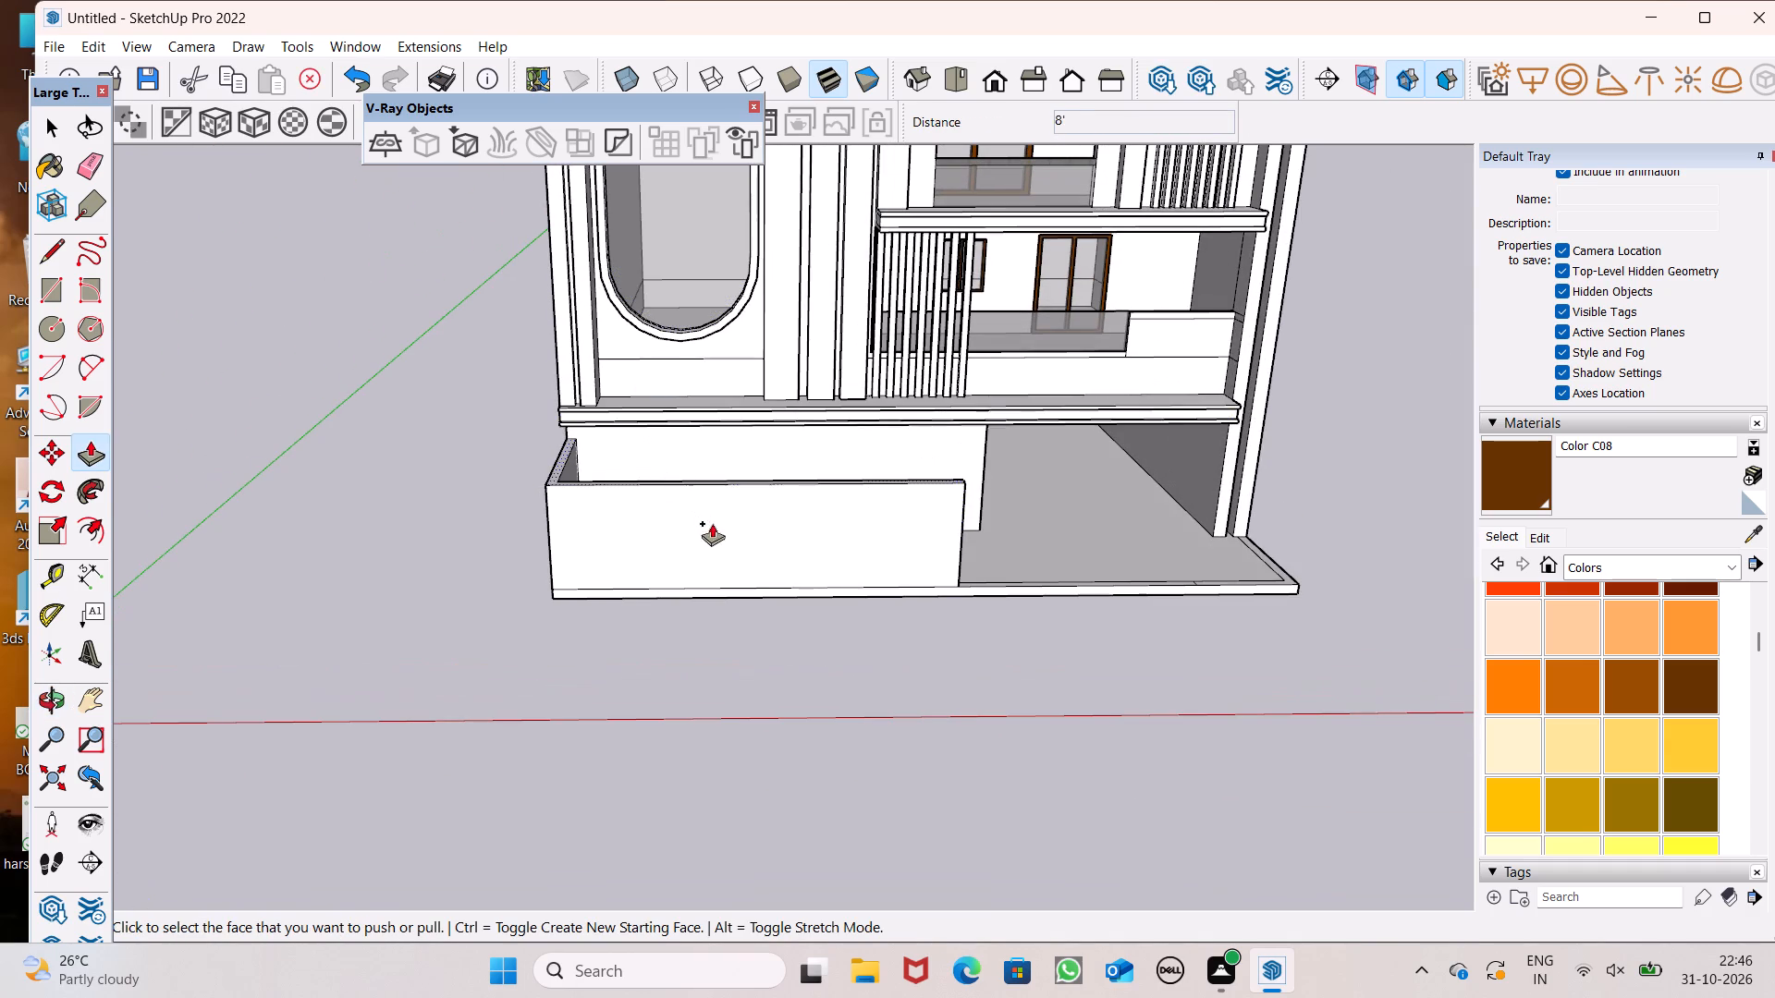
pyautogui.moveTo(713, 529); pyautogui.dragTo(763, 641, button='middle')
pyautogui.scroll(-4, 684, 506)
pyautogui.scroll(5, 725, 591)
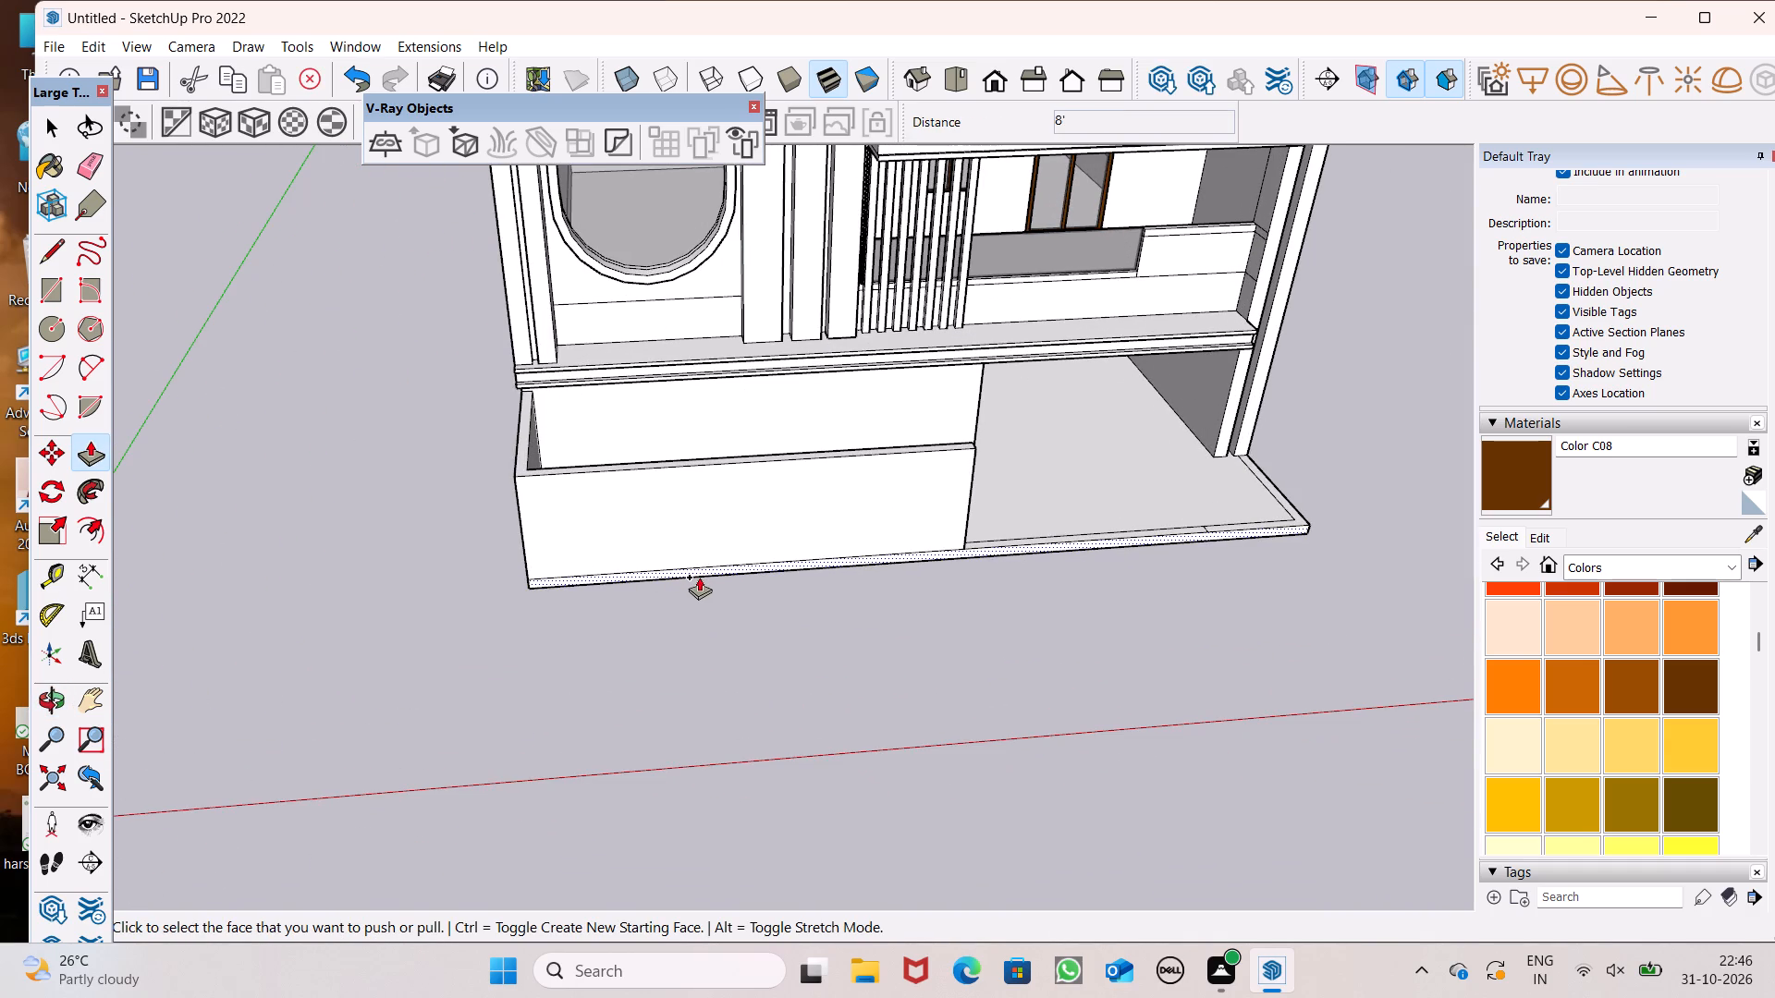
pyautogui.moveTo(699, 577); pyautogui.dragTo(703, 602)
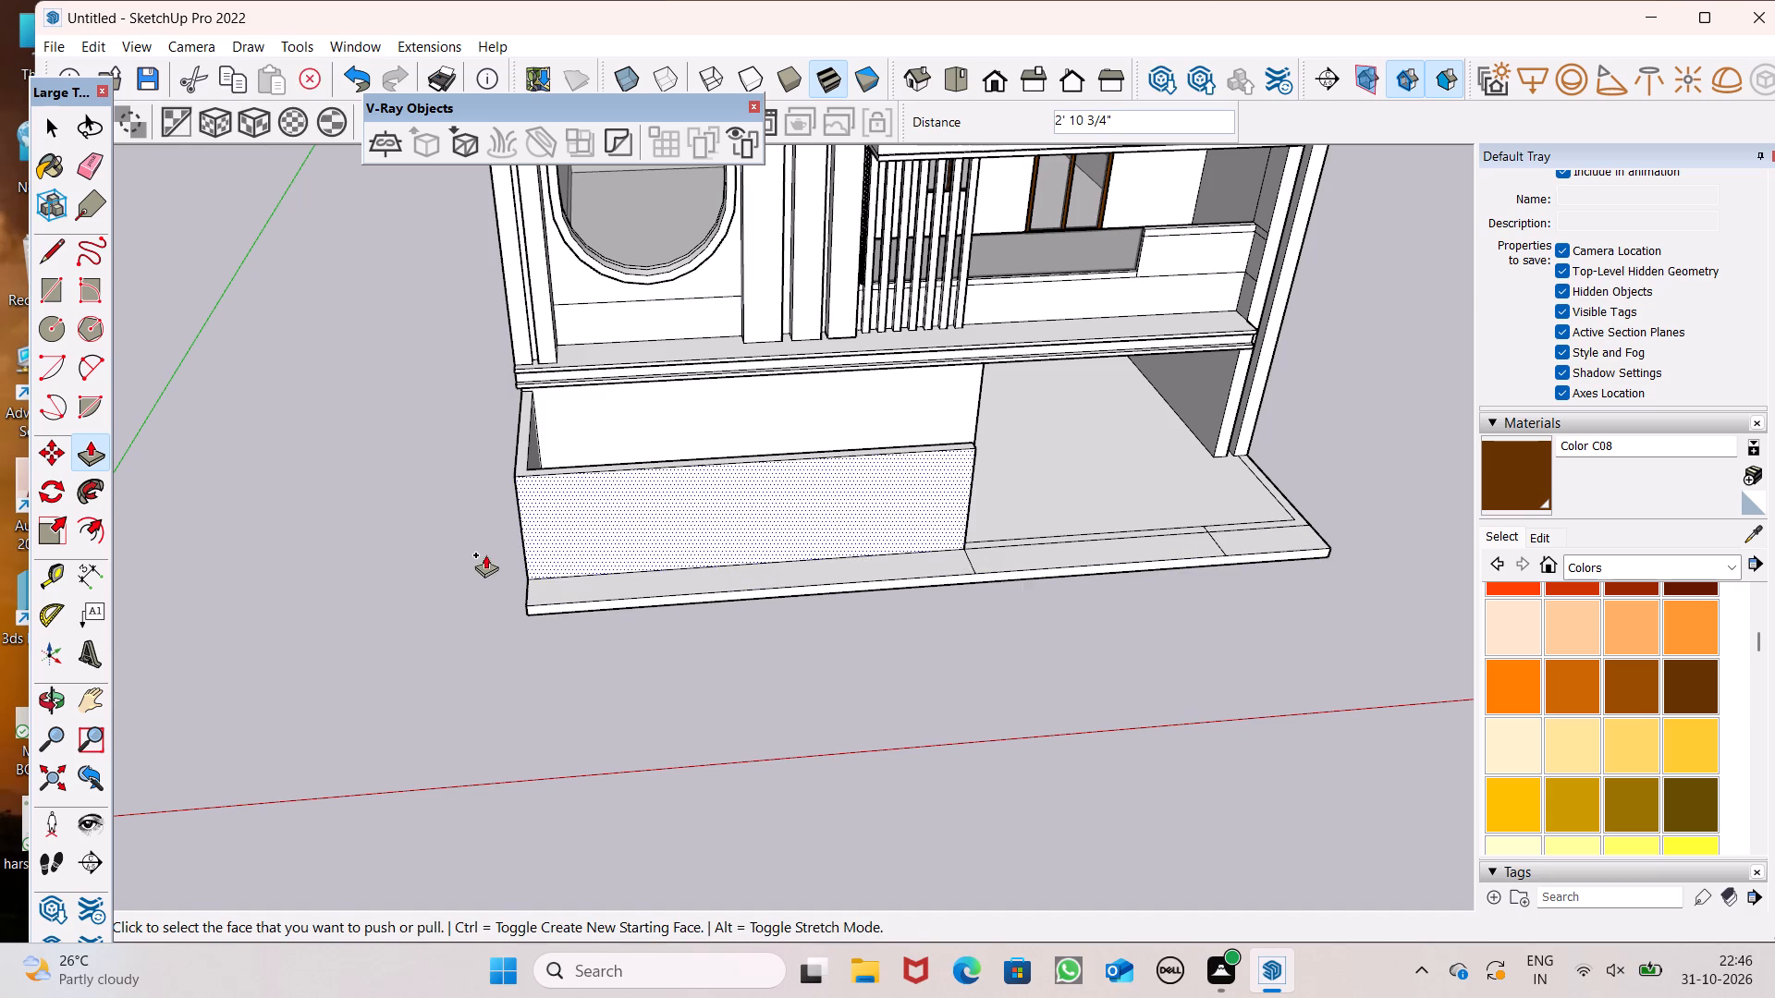
pyautogui.press('space')
# Draw a rectangular panel about 5' 4" wide on the boundary wall's front face, from its top edge down to the ledge.
pyautogui.click(61, 295)
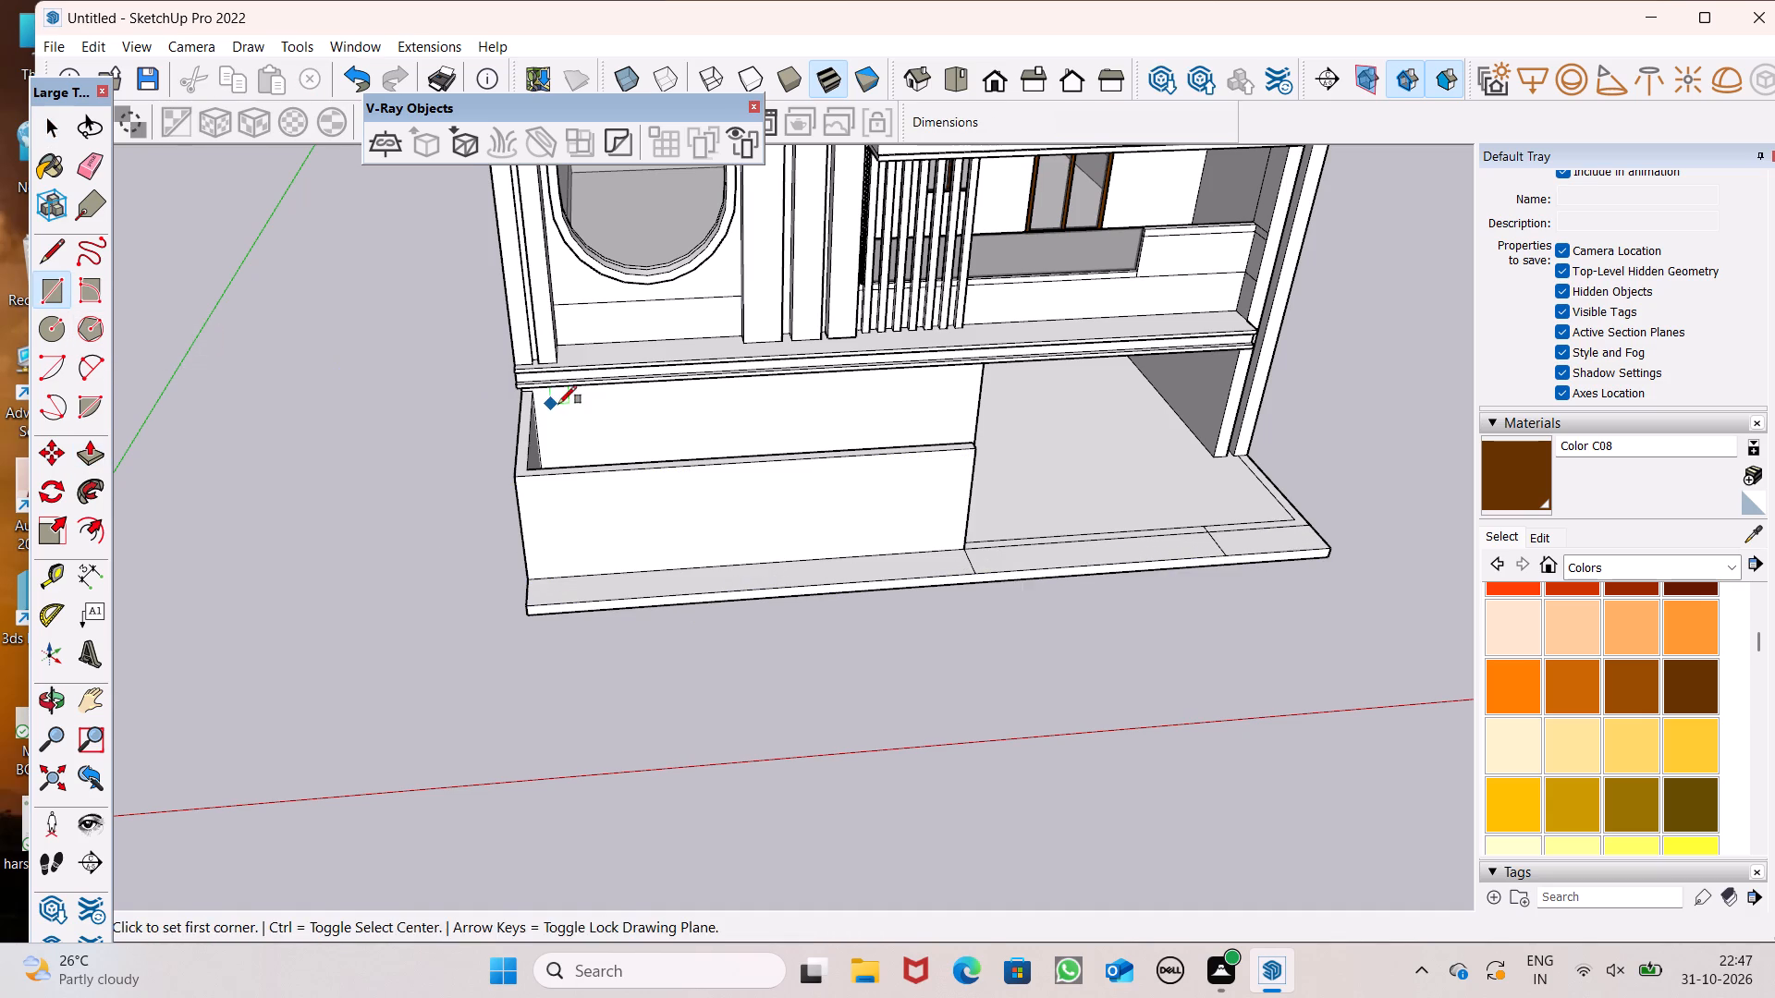
pyautogui.scroll(-1, 558, 404)
pyautogui.moveTo(676, 433); pyautogui.dragTo(628, 383, button='middle')
pyautogui.scroll(4, 599, 428)
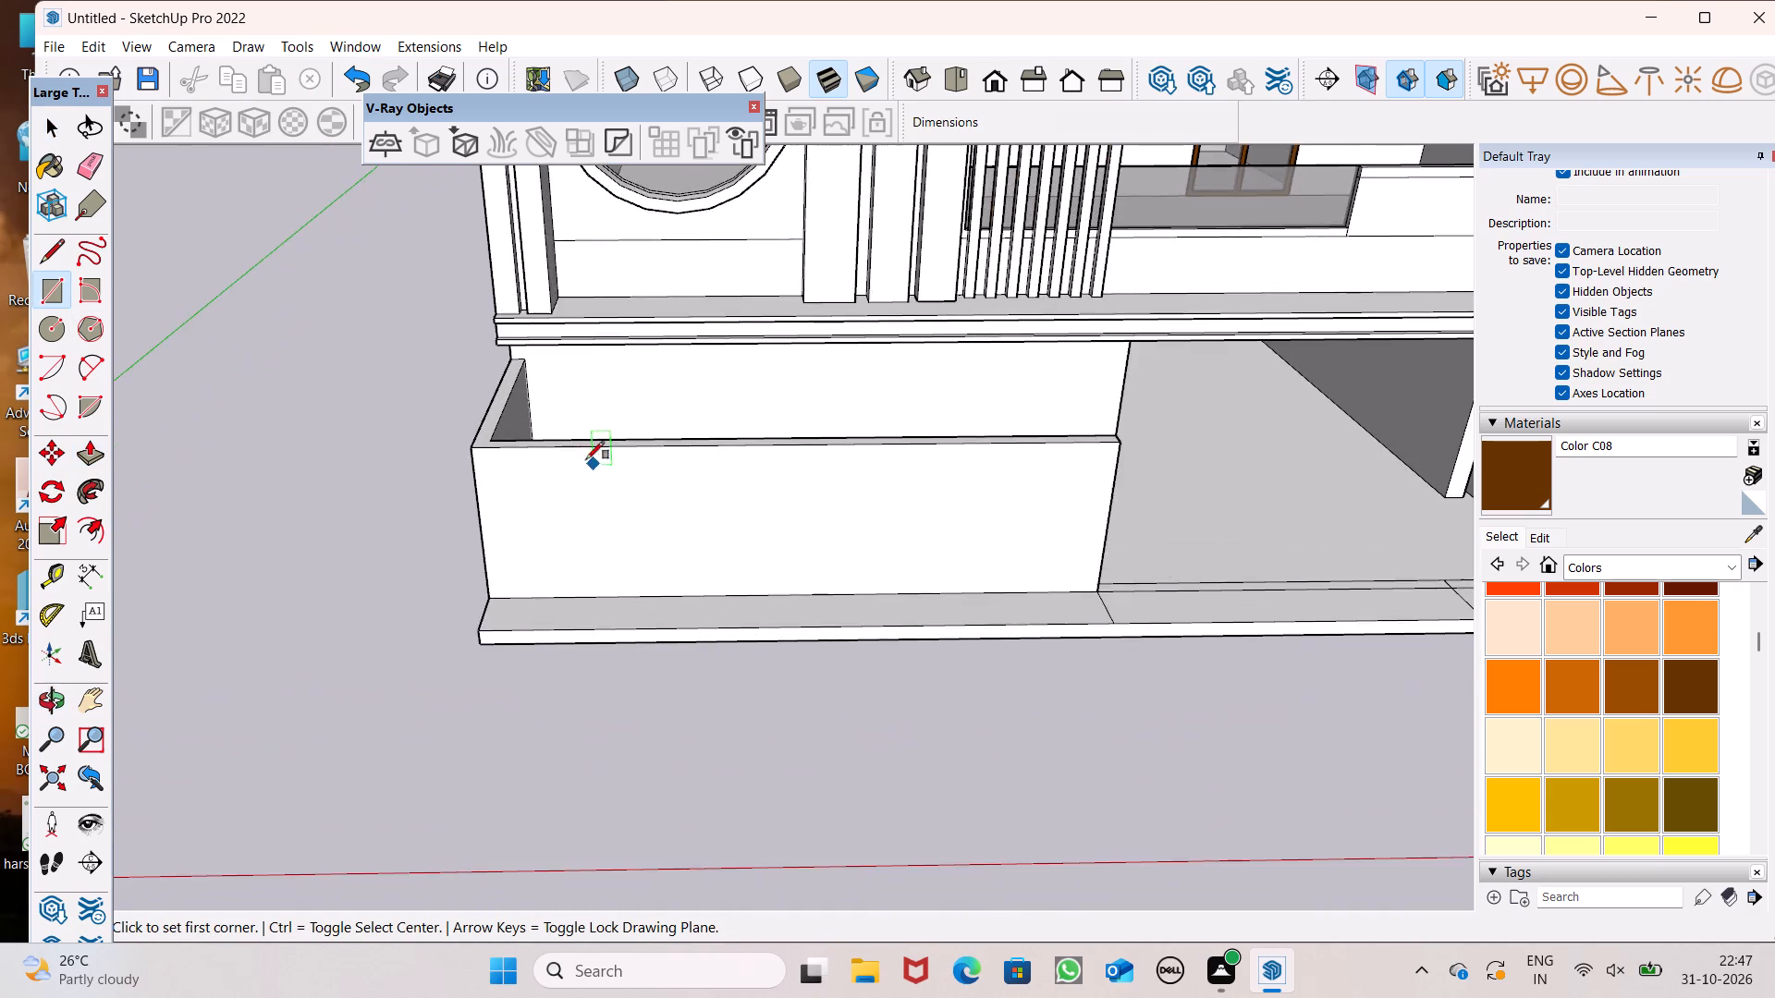
pyautogui.scroll(-2, 571, 446)
pyautogui.moveTo(624, 516); pyautogui.dragTo(610, 455, button='middle')
pyautogui.scroll(3, 610, 451)
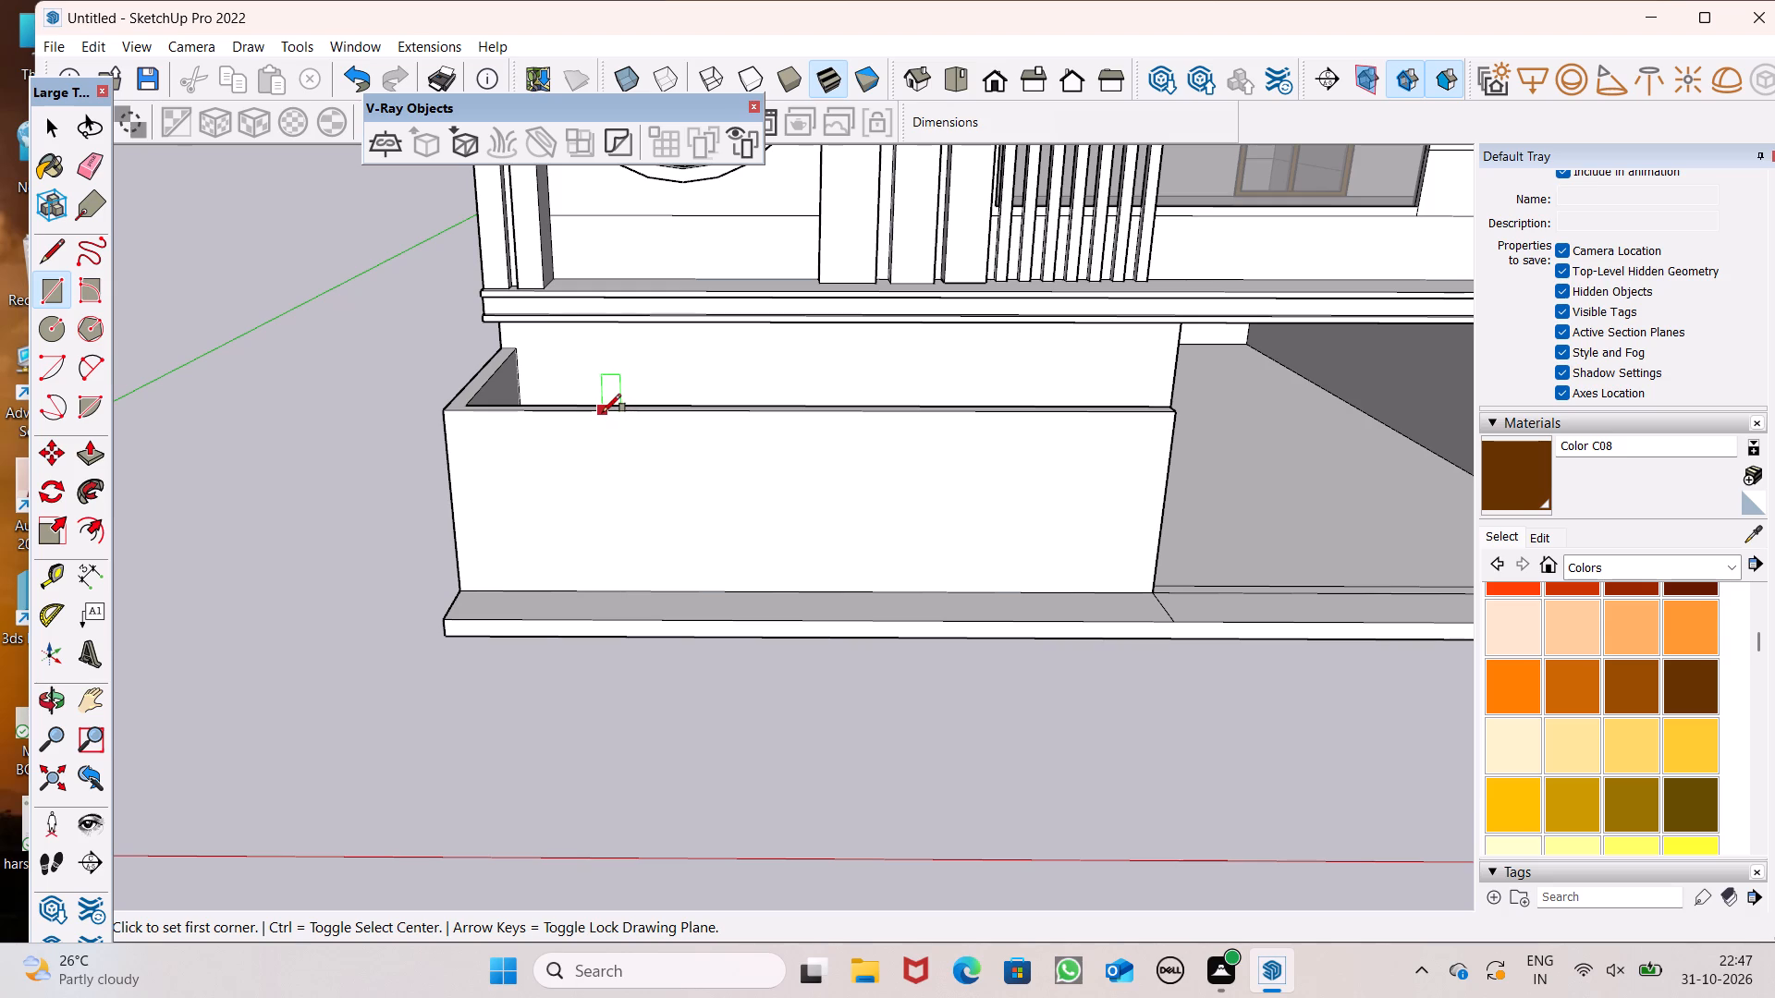
pyautogui.click(599, 412)
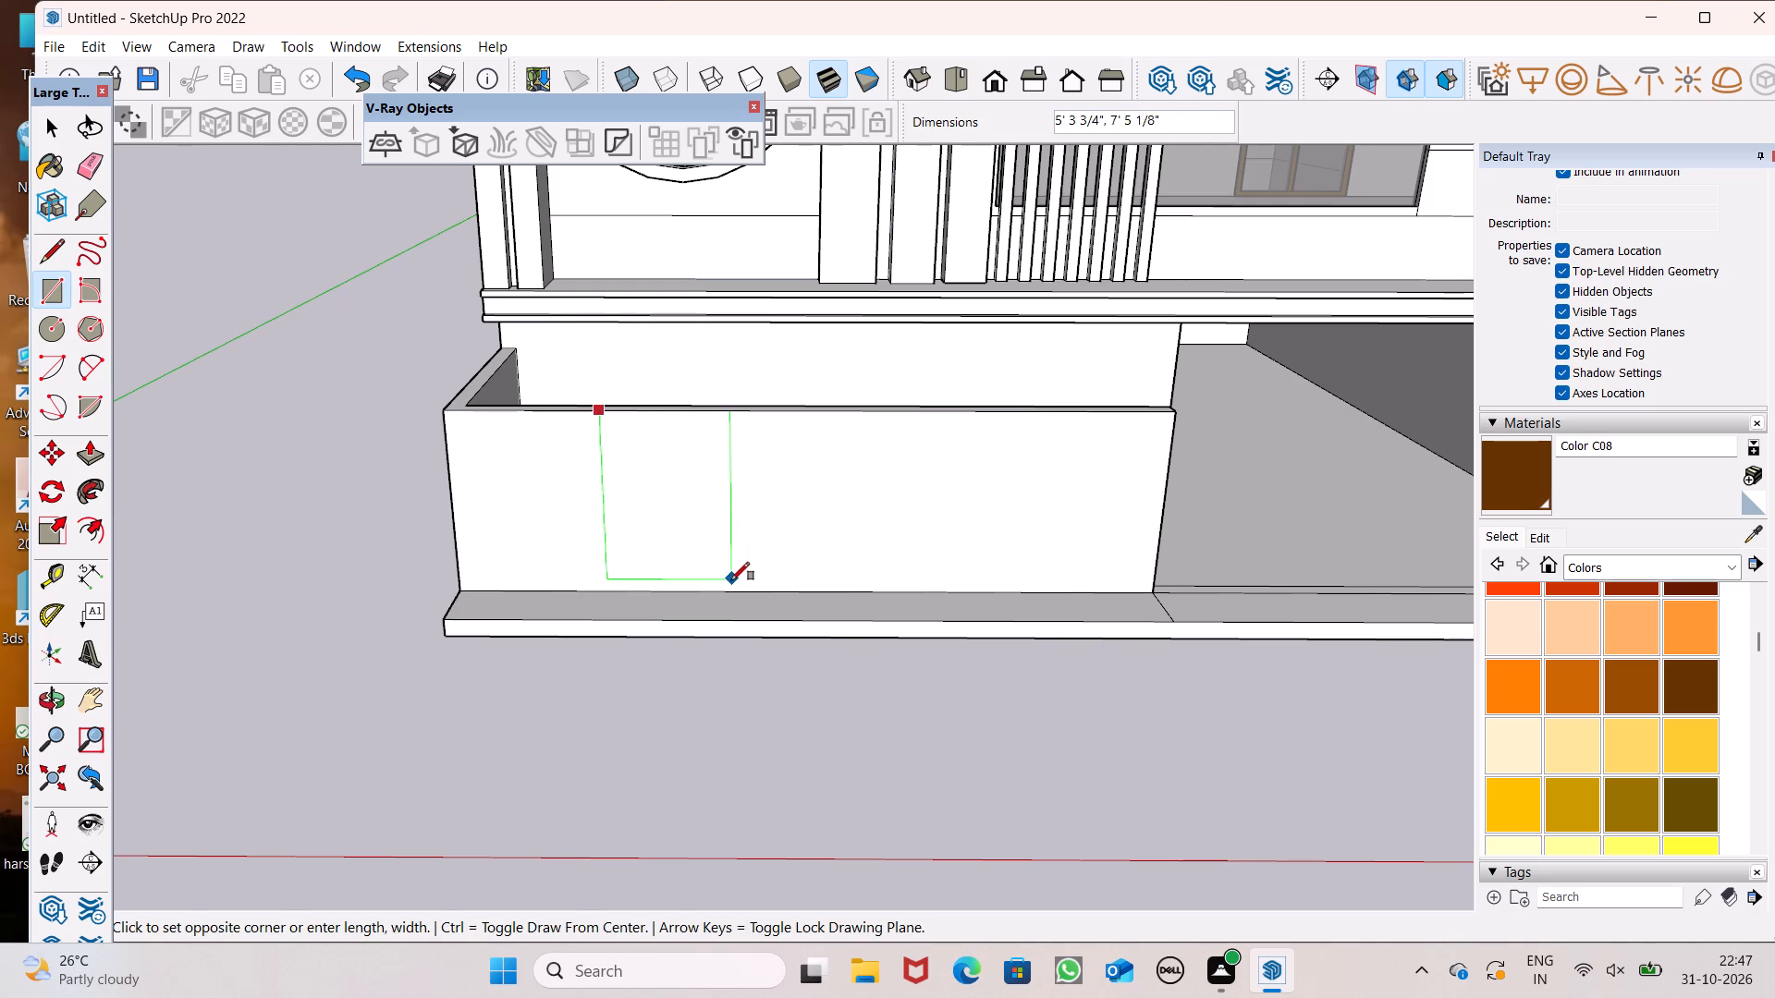
pyautogui.click(731, 591)
pyautogui.scroll(-1, 526, 519)
pyautogui.scroll(1, 793, 405)
# Copy the panel sideways along the boundary wall's front face toward the gate gap, leaving plain wall between the two panels.
pyautogui.press('space')
pyautogui.doubleClick(671, 496)
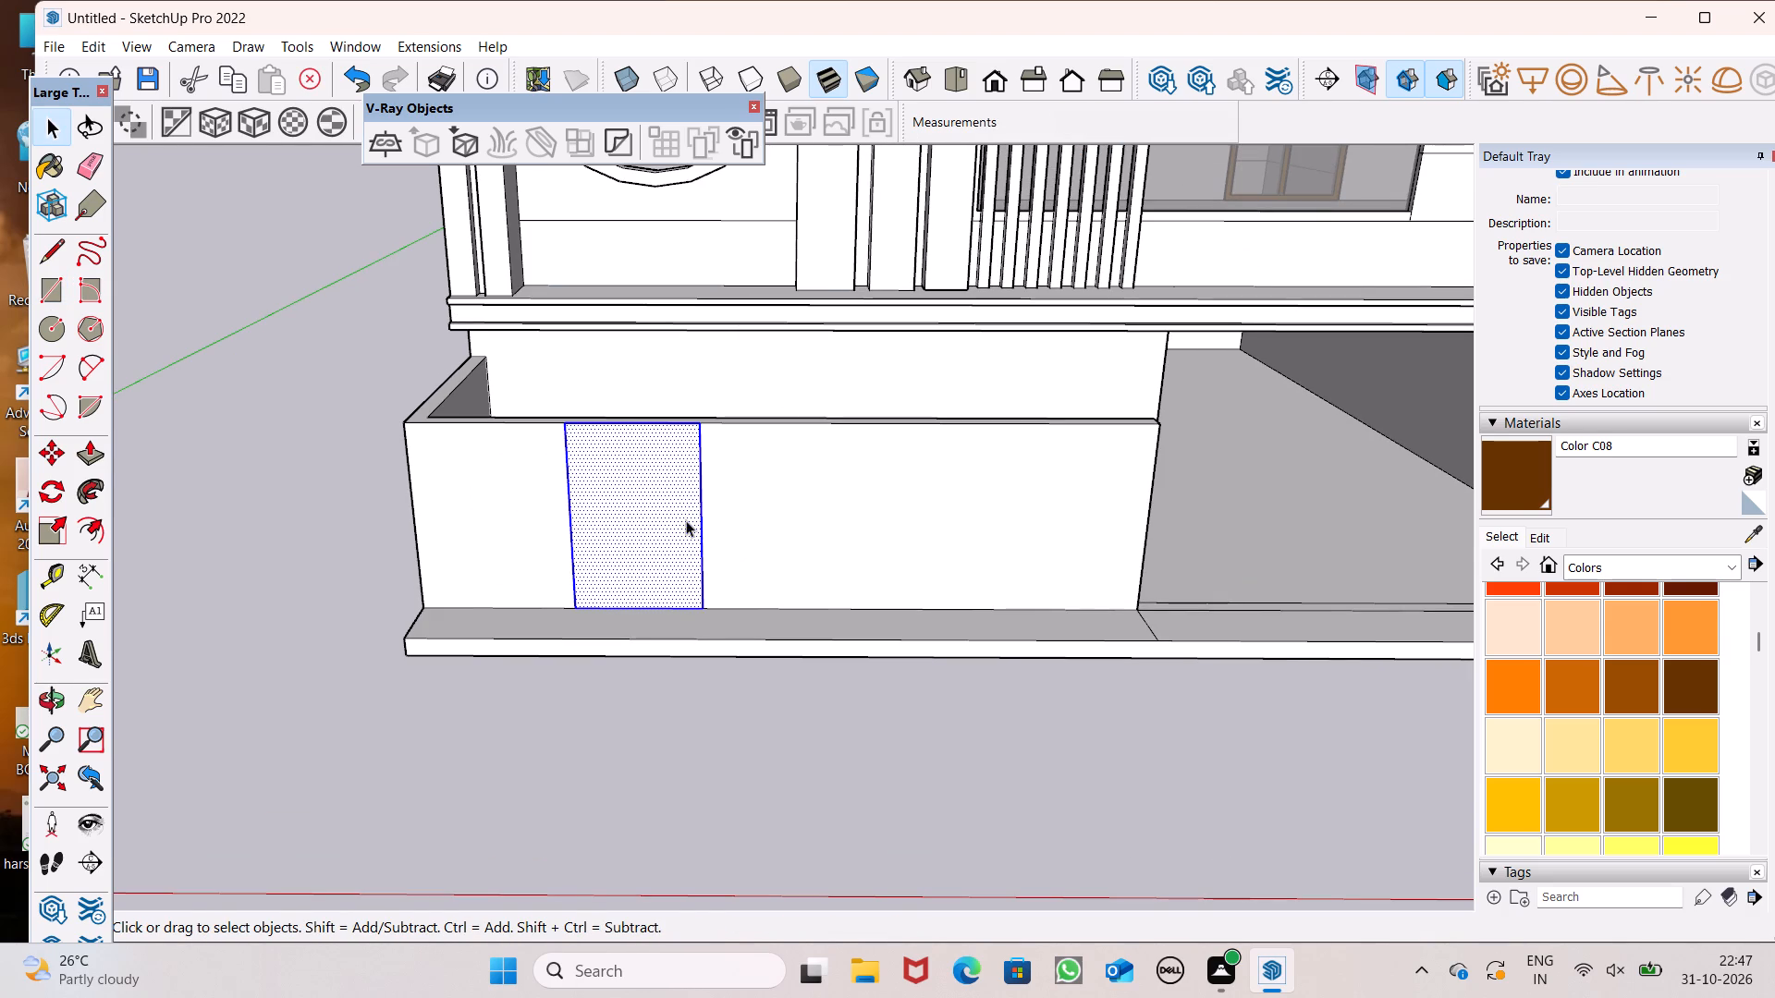
pyautogui.press('m')
pyautogui.press('Return')
pyautogui.scroll(1, 680, 498)
pyautogui.moveTo(683, 510); pyautogui.dragTo(815, 502)
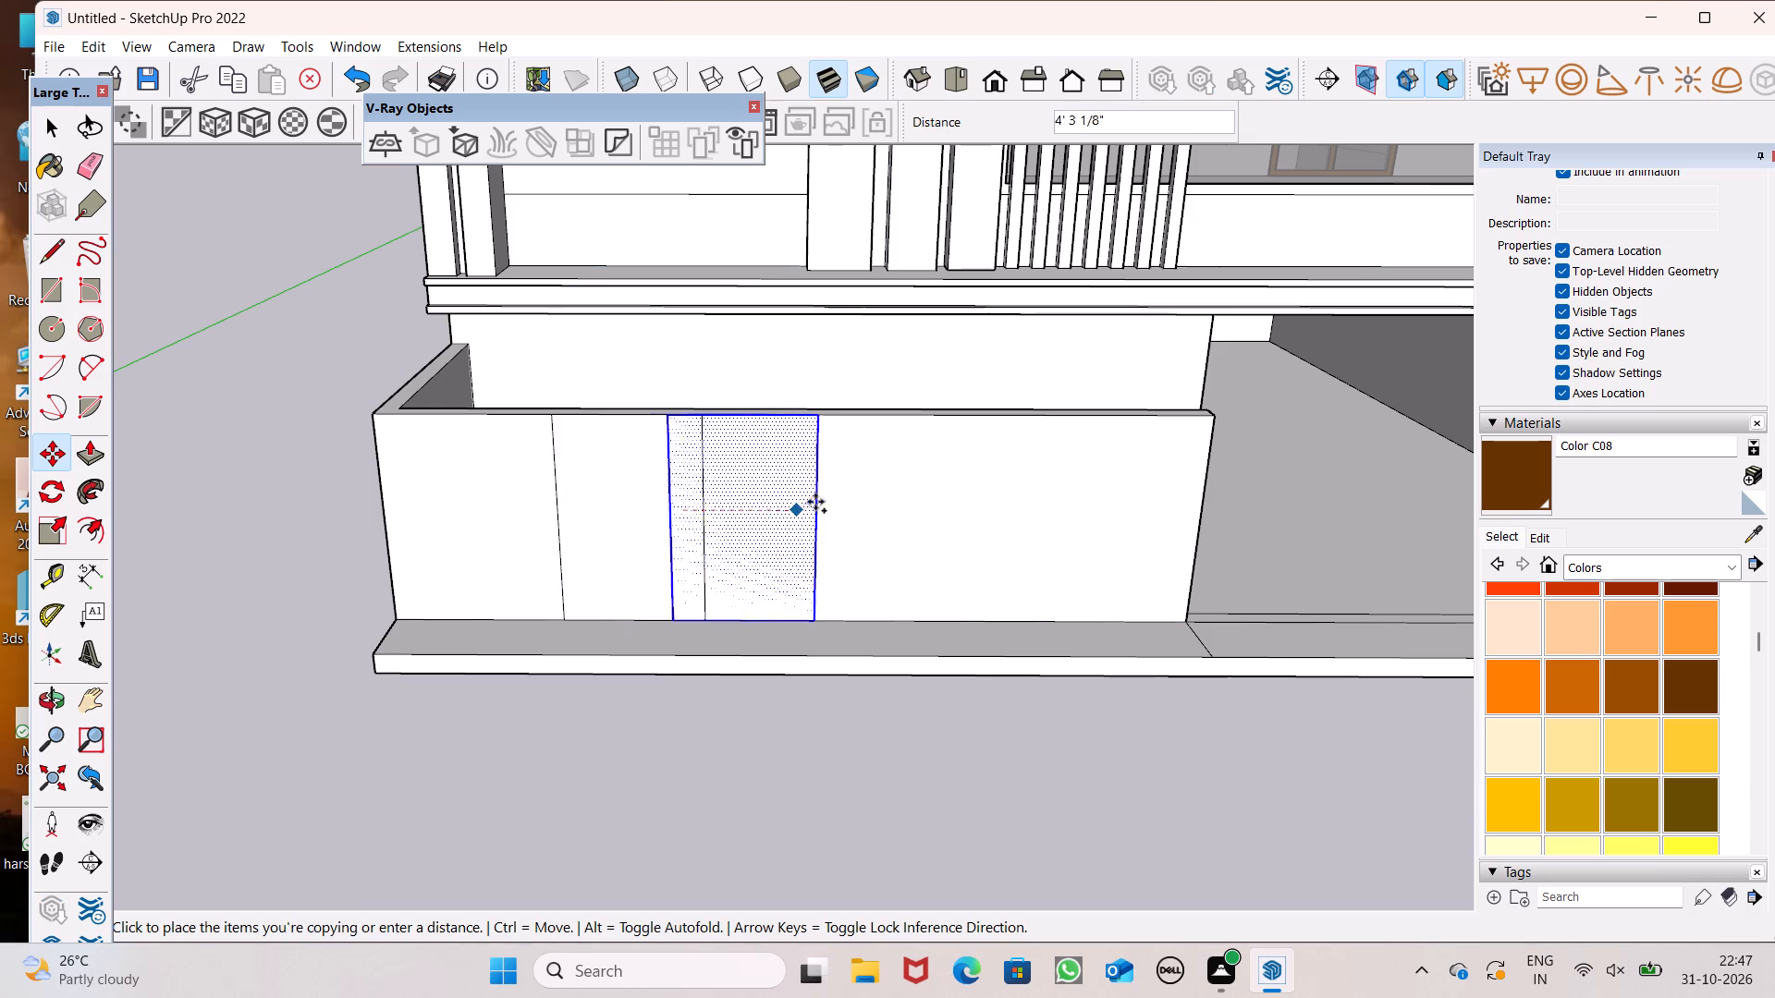
pyautogui.moveTo(815, 502); pyautogui.dragTo(985, 505)
pyautogui.scroll(-2, 859, 479)
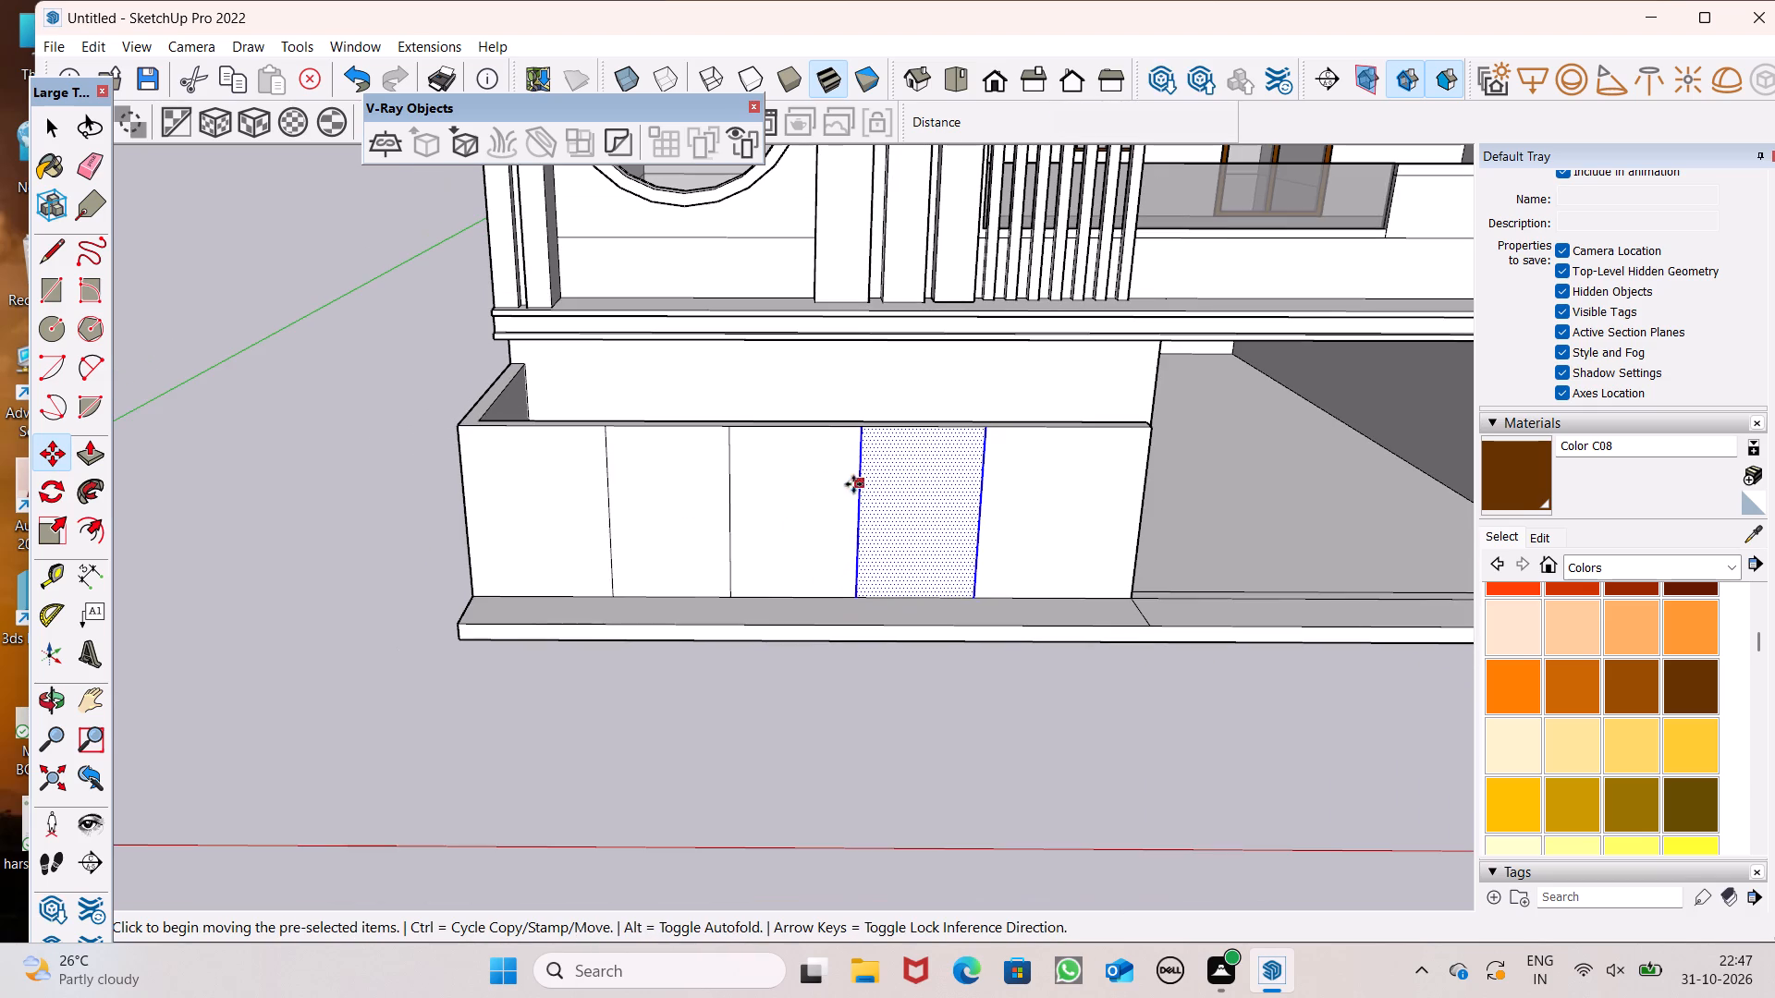
pyautogui.press('space')
pyautogui.click(361, 387)
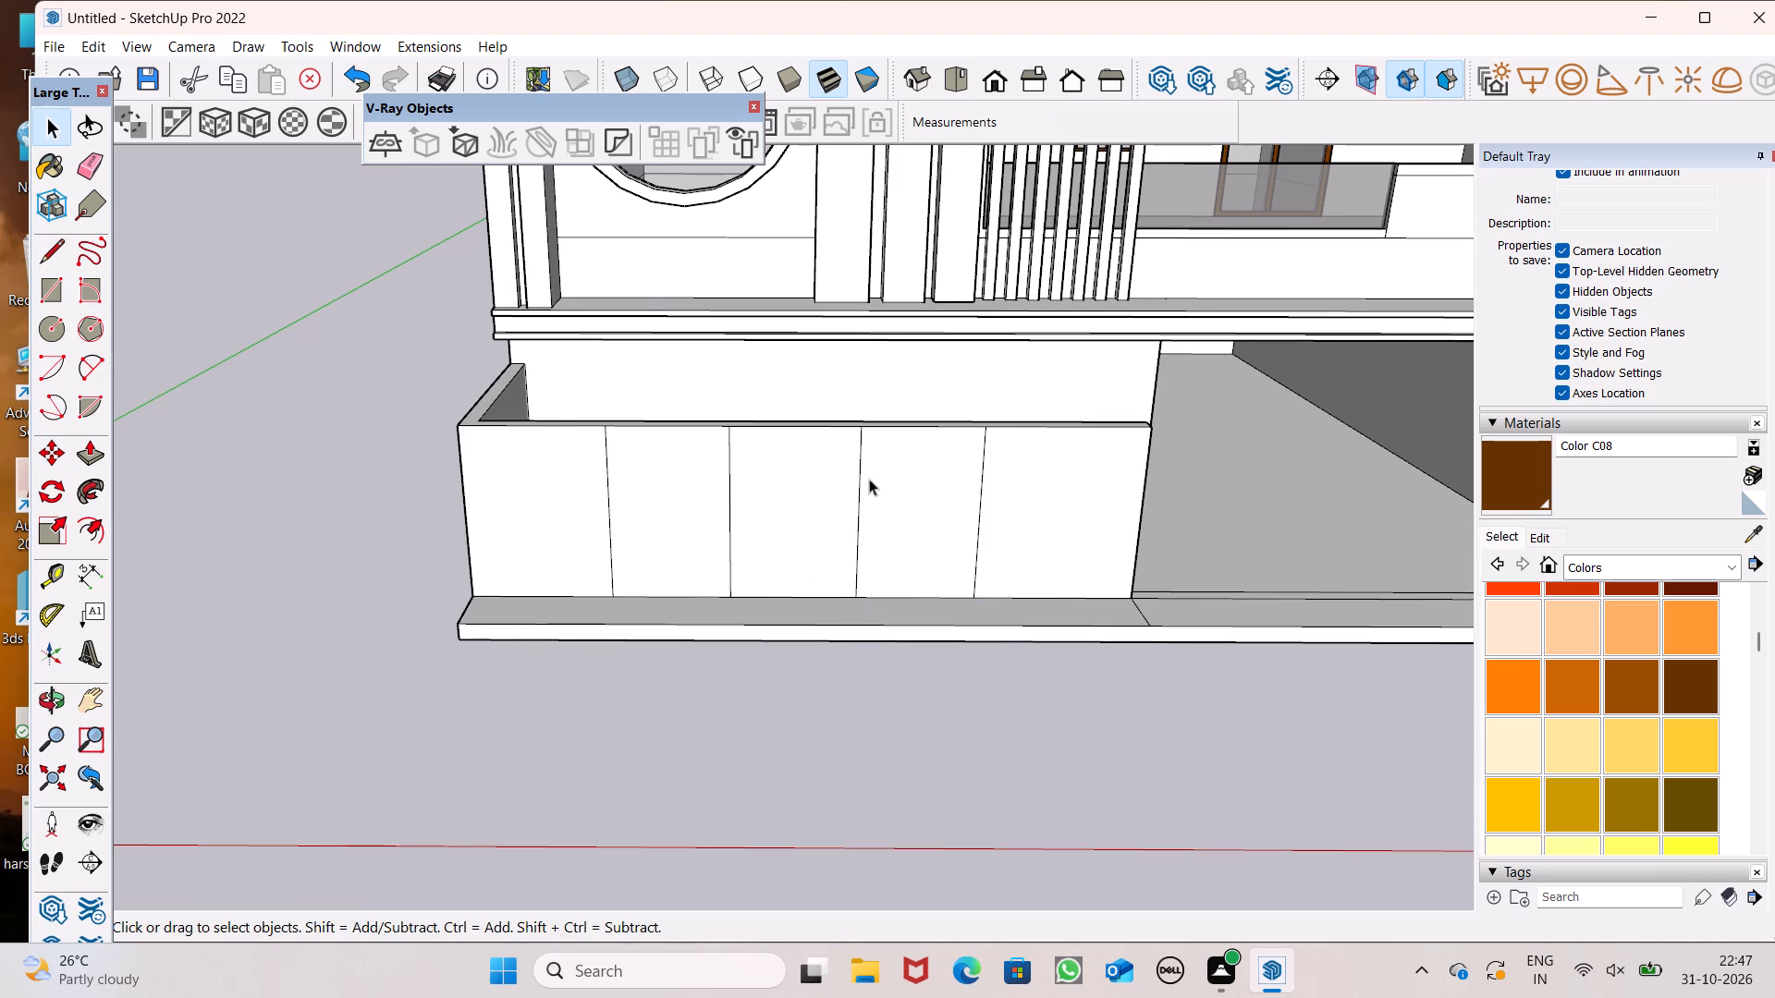
# Draw four 9" lines across the boundary wall's top, one from each vertical panel edge to the wall's back edge.
pyautogui.moveTo(871, 478); pyautogui.dragTo(864, 517, button='middle')
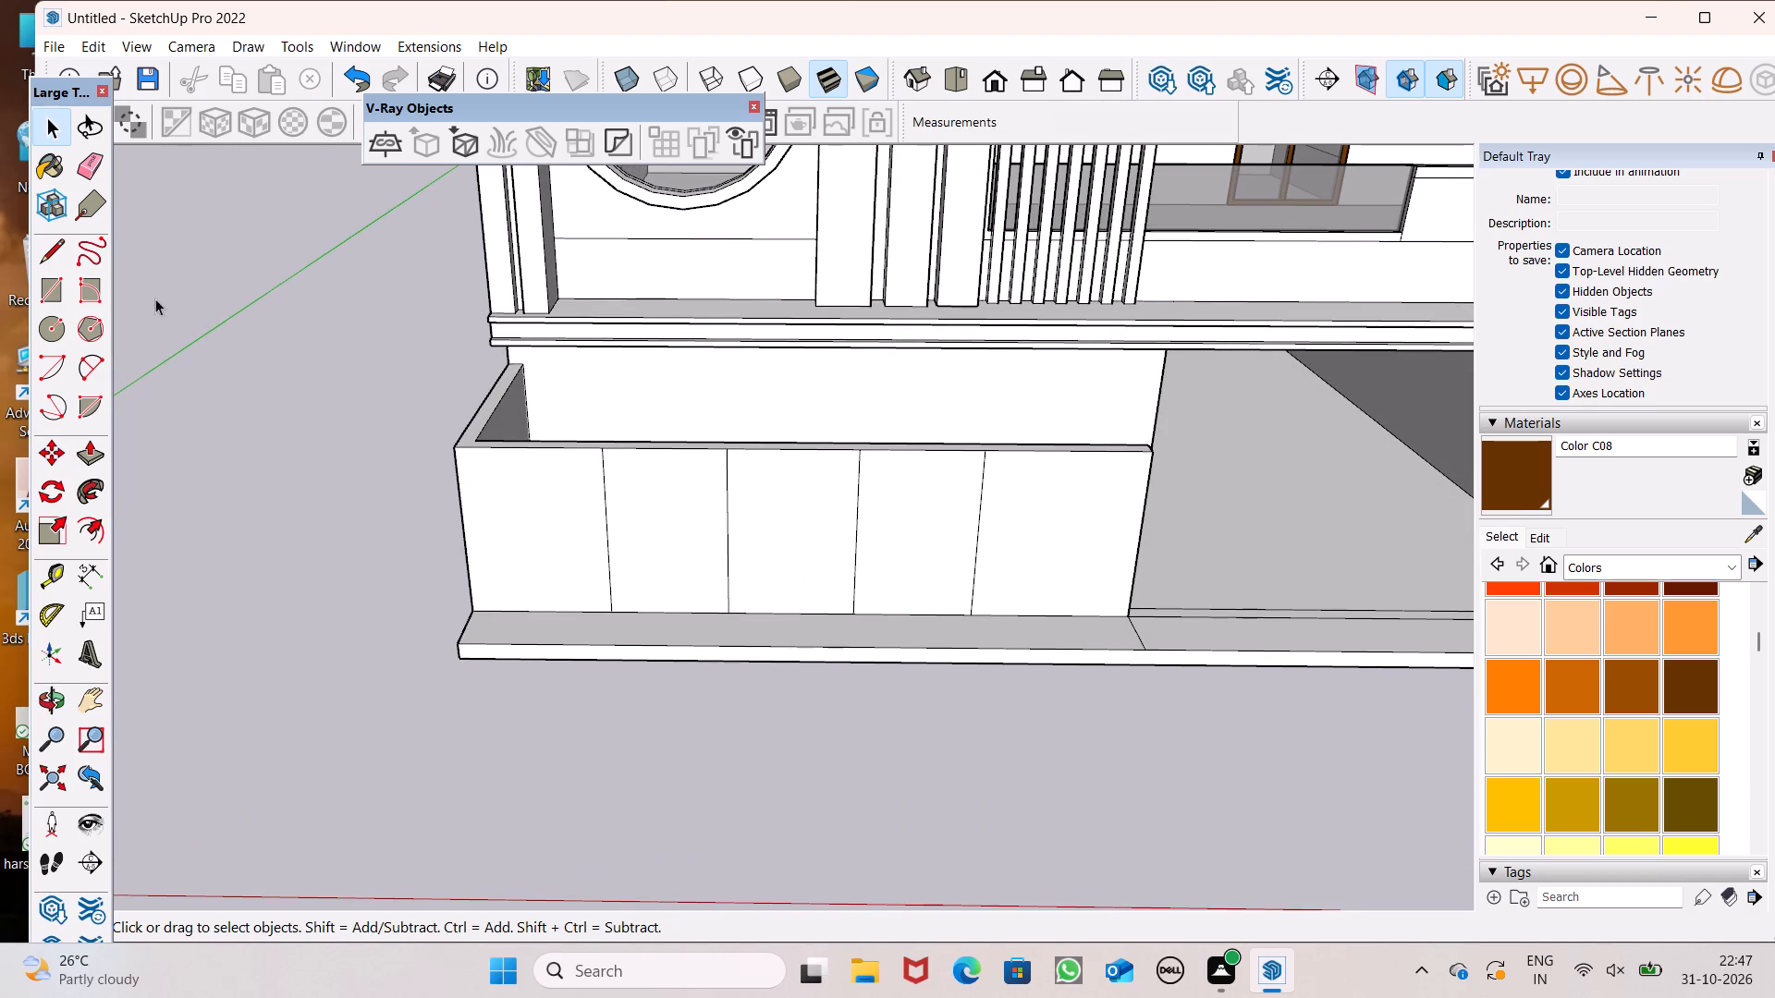
pyautogui.moveTo(55, 253); pyautogui.dragTo(67, 256)
pyautogui.scroll(6, 686, 479)
pyautogui.moveTo(593, 432); pyautogui.dragTo(591, 477, button='middle')
pyautogui.scroll(6, 591, 477)
pyautogui.click(497, 460)
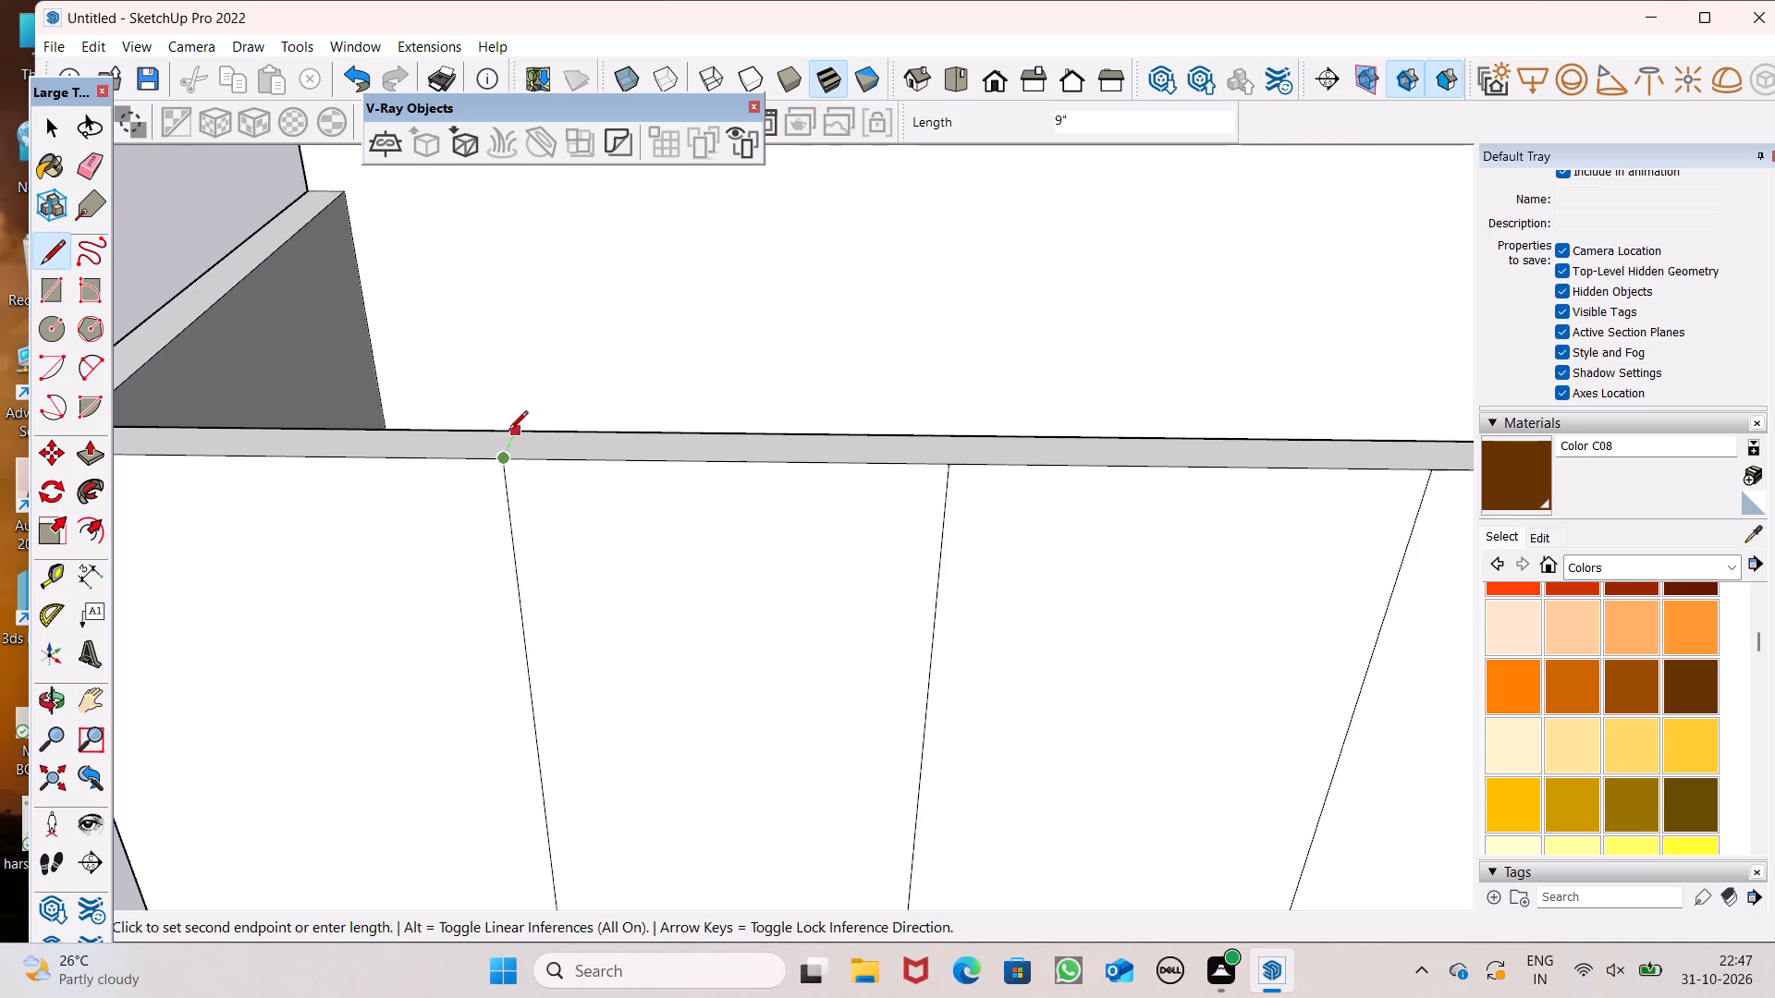
pyautogui.click(510, 430)
pyautogui.click(949, 466)
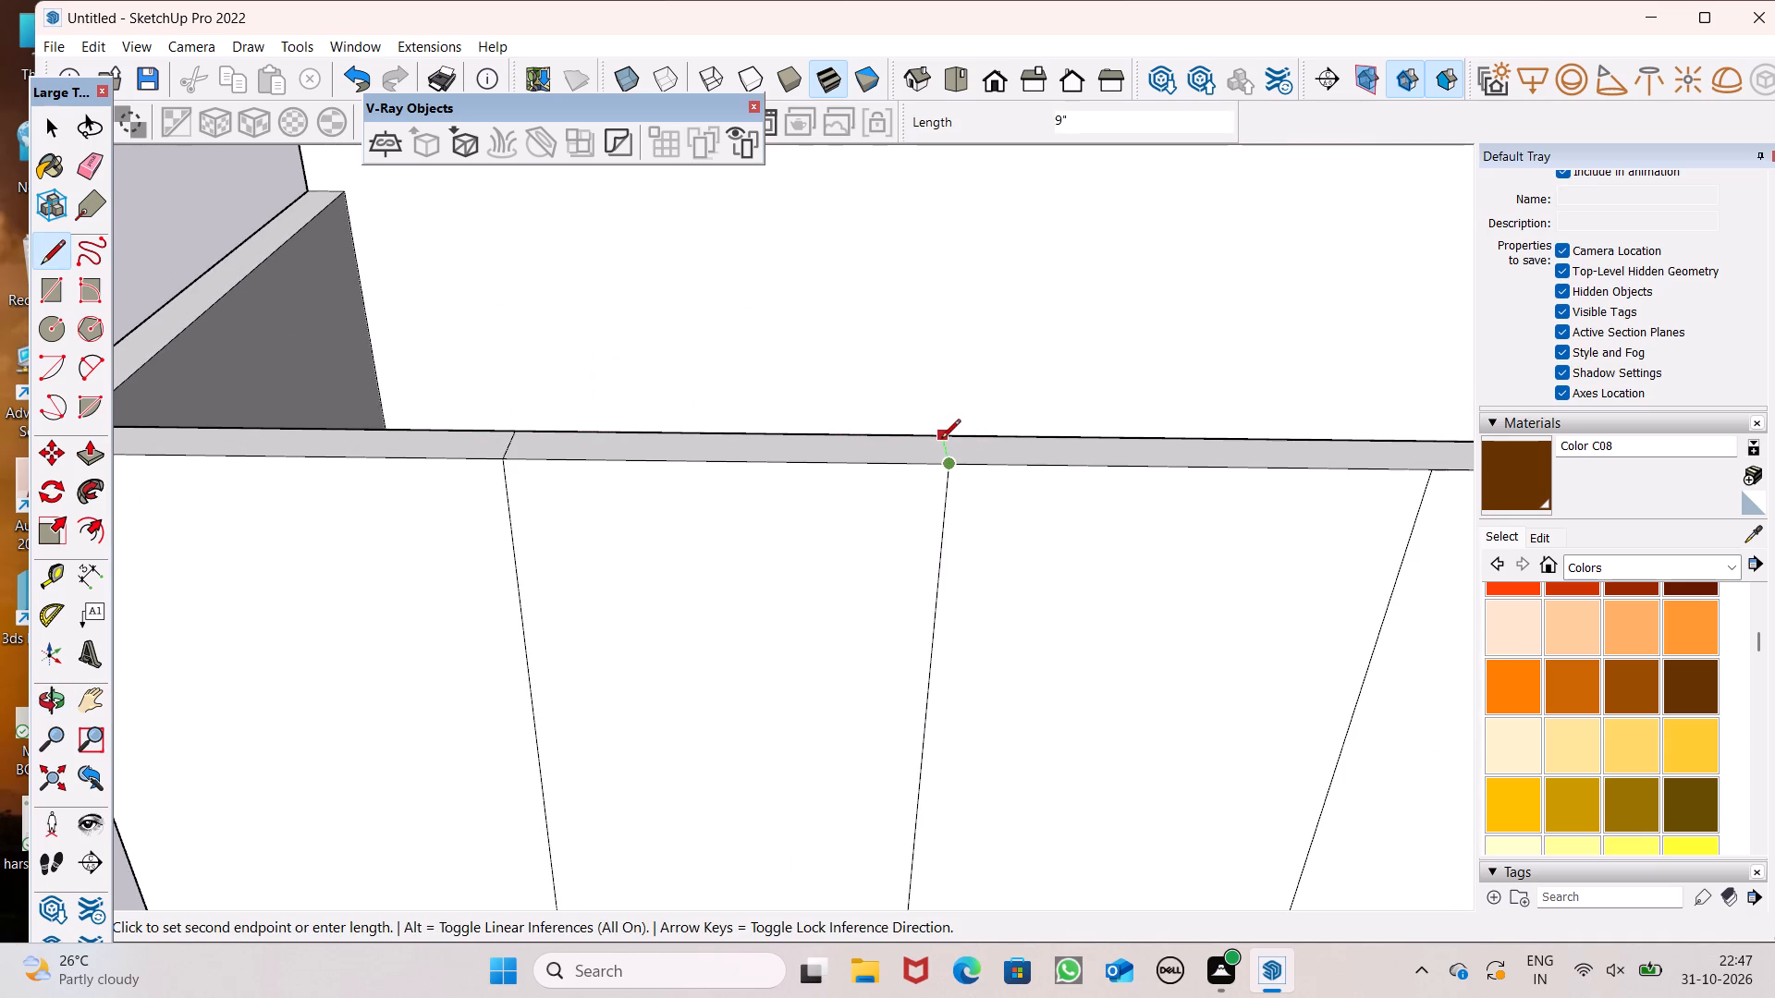
pyautogui.click(941, 440)
pyautogui.scroll(-9, 647, 430)
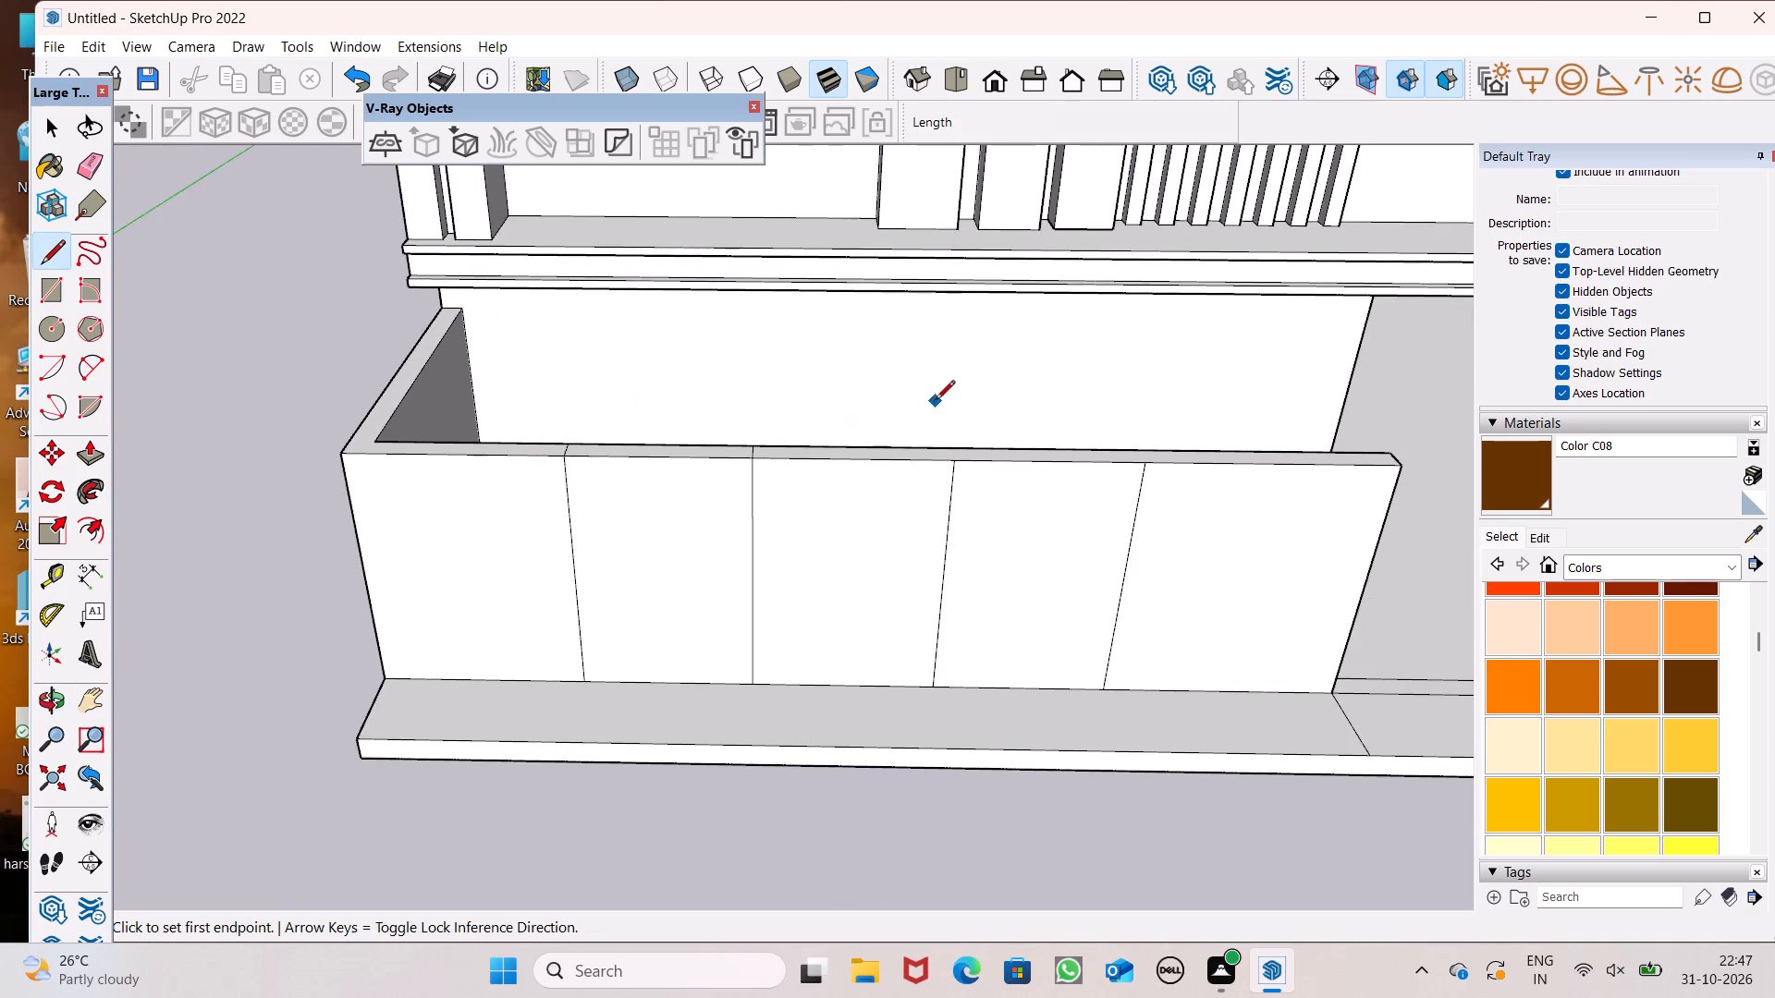
pyautogui.scroll(4, 936, 401)
pyautogui.click(969, 508)
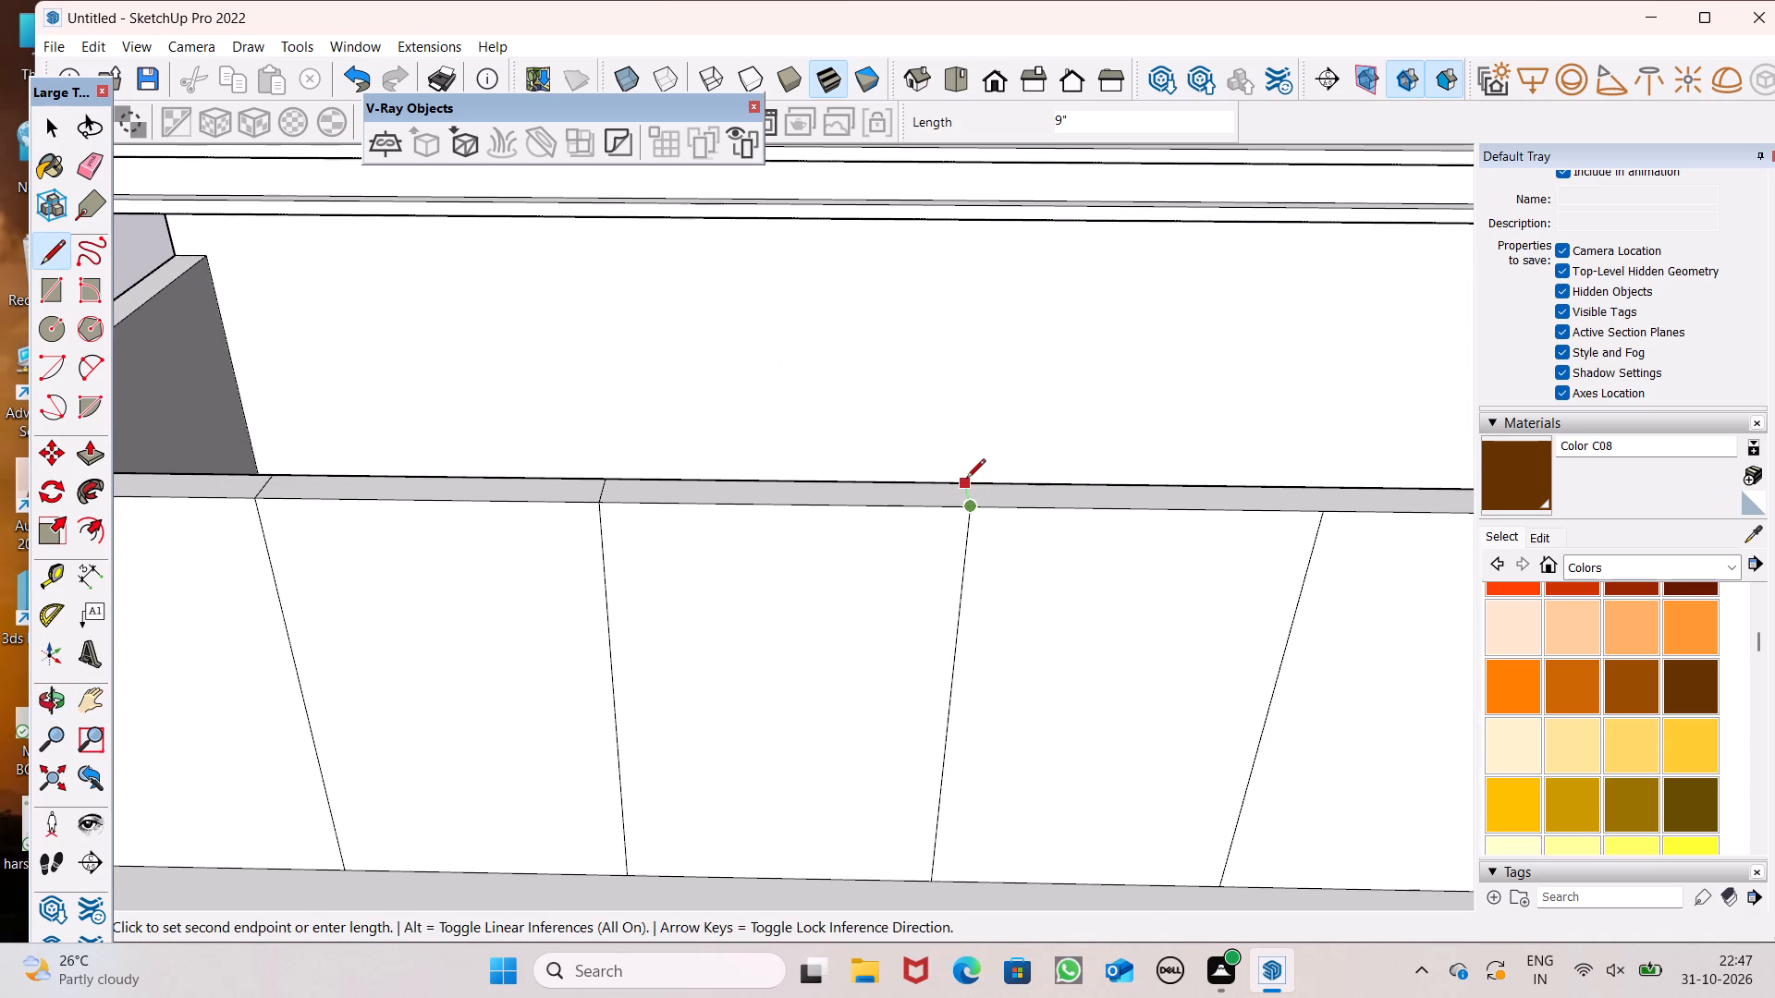
pyautogui.click(965, 481)
pyautogui.click(1325, 510)
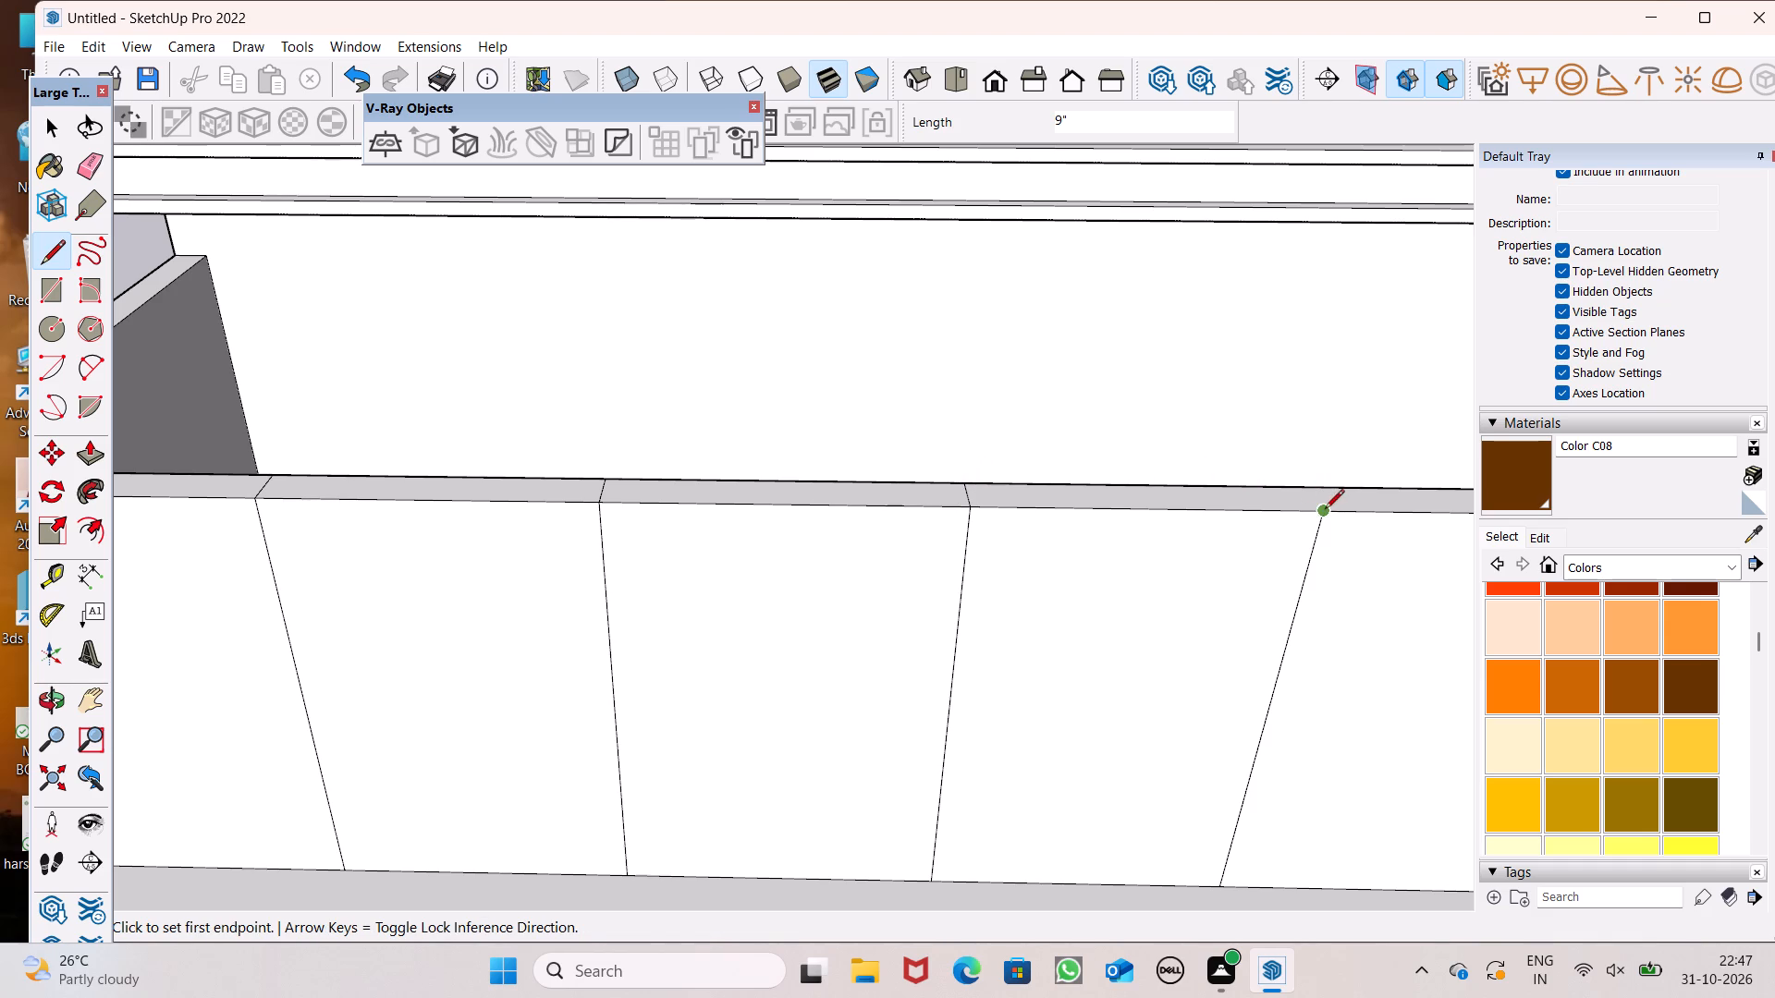
pyautogui.click(1304, 489)
pyautogui.scroll(-4, 1152, 460)
pyautogui.press('space')
# Push/Pull the wall top above the first panel, nearer the platform's outer corner, up about 10 7/8".
pyautogui.scroll(-1, 1108, 464)
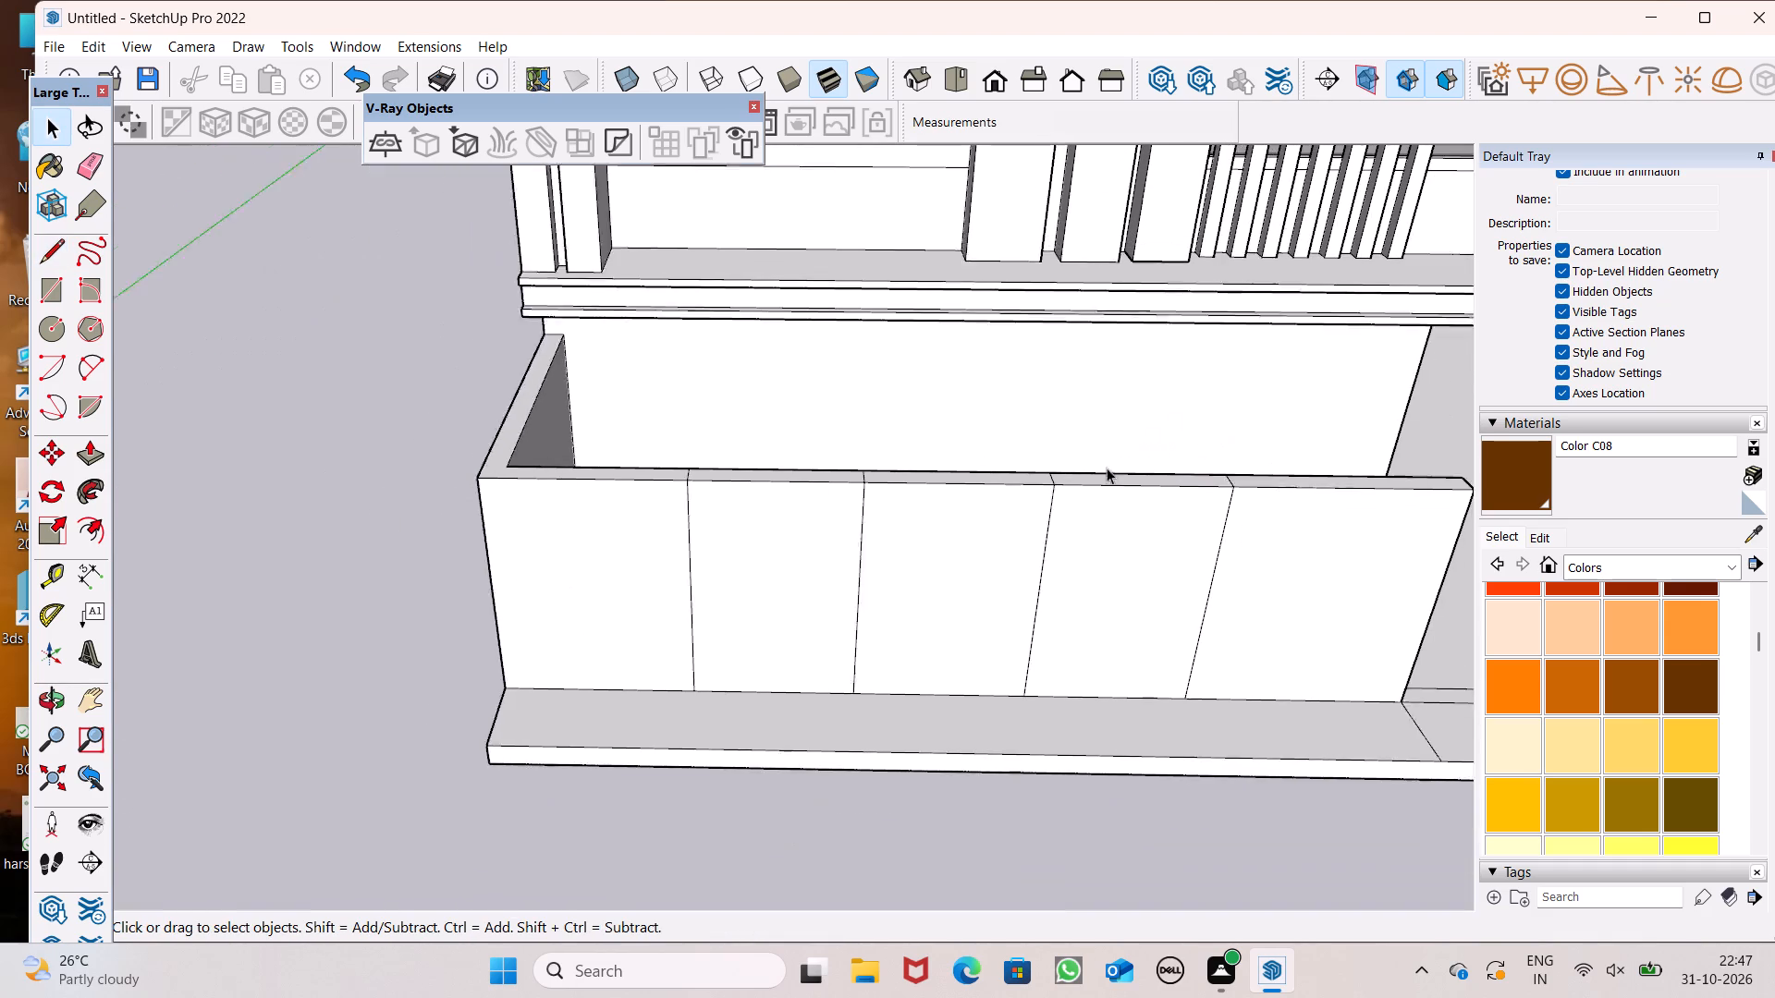
pyautogui.scroll(-1, 1107, 468)
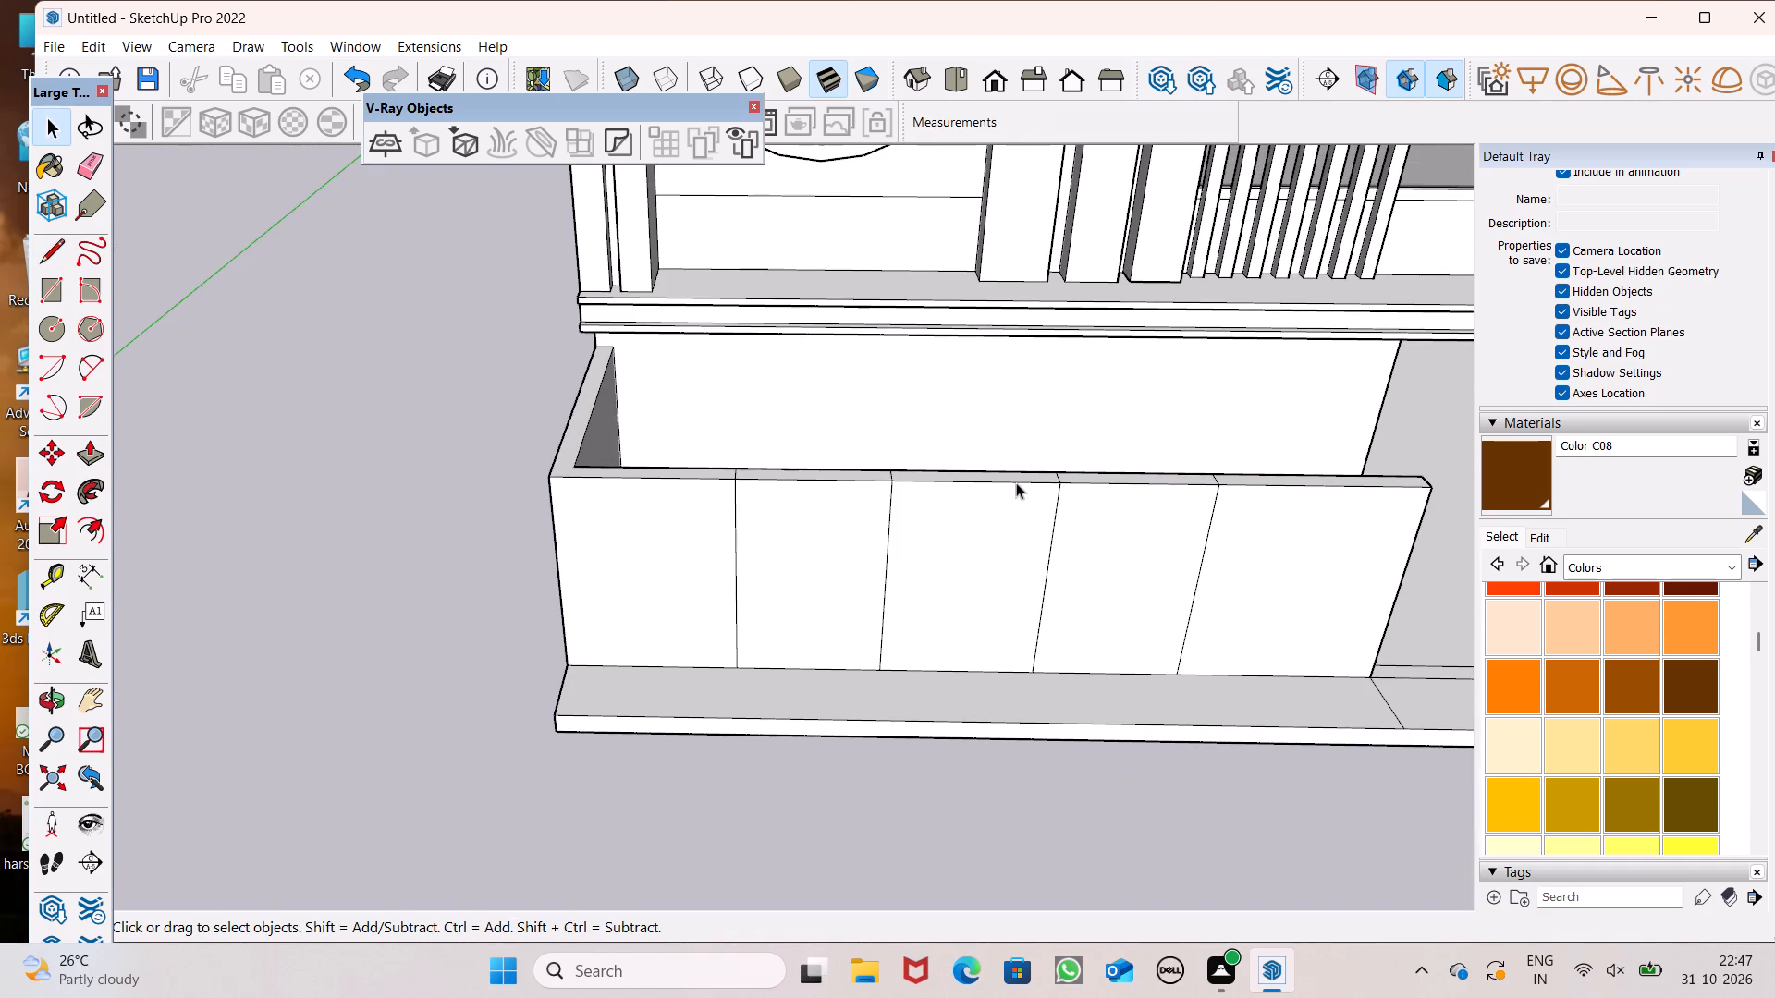
pyautogui.click(87, 445)
pyautogui.moveTo(696, 405); pyautogui.dragTo(672, 449, button='middle')
pyautogui.scroll(-1, 728, 463)
pyautogui.moveTo(733, 500); pyautogui.dragTo(813, 531, button='middle')
pyautogui.scroll(3, 817, 505)
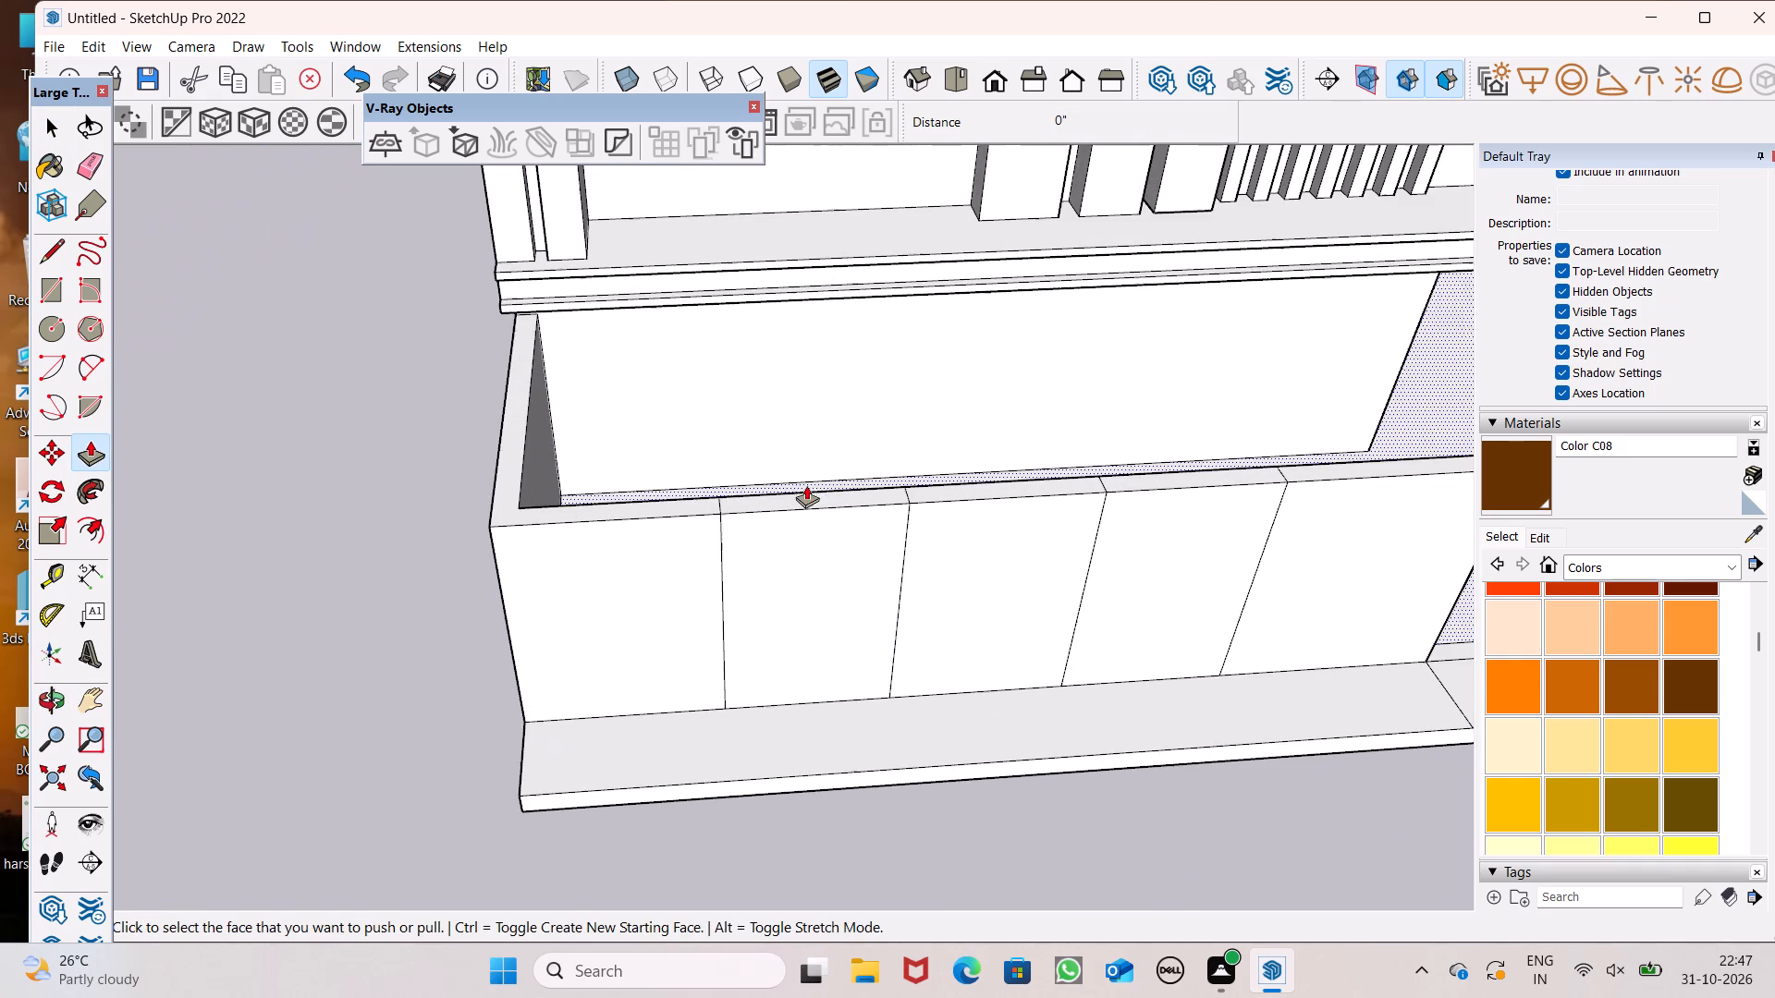
pyautogui.moveTo(793, 498); pyautogui.dragTo(790, 472)
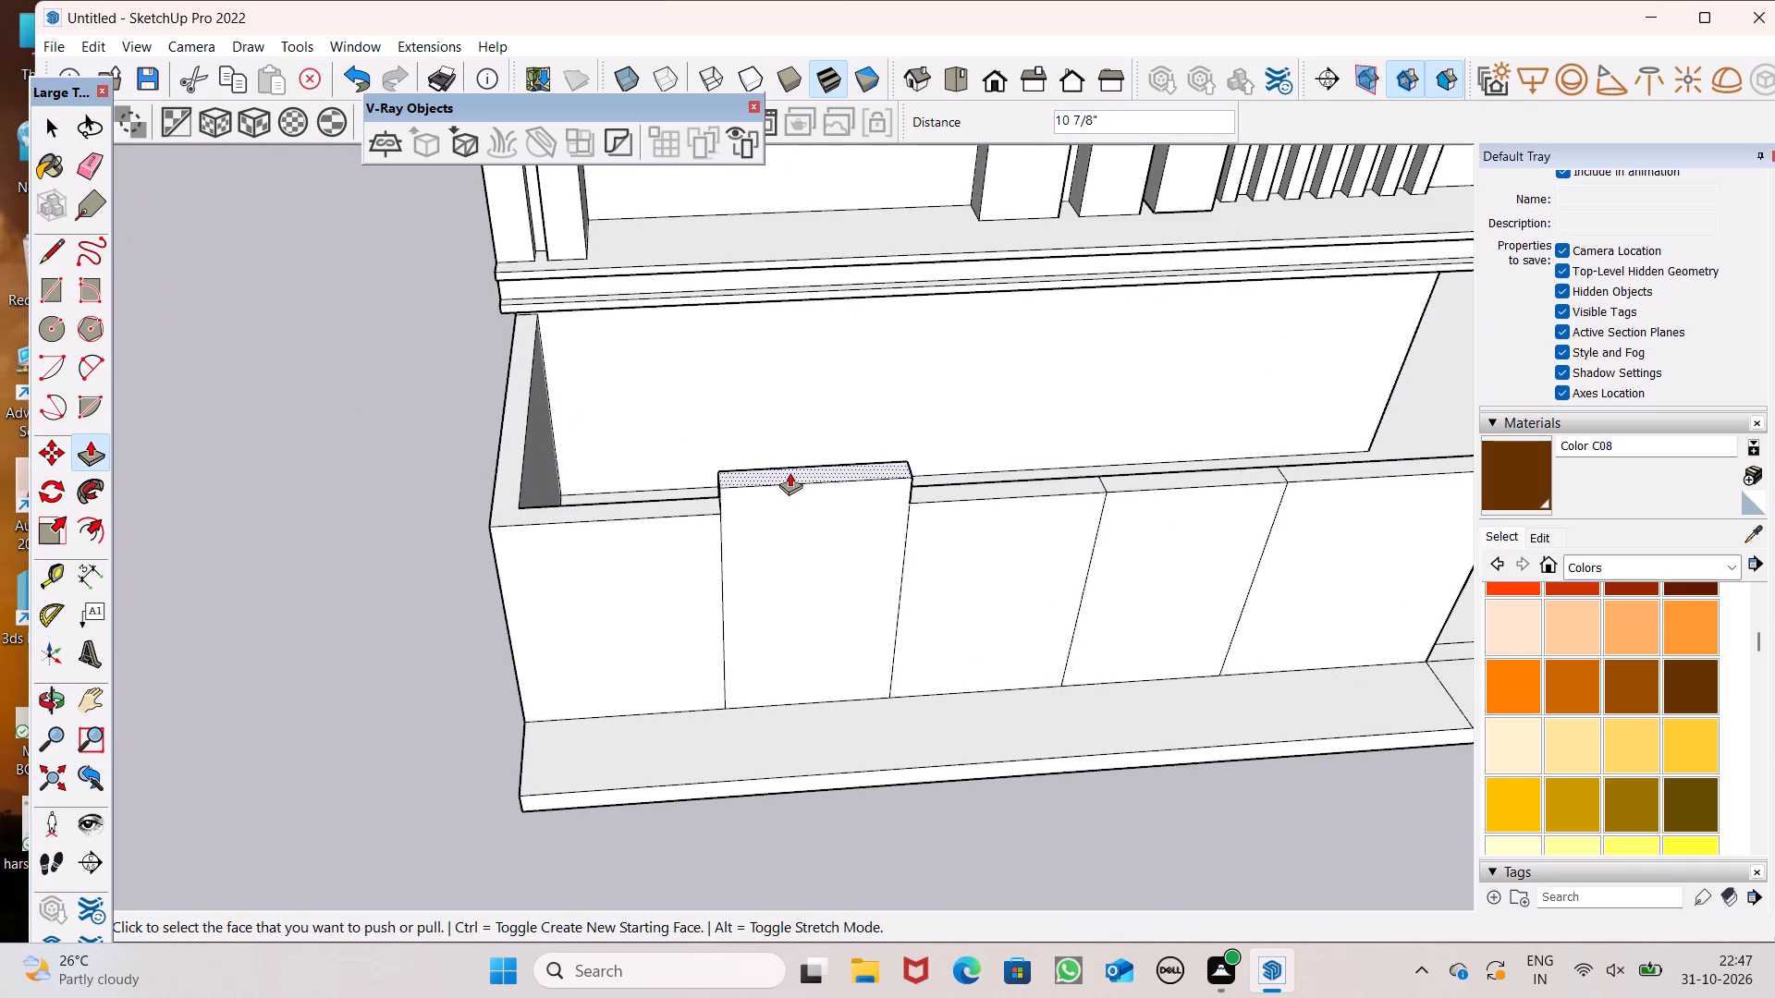
# Push/Pull the wall top above the second panel, nearer the gate gap, up level with the first panel.
pyautogui.moveTo(941, 506); pyautogui.dragTo(812, 485, button='middle')
pyautogui.scroll(-2, 788, 496)
pyautogui.scroll(1, 952, 495)
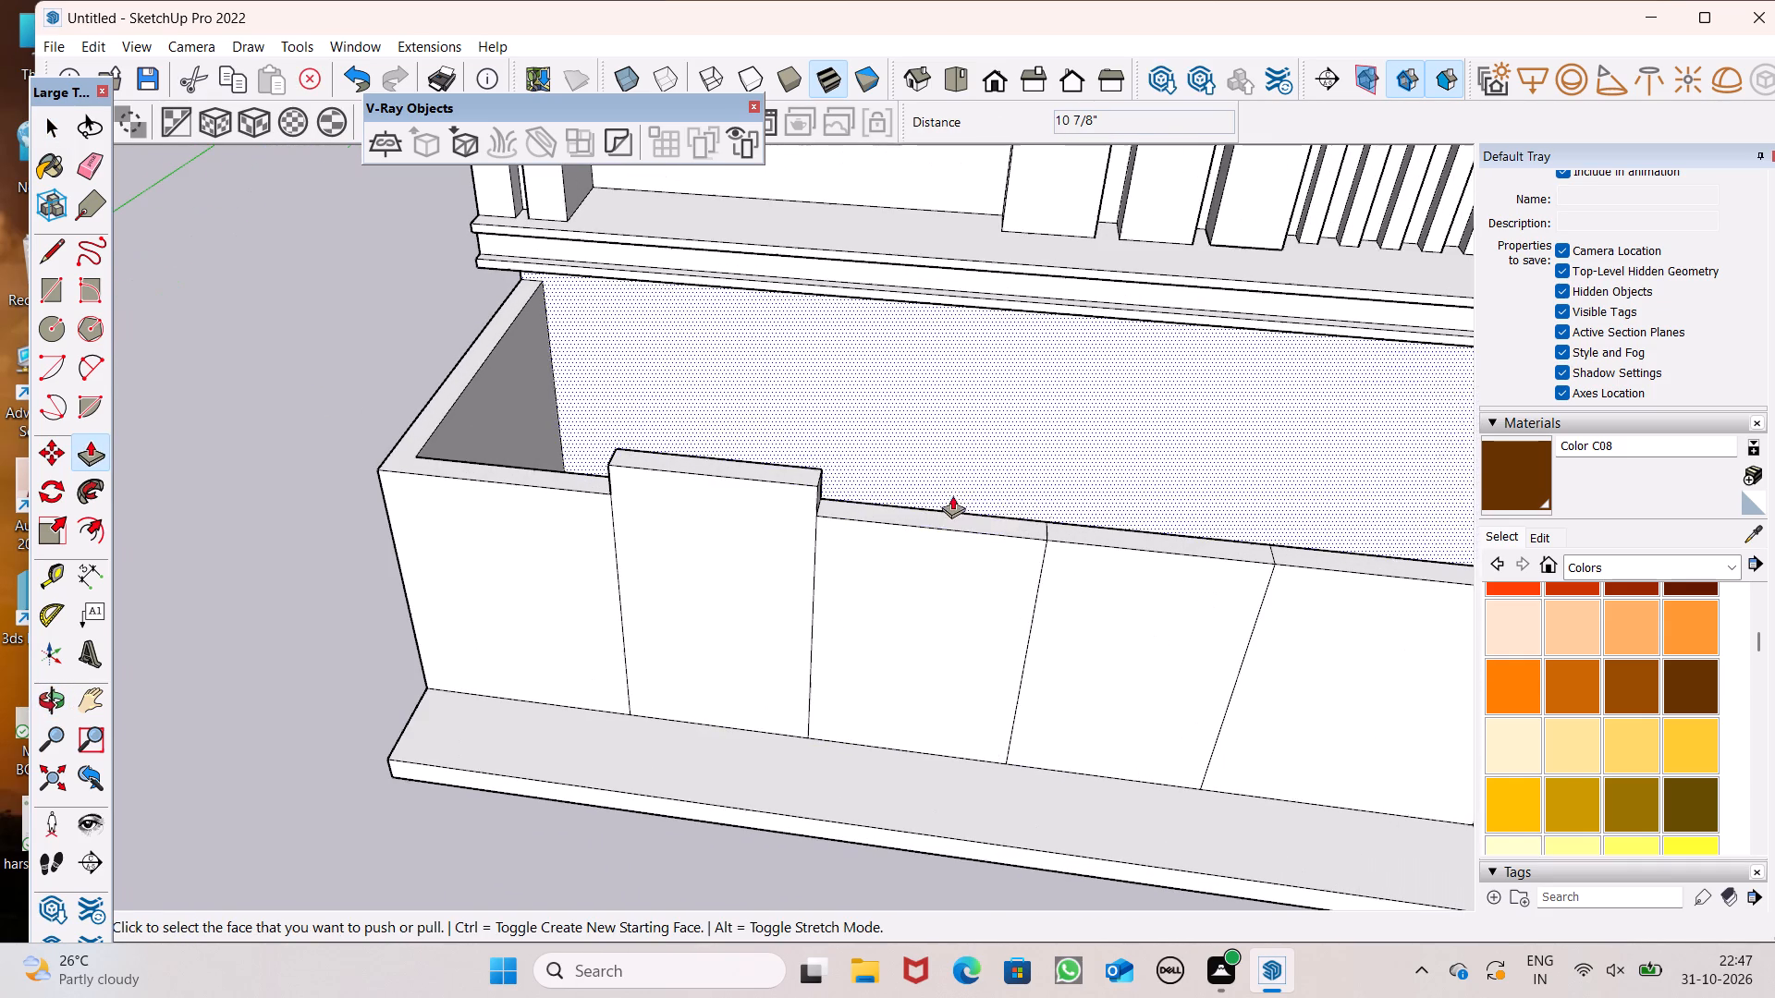
pyautogui.scroll(1, 952, 495)
pyautogui.moveTo(1068, 537); pyautogui.dragTo(851, 487)
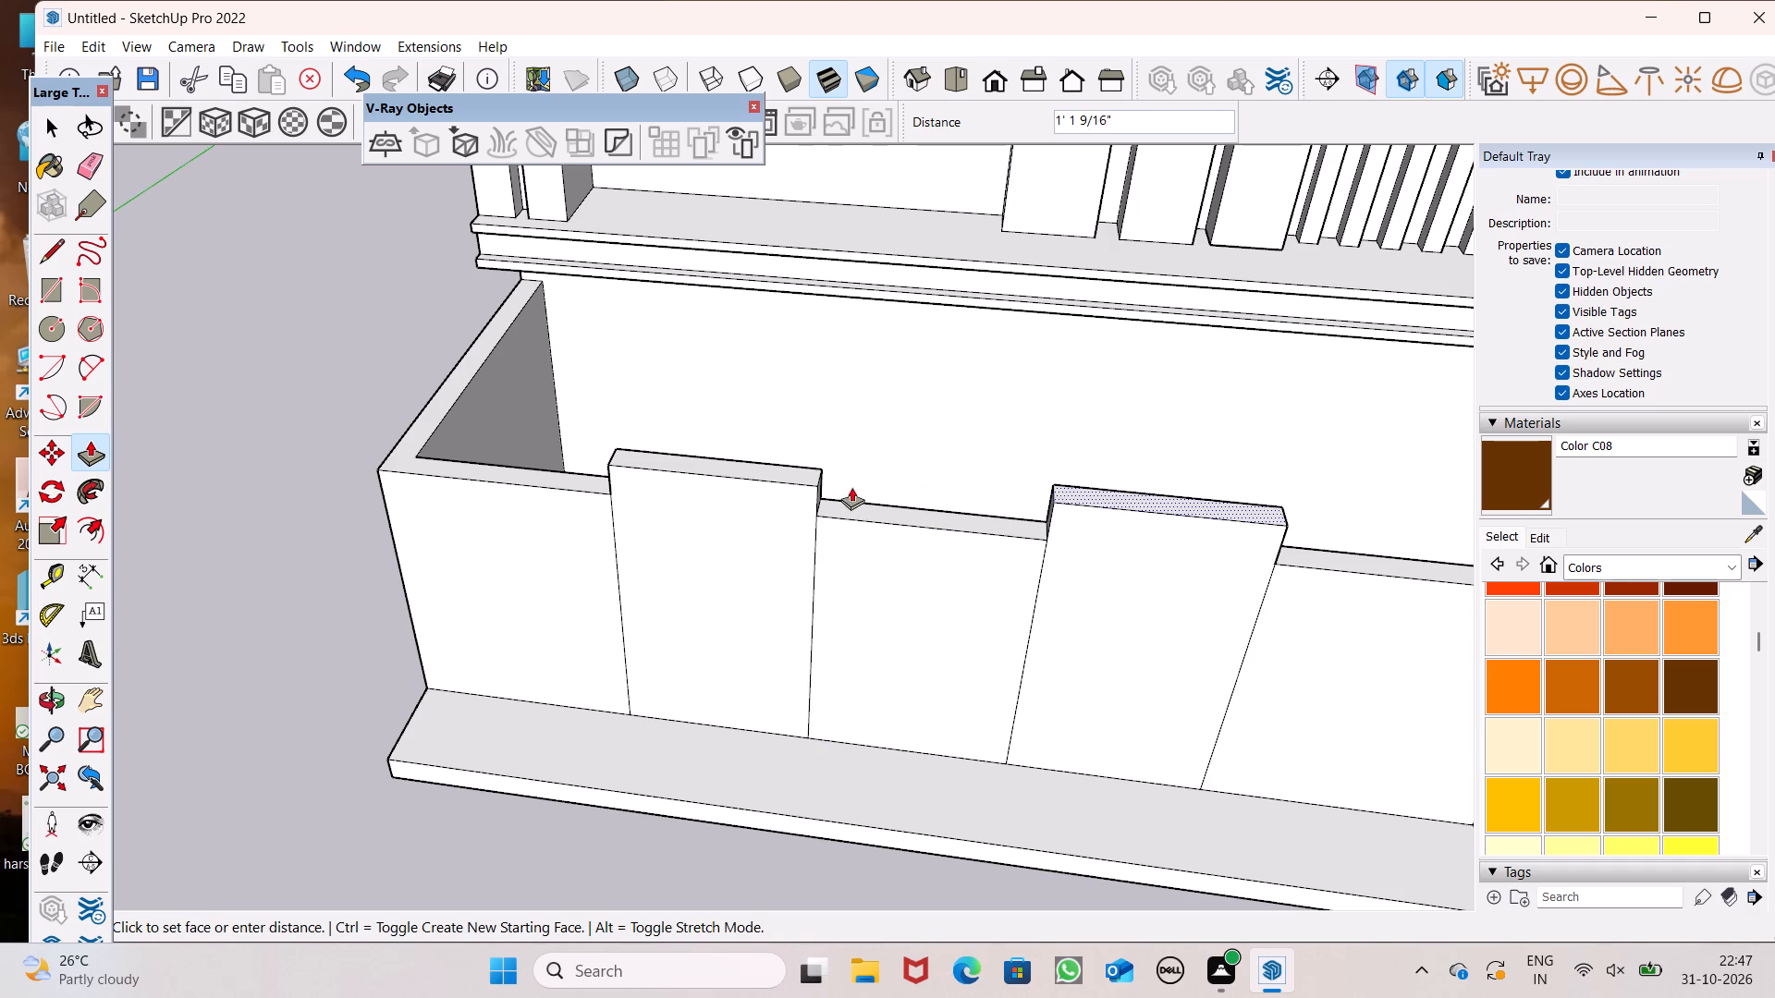
pyautogui.moveTo(851, 487); pyautogui.dragTo(814, 487)
# Push the first raised panel's front face inward about 2 1/4" and a further 2 1/8" to recess it.
pyautogui.scroll(-2, 883, 443)
pyautogui.scroll(1, 778, 617)
pyautogui.scroll(-3, 739, 632)
pyautogui.scroll(5, 728, 653)
pyautogui.moveTo(704, 678); pyautogui.dragTo(714, 673)
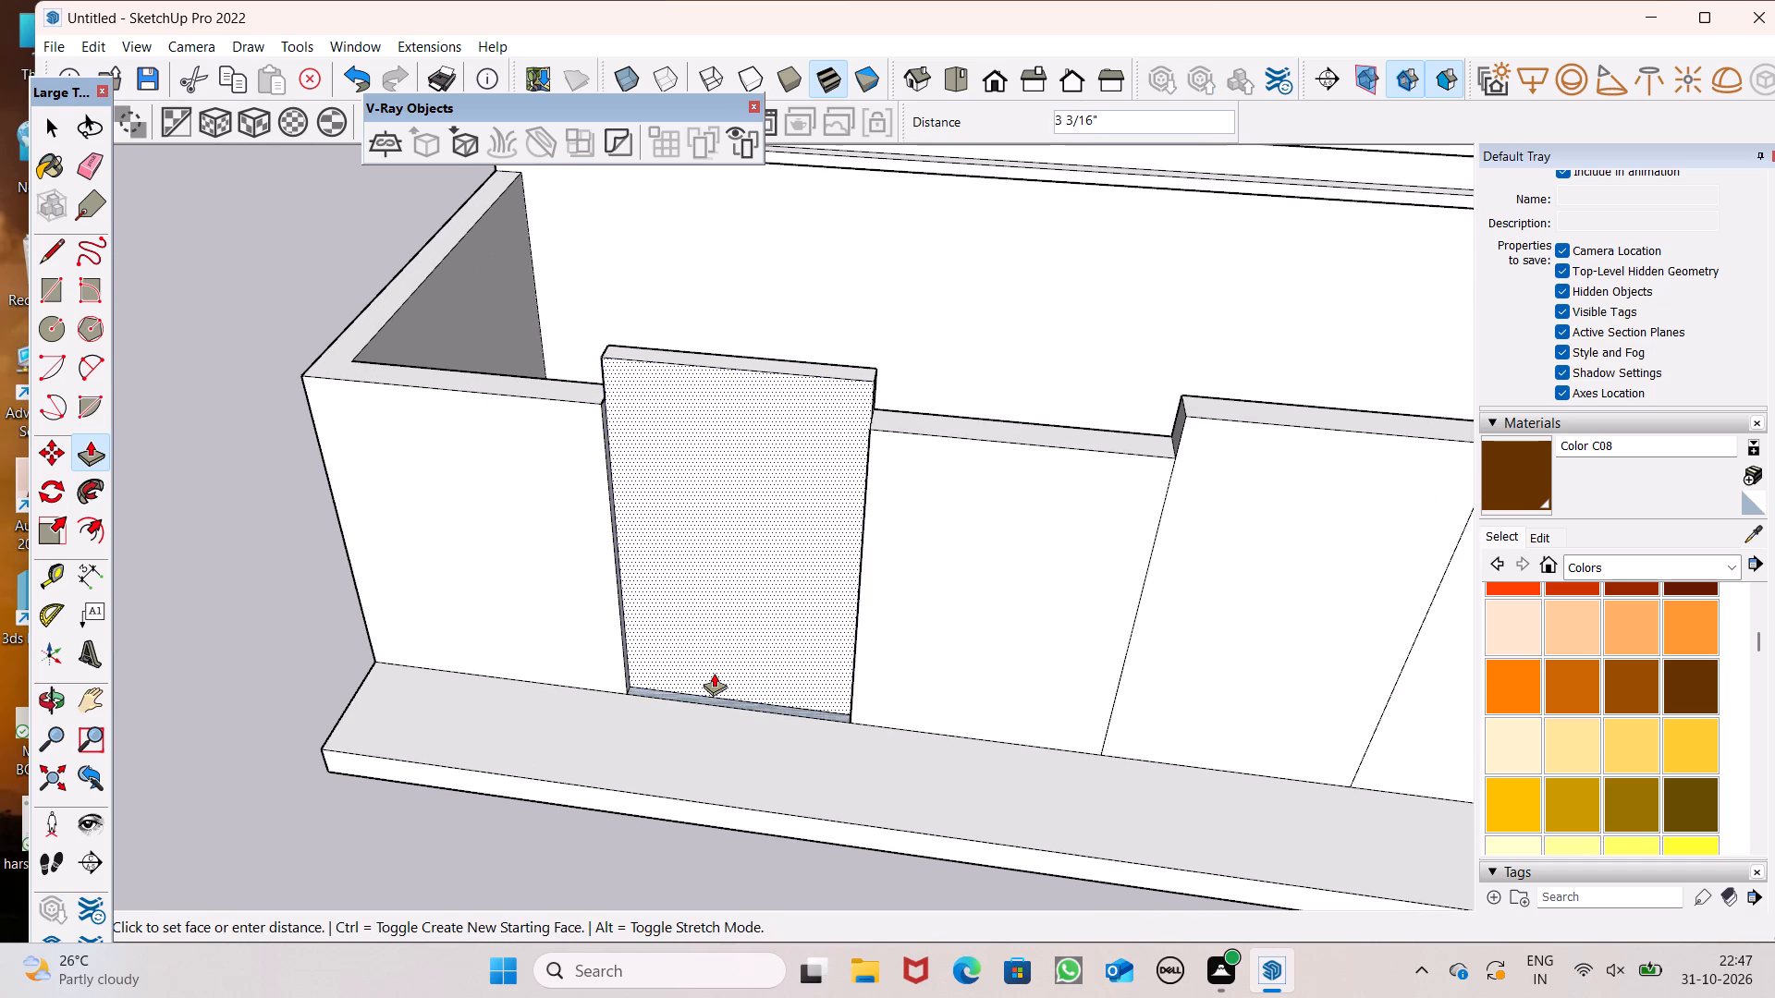
pyautogui.moveTo(714, 673); pyautogui.dragTo(715, 675)
pyautogui.scroll(-6, 669, 551)
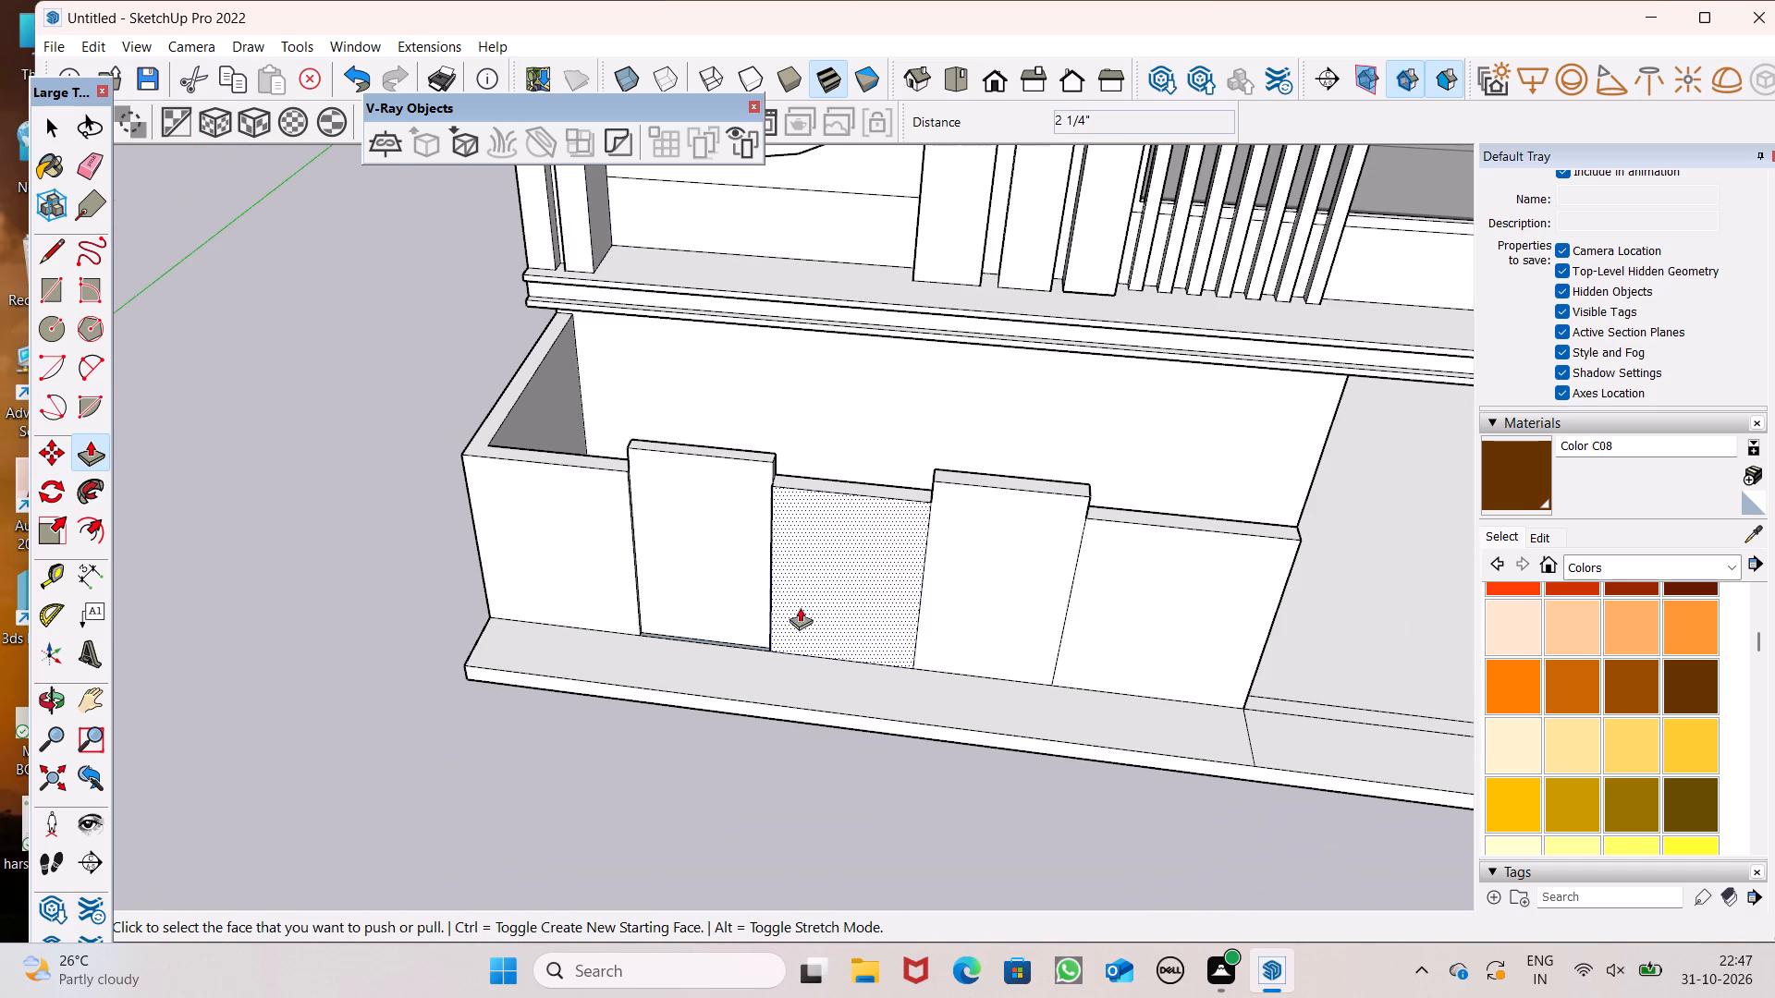
pyautogui.moveTo(767, 606); pyautogui.dragTo(748, 616, button='middle')
pyautogui.scroll(5, 746, 616)
pyautogui.click(722, 623)
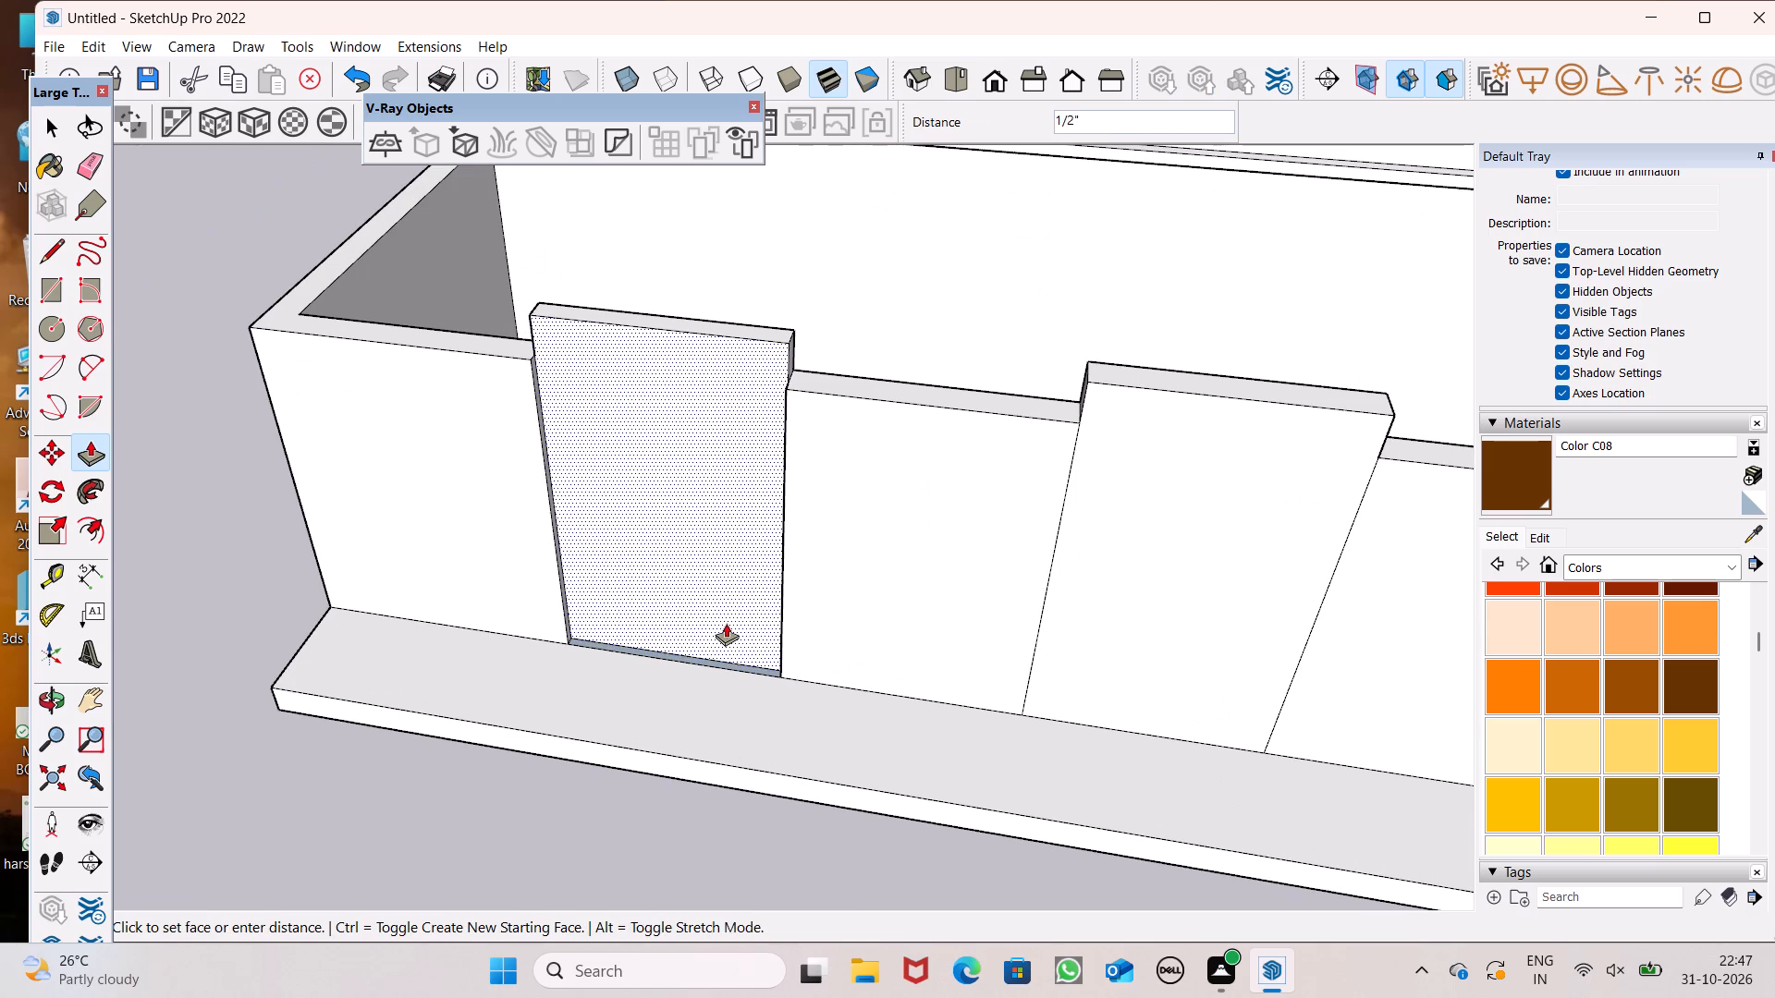
pyautogui.scroll(-1, 654, 587)
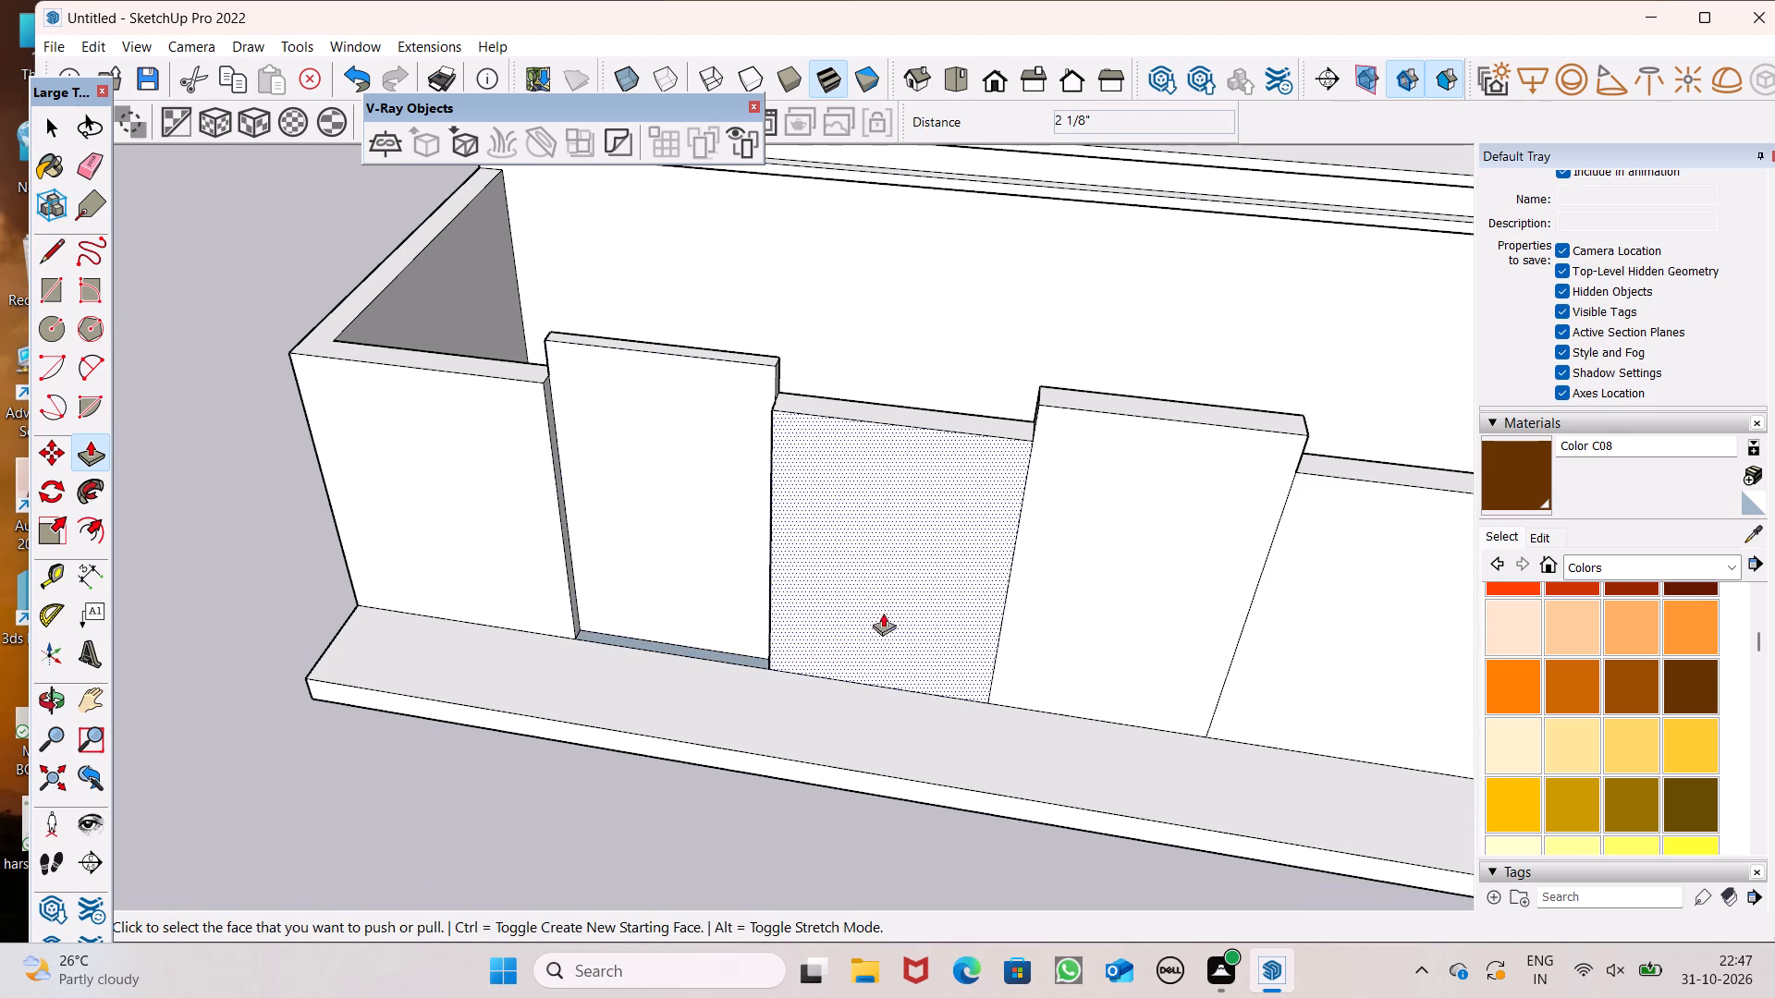
# Push the second raised panel's front face inward 4 3/8" to match the first panel's recess.
pyautogui.moveTo(1062, 663); pyautogui.dragTo(742, 526)
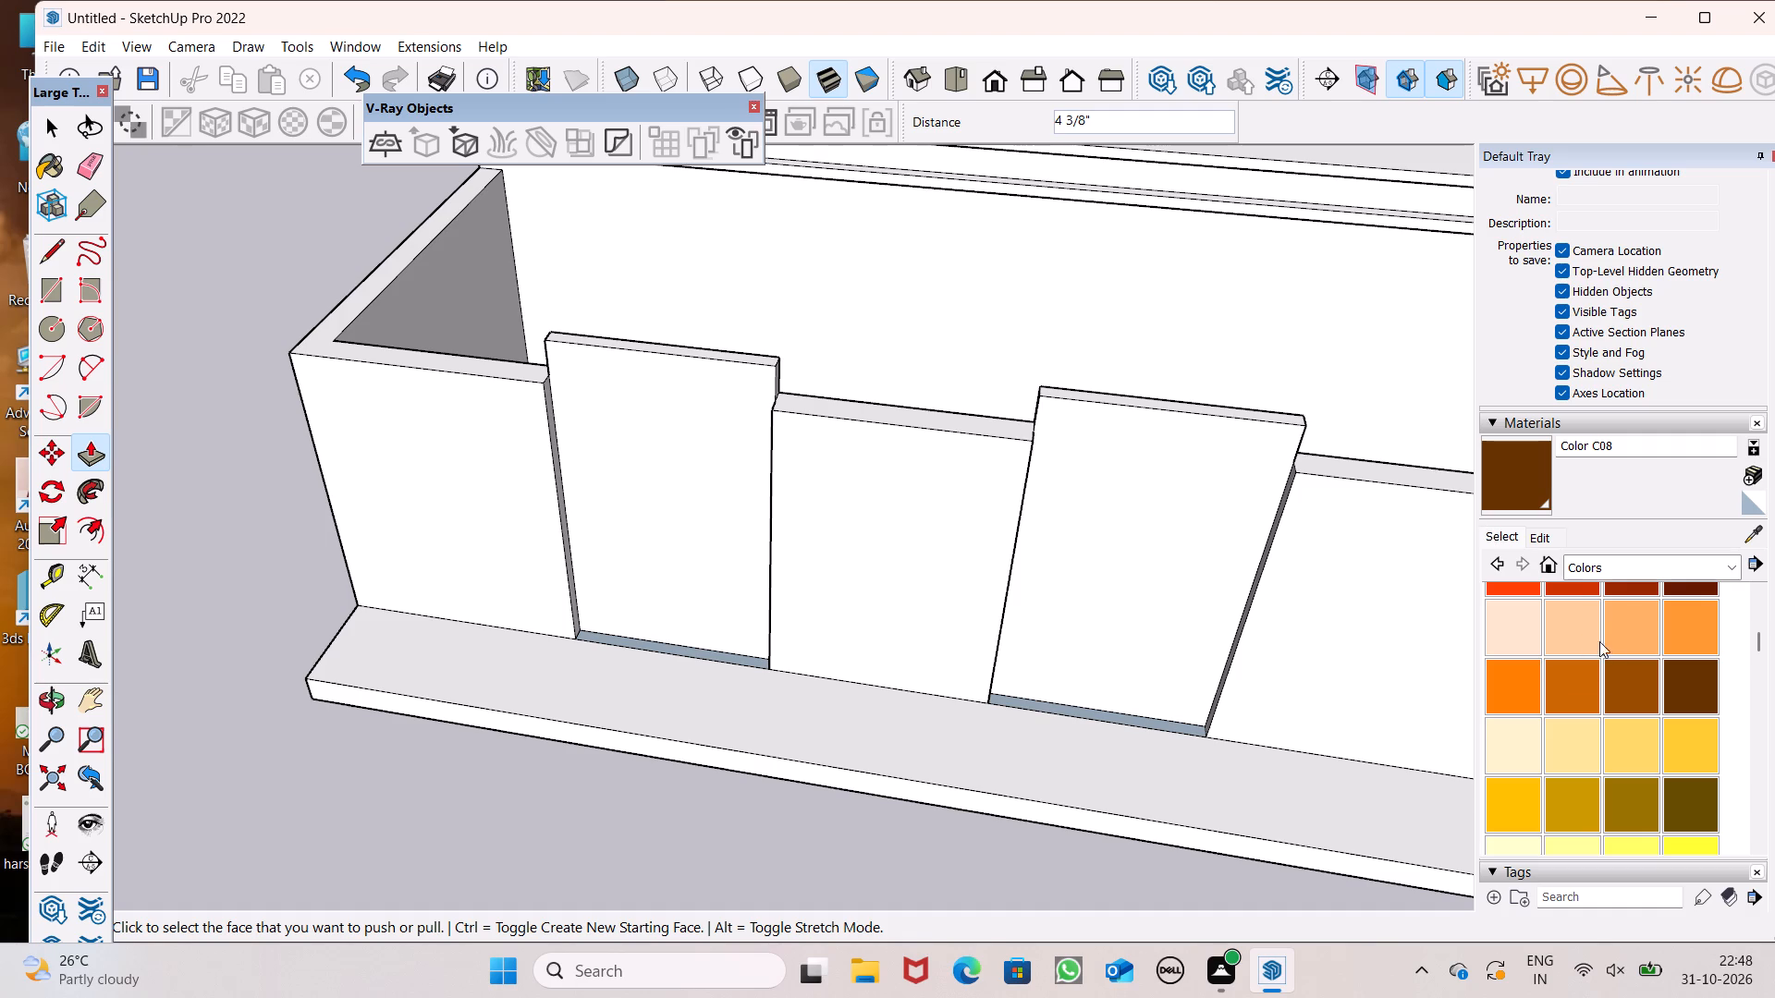
# Paint the second recessed panel's front face with 0036_BurlyWood from the Colors-Named collection.
pyautogui.click(1591, 572)
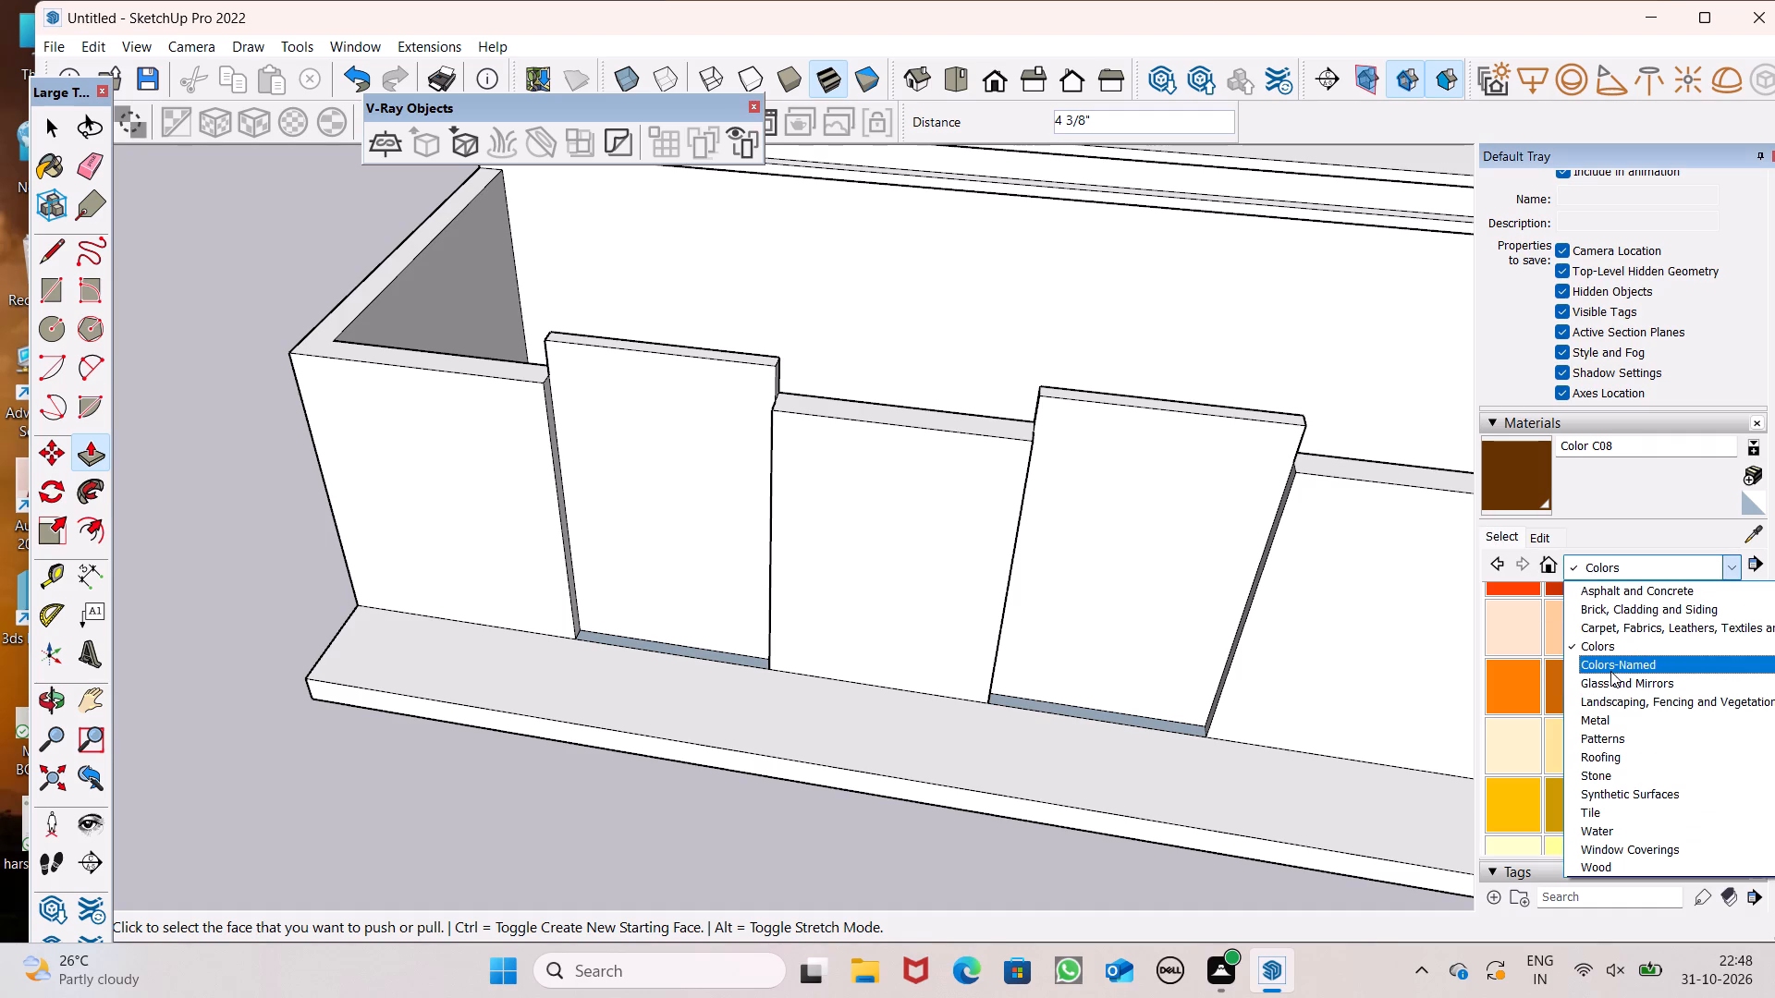
pyautogui.click(1610, 671)
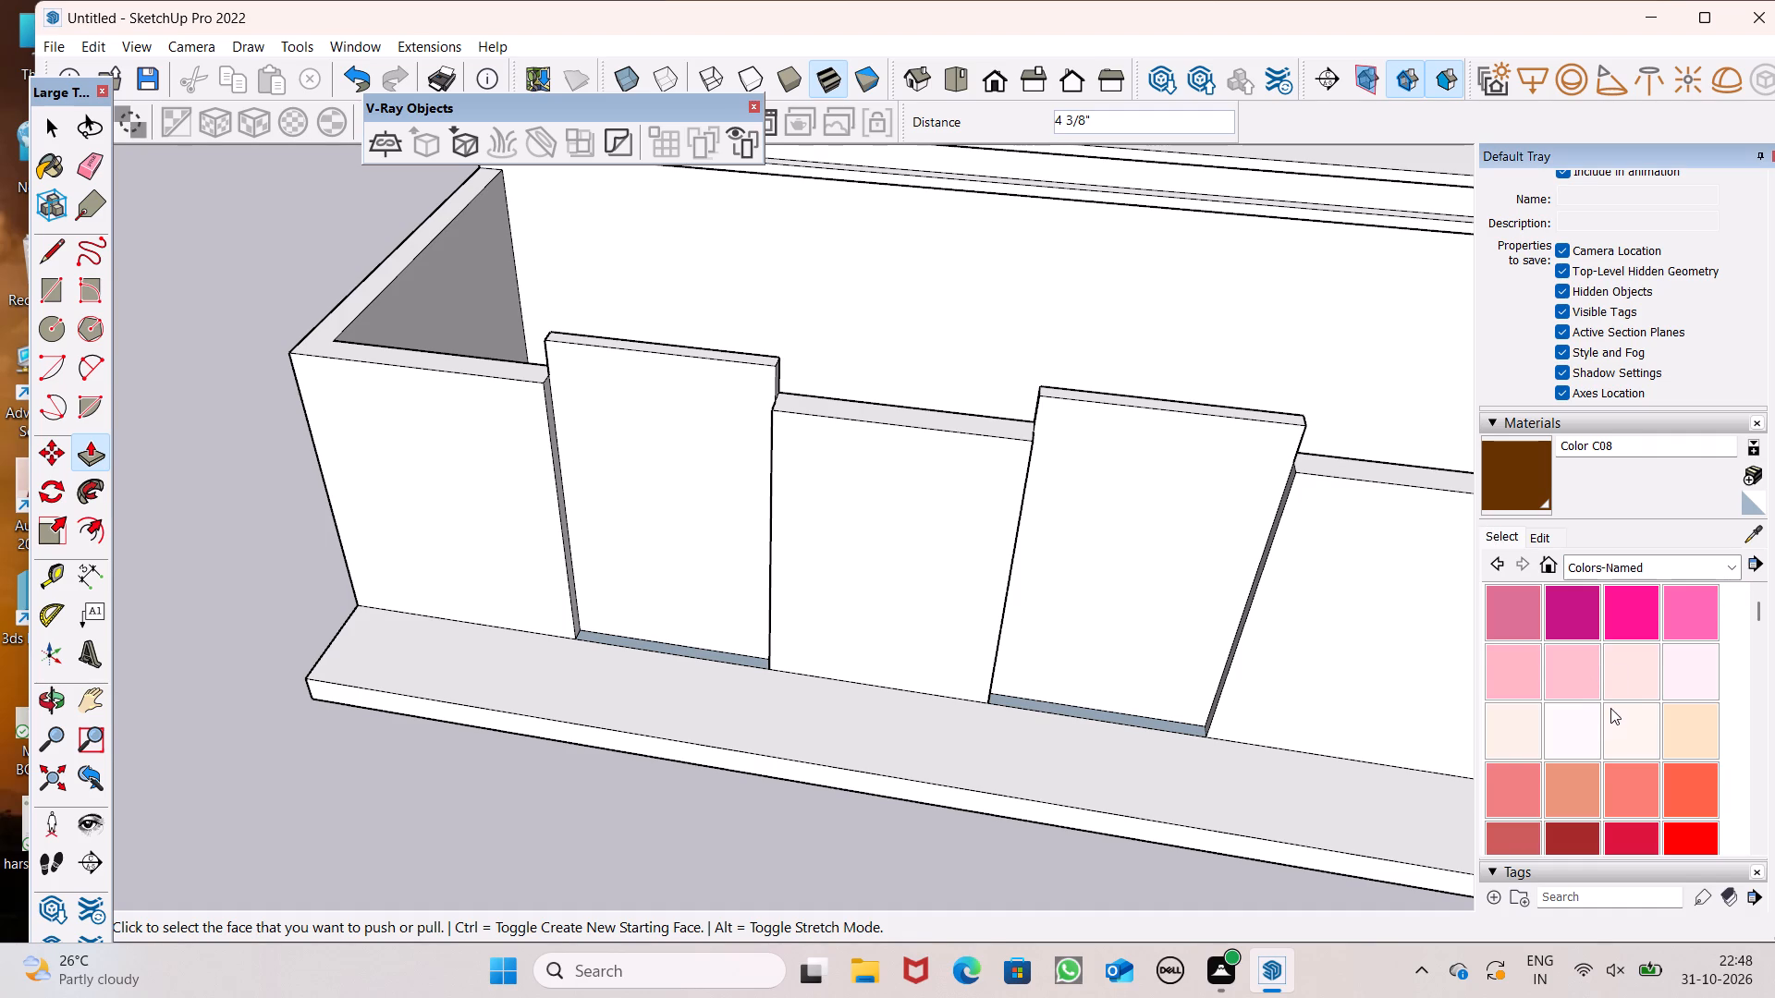
pyautogui.scroll(-4, 1610, 715)
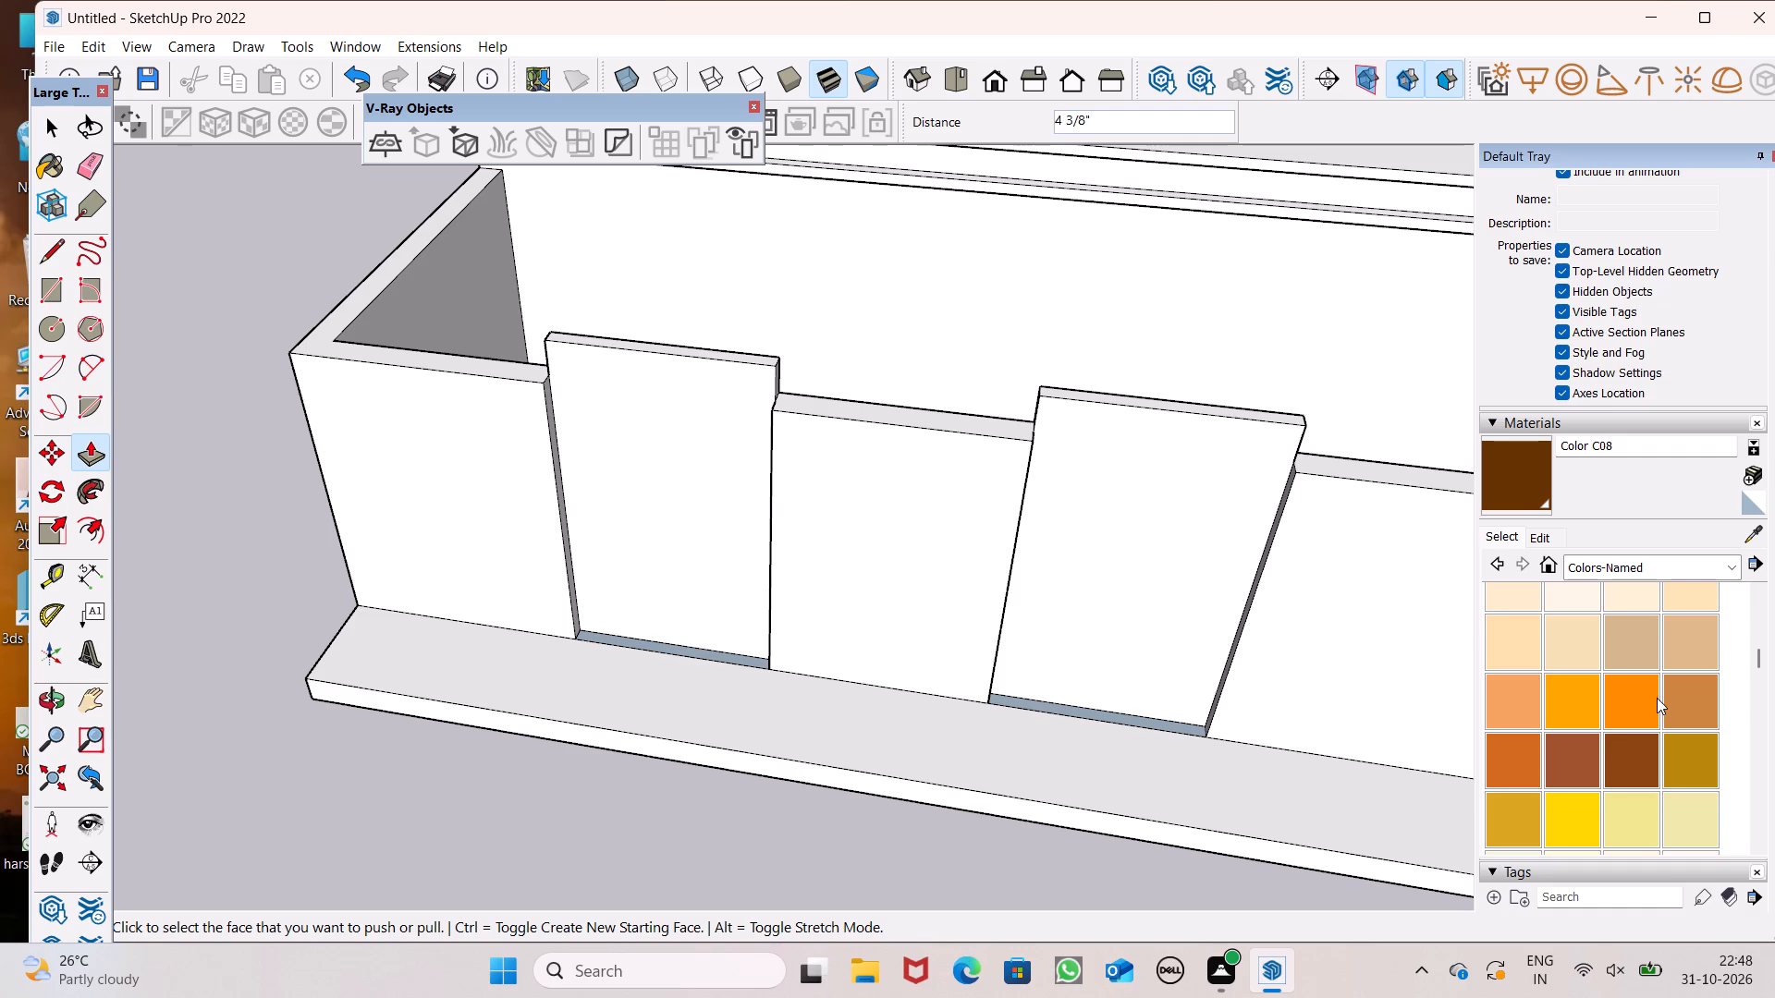
pyautogui.click(1692, 647)
pyautogui.click(1197, 553)
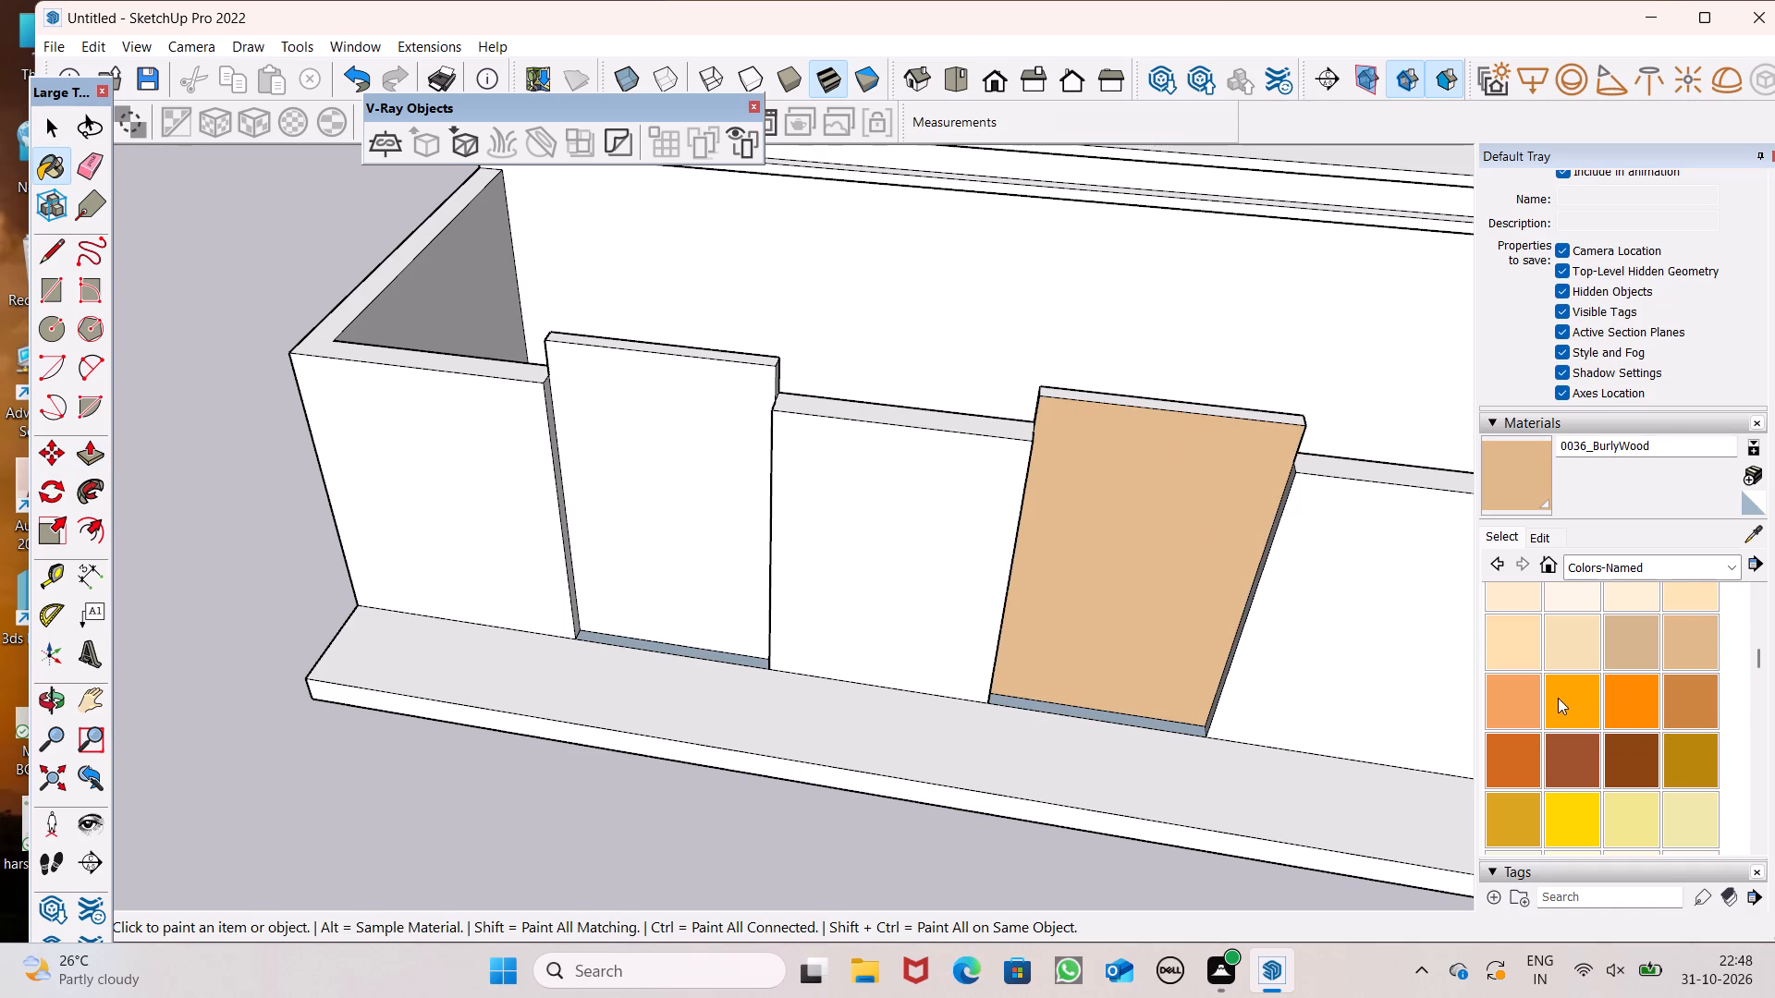
# Apply the dusty rose-brown colour from the Colors-Named collection to the second recessed panel's front face.
pyautogui.scroll(-8, 1567, 690)
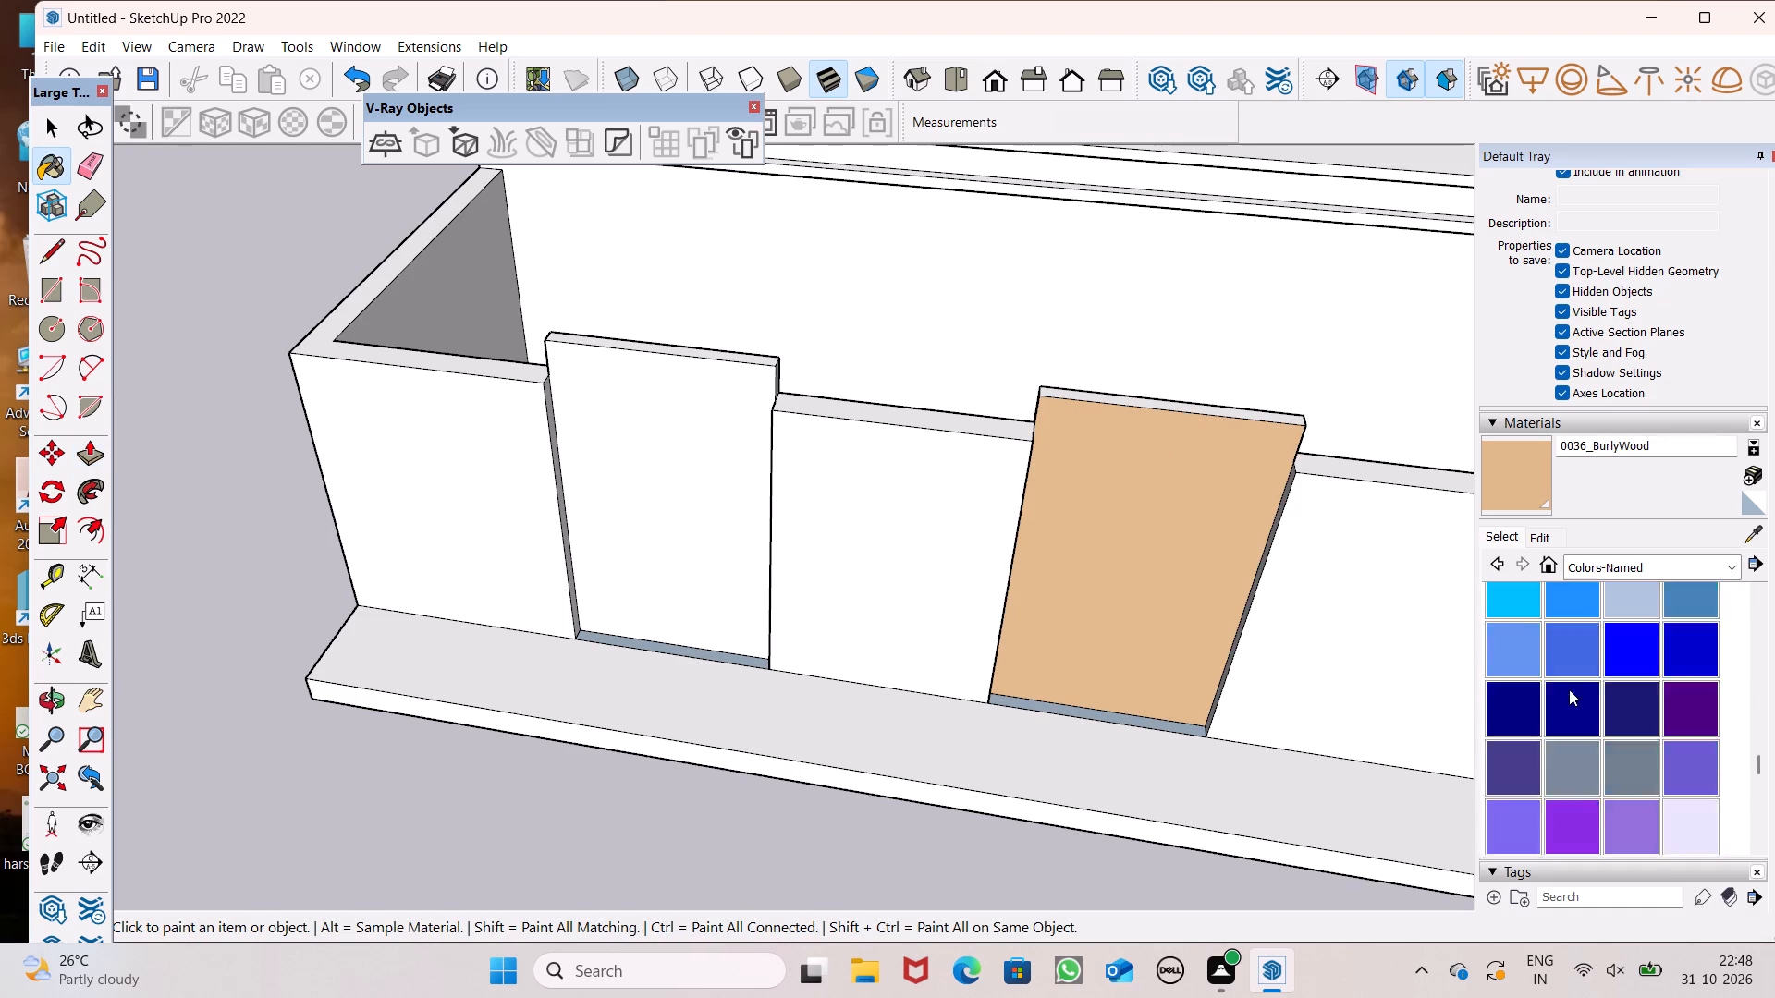
pyautogui.scroll(-4, 1569, 689)
pyautogui.scroll(3, 1596, 675)
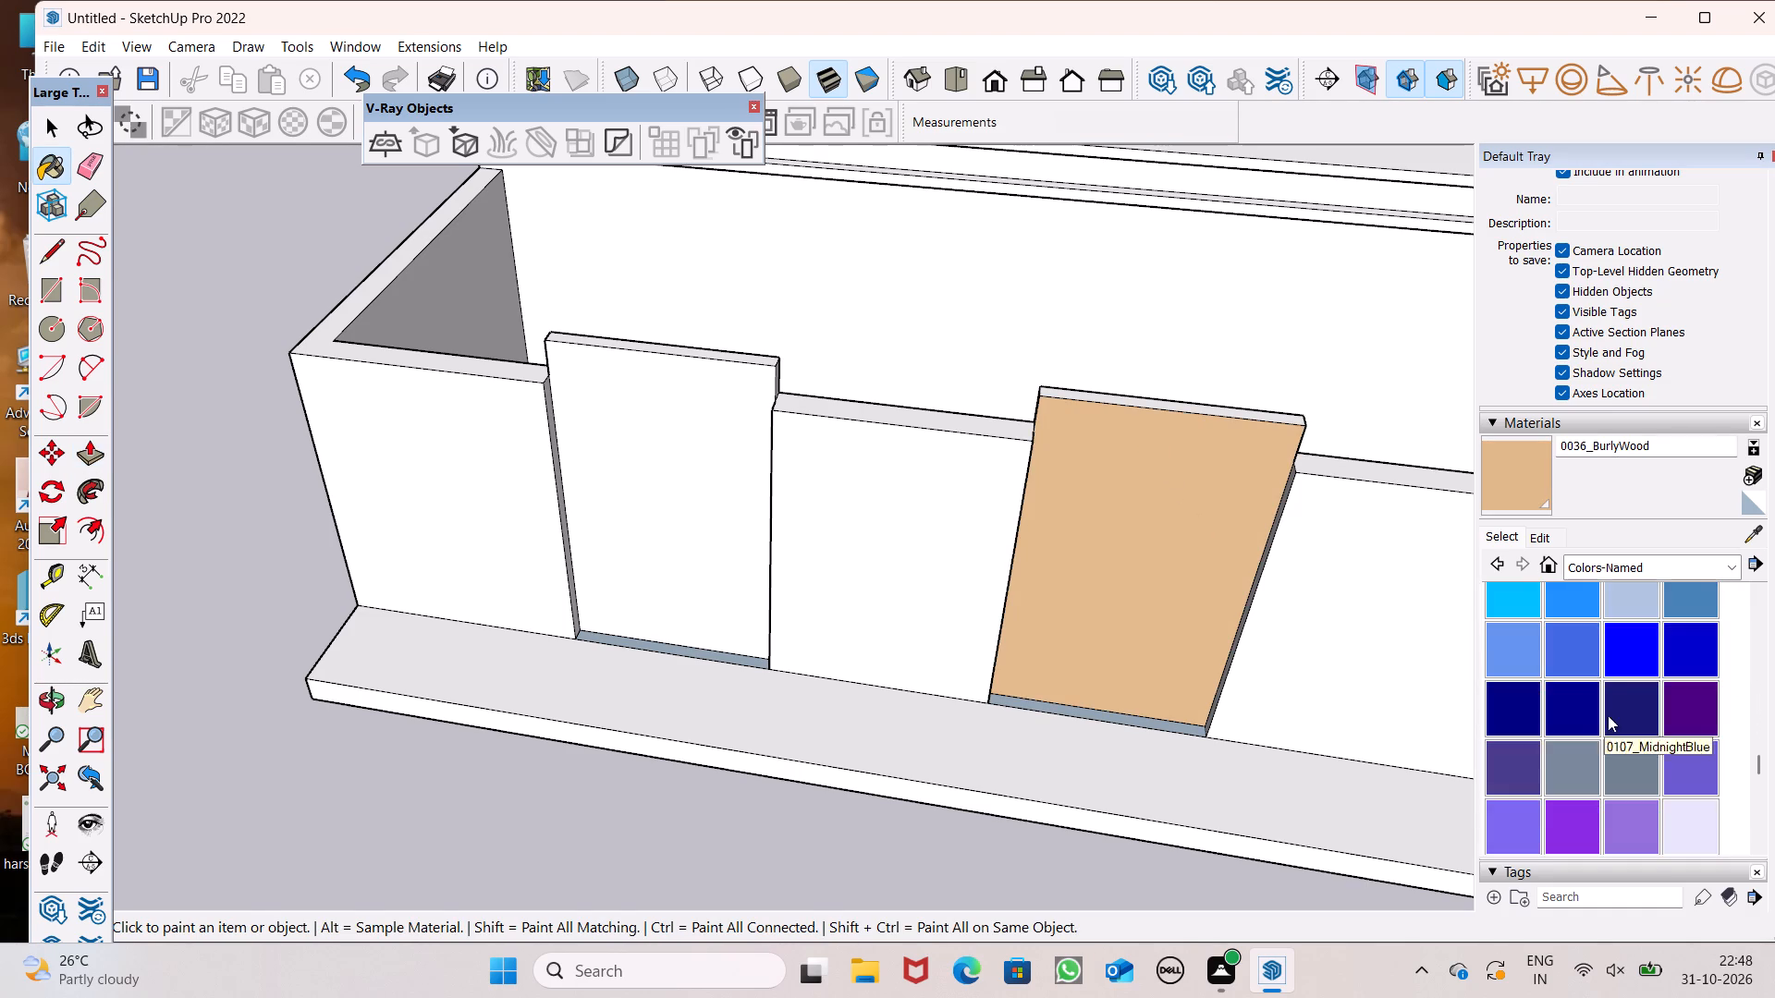
pyautogui.scroll(-1, 1608, 715)
pyautogui.click(1624, 762)
pyautogui.click(1111, 564)
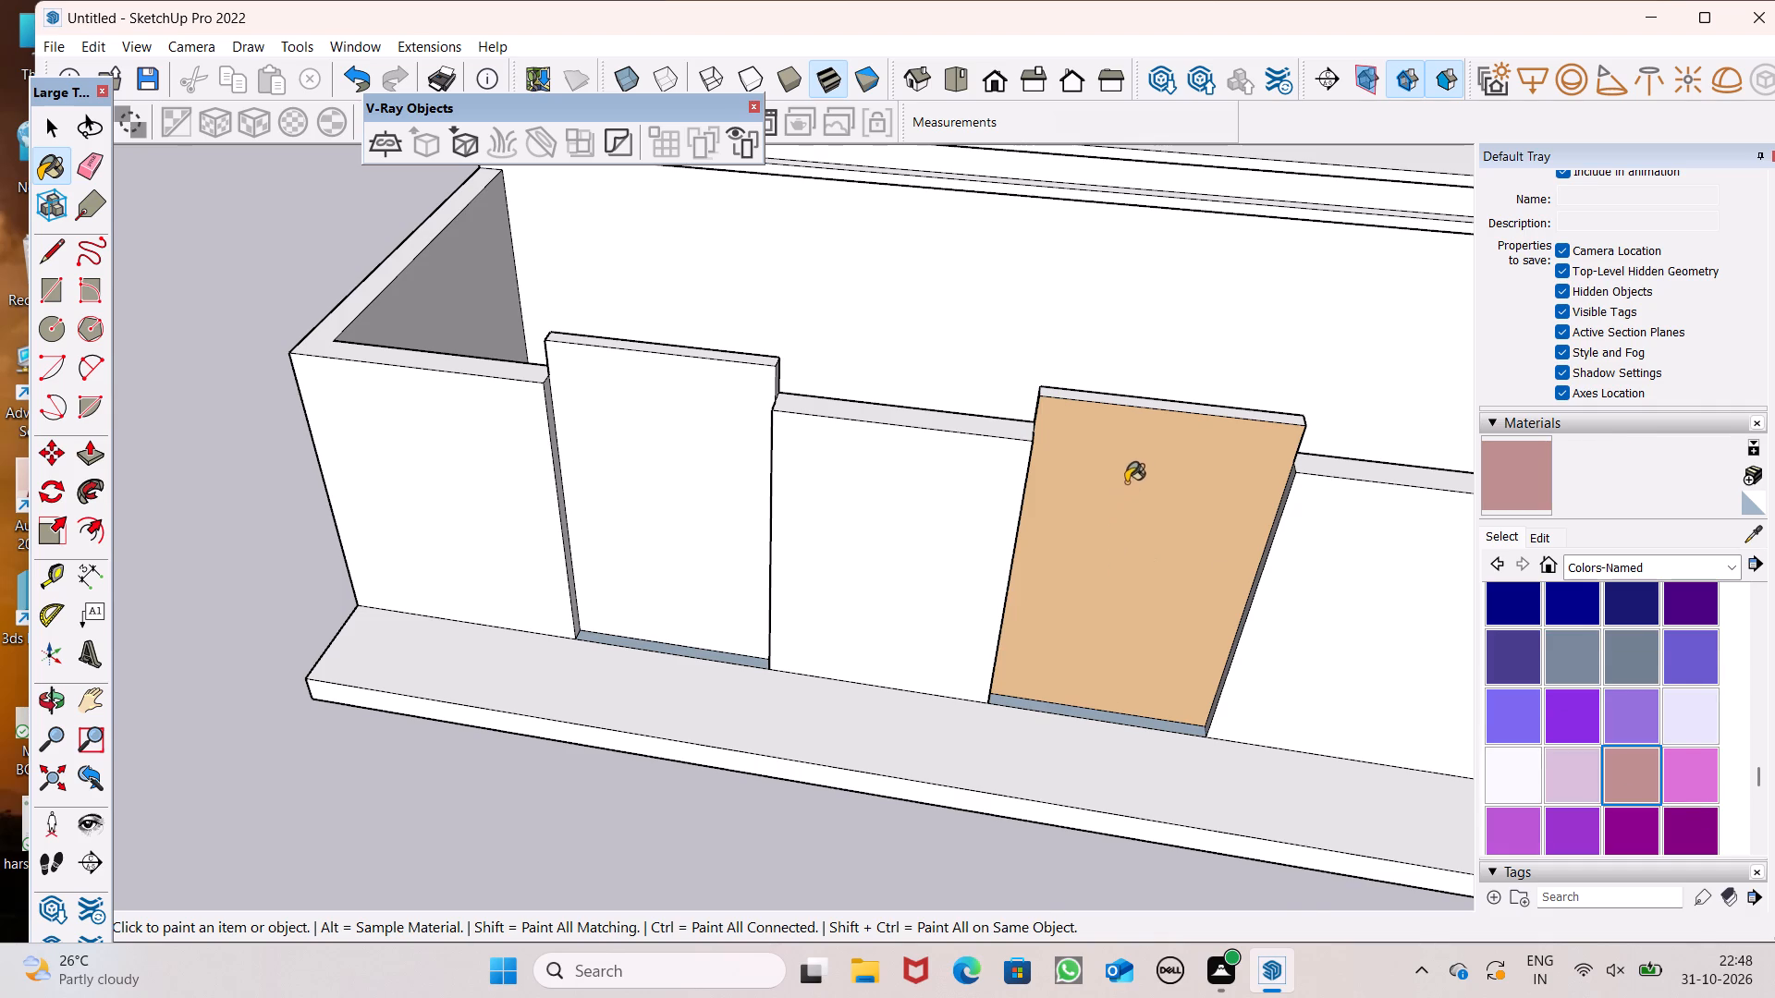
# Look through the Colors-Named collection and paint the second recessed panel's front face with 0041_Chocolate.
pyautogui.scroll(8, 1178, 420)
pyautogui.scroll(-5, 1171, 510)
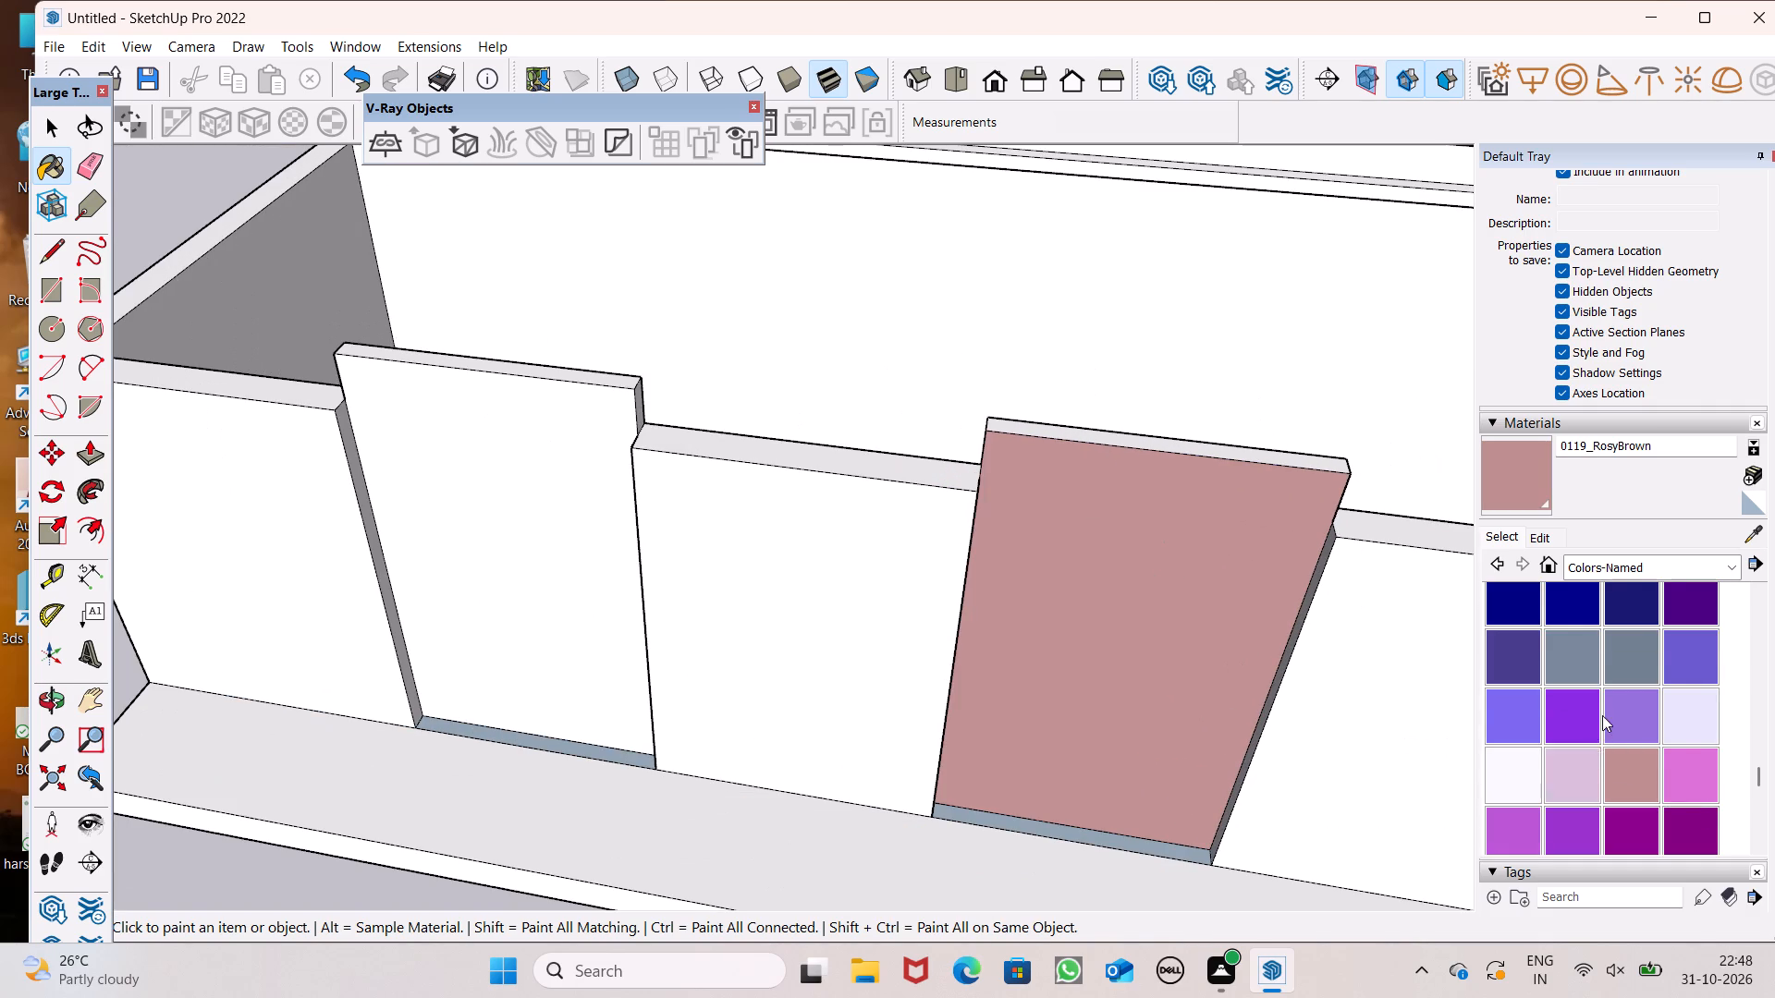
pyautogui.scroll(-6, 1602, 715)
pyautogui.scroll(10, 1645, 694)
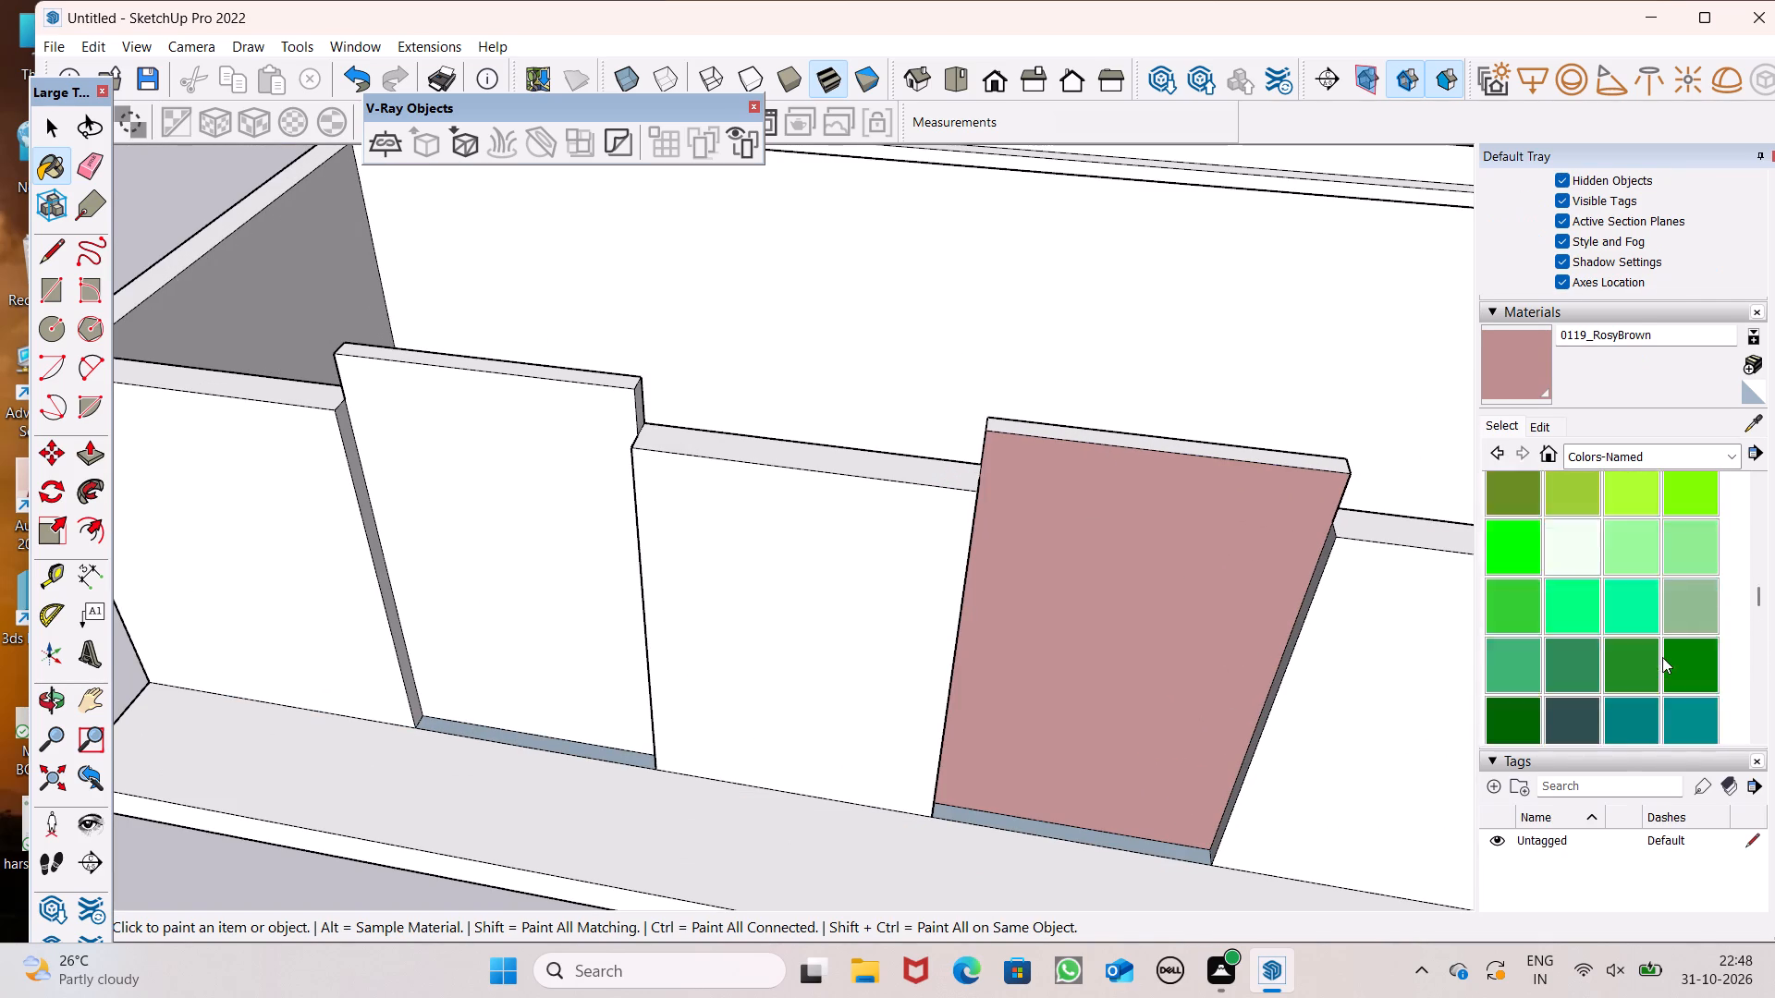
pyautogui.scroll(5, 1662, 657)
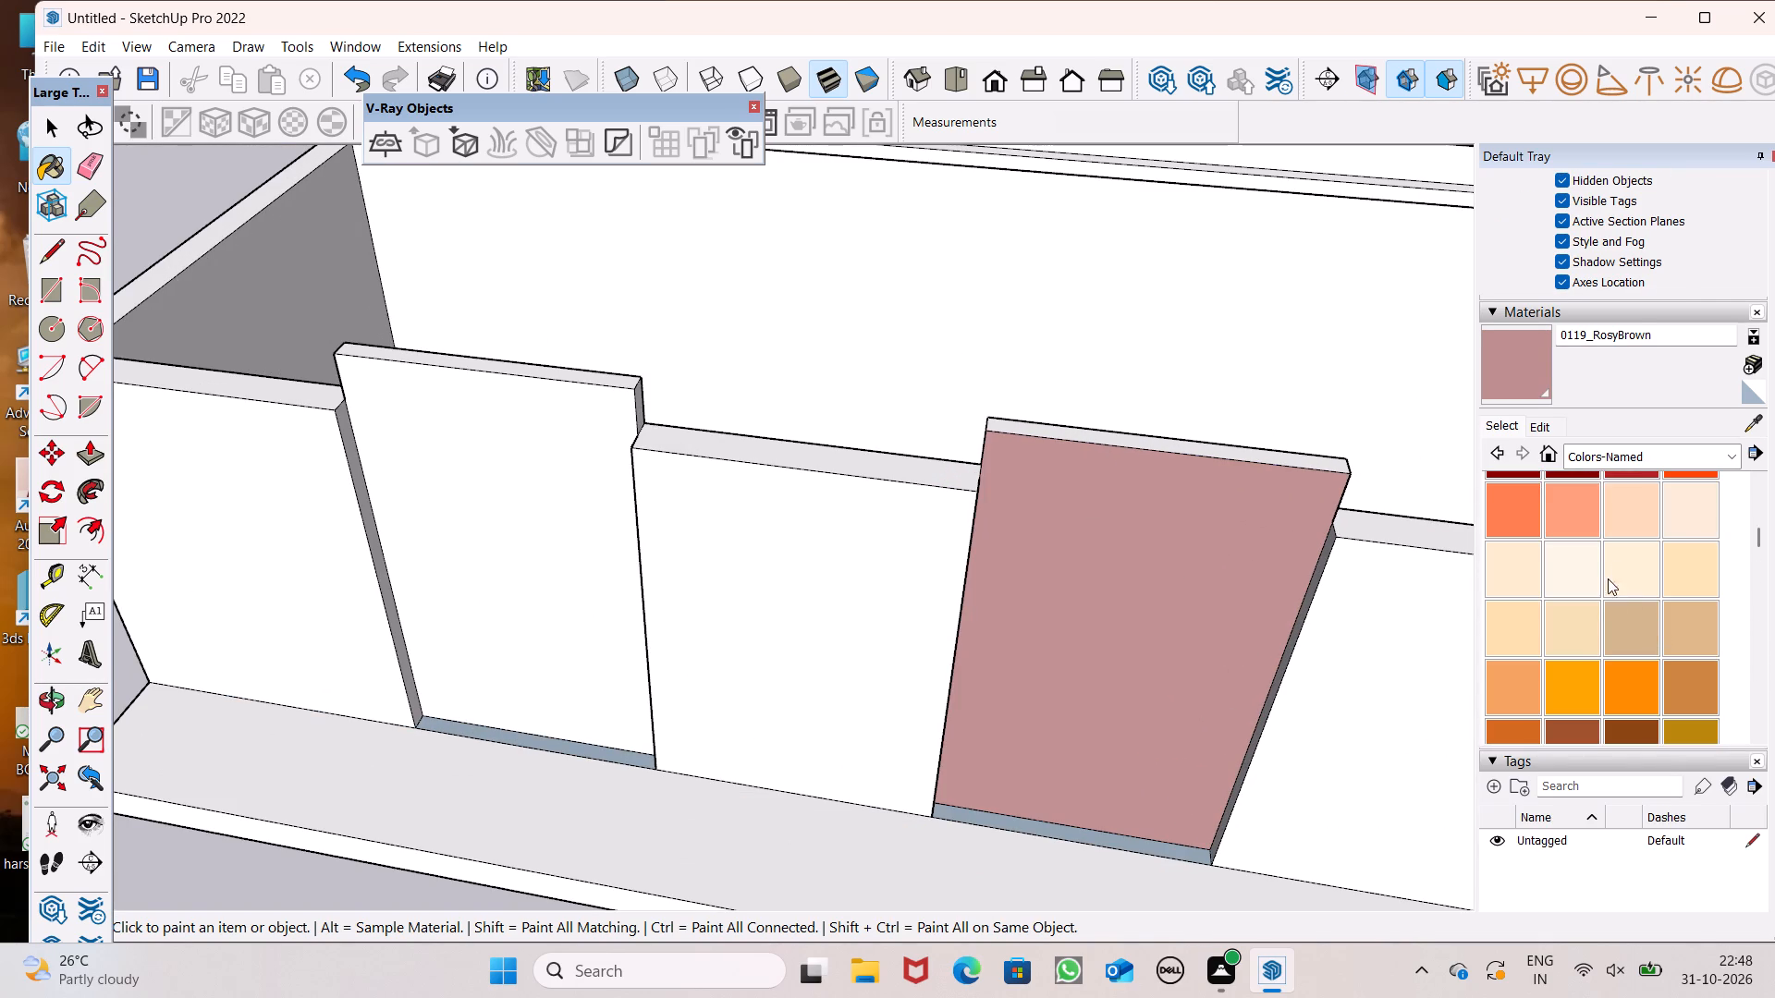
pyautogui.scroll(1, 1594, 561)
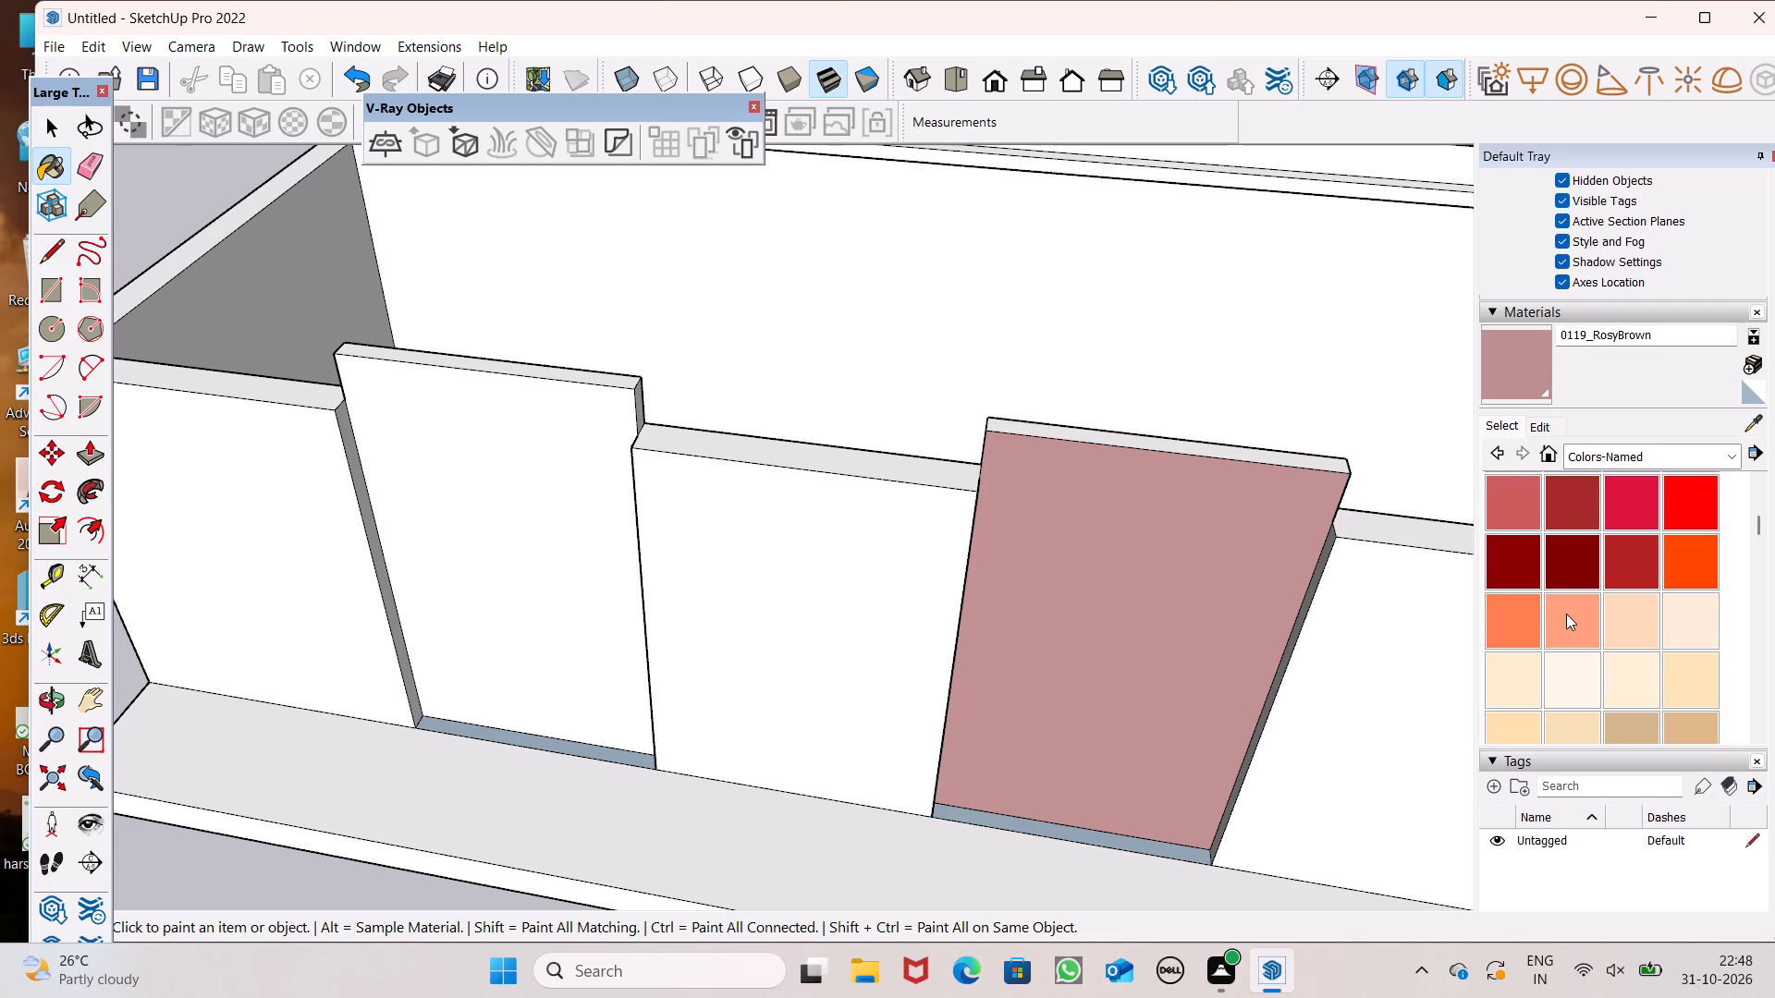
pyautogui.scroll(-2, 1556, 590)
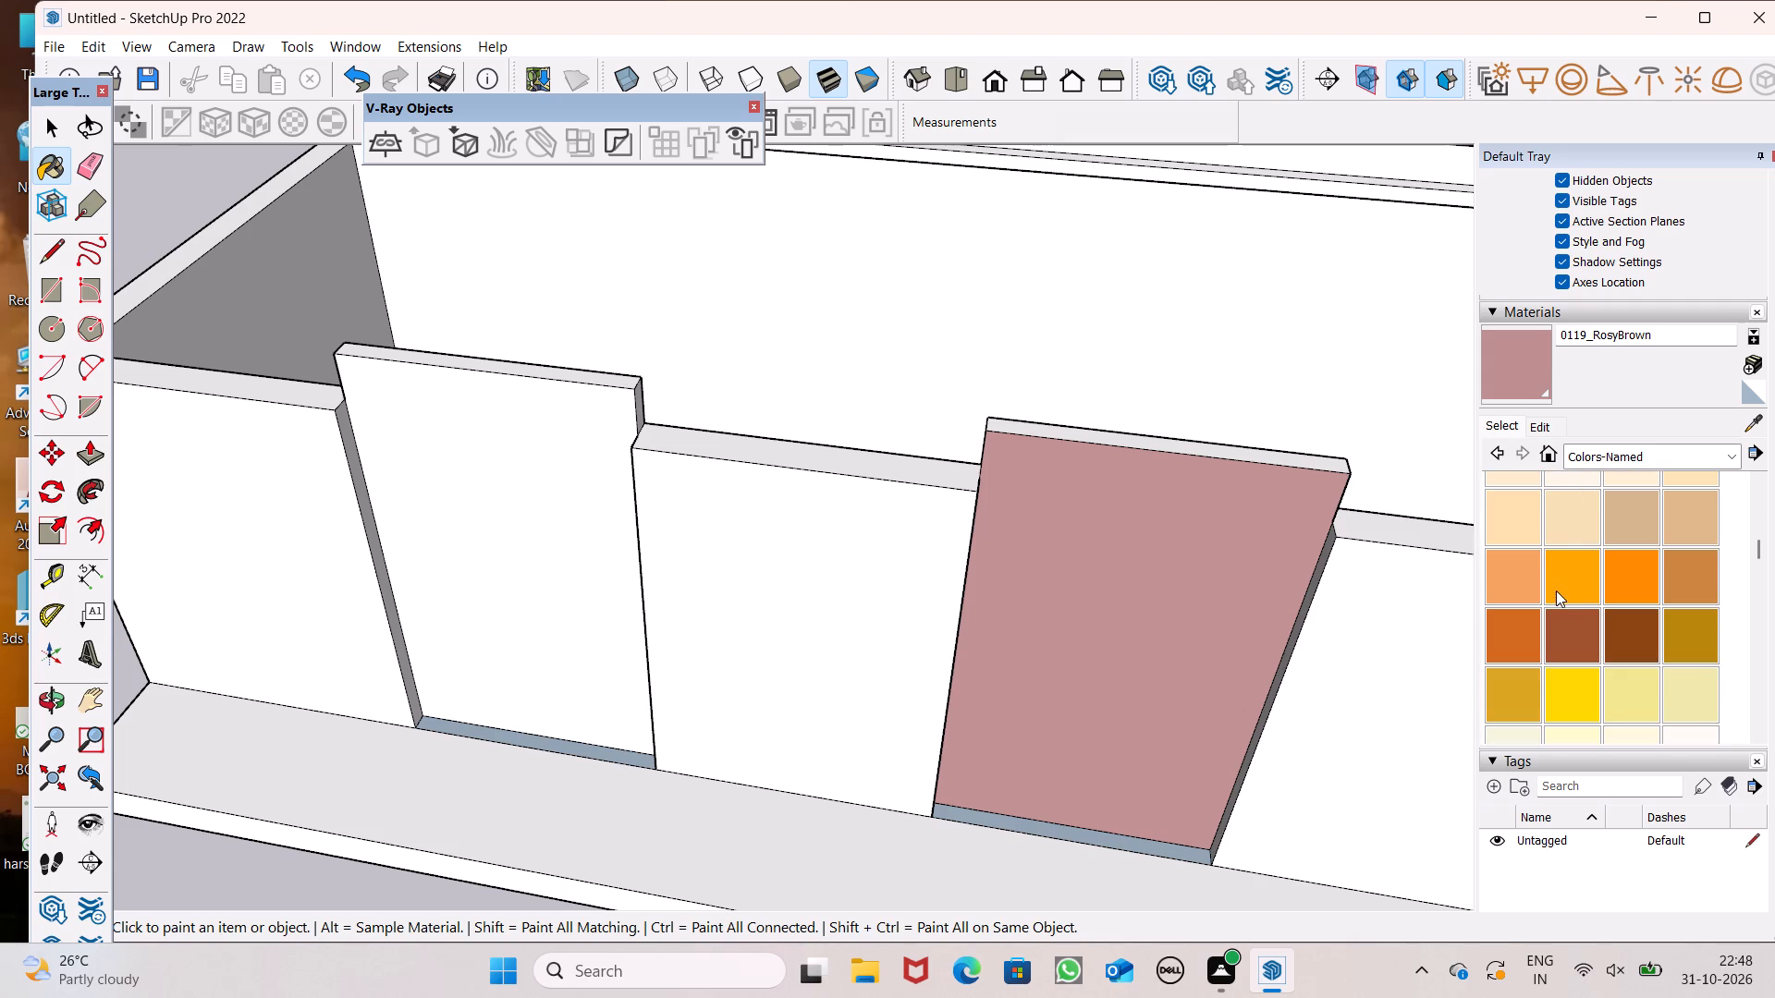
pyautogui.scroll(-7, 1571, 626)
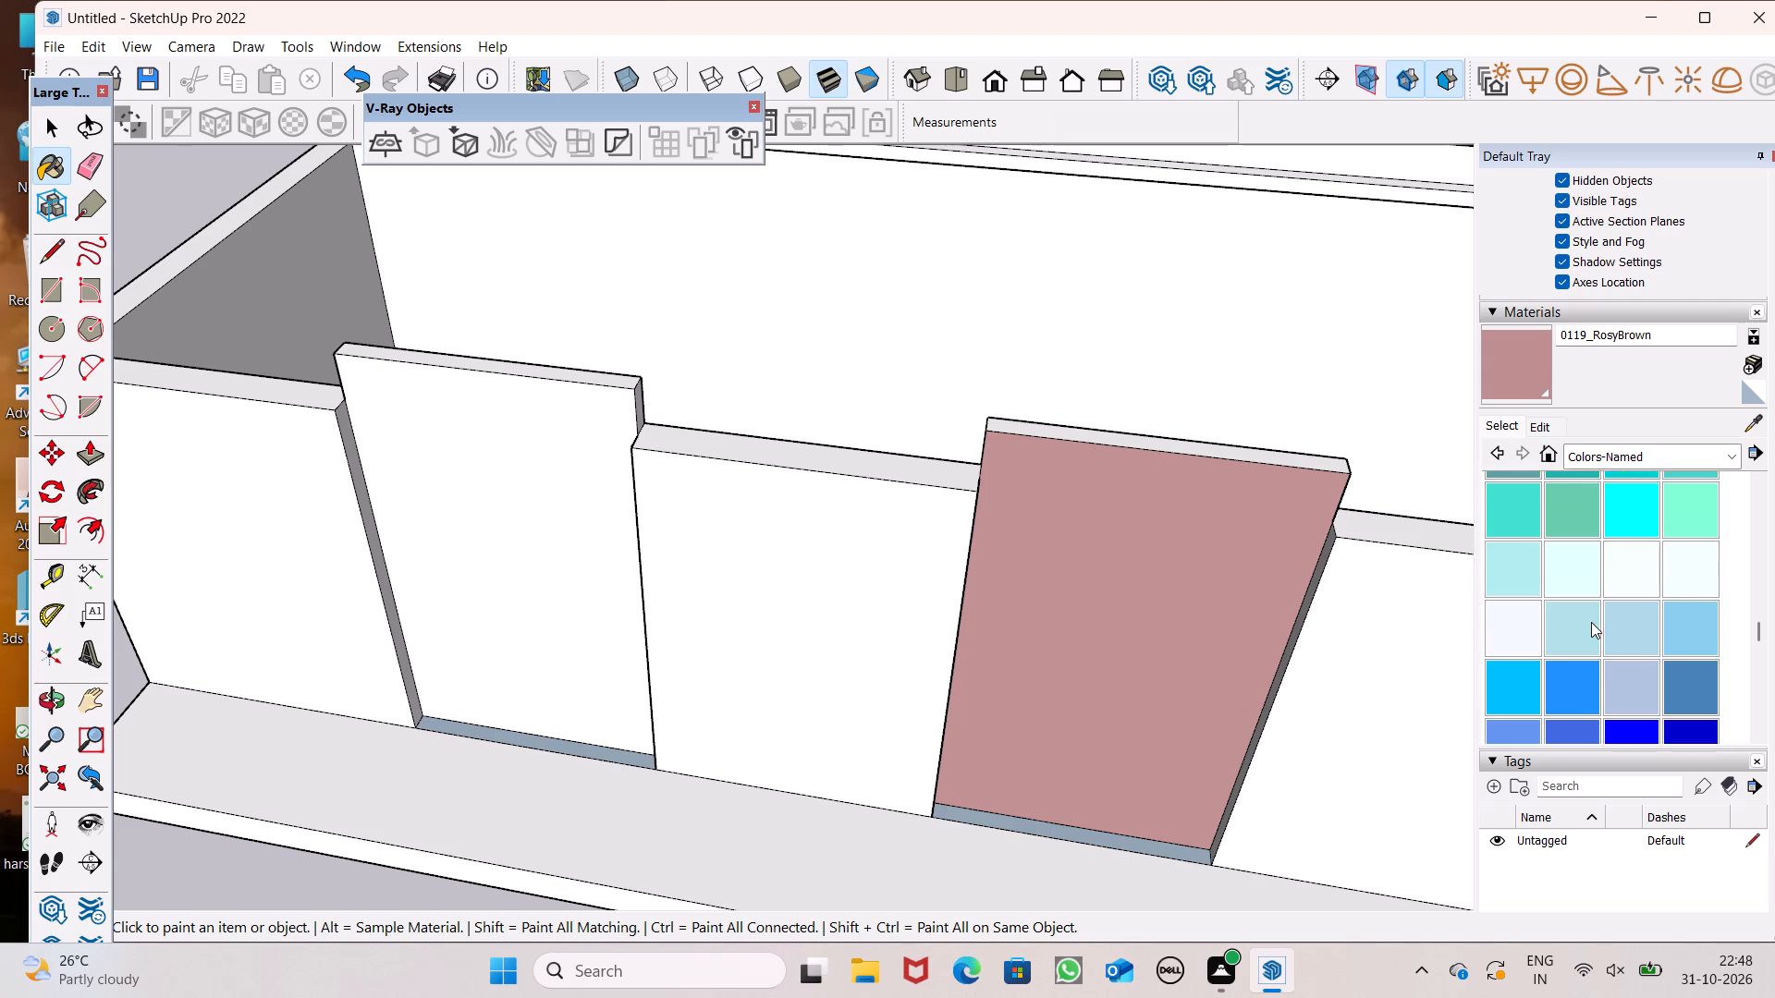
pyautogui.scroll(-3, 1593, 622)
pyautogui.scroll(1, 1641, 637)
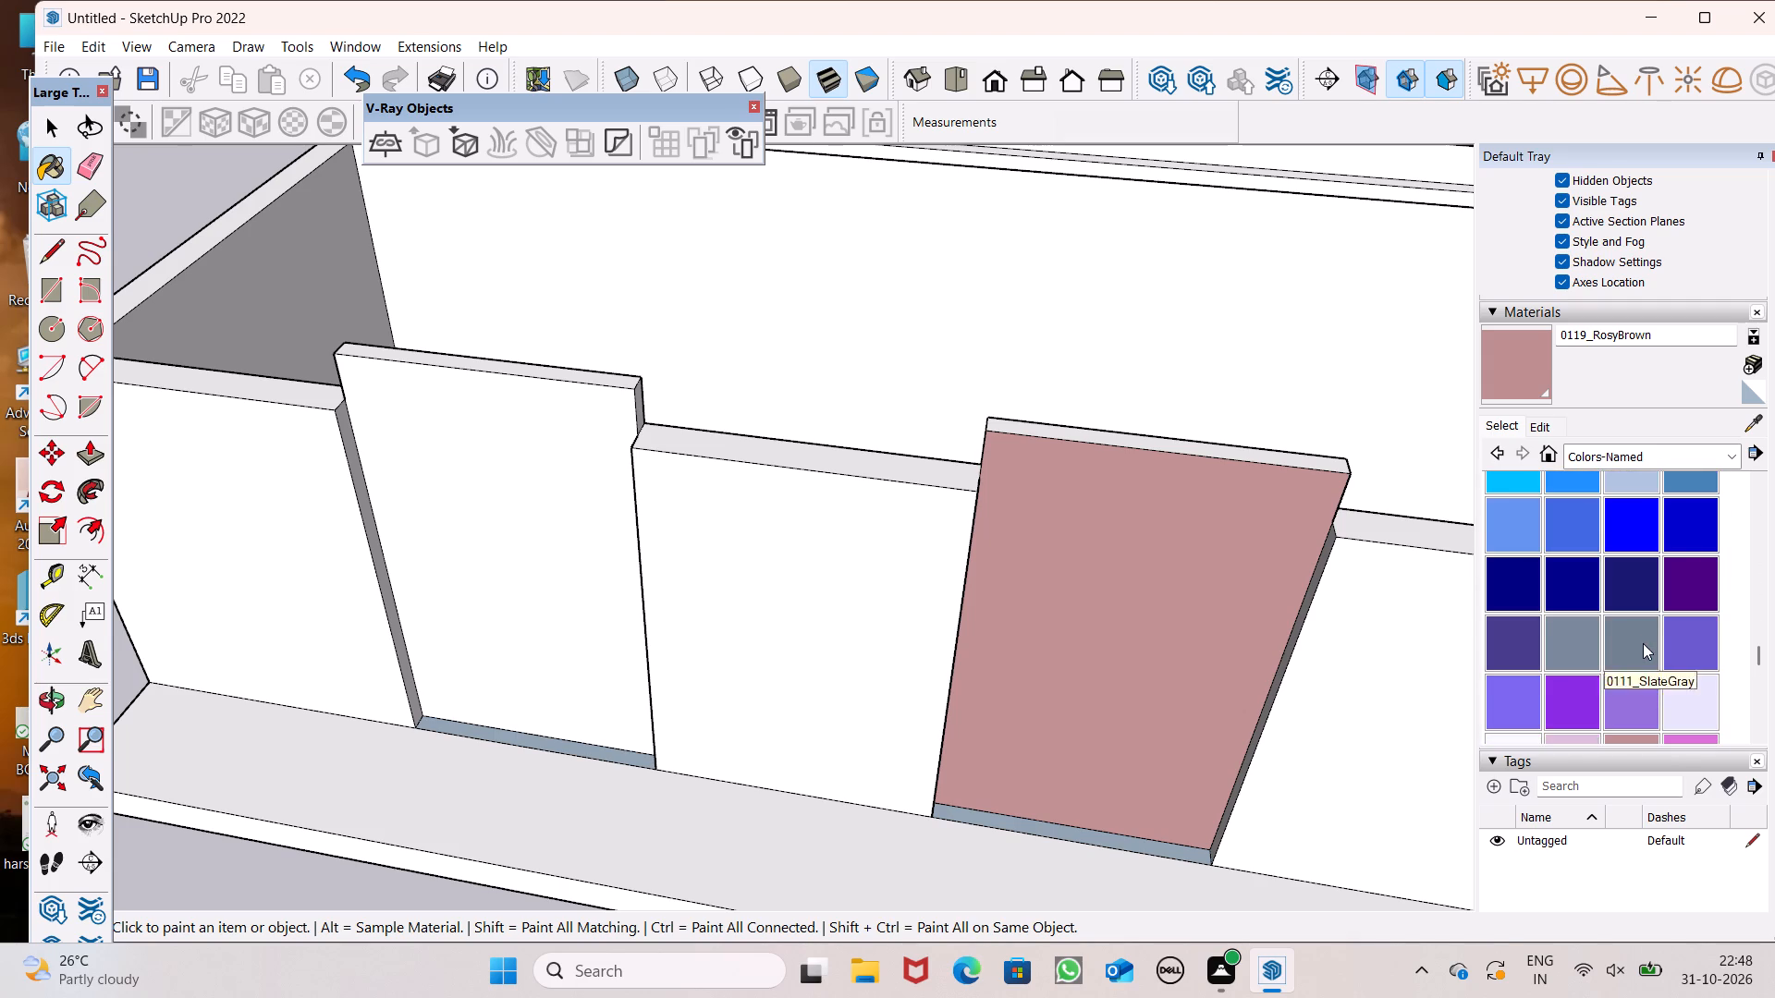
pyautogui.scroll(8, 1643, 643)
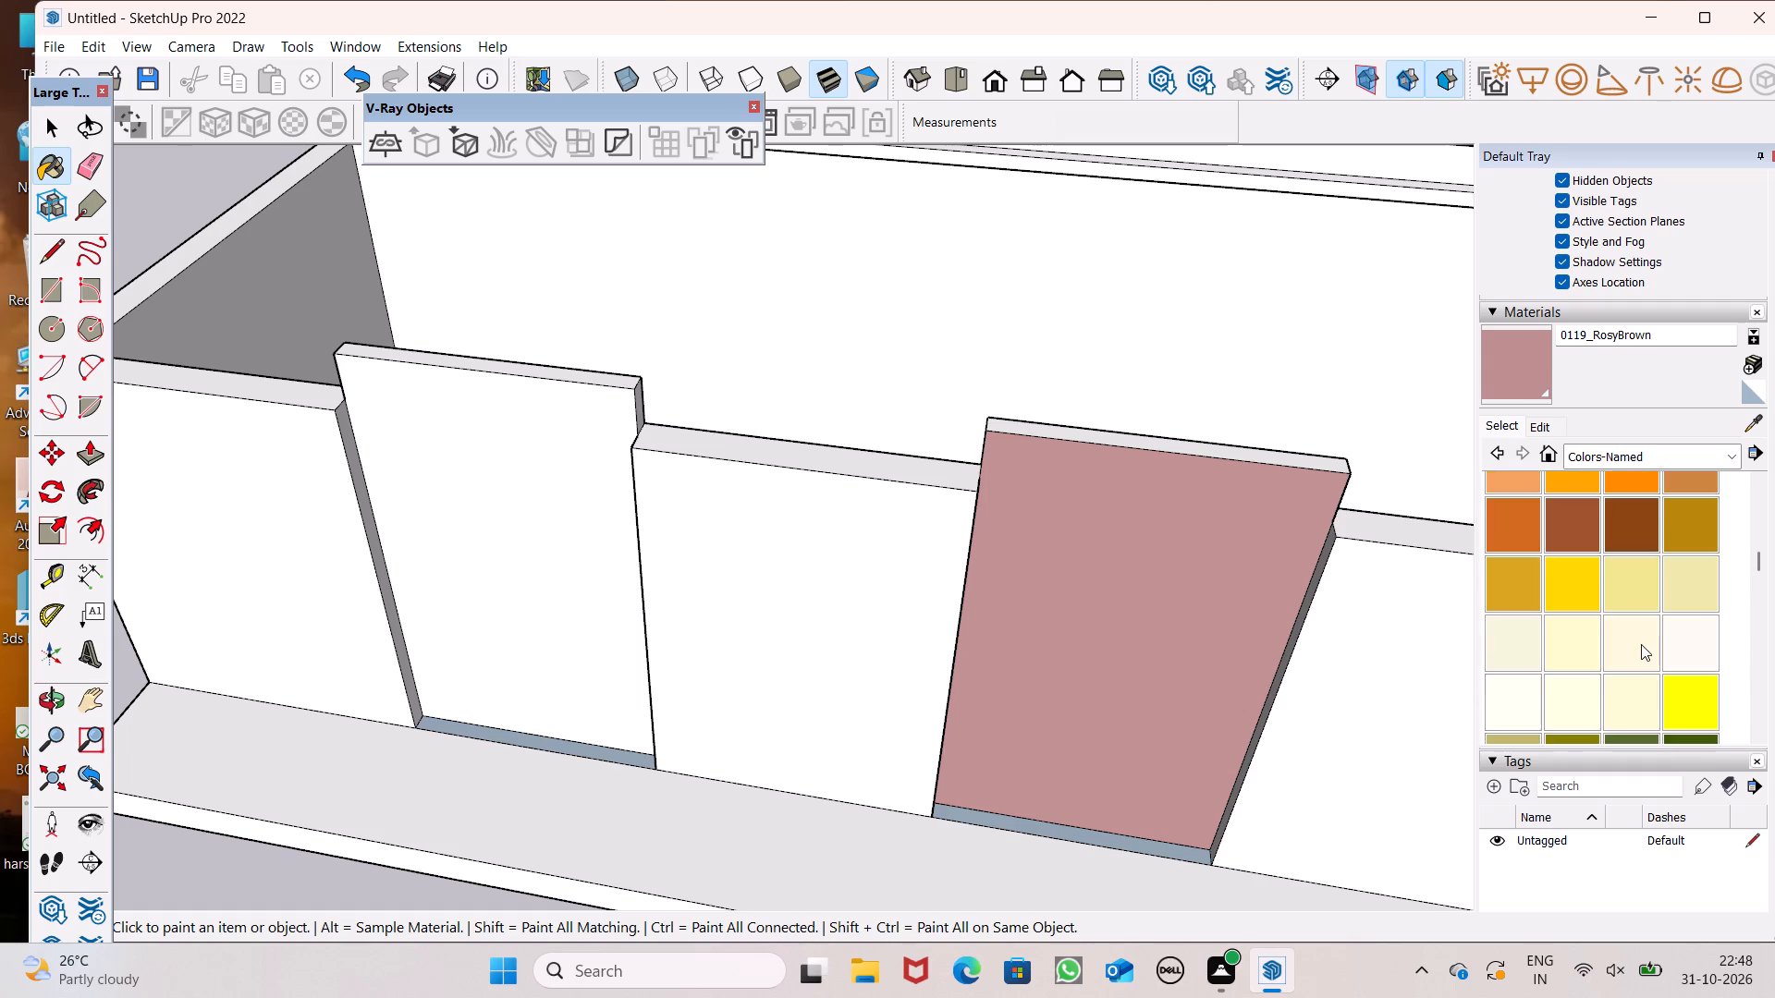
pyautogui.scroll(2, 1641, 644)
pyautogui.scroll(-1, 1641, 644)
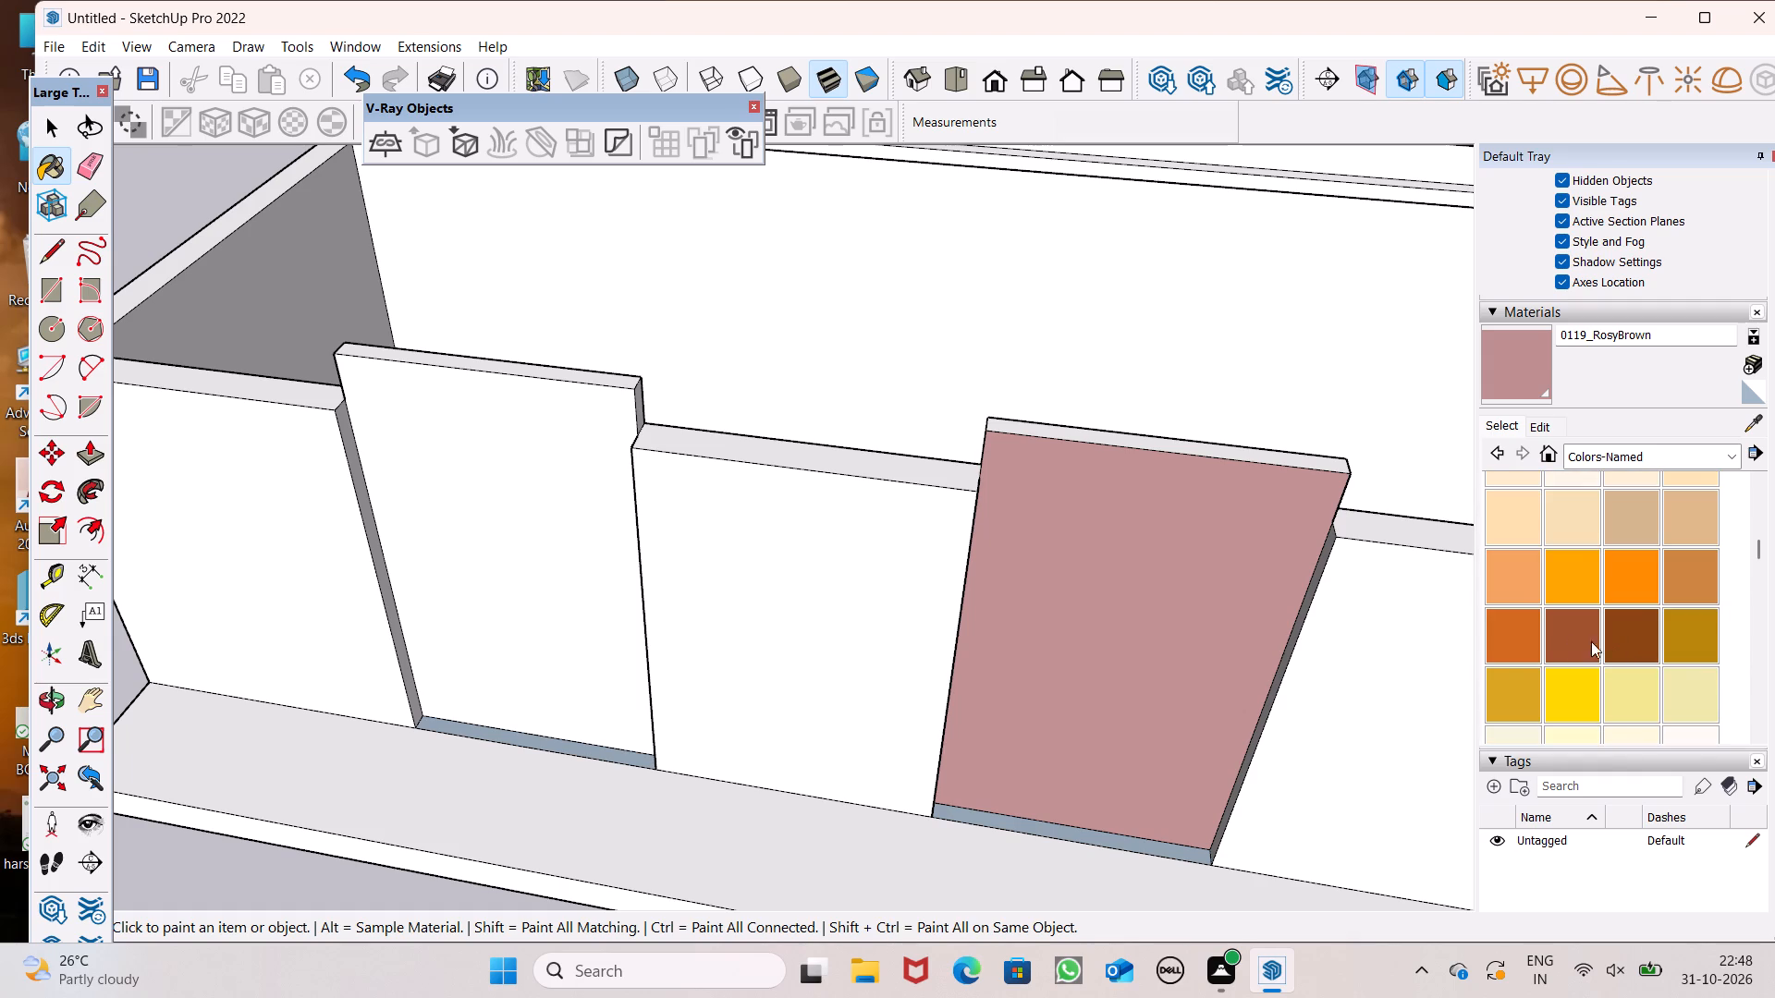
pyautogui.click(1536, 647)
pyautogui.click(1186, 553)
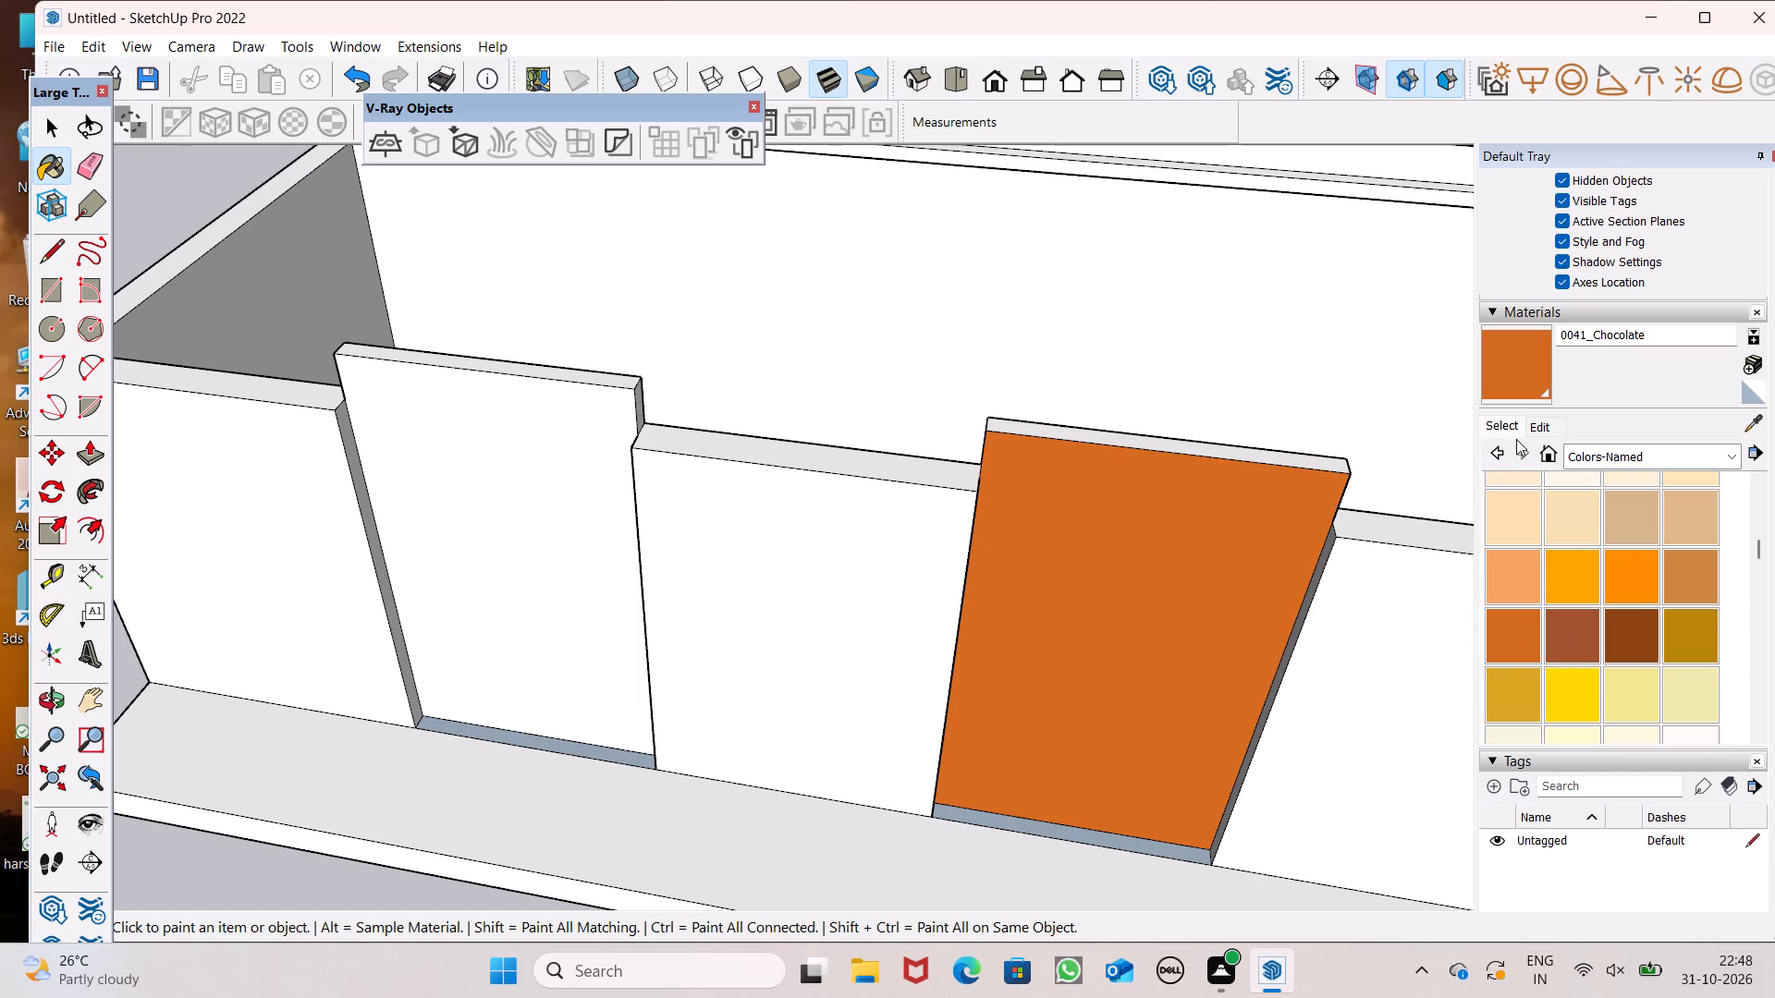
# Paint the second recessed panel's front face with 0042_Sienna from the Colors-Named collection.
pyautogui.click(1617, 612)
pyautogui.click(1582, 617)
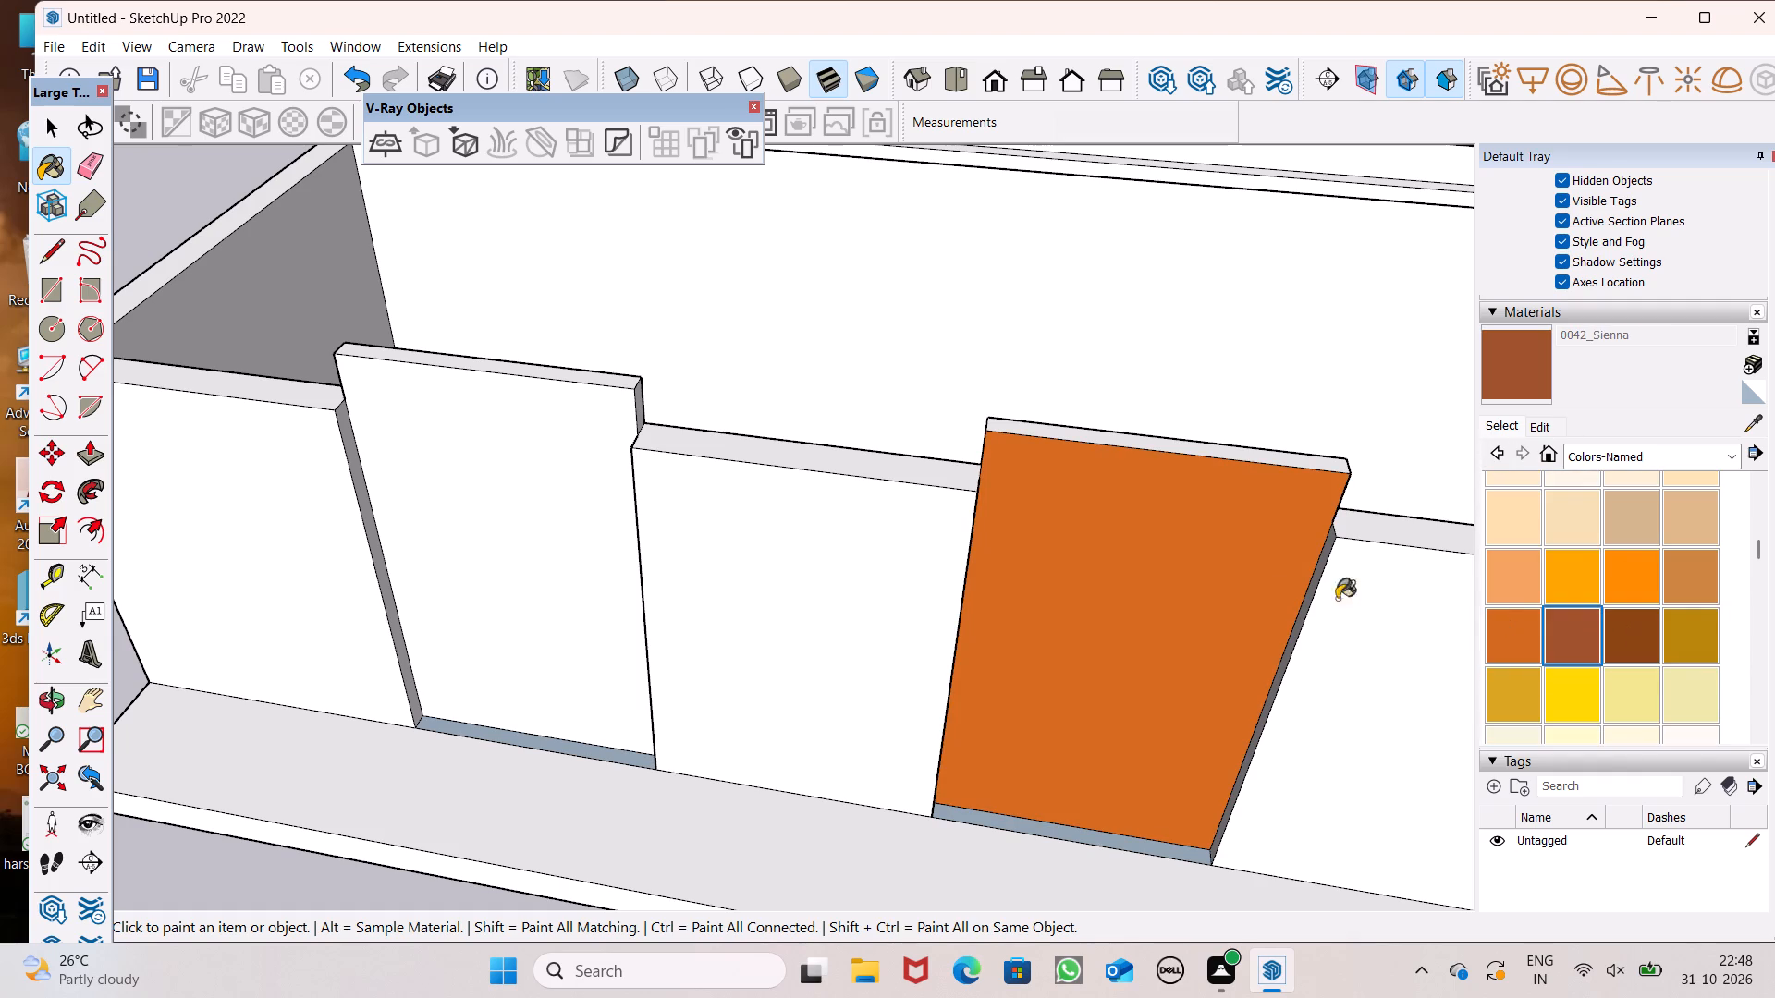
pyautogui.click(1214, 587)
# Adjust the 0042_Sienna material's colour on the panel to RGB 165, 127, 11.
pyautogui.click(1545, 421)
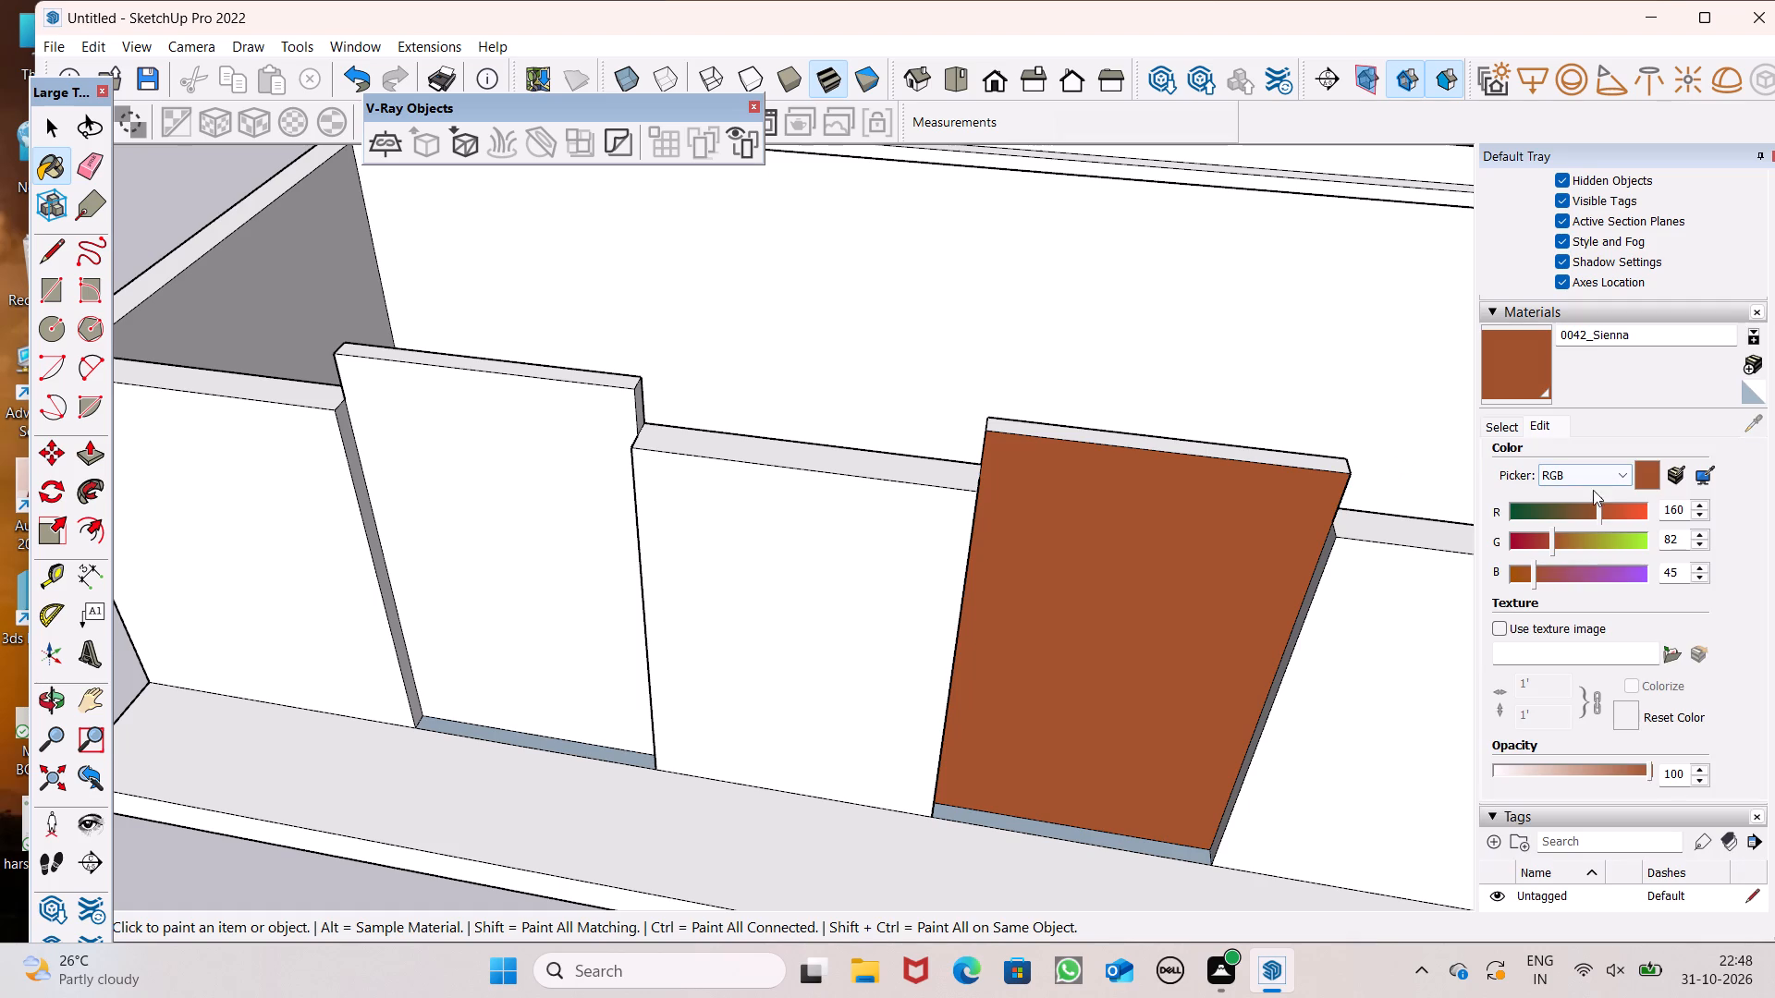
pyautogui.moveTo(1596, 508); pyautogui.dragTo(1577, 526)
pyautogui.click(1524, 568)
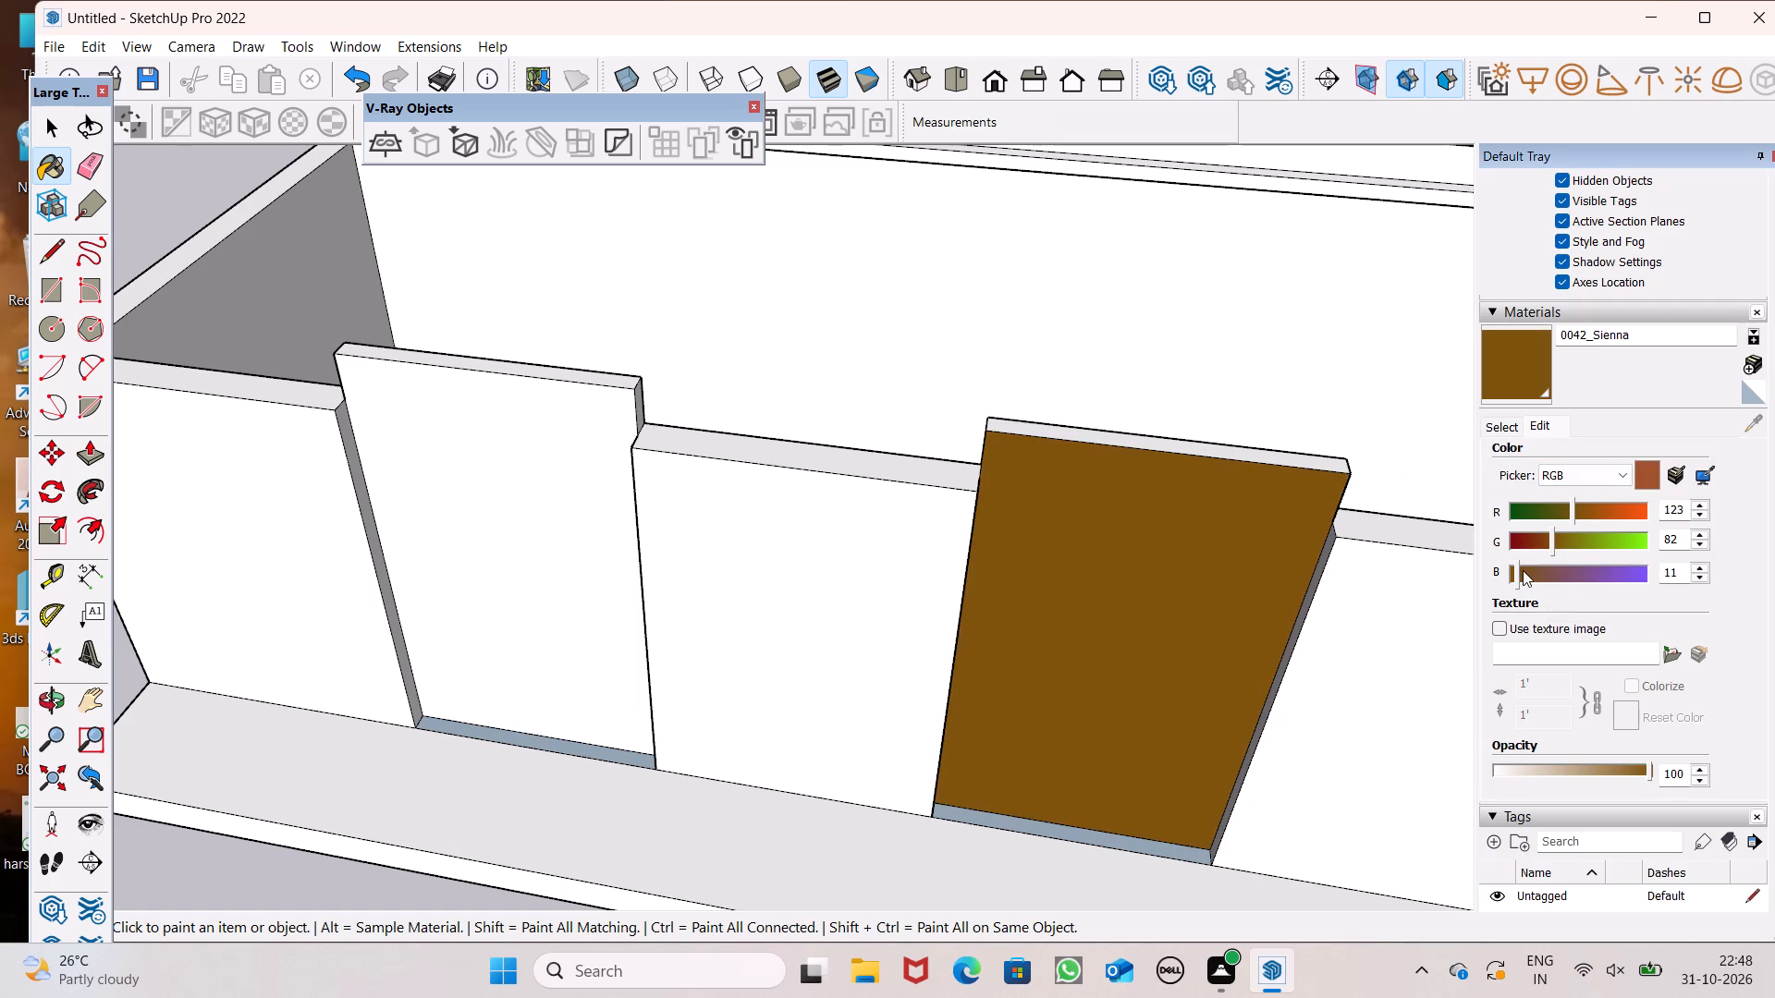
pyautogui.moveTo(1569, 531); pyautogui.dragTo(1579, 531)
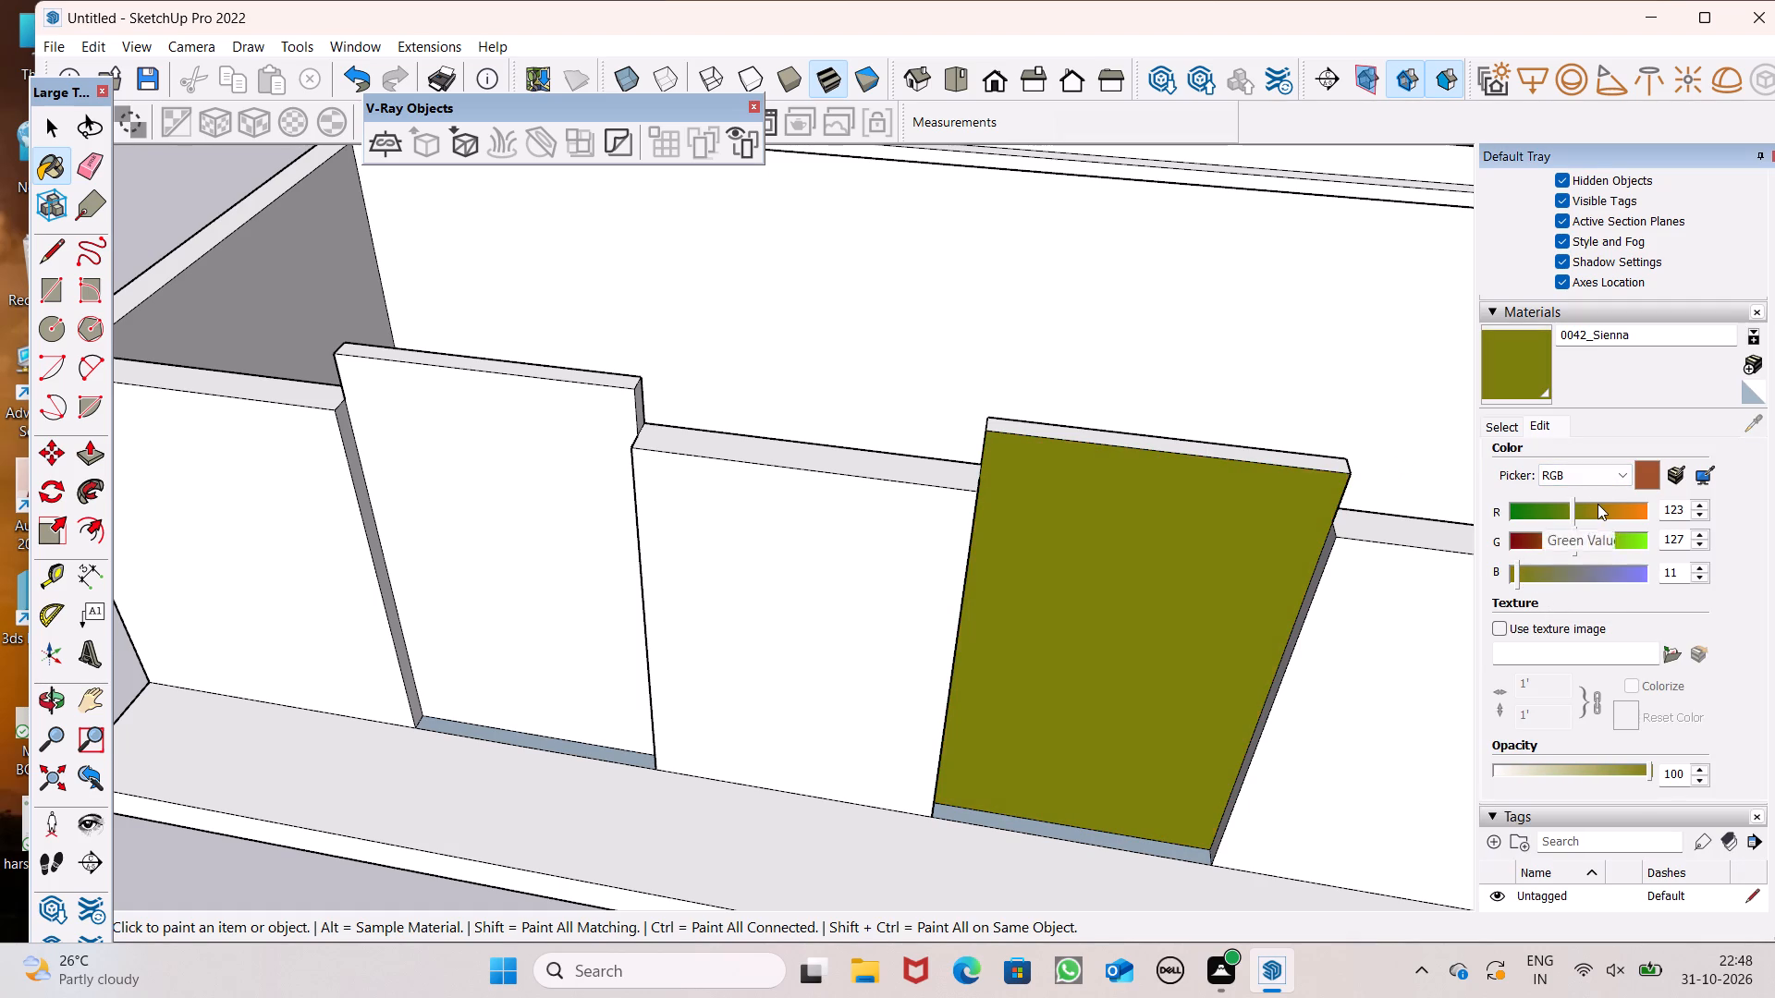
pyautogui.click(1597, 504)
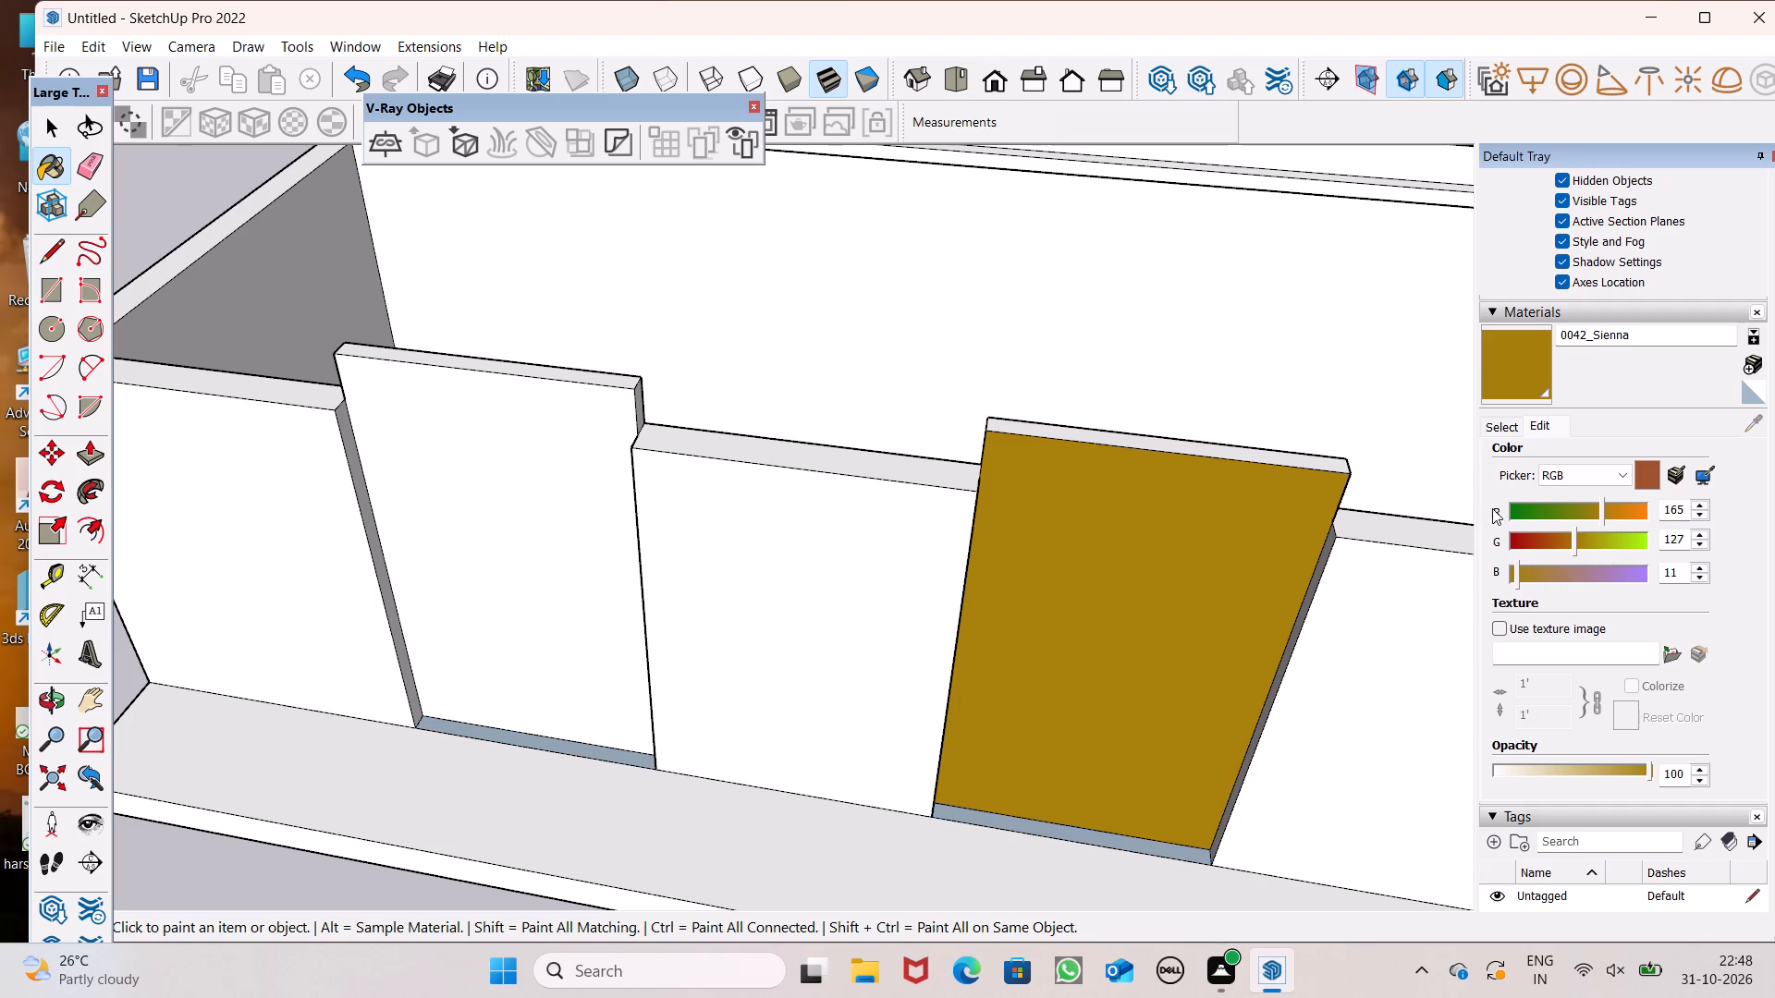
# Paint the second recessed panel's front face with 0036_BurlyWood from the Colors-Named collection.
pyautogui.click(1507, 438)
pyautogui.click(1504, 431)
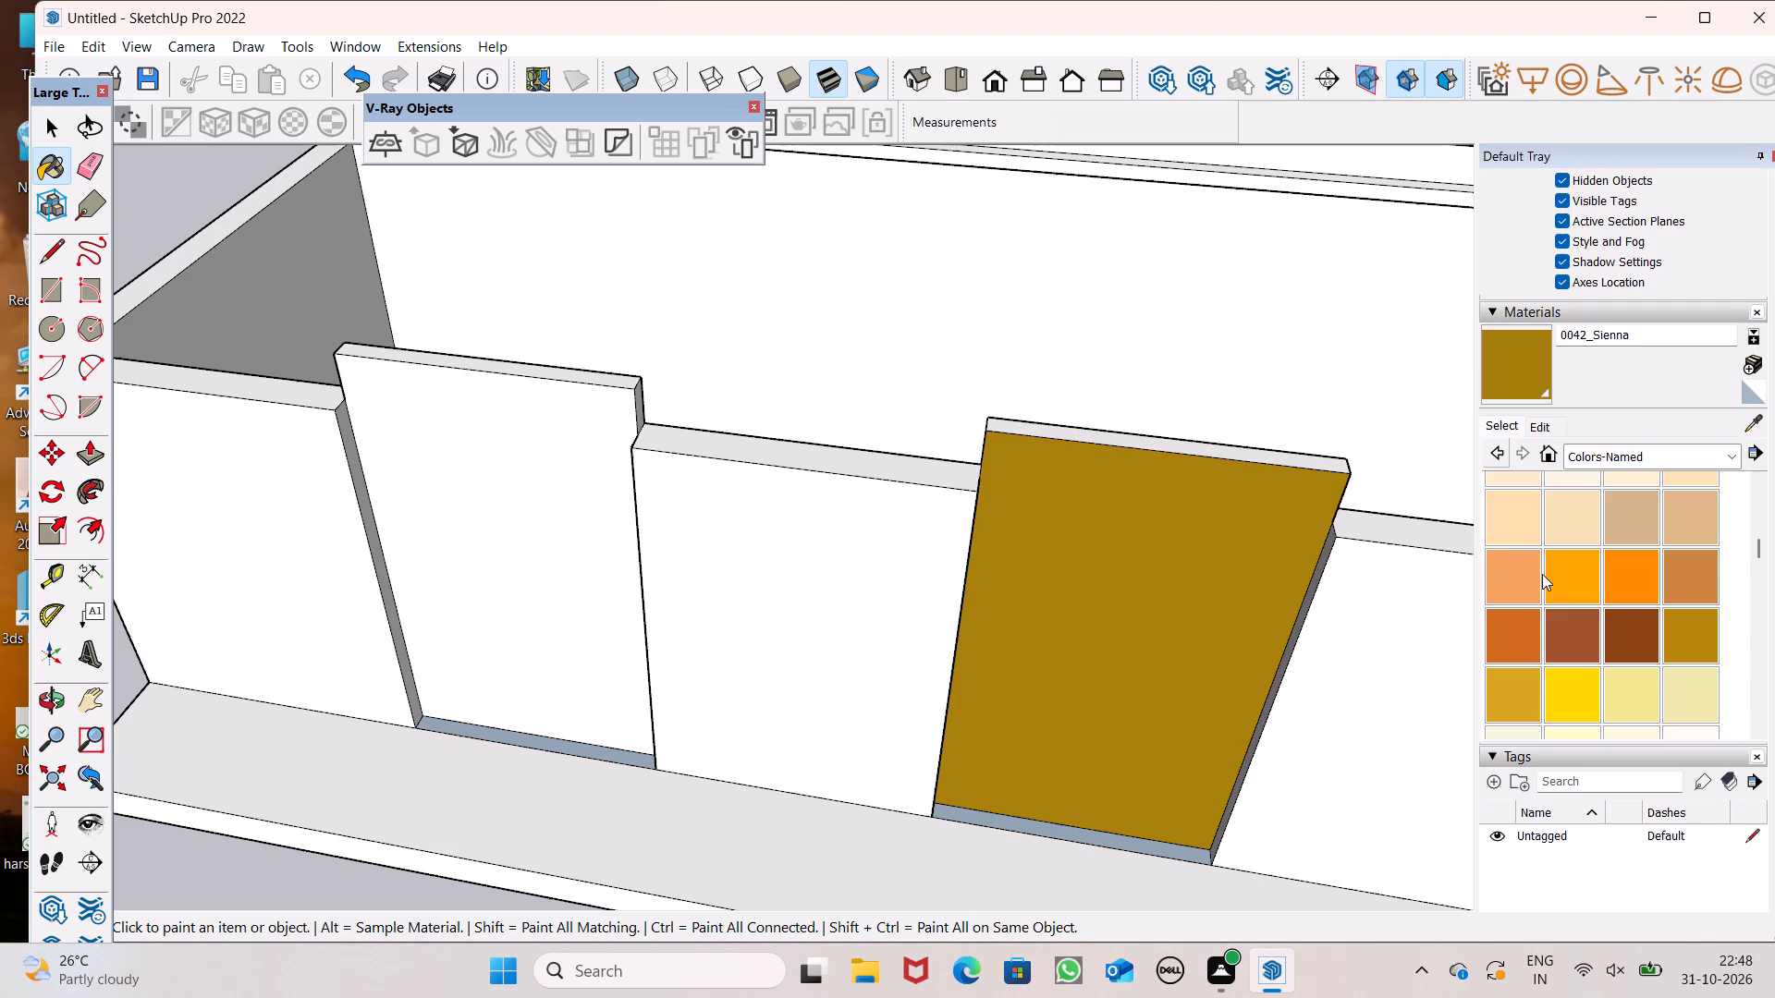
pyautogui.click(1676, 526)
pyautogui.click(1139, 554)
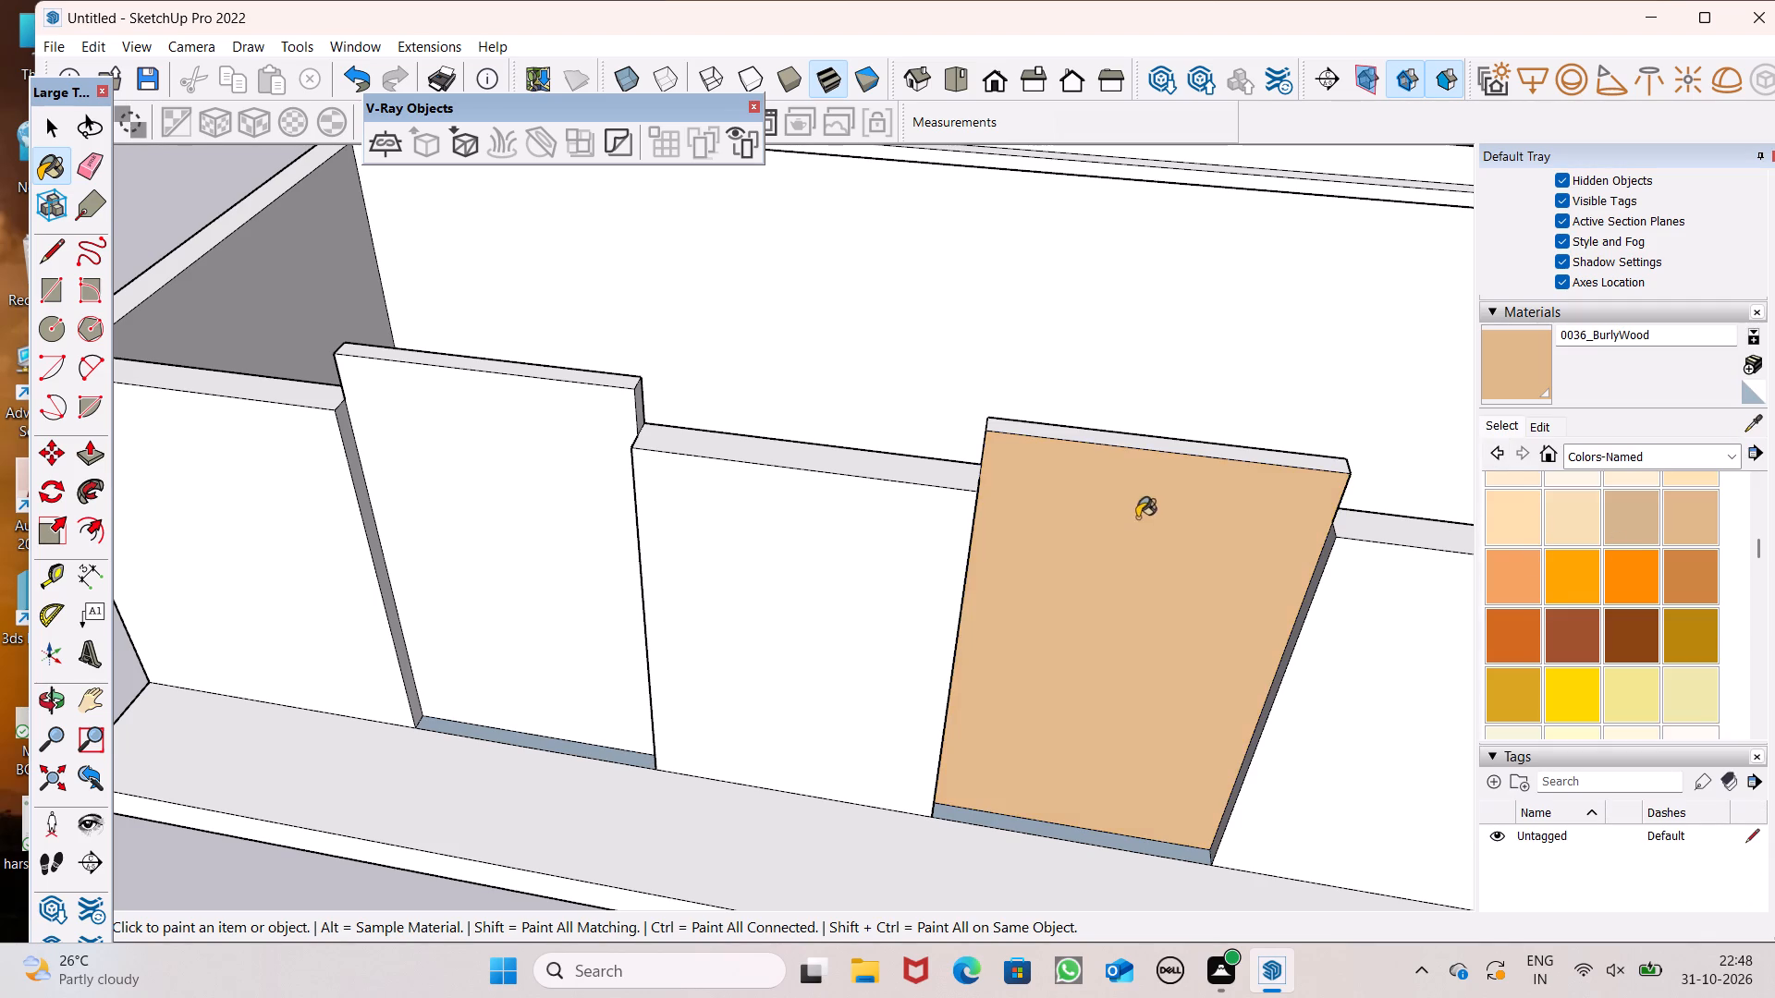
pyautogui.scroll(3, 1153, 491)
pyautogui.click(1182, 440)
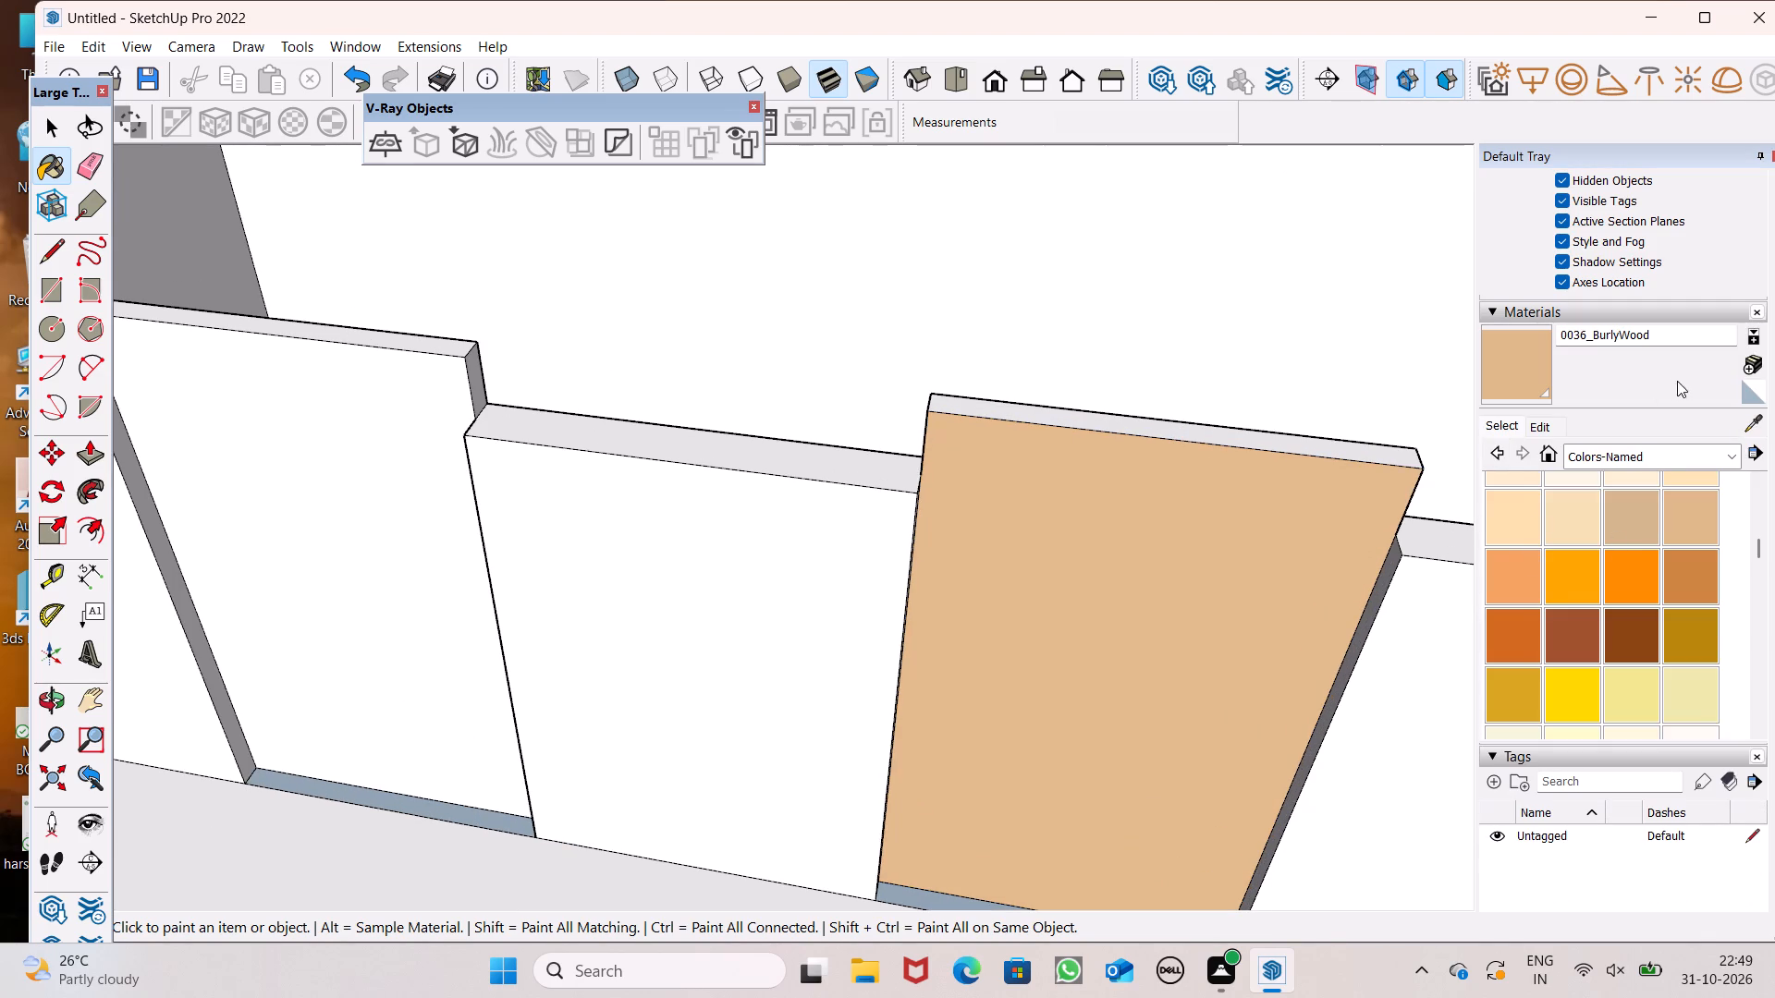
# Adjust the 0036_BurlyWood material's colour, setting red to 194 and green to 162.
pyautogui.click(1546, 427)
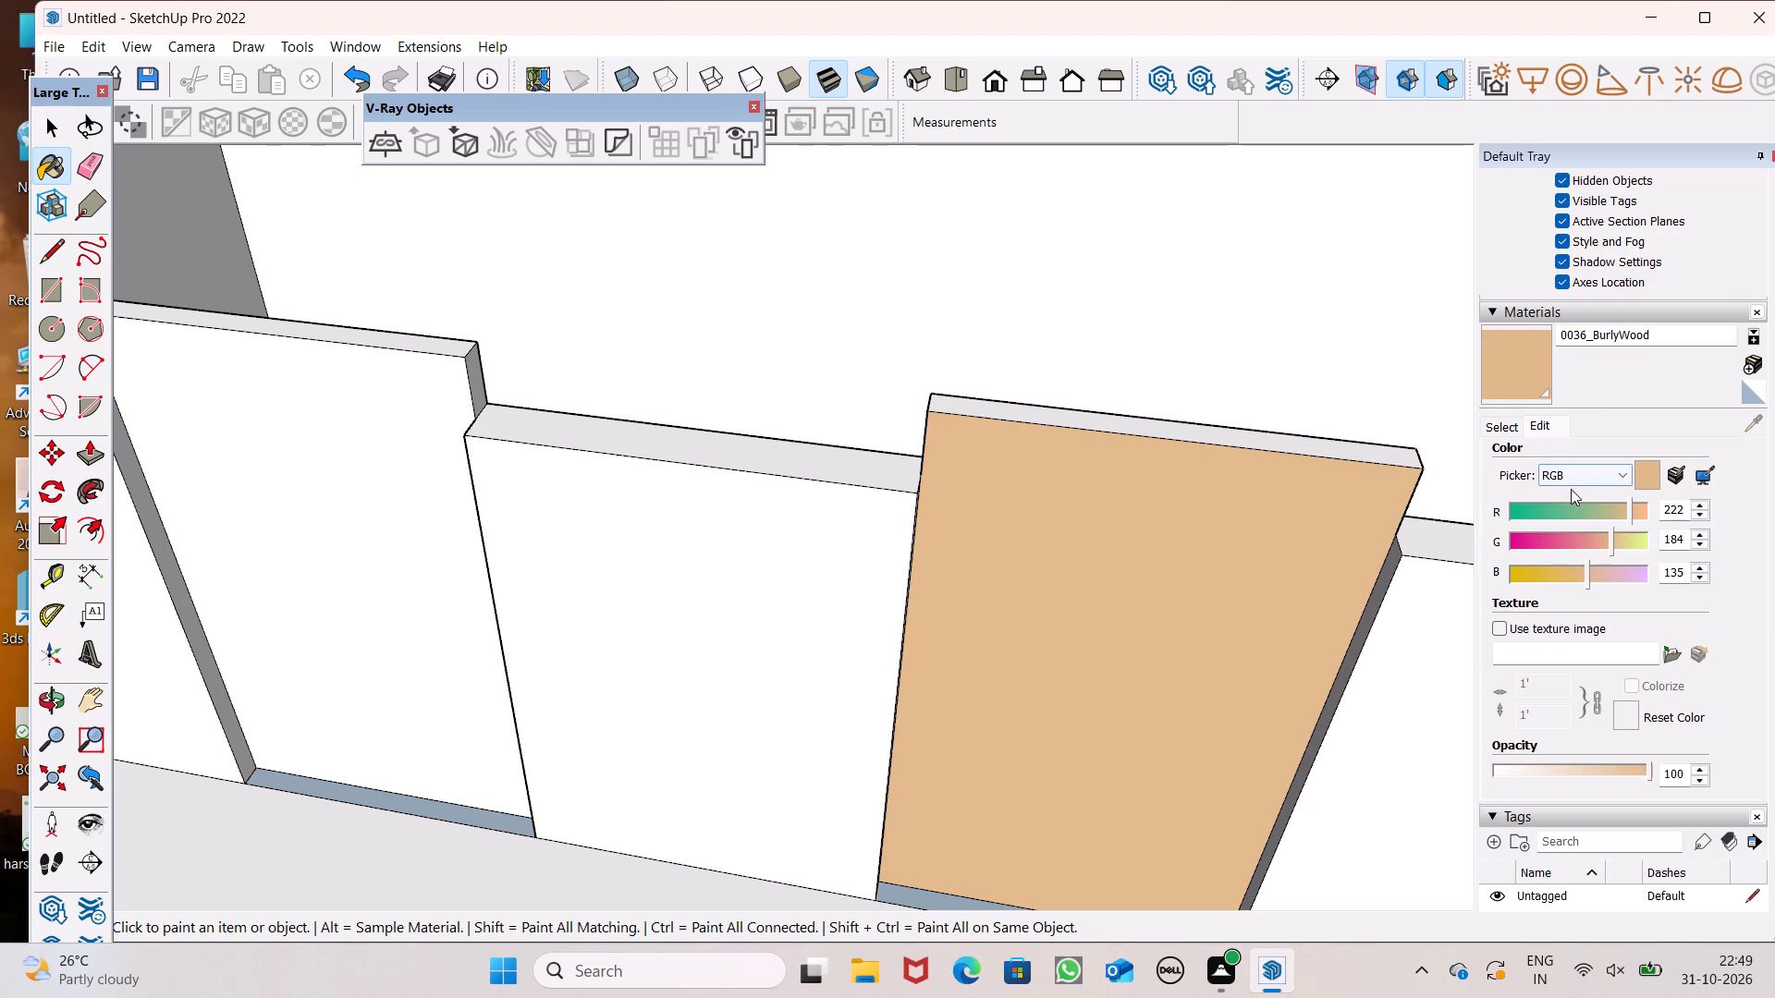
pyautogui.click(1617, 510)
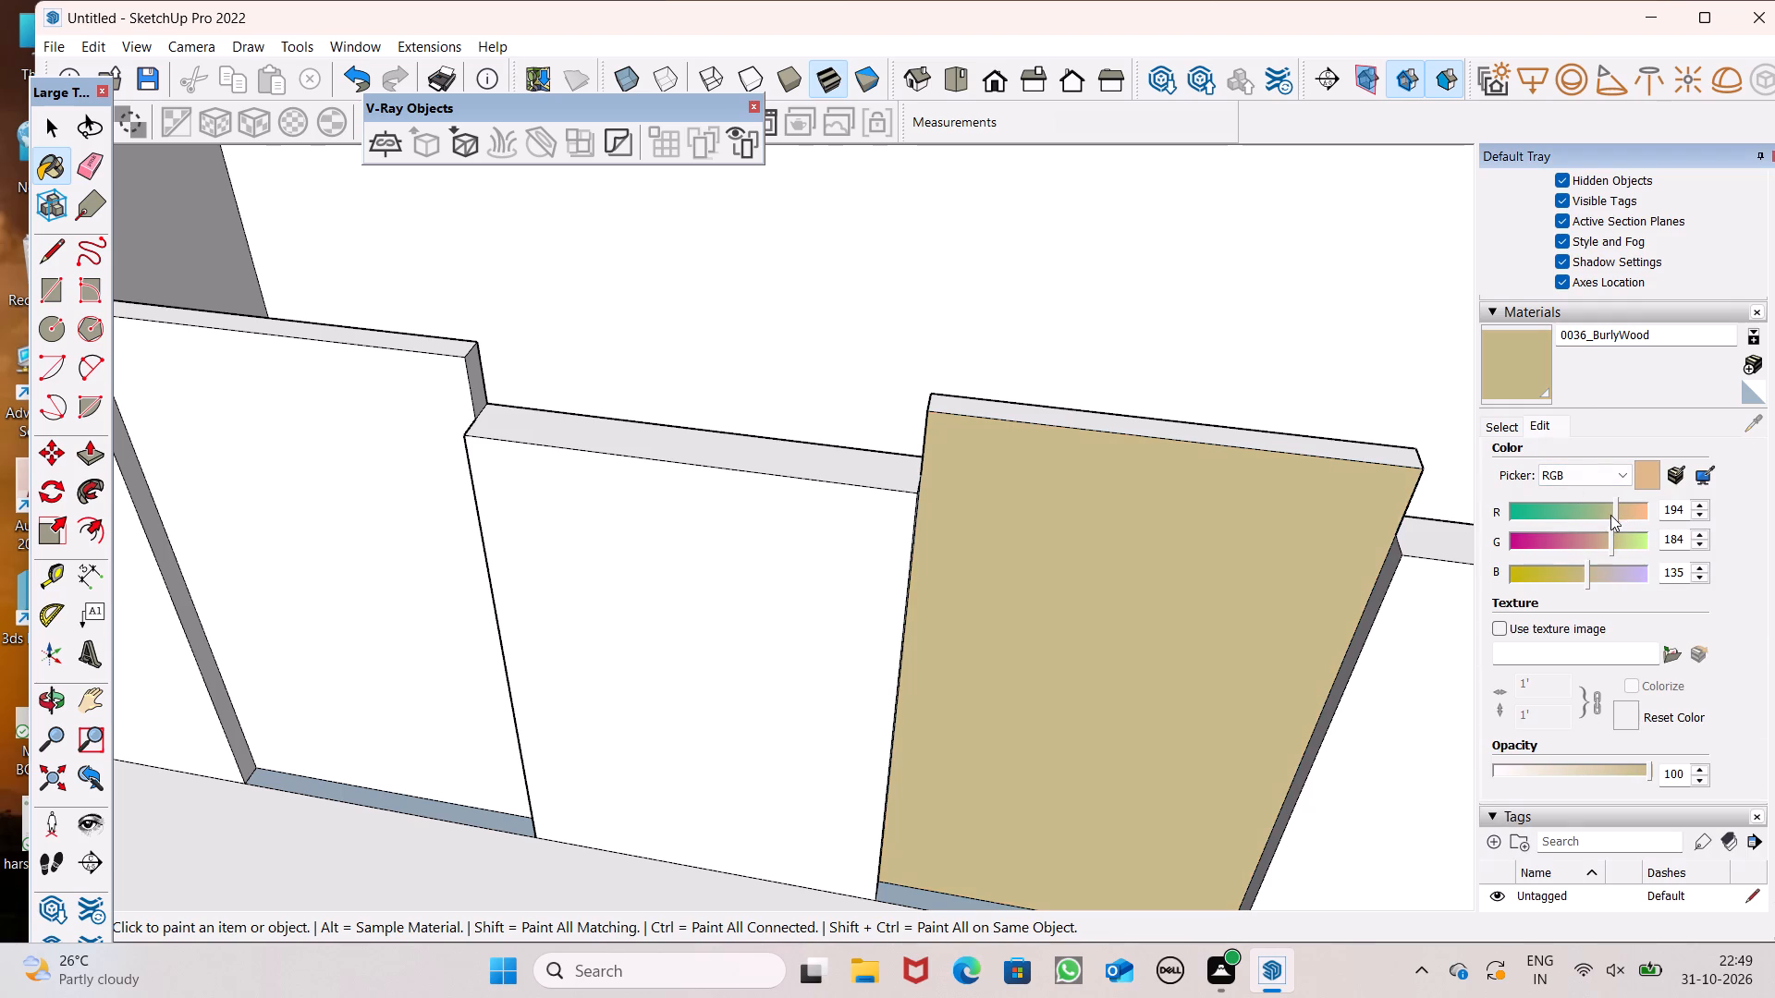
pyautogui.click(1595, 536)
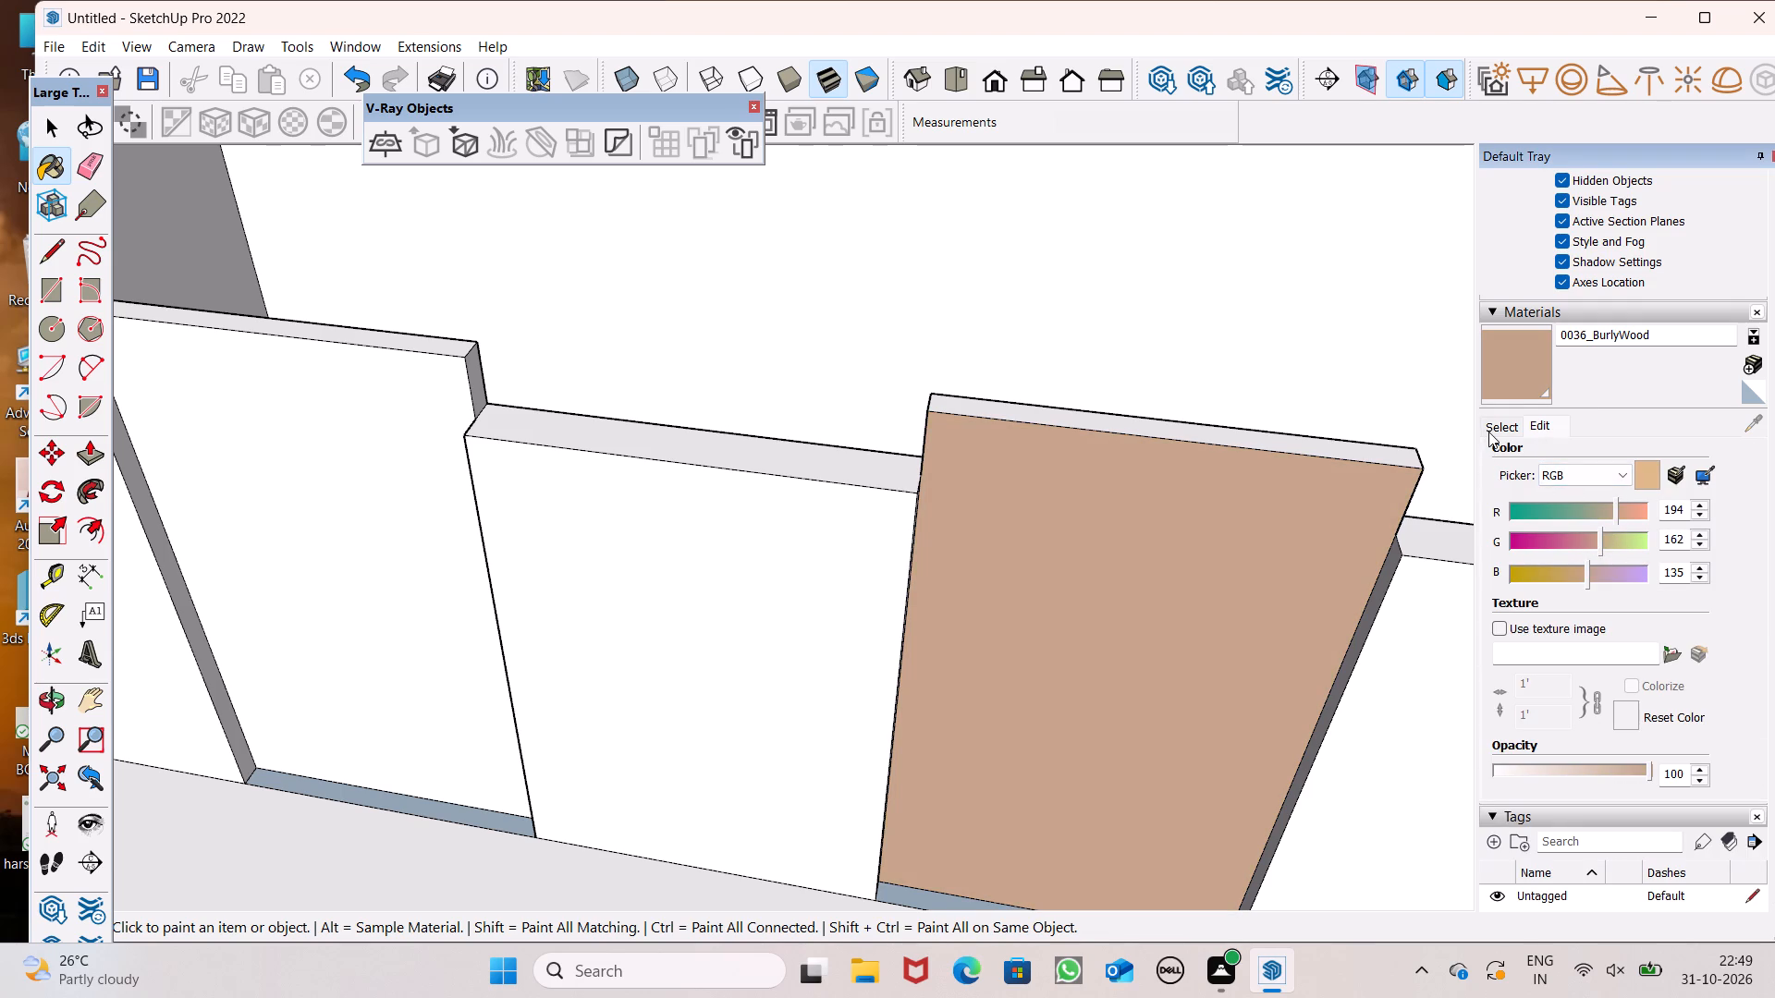
# Paint the second recessed panel's front face with 0043_SaddleBrown from the Colors-Named collection.
pyautogui.click(1488, 432)
pyautogui.click(1614, 610)
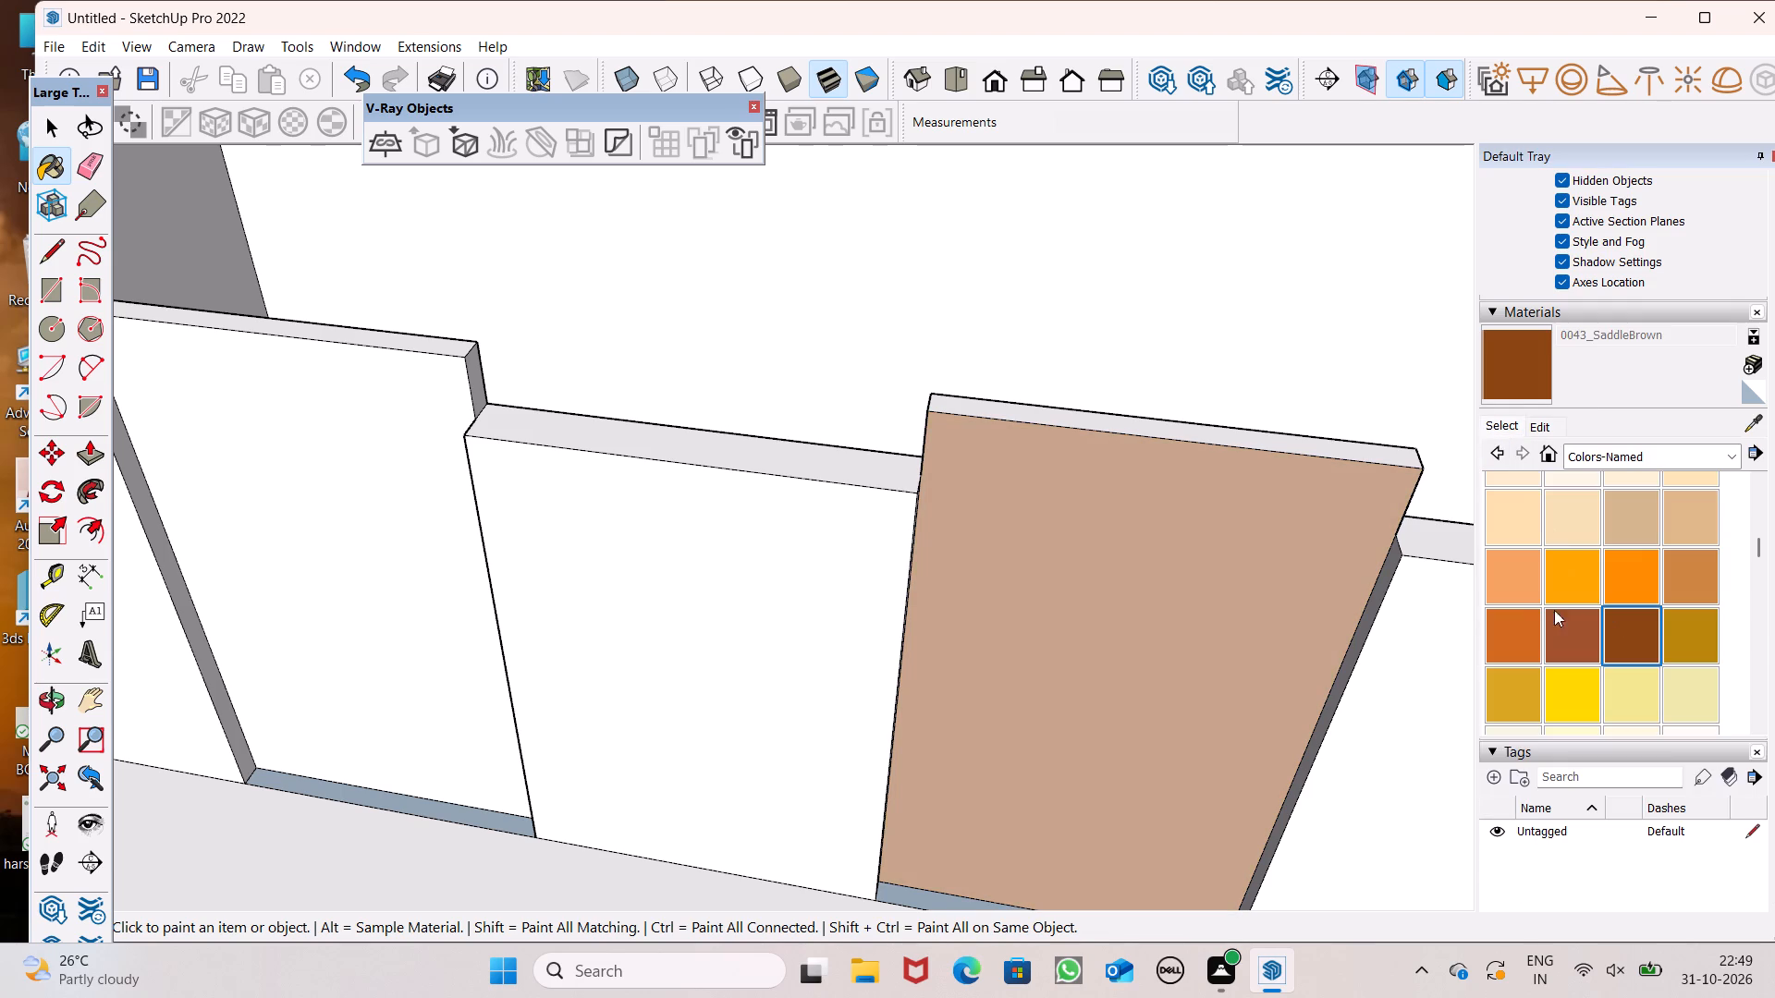
pyautogui.click(1134, 550)
# Adjust the 0043_SaddleBrown material's colour to a muted brown with RGB 134, 97, 84.
pyautogui.click(1536, 429)
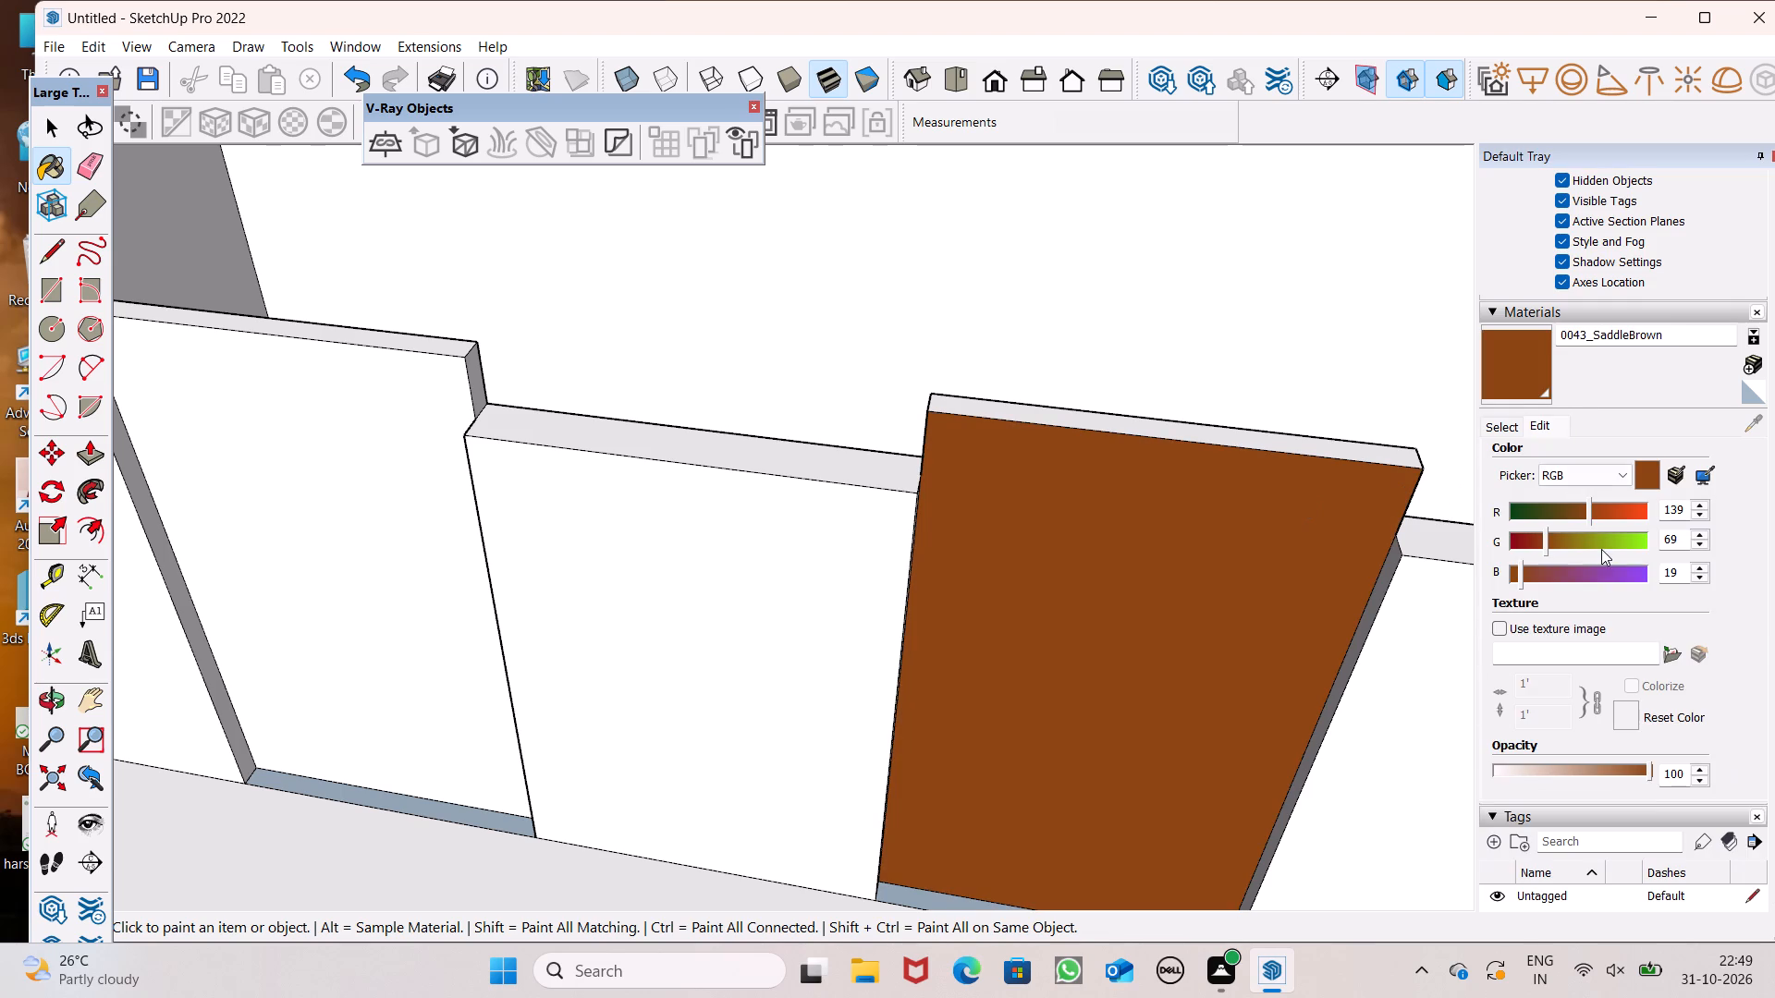
pyautogui.click(1564, 540)
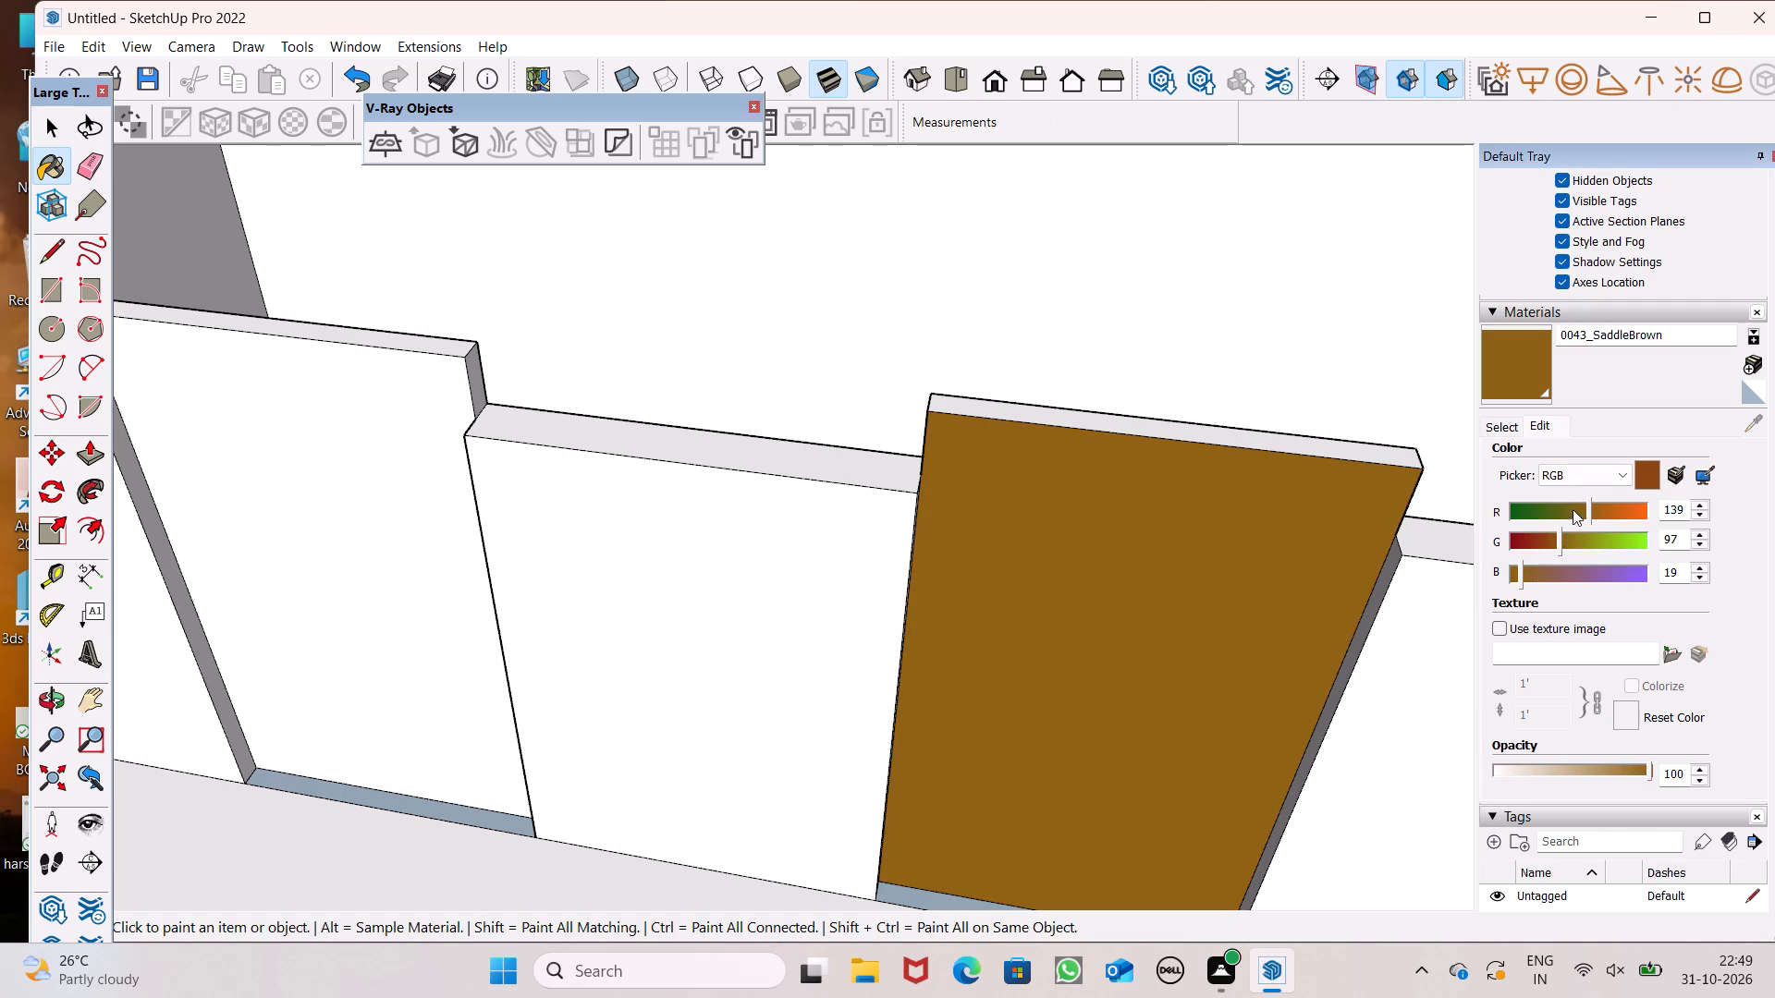
pyautogui.click(1582, 509)
pyautogui.click(1551, 577)
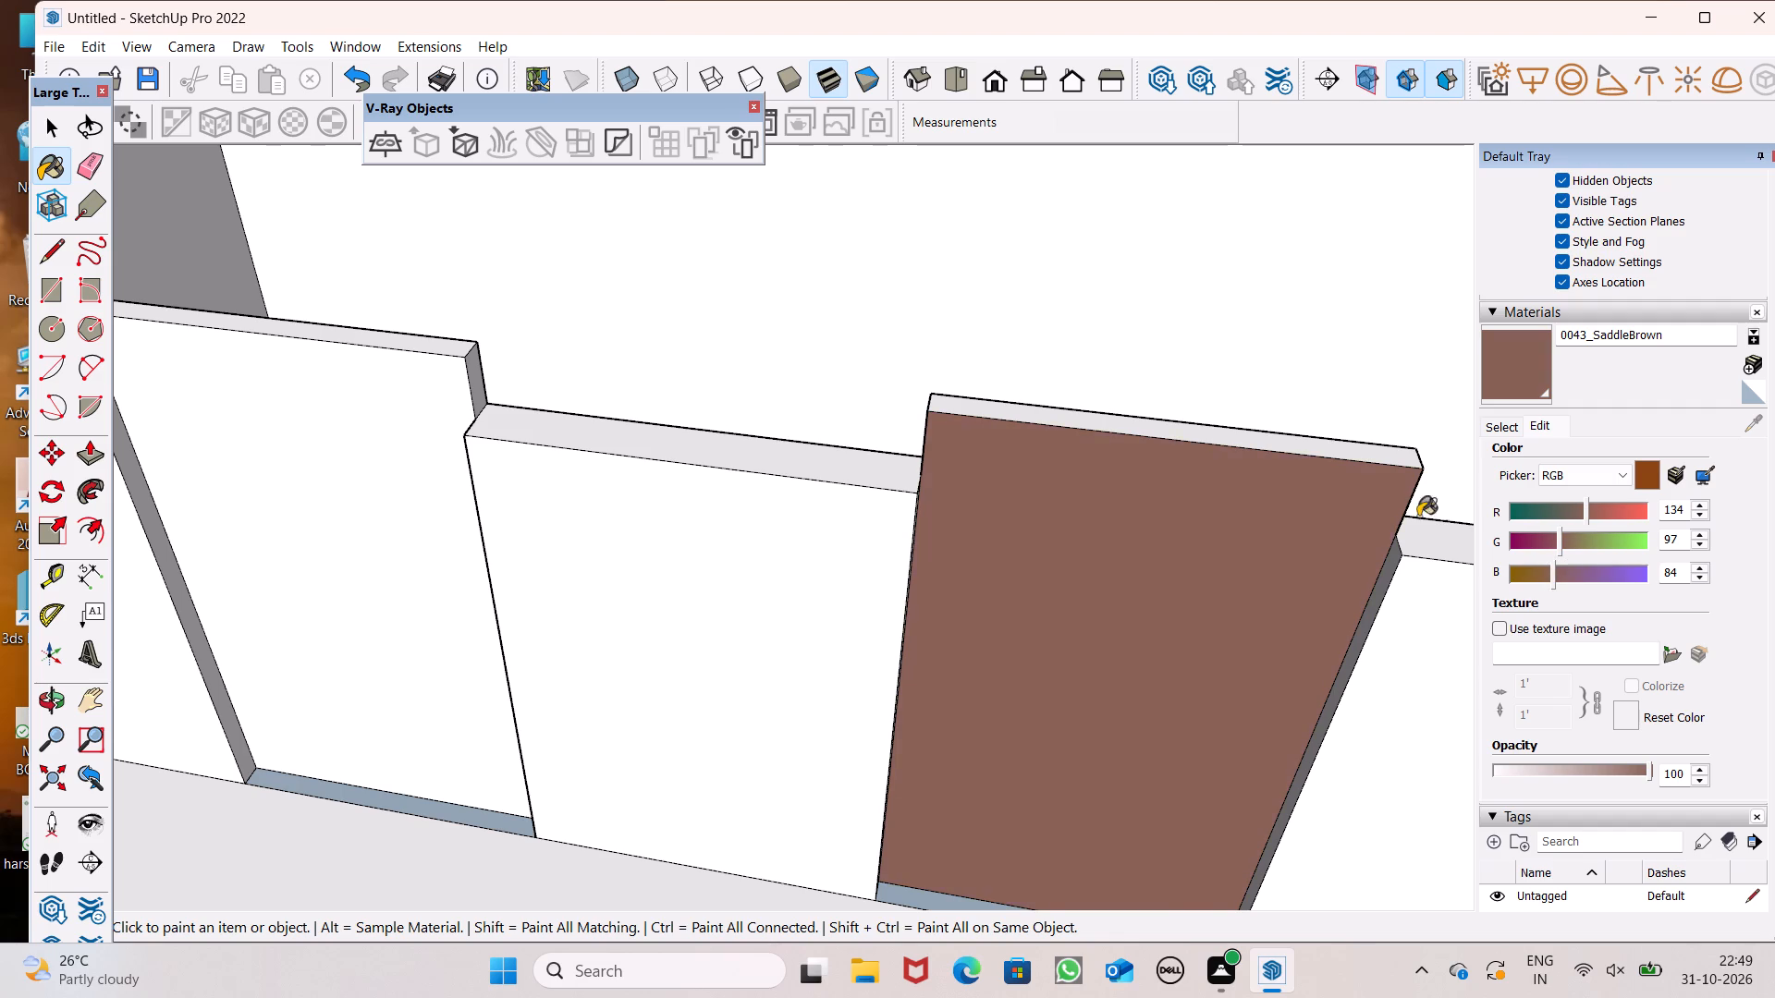
# Paint the narrow top face of the second recessed panel with the adjusted 0043_SaddleBrown.
pyautogui.scroll(-6, 1176, 501)
pyautogui.moveTo(939, 527); pyautogui.dragTo(870, 532, button='middle')
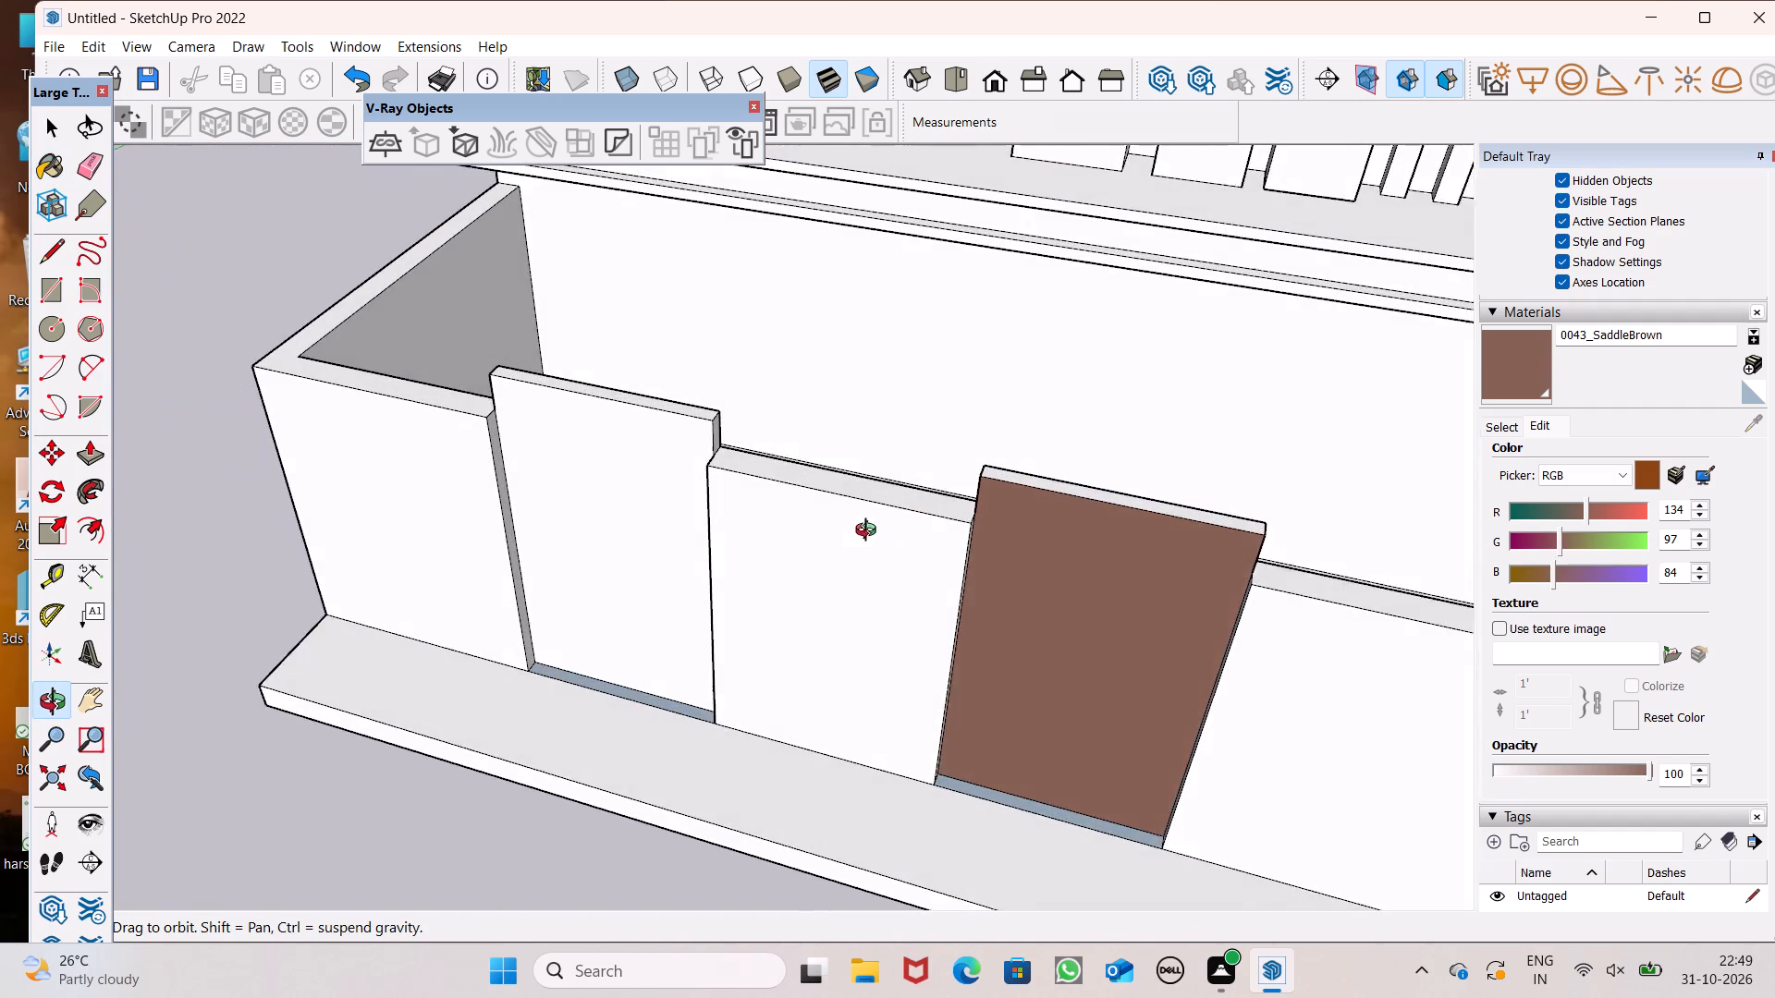
pyautogui.moveTo(870, 532); pyautogui.dragTo(864, 537, button='middle')
pyautogui.scroll(6, 1029, 512)
pyautogui.click(1008, 454)
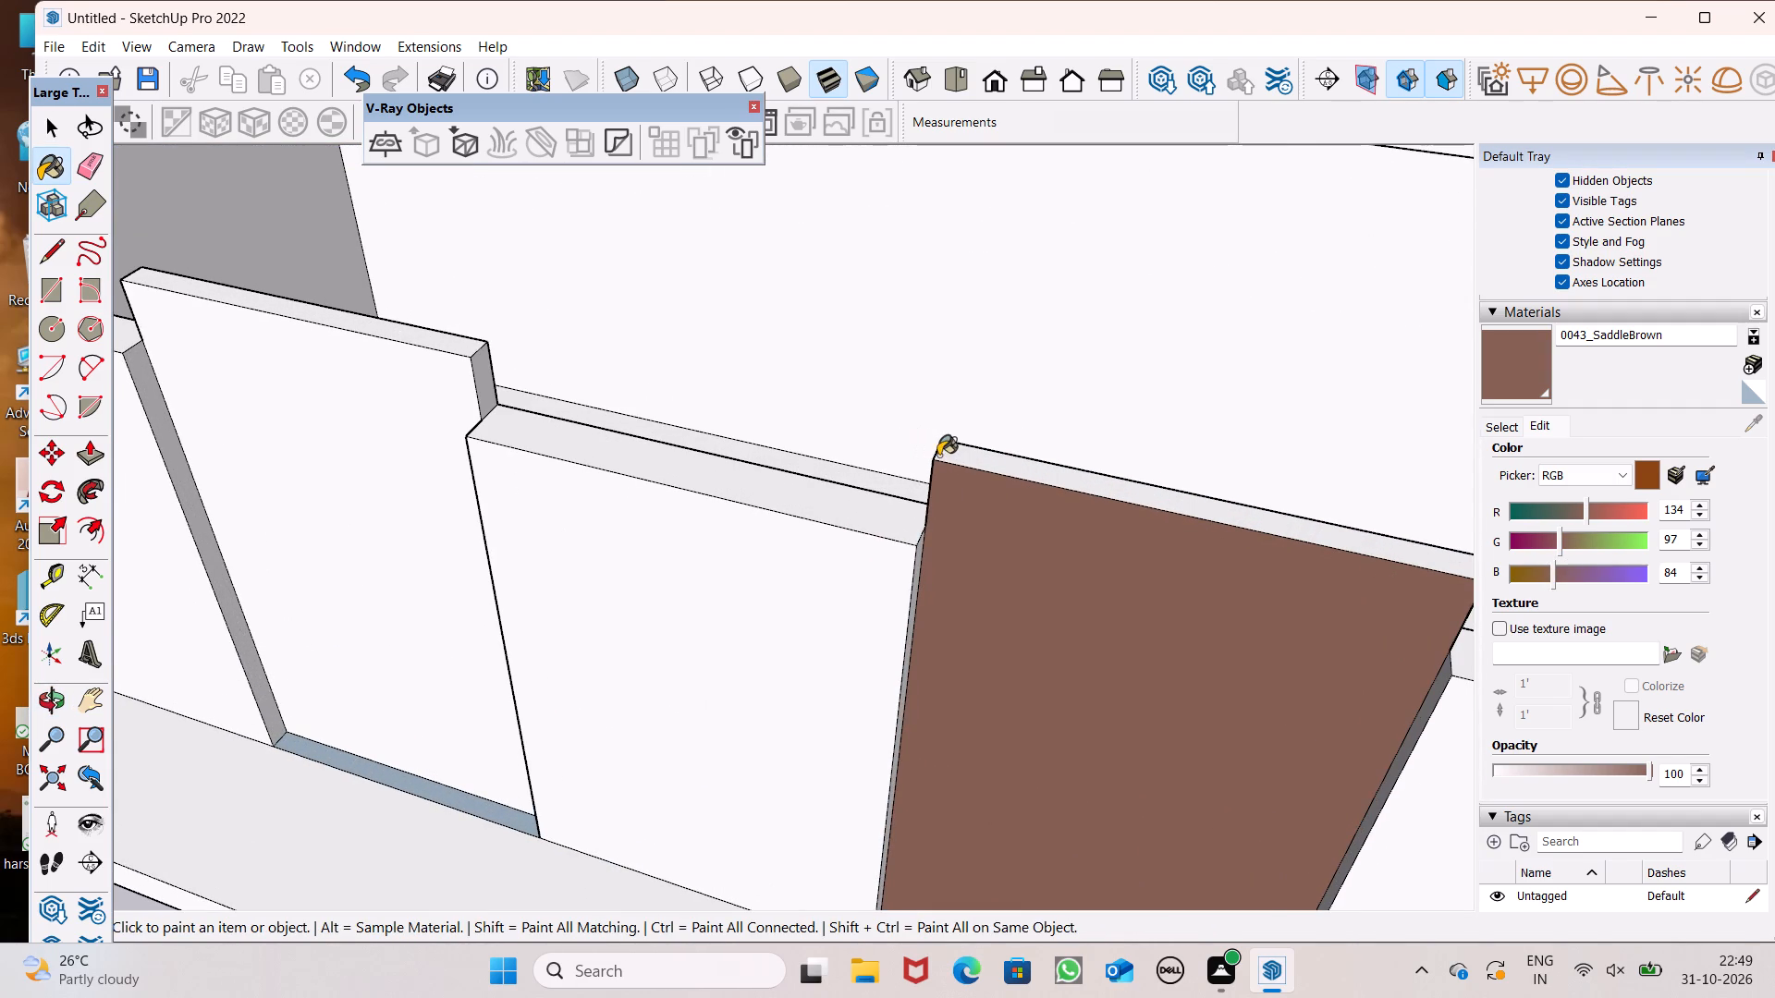
pyautogui.click(938, 456)
# Paint the boundary wall's inner face and the first recessed panel's top face with 0043_SaddleBrown.
pyautogui.scroll(-5, 985, 431)
pyautogui.moveTo(985, 427); pyautogui.dragTo(293, 264, button='middle')
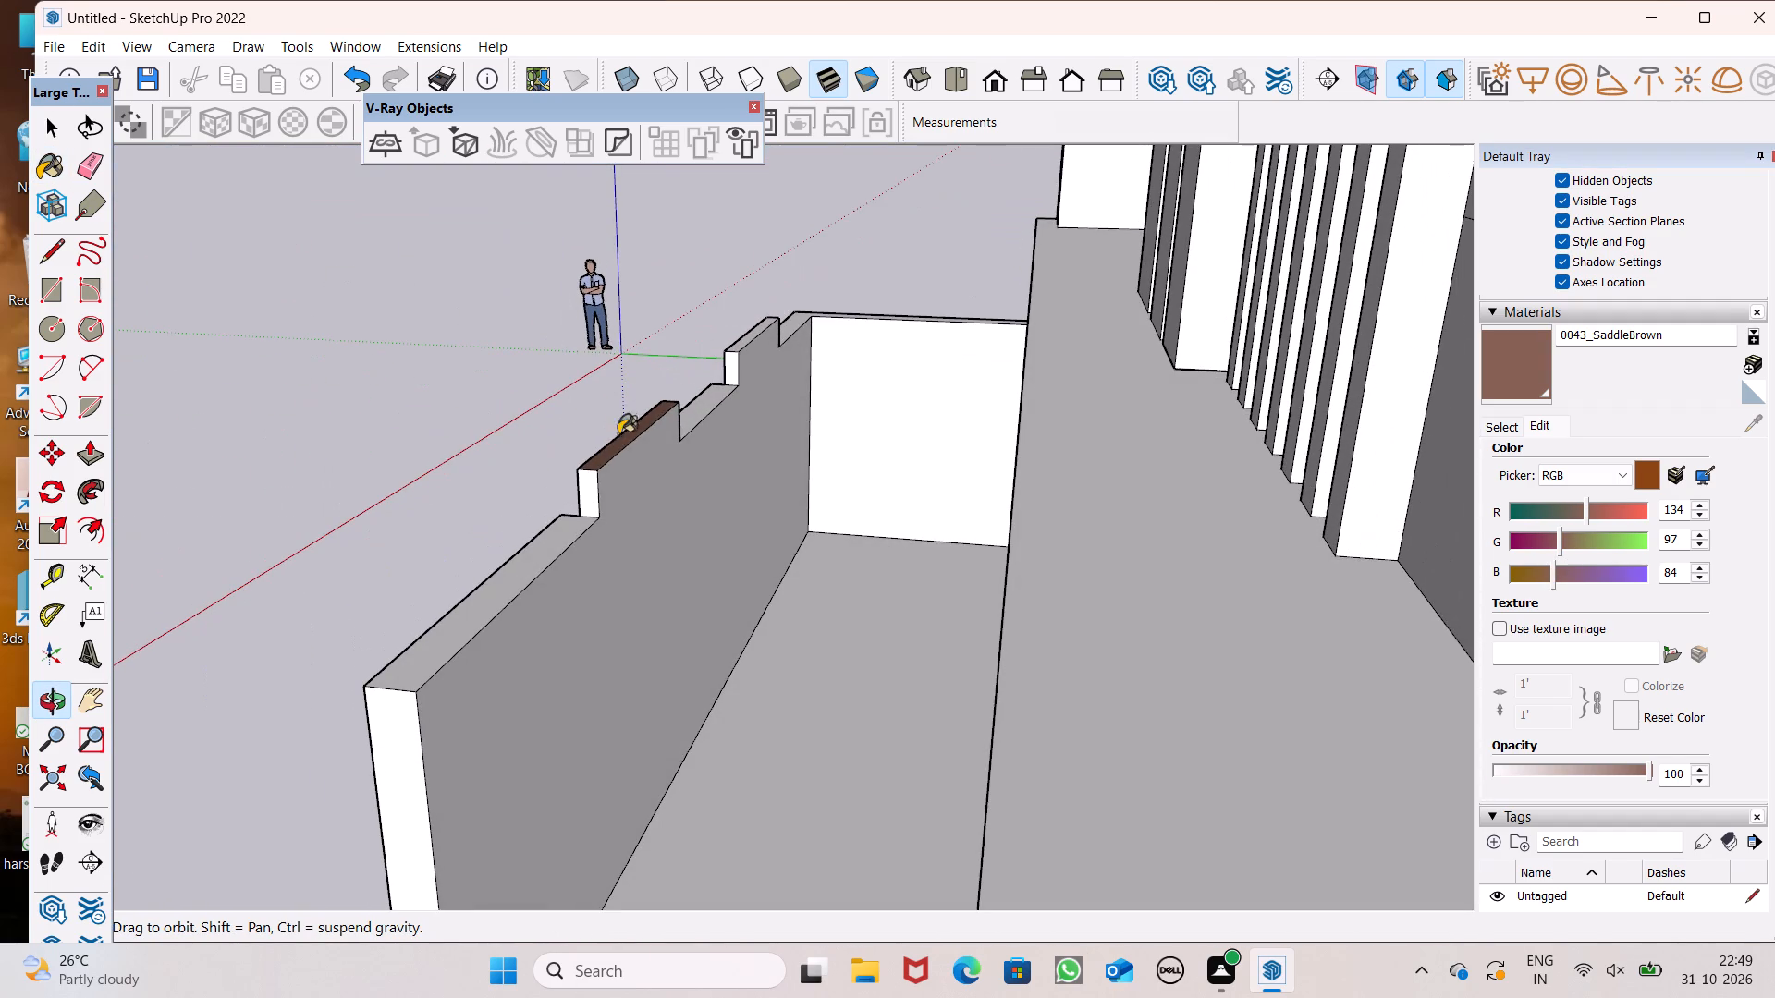
pyautogui.moveTo(637, 465); pyautogui.dragTo(643, 451)
pyautogui.click(742, 343)
# Paint both exposed side edges of the second panel, above the wall top, with 0043_SaddleBrown.
pyautogui.moveTo(743, 358); pyautogui.dragTo(751, 395, button='middle')
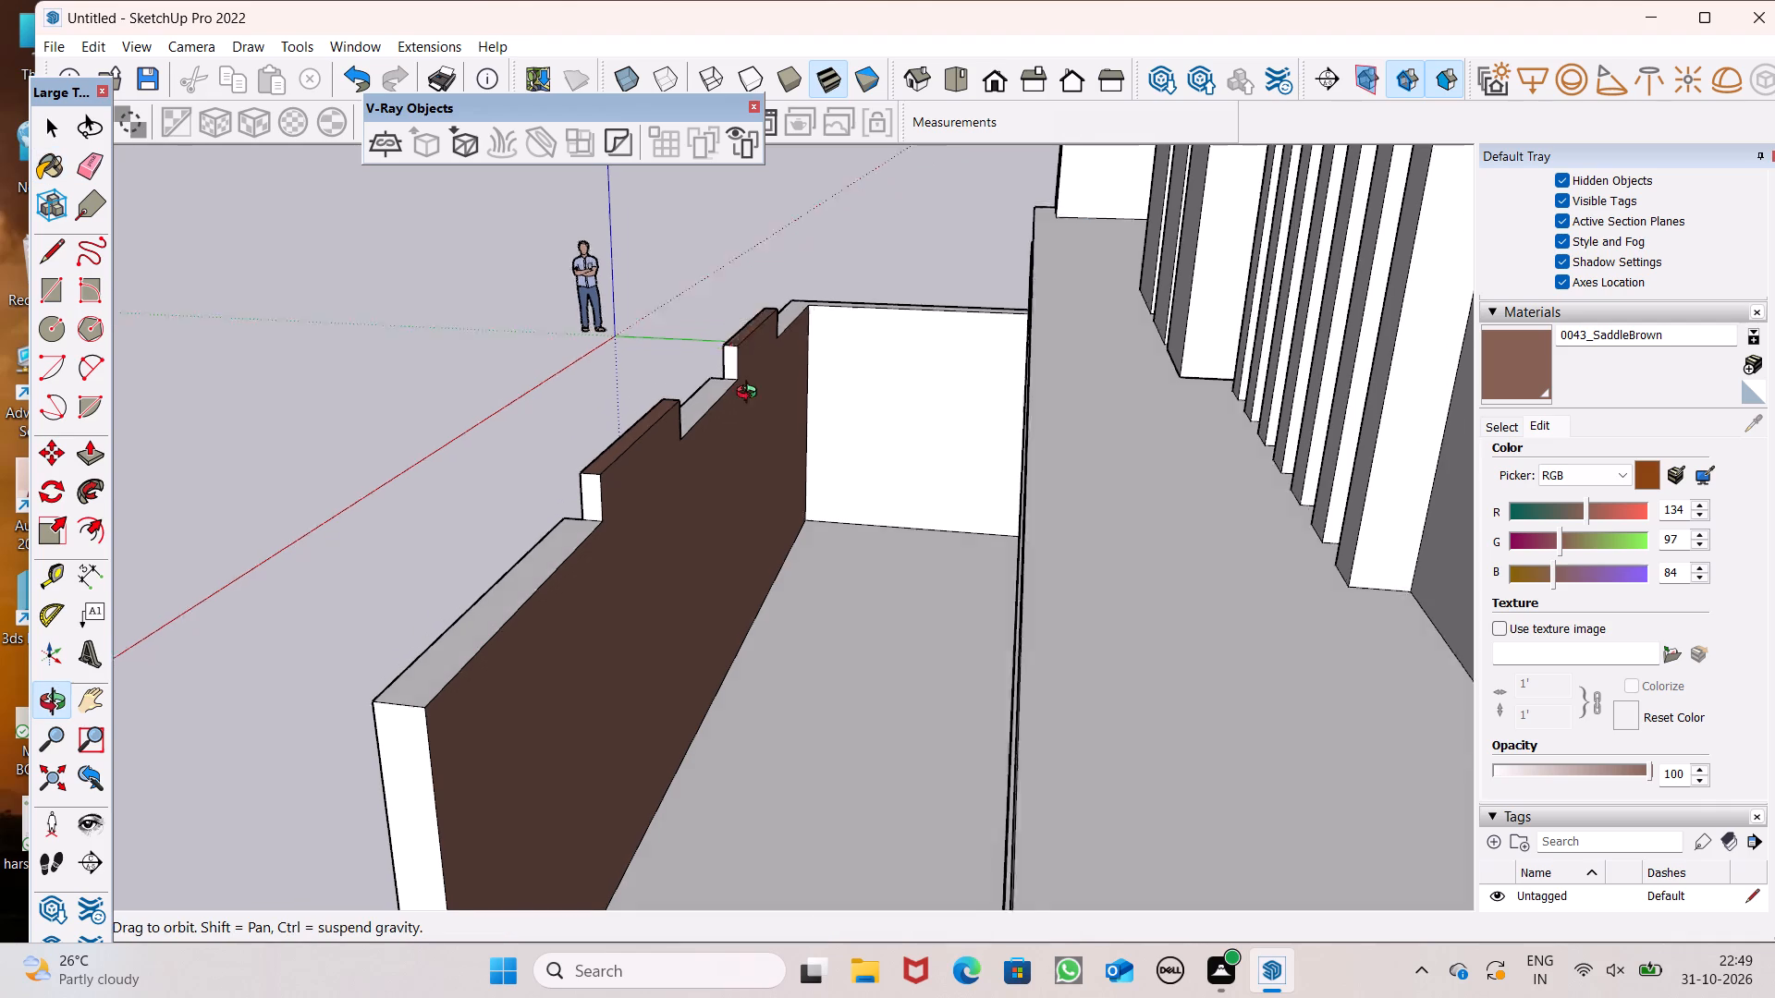
pyautogui.moveTo(751, 395); pyautogui.dragTo(867, 300, button='middle')
pyautogui.click(586, 511)
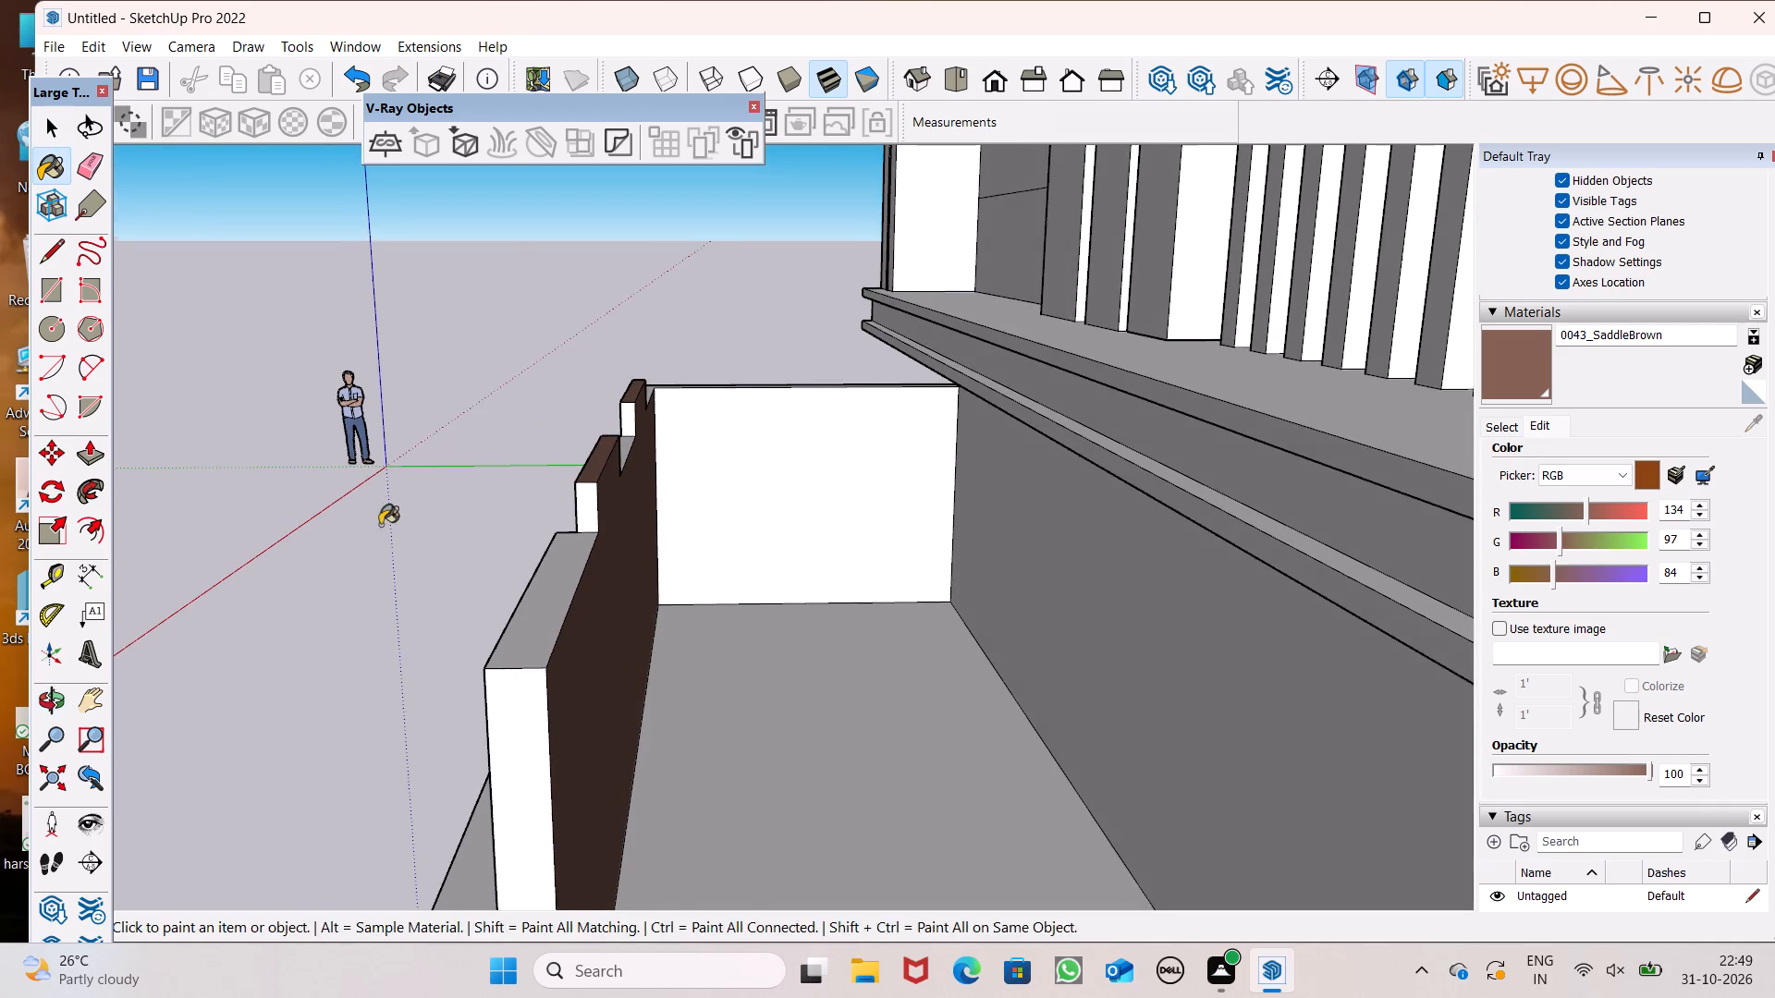
pyautogui.moveTo(383, 530); pyautogui.dragTo(1316, 527, button='middle')
pyautogui.scroll(6, 765, 496)
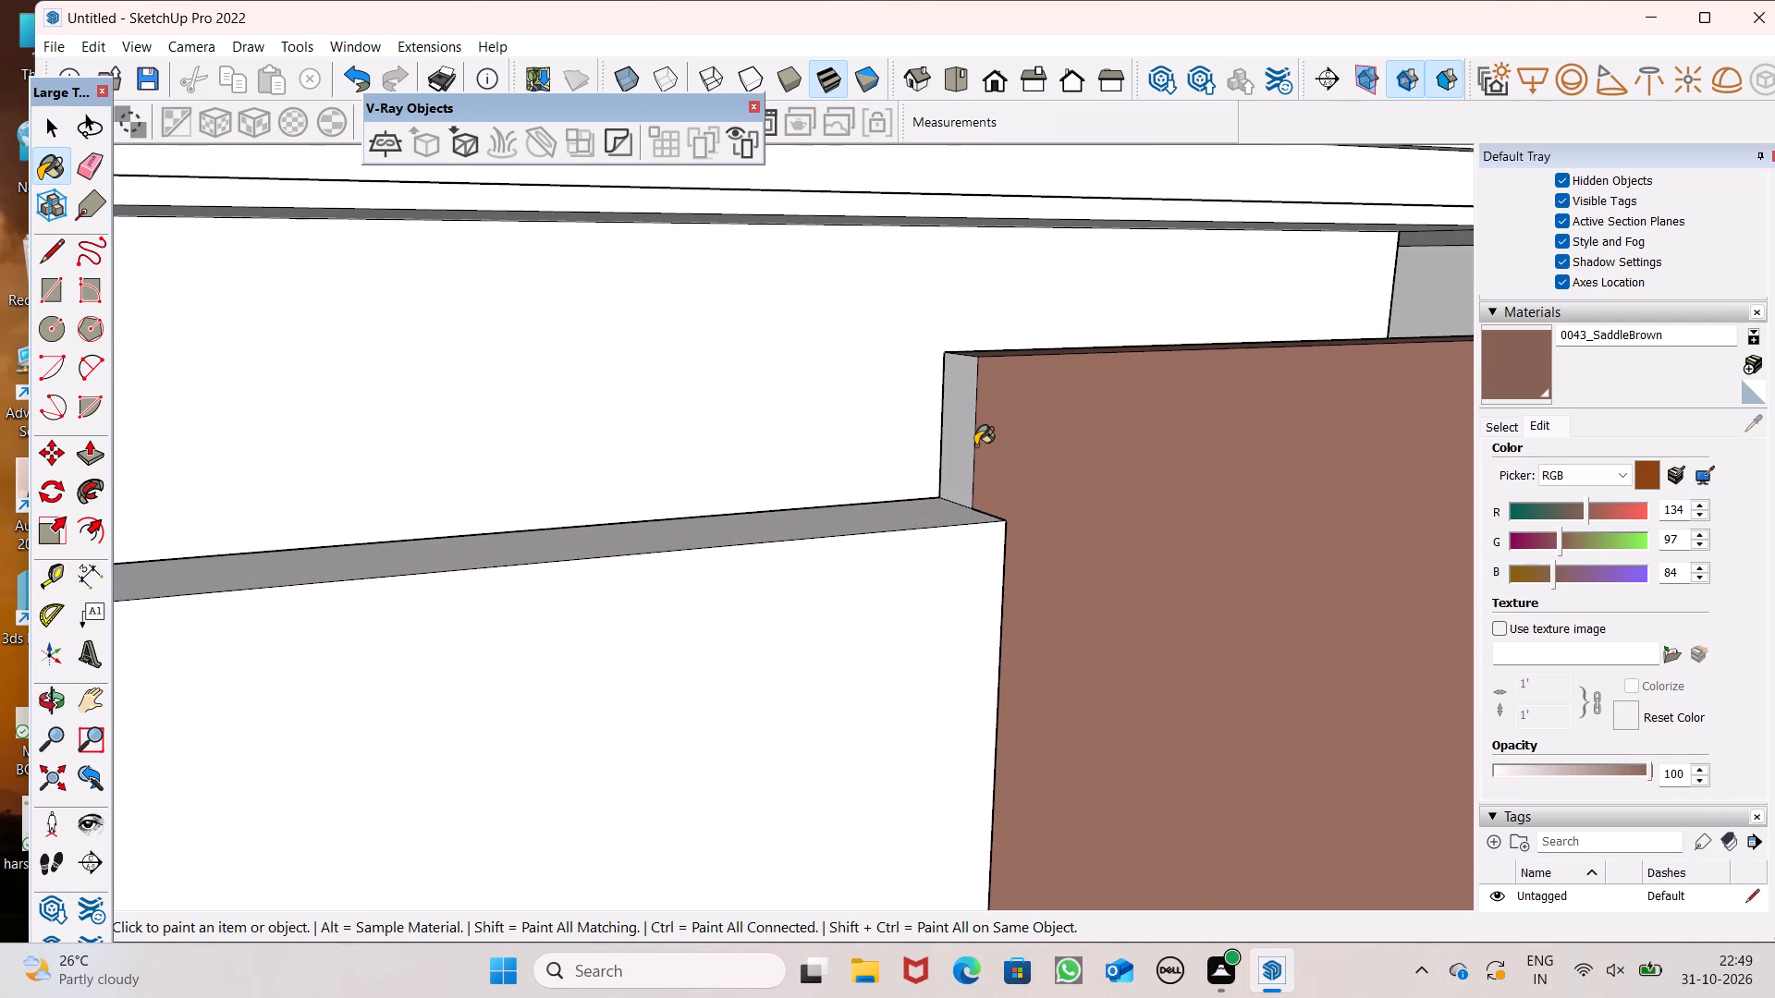
pyautogui.click(961, 438)
pyautogui.scroll(-8, 925, 421)
# Paint both exposed side edges of the first panel, above the wall top, with 0043_SaddleBrown.
pyautogui.click(552, 504)
pyautogui.moveTo(470, 509); pyautogui.dragTo(581, 623, button='middle')
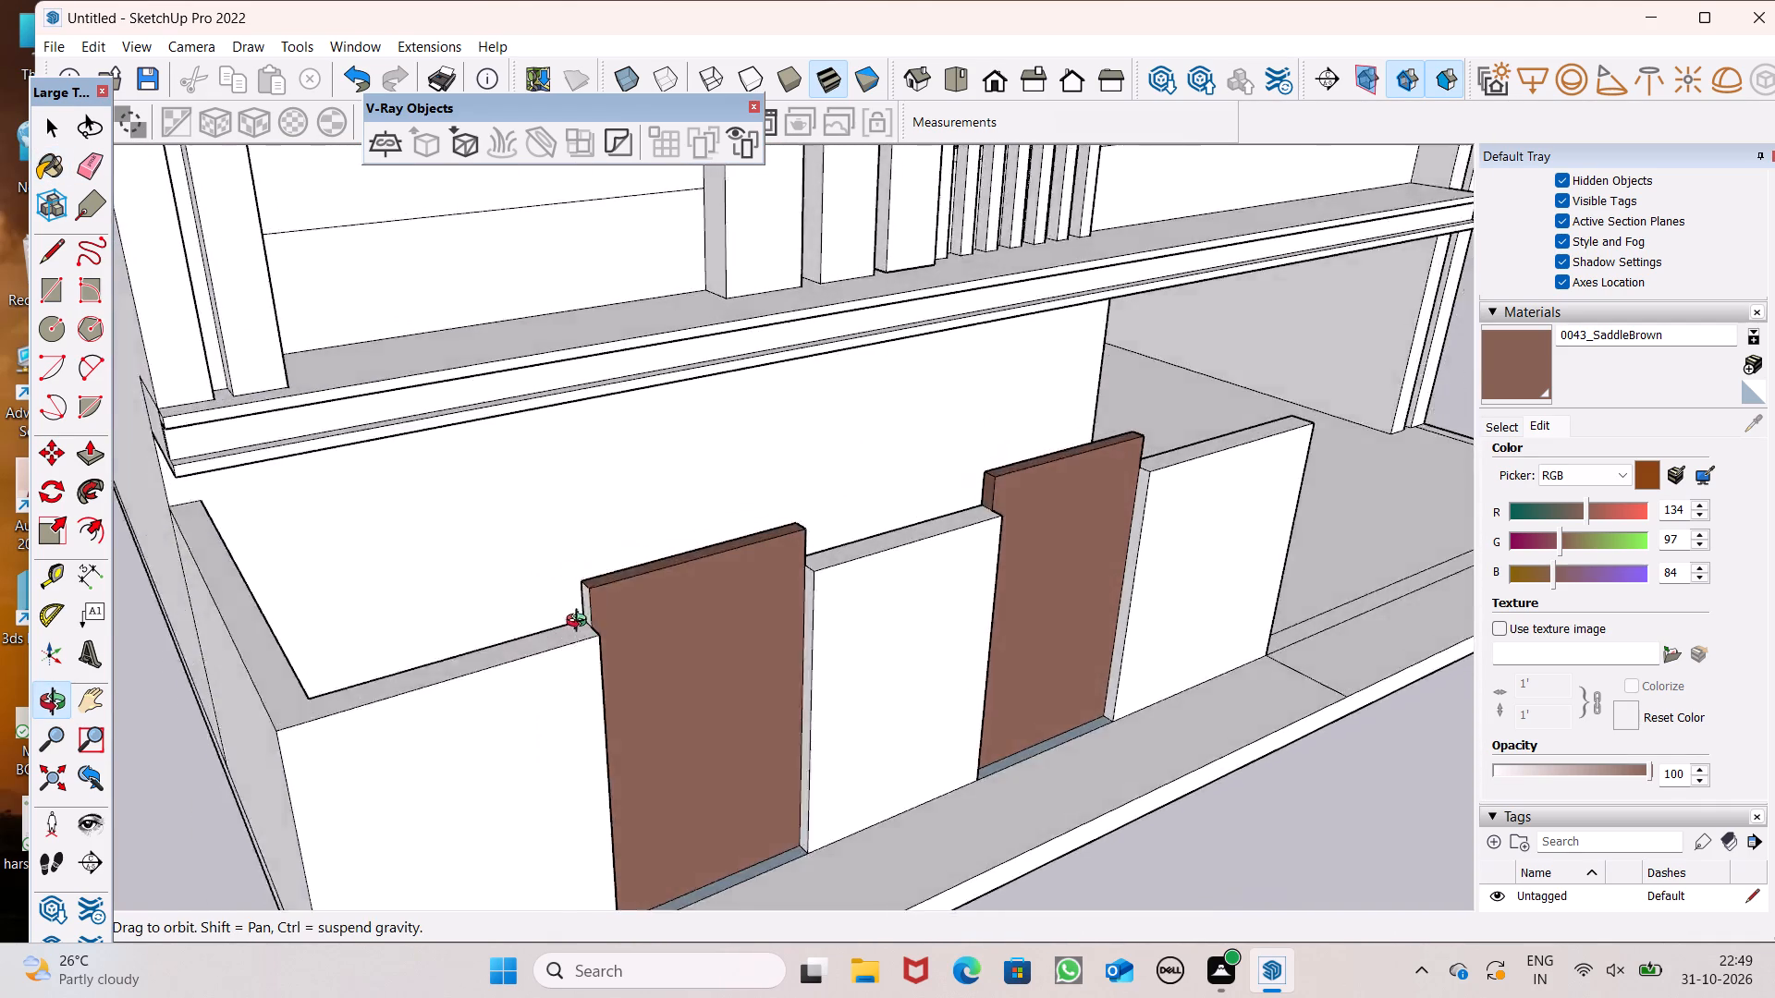
pyautogui.moveTo(581, 623); pyautogui.dragTo(665, 579, button='middle')
pyautogui.scroll(5, 669, 584)
pyautogui.click(736, 561)
pyautogui.moveTo(839, 555); pyautogui.dragTo(193, 562, button='middle')
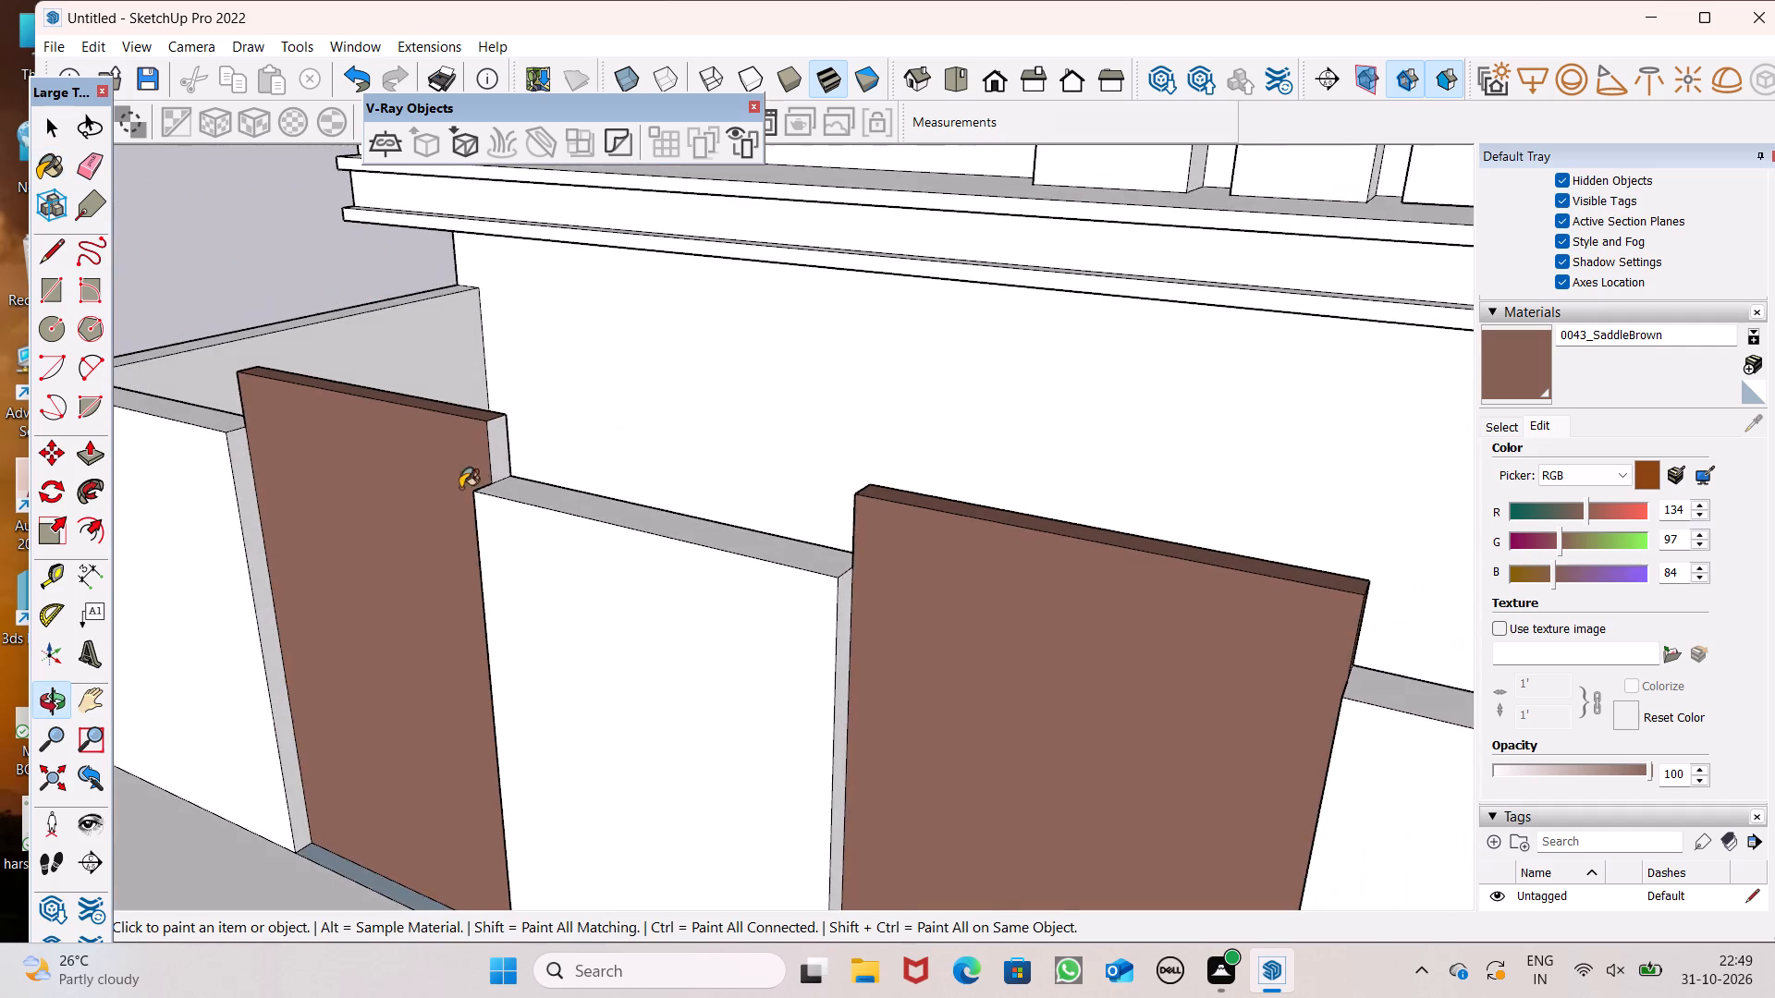
pyautogui.scroll(4, 484, 476)
pyautogui.click(499, 451)
pyautogui.scroll(-7, 506, 439)
pyautogui.scroll(-7, 578, 614)
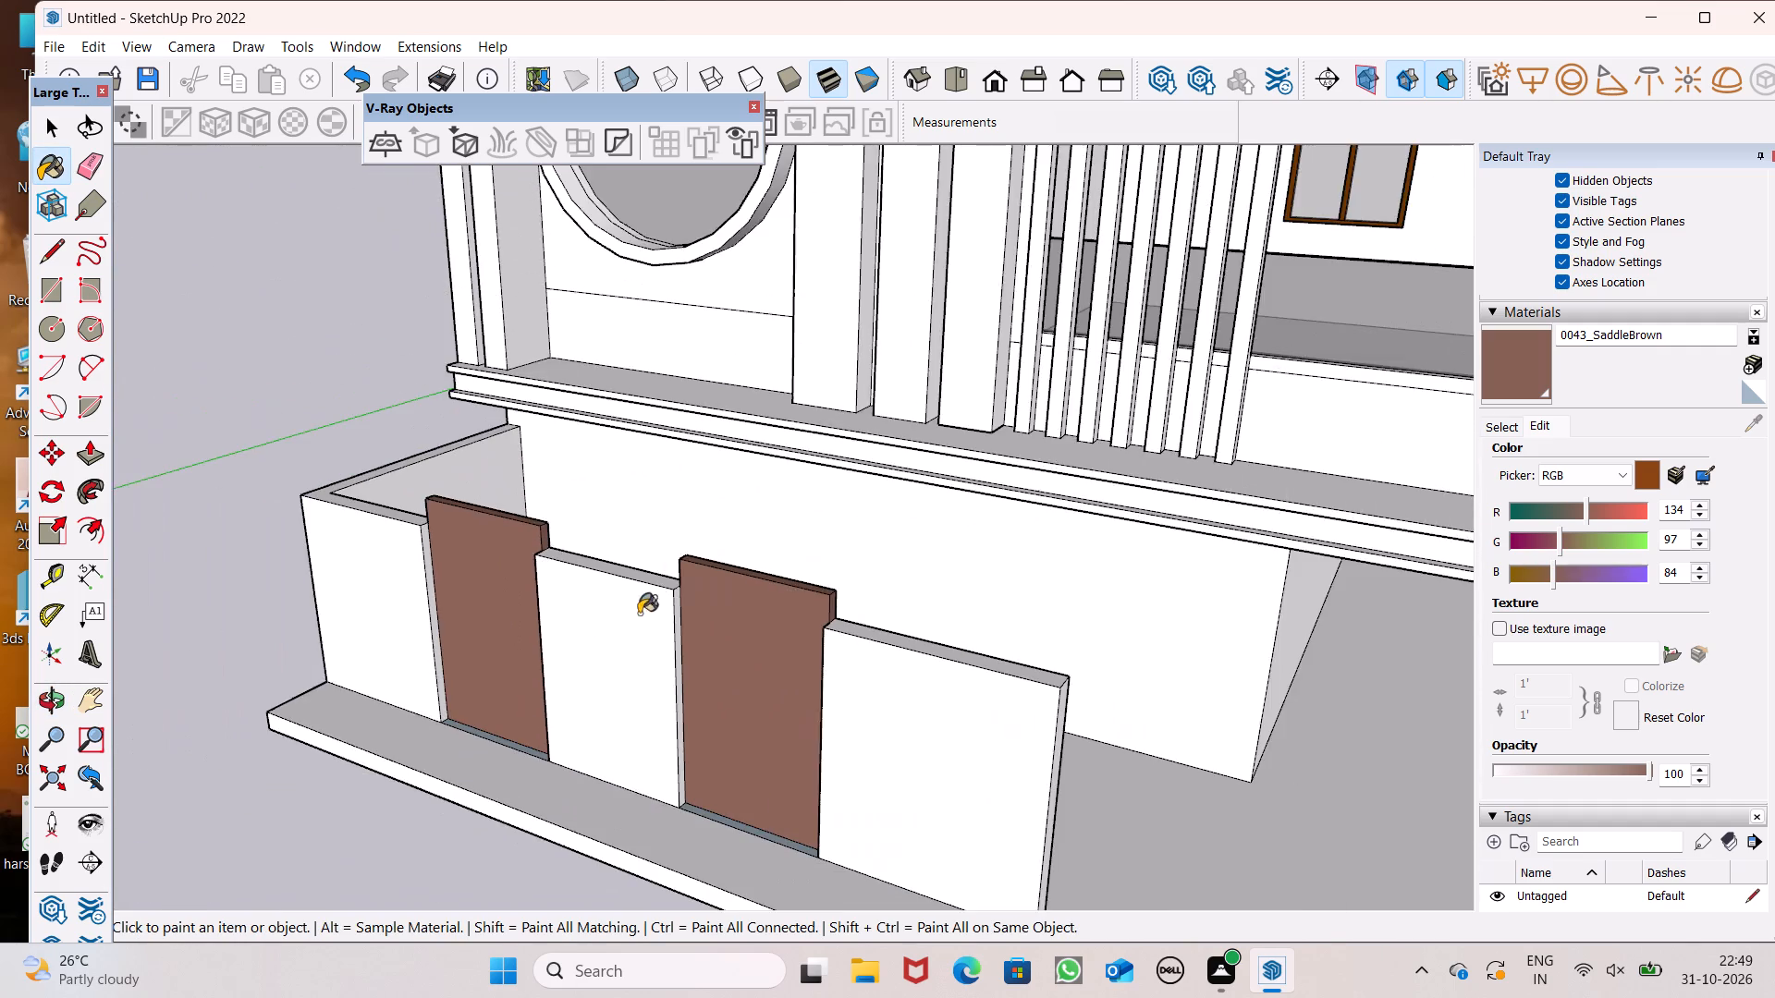
# Adjust the 0043_SaddleBrown material's colour to RGB 130, 97, 94.
pyautogui.scroll(-4, 655, 594)
pyautogui.moveTo(688, 613); pyautogui.dragTo(932, 557, button='middle')
pyautogui.scroll(1, 987, 542)
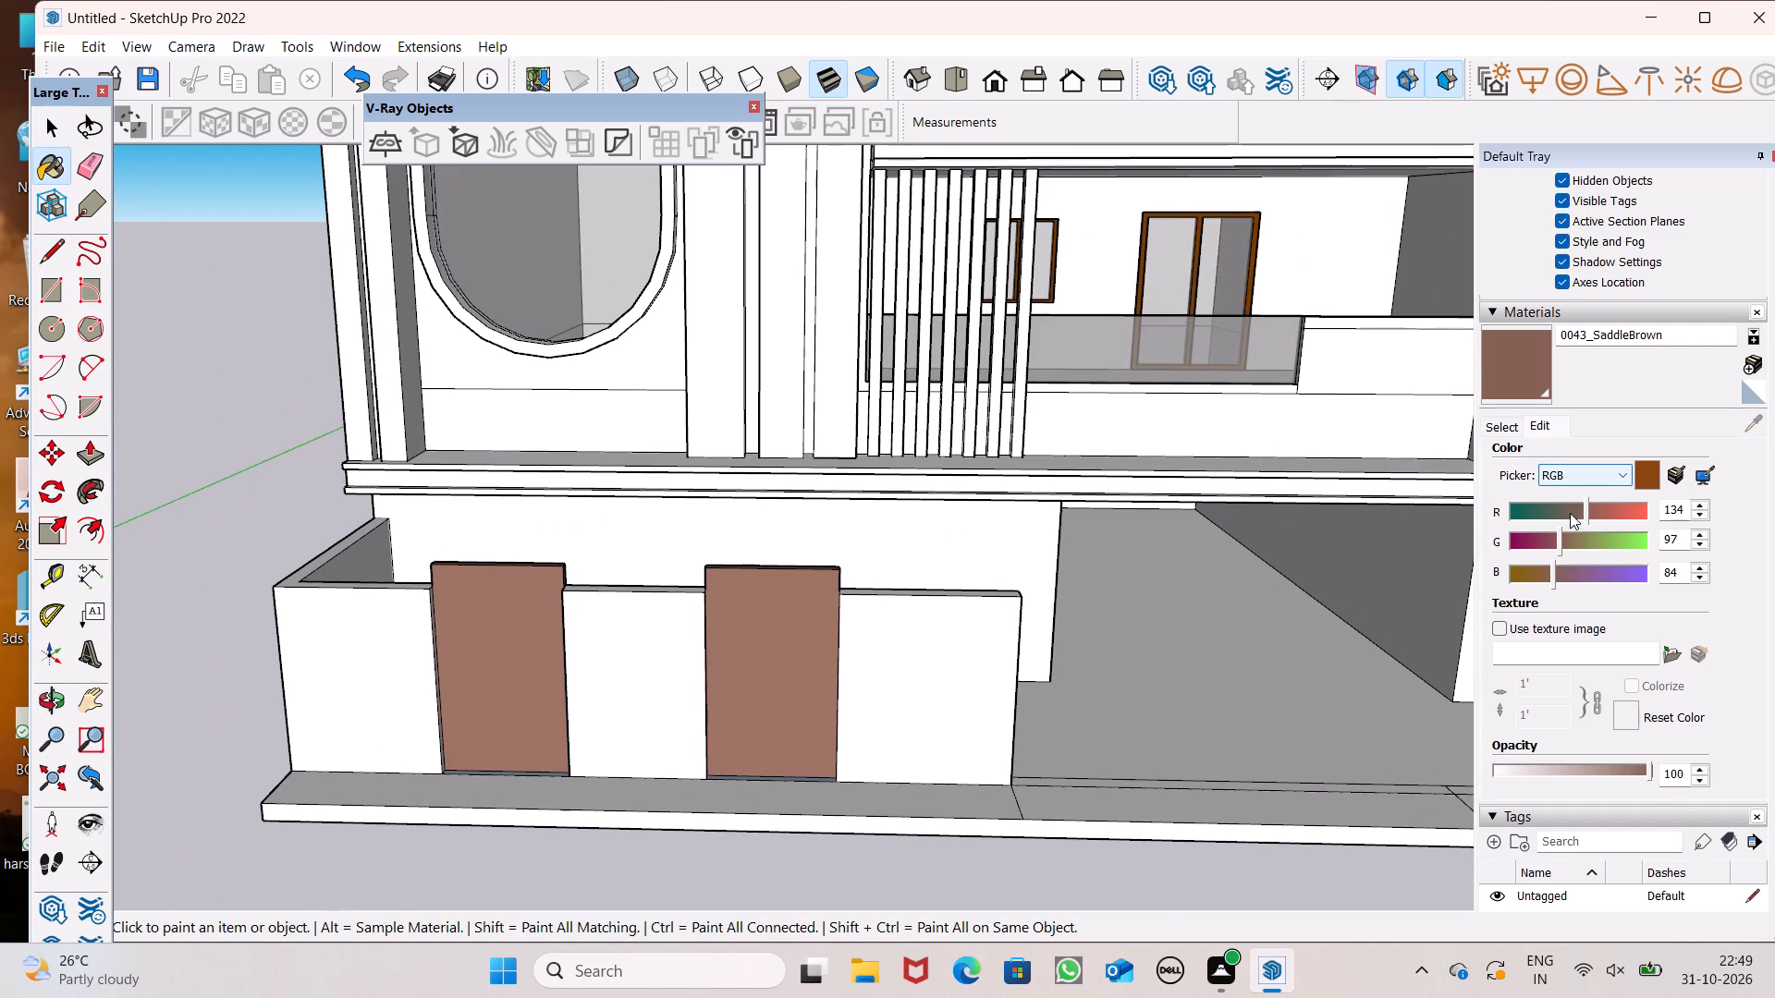
pyautogui.click(1590, 505)
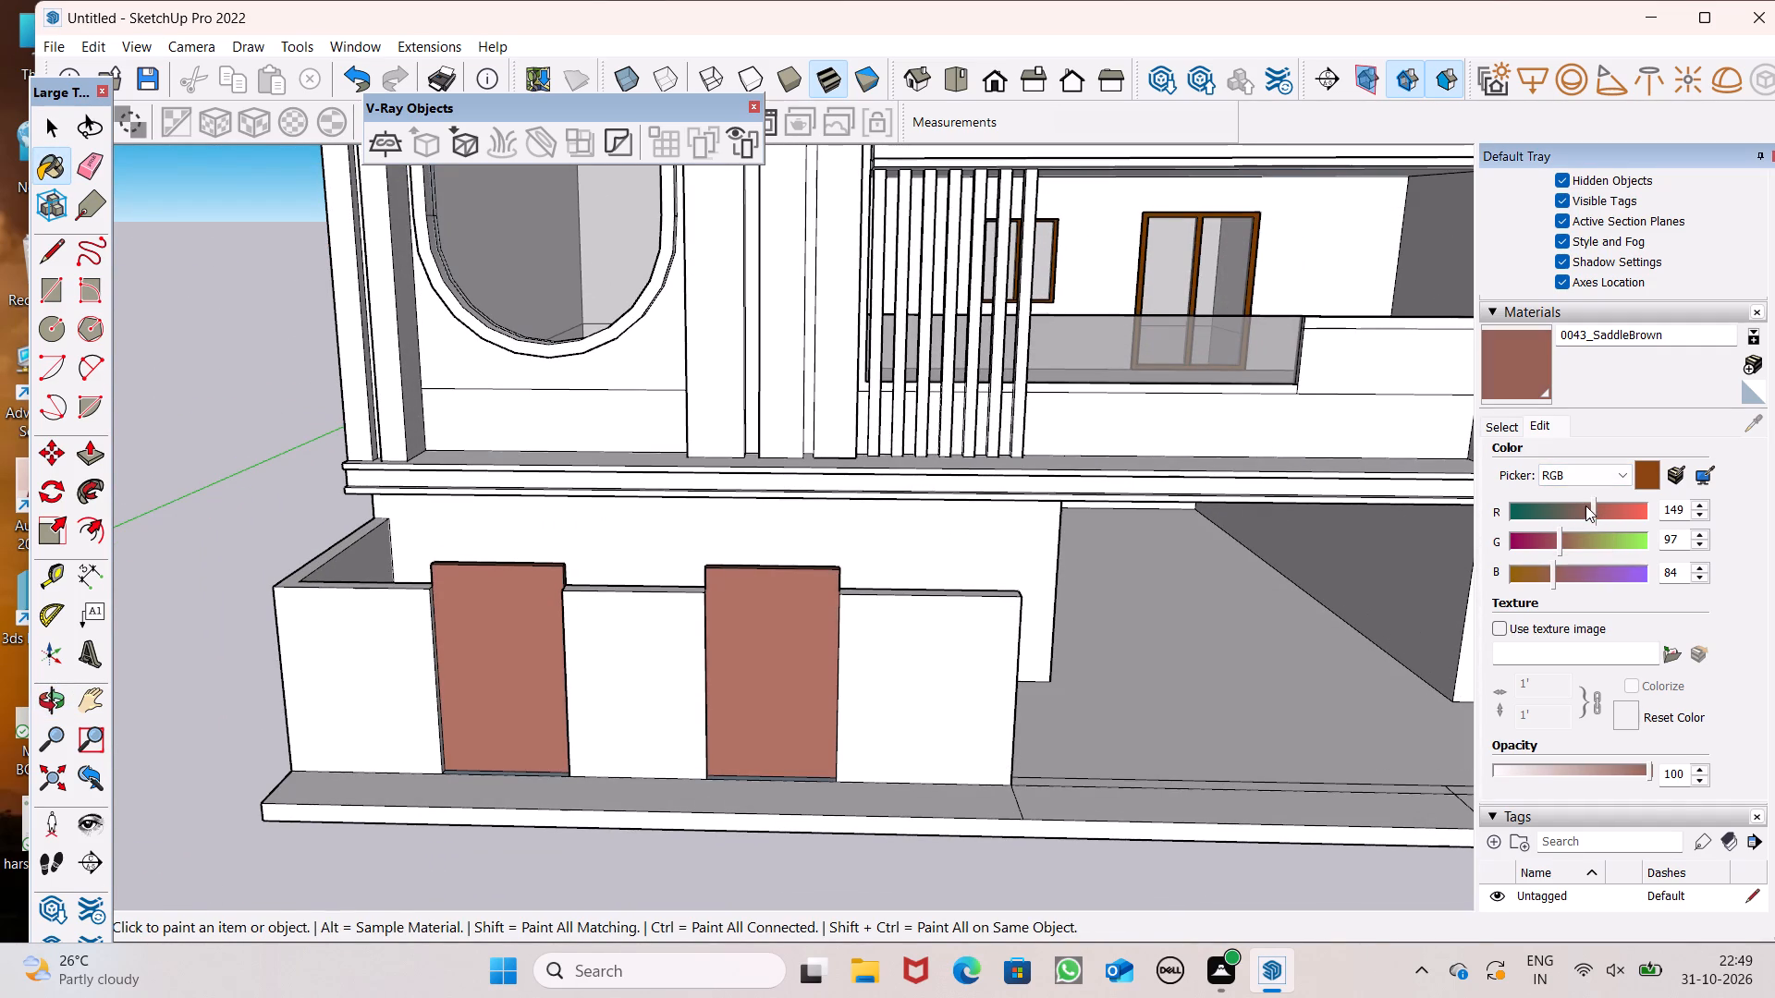
pyautogui.click(1587, 504)
pyautogui.click(1582, 507)
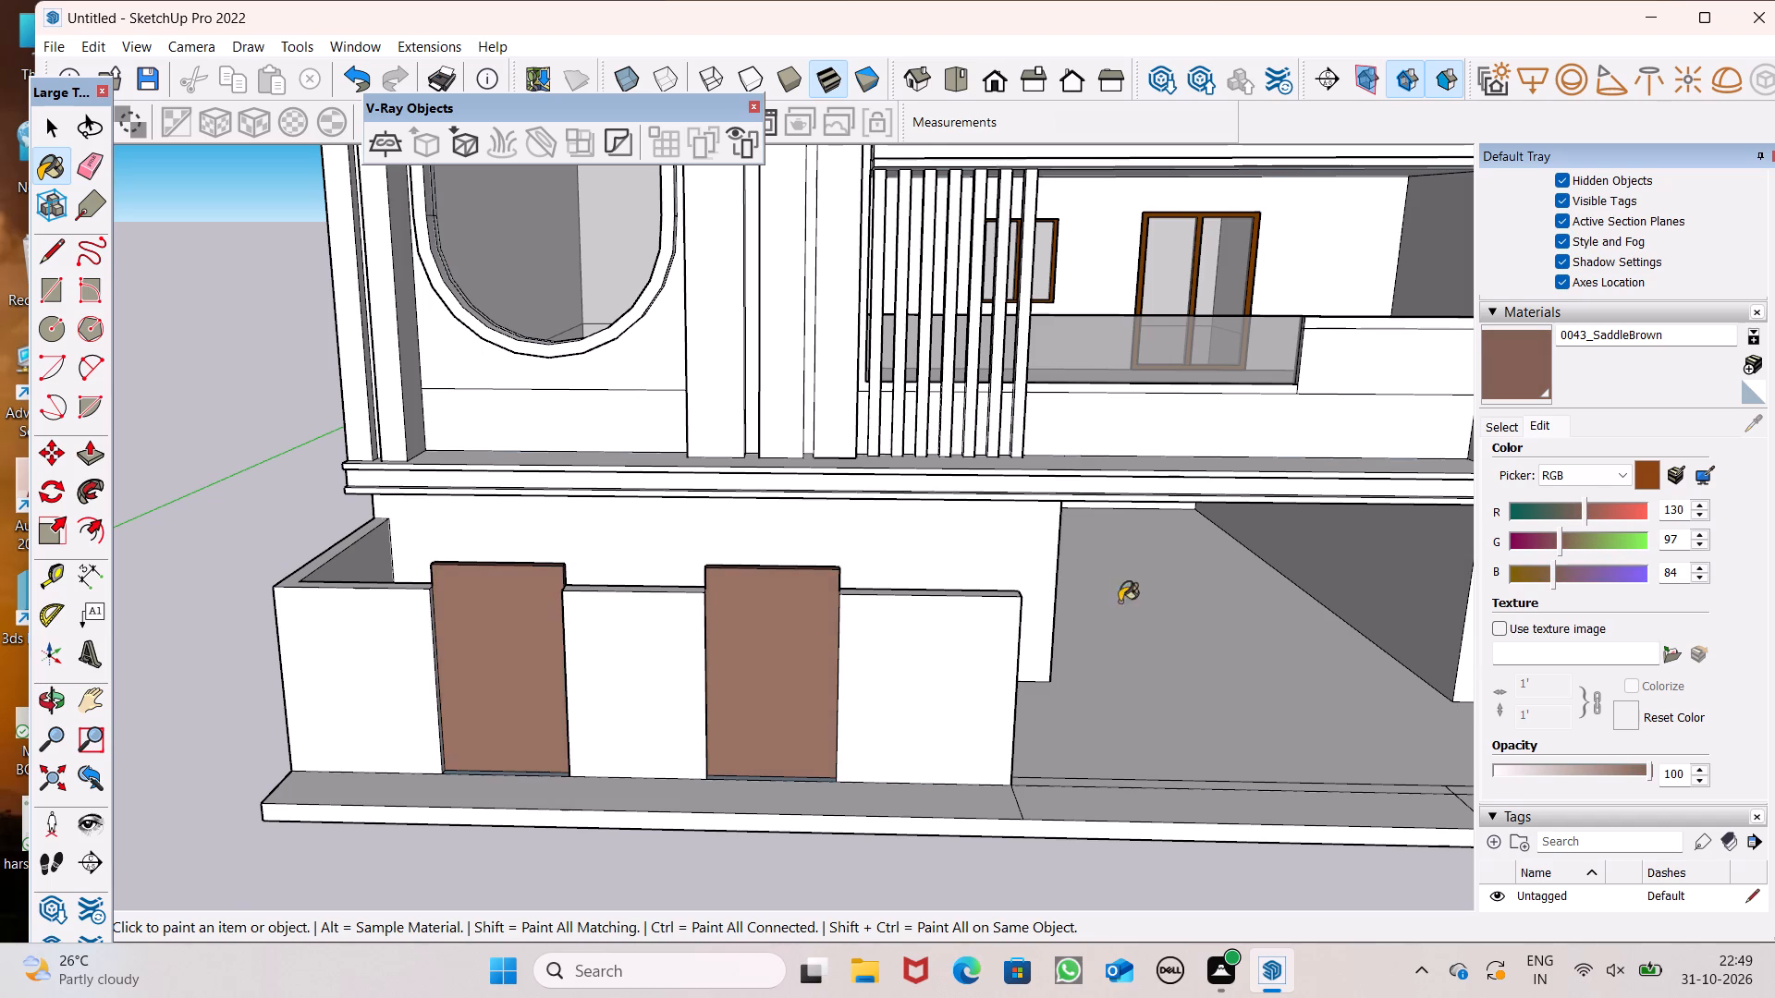
pyautogui.scroll(-6, 1010, 656)
pyautogui.scroll(-2, 807, 578)
pyautogui.moveTo(794, 575); pyautogui.dragTo(816, 539, button='middle')
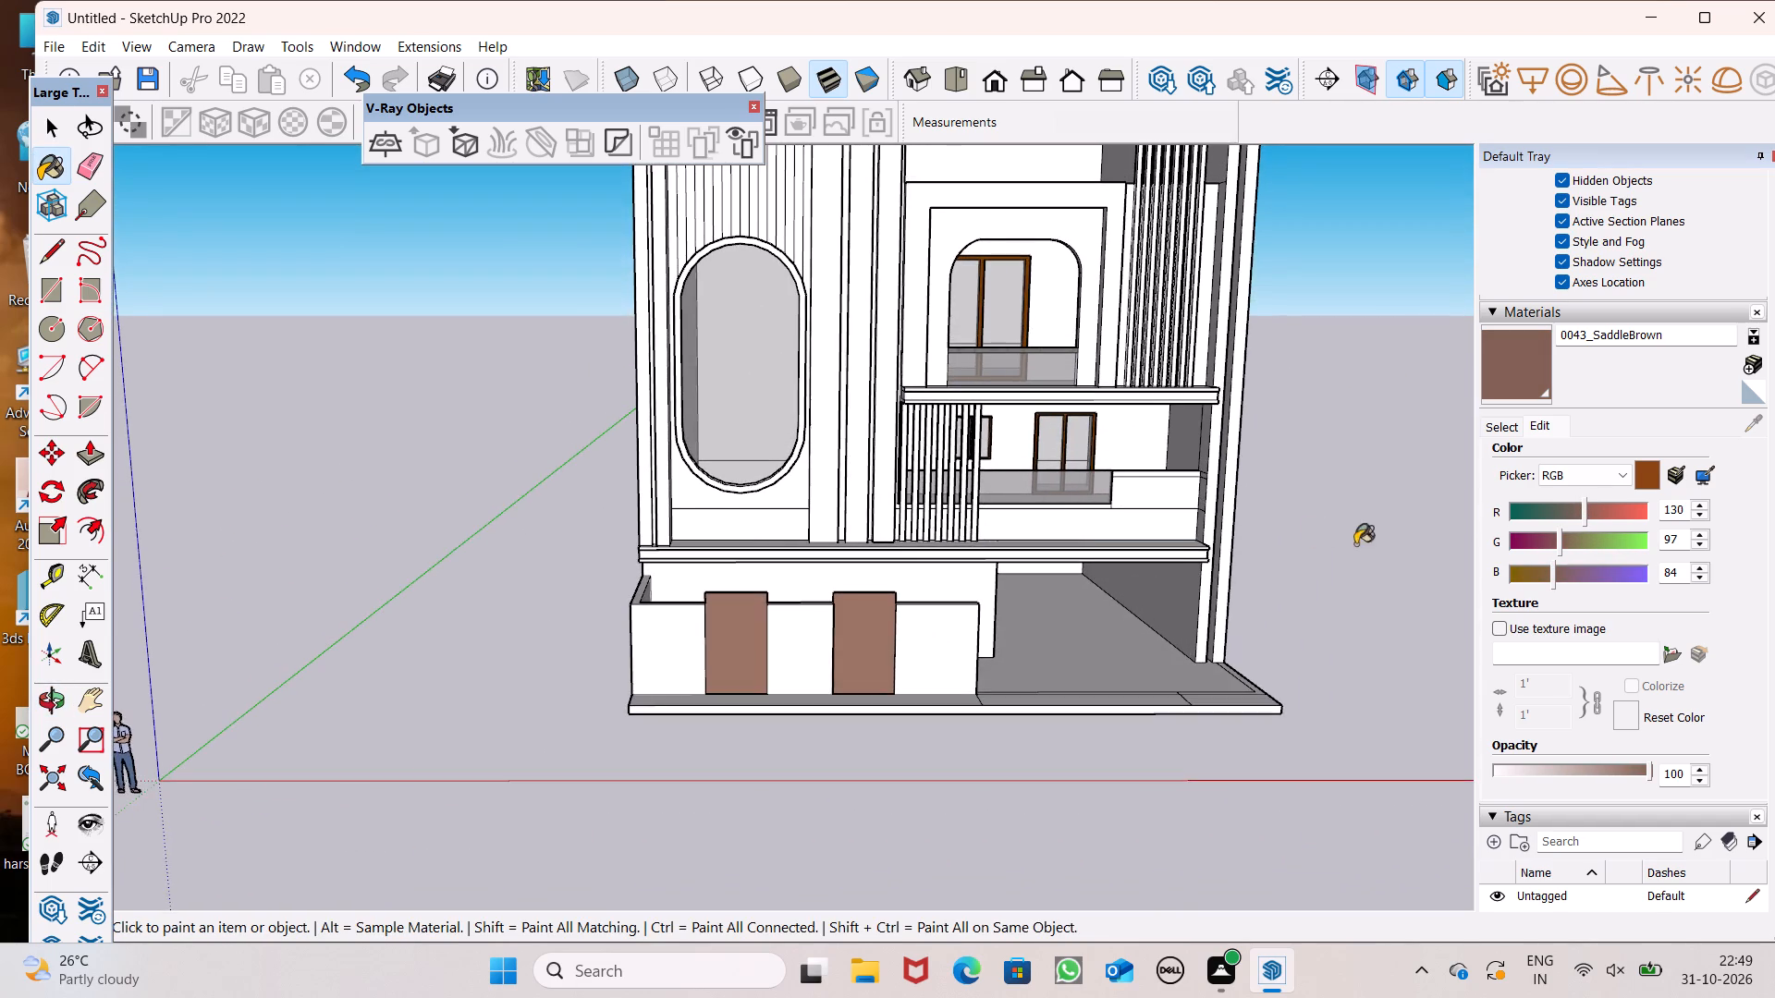
pyautogui.scroll(2, 1360, 544)
pyautogui.scroll(3, 1546, 578)
pyautogui.scroll(-5, 1524, 573)
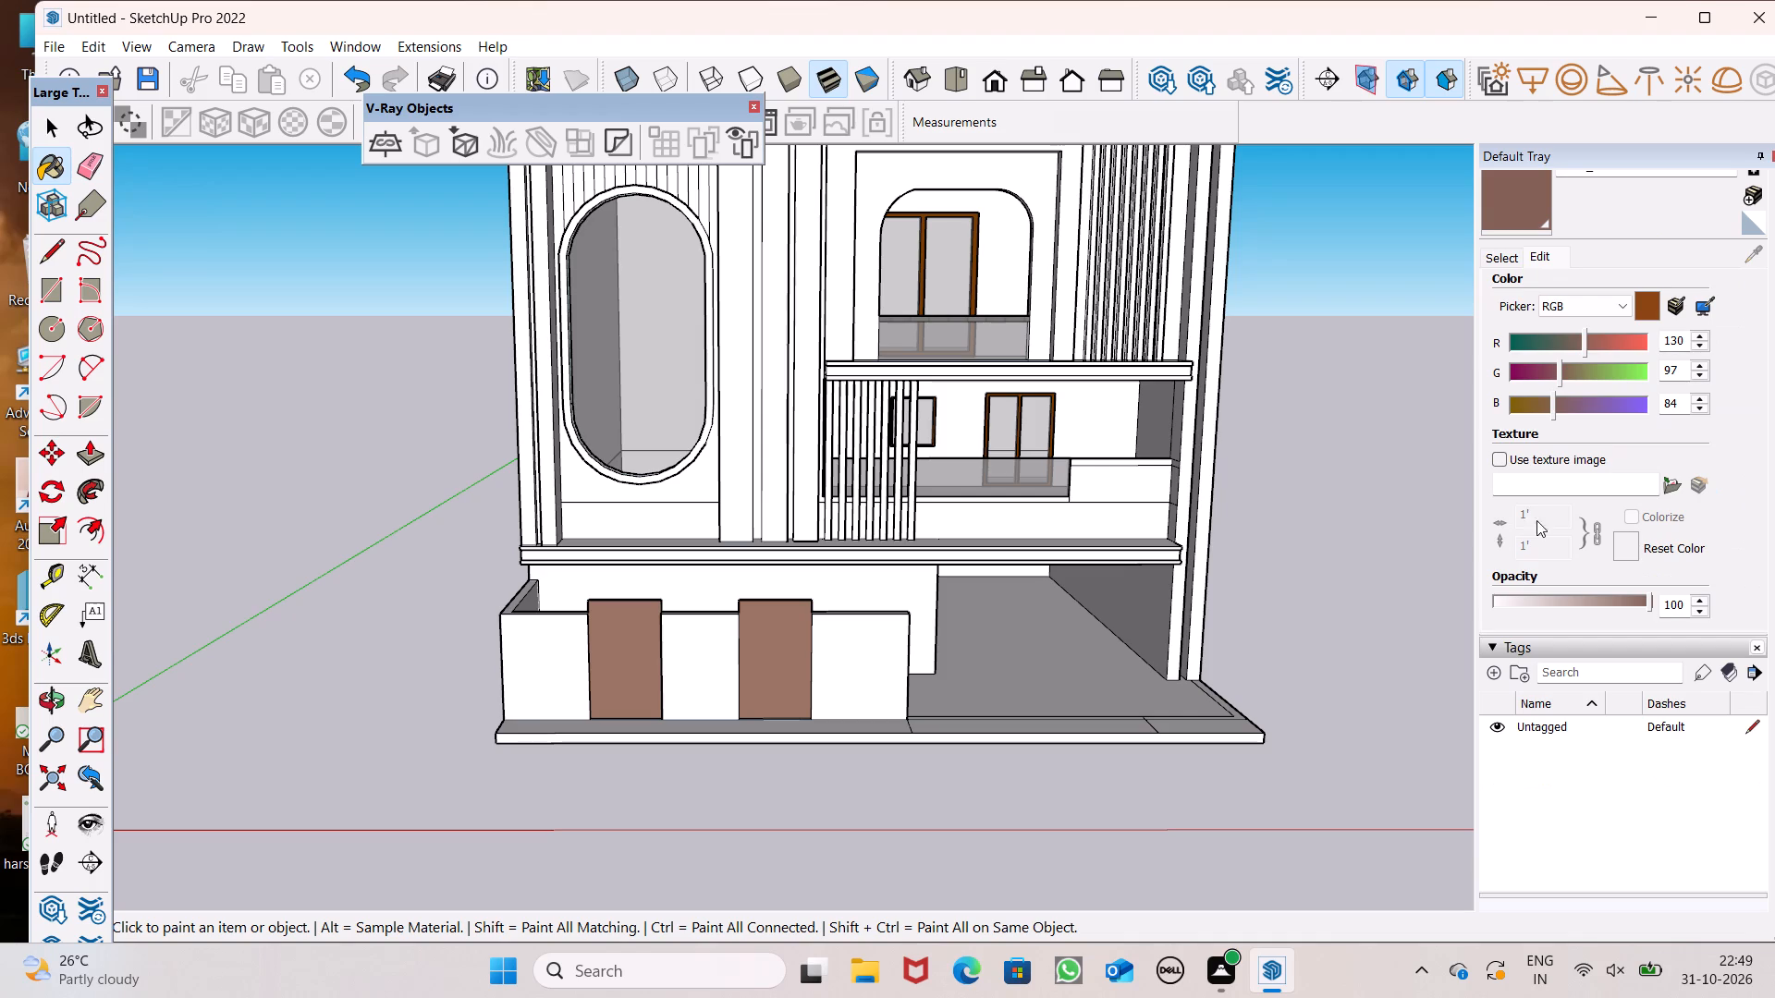
pyautogui.click(1562, 405)
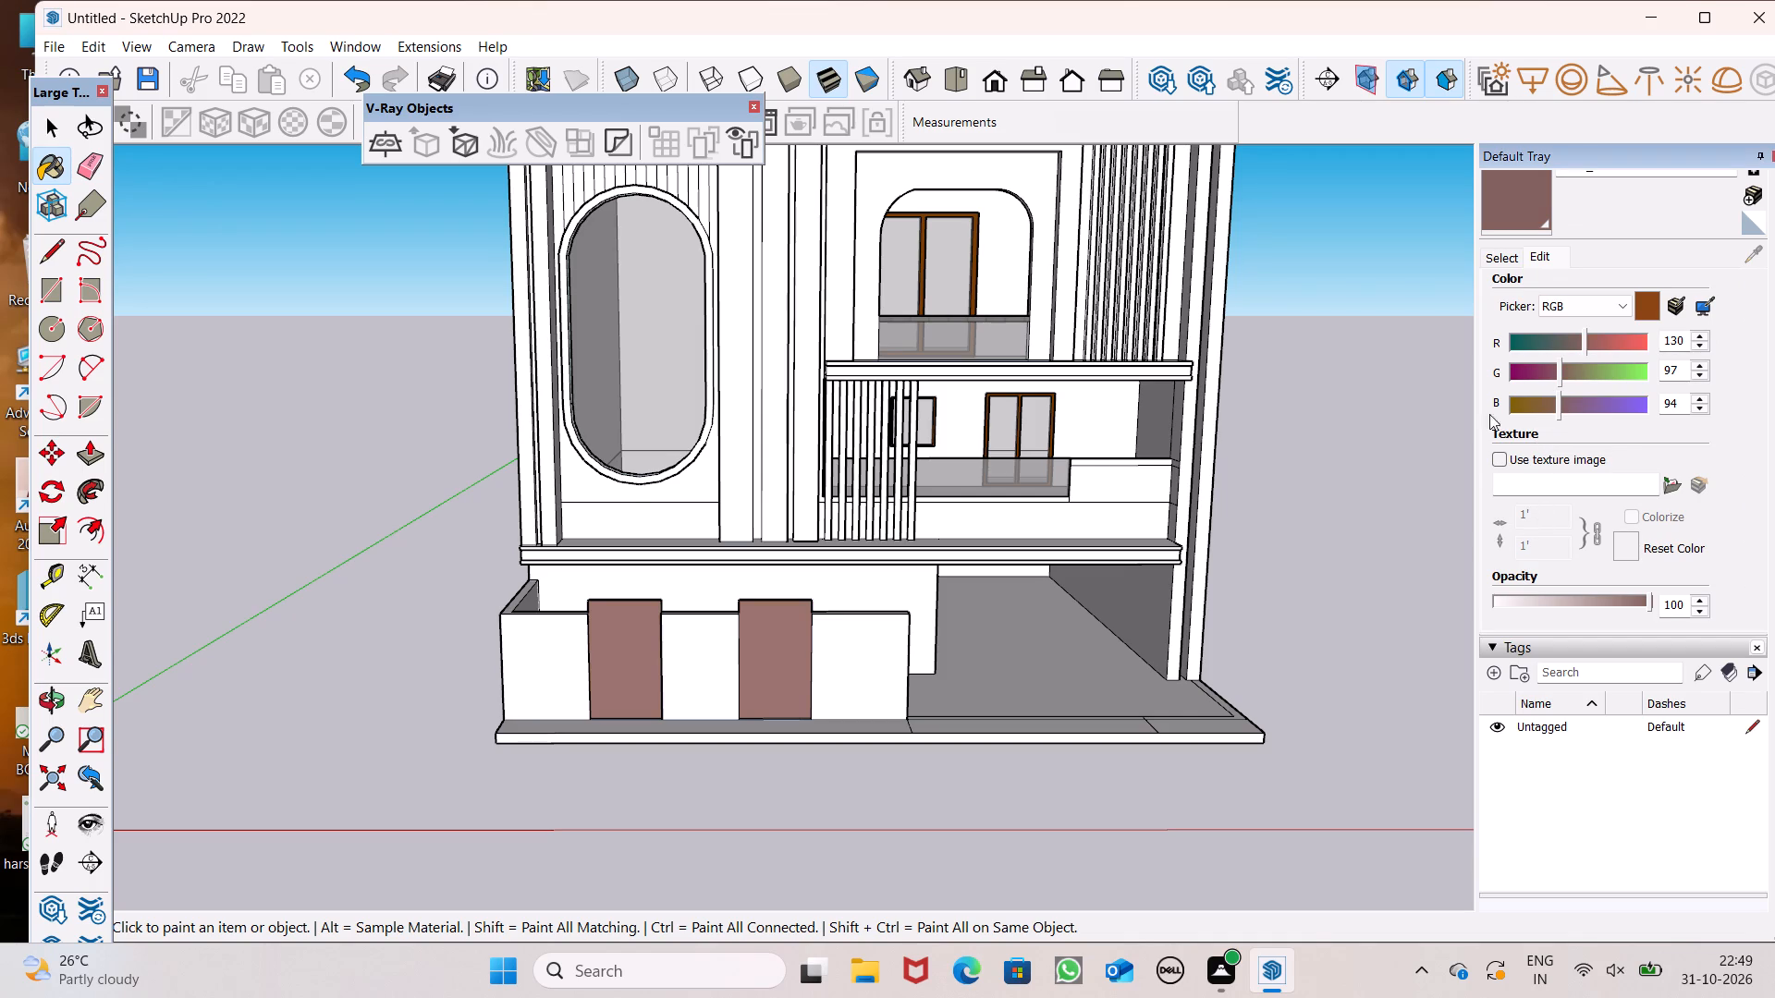
# Paint the front faces of the two vertical fins at the facade's outer left edge with 0043_SaddleBrown.
pyautogui.scroll(-1, 633, 554)
pyautogui.scroll(8, 234, 572)
pyautogui.moveTo(656, 498); pyautogui.dragTo(667, 514, button='middle')
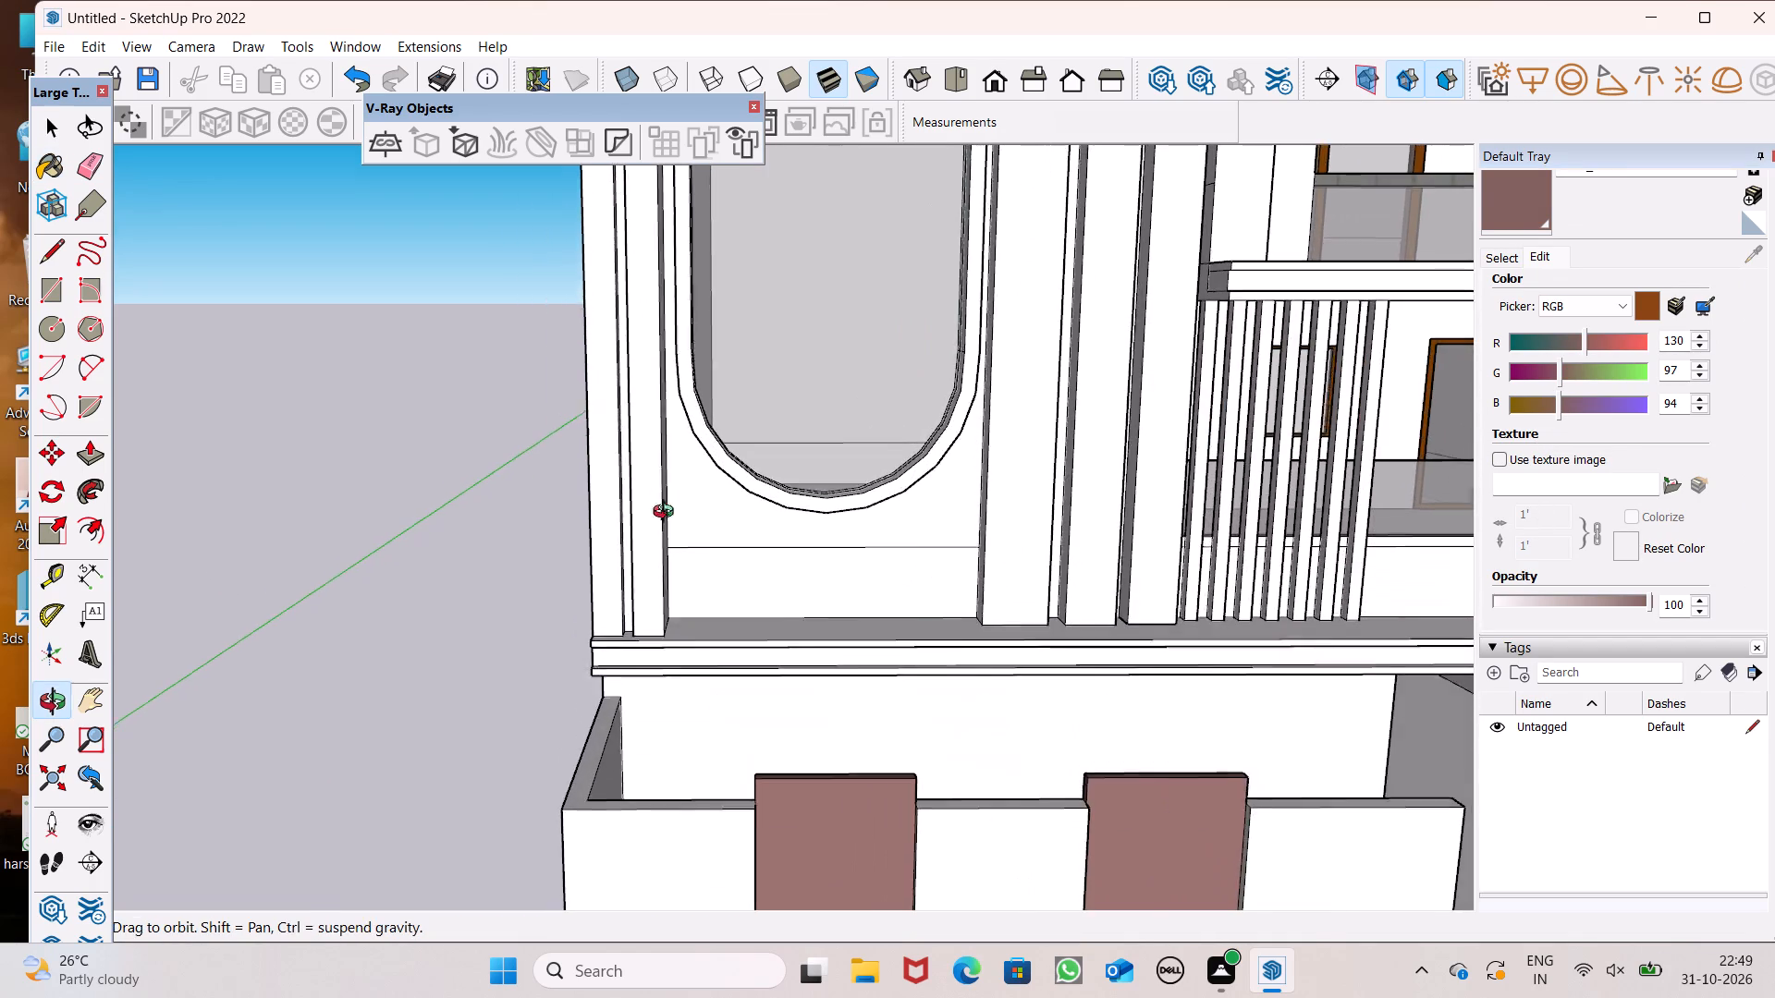
pyautogui.moveTo(667, 514); pyautogui.dragTo(728, 585, button='middle')
pyautogui.scroll(4, 728, 577)
pyautogui.click(579, 576)
pyautogui.click(651, 542)
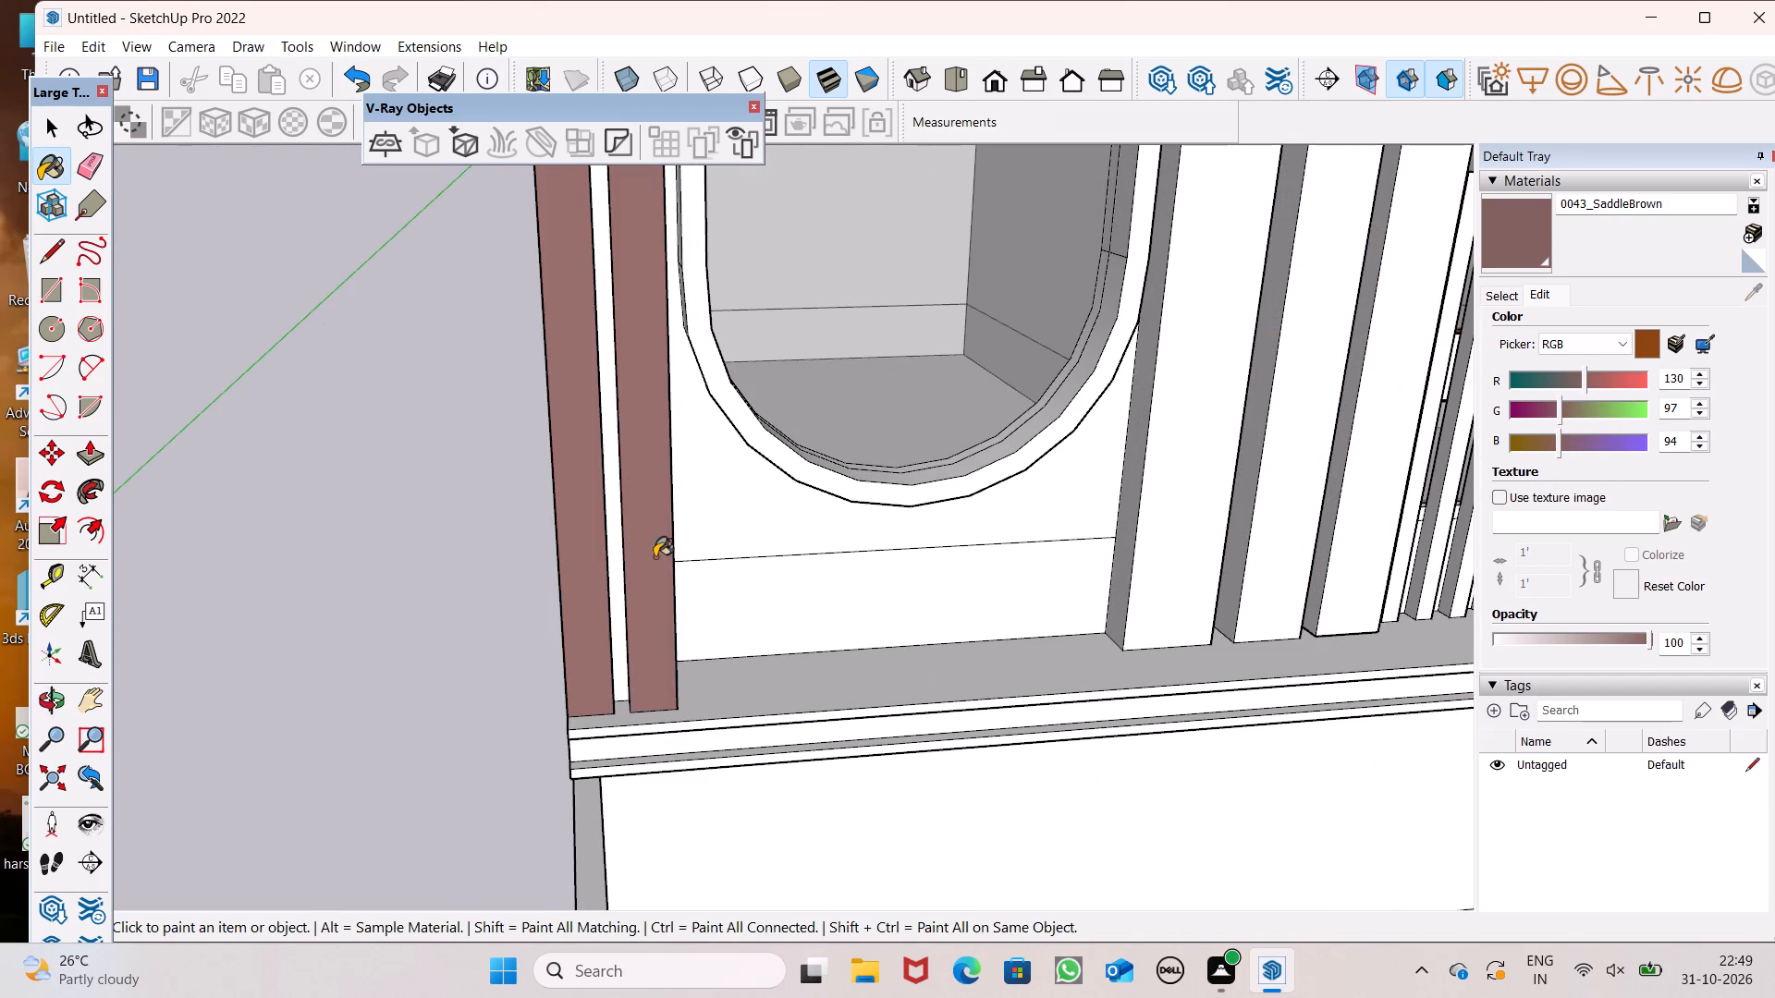
# Paint the side faces of the two left-edge fins, including those facing the gap between them, with 0043_SaddleBrown.
pyautogui.moveTo(655, 557); pyautogui.dragTo(447, 647, button='middle')
pyautogui.scroll(8, 447, 652)
pyautogui.click(559, 572)
pyautogui.click(717, 548)
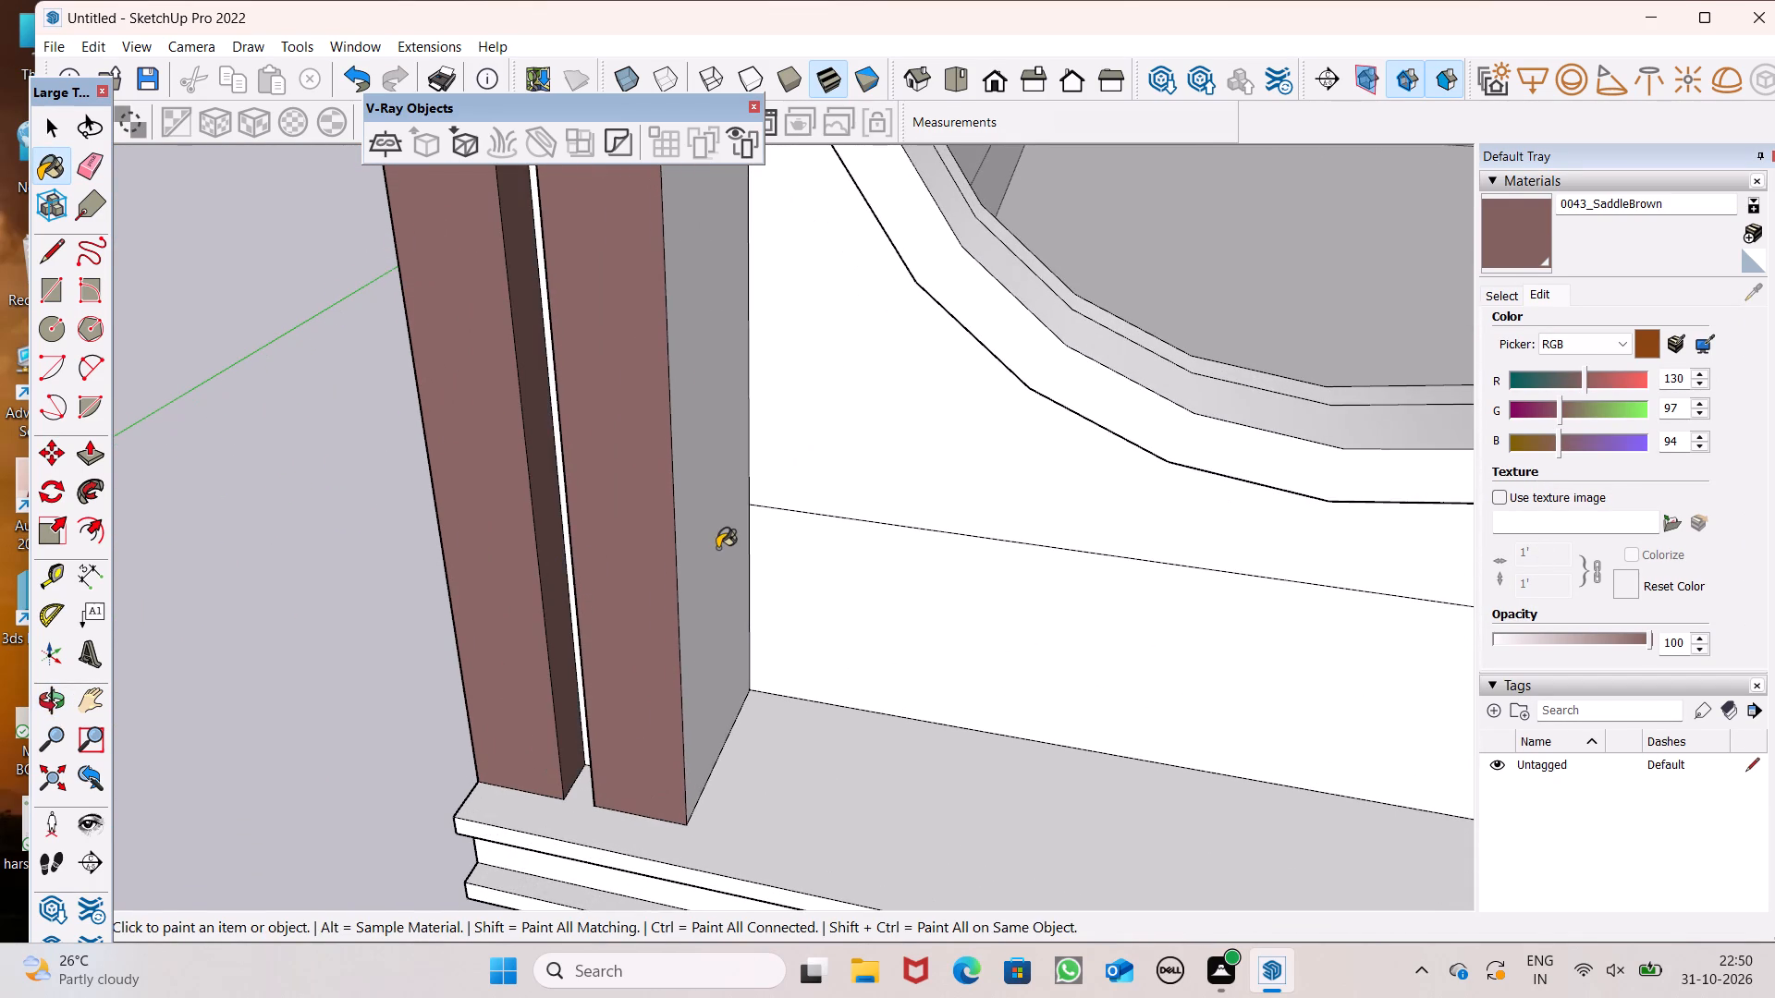
pyautogui.moveTo(643, 587); pyautogui.dragTo(958, 566, button='middle')
pyautogui.scroll(1, 881, 558)
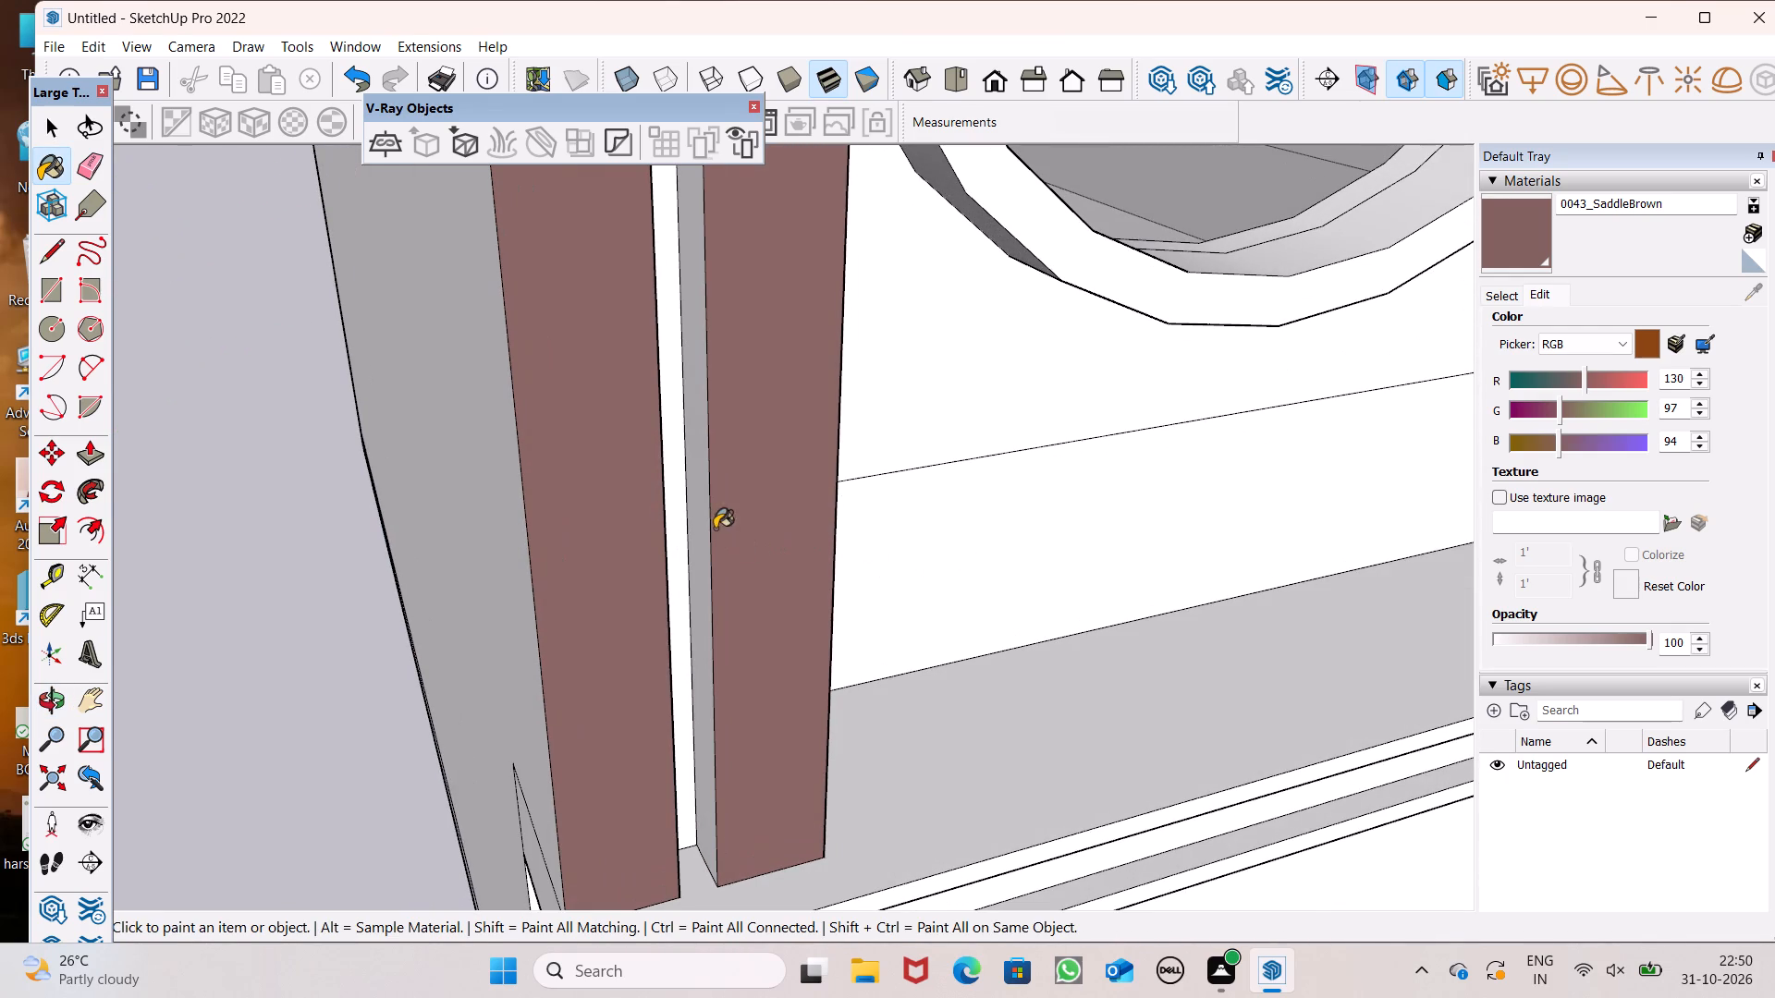
pyautogui.click(701, 513)
# Paint the front faces of the three vertical fins between the oval opening and the slatted screen with 0043_SaddleBrown.
pyautogui.scroll(-9, 654, 646)
pyautogui.scroll(-16, 607, 555)
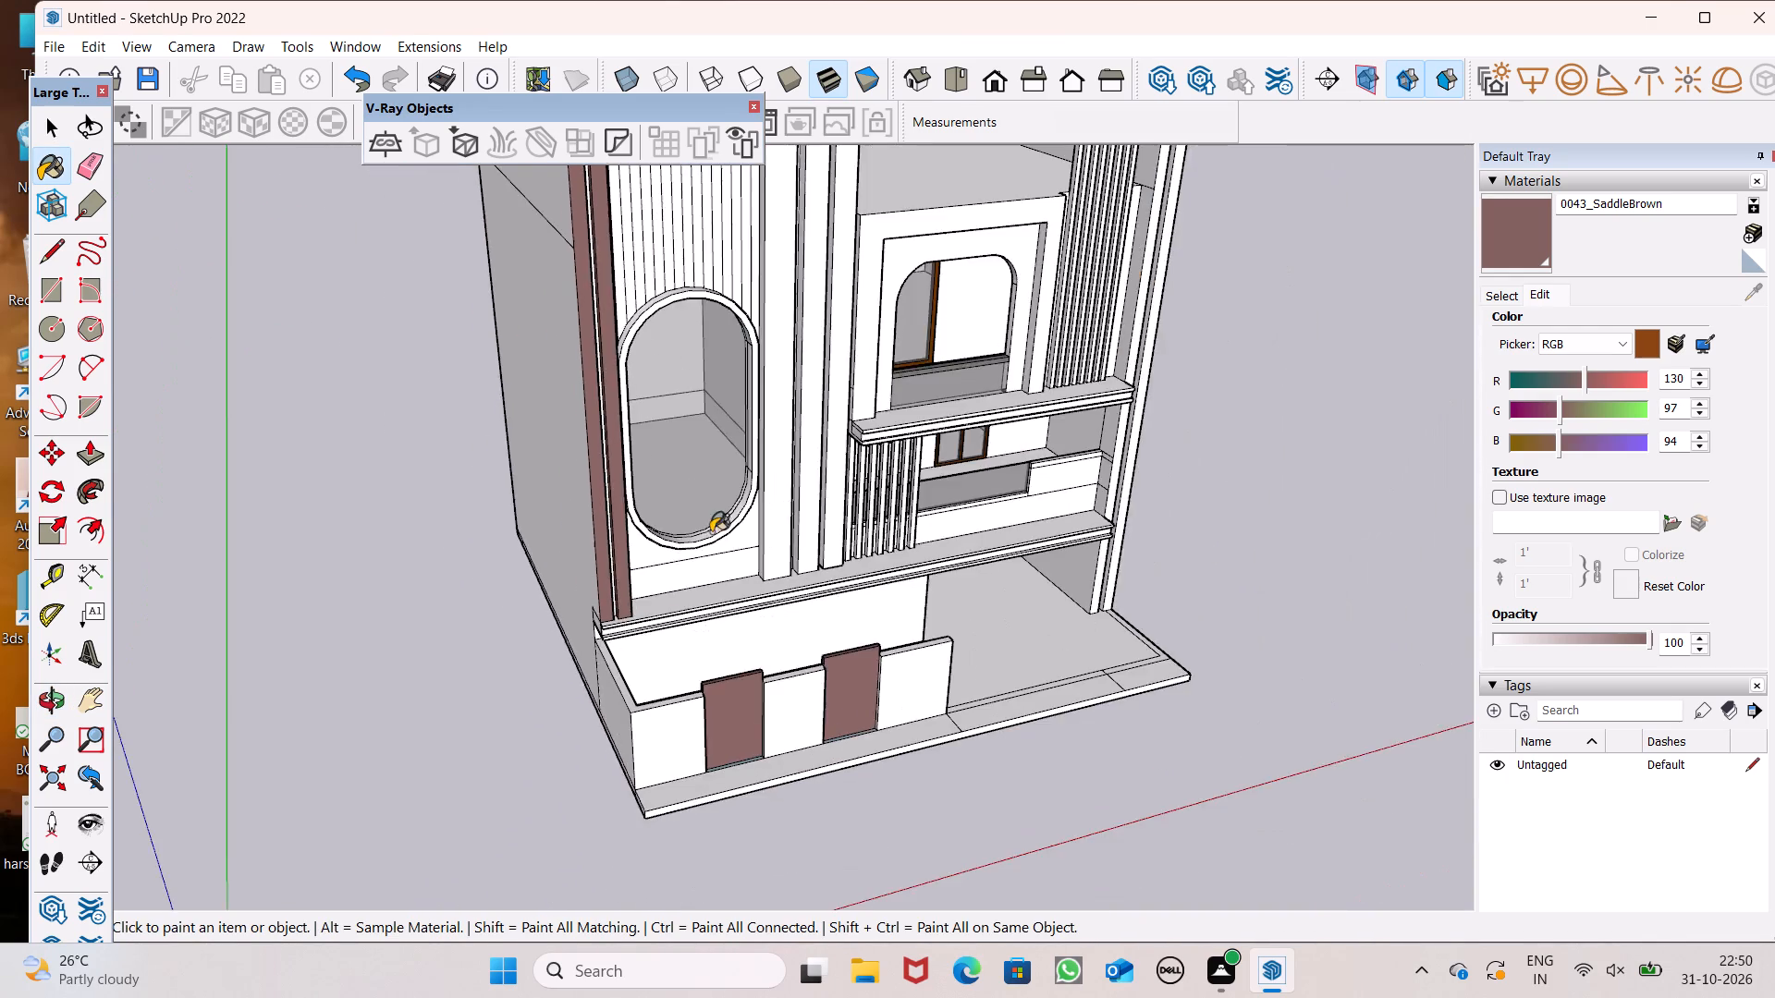
pyautogui.moveTo(717, 529); pyautogui.dragTo(503, 611, button='middle')
pyautogui.scroll(1, 503, 611)
pyautogui.scroll(7, 754, 575)
pyautogui.click(778, 564)
pyautogui.scroll(5, 844, 560)
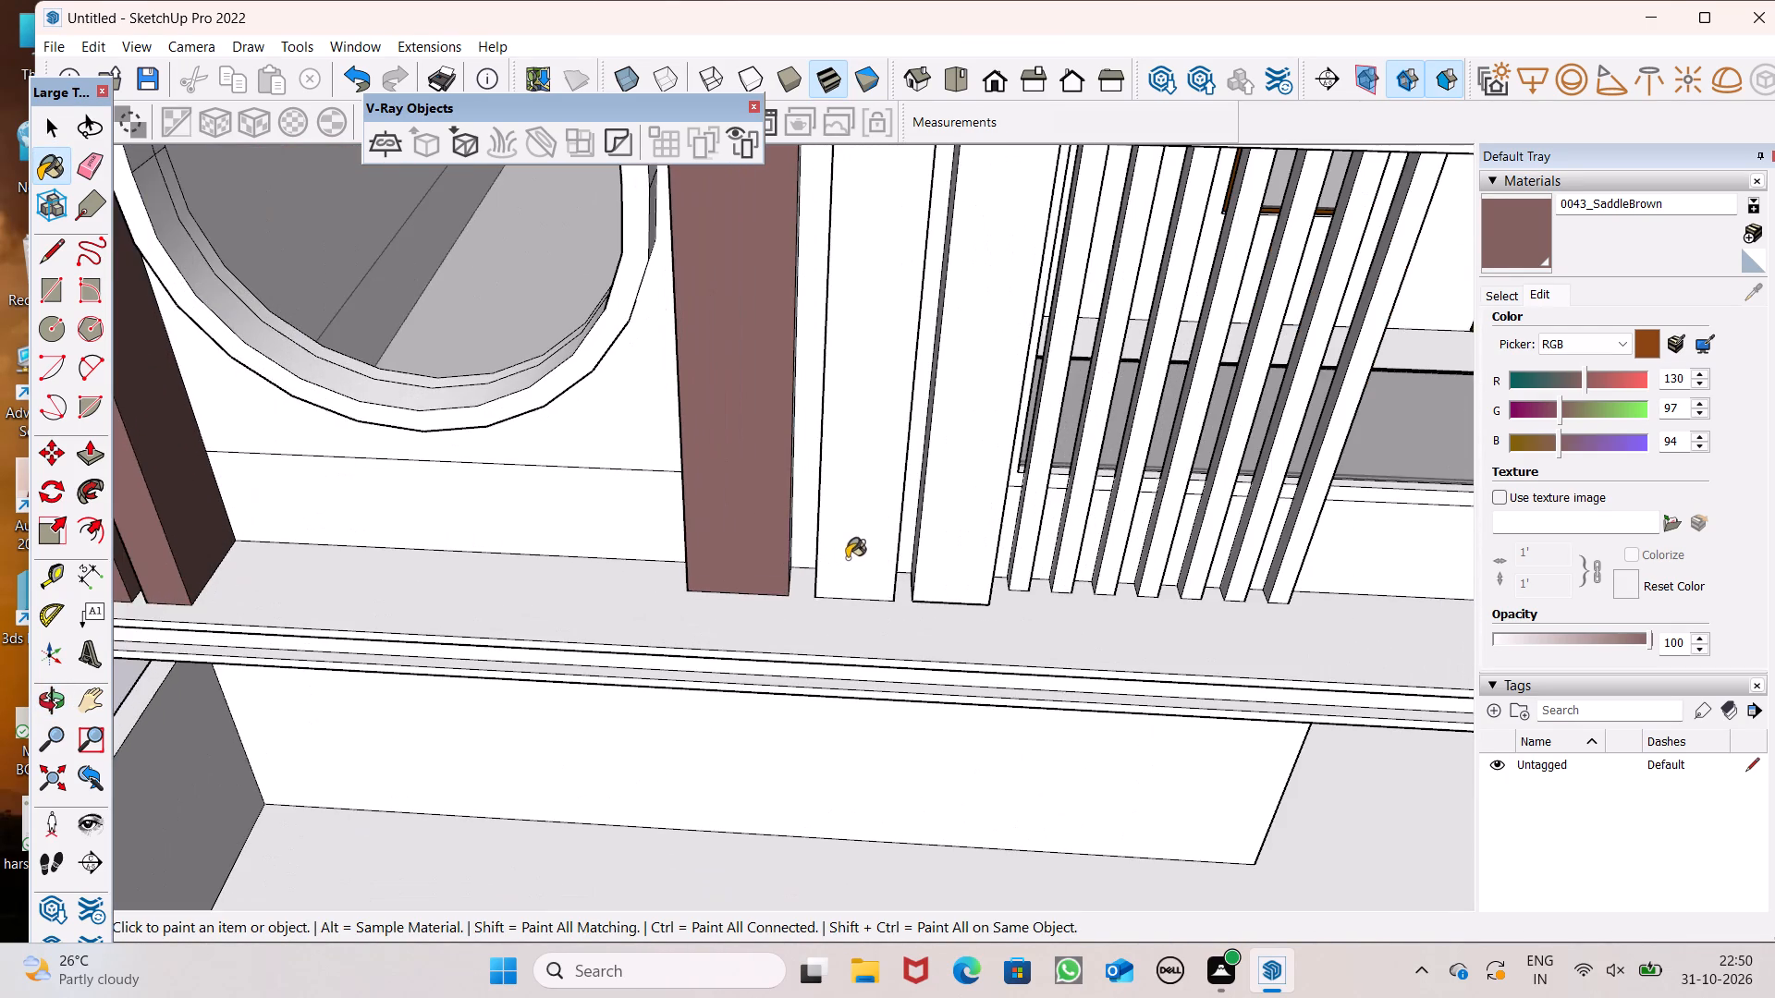
pyautogui.click(847, 557)
pyautogui.scroll(4, 911, 557)
pyautogui.click(979, 557)
# Paint the side faces of the three central fins that face the slatted screen with 0043_SaddleBrown.
pyautogui.moveTo(985, 578); pyautogui.dragTo(640, 517, button='middle')
pyautogui.scroll(1, 641, 519)
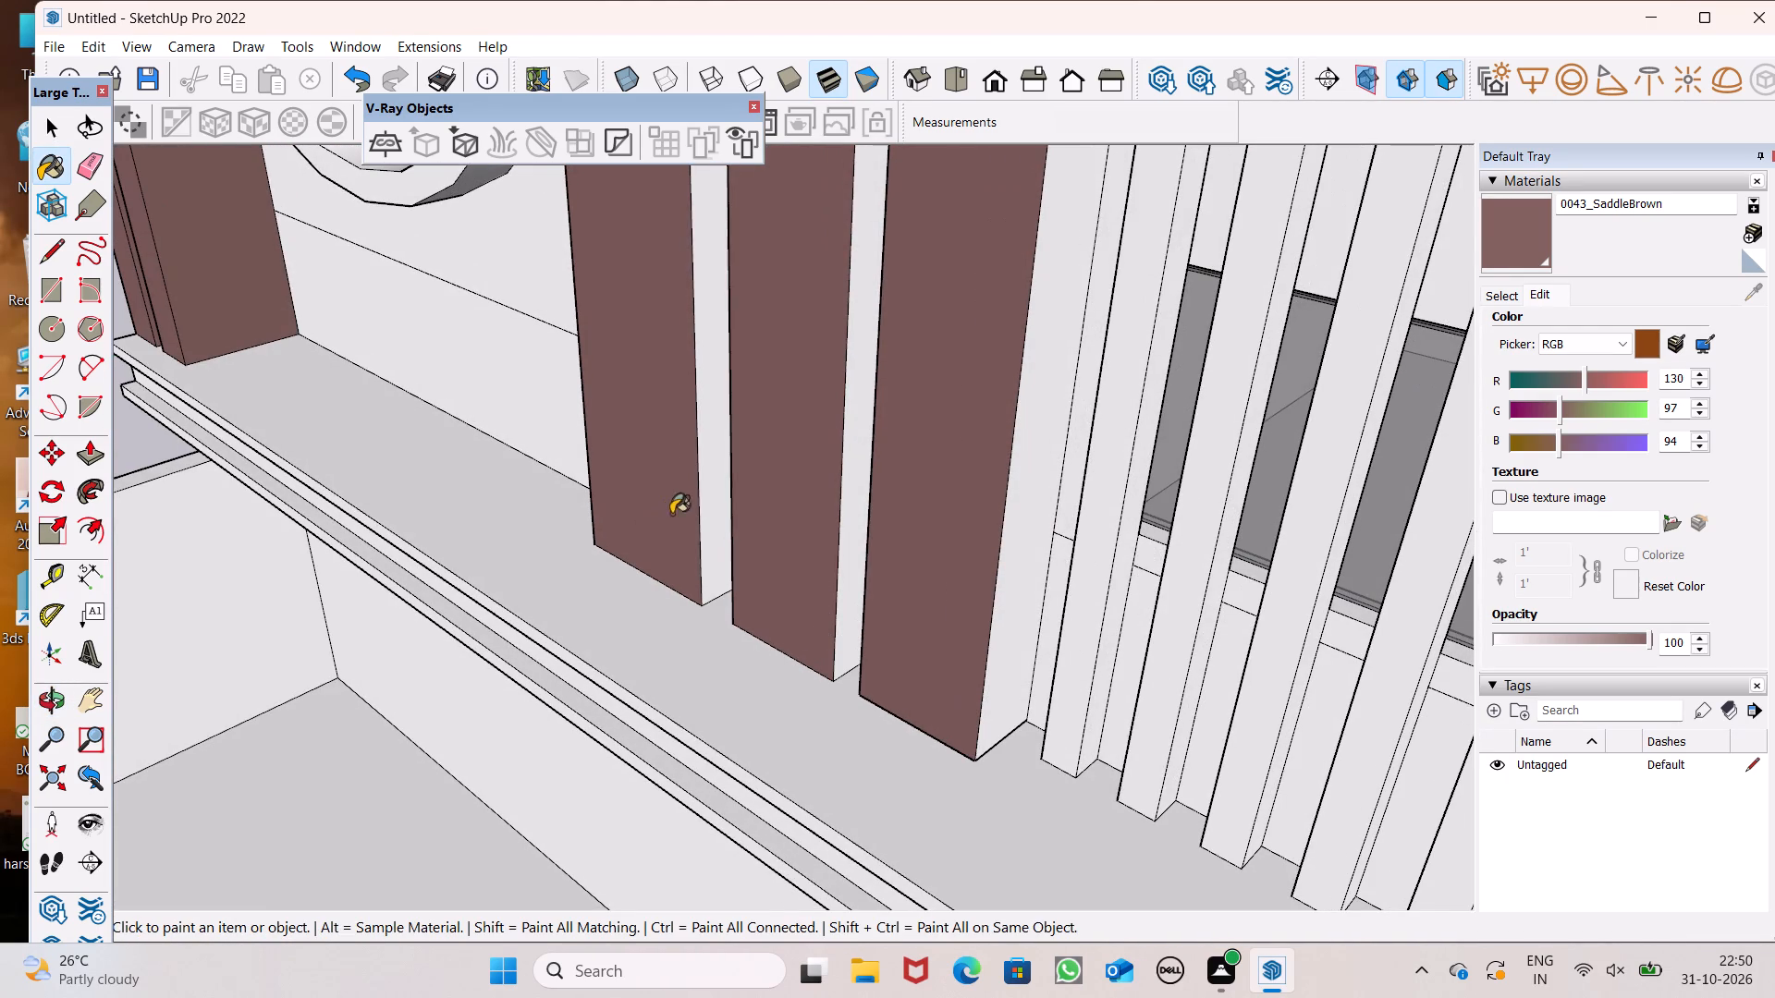
pyautogui.click(716, 510)
pyautogui.click(848, 504)
pyautogui.click(1025, 556)
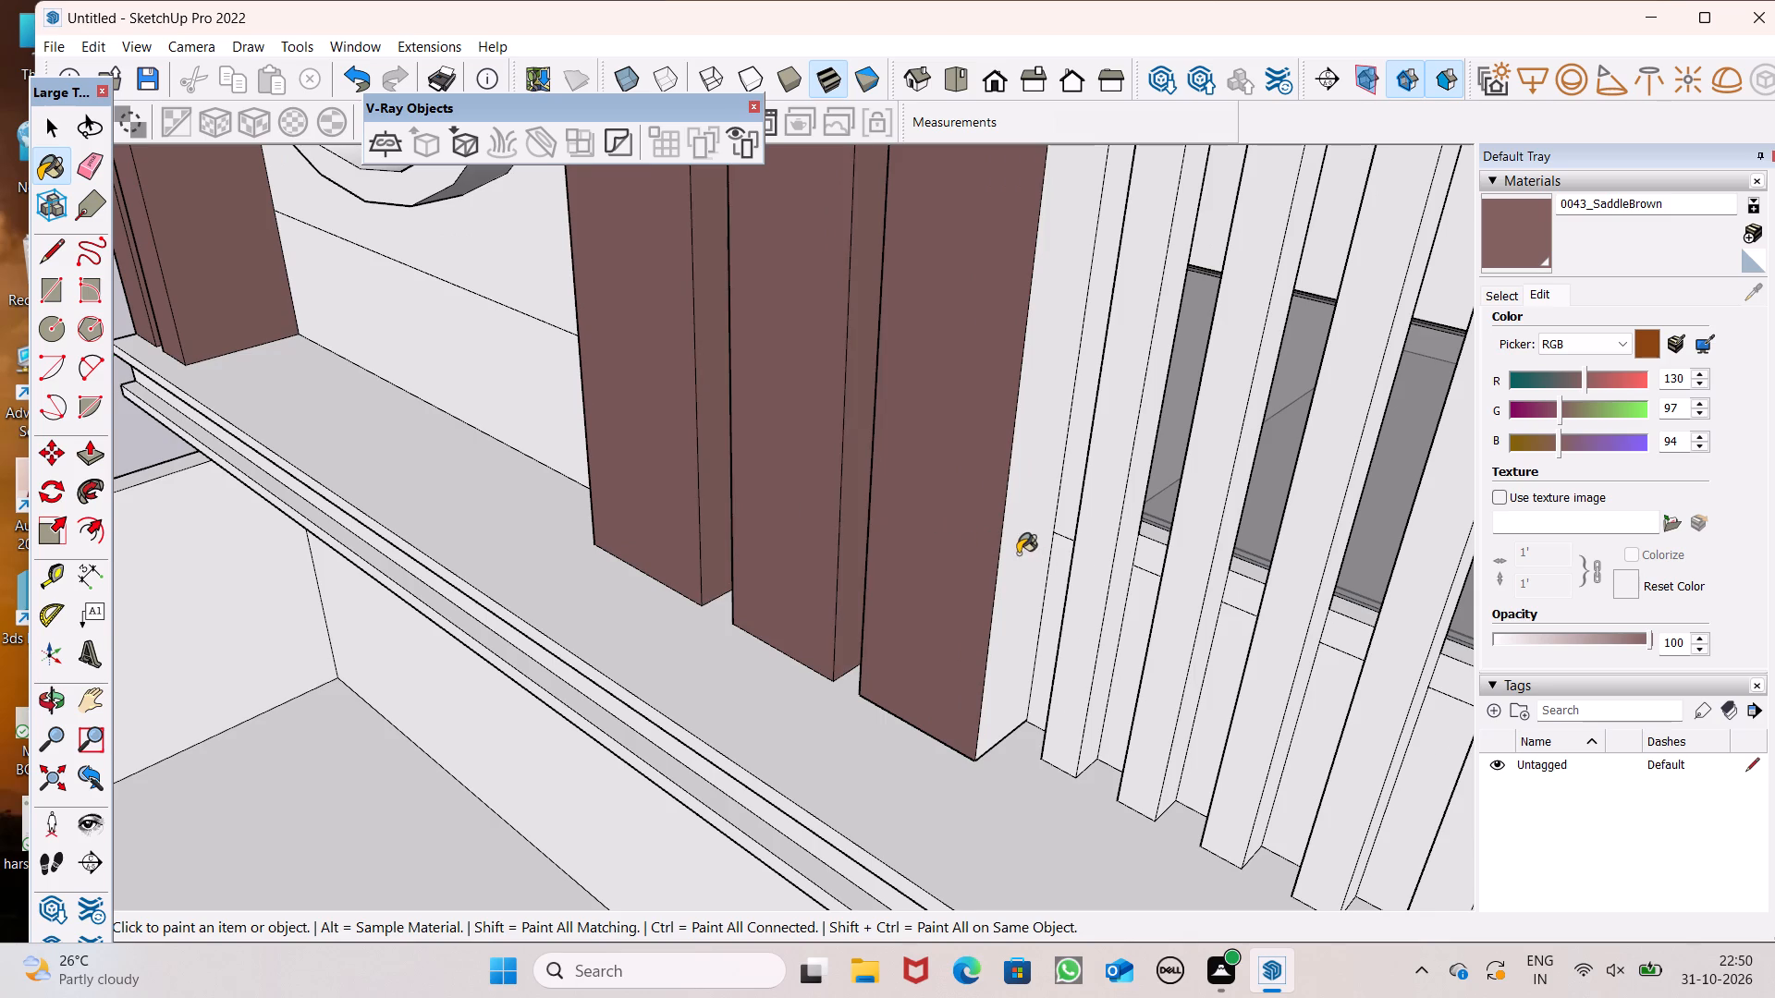
# Paint the side faces of the three central fins that face the oval opening with 0043_SaddleBrown.
pyautogui.moveTo(728, 498); pyautogui.dragTo(1299, 517, button='middle')
pyautogui.scroll(1, 1299, 523)
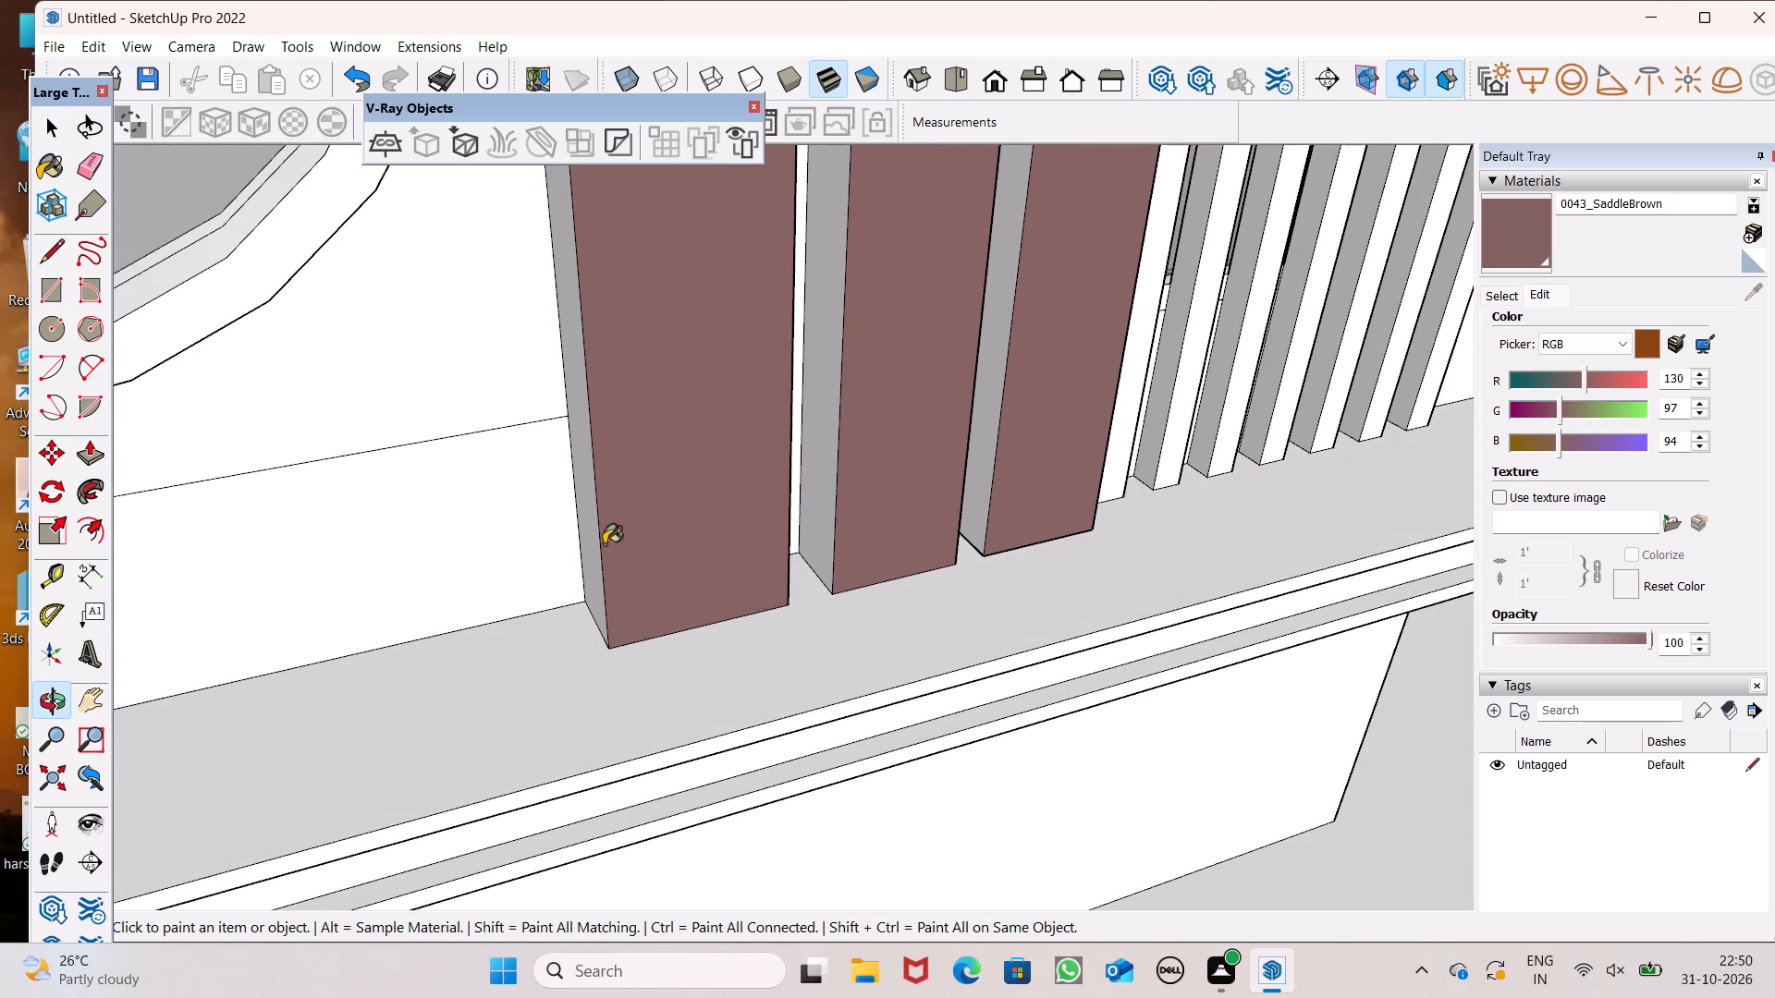
pyautogui.moveTo(575, 551); pyautogui.dragTo(600, 549)
pyautogui.click(826, 465)
pyautogui.moveTo(779, 475); pyautogui.dragTo(778, 475, button='middle')
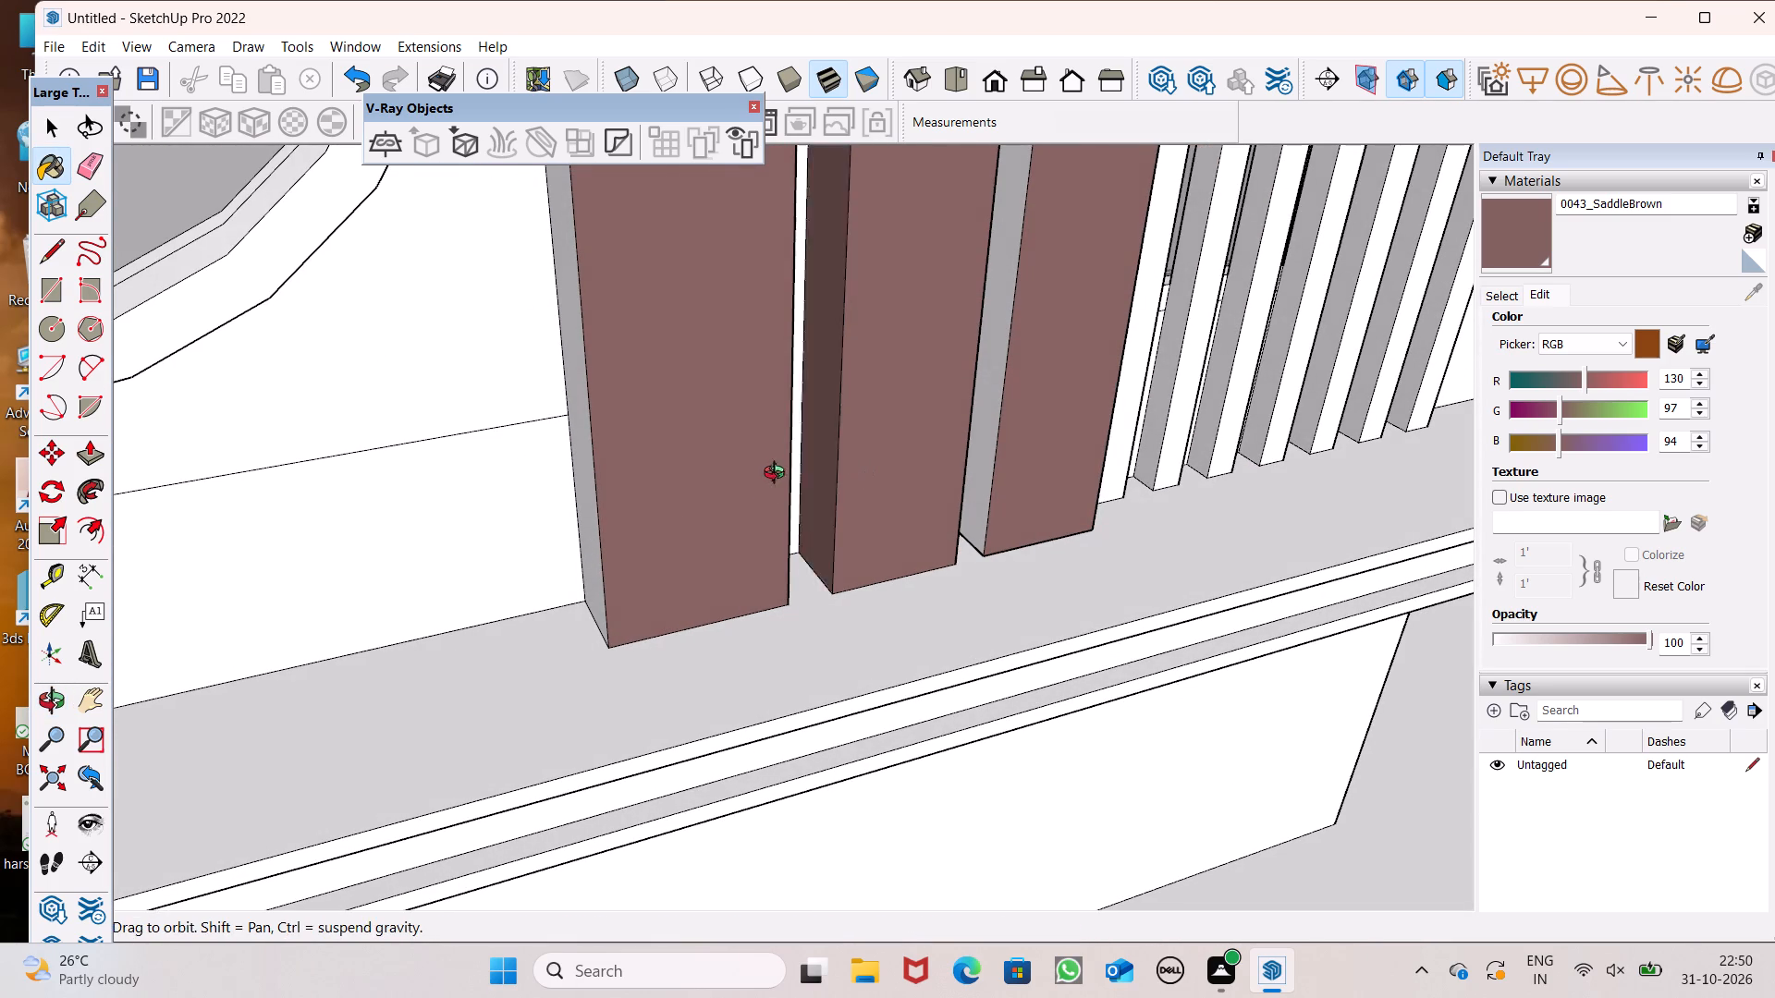
pyautogui.moveTo(778, 475); pyautogui.dragTo(915, 493, button='middle')
pyautogui.click(665, 447)
pyautogui.moveTo(857, 473); pyautogui.dragTo(777, 470, button='middle')
pyautogui.scroll(1, 777, 470)
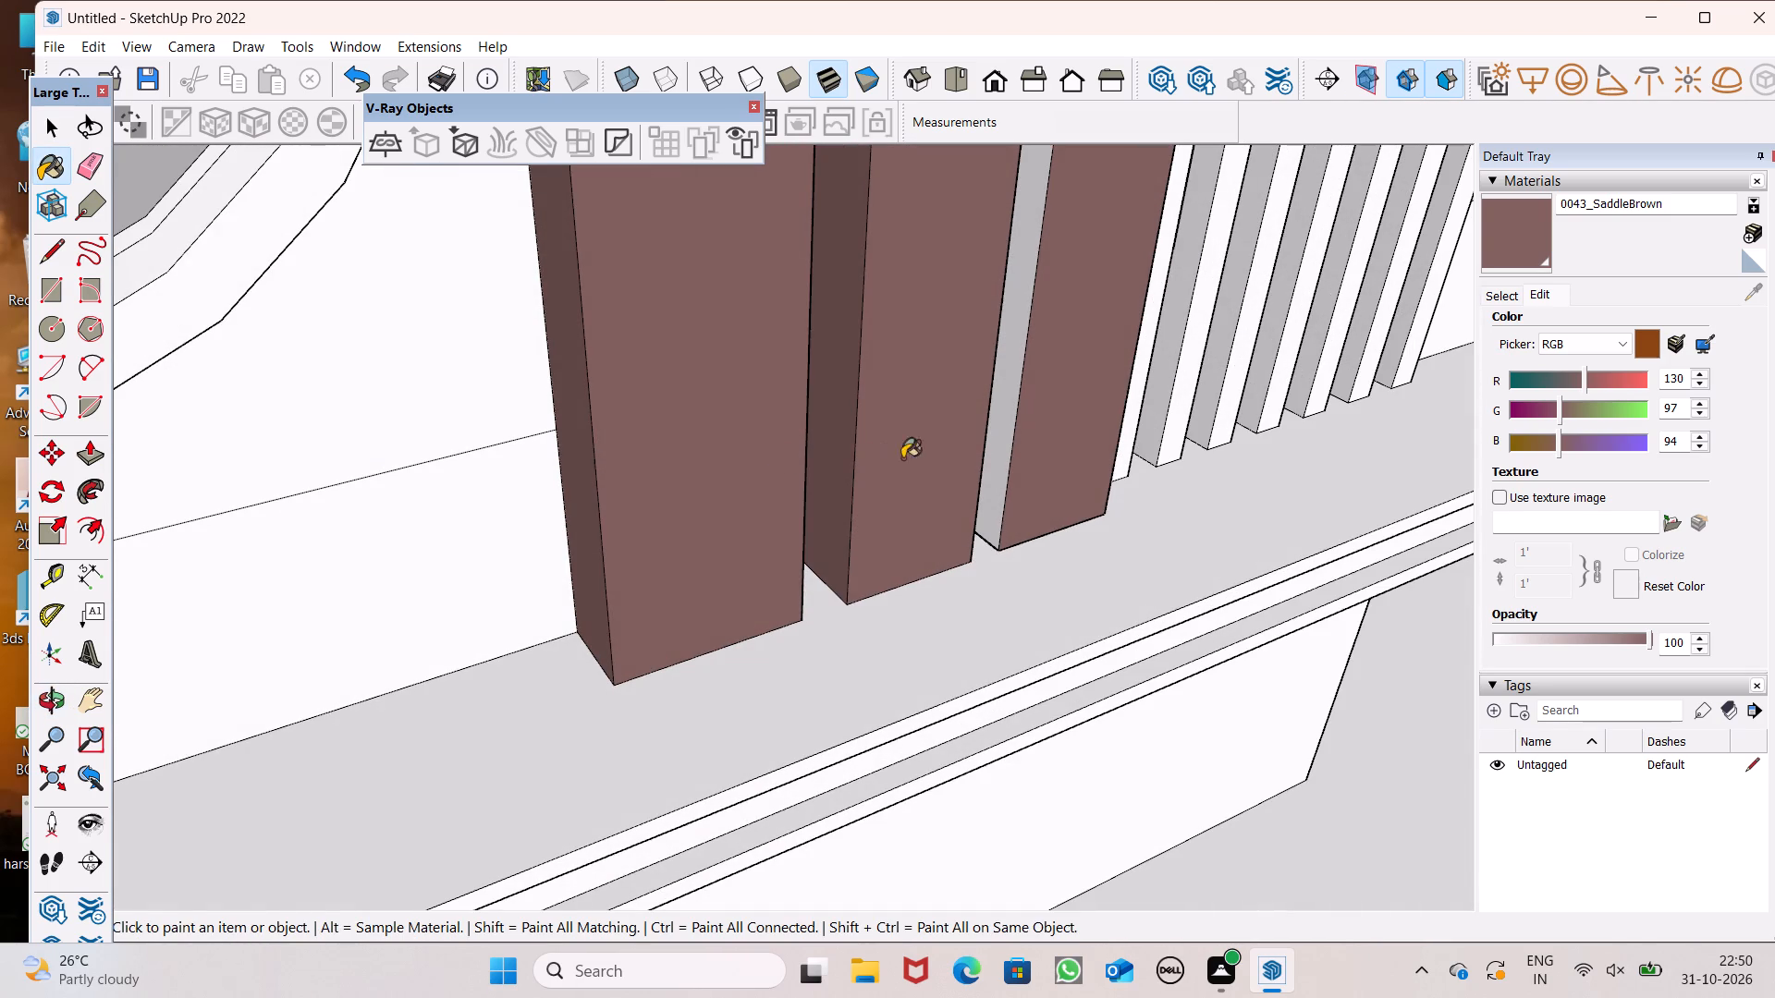
pyautogui.click(1002, 438)
# Paint the top faces of the three central fins and the adjoining parapet top with 0043_SaddleBrown.
pyautogui.scroll(-16, 910, 490)
pyautogui.scroll(-7, 782, 455)
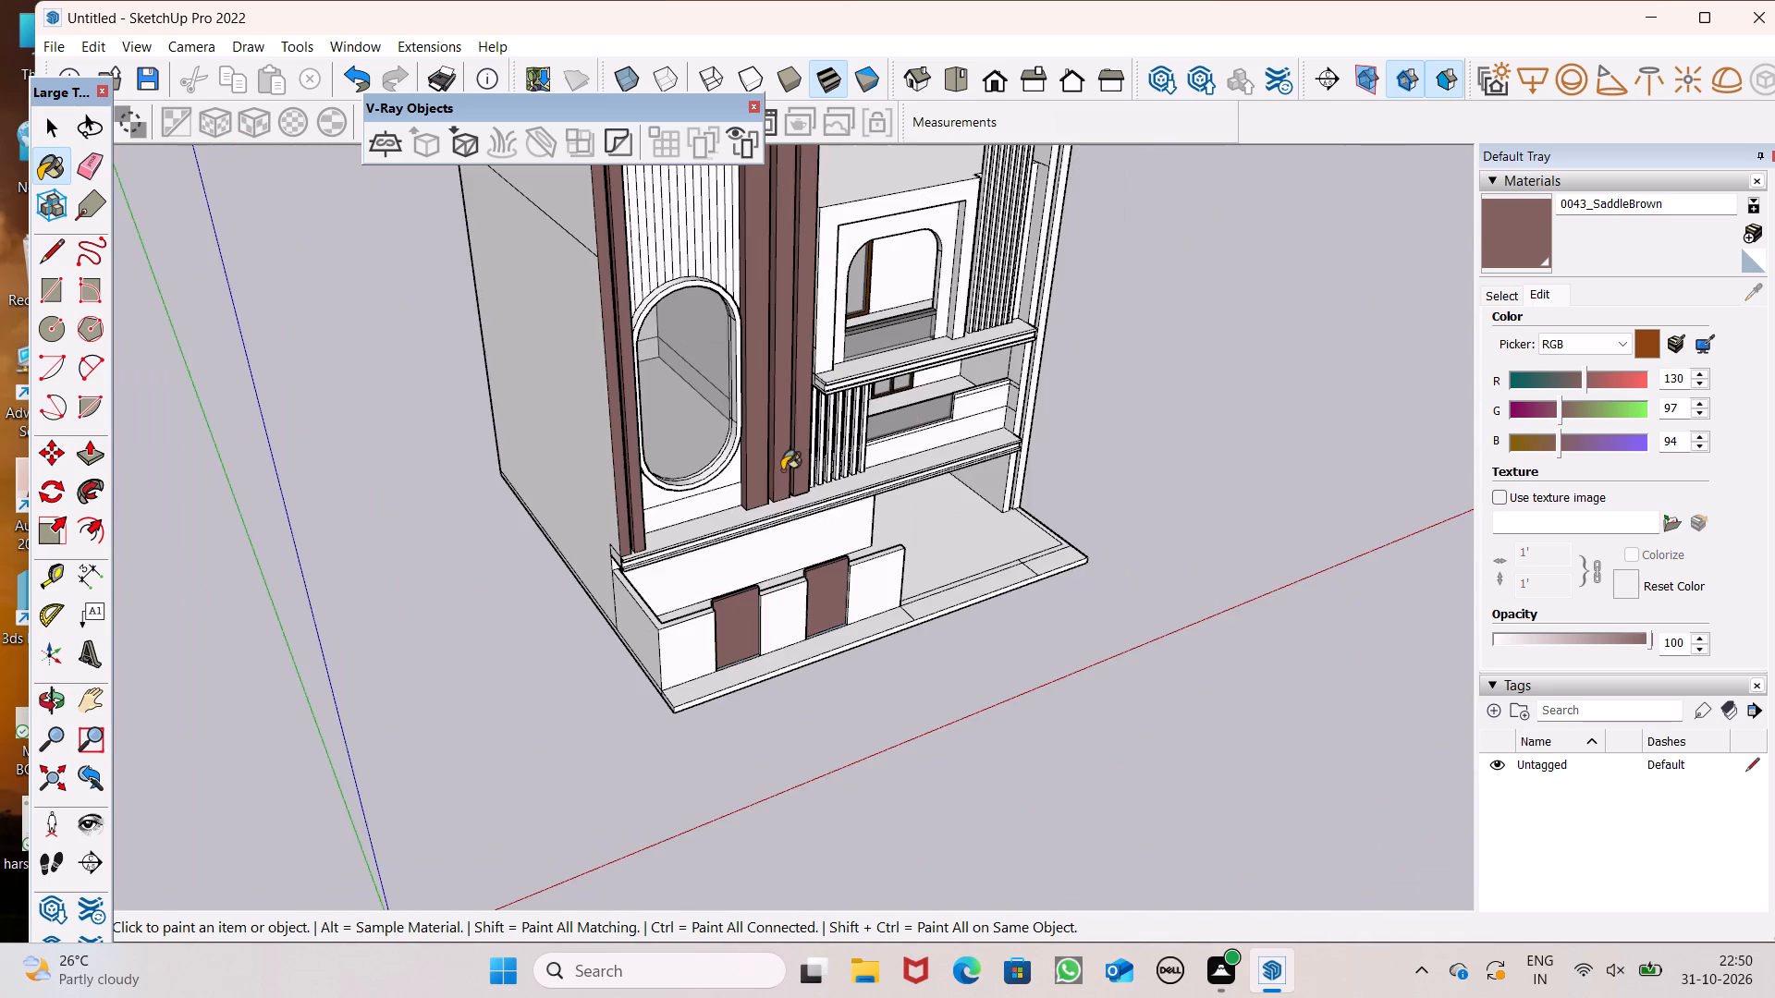
pyautogui.scroll(8, 712, 323)
pyautogui.scroll(-3, 686, 296)
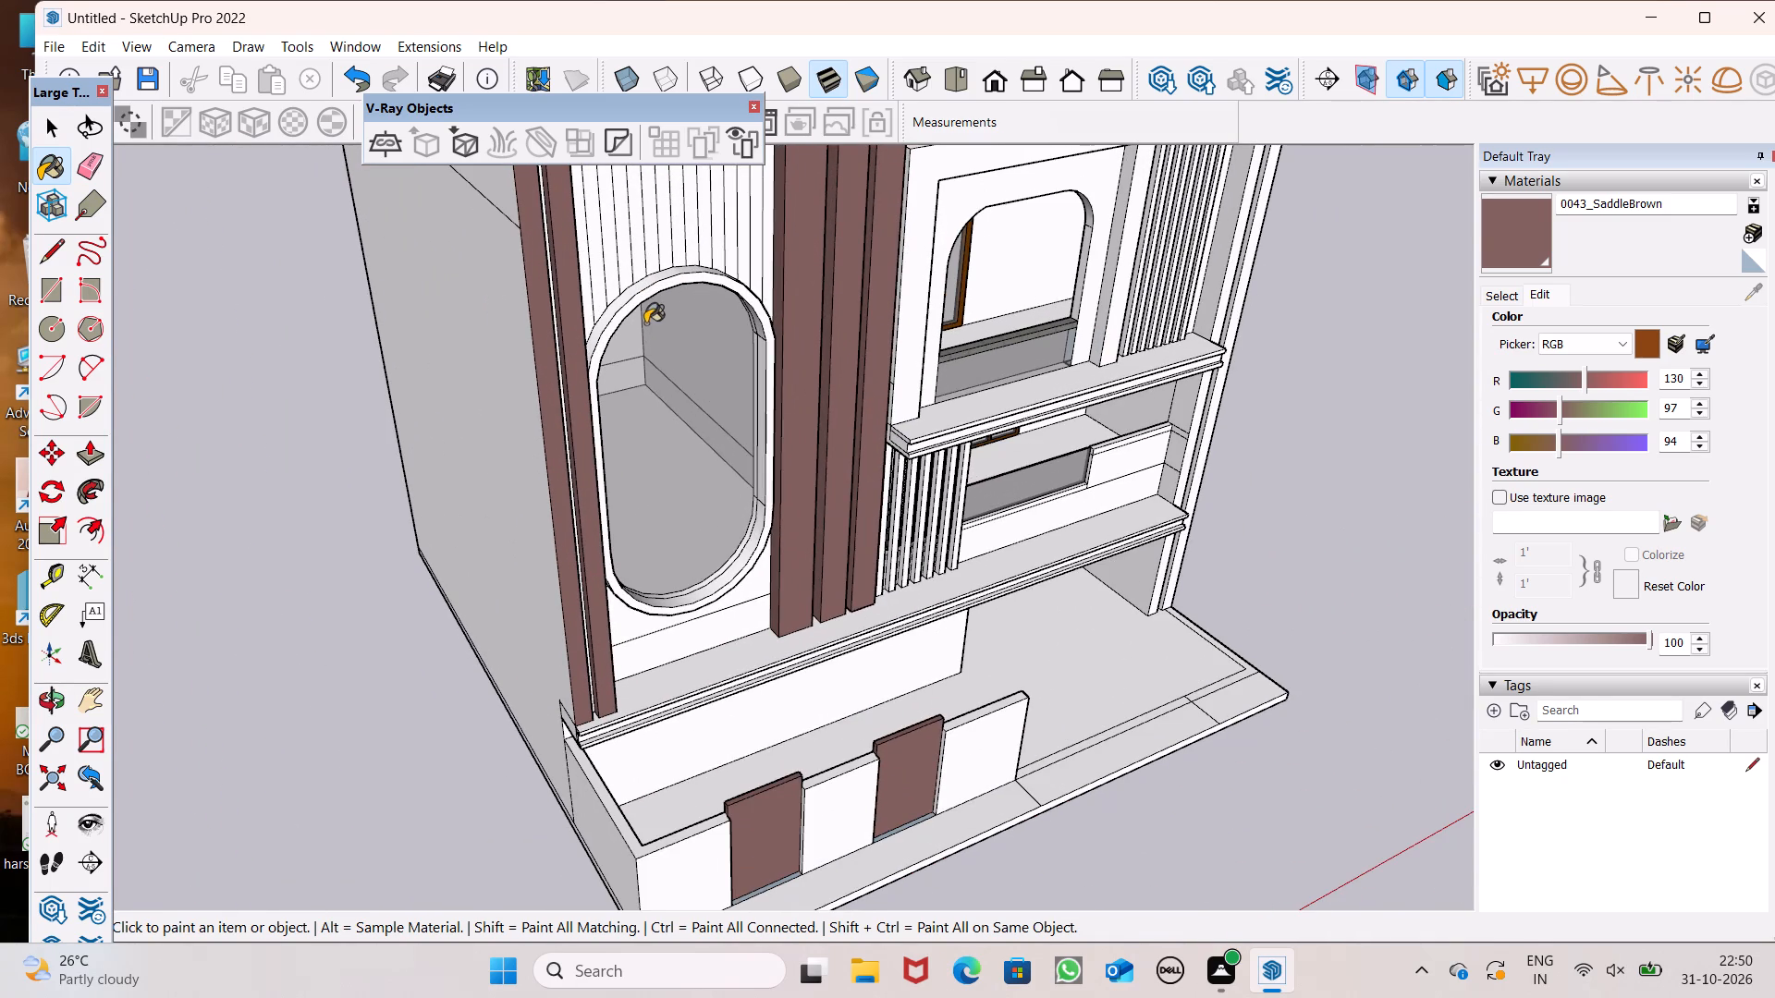
pyautogui.scroll(-7, 613, 423)
pyautogui.scroll(7, 642, 250)
pyautogui.scroll(6, 793, 230)
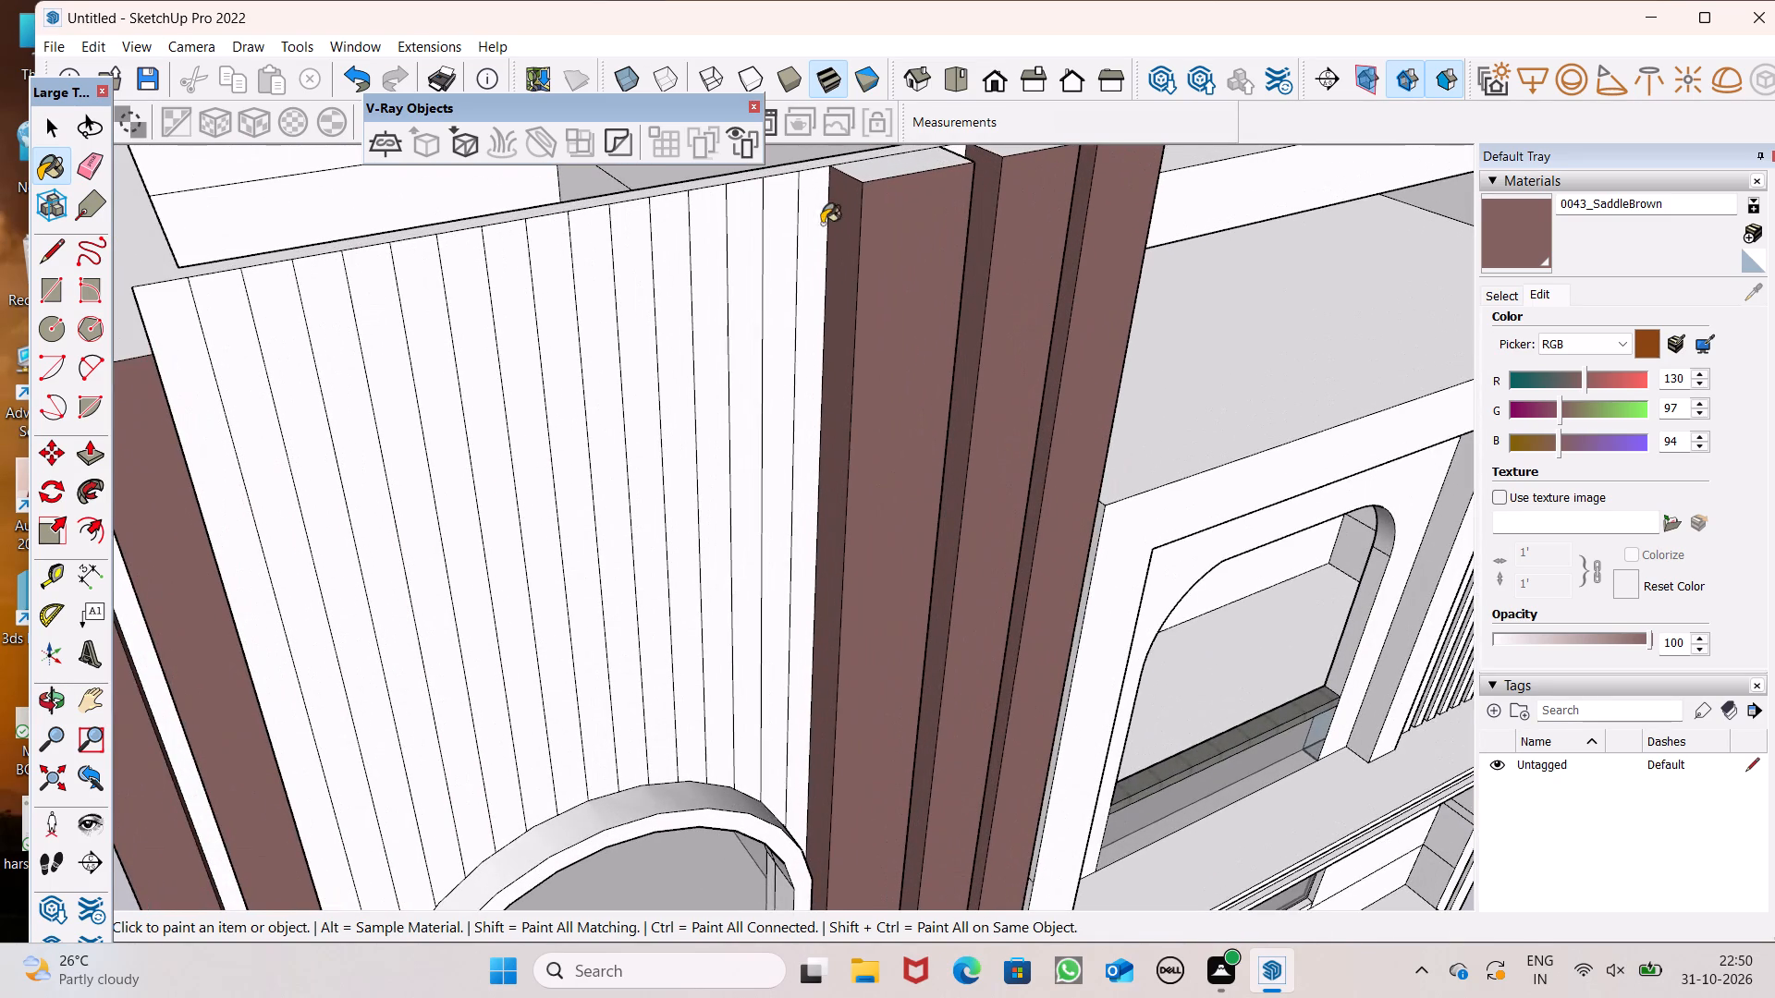
pyautogui.click(883, 158)
pyautogui.scroll(-7, 834, 311)
pyautogui.scroll(6, 914, 248)
pyautogui.click(915, 238)
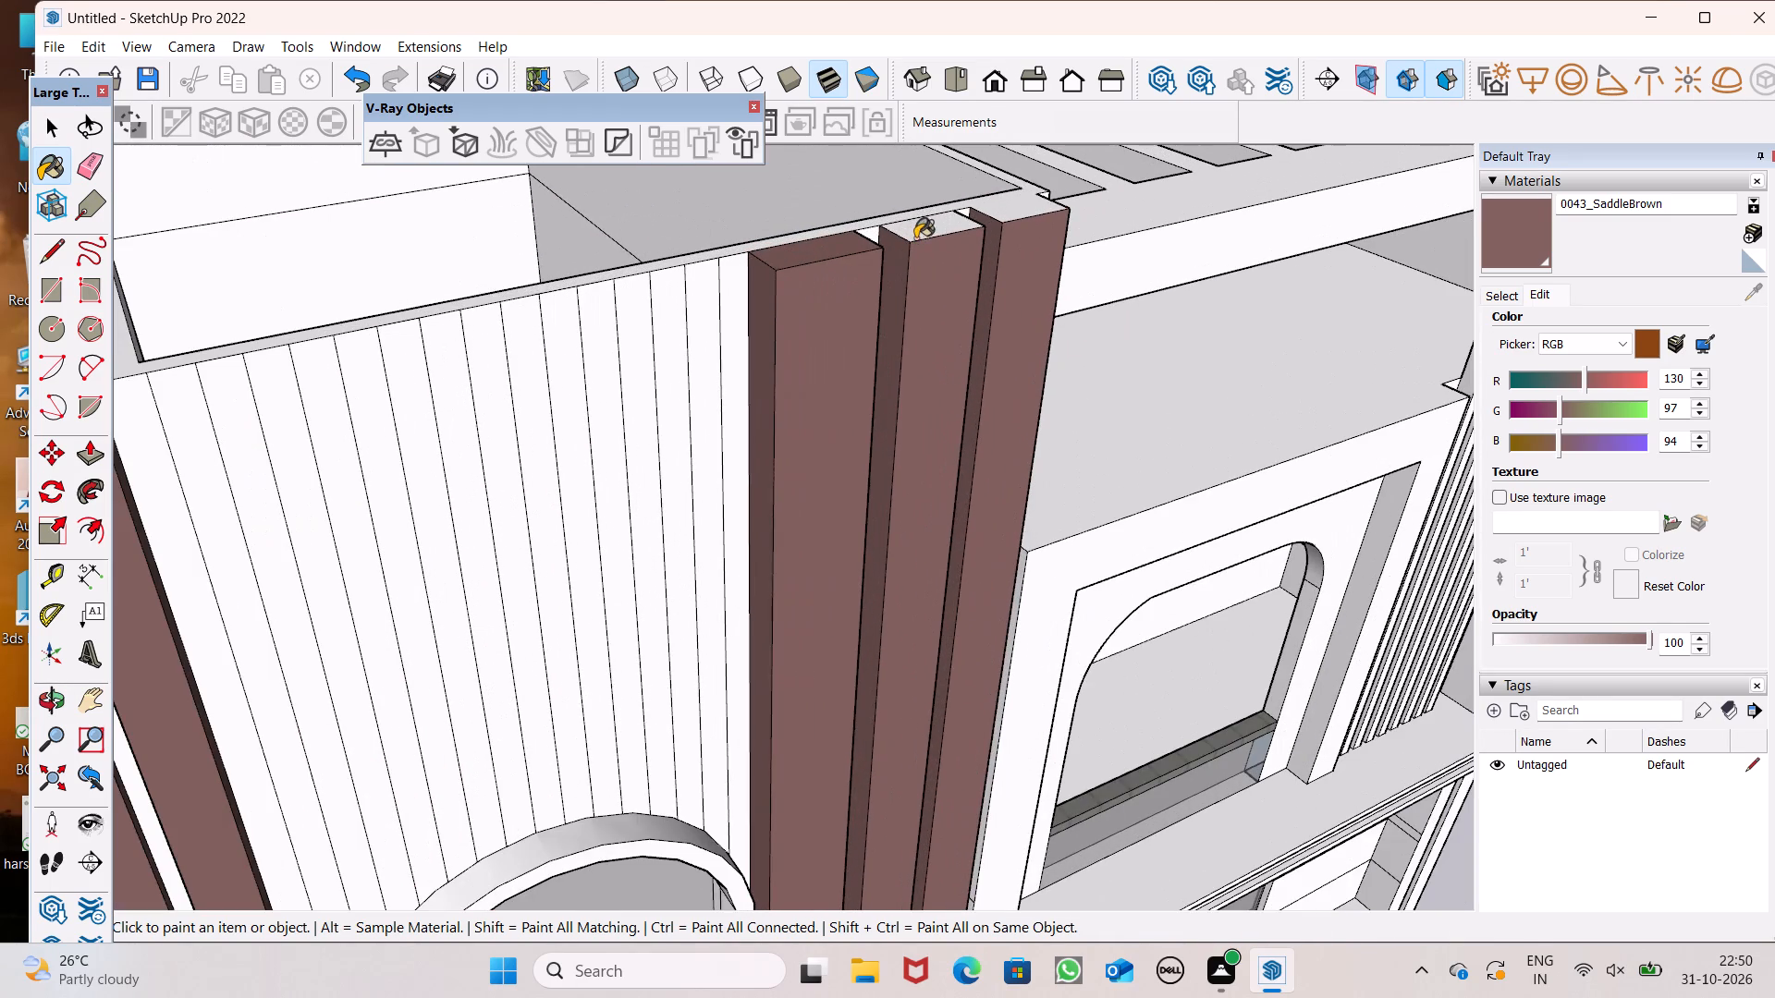
pyautogui.click(1029, 201)
# Examine the whole front facade with its painted fins from several angles.
pyautogui.scroll(-10, 726, 223)
pyautogui.moveTo(644, 332); pyautogui.dragTo(421, 281, button='middle')
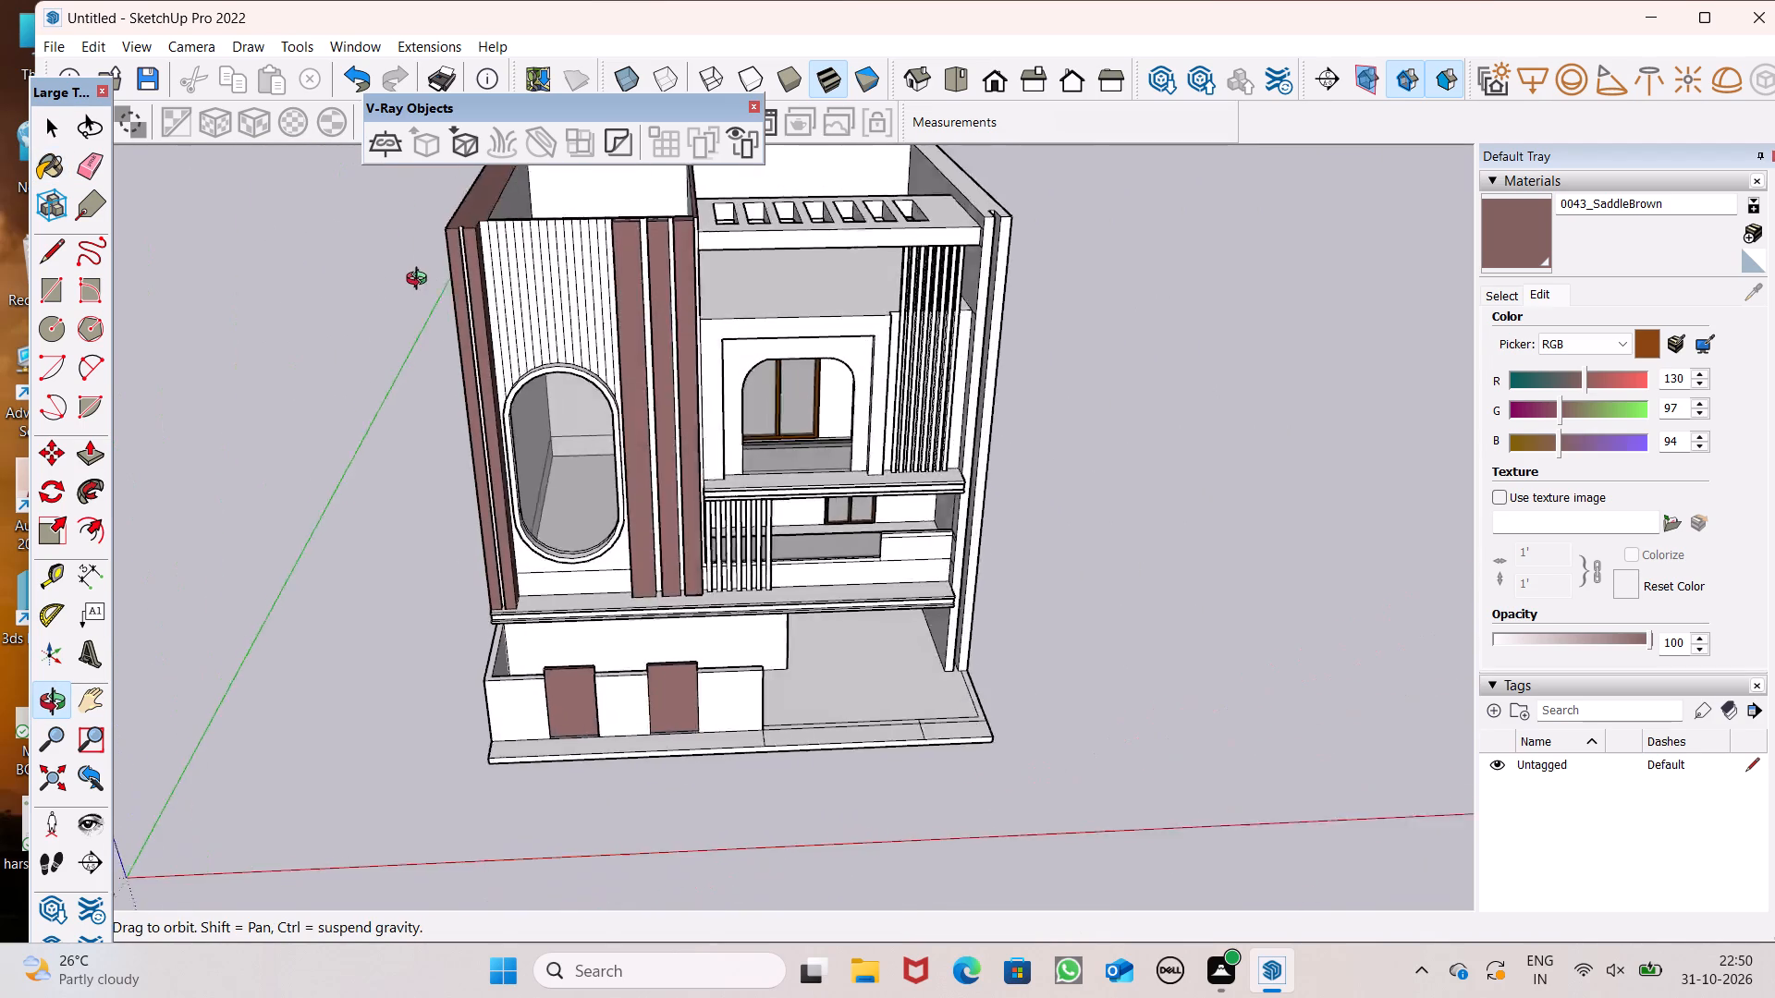
pyautogui.moveTo(421, 281); pyautogui.dragTo(378, 219, button='middle')
pyautogui.scroll(1, 378, 219)
pyautogui.moveTo(684, 461); pyautogui.dragTo(694, 387, button='middle')
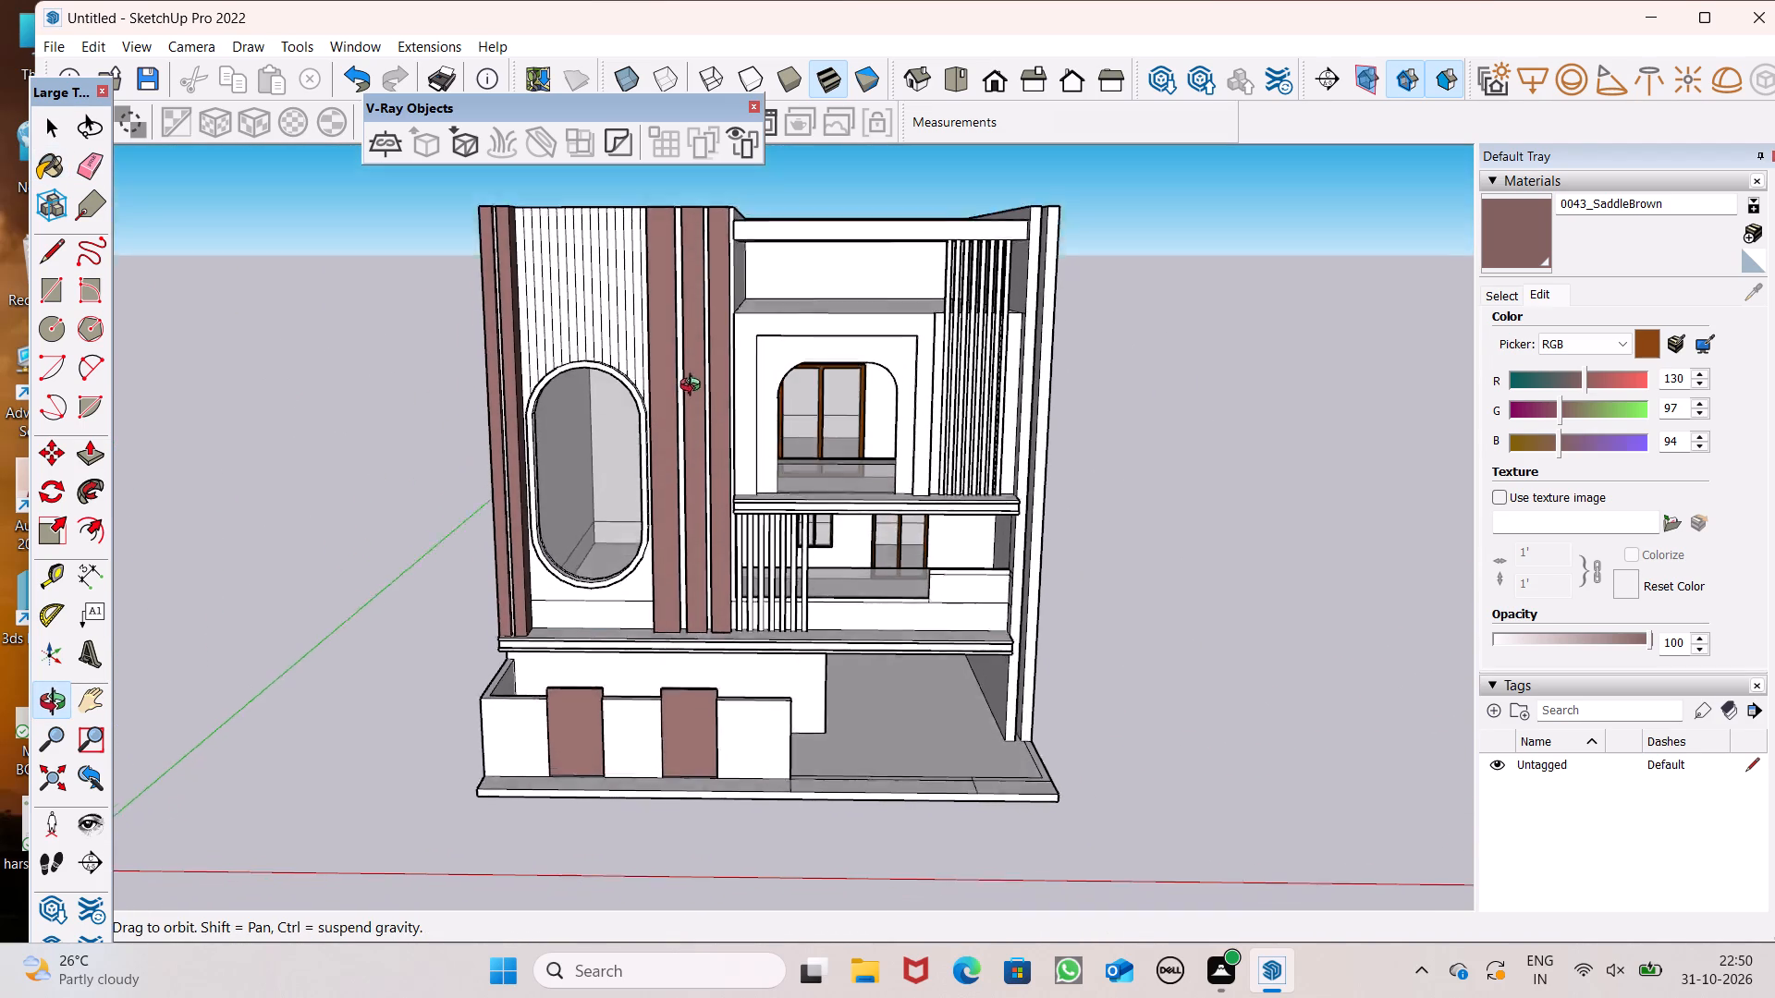
pyautogui.moveTo(694, 387); pyautogui.dragTo(690, 356, button='middle')
pyautogui.scroll(-1, 784, 515)
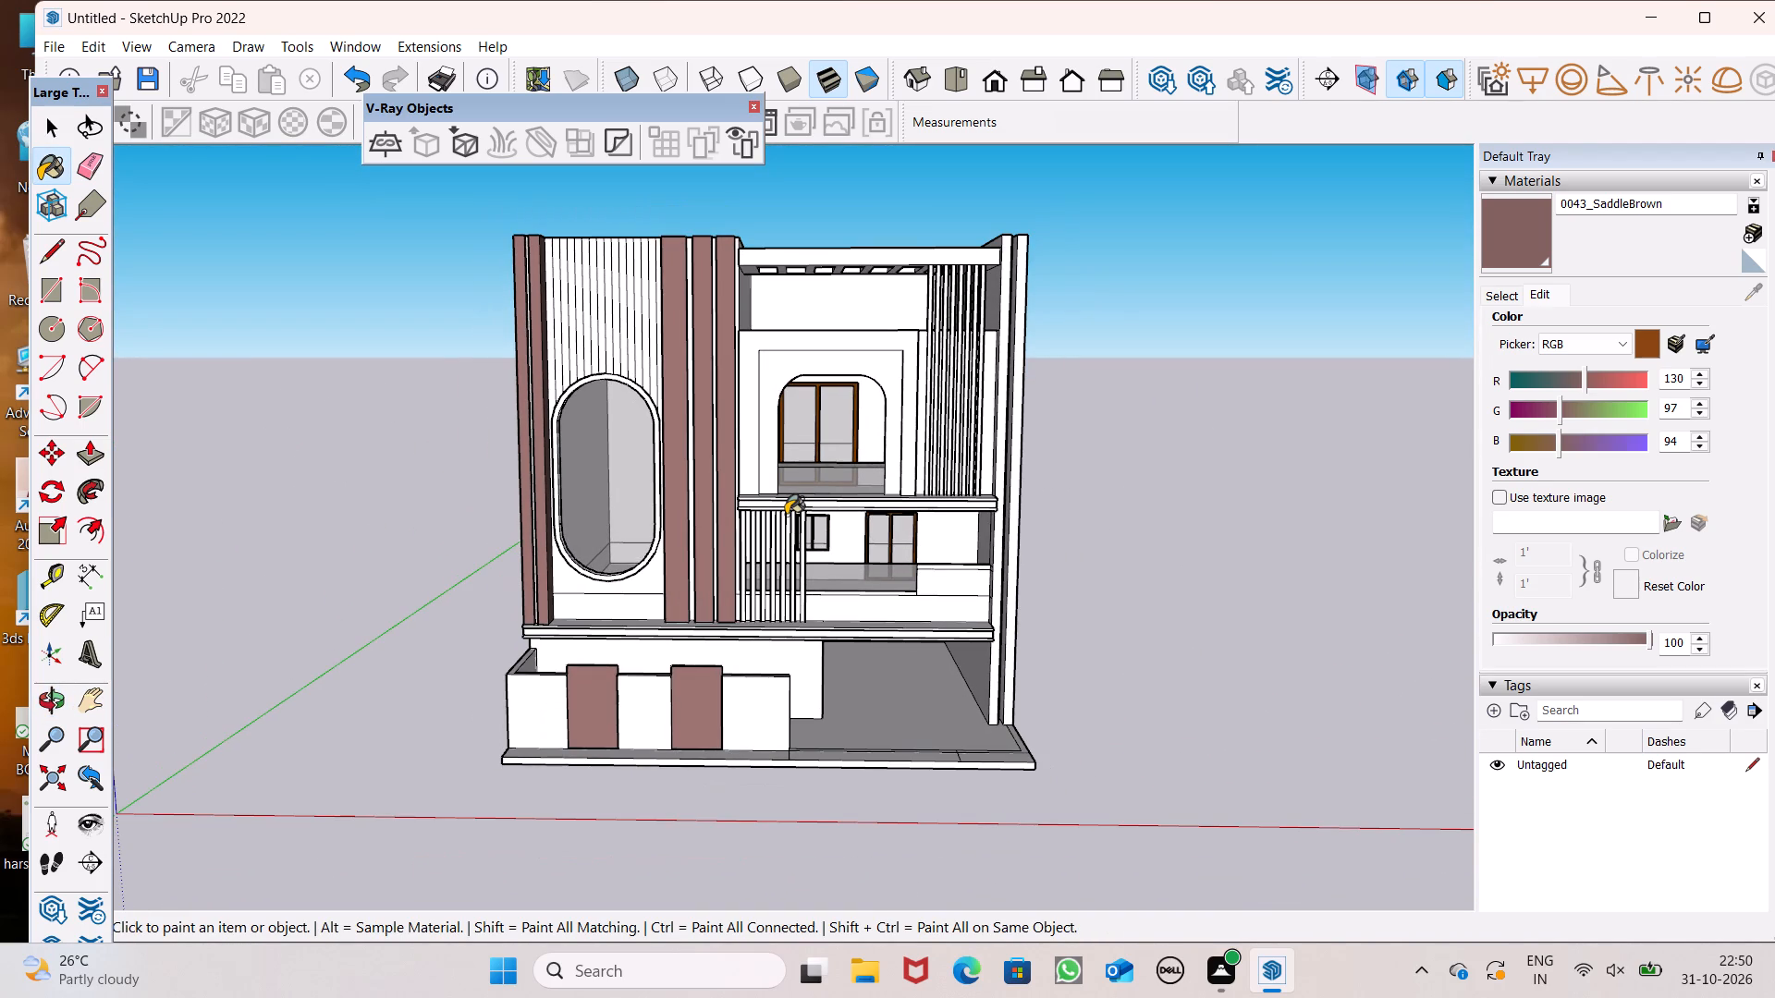
# Paint the recessed strips between the three central fins and the narrow face beside the third fin with 0043_SaddleBrown.
pyautogui.moveTo(751, 499); pyautogui.dragTo(753, 665, button='middle')
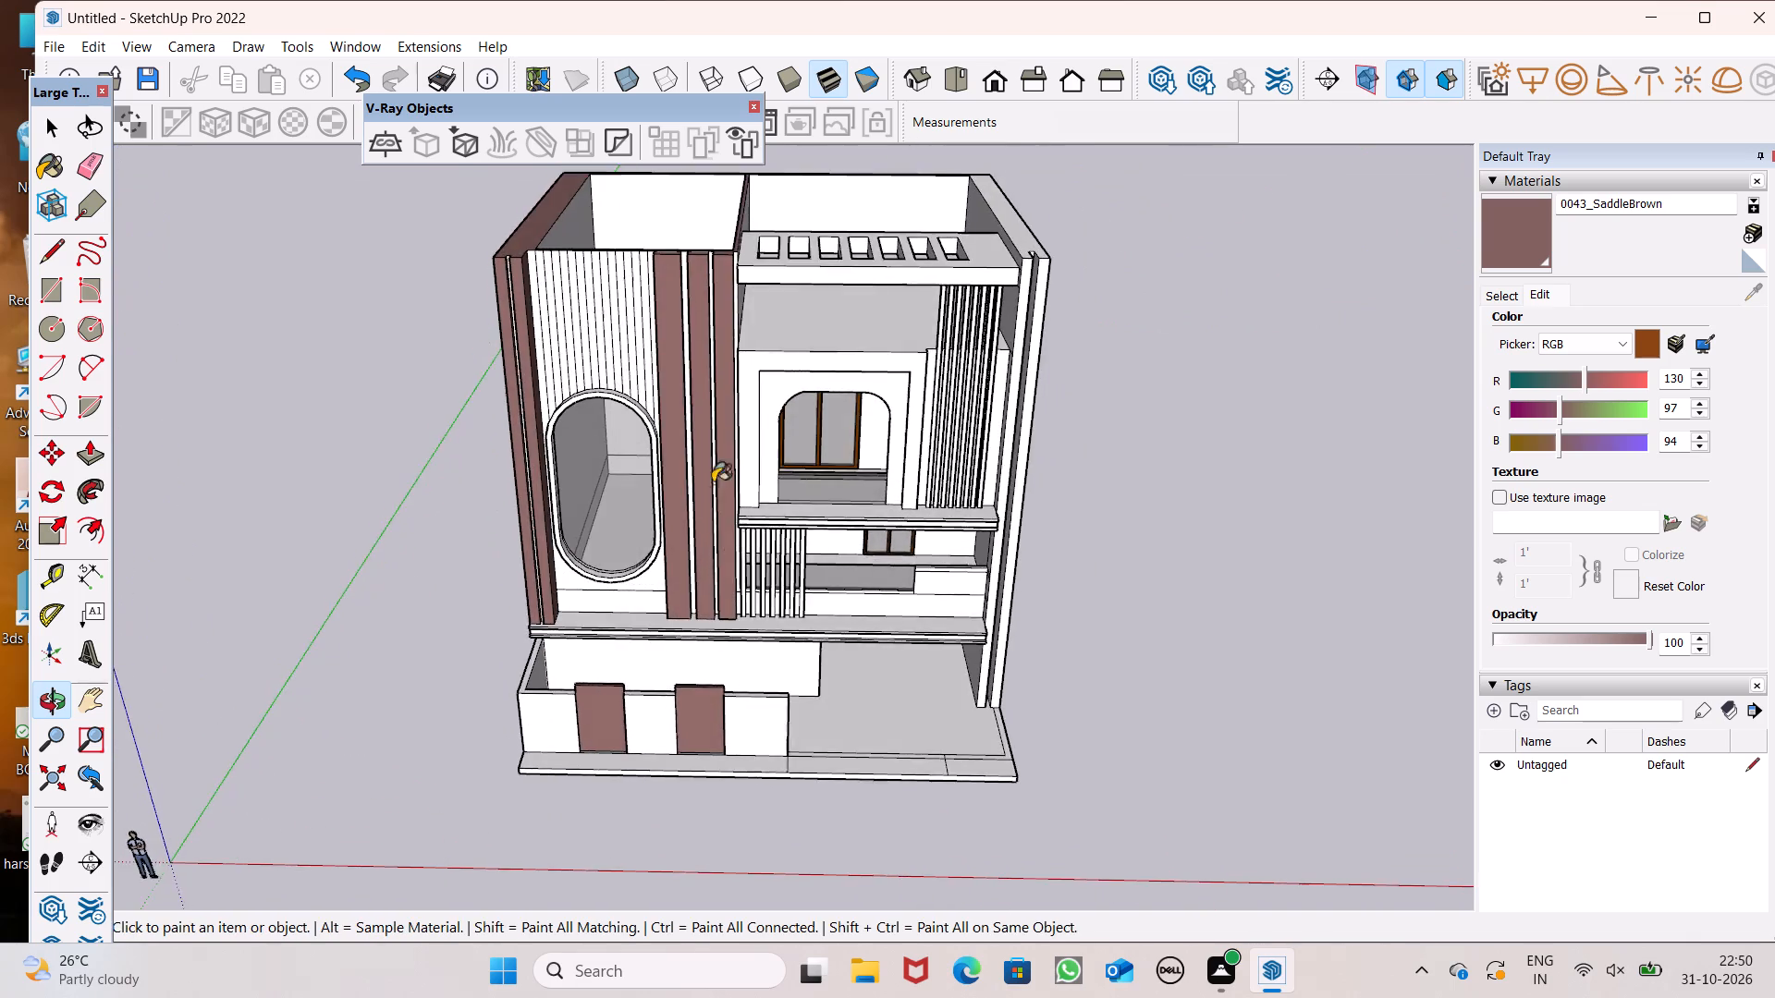
pyautogui.scroll(8, 687, 364)
pyautogui.scroll(-3, 748, 322)
pyautogui.moveTo(743, 325); pyautogui.dragTo(743, 481, button='middle')
pyautogui.scroll(6, 711, 284)
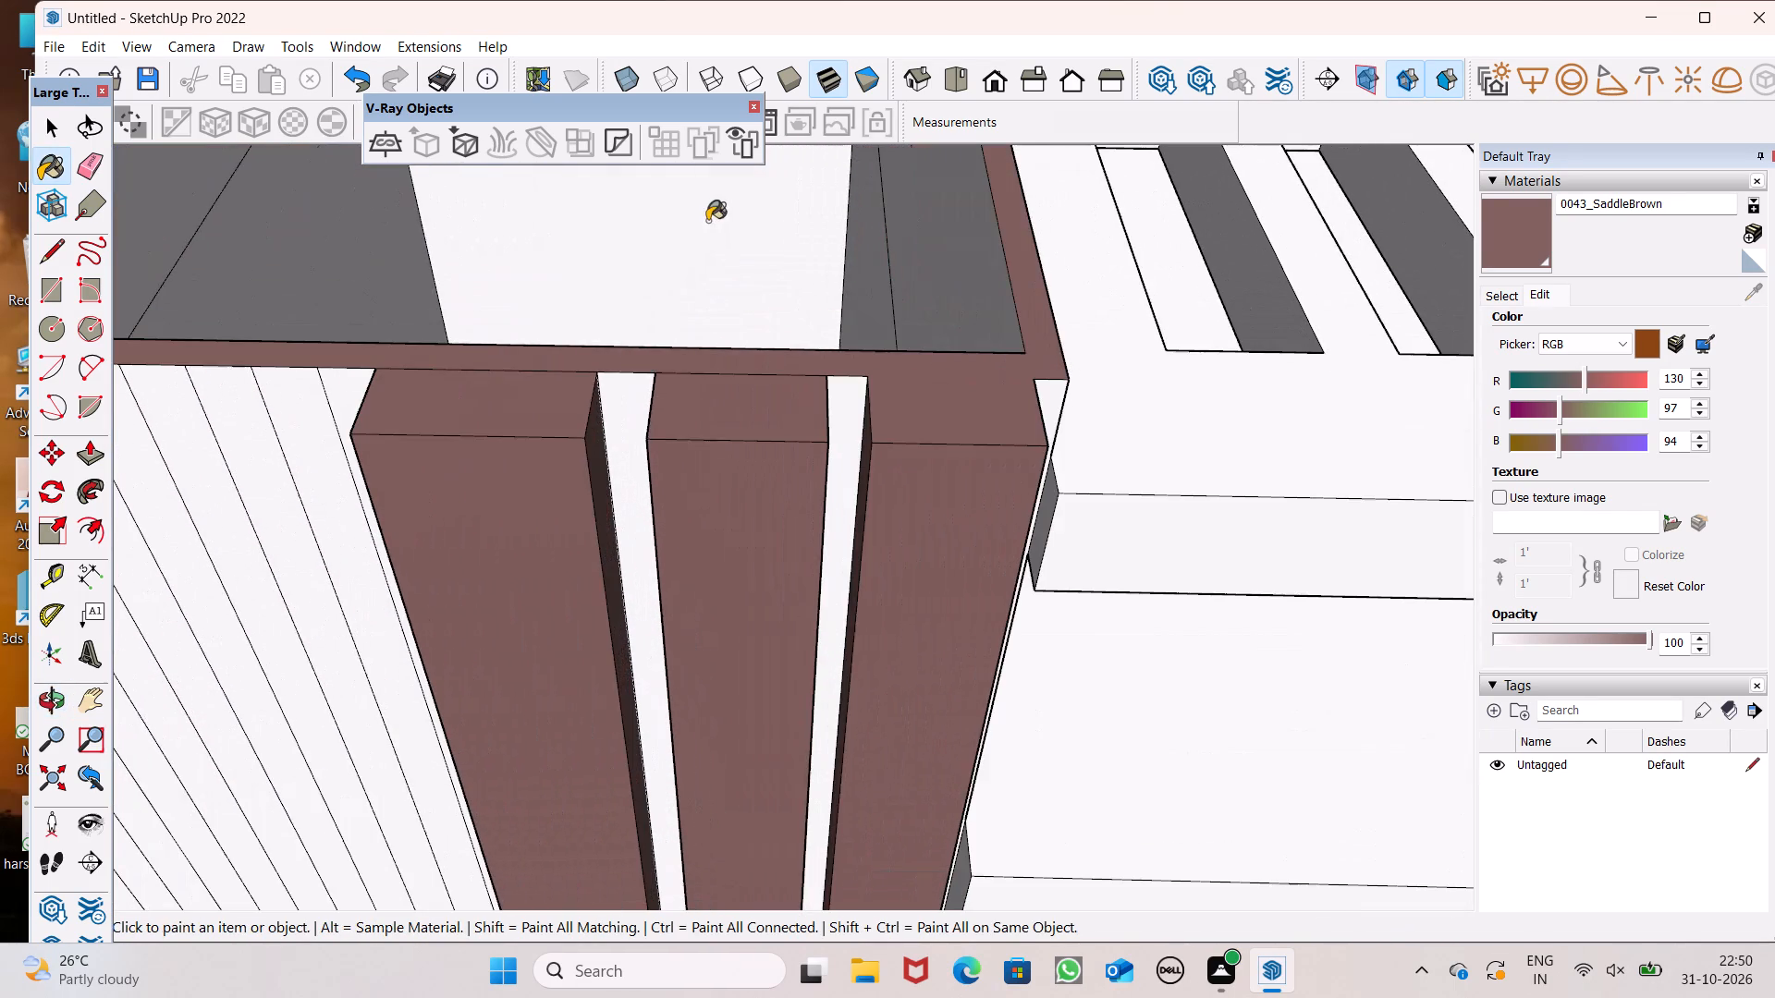
pyautogui.scroll(1, 707, 221)
pyautogui.click(630, 389)
pyautogui.click(836, 387)
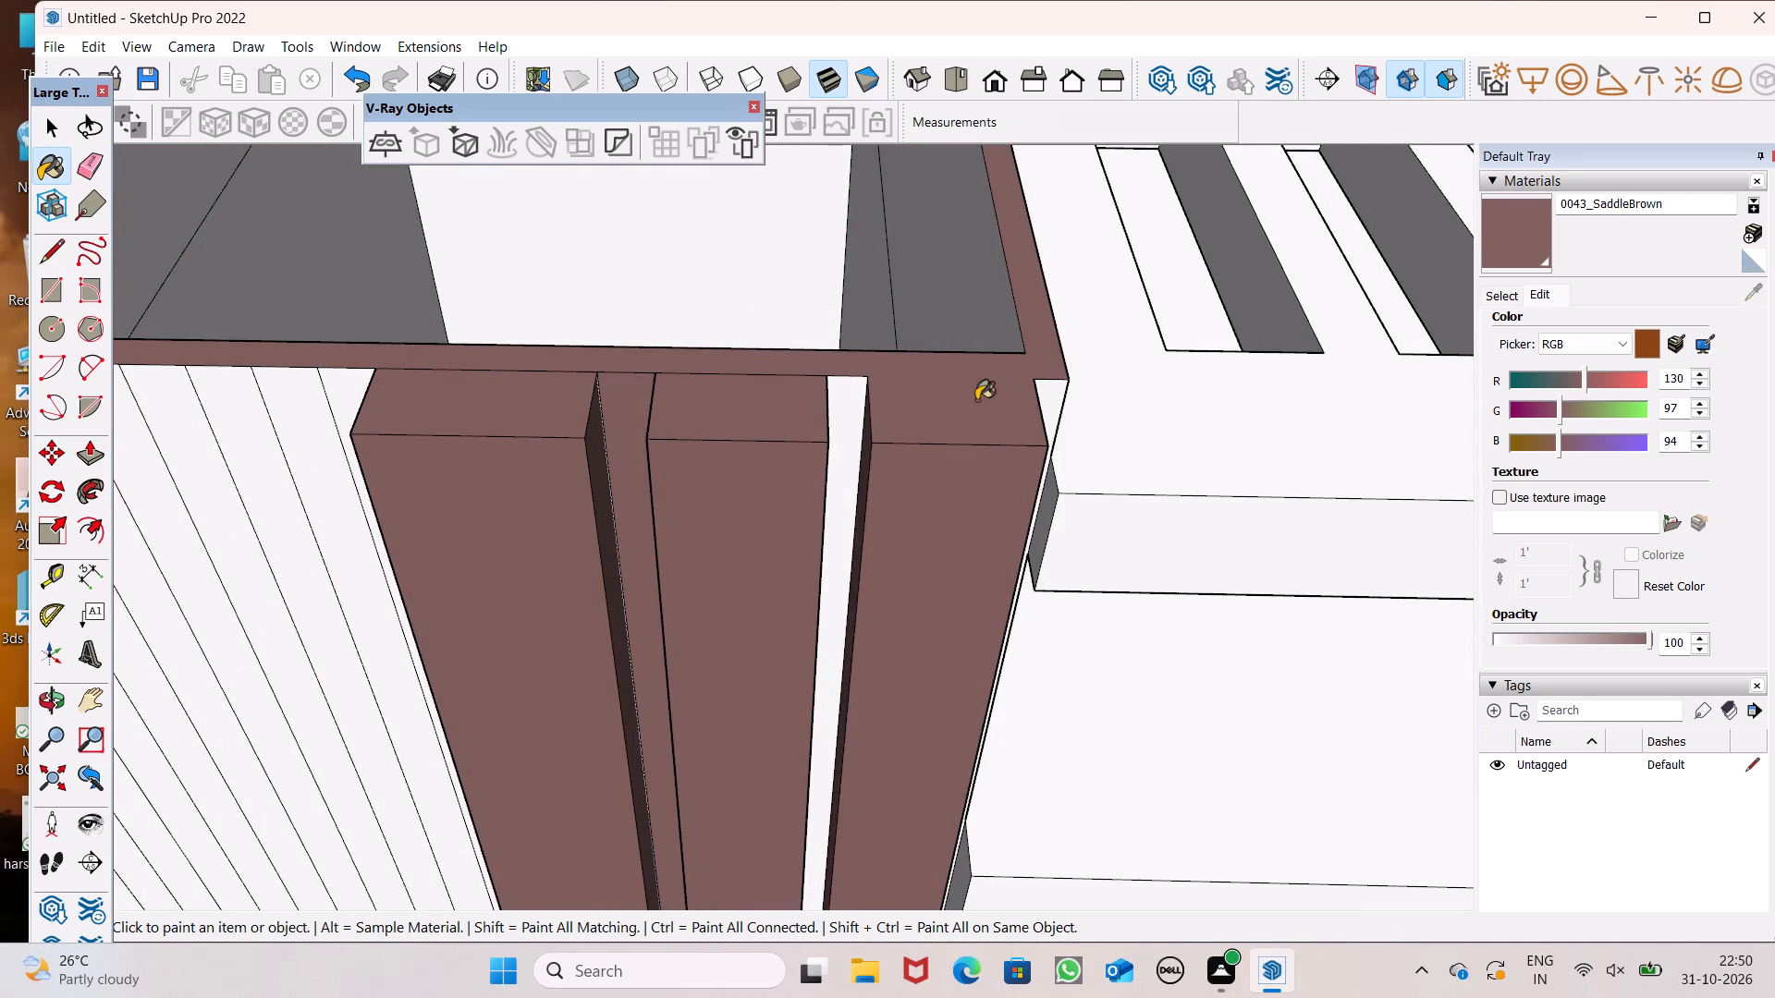
pyautogui.click(1048, 396)
# Paint the recessed strip between the two left-edge fins with 0043_SaddleBrown.
pyautogui.scroll(-13, 998, 359)
pyautogui.scroll(3, 477, 408)
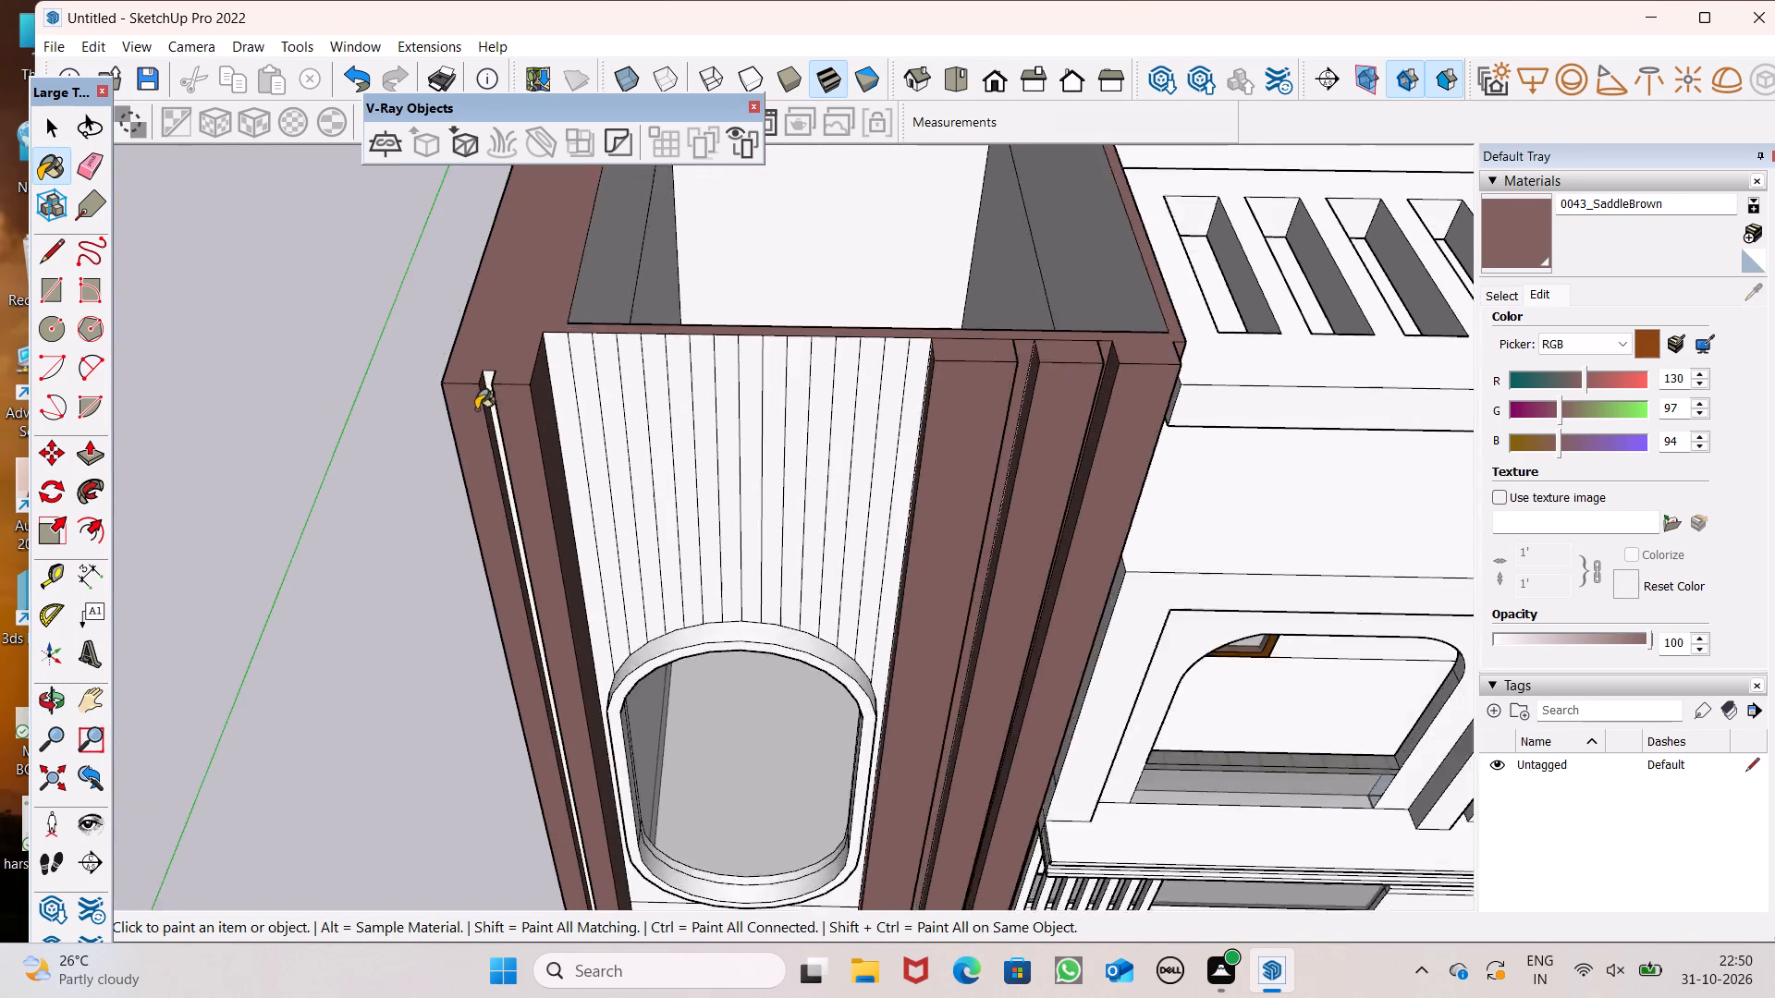
pyautogui.scroll(9, 476, 409)
pyautogui.click(472, 364)
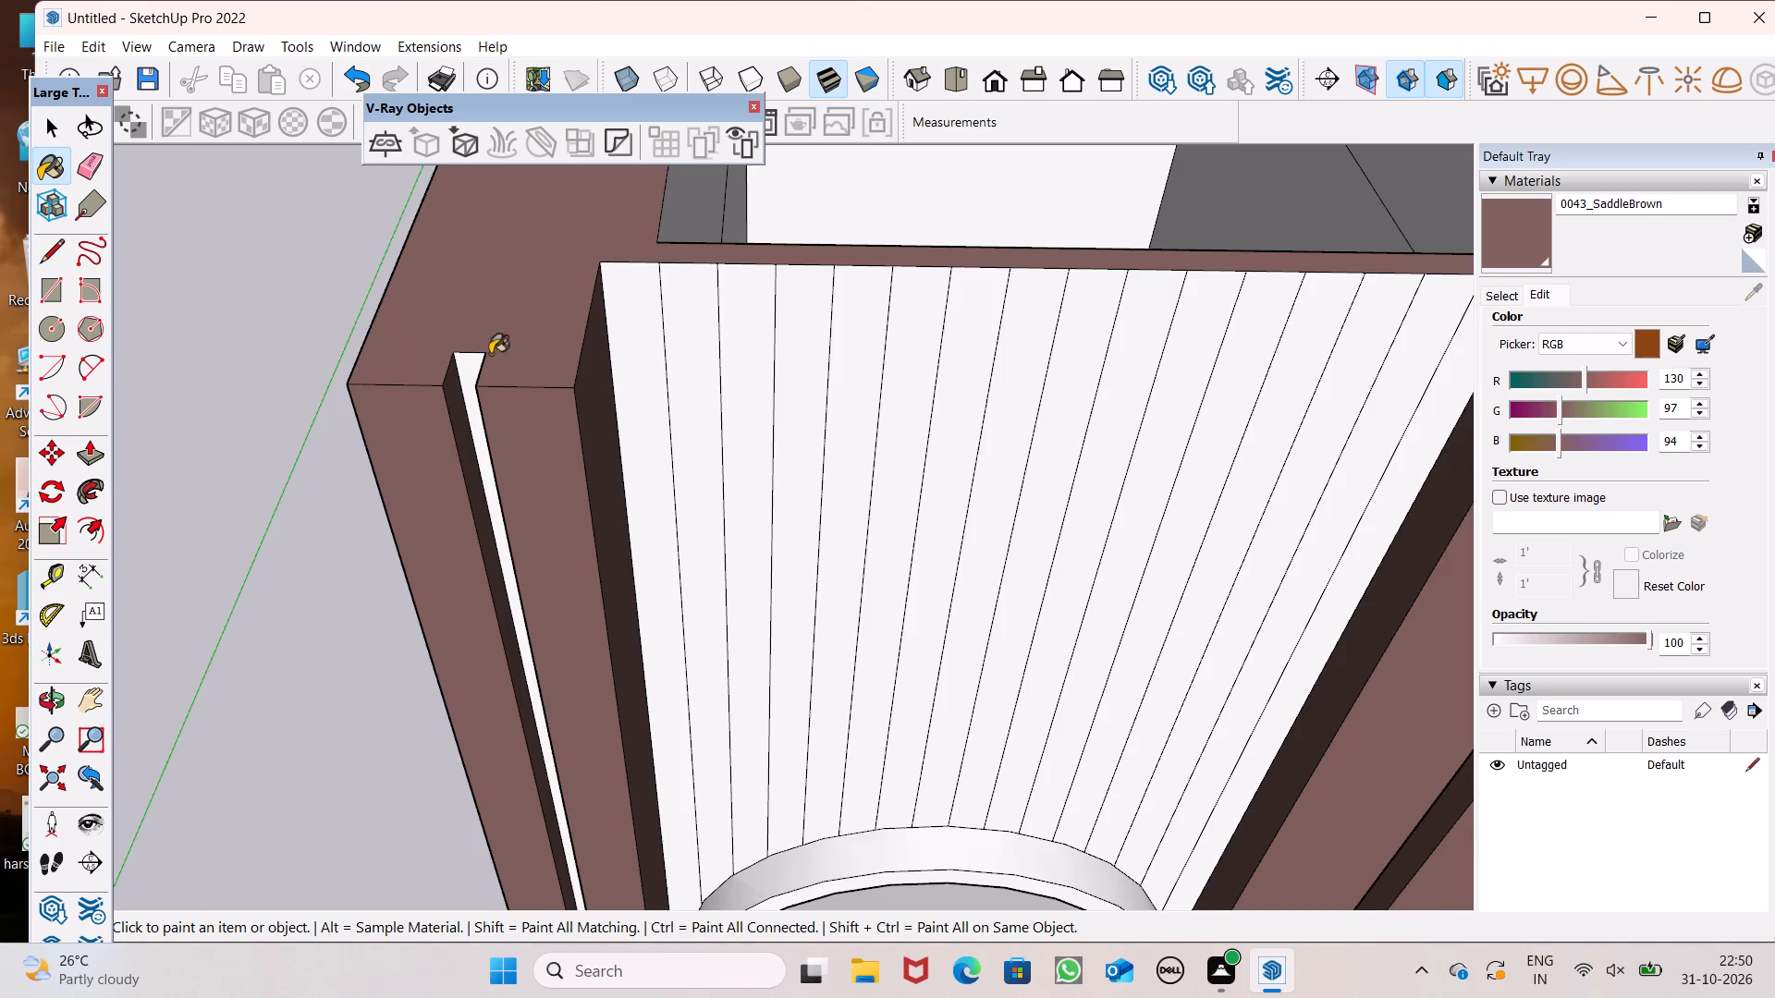
# Paint the upper and lower parts of the building's outer side wall next to the left-edge fins with 0043_SaddleBrown.
pyautogui.scroll(-13, 545, 355)
pyautogui.moveTo(528, 422); pyautogui.dragTo(914, 209, button='middle')
pyautogui.moveTo(616, 323); pyautogui.dragTo(618, 351)
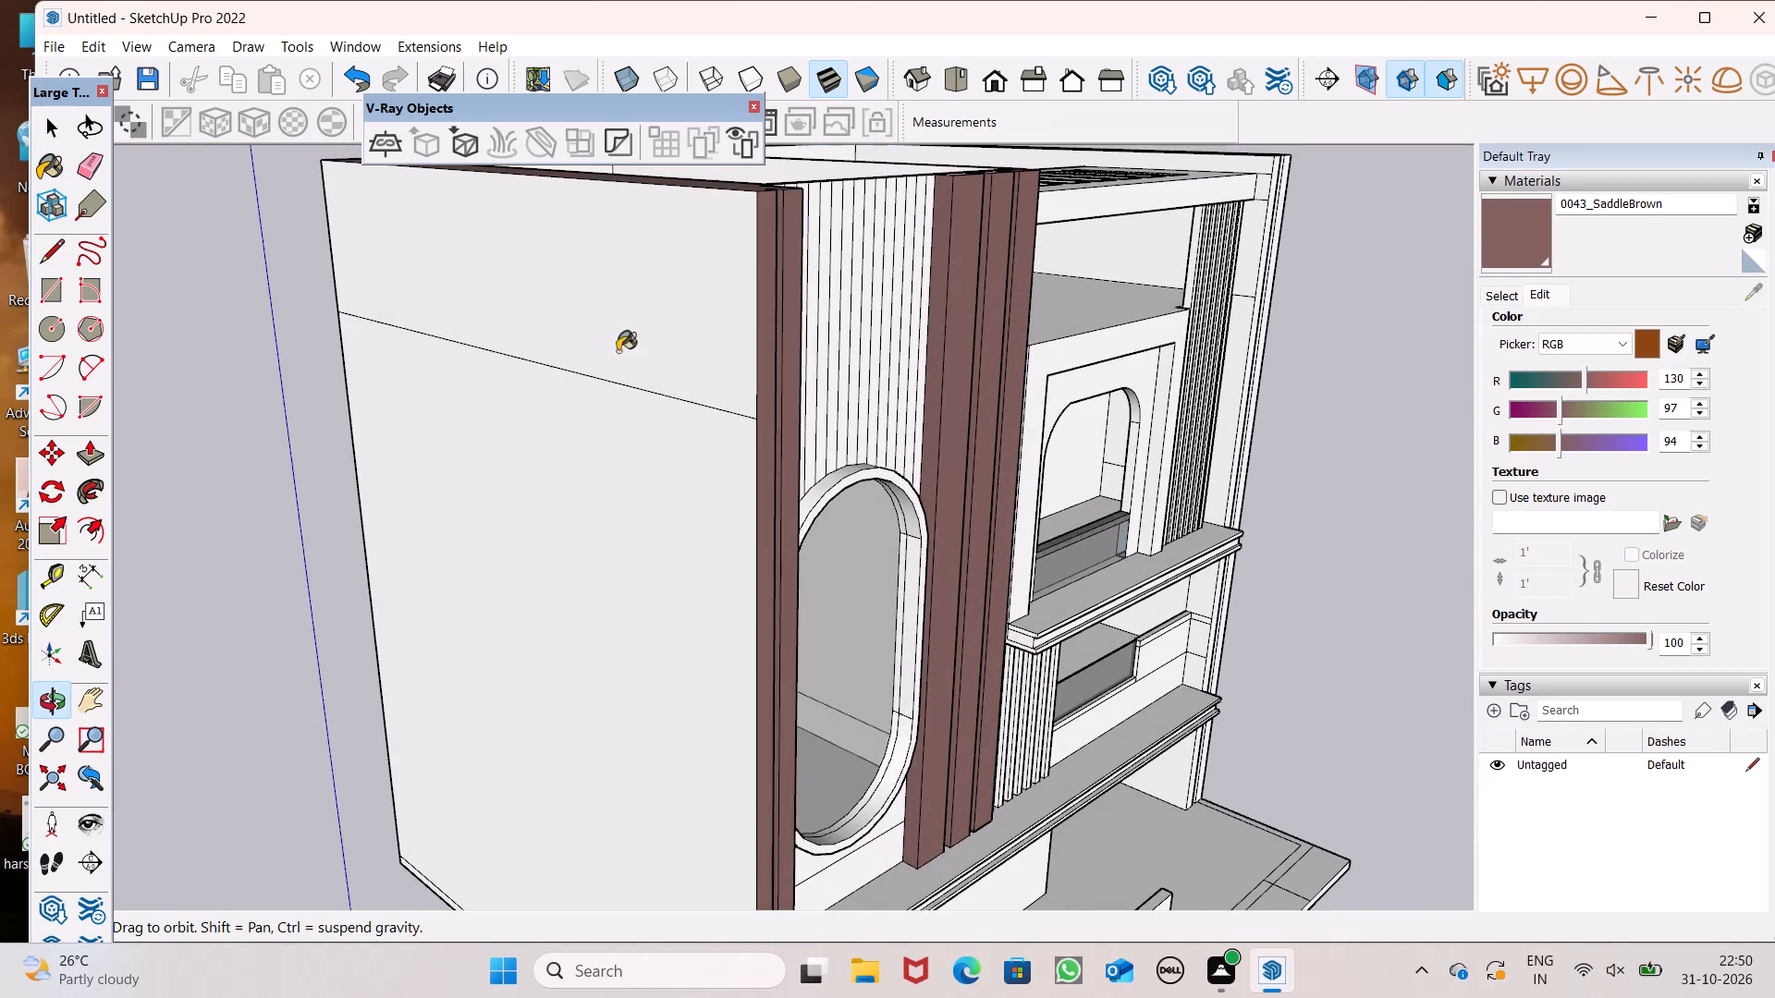
pyautogui.moveTo(618, 351); pyautogui.dragTo(618, 336)
pyautogui.click(602, 432)
# Examine the painted building from the front, the opposite side and above.
pyautogui.scroll(-7, 627, 414)
pyautogui.moveTo(627, 429); pyautogui.dragTo(48, 397, button='middle')
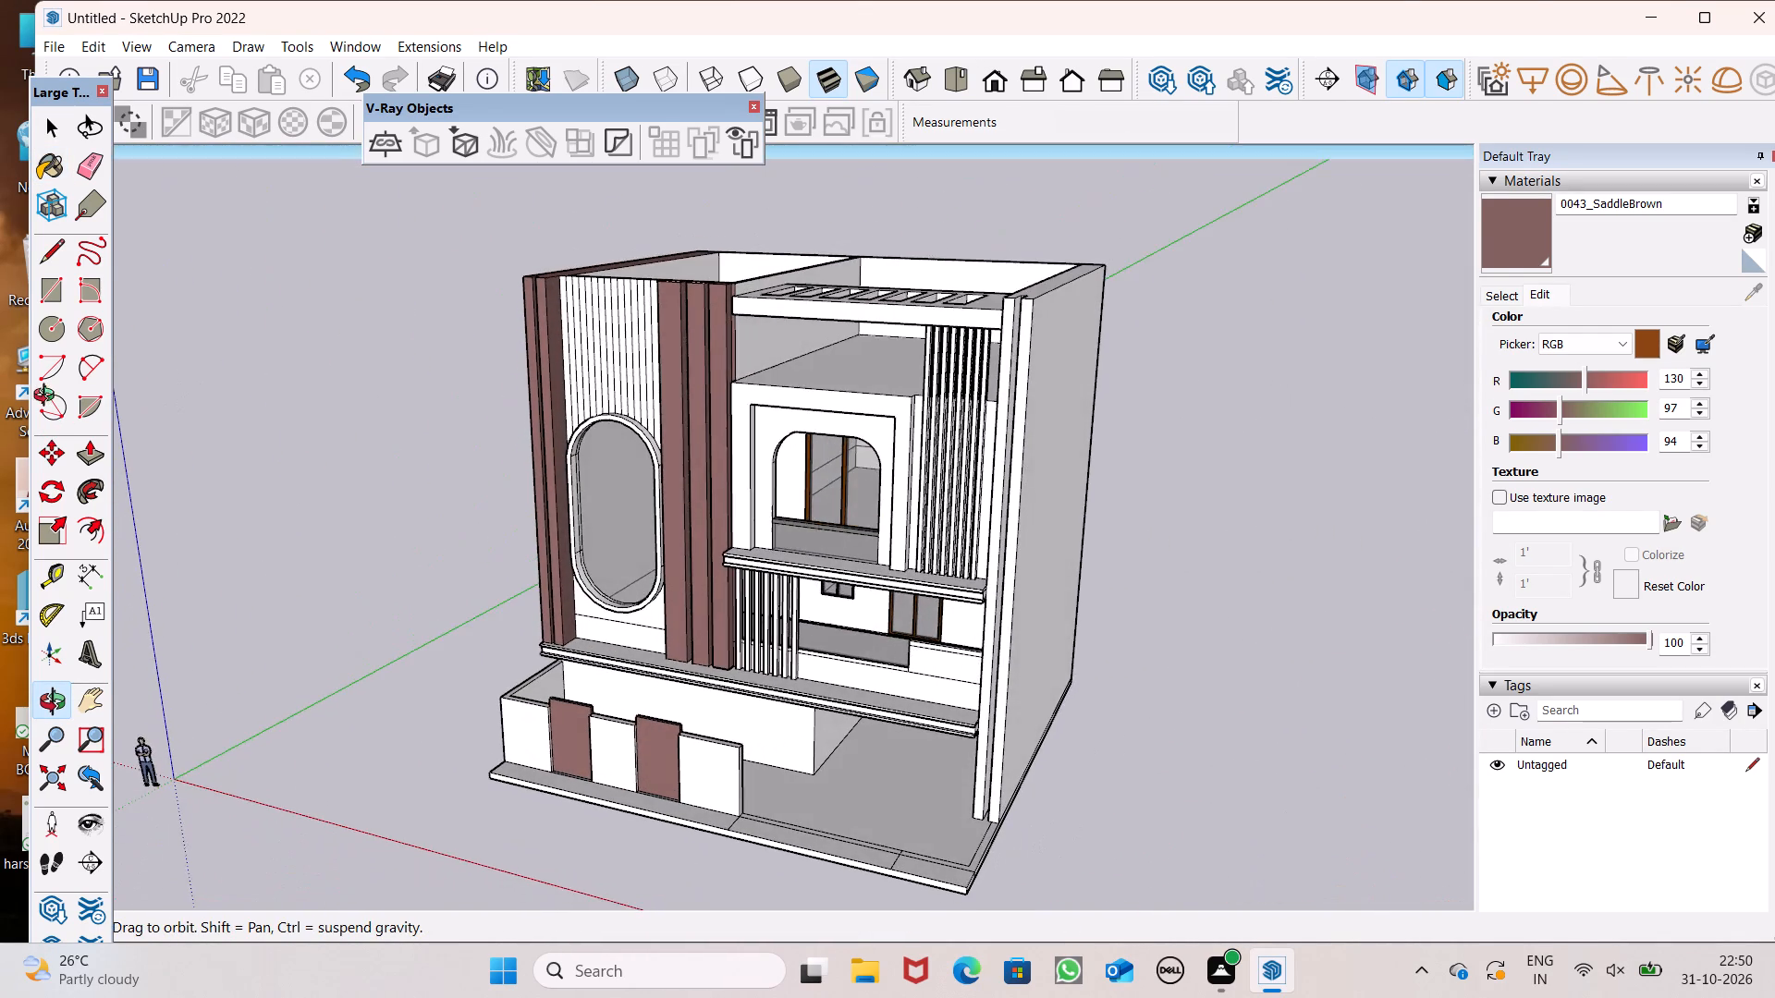
pyautogui.moveTo(48, 397); pyautogui.dragTo(320, 350, button='middle')
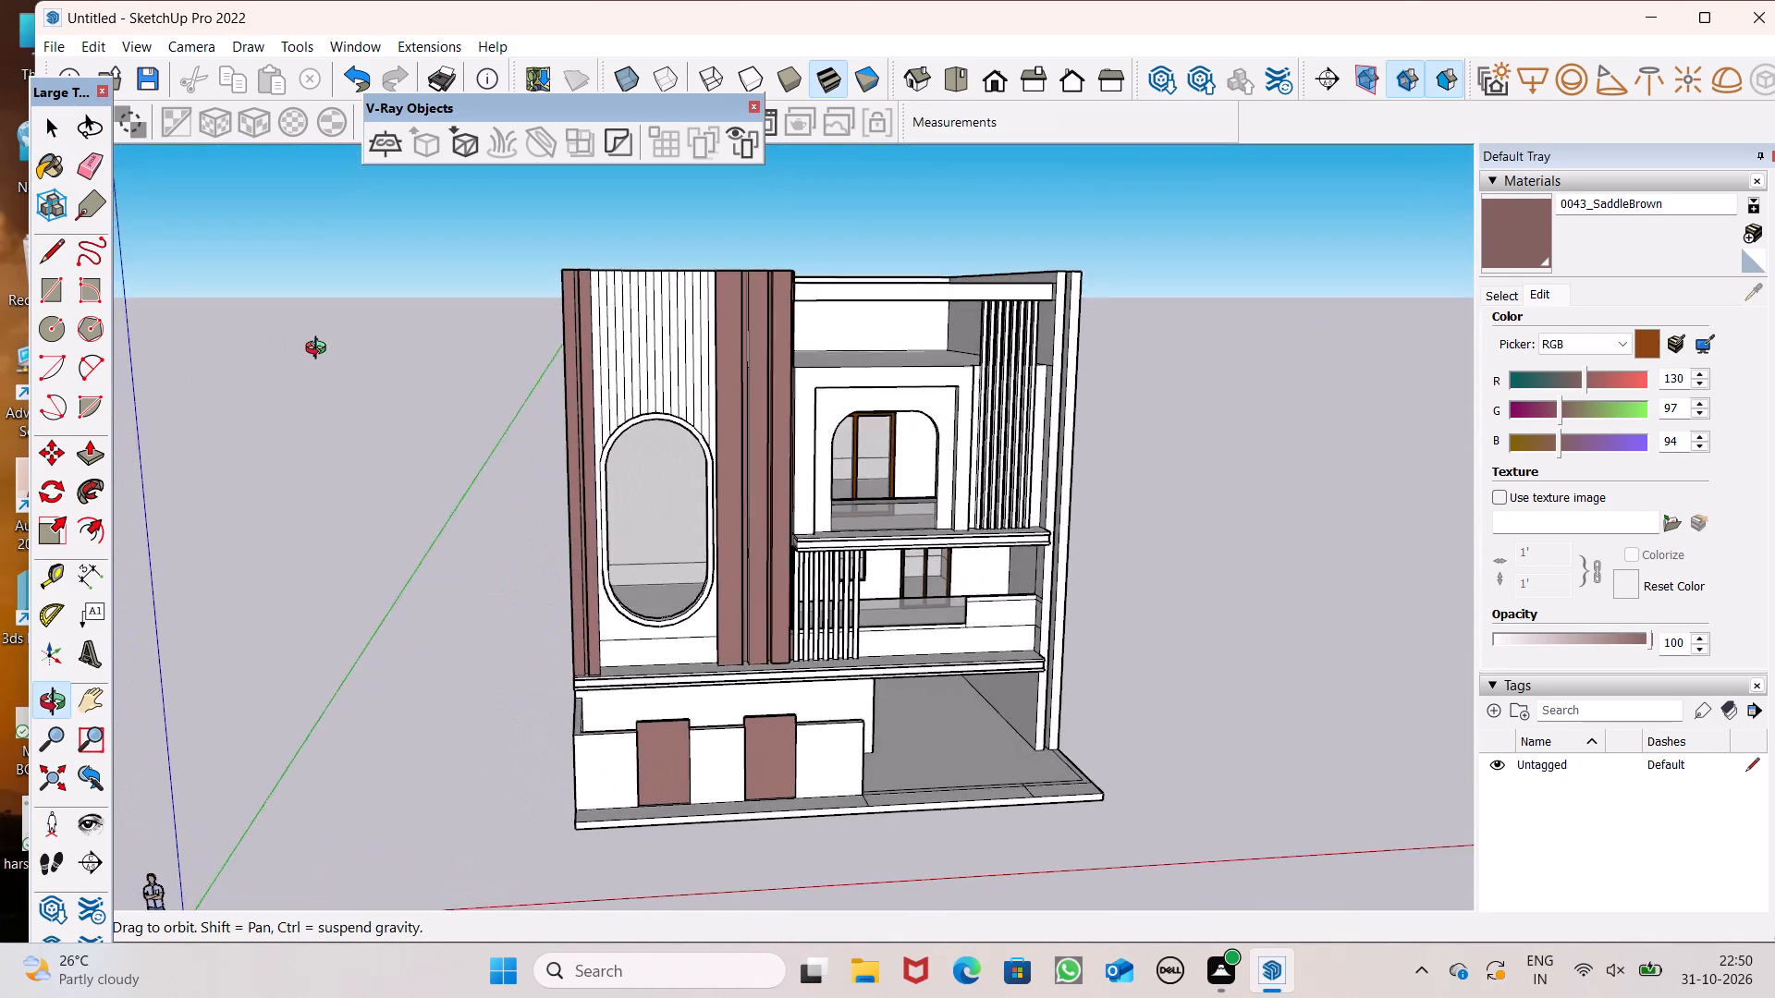
pyautogui.moveTo(320, 350); pyautogui.dragTo(284, 435, button='middle')
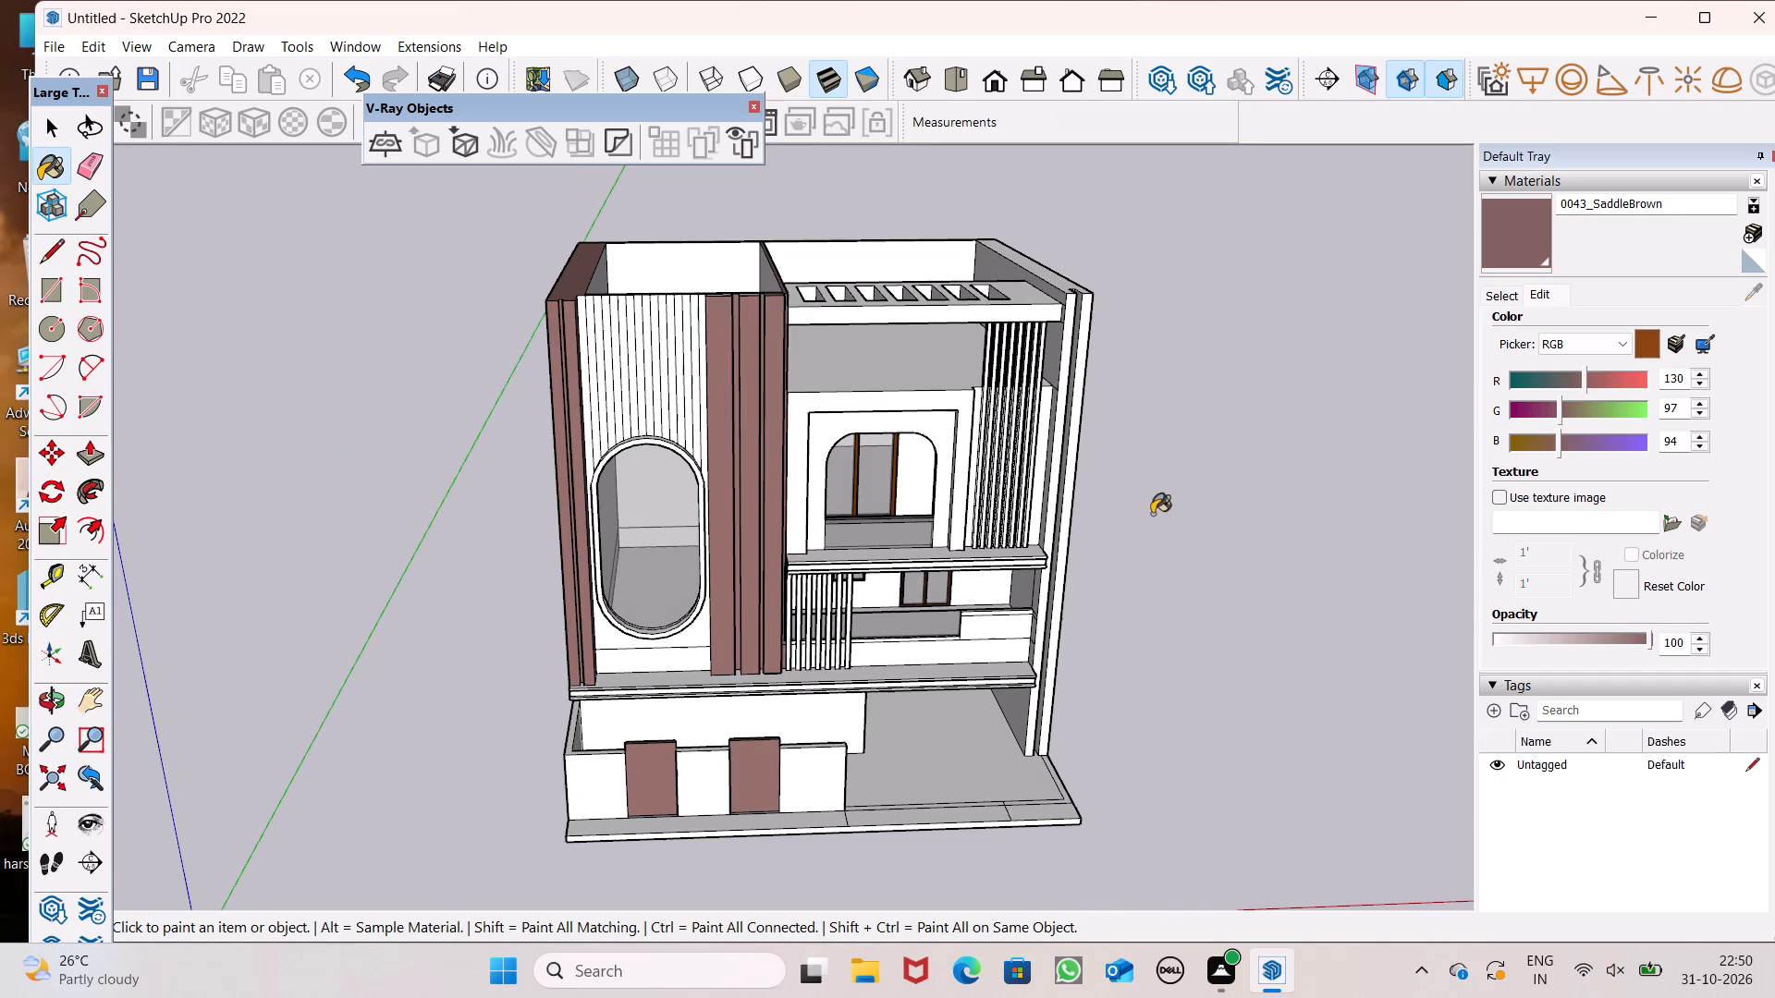
pyautogui.scroll(-3, 1071, 472)
pyautogui.moveTo(1076, 543); pyautogui.dragTo(1075, 518, button='middle')
pyautogui.scroll(-4, 1075, 515)
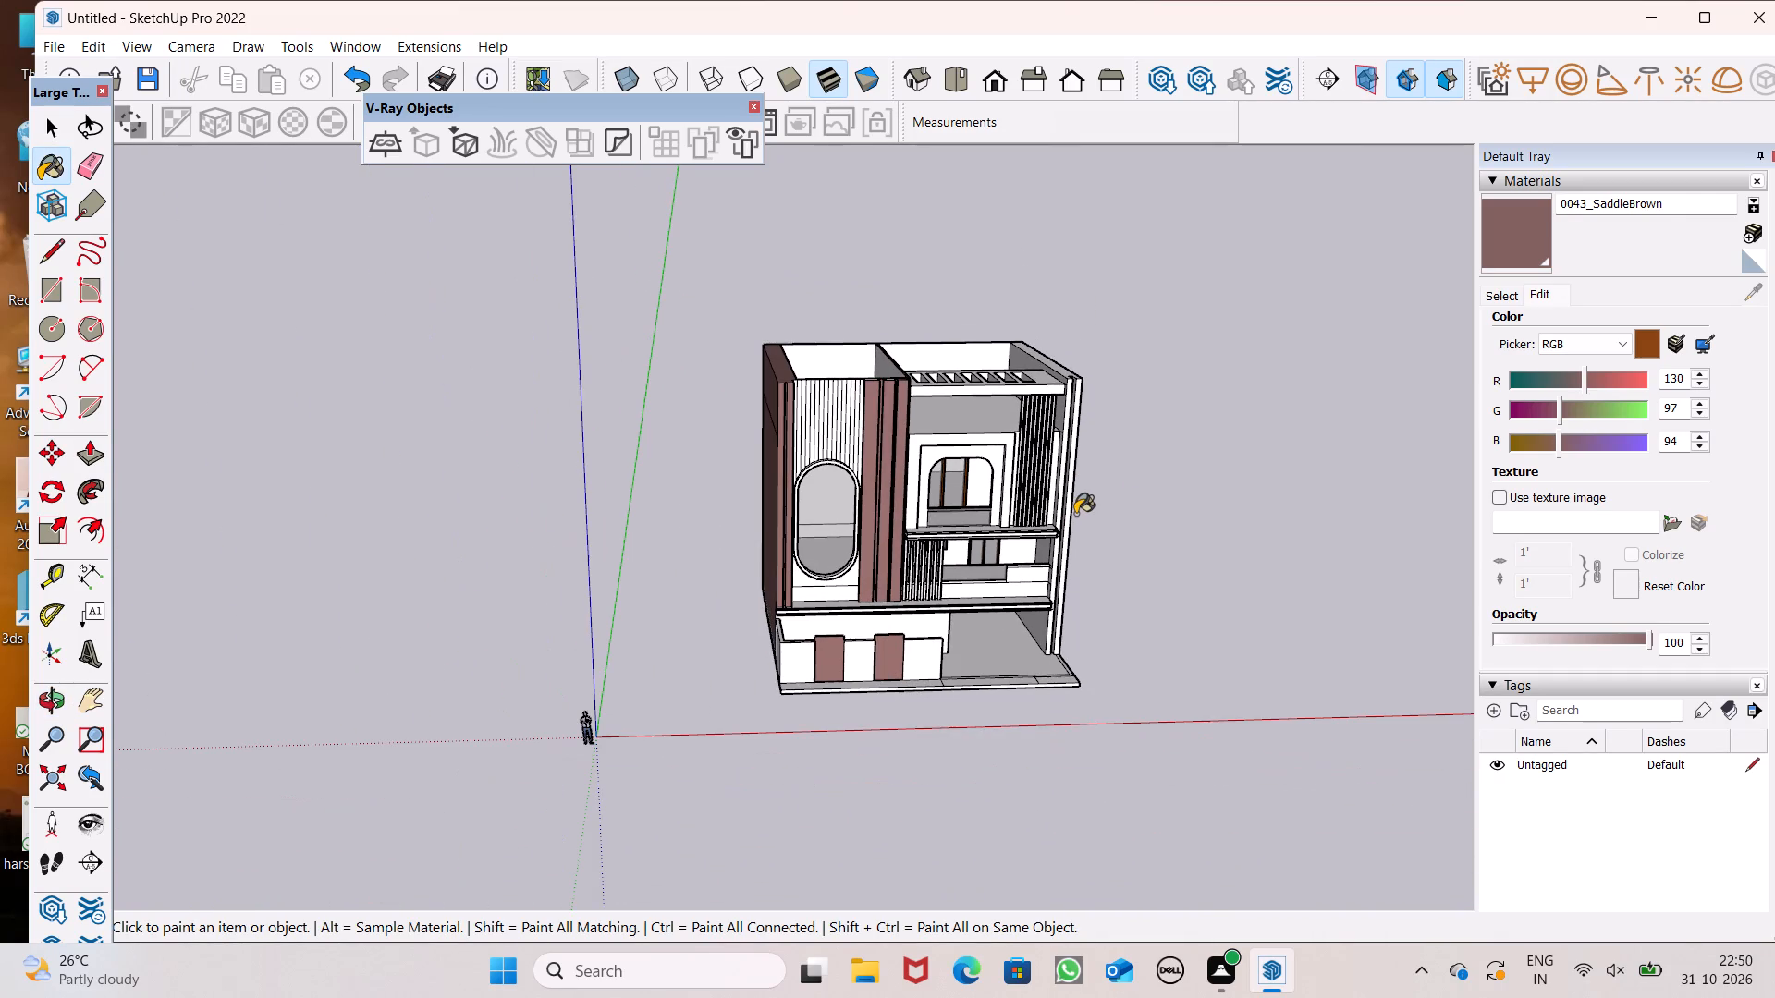
pyautogui.moveTo(1091, 560); pyautogui.dragTo(1047, 544, button='middle')
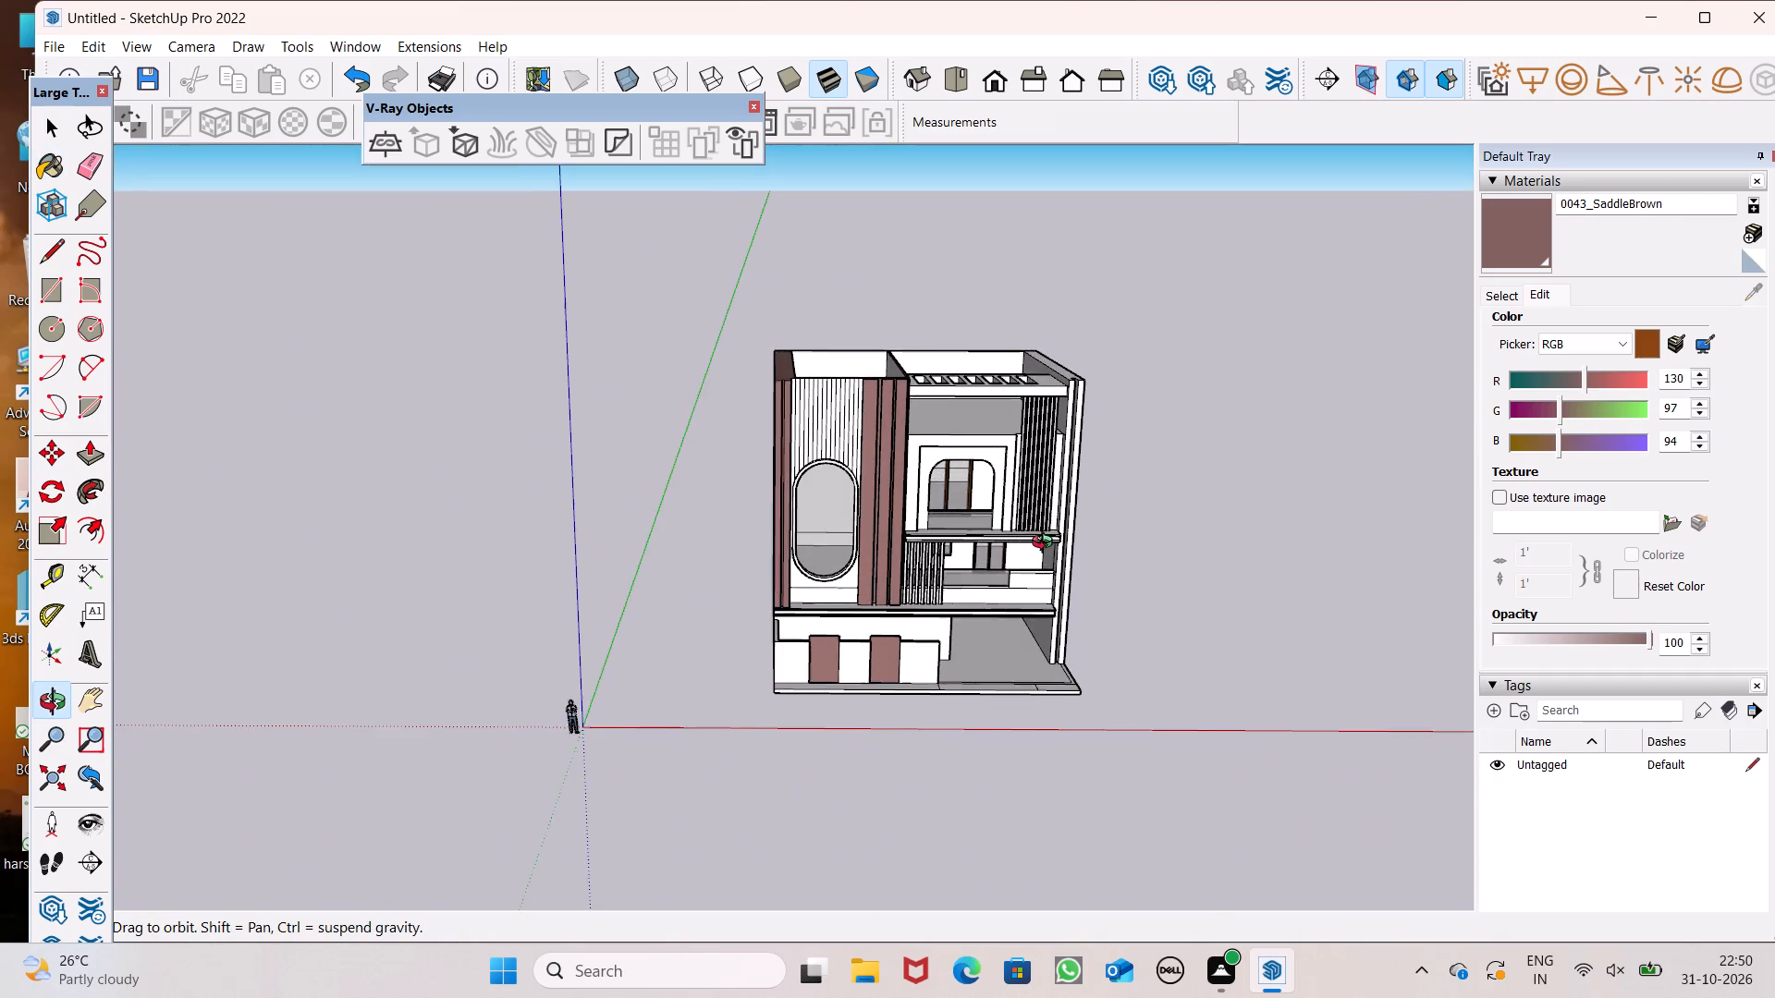
# Paint the front faces of the upper-floor vertical slats with 0072_DarkSeaGreen from the Colors-Named collection.
pyautogui.moveTo(1047, 544); pyautogui.dragTo(1038, 486, button='middle')
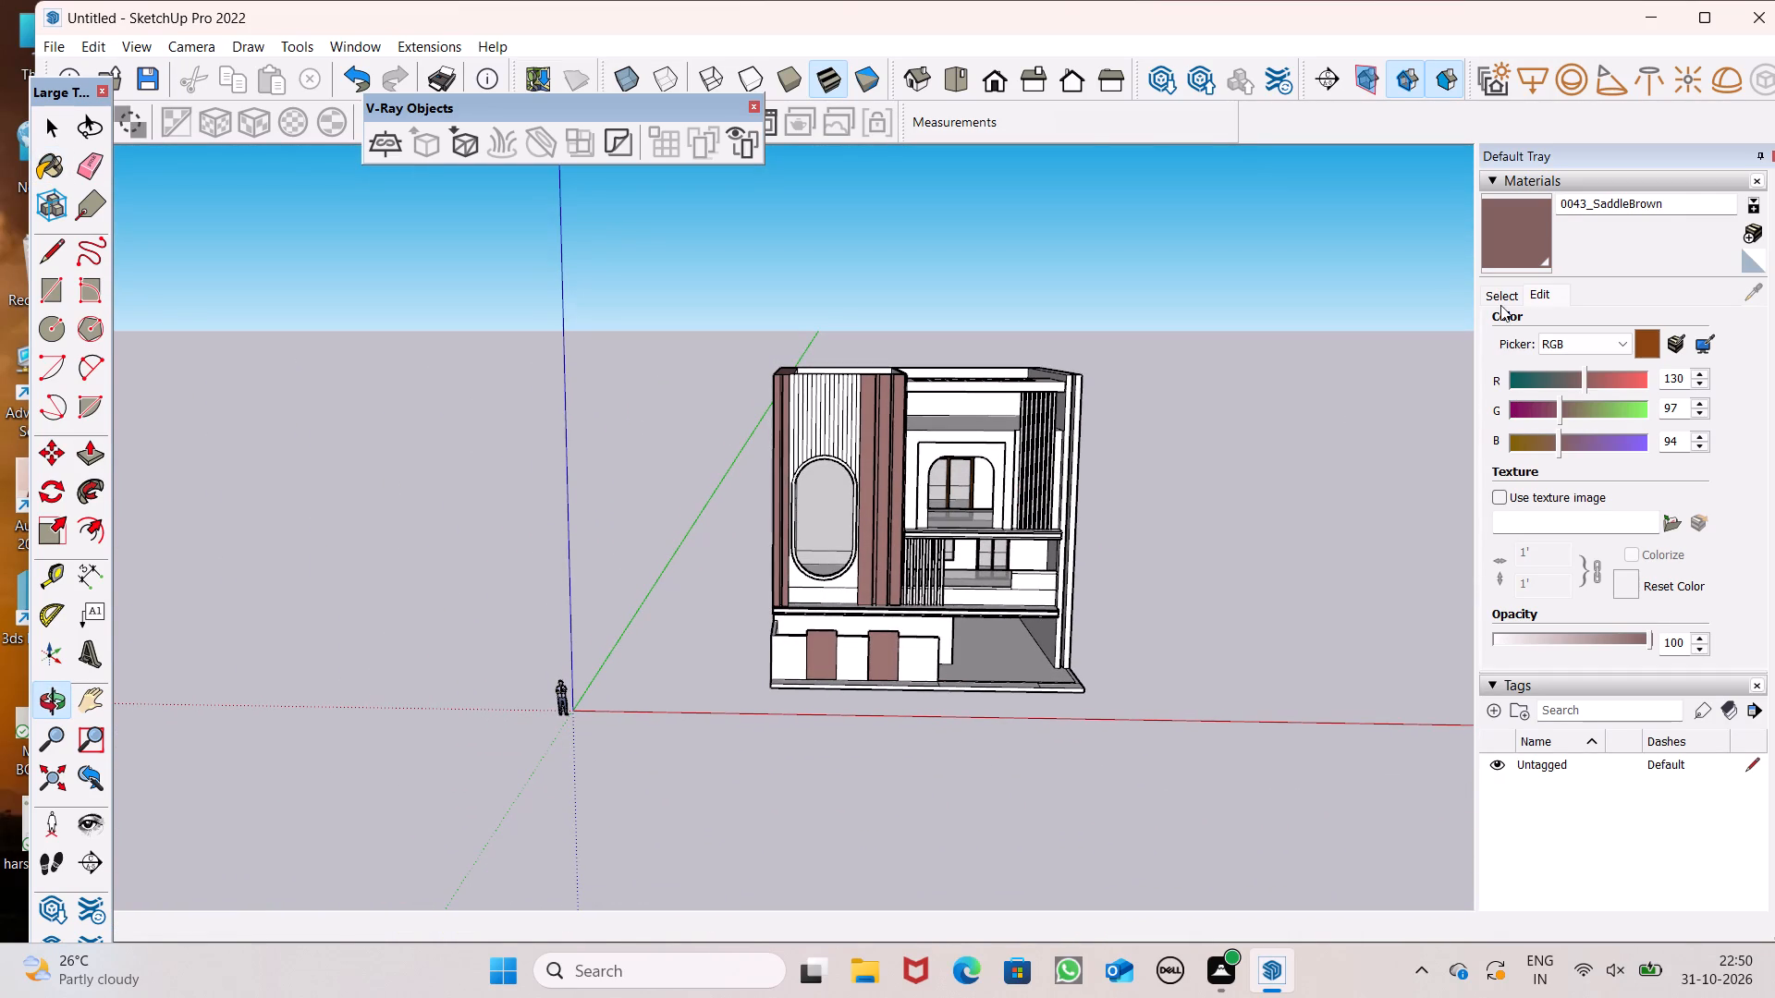
pyautogui.click(1500, 292)
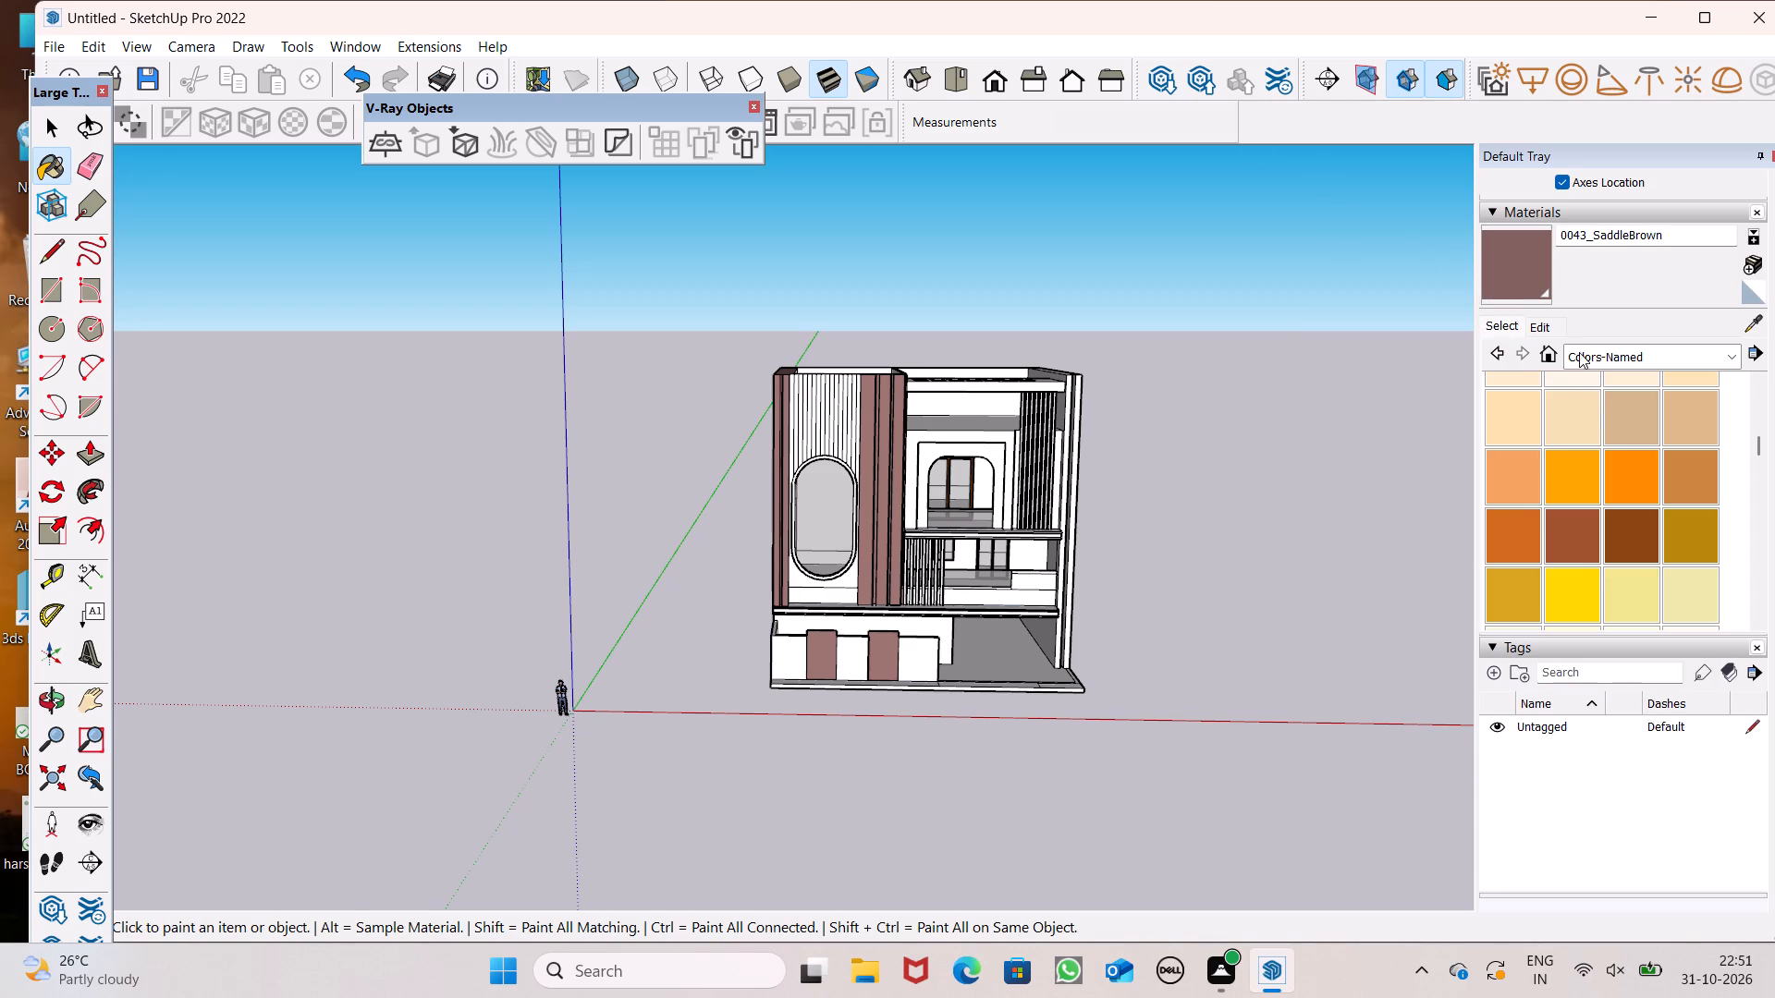
pyautogui.scroll(-4, 1590, 449)
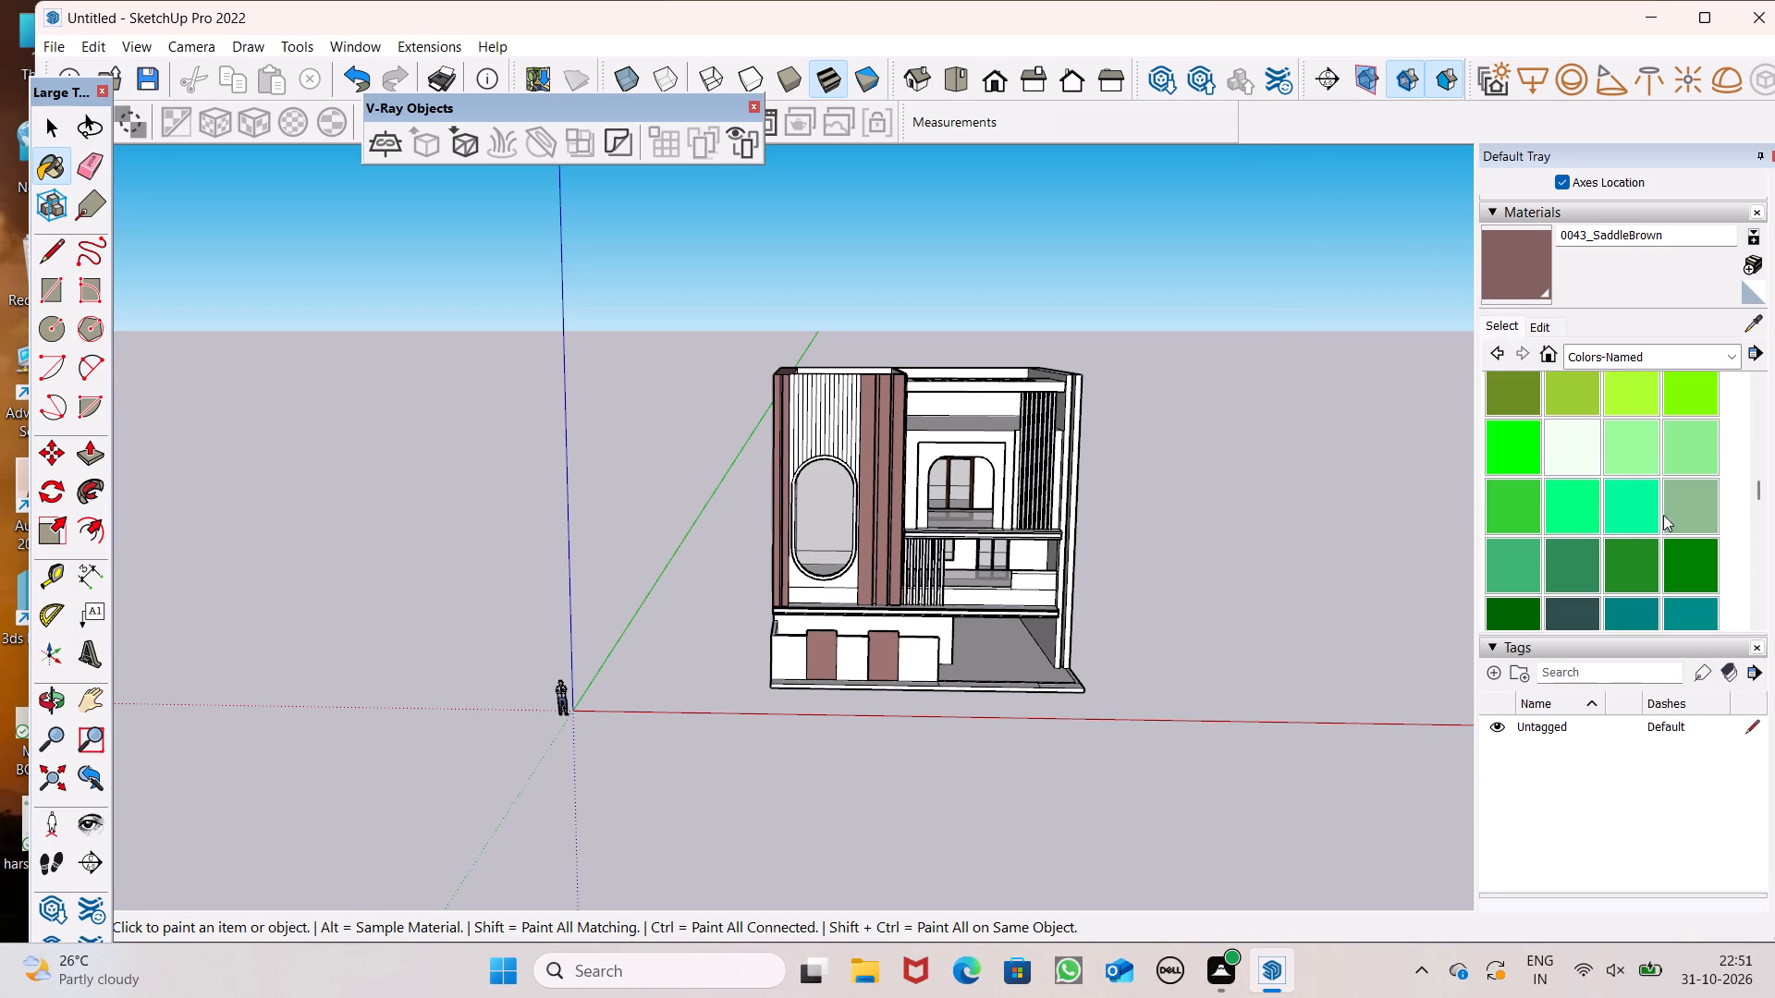
pyautogui.click(1683, 507)
pyautogui.scroll(8, 1008, 340)
pyautogui.scroll(8, 1185, 487)
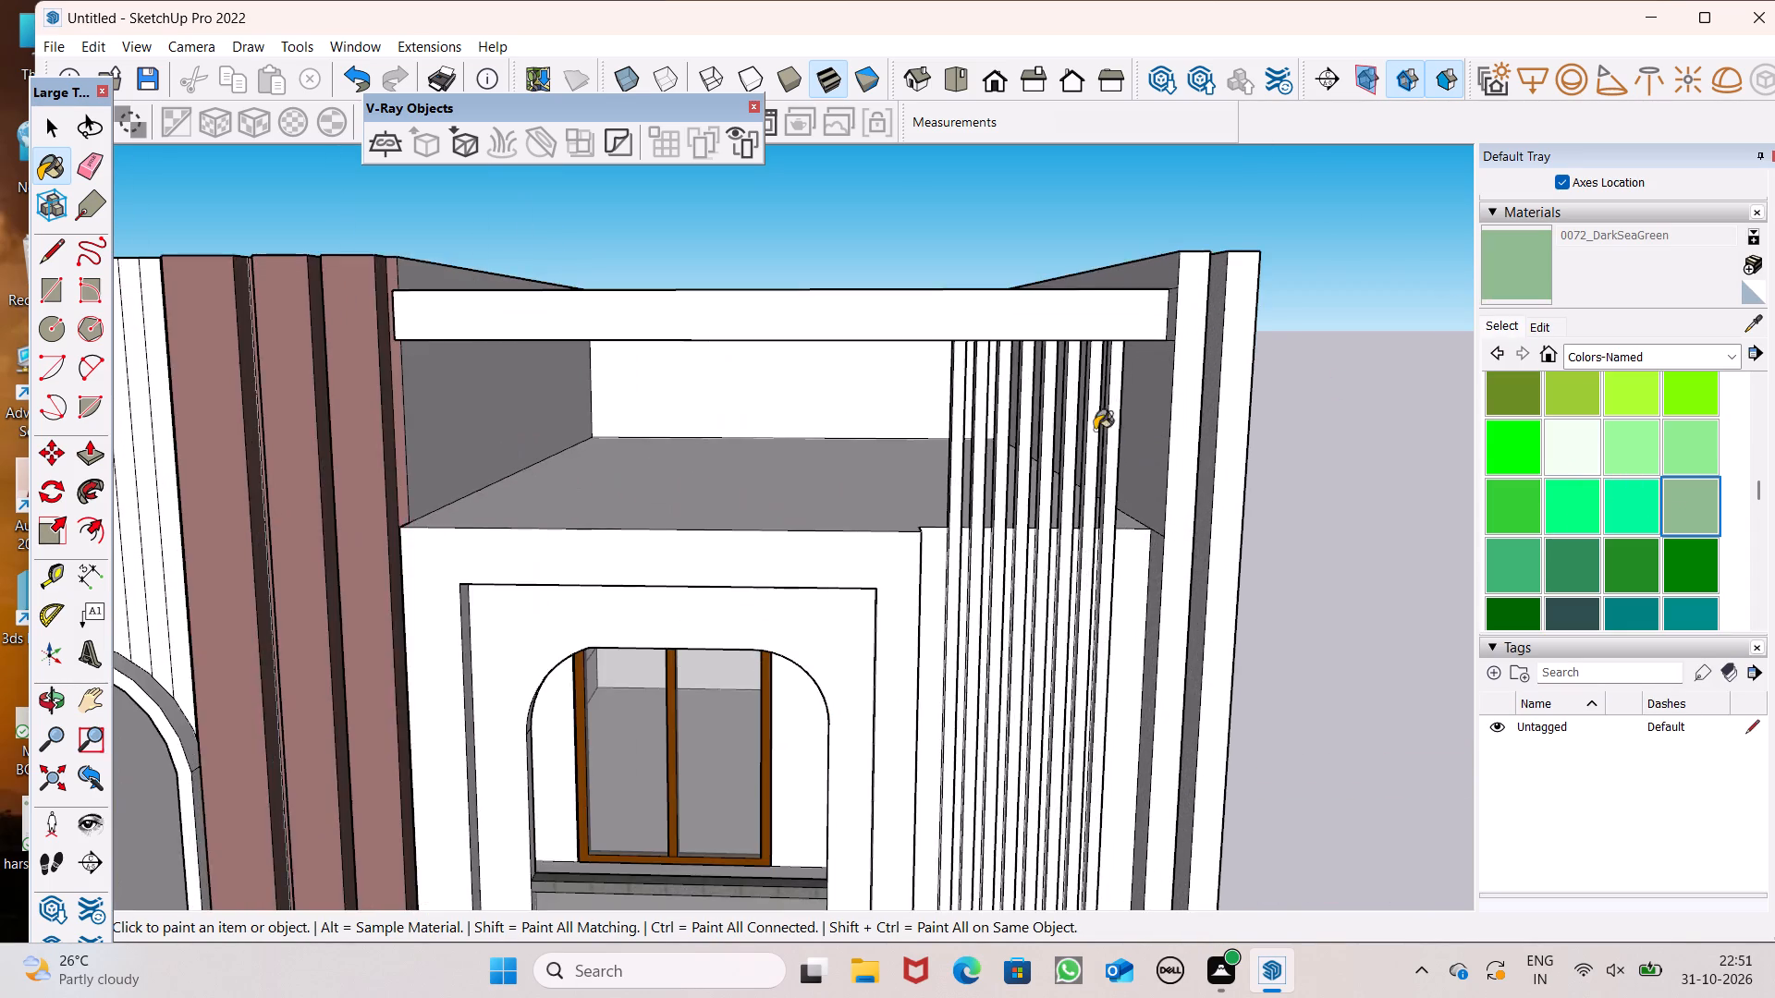
pyautogui.scroll(7, 1100, 457)
pyautogui.click(1120, 460)
pyautogui.scroll(6, 1115, 465)
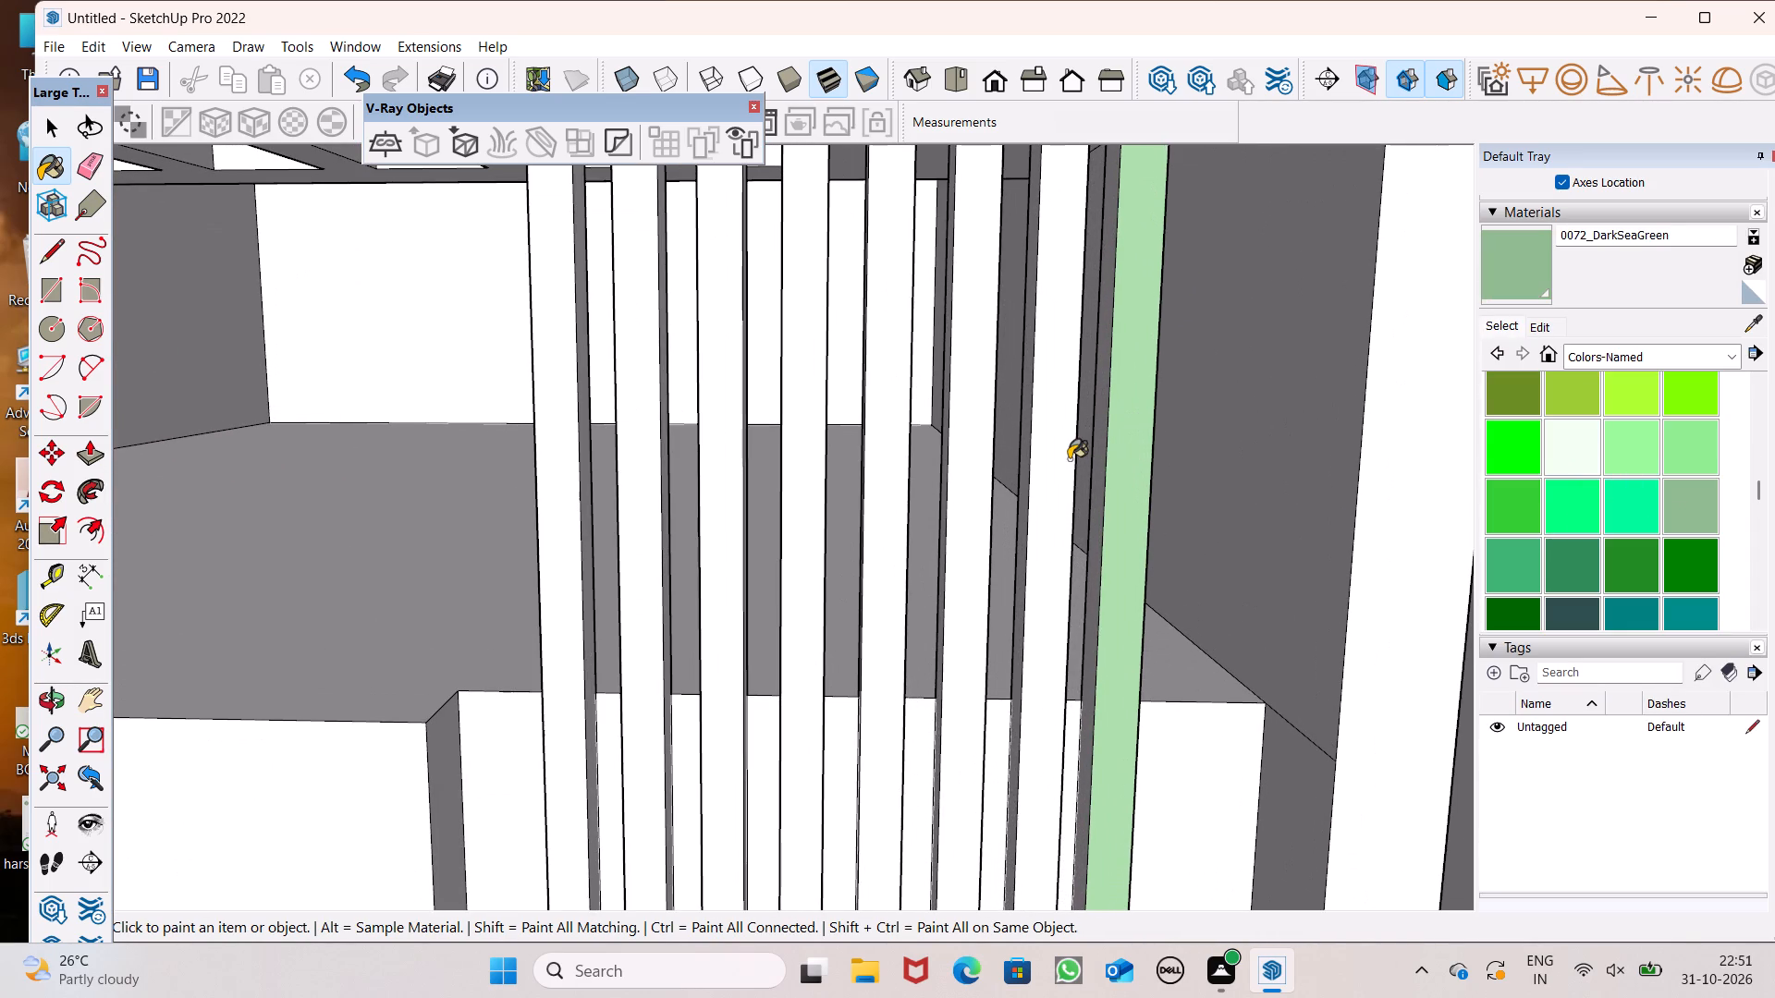
pyautogui.click(1069, 459)
pyautogui.click(979, 489)
pyautogui.click(882, 502)
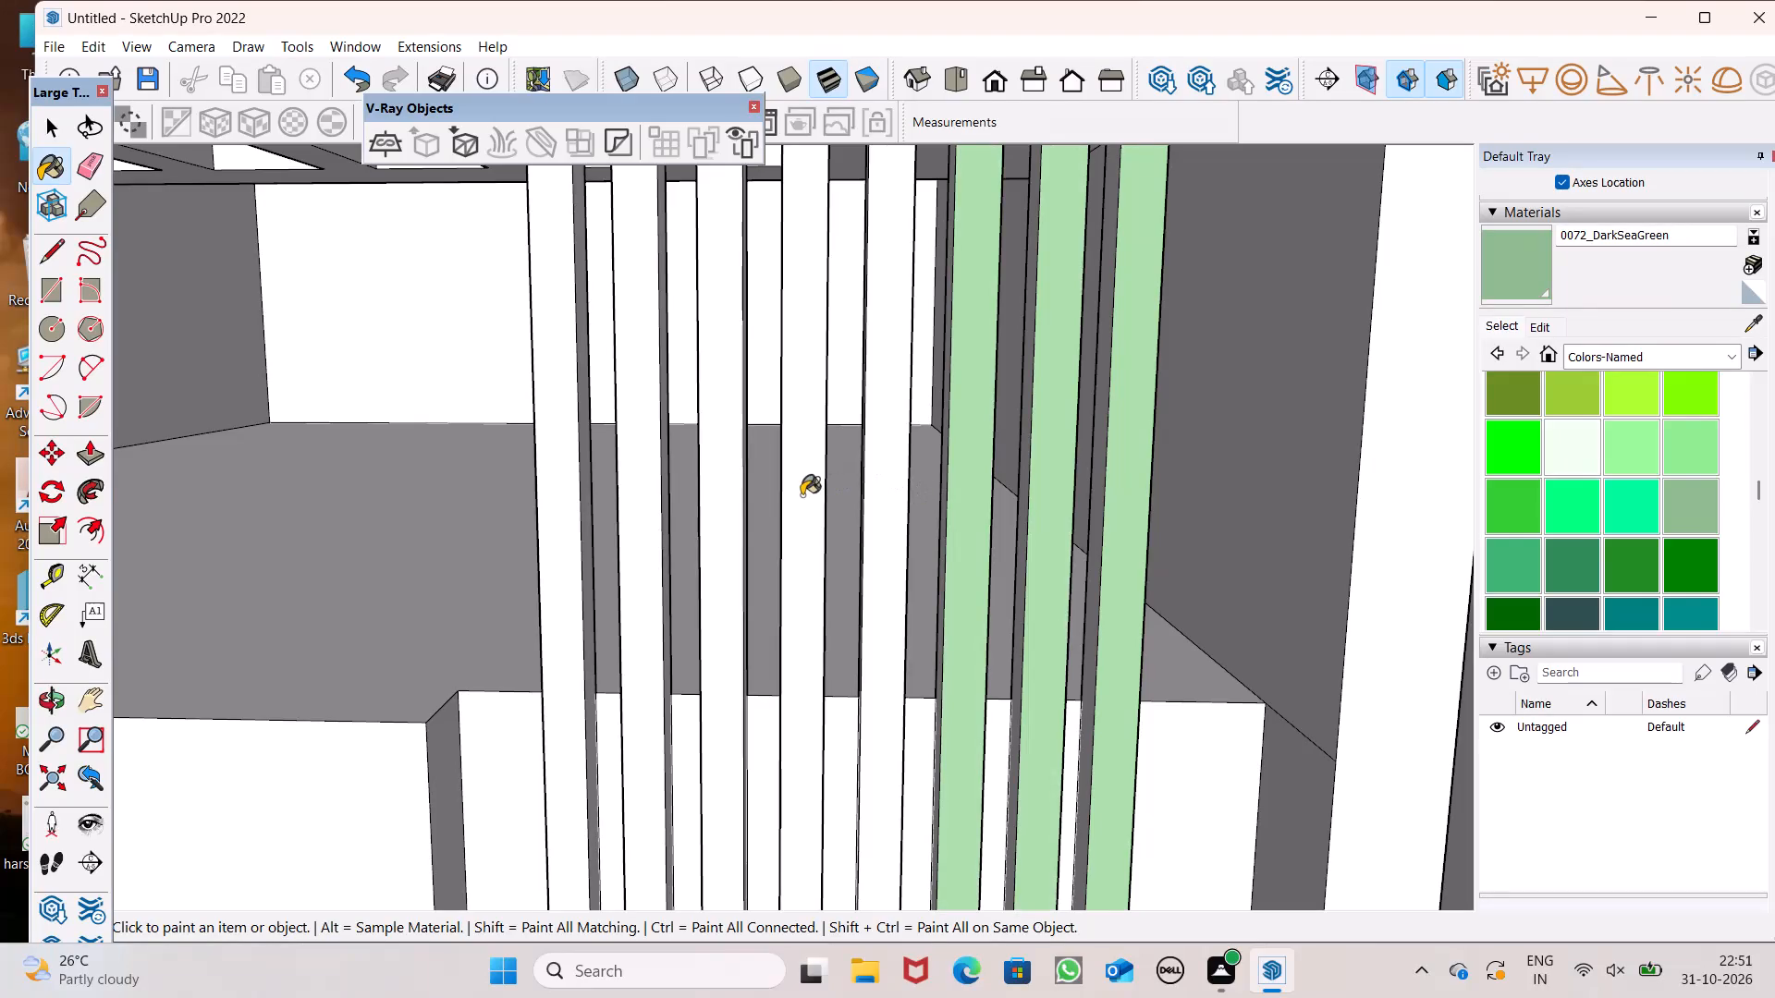
pyautogui.click(802, 495)
pyautogui.click(704, 480)
pyautogui.click(641, 474)
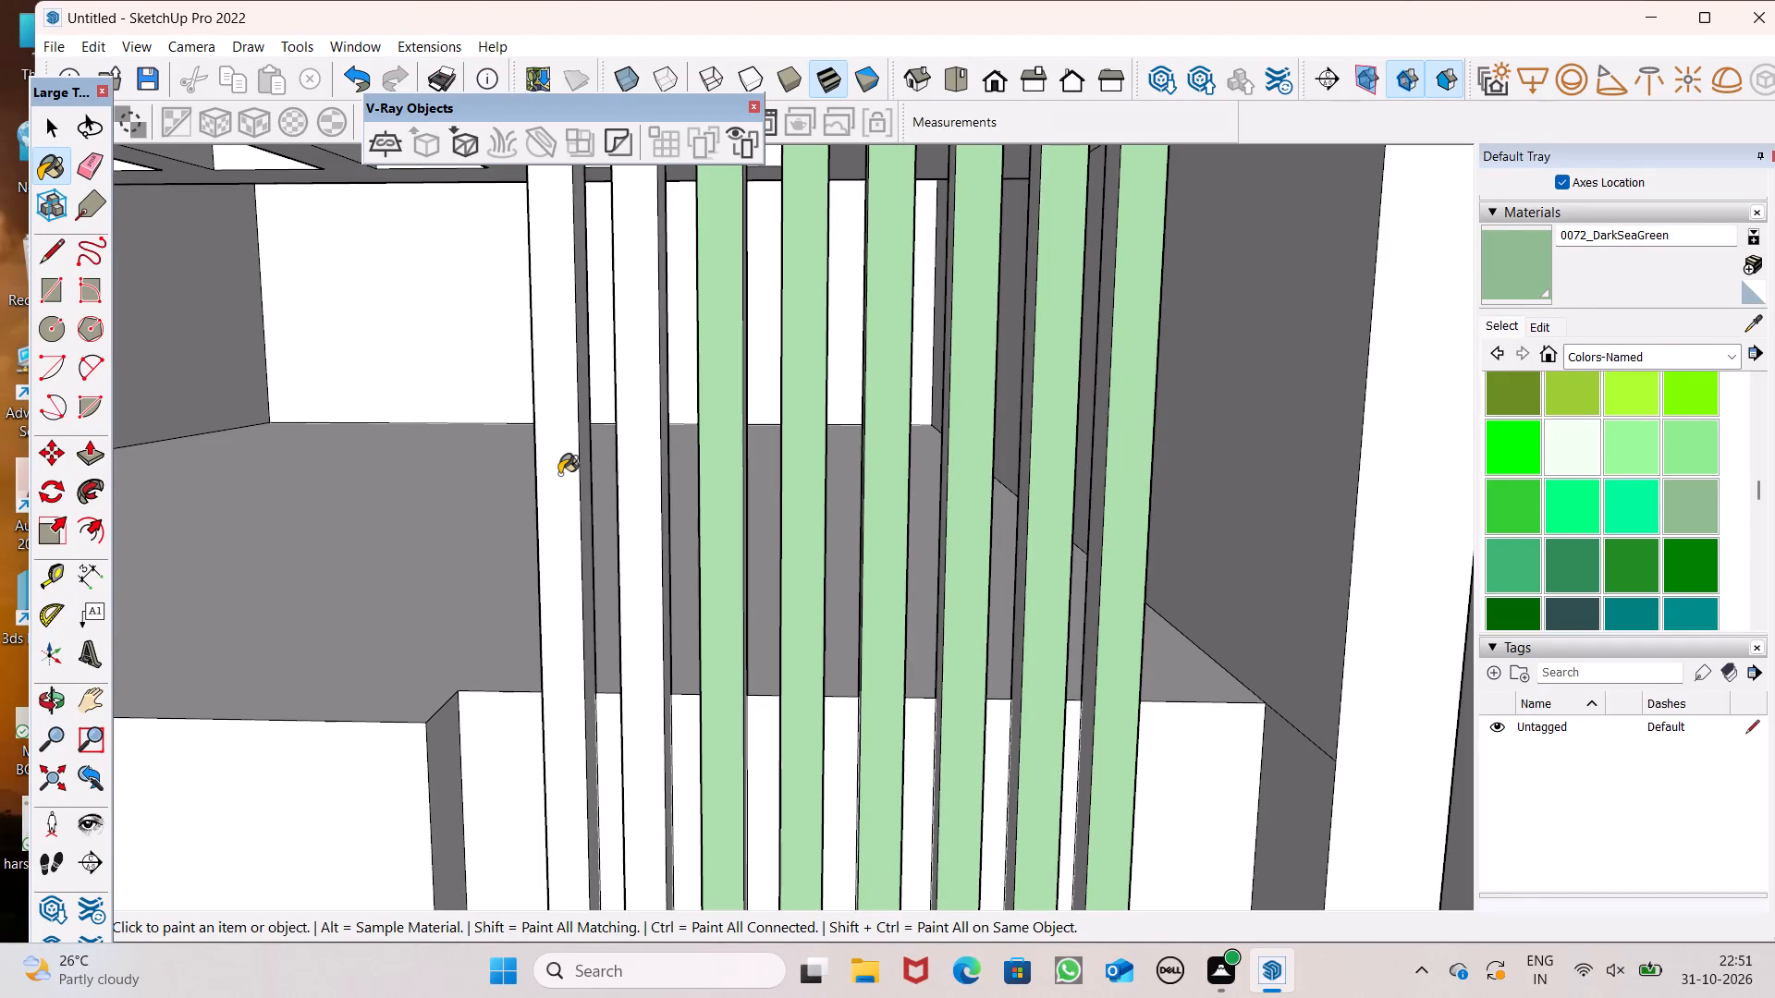
pyautogui.click(546, 474)
# Paint the side faces of the upper-floor slats that face the arched window with 0072_DarkSeaGreen.
pyautogui.moveTo(594, 490); pyautogui.dragTo(921, 559, button='middle')
pyautogui.click(851, 535)
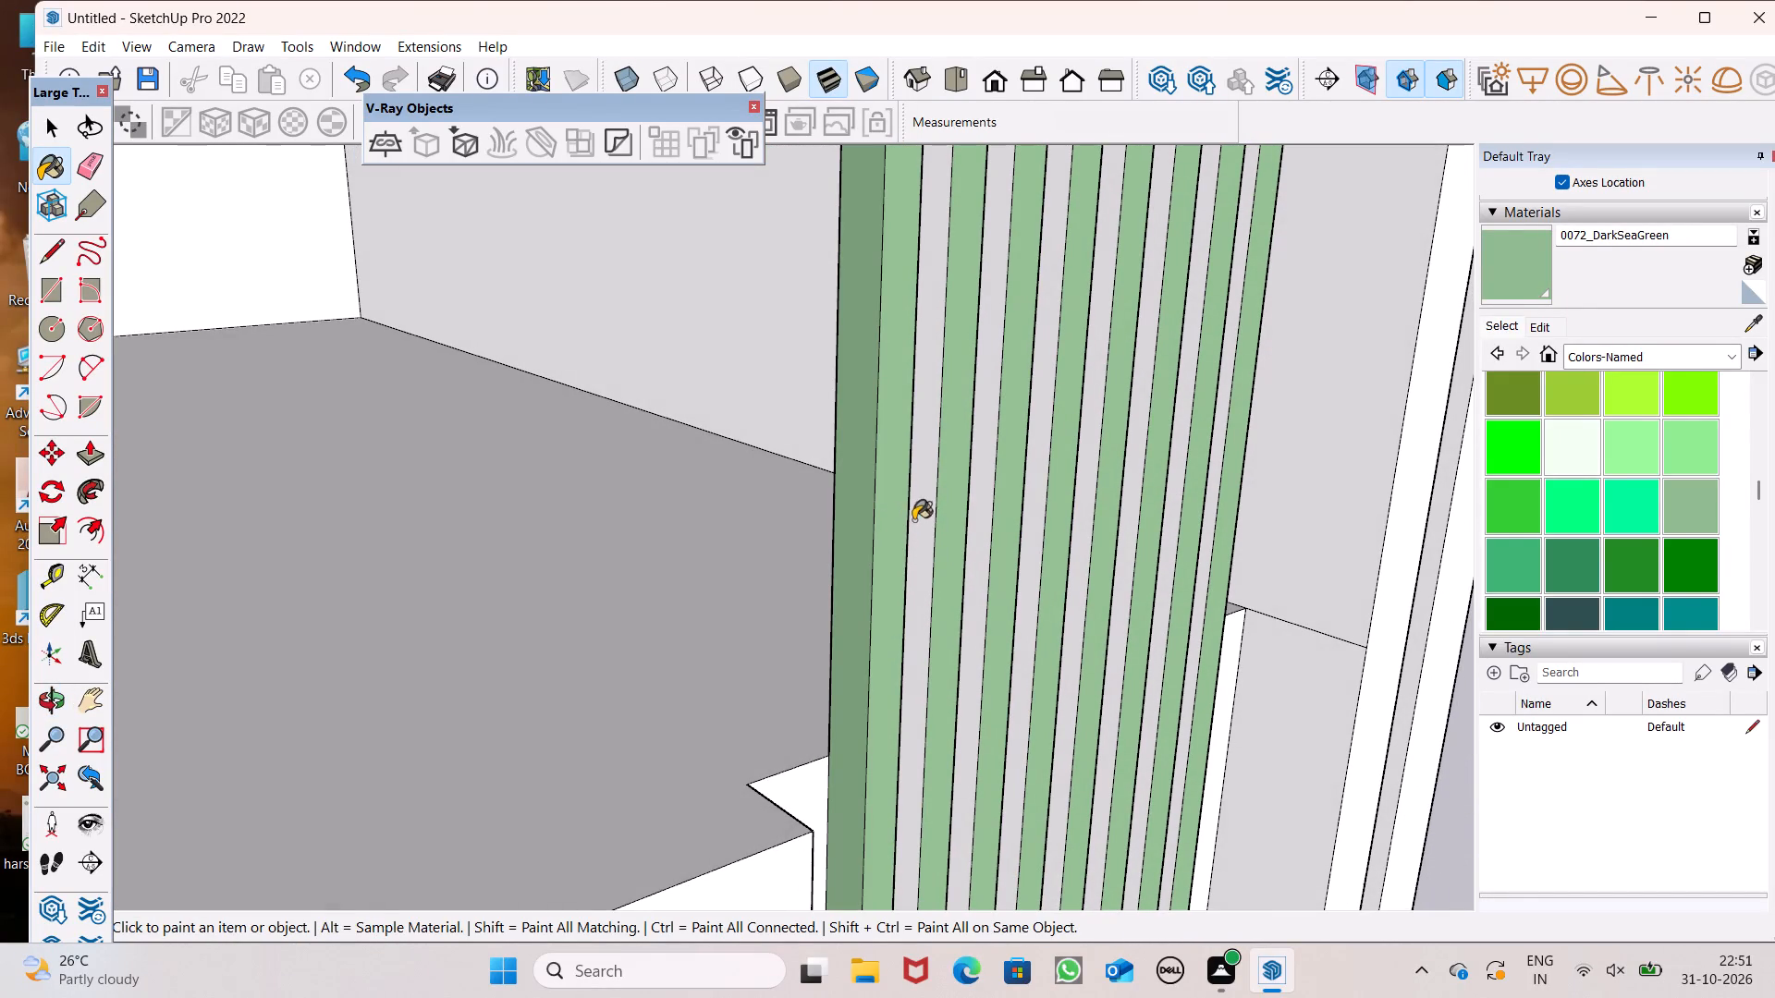
pyautogui.click(916, 513)
pyautogui.click(983, 505)
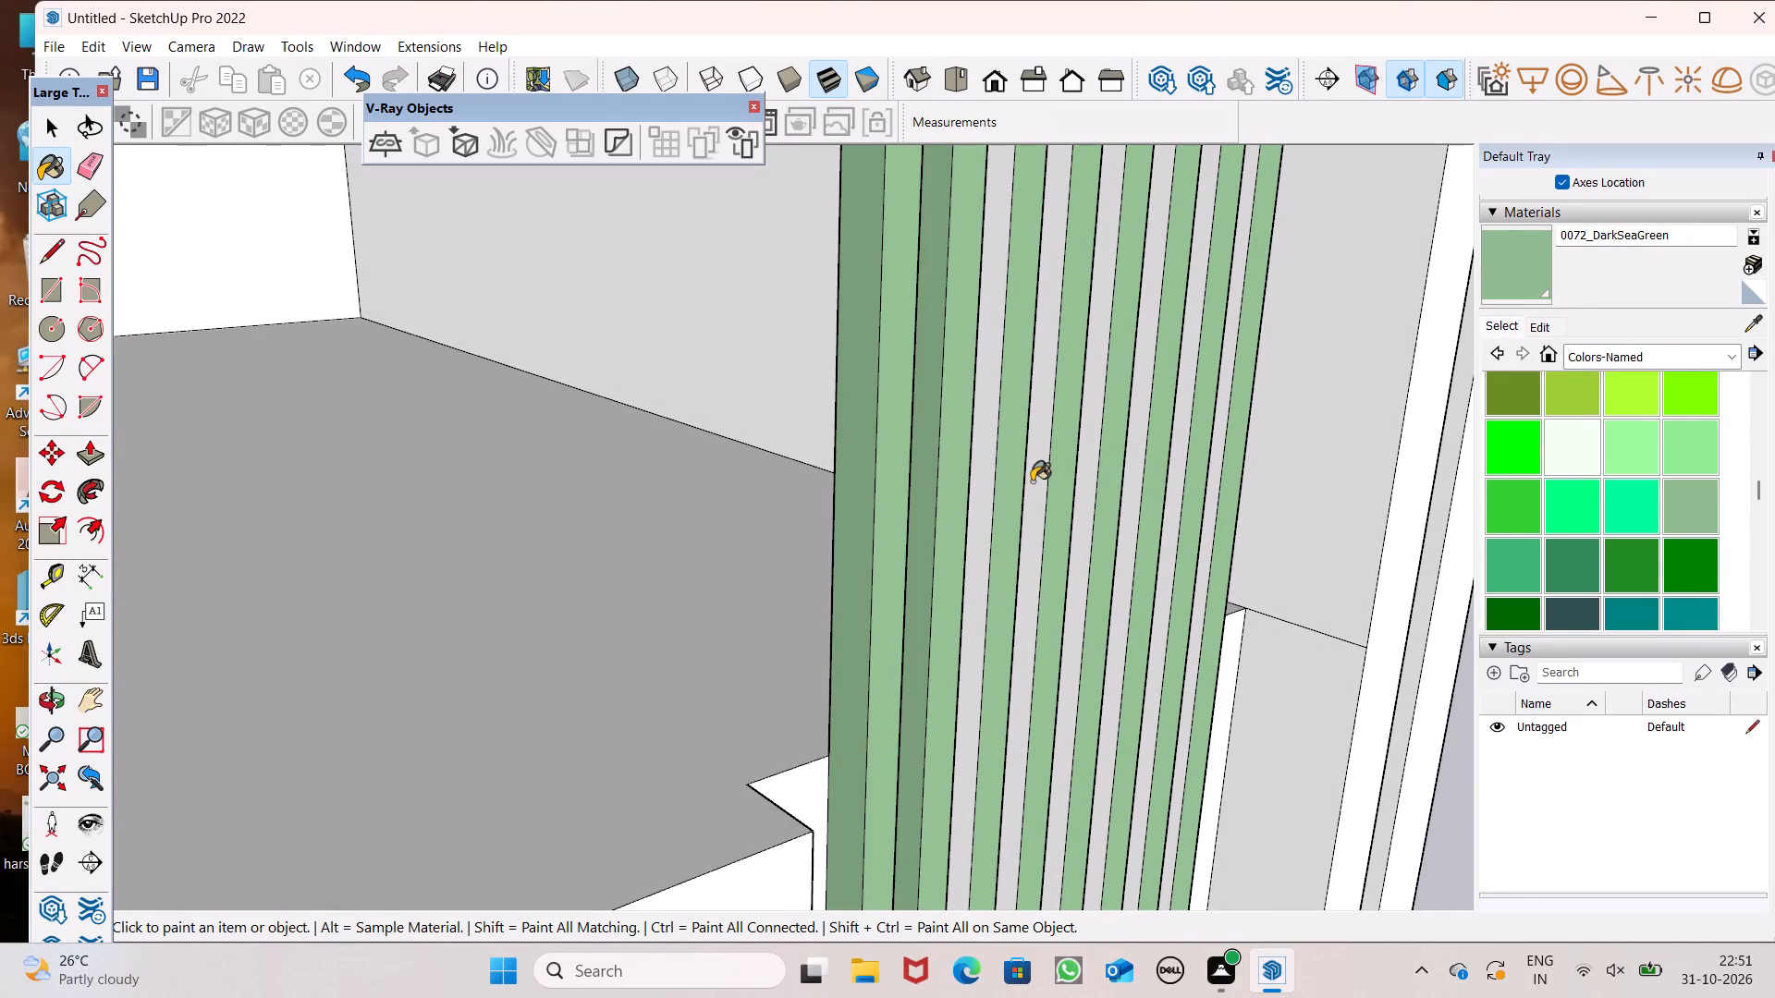
pyautogui.click(1034, 479)
pyautogui.click(1089, 477)
pyautogui.click(1139, 479)
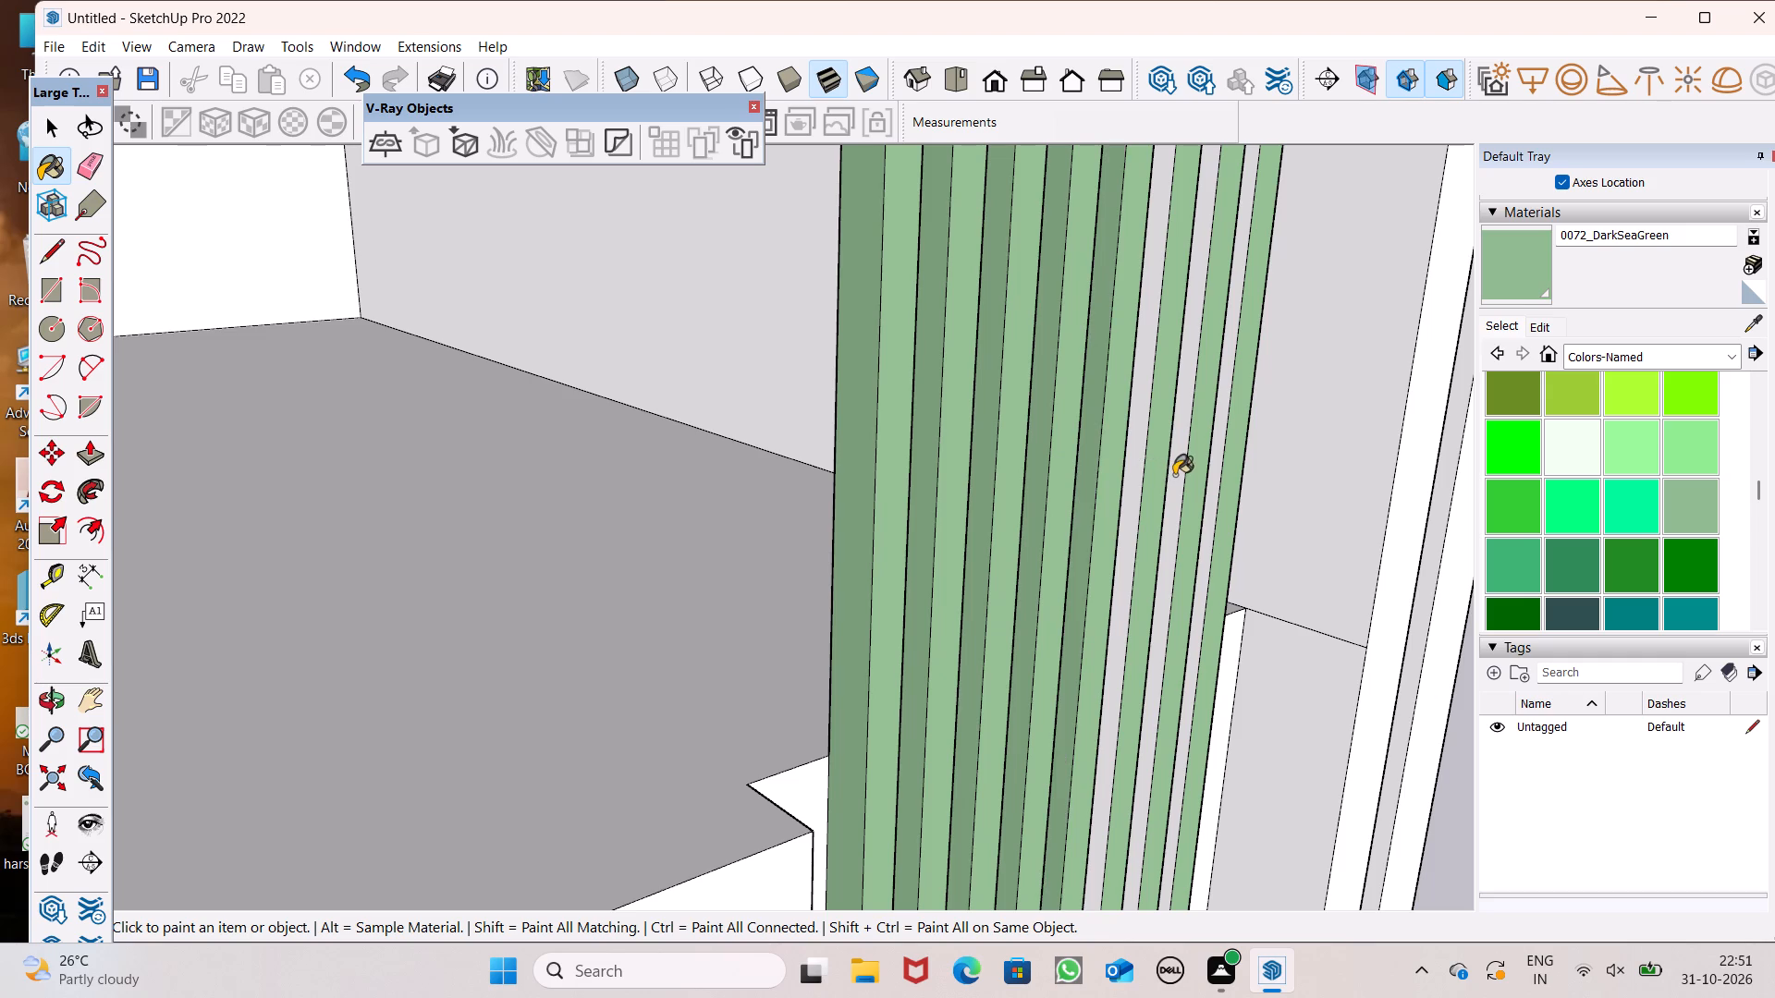
pyautogui.click(1174, 475)
pyautogui.click(1214, 464)
# Paint the opposite side faces of the upper-floor slats with 0072_DarkSeaGreen, undoing any stray fill.
pyautogui.scroll(-7, 1169, 323)
pyautogui.moveTo(1201, 381); pyautogui.dragTo(685, 386, button='middle')
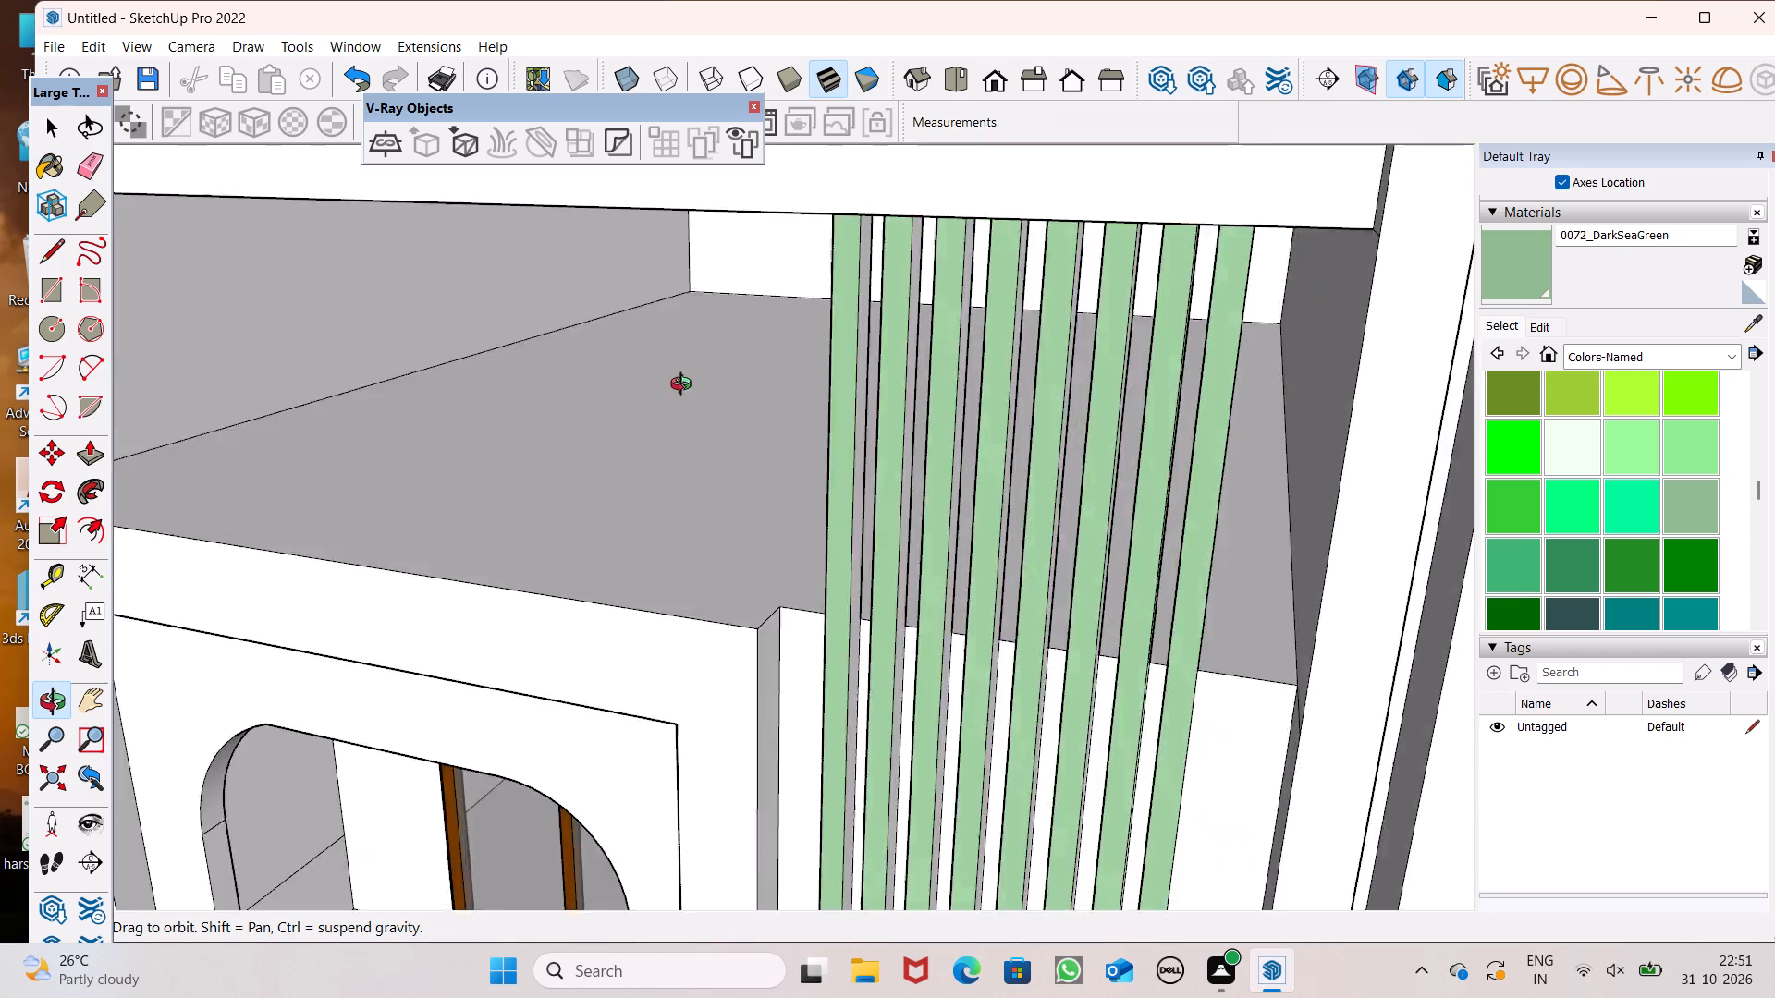
pyautogui.moveTo(685, 386); pyautogui.dragTo(516, 350, button='middle')
pyautogui.scroll(3, 957, 447)
pyautogui.click(1034, 471)
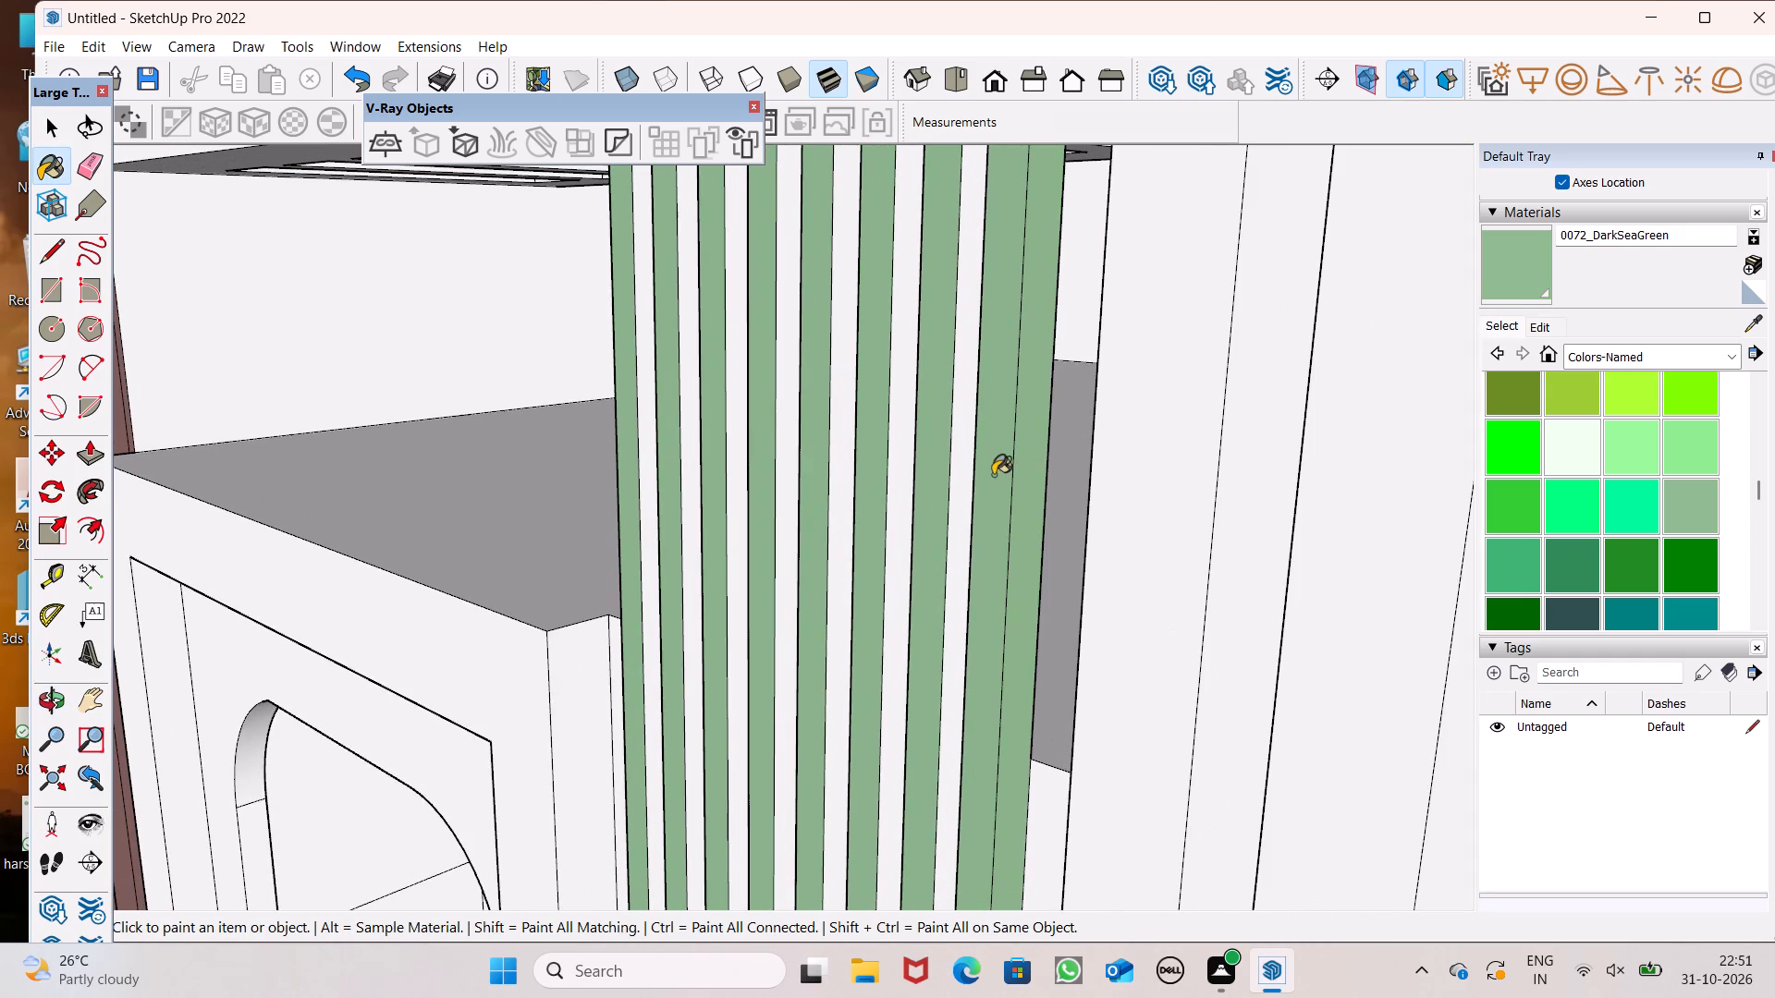
pyautogui.click(951, 470)
pyautogui.click(953, 448)
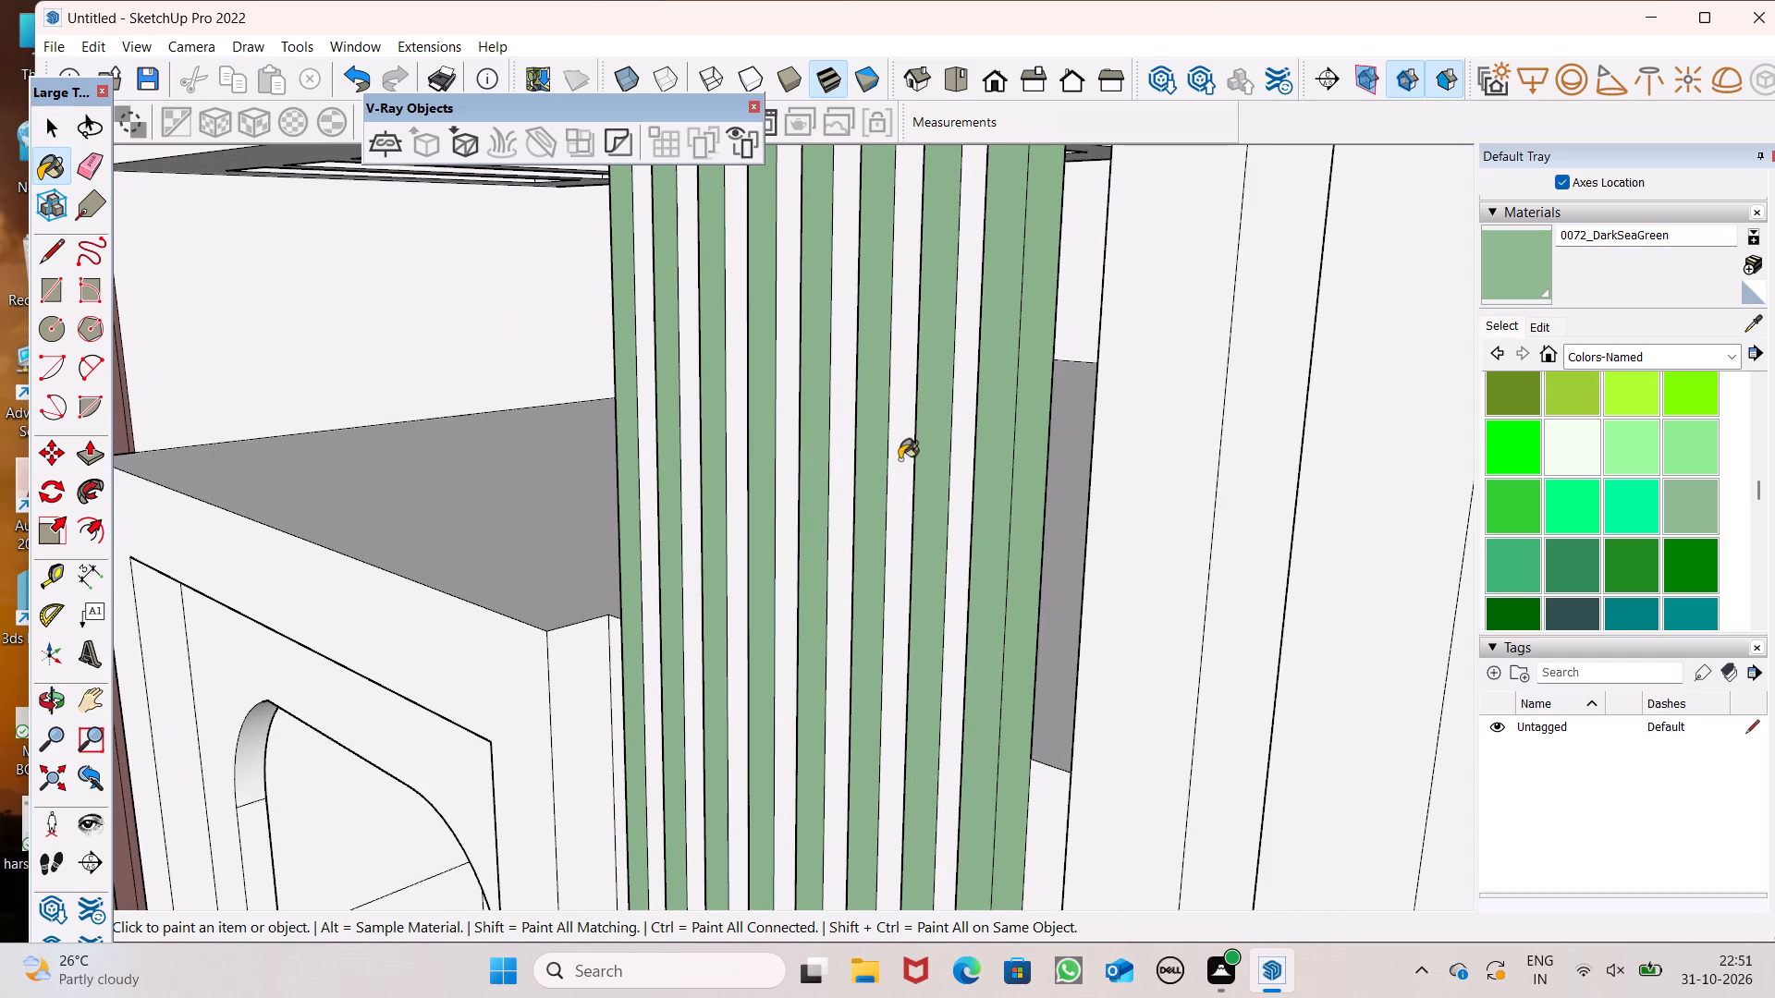
pyautogui.click(891, 459)
pyautogui.click(830, 435)
pyautogui.moveTo(839, 430); pyautogui.dragTo(827, 429)
pyautogui.click(787, 438)
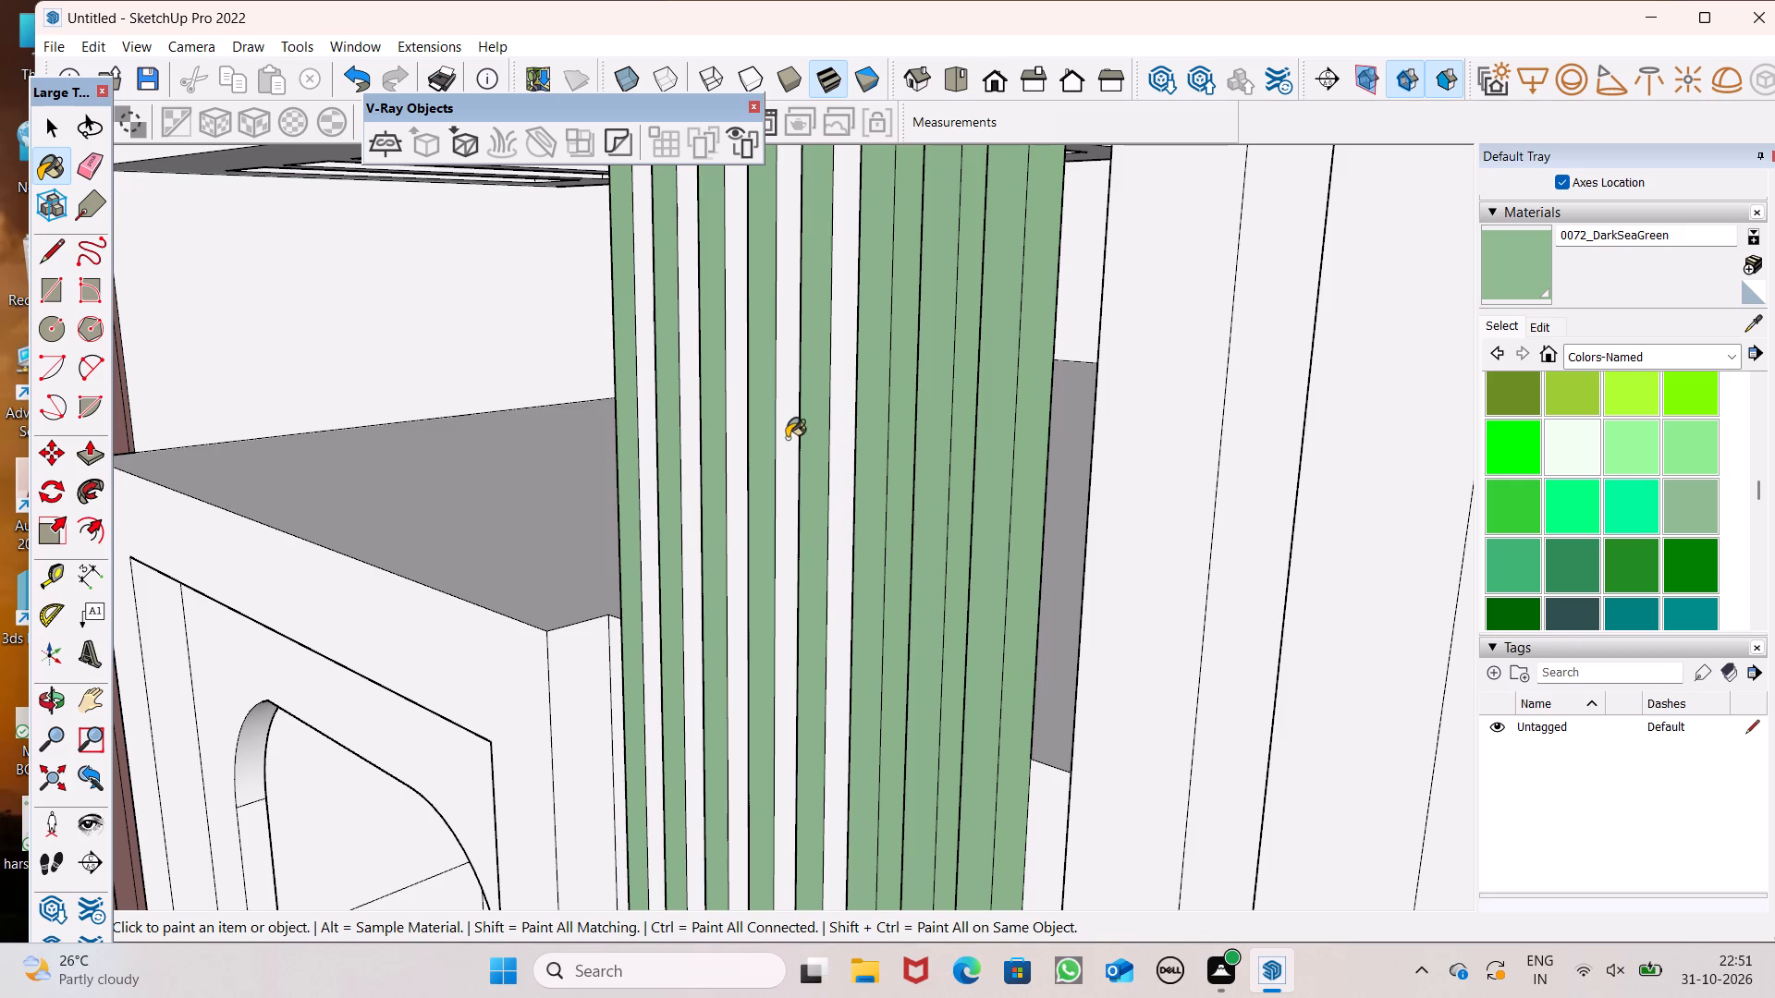
pyautogui.click(842, 425)
pyautogui.click(738, 444)
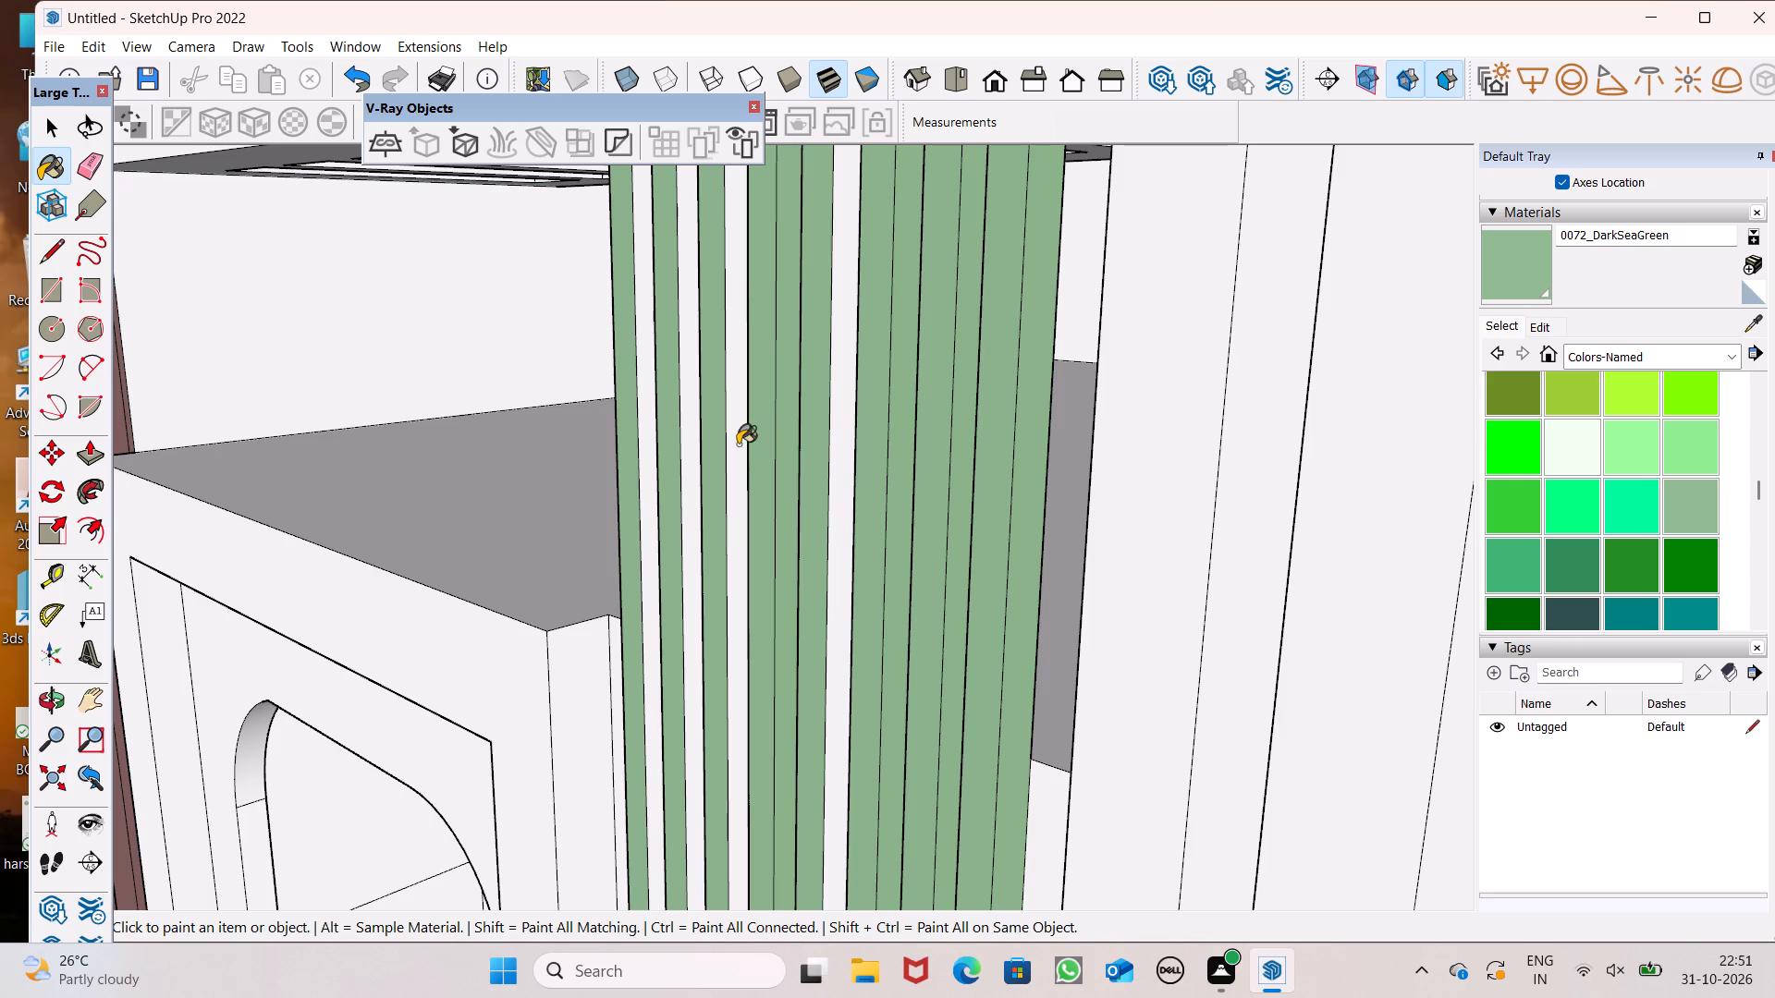
pyautogui.moveTo(687, 433); pyautogui.dragTo(677, 424)
pyautogui.moveTo(652, 409); pyautogui.dragTo(612, 381)
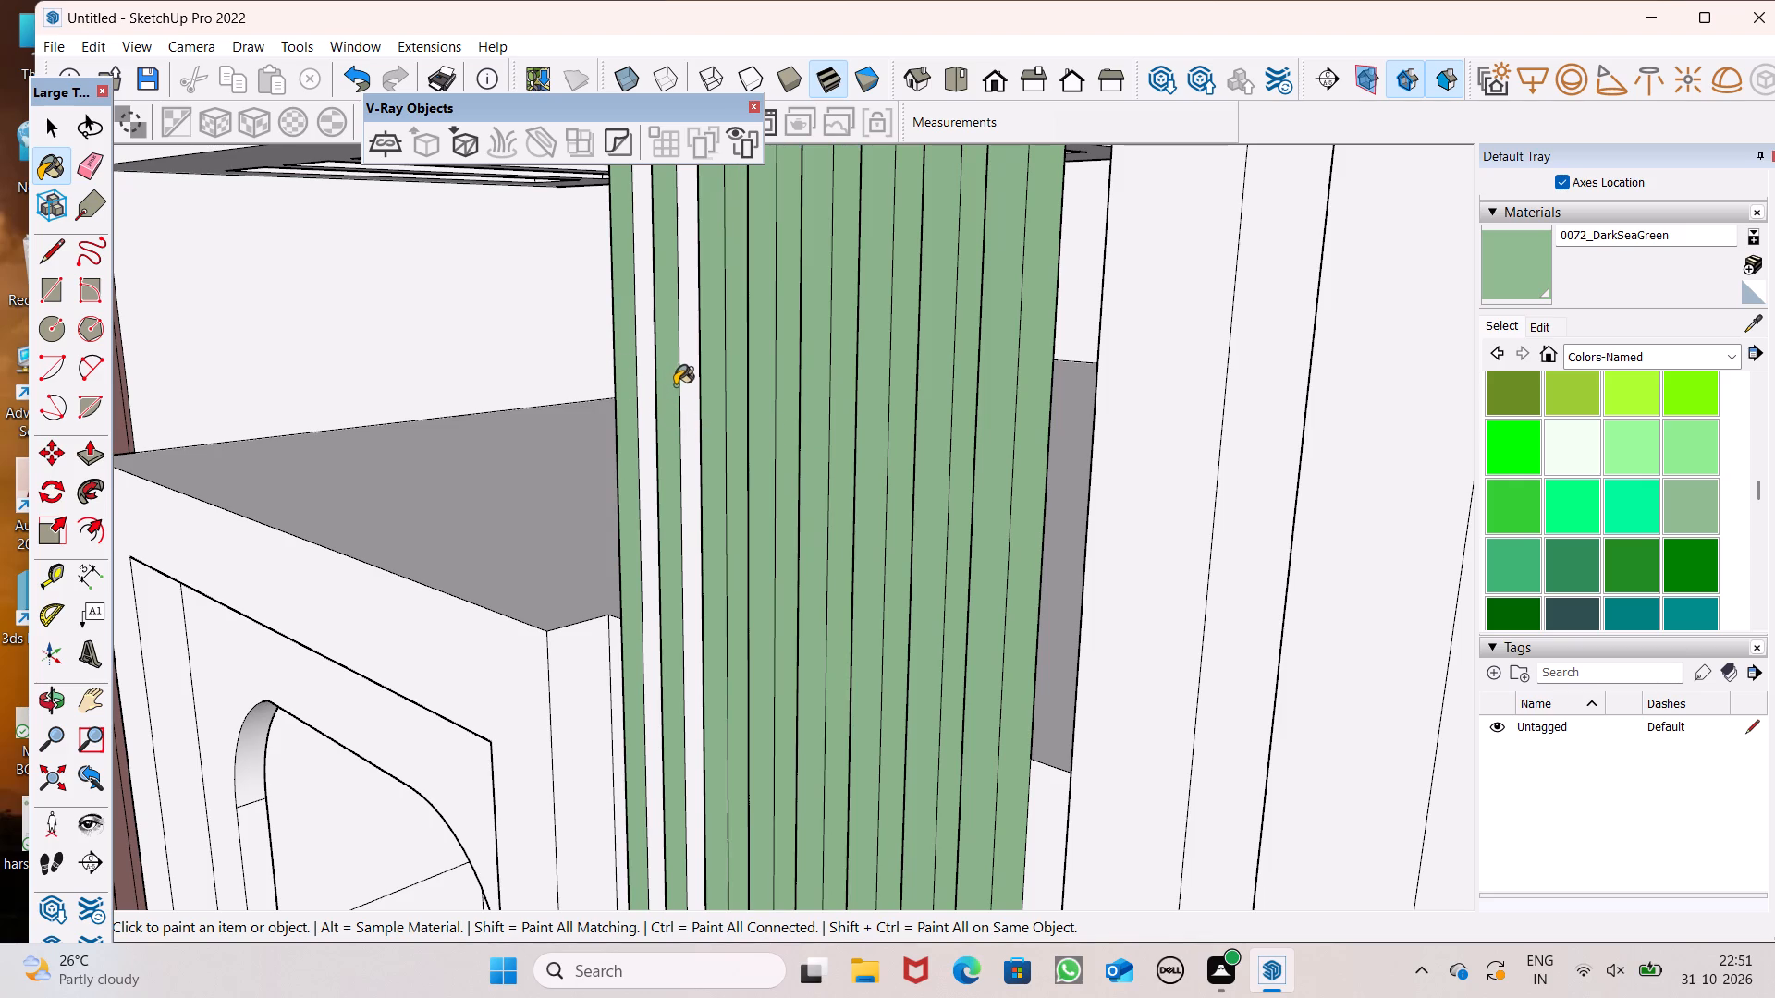
pyautogui.hotkey('ctrl', 'z')
pyautogui.scroll(7, 673, 384)
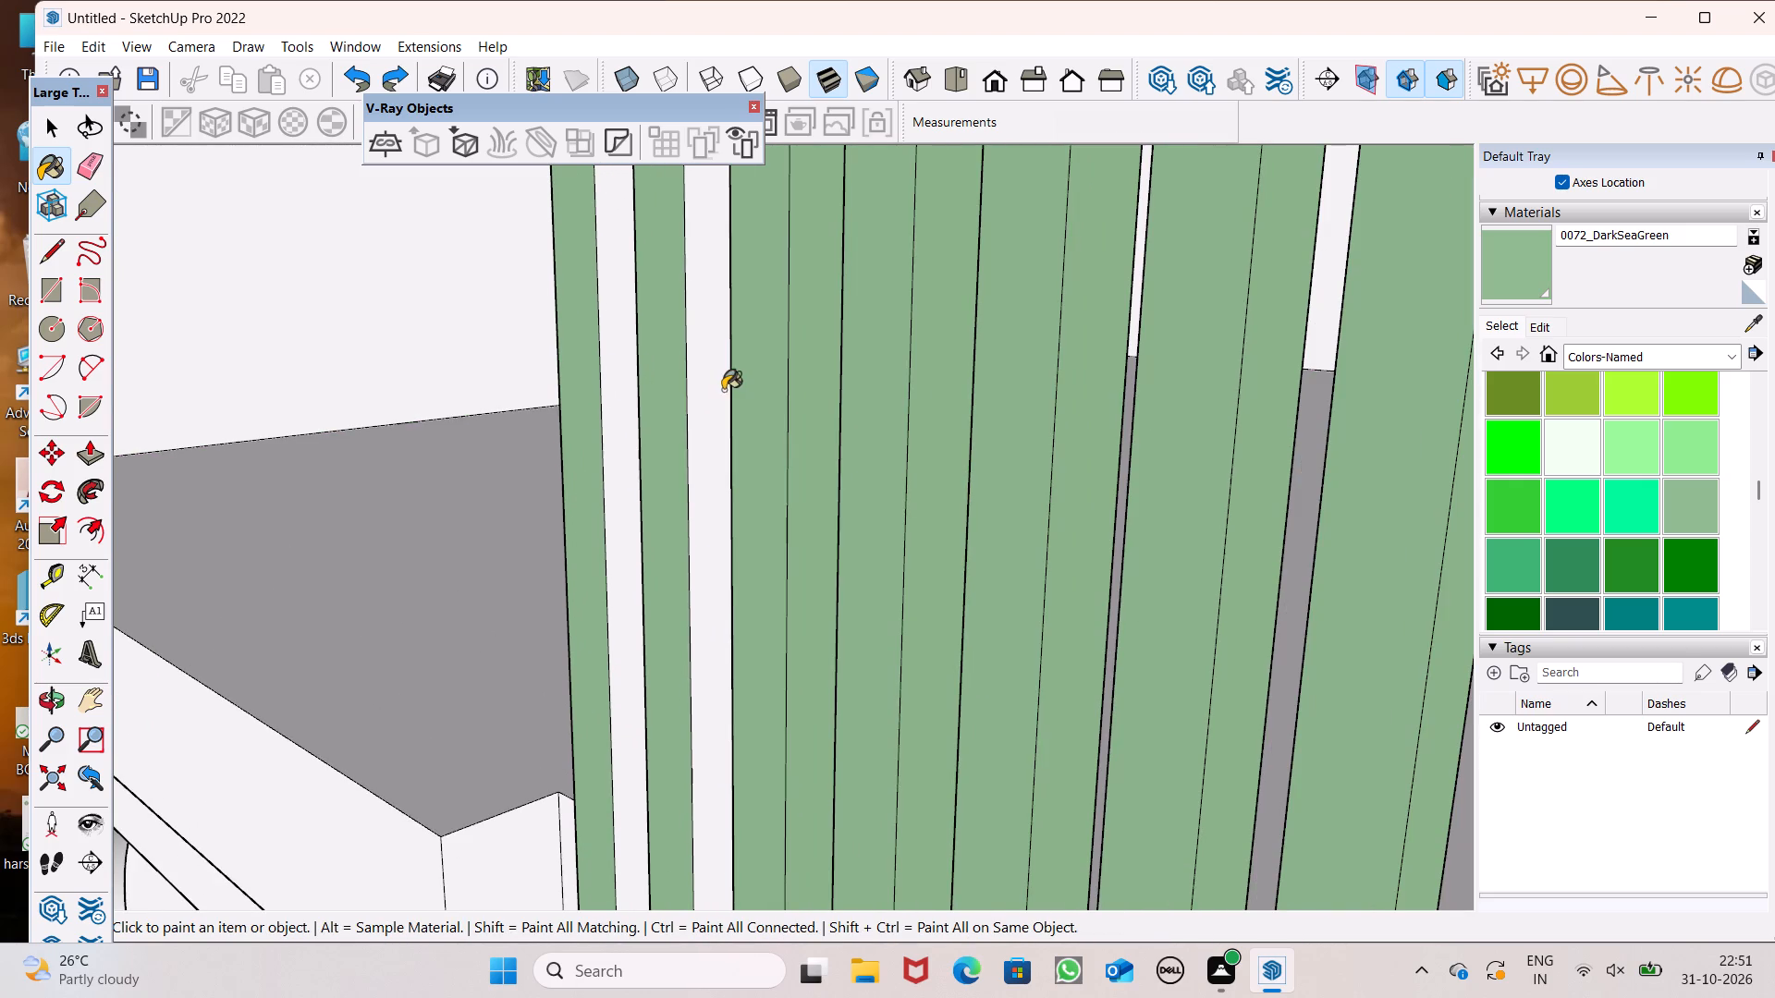
pyautogui.click(702, 390)
pyautogui.click(606, 383)
pyautogui.scroll(-7, 840, 334)
pyautogui.moveTo(889, 406); pyautogui.dragTo(1106, 431, button='middle')
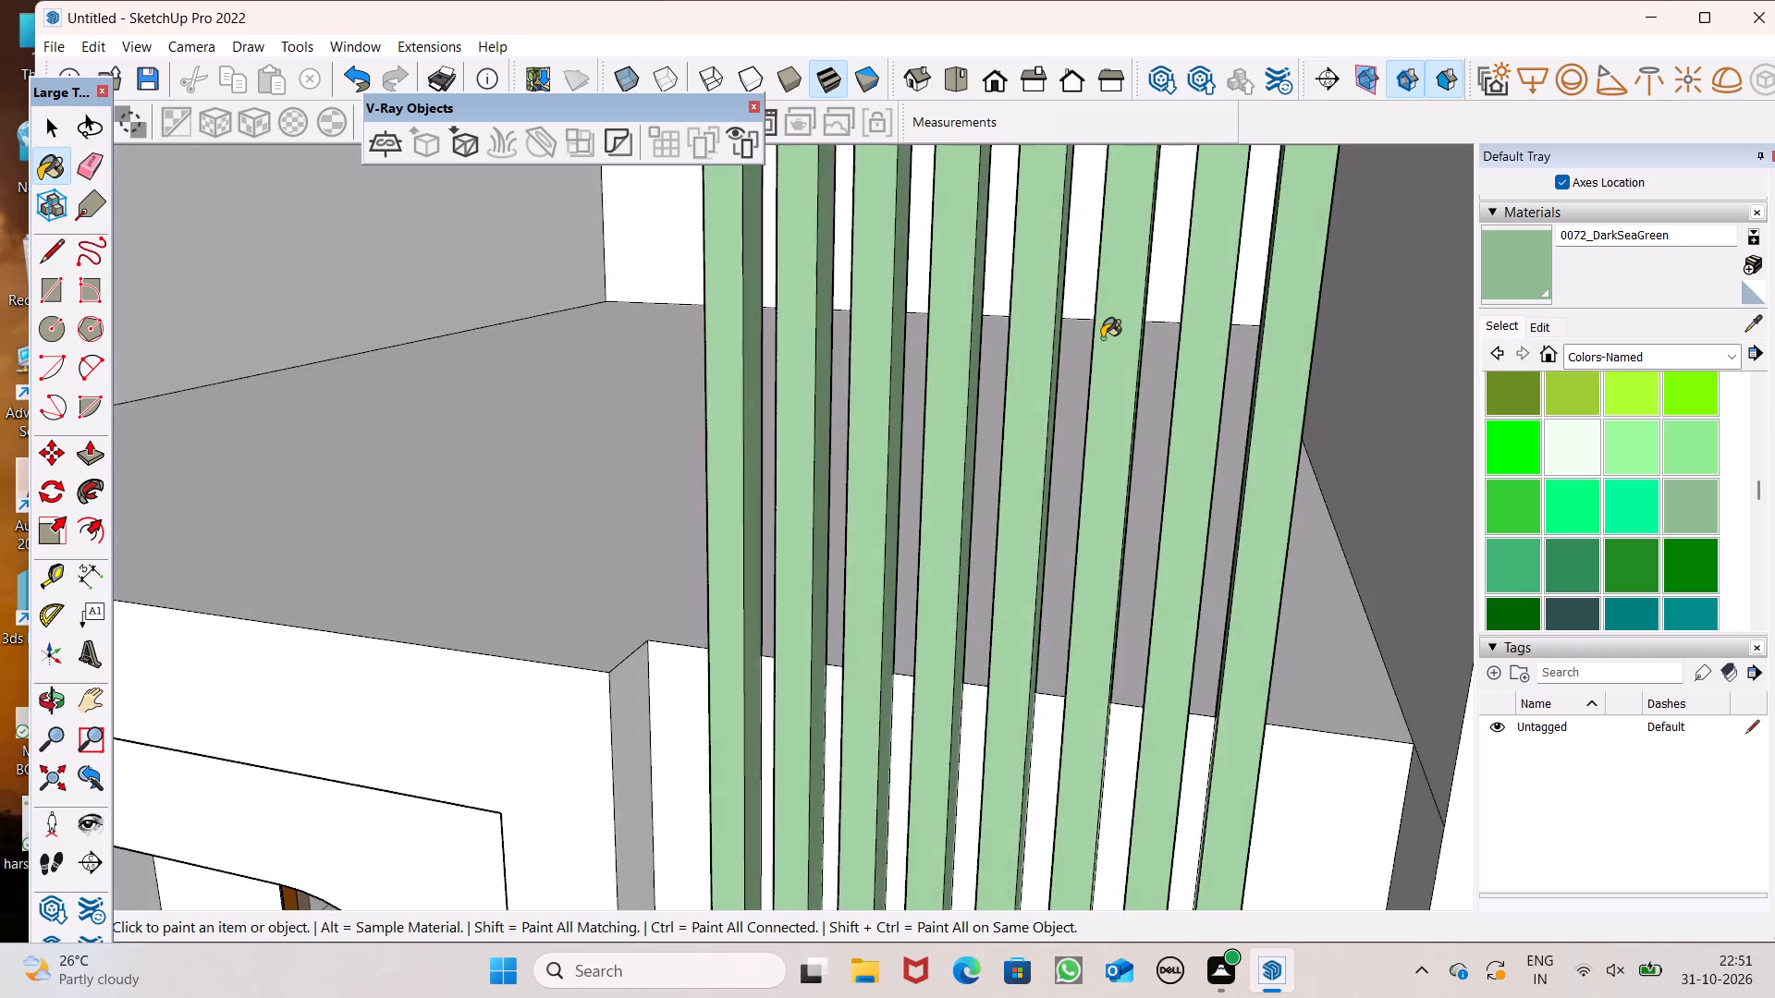
# Paint the front and outward side faces of the three lower-floor slats farthest from the brown fins with 0072_DarkSeaGreen.
pyautogui.scroll(-19, 1102, 338)
pyautogui.moveTo(1053, 408); pyautogui.dragTo(1157, 495, button='middle')
pyautogui.scroll(-3, 1096, 412)
pyautogui.scroll(9, 857, 657)
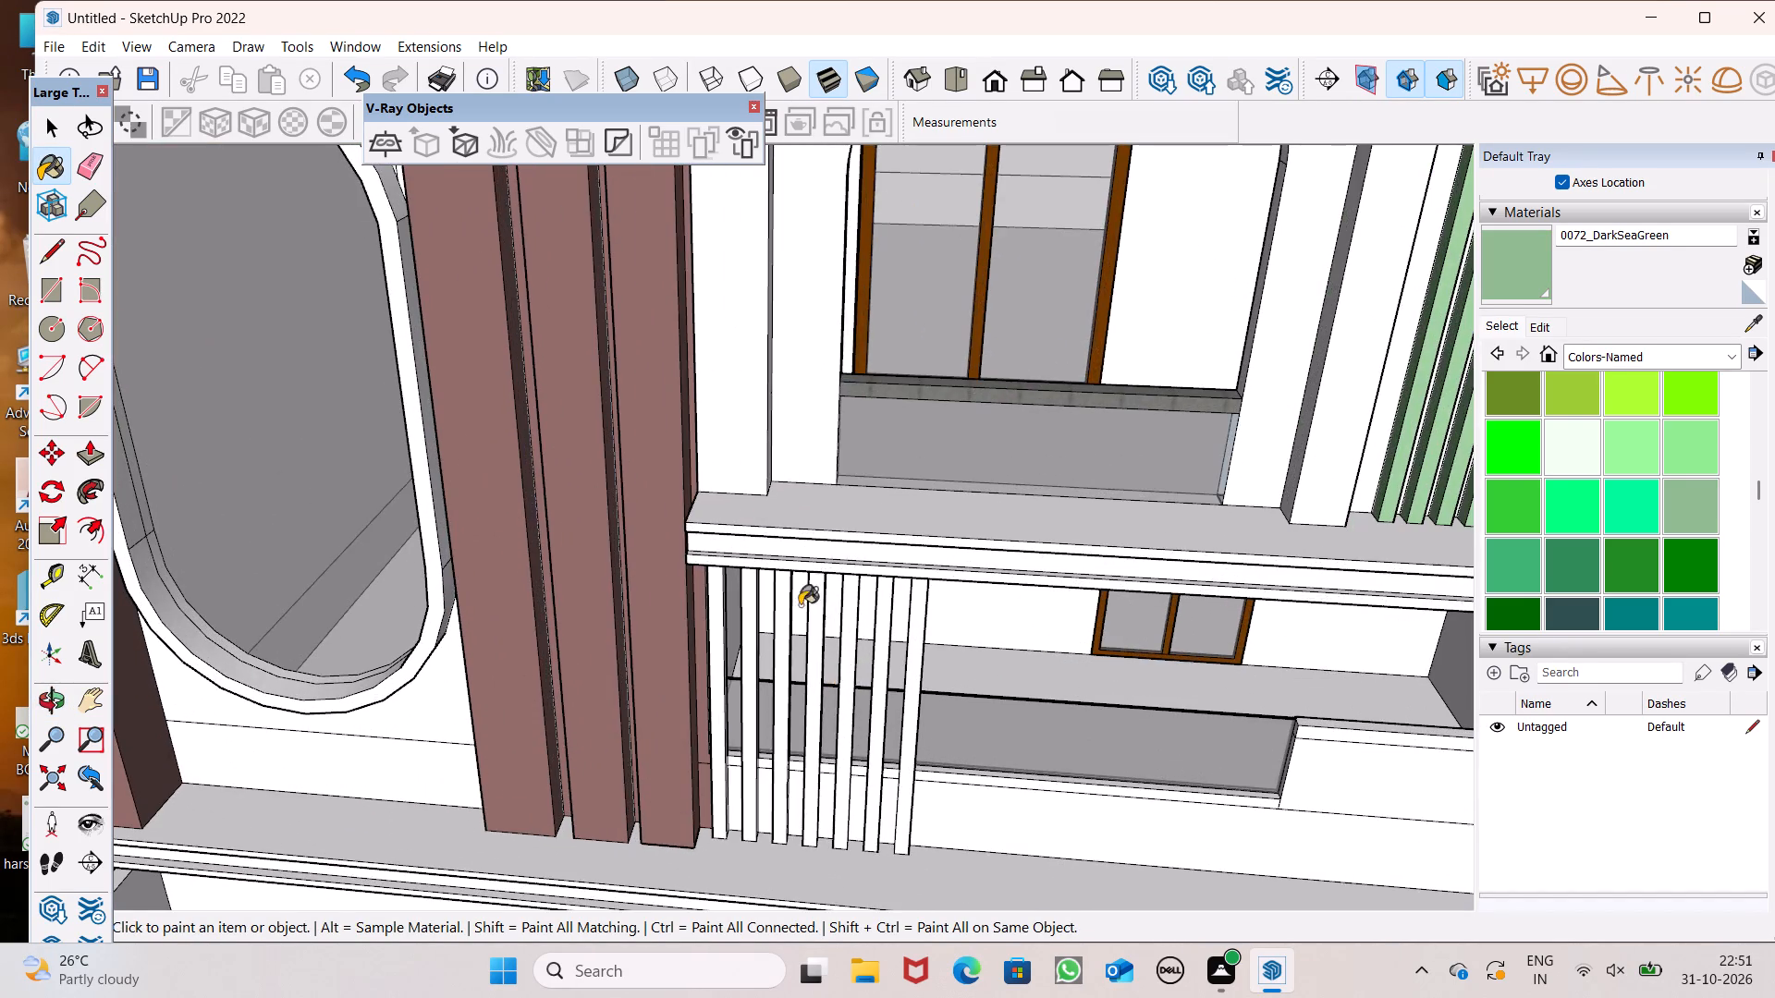
pyautogui.scroll(-5, 786, 586)
pyautogui.moveTo(836, 717); pyautogui.dragTo(405, 500, button='middle')
pyautogui.scroll(8, 405, 500)
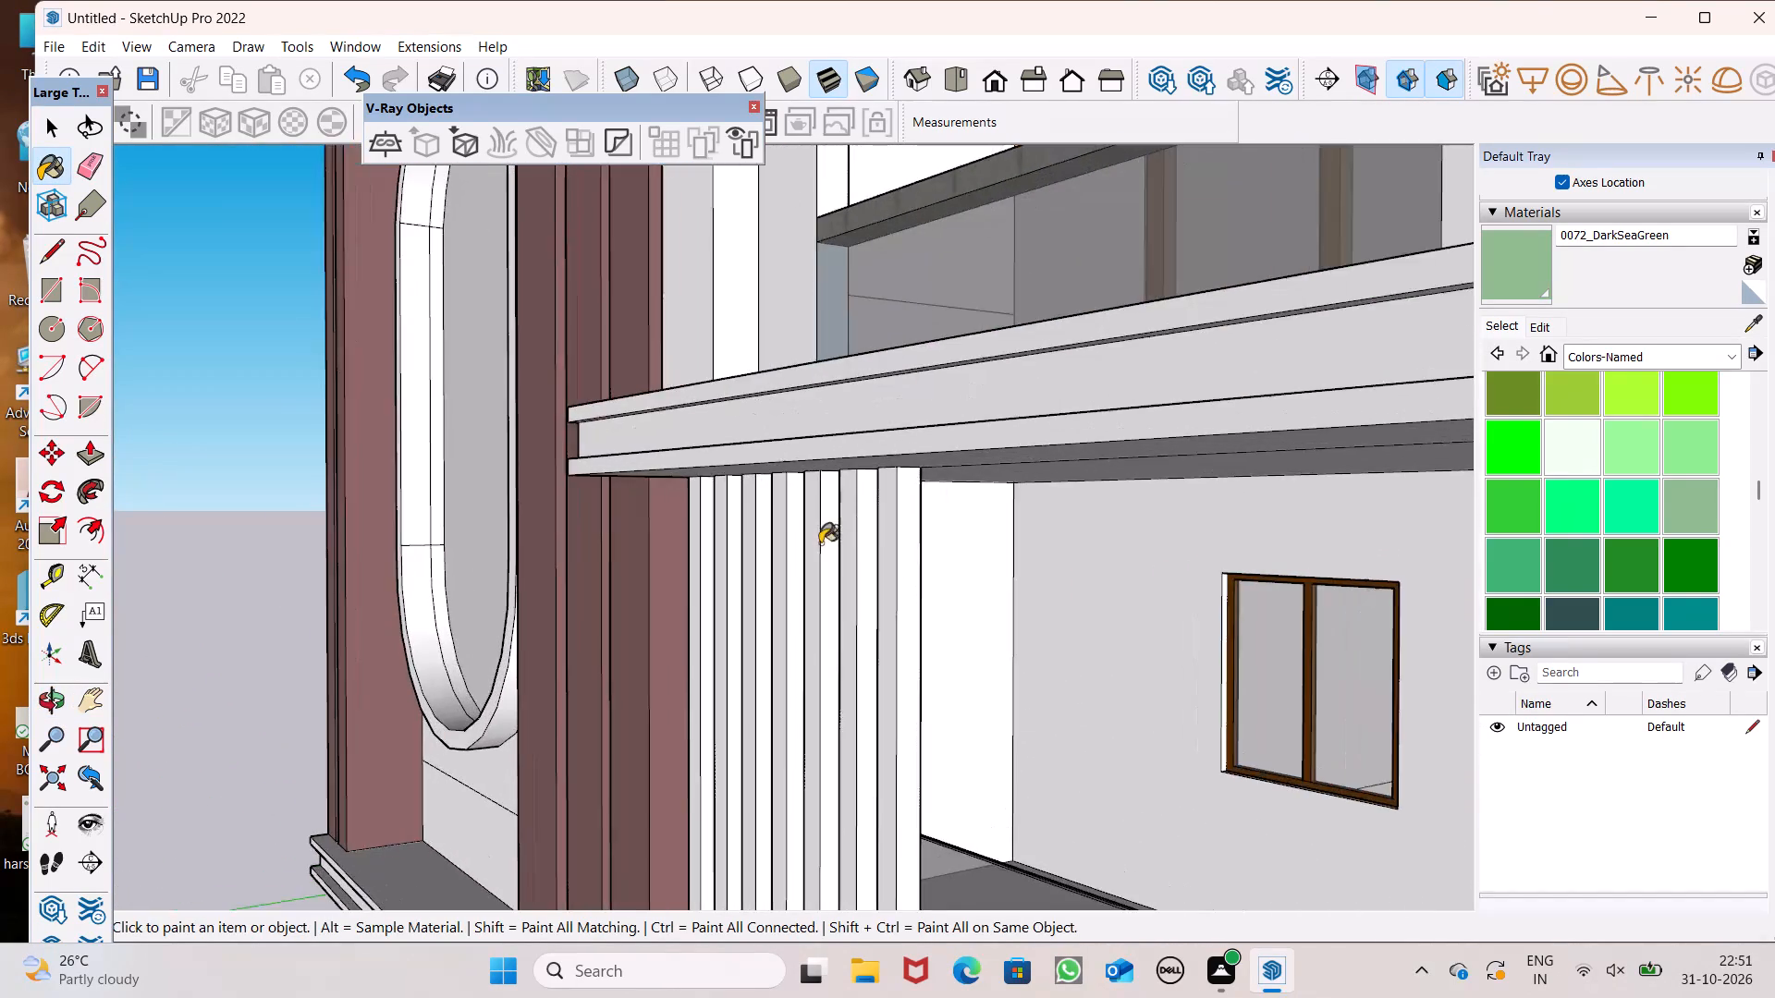
pyautogui.scroll(7, 820, 543)
pyautogui.click(928, 523)
pyautogui.click(908, 510)
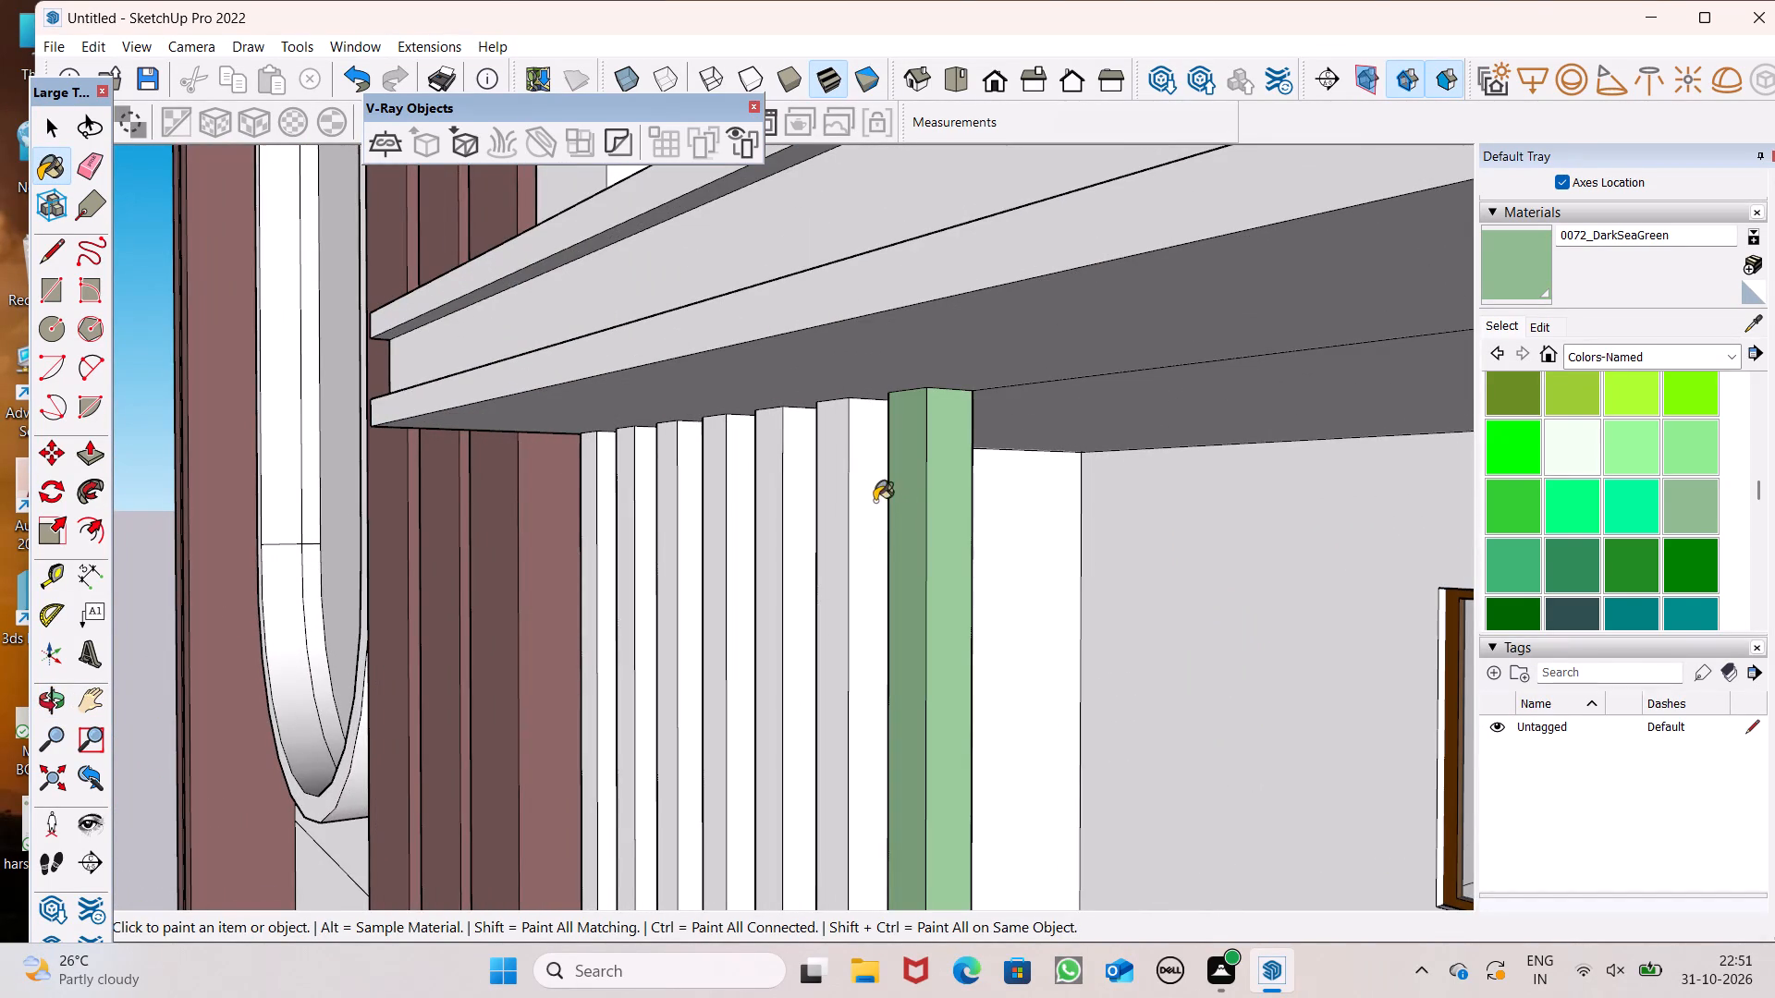
pyautogui.click(868, 496)
pyautogui.click(838, 490)
pyautogui.click(786, 480)
pyautogui.click(772, 476)
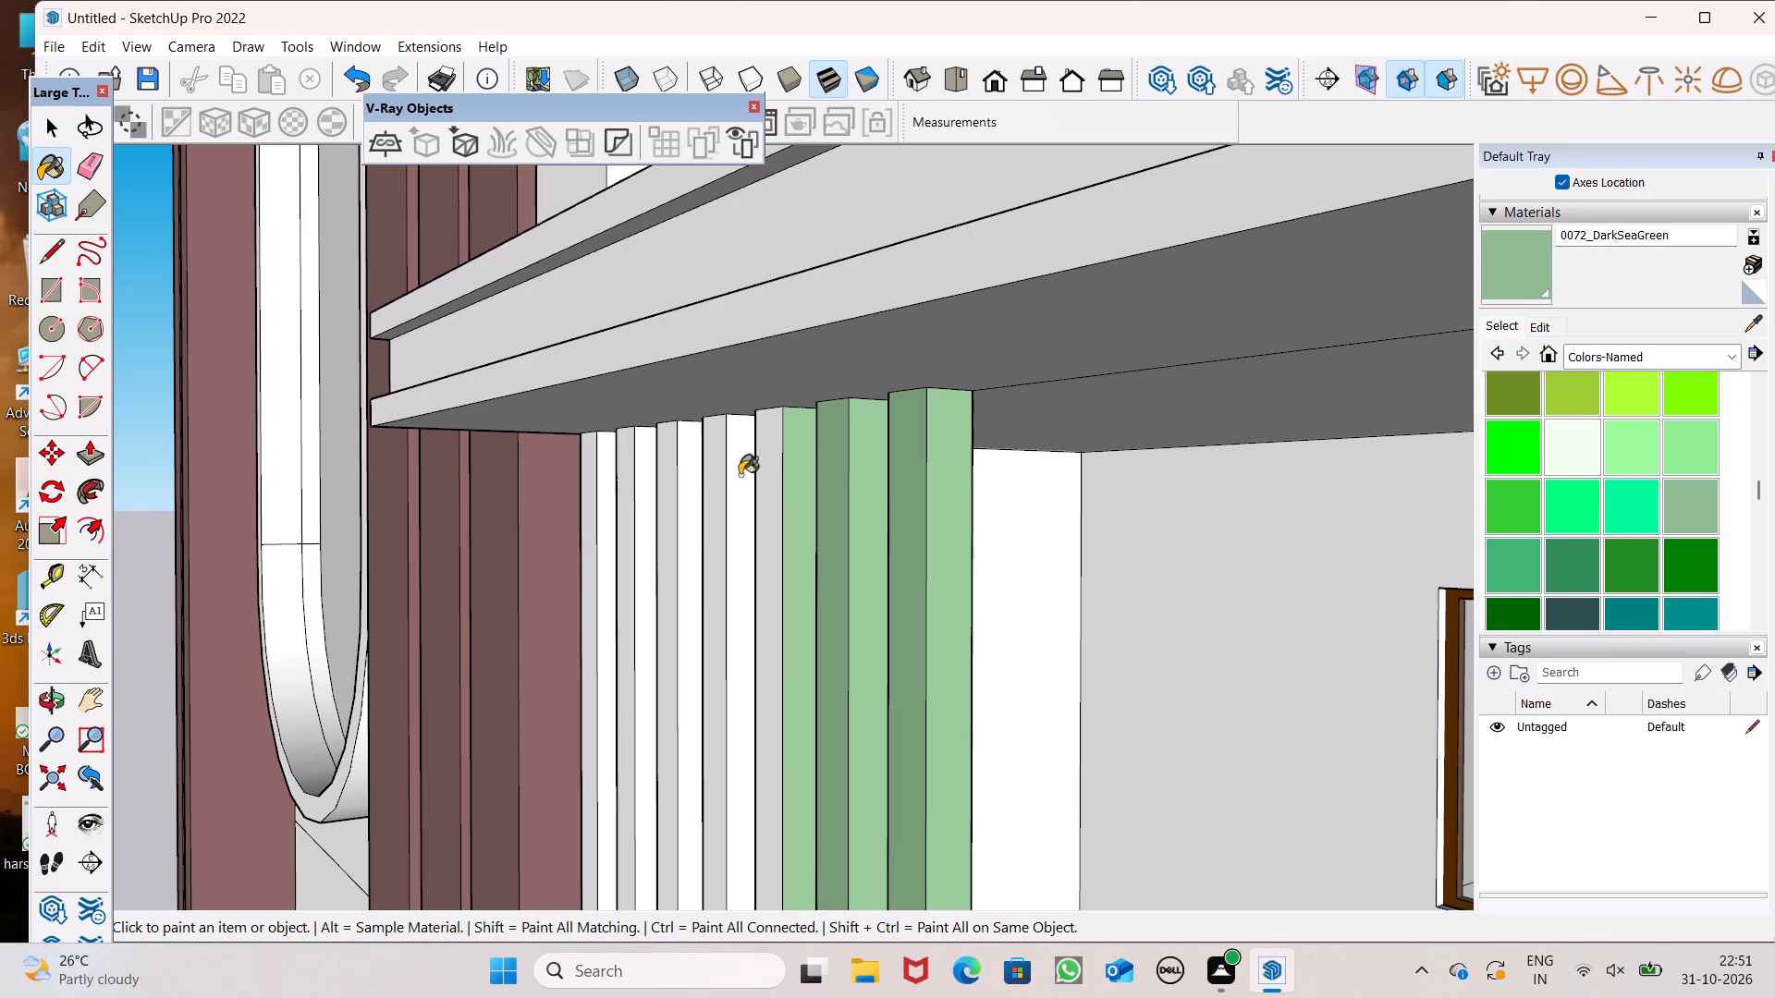
# Paint the front and same-side faces of the remaining four lower-floor slats beside the brown fins with 0072_DarkSeaGreen.
pyautogui.click(740, 475)
pyautogui.click(705, 476)
pyautogui.click(679, 475)
pyautogui.click(655, 480)
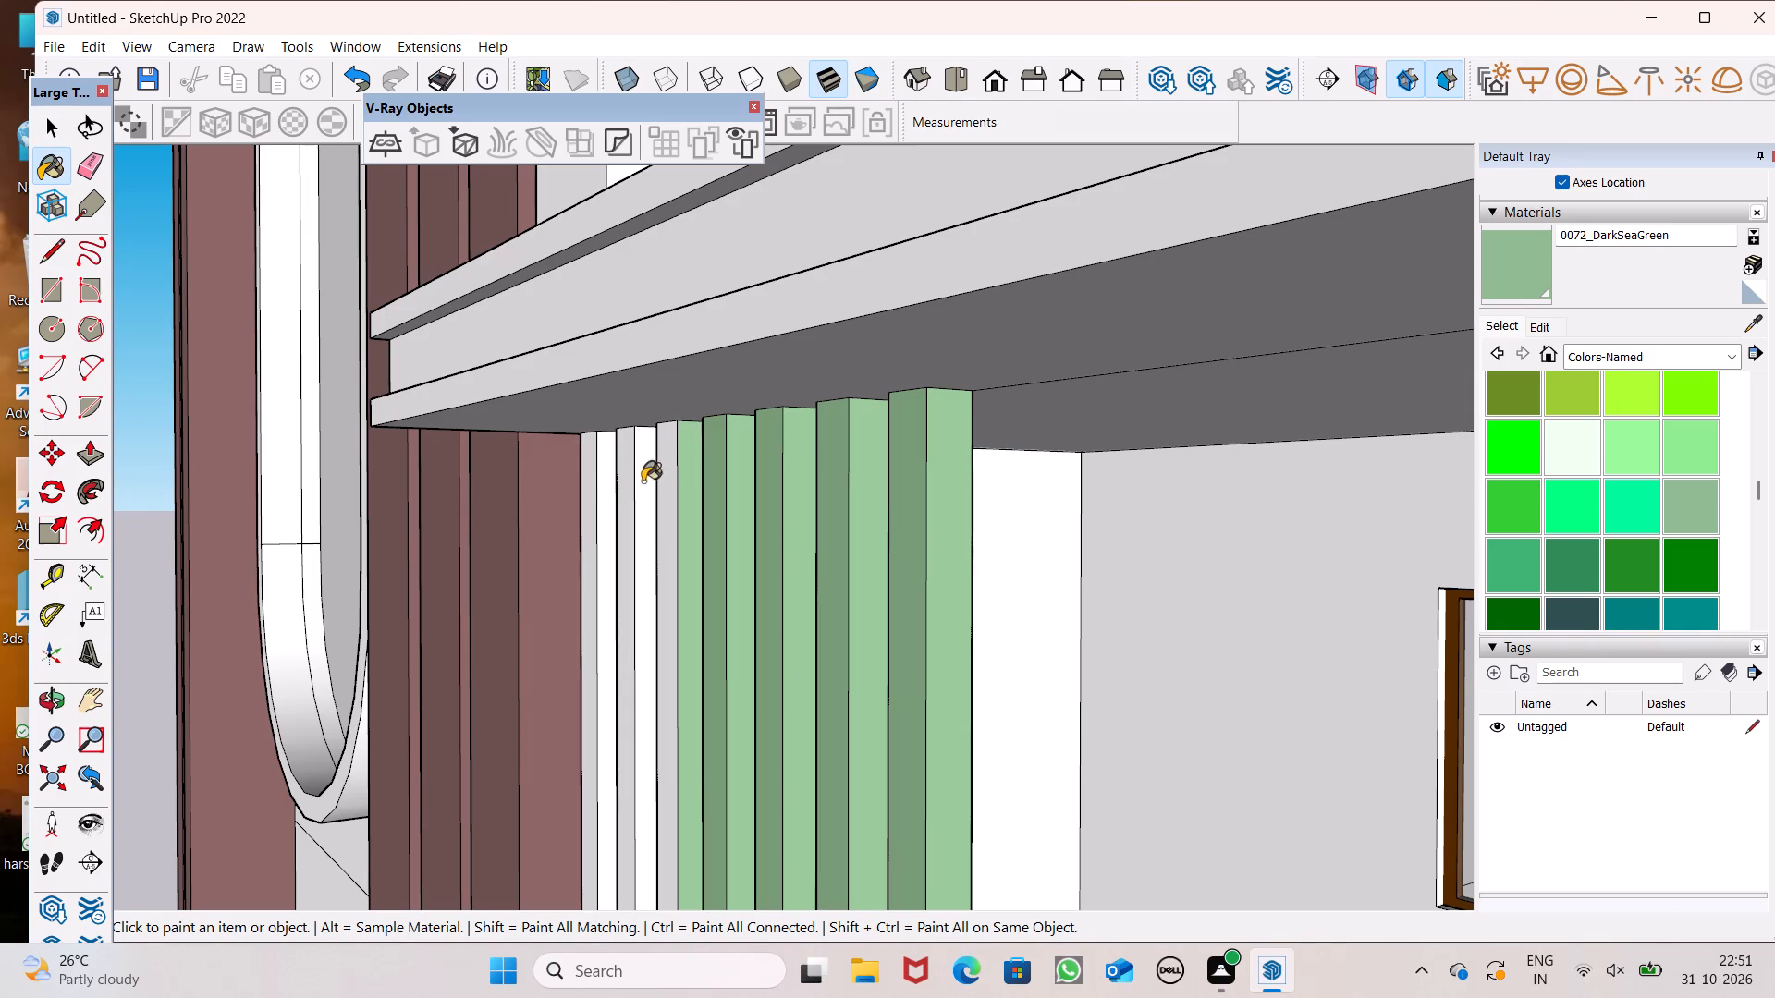
pyautogui.click(613, 489)
pyautogui.click(581, 492)
pyautogui.click(585, 493)
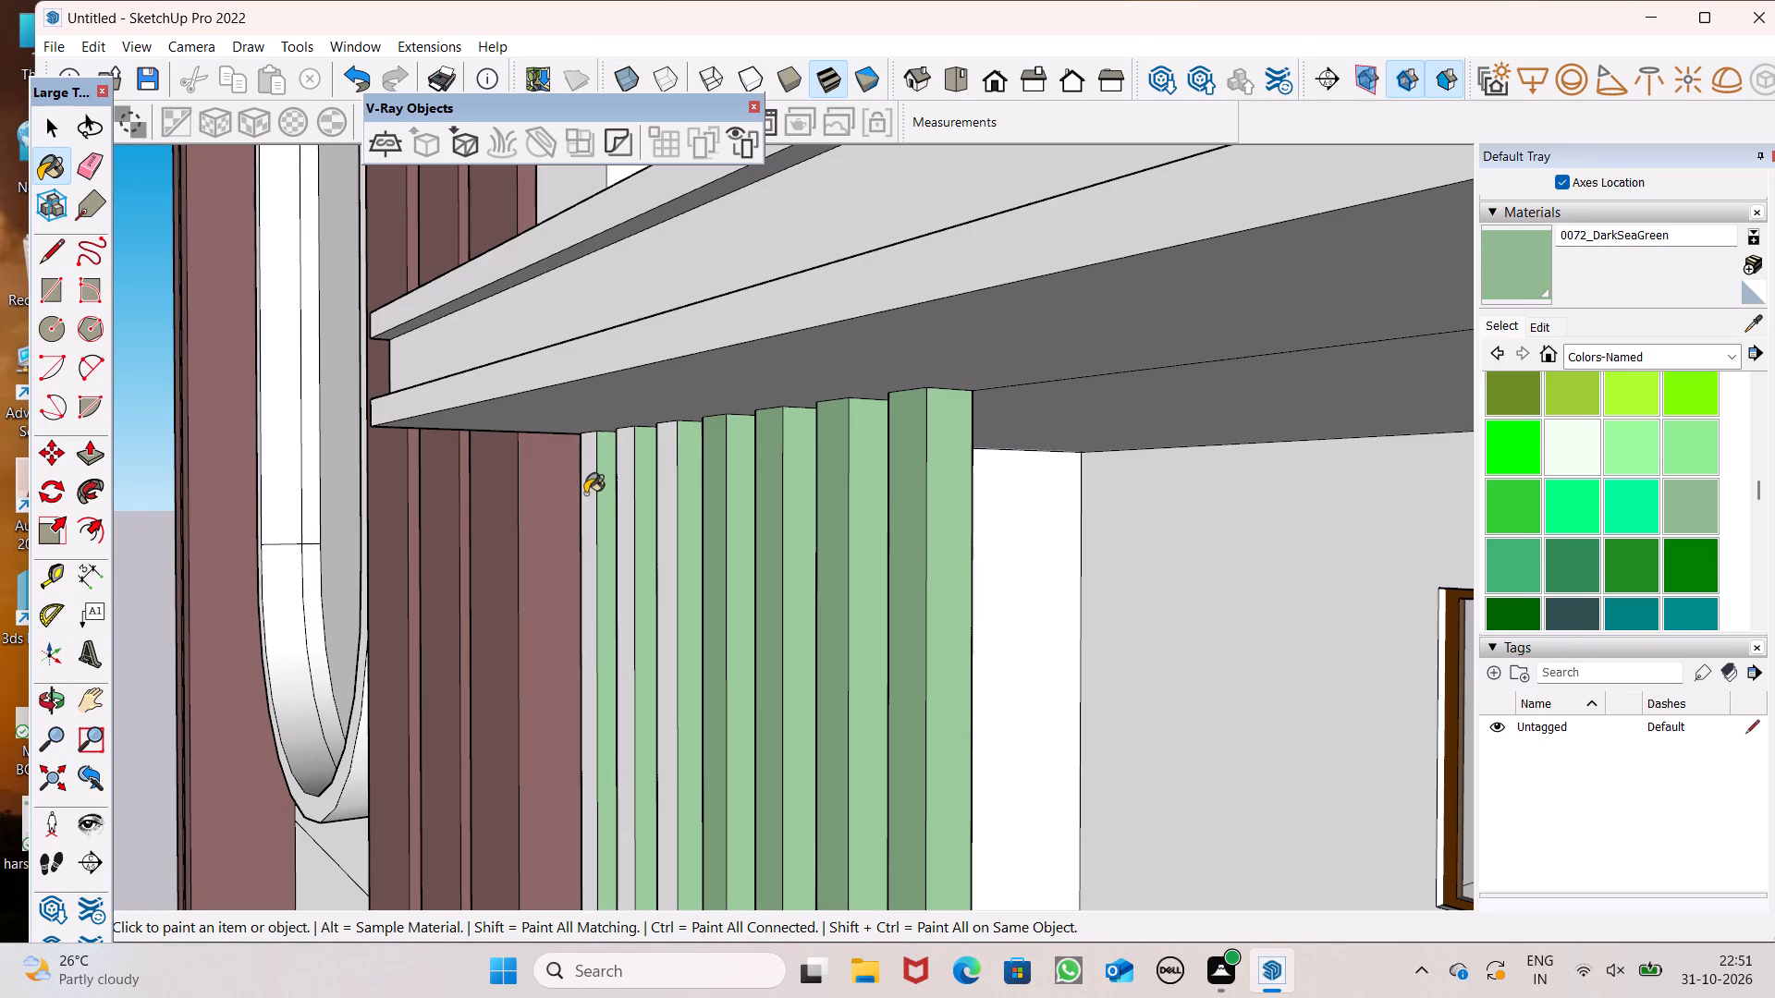
pyautogui.scroll(7, 591, 503)
pyautogui.click(659, 510)
pyautogui.click(742, 517)
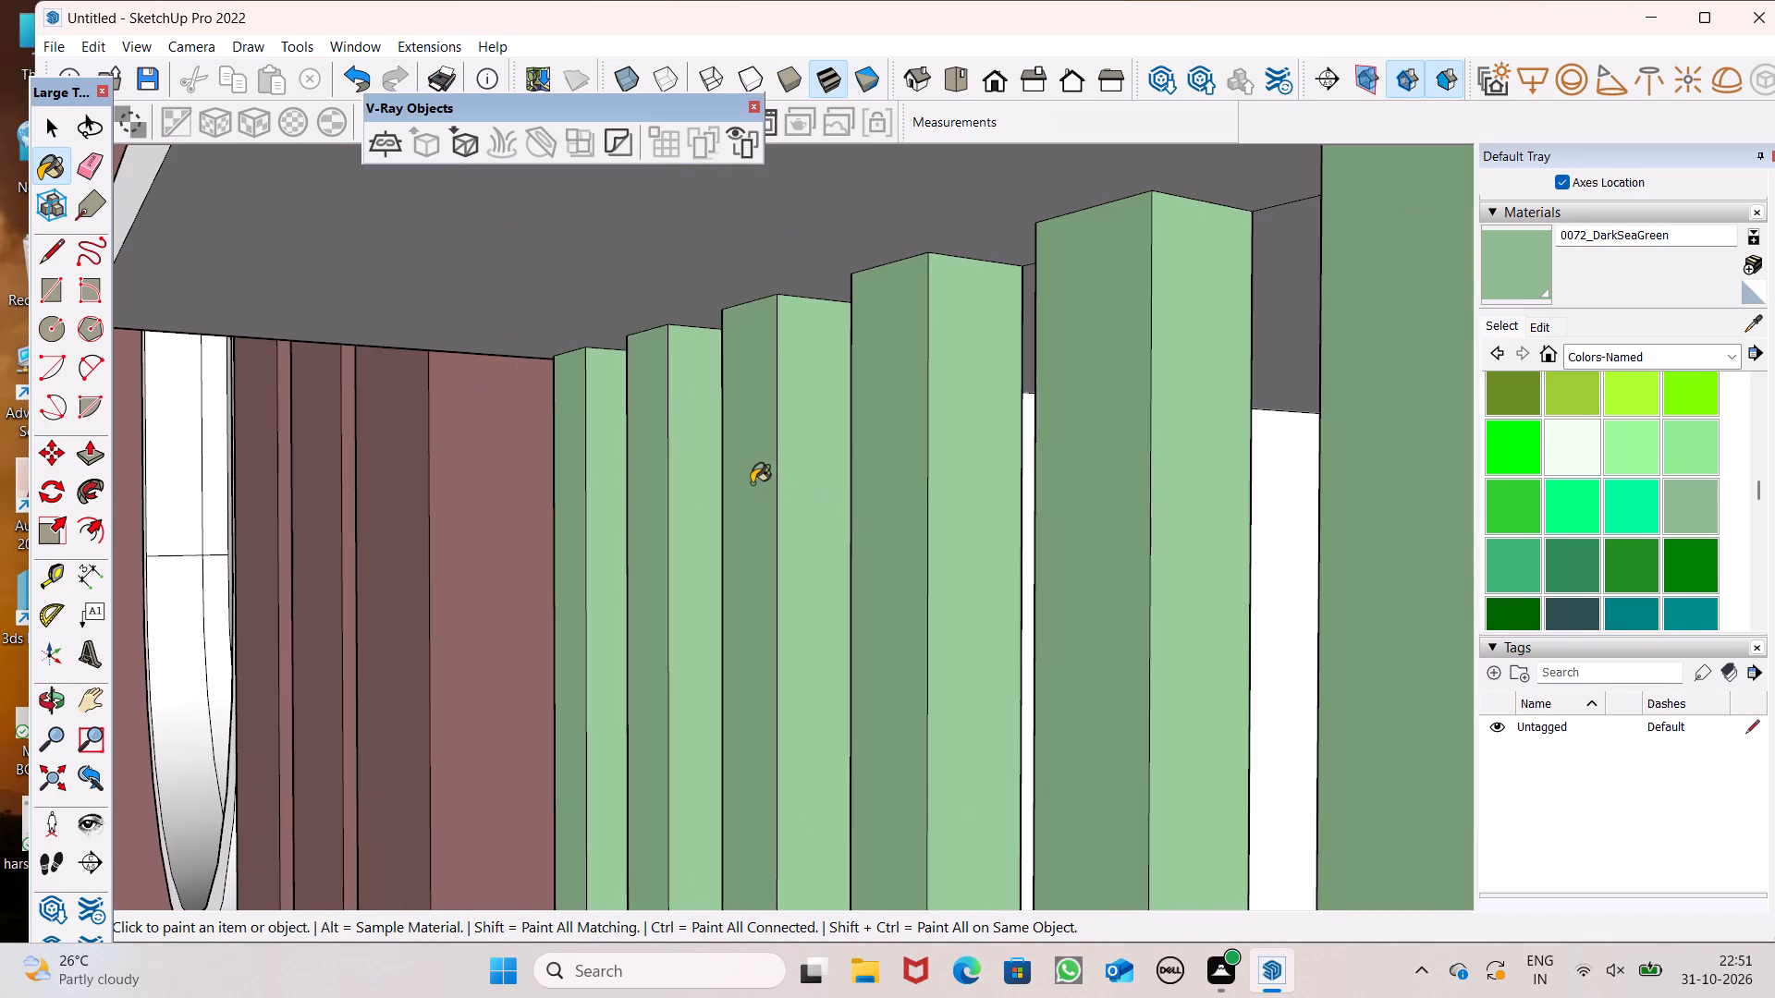
# Paint the inner side faces of the three lower-floor slats farthest from the brown fins with 0072_DarkSeaGreen.
pyautogui.scroll(-8, 754, 473)
pyautogui.moveTo(904, 558); pyautogui.dragTo(560, 584, button='middle')
pyautogui.scroll(6, 648, 576)
pyautogui.click(643, 576)
pyautogui.click(566, 580)
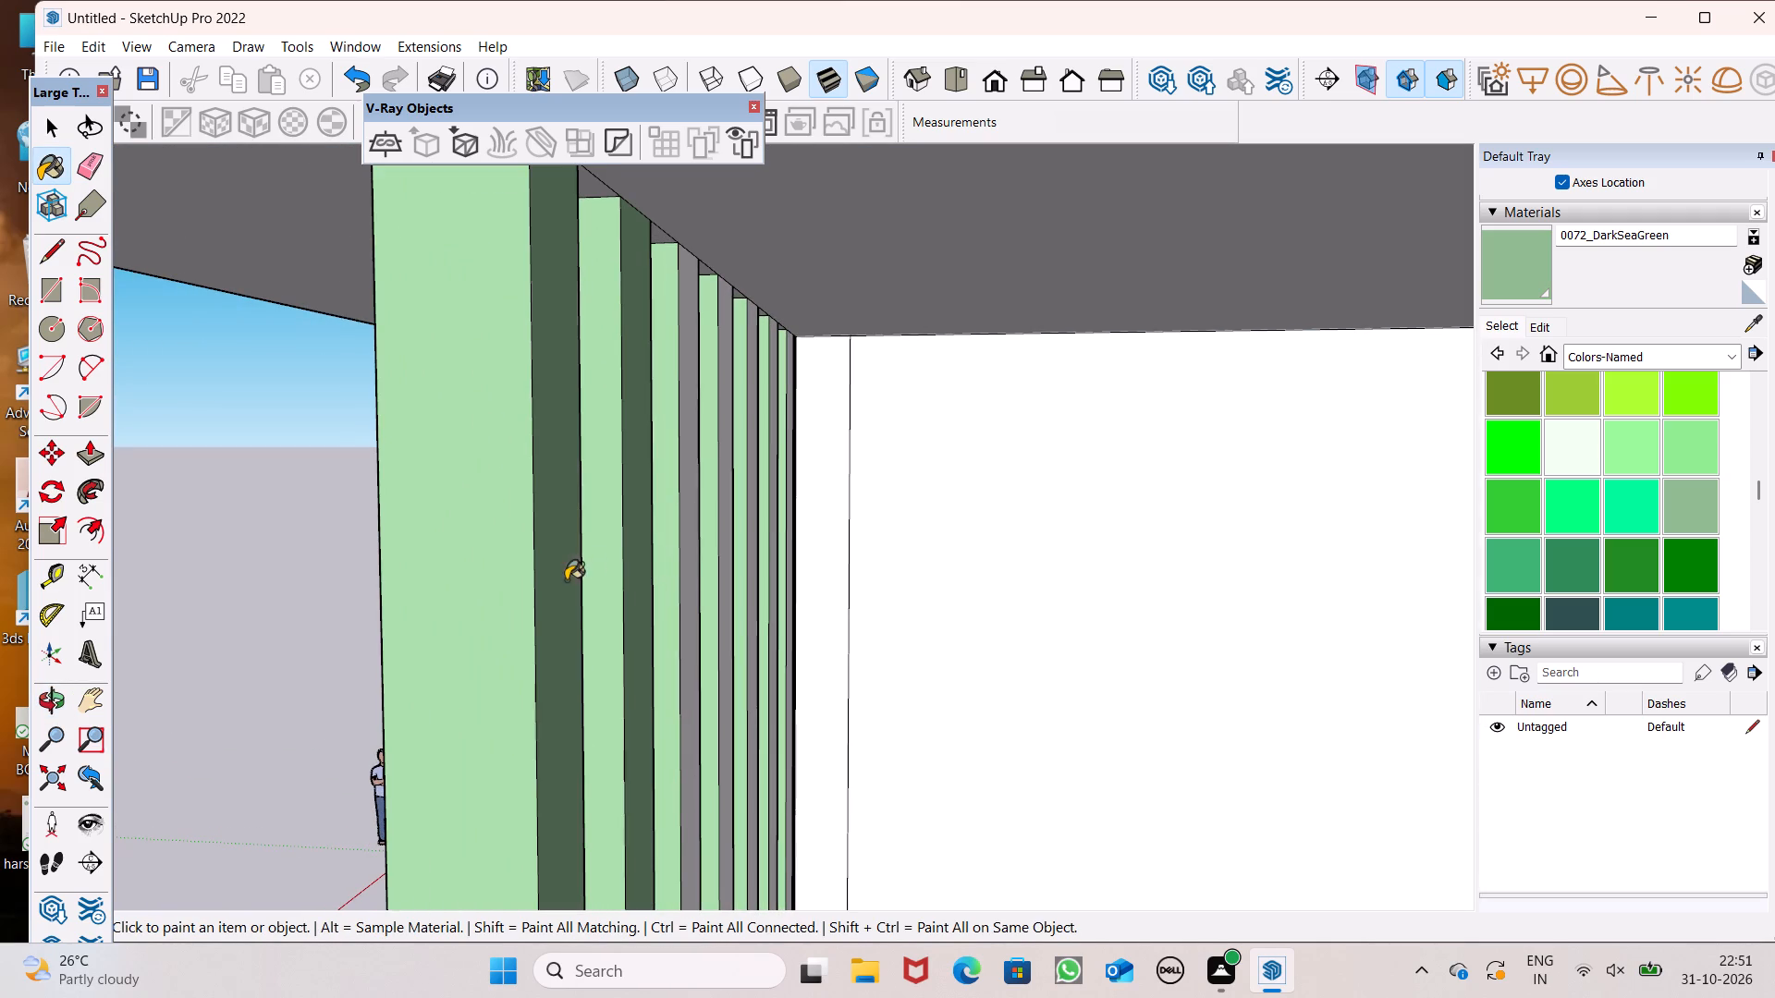
pyautogui.click(690, 588)
# Paint the inner side faces of the remaining lower-floor slats nearest the brown fins with 0072_DarkSeaGreen.
pyautogui.moveTo(721, 595); pyautogui.dragTo(677, 641, button='middle')
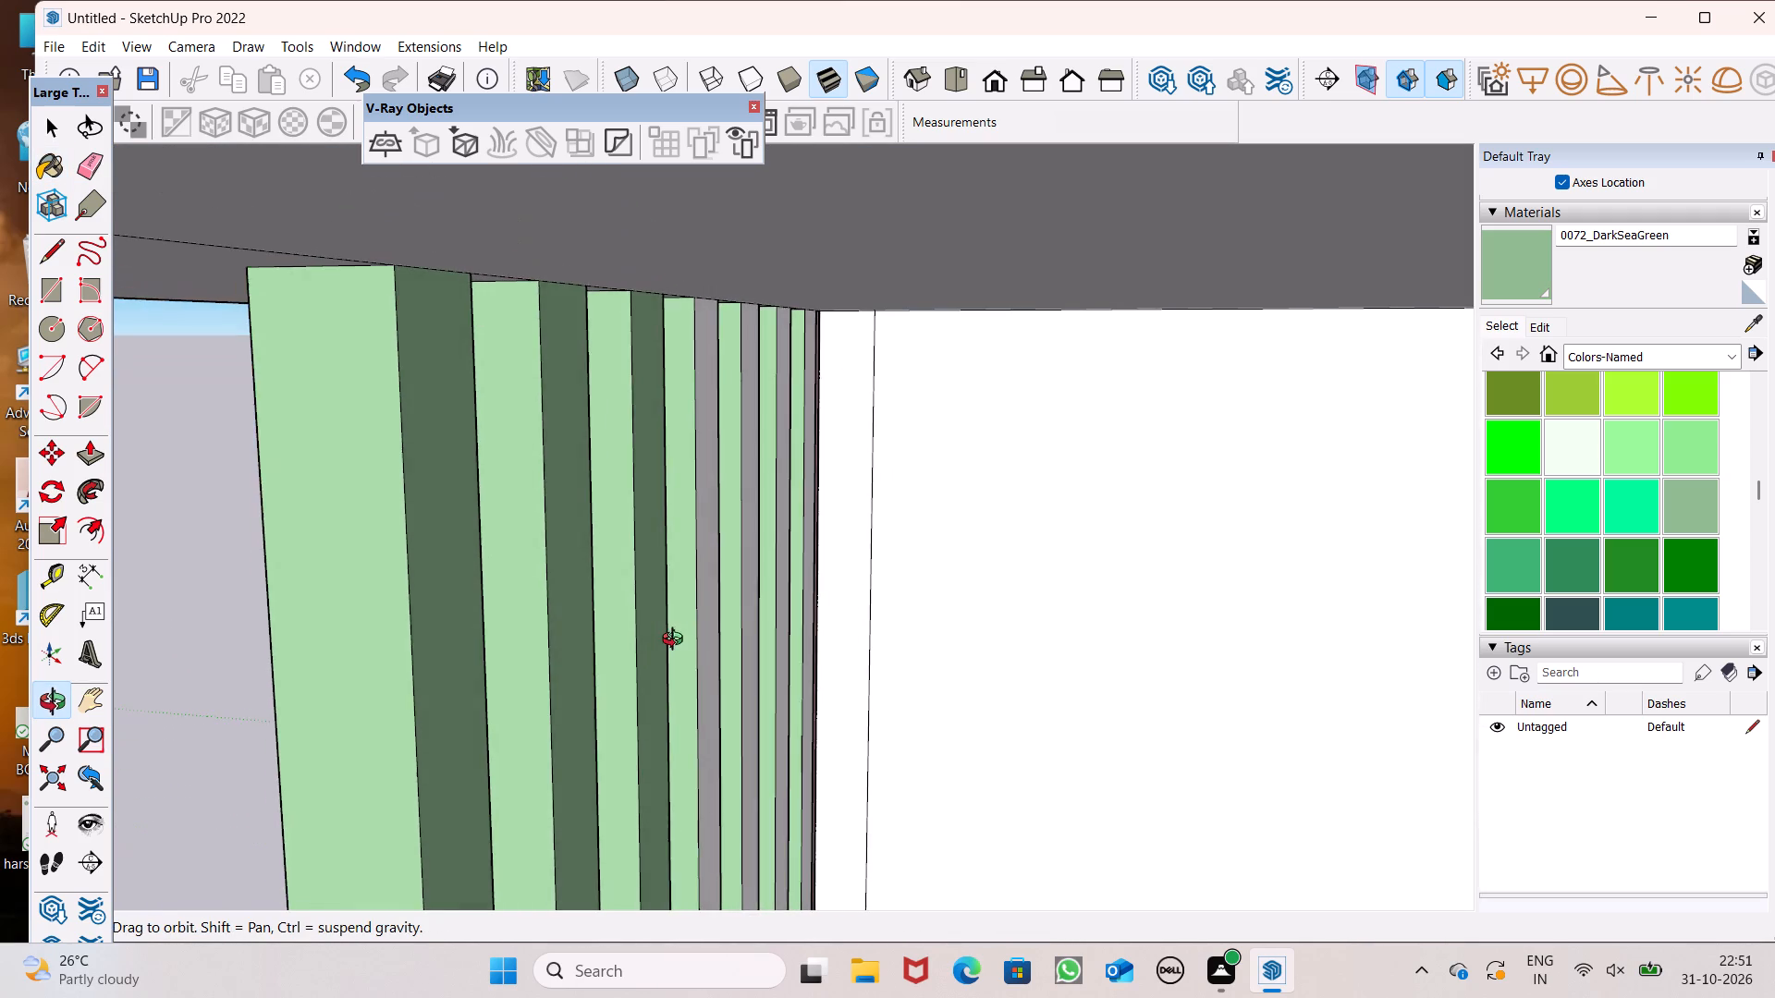
pyautogui.moveTo(677, 641); pyautogui.dragTo(648, 669, button='middle')
pyautogui.scroll(1, 650, 664)
pyautogui.moveTo(685, 637); pyautogui.dragTo(1032, 453, button='middle')
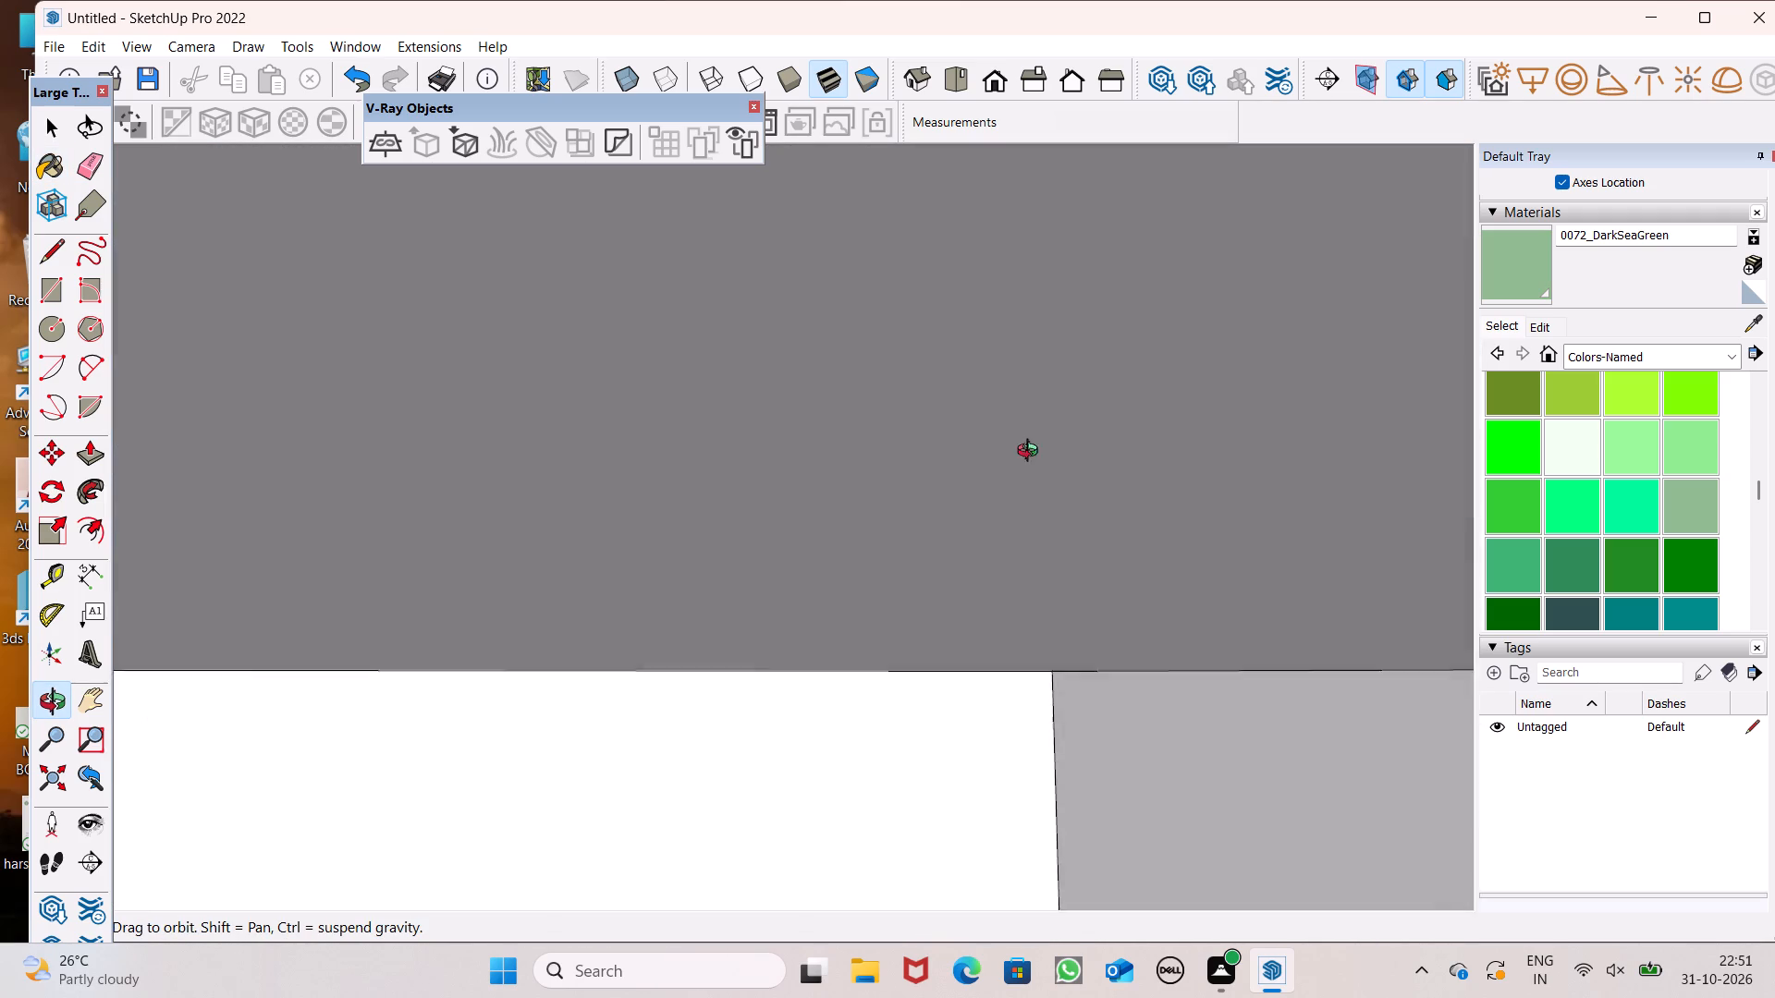
pyautogui.moveTo(1032, 453); pyautogui.dragTo(1034, 449, button='middle')
pyautogui.click(998, 81)
pyautogui.scroll(-8, 1011, 374)
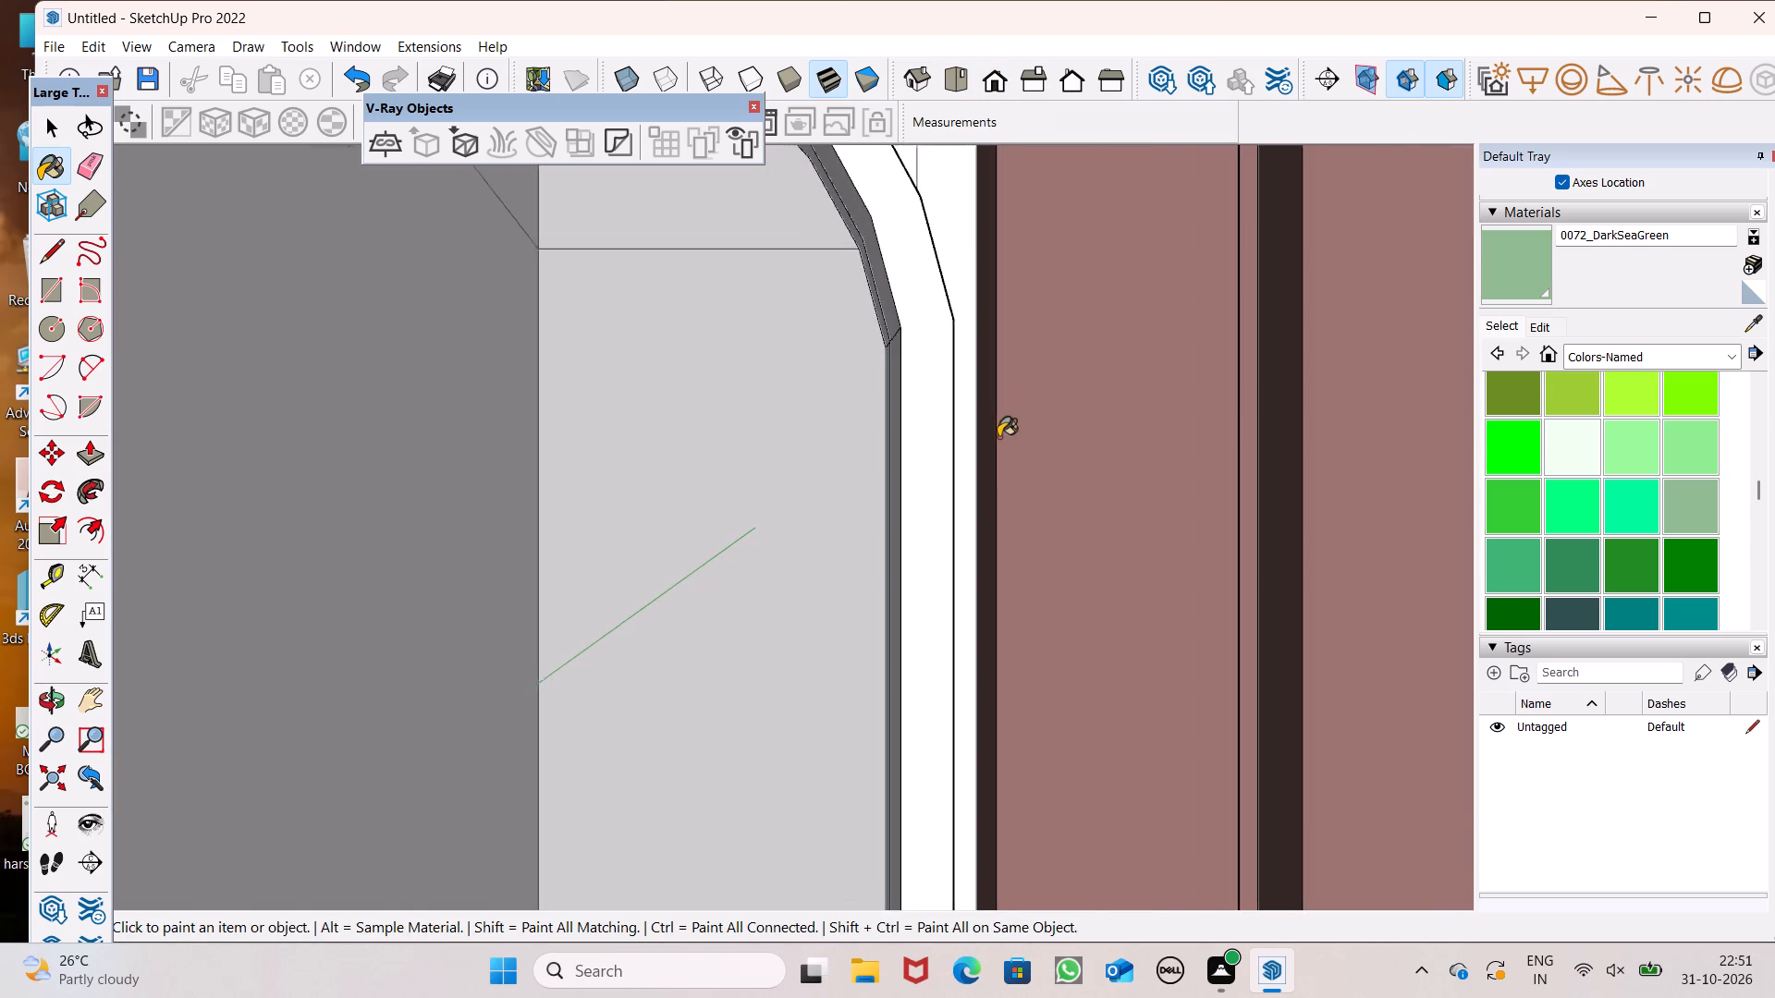
pyautogui.scroll(-11, 998, 437)
pyautogui.scroll(-3, 788, 439)
pyautogui.moveTo(1031, 522); pyautogui.dragTo(268, 433, button='middle')
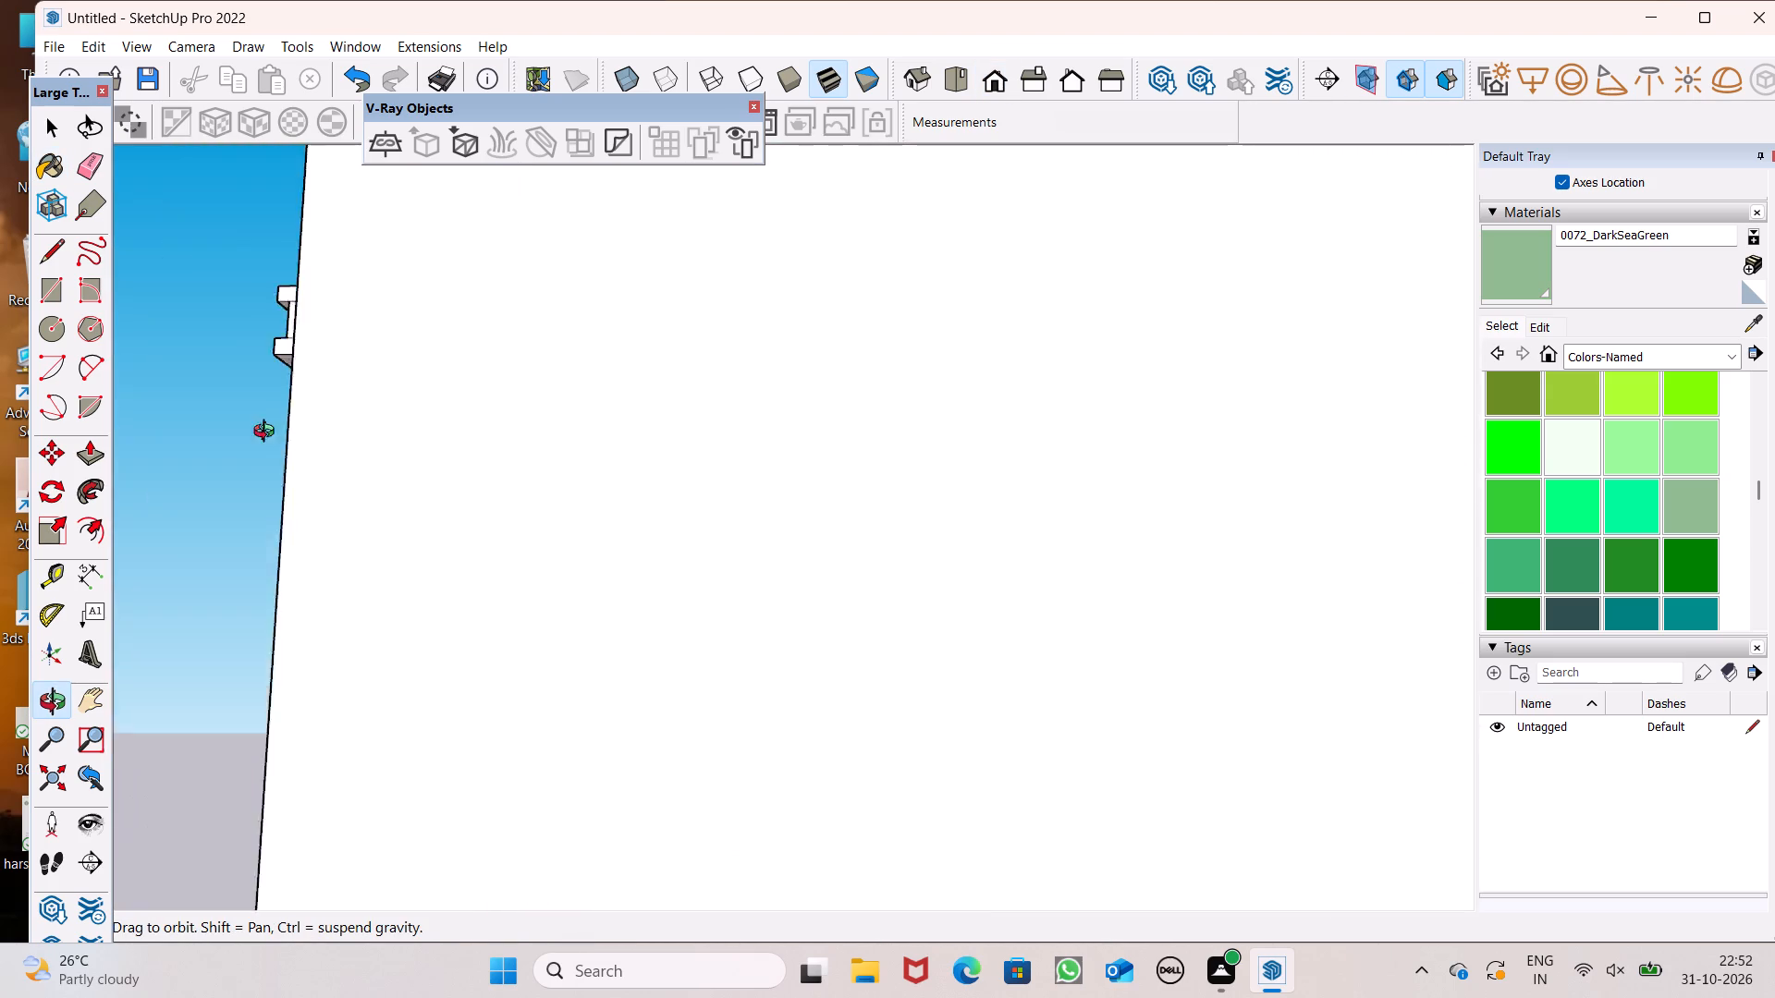
pyautogui.moveTo(268, 433); pyautogui.dragTo(394, 489, button='middle')
pyautogui.scroll(7, 626, 631)
pyautogui.scroll(1, 861, 750)
pyautogui.moveTo(861, 750); pyautogui.dragTo(692, 731, button='middle')
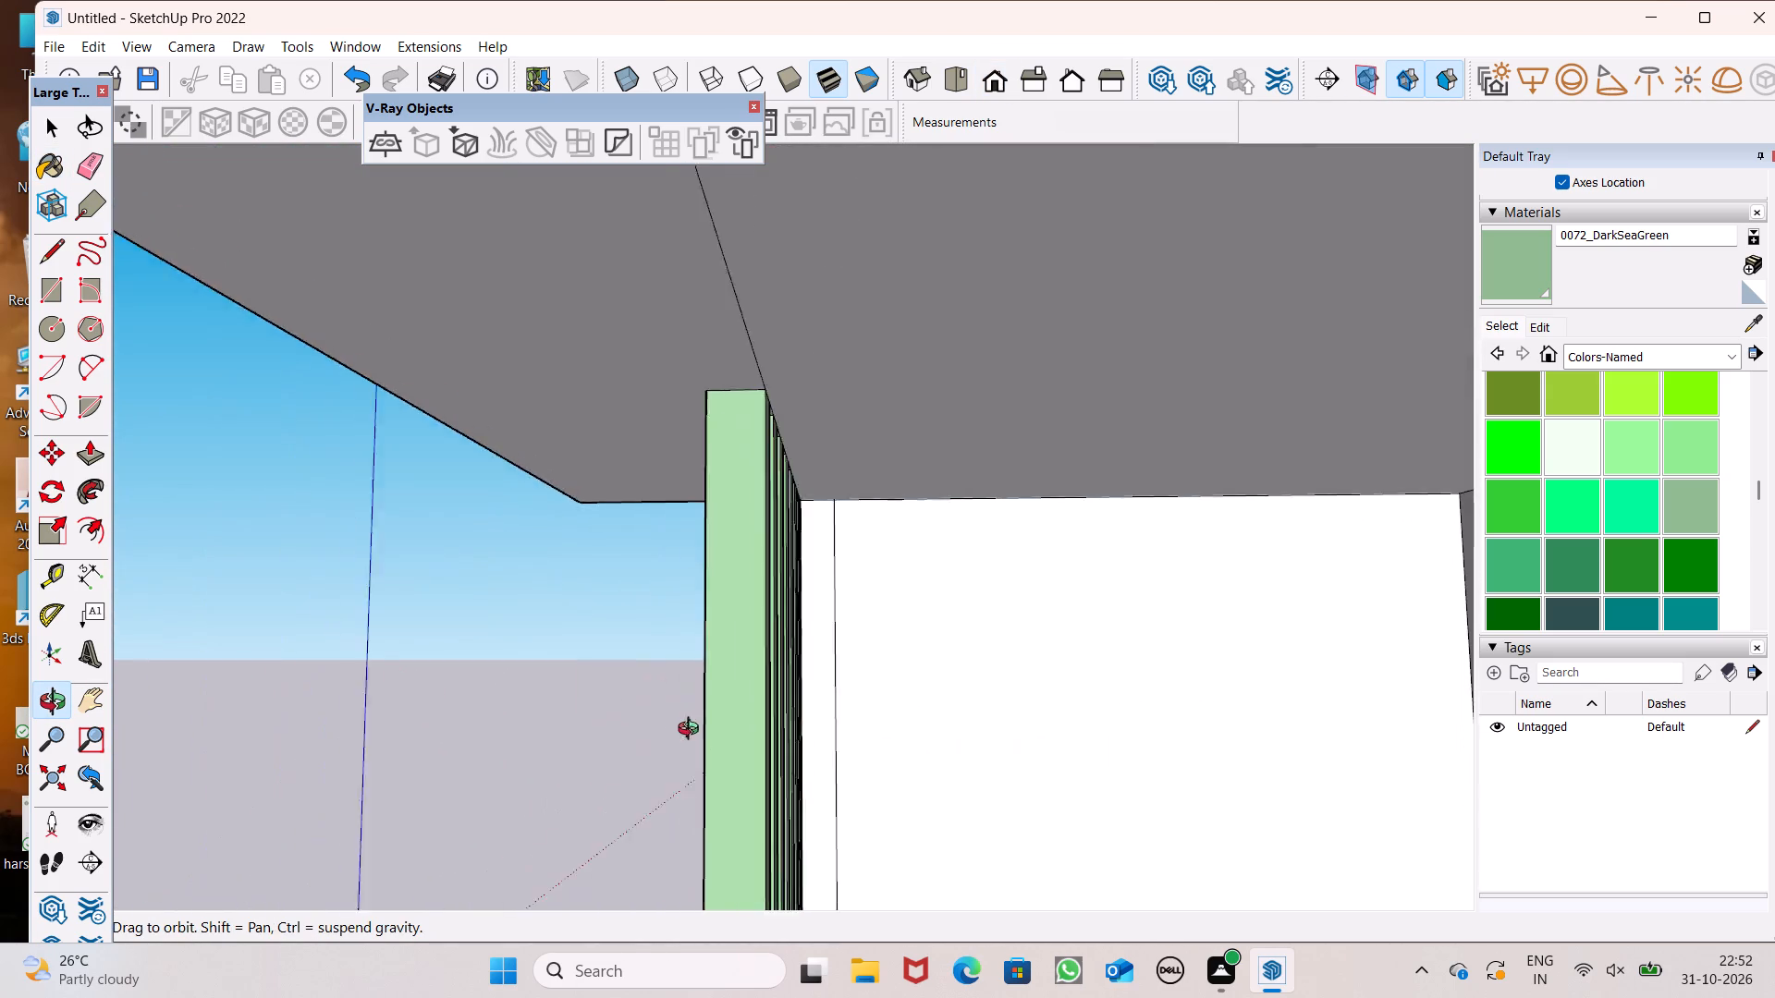
pyautogui.moveTo(692, 731); pyautogui.dragTo(618, 785, button='middle')
pyautogui.scroll(7, 671, 708)
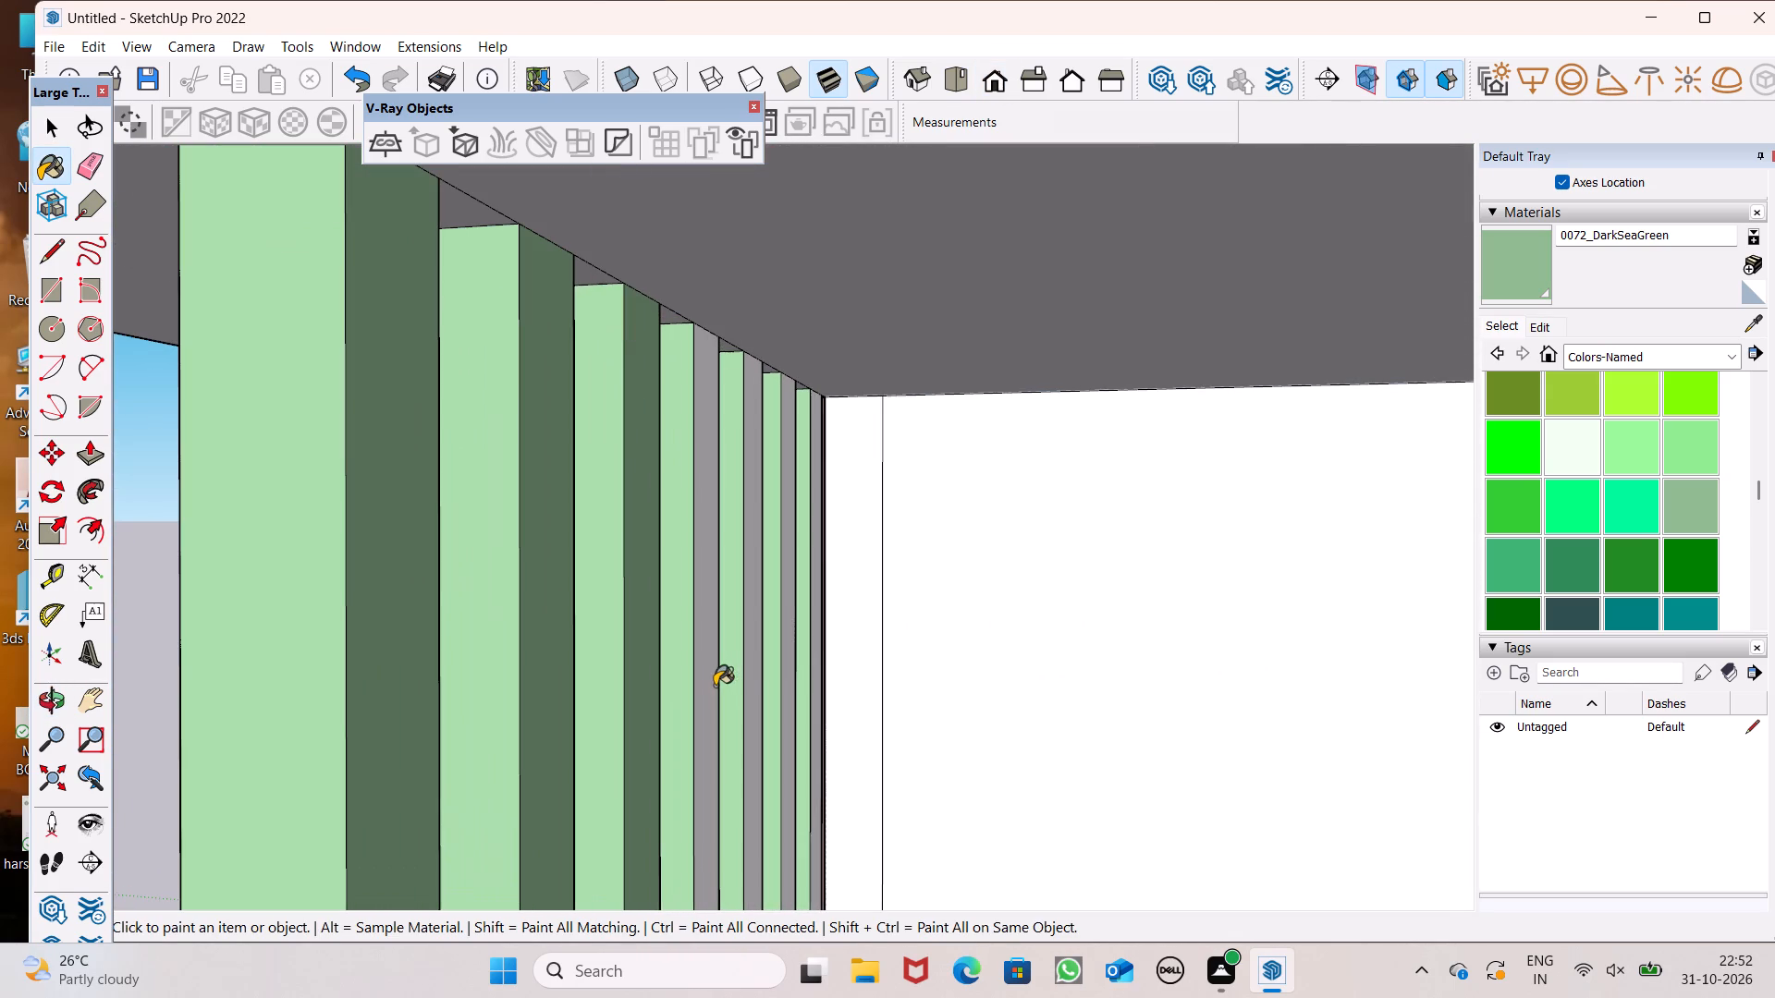
pyautogui.click(715, 686)
pyautogui.click(756, 666)
pyautogui.scroll(7, 799, 665)
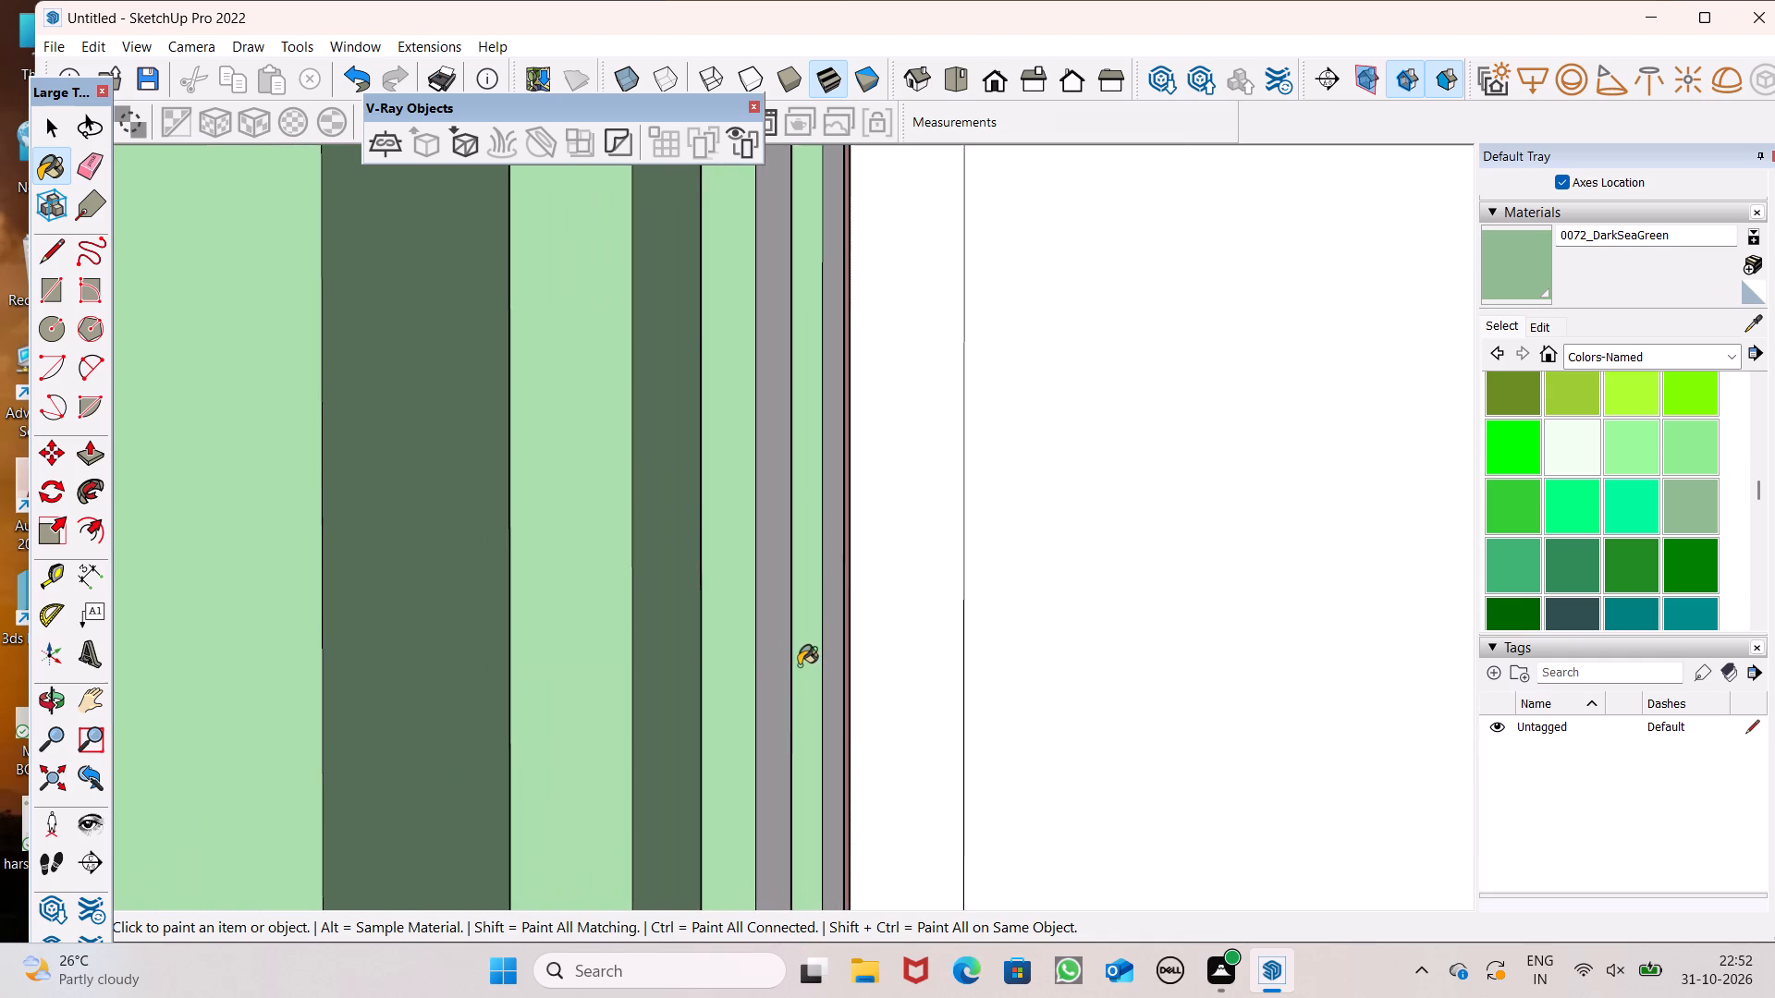
pyautogui.click(777, 675)
pyautogui.click(836, 656)
# Examine the painted slats on both floors against the rest of the front facade.
pyautogui.moveTo(759, 688); pyautogui.dragTo(1152, 743, button='middle')
pyautogui.scroll(1, 1152, 741)
pyautogui.scroll(-15, 789, 644)
pyautogui.scroll(-7, 897, 618)
pyautogui.scroll(-6, 797, 586)
pyautogui.moveTo(806, 646); pyautogui.dragTo(1050, 770, button='middle')
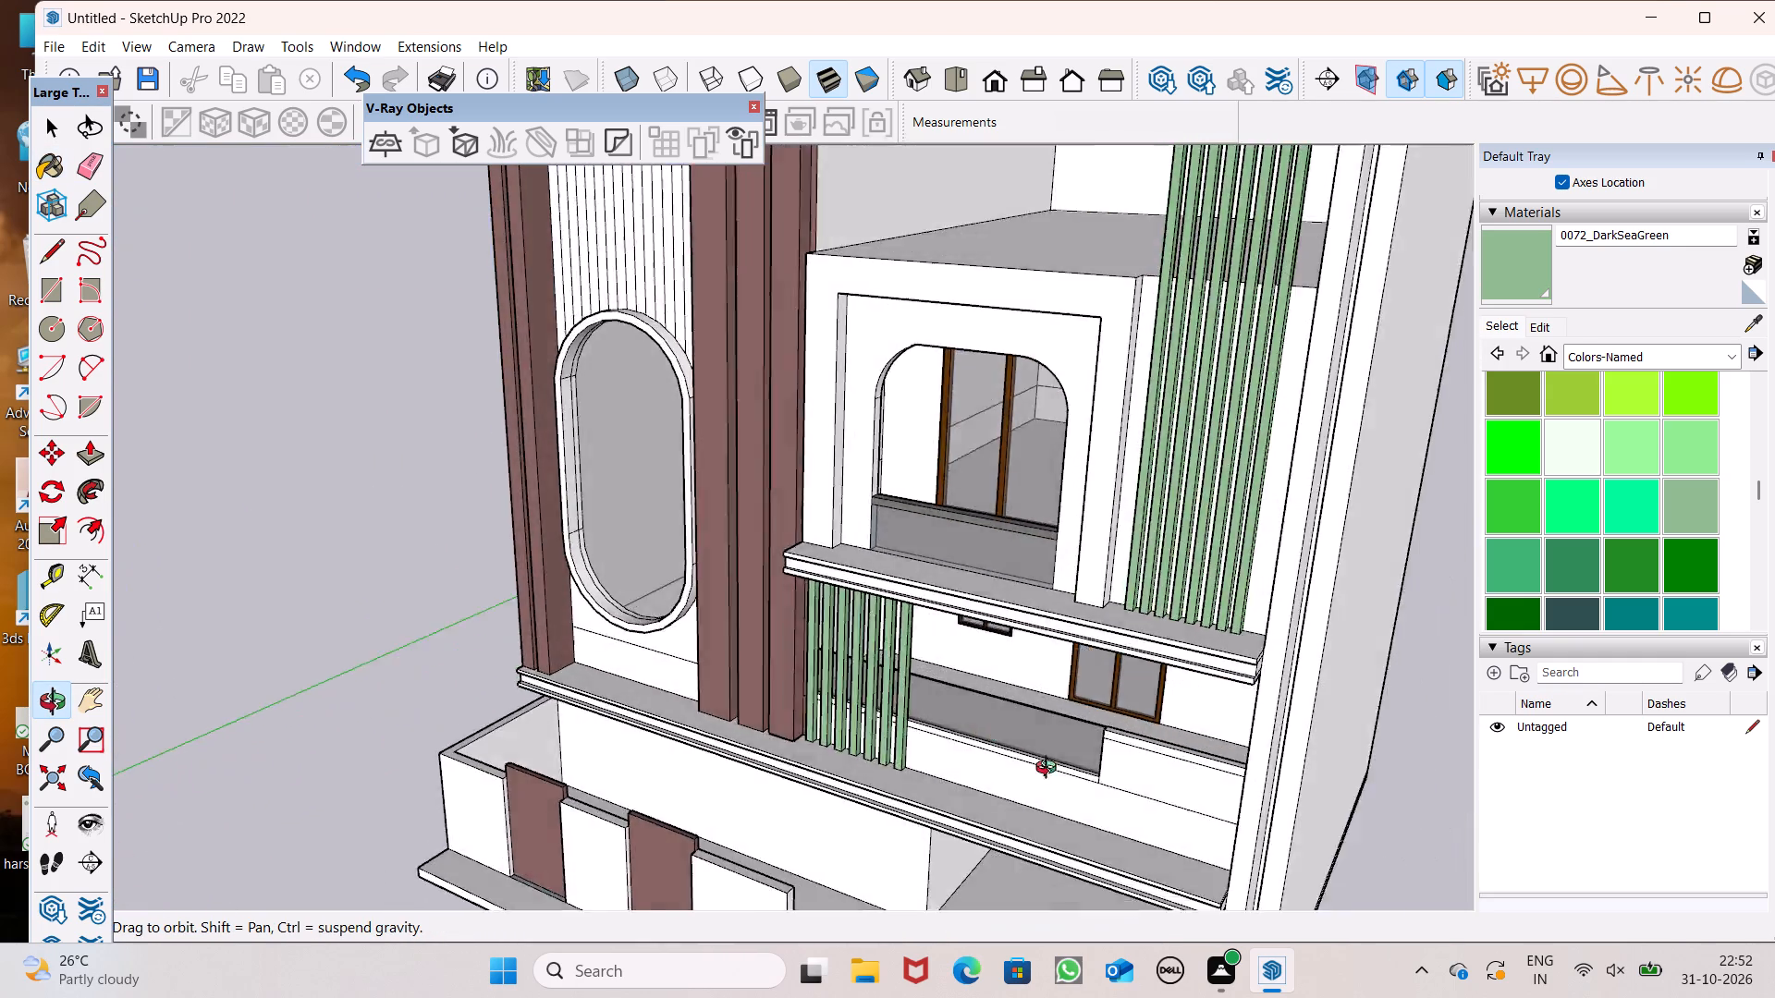
pyautogui.moveTo(1050, 770); pyautogui.dragTo(1287, 738, button='middle')
pyautogui.scroll(2, 1630, 455)
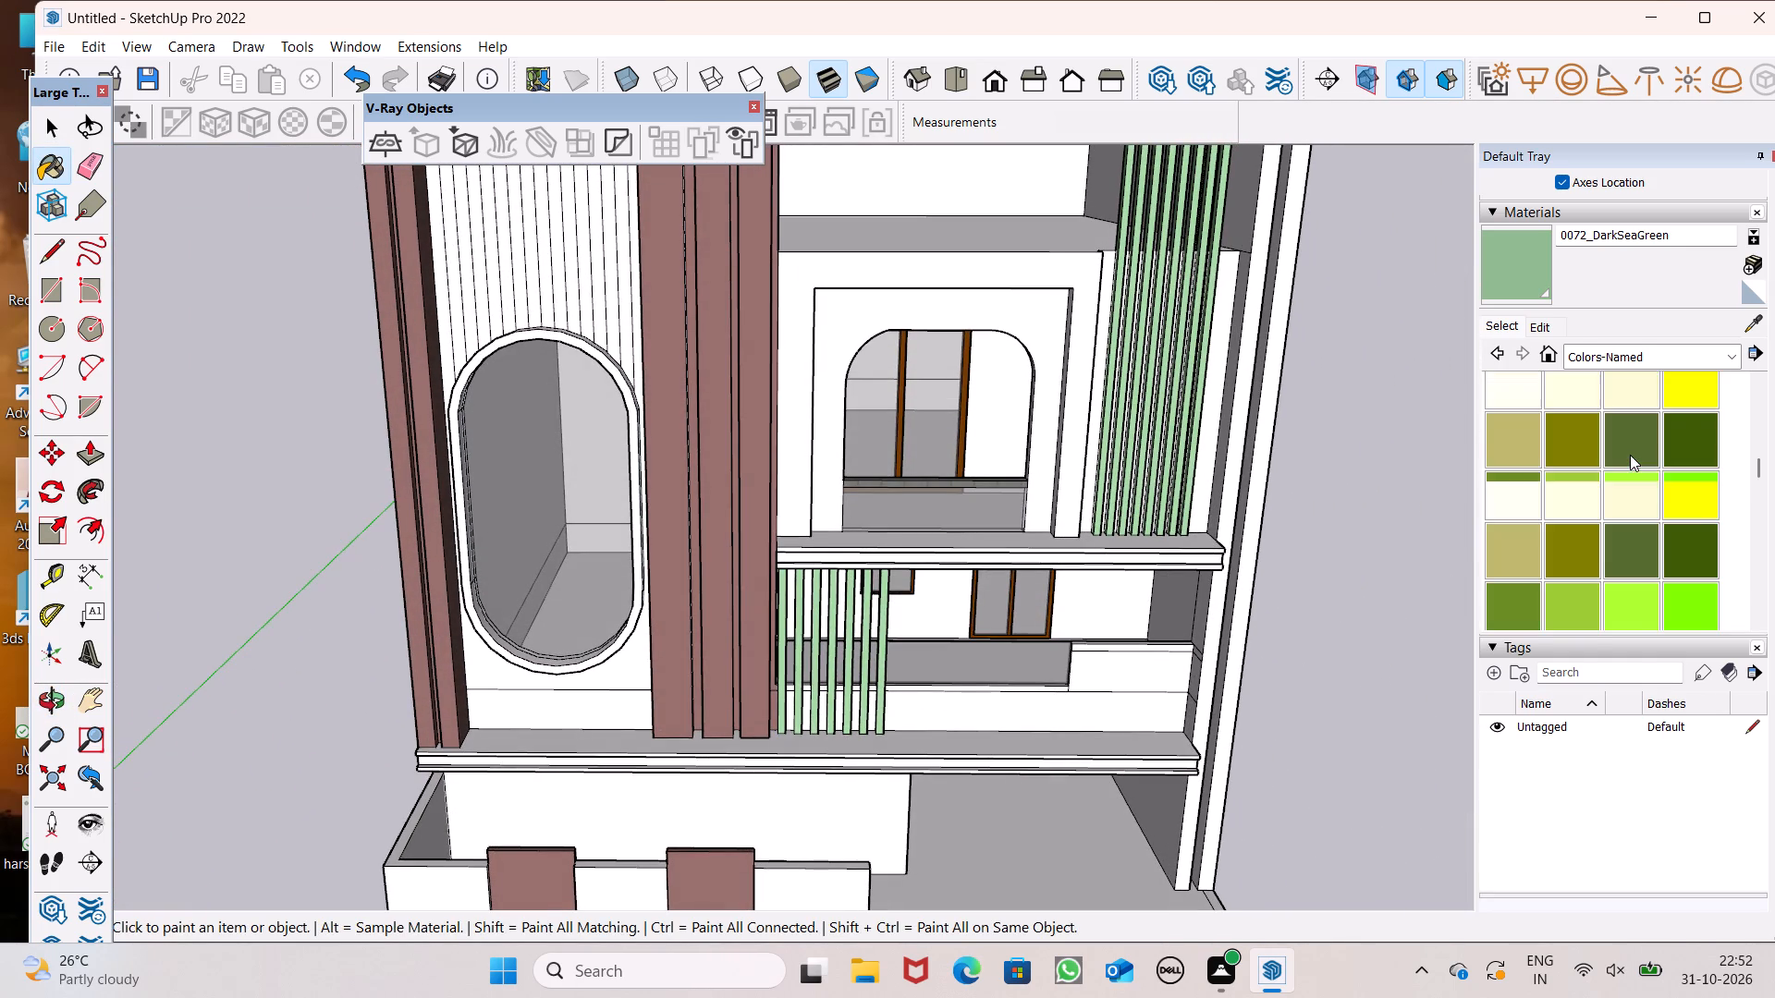
# Paint the upper outer rim and front face of the oval window frame with 0057_DarkKhaki.
pyautogui.click(1532, 542)
pyautogui.scroll(3, 655, 490)
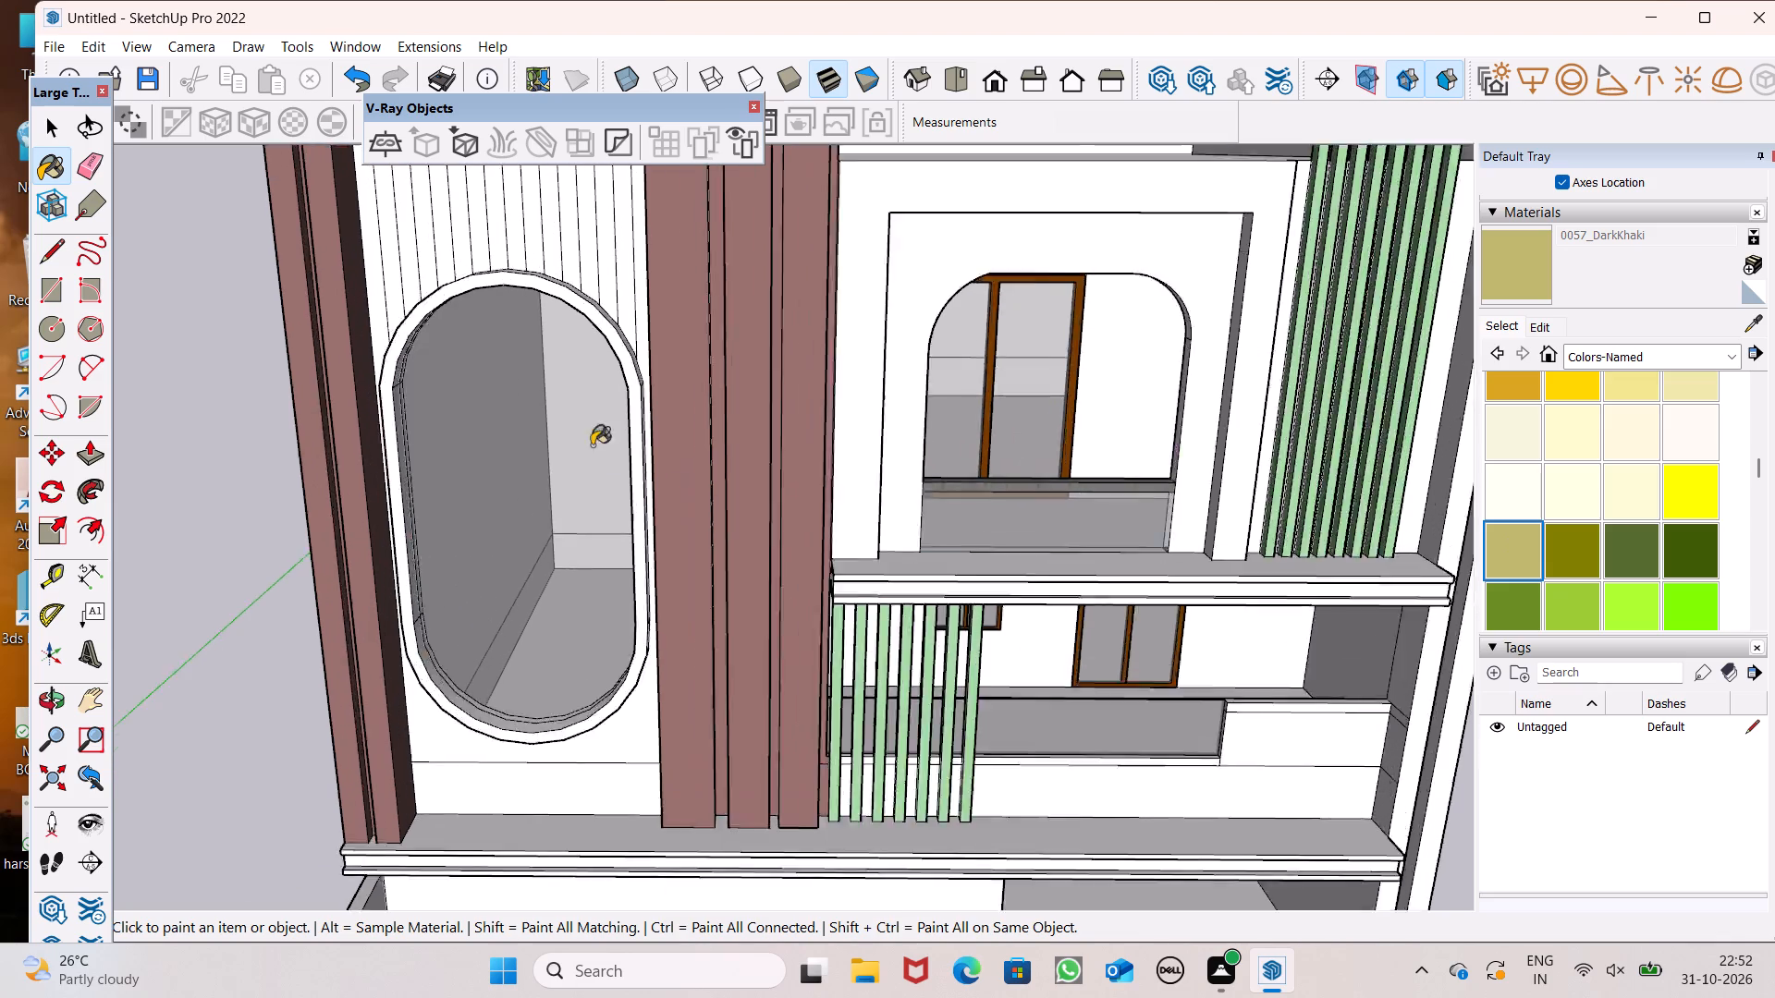
pyautogui.scroll(4, 592, 445)
pyautogui.scroll(-4, 751, 396)
pyautogui.moveTo(720, 397); pyautogui.dragTo(847, 577, button='middle')
pyautogui.scroll(6, 704, 430)
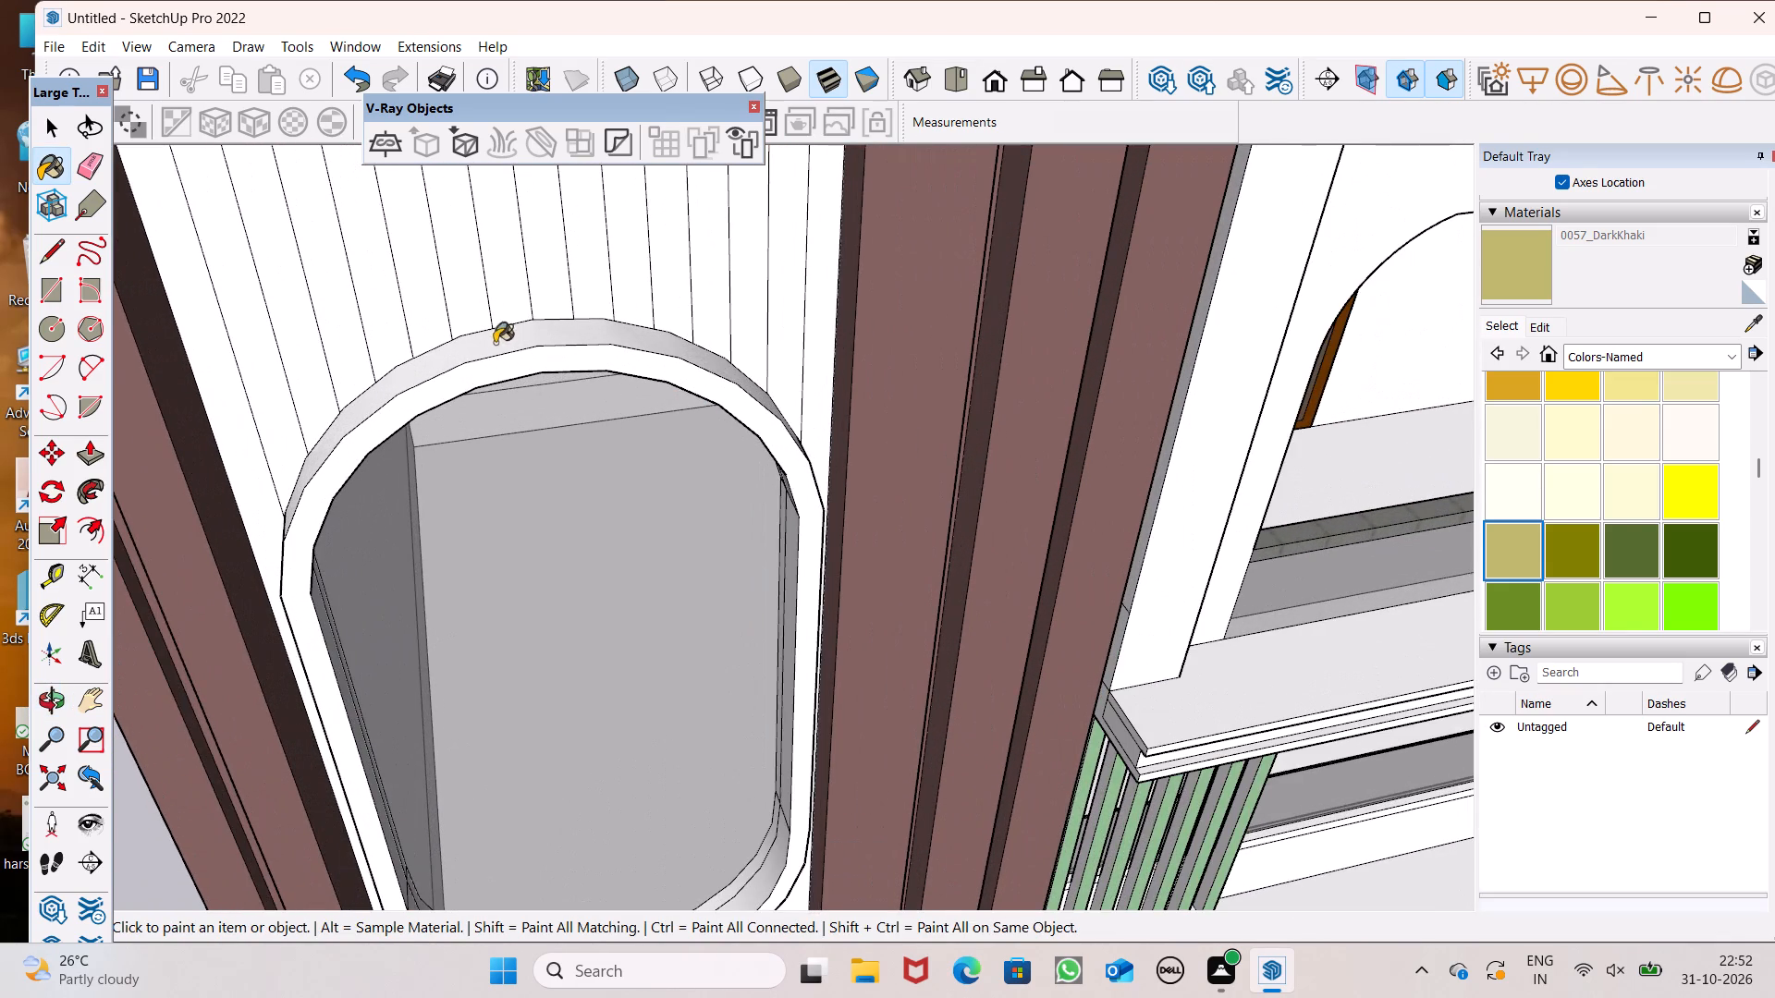
pyautogui.click(488, 342)
pyautogui.click(516, 349)
pyautogui.click(520, 359)
pyautogui.scroll(-6, 559, 339)
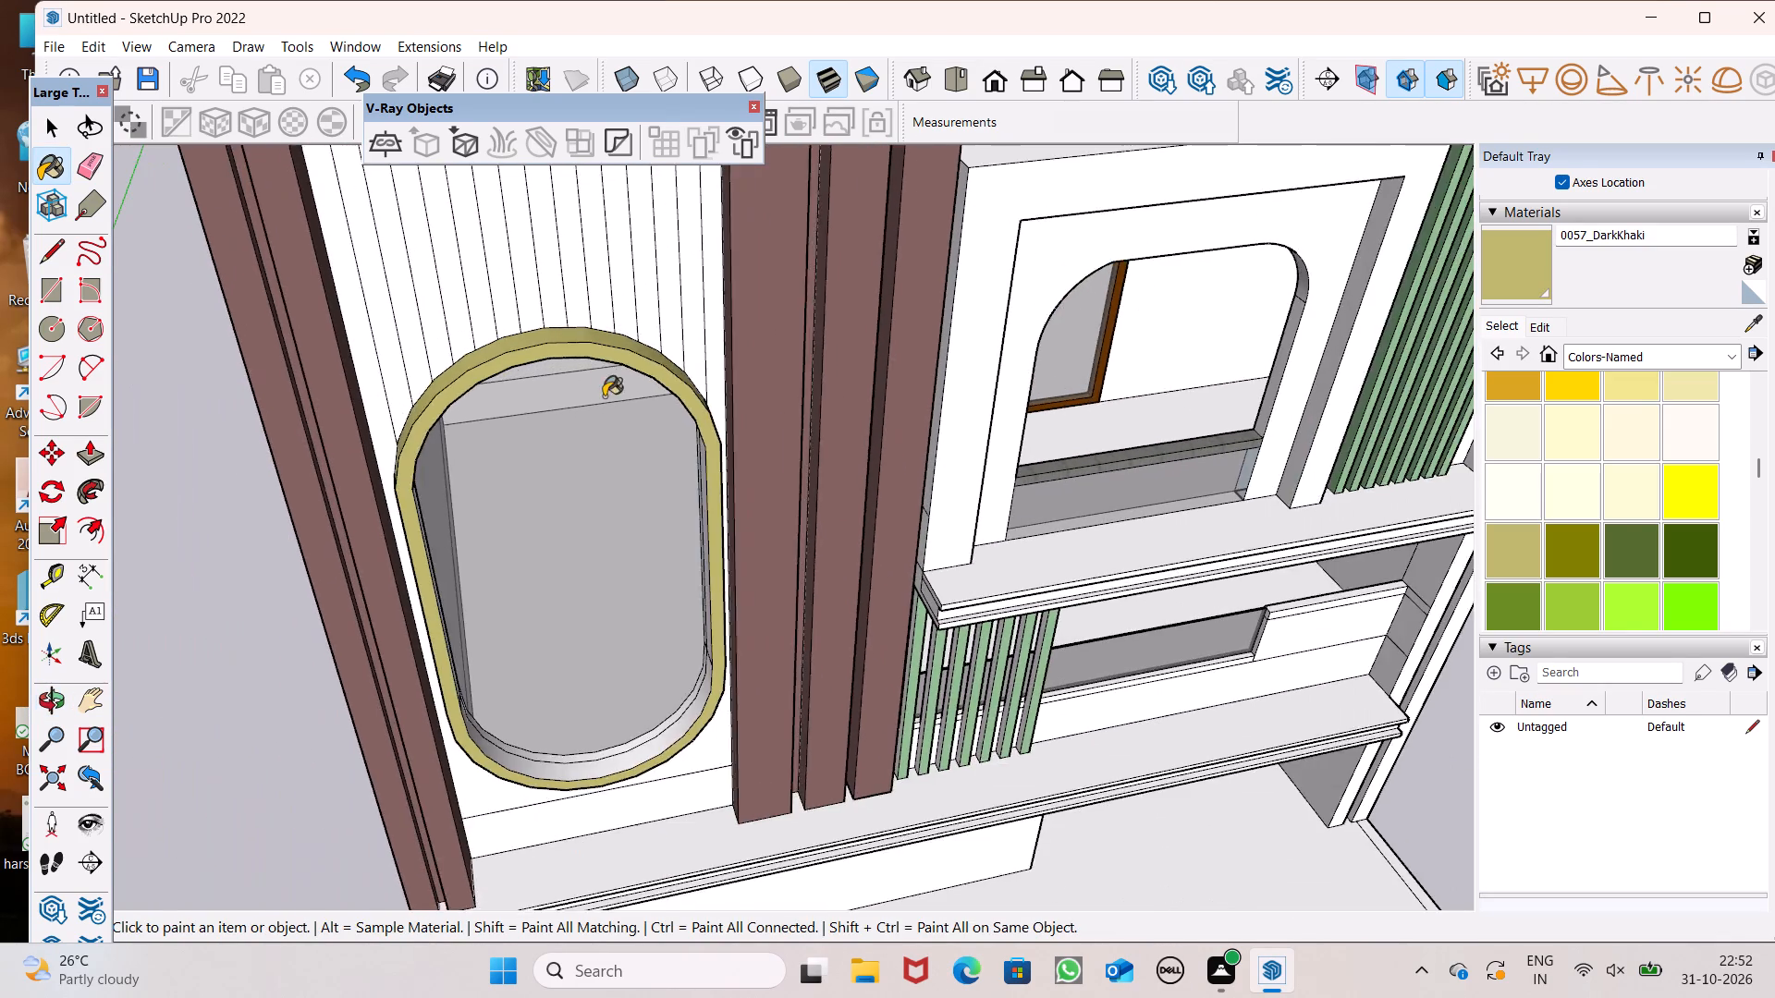
# Paint the oval frame's inner faces with 0057_DarkKhaki along the arch, the straight side beside the three brown fins, and the lower curve.
pyautogui.moveTo(604, 396); pyautogui.dragTo(894, 142, button='middle')
pyautogui.scroll(5, 832, 244)
pyautogui.click(802, 300)
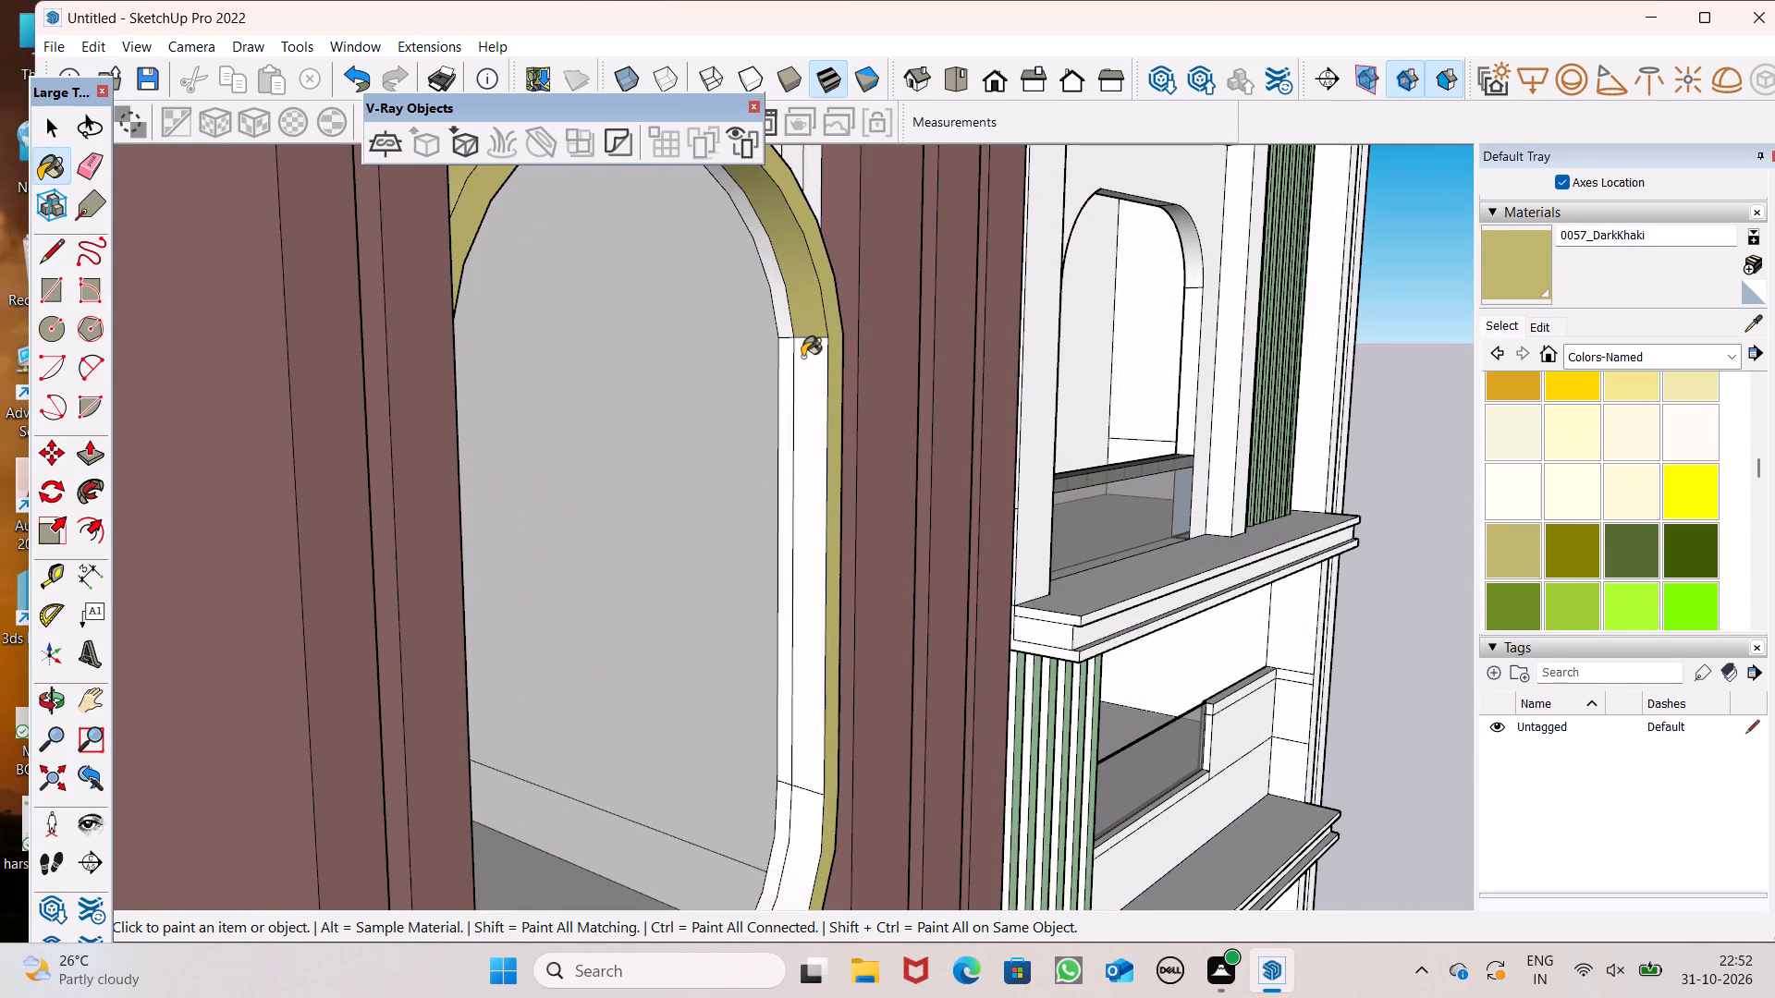
pyautogui.click(804, 362)
pyautogui.moveTo(789, 381); pyautogui.dragTo(789, 371)
pyautogui.click(787, 329)
pyautogui.scroll(-8, 768, 292)
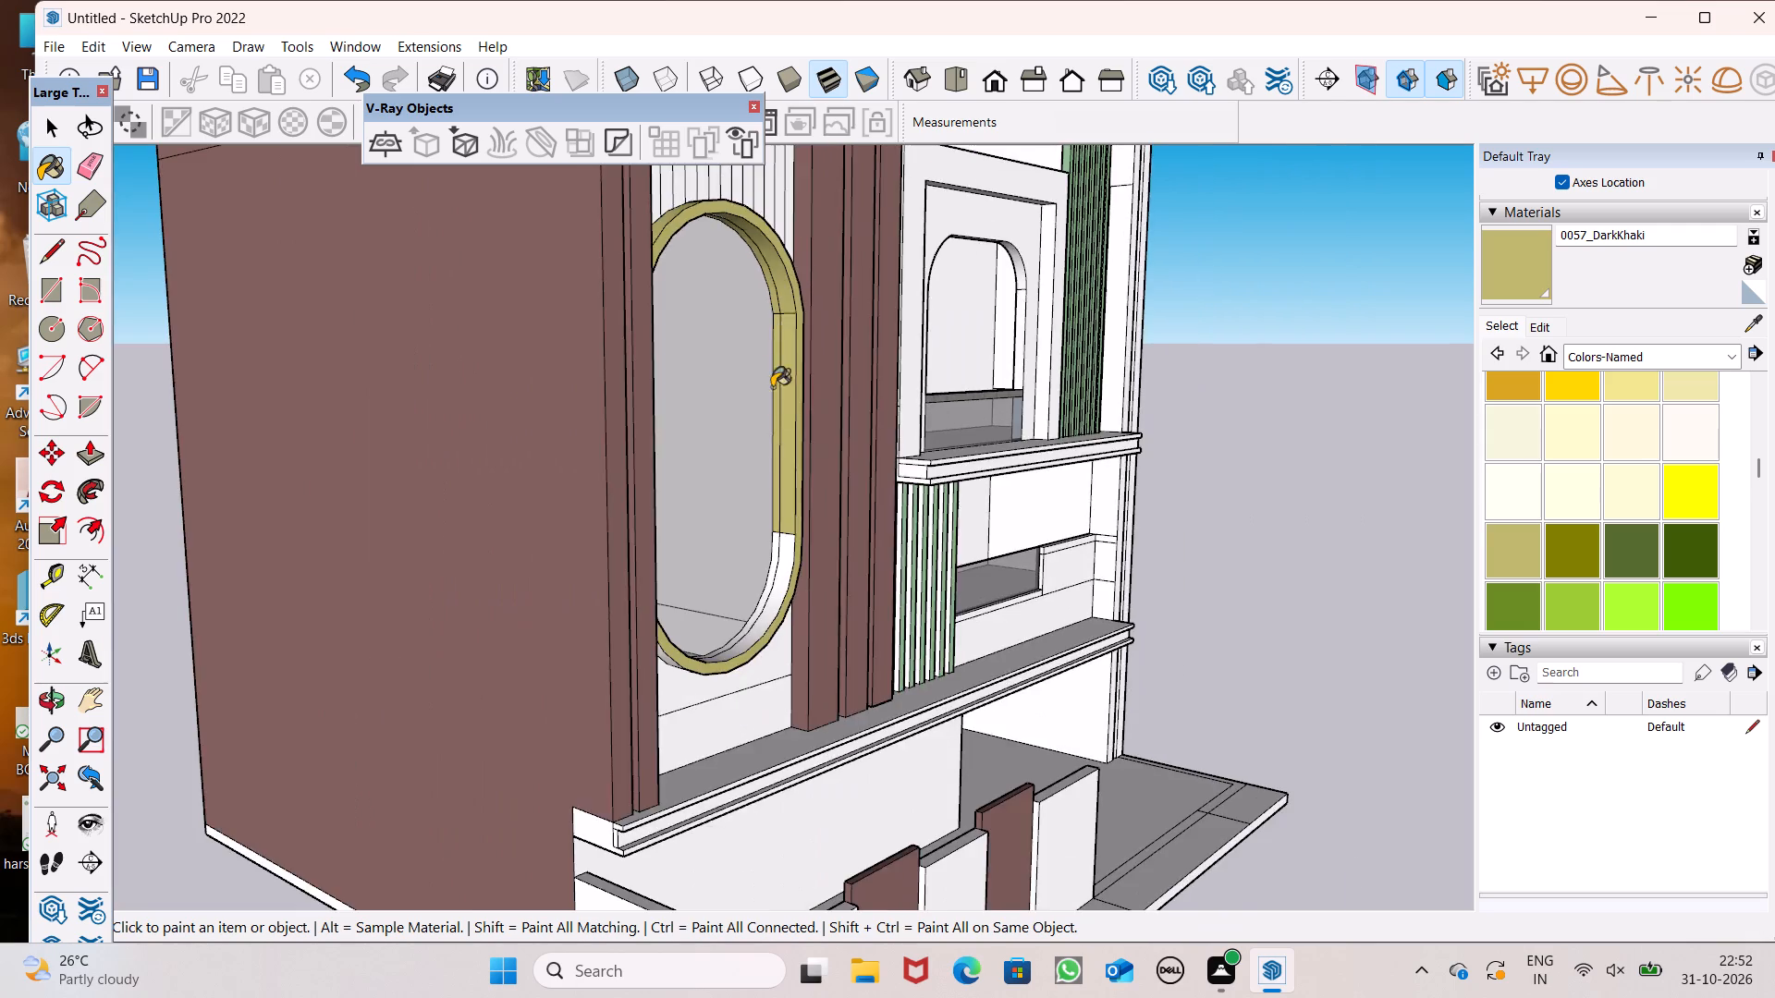
pyautogui.scroll(6, 772, 496)
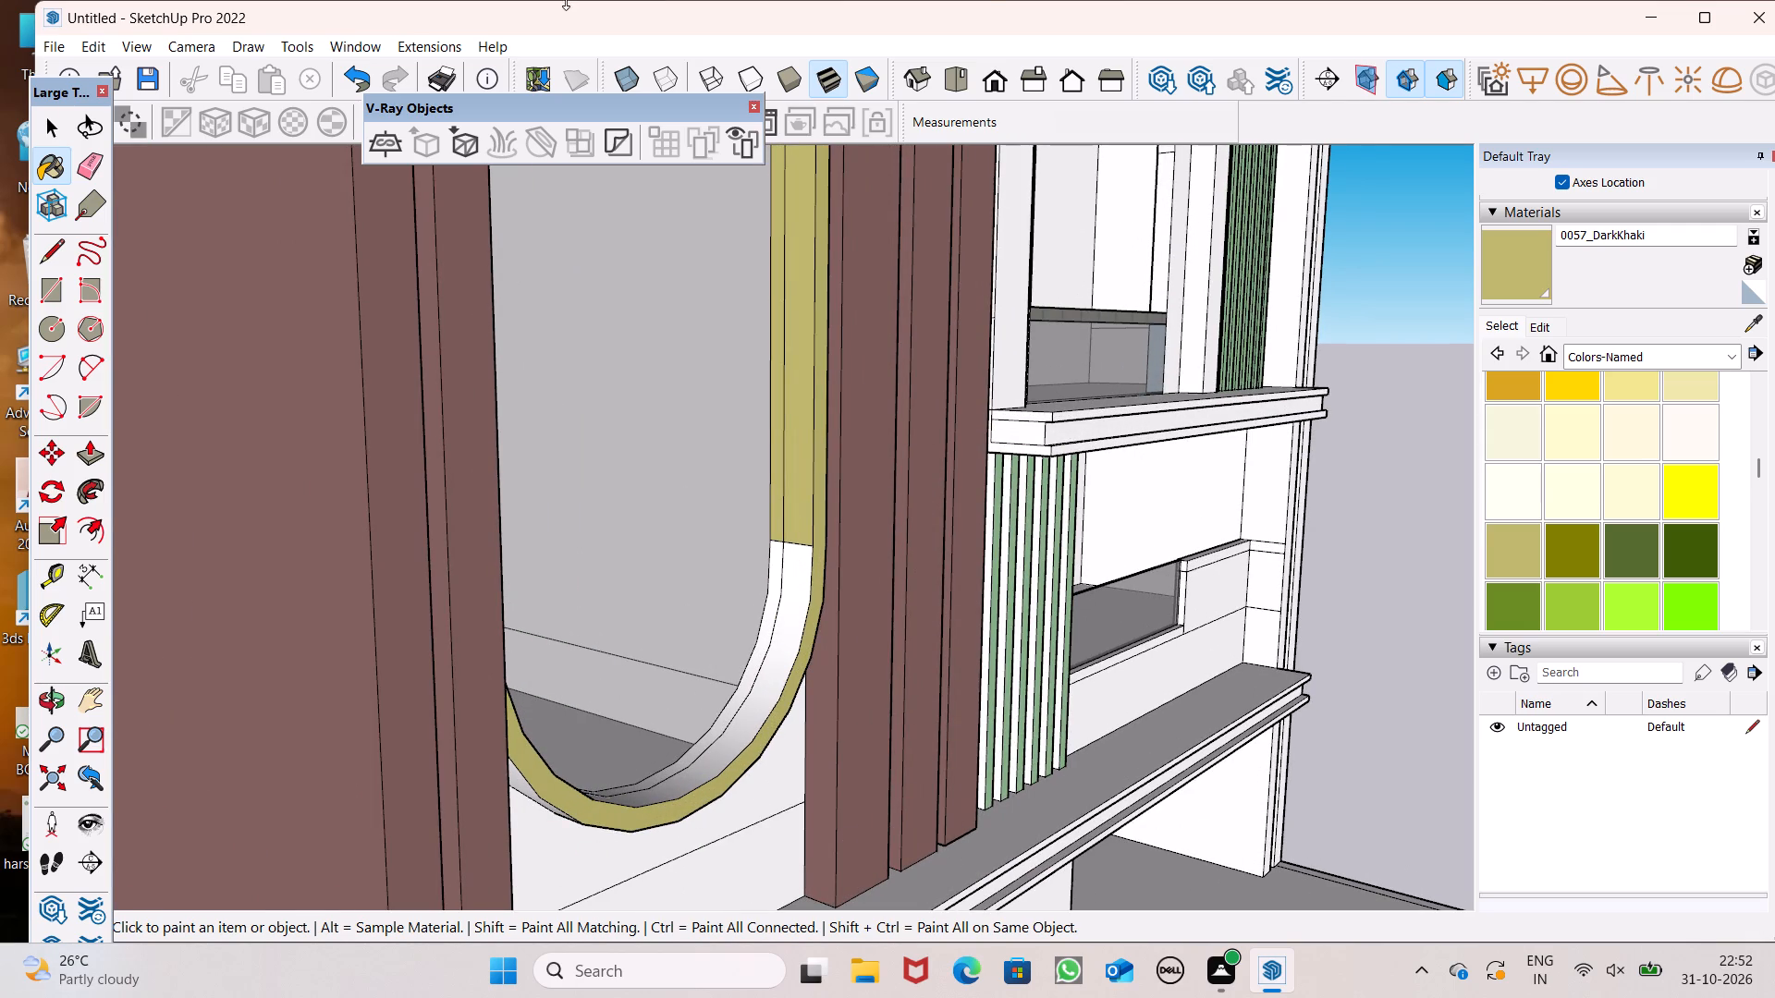
pyautogui.scroll(7, 717, 758)
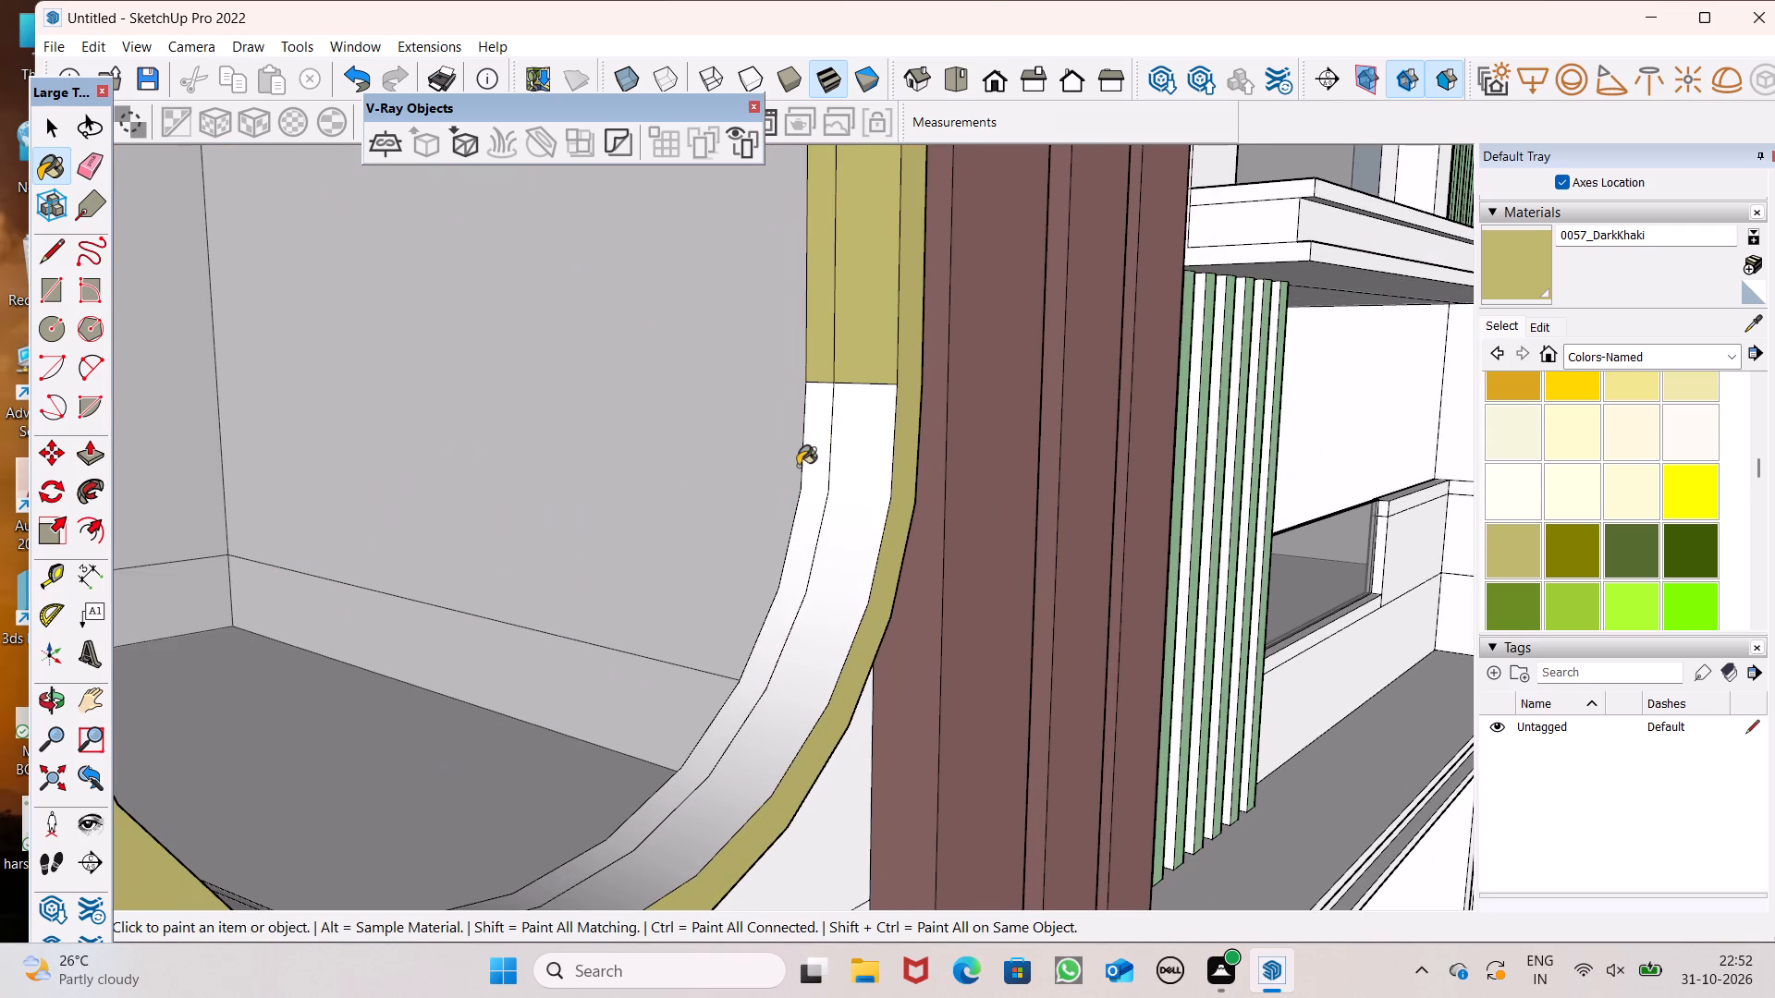
pyautogui.click(827, 439)
pyautogui.click(874, 451)
# Paint the oval frame's remaining inner faces on the opposite straight side with 0057_DarkKhaki.
pyautogui.scroll(-6, 801, 408)
pyautogui.moveTo(815, 472); pyautogui.dragTo(175, 699, button='middle')
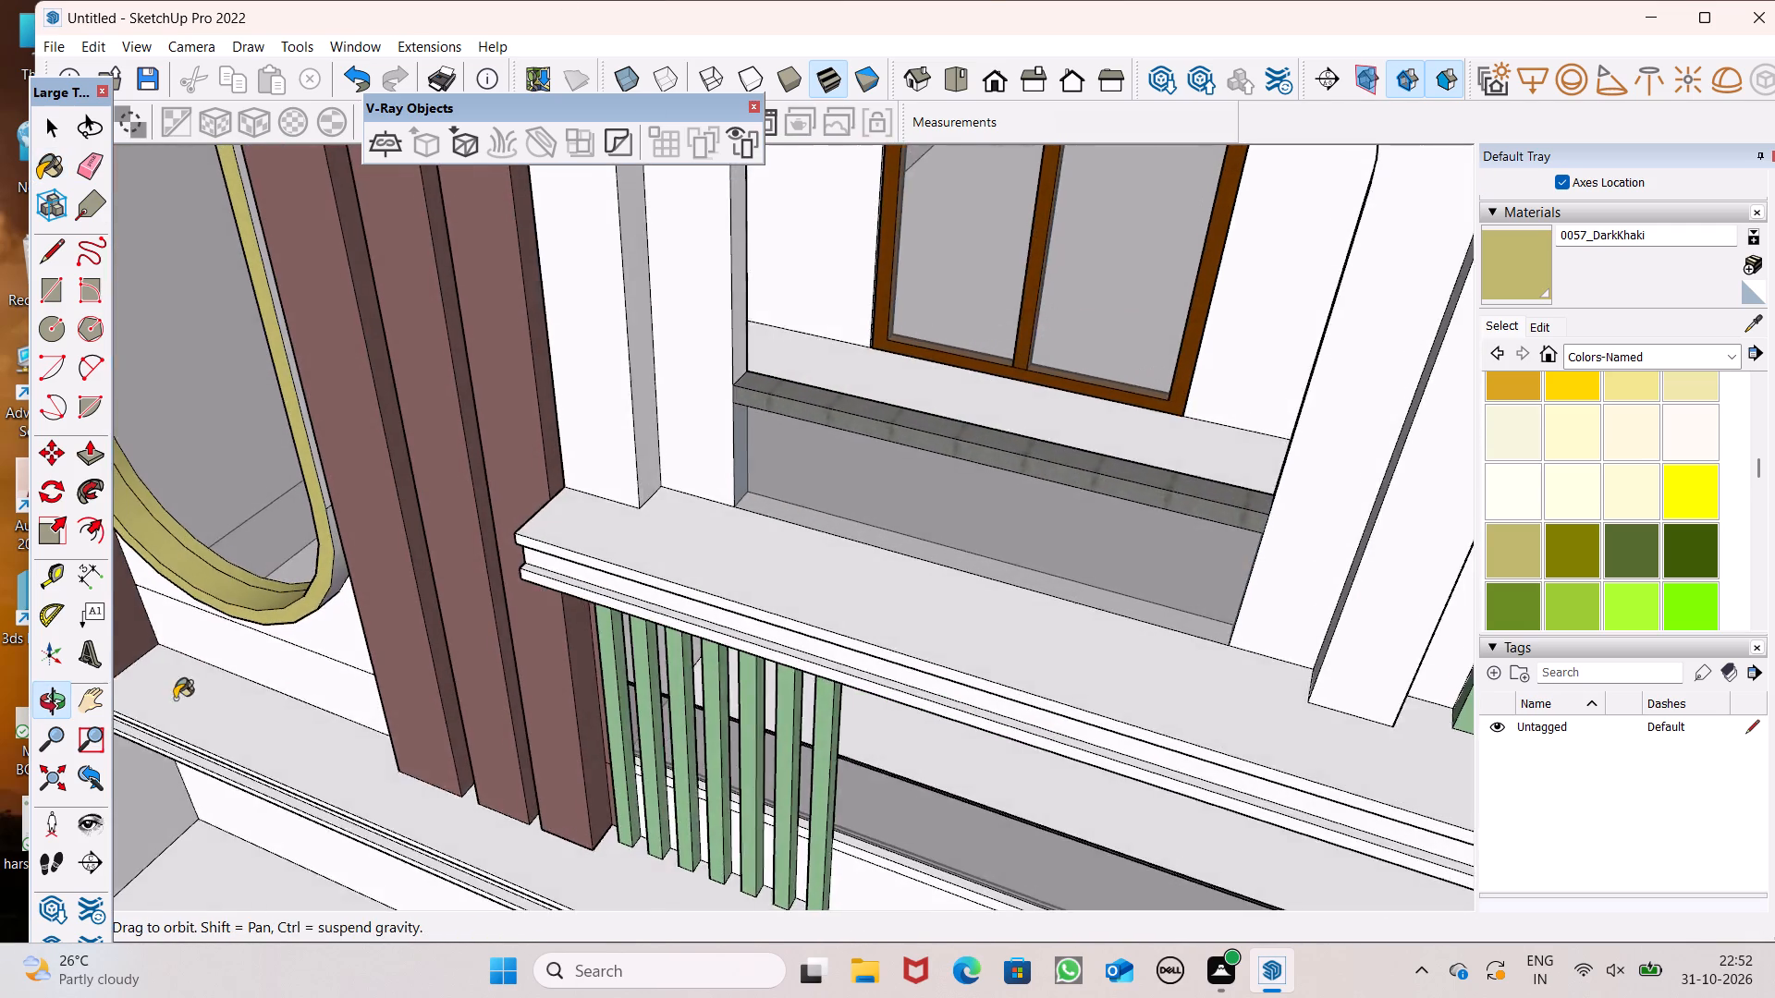
pyautogui.moveTo(175, 699); pyautogui.dragTo(176, 704, button='middle')
pyautogui.scroll(-5, 254, 565)
pyautogui.scroll(12, 132, 420)
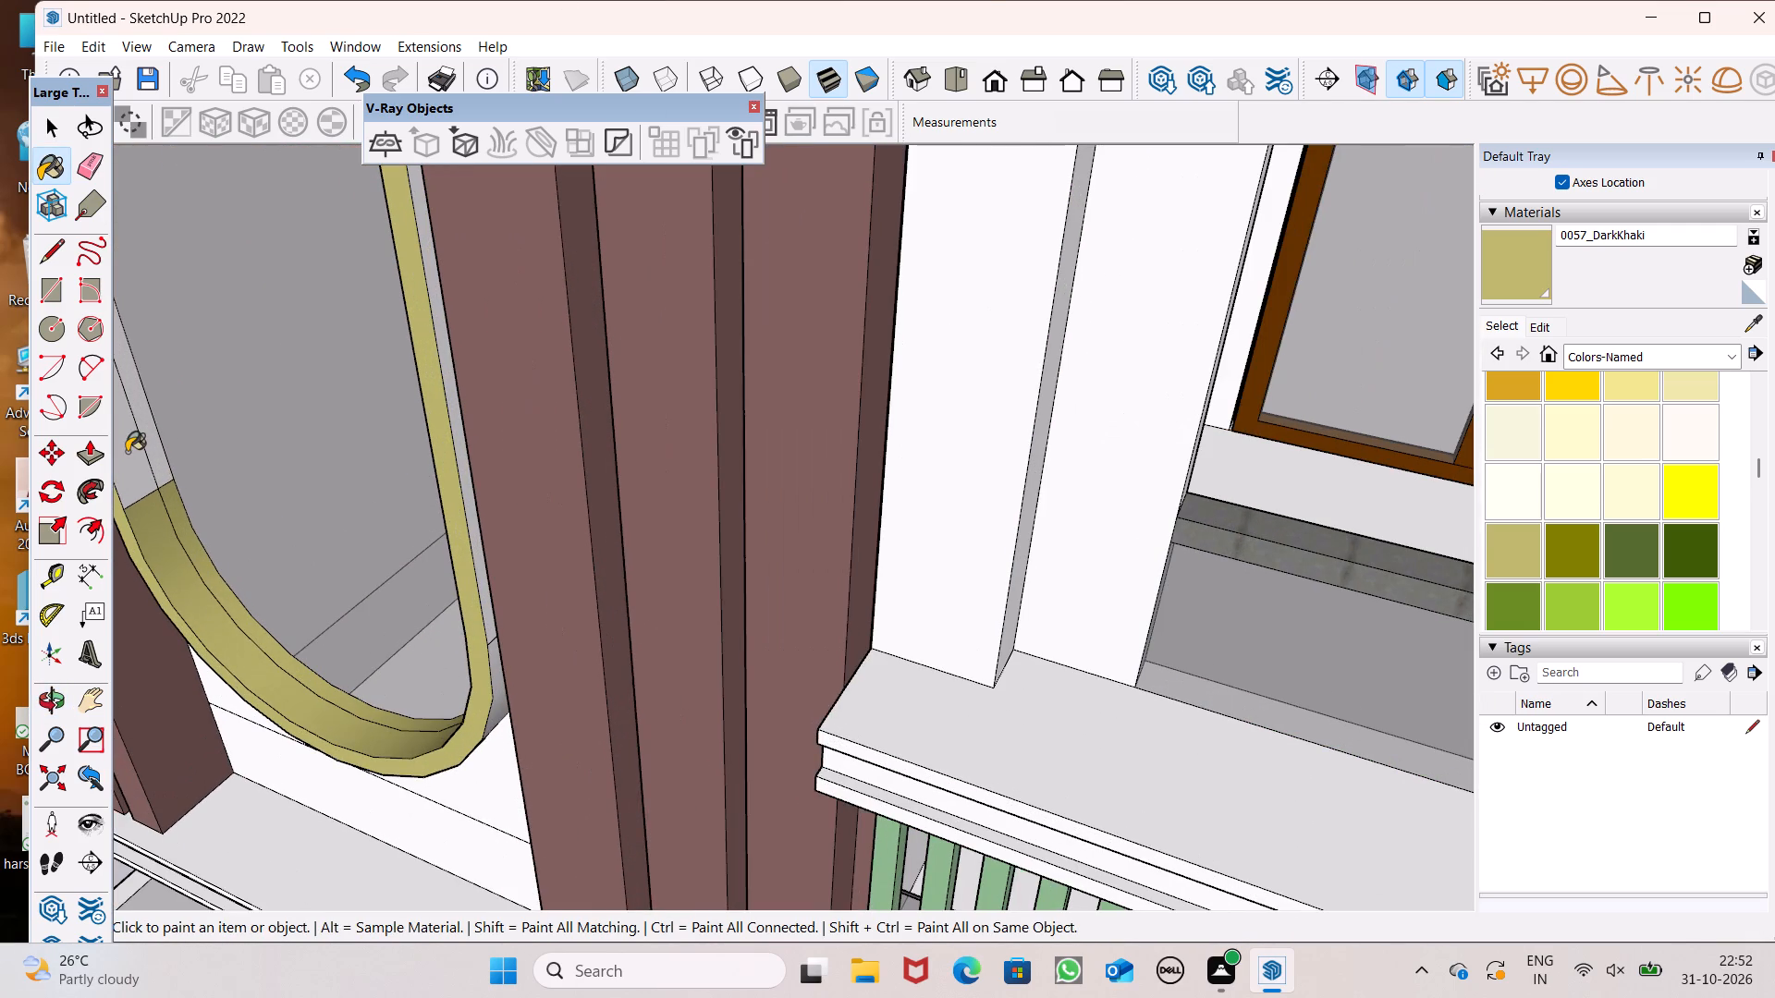
pyautogui.click(127, 451)
pyautogui.click(141, 428)
# Paint the oval frame's outer side face beside the three brown fins with 0057_DarkKhaki.
pyautogui.scroll(-8, 209, 616)
pyautogui.moveTo(303, 664); pyautogui.dragTo(358, 37, button='middle')
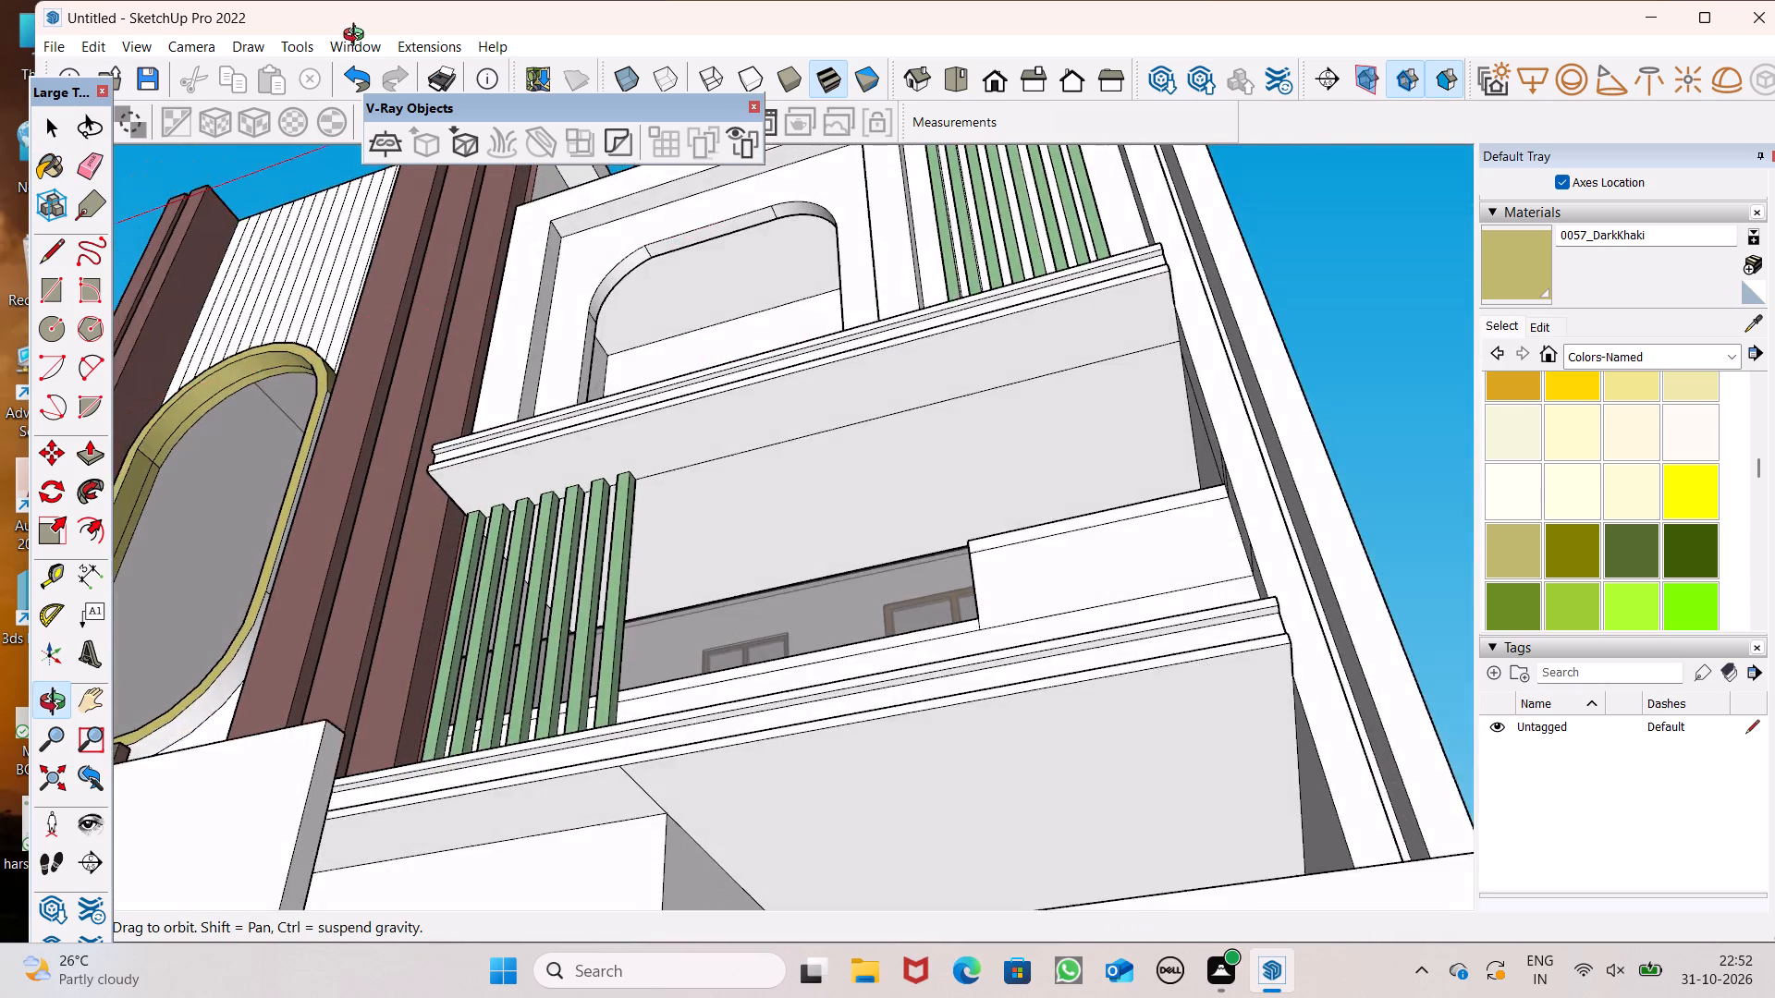
pyautogui.moveTo(358, 37); pyautogui.dragTo(348, 77, button='middle')
pyautogui.scroll(6, 146, 907)
pyautogui.moveTo(247, 646); pyautogui.dragTo(249, 627)
pyautogui.scroll(8, 291, 514)
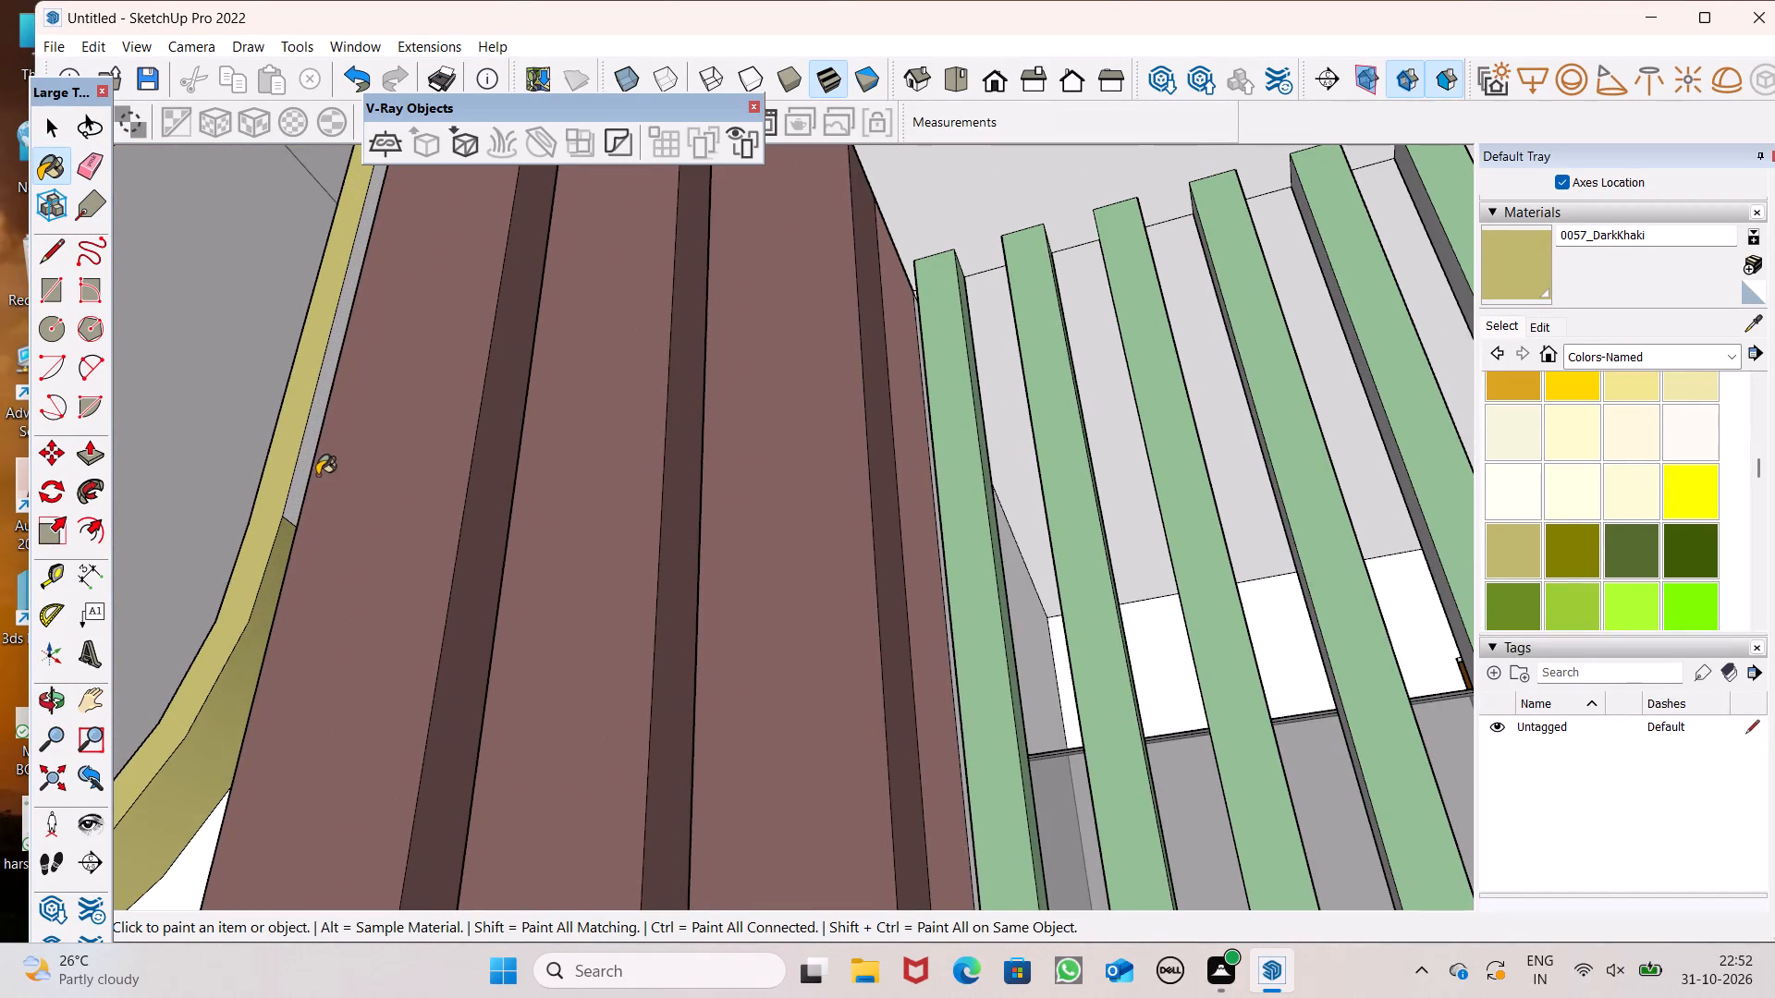
pyautogui.click(302, 463)
# Paint the oval frame's outer side face beside the outermost pair of brown fins with 0057_DarkKhaki.
pyautogui.scroll(-8, 603, 435)
pyautogui.scroll(-5, 756, 369)
pyautogui.moveTo(787, 385); pyautogui.dragTo(924, 881, button='middle')
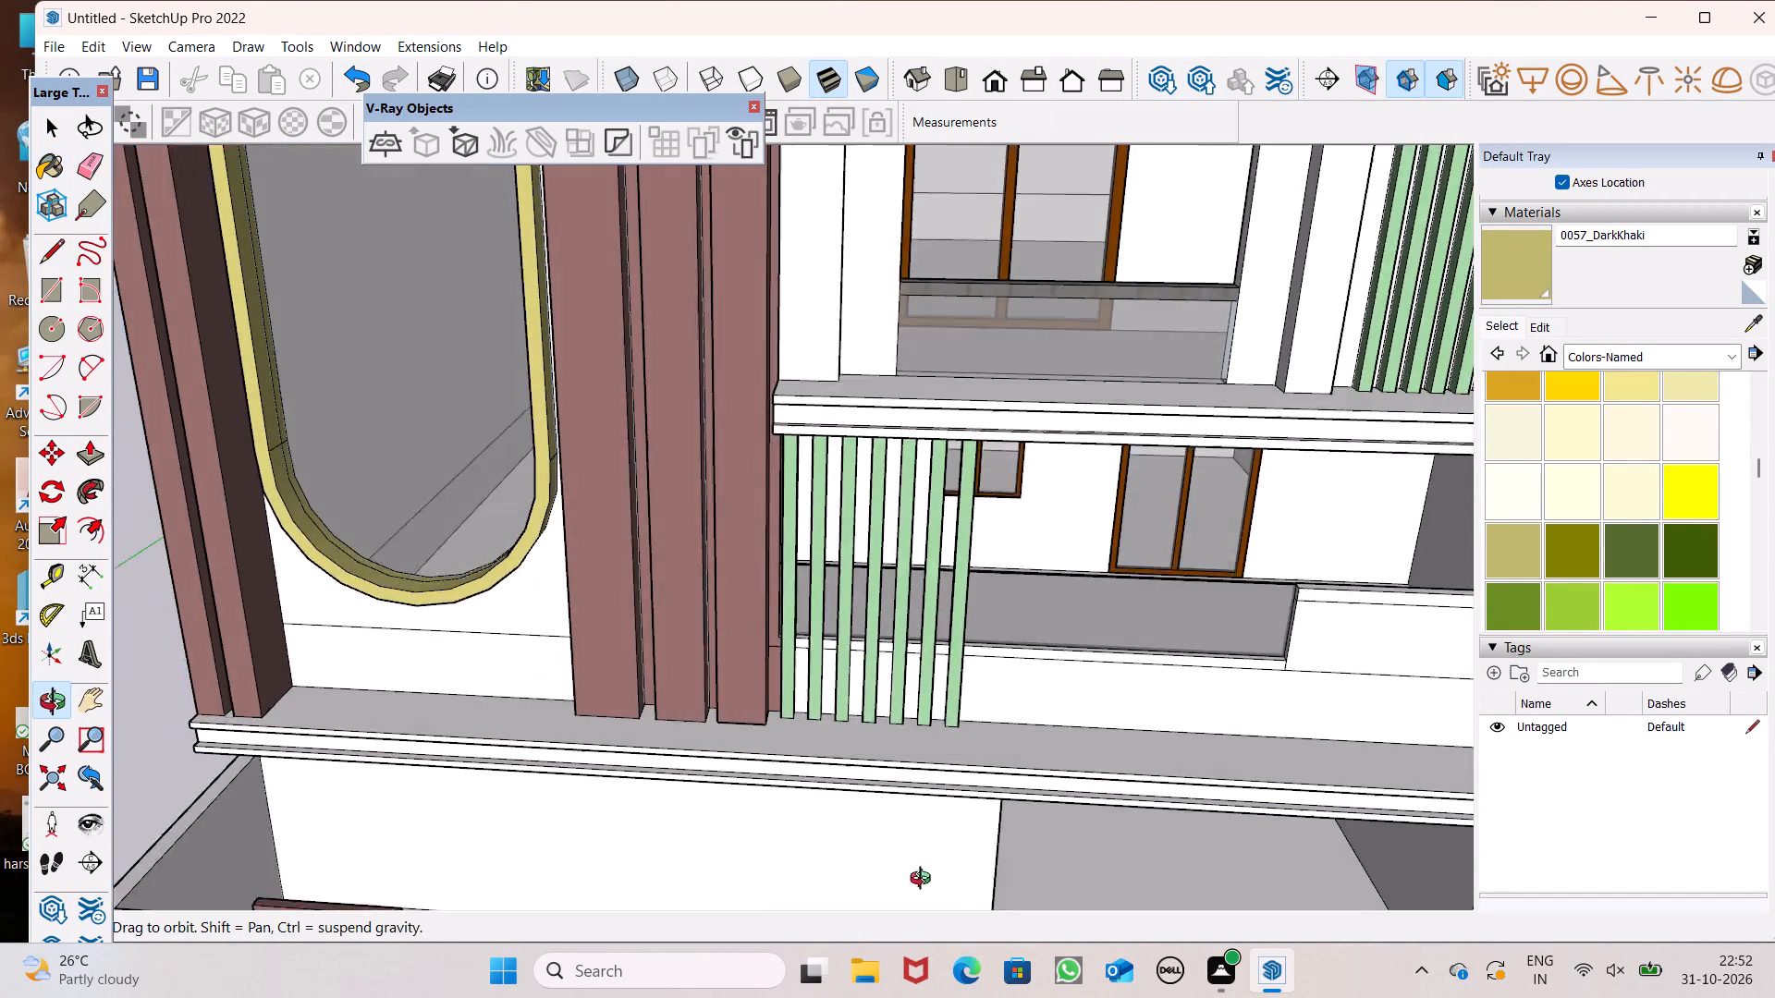
pyautogui.moveTo(924, 881); pyautogui.dragTo(903, 853, button='middle')
pyautogui.scroll(-5, 713, 451)
pyautogui.moveTo(345, 470); pyautogui.dragTo(729, 529, button='middle')
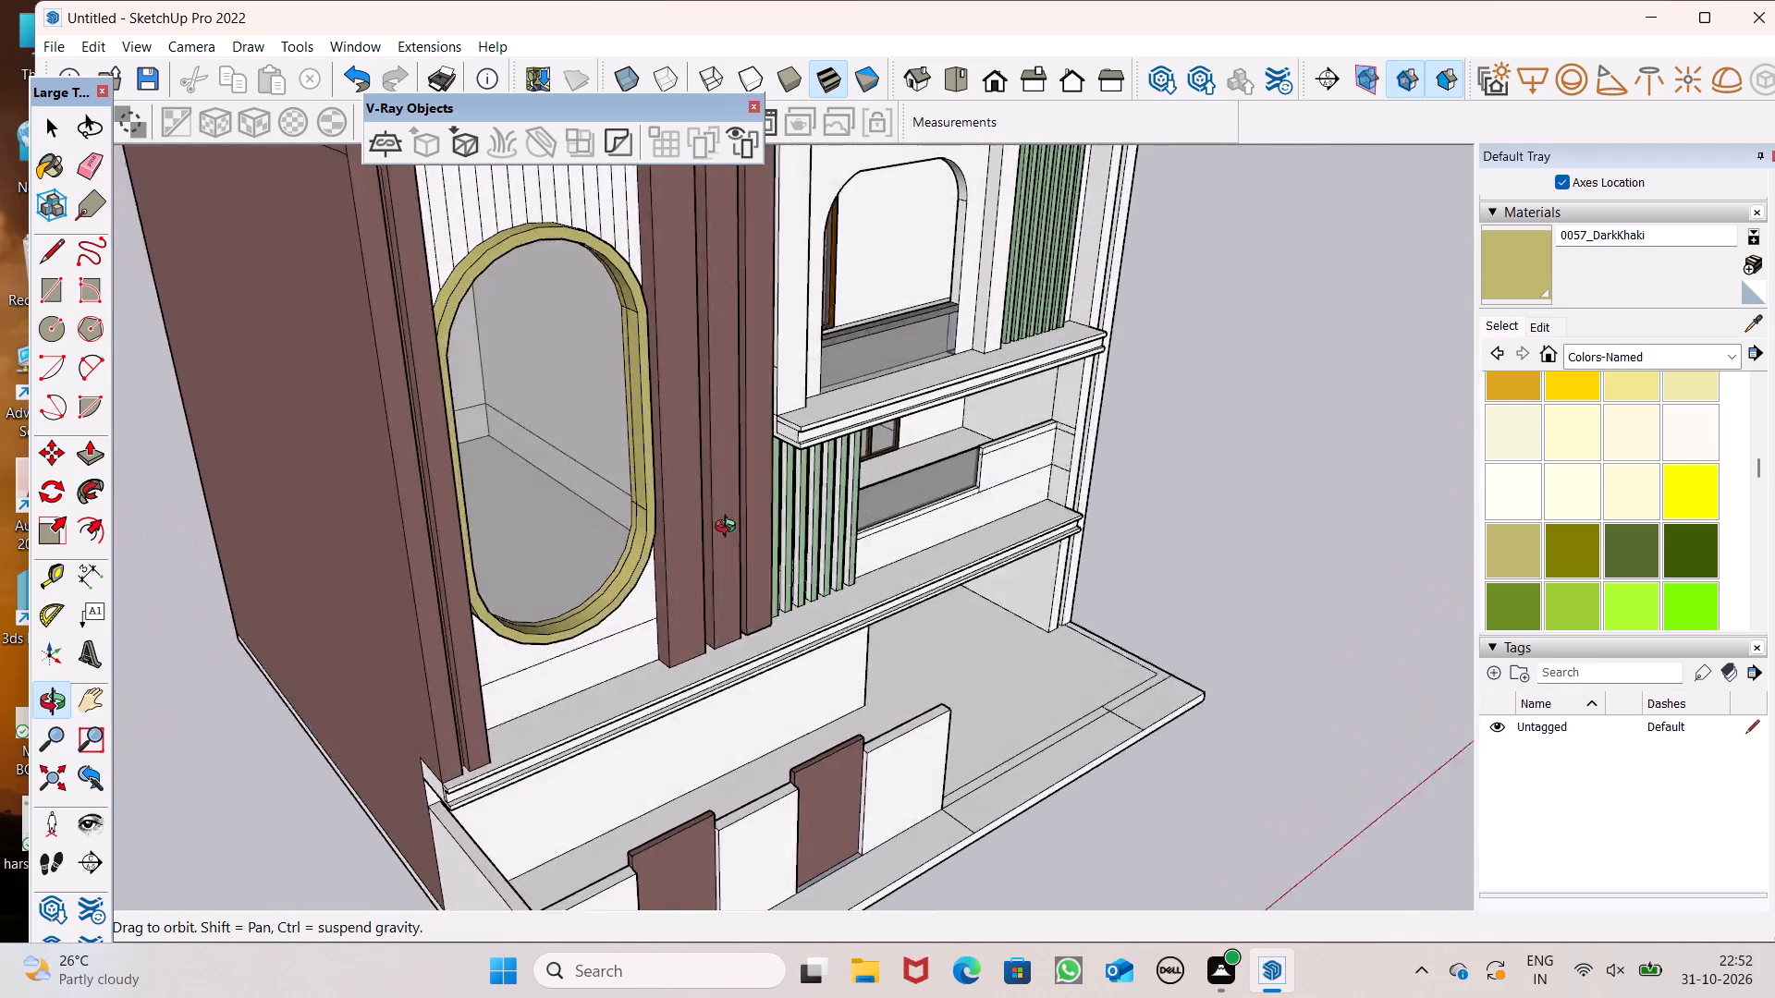
pyautogui.moveTo(729, 529); pyautogui.dragTo(702, 522, button='middle')
pyautogui.scroll(8, 593, 610)
pyautogui.moveTo(377, 615); pyautogui.dragTo(377, 503, button='middle')
pyautogui.moveTo(351, 490); pyautogui.dragTo(393, 652, button='middle')
pyautogui.scroll(8, 333, 489)
pyautogui.moveTo(392, 560); pyautogui.dragTo(269, 570, button='middle')
pyautogui.scroll(5, 370, 538)
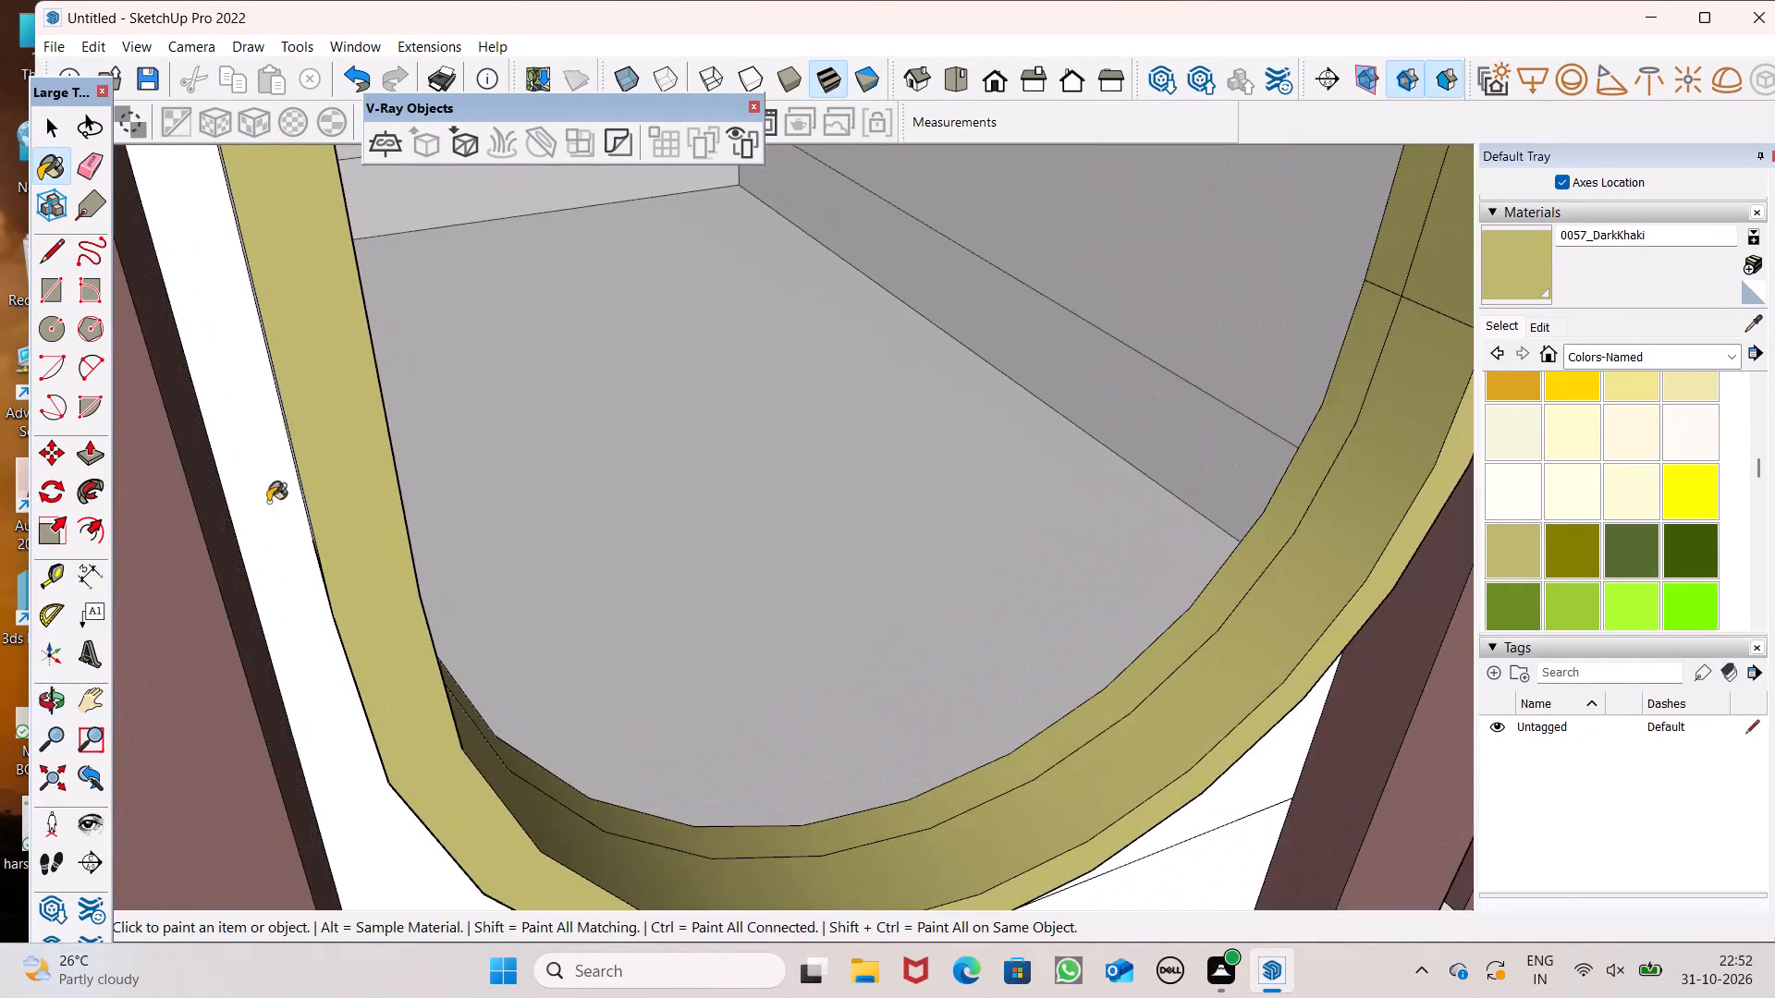
pyautogui.scroll(6, 332, 486)
pyautogui.moveTo(317, 536); pyautogui.dragTo(377, 566, button='middle')
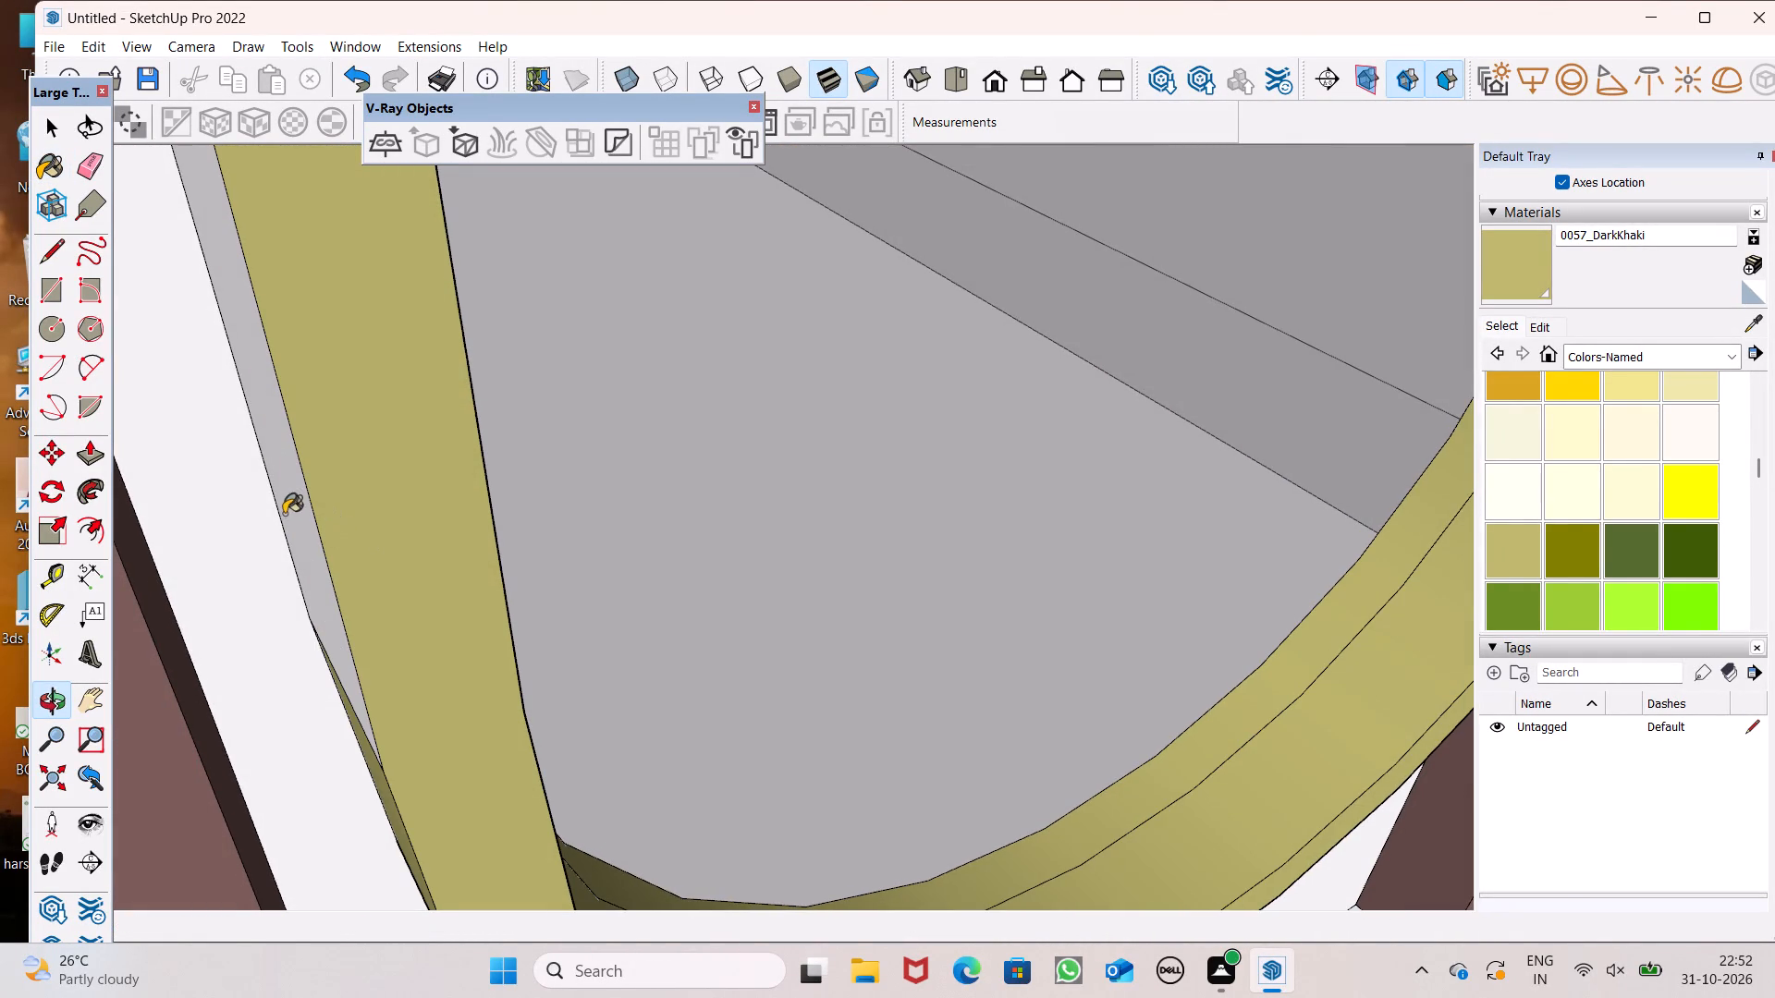
pyautogui.click(284, 513)
# Paint most of the narrow wall strips above the oval window, from the middle toward the outermost brown fins, with 0057_DarkKhaki.
pyautogui.scroll(-8, 401, 513)
pyautogui.moveTo(547, 615); pyautogui.dragTo(383, 568, button='middle')
pyautogui.scroll(-13, 440, 505)
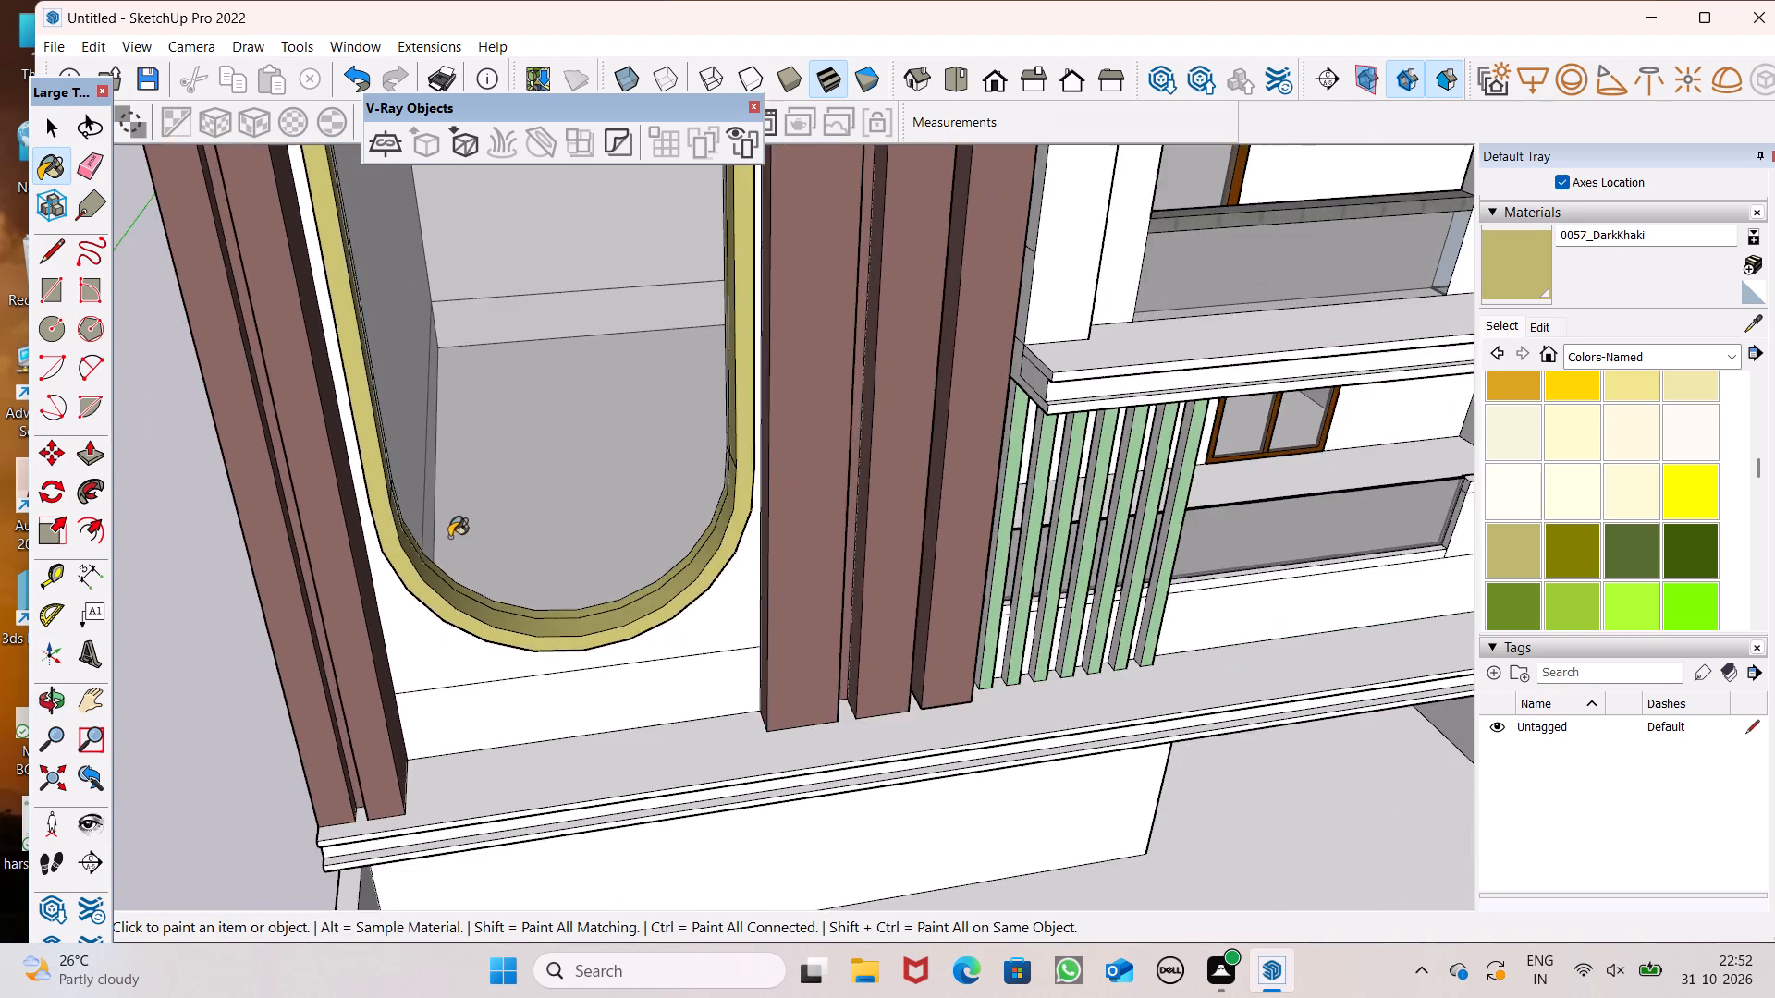
pyautogui.scroll(-4, 486, 540)
pyautogui.scroll(-5, 520, 611)
pyautogui.scroll(5, 517, 286)
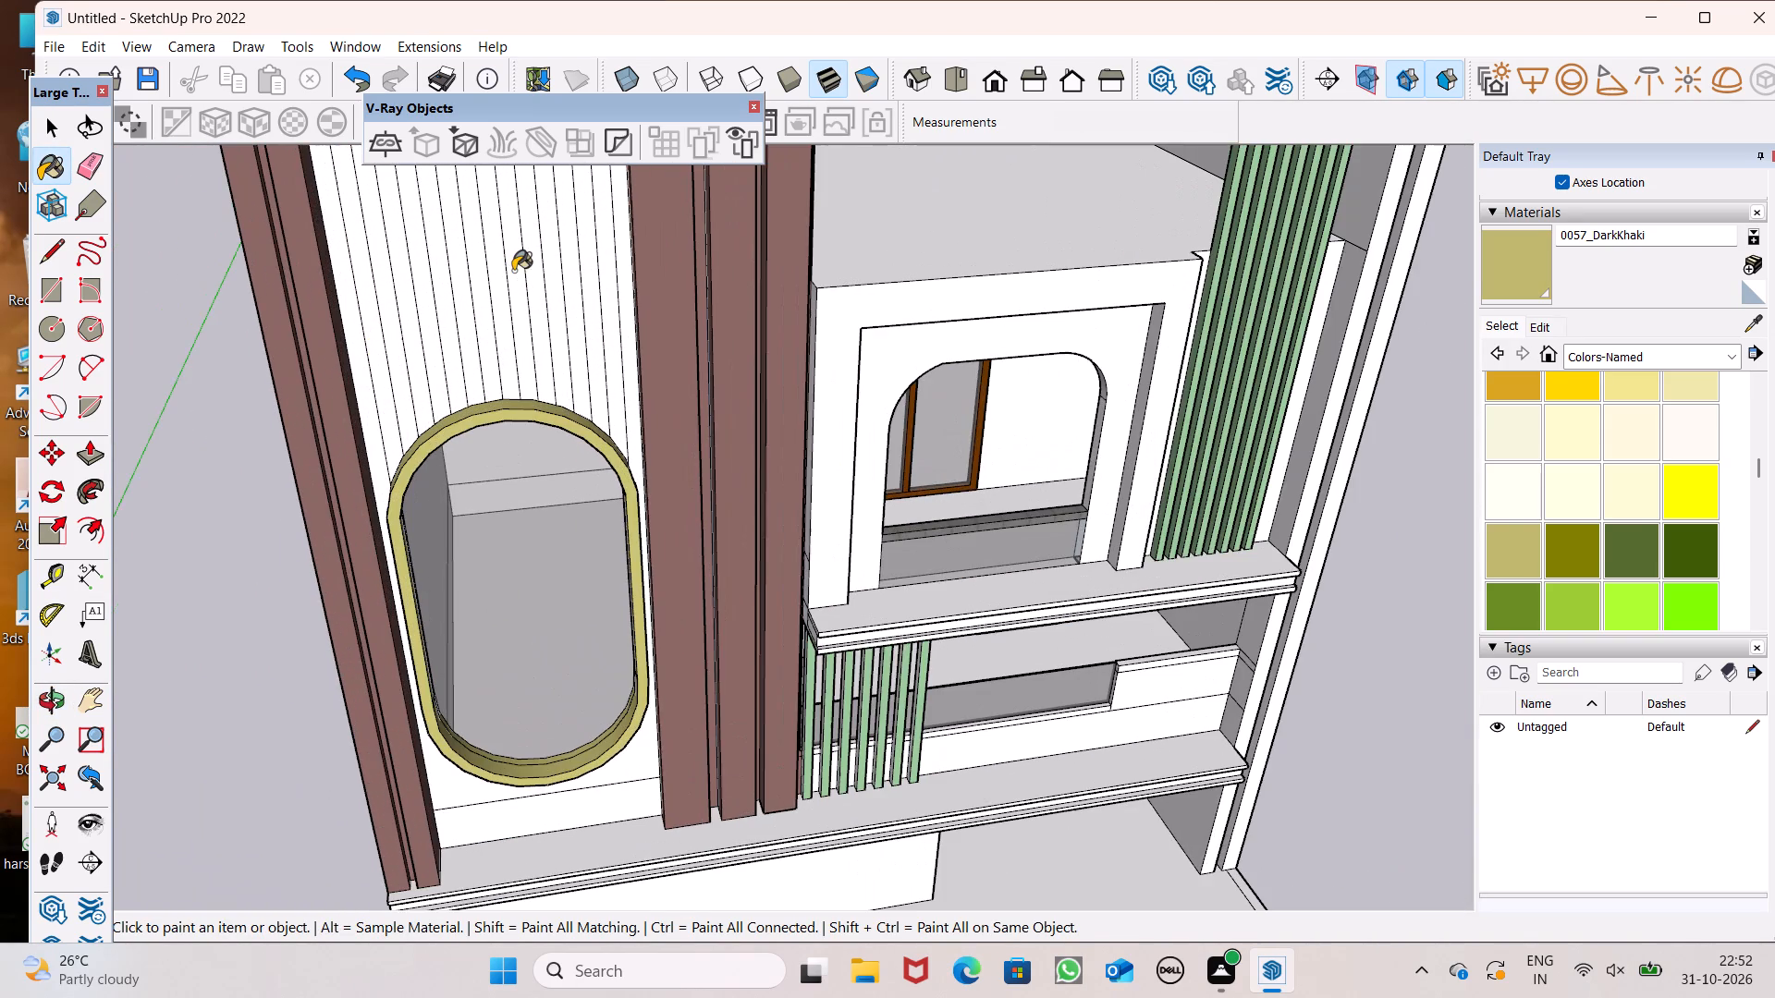
pyautogui.click(513, 271)
pyautogui.click(496, 270)
pyautogui.click(476, 269)
pyautogui.click(452, 270)
pyautogui.click(447, 273)
pyautogui.click(414, 269)
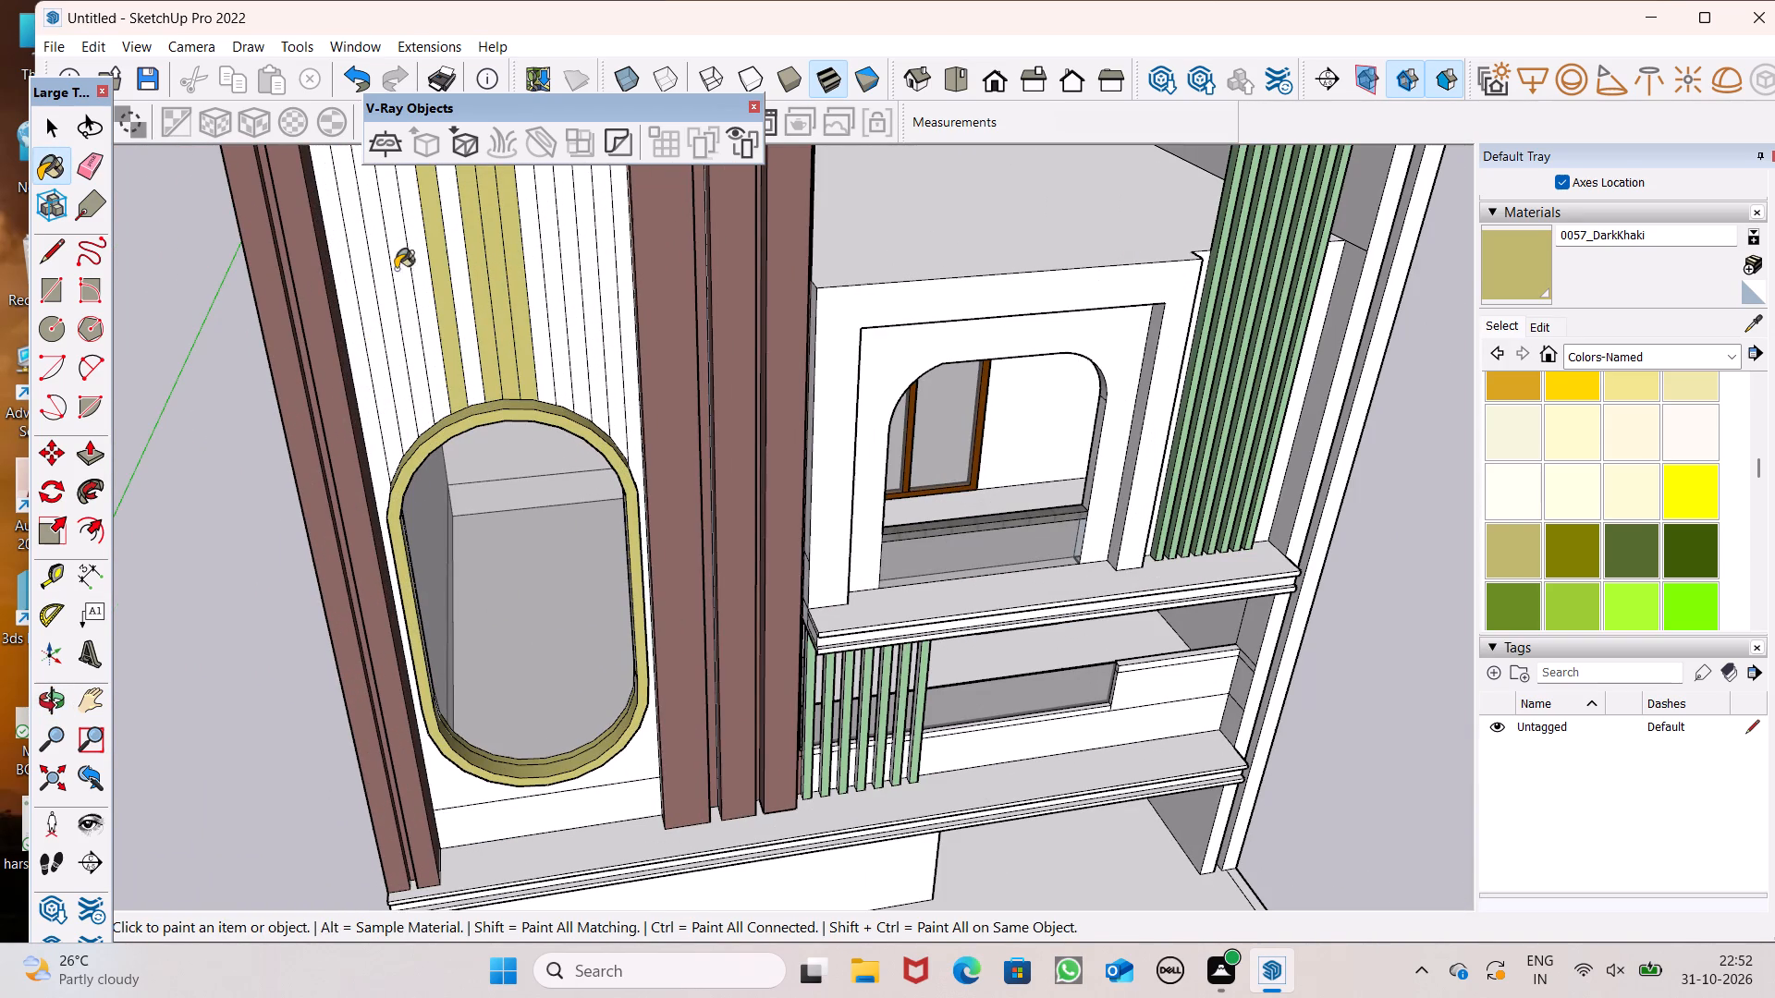
pyautogui.moveTo(386, 281); pyautogui.dragTo(384, 289)
pyautogui.click(374, 293)
pyautogui.click(365, 301)
pyautogui.click(357, 303)
# Paint the remaining narrow strips and the wall face around the oval window with 0057_DarkKhaki.
pyautogui.click(402, 311)
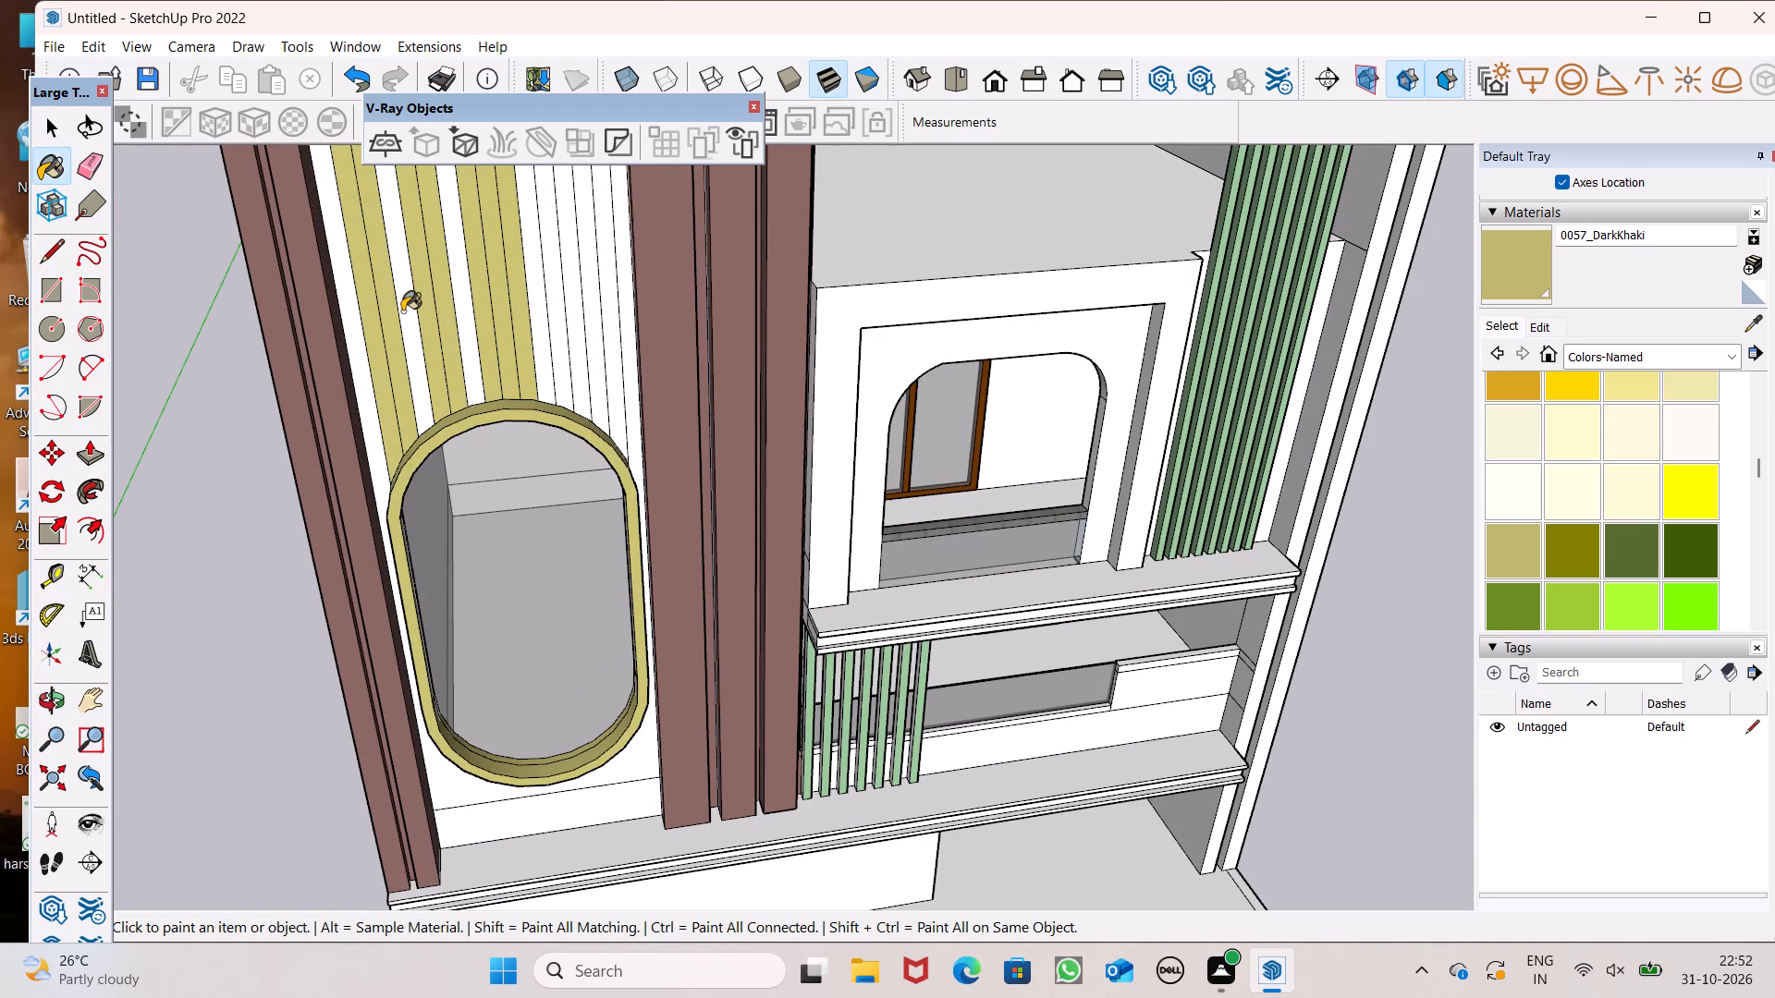
pyautogui.click(442, 310)
pyautogui.click(458, 305)
pyautogui.click(466, 298)
pyautogui.moveTo(474, 297); pyautogui.dragTo(484, 298)
pyautogui.click(542, 282)
pyautogui.moveTo(538, 302); pyautogui.dragTo(523, 308)
pyautogui.moveTo(519, 306); pyautogui.dragTo(548, 306)
pyautogui.click(561, 302)
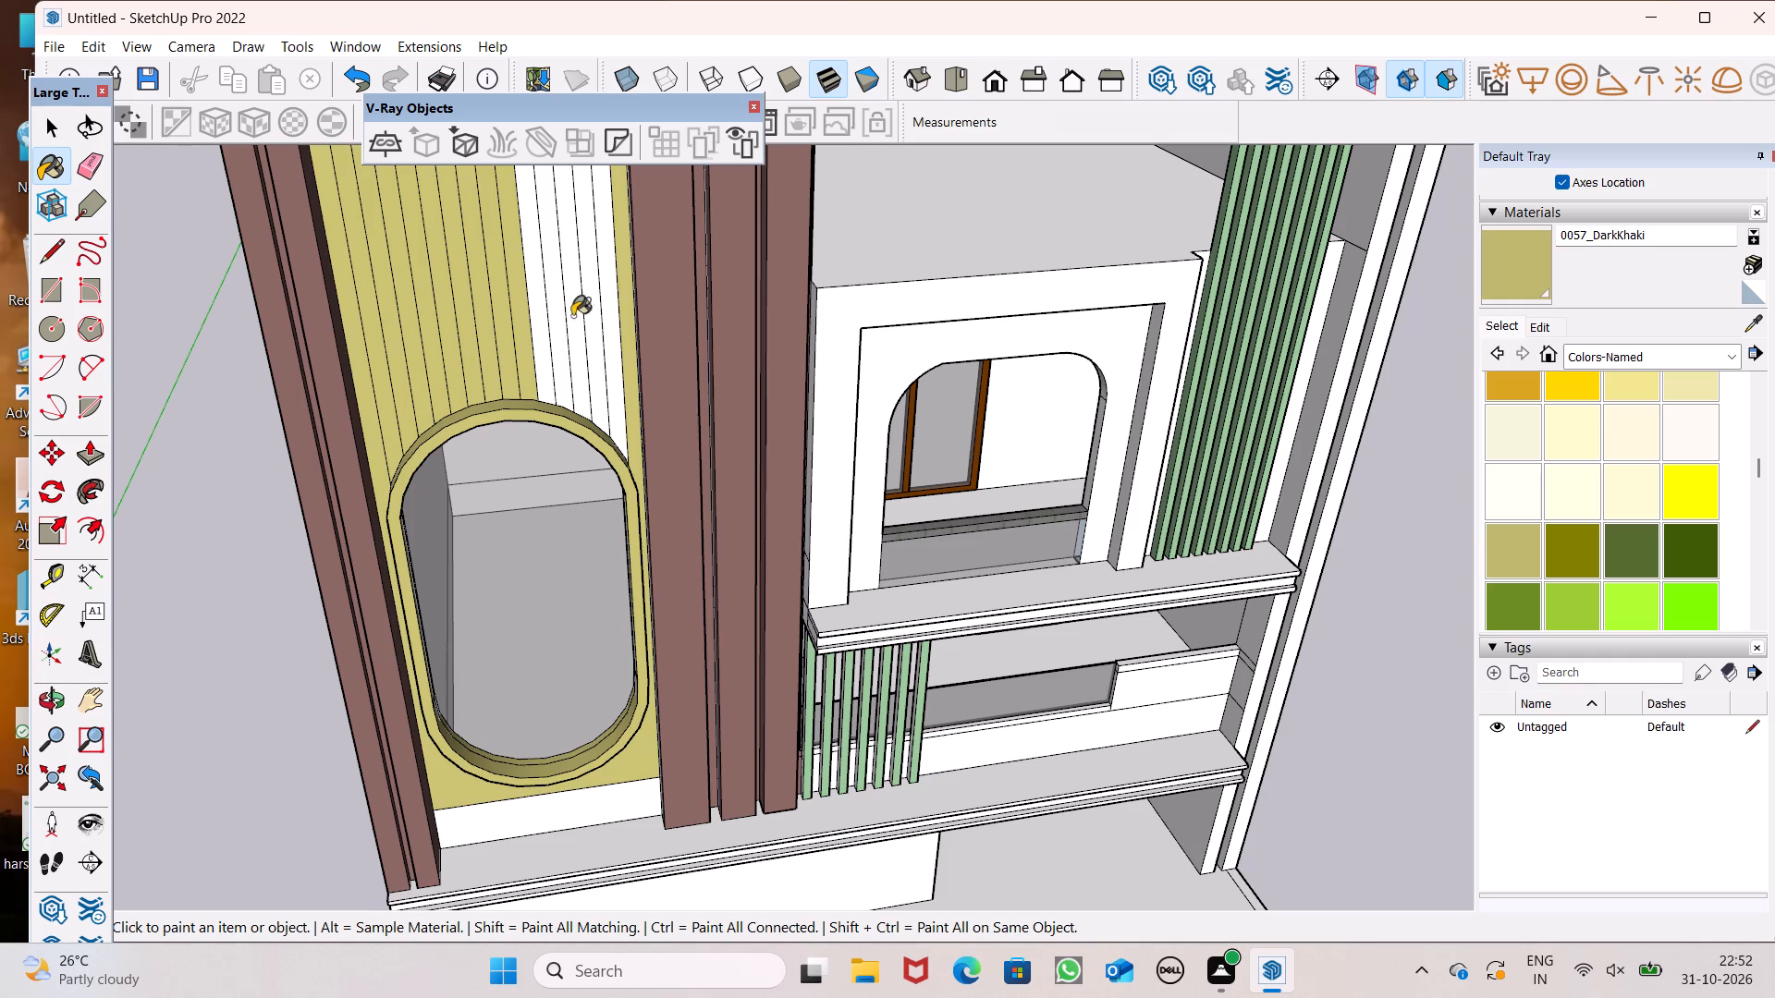
pyautogui.click(579, 316)
pyautogui.doubleClick(599, 306)
pyautogui.click(592, 308)
pyautogui.moveTo(577, 312); pyautogui.dragTo(549, 320)
pyautogui.click(544, 315)
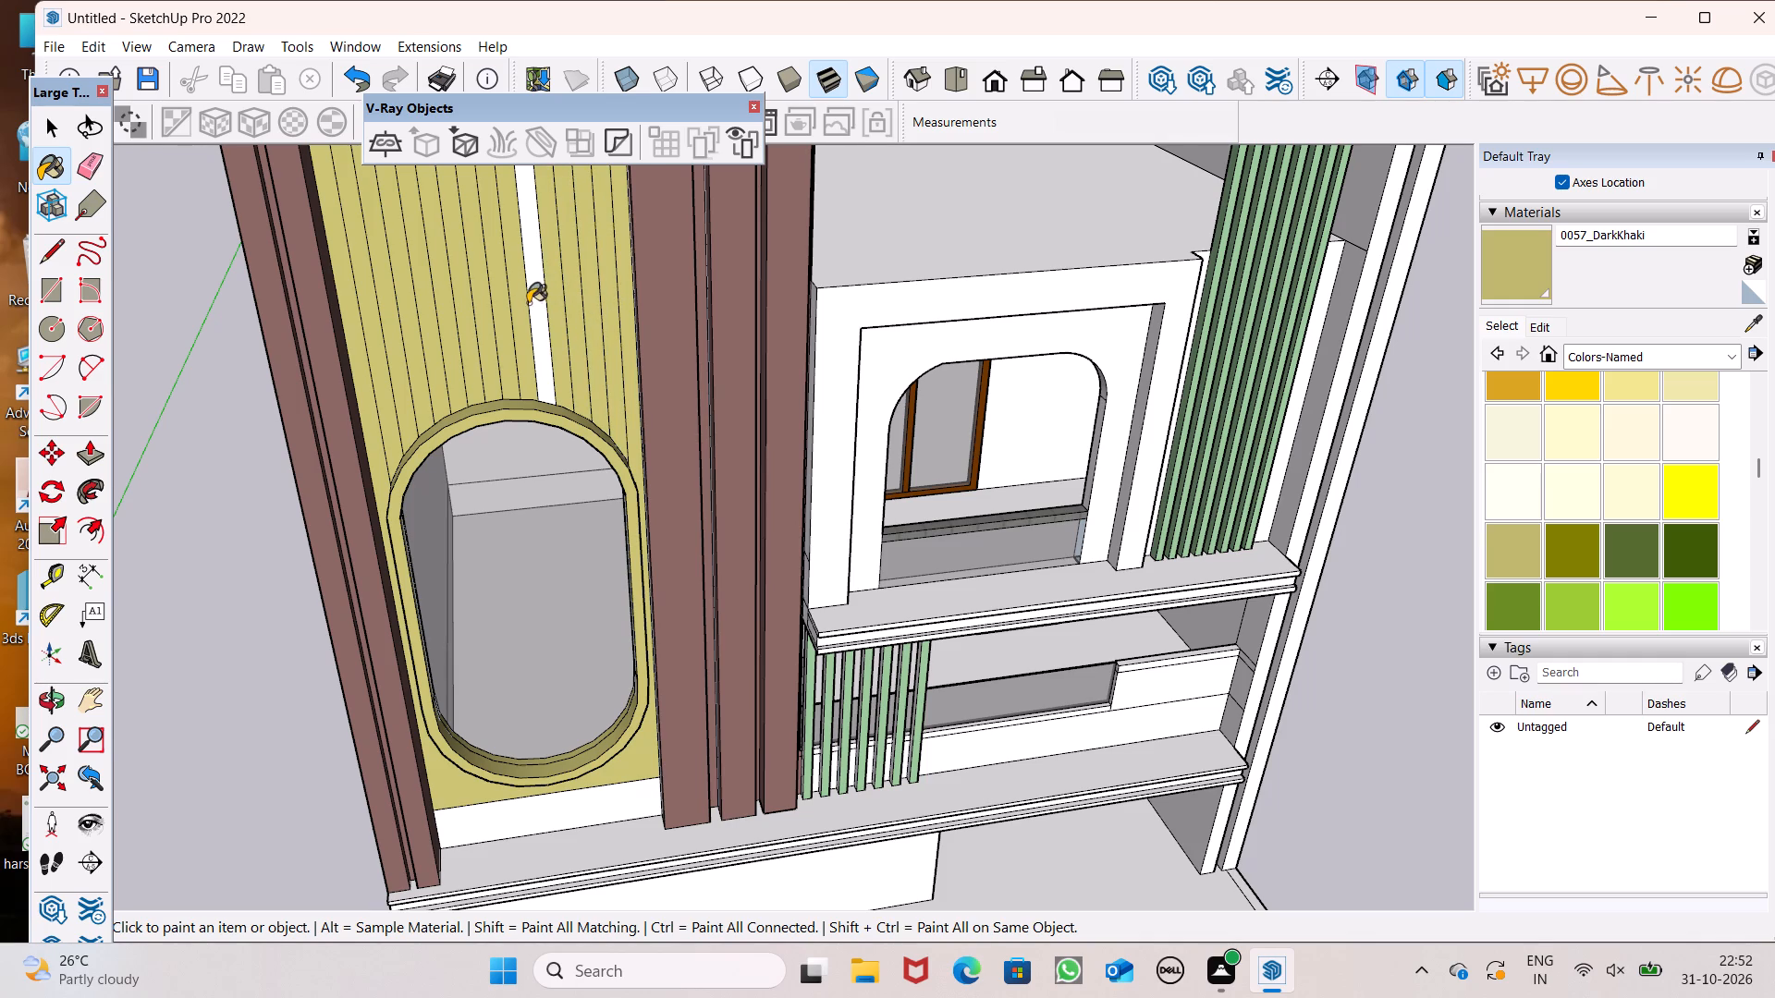
# Paint the wall band below the oval window with 0057_DarkKhaki and erase the line dividing it from the wall above.
pyautogui.scroll(-8, 529, 305)
pyautogui.moveTo(532, 406); pyautogui.dragTo(477, 229, button='middle')
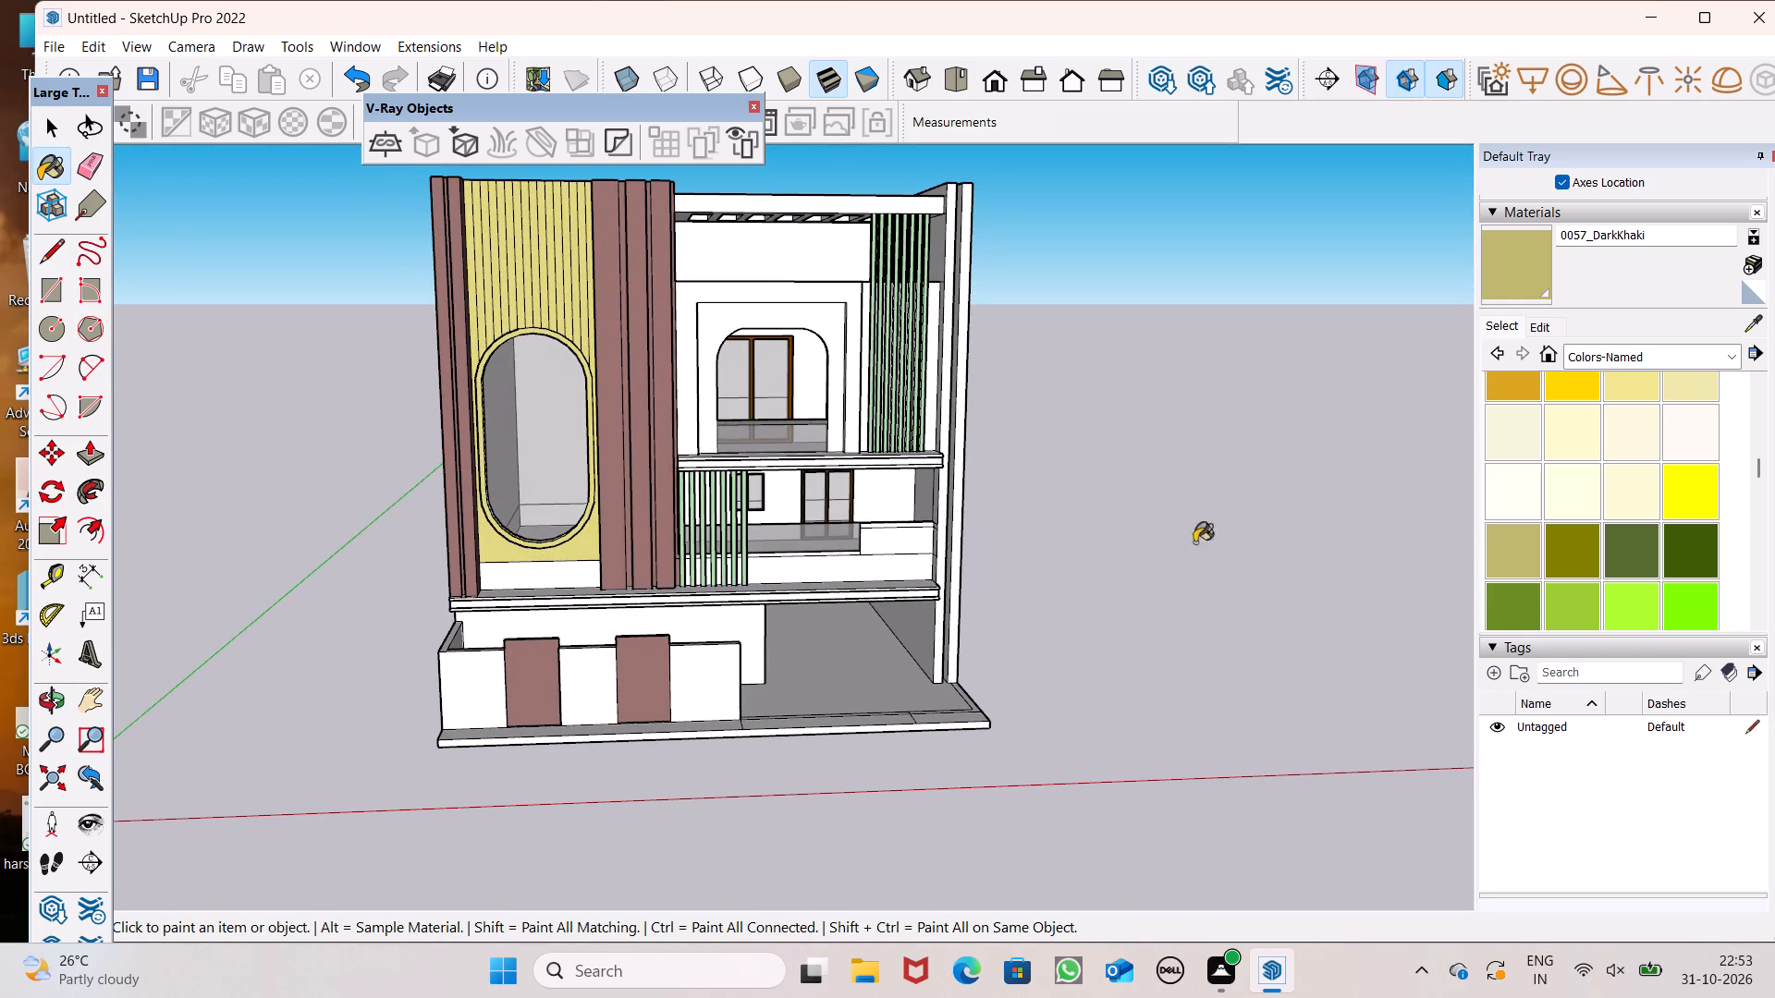
pyautogui.scroll(5, 496, 591)
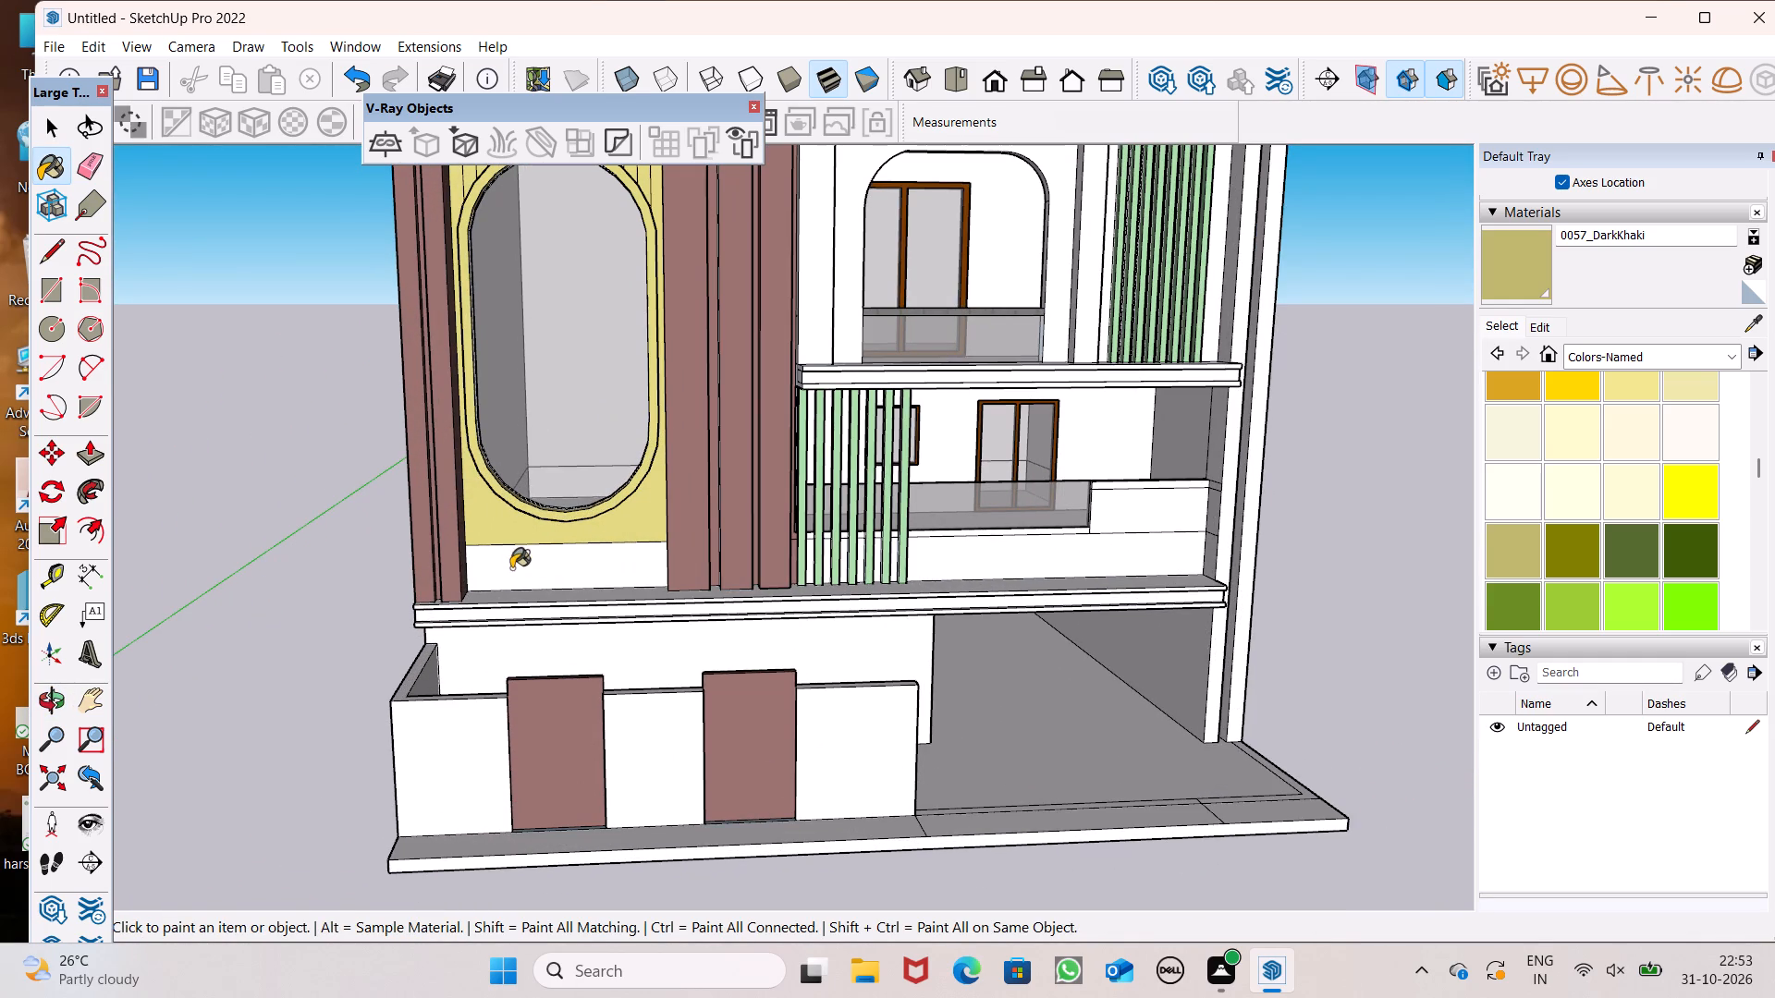
pyautogui.click(511, 567)
pyautogui.click(79, 158)
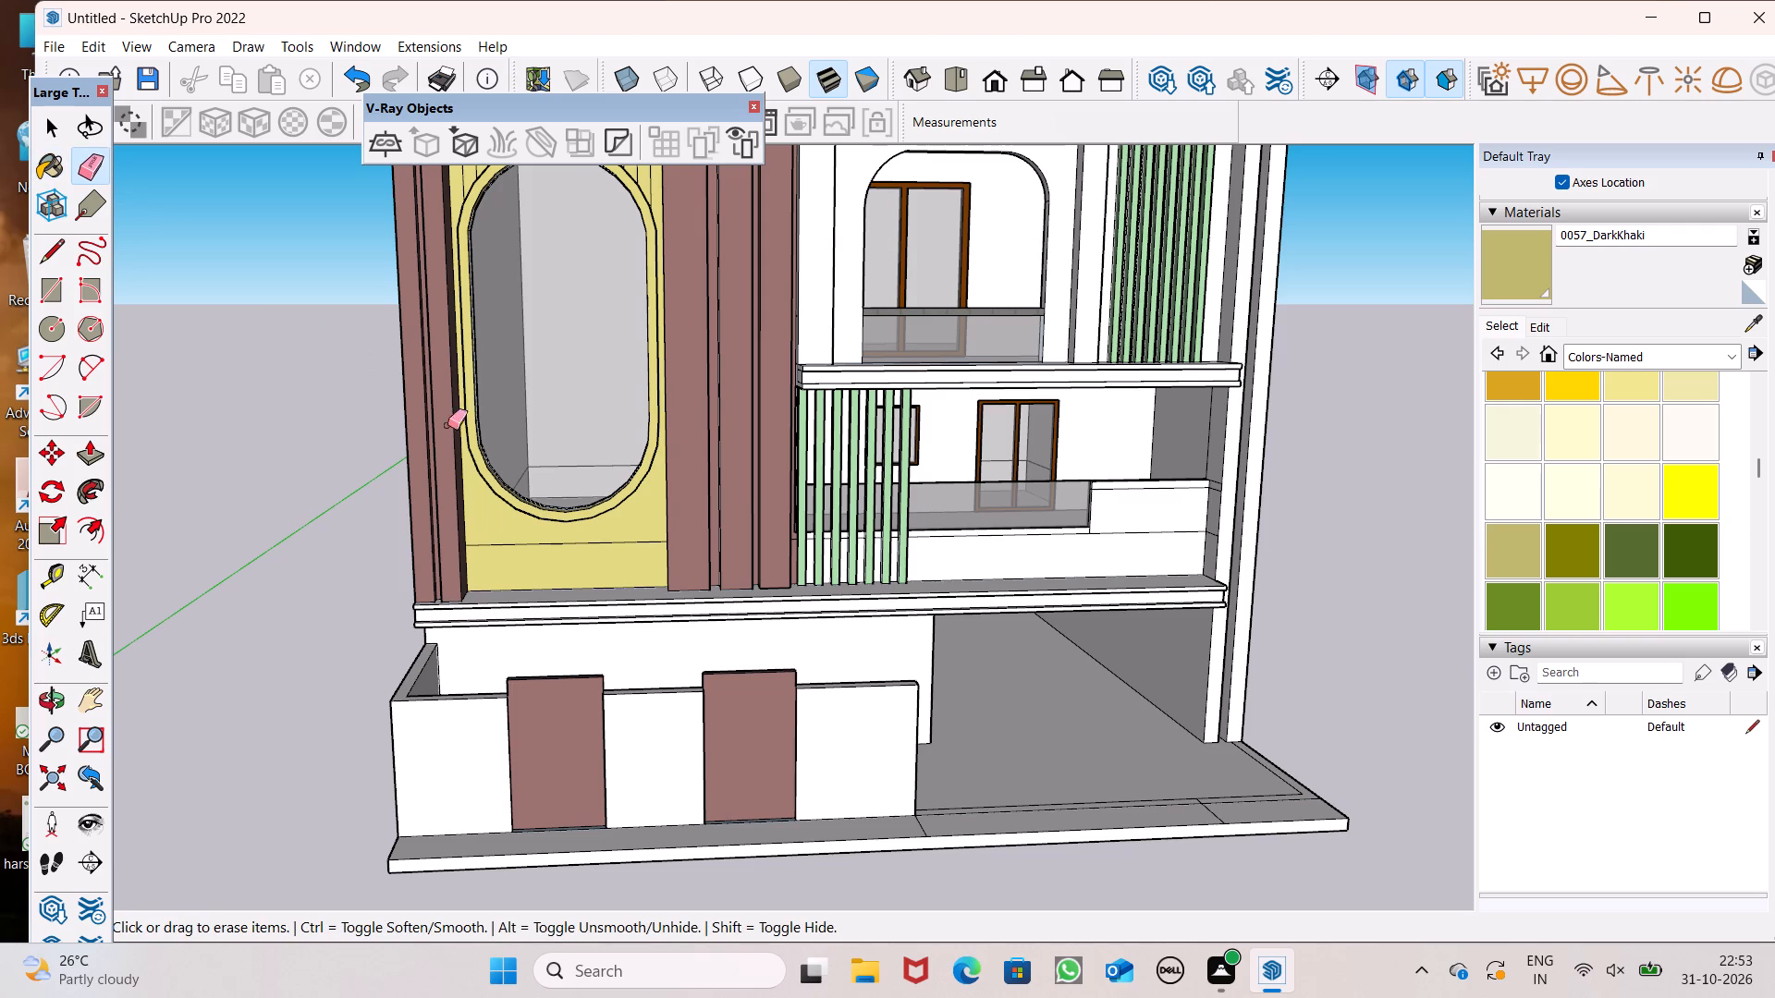
pyautogui.moveTo(557, 540); pyautogui.dragTo(562, 548)
# Paint the raised and lower front faces of the lower-floor balcony parapet with 0050_LemonChiffon.
pyautogui.scroll(-6, 358, 429)
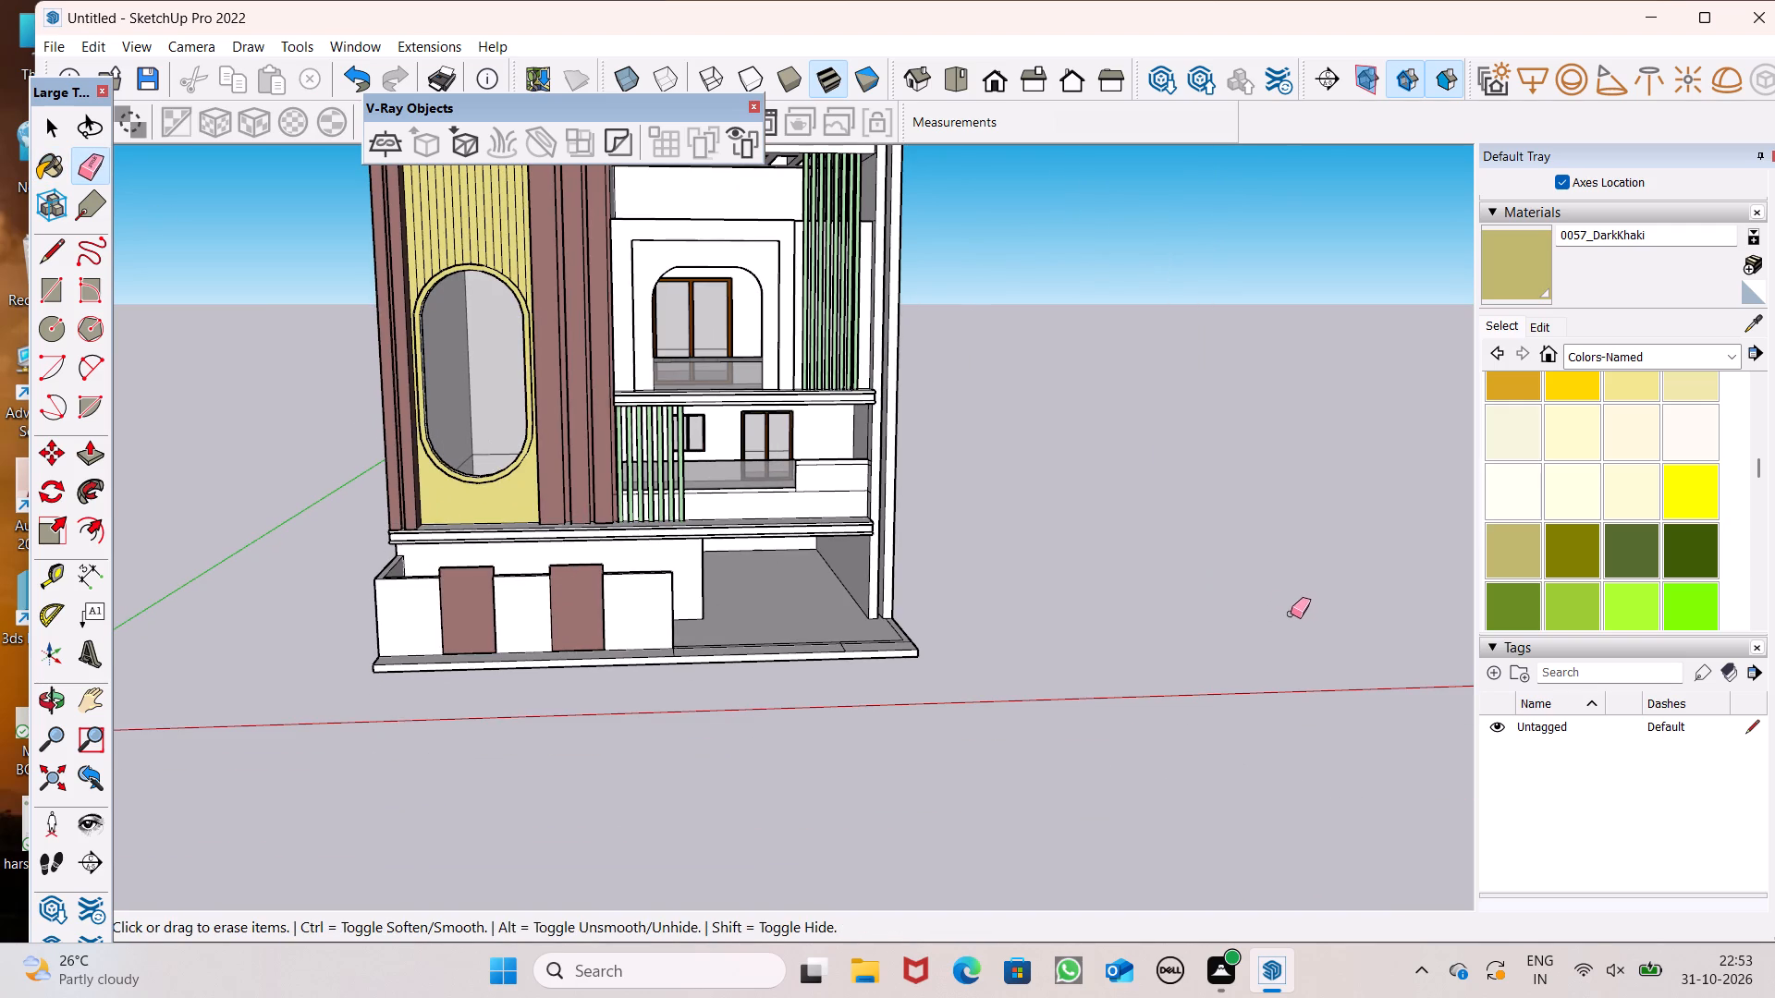
pyautogui.click(1556, 444)
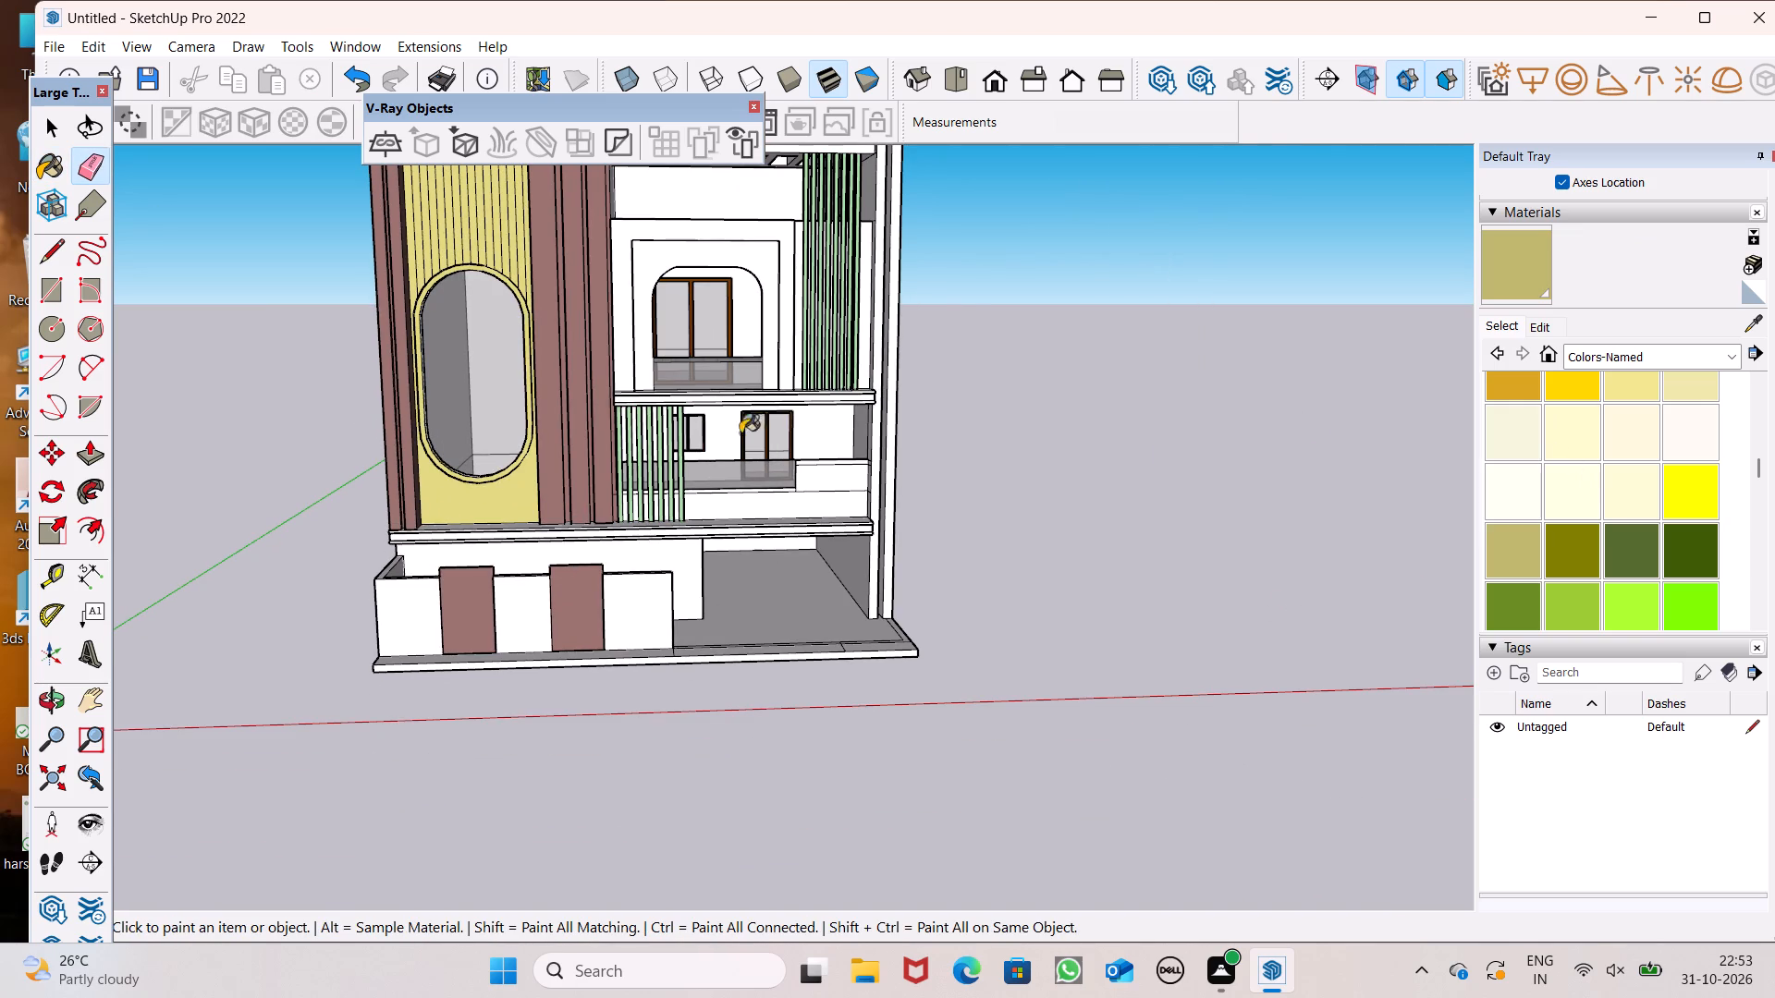
pyautogui.scroll(8, 459, 421)
pyautogui.scroll(5, 1268, 566)
pyautogui.click(1246, 530)
pyautogui.click(1226, 584)
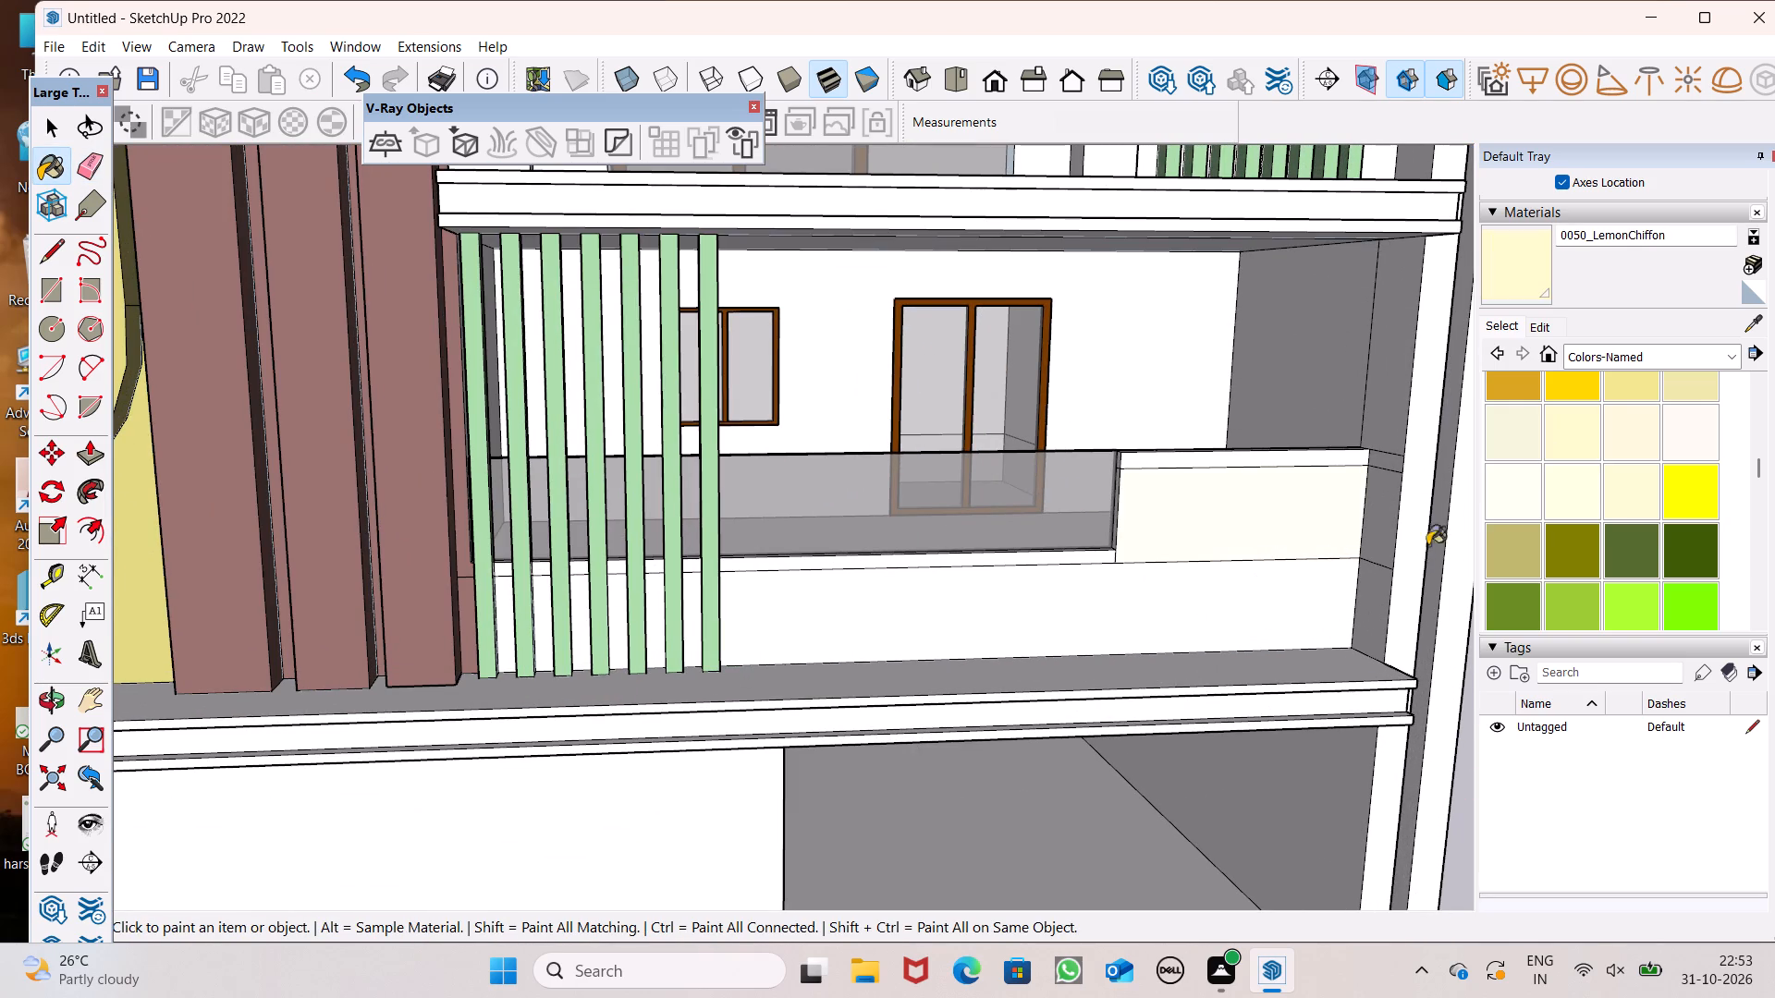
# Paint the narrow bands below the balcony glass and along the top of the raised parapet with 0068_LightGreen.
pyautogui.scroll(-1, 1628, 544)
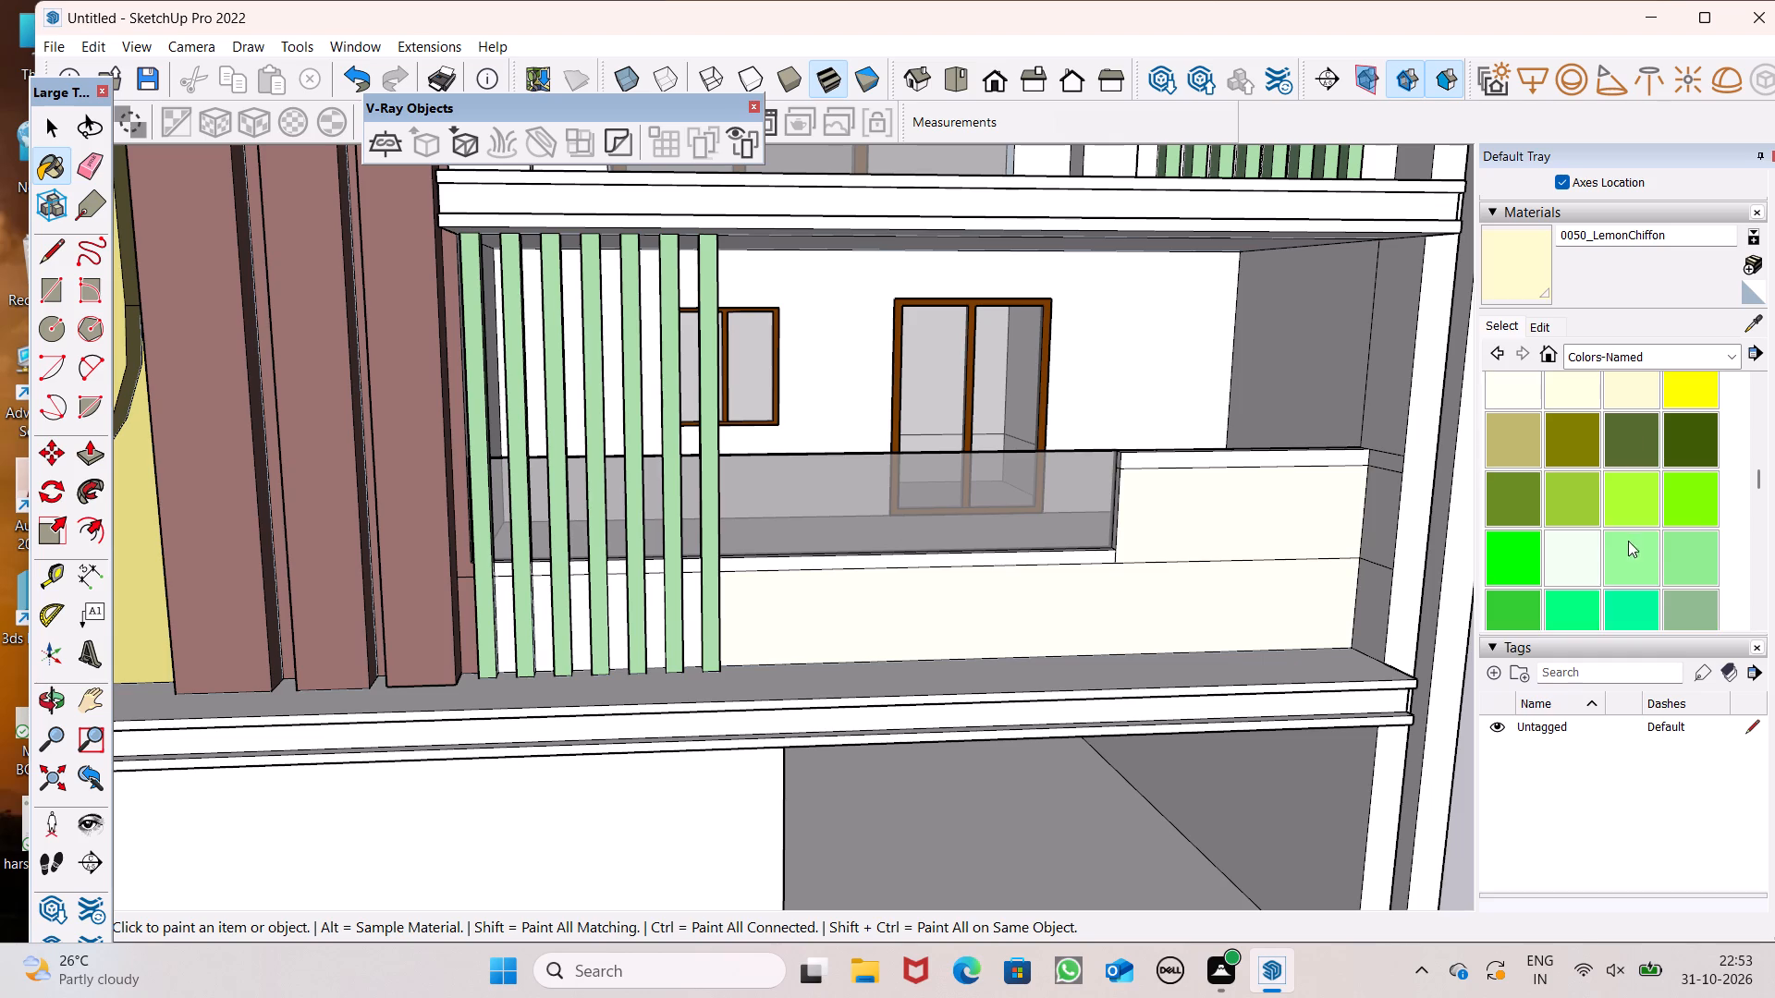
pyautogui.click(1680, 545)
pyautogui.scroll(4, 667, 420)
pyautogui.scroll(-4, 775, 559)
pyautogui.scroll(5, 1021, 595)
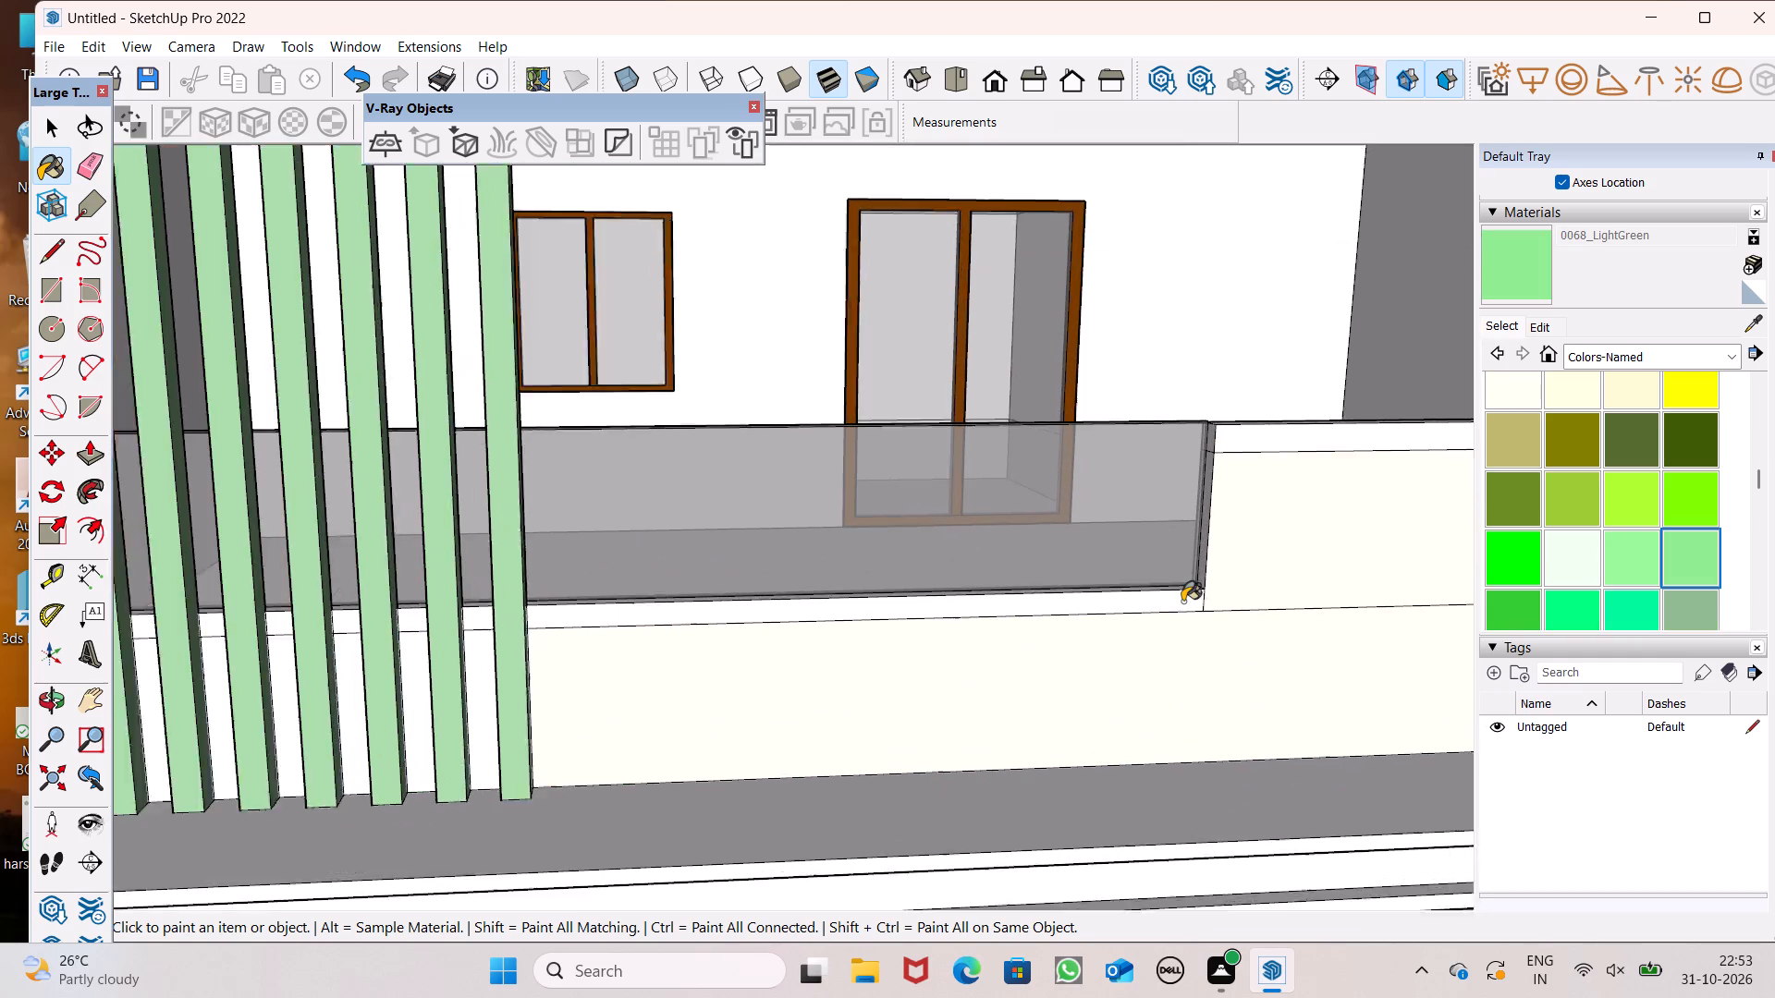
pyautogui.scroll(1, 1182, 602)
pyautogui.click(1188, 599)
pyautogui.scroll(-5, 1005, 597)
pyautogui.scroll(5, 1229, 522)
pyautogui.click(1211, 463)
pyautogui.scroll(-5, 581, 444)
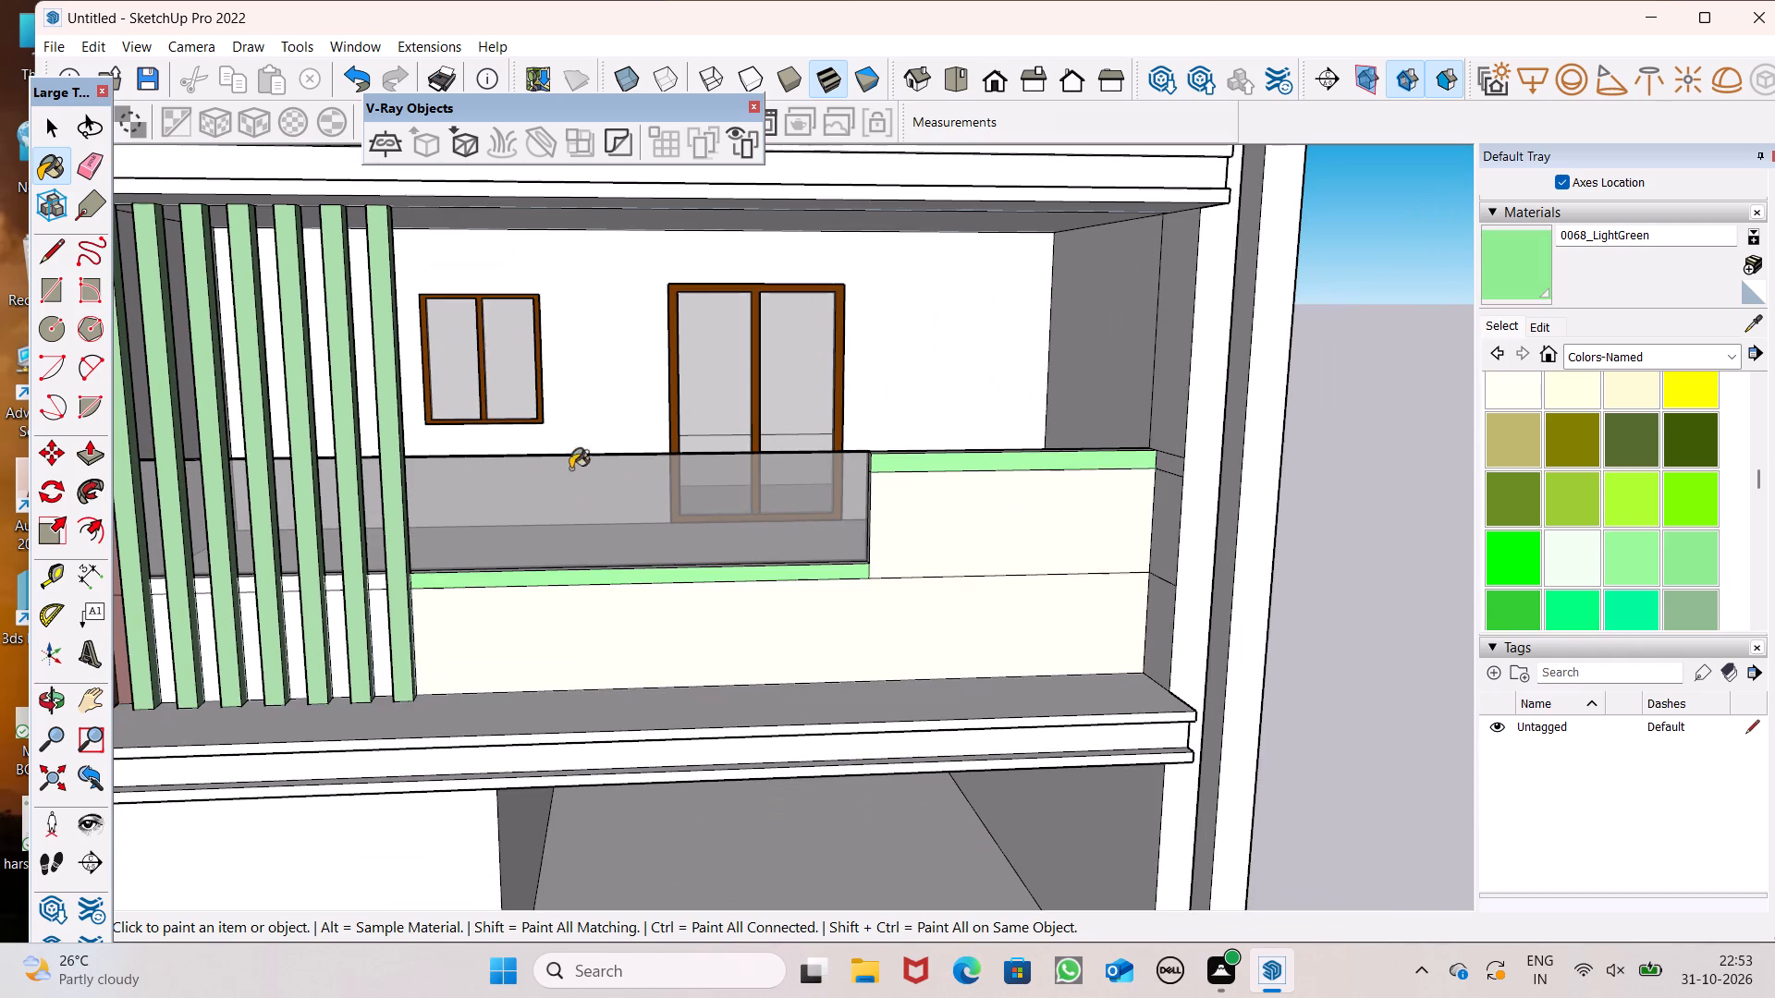
# Paint the raised parapet's top band, its adjoining side-wall strip and the band below the balcony glass with 0086_MediumAquamarine.
pyautogui.moveTo(1164, 522); pyautogui.dragTo(1305, 614, button='middle')
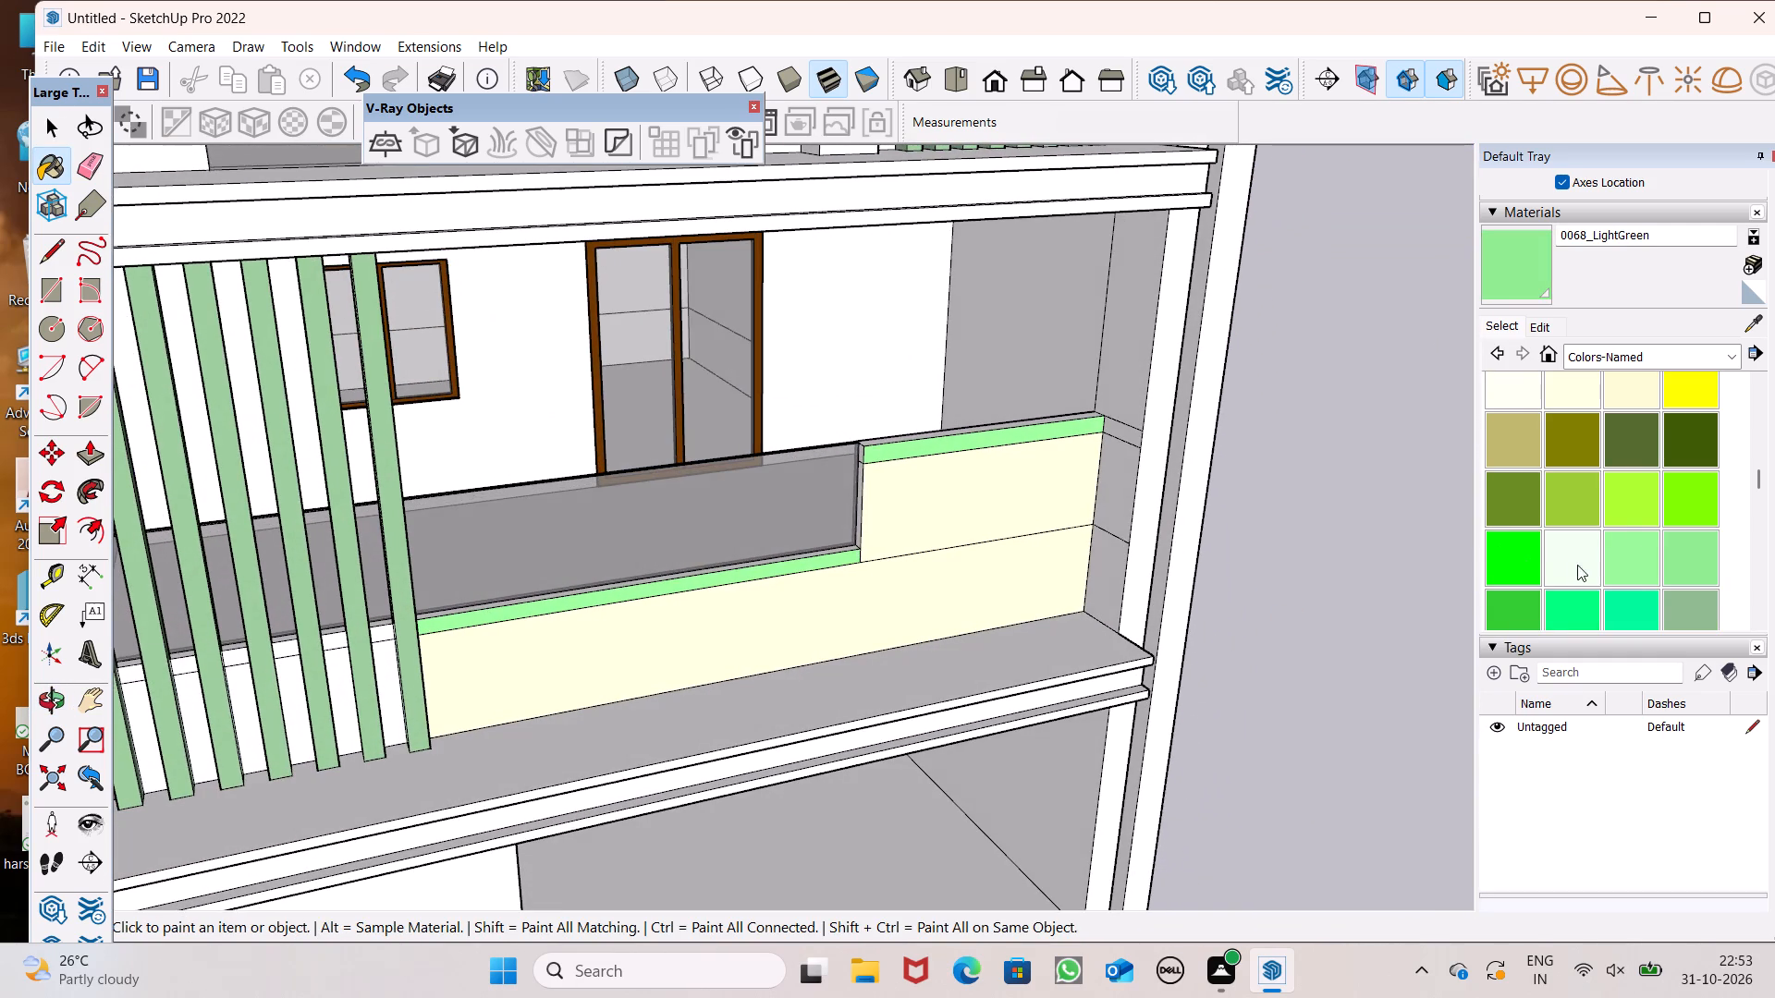
pyautogui.scroll(-3, 1590, 549)
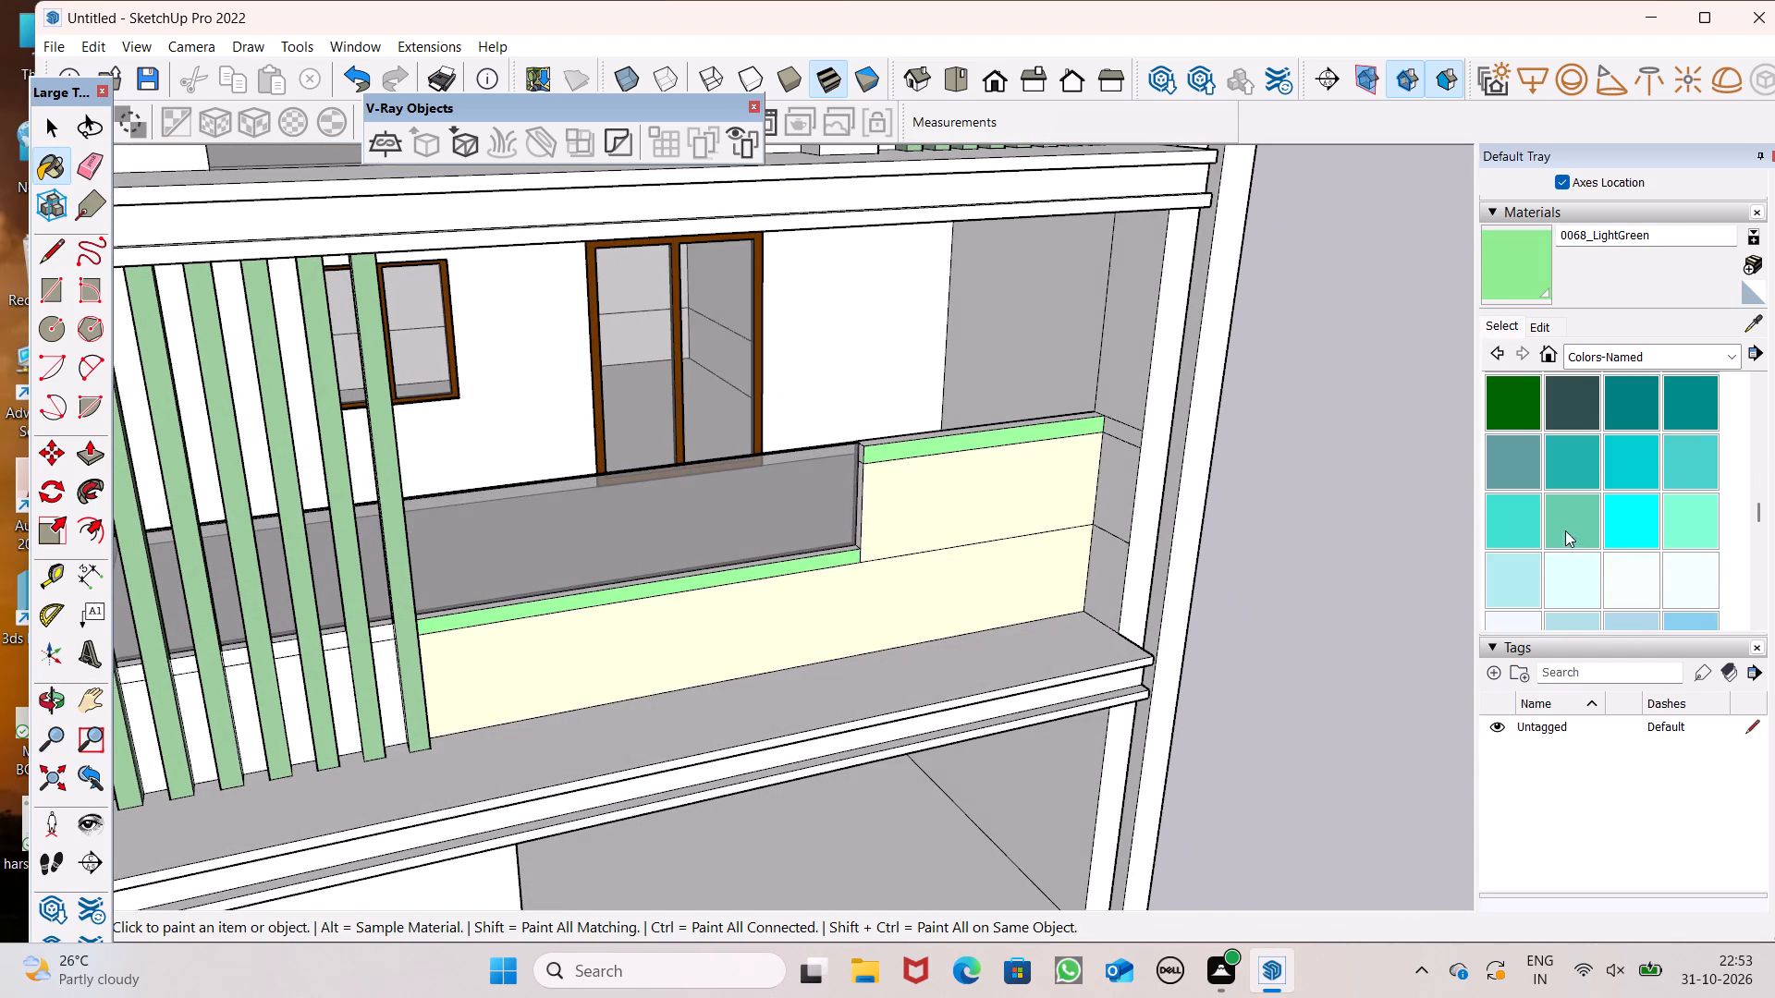
pyautogui.scroll(-2, 1592, 505)
pyautogui.scroll(2, 1592, 505)
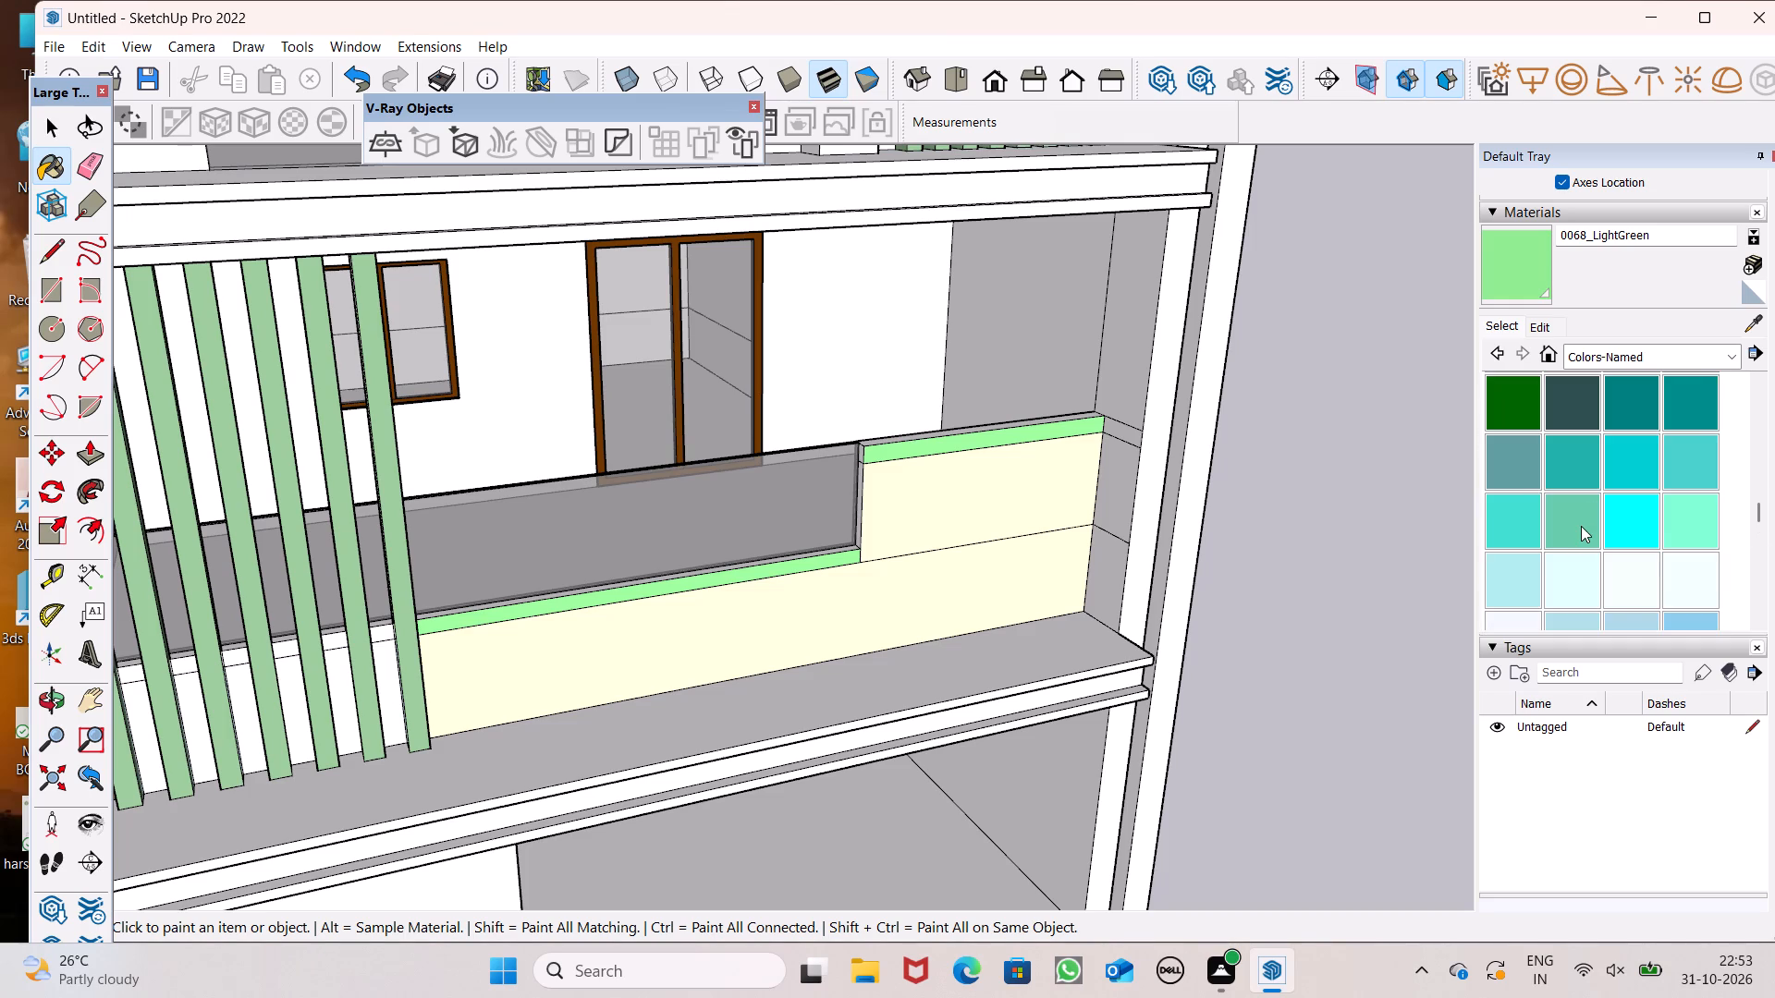
pyautogui.click(1579, 526)
pyautogui.scroll(5, 1110, 467)
pyautogui.click(929, 417)
pyautogui.scroll(4, 1090, 420)
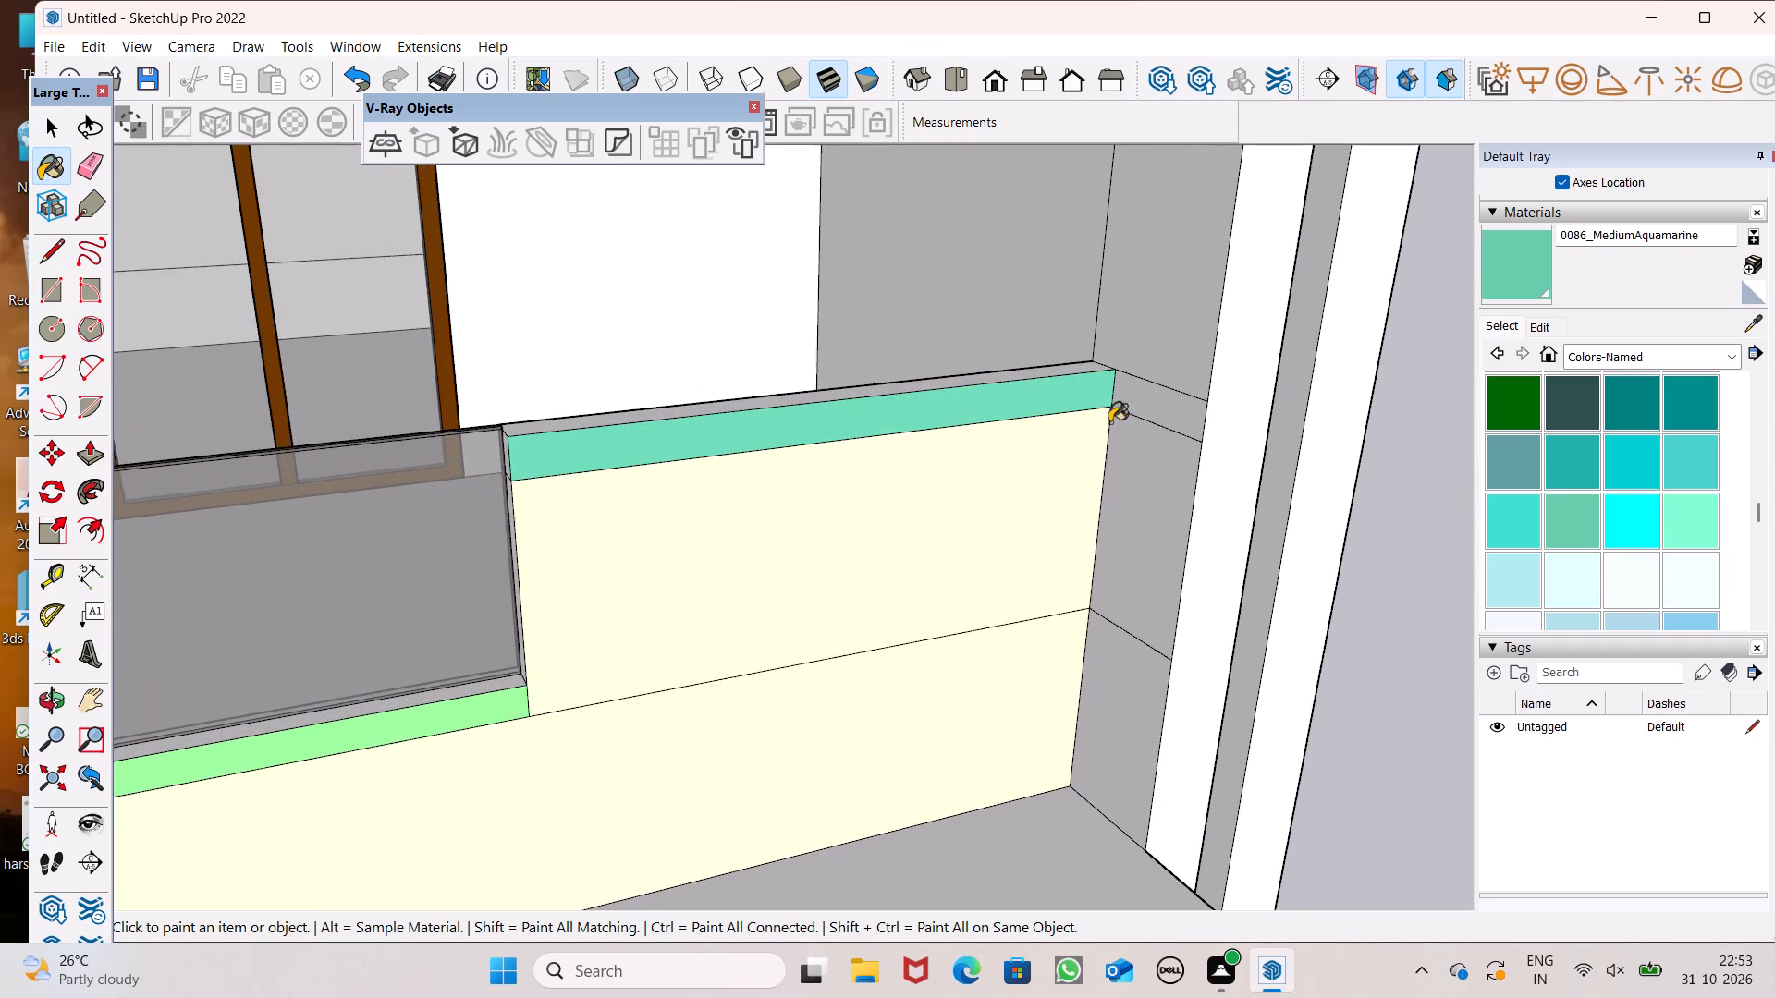
pyautogui.click(1154, 416)
pyautogui.moveTo(850, 475); pyautogui.dragTo(500, 523, button='middle')
pyautogui.click(315, 589)
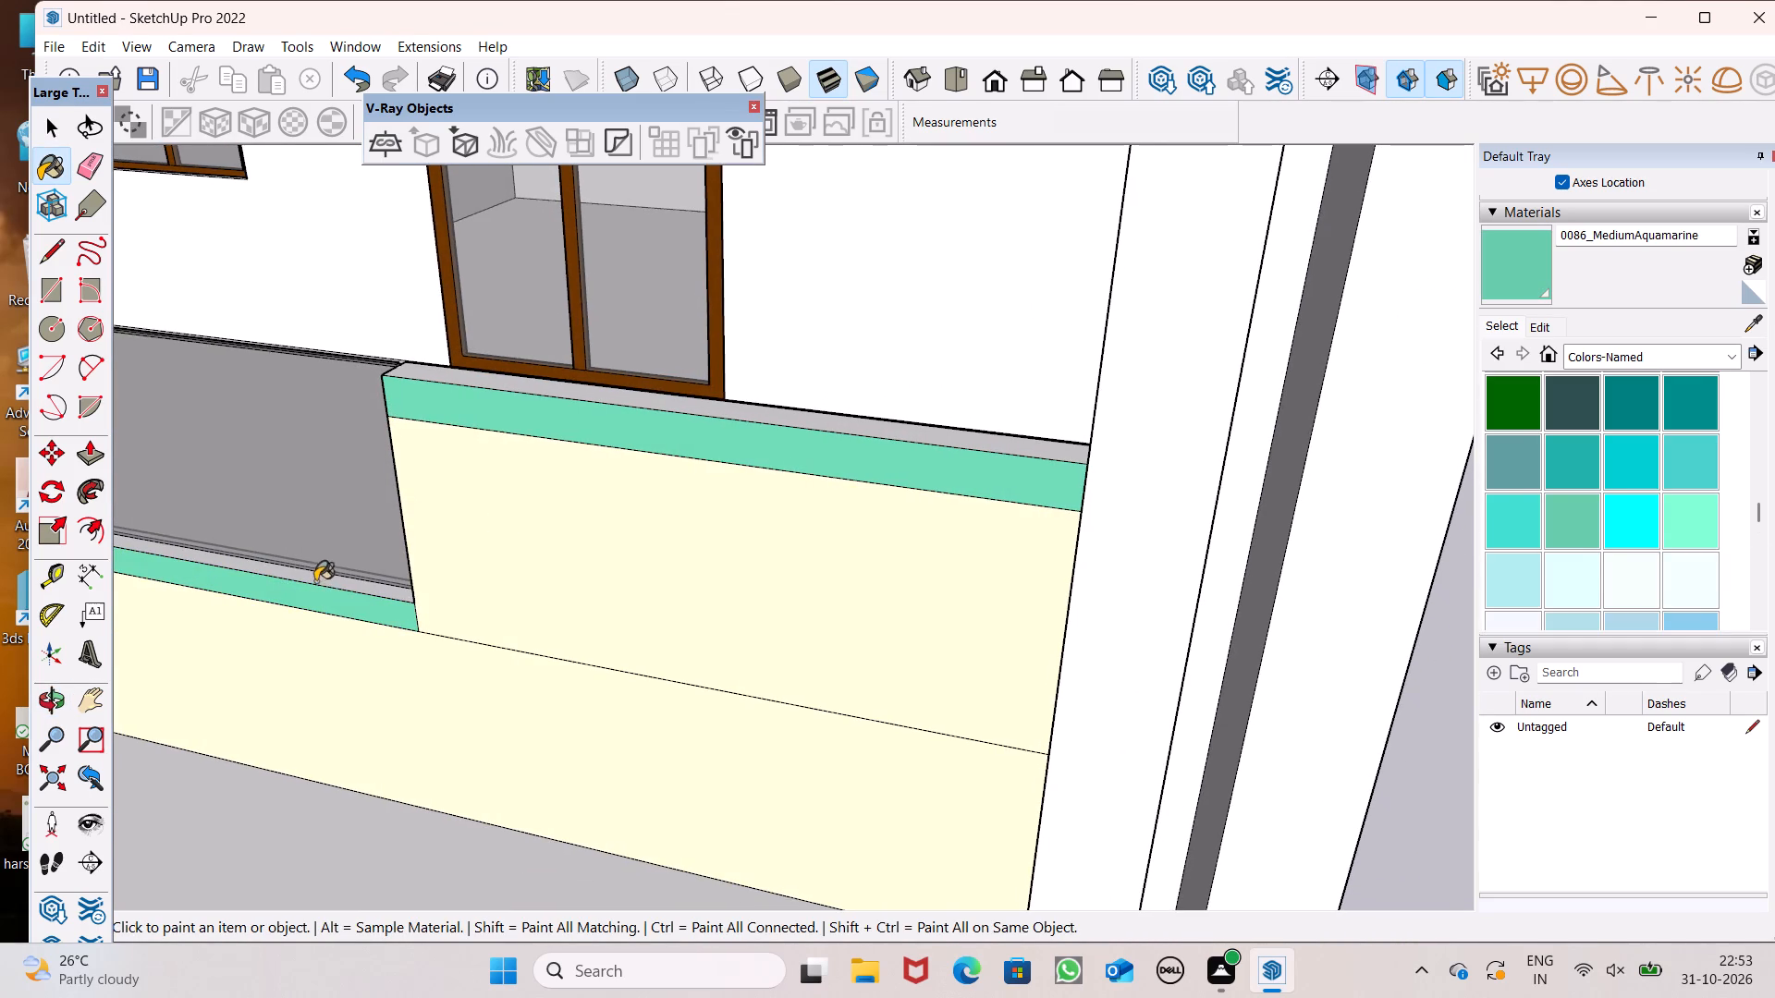
# Paint the ledge below the balcony glass and the raised parapet's top surface with 0086_MediumAquamarine.
pyautogui.click(318, 576)
pyautogui.scroll(5, 429, 466)
pyautogui.click(470, 286)
pyautogui.click(459, 309)
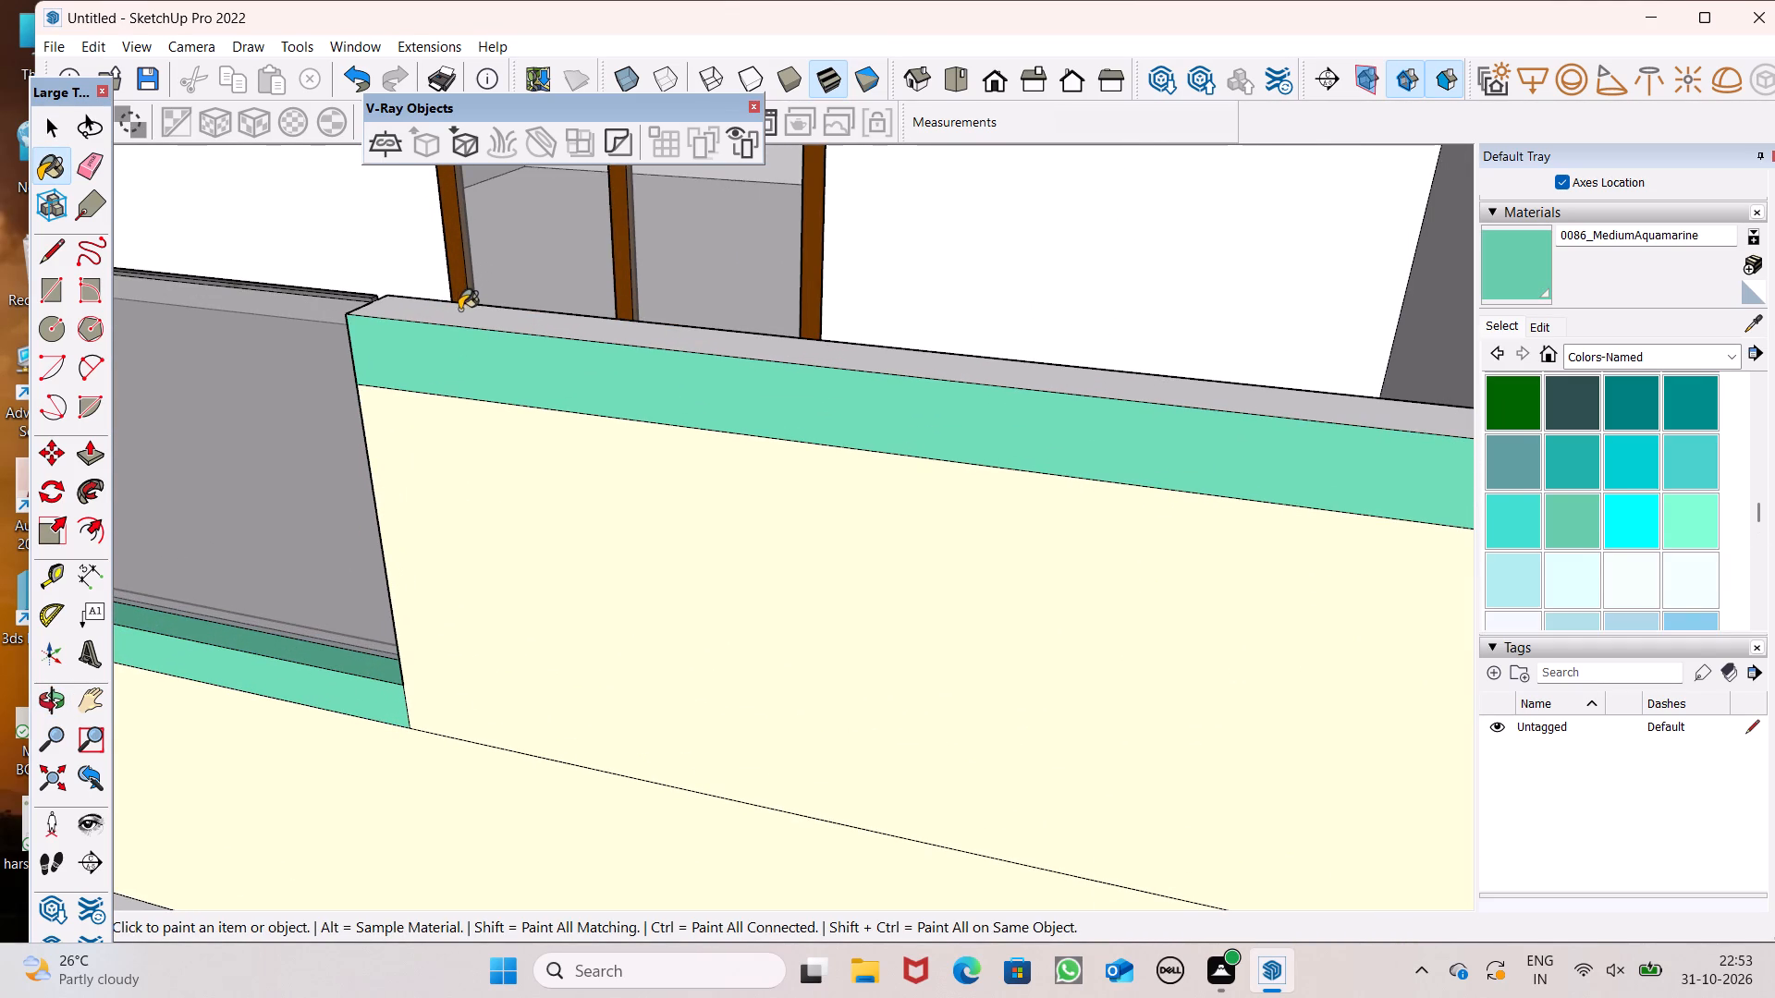
pyautogui.scroll(-5, 480, 363)
pyautogui.moveTo(465, 453); pyautogui.dragTo(914, 387, button='middle')
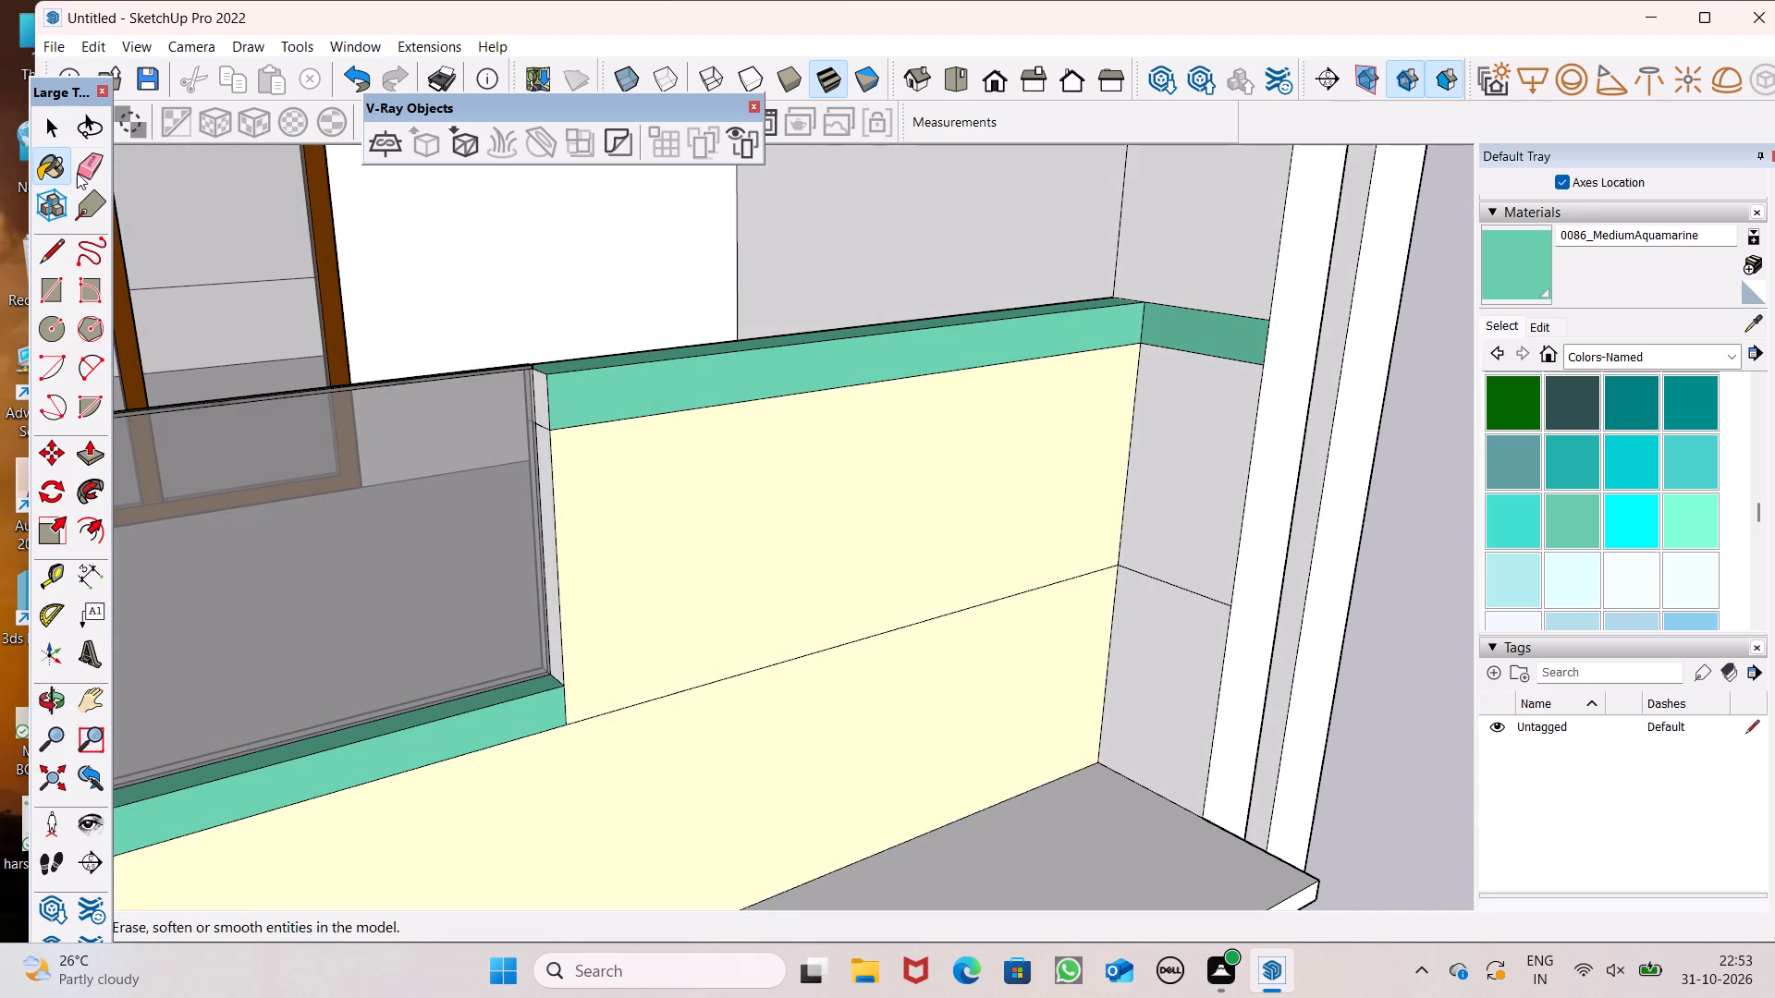
# Erase the edges bounding the aquamarine strip on the balcony's side wall and the horizontal dividing line below it.
pyautogui.click(77, 173)
pyautogui.moveTo(643, 466); pyautogui.dragTo(850, 377, button='middle')
pyautogui.scroll(4, 820, 387)
pyautogui.moveTo(1111, 287); pyautogui.dragTo(1128, 379)
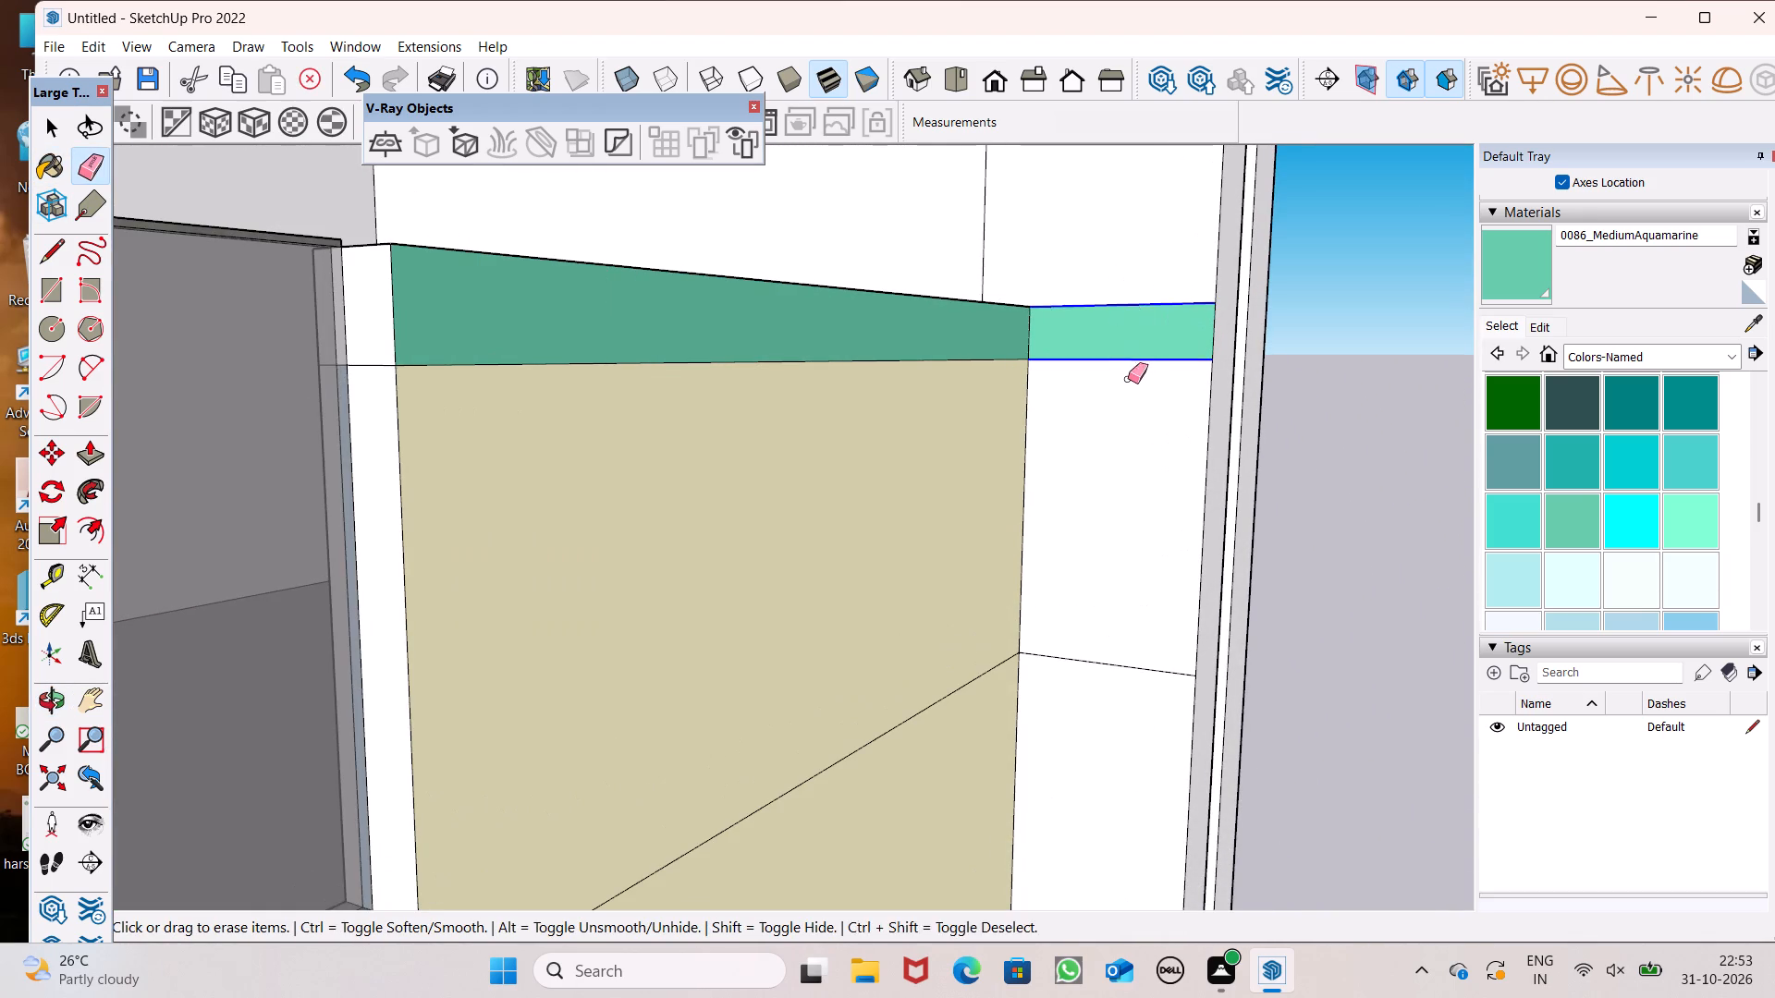
pyautogui.moveTo(1128, 379); pyautogui.dragTo(1120, 383)
pyautogui.scroll(-1, 1071, 392)
pyautogui.moveTo(1128, 594); pyautogui.dragTo(1089, 643)
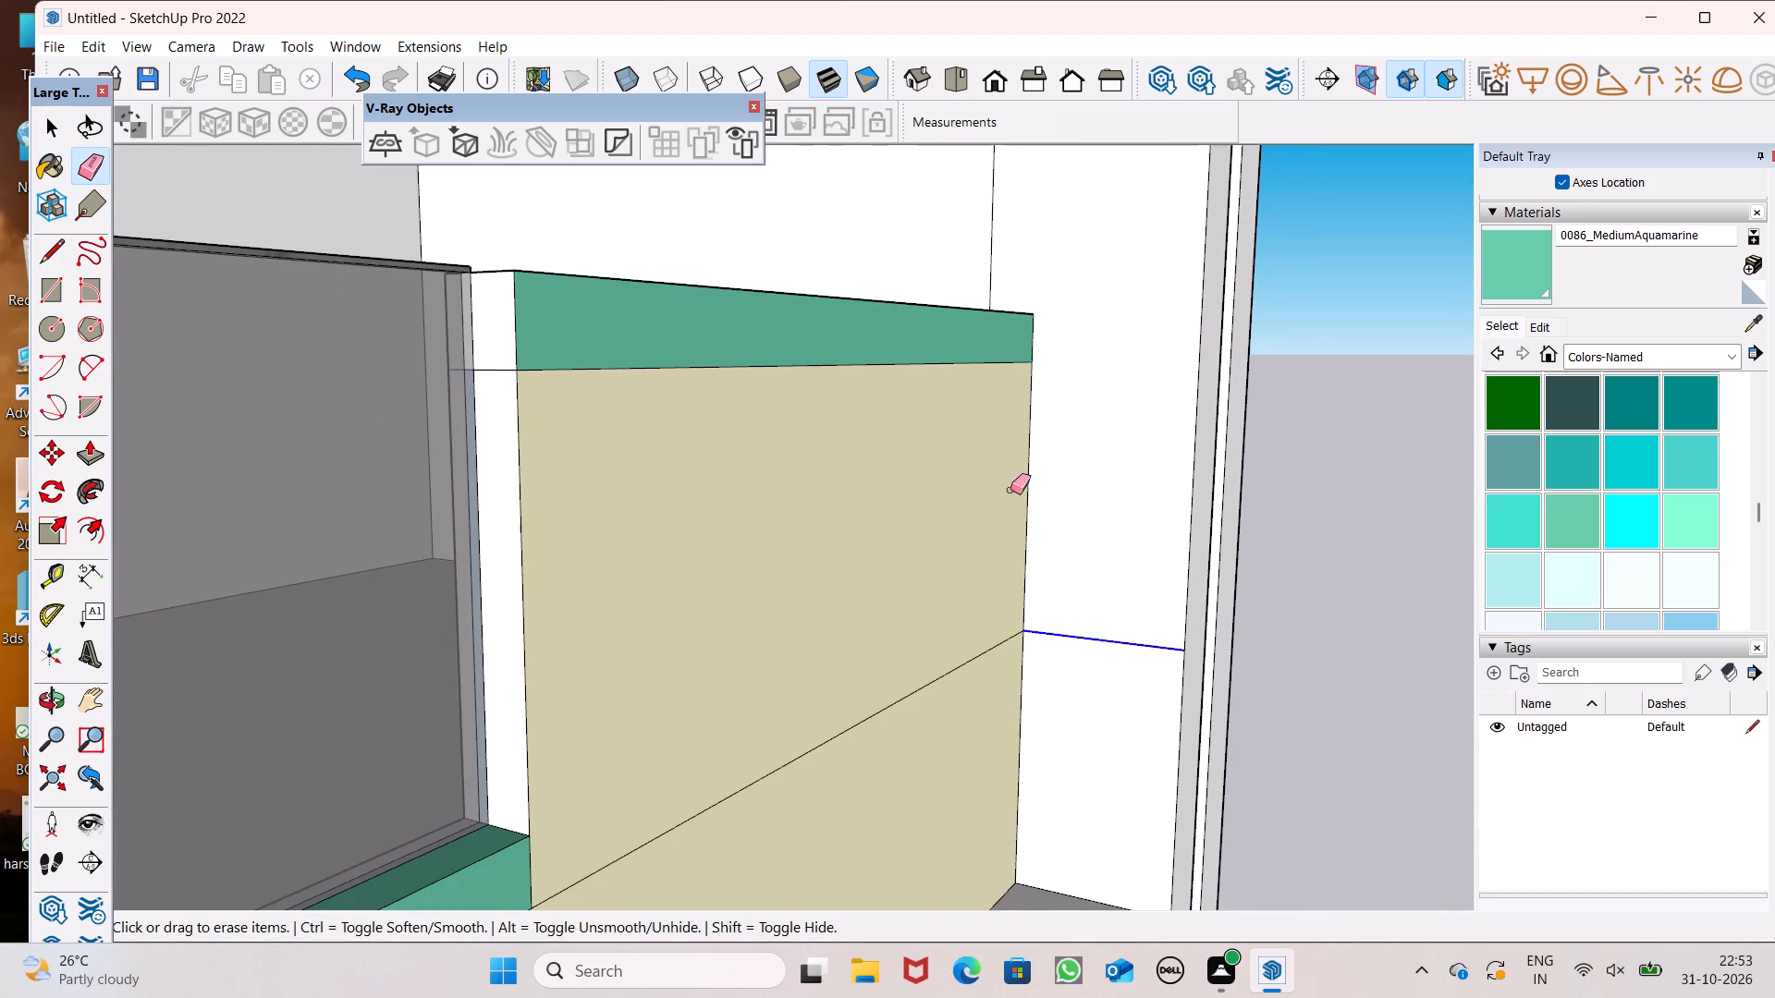
pyautogui.scroll(-5, 1003, 416)
# Paint the raised parapet's end face beside the balcony glass with 0086_MediumAquamarine.
pyautogui.click(1491, 297)
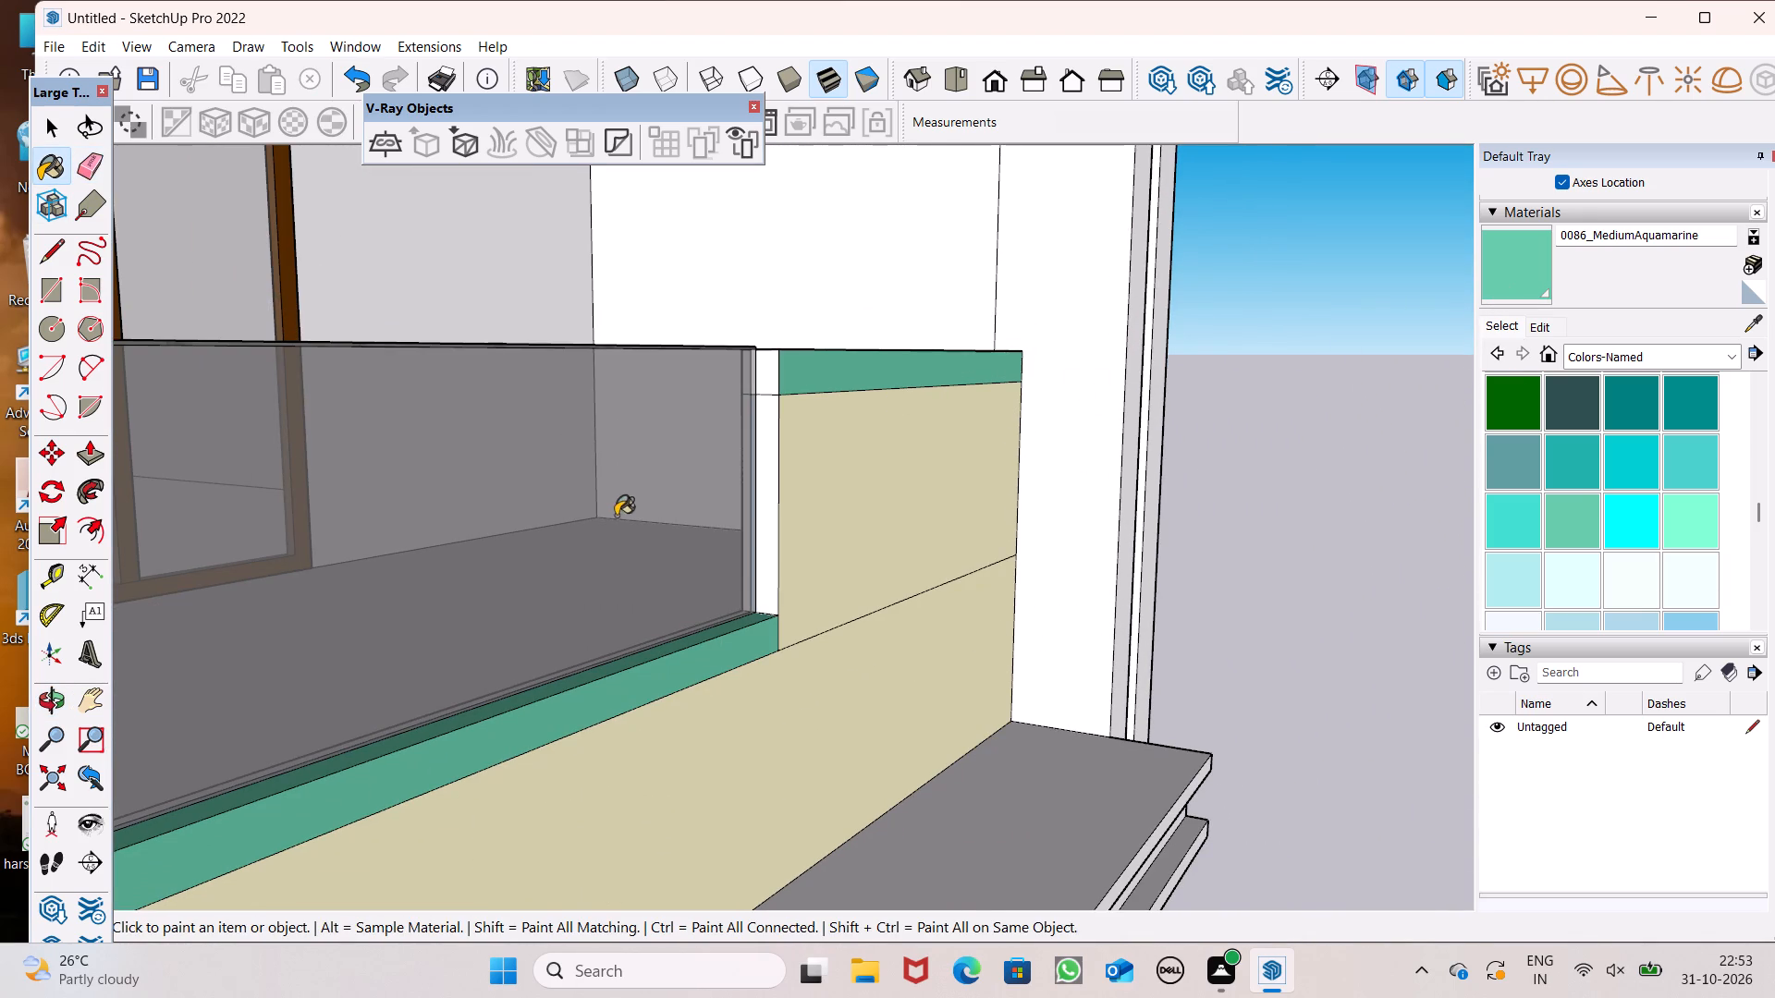
pyautogui.click(768, 439)
pyautogui.click(765, 392)
pyautogui.scroll(-5, 802, 360)
# Apply Cladding Siding White to the boundary wall's front sections around the brown panels and to its outer end face.
pyautogui.moveTo(823, 488); pyautogui.dragTo(594, 635, button='middle')
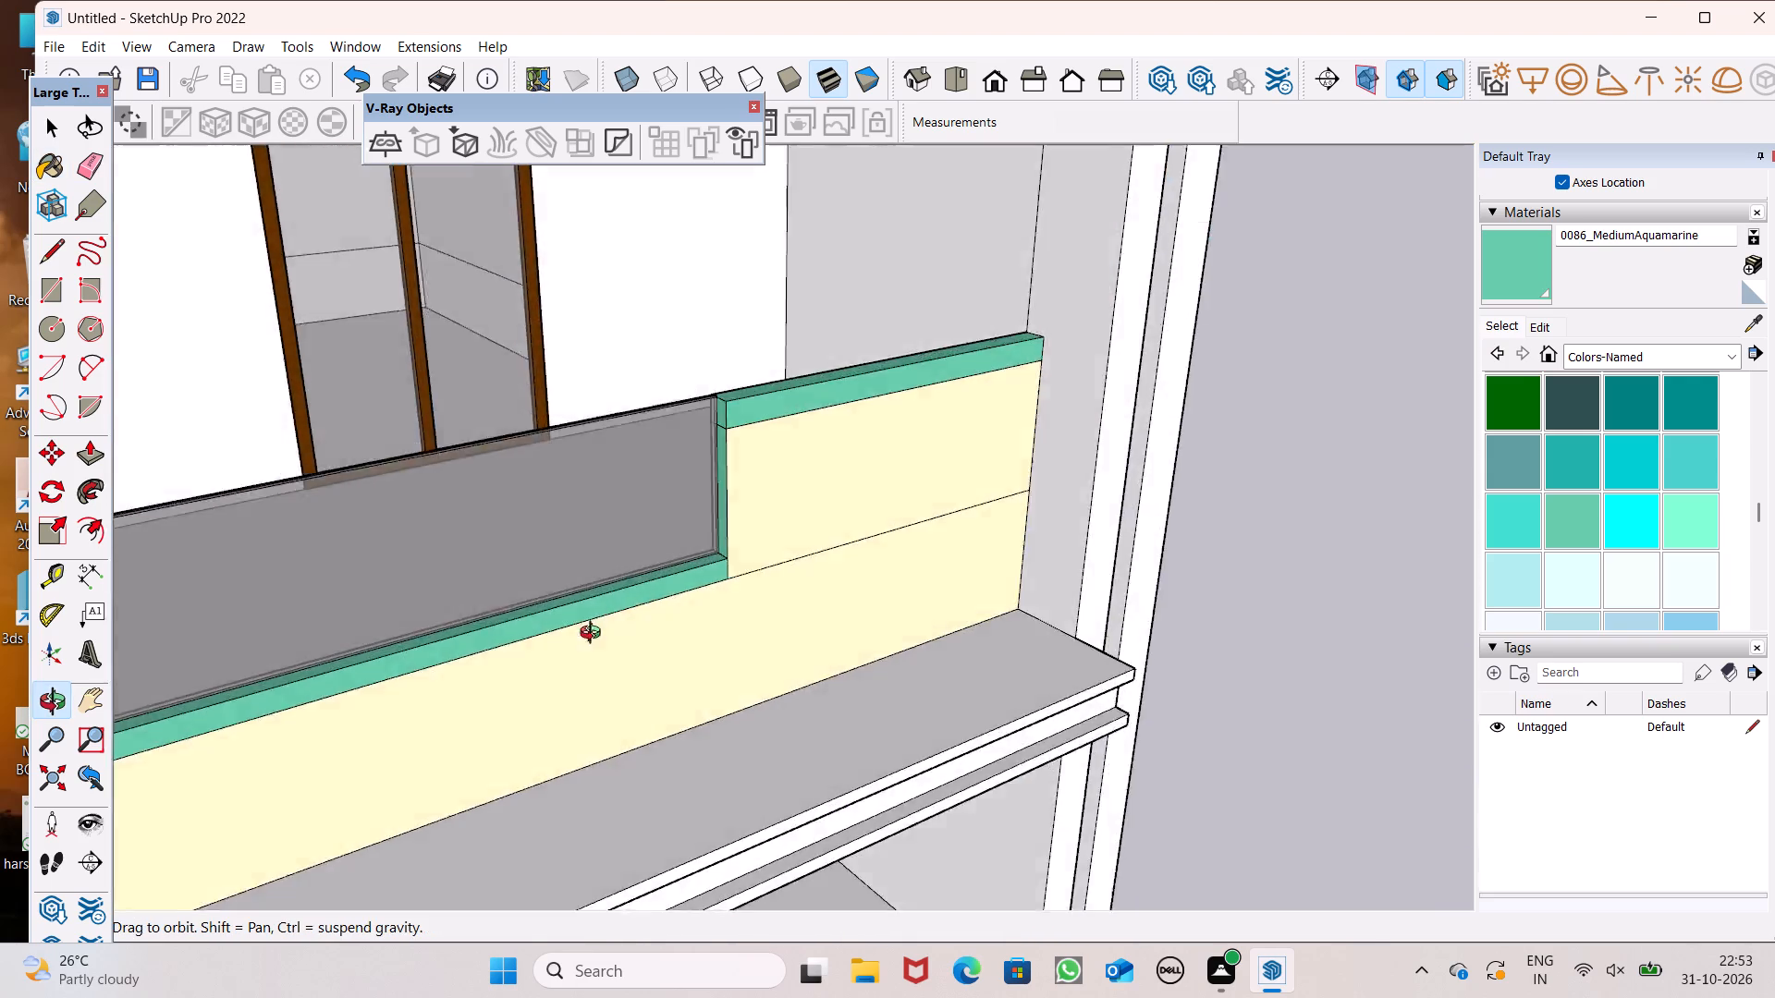
pyautogui.moveTo(594, 635); pyautogui.dragTo(374, 643, button='middle')
pyautogui.scroll(-7, 719, 448)
pyautogui.moveTo(753, 485); pyautogui.dragTo(330, 376, button='middle')
pyautogui.scroll(1, 452, 416)
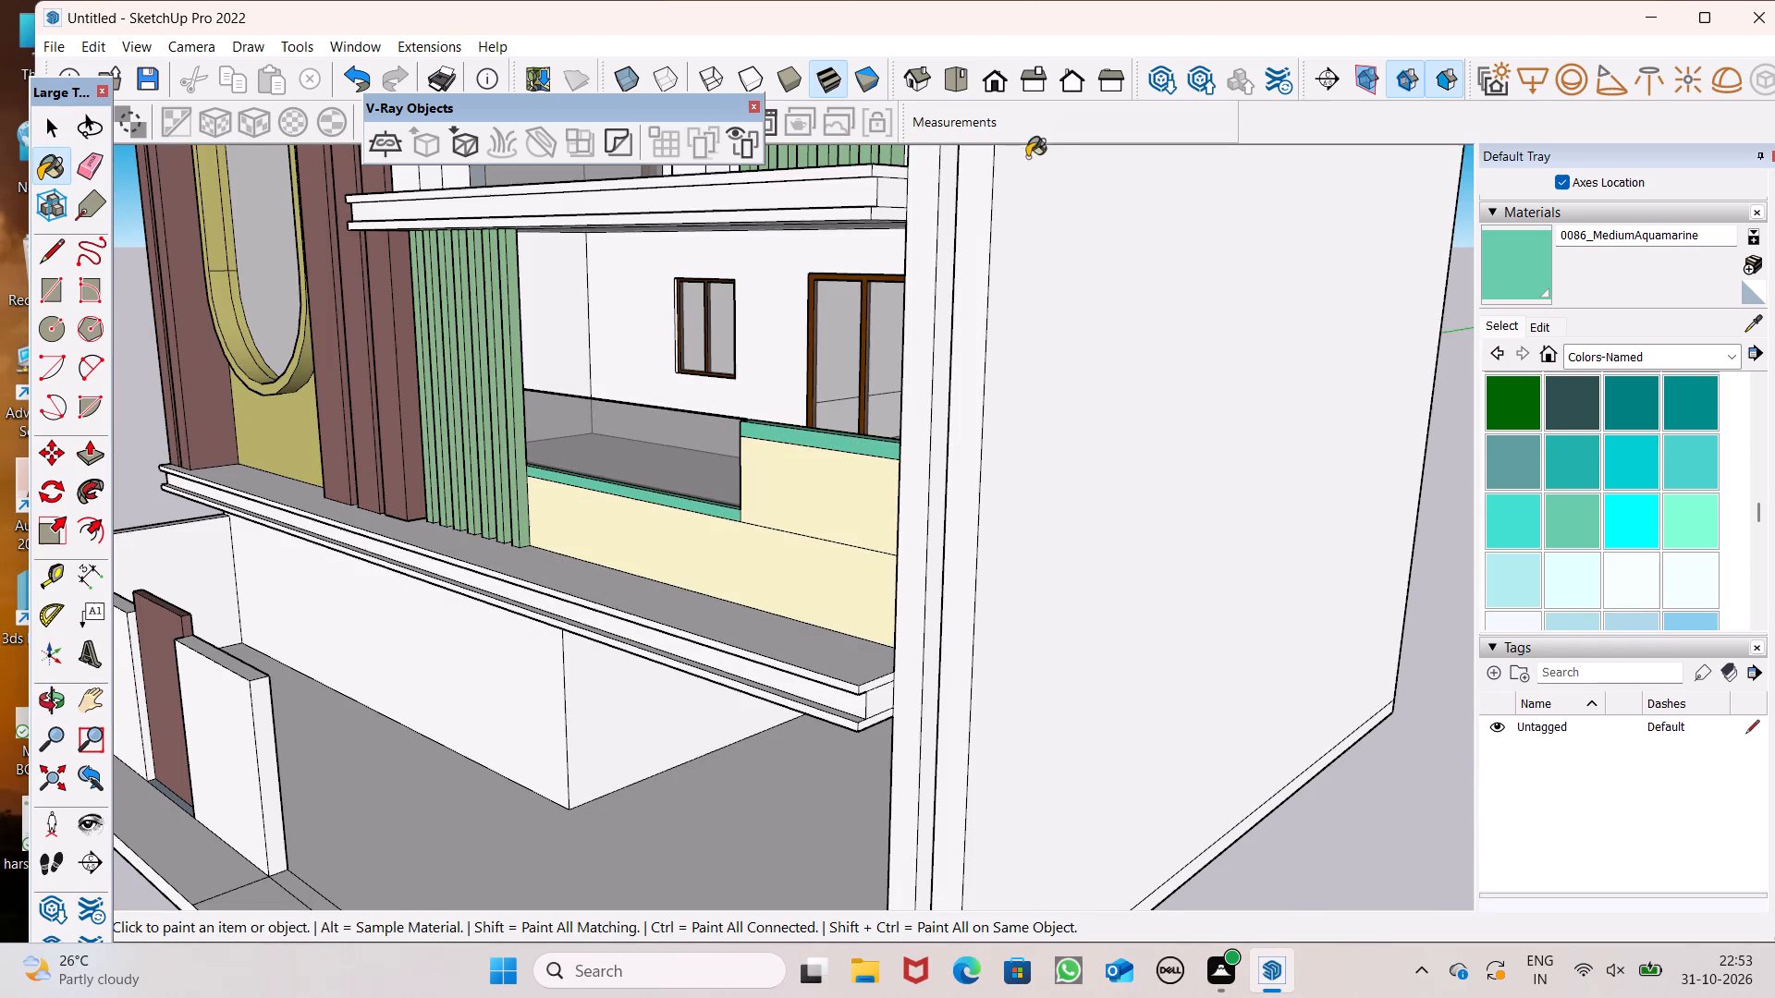
pyautogui.scroll(-3, 971, 384)
pyautogui.moveTo(800, 517); pyautogui.dragTo(1157, 371, button='middle')
pyautogui.scroll(-5, 876, 493)
pyautogui.scroll(-4, 713, 534)
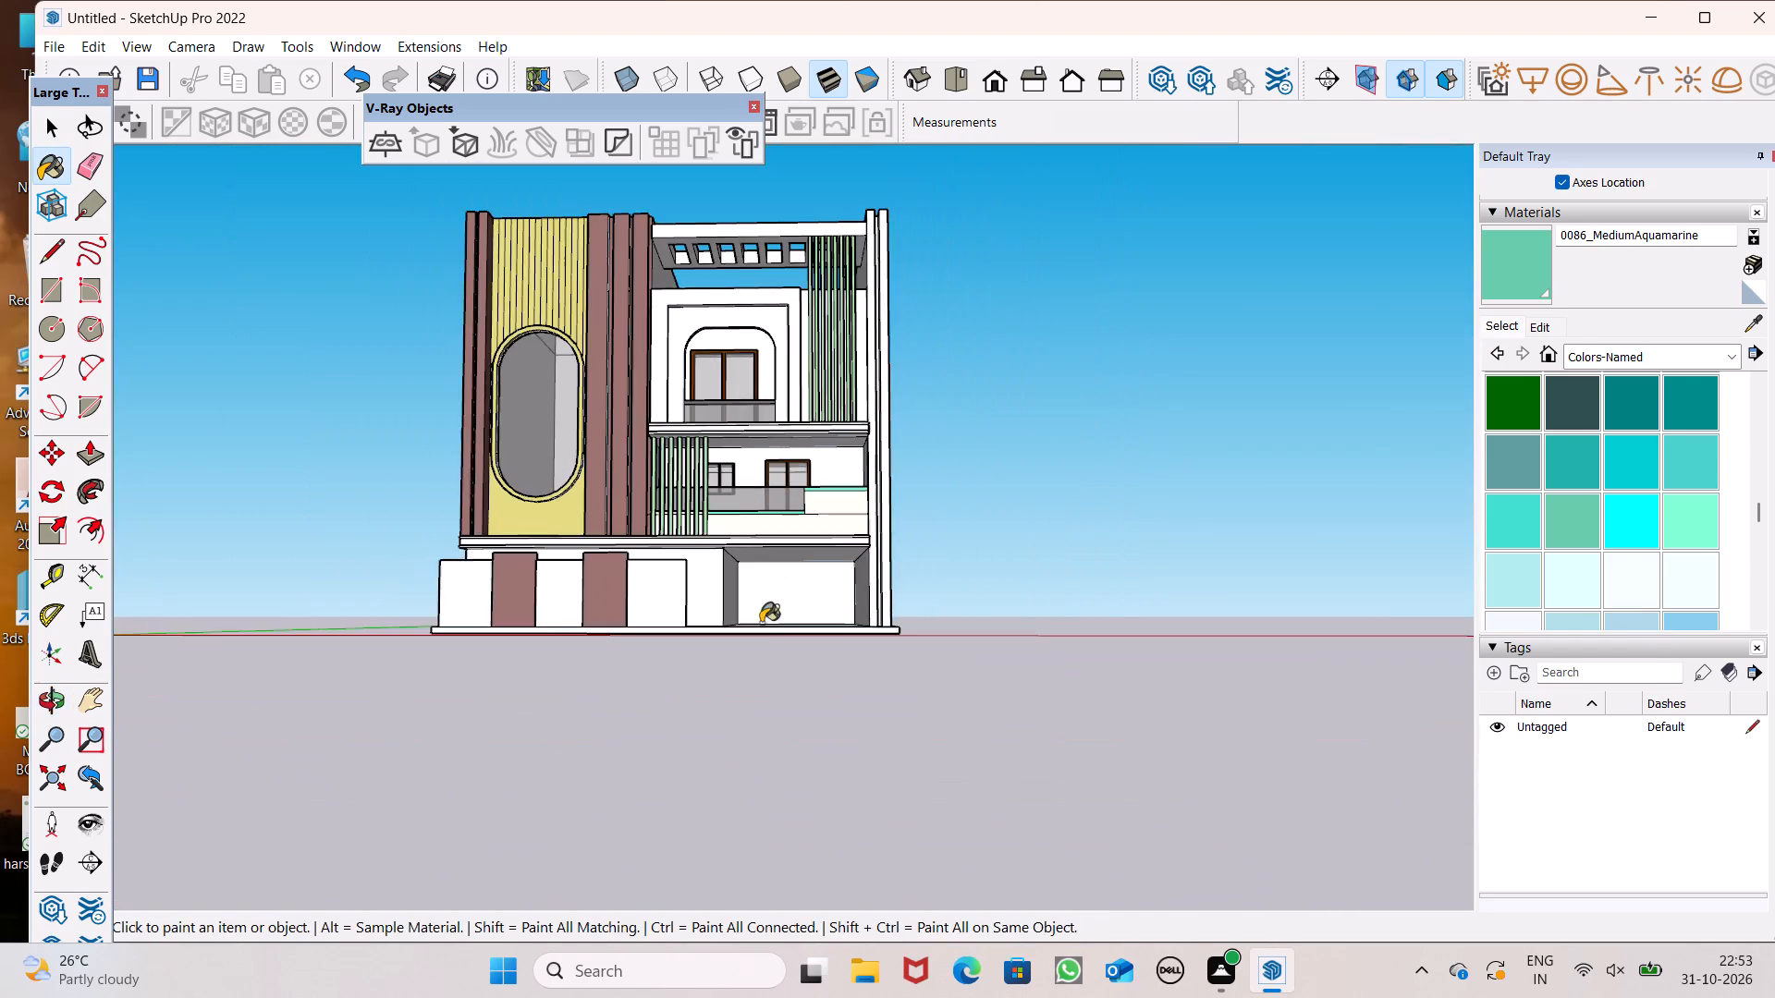
pyautogui.moveTo(762, 644); pyautogui.dragTo(741, 859, button='middle')
pyautogui.click(1658, 352)
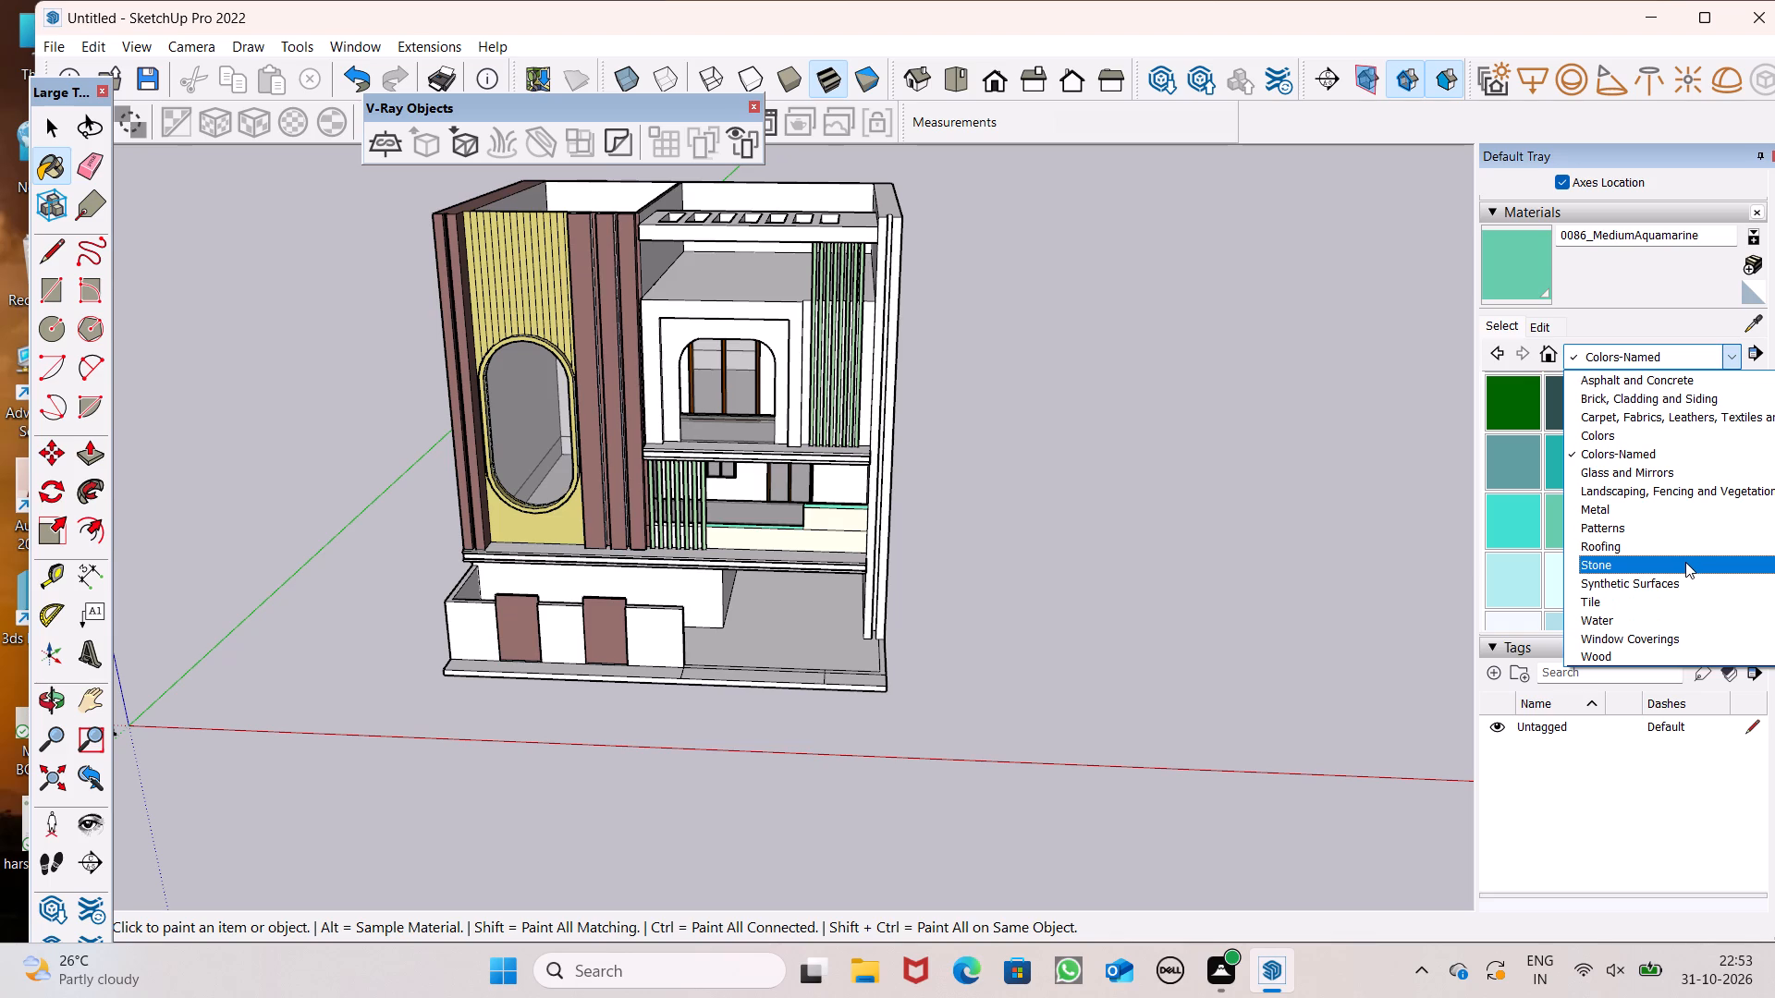
pyautogui.click(1634, 397)
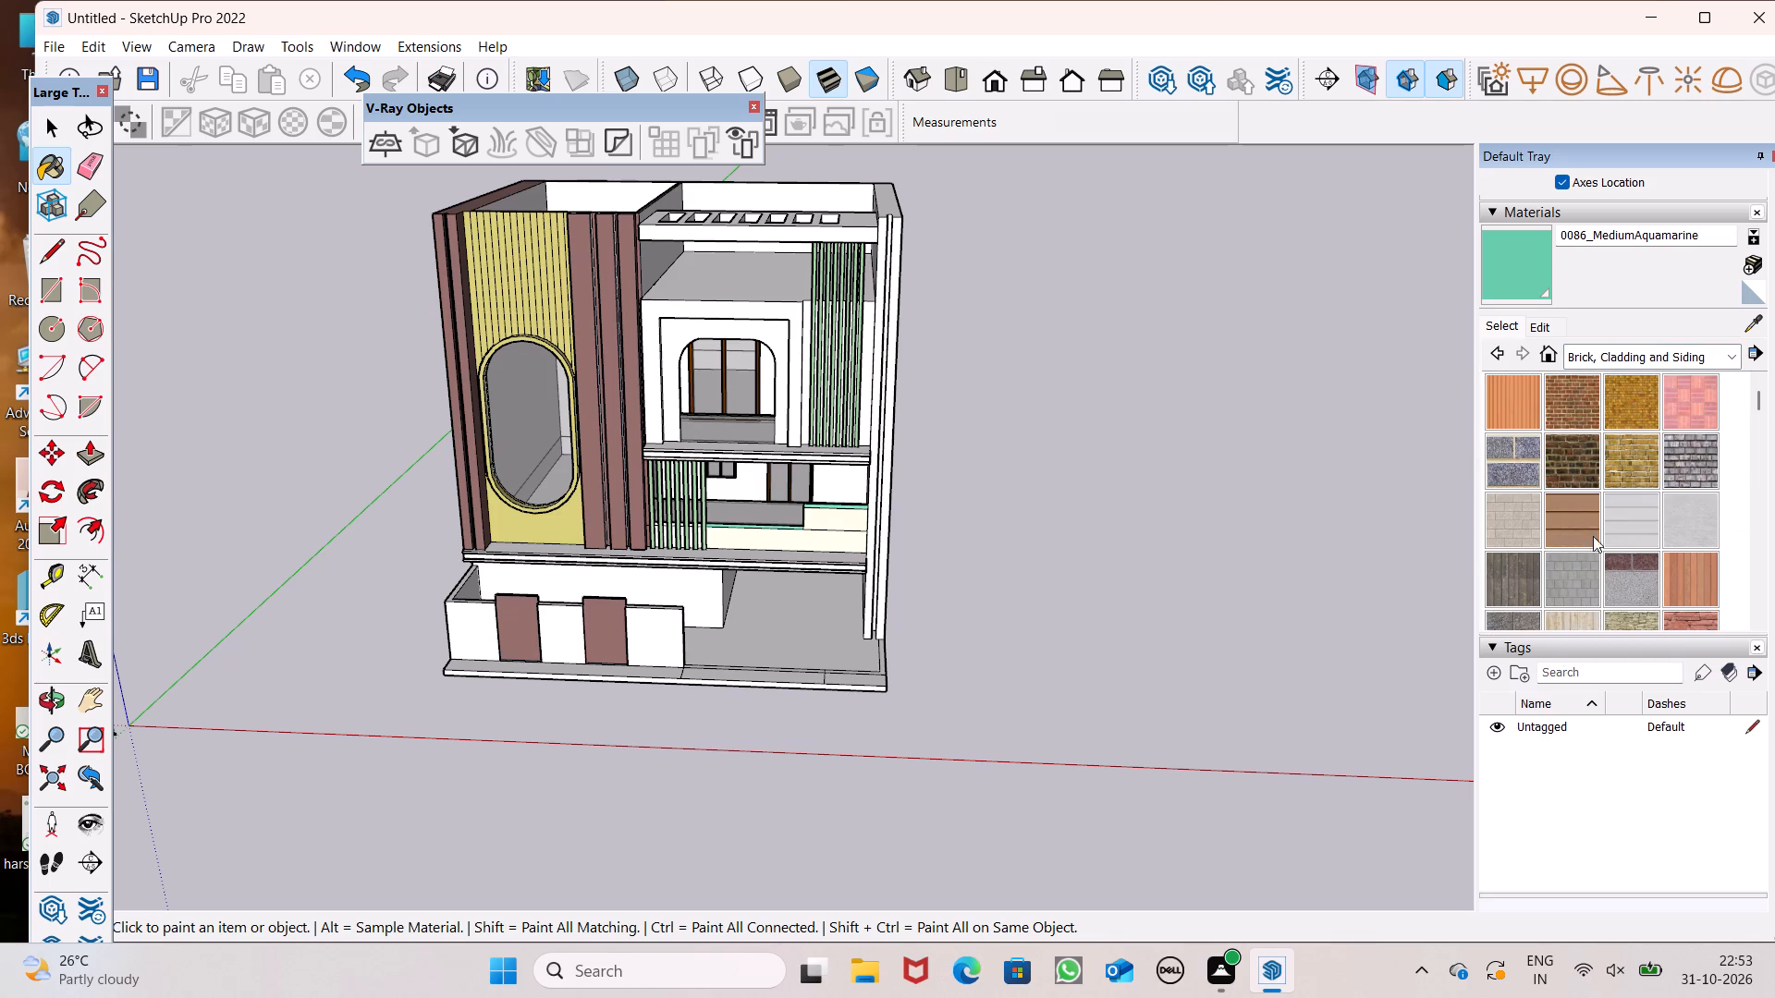
pyautogui.click(1507, 520)
pyautogui.click(1625, 504)
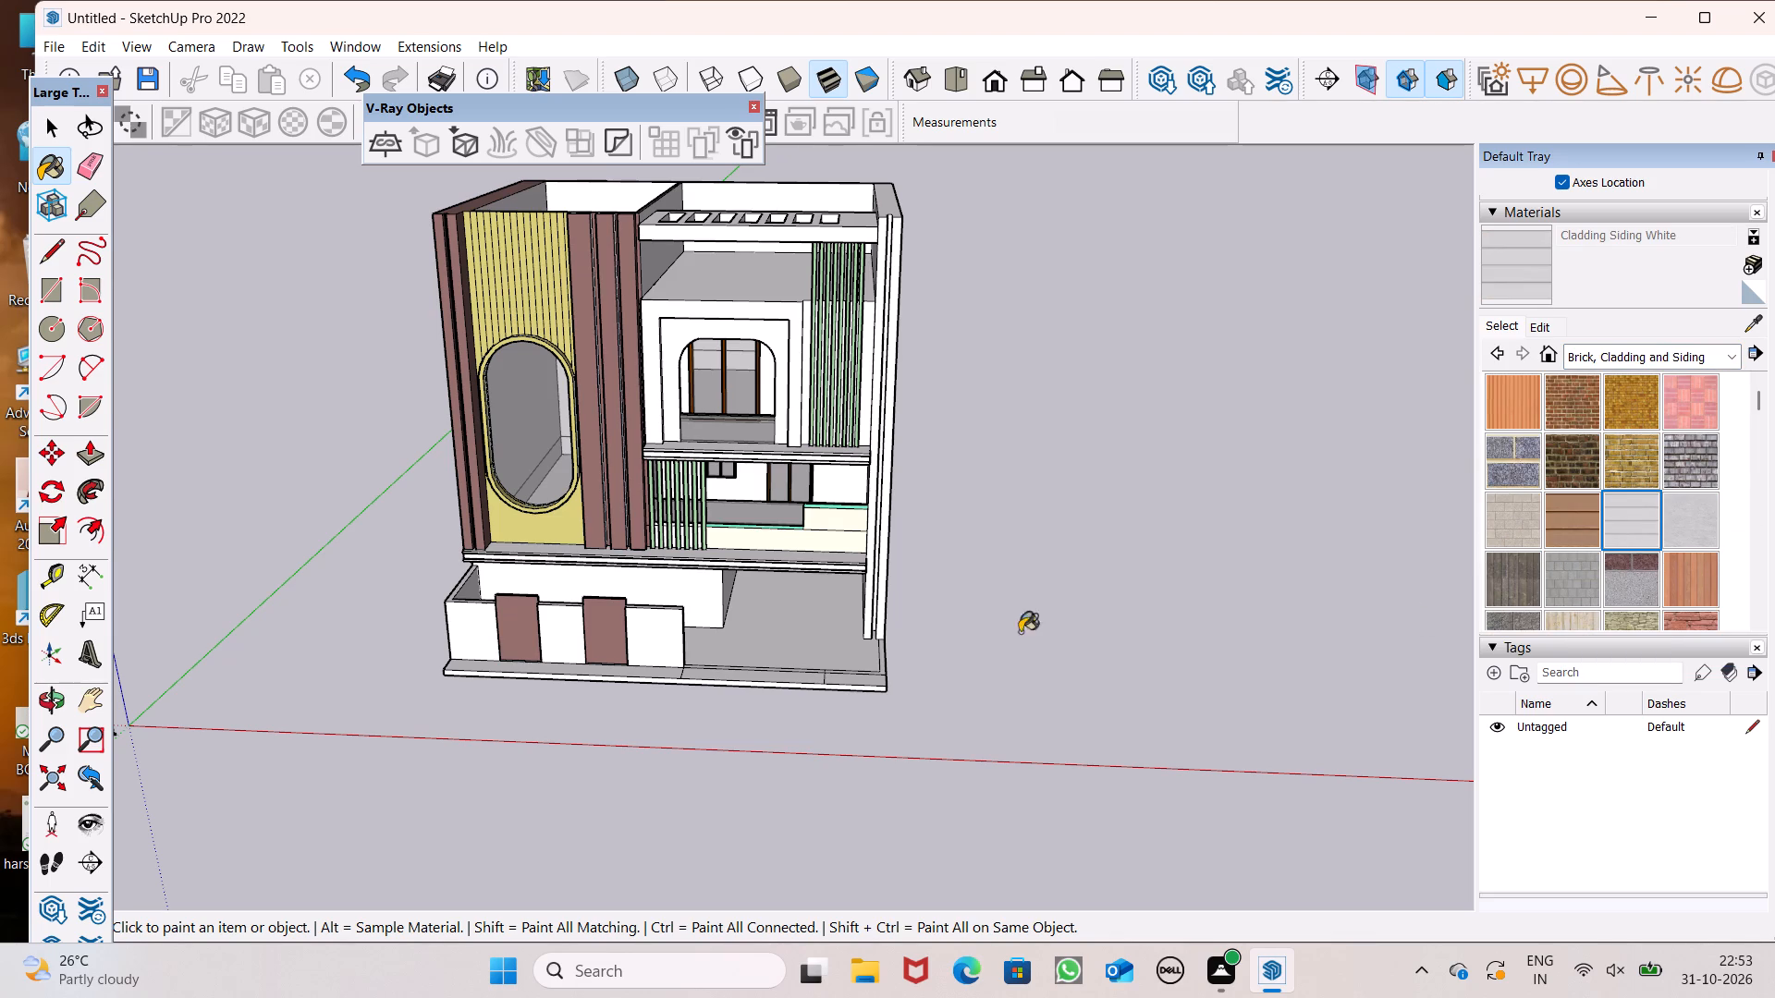
pyautogui.scroll(6, 916, 626)
pyautogui.moveTo(479, 660); pyautogui.dragTo(485, 645)
pyautogui.scroll(-5, 765, 572)
pyautogui.scroll(7, 426, 688)
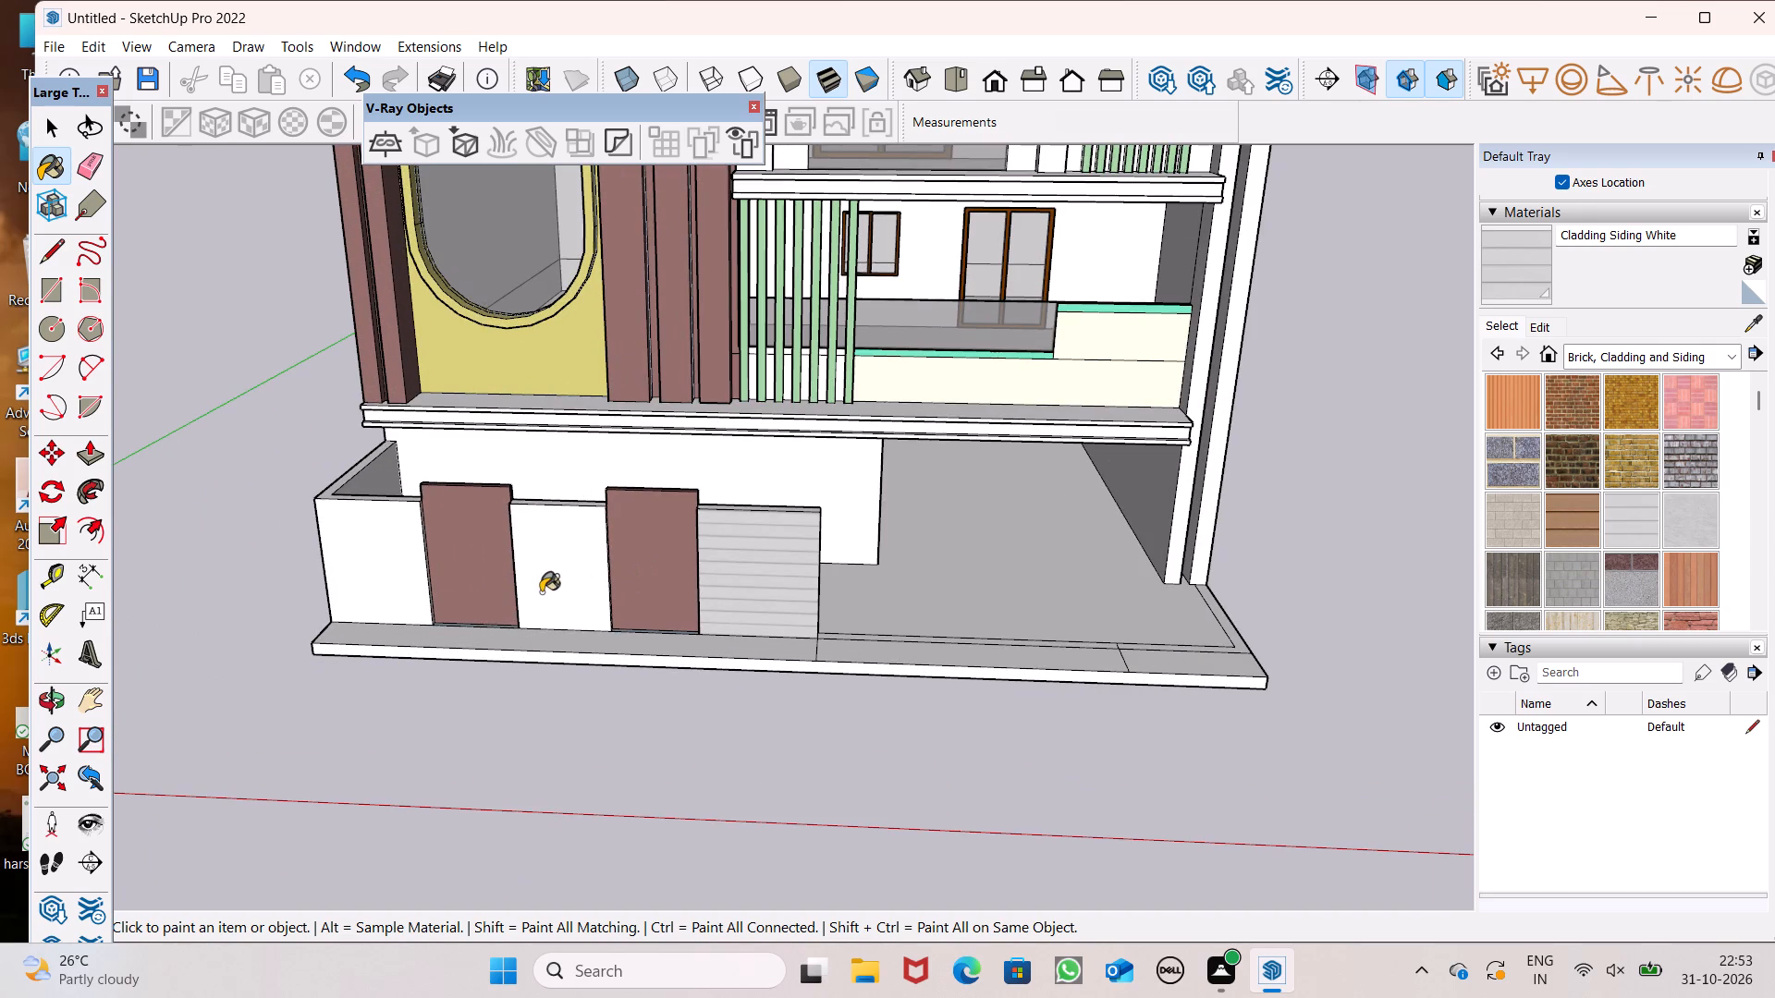
pyautogui.click(541, 590)
pyautogui.moveTo(395, 574); pyautogui.dragTo(392, 560)
pyautogui.moveTo(305, 578); pyautogui.dragTo(767, 519, button='middle')
pyautogui.scroll(1, 767, 518)
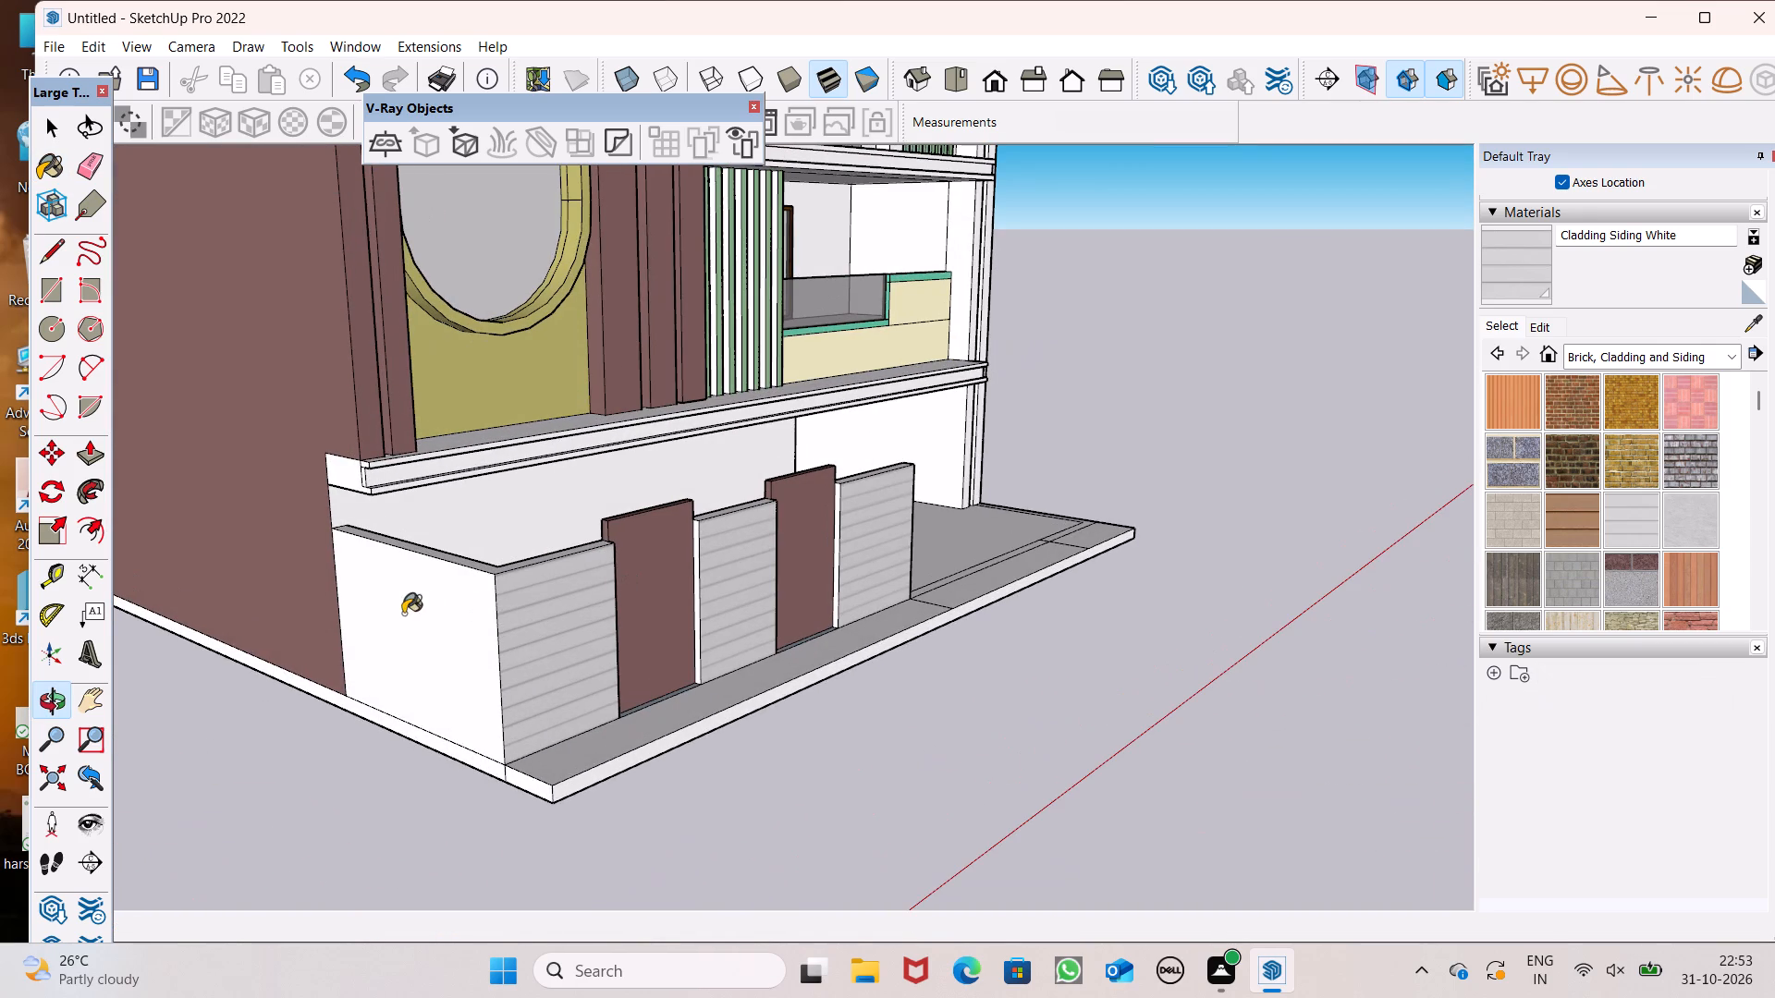
pyautogui.click(403, 614)
# Apply Wood Floor Dark to the ceiling faces above the lower-floor balcony.
pyautogui.moveTo(881, 579); pyautogui.dragTo(405, 544, button='middle')
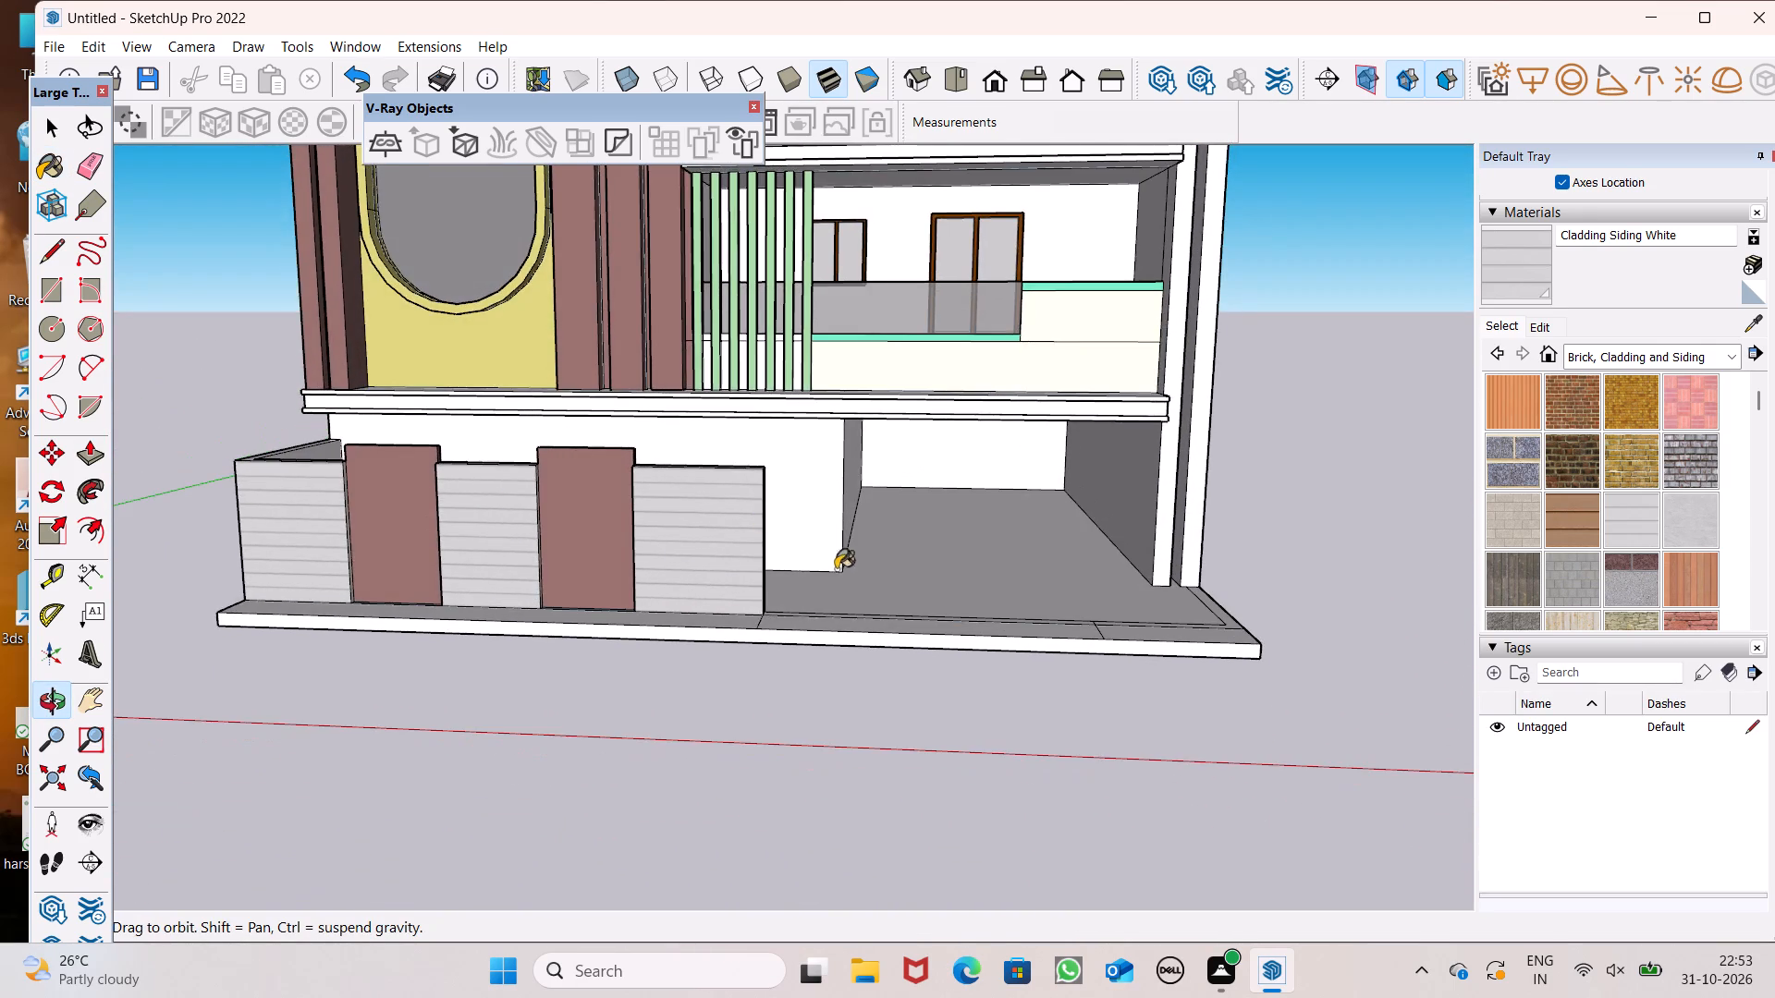
pyautogui.scroll(-1, 839, 585)
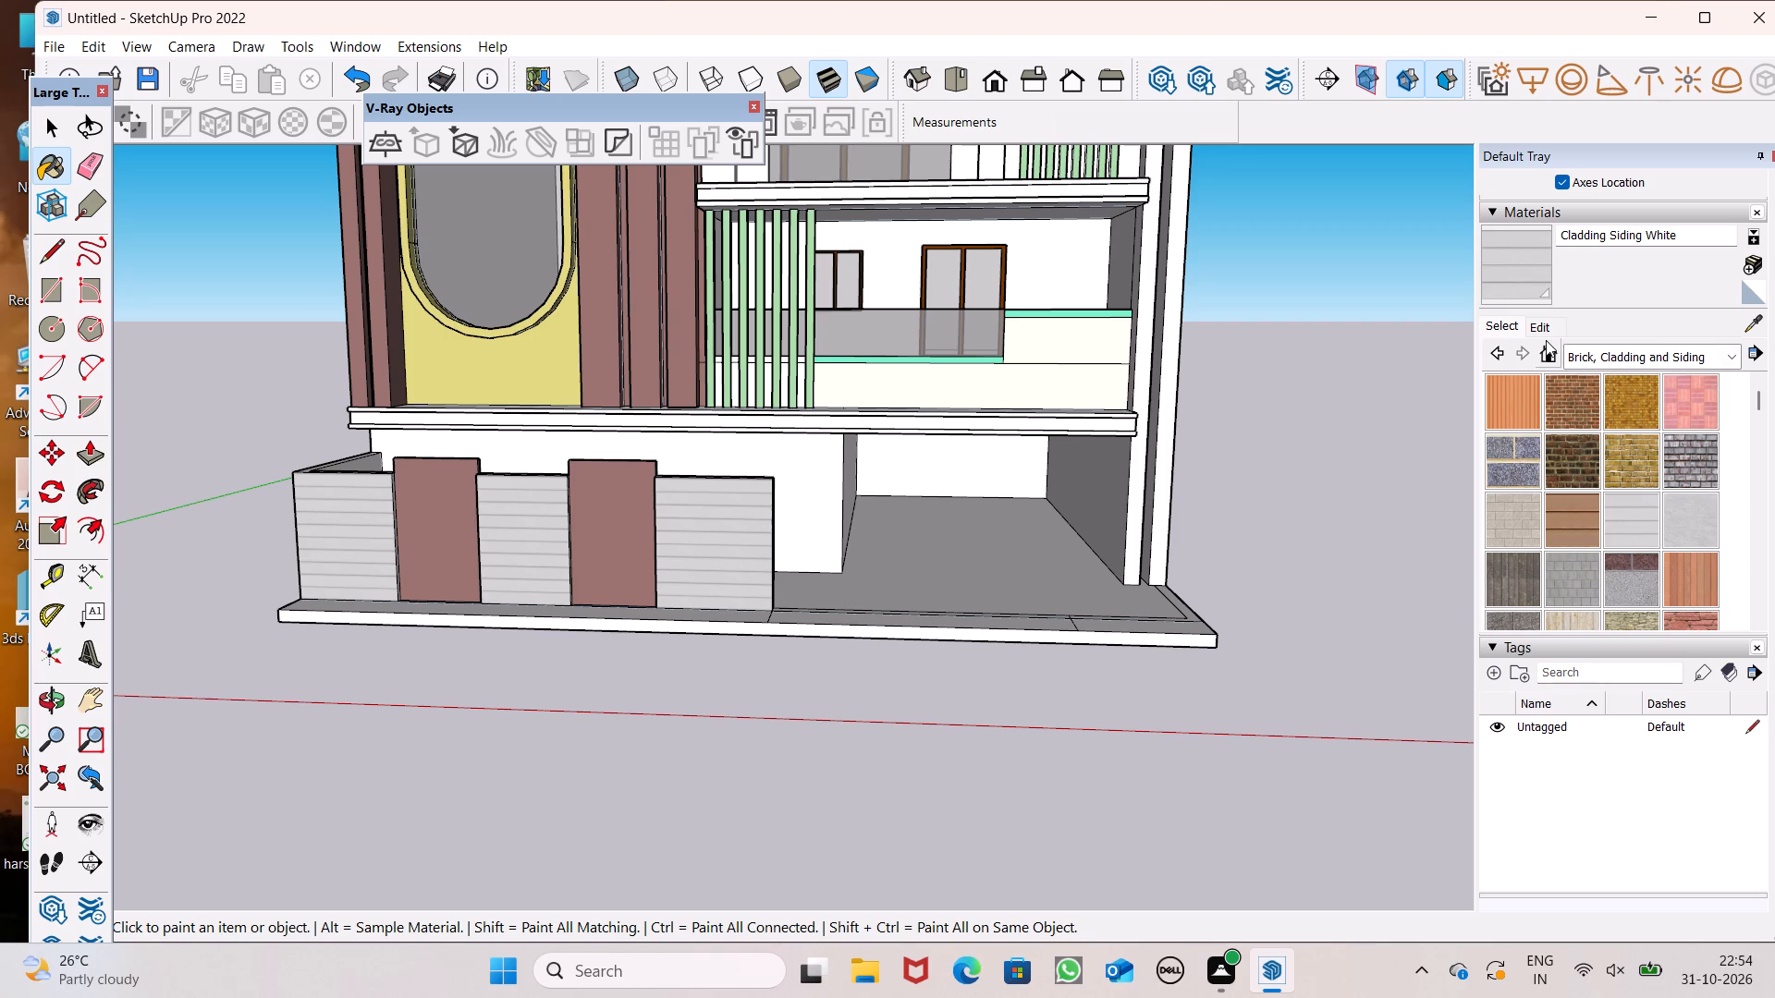
pyautogui.click(1596, 355)
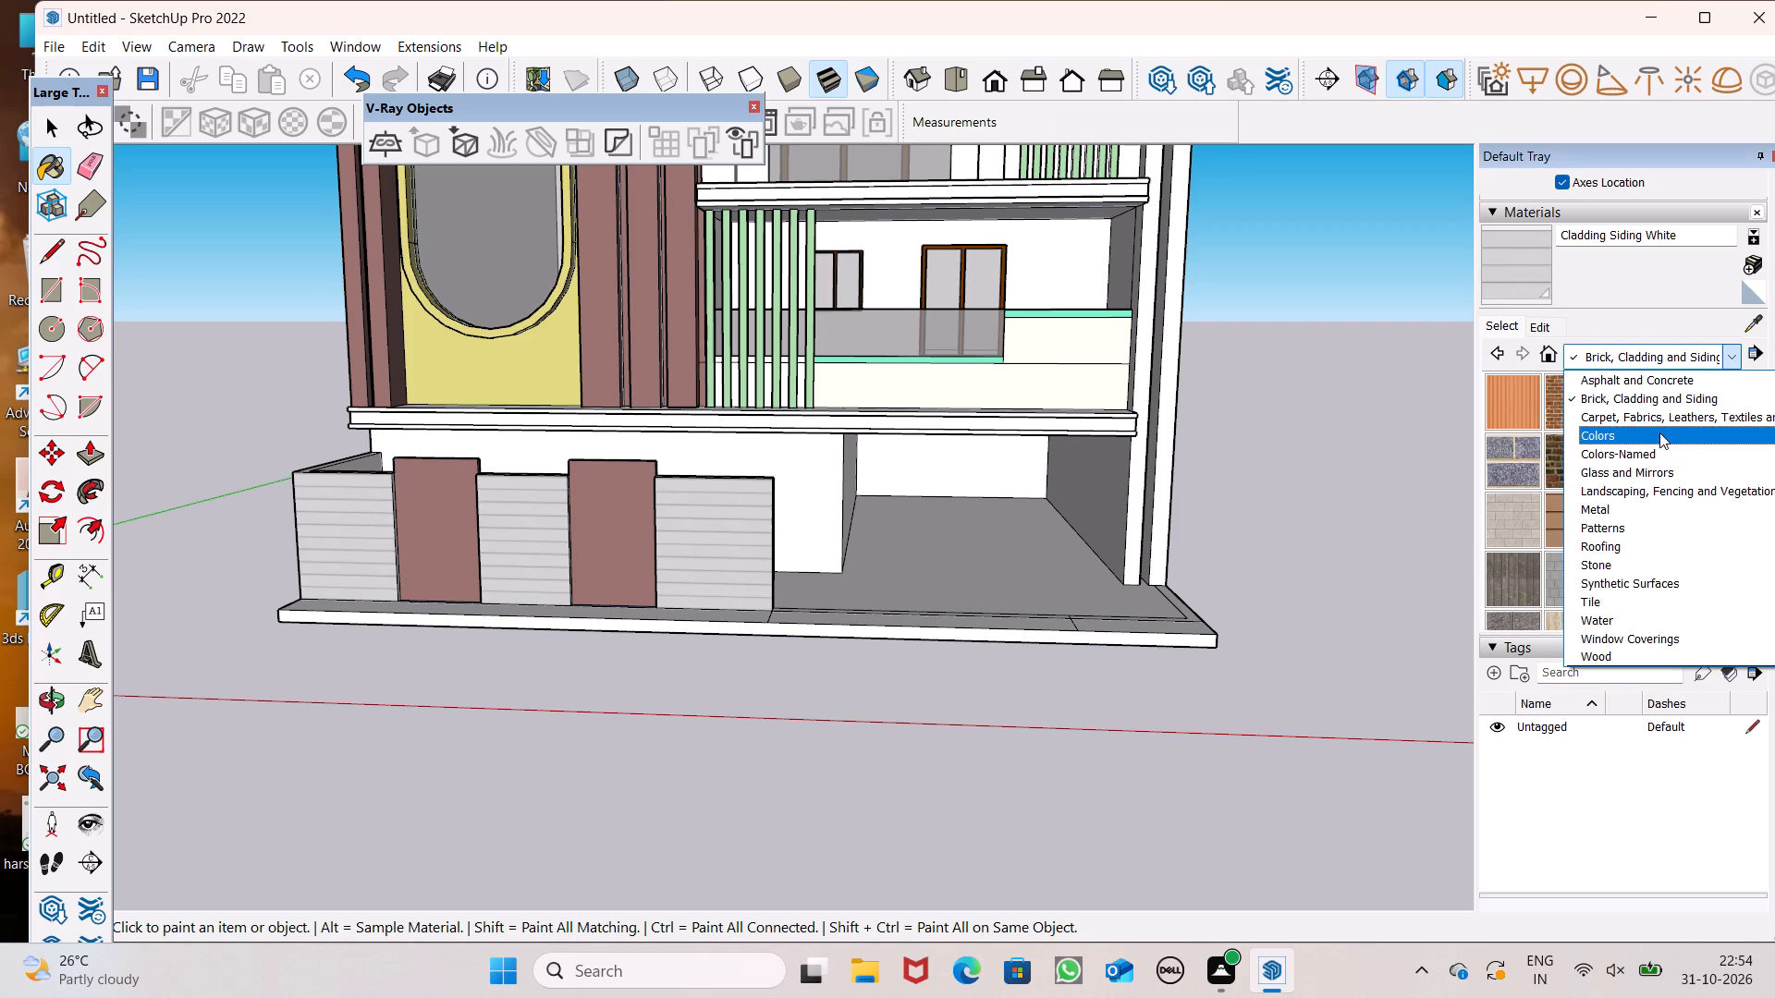
pyautogui.click(1650, 662)
pyautogui.click(1496, 476)
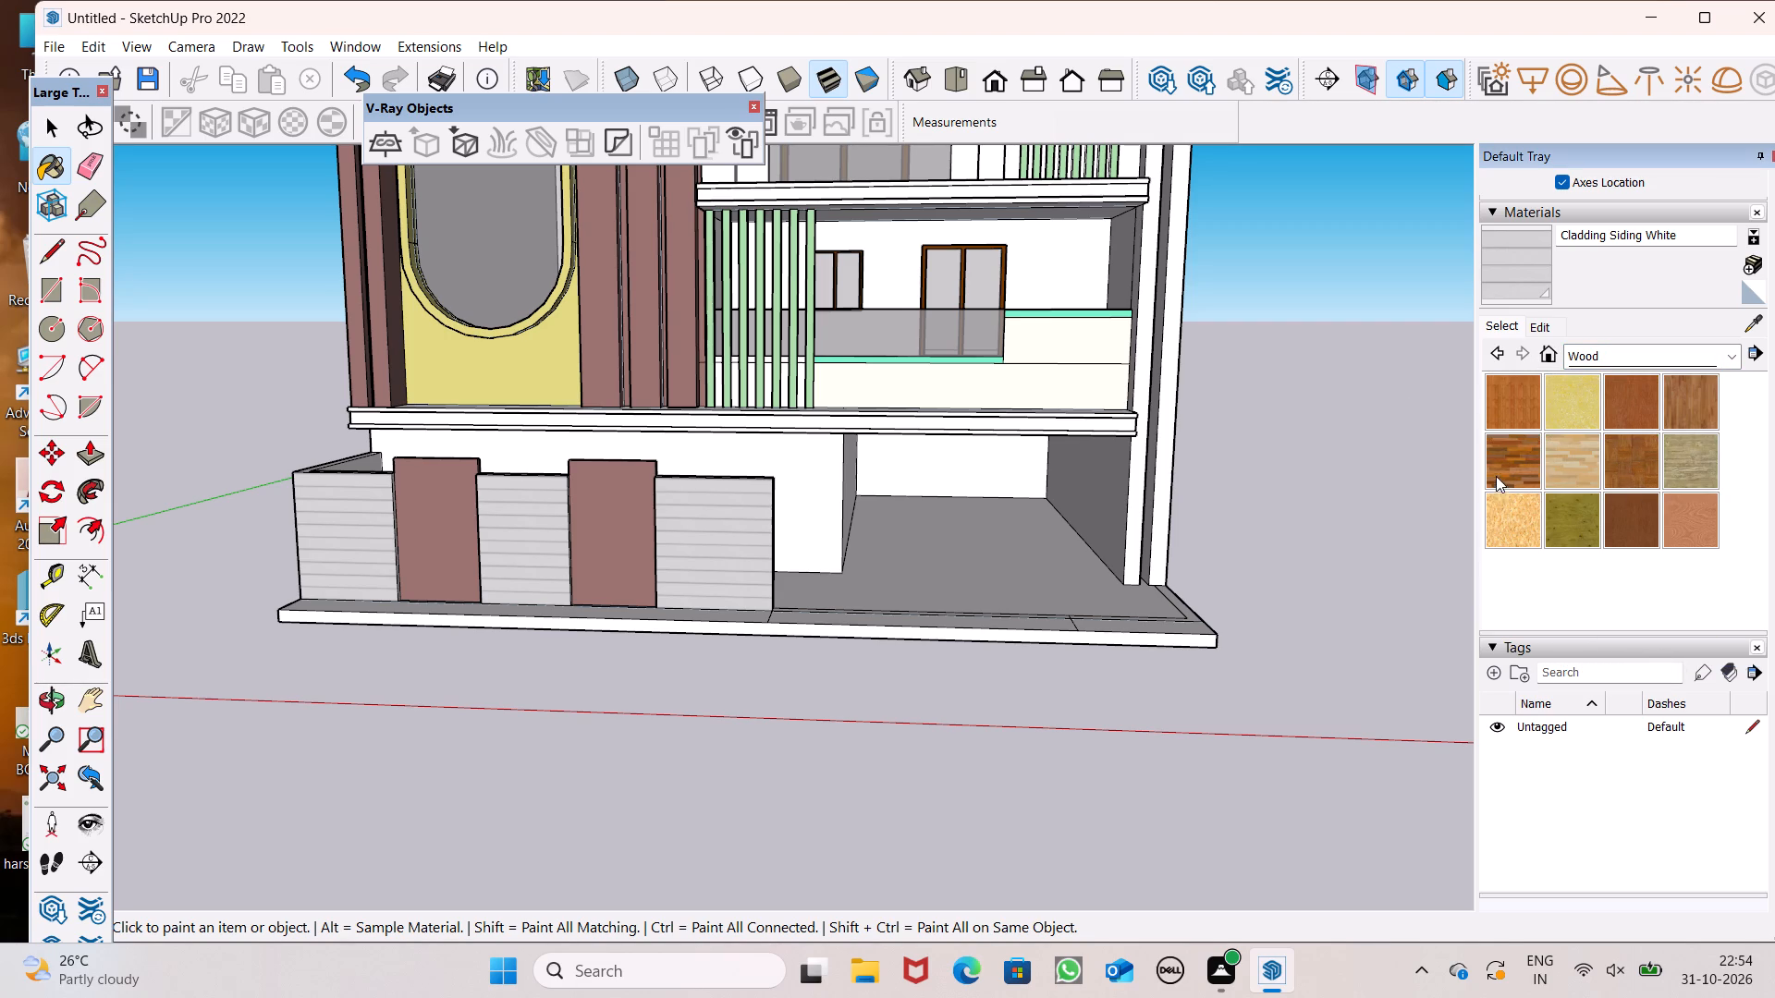
pyautogui.scroll(-5, 863, 427)
pyautogui.moveTo(787, 370); pyautogui.dragTo(761, 38, button='middle')
pyautogui.scroll(8, 995, 256)
pyautogui.scroll(5, 890, 379)
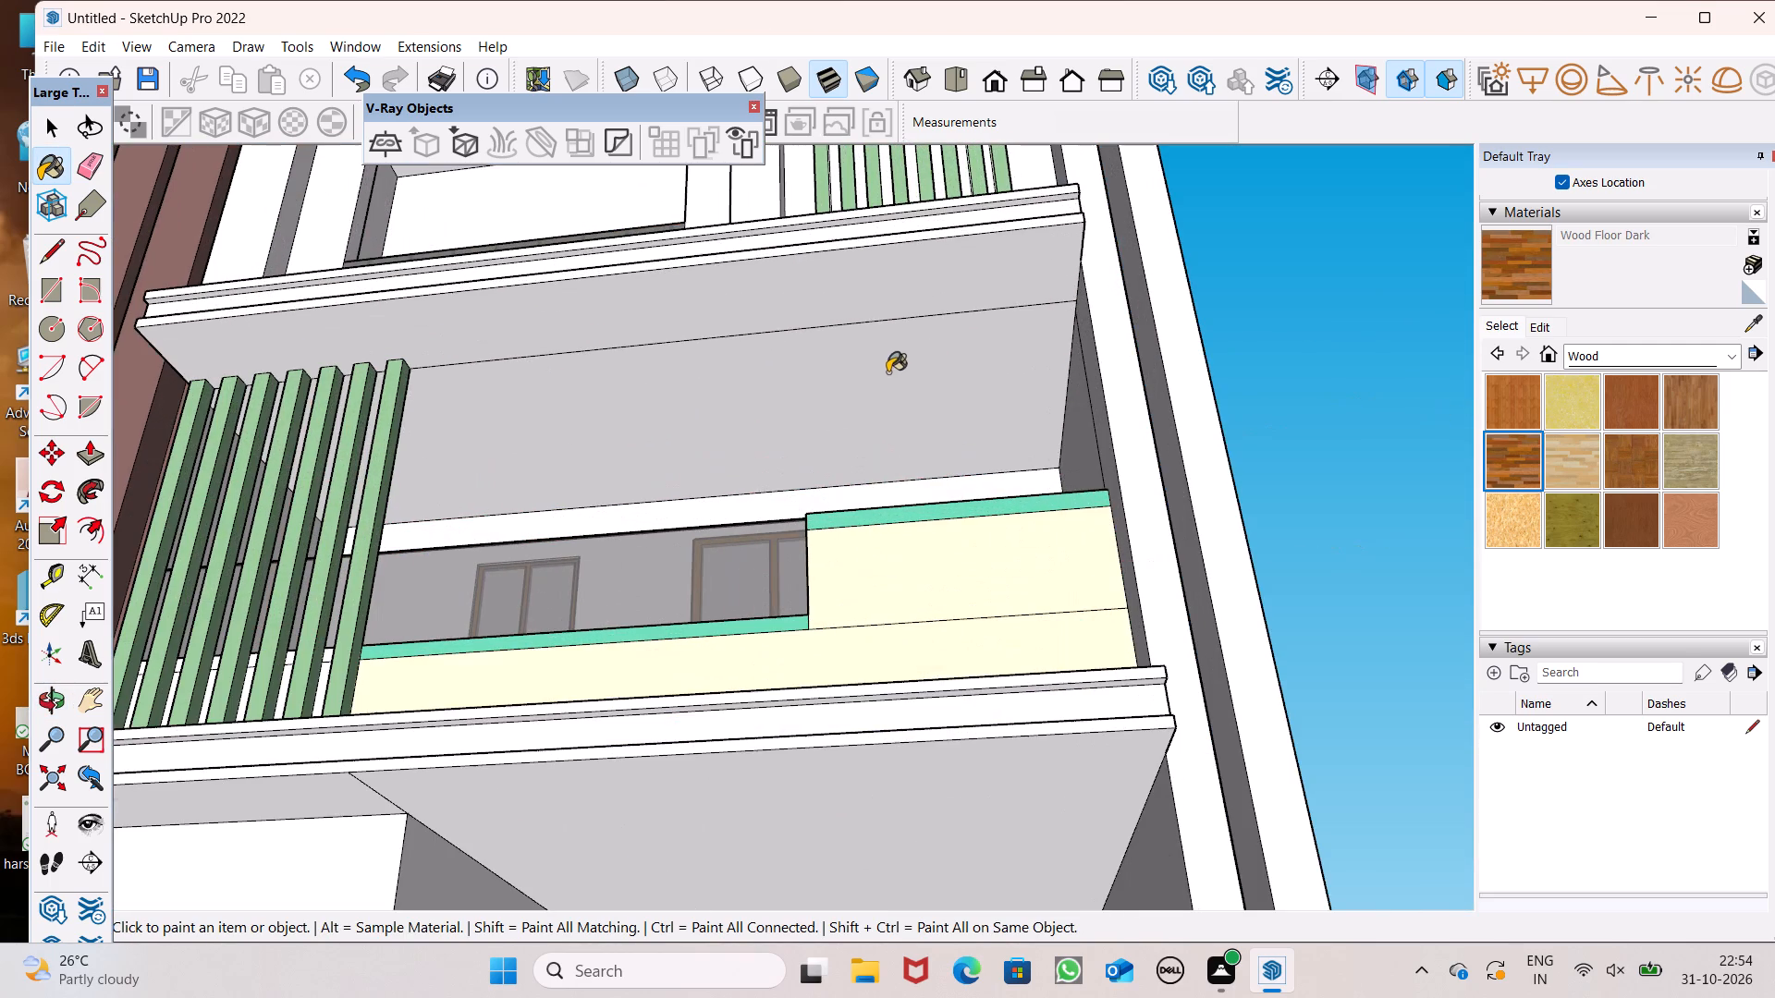
pyautogui.moveTo(882, 362); pyautogui.dragTo(867, 335)
pyautogui.click(800, 274)
pyautogui.scroll(-7, 991, 494)
# Apply Wood Floor Dark to the ceiling inside the upper-floor arched balcony opening.
pyautogui.moveTo(997, 463); pyautogui.dragTo(996, 589, button='middle')
pyautogui.scroll(-4, 904, 438)
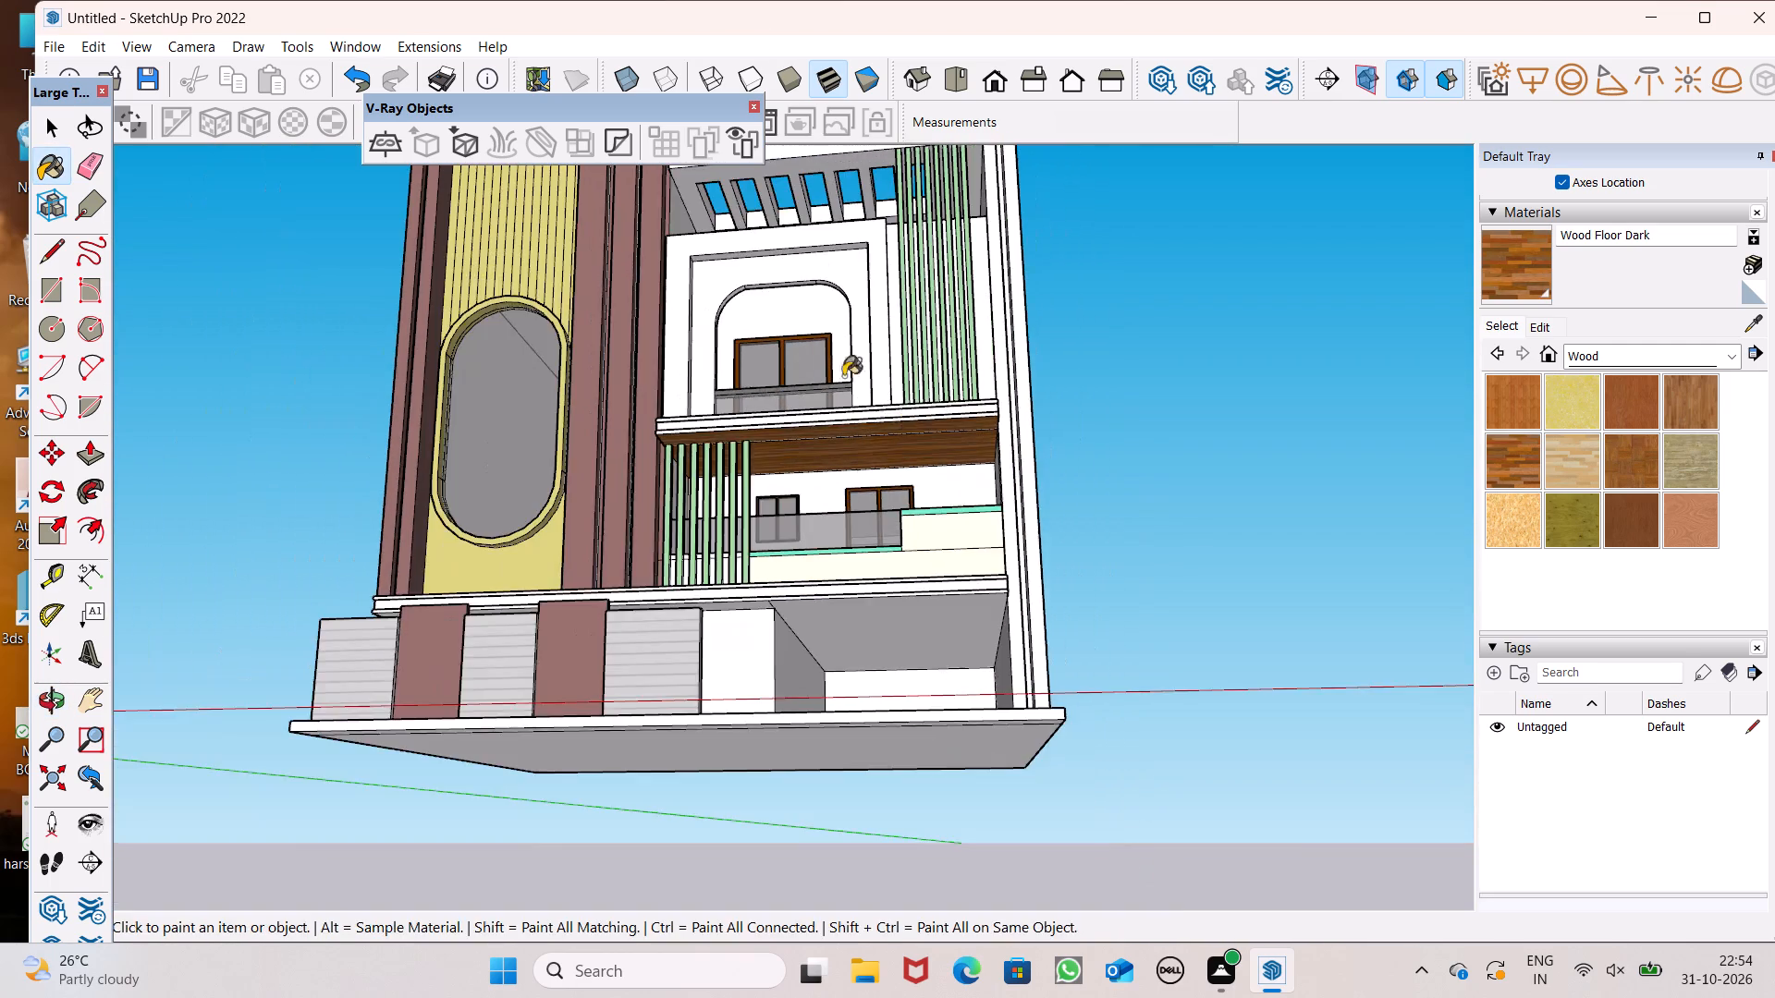
pyautogui.moveTo(819, 276); pyautogui.dragTo(835, 123, button='middle')
pyautogui.scroll(9, 835, 130)
pyautogui.click(791, 302)
pyautogui.scroll(-7, 912, 451)
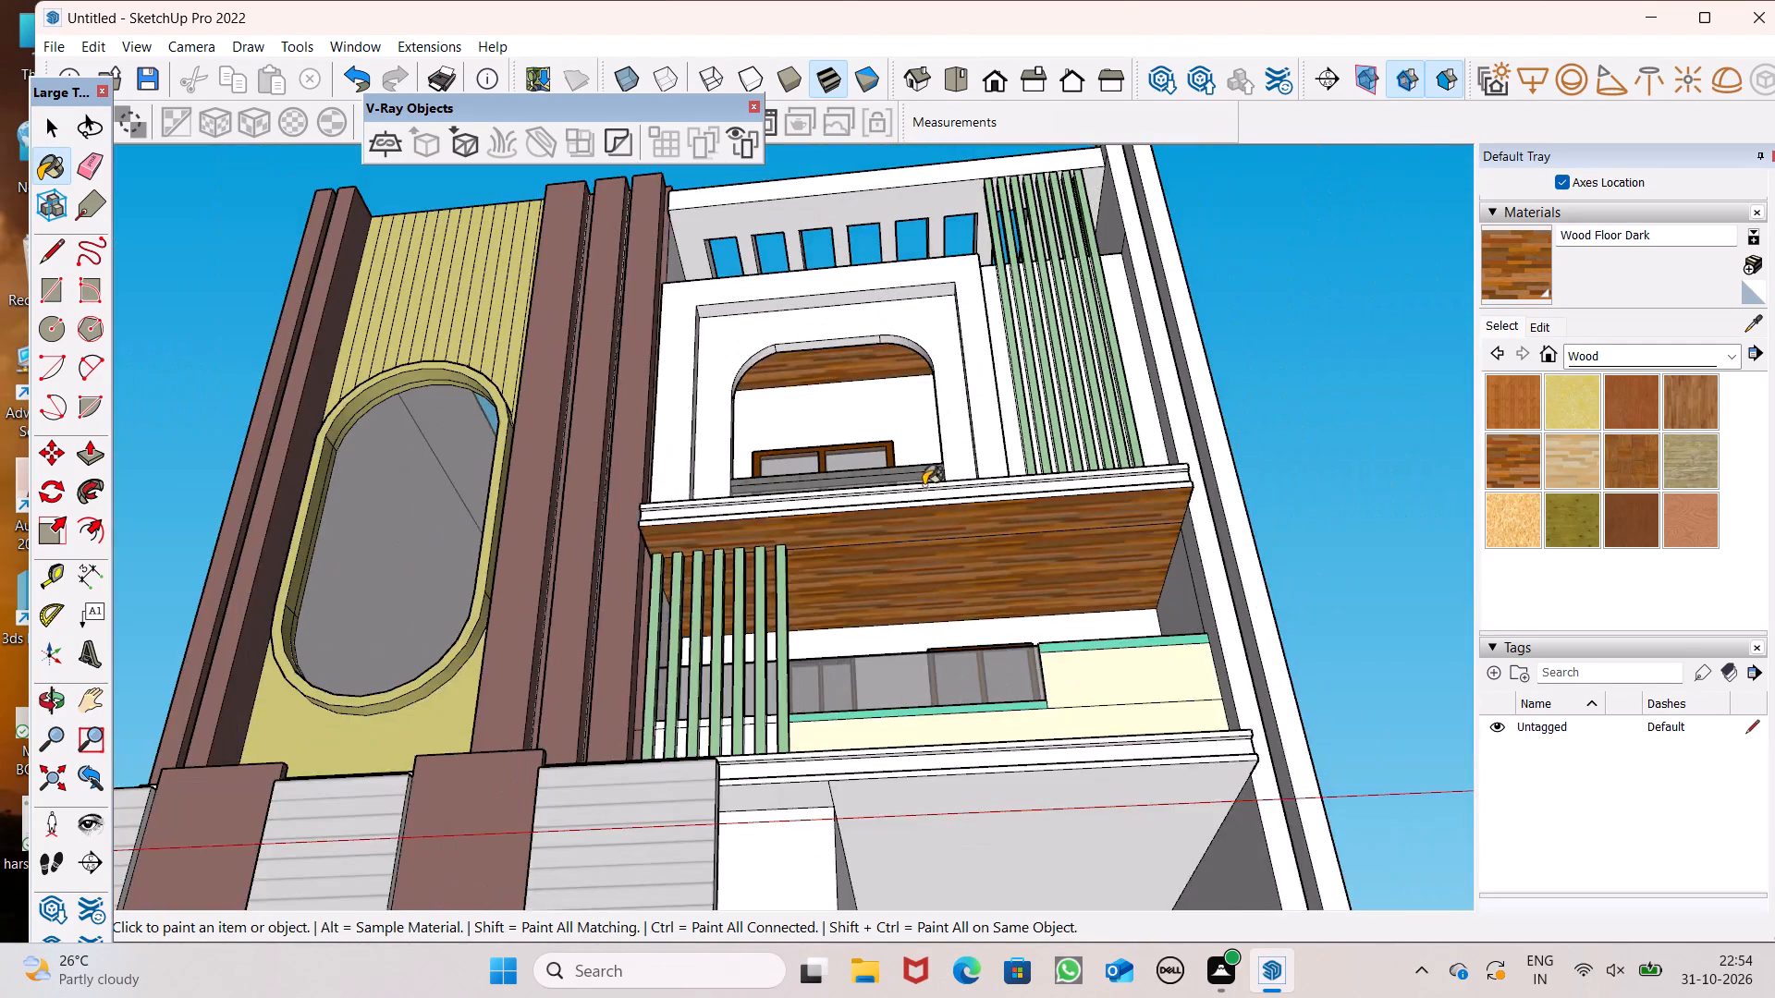
# Paint the rooftop pergola slab's top and front faces with 0086_MediumAquamarine from Colors-Named.
pyautogui.moveTo(924, 485); pyautogui.dragTo(964, 741, button='middle')
pyautogui.scroll(-7, 848, 505)
pyautogui.click(1631, 361)
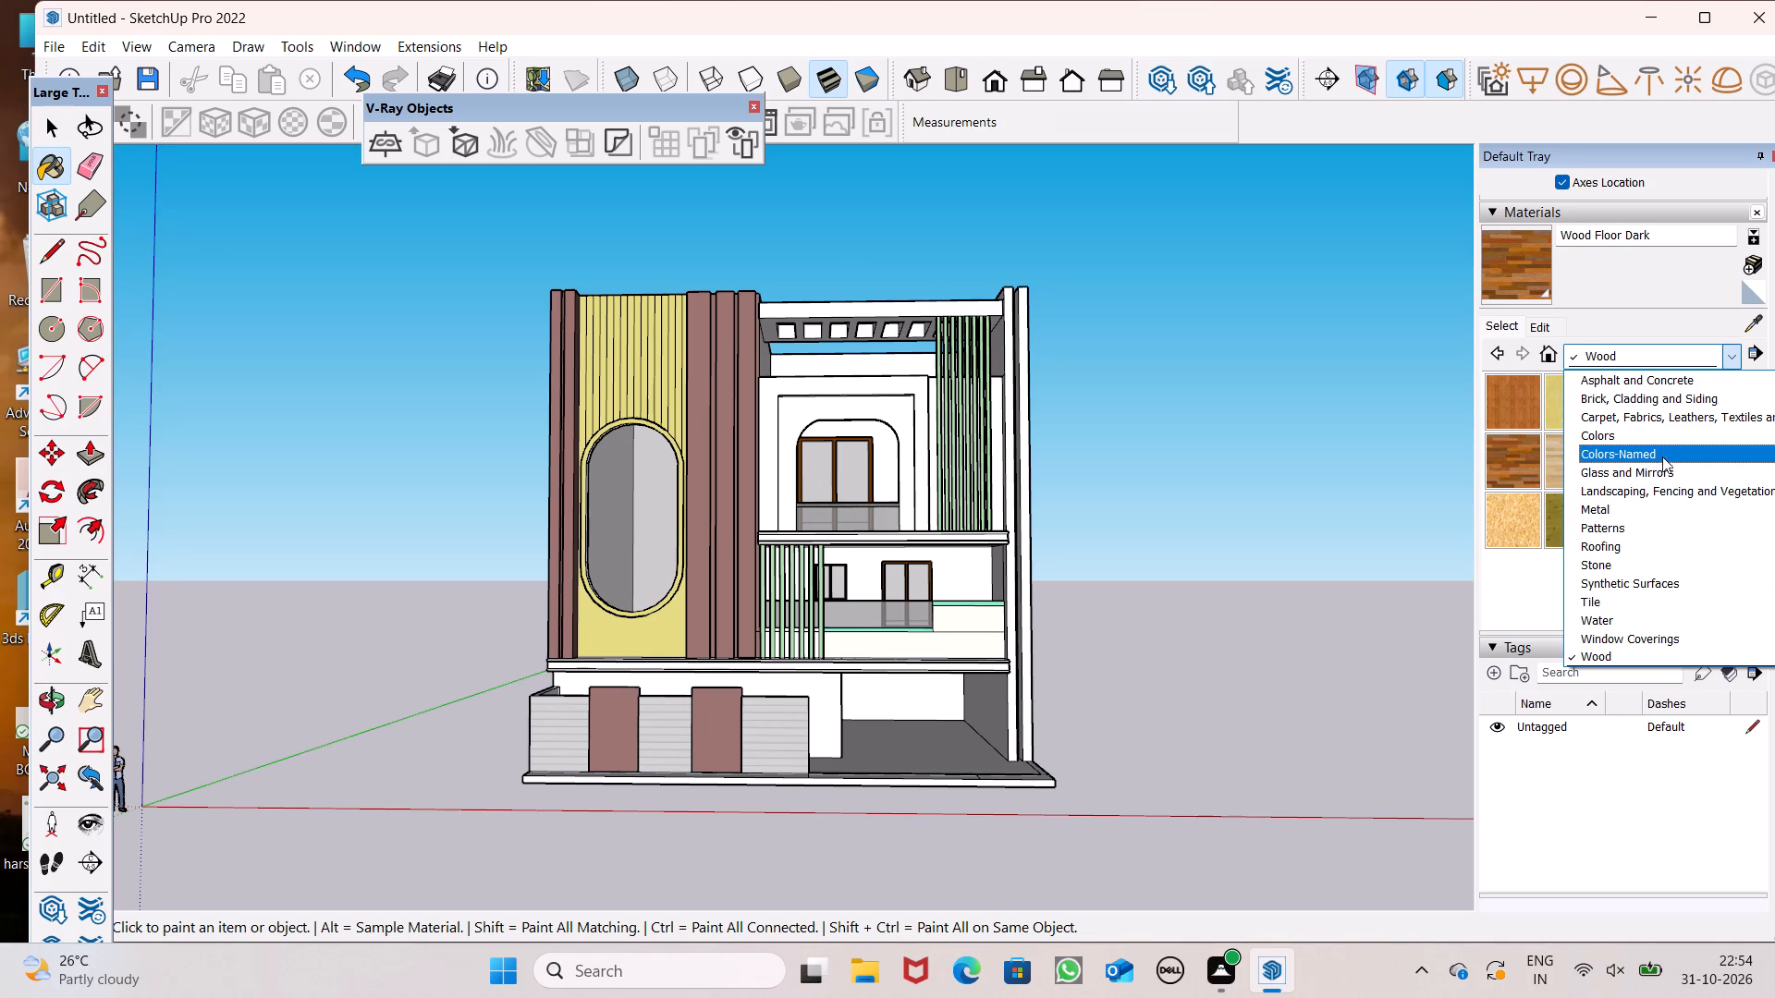
pyautogui.click(1662, 456)
pyautogui.scroll(-6, 1683, 509)
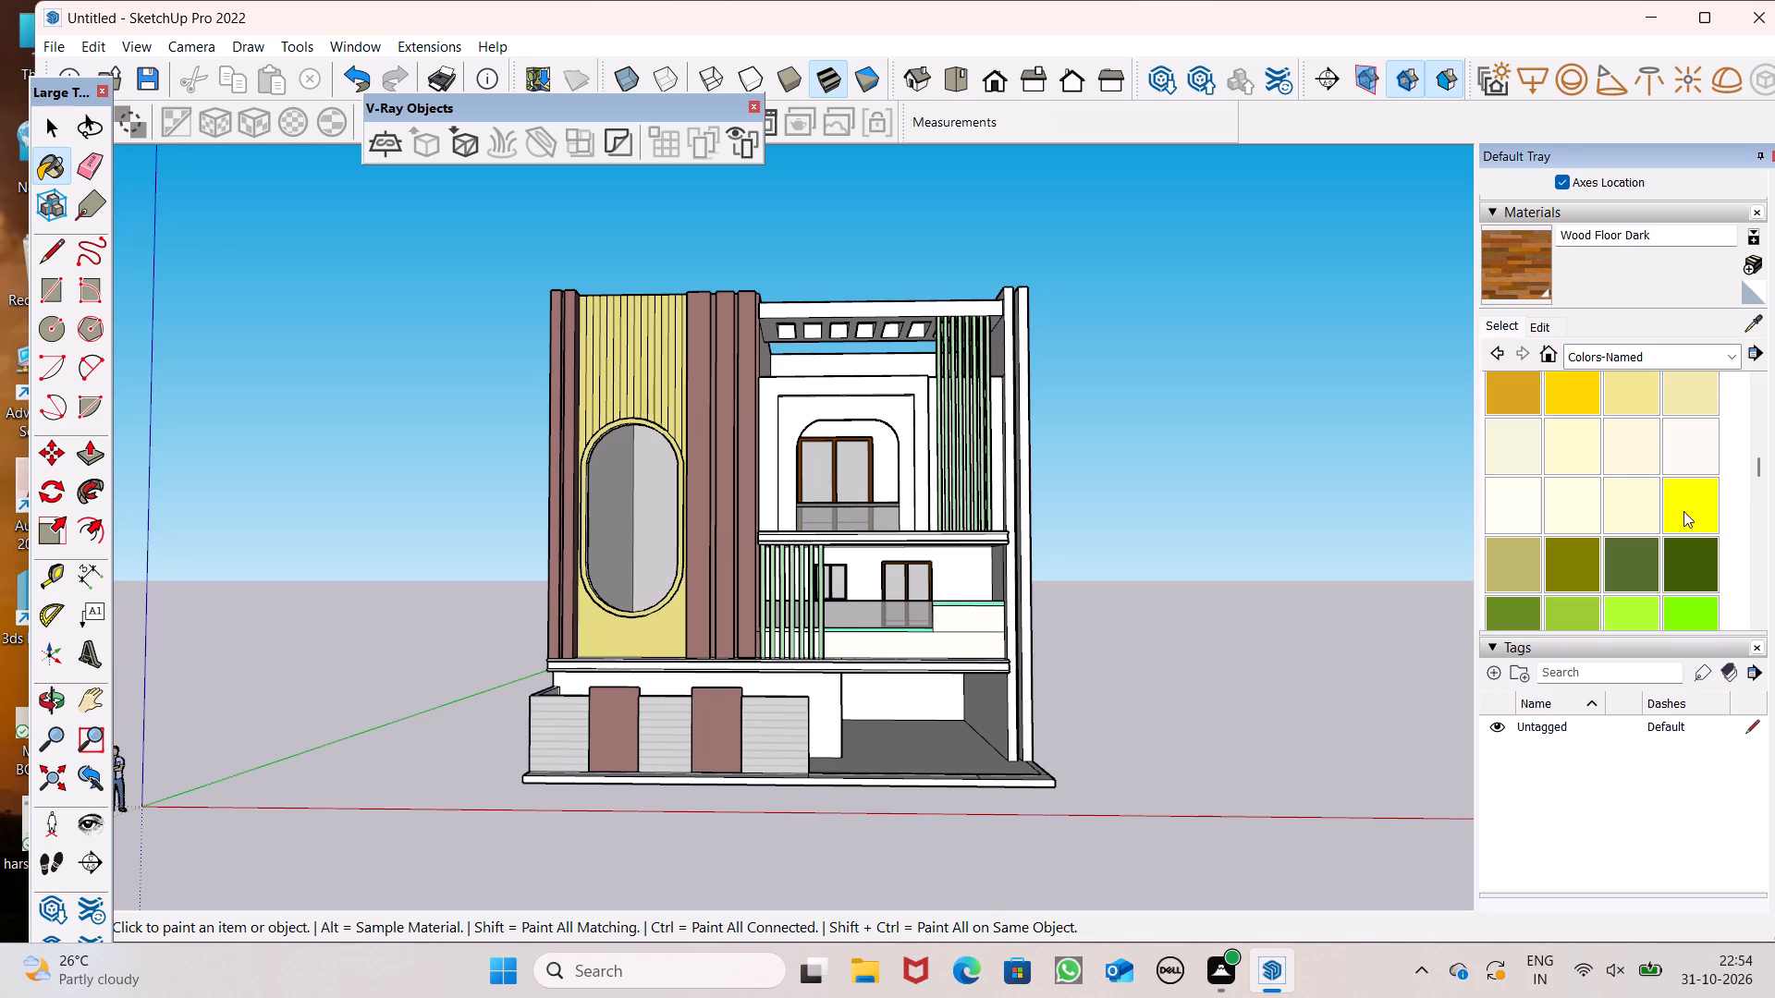
pyautogui.scroll(-11, 1683, 511)
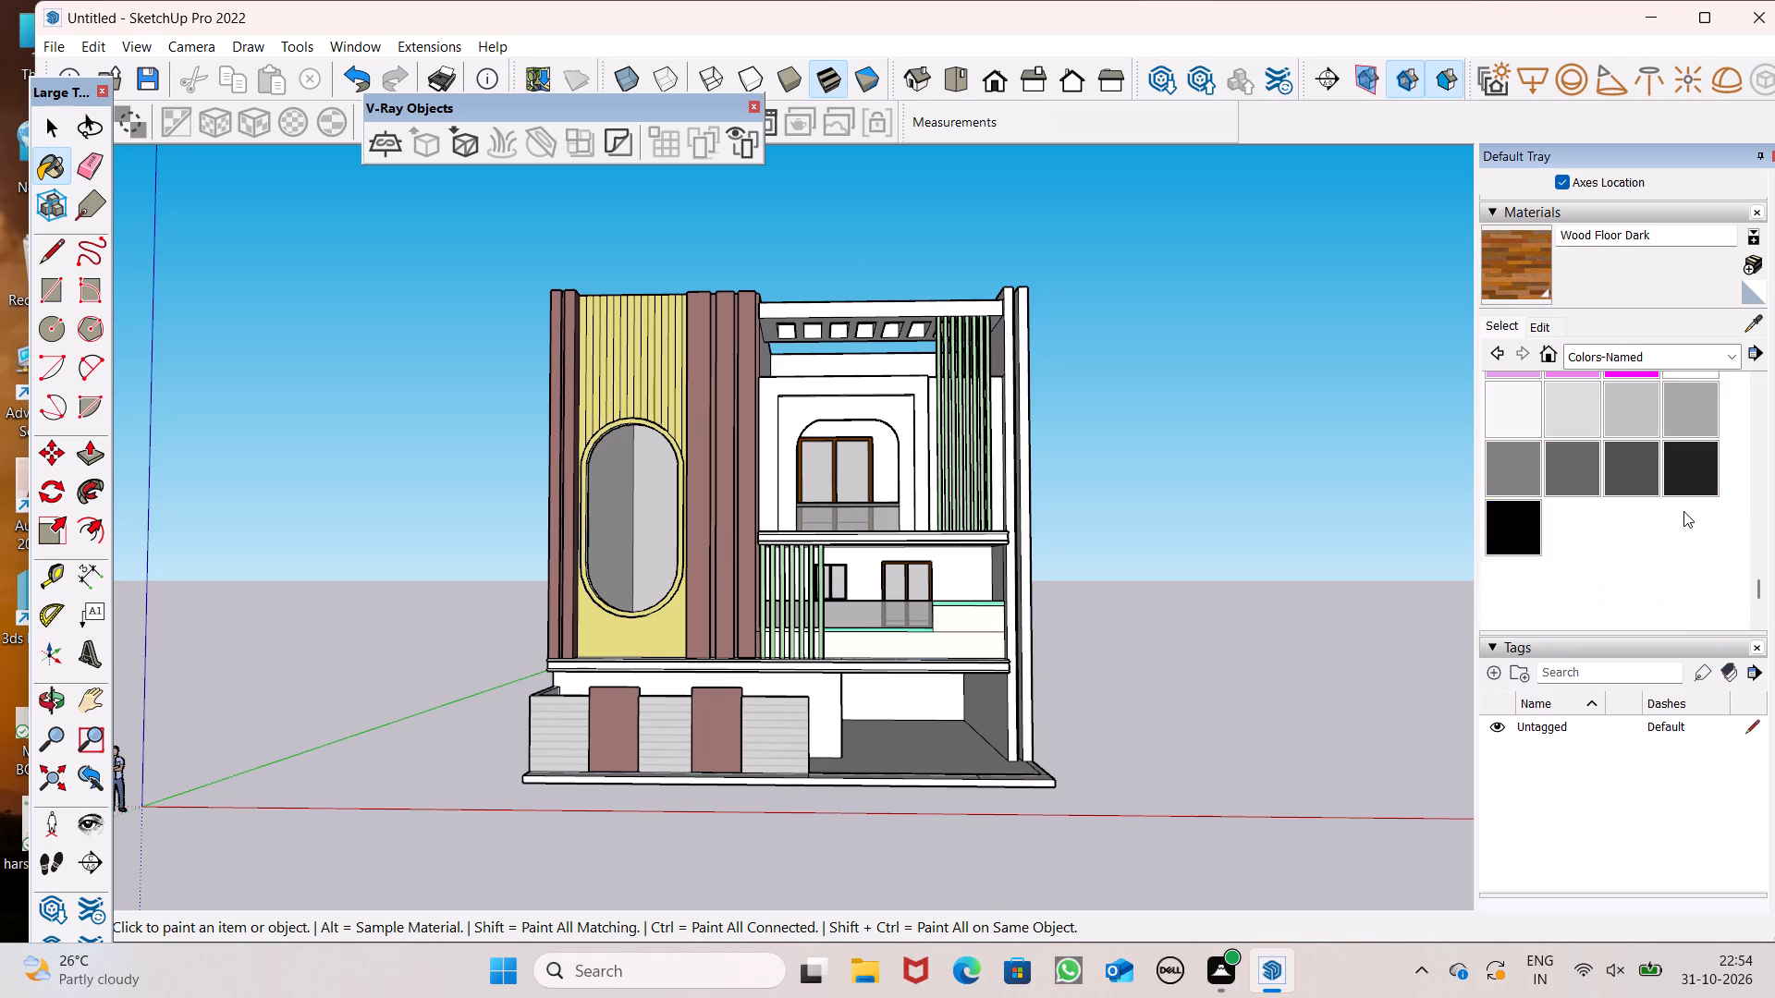
pyautogui.scroll(-1, 1683, 511)
pyautogui.scroll(7, 1683, 511)
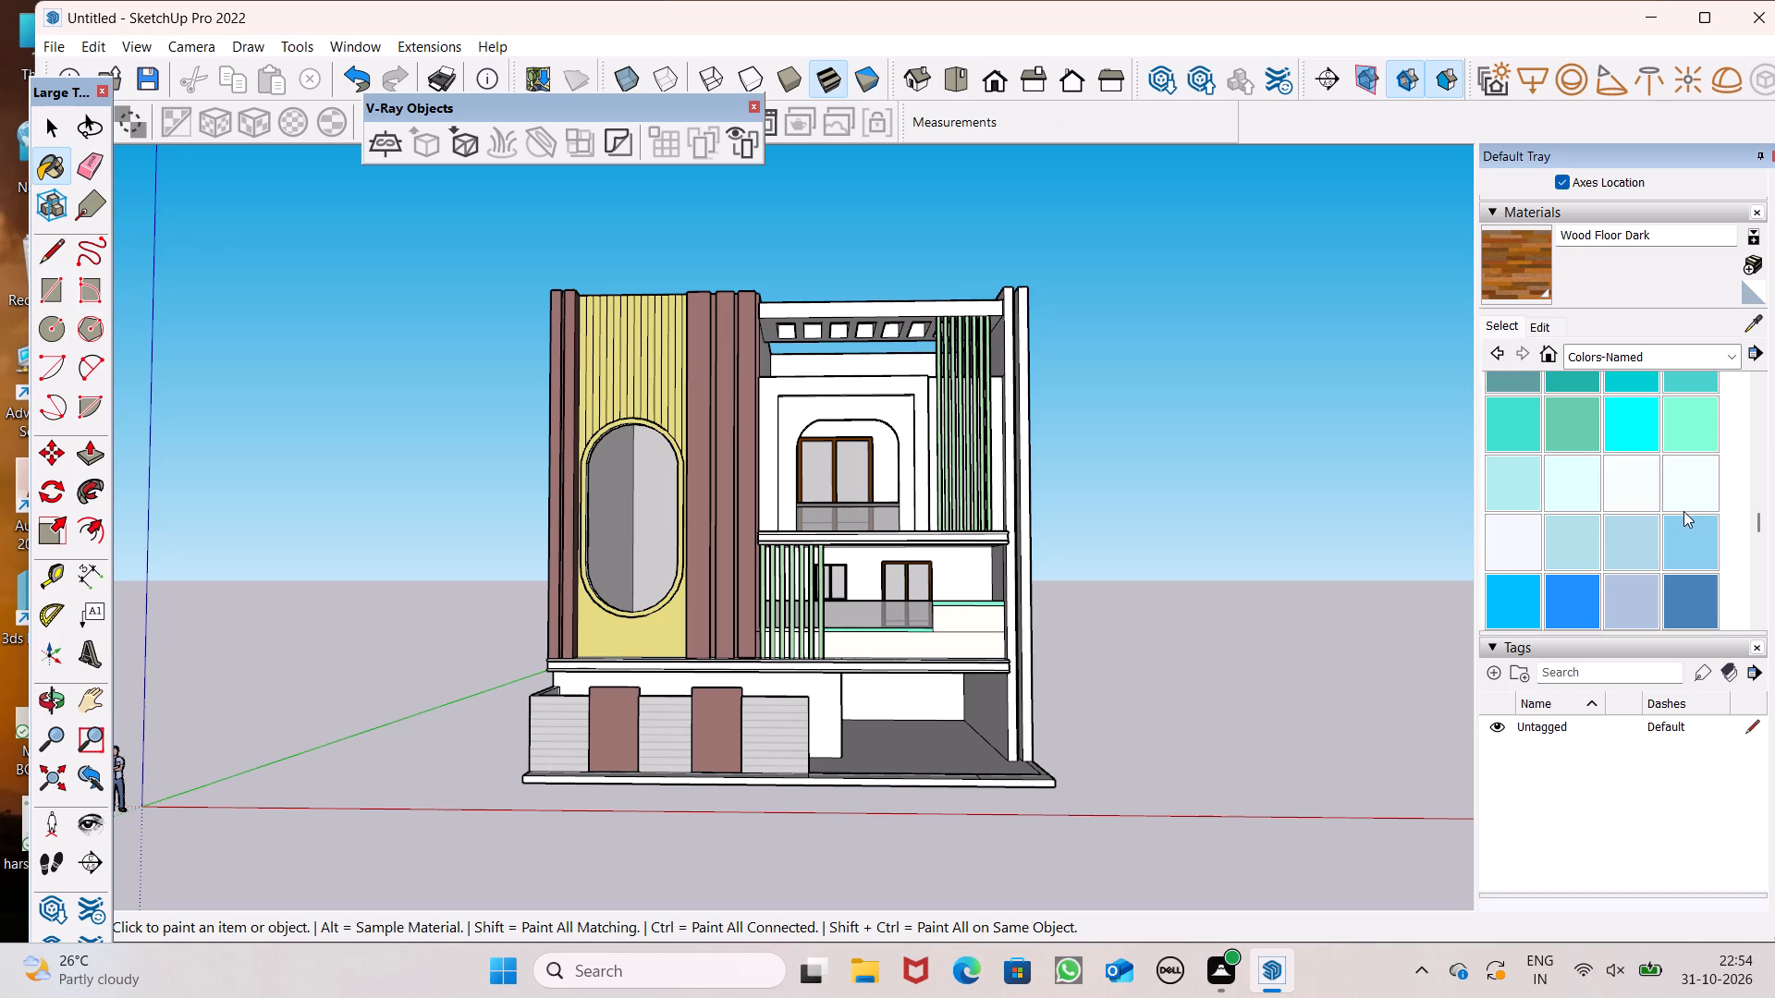
pyautogui.click(1575, 444)
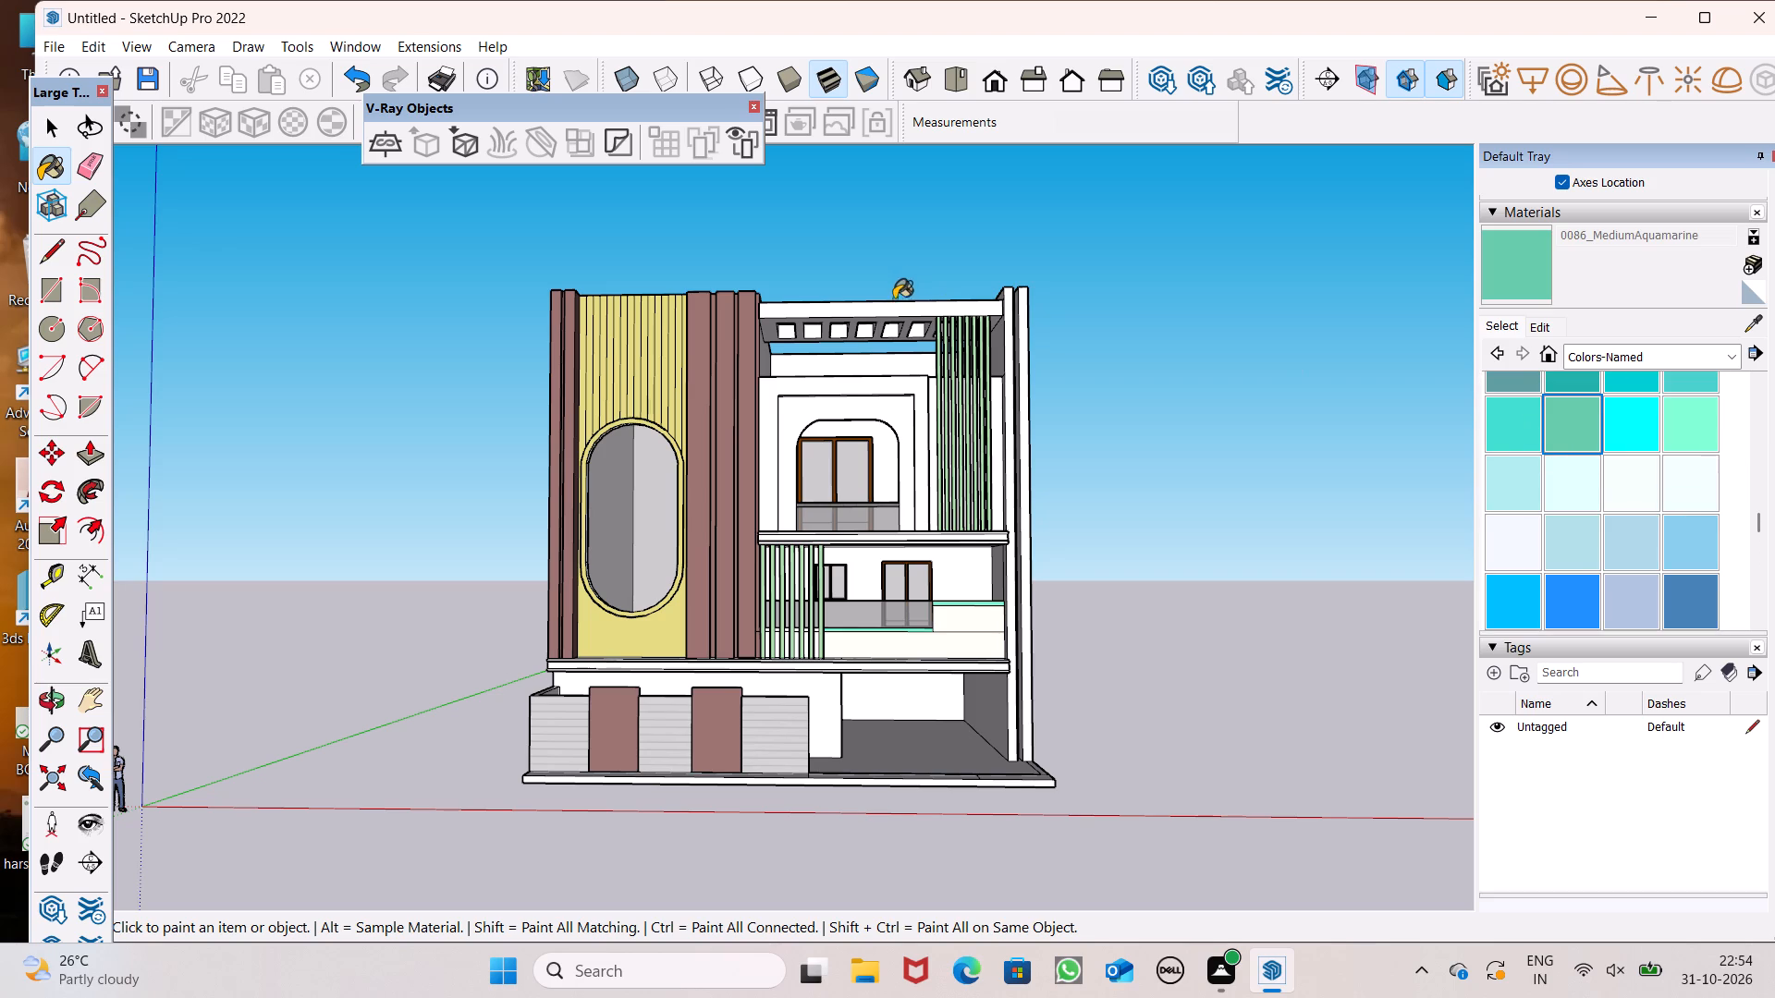
pyautogui.moveTo(891, 318); pyautogui.dragTo(815, 754, button='middle')
pyautogui.scroll(5, 938, 449)
pyautogui.click(1054, 369)
pyautogui.moveTo(1088, 424); pyautogui.dragTo(1055, 260, button='middle')
pyautogui.scroll(1, 1055, 260)
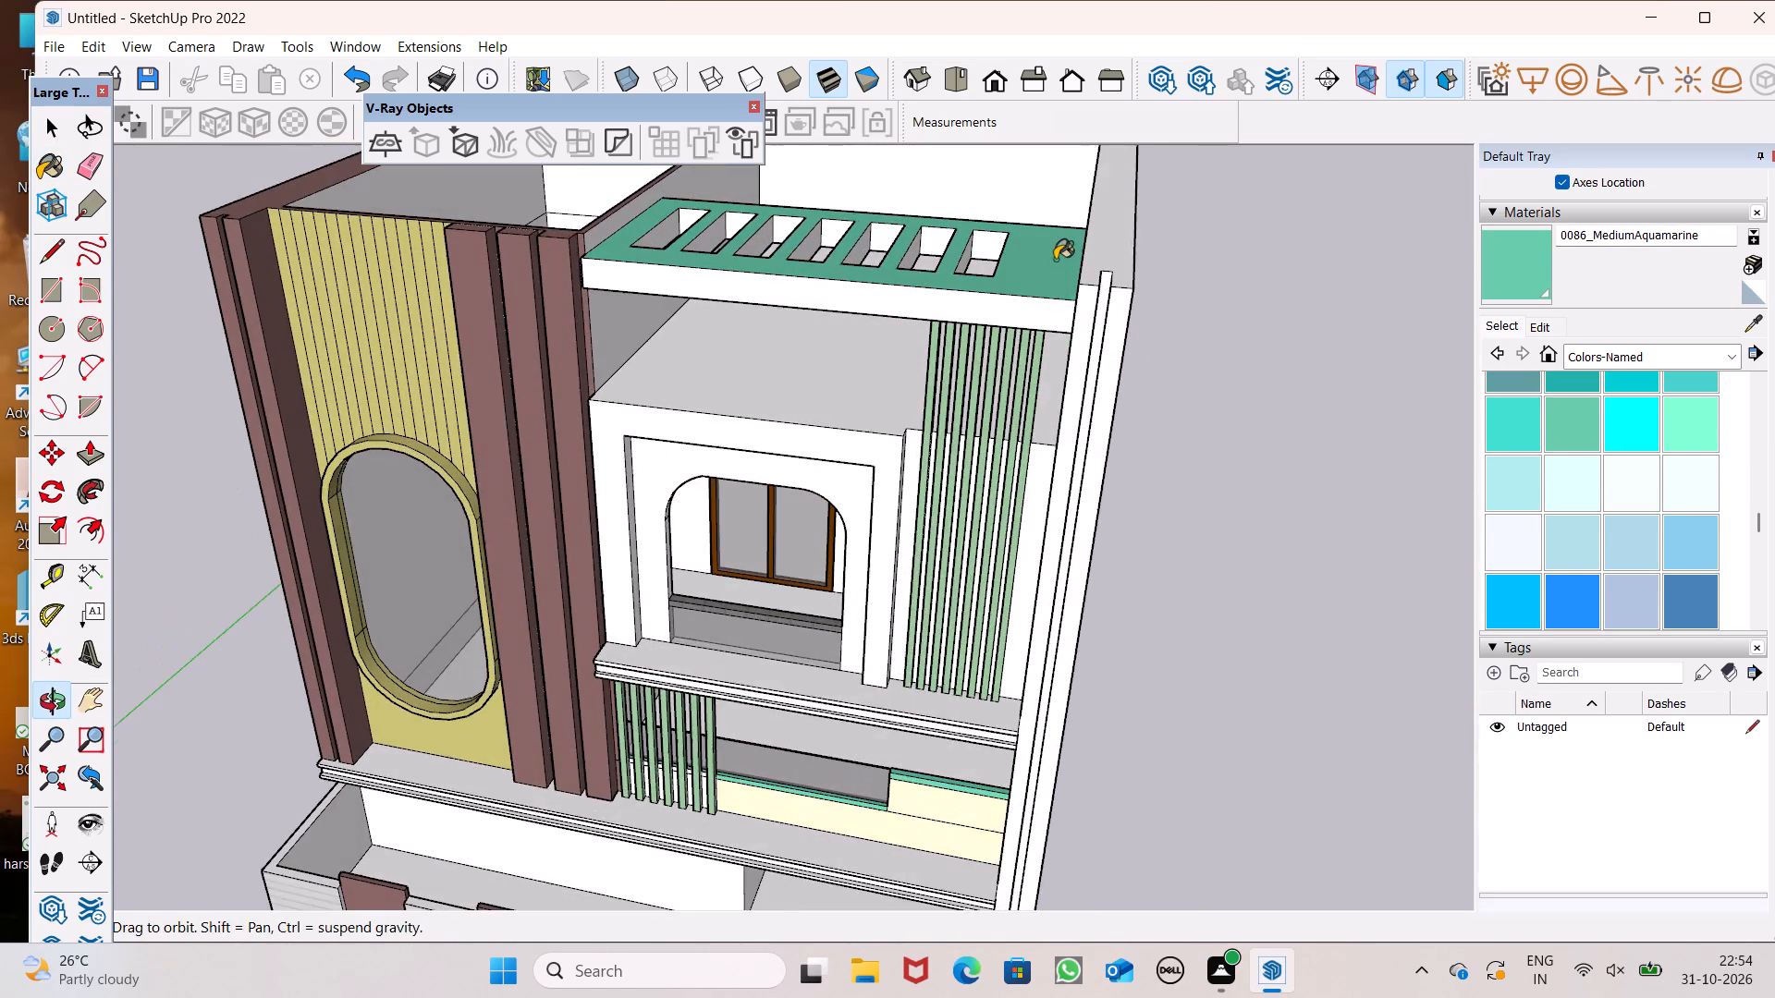
pyautogui.scroll(5, 1054, 303)
pyautogui.click(1053, 303)
pyautogui.scroll(5, 1062, 312)
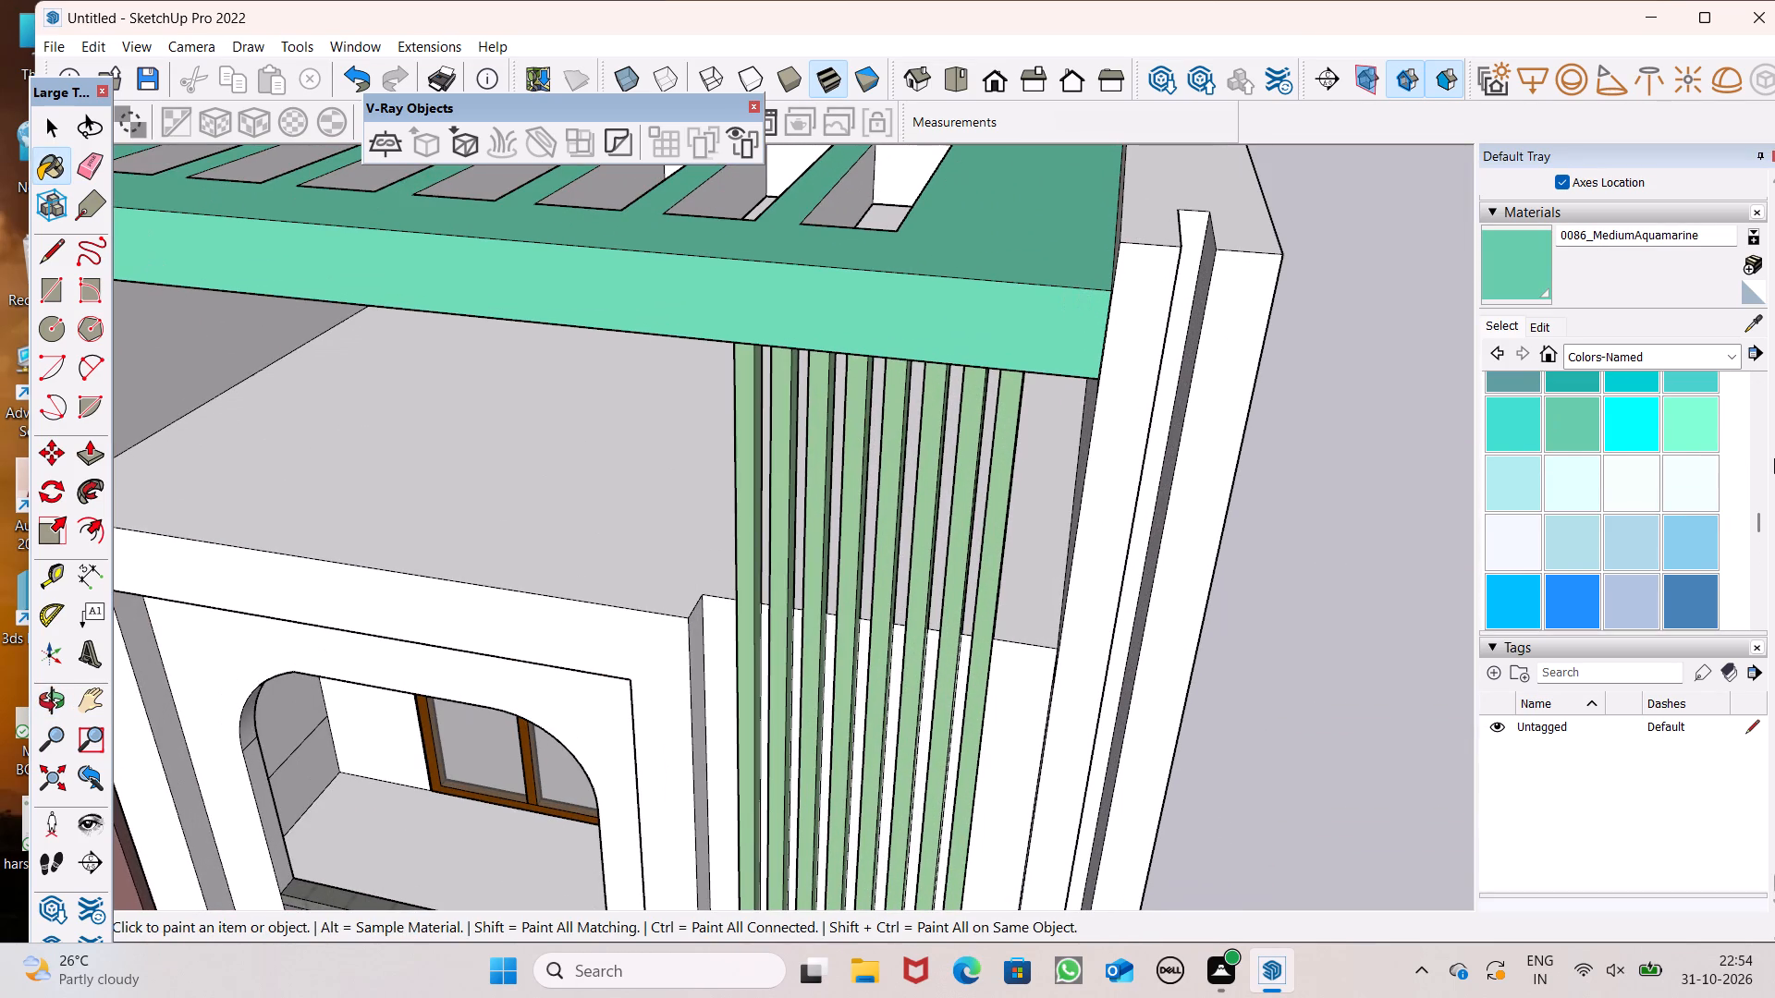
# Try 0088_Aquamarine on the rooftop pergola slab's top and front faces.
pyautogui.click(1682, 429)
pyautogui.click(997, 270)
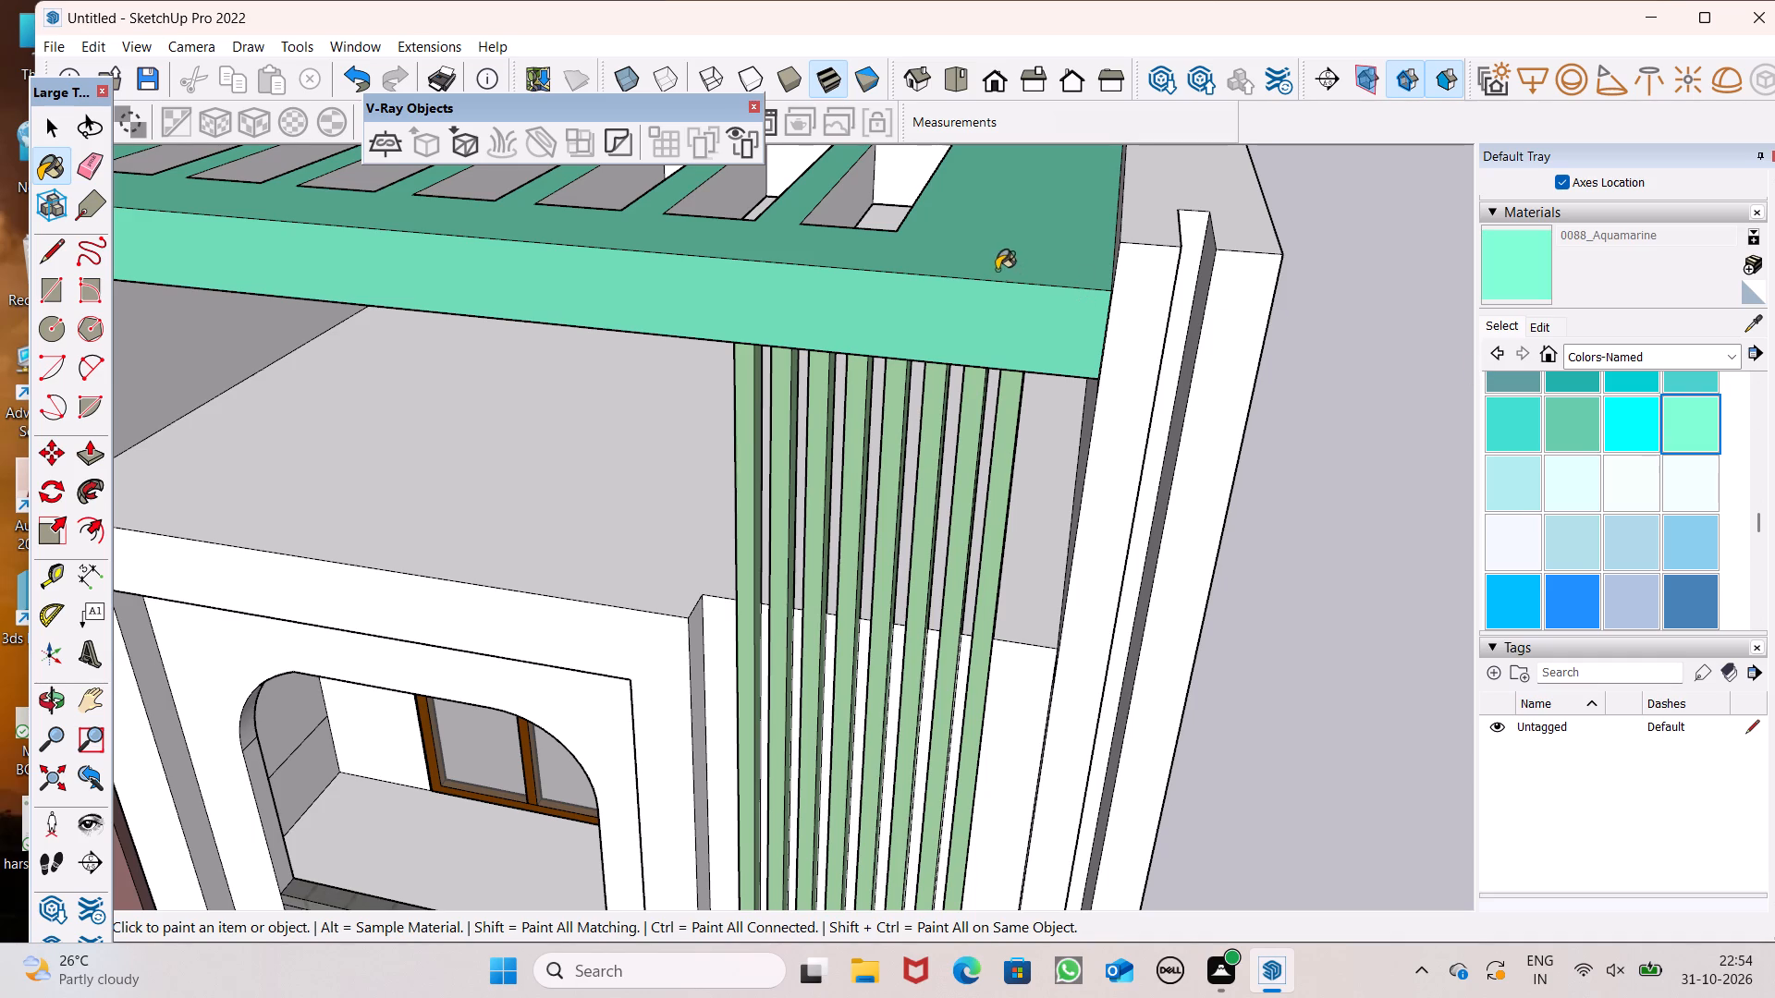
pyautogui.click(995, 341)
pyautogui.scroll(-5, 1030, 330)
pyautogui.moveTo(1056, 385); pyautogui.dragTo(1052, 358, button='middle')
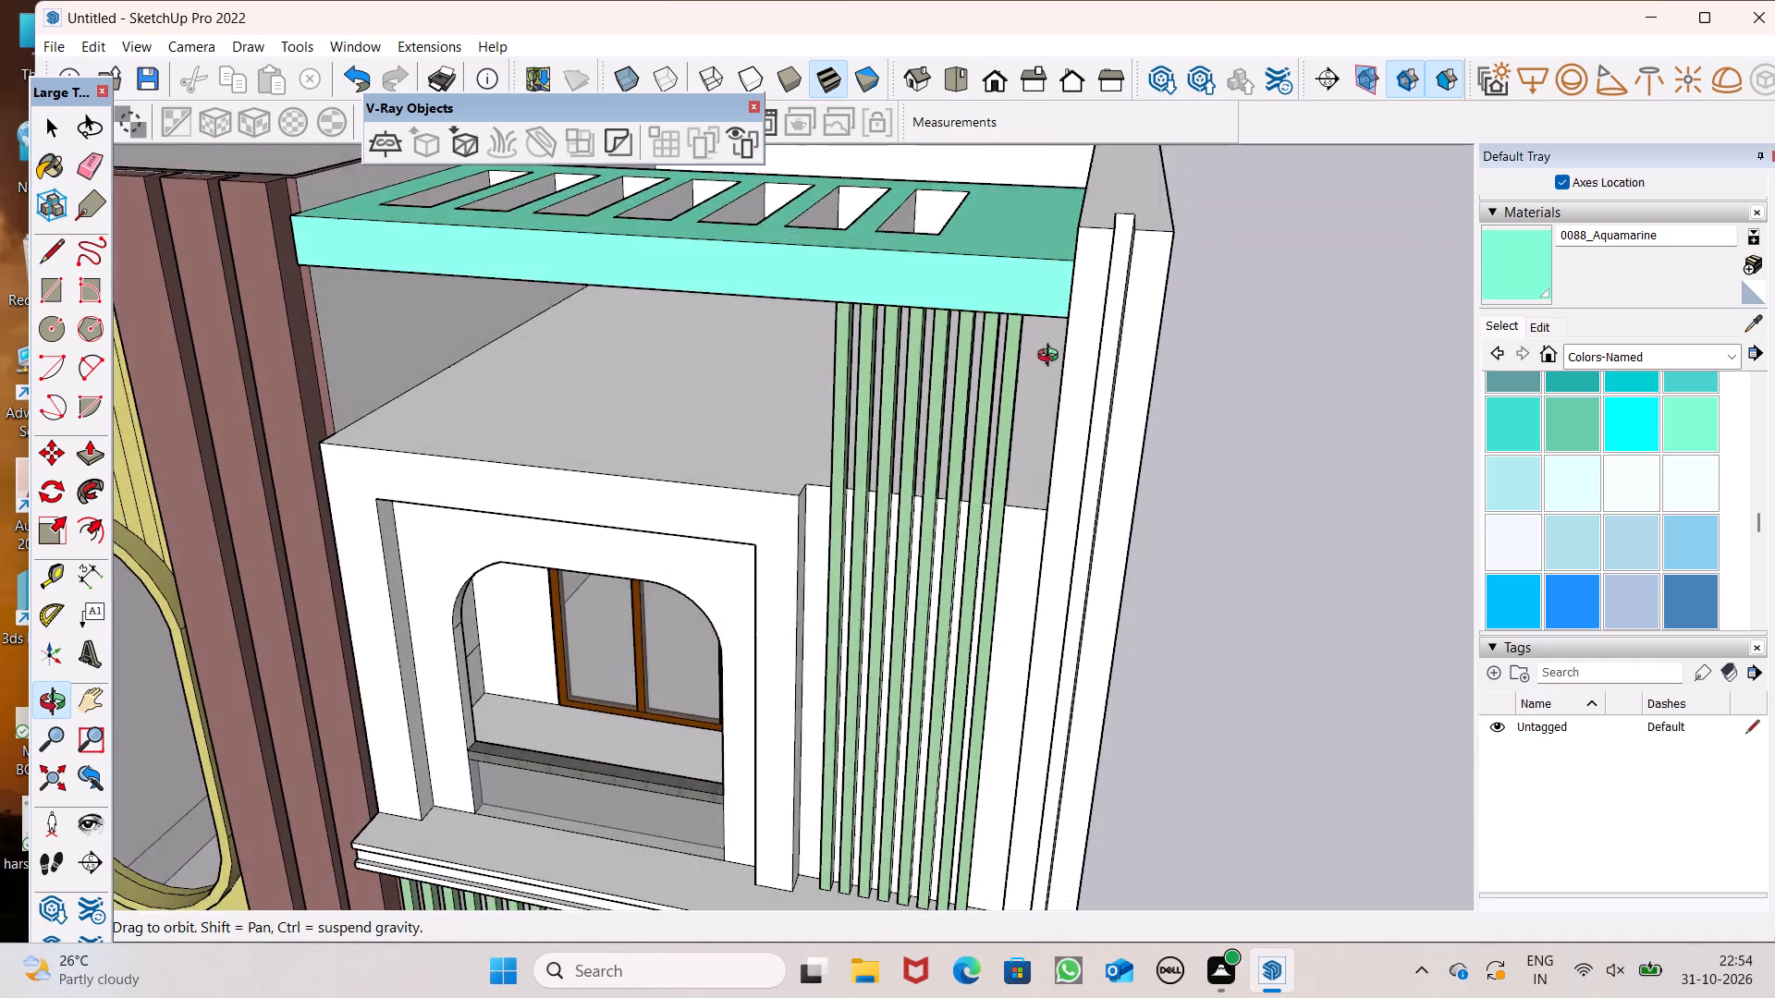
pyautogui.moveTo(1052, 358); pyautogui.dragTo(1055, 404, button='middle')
# Repaint the rooftop pergola slab's top and front faces with 0086_MediumAquamarine.
pyautogui.click(1558, 419)
pyautogui.click(1004, 287)
pyautogui.click(1010, 349)
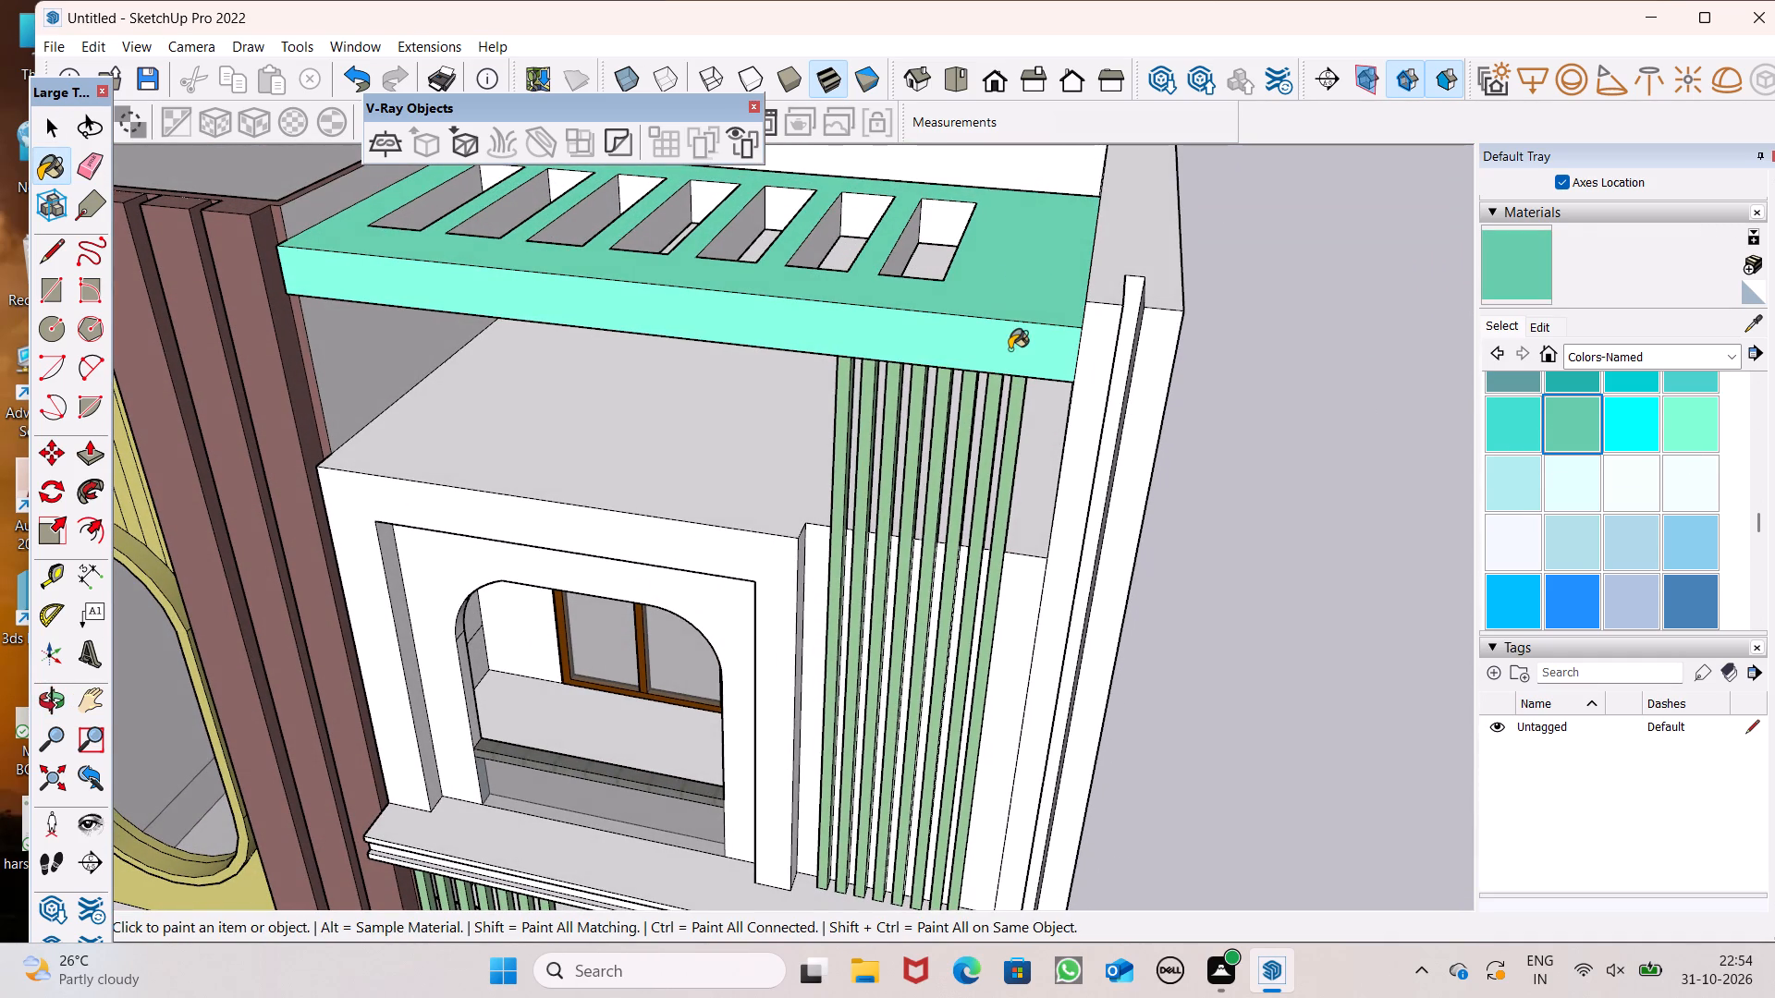
# Paint the underside of the rooftop pergola slab with 0086_MediumAquamarine.
pyautogui.scroll(-3, 1010, 335)
pyautogui.moveTo(1044, 367); pyautogui.dragTo(1228, 36, button='middle')
pyautogui.scroll(5, 1104, 157)
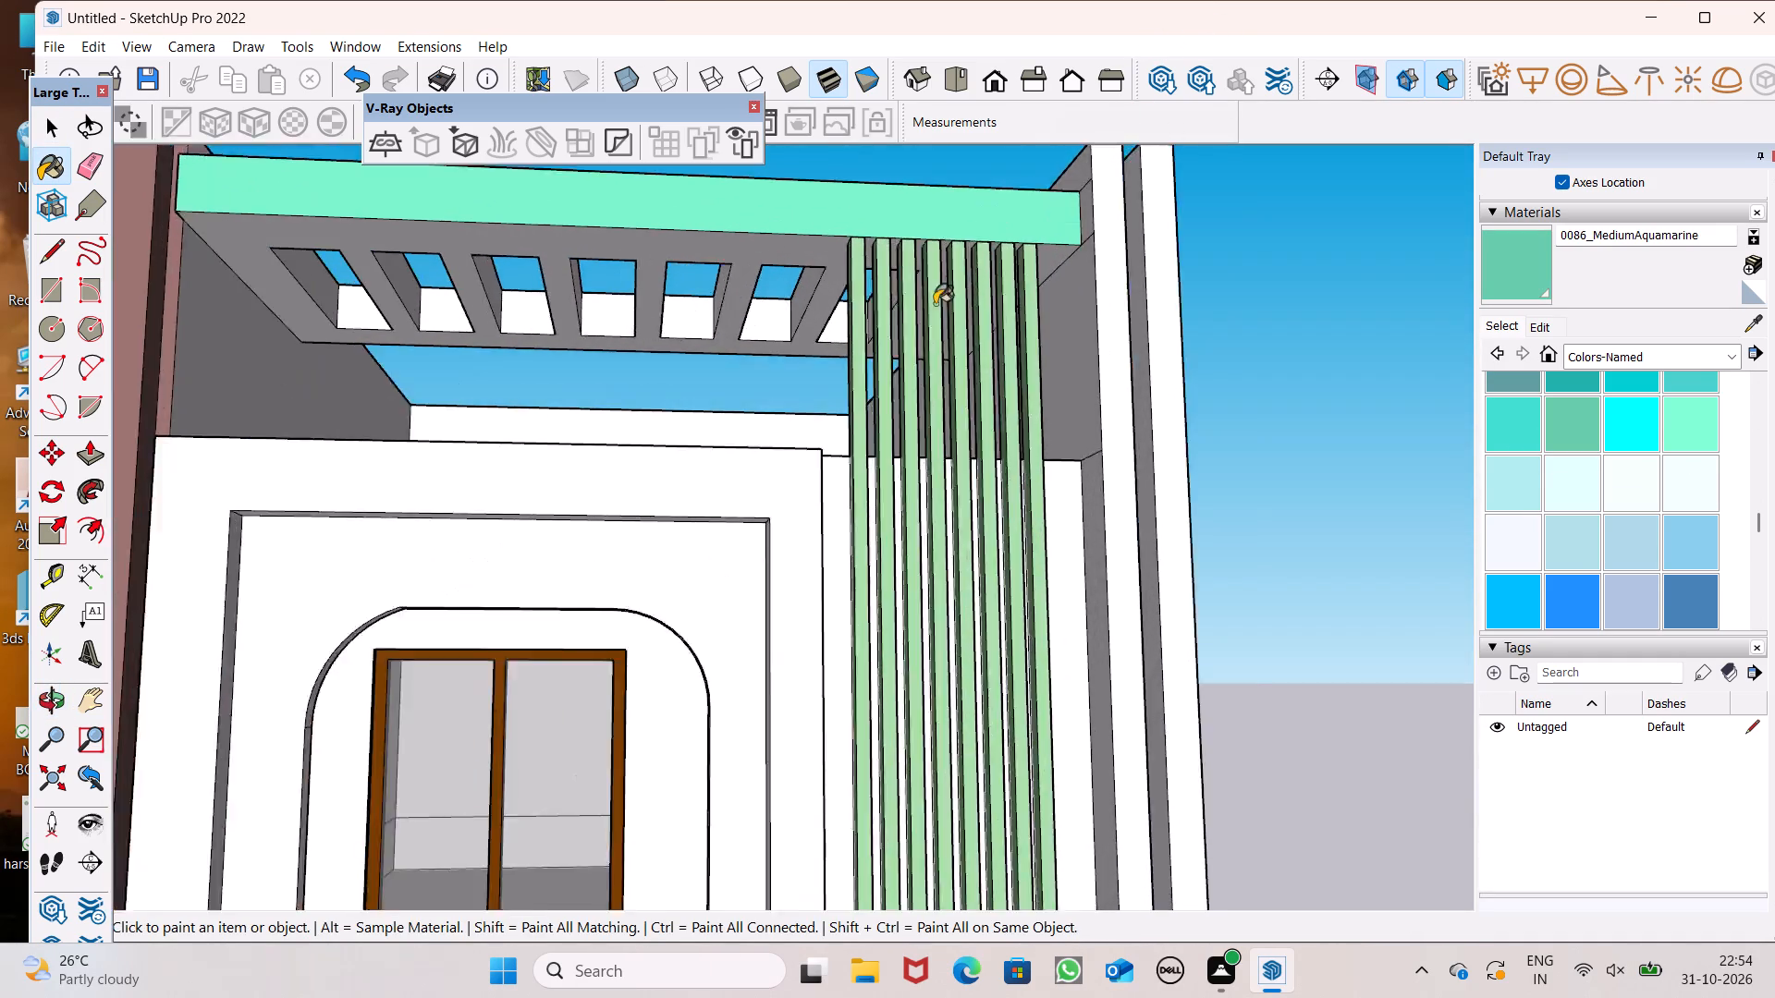
pyautogui.scroll(2, 935, 304)
pyautogui.scroll(6, 798, 285)
pyautogui.click(781, 201)
# Look through the Colors-Named swatches for an alternative colour for the rooftop pergola.
pyautogui.scroll(-4, 1057, 431)
pyautogui.moveTo(1055, 454); pyautogui.dragTo(991, 555, button='middle')
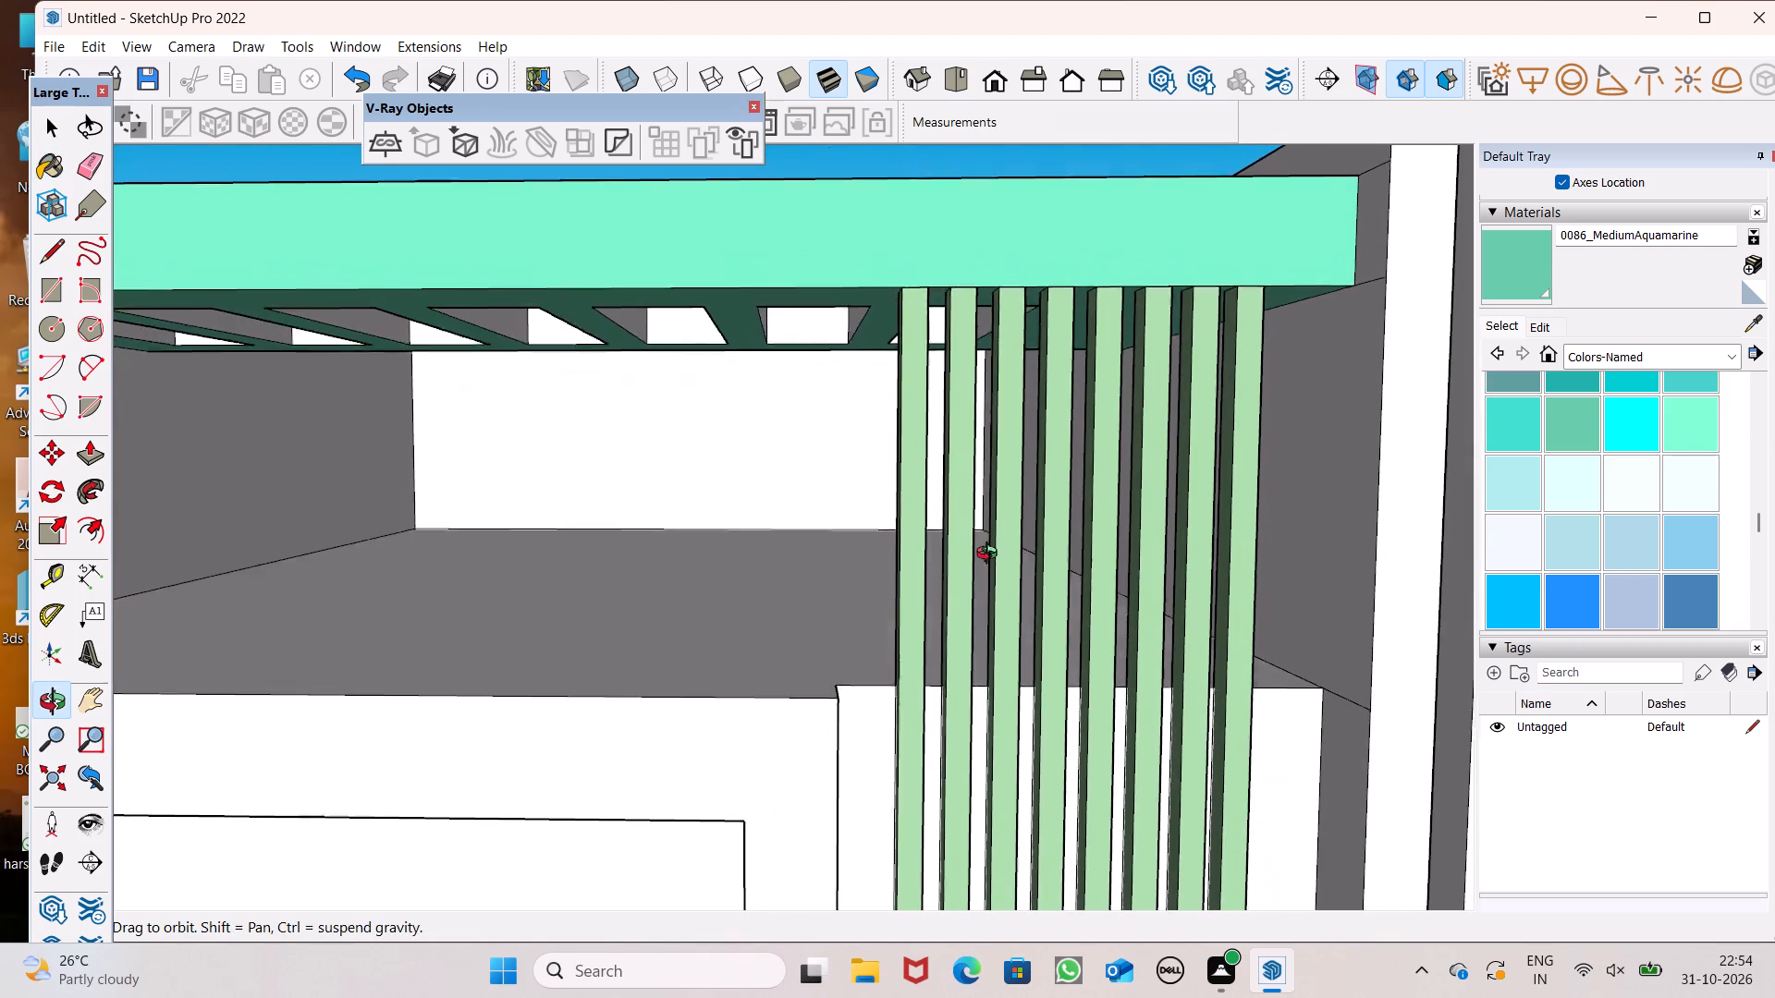
pyautogui.moveTo(991, 555); pyautogui.dragTo(991, 561, button='middle')
pyautogui.scroll(2, 1625, 559)
pyautogui.scroll(-1, 1625, 559)
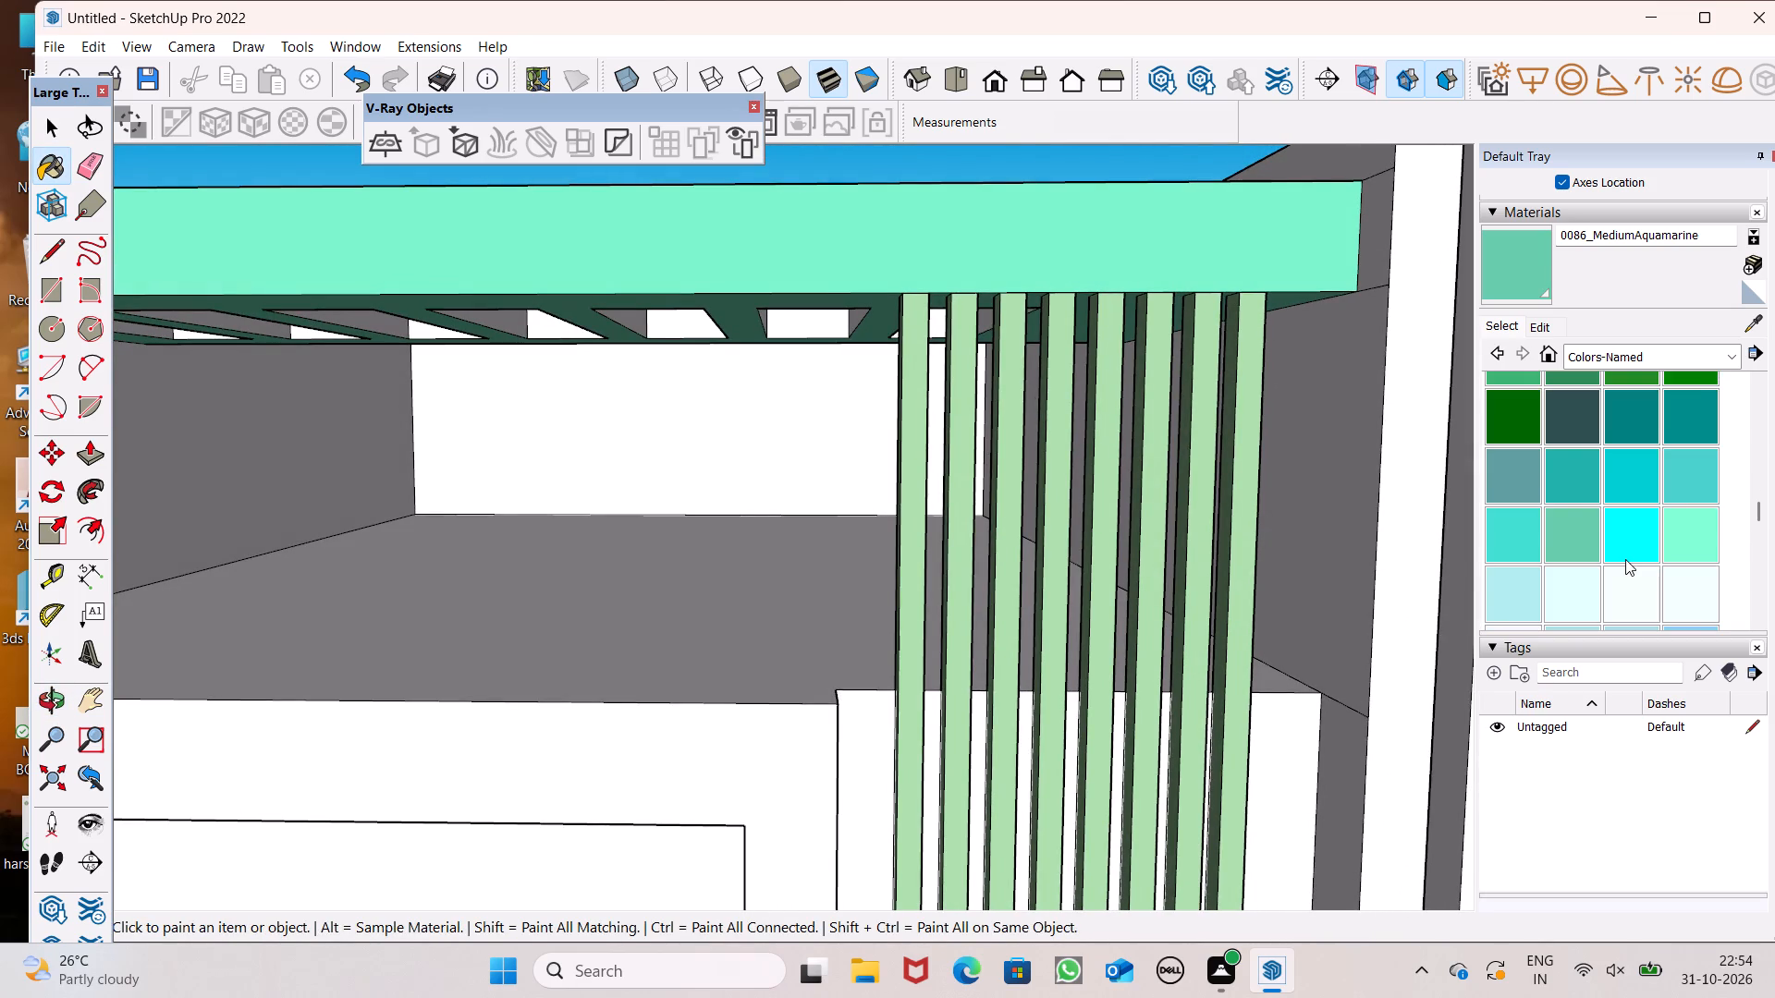
pyautogui.scroll(-5, 1625, 559)
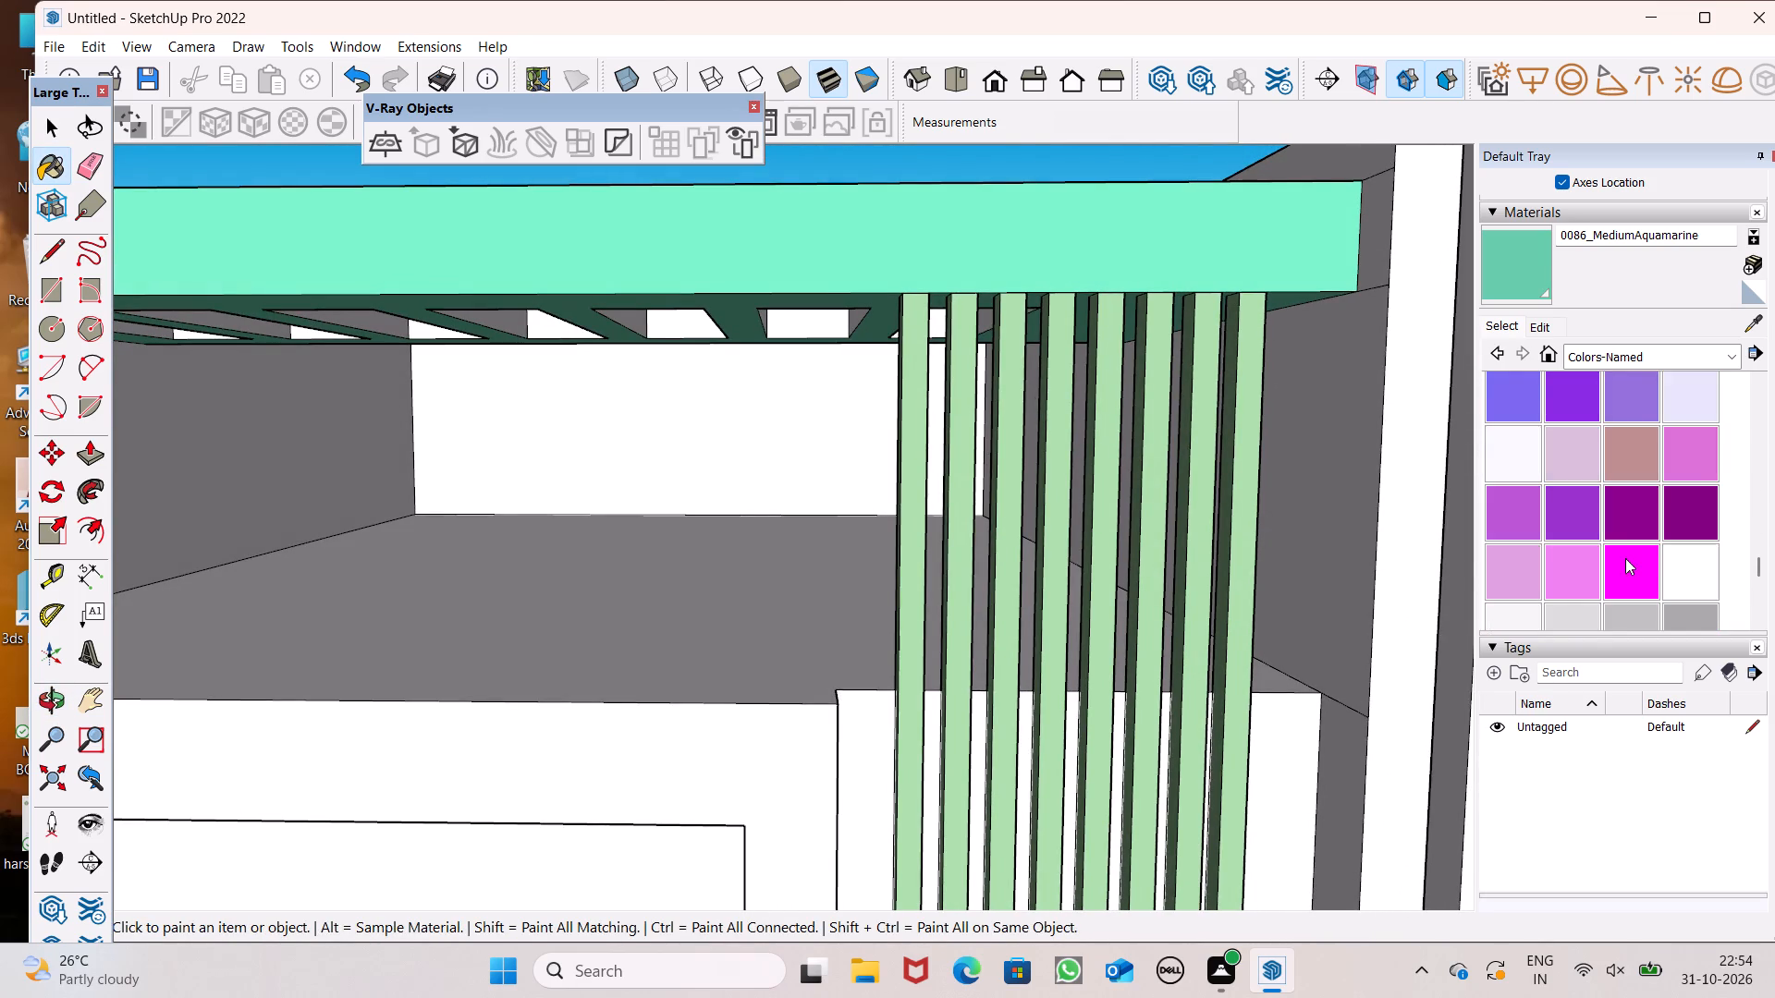
pyautogui.scroll(-2, 1625, 558)
pyautogui.scroll(7, 1624, 558)
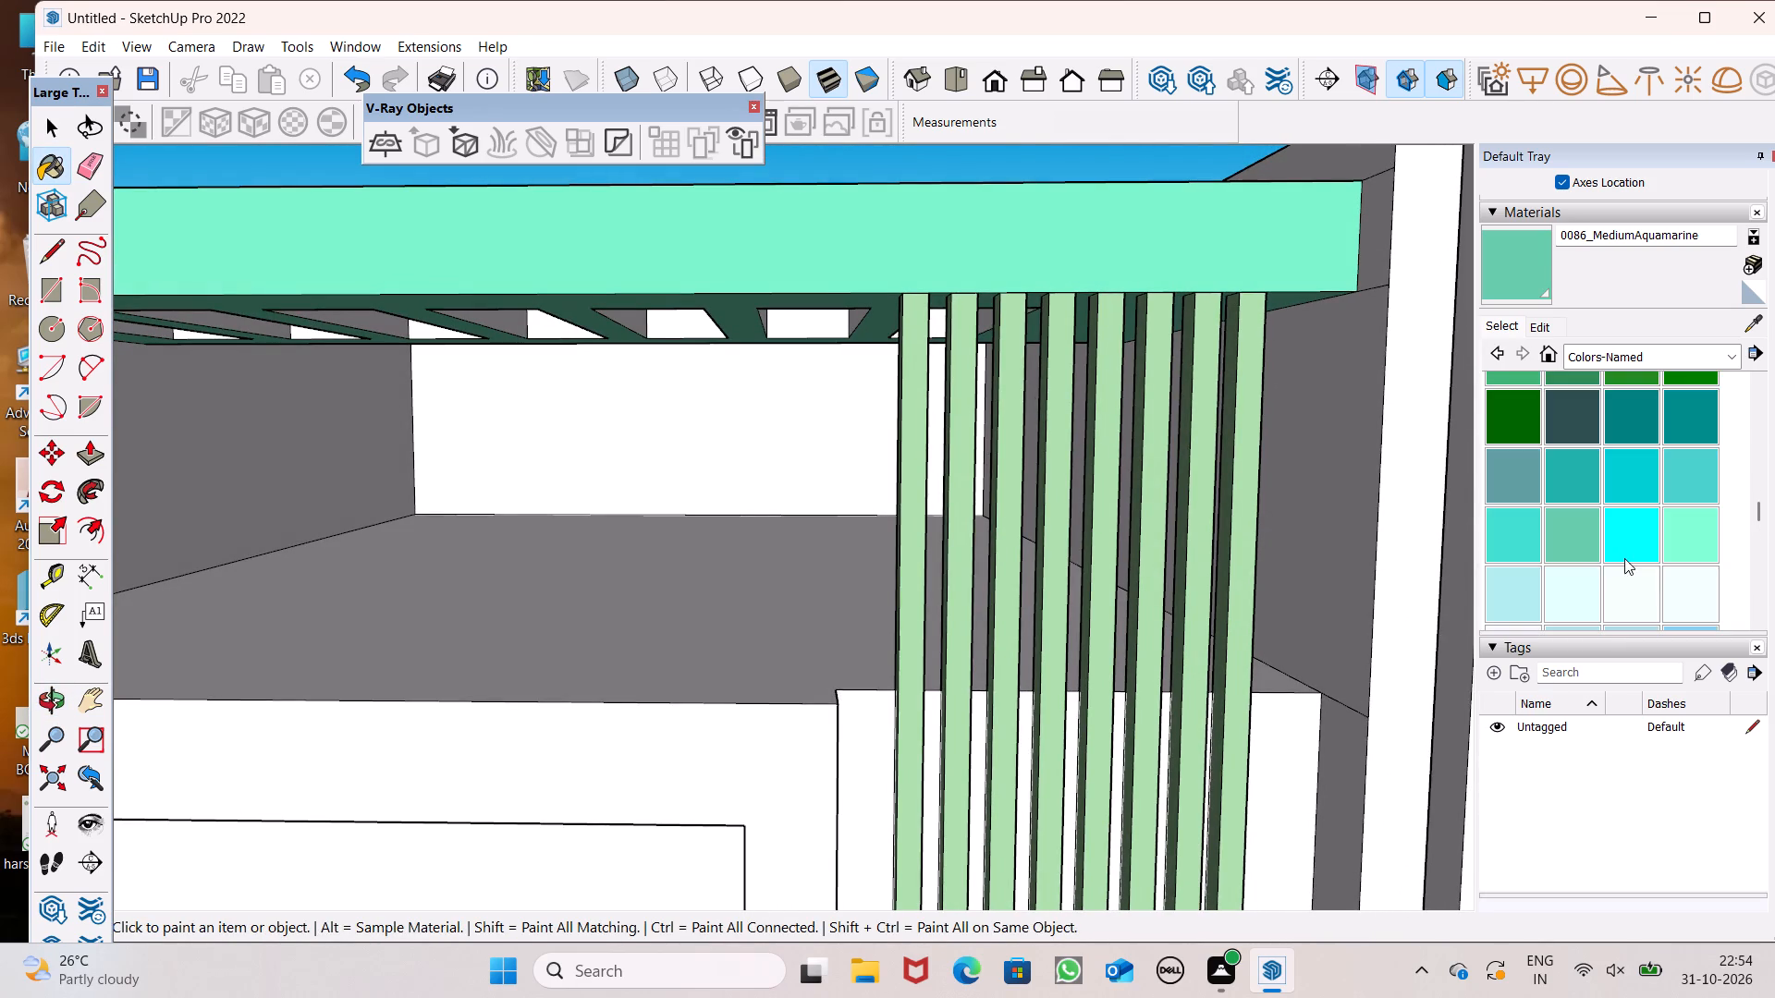
pyautogui.scroll(1, 1624, 558)
pyautogui.scroll(-1, 1620, 553)
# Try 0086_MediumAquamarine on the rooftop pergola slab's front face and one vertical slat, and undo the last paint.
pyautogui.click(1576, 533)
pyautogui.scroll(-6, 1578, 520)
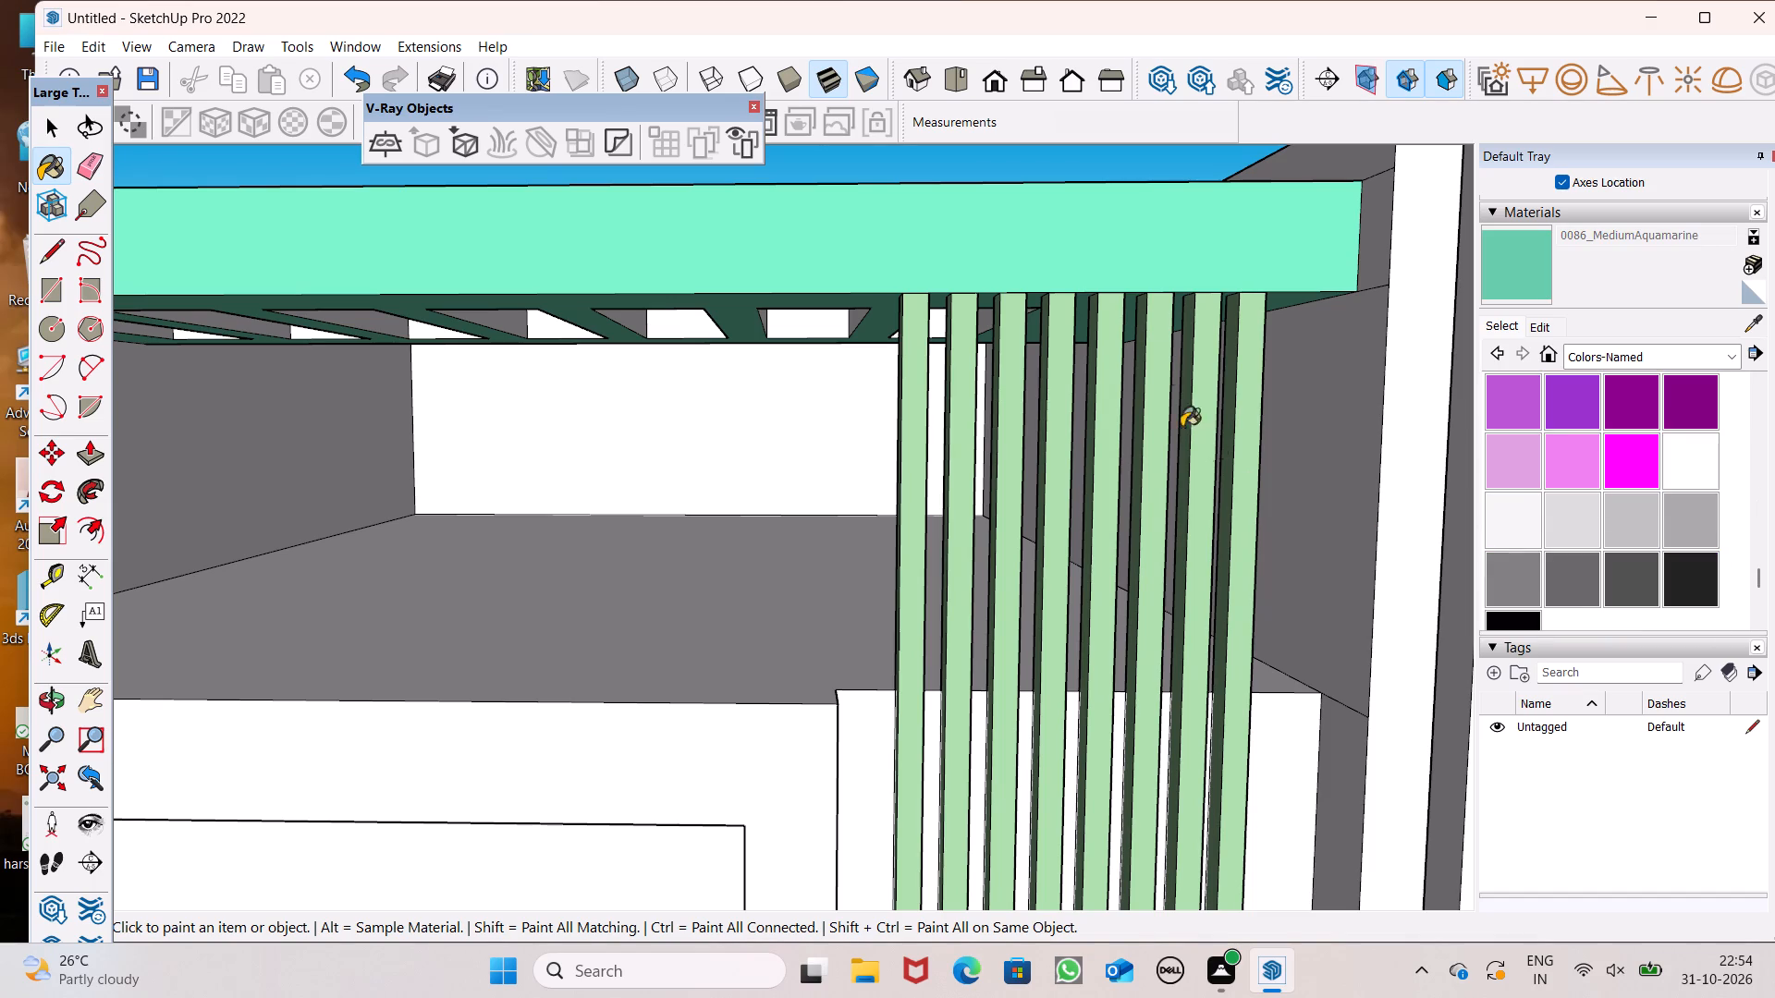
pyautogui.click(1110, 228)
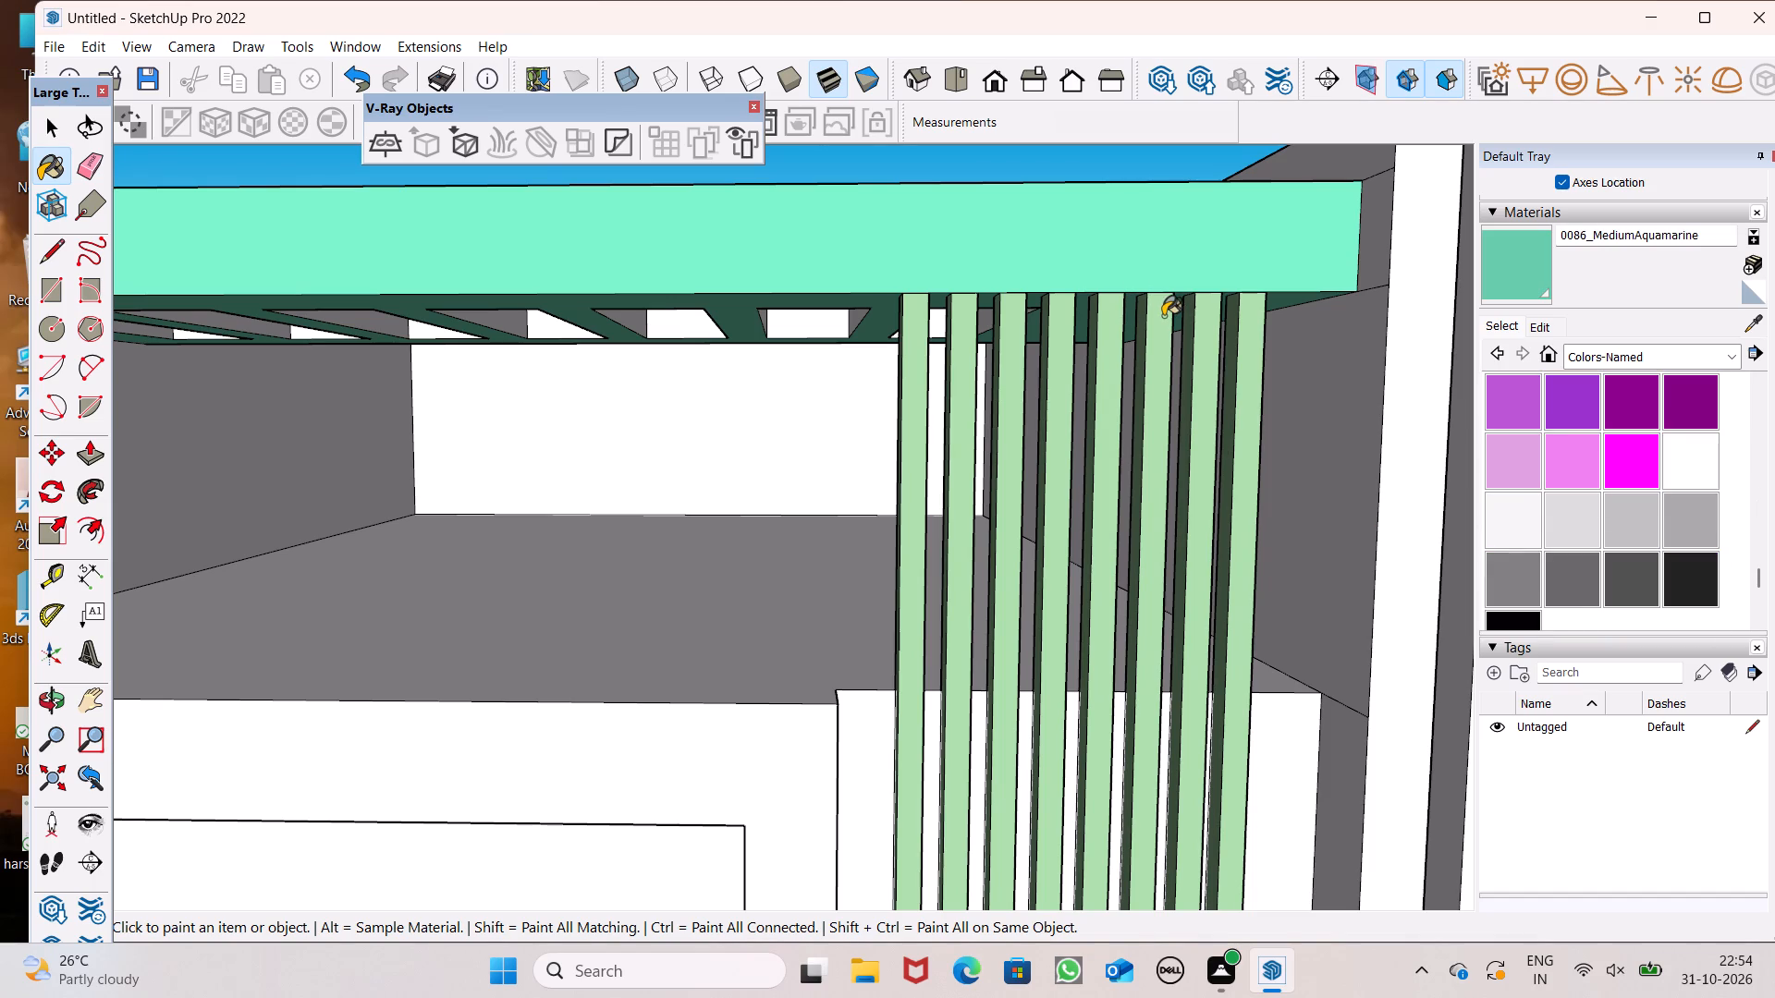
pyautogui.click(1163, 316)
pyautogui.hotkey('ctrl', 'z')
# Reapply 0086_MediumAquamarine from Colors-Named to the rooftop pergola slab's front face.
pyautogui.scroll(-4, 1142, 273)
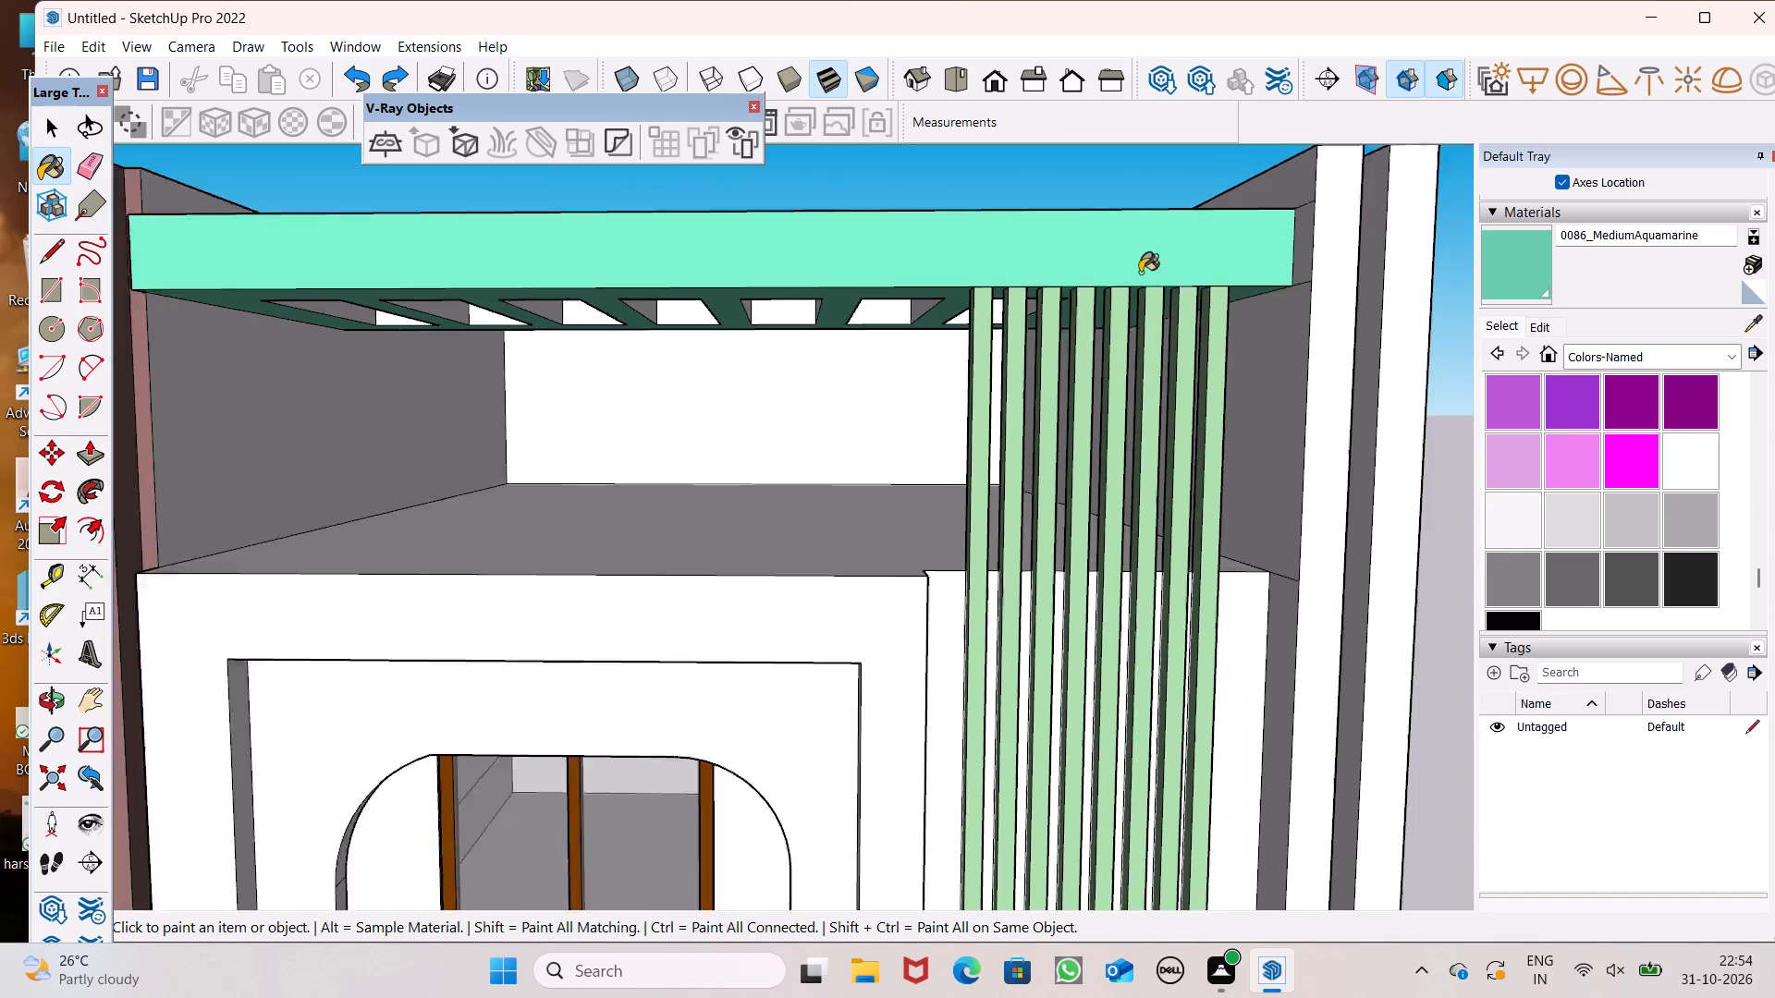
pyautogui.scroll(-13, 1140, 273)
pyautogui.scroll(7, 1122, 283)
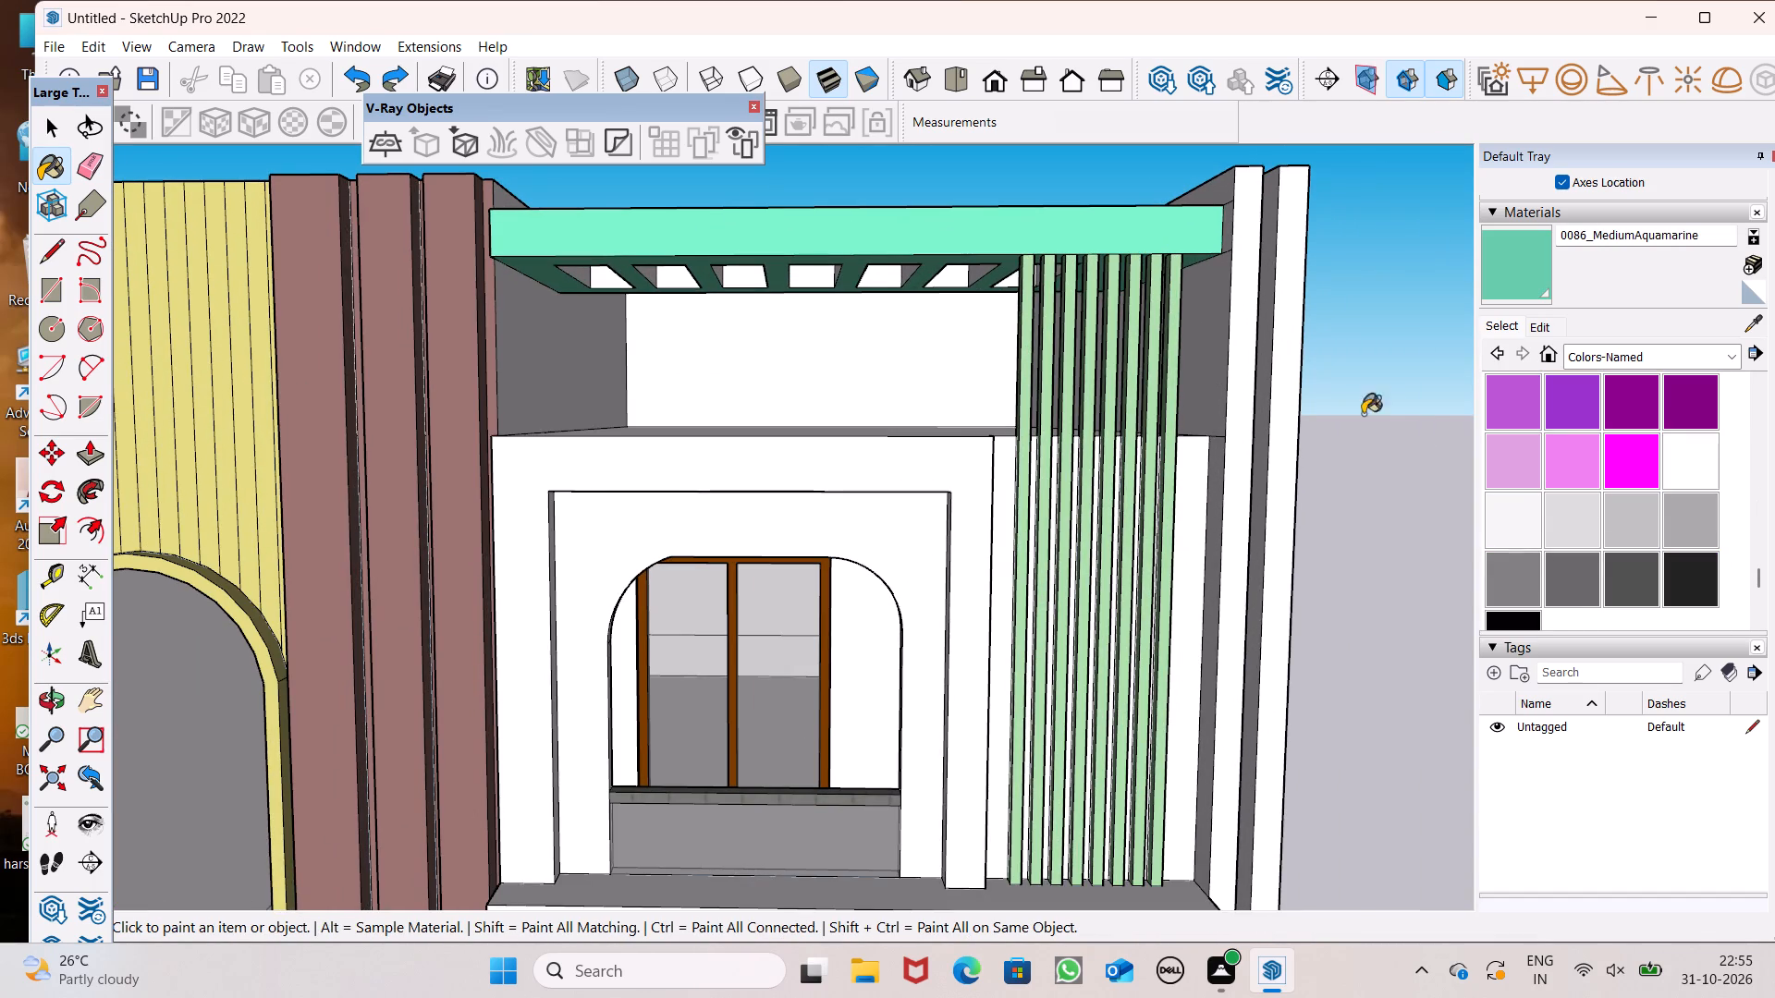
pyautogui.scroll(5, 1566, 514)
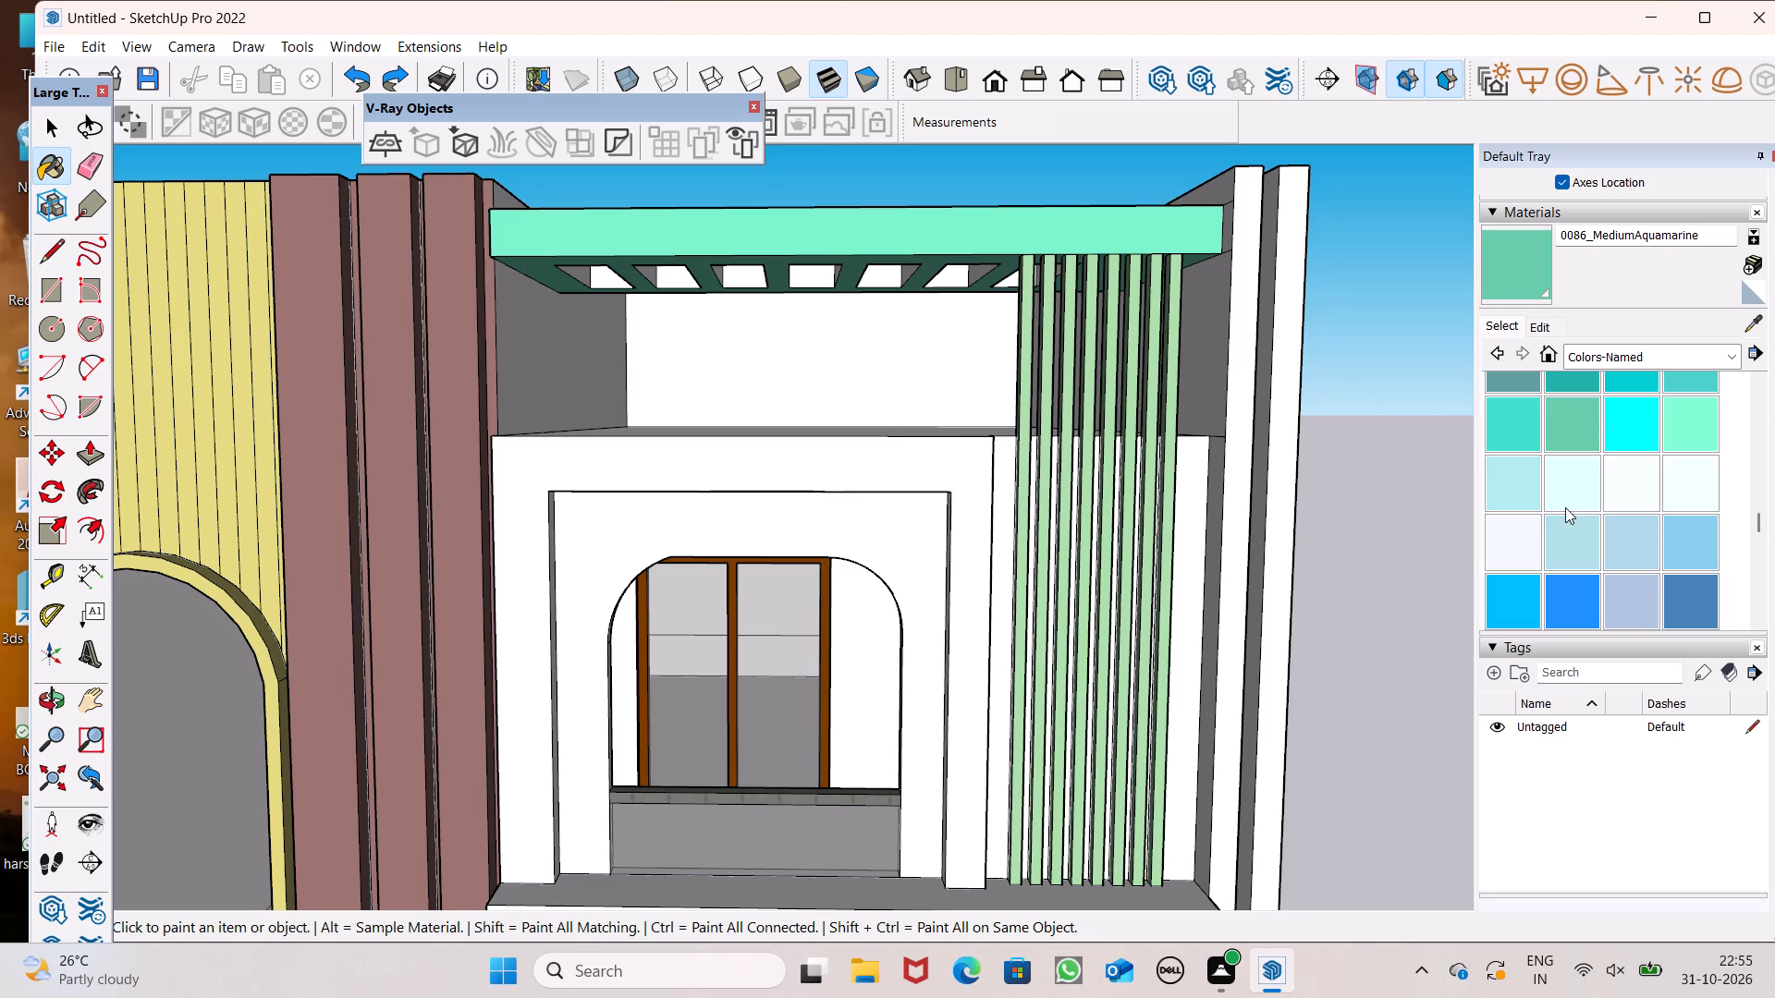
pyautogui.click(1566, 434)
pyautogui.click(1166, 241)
# Paint the rooftop pergola slab's front, underside and top faces with 0072_DarkSeaGreen from Colors-Named.
pyautogui.scroll(5, 1176, 241)
pyautogui.scroll(2, 1557, 447)
pyautogui.scroll(-2, 1551, 472)
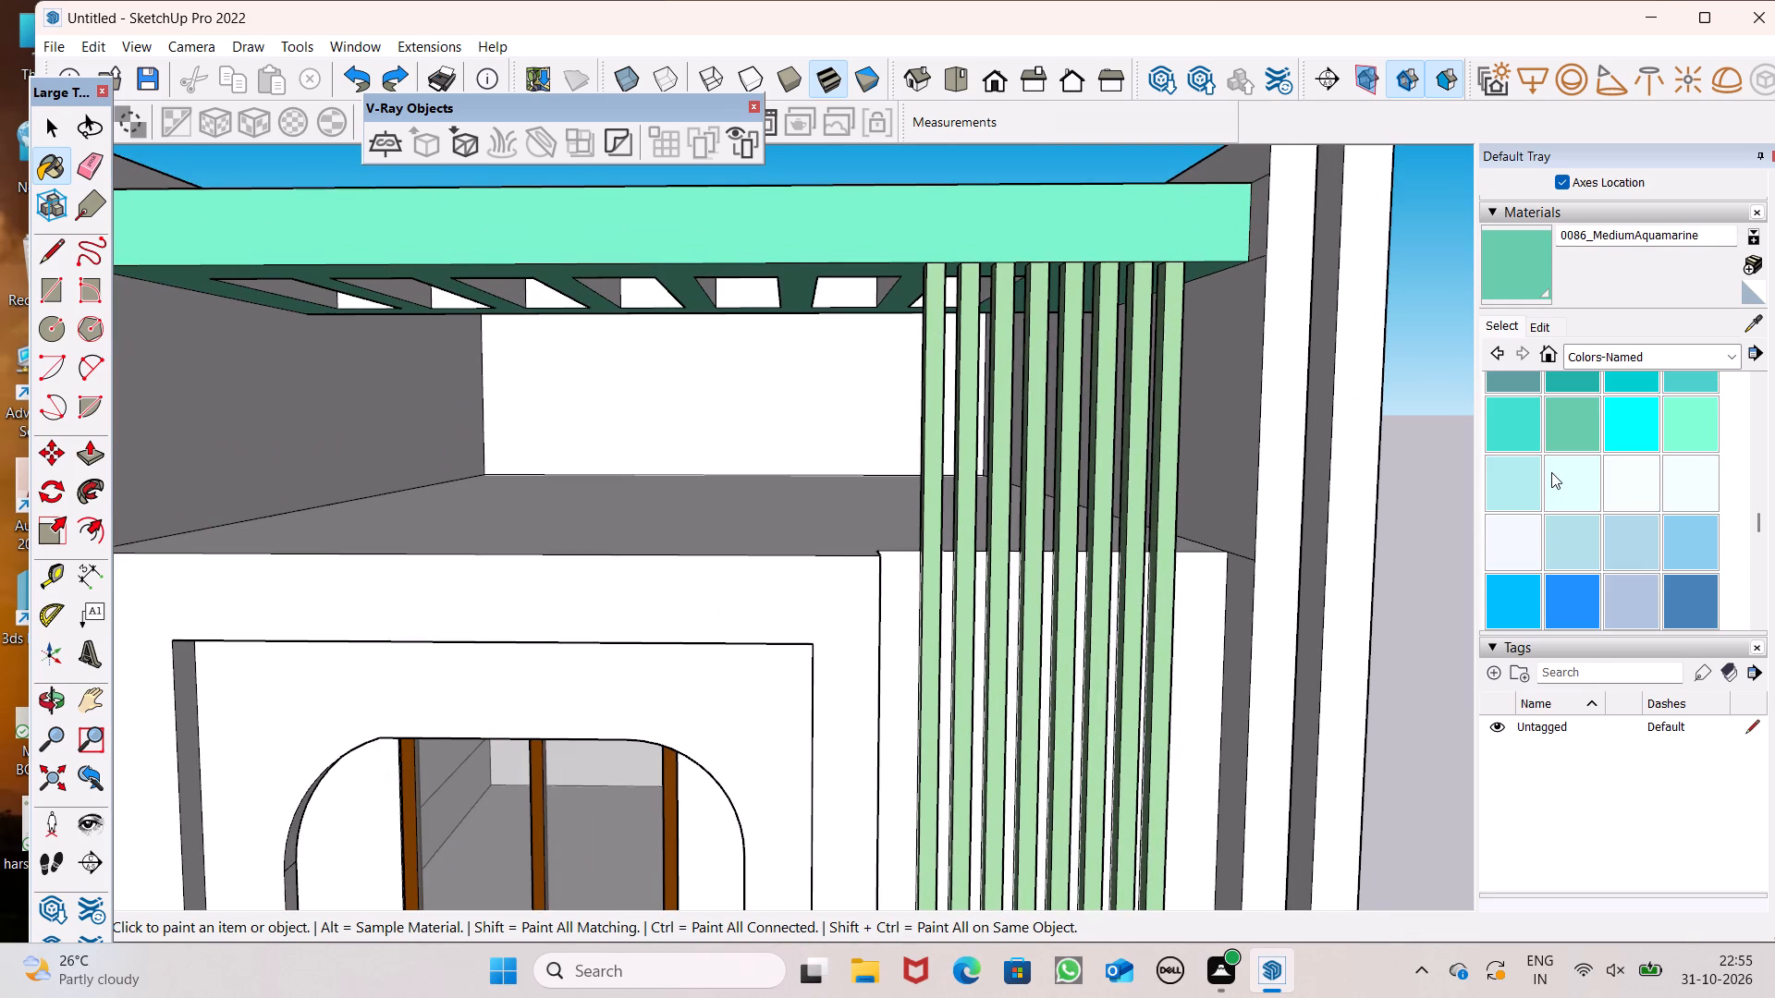
pyautogui.scroll(7, 1513, 410)
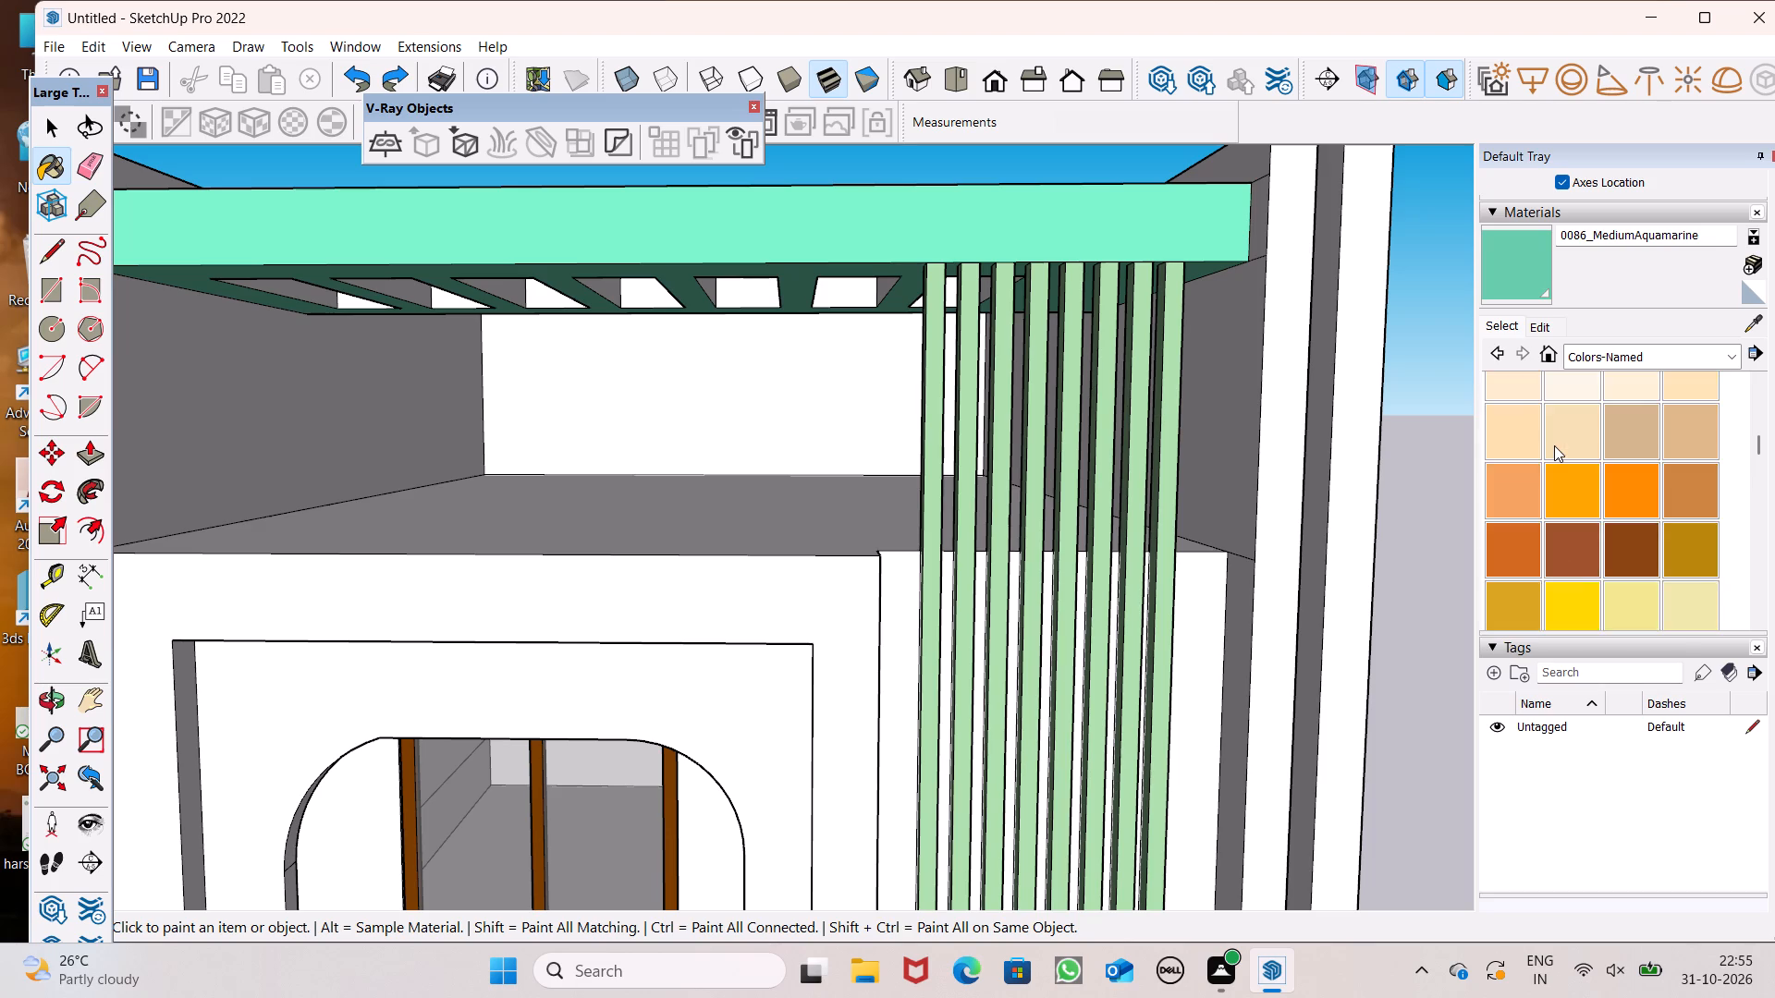
pyautogui.scroll(-3, 1554, 445)
pyautogui.scroll(-2, 1632, 484)
pyautogui.click(1706, 409)
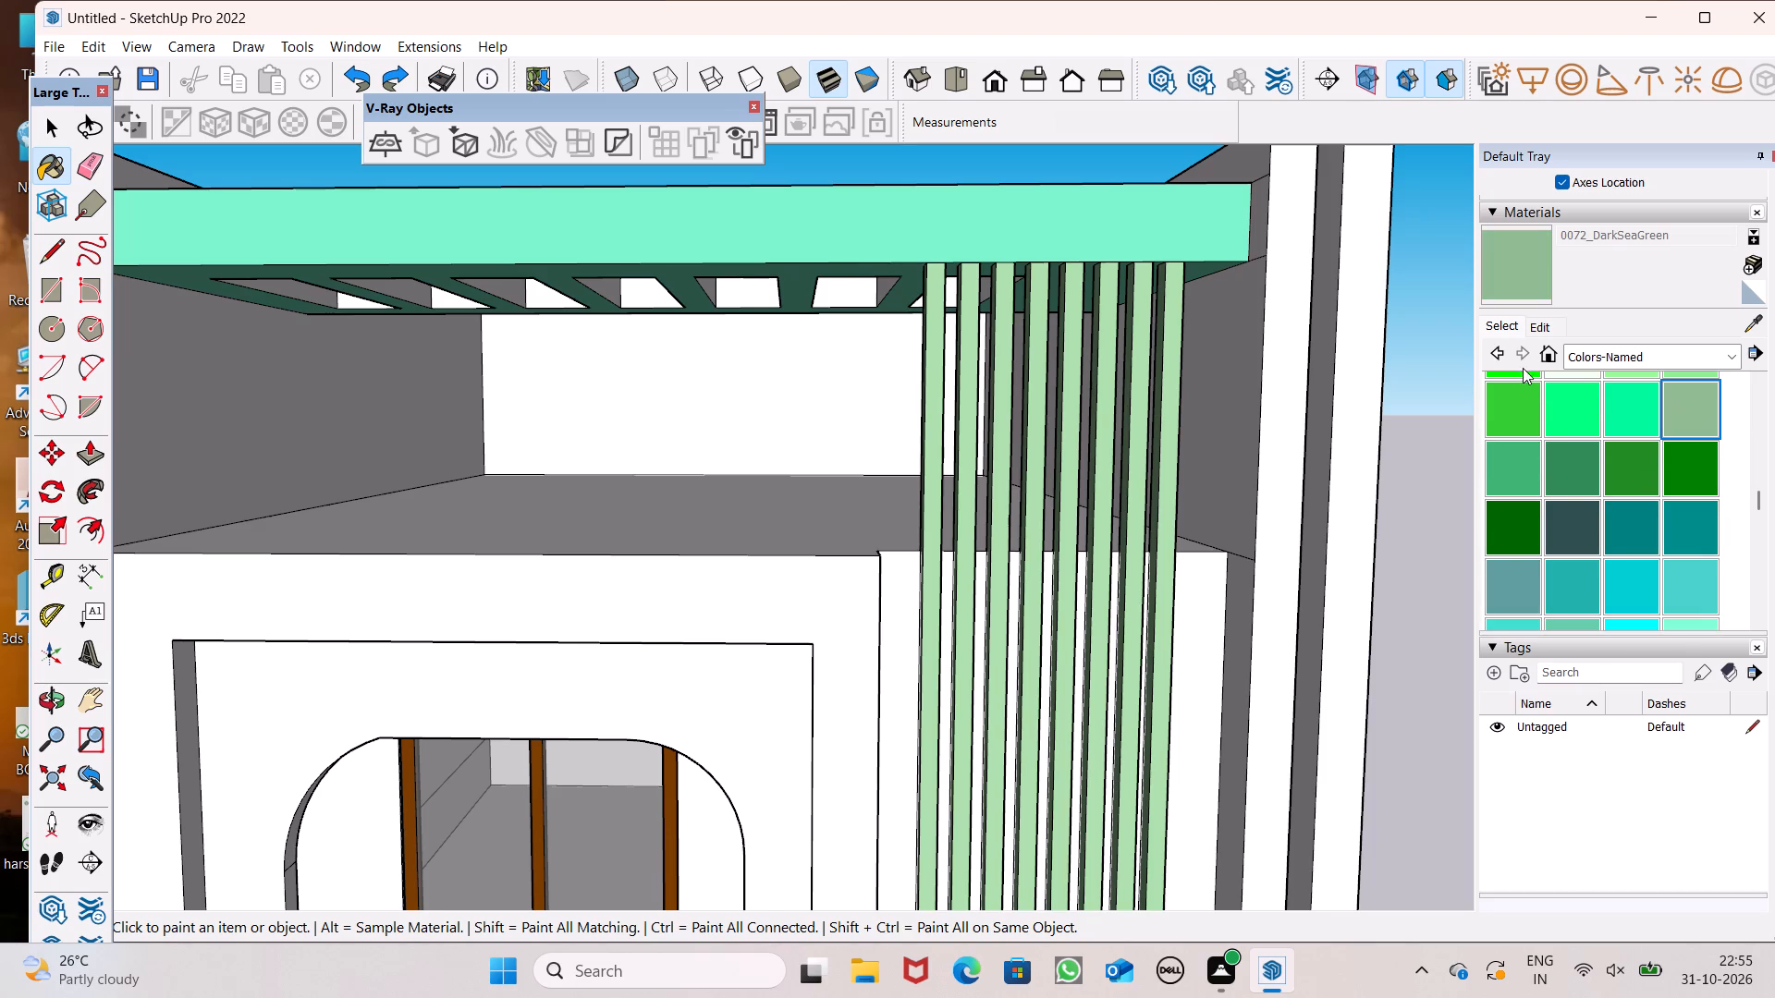
pyautogui.scroll(5, 1421, 310)
pyautogui.click(966, 195)
pyautogui.scroll(2, 1048, 260)
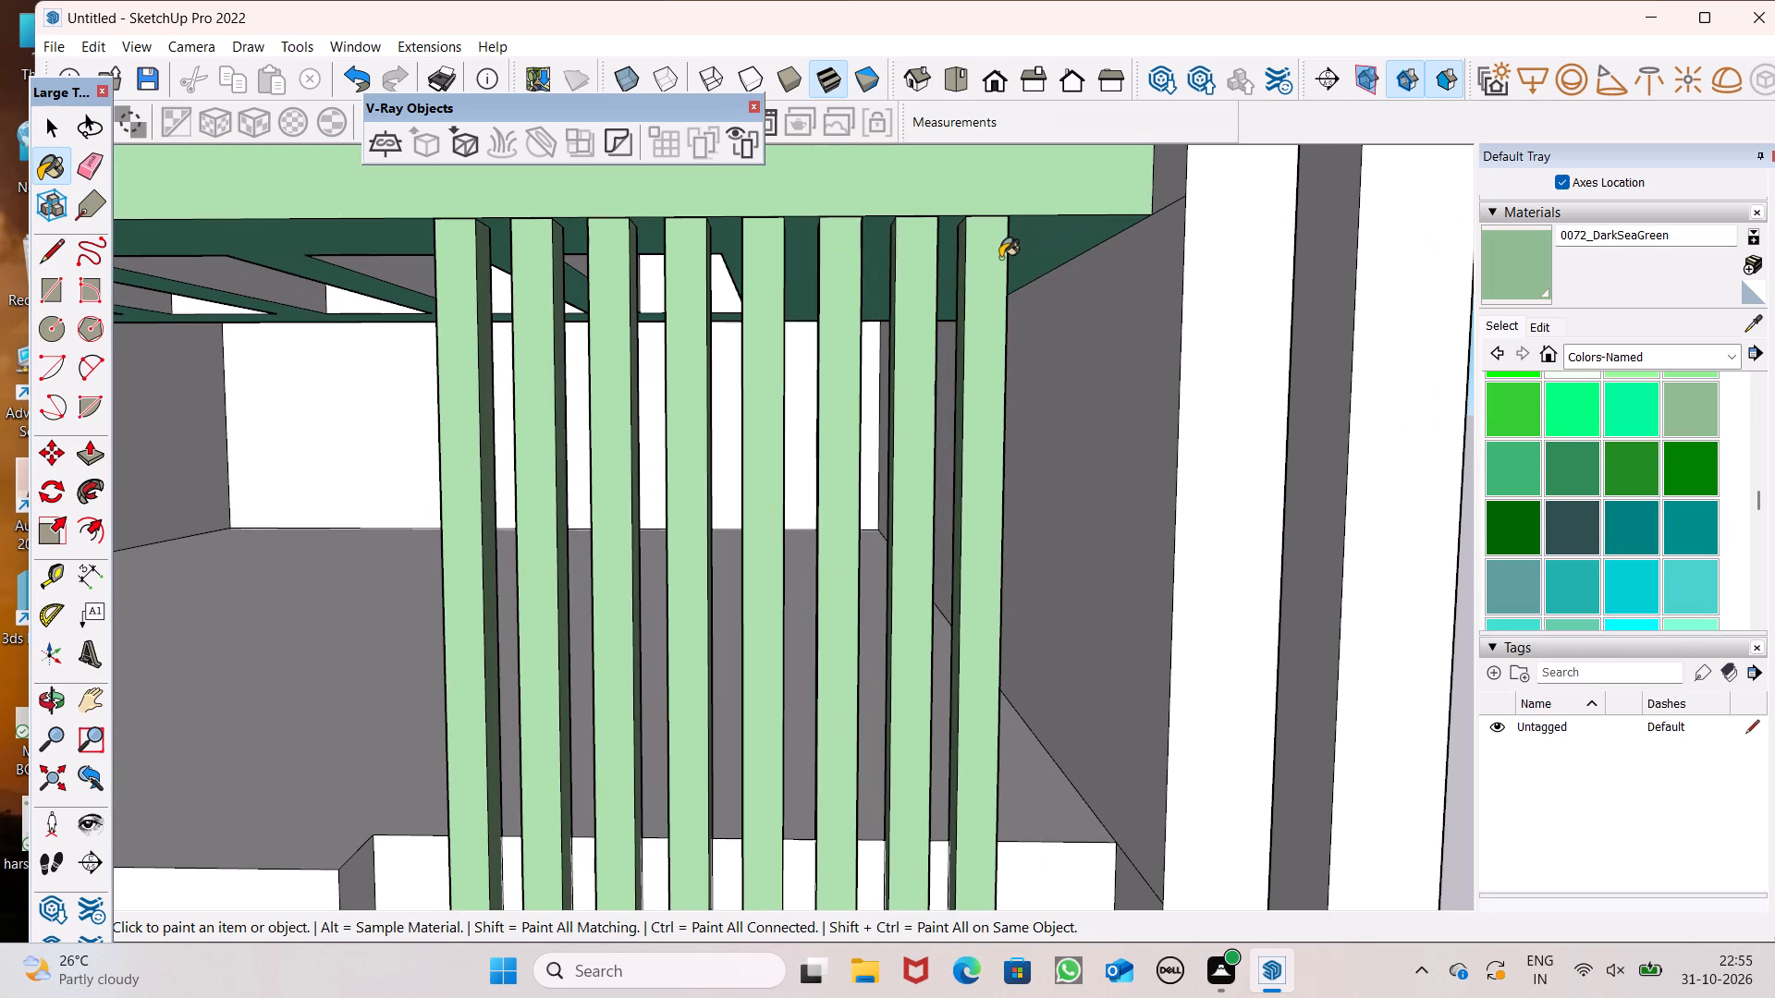
pyautogui.click(999, 258)
pyautogui.click(988, 255)
pyautogui.click(1086, 229)
pyautogui.scroll(-6, 1072, 248)
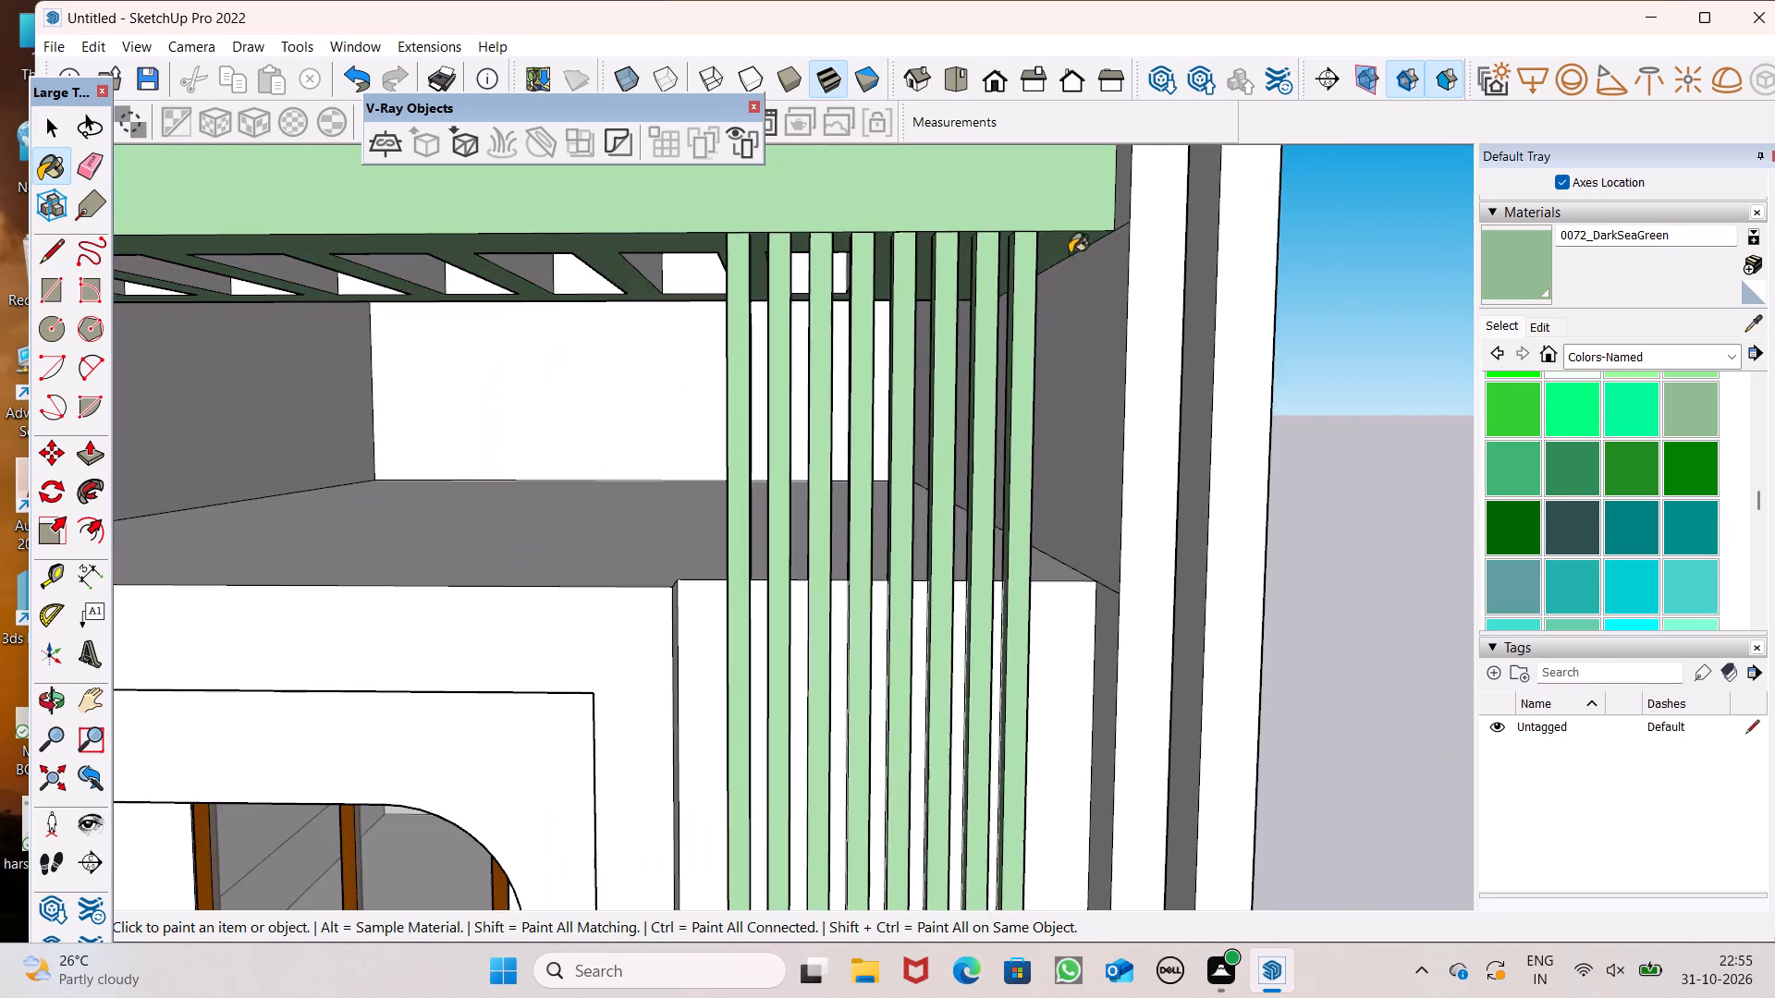
pyautogui.moveTo(1003, 275); pyautogui.dragTo(1005, 689, button='middle')
pyautogui.click(952, 356)
# Paint the white parapet panels and upper band strips visible between the lower balcony's green slats with 0072_DarkSeaGreen.
pyautogui.scroll(-8, 954, 346)
pyautogui.scroll(-6, 945, 232)
pyautogui.moveTo(947, 631); pyautogui.dragTo(953, 420, button='middle')
pyautogui.scroll(-4, 953, 422)
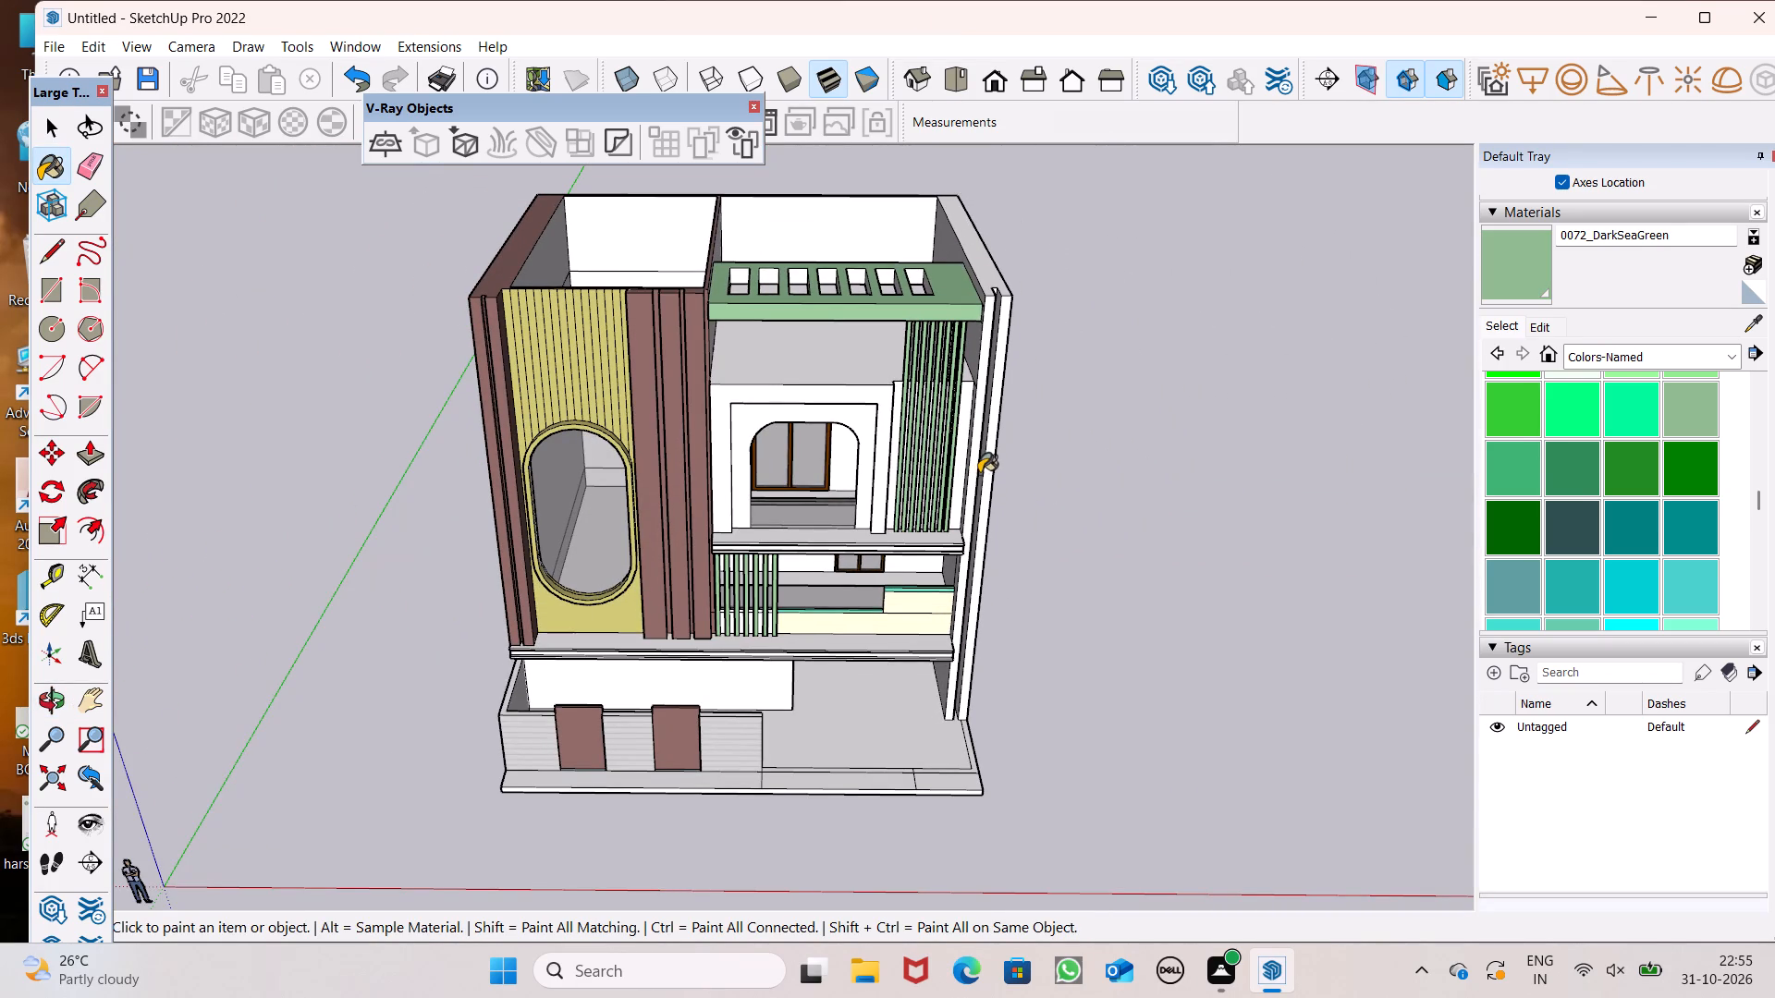
pyautogui.scroll(4, 981, 481)
pyautogui.scroll(2, 804, 663)
pyautogui.scroll(8, 620, 705)
pyautogui.moveTo(615, 709); pyautogui.dragTo(622, 588, button='middle')
pyautogui.scroll(8, 605, 614)
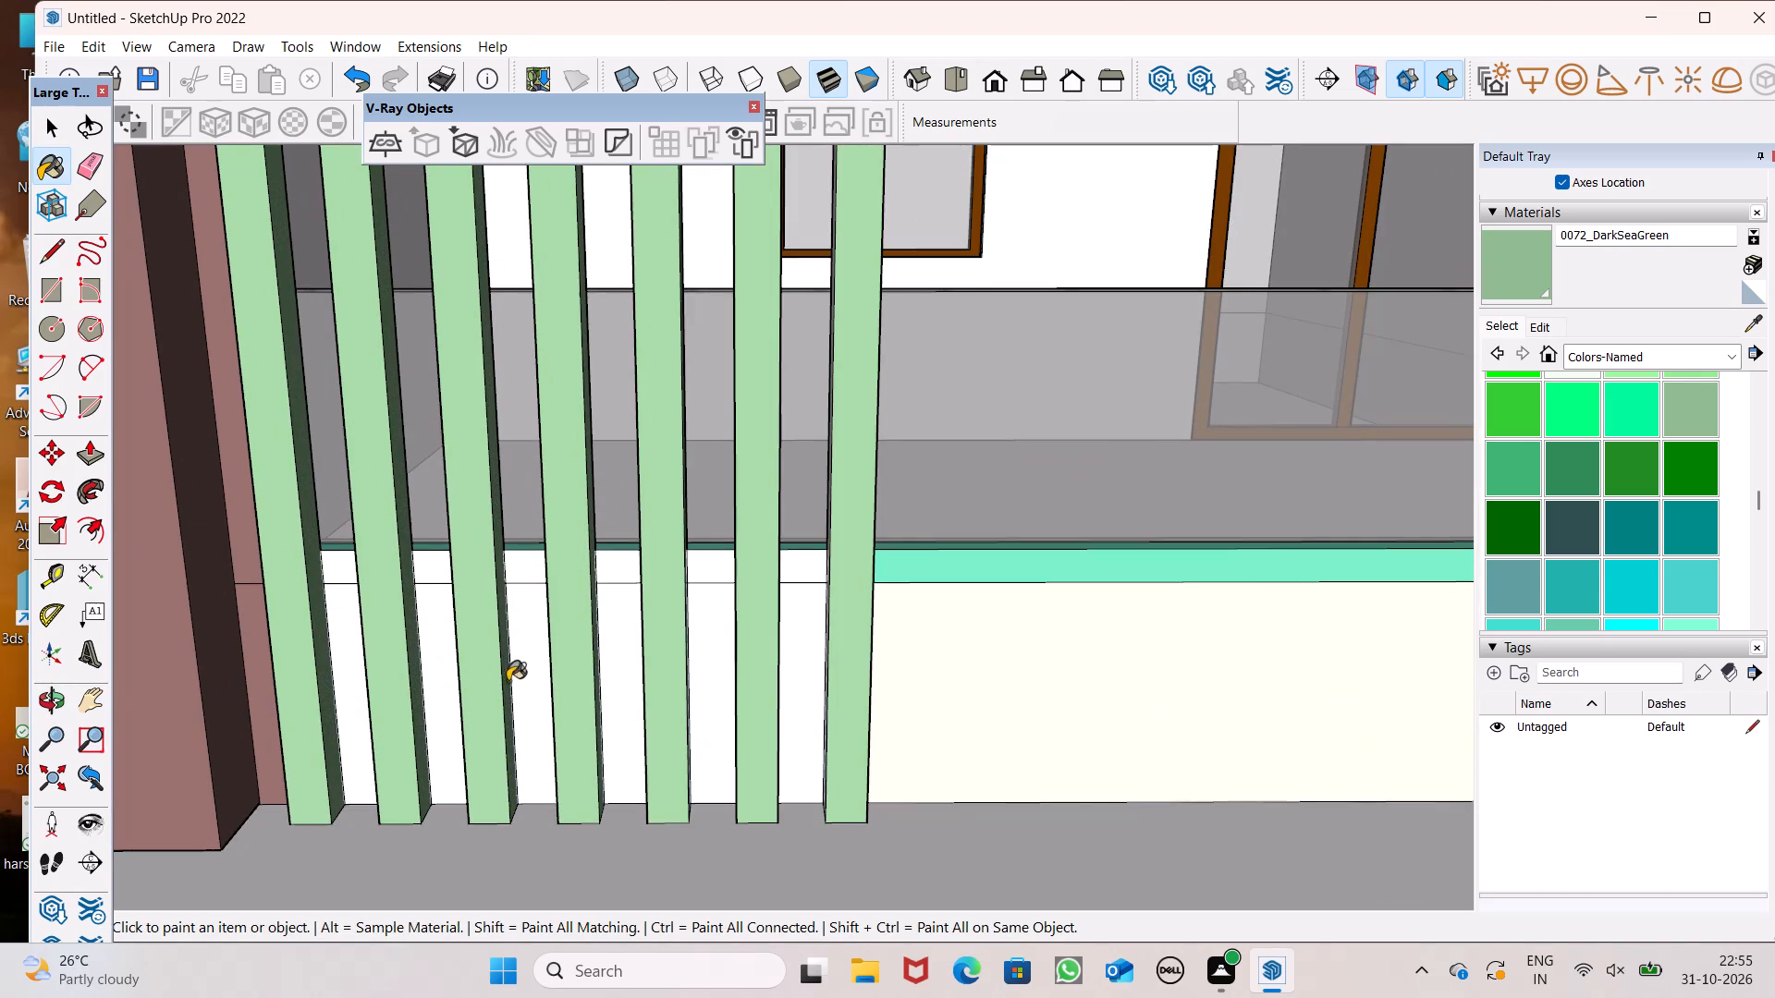
pyautogui.click(522, 652)
pyautogui.scroll(4, 510, 601)
pyautogui.click(507, 562)
pyautogui.click(394, 566)
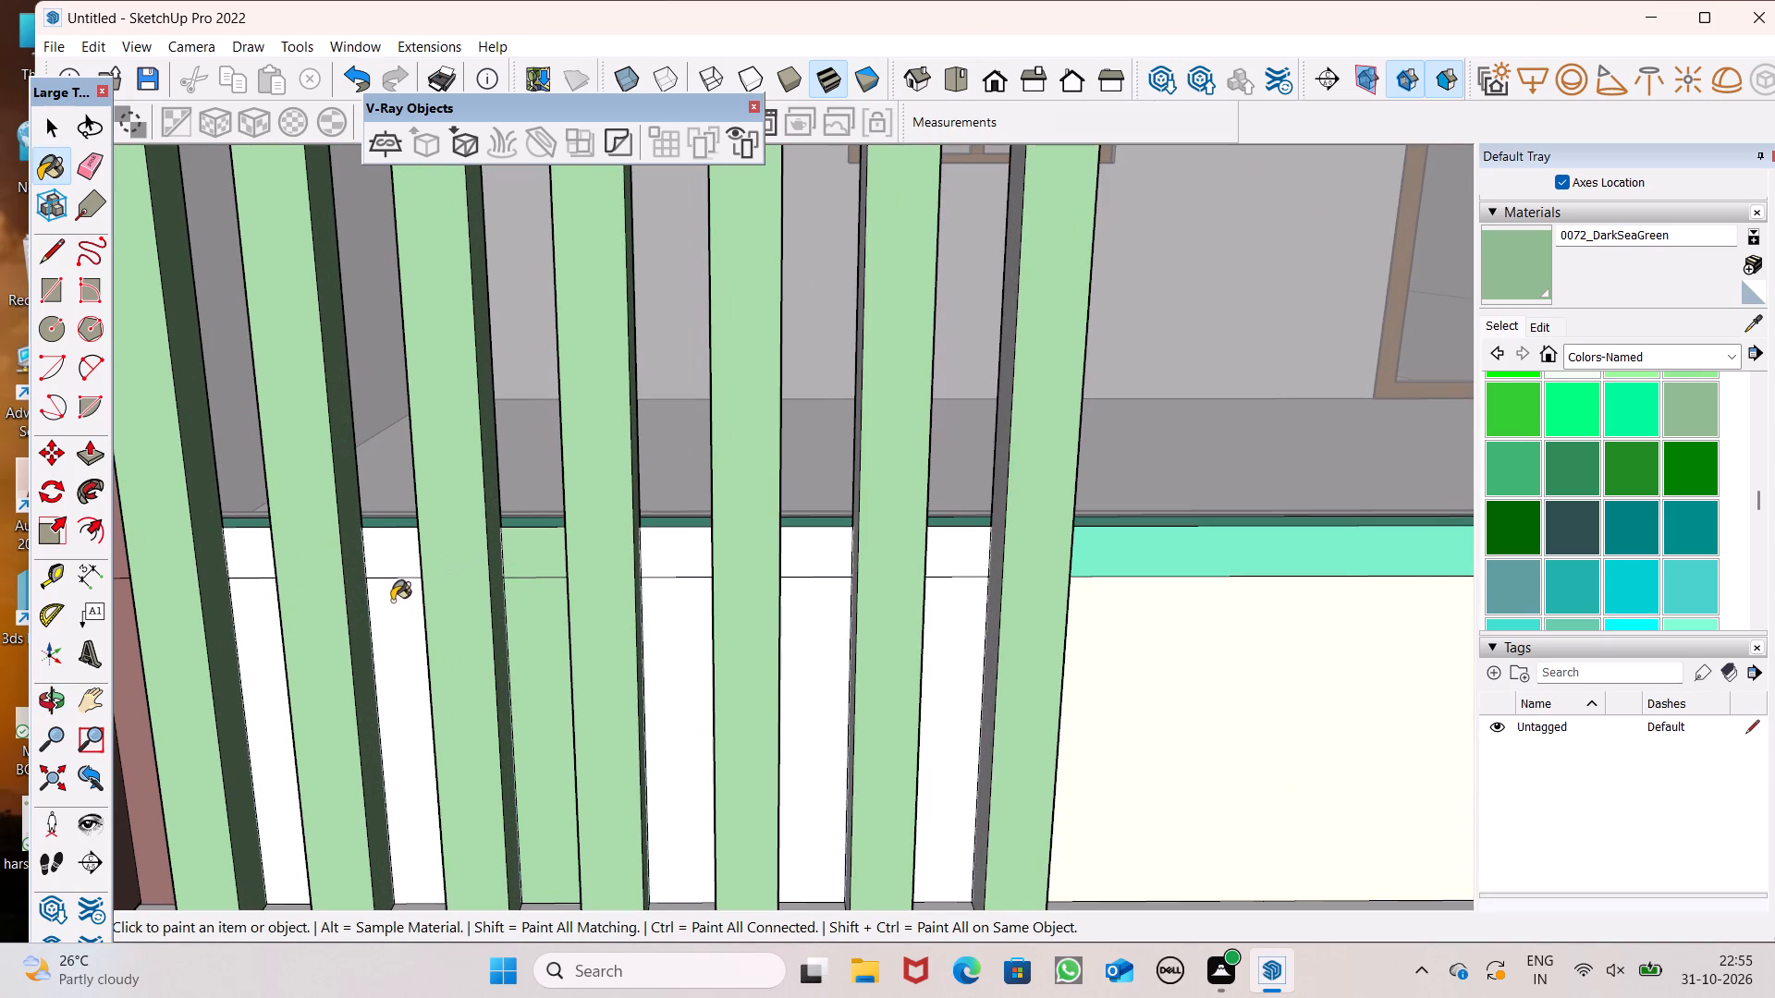
pyautogui.click(391, 606)
pyautogui.click(259, 564)
pyautogui.click(259, 602)
pyautogui.click(665, 560)
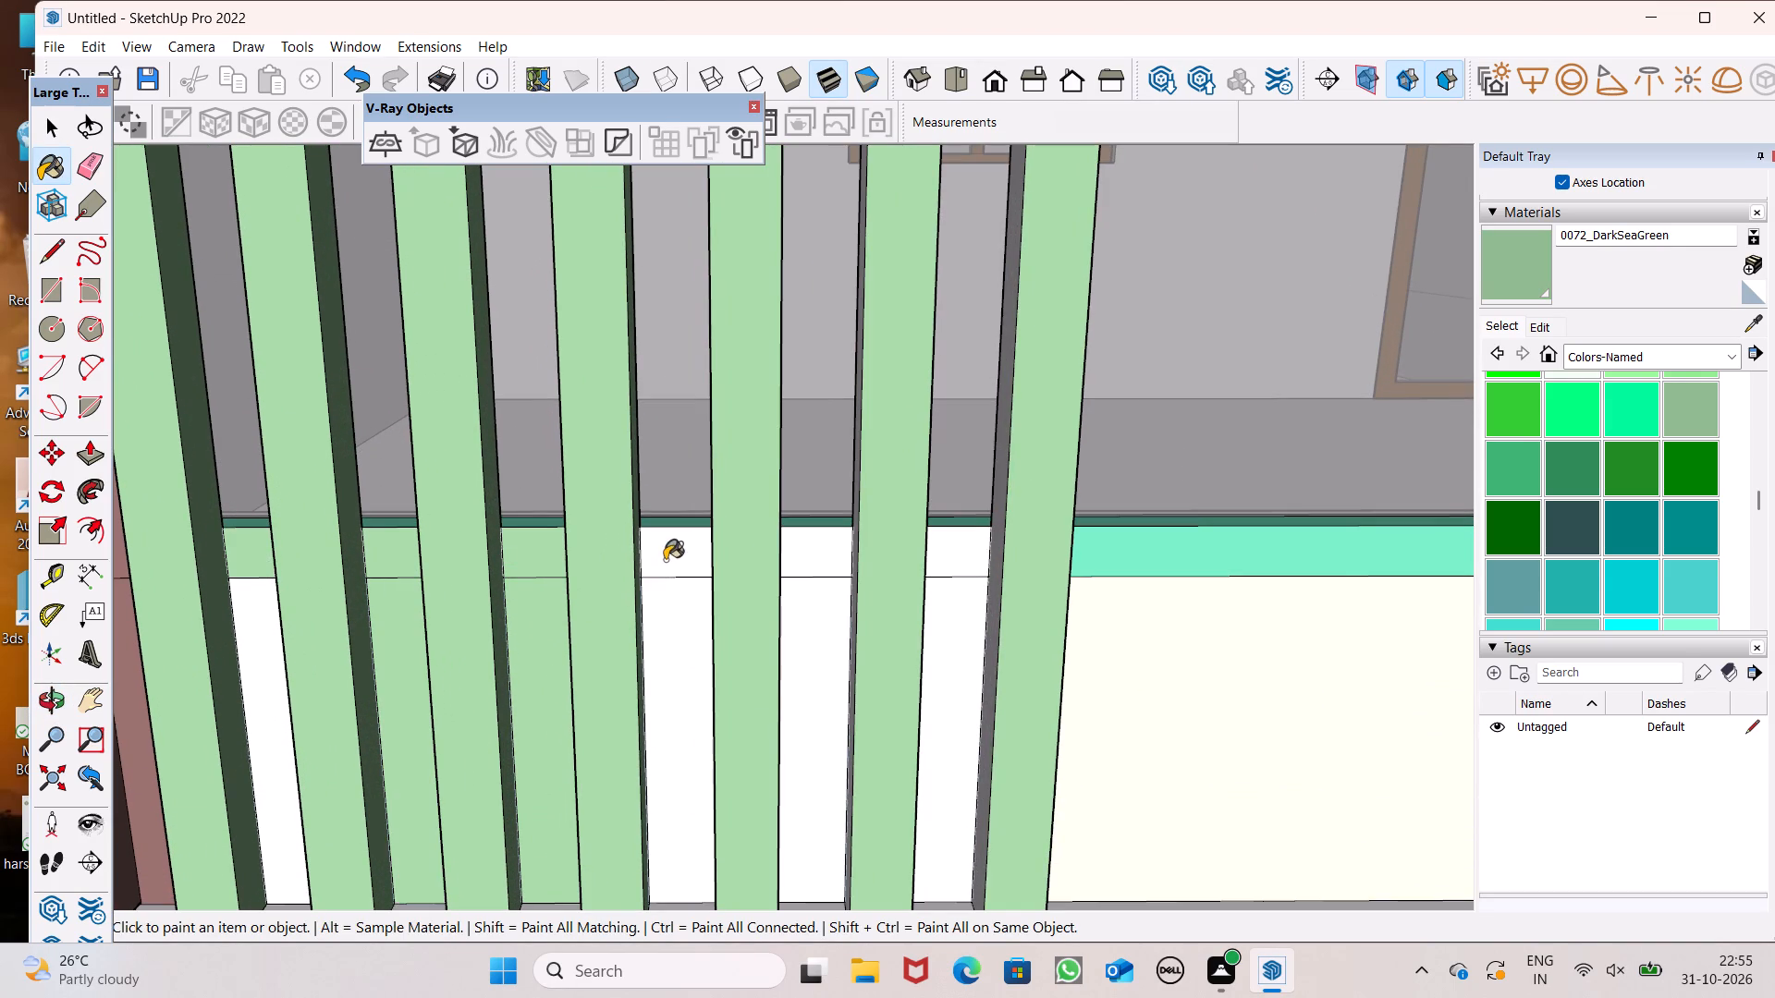
pyautogui.click(685, 635)
pyautogui.click(824, 554)
pyautogui.click(824, 615)
pyautogui.click(949, 554)
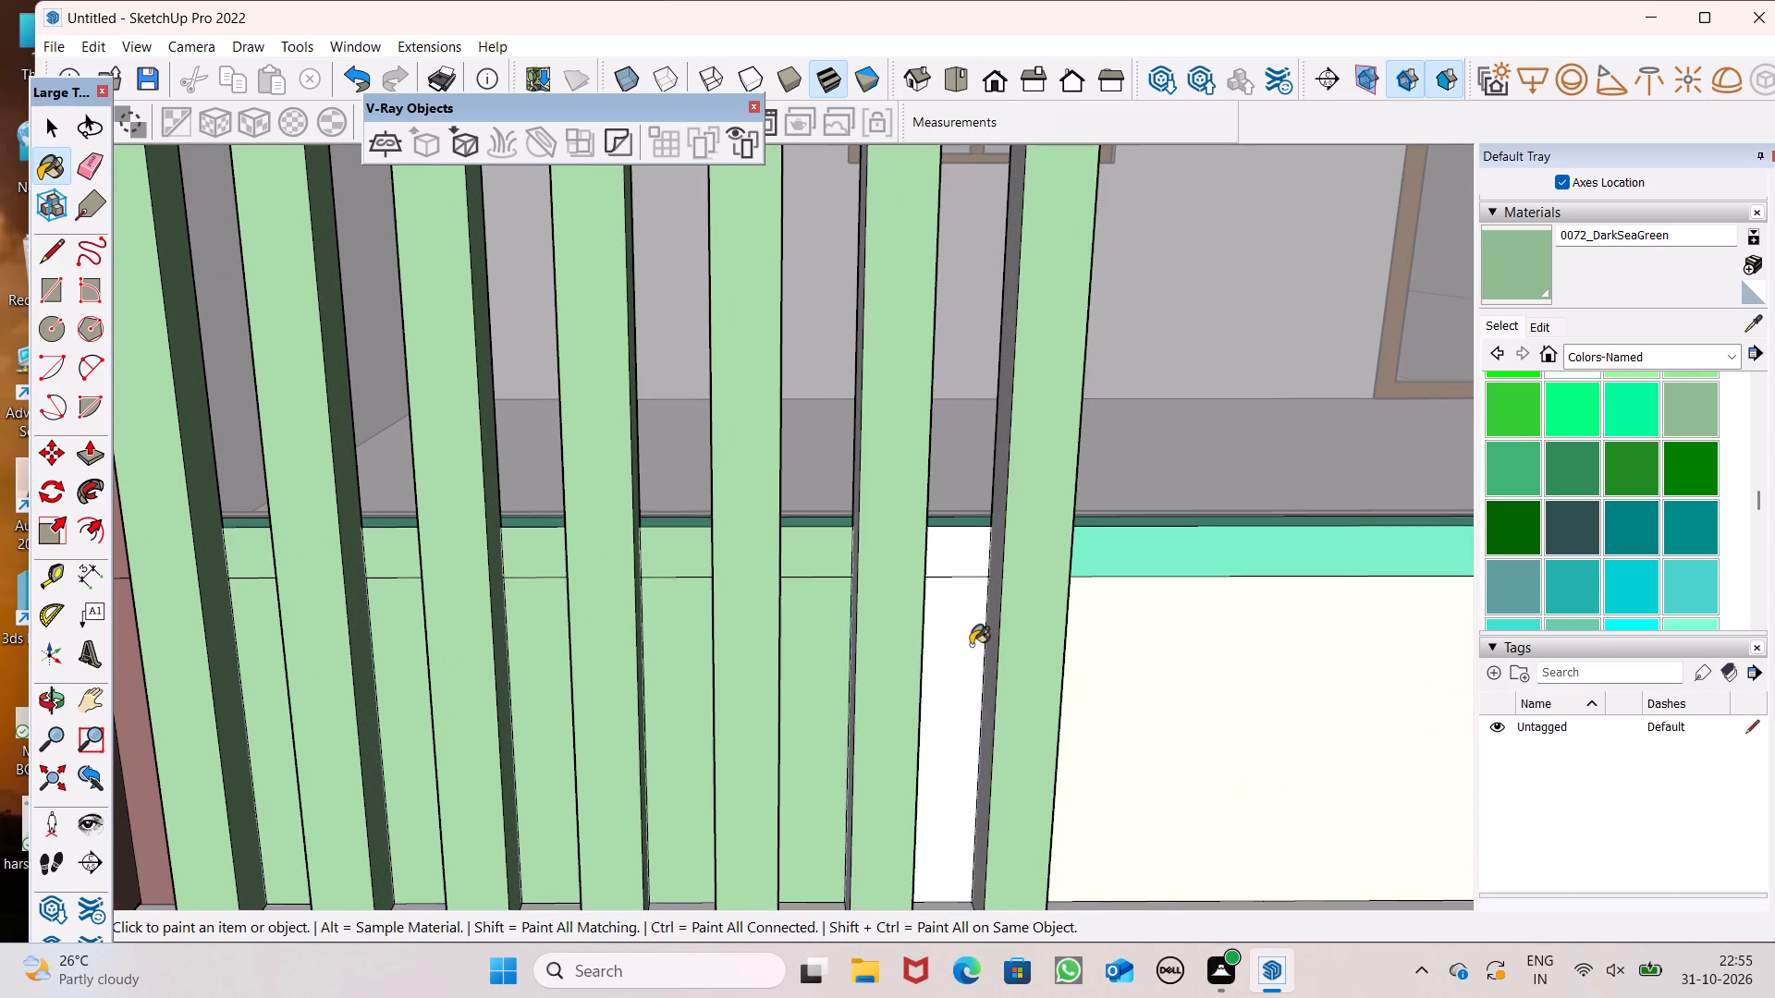
pyautogui.click(971, 645)
# Paint the unpainted side faces of the lower balcony's vertical slats with 0072_DarkSeaGreen.
pyautogui.moveTo(986, 665); pyautogui.dragTo(1213, 688, button='middle')
pyautogui.click(1013, 596)
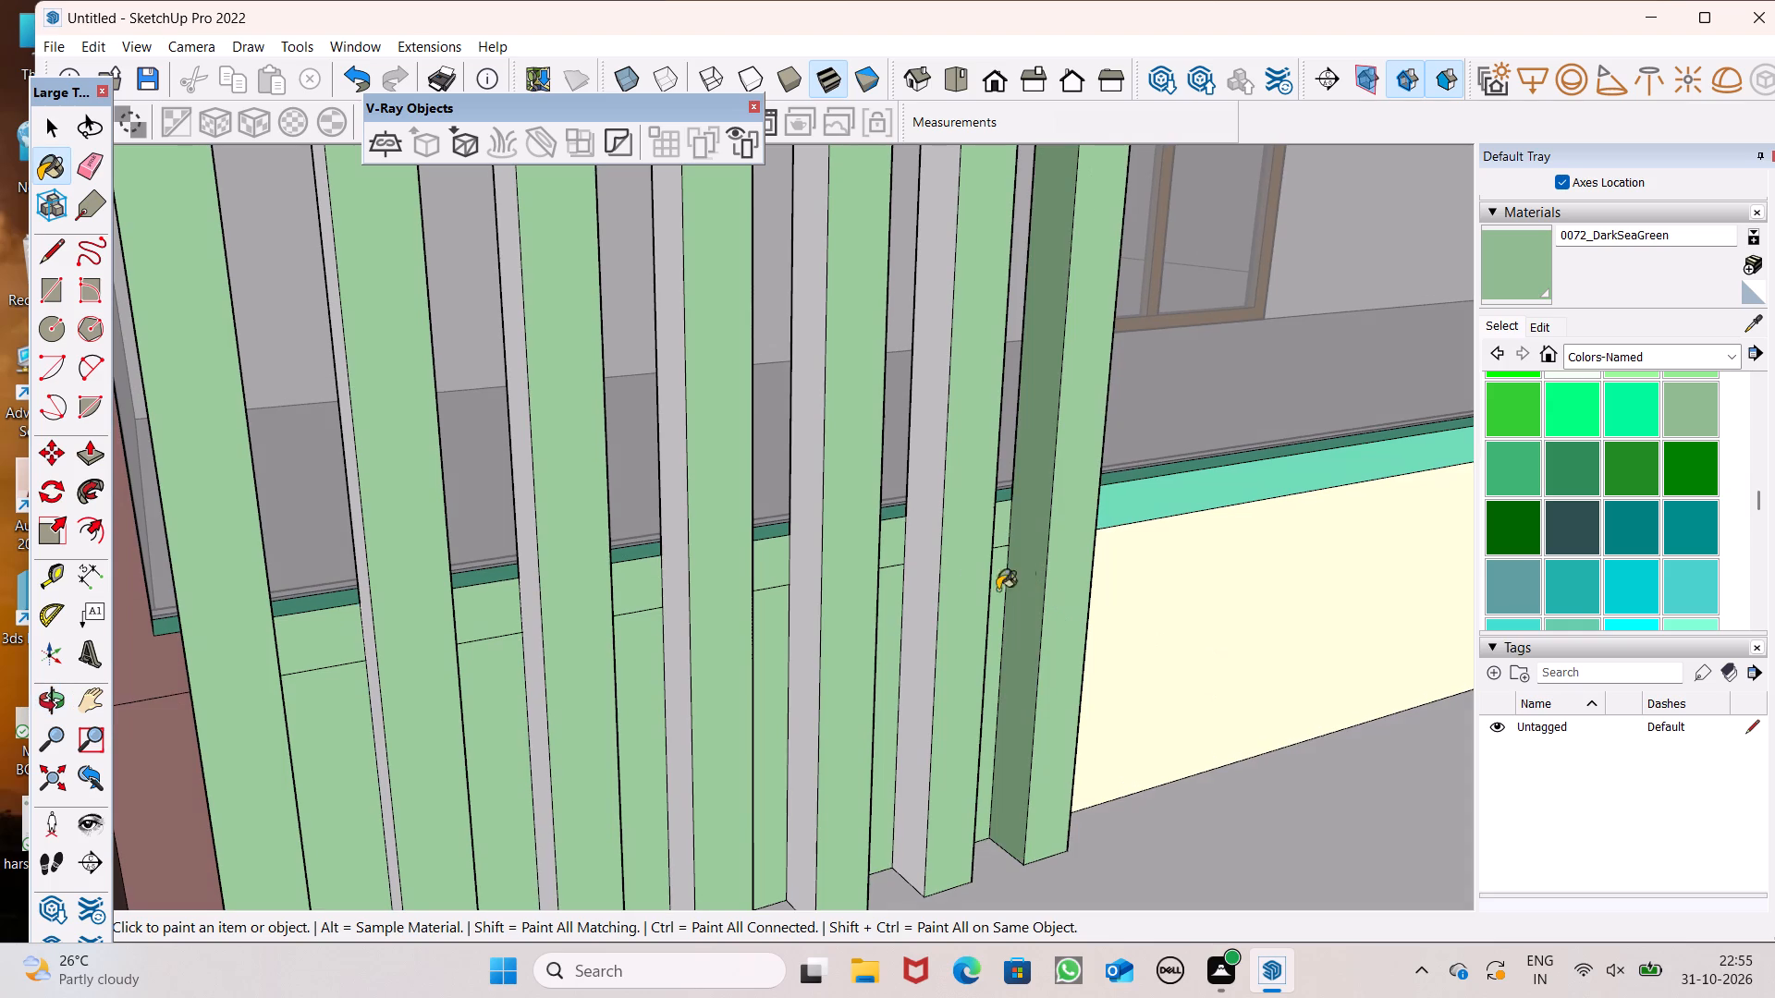
pyautogui.click(923, 574)
pyautogui.click(821, 588)
pyautogui.click(814, 586)
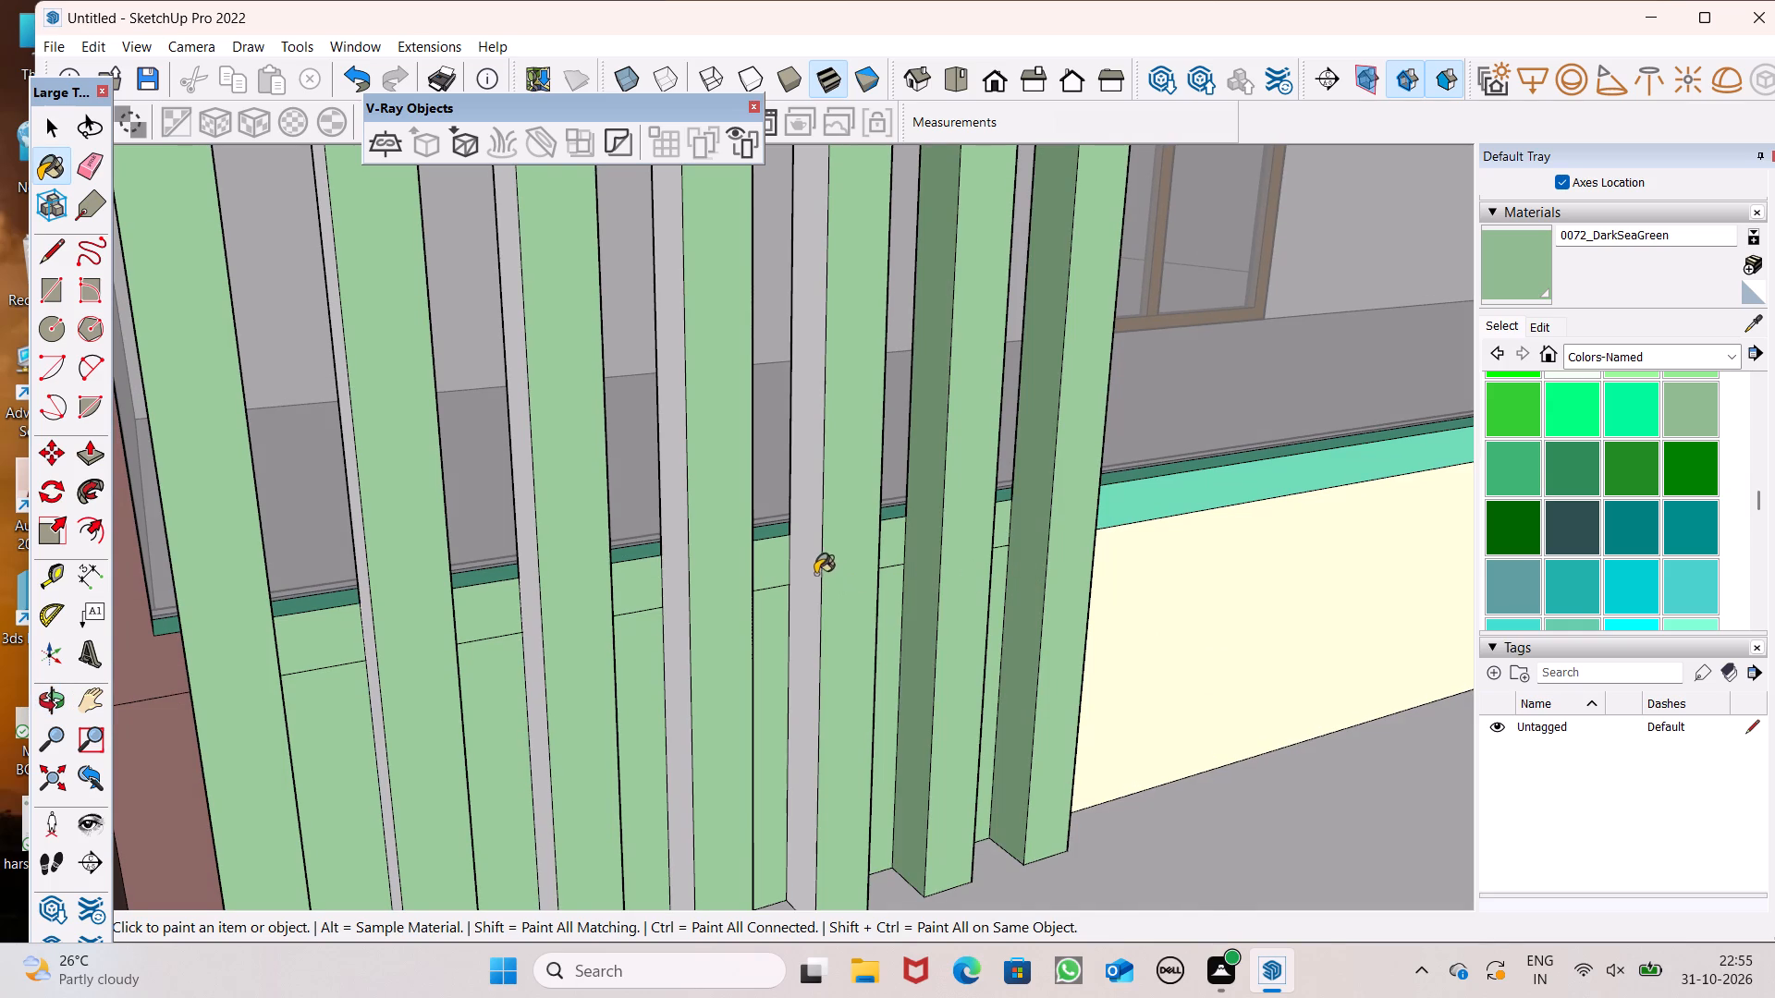
pyautogui.scroll(-8, 902, 529)
pyautogui.scroll(5, 785, 588)
pyautogui.click(808, 578)
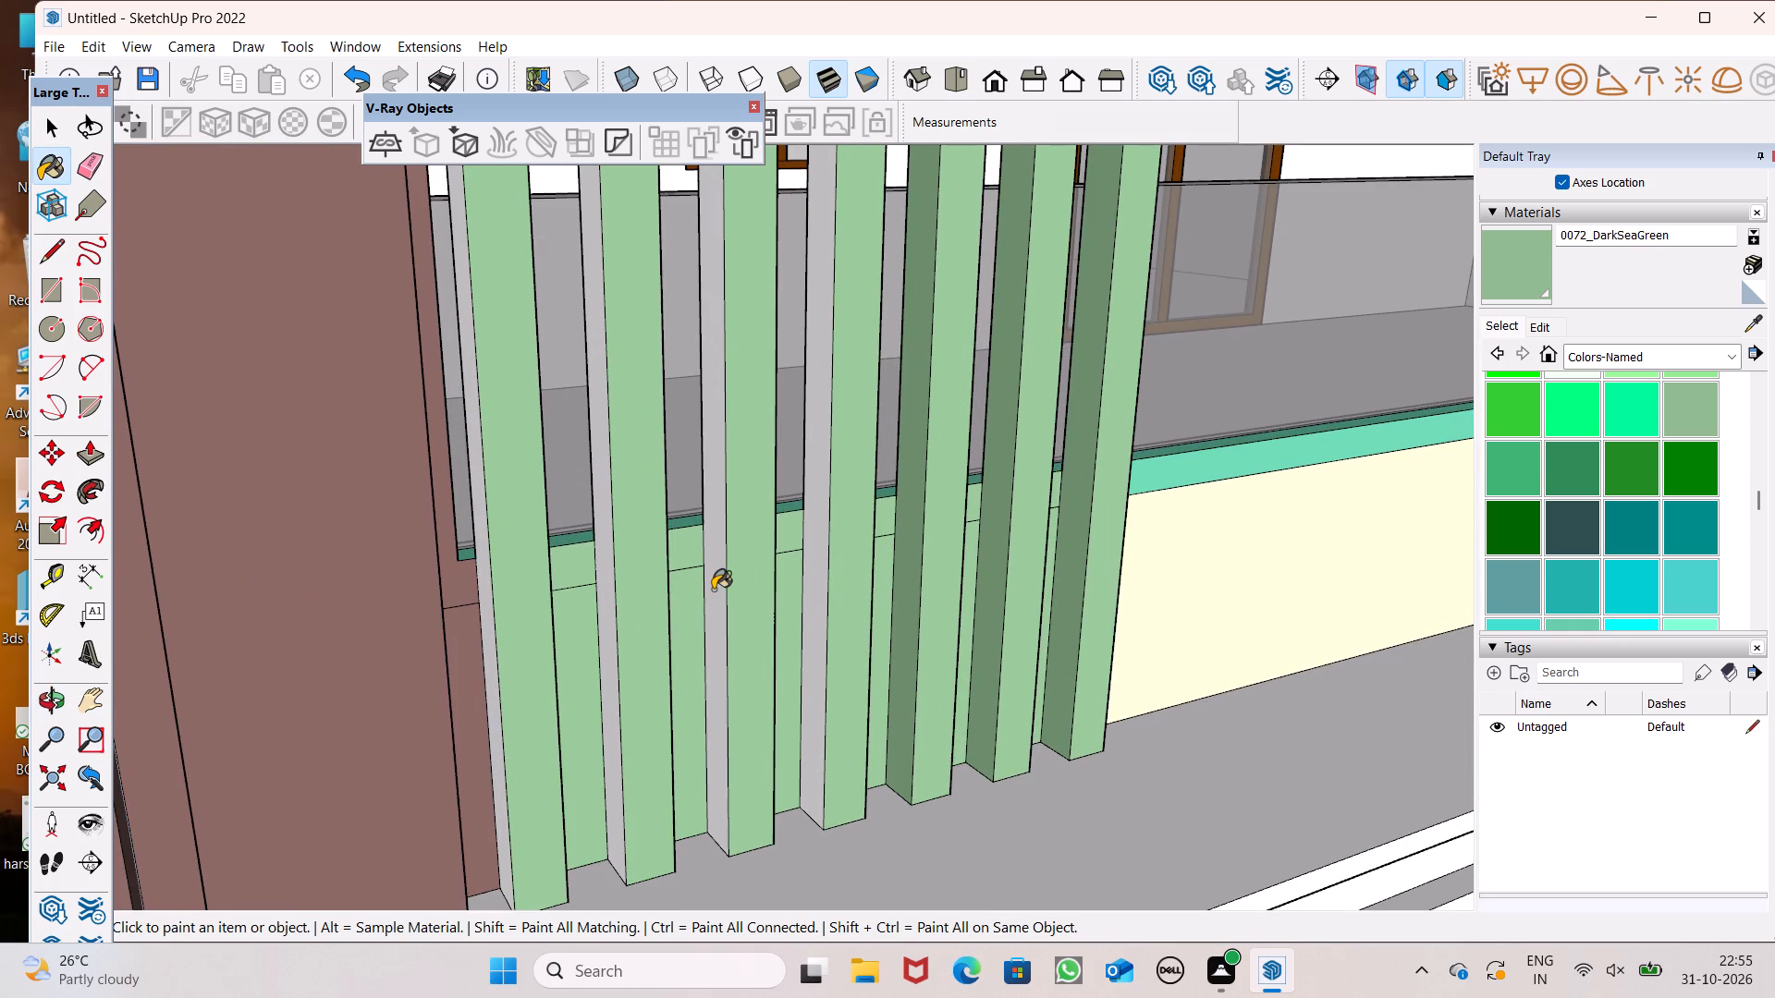
pyautogui.click(714, 589)
pyautogui.moveTo(567, 554); pyautogui.dragTo(635, 575, button='middle')
pyautogui.click(646, 561)
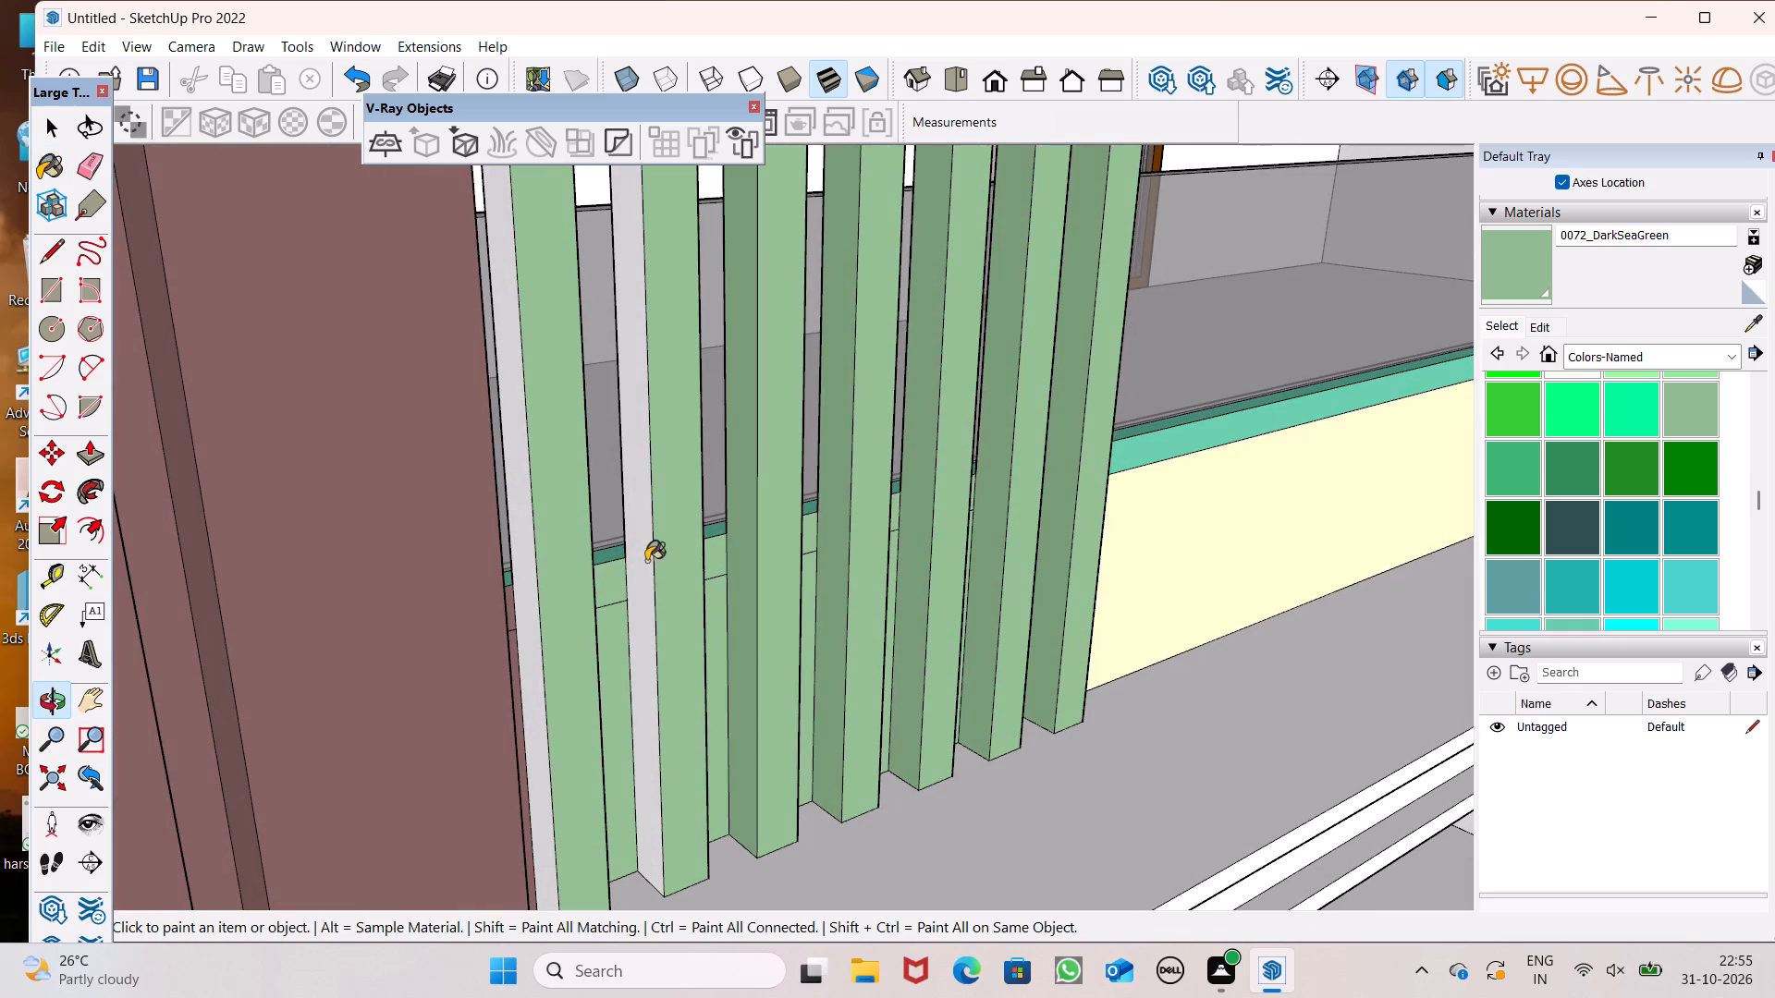
pyautogui.click(521, 522)
# Paint the narrow lower wall strip between the last brown fin and the first balcony slat with 0072_DarkSeaGreen.
pyautogui.scroll(-6, 551, 528)
pyautogui.moveTo(857, 570); pyautogui.dragTo(485, 578, button='middle')
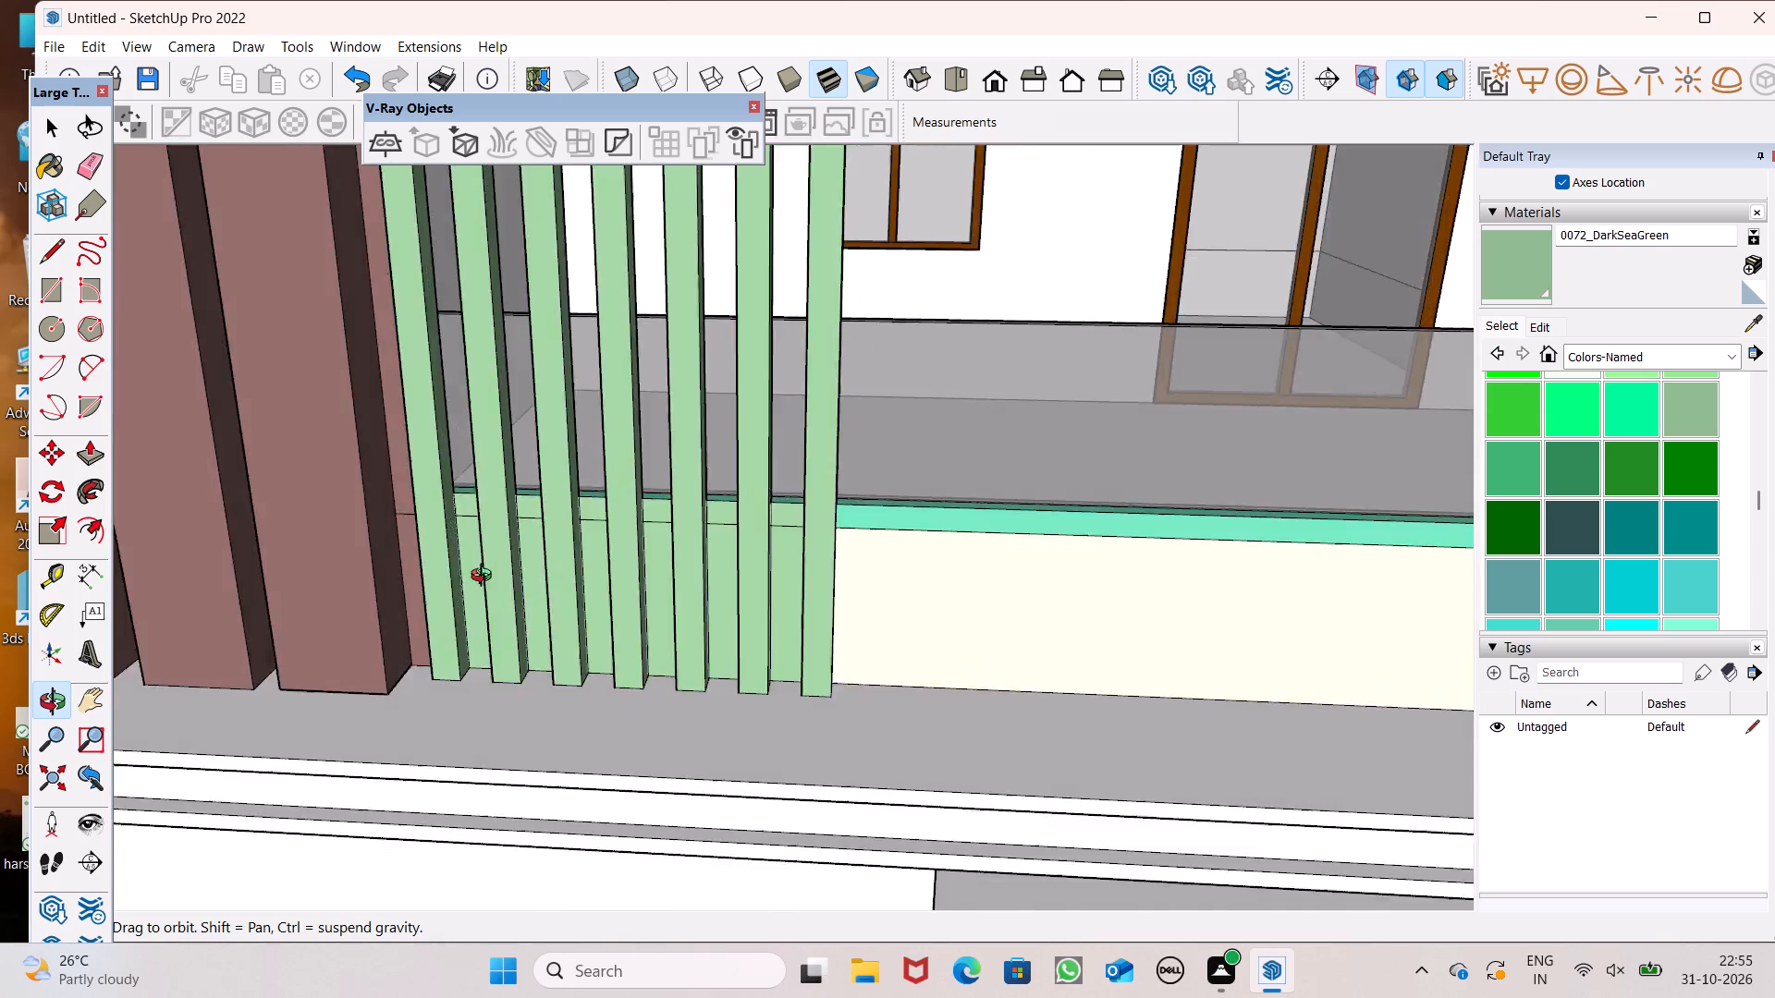
pyautogui.moveTo(485, 578); pyautogui.dragTo(609, 577, button='middle')
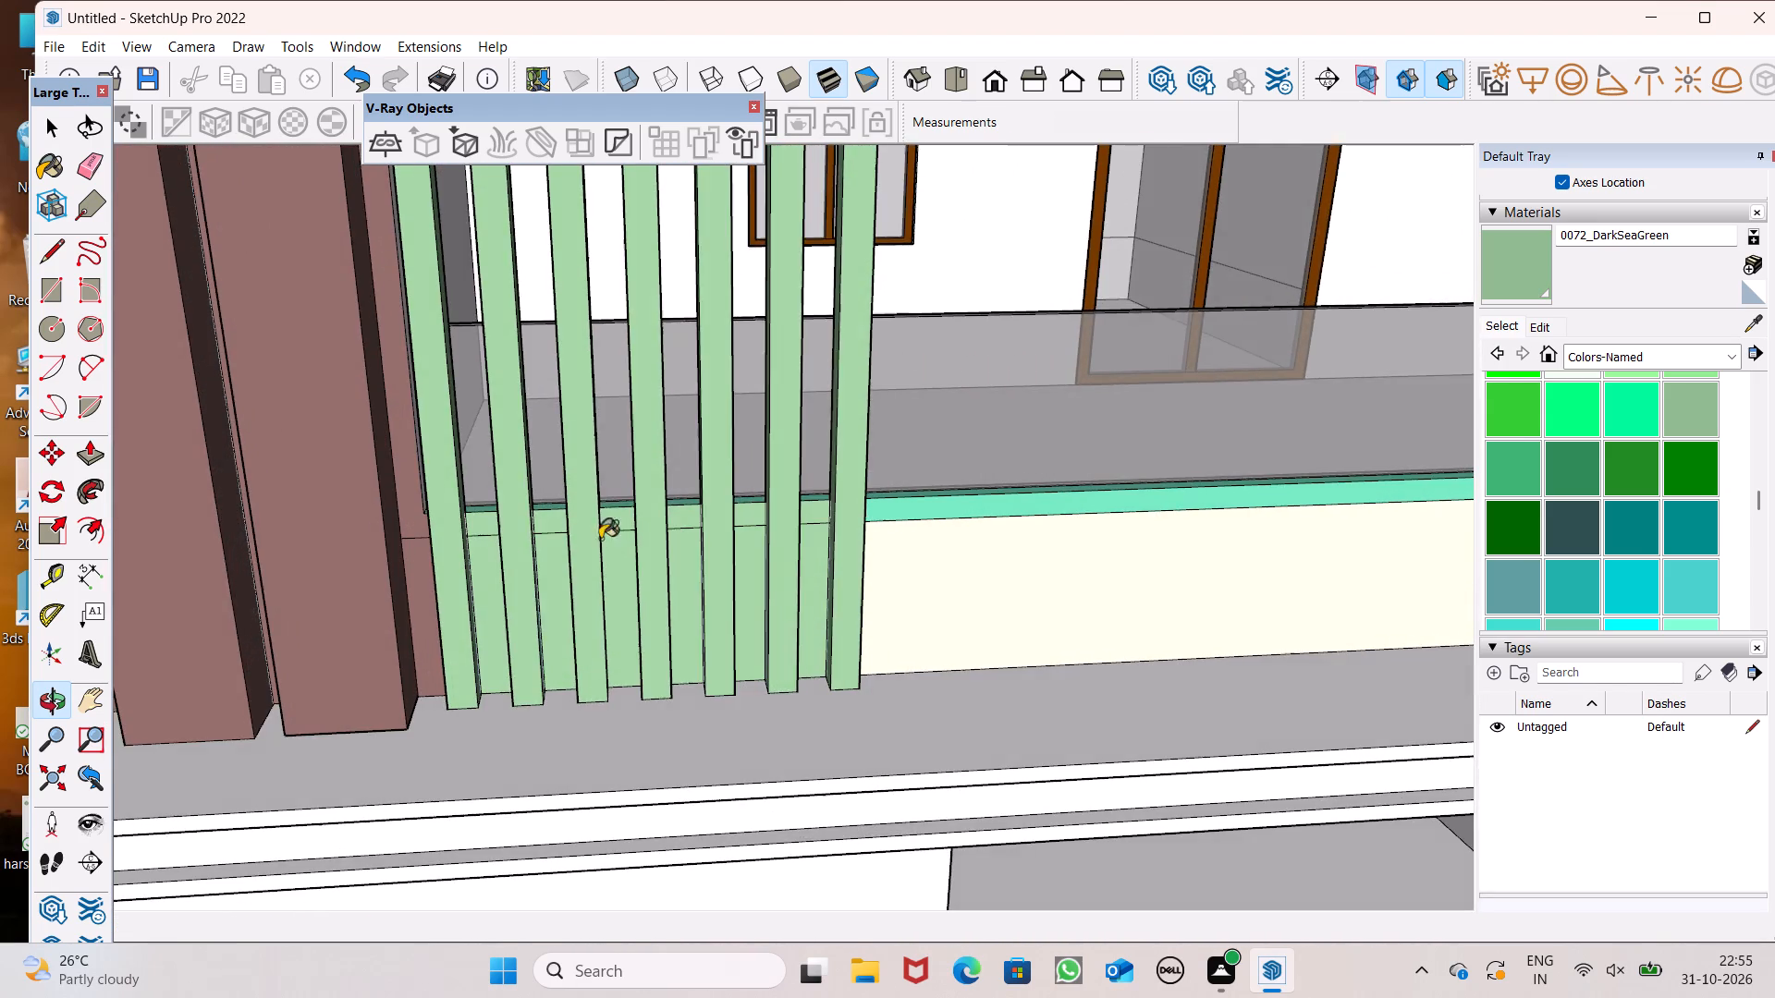
pyautogui.scroll(-3, 607, 472)
pyautogui.moveTo(596, 511); pyautogui.dragTo(538, 572, button='middle')
pyautogui.scroll(5, 475, 581)
pyautogui.click(472, 546)
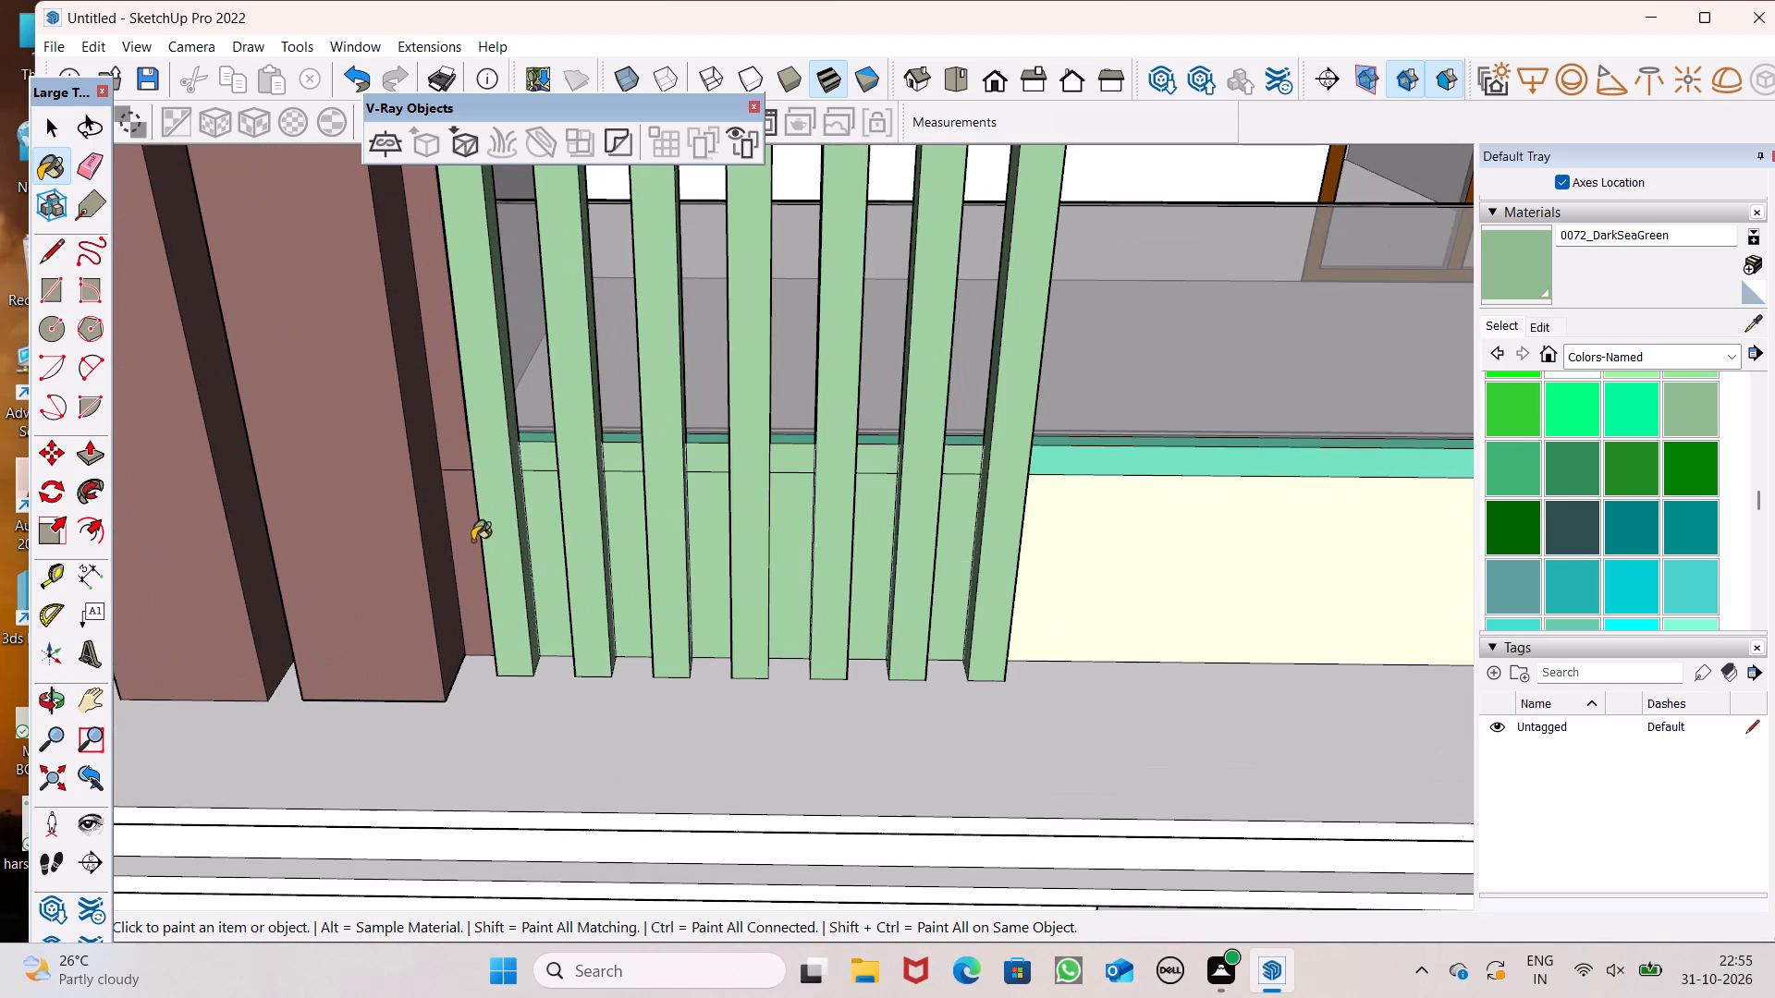
# Split the brown wall strip beside the first slat with a line about 5" long at the band's top, and paint the lower piece 0072_DarkSeaGreen.
pyautogui.scroll(-5, 473, 541)
pyautogui.middleClick(623, 548)
pyautogui.scroll(5, 508, 530)
pyautogui.scroll(-4, 506, 544)
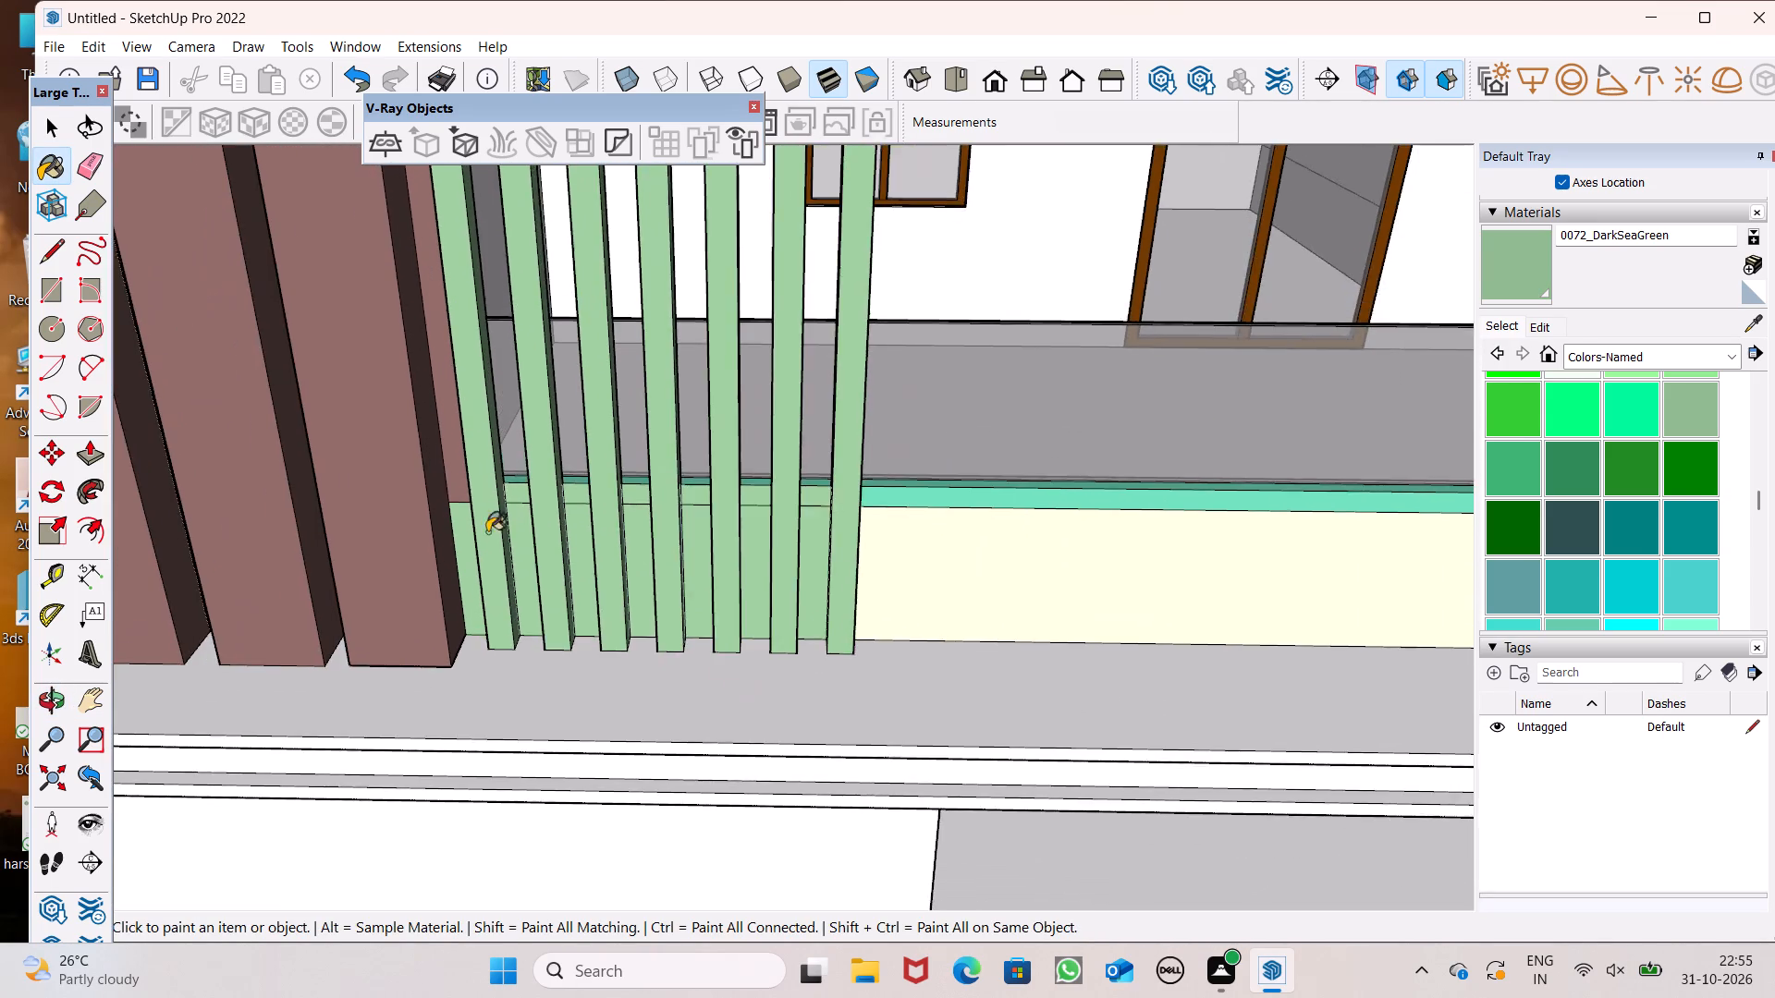
pyautogui.scroll(5, 461, 511)
pyautogui.click(41, 257)
pyautogui.scroll(7, 340, 572)
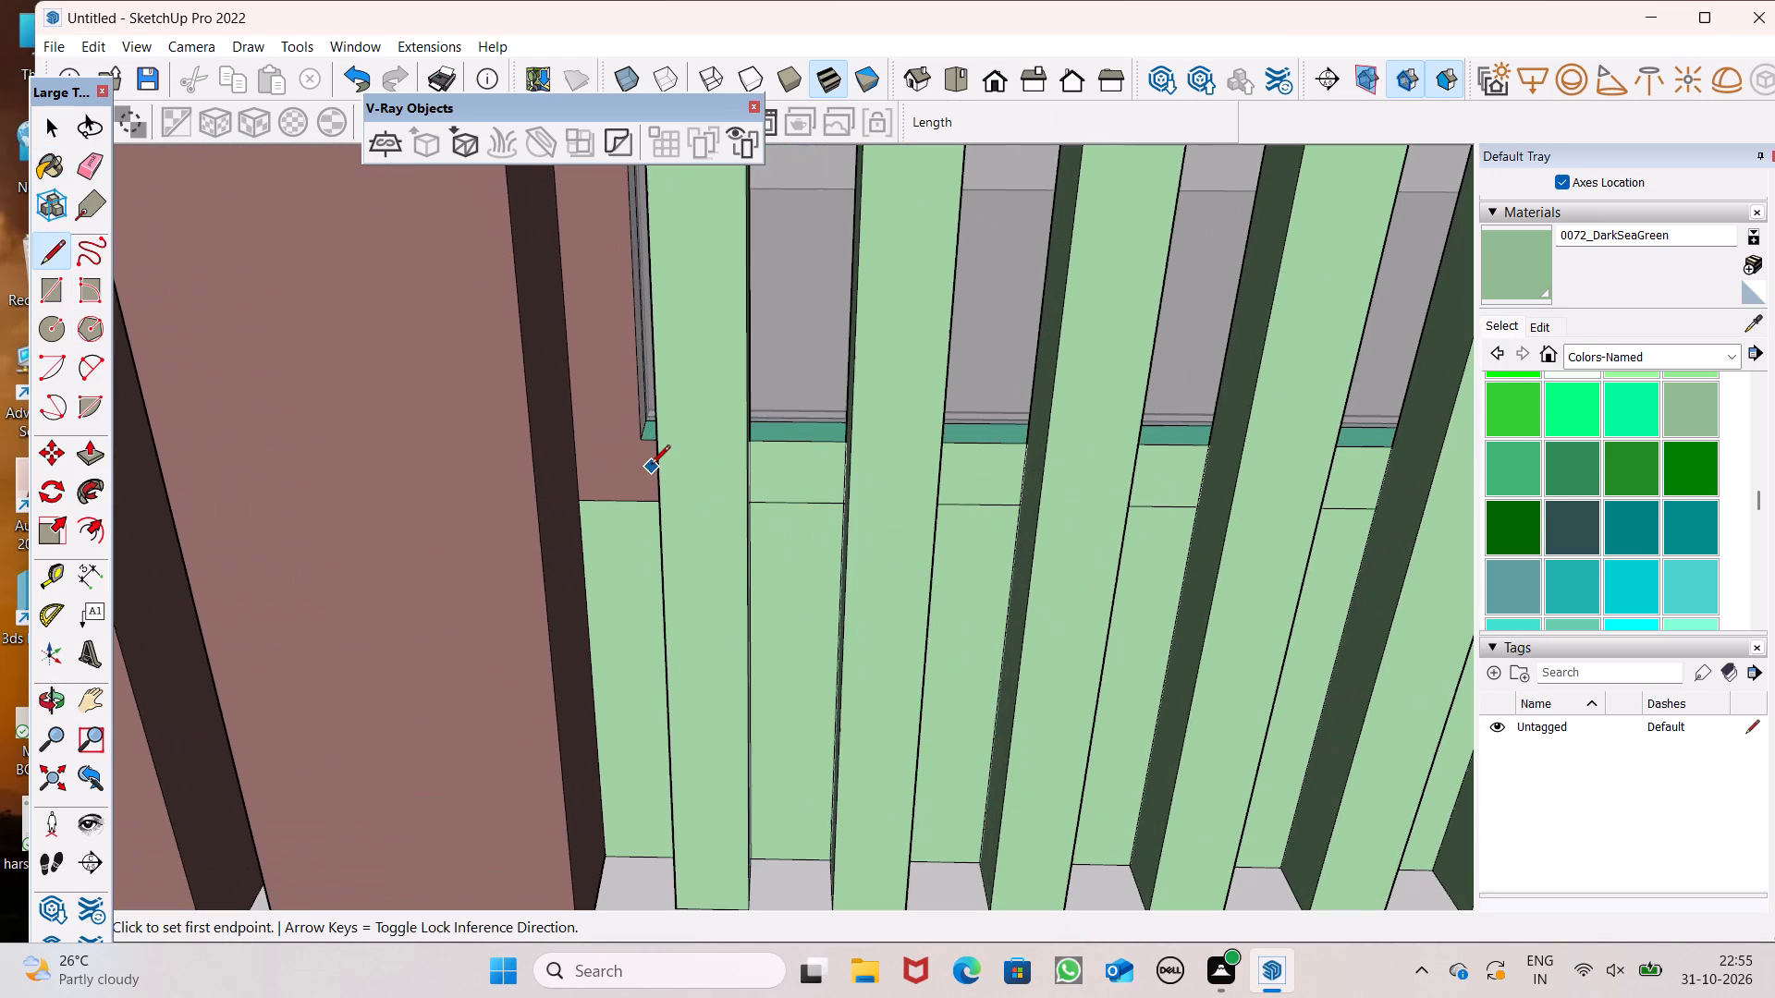
pyautogui.moveTo(640, 438); pyautogui.dragTo(600, 441)
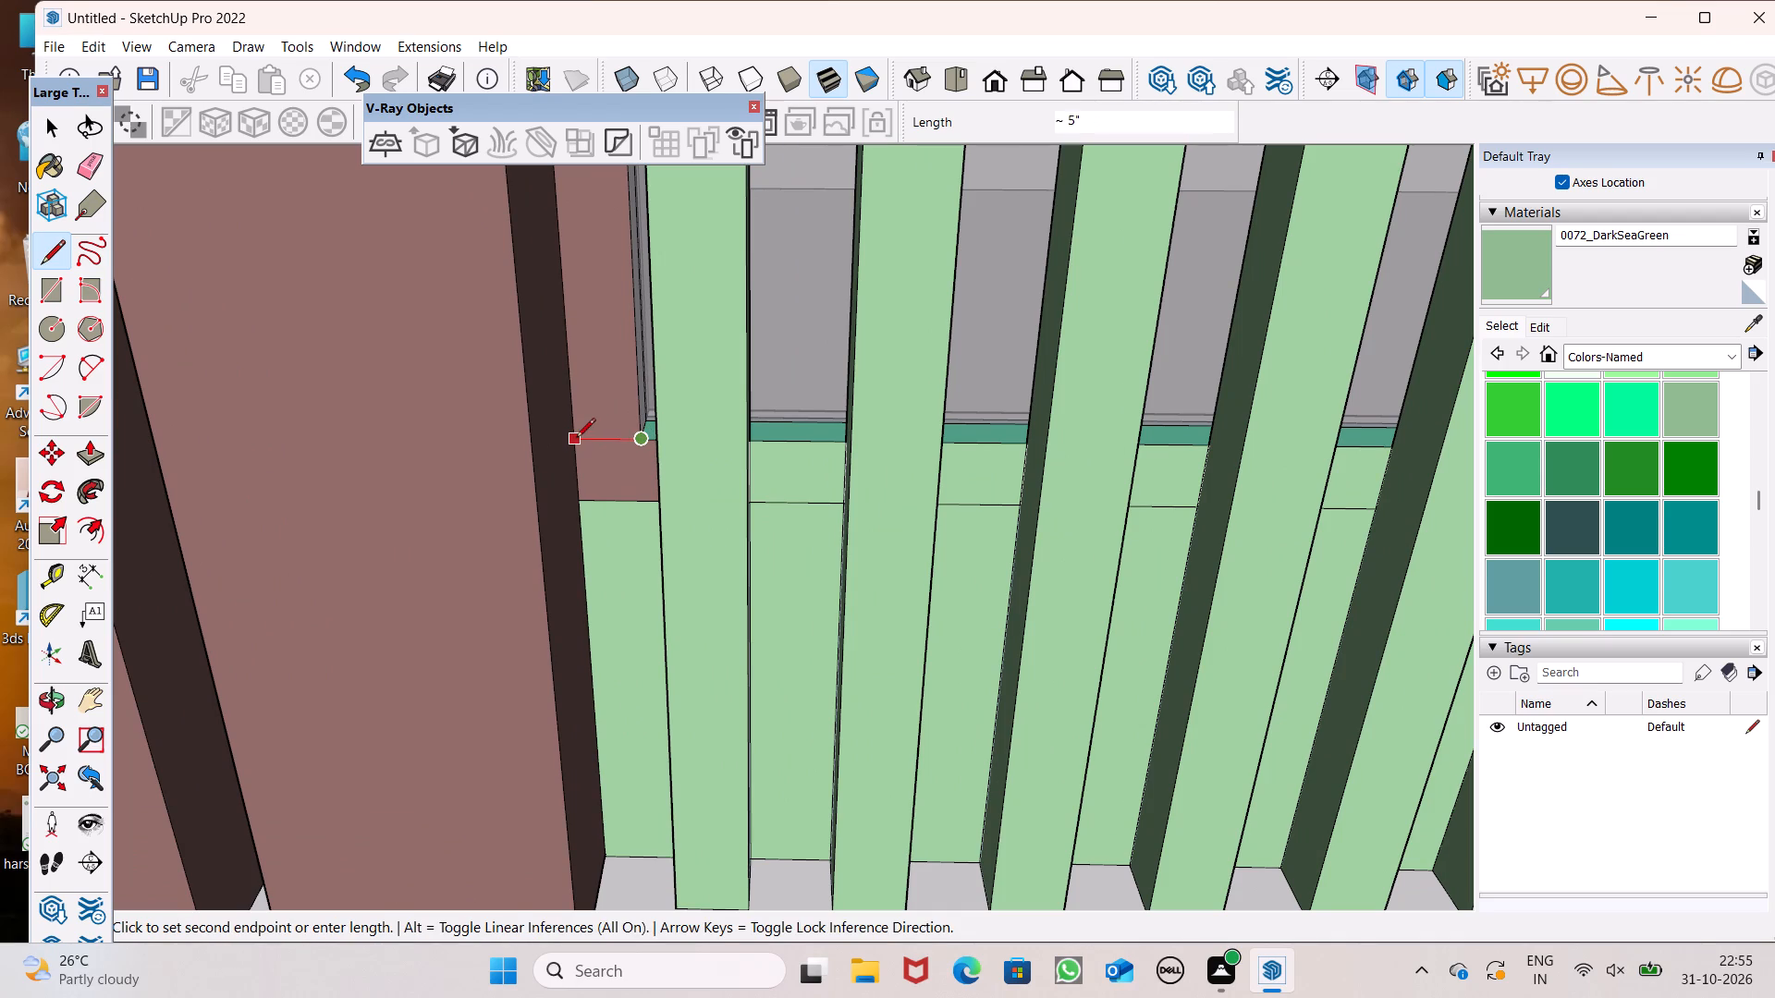
pyautogui.click(576, 439)
pyautogui.click(1549, 251)
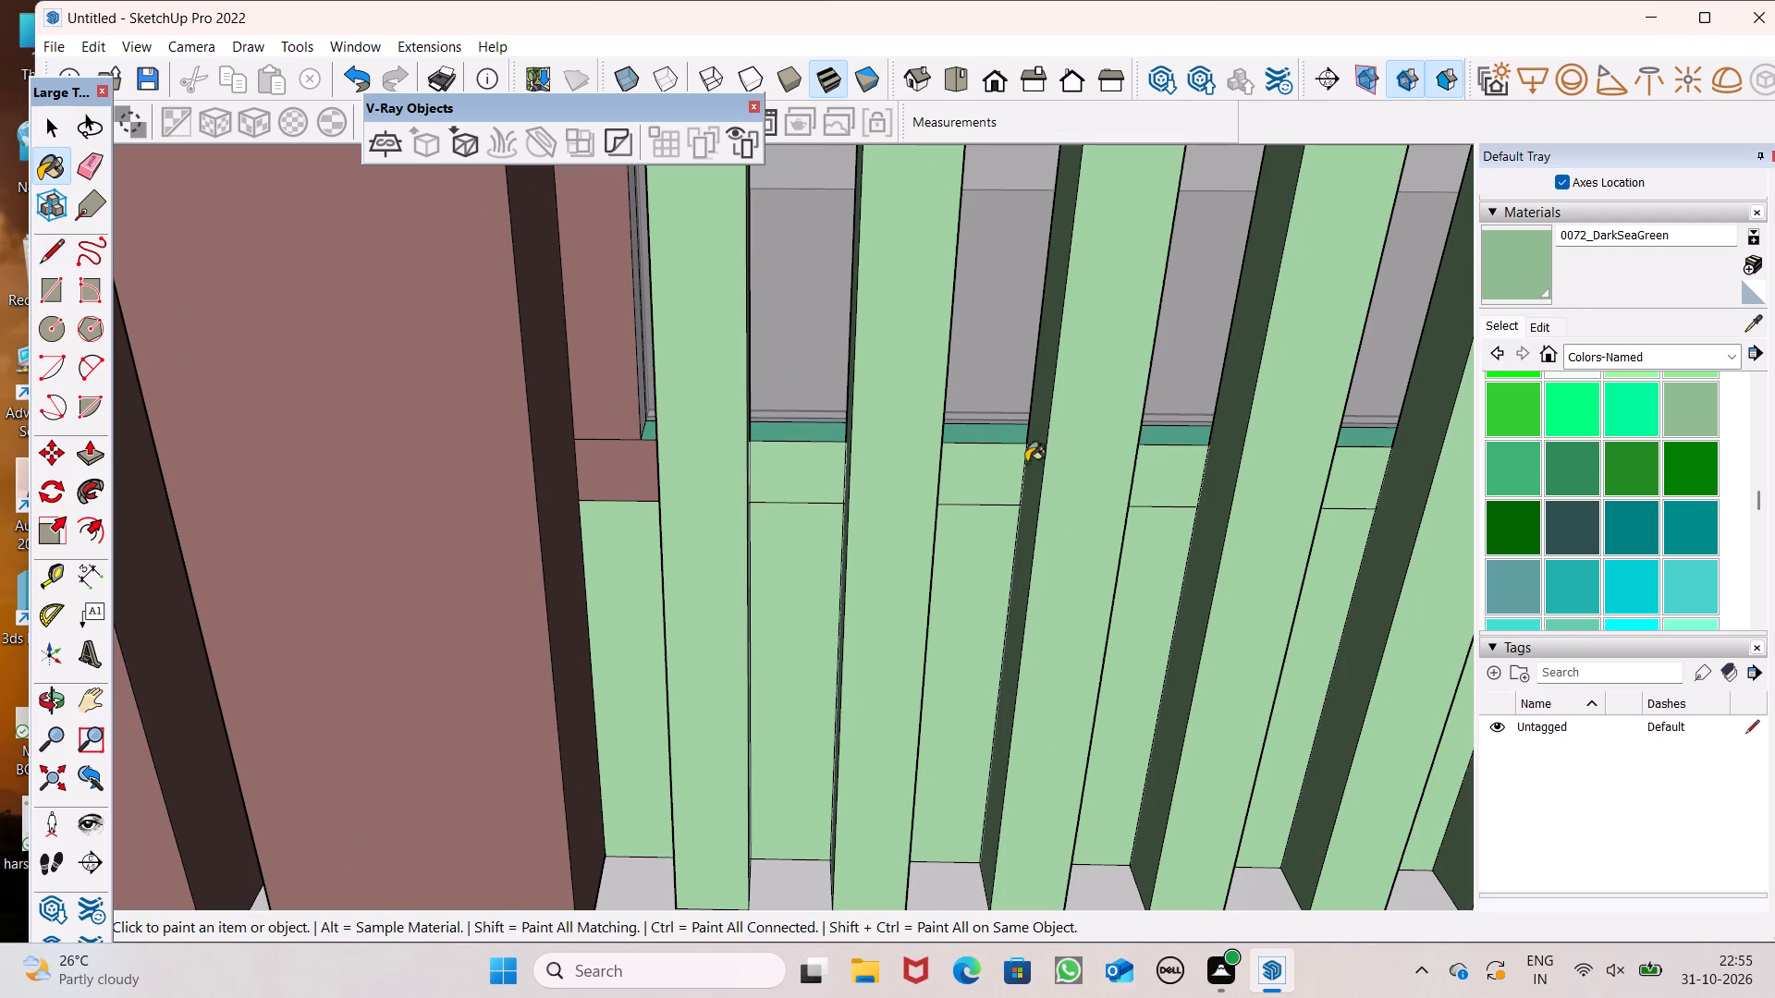
pyautogui.click(581, 484)
# Repaint the top and front faces of the aquamarine band below the lower balcony's glass railing with 0072_DarkSeaGreen.
pyautogui.scroll(-8, 704, 543)
pyautogui.scroll(-5, 617, 401)
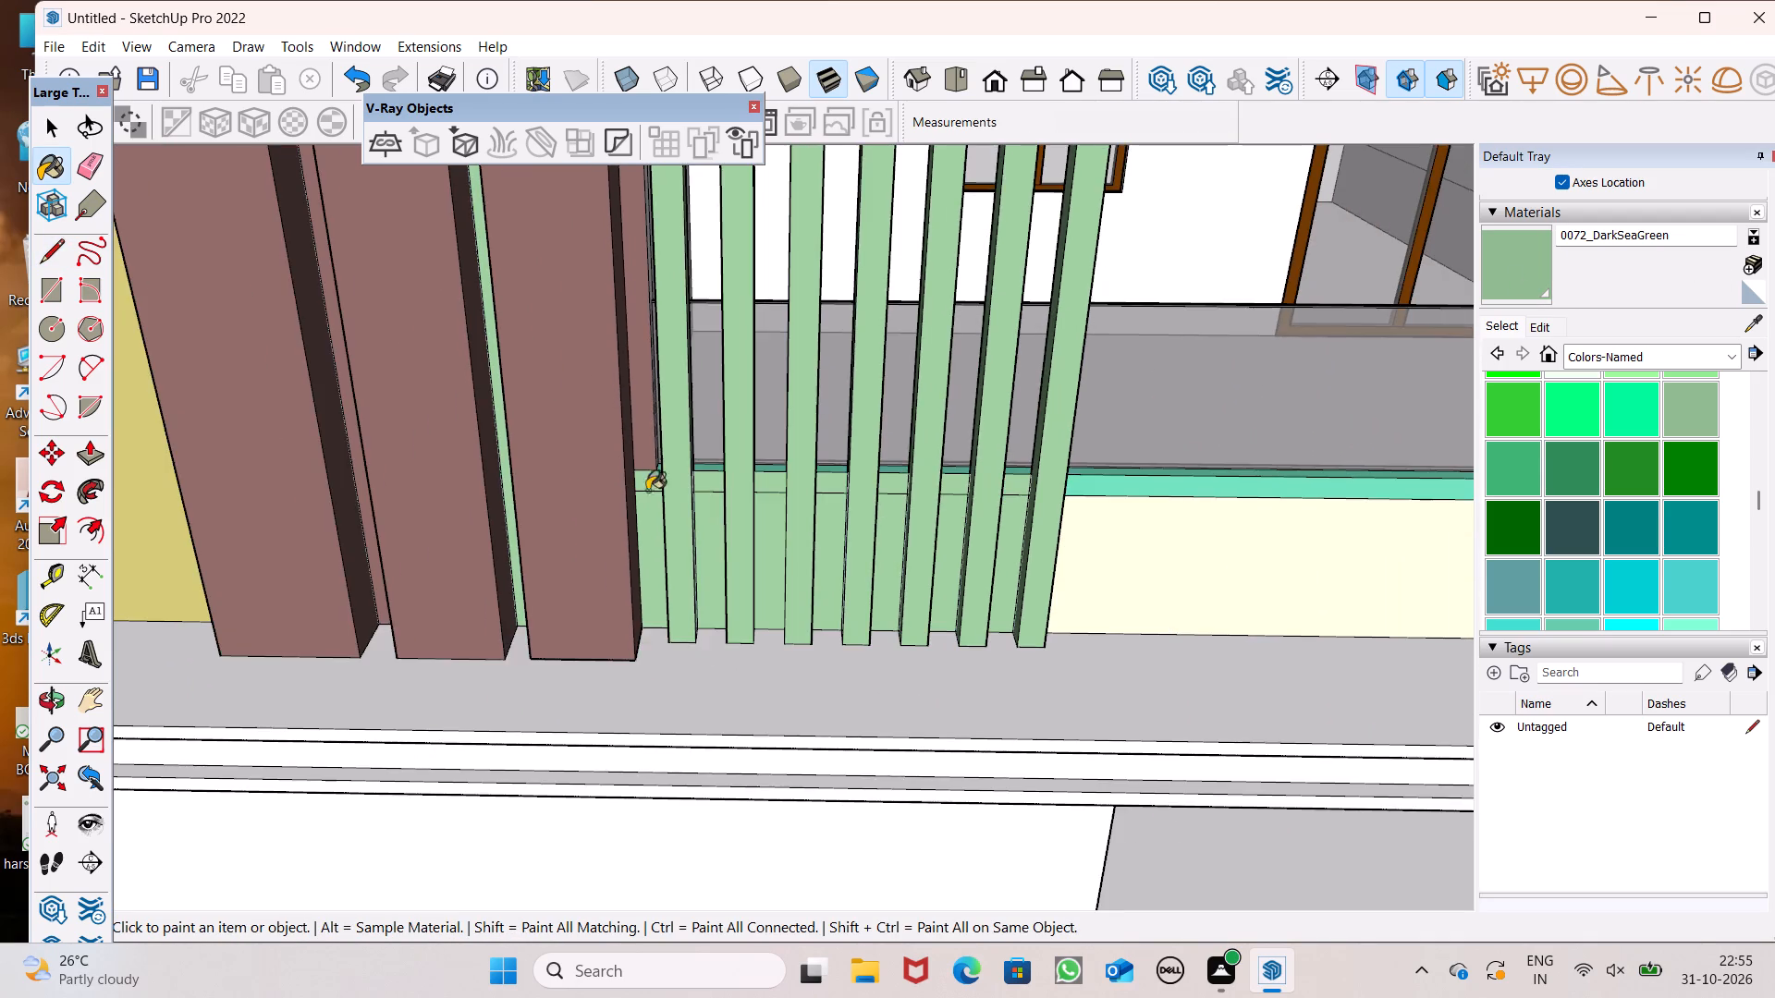
pyautogui.scroll(10, 1042, 439)
pyautogui.click(1081, 474)
pyautogui.click(1086, 501)
# Repaint the front and top faces of the aquamarine band capping the raised lower-balcony parapet with 0072_DarkSeaGreen.
pyautogui.scroll(-3, 826, 506)
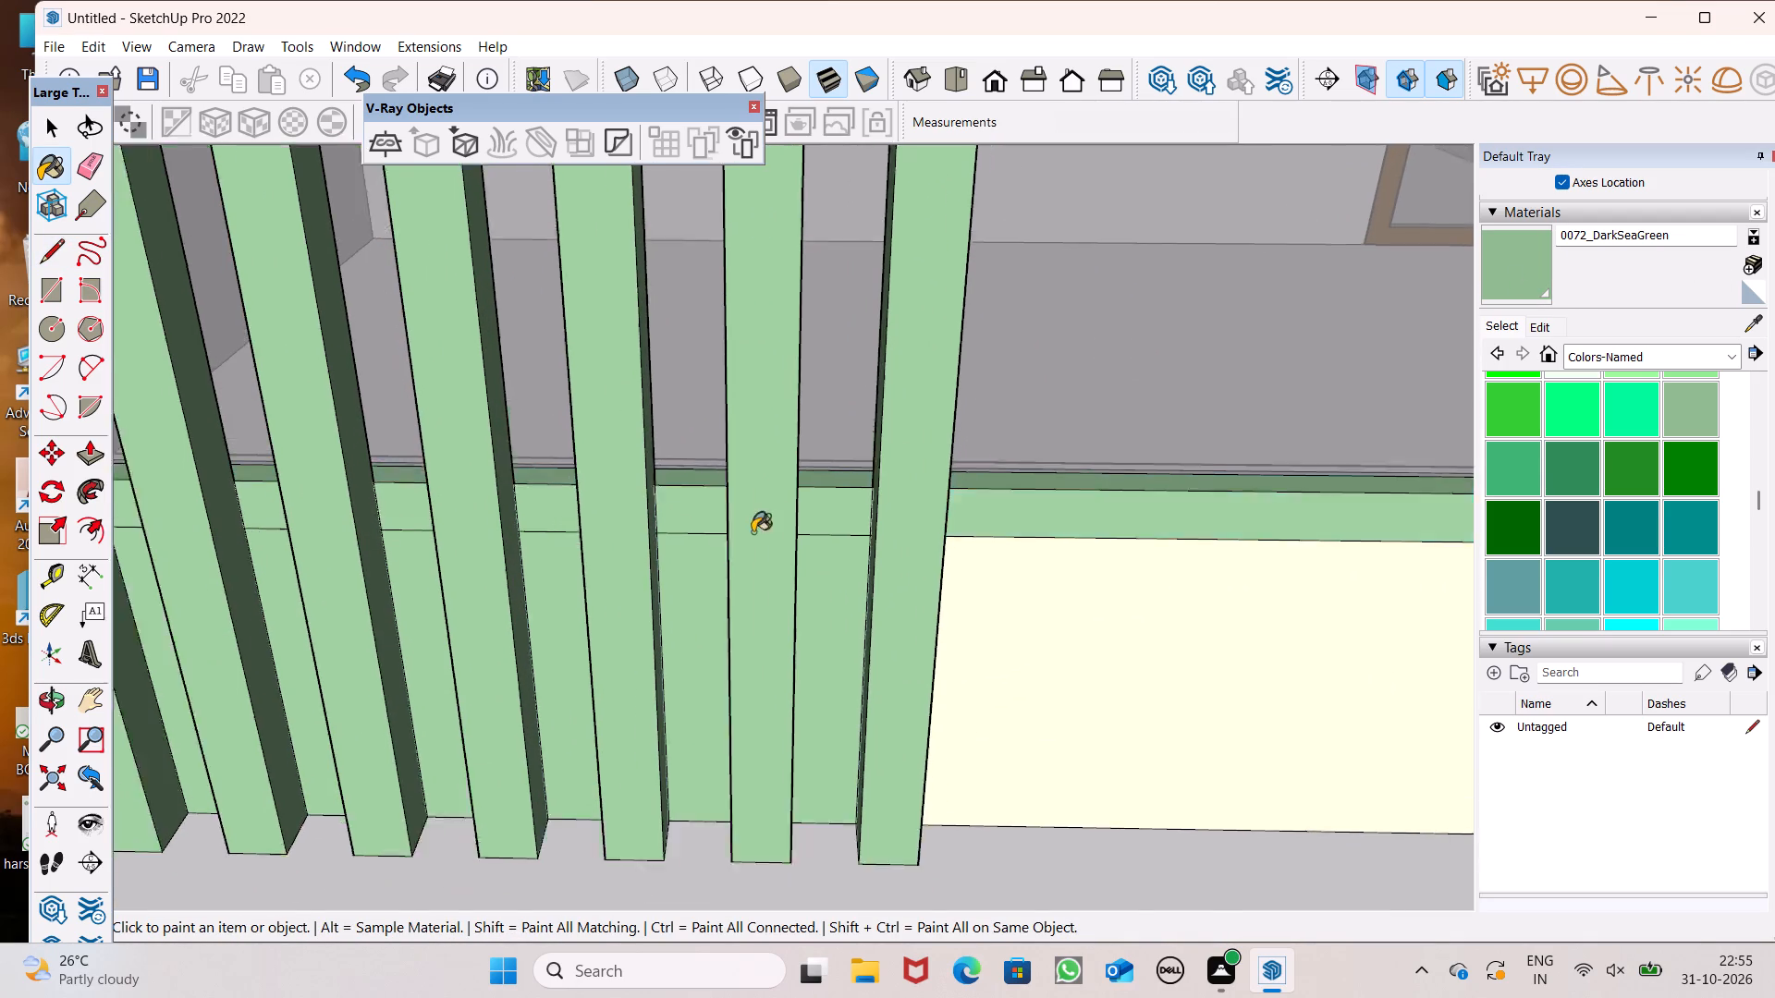
pyautogui.scroll(-4, 753, 532)
pyautogui.scroll(-7, 581, 478)
pyautogui.scroll(-4, 1091, 444)
pyautogui.scroll(7, 1470, 390)
pyautogui.scroll(7, 1158, 470)
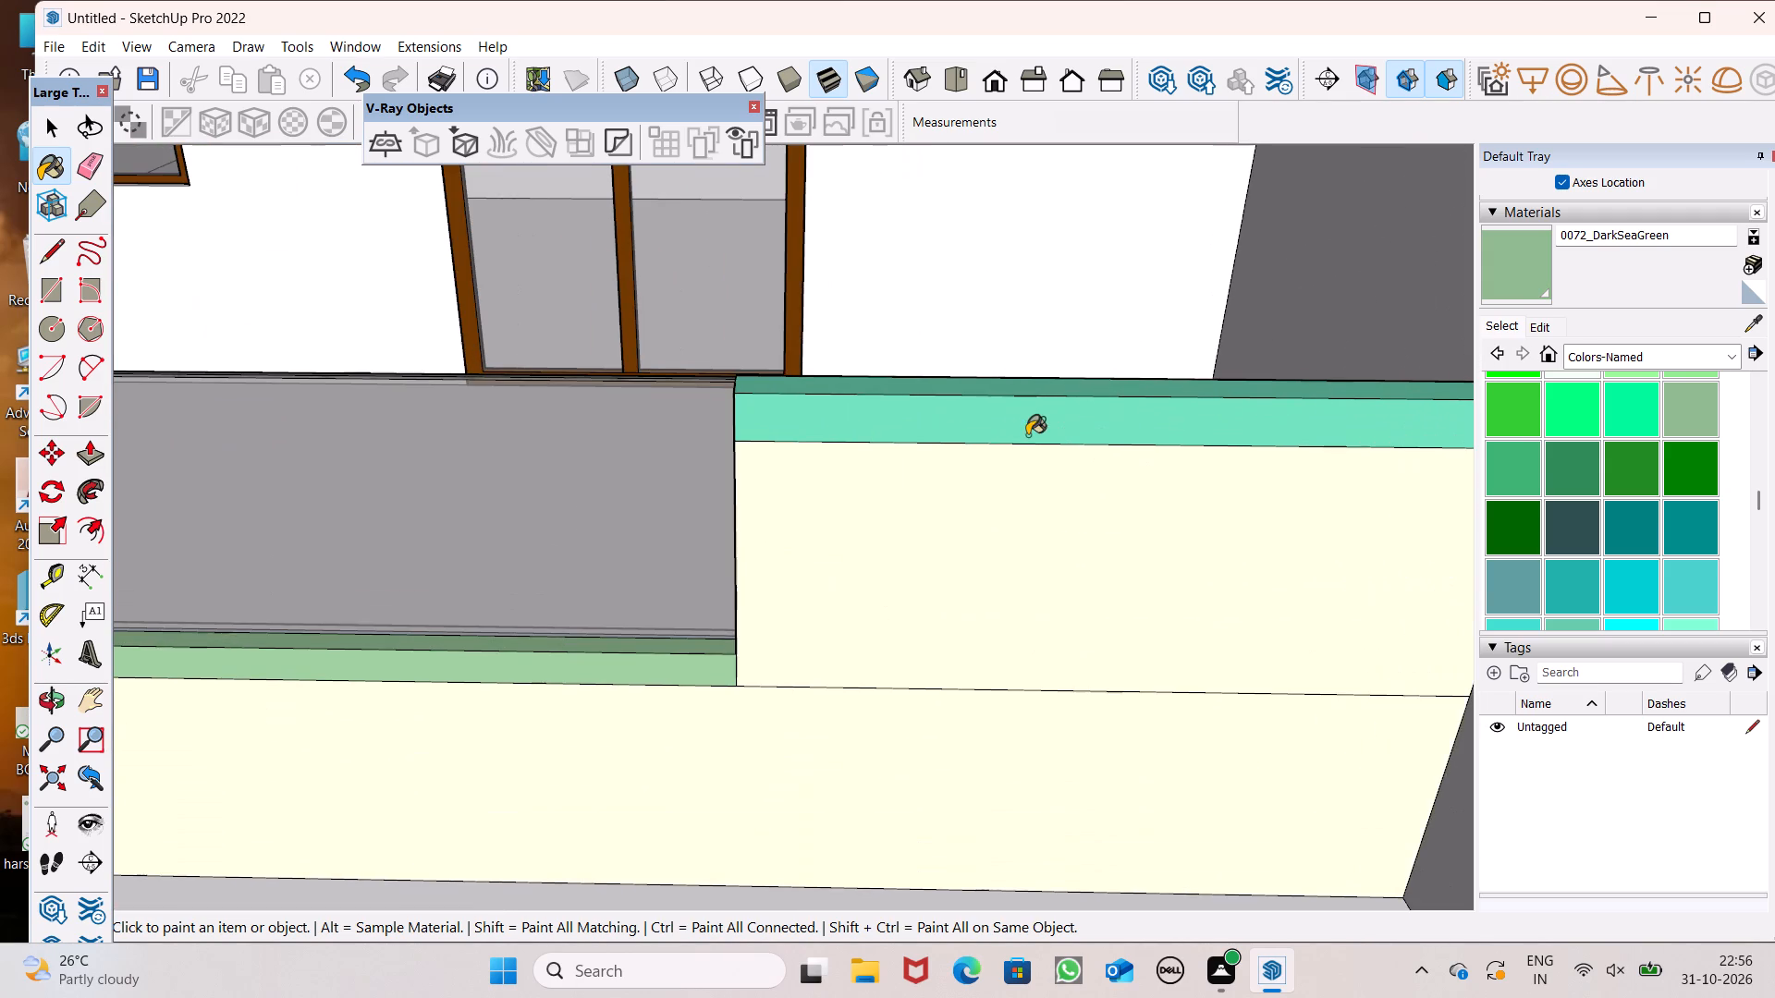
pyautogui.click(1010, 424)
pyautogui.click(934, 383)
# Repaint the aquamarine end faces of the raised parapet, where it meets the glass railing, with 0072_DarkSeaGreen, leaving the glass unpainted.
pyautogui.moveTo(872, 437); pyautogui.dragTo(1226, 378, button='middle')
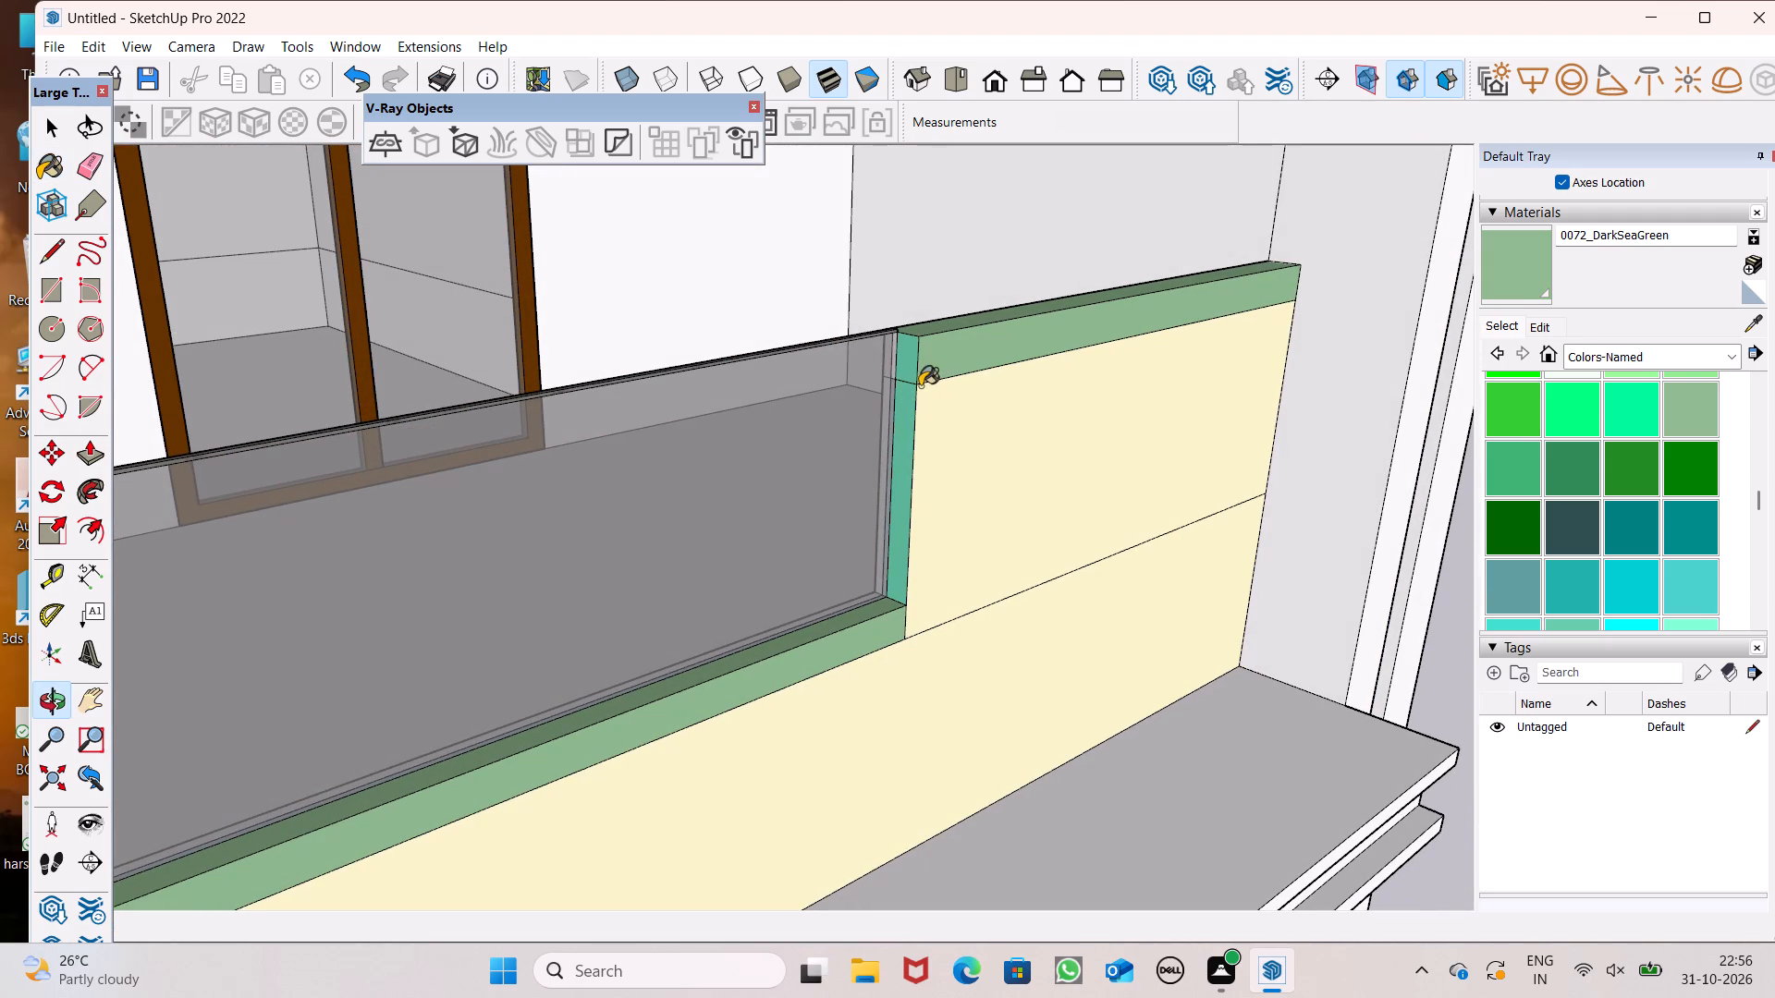
pyautogui.click(900, 368)
pyautogui.click(891, 424)
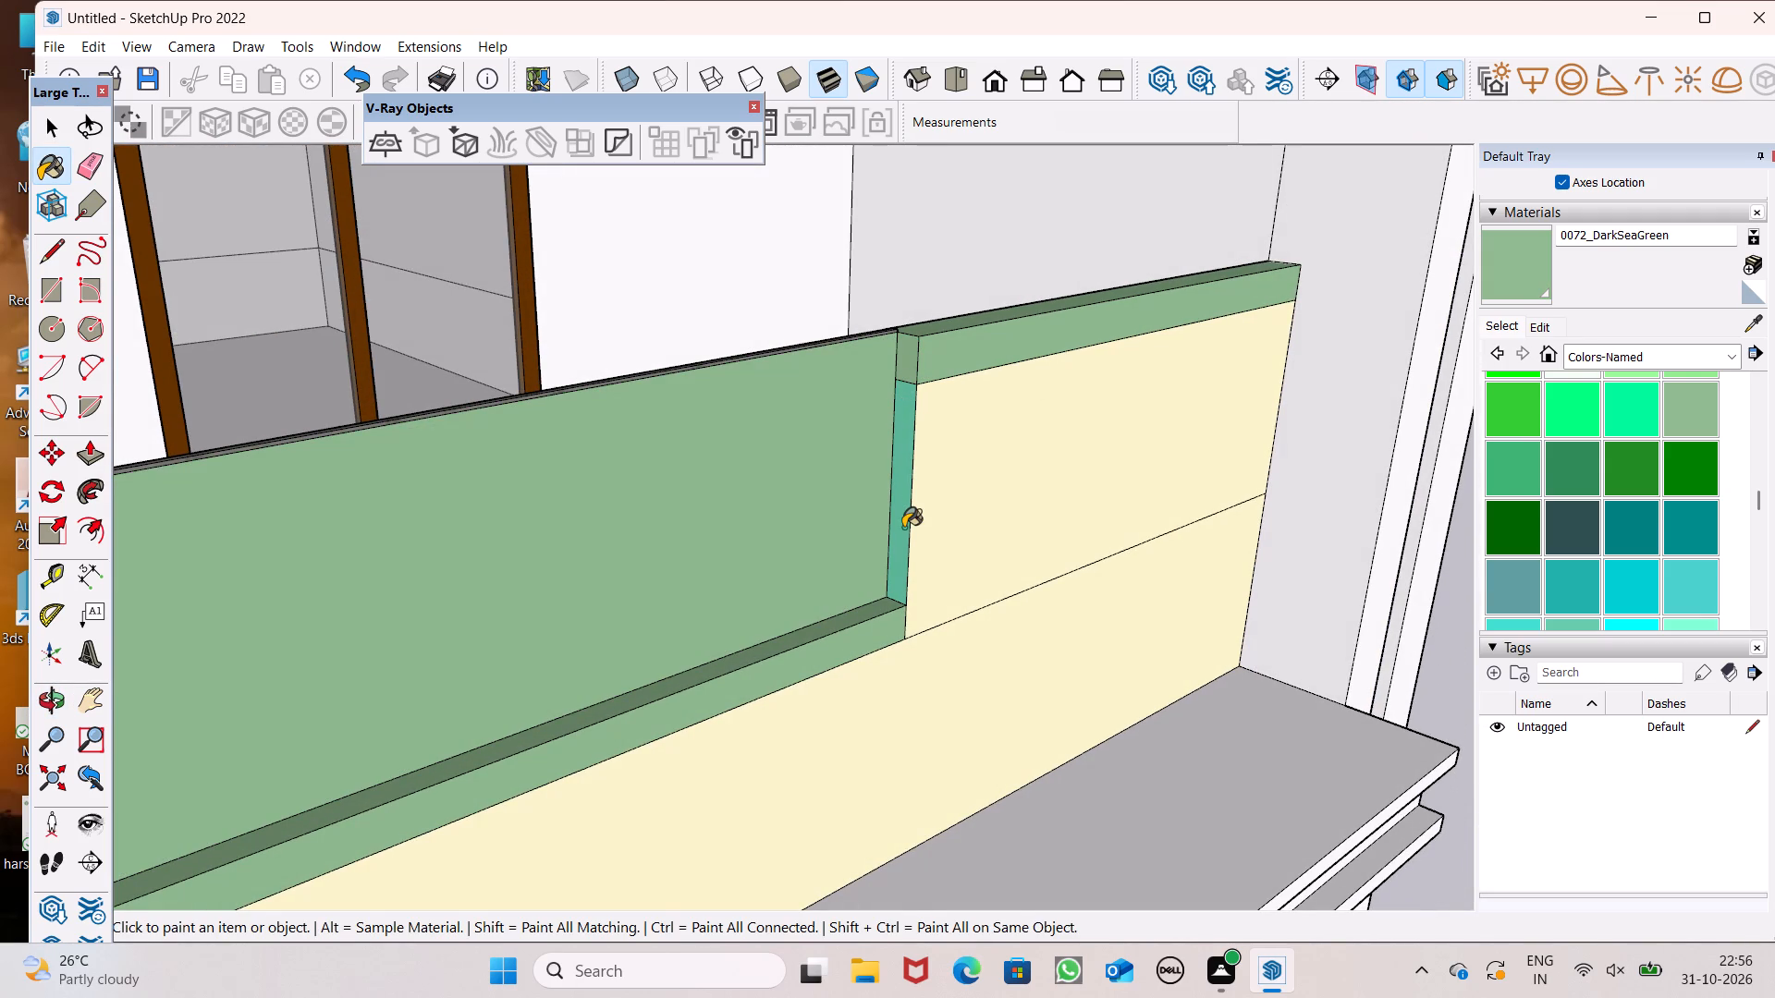
pyautogui.hotkey('ctrl', 'z')
pyautogui.scroll(4, 909, 517)
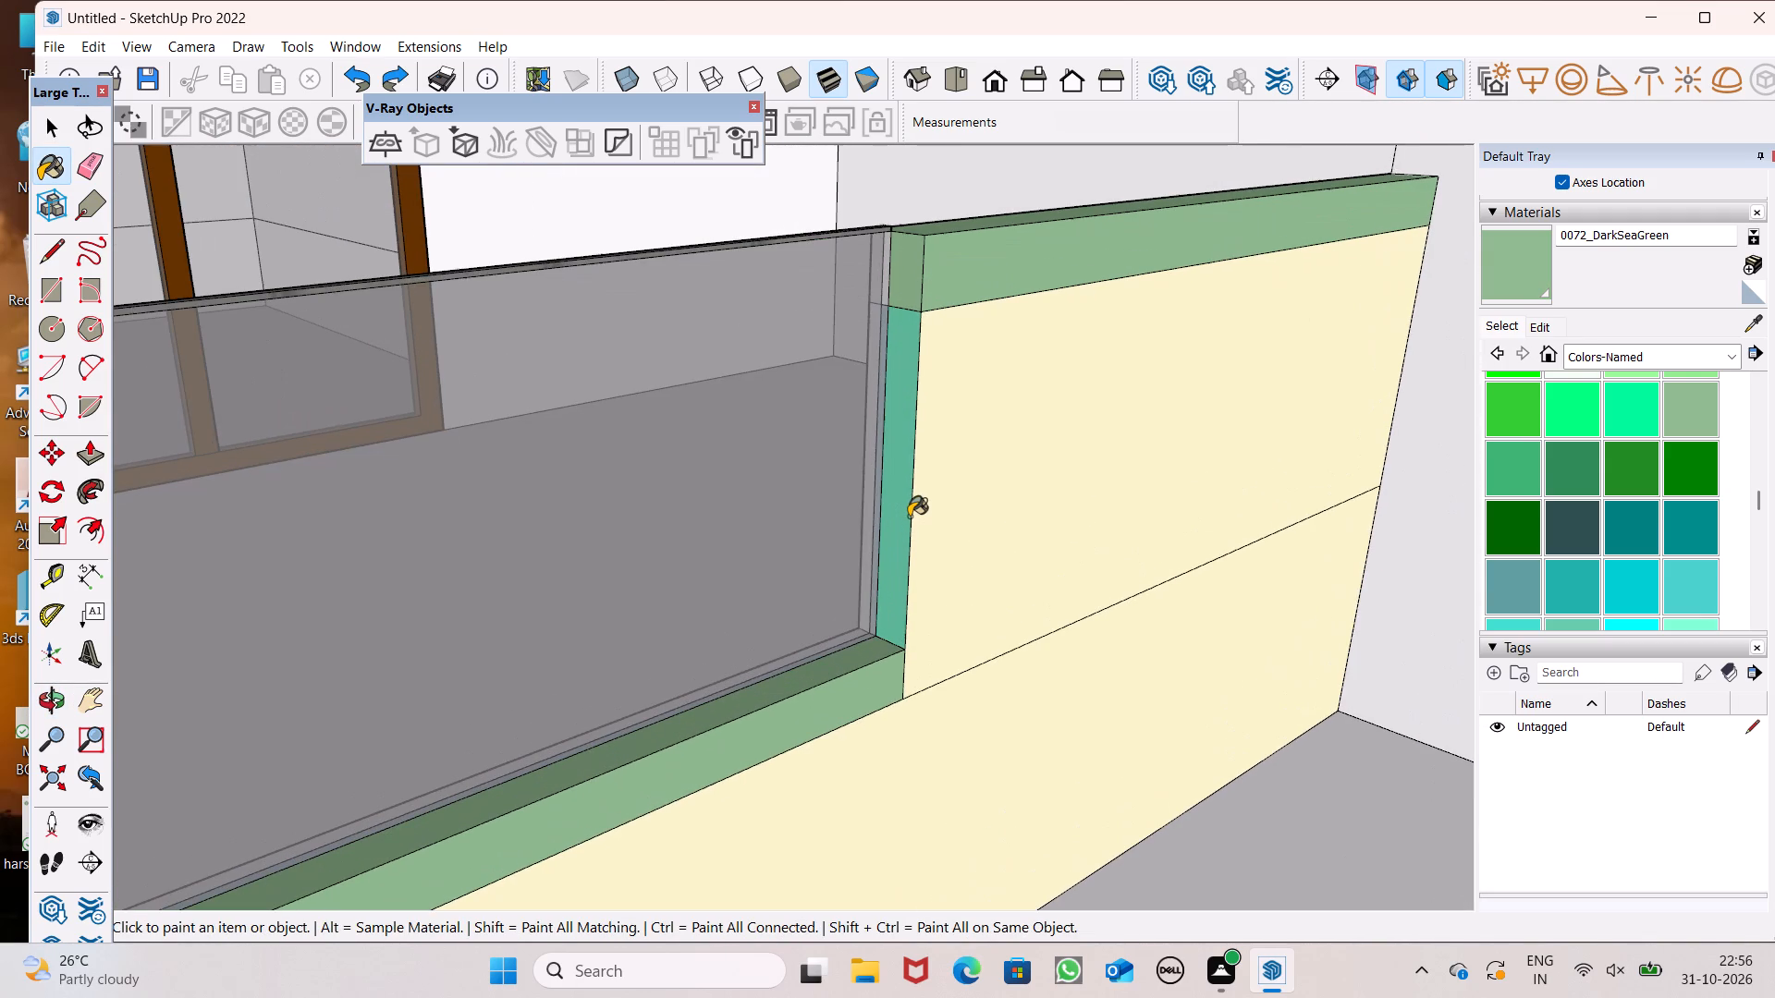
pyautogui.click(896, 466)
pyautogui.scroll(-8, 909, 452)
pyautogui.moveTo(1107, 472); pyautogui.dragTo(749, 510, button='middle')
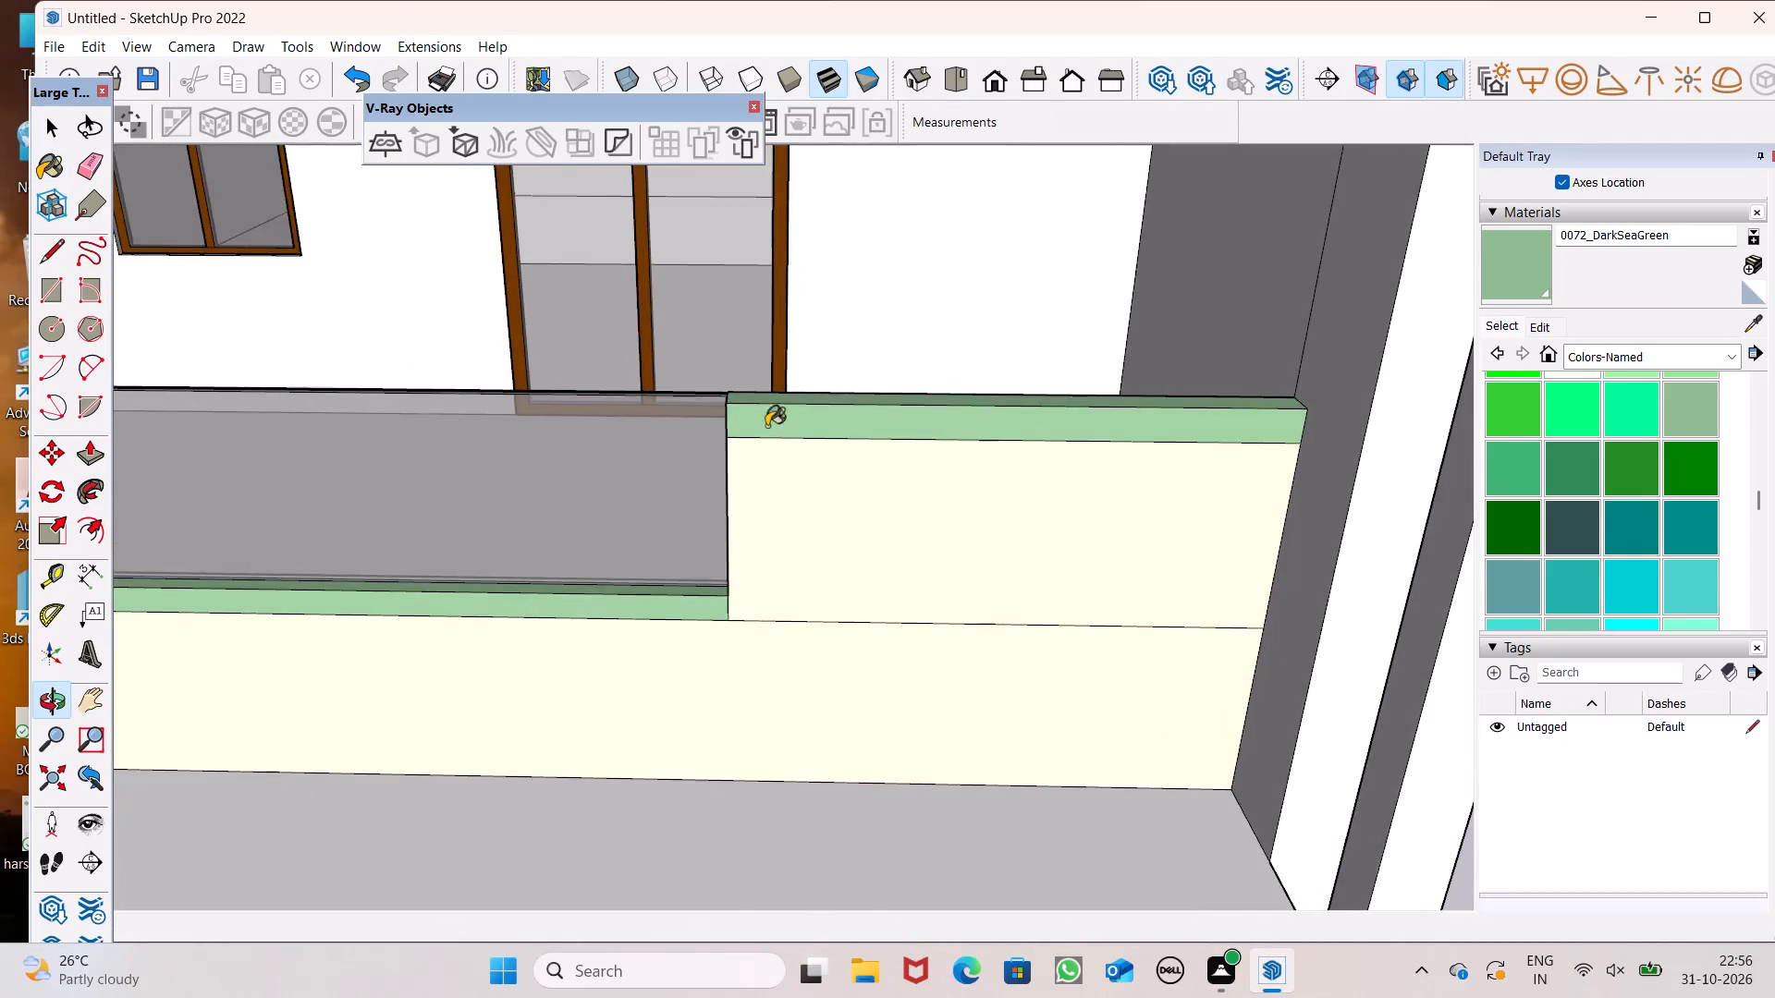
pyautogui.press('space')
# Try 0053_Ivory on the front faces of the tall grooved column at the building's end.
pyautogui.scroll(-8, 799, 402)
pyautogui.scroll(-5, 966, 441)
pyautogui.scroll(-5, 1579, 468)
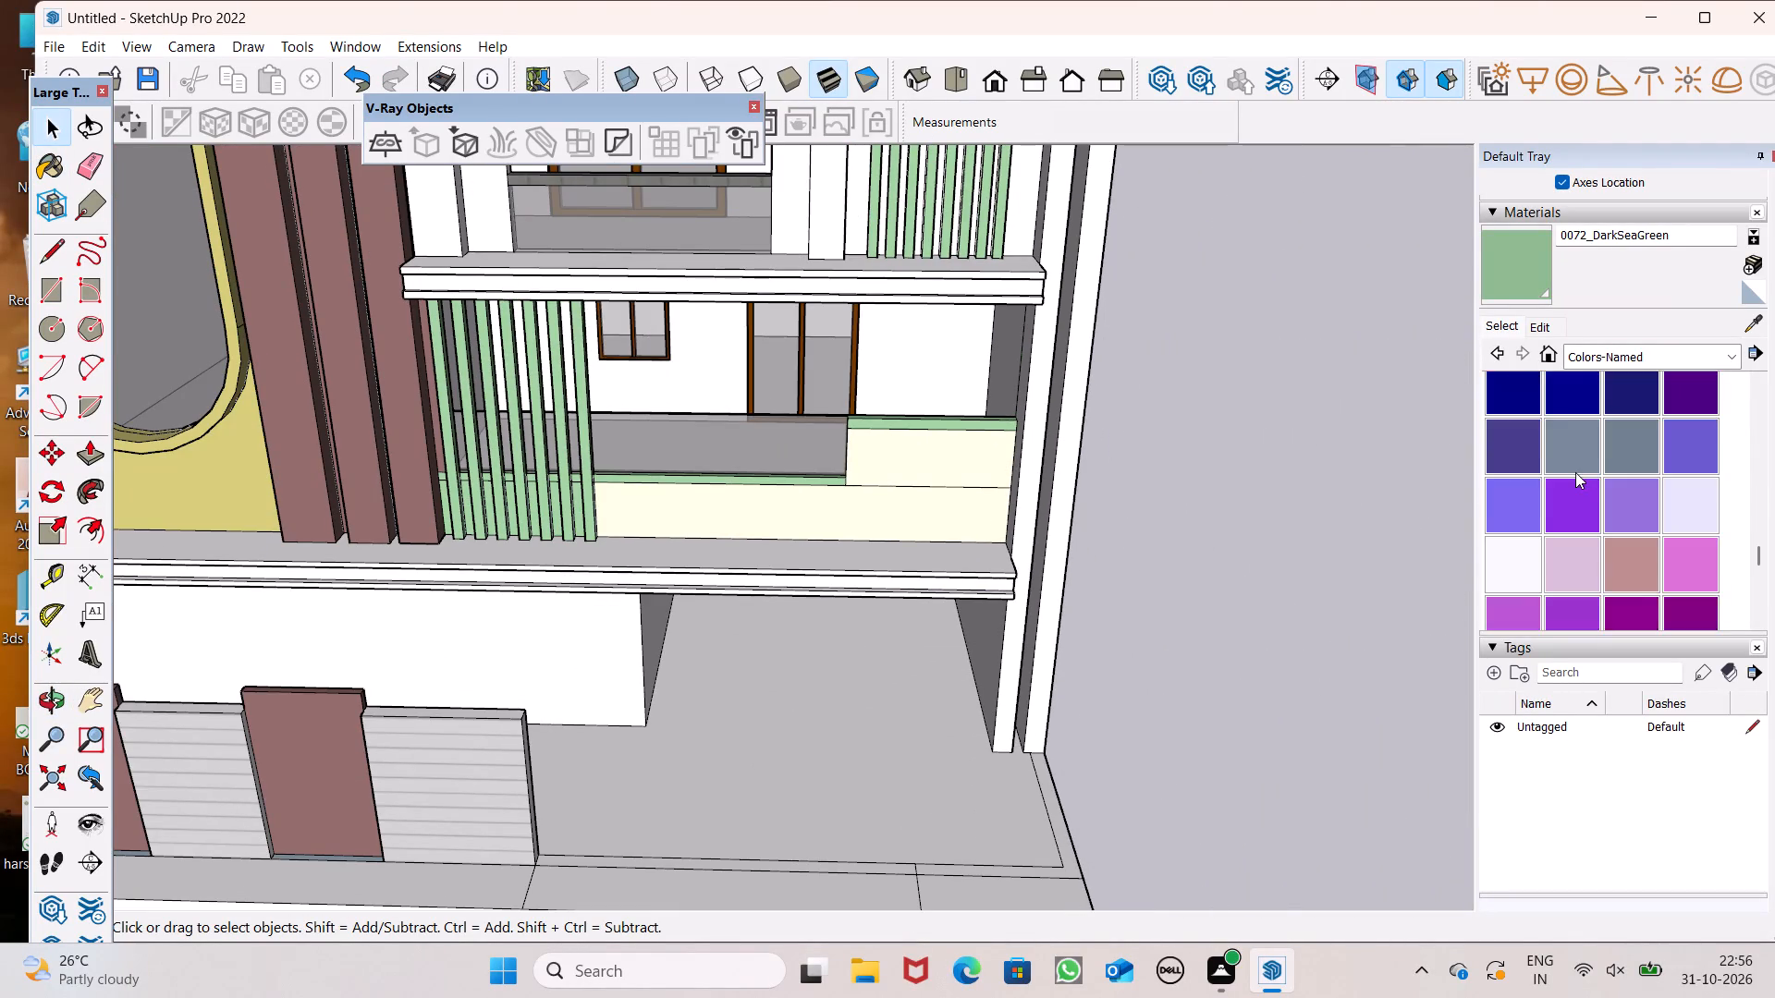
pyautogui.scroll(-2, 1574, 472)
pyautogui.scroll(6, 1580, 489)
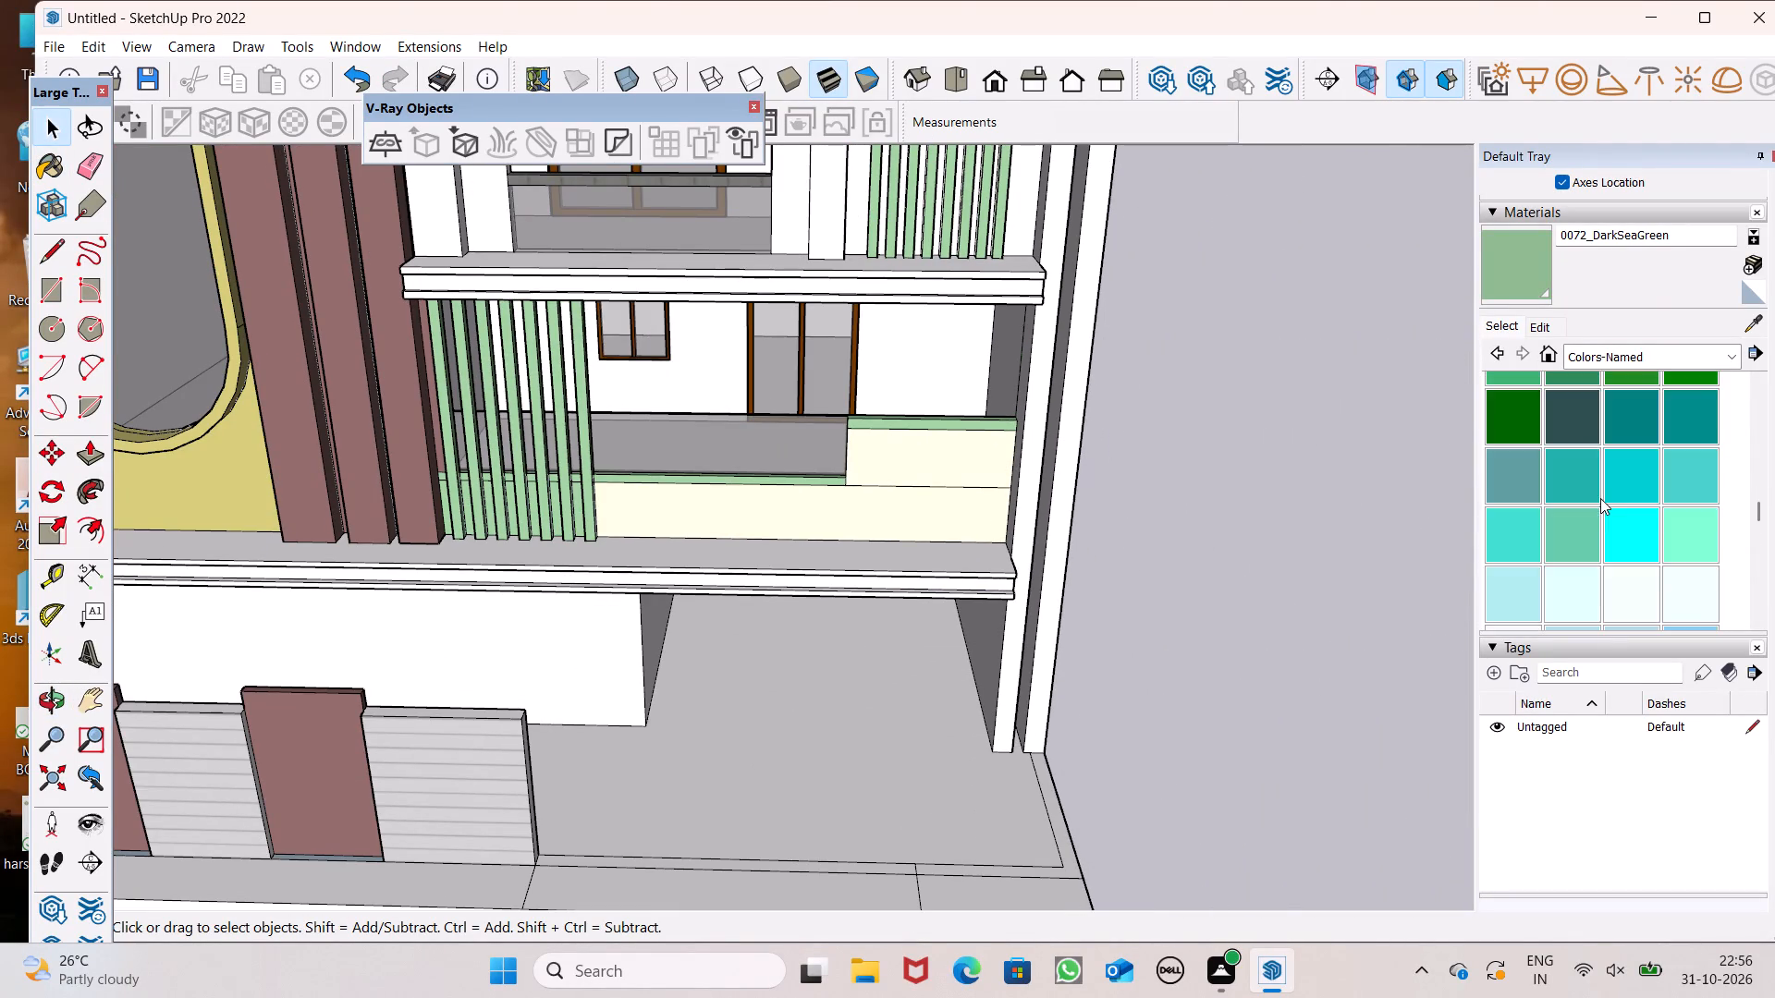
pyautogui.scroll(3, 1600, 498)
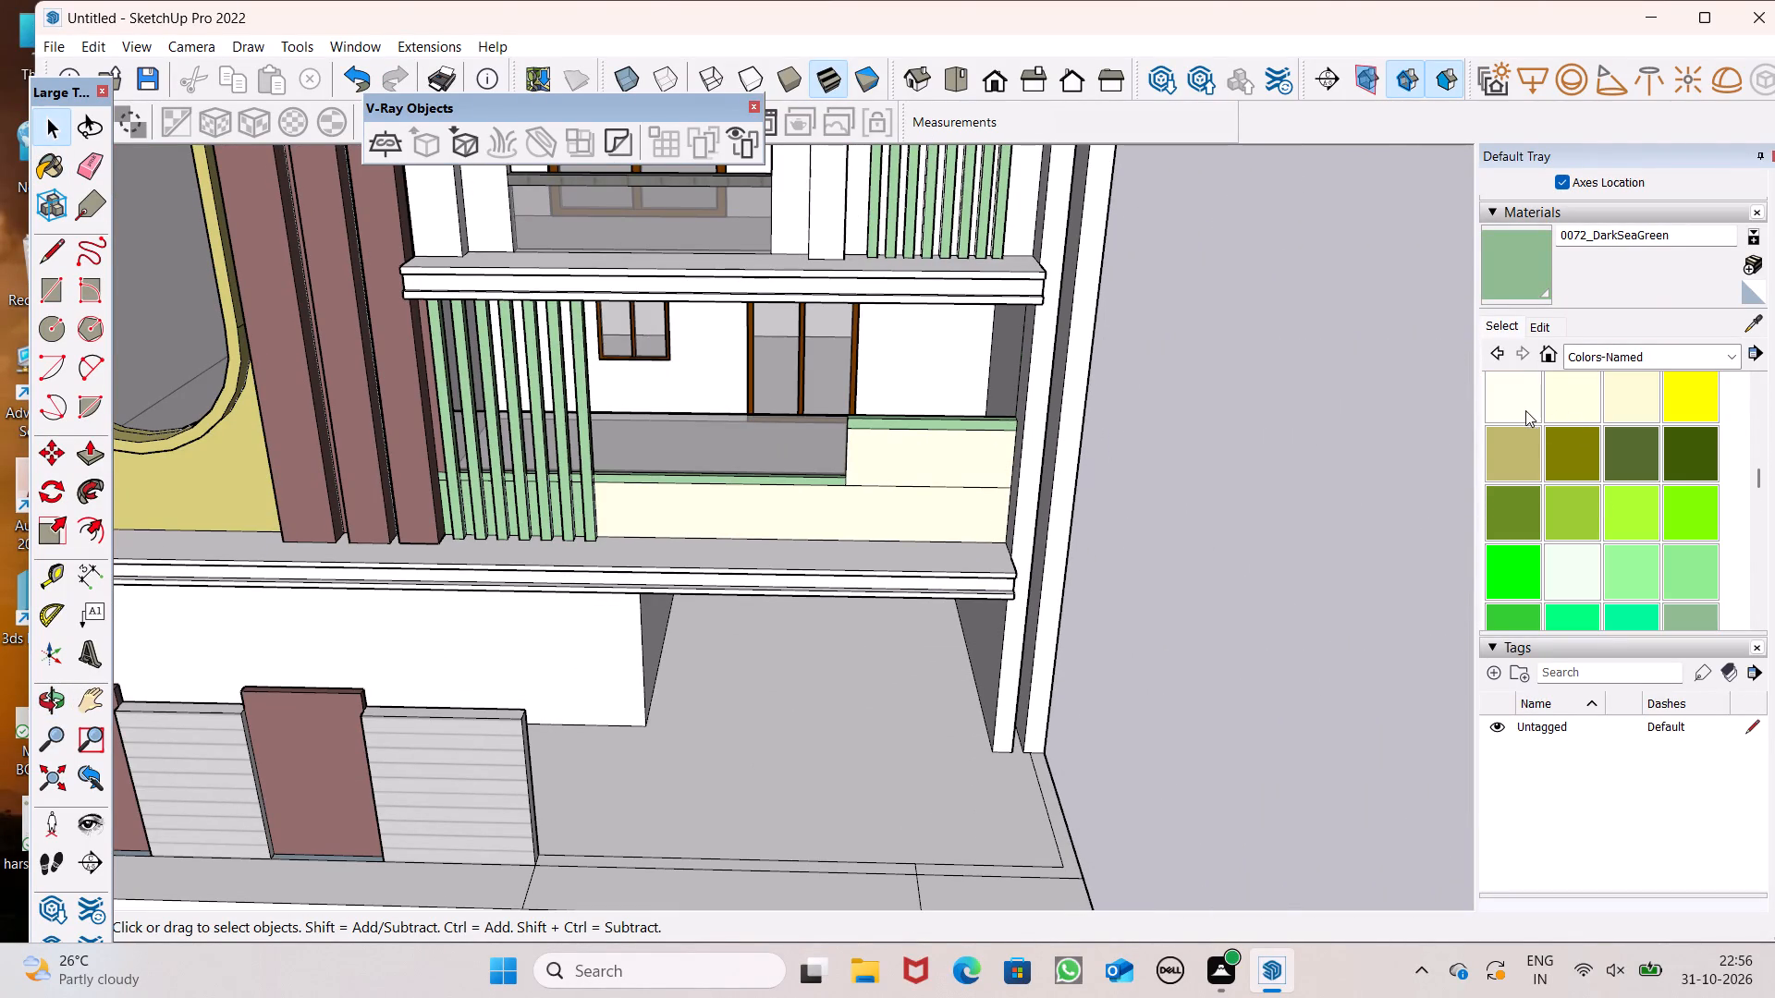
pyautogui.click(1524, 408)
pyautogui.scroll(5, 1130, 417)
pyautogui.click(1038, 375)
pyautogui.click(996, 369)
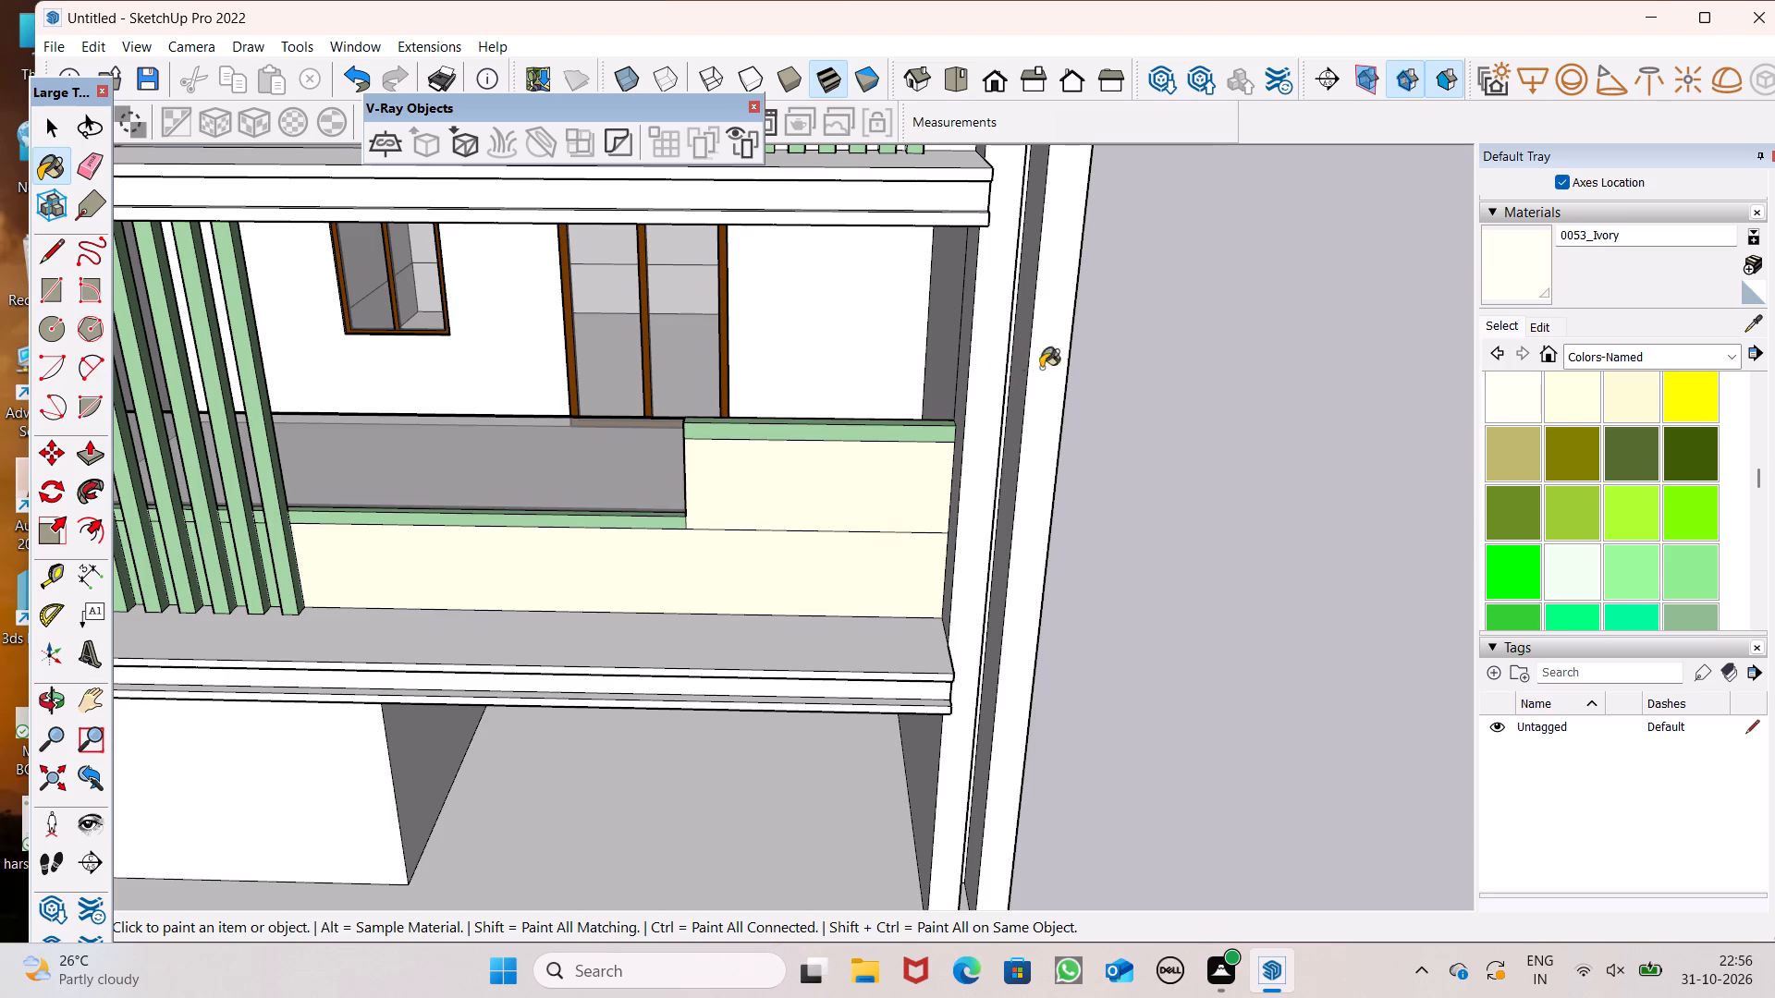
# Paint the two front faces of the tall grooved end column with 0054_LightYellow.
pyautogui.click(1559, 404)
pyautogui.scroll(5, 1105, 399)
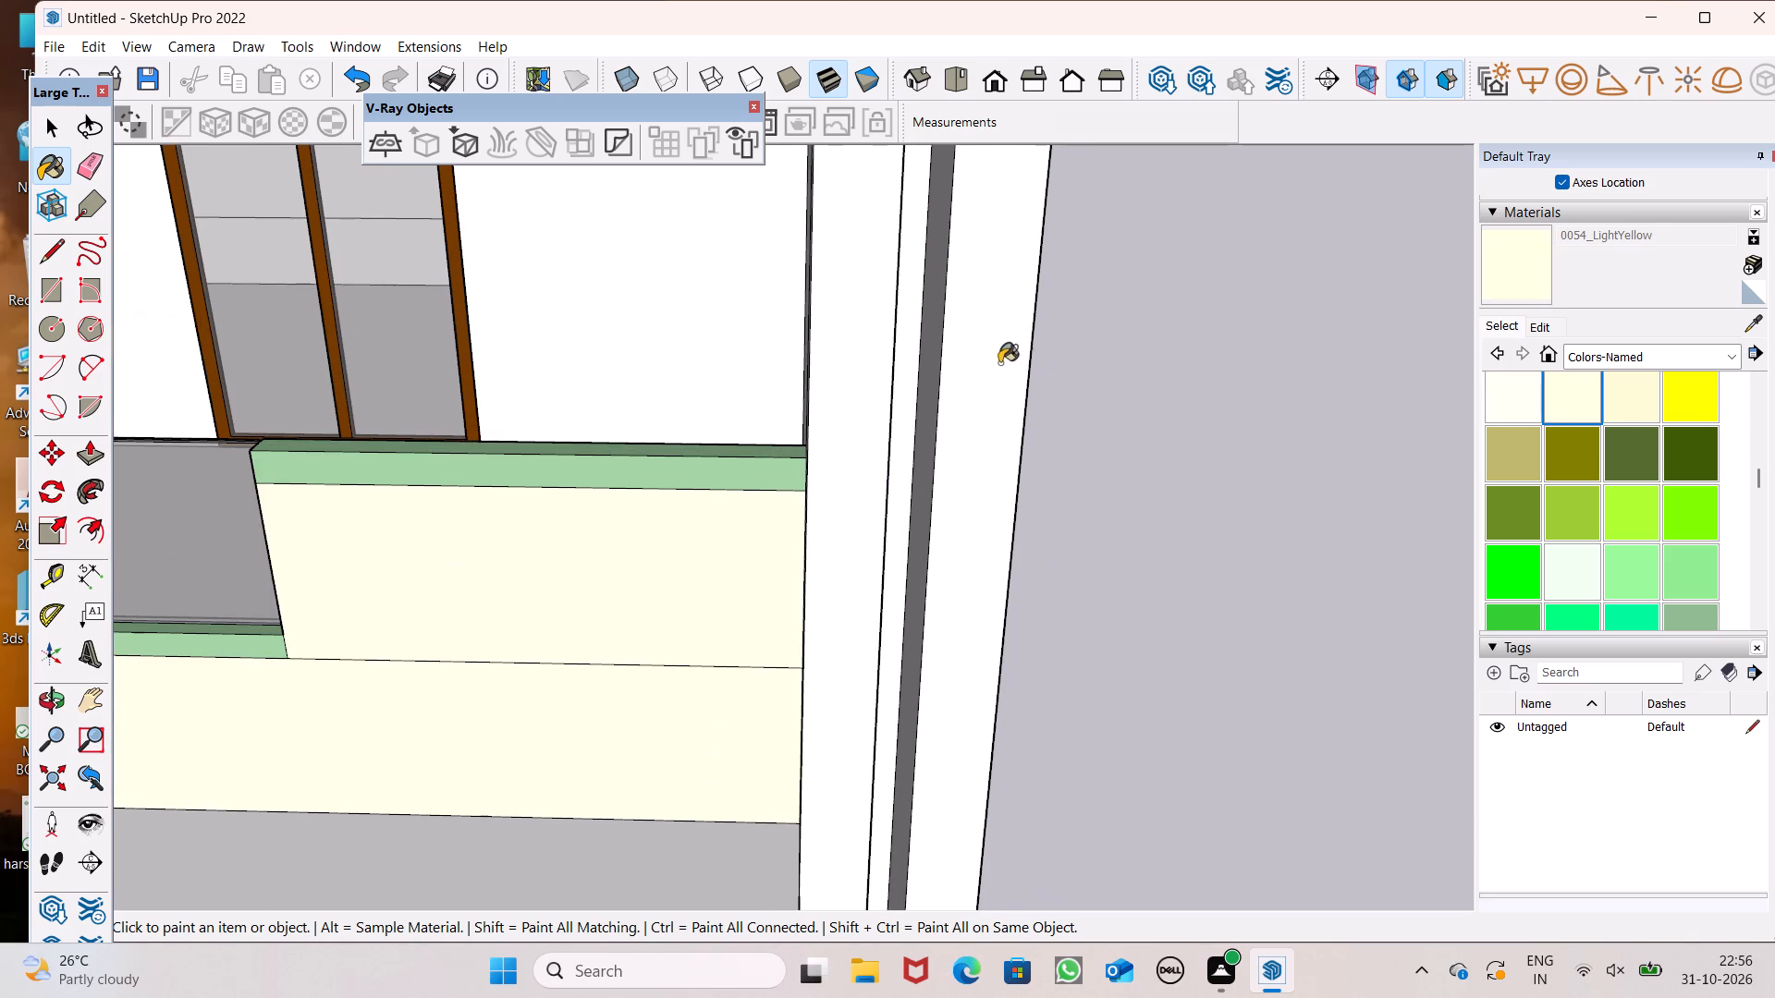
pyautogui.click(997, 361)
pyautogui.click(859, 297)
# Paint the end column's groove faces and its inner side face beside the lower balcony with 0054_LightYellow.
pyautogui.scroll(-6, 1013, 368)
pyautogui.moveTo(1038, 451); pyautogui.dragTo(890, 795, button='middle')
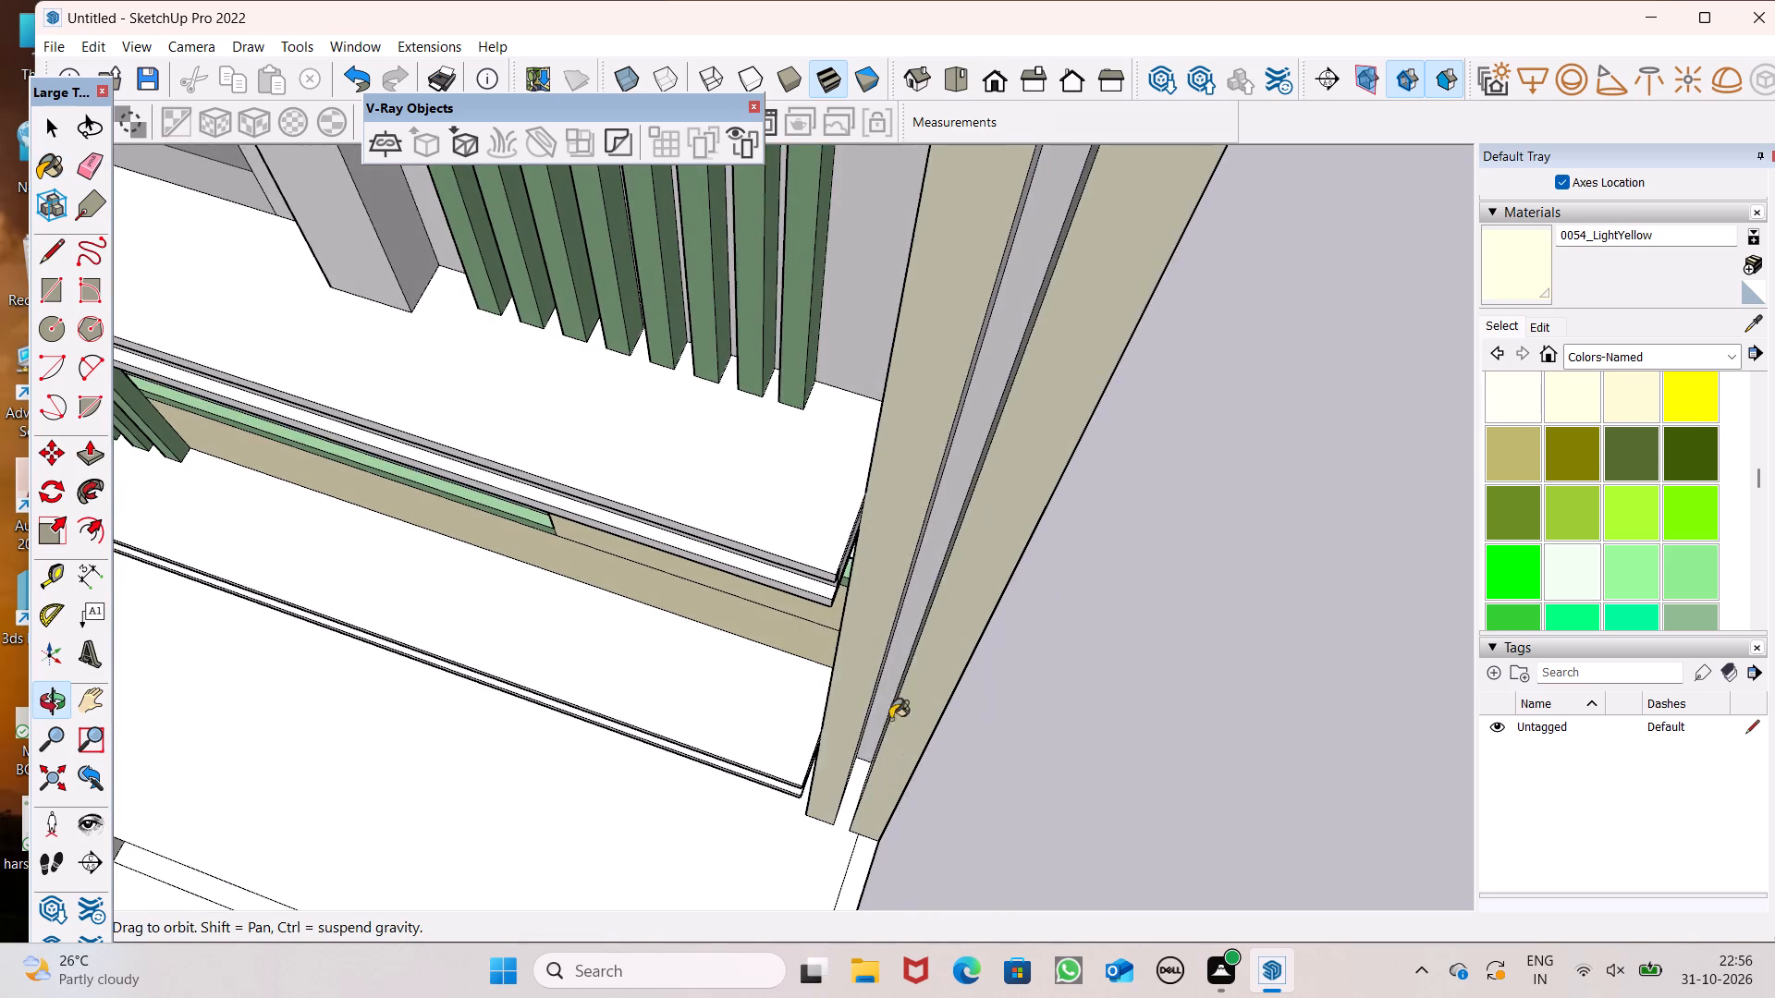
pyautogui.scroll(7, 933, 520)
pyautogui.click(966, 424)
pyautogui.click(941, 412)
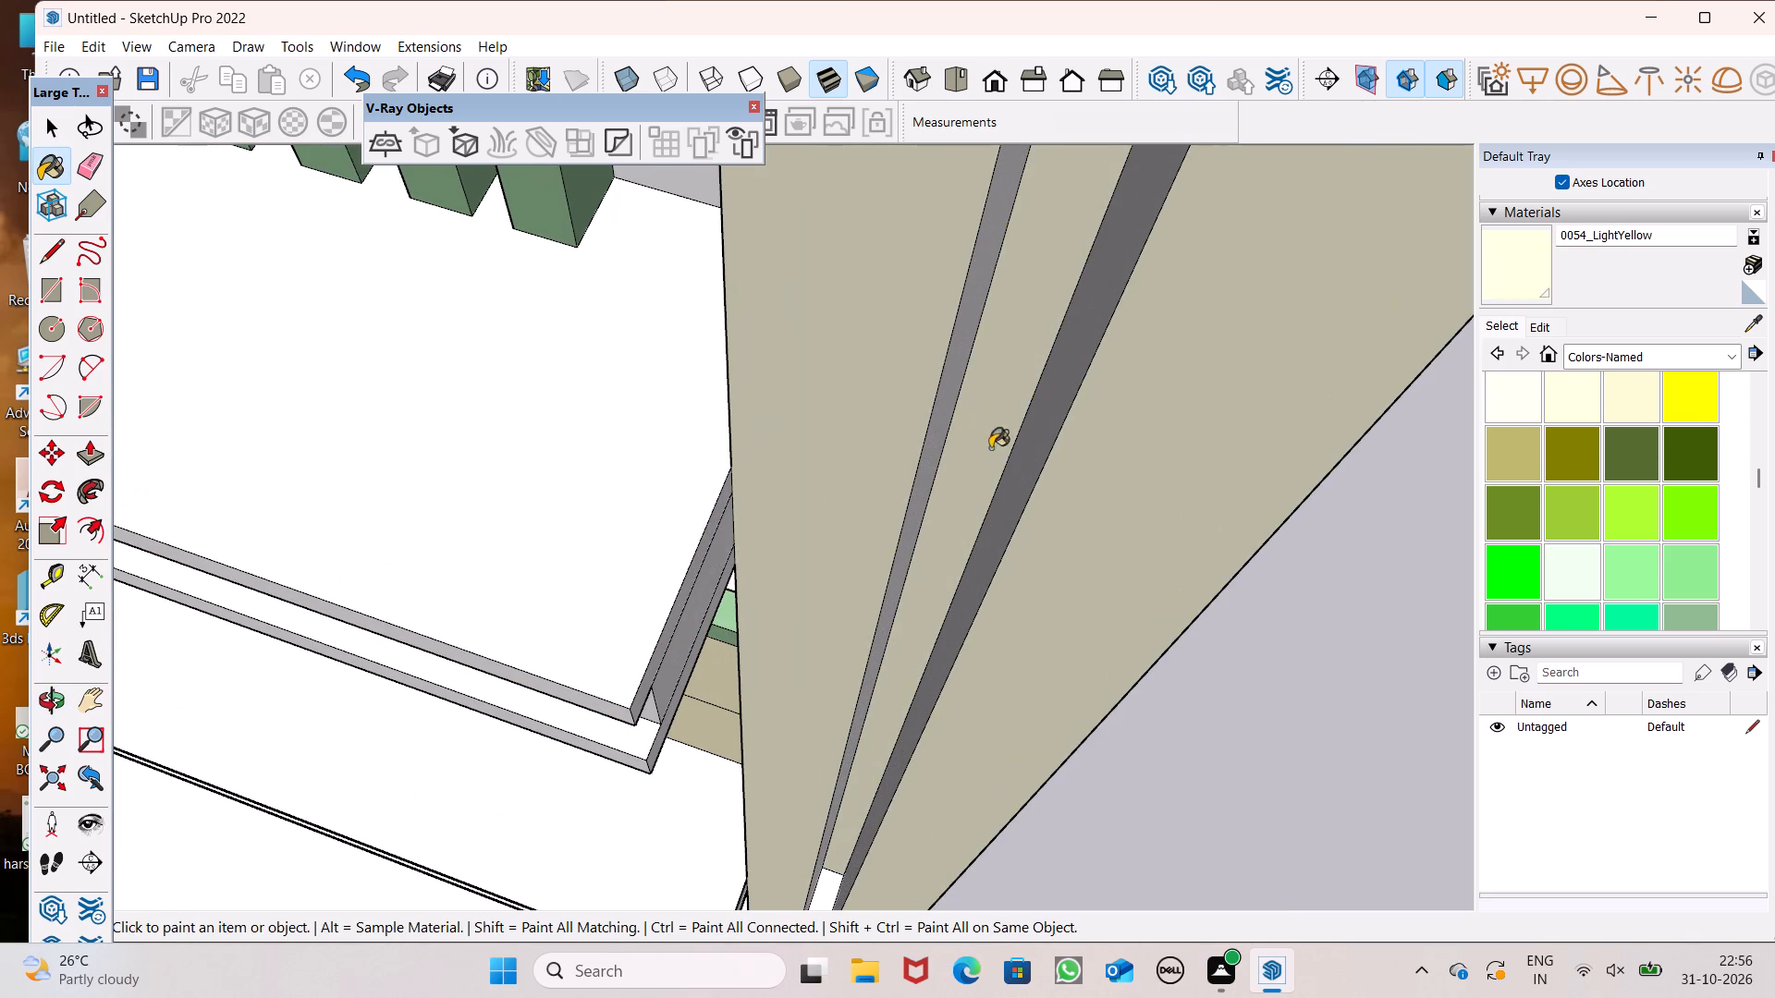
pyautogui.click(1038, 446)
pyautogui.scroll(-6, 1038, 440)
pyautogui.moveTo(1026, 516); pyautogui.dragTo(1302, 352, button='middle')
pyautogui.scroll(-5, 1069, 377)
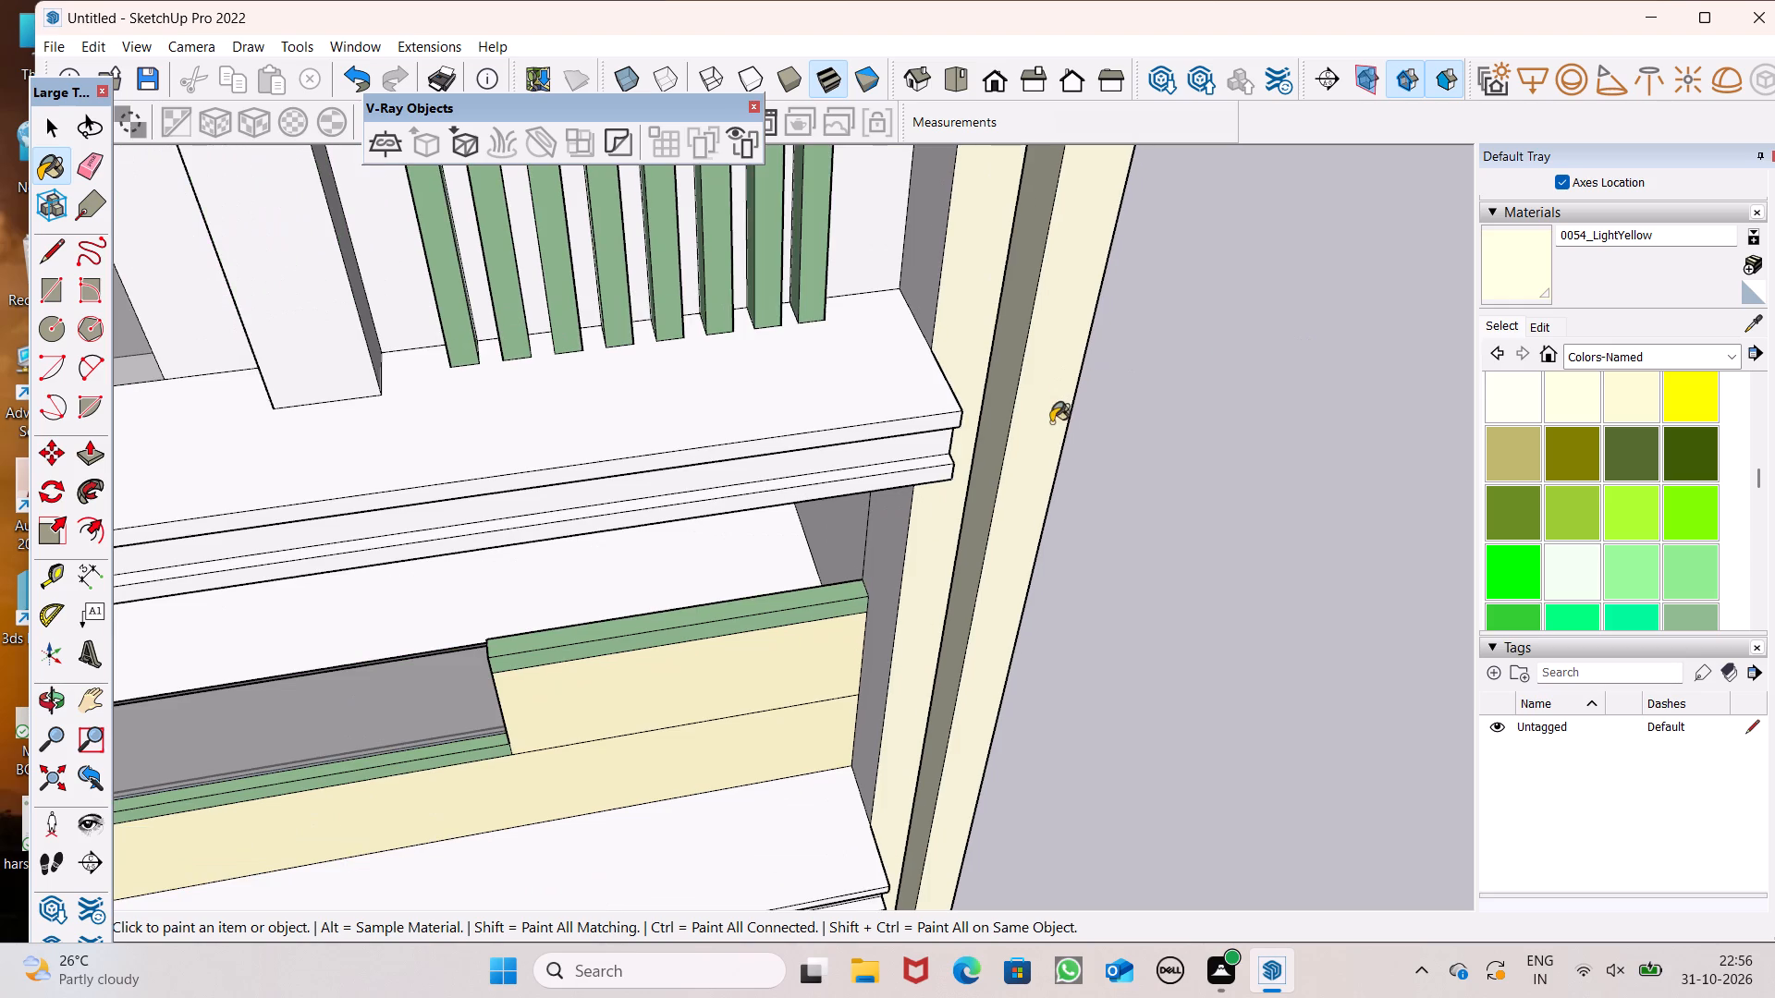
pyautogui.scroll(3, 957, 529)
pyautogui.click(894, 546)
pyautogui.scroll(-6, 1096, 533)
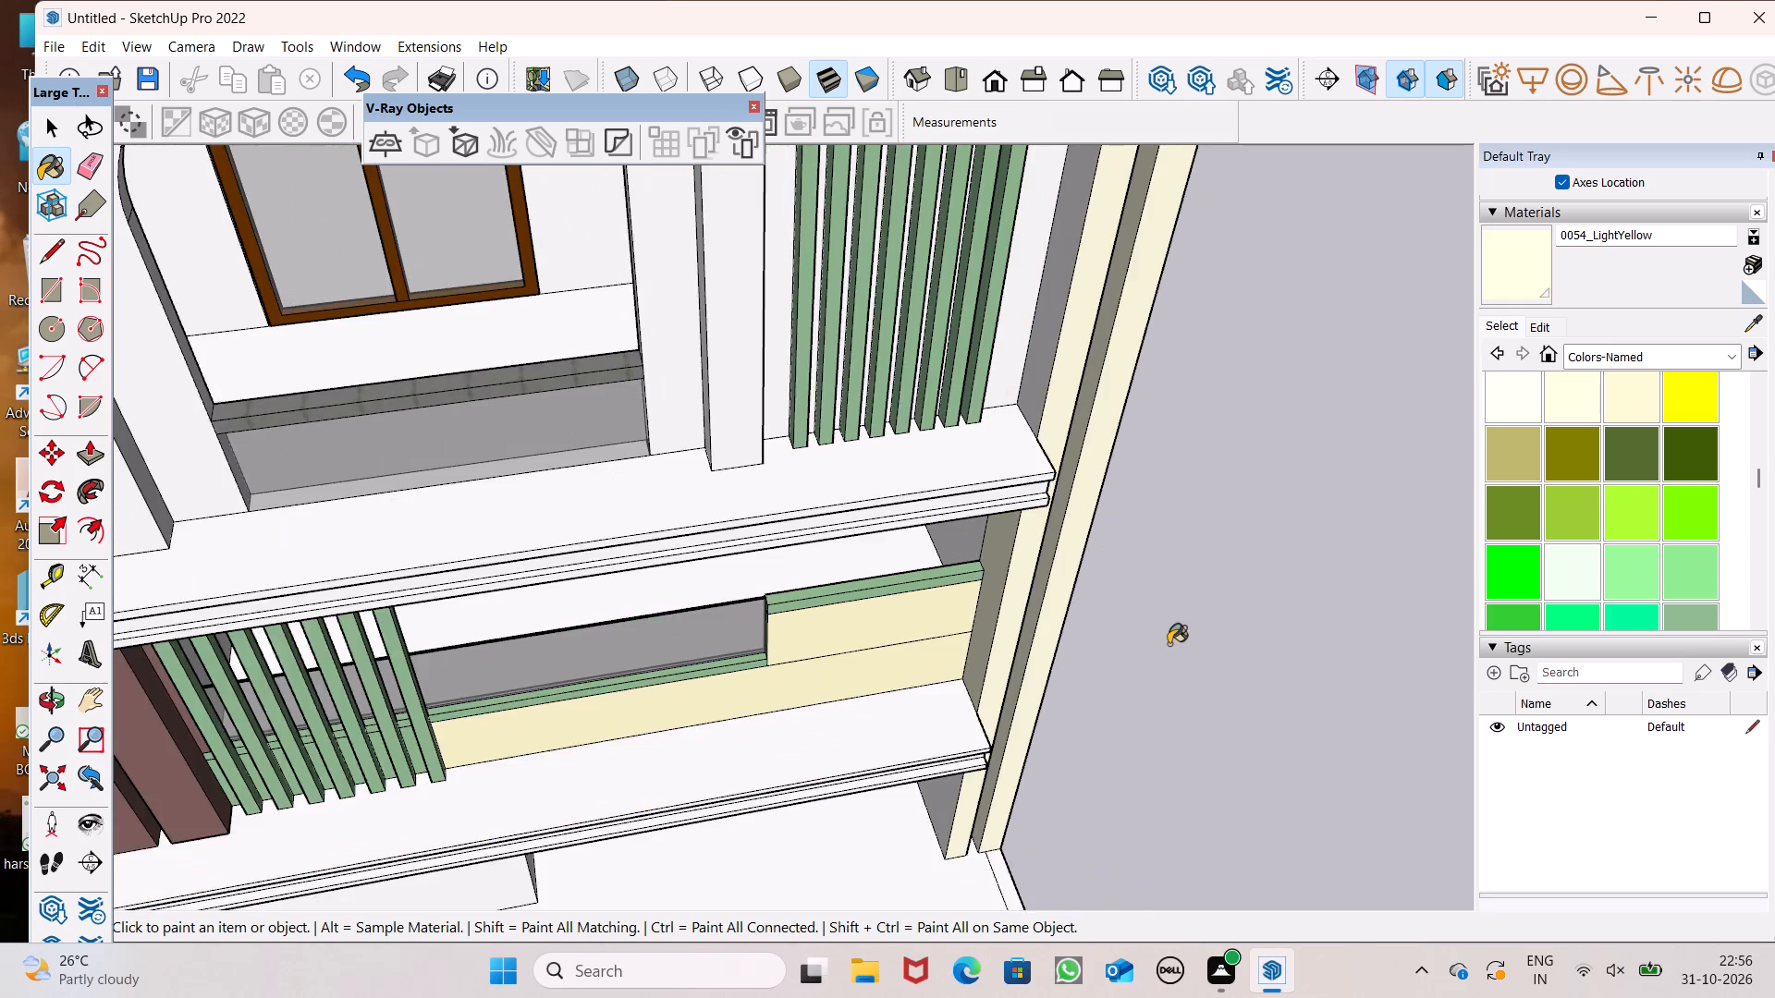
# Paint the lower balcony's back wall around the window and door, plus its adjoining side wall, with 0054_LightYellow.
pyautogui.scroll(-4, 1169, 656)
pyautogui.scroll(-3, 1086, 295)
pyautogui.moveTo(1019, 487); pyautogui.dragTo(940, 205, button='middle')
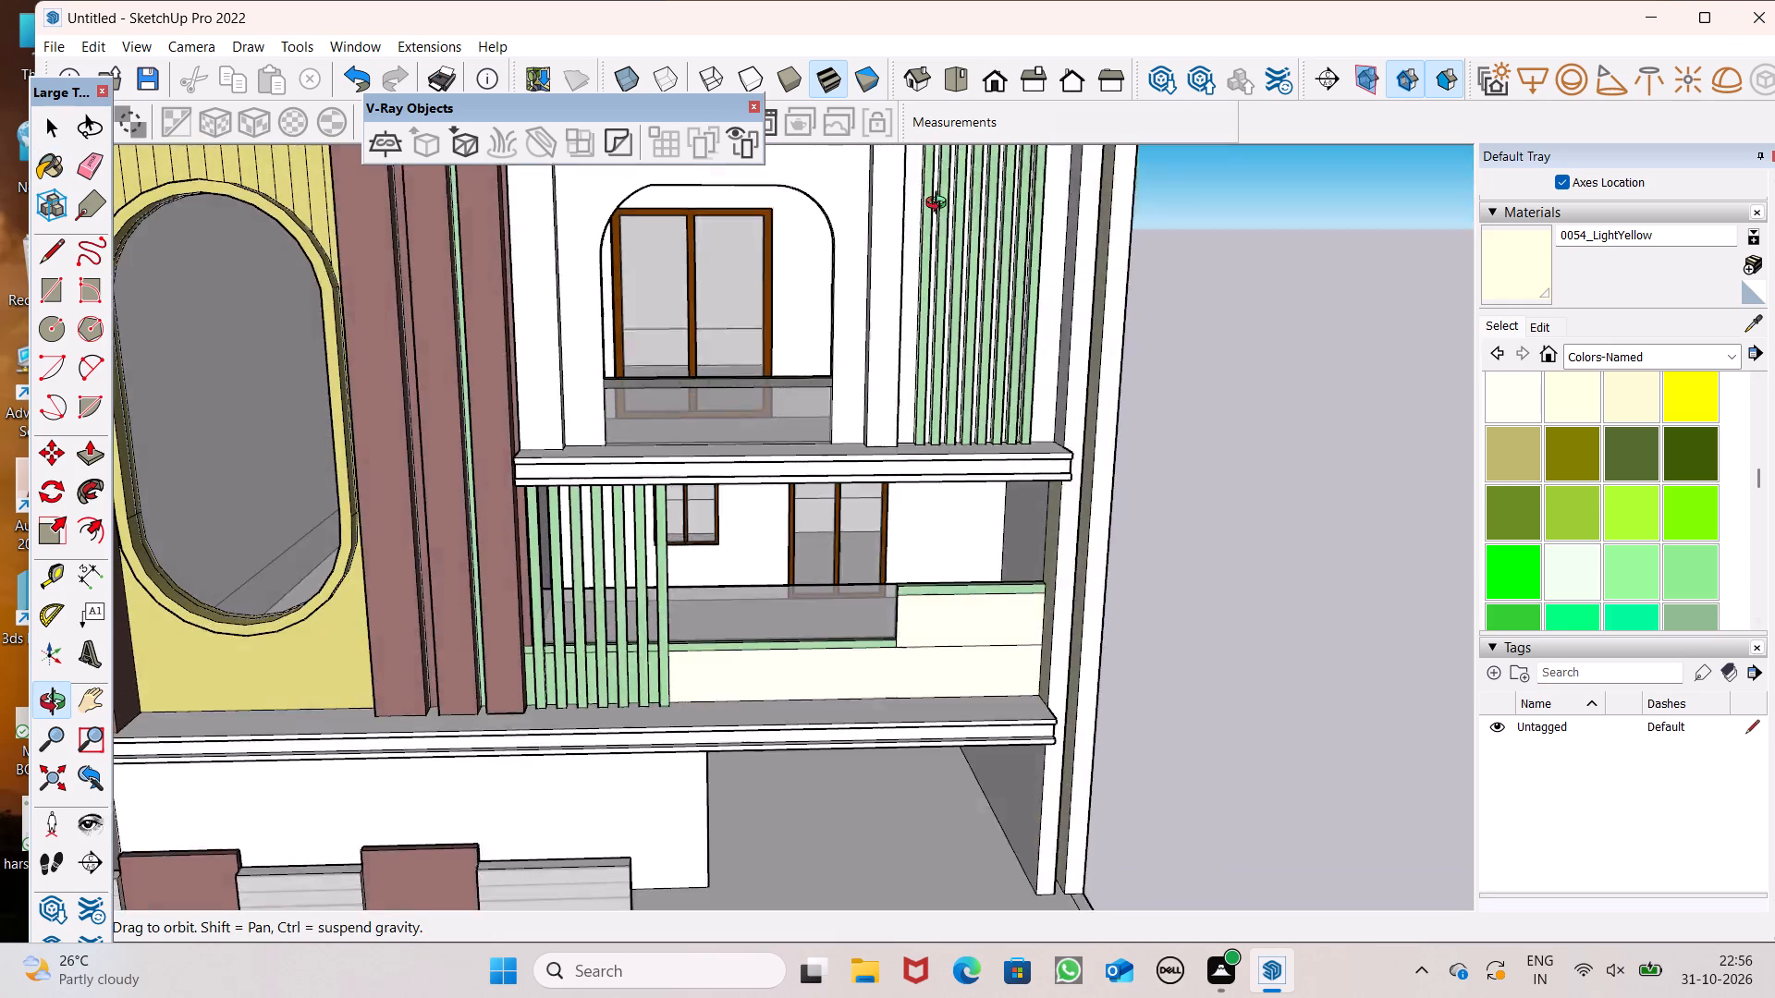
pyautogui.moveTo(940, 205); pyautogui.dragTo(942, 173, button='middle')
pyautogui.click(945, 533)
pyautogui.scroll(-5, 927, 433)
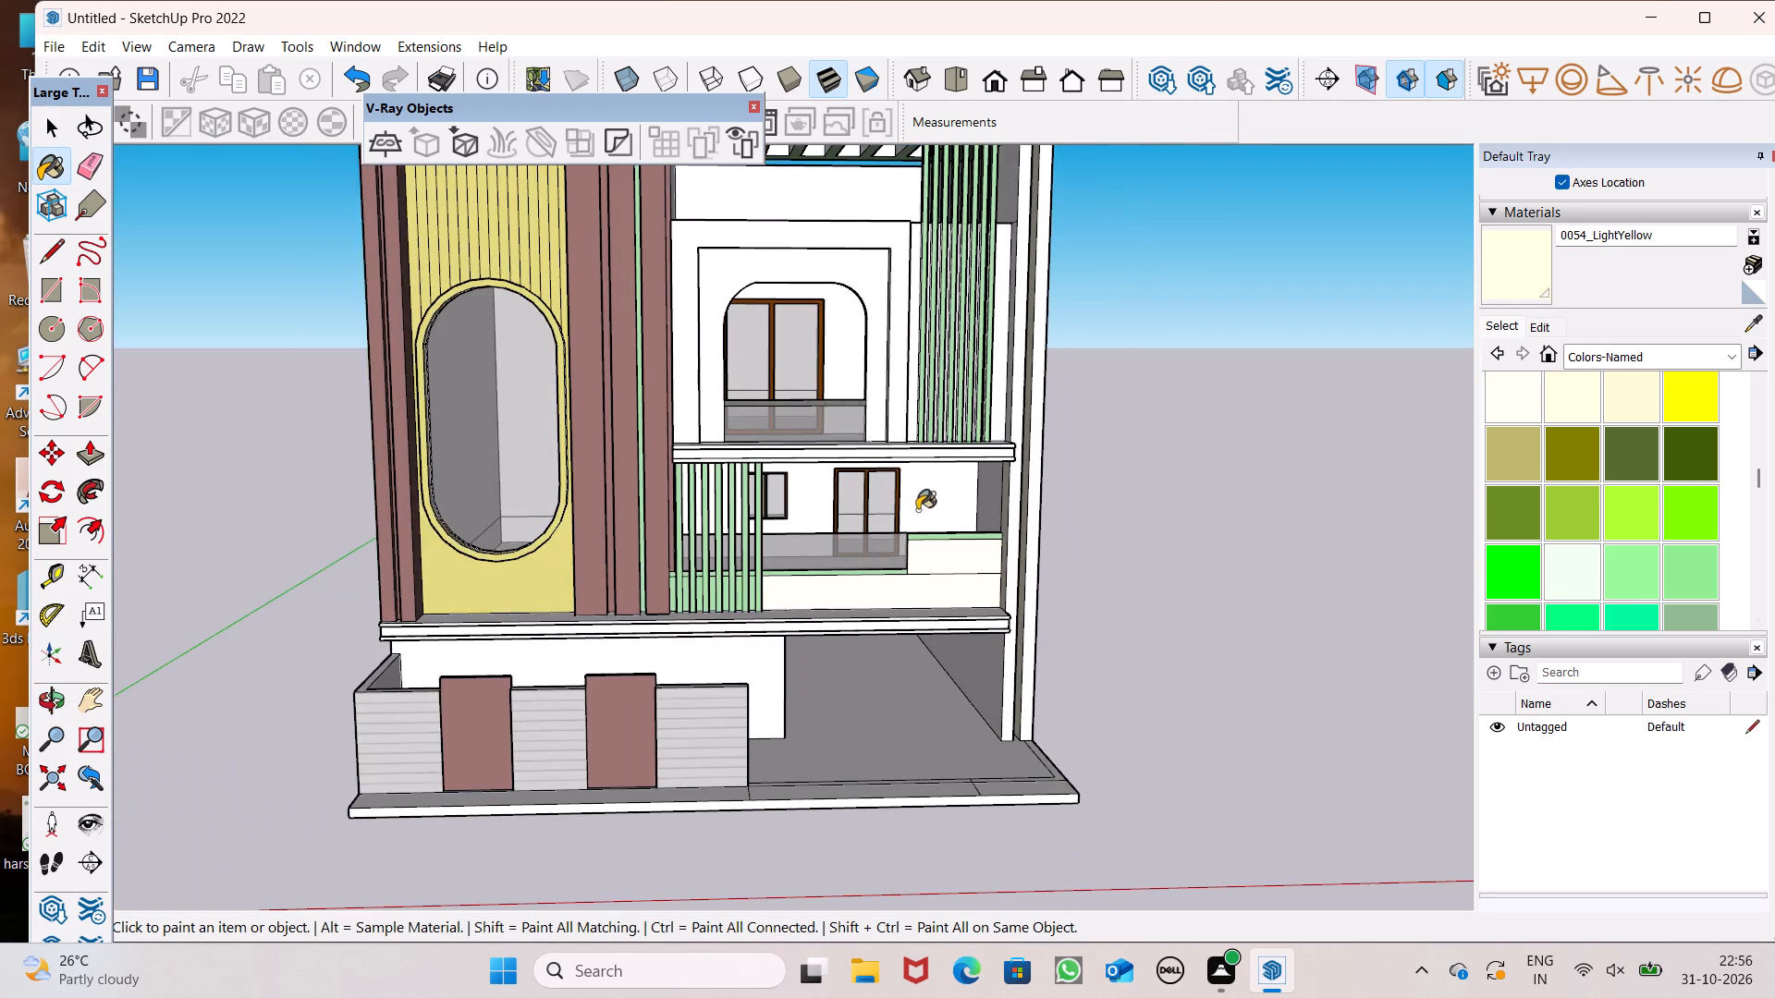
pyautogui.scroll(8, 915, 509)
pyautogui.moveTo(998, 512); pyautogui.dragTo(658, 536, button='middle')
pyautogui.scroll(1, 658, 536)
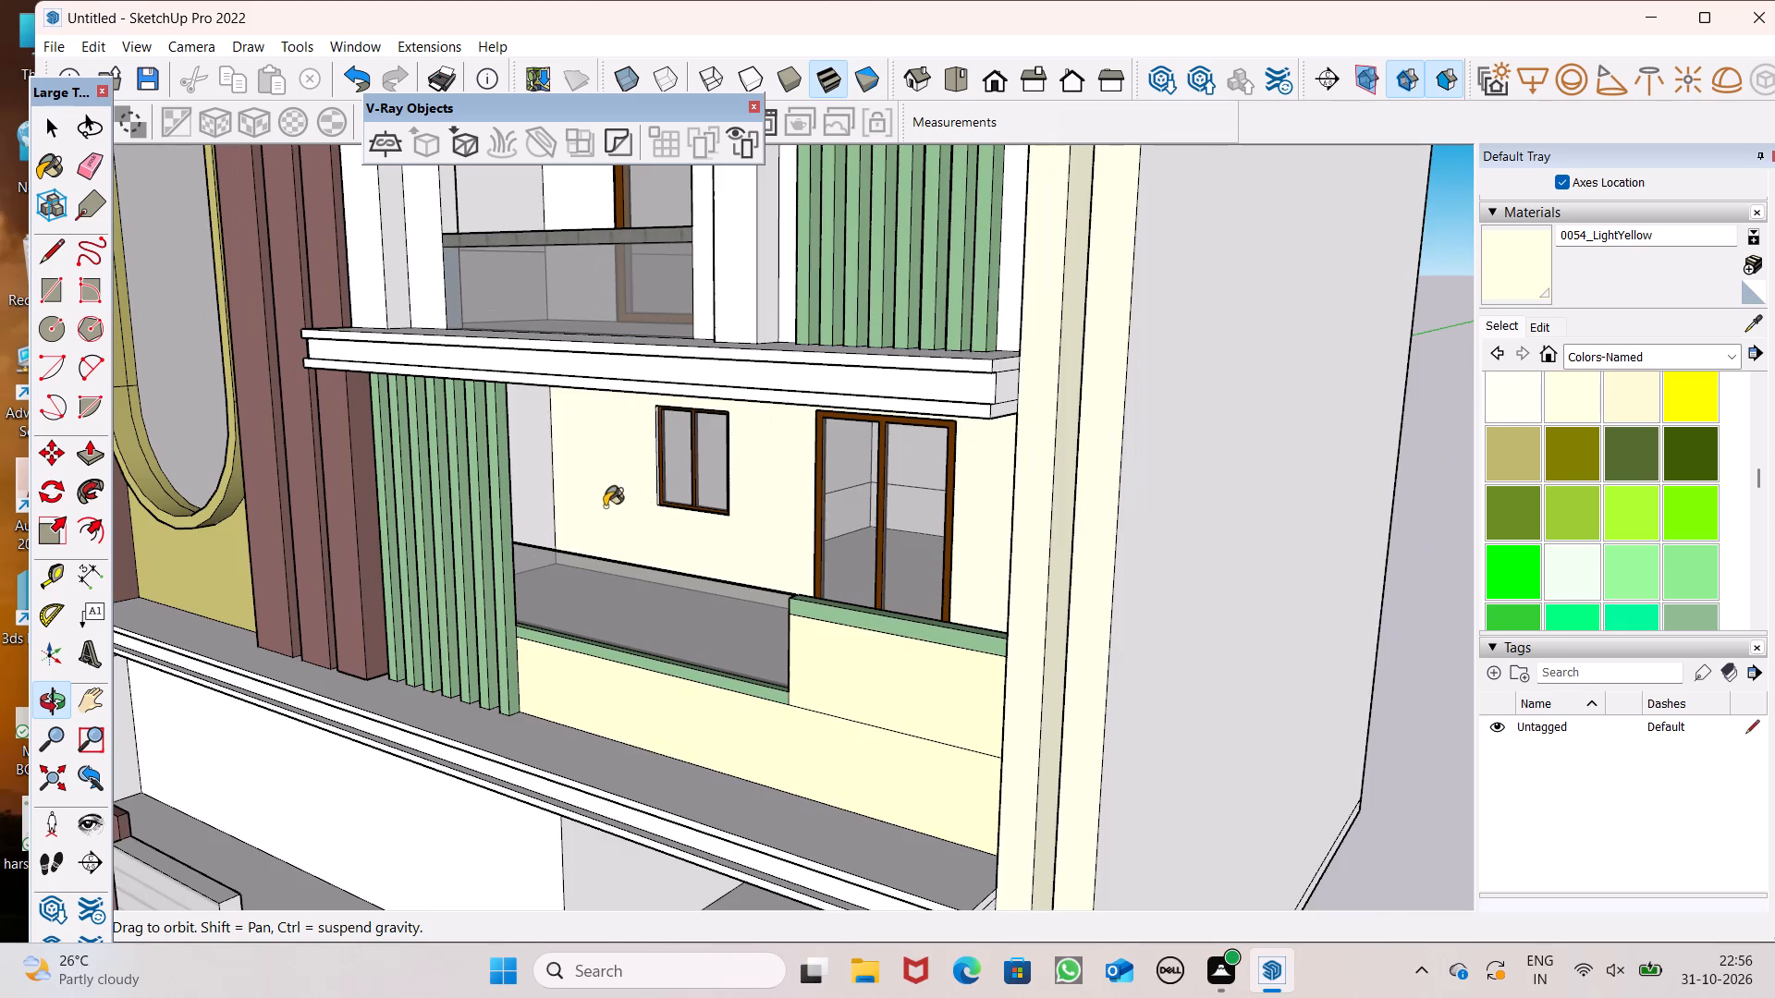
pyautogui.click(527, 474)
# Paint the upper balcony's back wall, seen through the arched opening, with 0054_LightYellow.
pyautogui.scroll(-4, 900, 432)
pyautogui.moveTo(887, 461); pyautogui.dragTo(1049, 313, button='middle')
pyautogui.scroll(-3, 1035, 388)
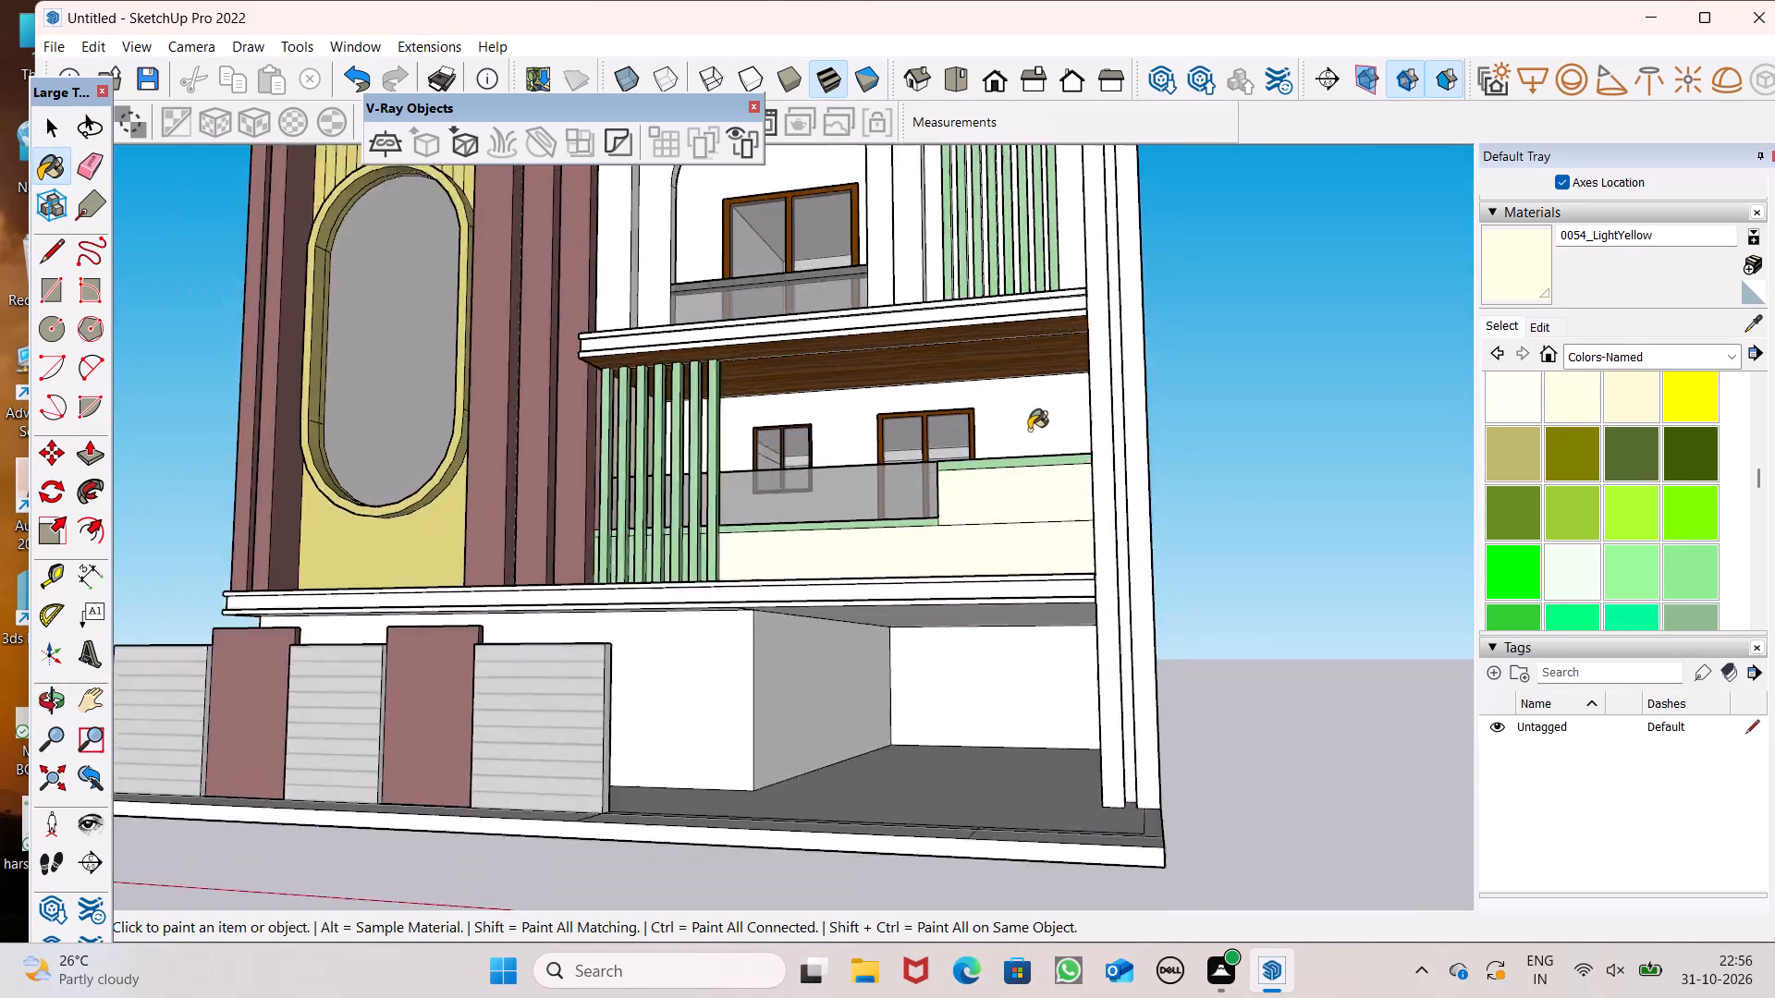
pyautogui.scroll(-3, 1029, 430)
pyautogui.moveTo(1004, 305); pyautogui.dragTo(1094, 77, button='middle')
pyautogui.scroll(6, 983, 183)
pyautogui.click(809, 400)
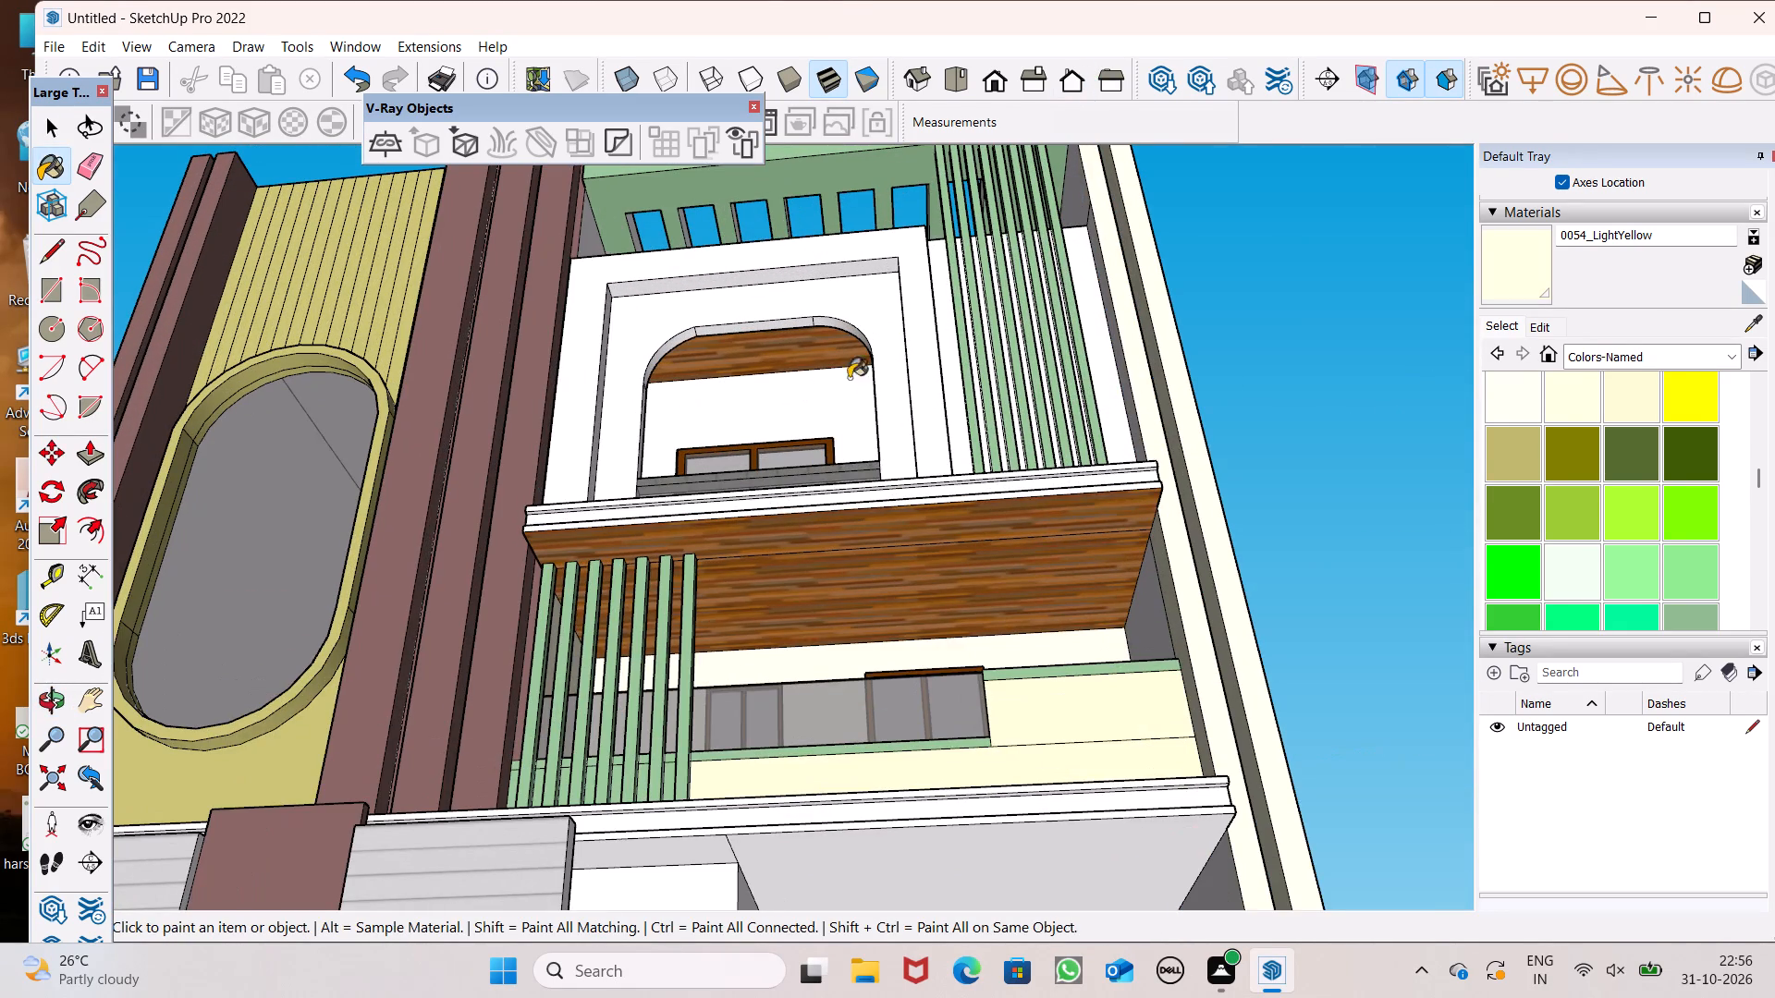
# Paint the front and outer side faces of the raised frame around the upper arched opening with 0054_LightYellow.
pyautogui.scroll(-3, 939, 328)
pyautogui.moveTo(941, 336); pyautogui.dragTo(1047, 716, button='middle')
pyautogui.scroll(-6, 1010, 569)
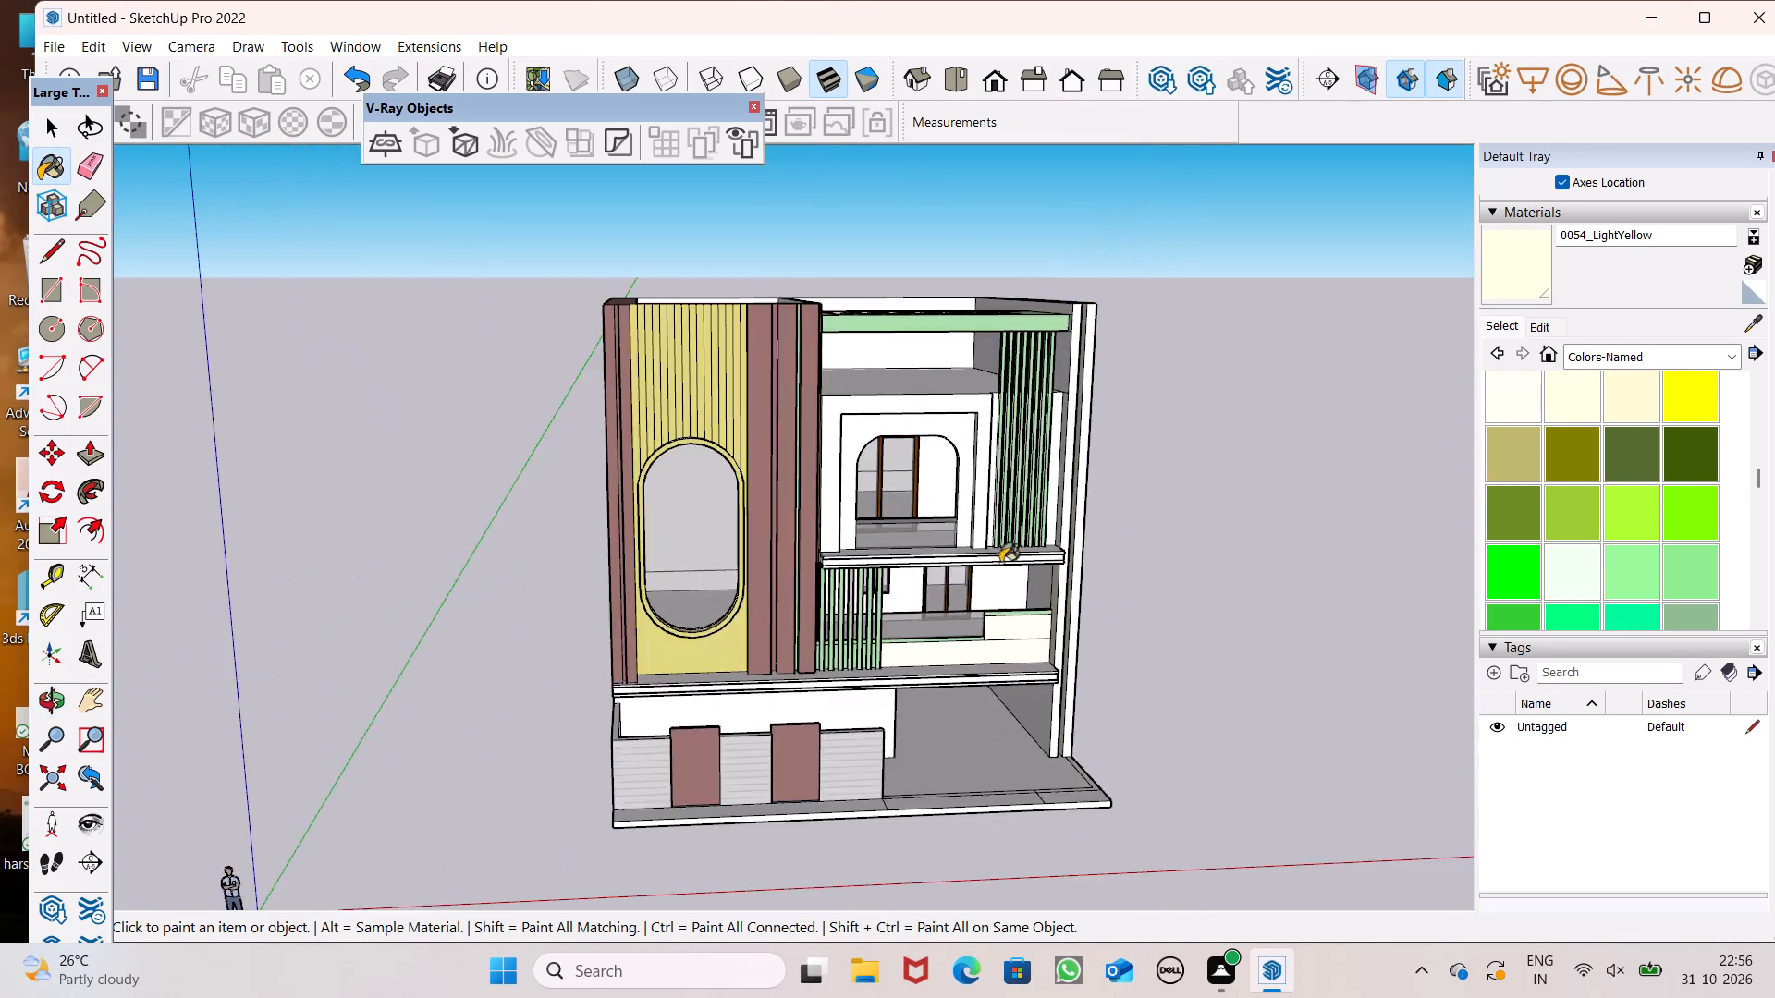
pyautogui.scroll(8, 943, 427)
pyautogui.click(928, 400)
pyautogui.moveTo(1025, 458); pyautogui.dragTo(991, 436, button='middle')
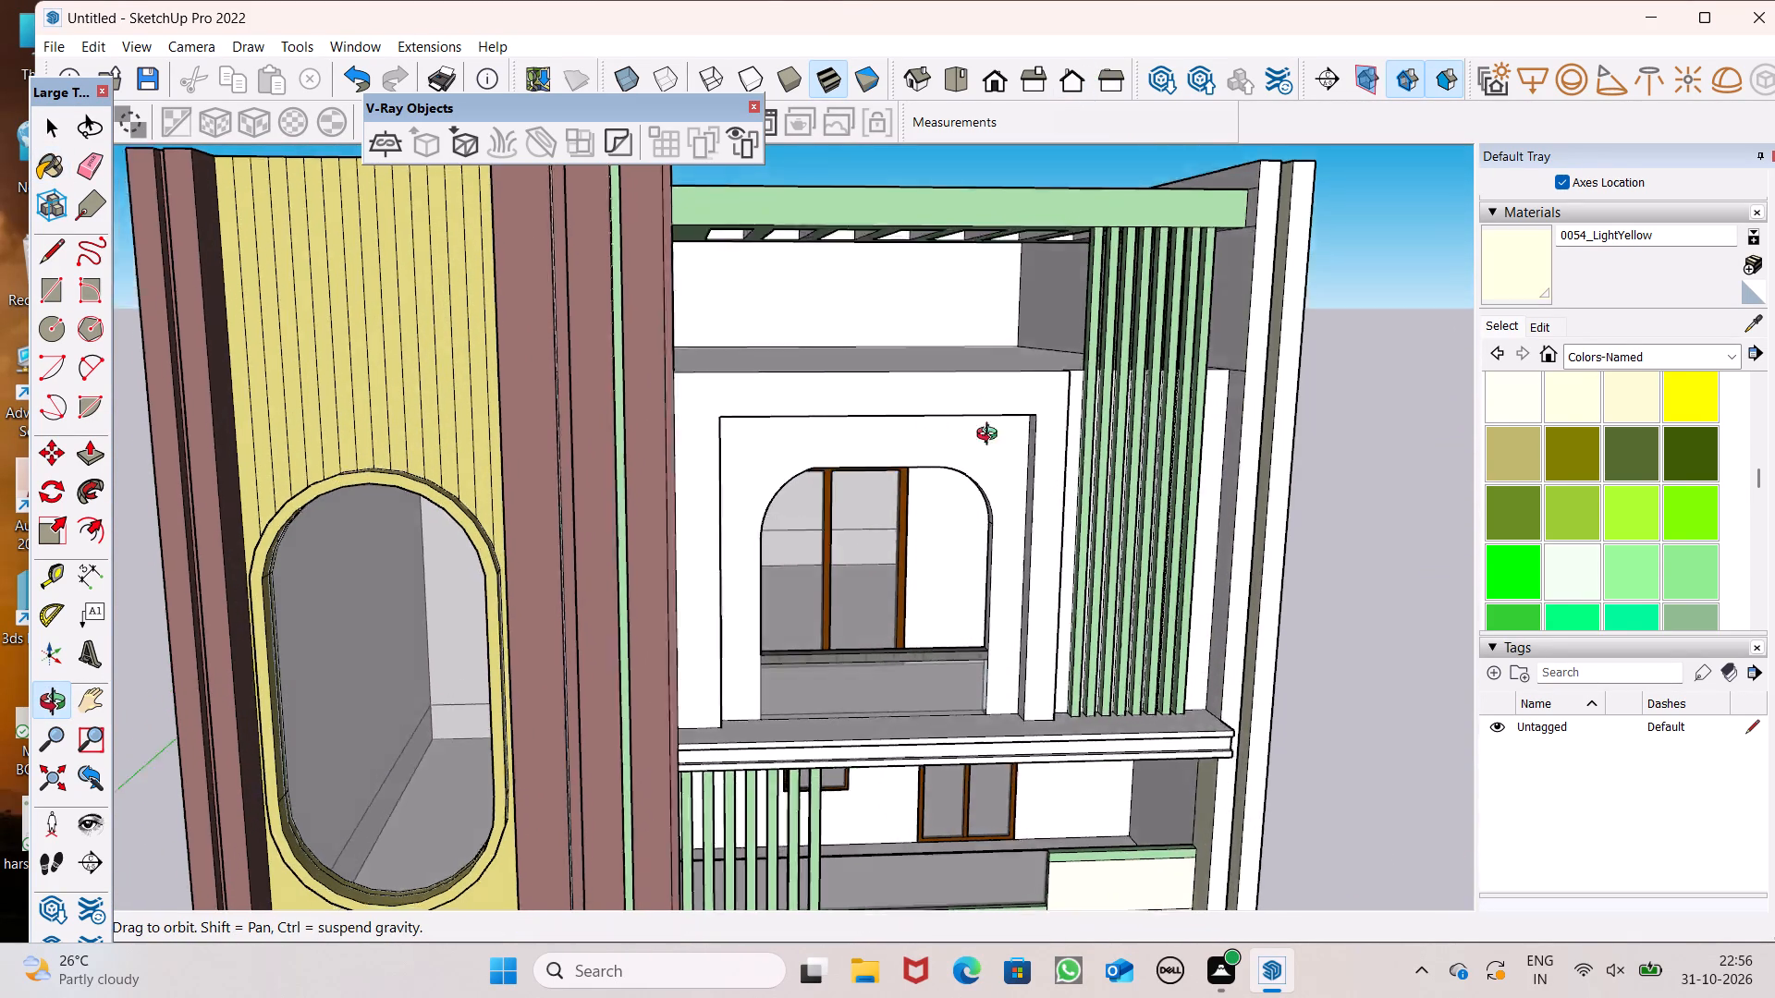
pyautogui.moveTo(991, 436); pyautogui.dragTo(615, 468, button='middle')
pyautogui.scroll(1, 615, 468)
pyautogui.scroll(4, 983, 481)
pyautogui.click(953, 427)
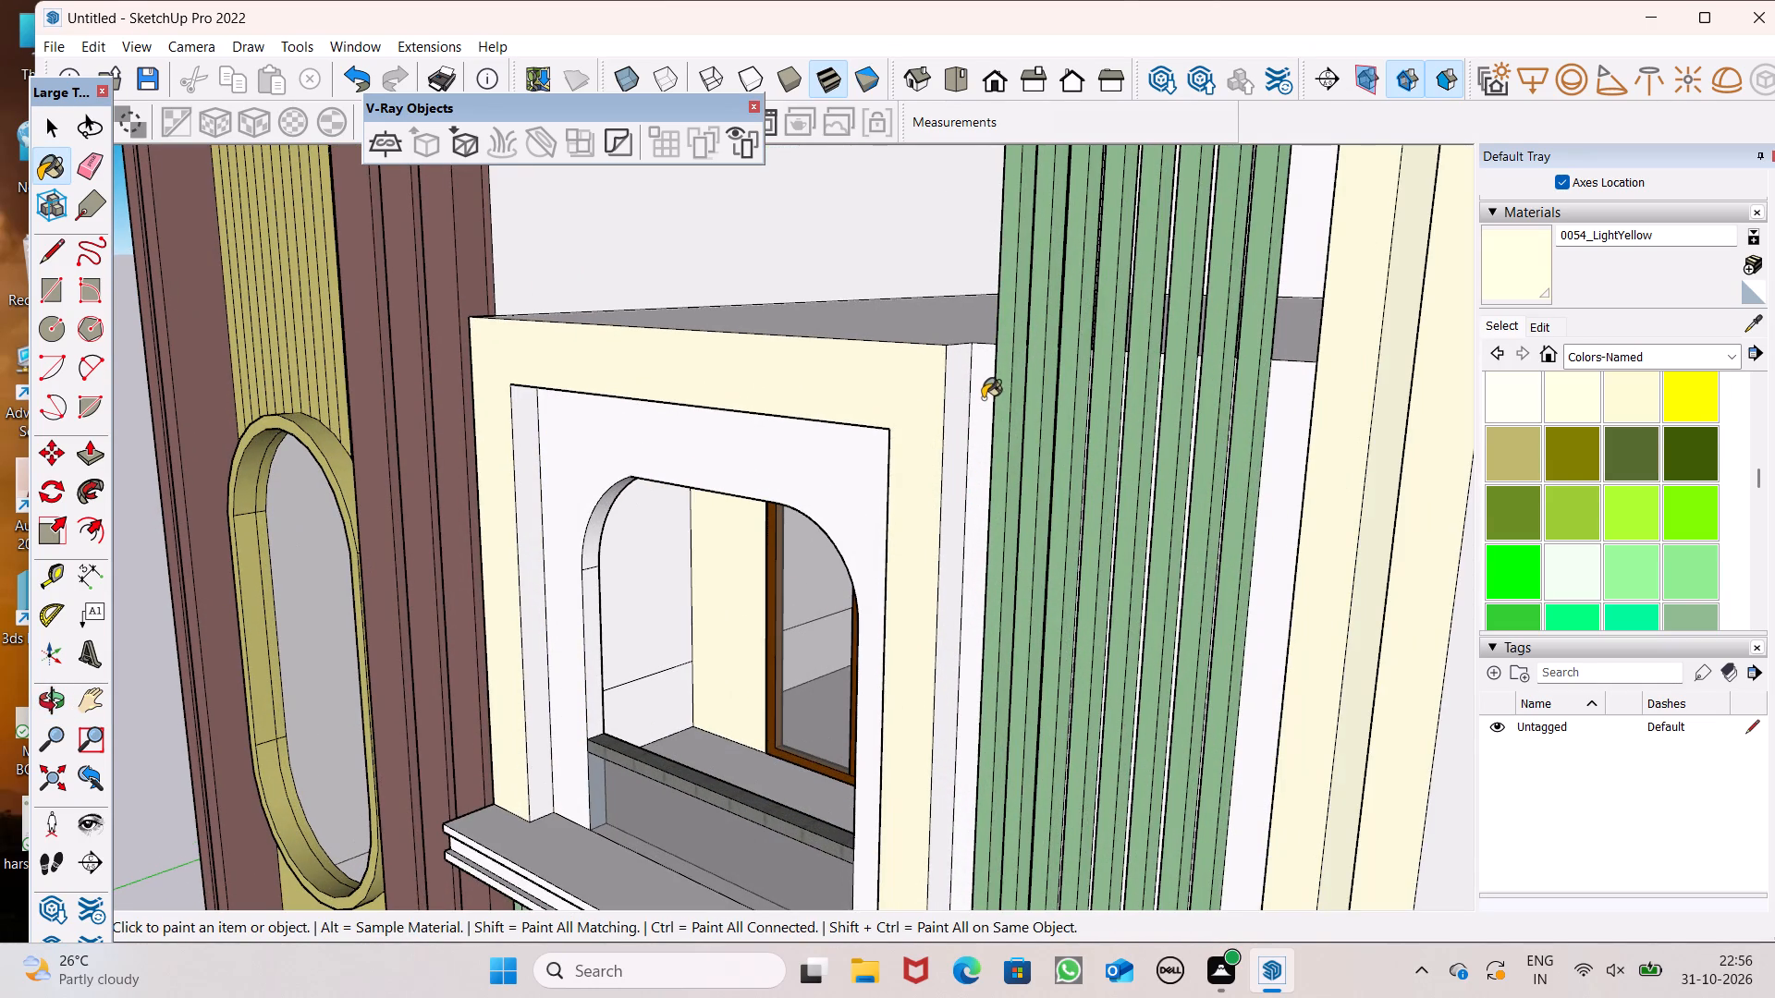
# Paint the upper-floor wall areas at both ends of the green vertical slats with 0054_LightYellow.
pyautogui.click(983, 392)
pyautogui.moveTo(964, 434); pyautogui.dragTo(1079, 473, button='middle')
pyautogui.click(1430, 496)
# Paint the upper wall strips between the green slats nearest the end column with 0054_LightYellow.
pyautogui.scroll(5, 1393, 443)
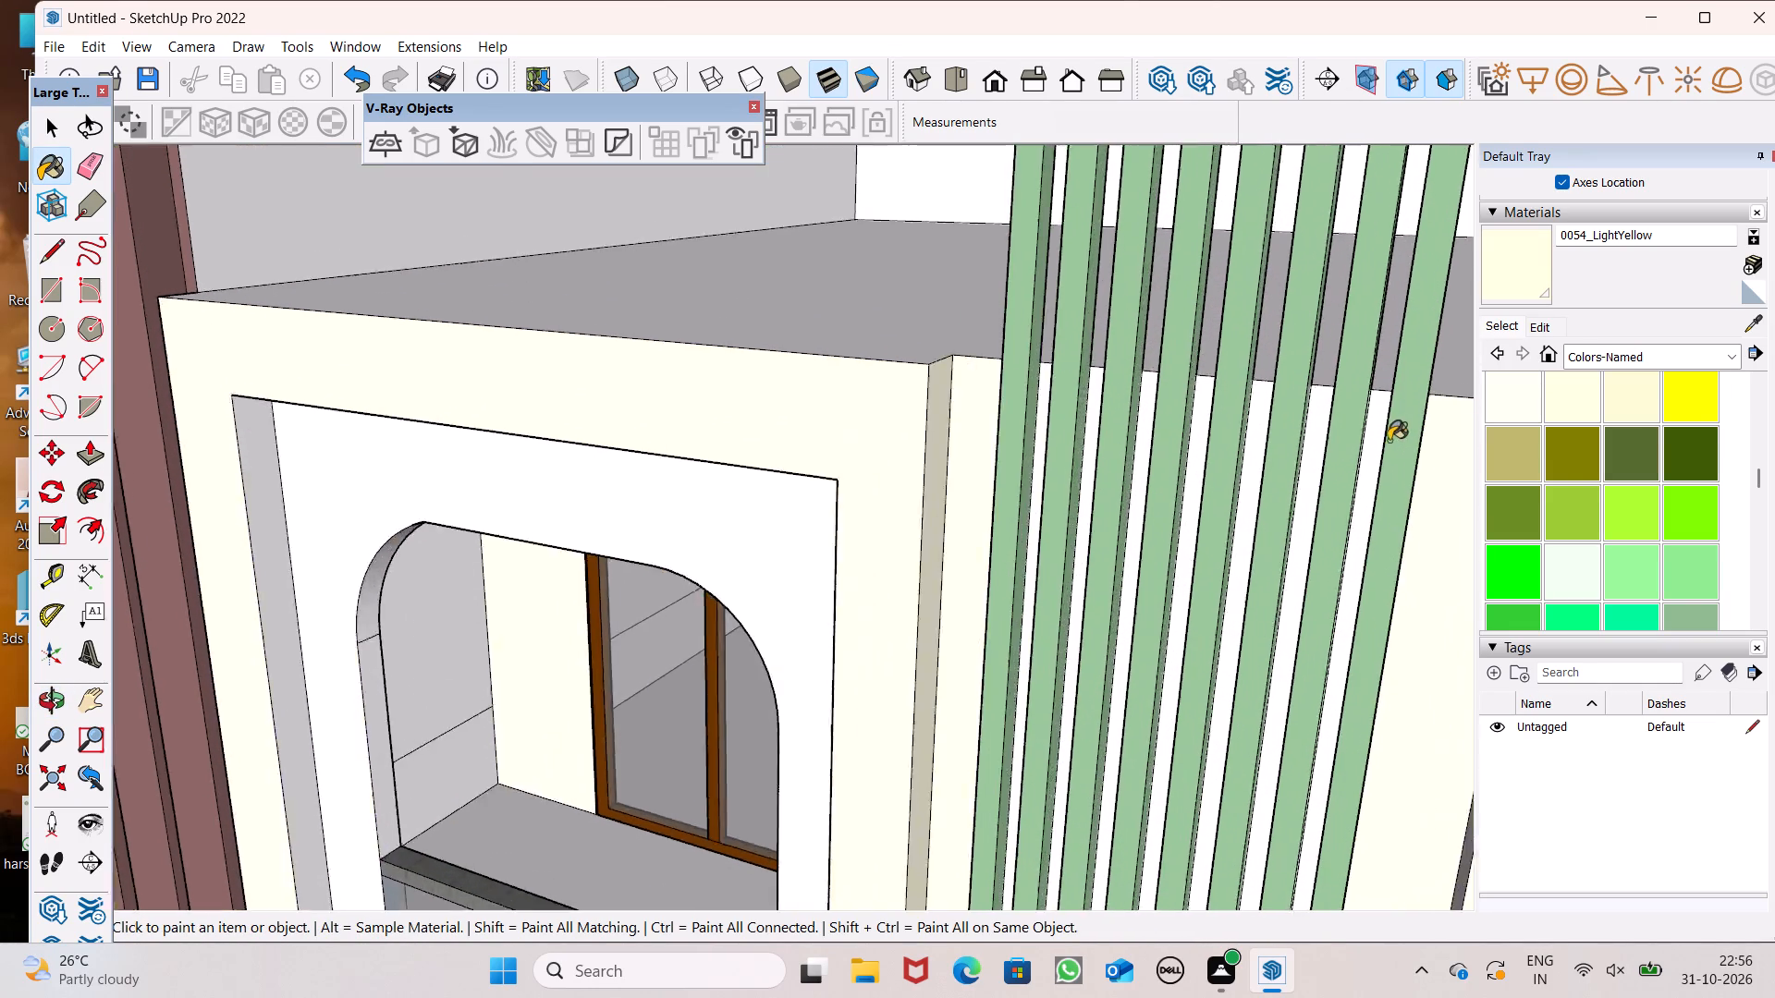
pyautogui.scroll(10, 1389, 441)
pyautogui.click(1396, 409)
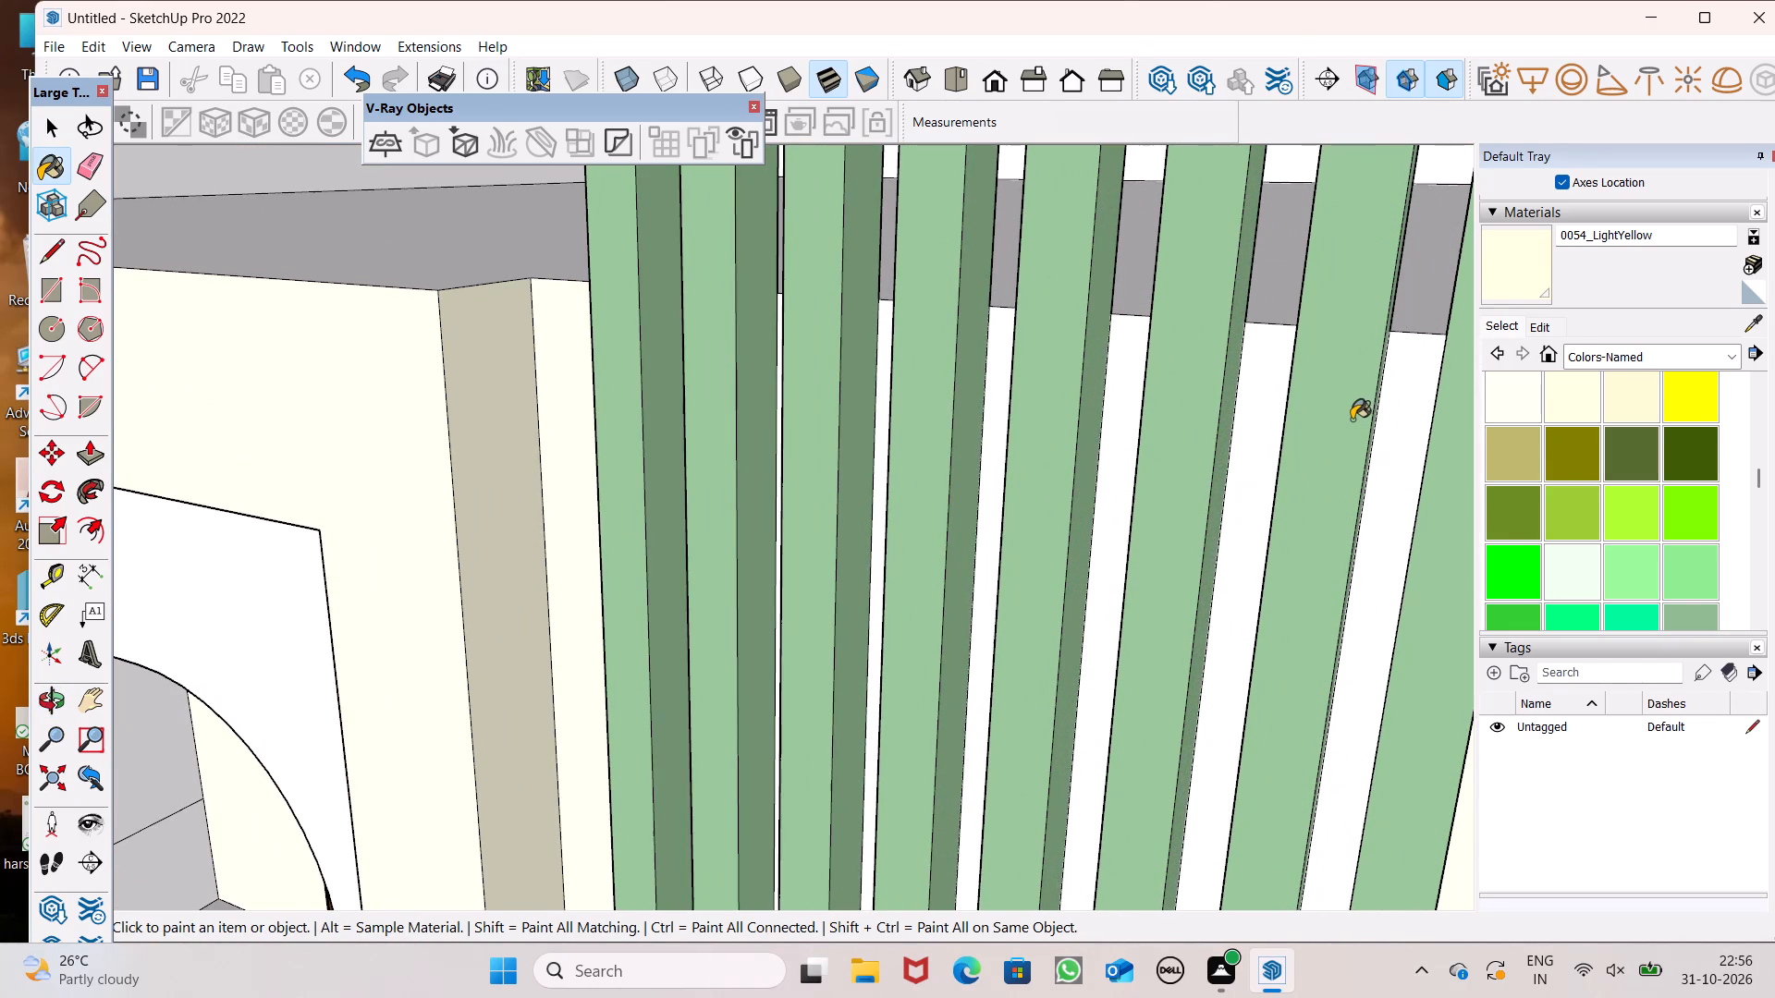
pyautogui.scroll(2, 1347, 430)
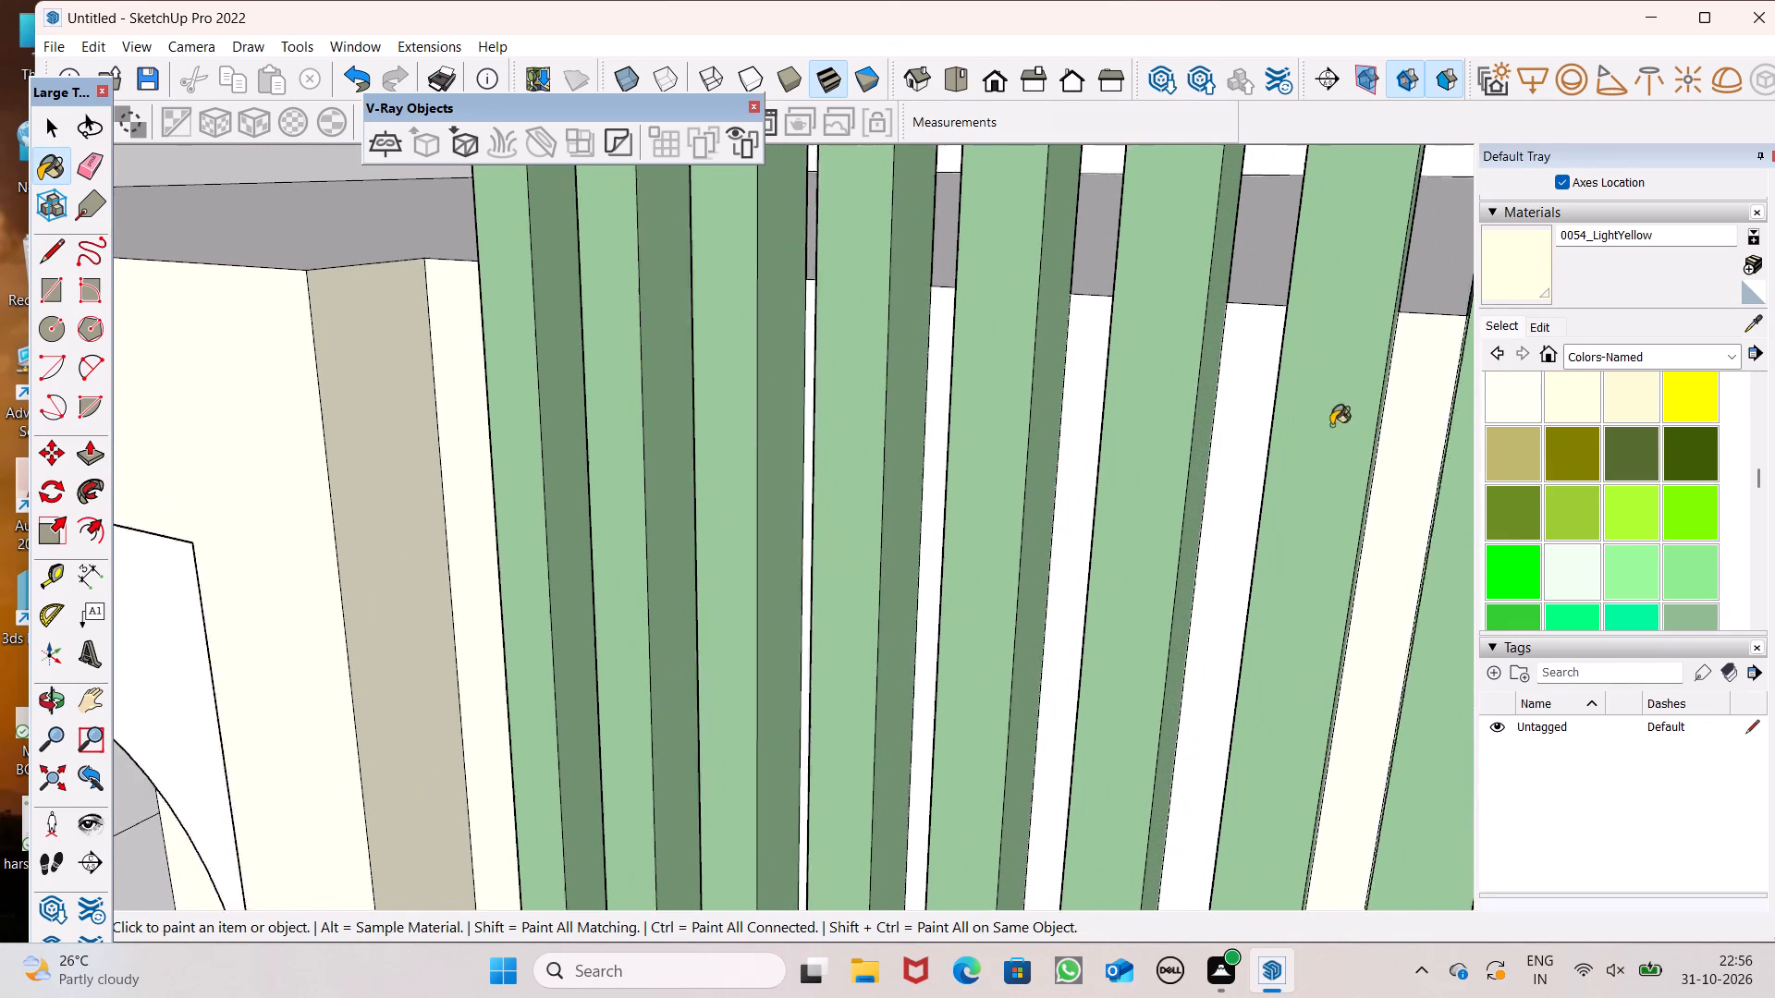
pyautogui.scroll(2, 1331, 425)
pyautogui.click(1213, 400)
pyautogui.click(1037, 371)
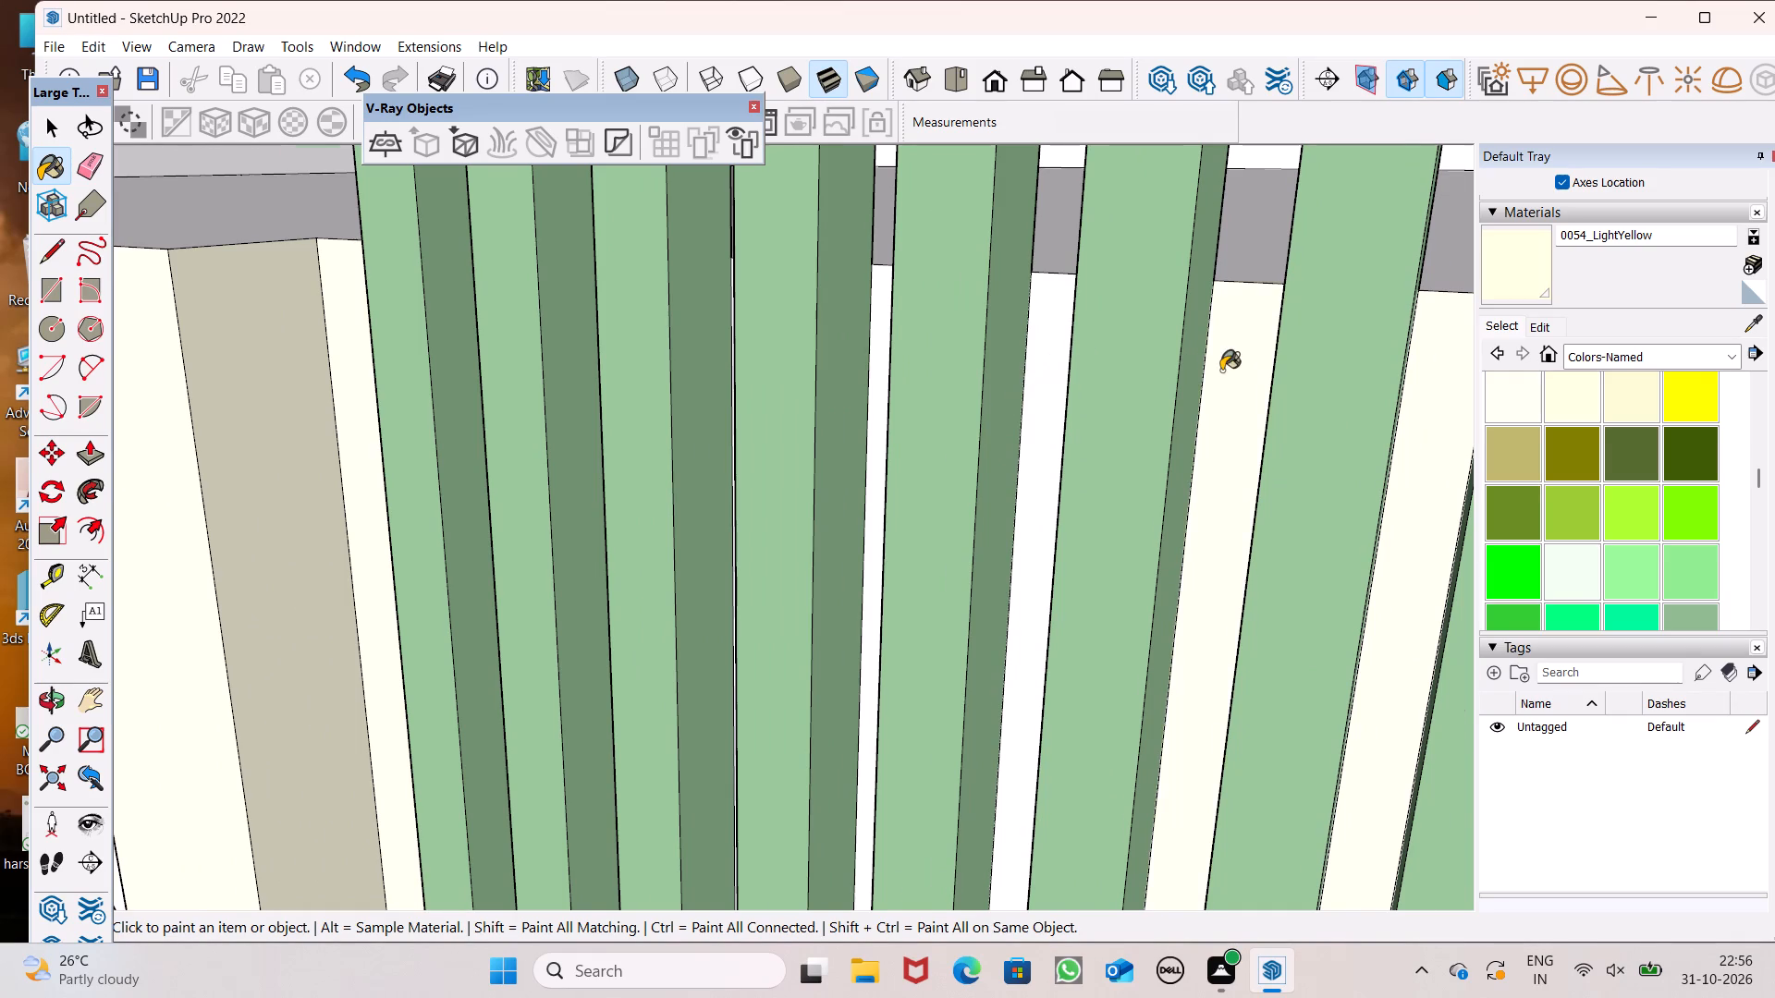
pyautogui.scroll(1, 1229, 371)
pyautogui.scroll(-5, 1230, 371)
pyautogui.moveTo(1194, 389); pyautogui.dragTo(1351, 433, button='middle')
pyautogui.click(1134, 388)
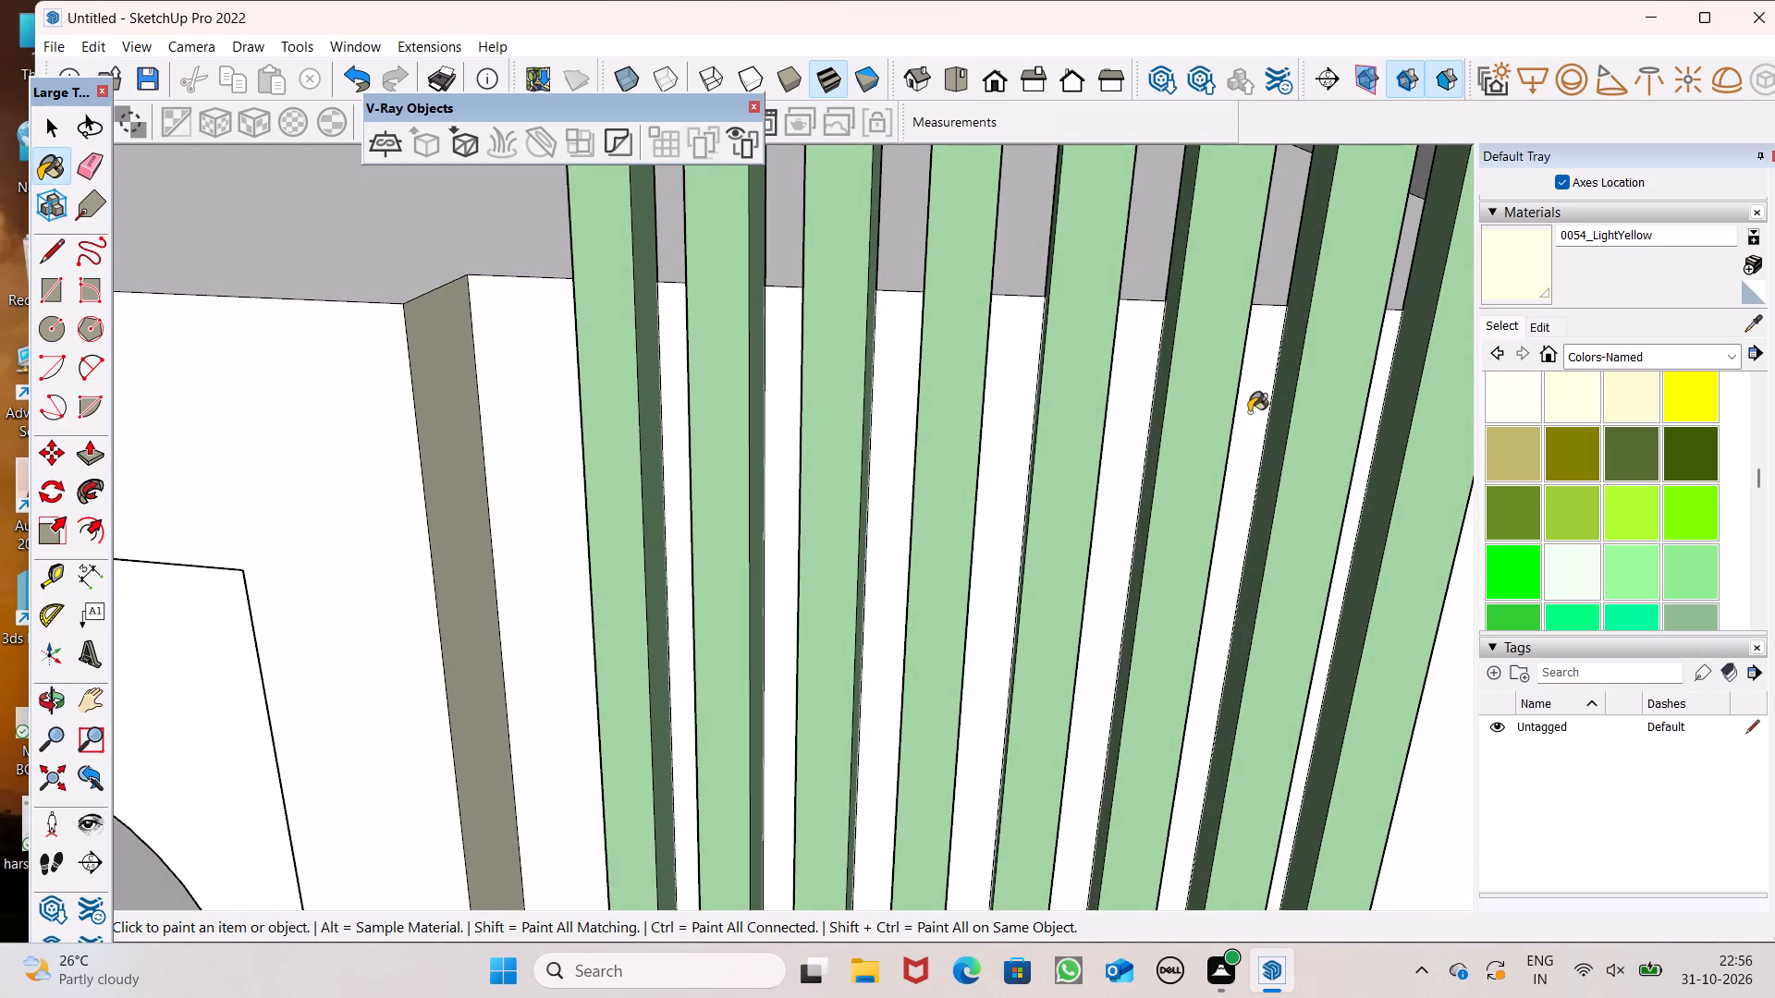
# Paint the remaining upper wall strips between the green slats nearer the arch frame with 0054_LightYellow.
pyautogui.moveTo(1287, 438); pyautogui.dragTo(1158, 511, button='middle')
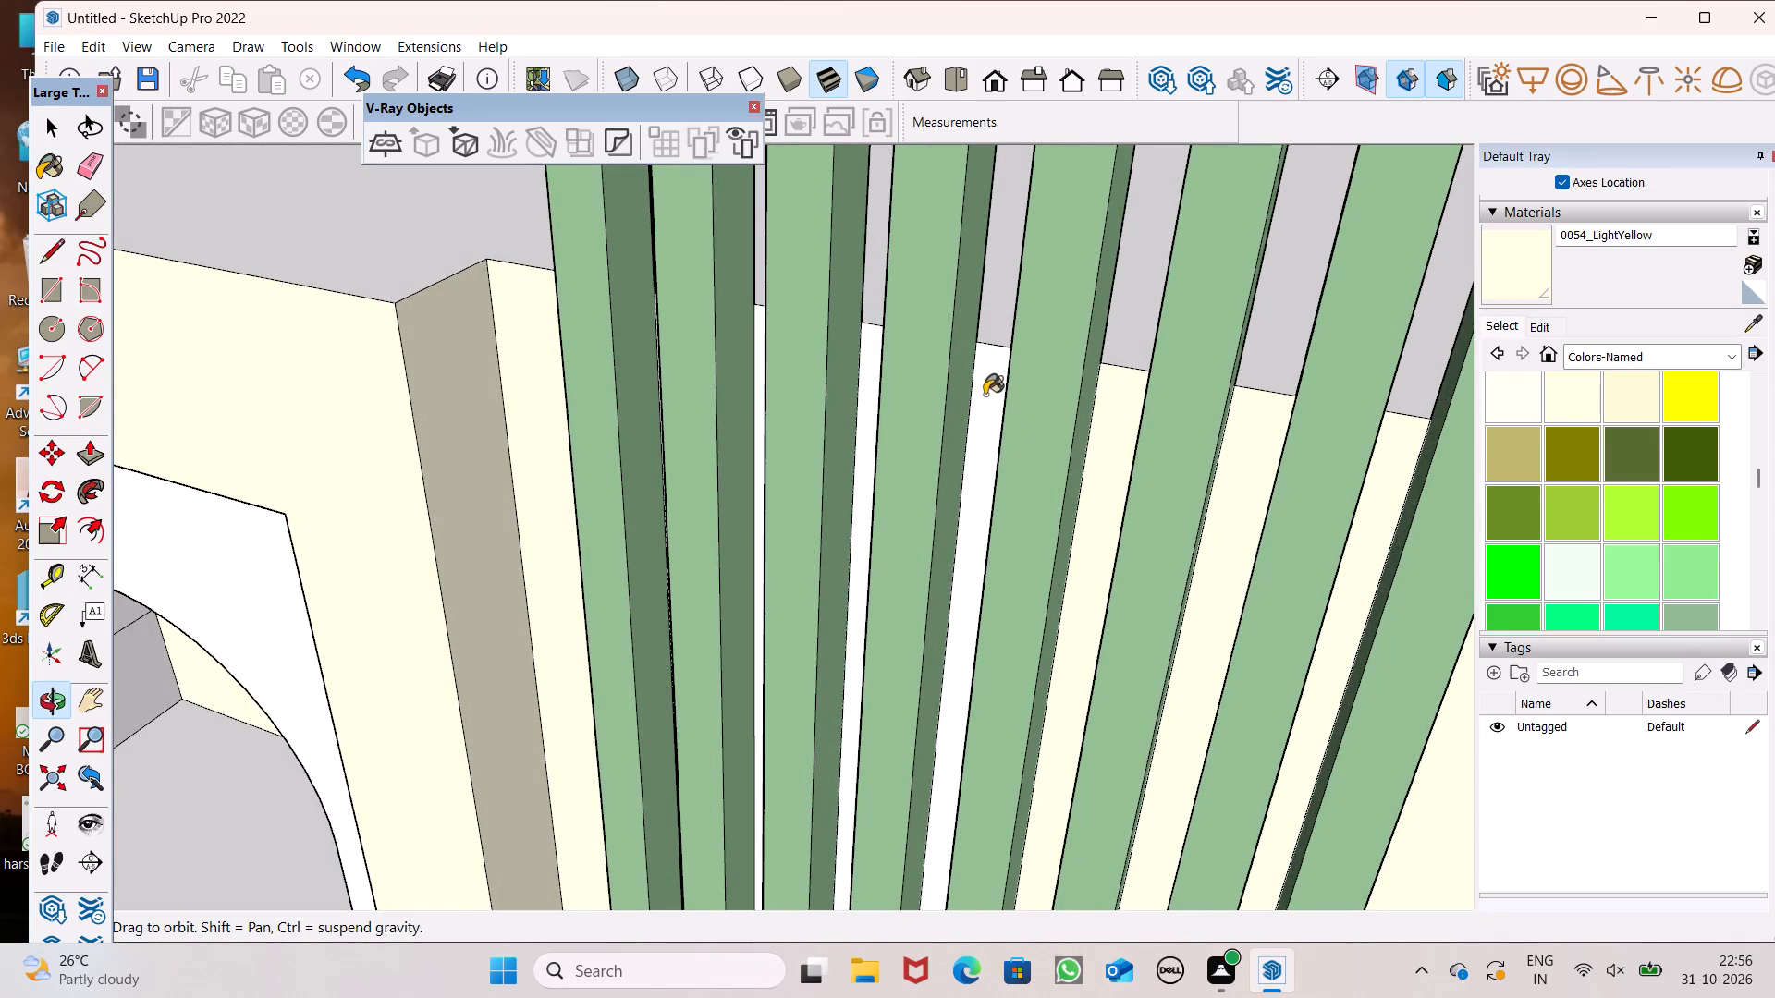
pyautogui.click(991, 394)
pyautogui.scroll(-7, 1120, 348)
pyautogui.scroll(7, 949, 409)
pyautogui.click(1017, 371)
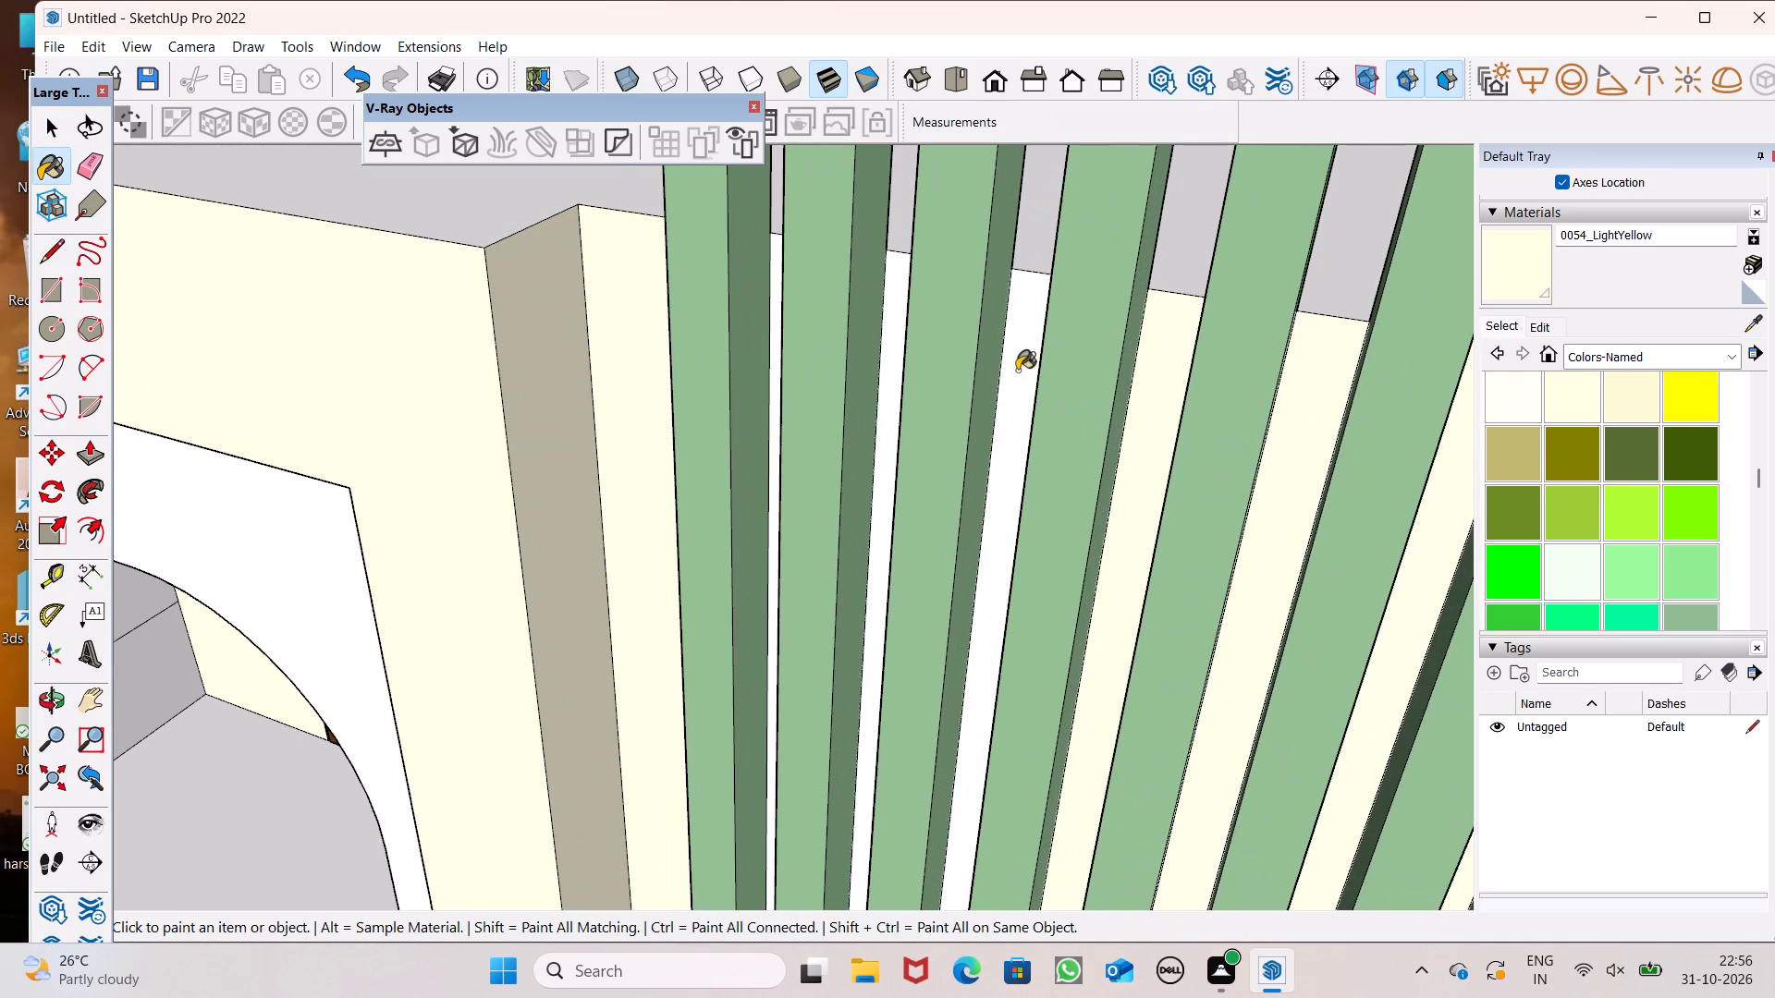
pyautogui.click(884, 351)
pyautogui.moveTo(983, 359); pyautogui.dragTo(998, 356, button='middle')
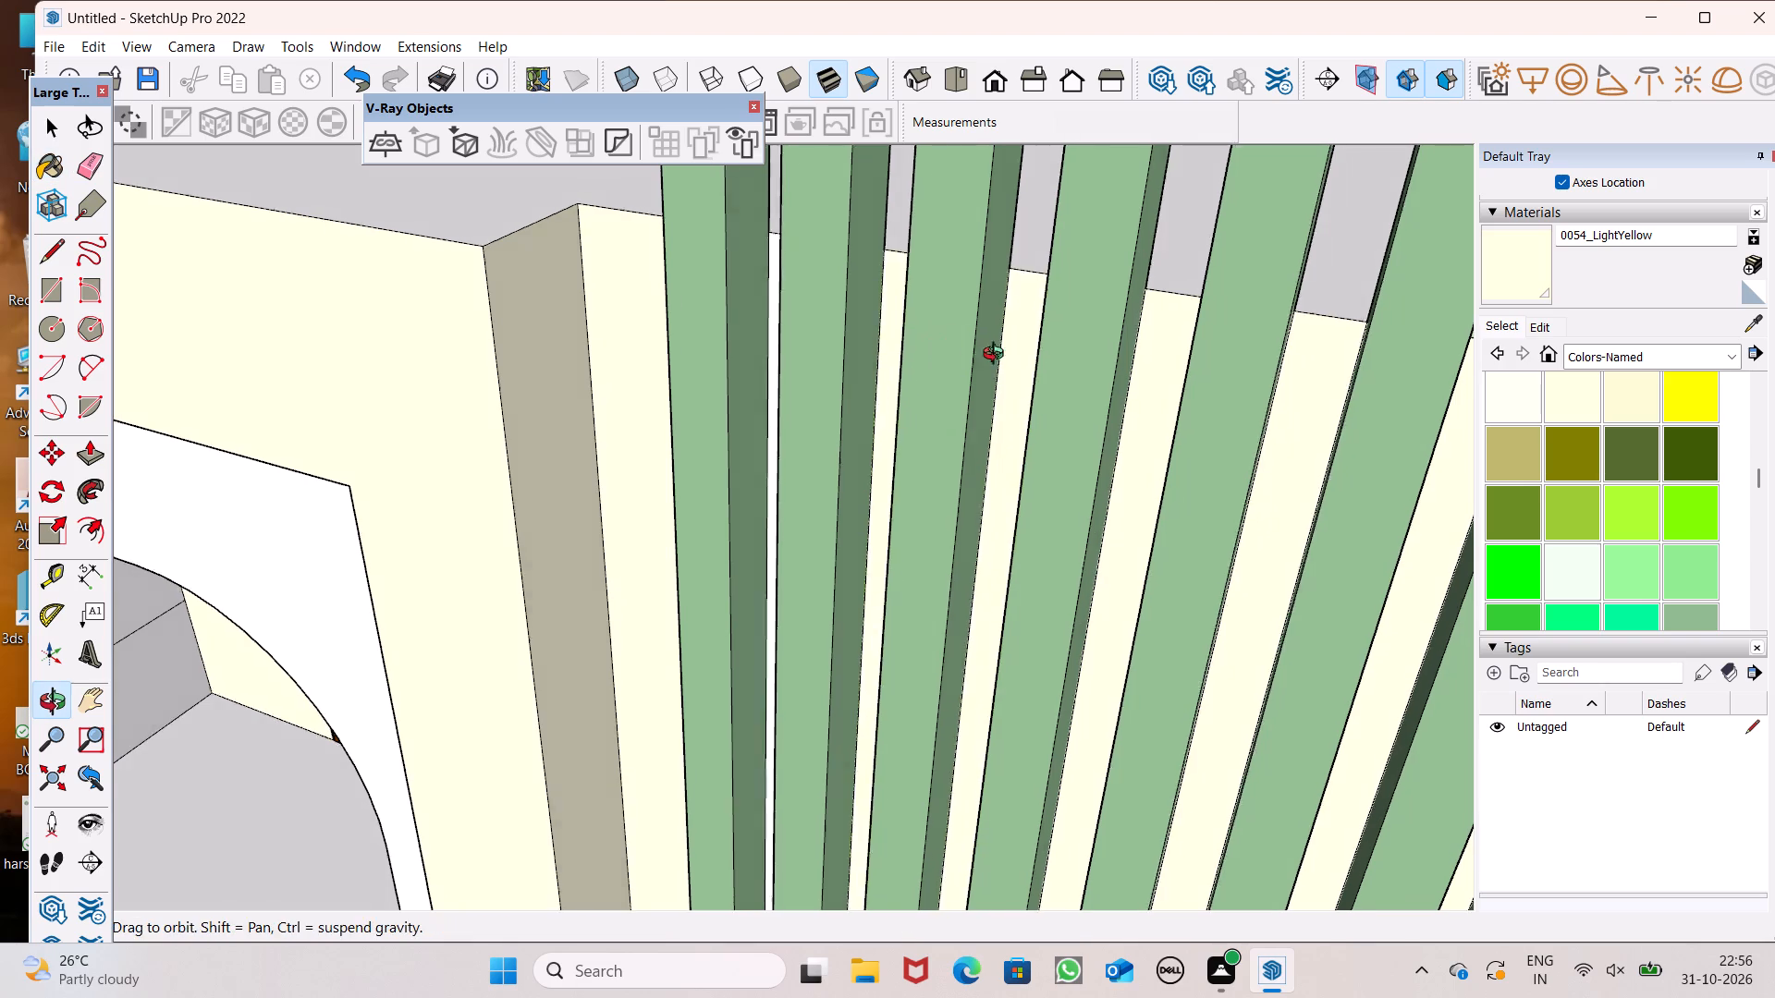
pyautogui.moveTo(998, 356); pyautogui.dragTo(1060, 371, button='middle')
pyautogui.scroll(1, 1060, 371)
pyautogui.click(805, 275)
pyautogui.scroll(-8, 822, 272)
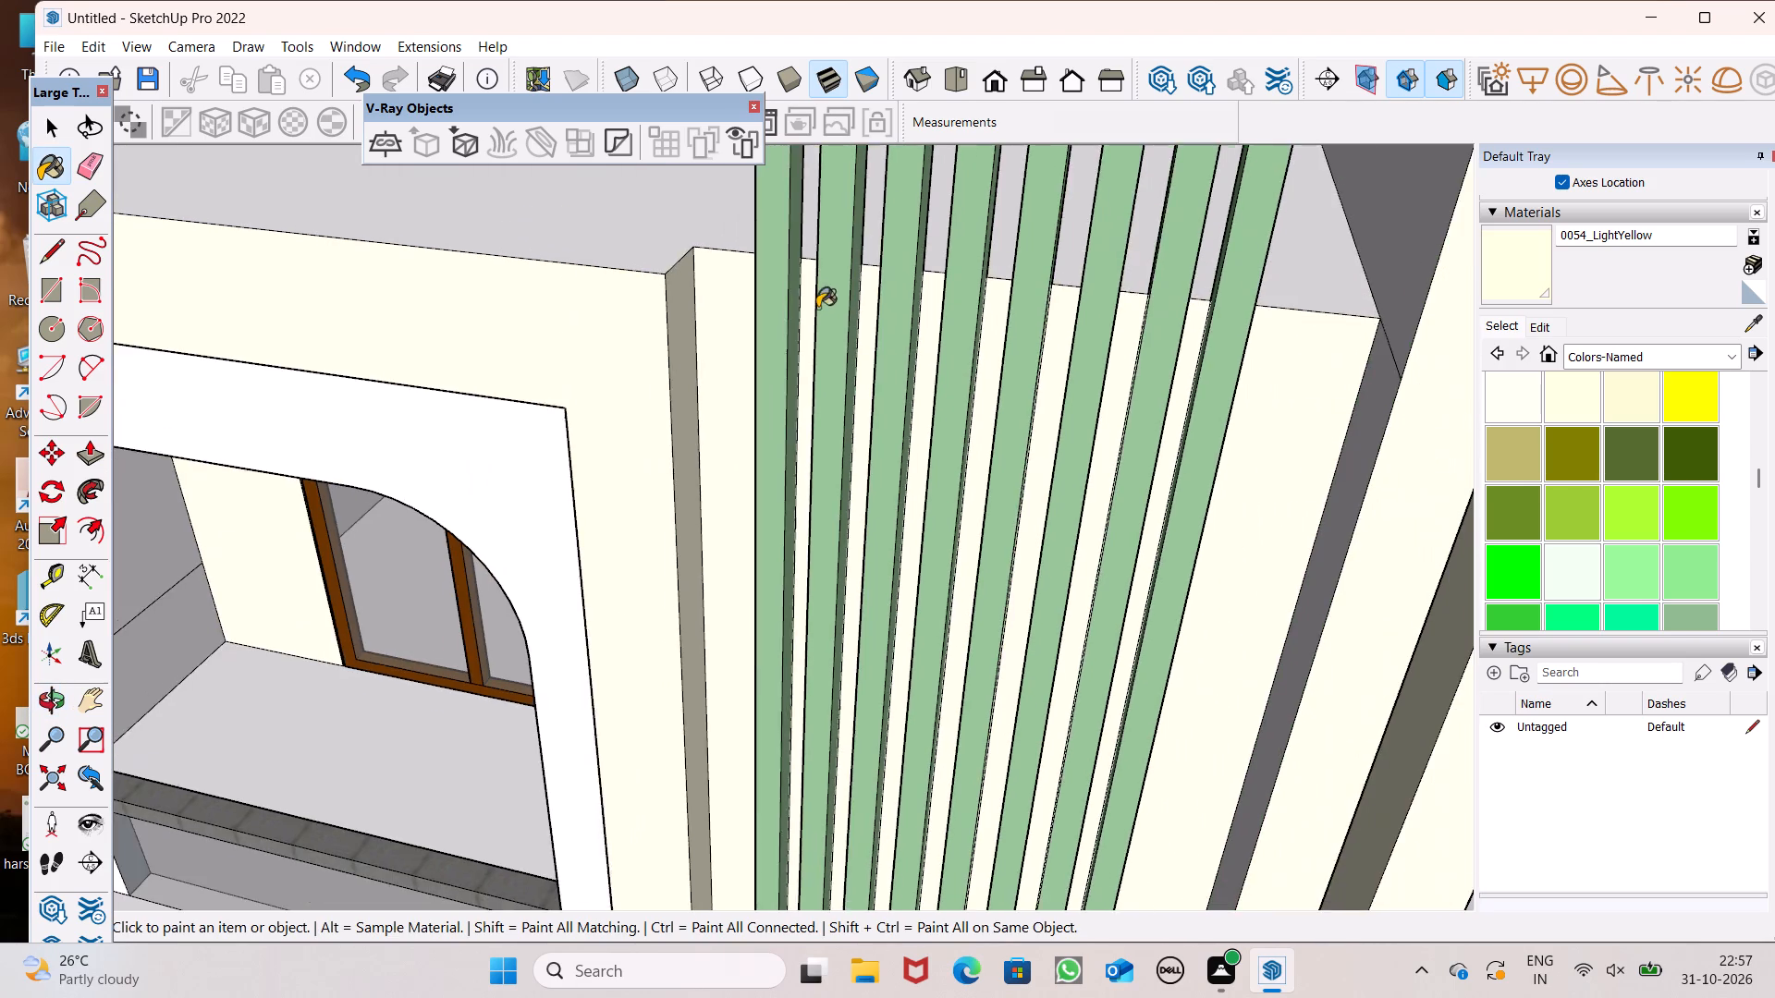
pyautogui.scroll(-1, 817, 308)
pyautogui.scroll(-3, 947, 310)
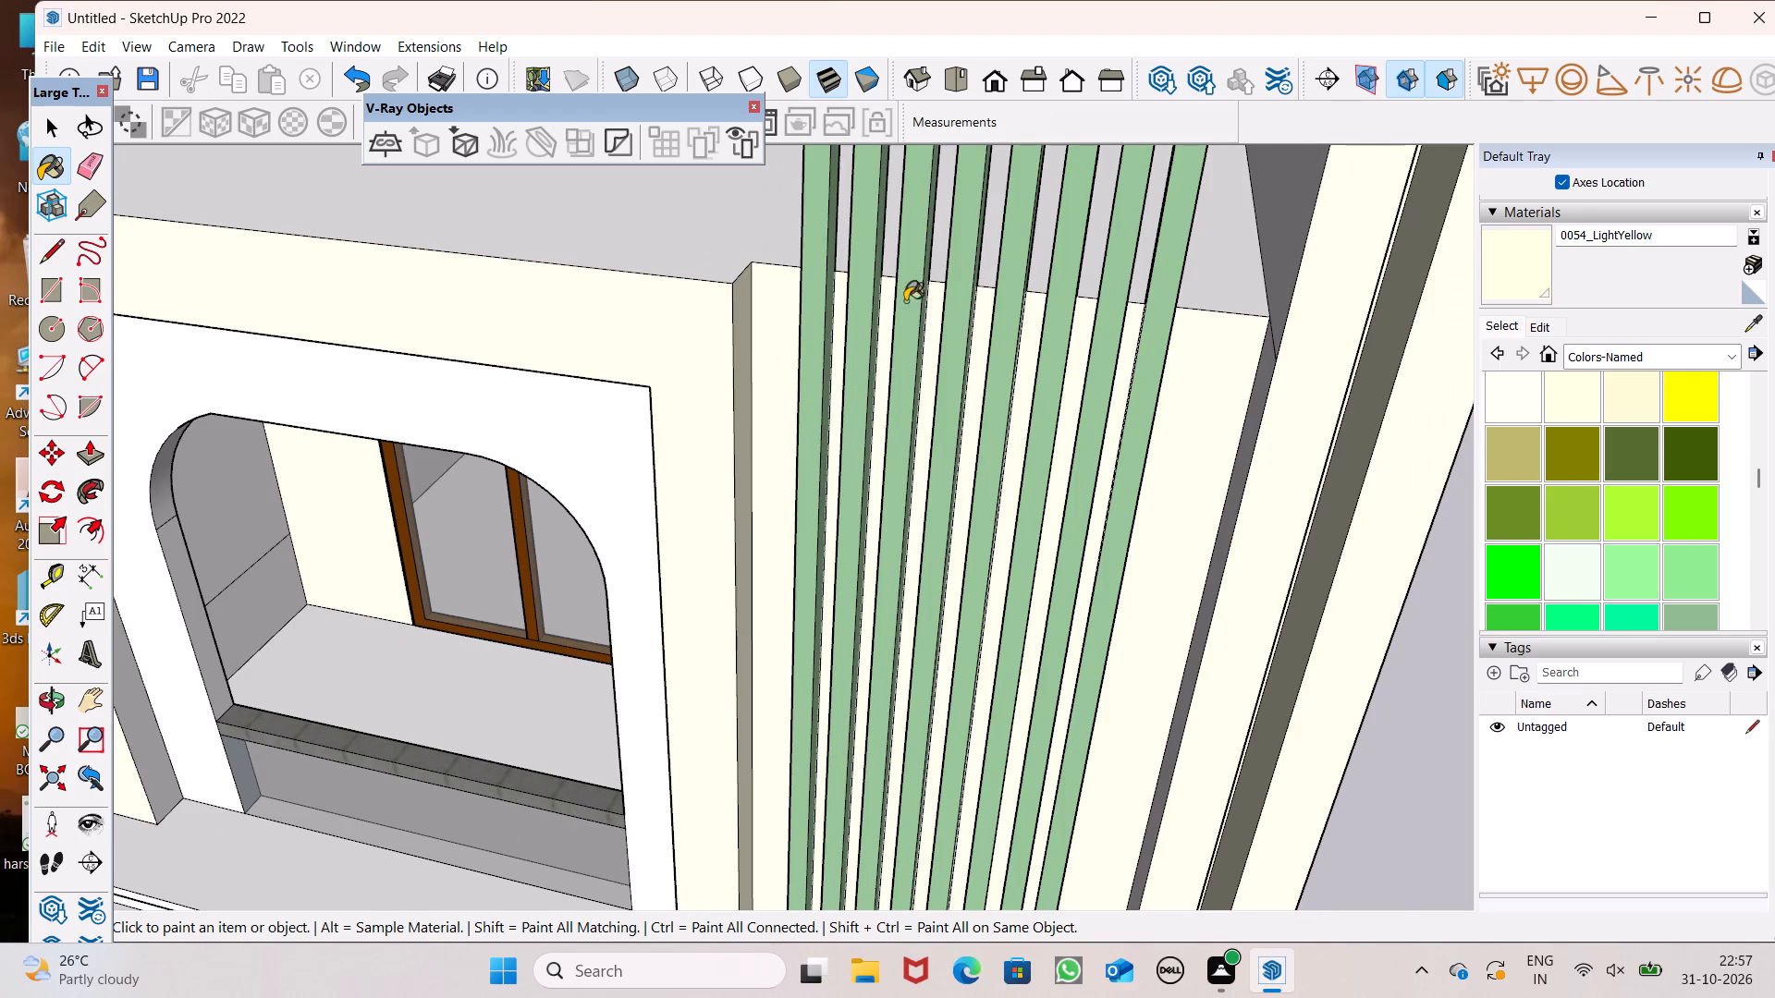
pyautogui.scroll(-10, 896, 301)
pyautogui.moveTo(693, 333); pyautogui.dragTo(711, 296, button='middle')
pyautogui.press('space')
# Paint the top surface of the projecting block above the upper arched opening with 0054_LightYellow.
pyautogui.scroll(-3, 711, 295)
pyautogui.moveTo(712, 293); pyautogui.dragTo(742, 273, button='middle')
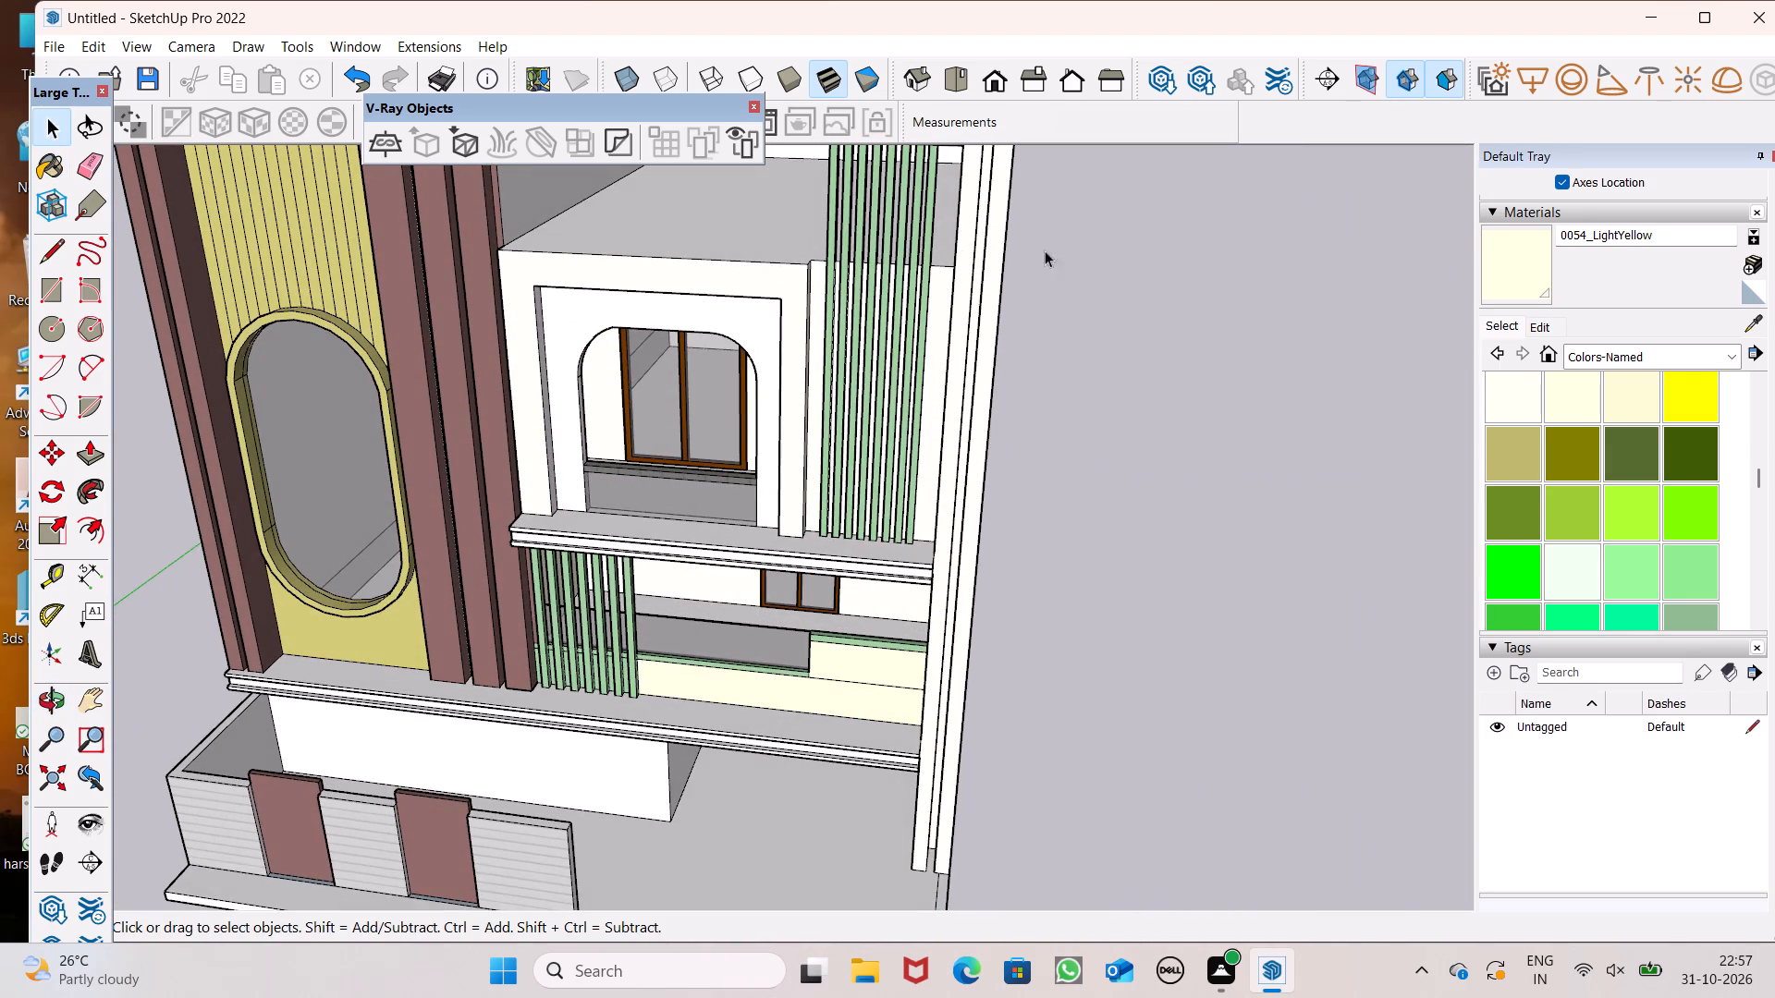
pyautogui.moveTo(1500, 275); pyautogui.dragTo(1488, 274)
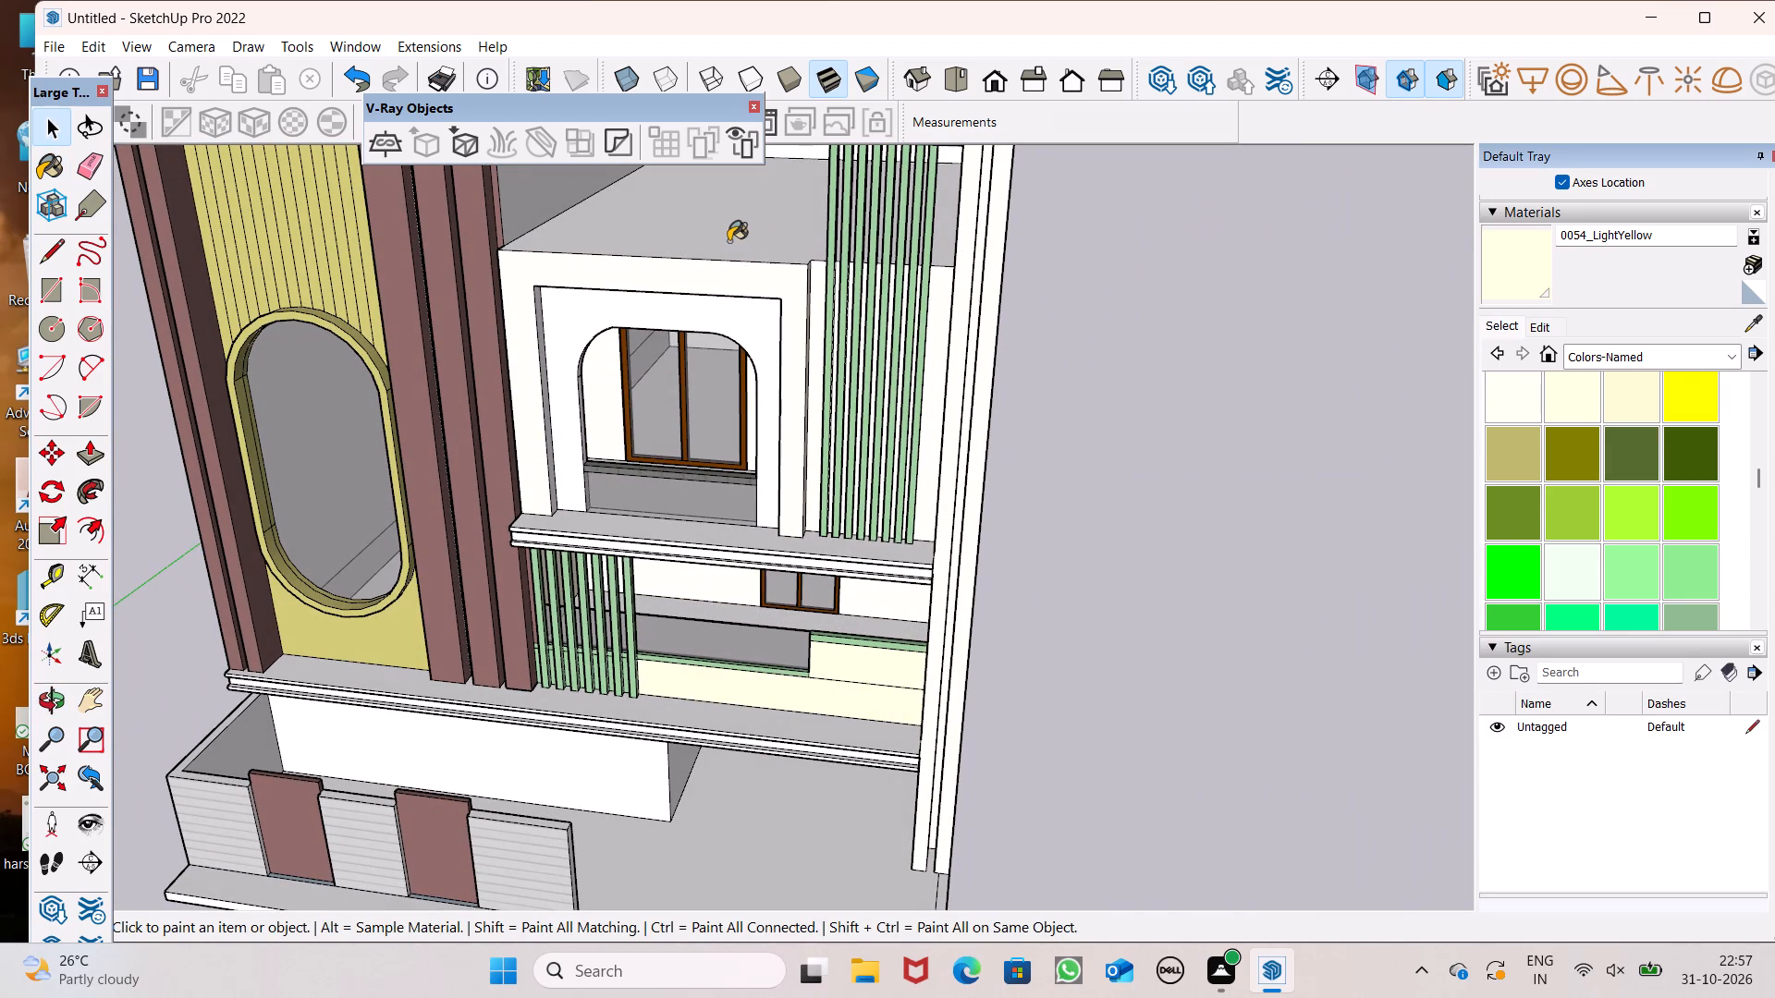
pyautogui.click(728, 240)
pyautogui.press('space')
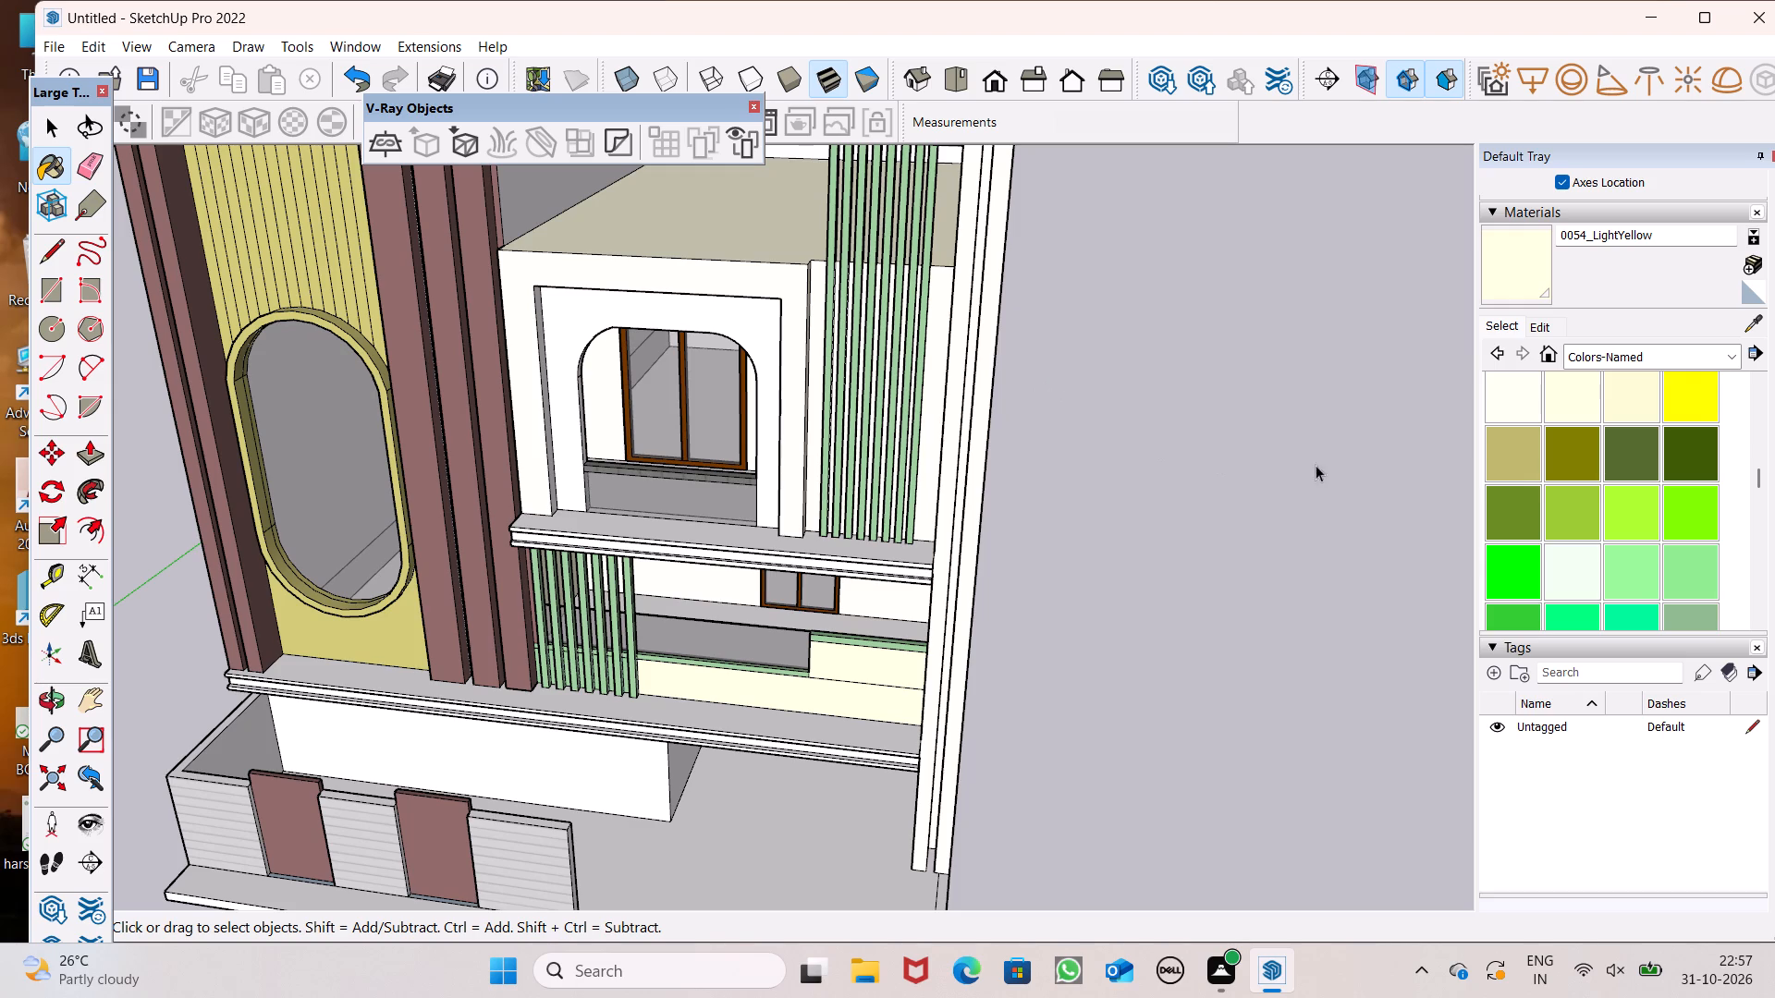
# Paint the recessed front face around the upper arched opening with Cladding Stucco White from the Brick, Cladding and Siding collection.
pyautogui.click(1631, 365)
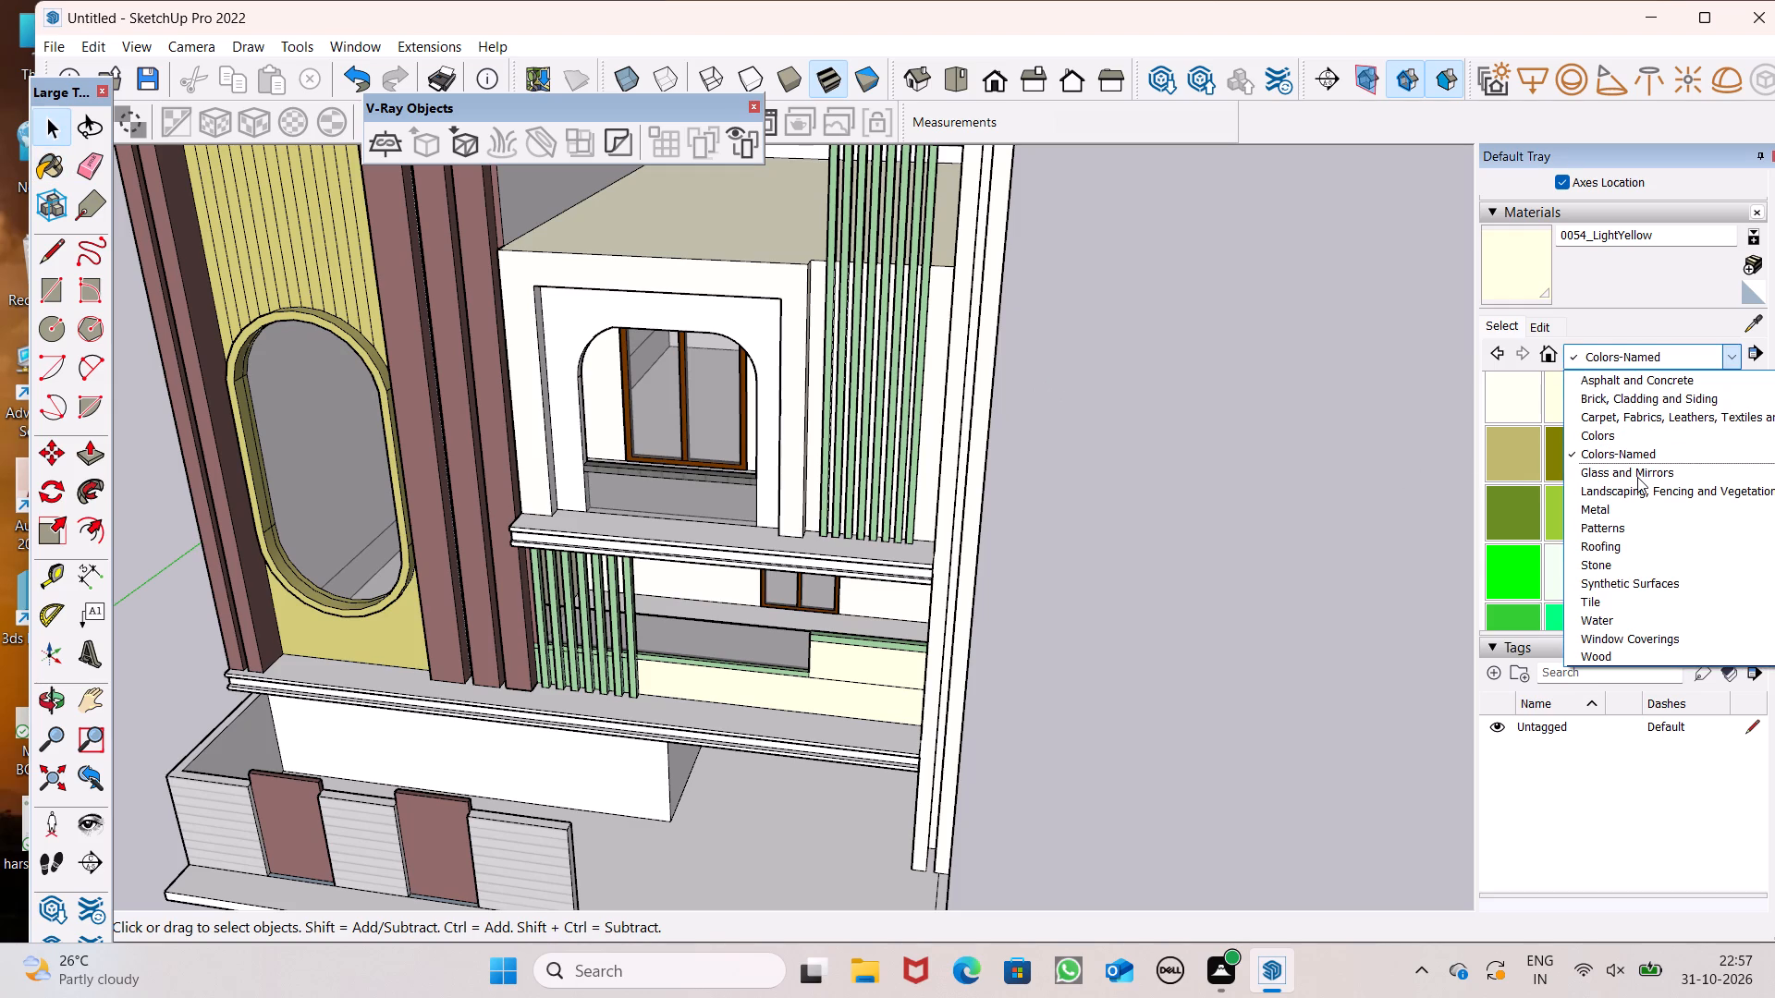
pyautogui.scroll(-1, 1630, 521)
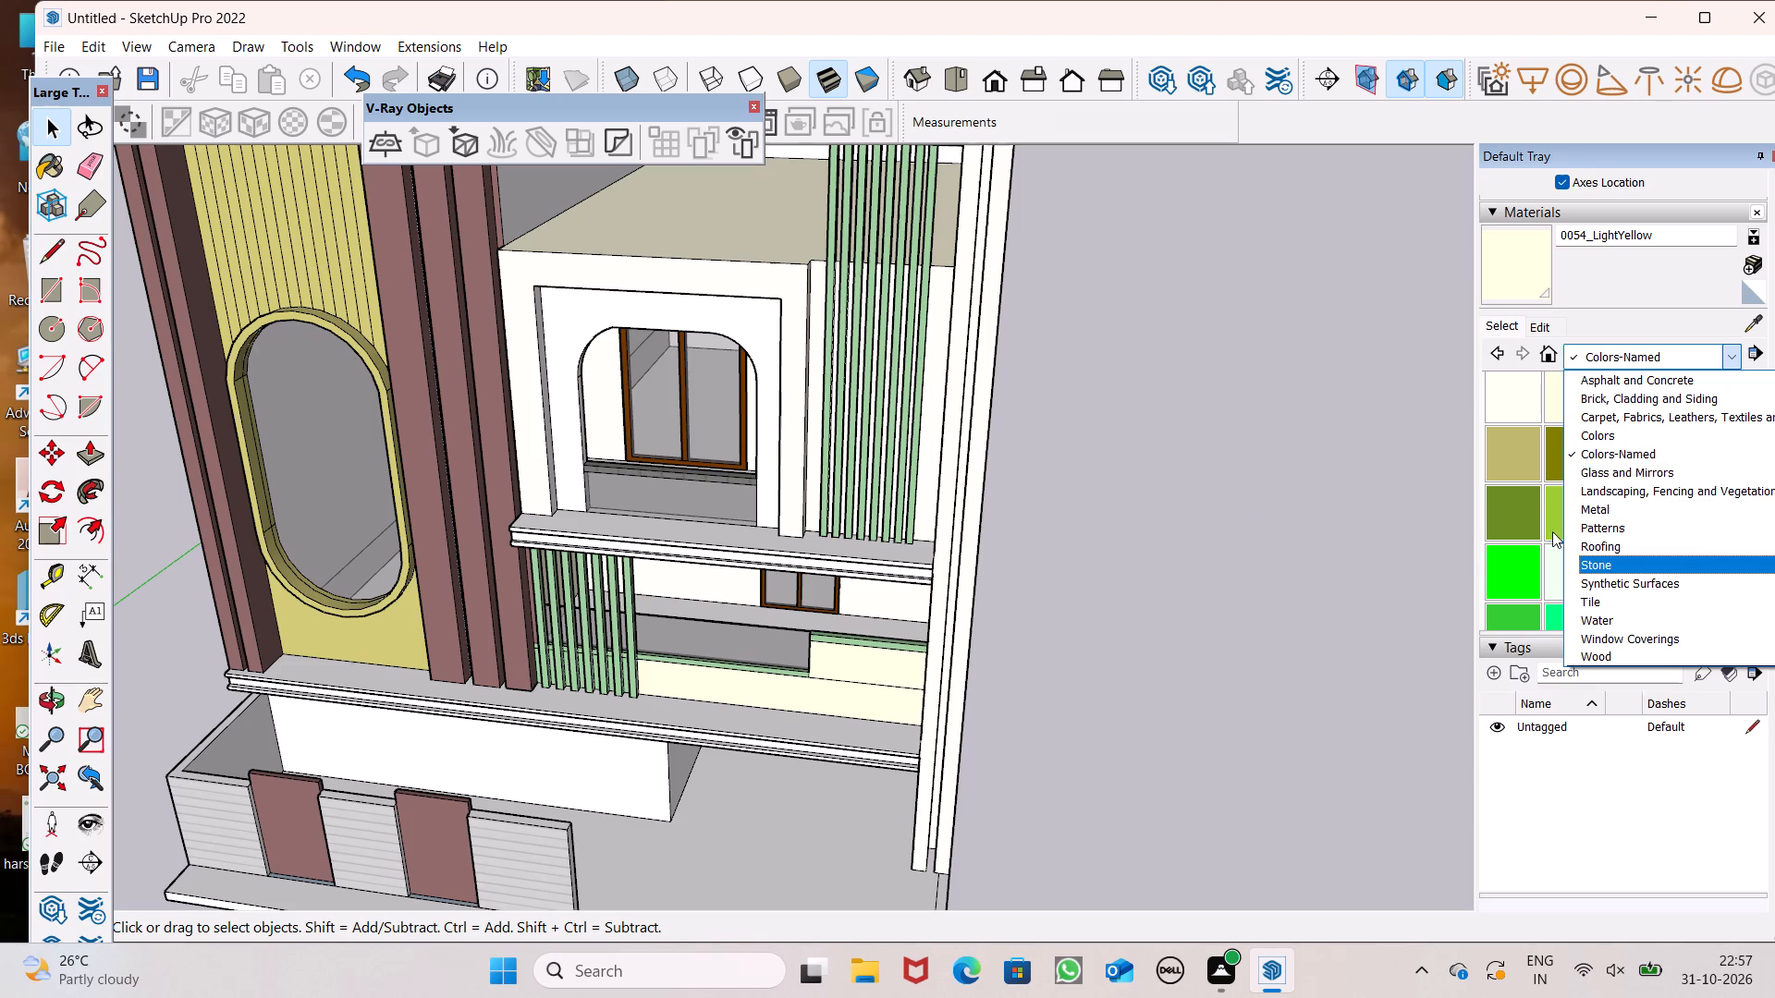
pyautogui.click(1683, 397)
pyautogui.scroll(-2, 1645, 494)
pyautogui.scroll(1, 1646, 486)
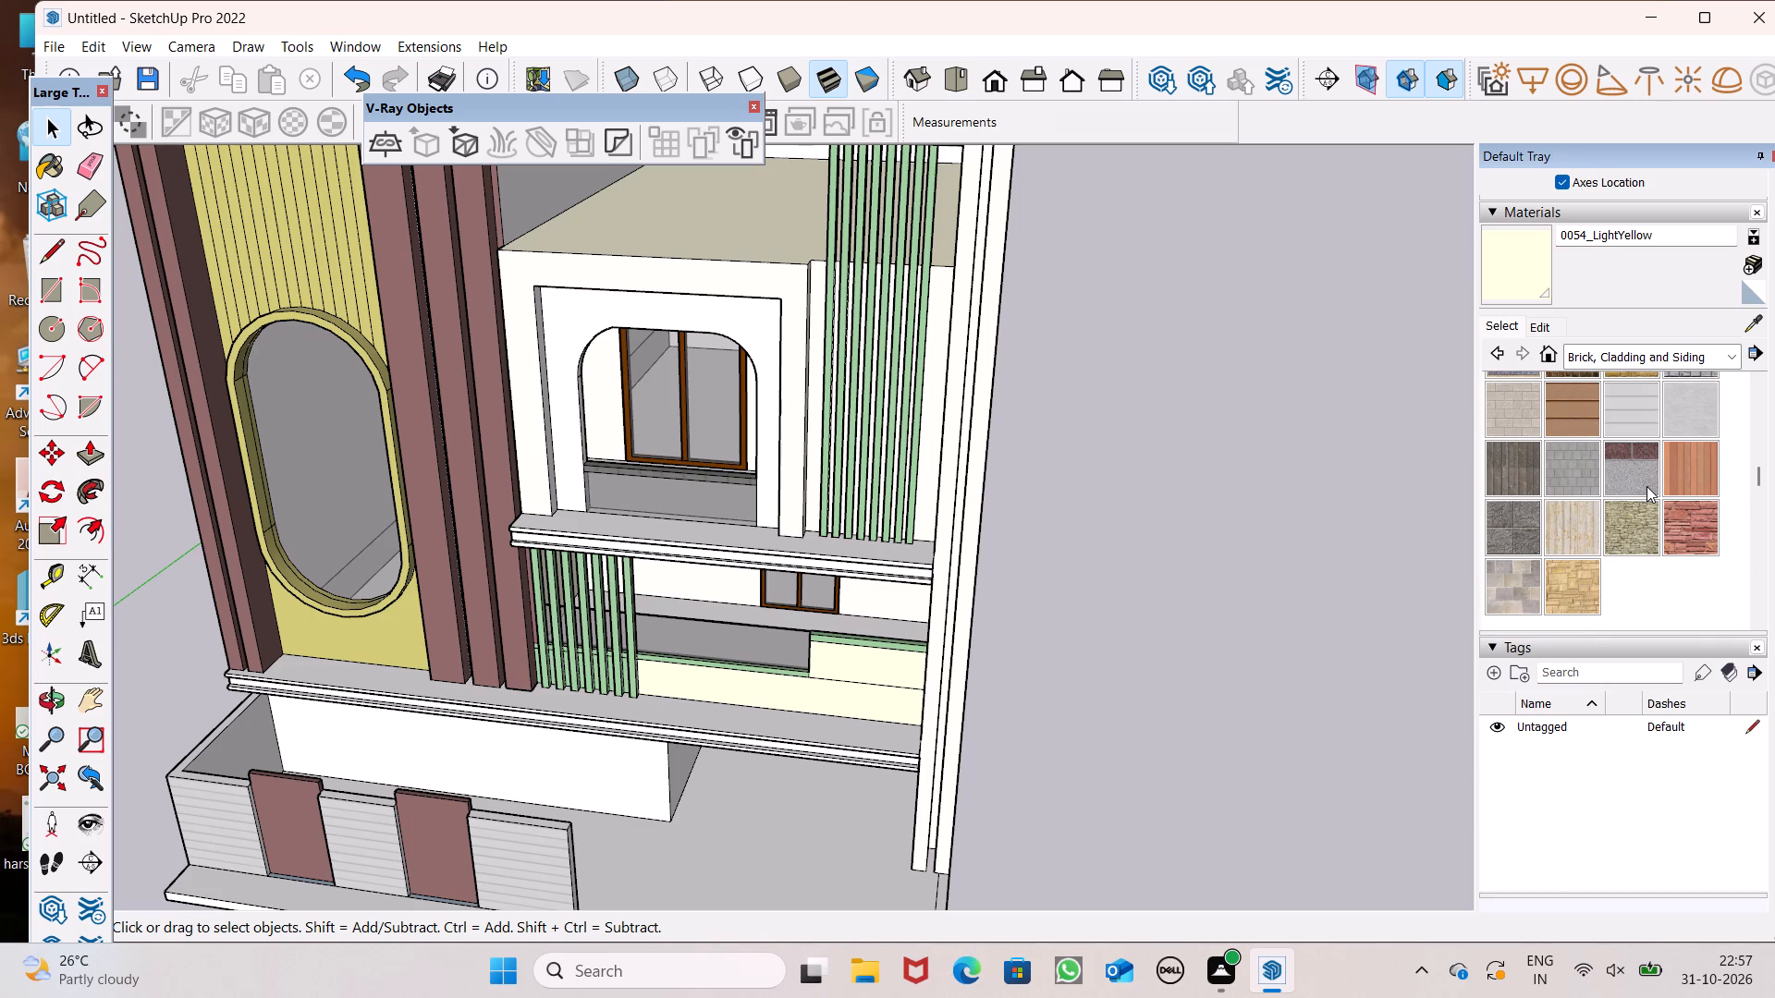
pyautogui.click(1681, 419)
pyautogui.scroll(5, 870, 346)
pyautogui.click(673, 298)
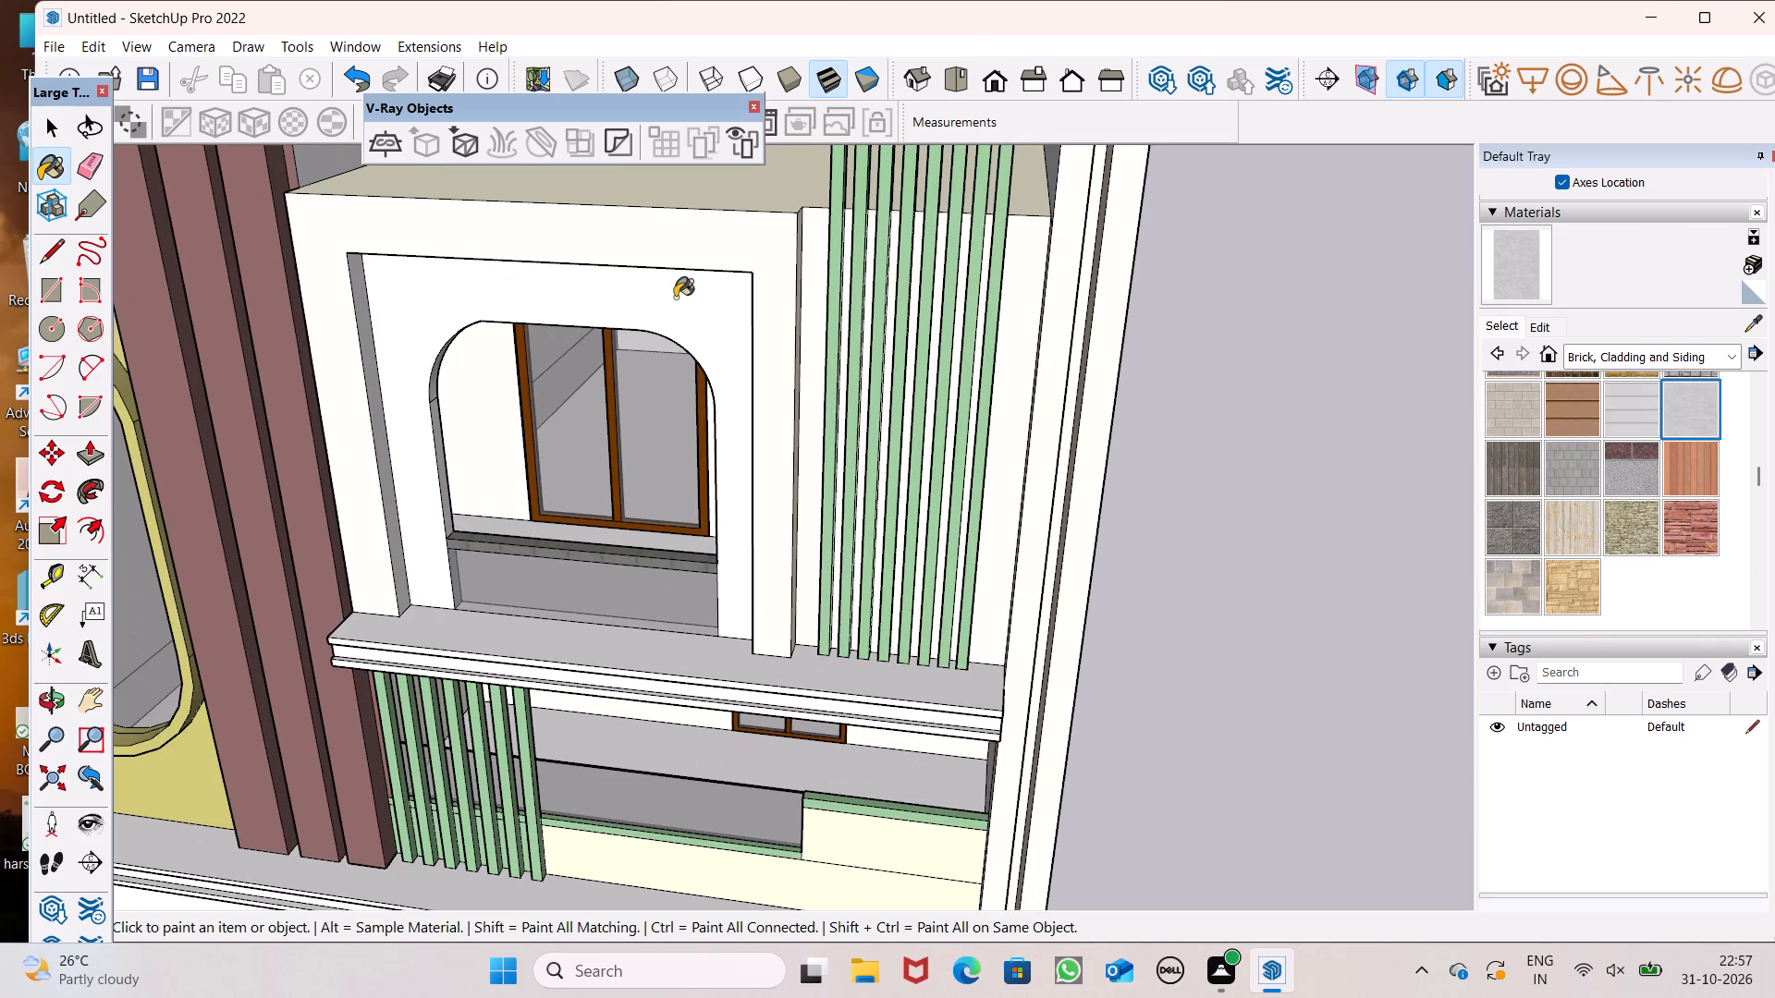
# Paint the inner reveal of the upper arched opening, including its top, curved corners and sides, with Cladding Stucco White.
pyautogui.scroll(-4, 736, 284)
pyautogui.moveTo(667, 338); pyautogui.dragTo(1021, 0, button='middle')
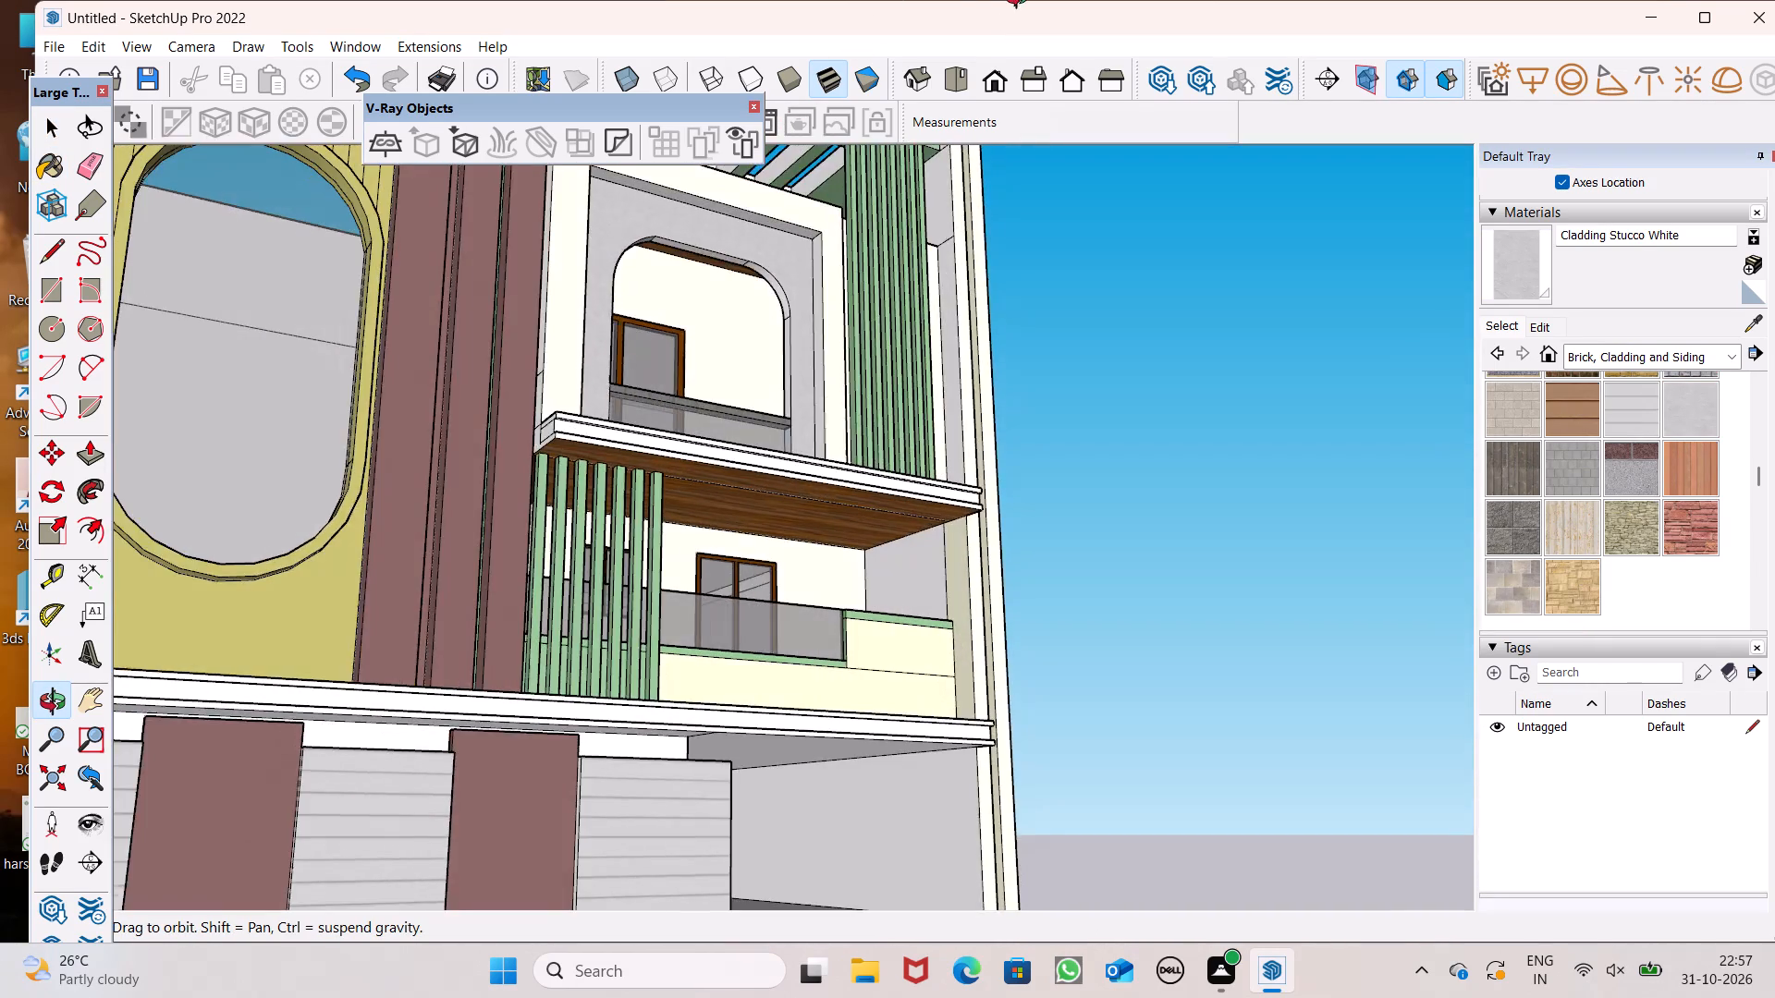
pyautogui.moveTo(1021, 0); pyautogui.dragTo(680, 149, button='middle')
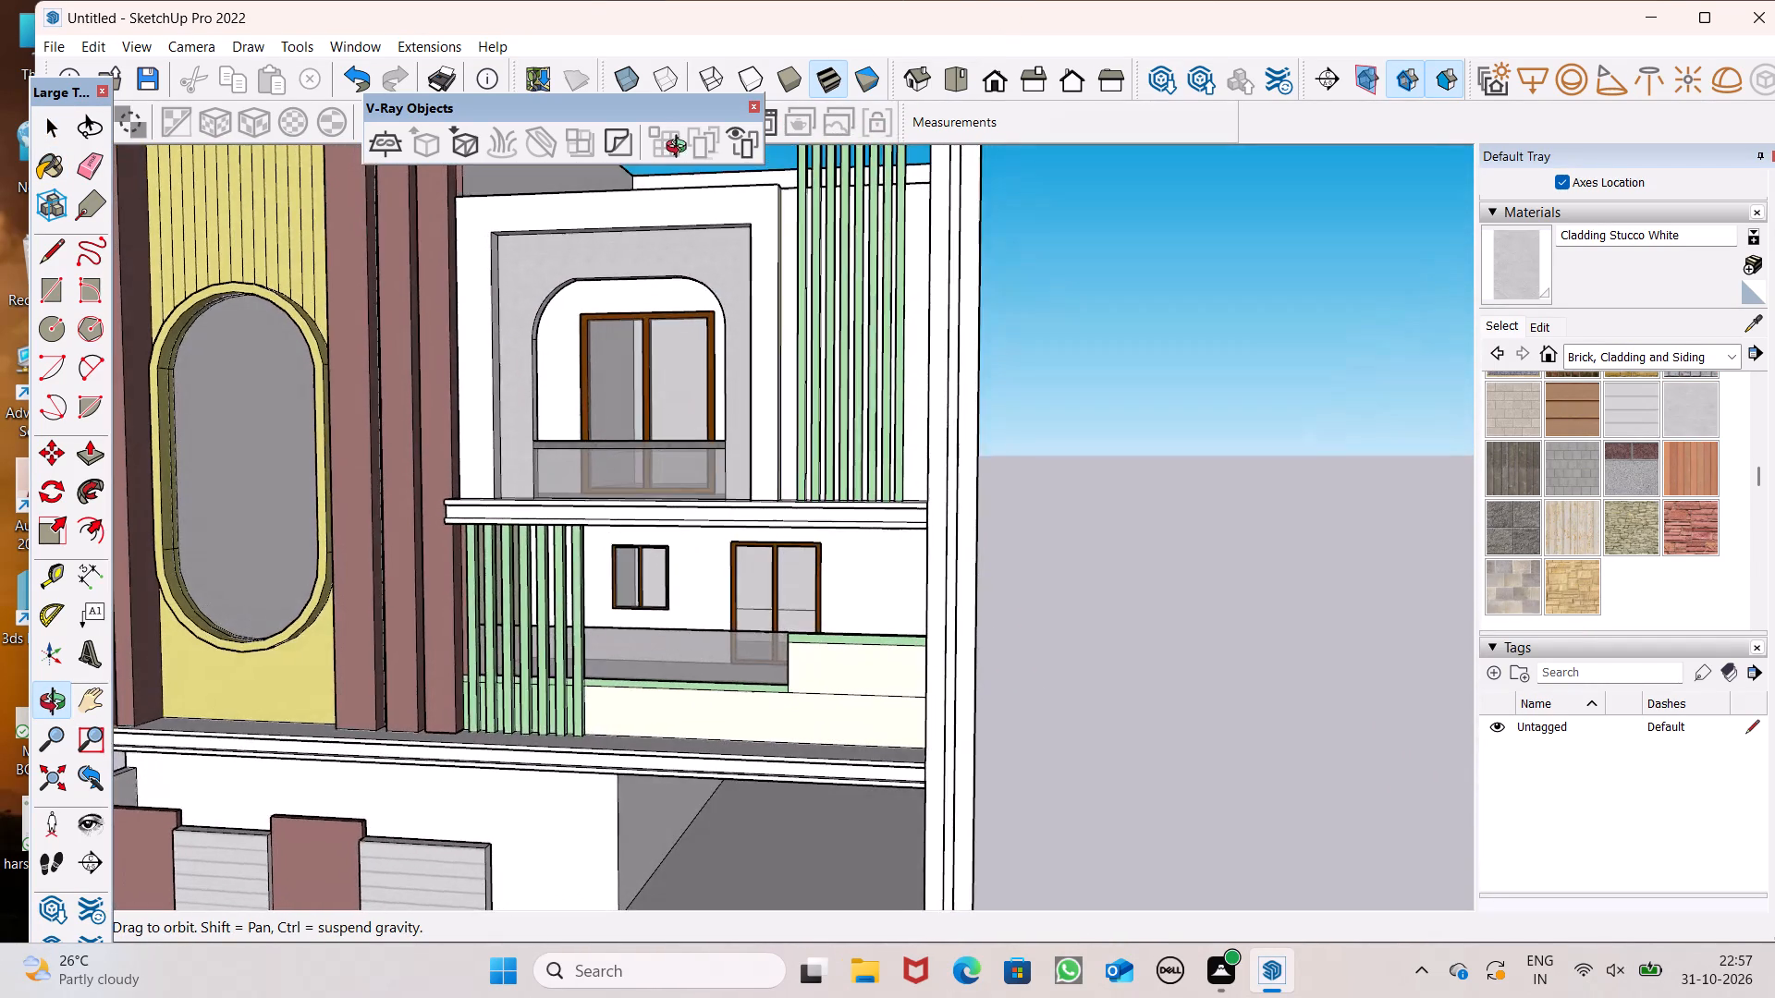
pyautogui.moveTo(680, 149); pyautogui.dragTo(911, 0, button='middle')
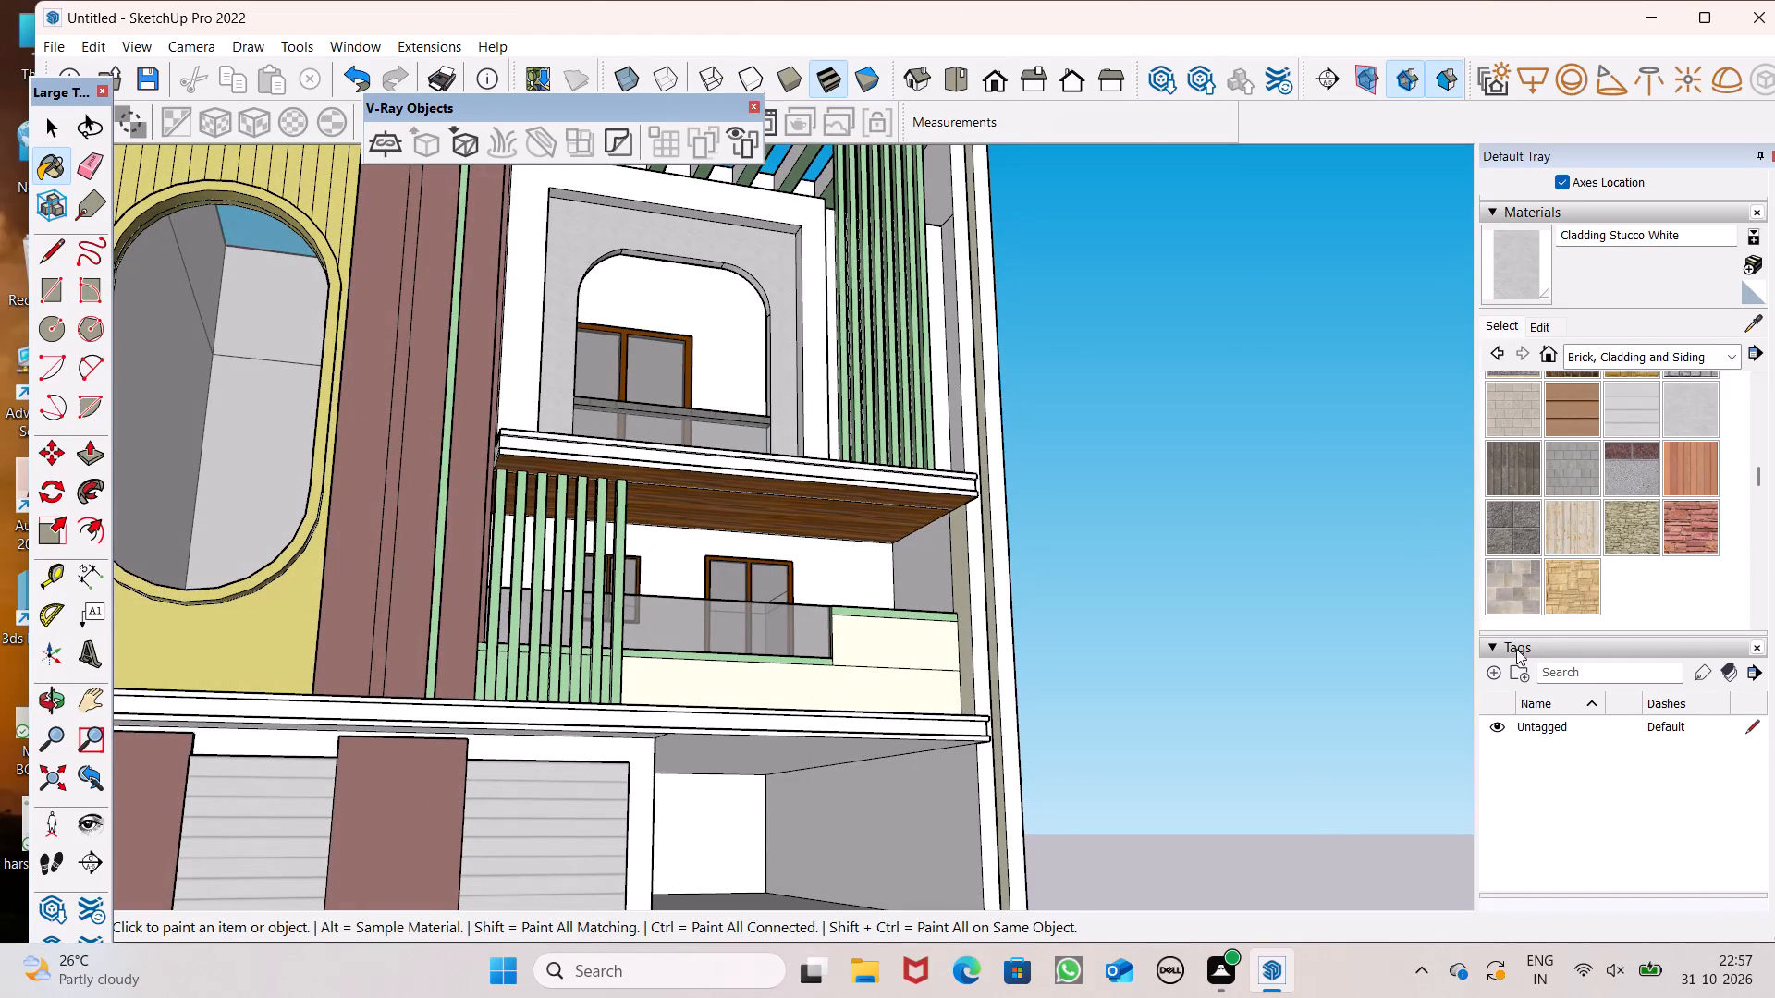
pyautogui.moveTo(736, 241); pyautogui.dragTo(587, 37, button='middle')
pyautogui.scroll(2, 595, 37)
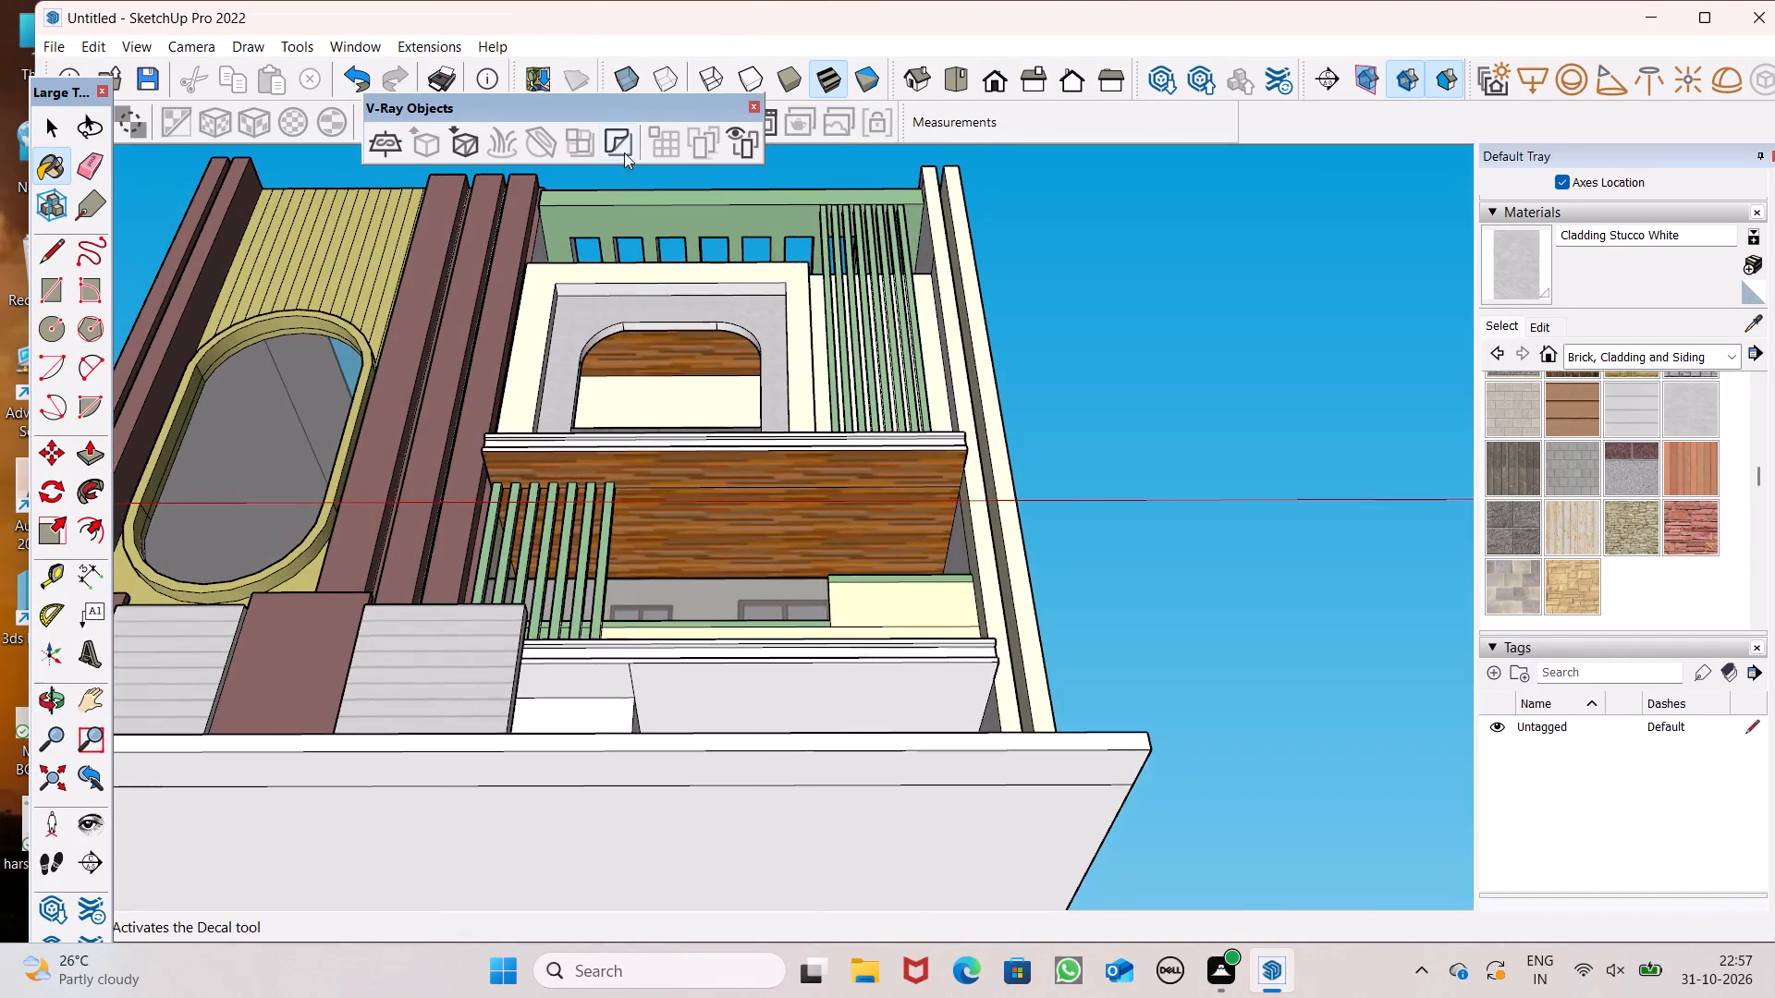
pyautogui.scroll(7, 642, 217)
pyautogui.scroll(5, 586, 403)
pyautogui.click(568, 378)
pyautogui.click(679, 352)
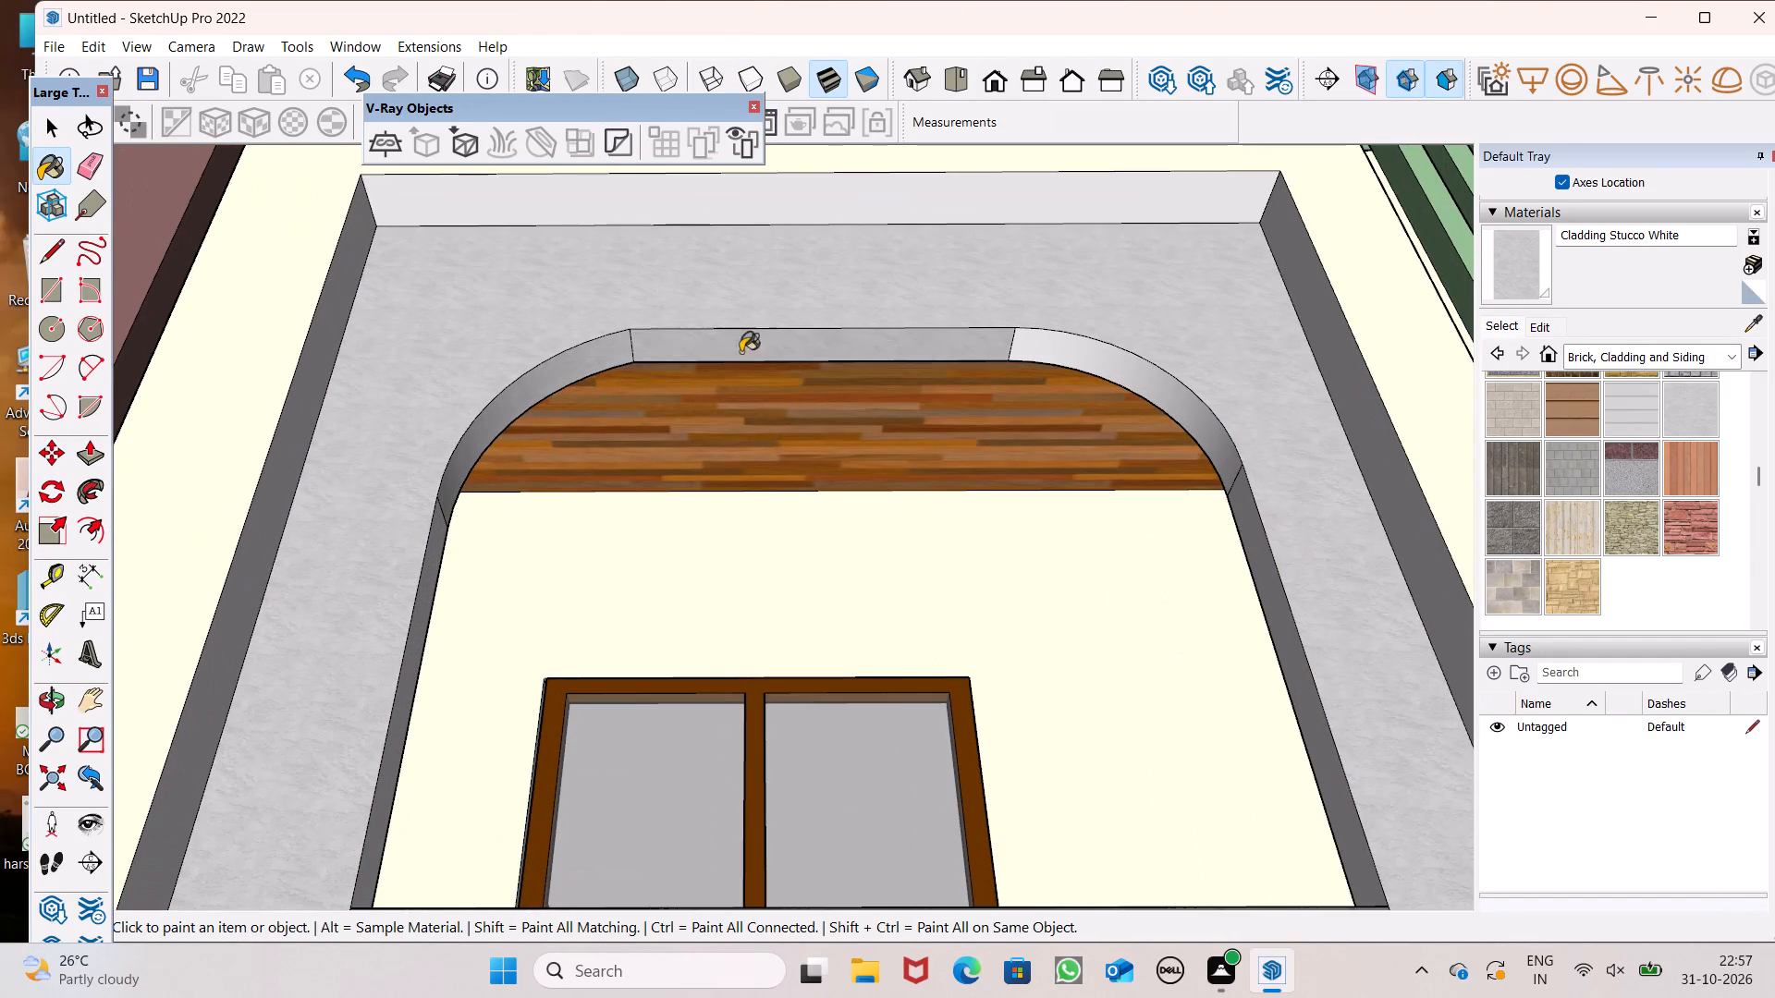
pyautogui.click(1071, 359)
pyautogui.click(1256, 551)
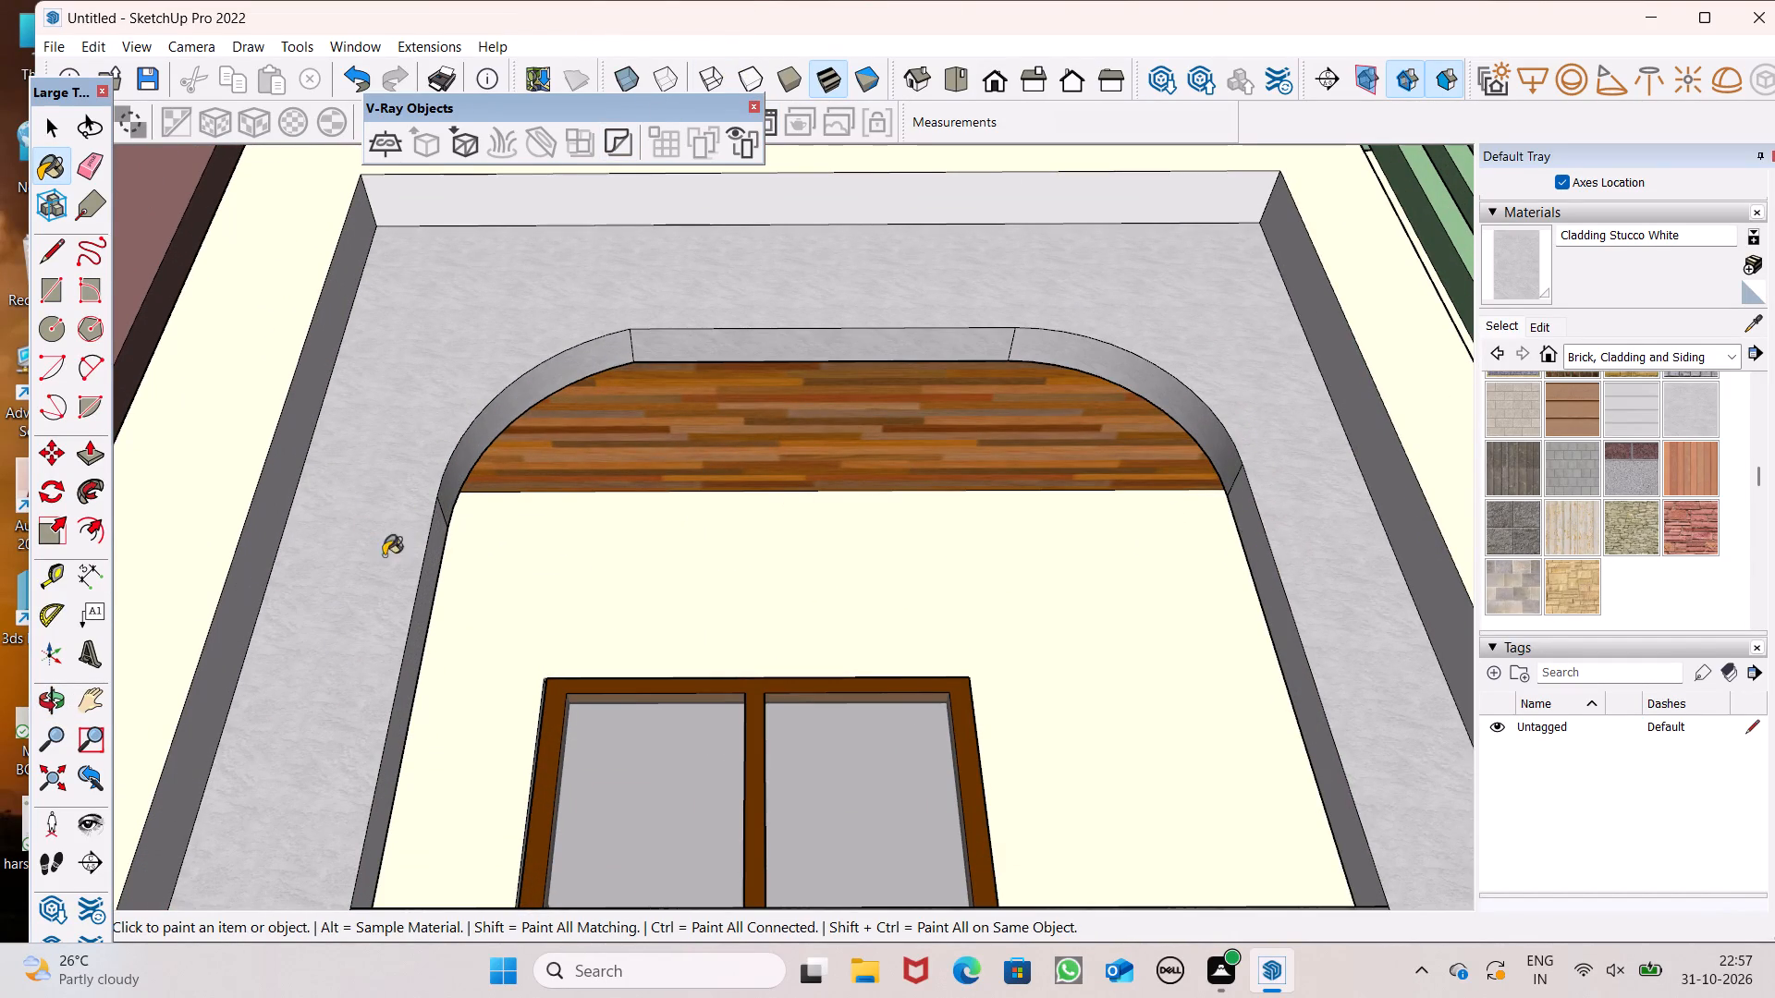
pyautogui.click(424, 583)
# Paint the underside of the raised frame above the arch's stucco face with 0050_LemonChiffon from Colors-Named.
pyautogui.scroll(-6, 544, 344)
pyautogui.moveTo(706, 342); pyautogui.dragTo(728, 359, button='middle')
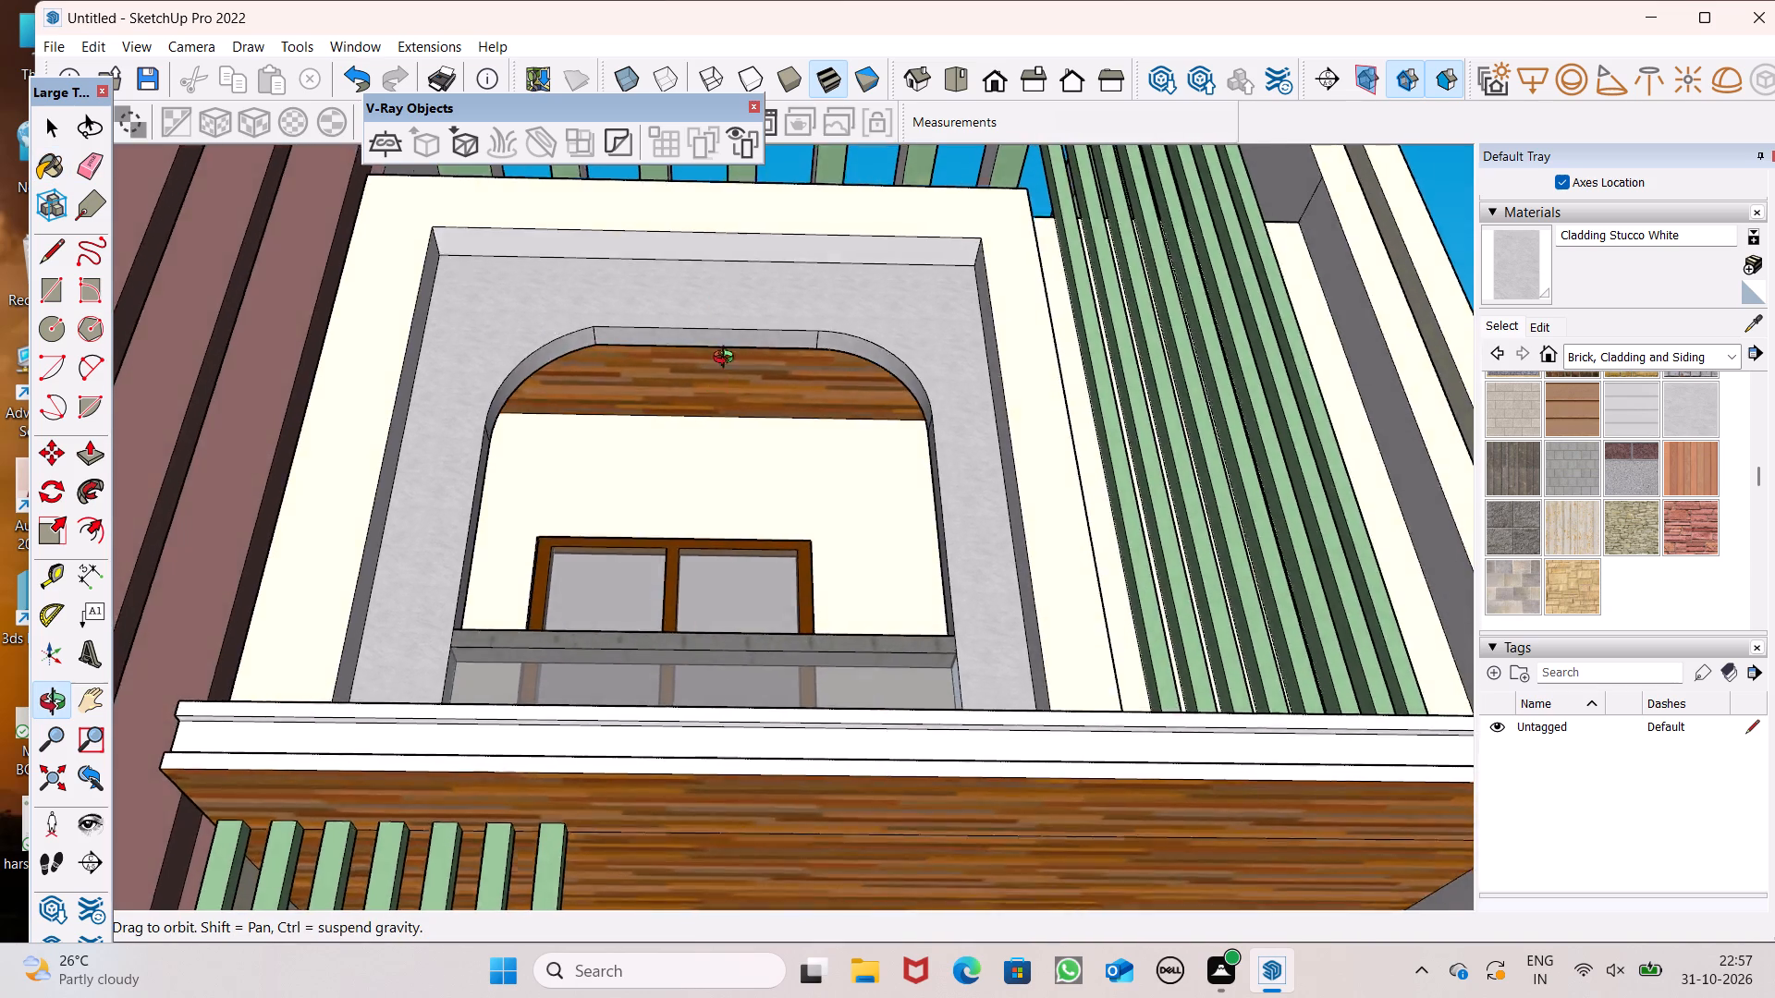
pyautogui.moveTo(728, 359); pyautogui.dragTo(728, 266, button='middle')
pyautogui.press('space')
pyautogui.click(1653, 351)
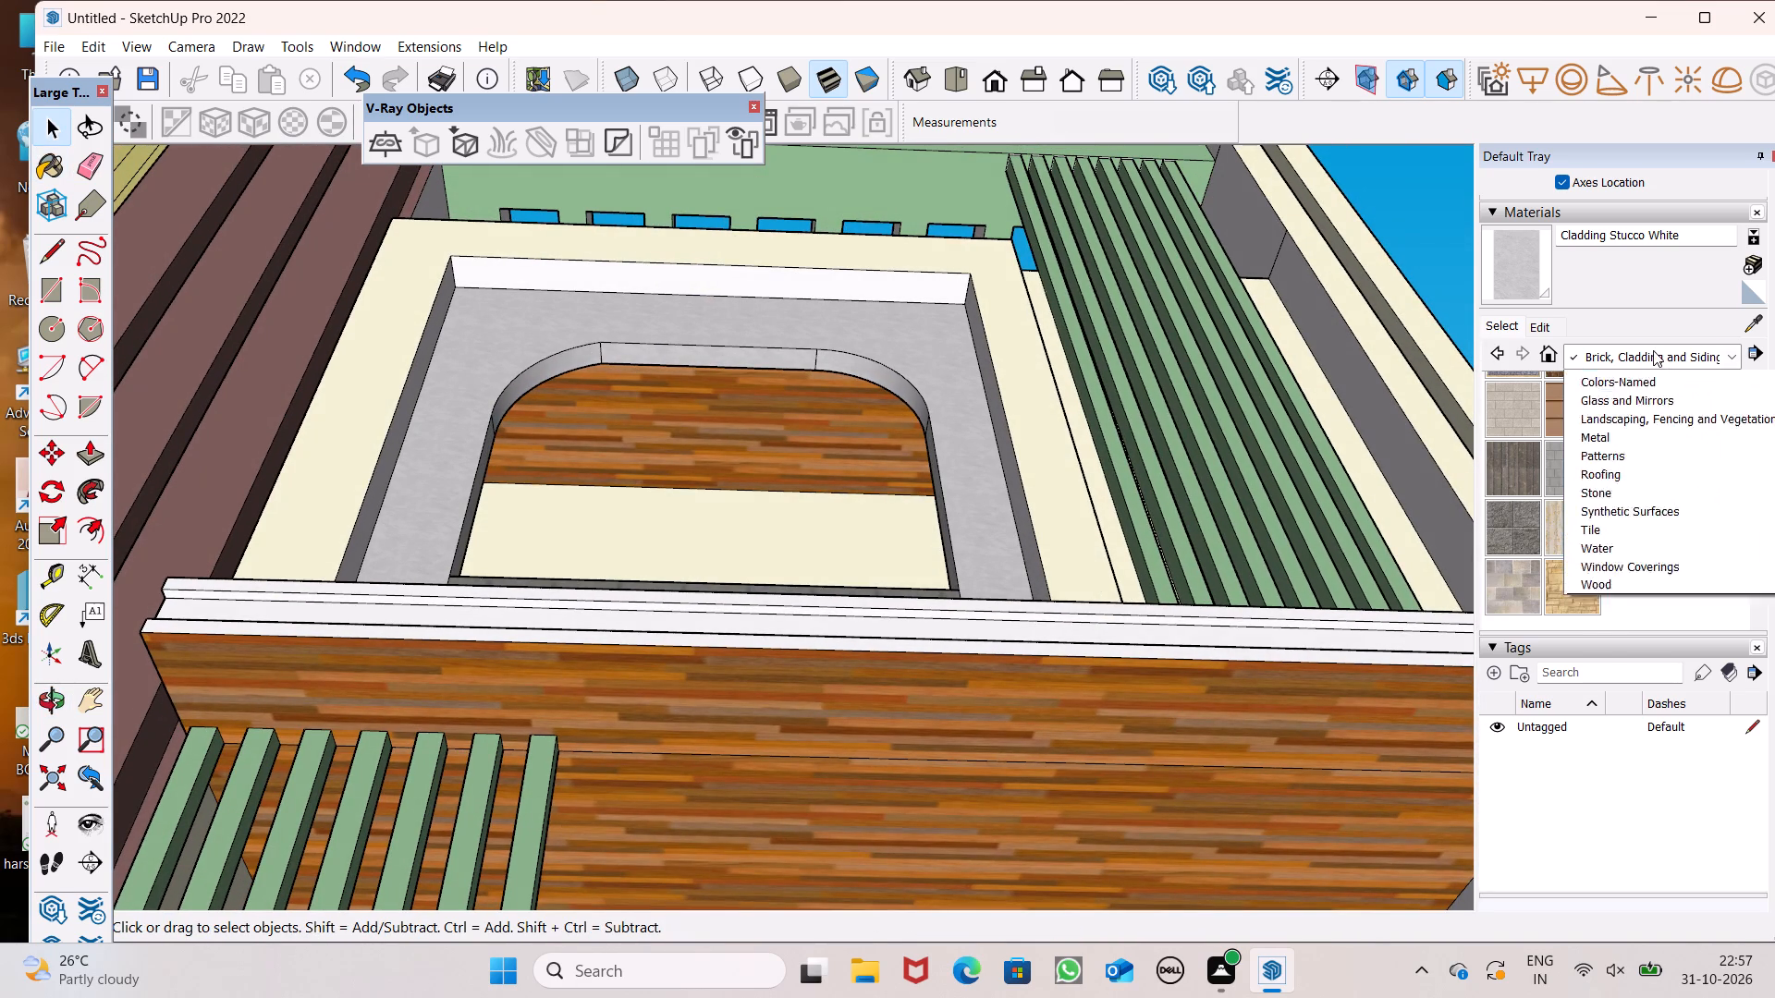
pyautogui.click(1646, 447)
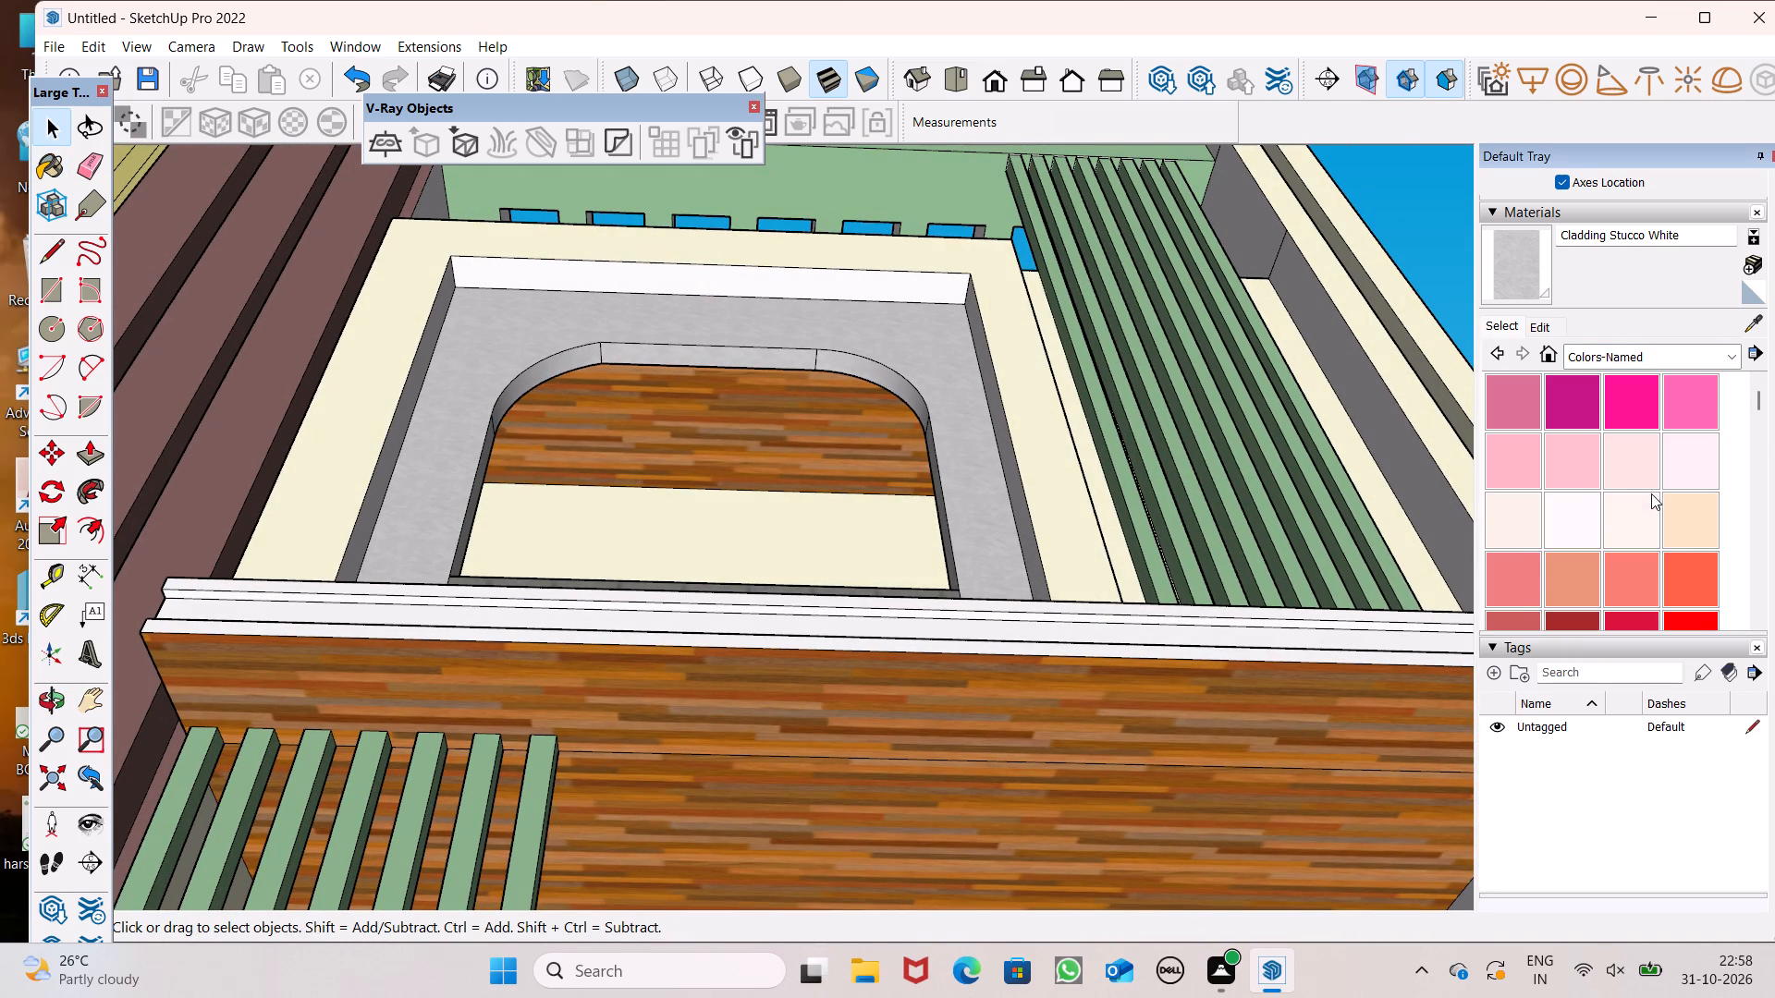
pyautogui.scroll(-4, 1608, 507)
pyautogui.scroll(1, 1600, 498)
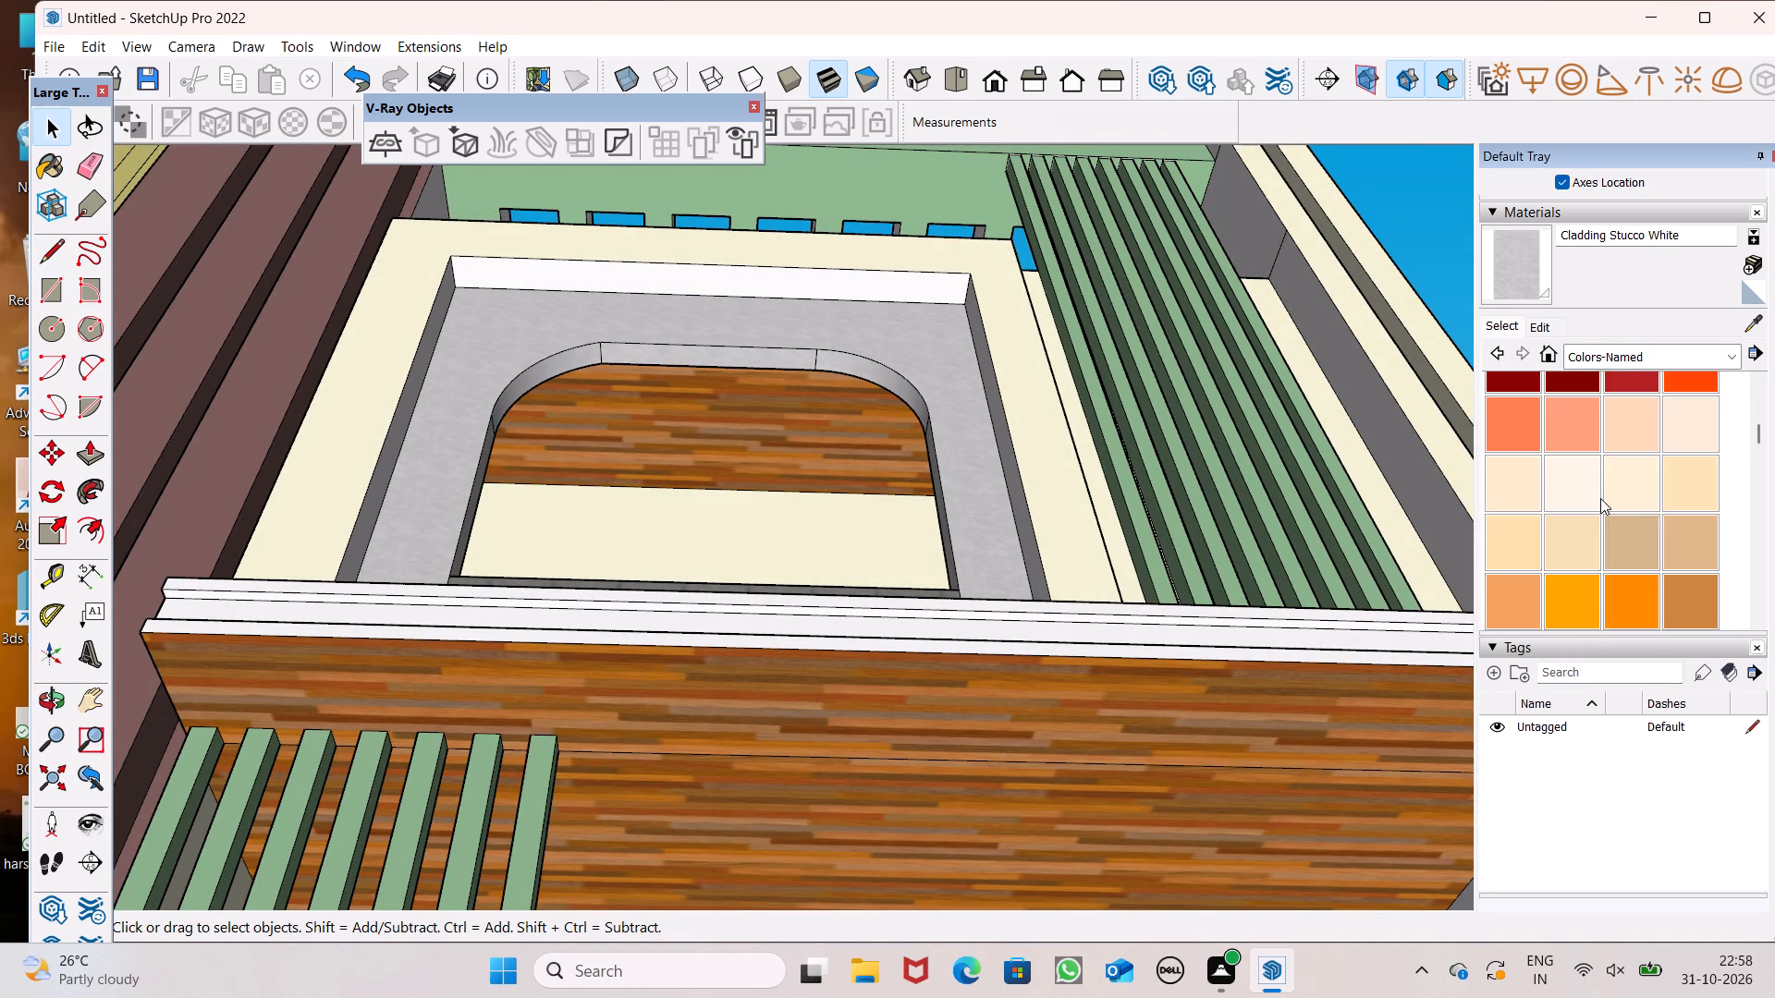
pyautogui.scroll(-3, 1600, 498)
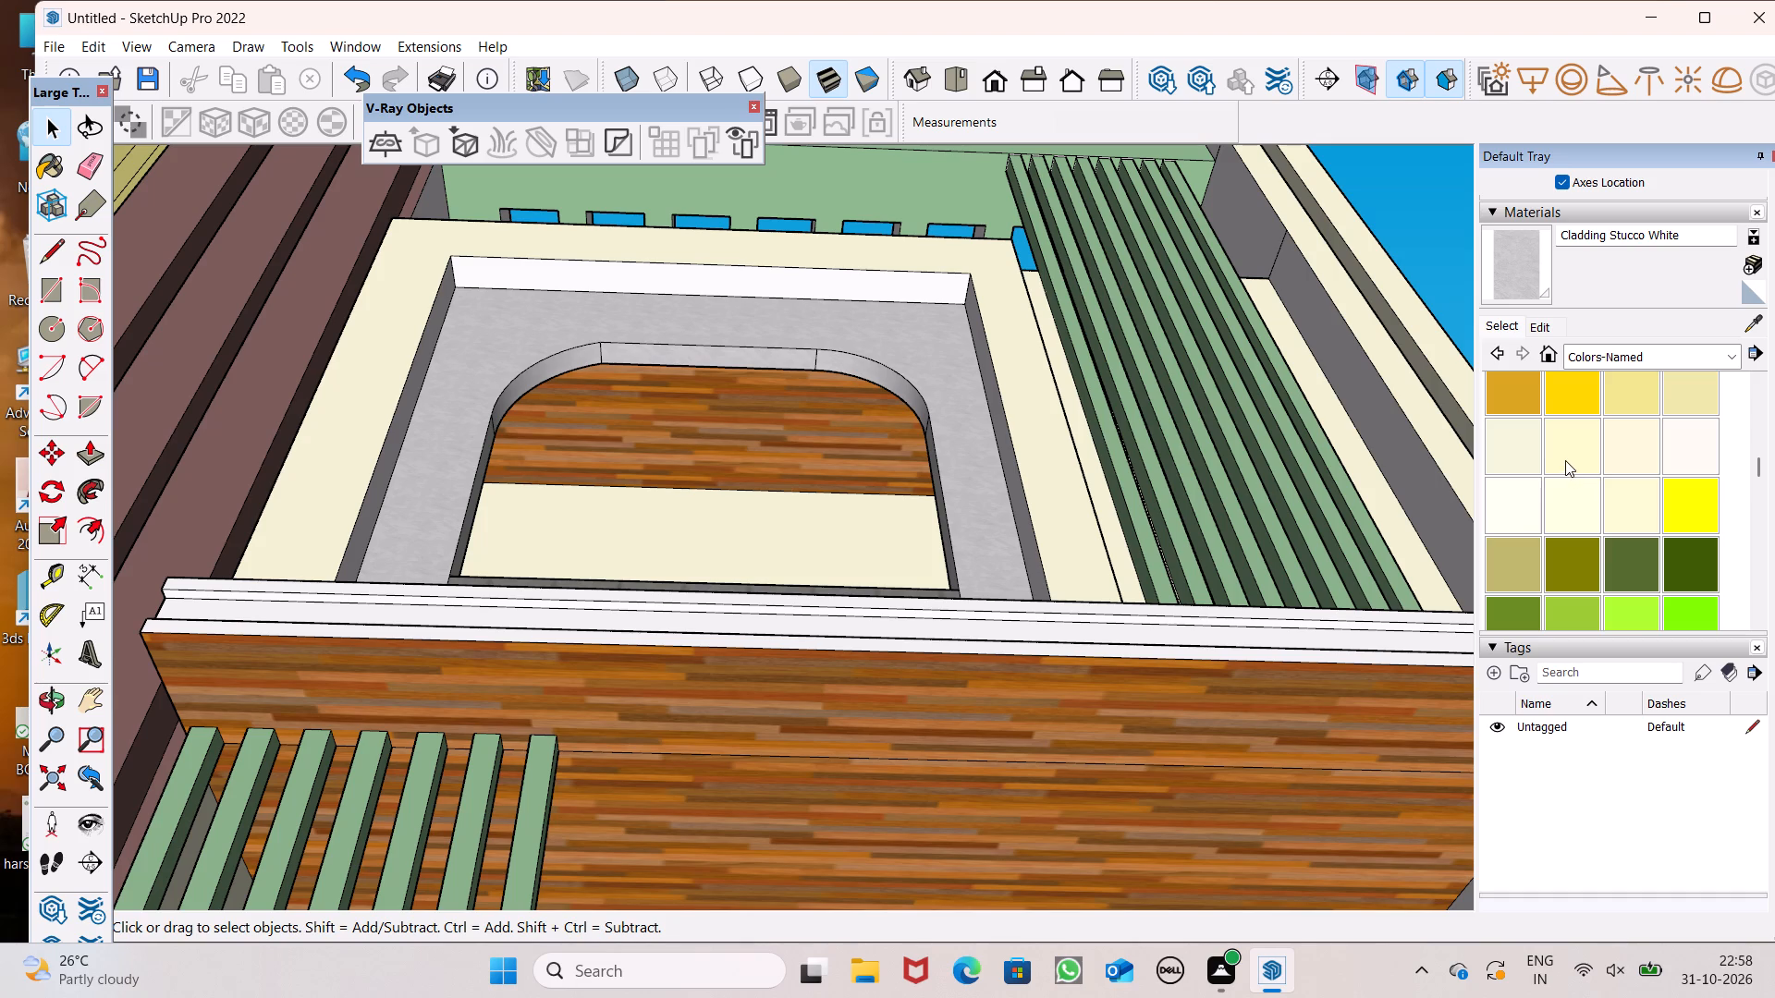
pyautogui.click(1566, 458)
pyautogui.scroll(3, 762, 270)
pyautogui.click(762, 277)
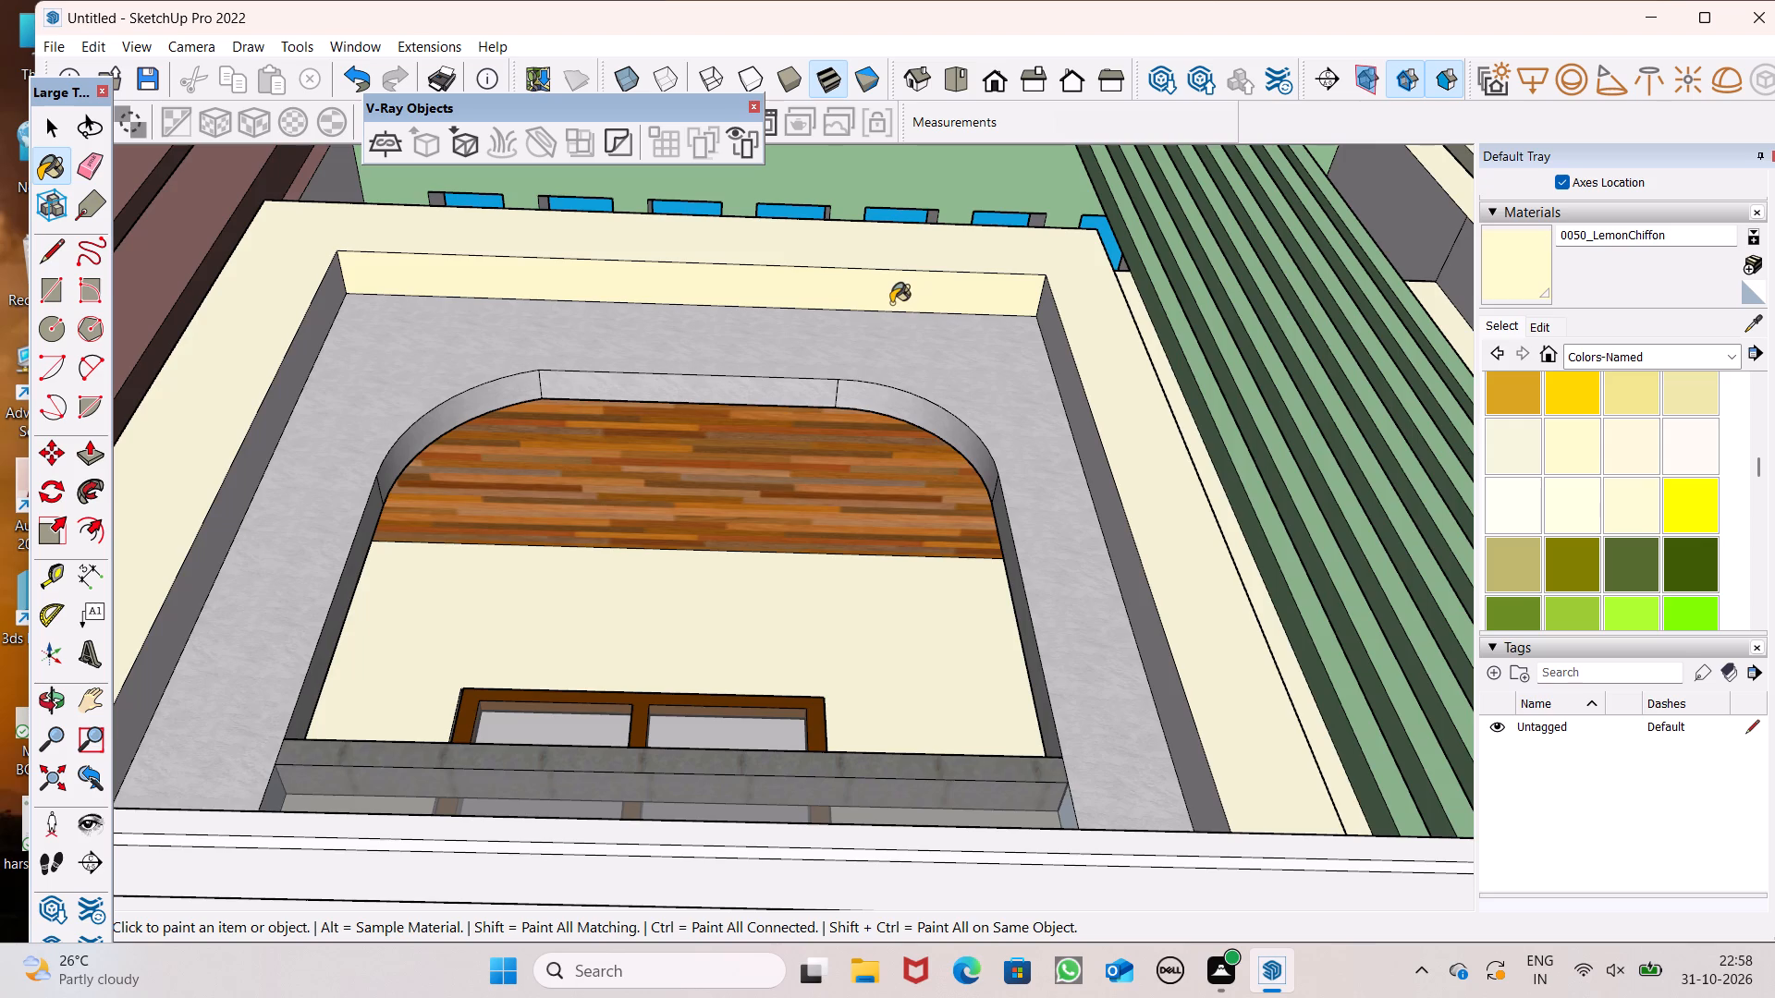
pyautogui.scroll(-6, 891, 298)
pyautogui.moveTo(905, 322); pyautogui.dragTo(859, 629, button='middle')
pyautogui.press('space')
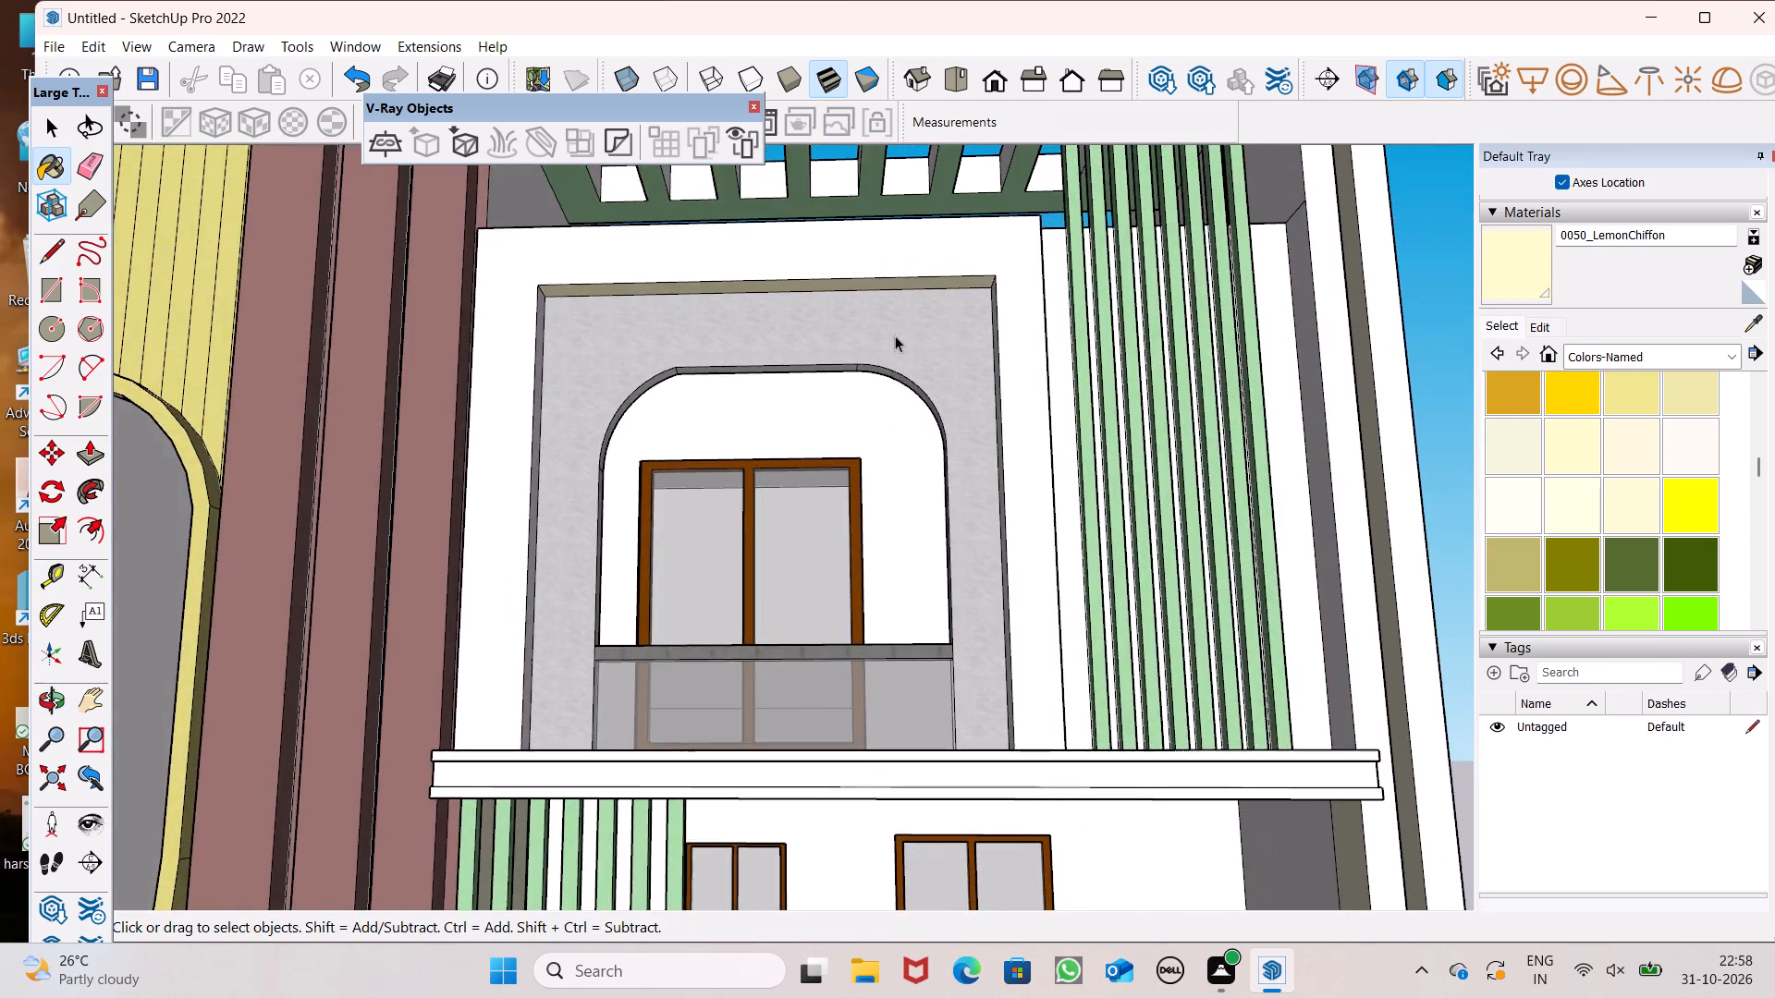
# Paint the top and end faces of the balcony slab ledge below the upper arched opening with 0133_Gray.
pyautogui.scroll(-6, 895, 331)
pyautogui.moveTo(964, 430); pyautogui.dragTo(1103, 584, button='middle')
pyautogui.scroll(-9, 1552, 470)
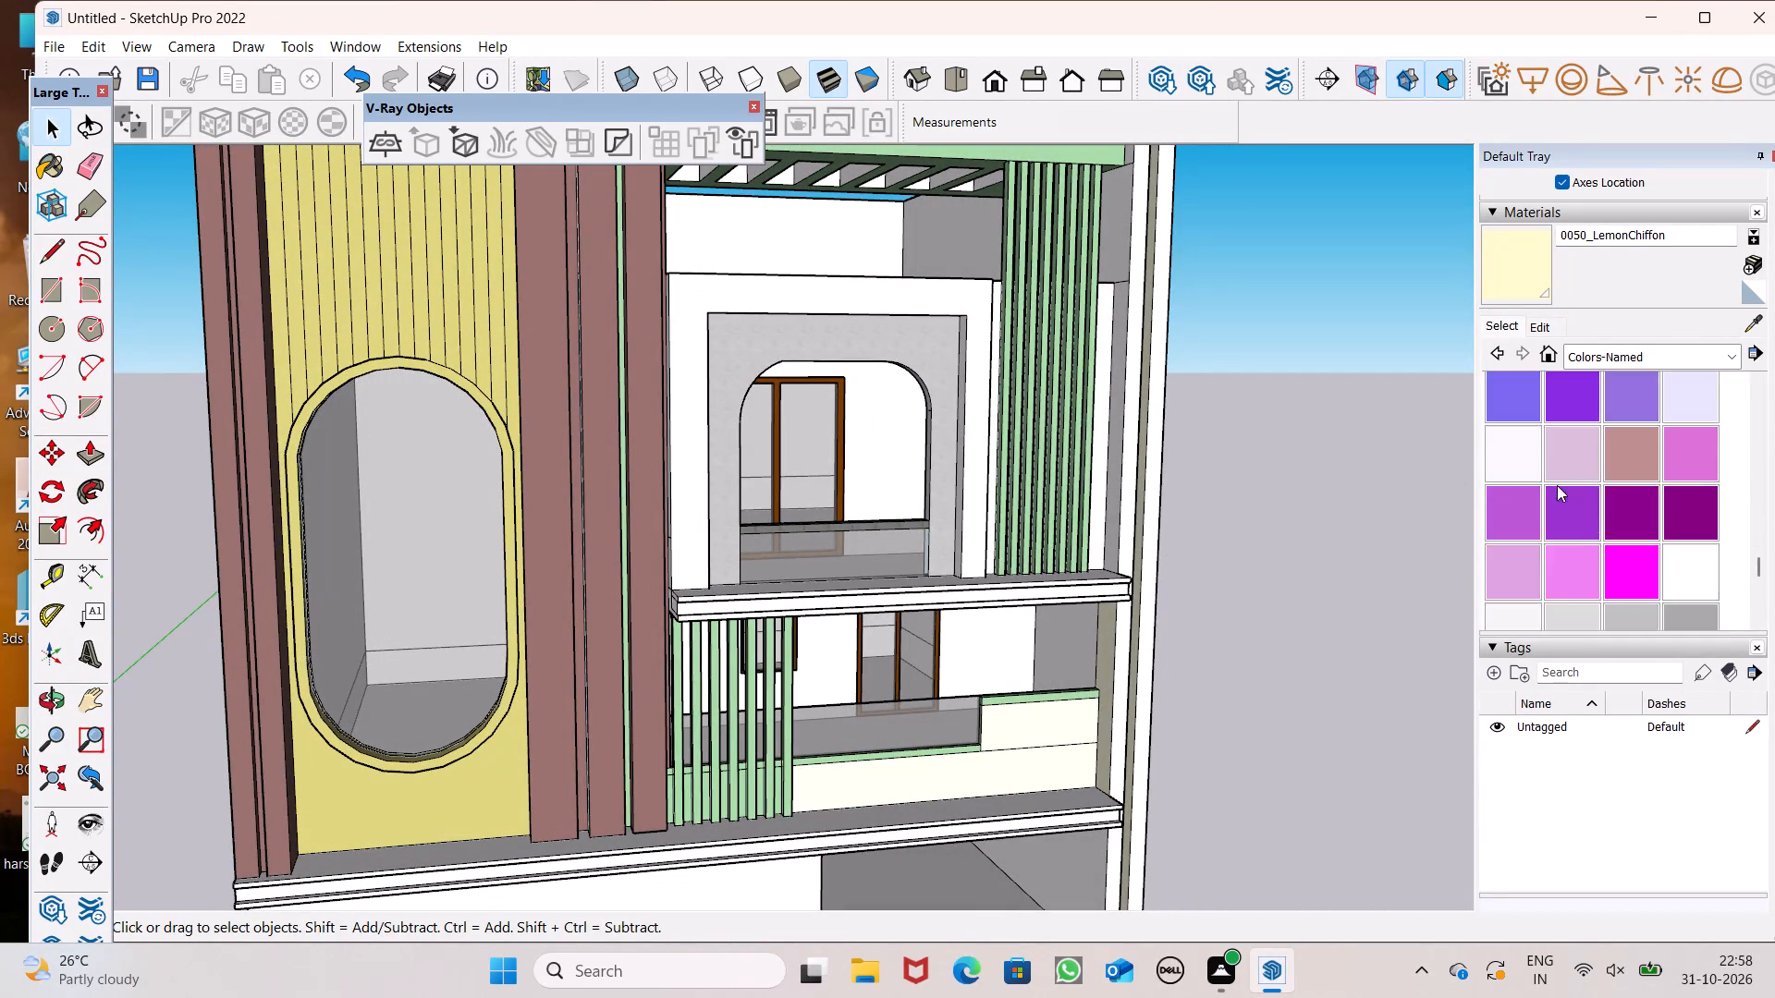
pyautogui.scroll(-4, 1561, 487)
pyautogui.scroll(2, 1555, 463)
pyautogui.click(1517, 555)
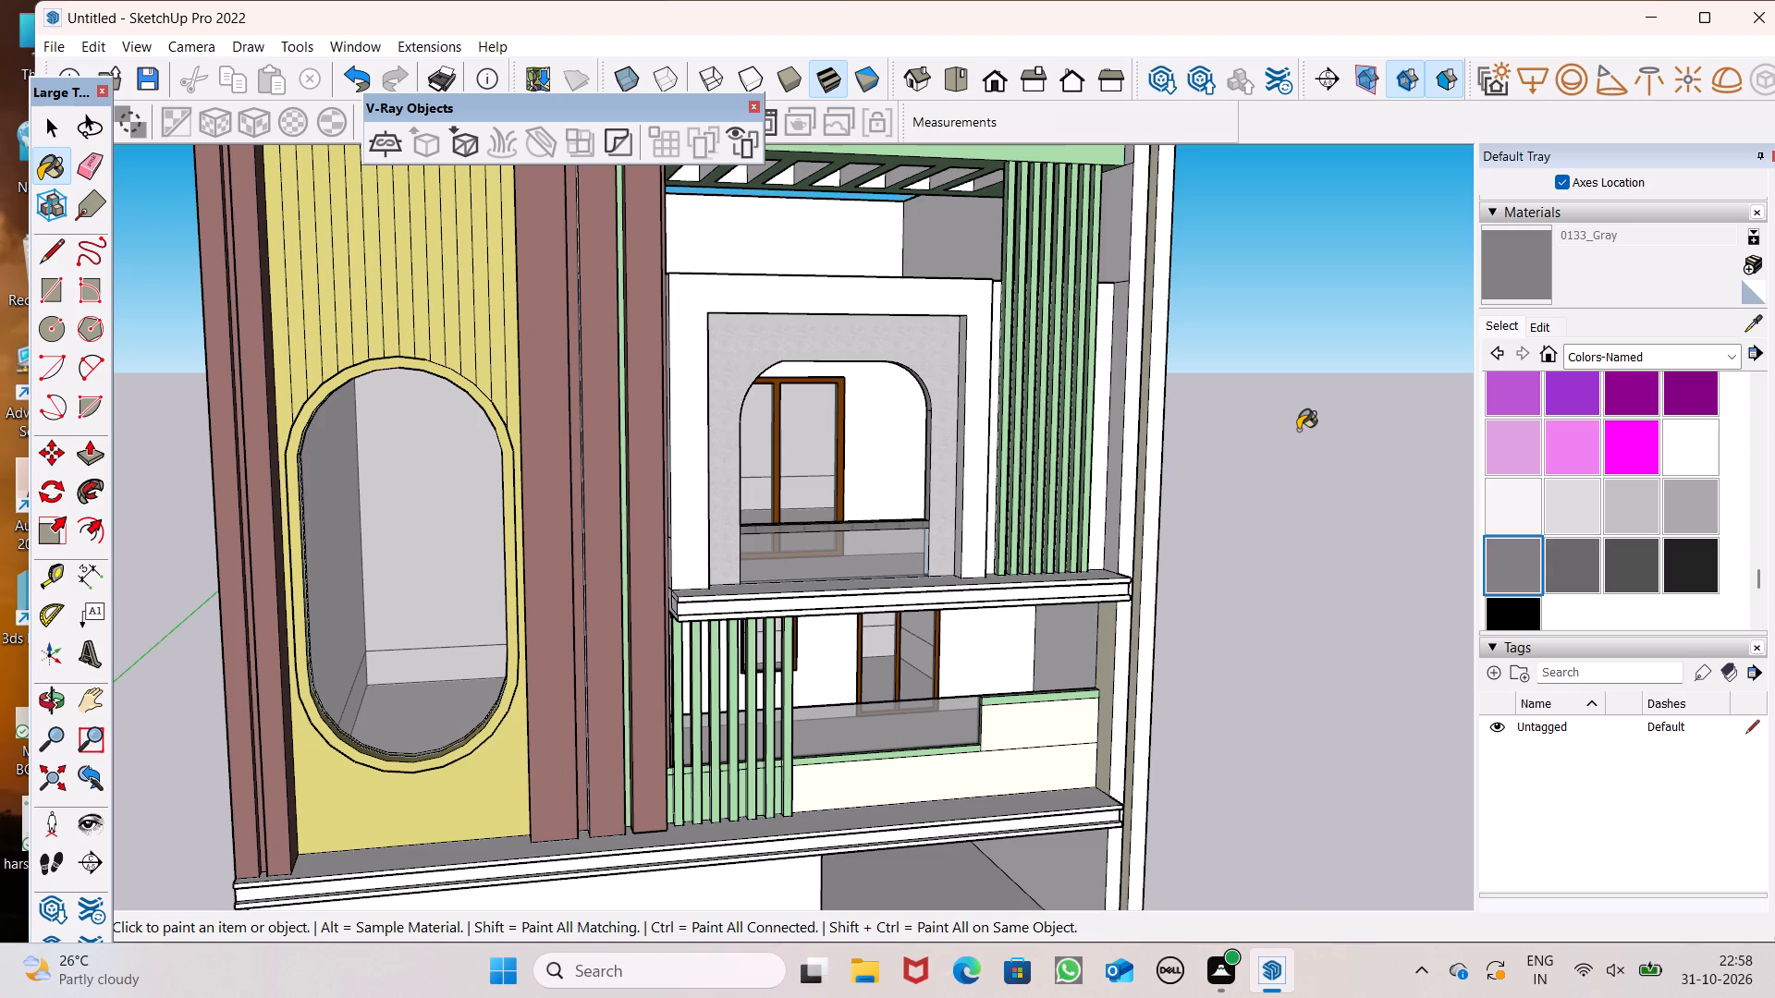
pyautogui.scroll(-1, 1107, 447)
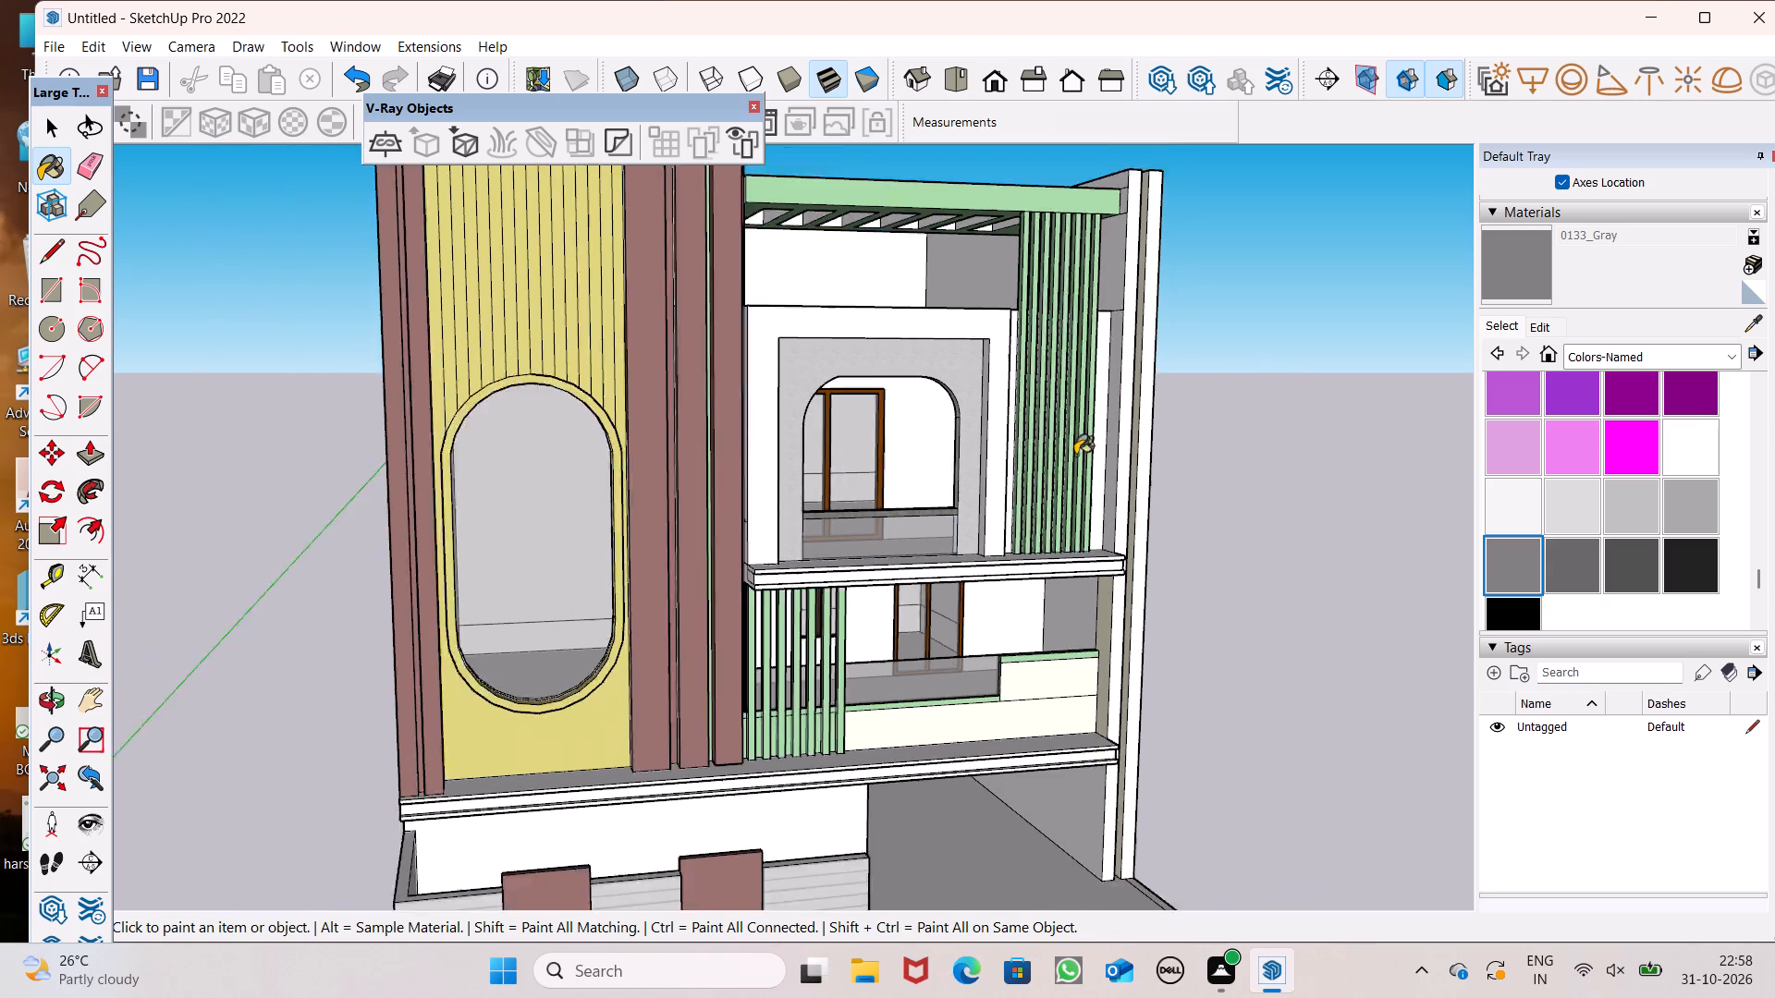
pyautogui.scroll(-2, 1075, 455)
pyautogui.moveTo(905, 550); pyautogui.dragTo(1093, 668, button='middle')
pyautogui.scroll(7, 760, 597)
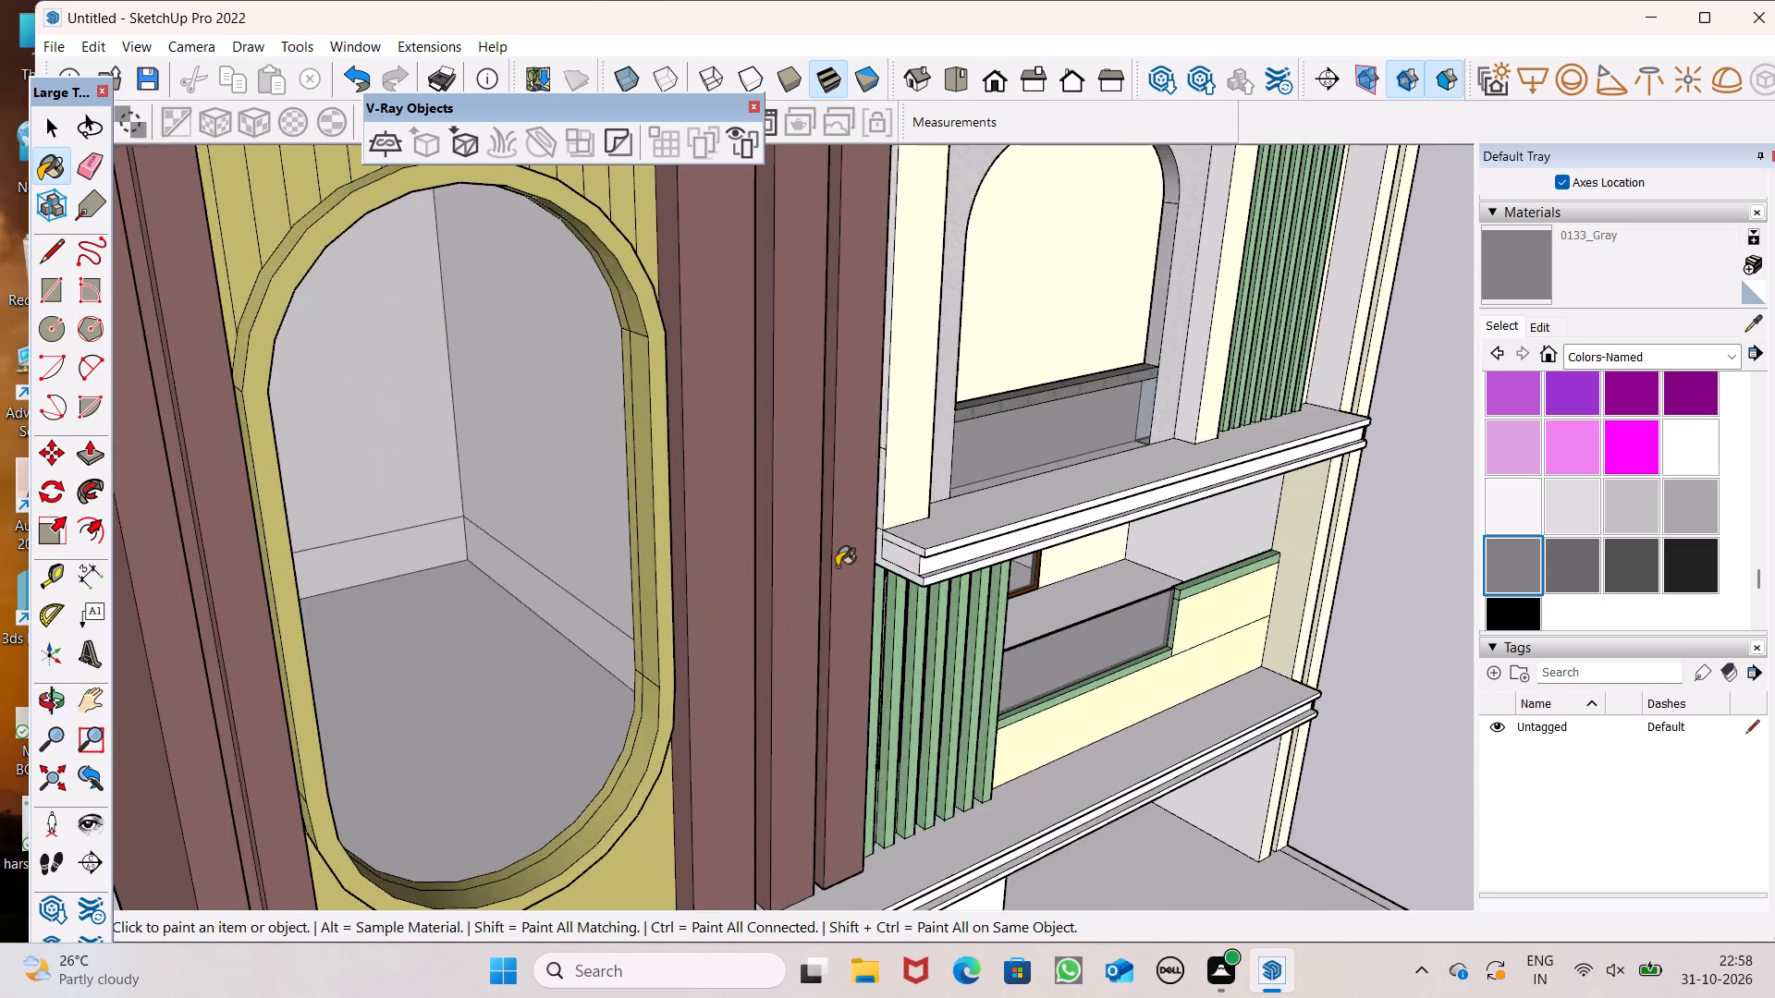
pyautogui.scroll(1, 837, 566)
pyautogui.scroll(5, 951, 583)
pyautogui.click(897, 503)
pyautogui.scroll(6, 886, 537)
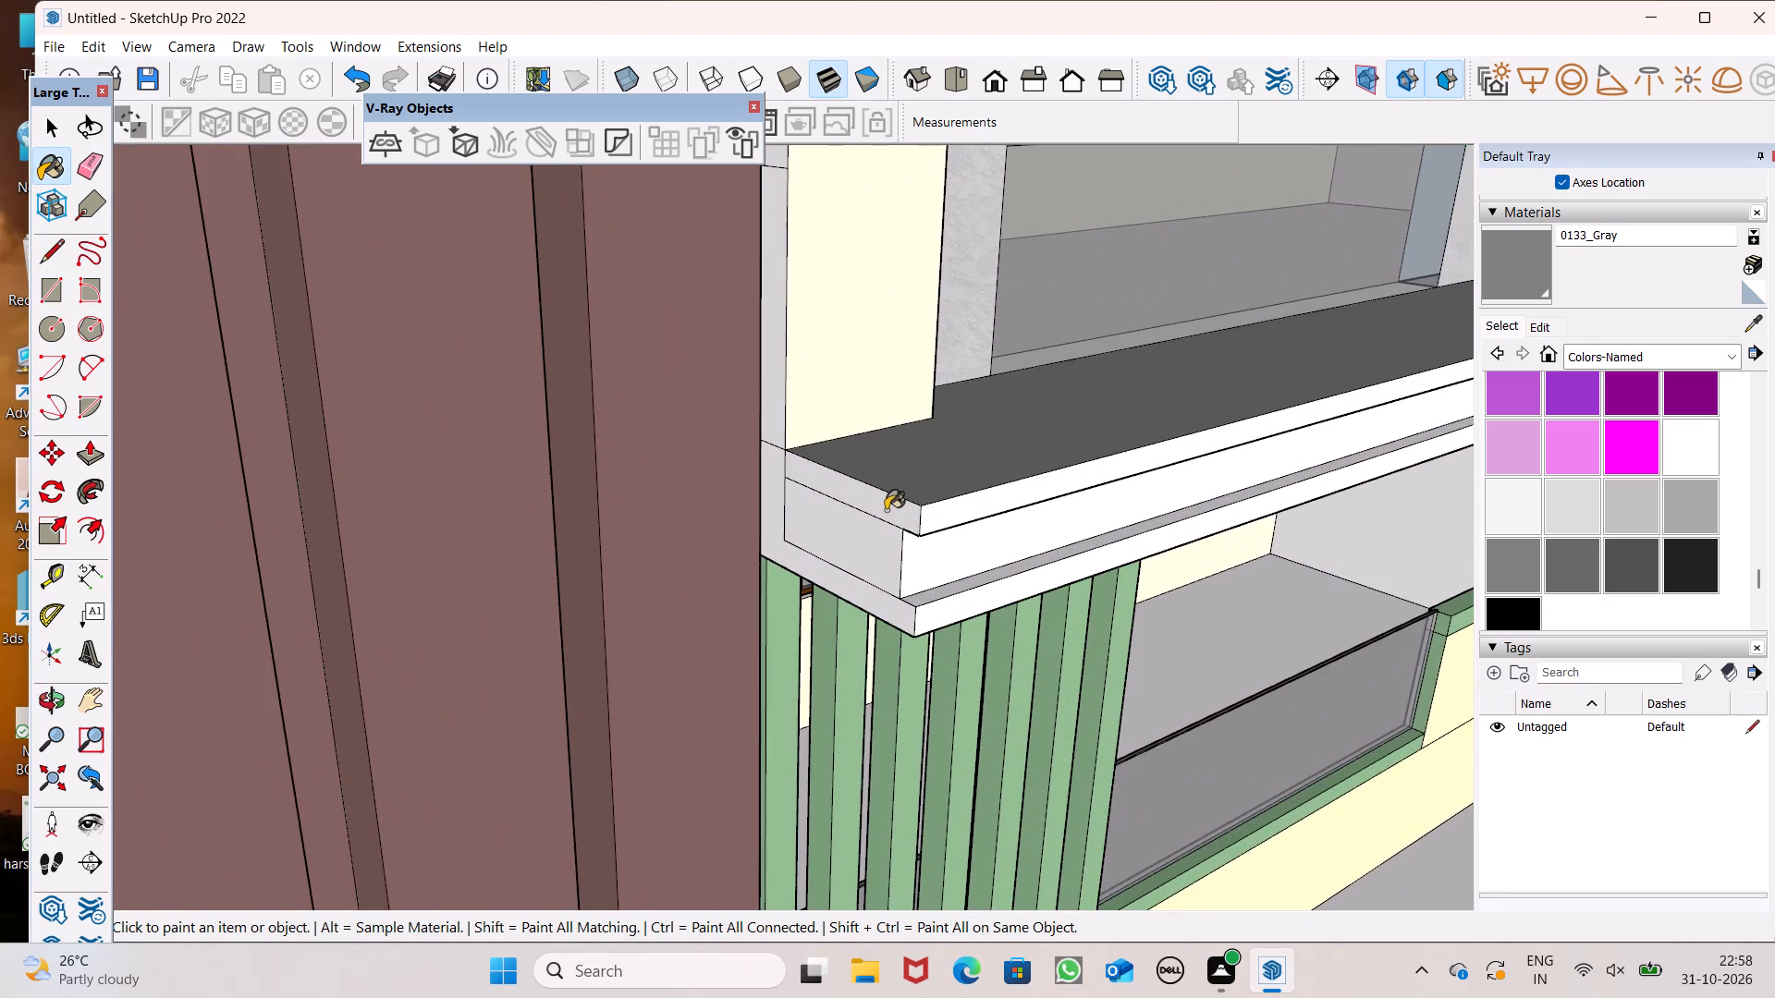
pyautogui.click(886, 510)
pyautogui.scroll(5, 869, 556)
pyautogui.click(860, 535)
pyautogui.click(741, 572)
# Paint the front faces and stepped lips of the balcony slab ledge below the arched opening with 0133_Gray.
pyautogui.moveTo(1009, 628); pyautogui.dragTo(1002, 615, button='middle')
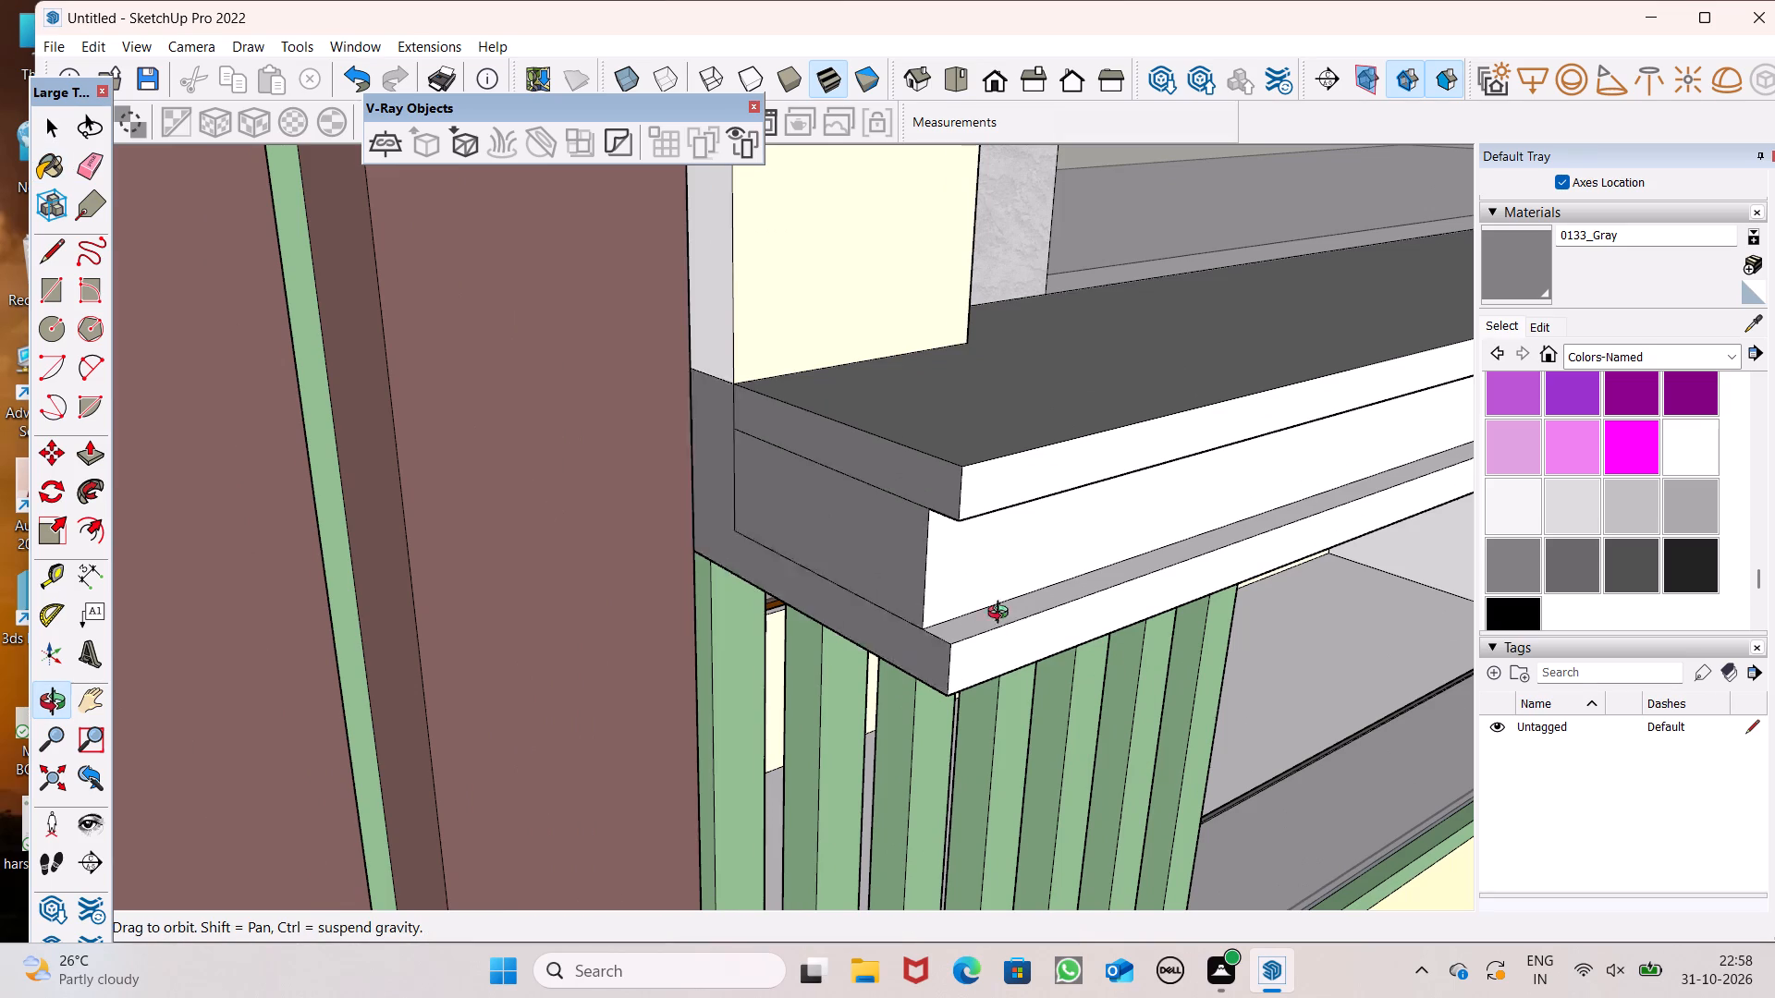
pyautogui.moveTo(1002, 615); pyautogui.dragTo(916, 529, button='middle')
pyautogui.scroll(1, 922, 535)
pyautogui.click(892, 432)
pyautogui.moveTo(875, 296); pyautogui.dragTo(875, 308)
pyautogui.moveTo(898, 569); pyautogui.dragTo(895, 557)
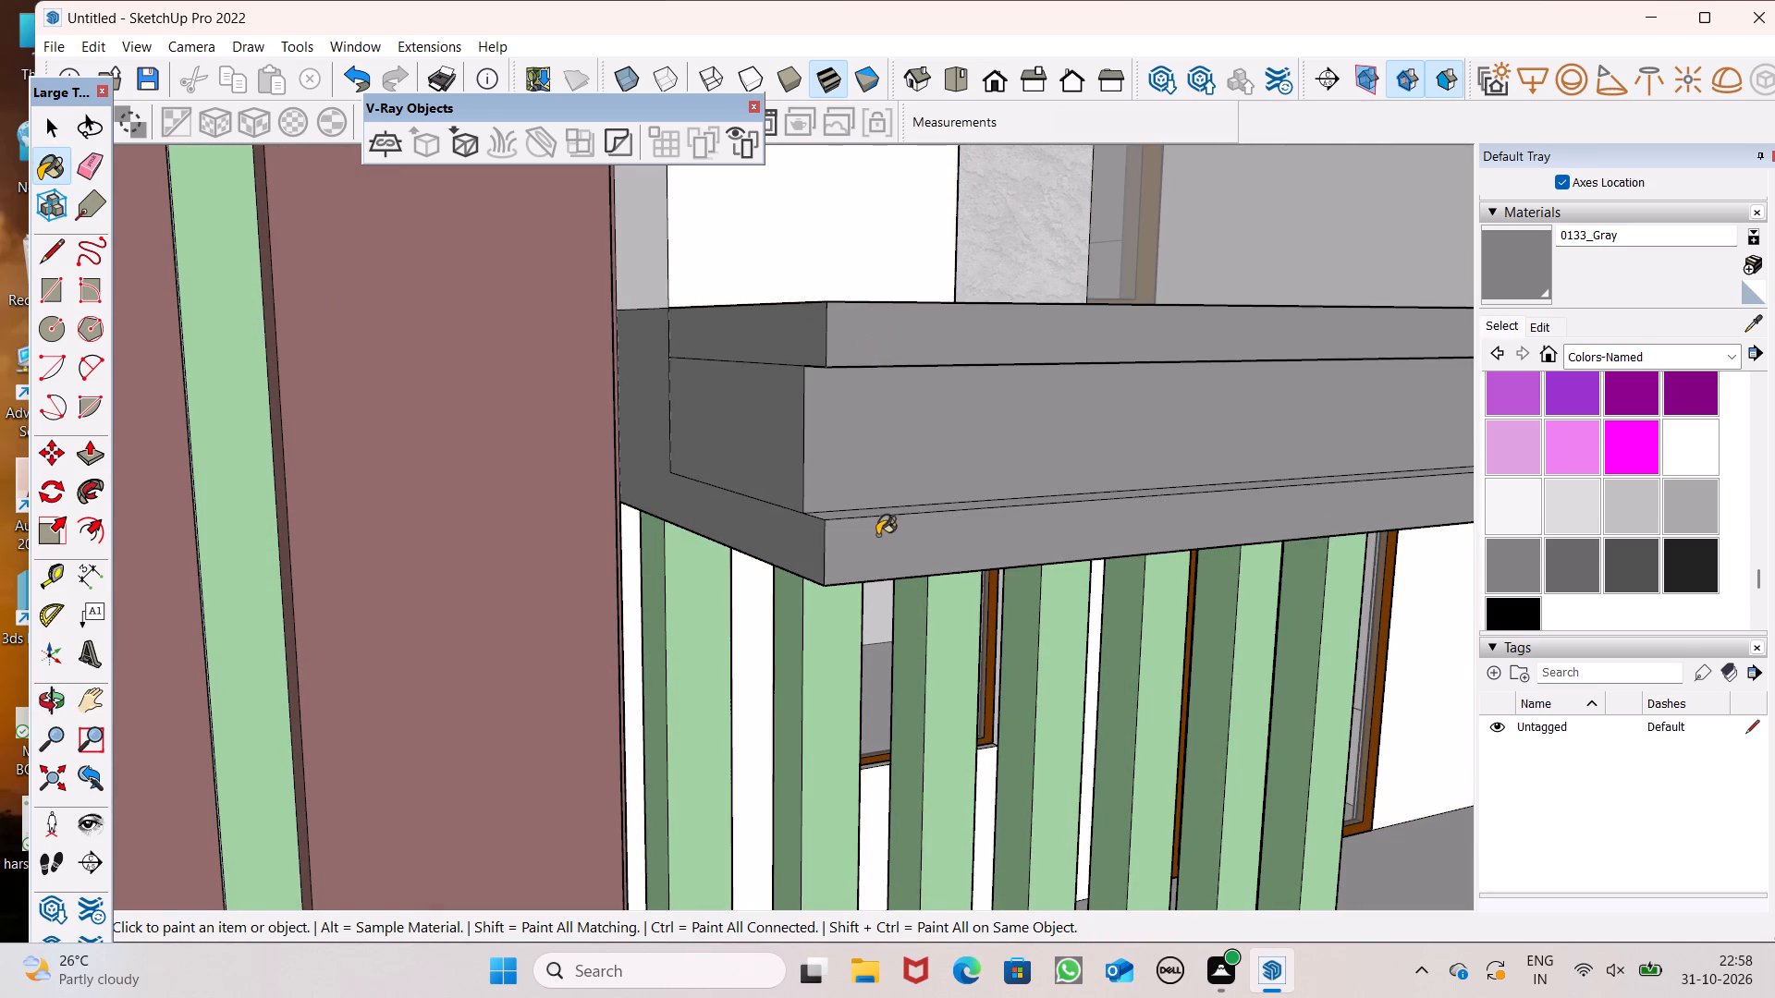
pyautogui.moveTo(877, 538); pyautogui.dragTo(897, 673, button='middle')
pyautogui.scroll(1, 897, 673)
pyautogui.click(893, 683)
pyautogui.scroll(-6, 847, 518)
pyautogui.moveTo(950, 475); pyautogui.dragTo(894, 102, button='middle')
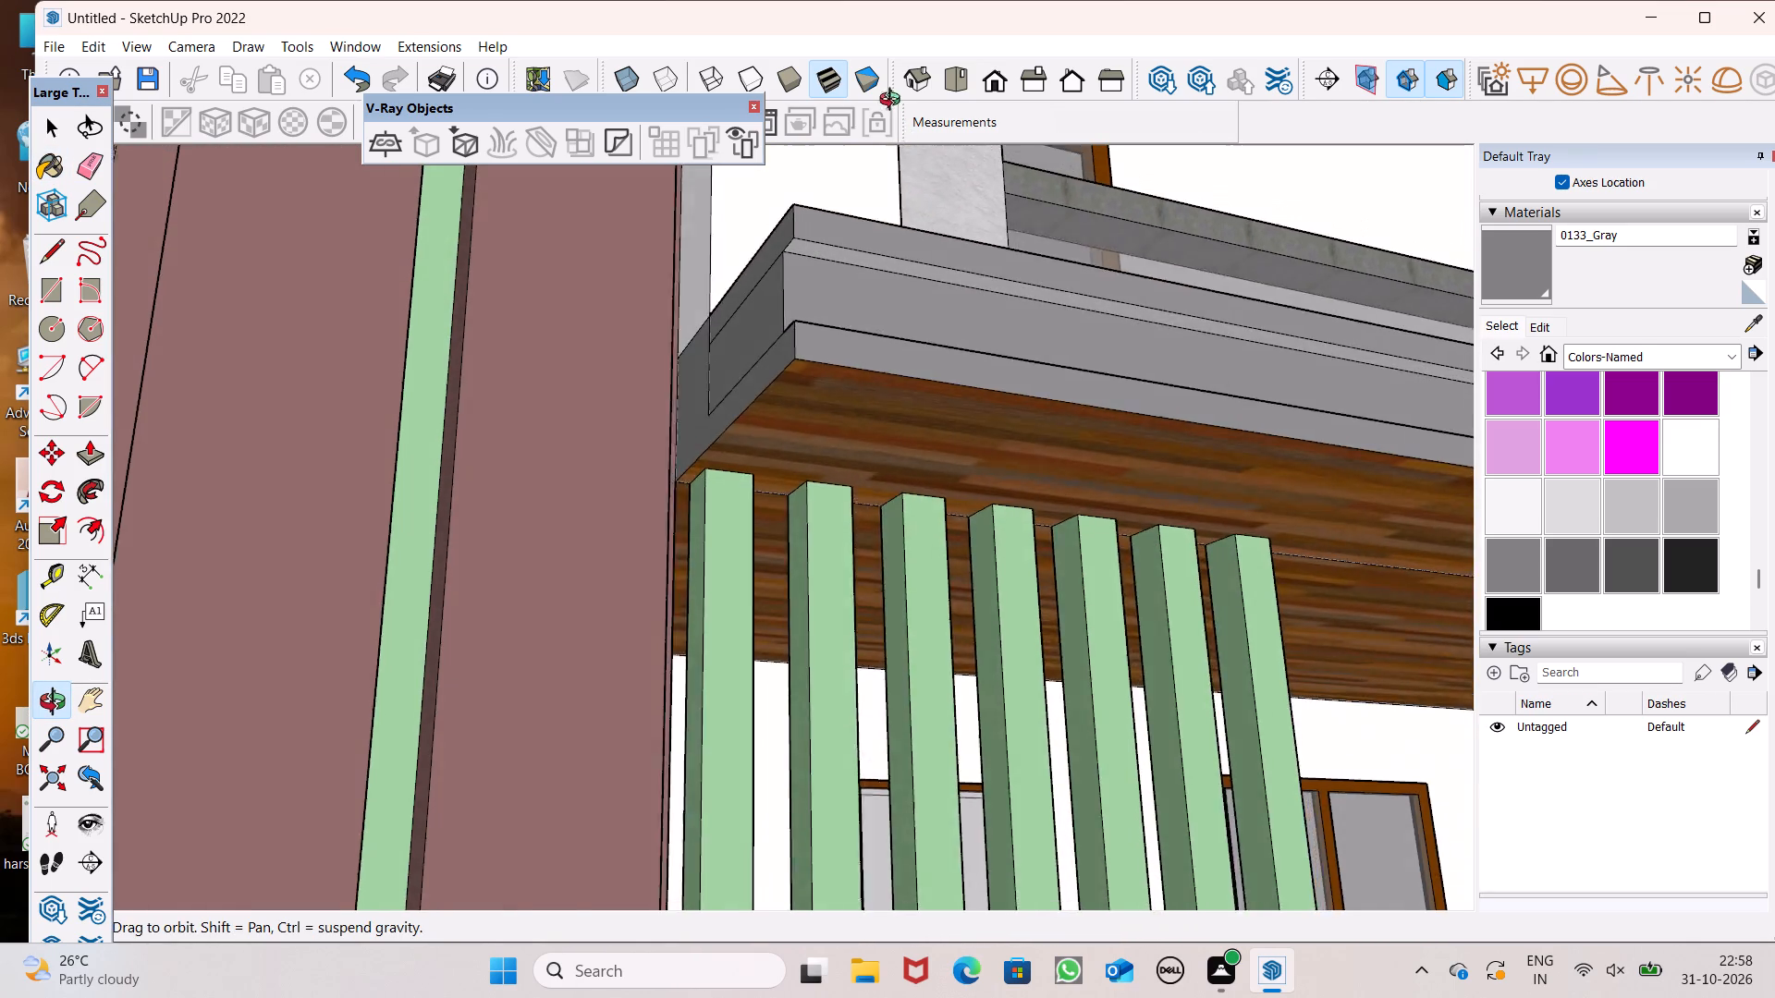
pyautogui.moveTo(894, 102); pyautogui.dragTo(893, 97, button='middle')
pyautogui.scroll(5, 934, 276)
pyautogui.click(908, 249)
# Paint the top and end faces of the lower slab ledge beneath the khaki window bay with 0133_Gray.
pyautogui.scroll(-6, 923, 335)
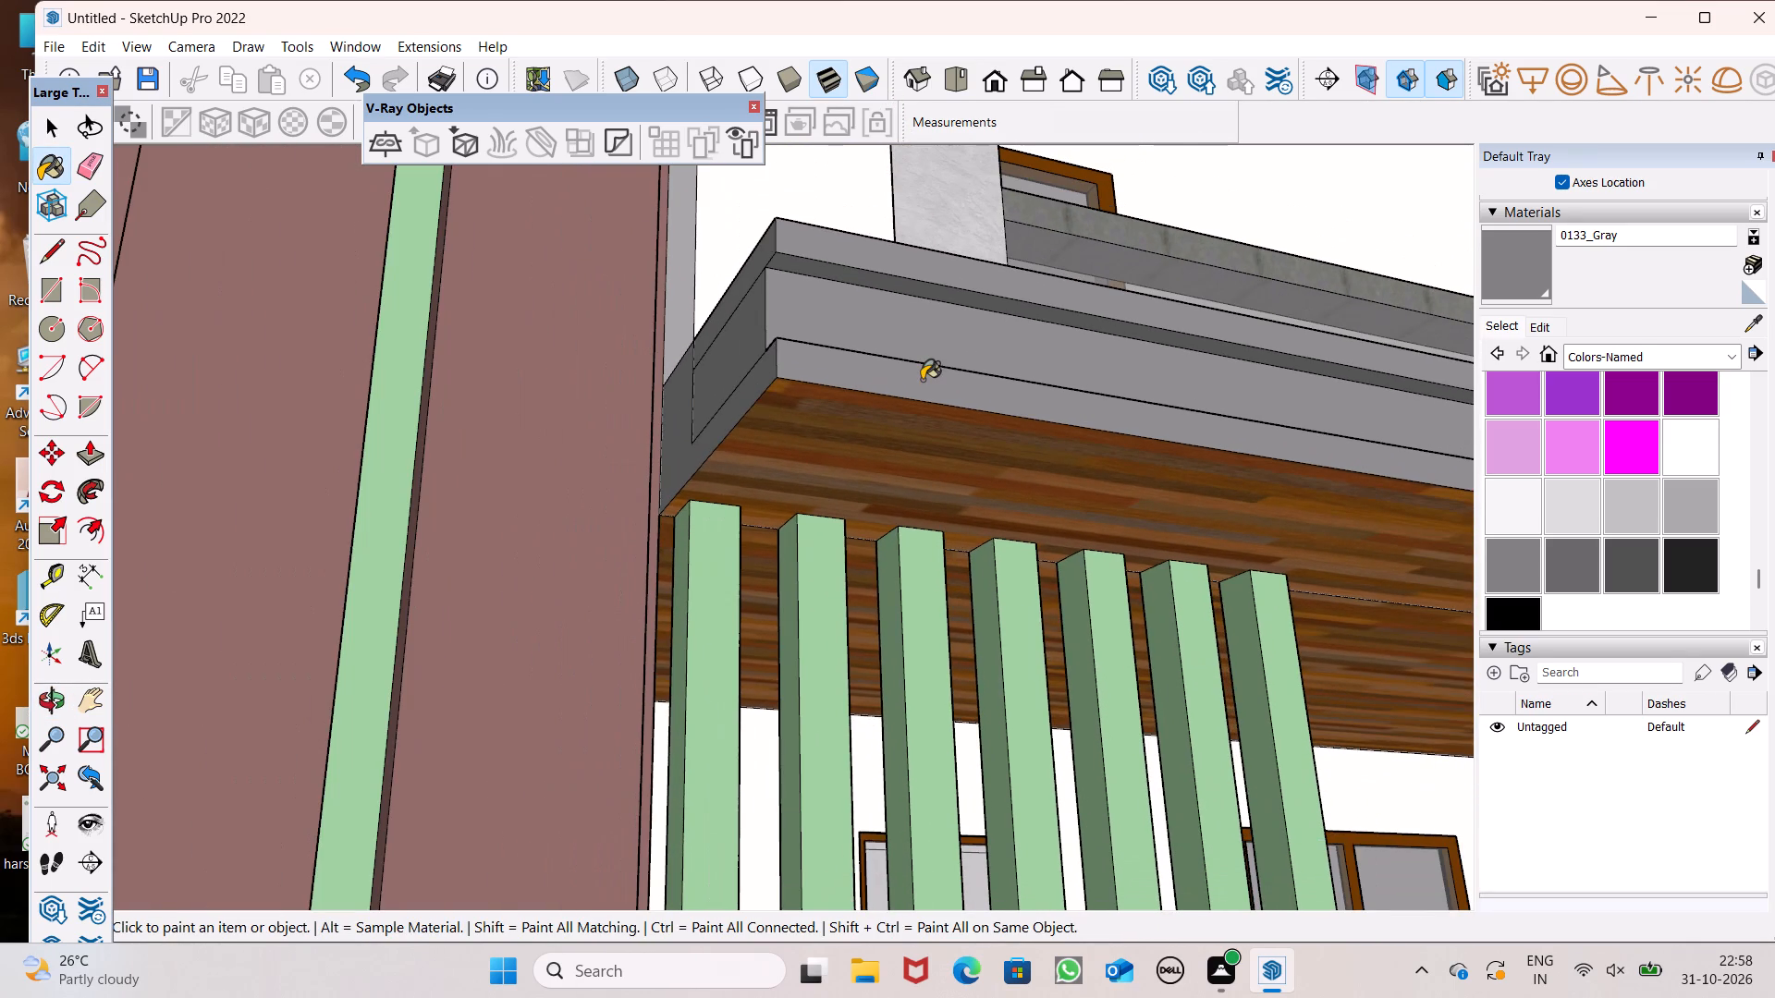
pyautogui.scroll(-6, 887, 343)
pyautogui.moveTo(885, 362); pyautogui.dragTo(985, 597, button='middle')
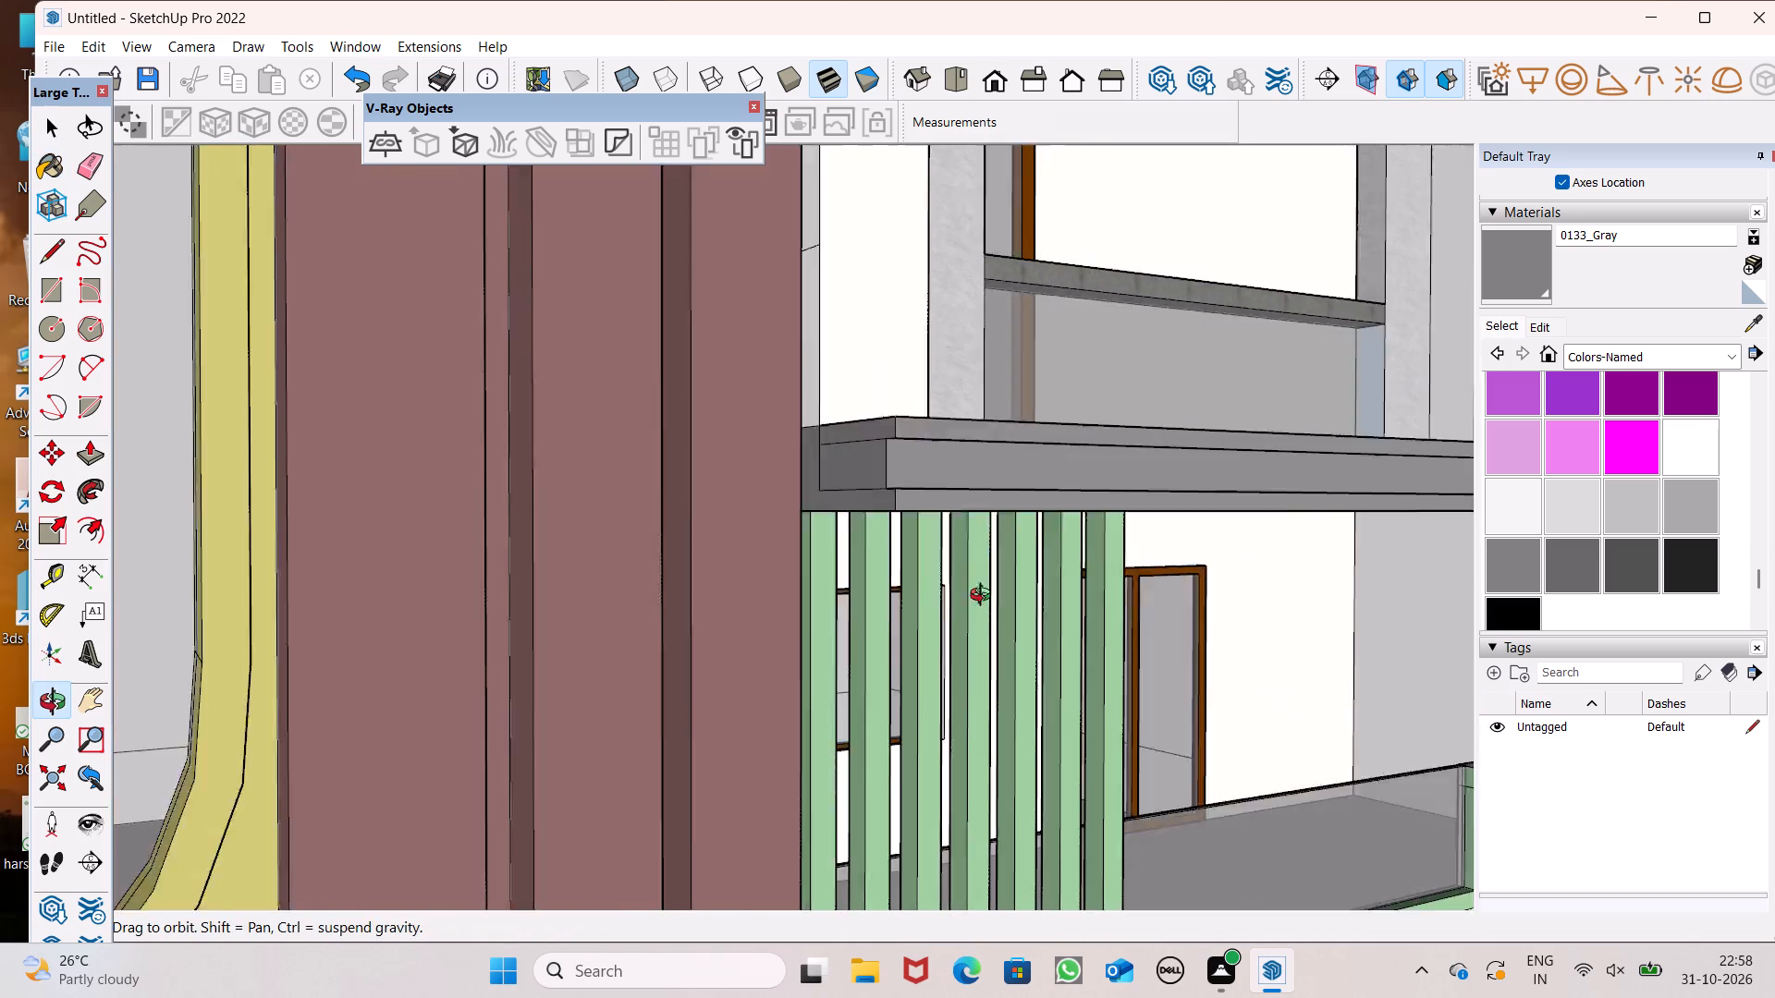
pyautogui.moveTo(985, 597); pyautogui.dragTo(1006, 641, button='middle')
pyautogui.scroll(-6, 876, 460)
pyautogui.moveTo(1008, 498); pyautogui.dragTo(959, 470, button='middle')
pyautogui.scroll(-8, 1034, 379)
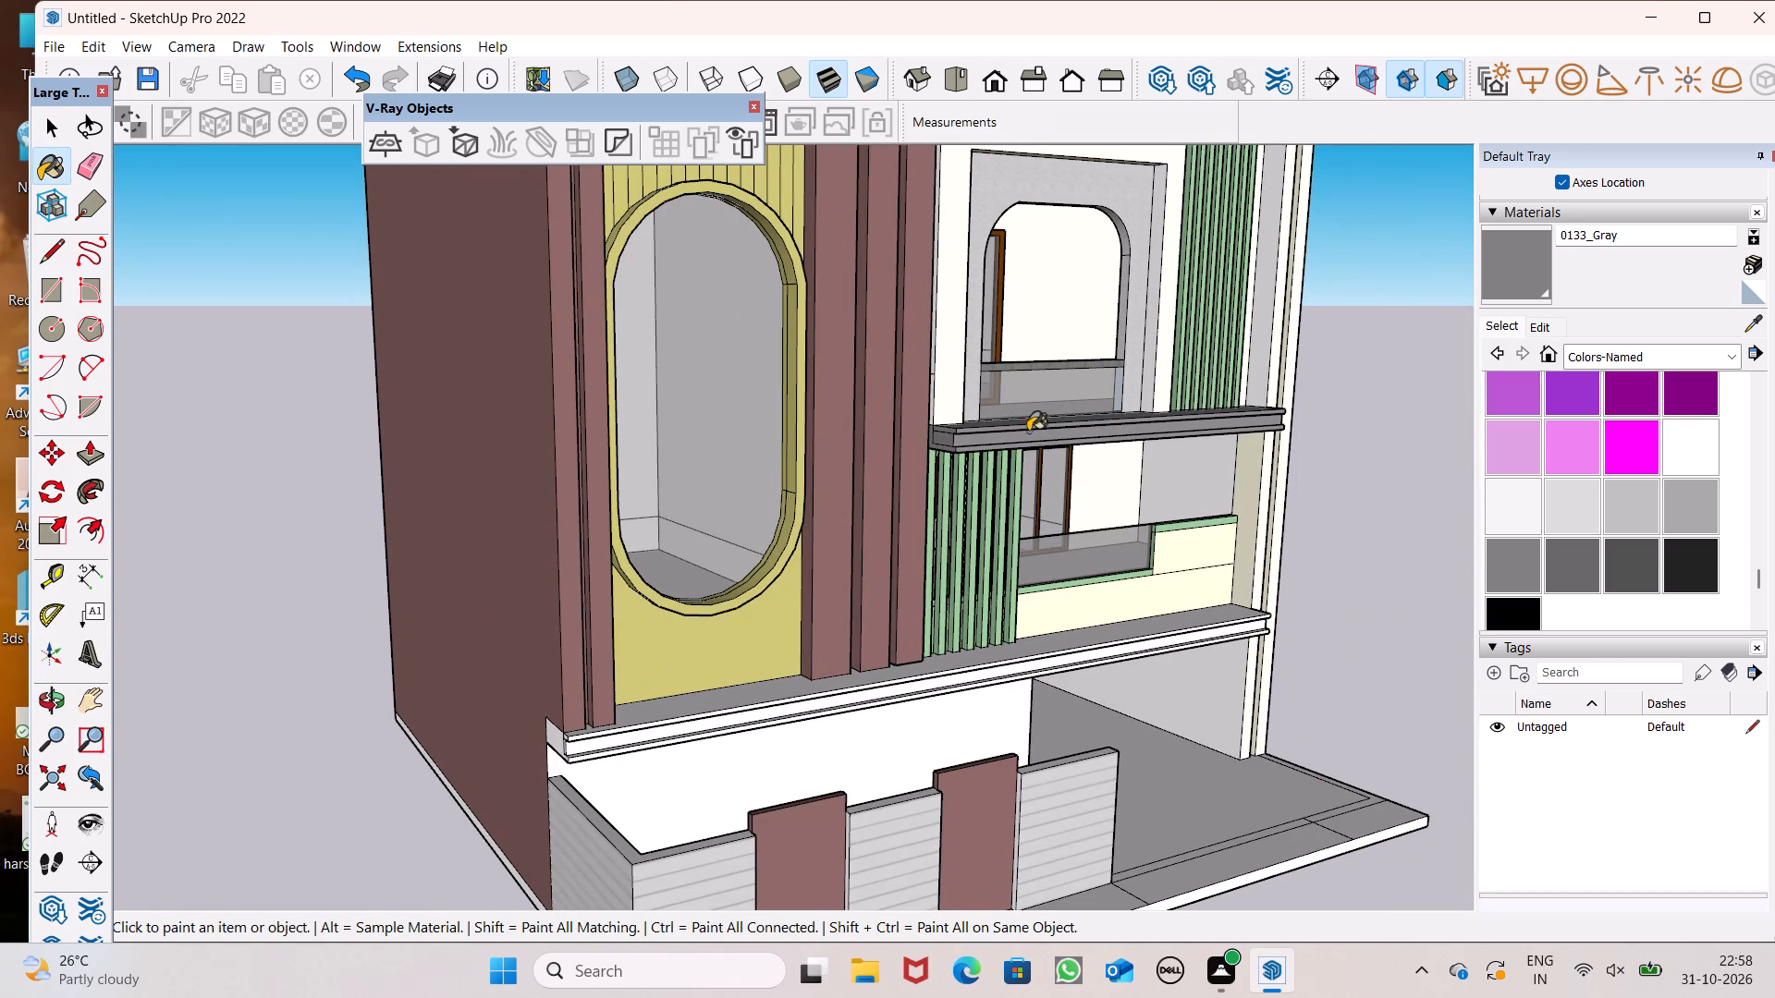
pyautogui.scroll(-6, 1026, 410)
pyautogui.scroll(7, 883, 578)
pyautogui.moveTo(879, 578); pyautogui.dragTo(848, 573, button='middle')
pyautogui.scroll(5, 795, 550)
pyautogui.scroll(-5, 998, 517)
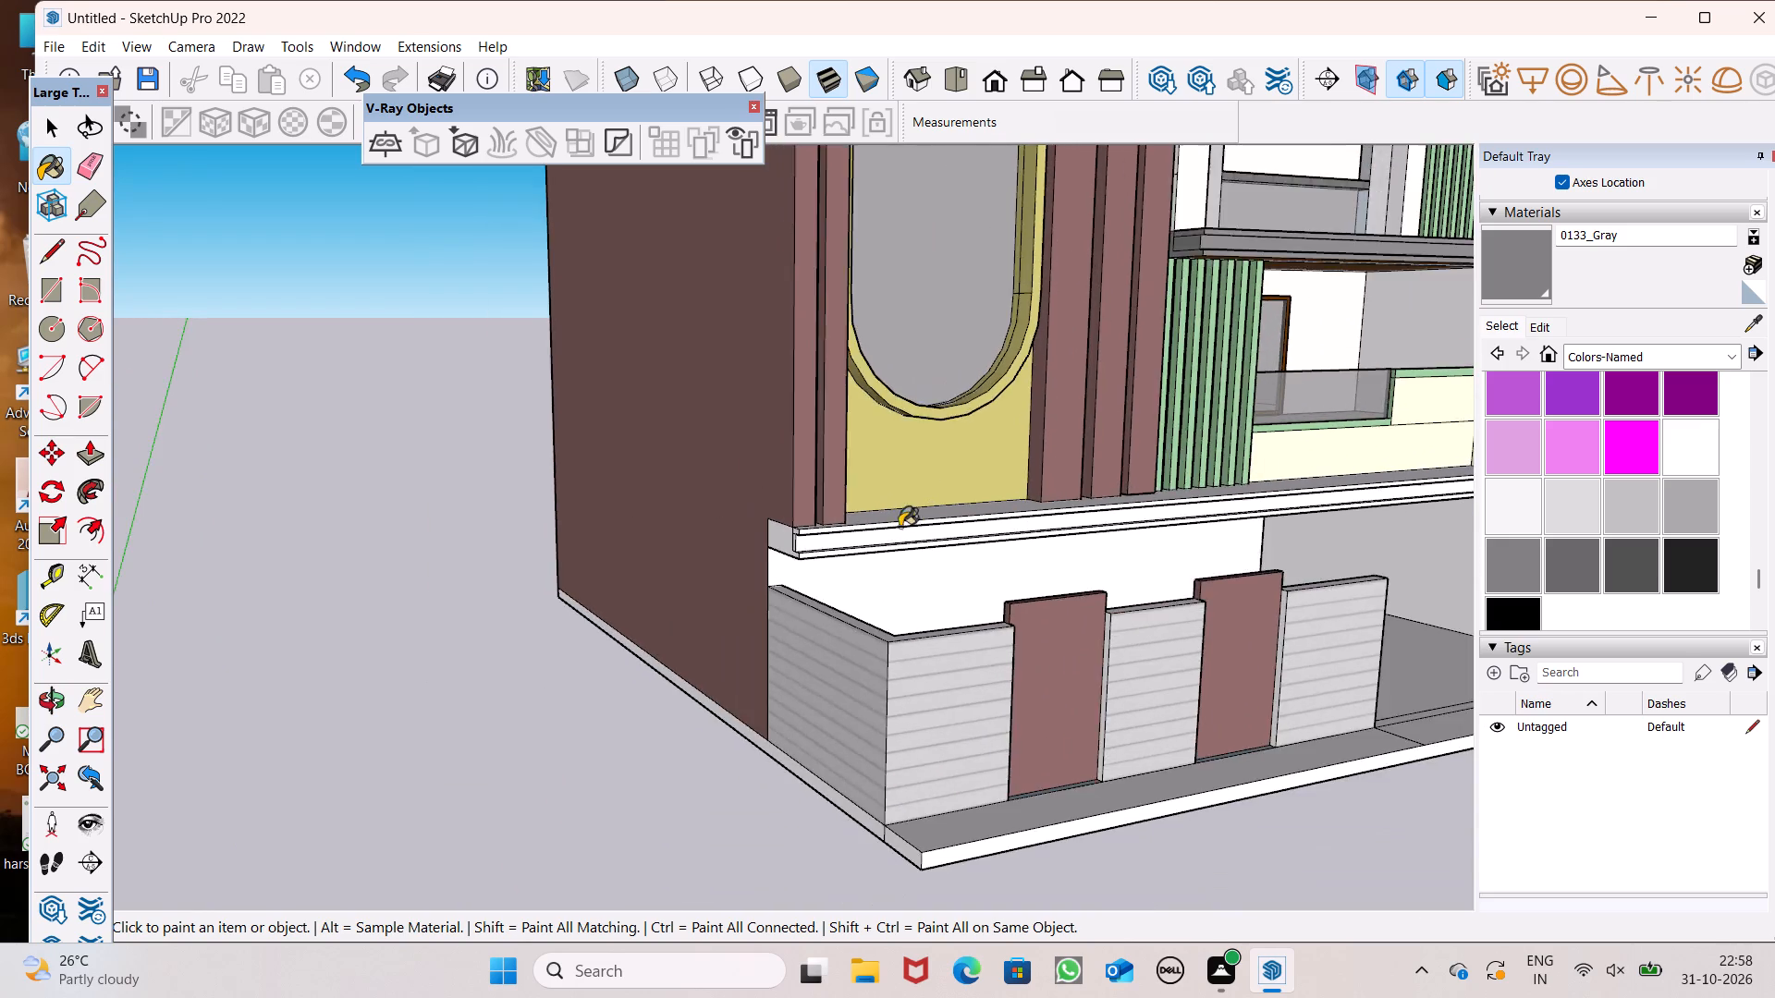
pyautogui.moveTo(898, 530); pyautogui.dragTo(1034, 608, button='middle')
pyautogui.scroll(6, 1034, 608)
pyautogui.click(778, 528)
pyautogui.scroll(6, 906, 523)
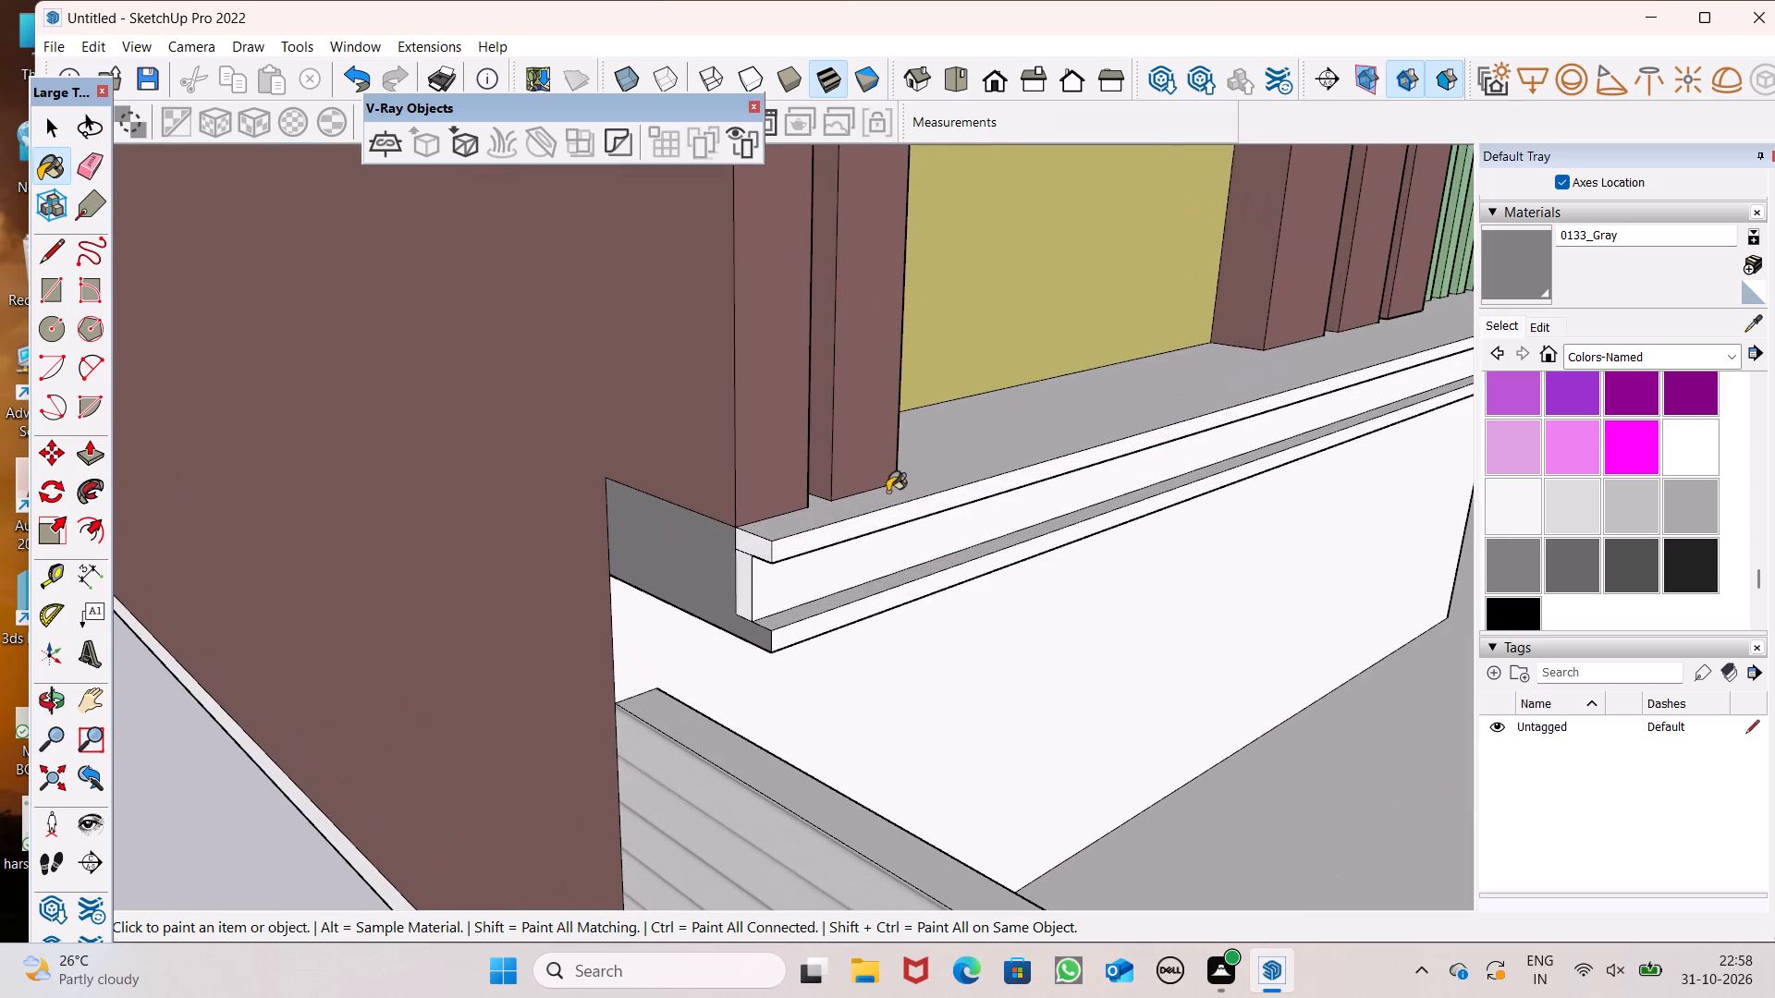
pyautogui.click(888, 491)
pyautogui.click(753, 549)
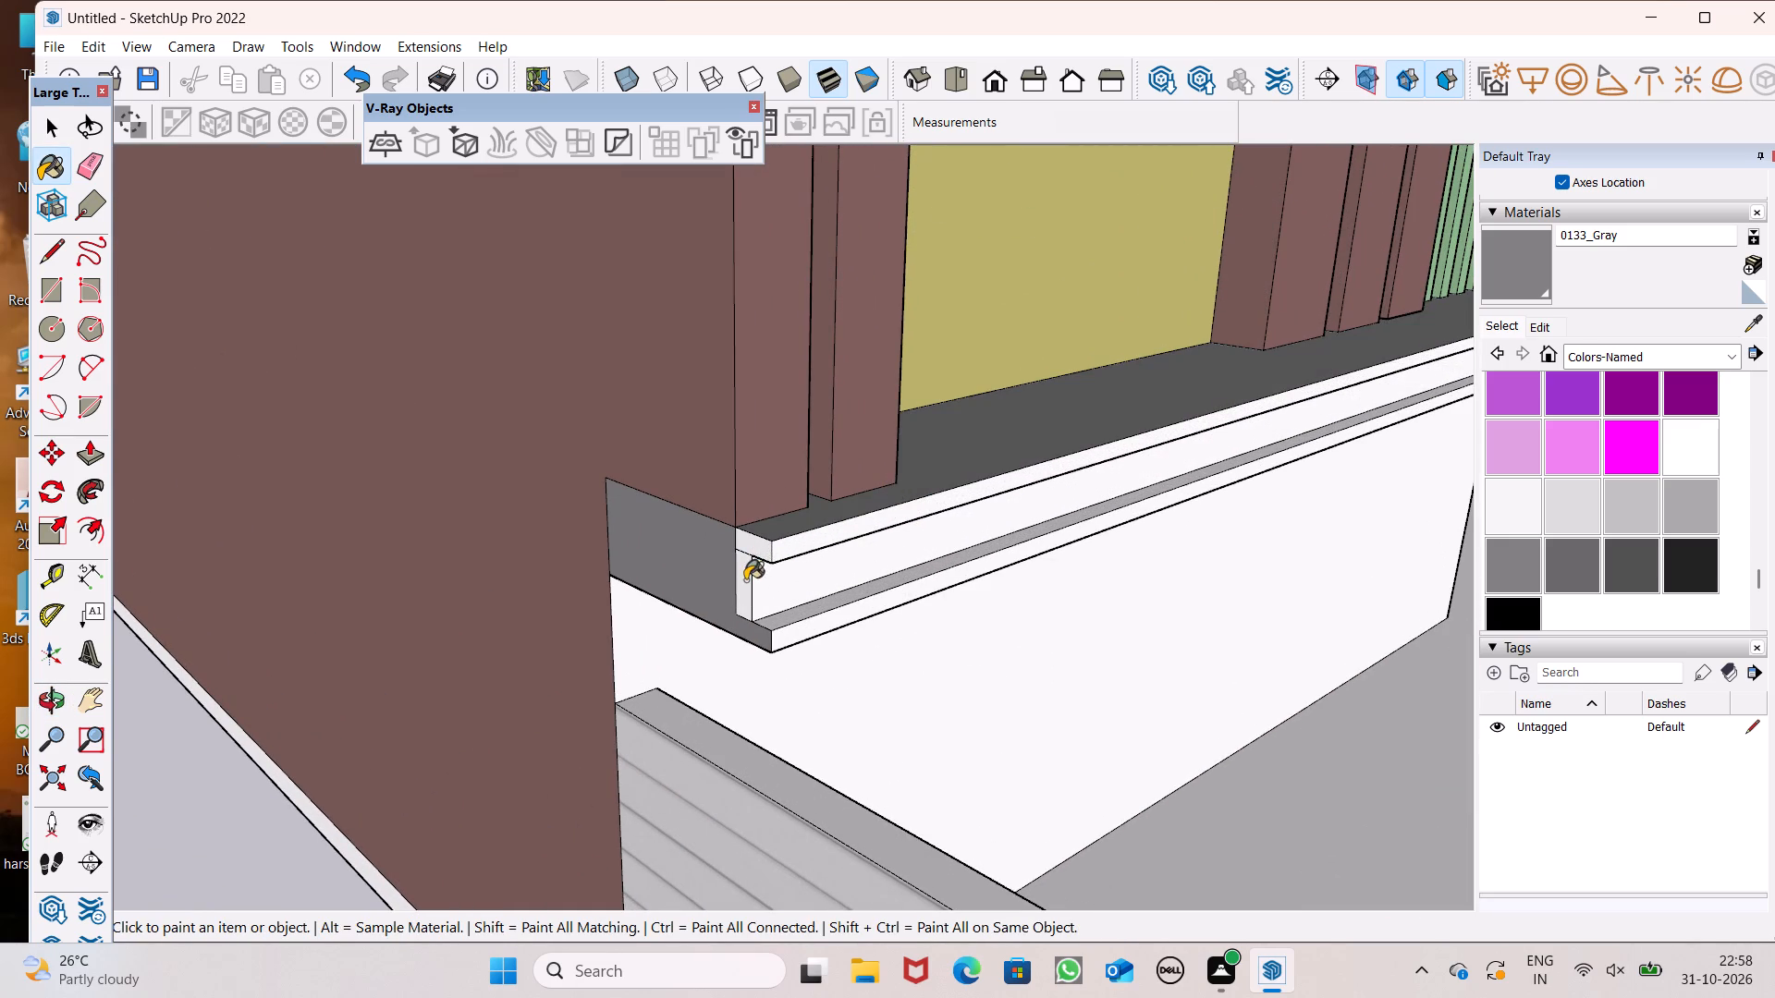
pyautogui.click(745, 580)
# Paint the recessed front face, groove and lips of the lower slab ledge beneath the khaki window bay with 0133_Gray.
pyautogui.click(765, 579)
pyautogui.scroll(5, 787, 627)
pyautogui.click(781, 608)
pyautogui.click(798, 643)
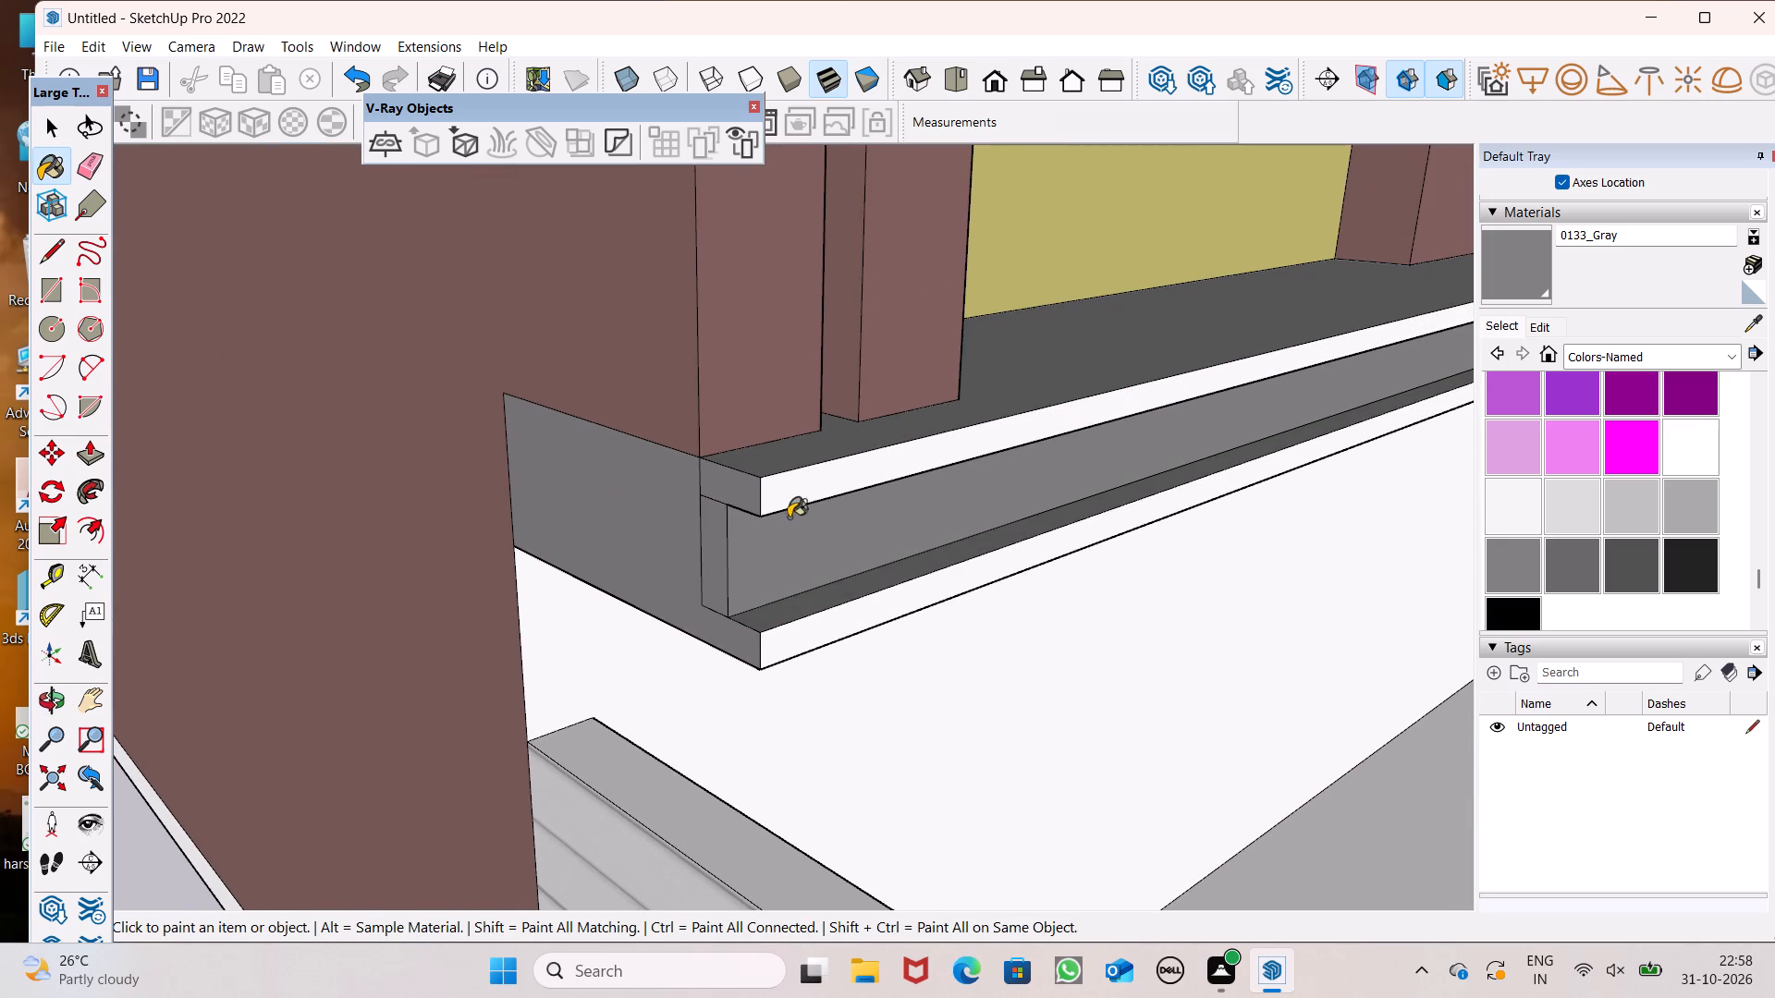
pyautogui.click(782, 493)
pyautogui.scroll(-6, 784, 481)
pyautogui.moveTo(809, 234); pyautogui.dragTo(791, 235, button='middle')
pyautogui.scroll(-2, 1001, 459)
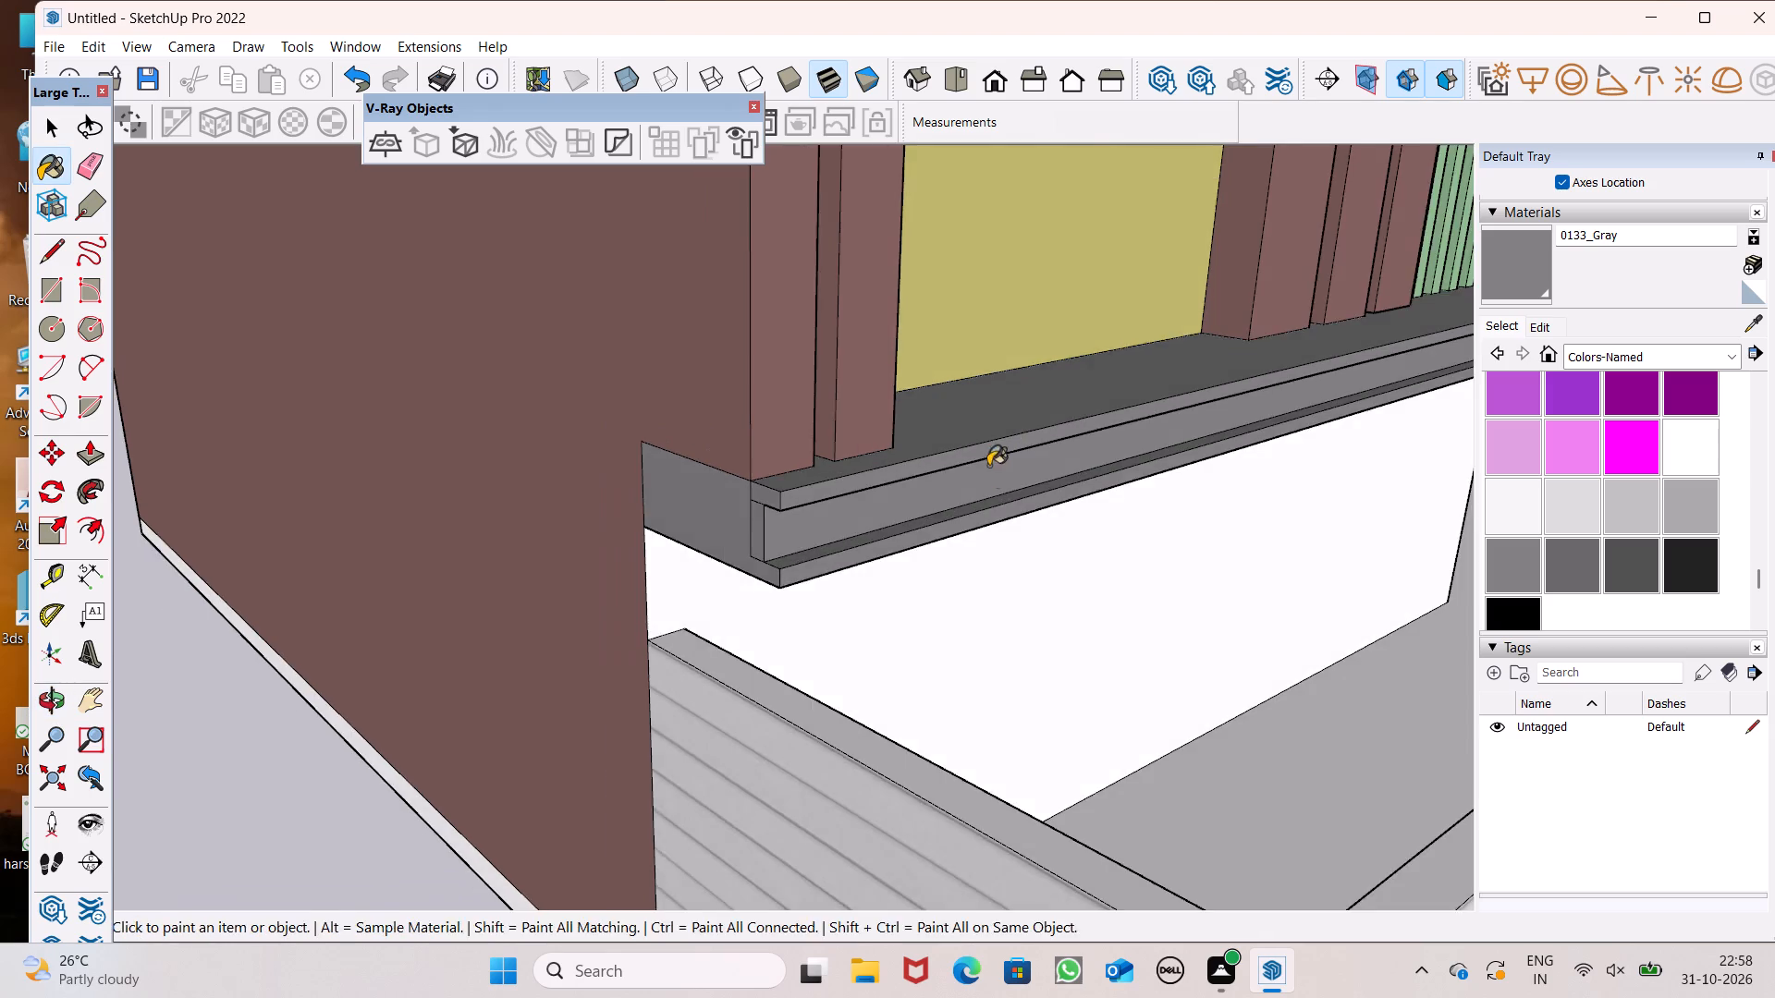
# Paint the underside of the lower slab ledge and the strip beneath its upper lip with 0133_Gray.
pyautogui.moveTo(1143, 493); pyautogui.dragTo(704, 316, button='middle')
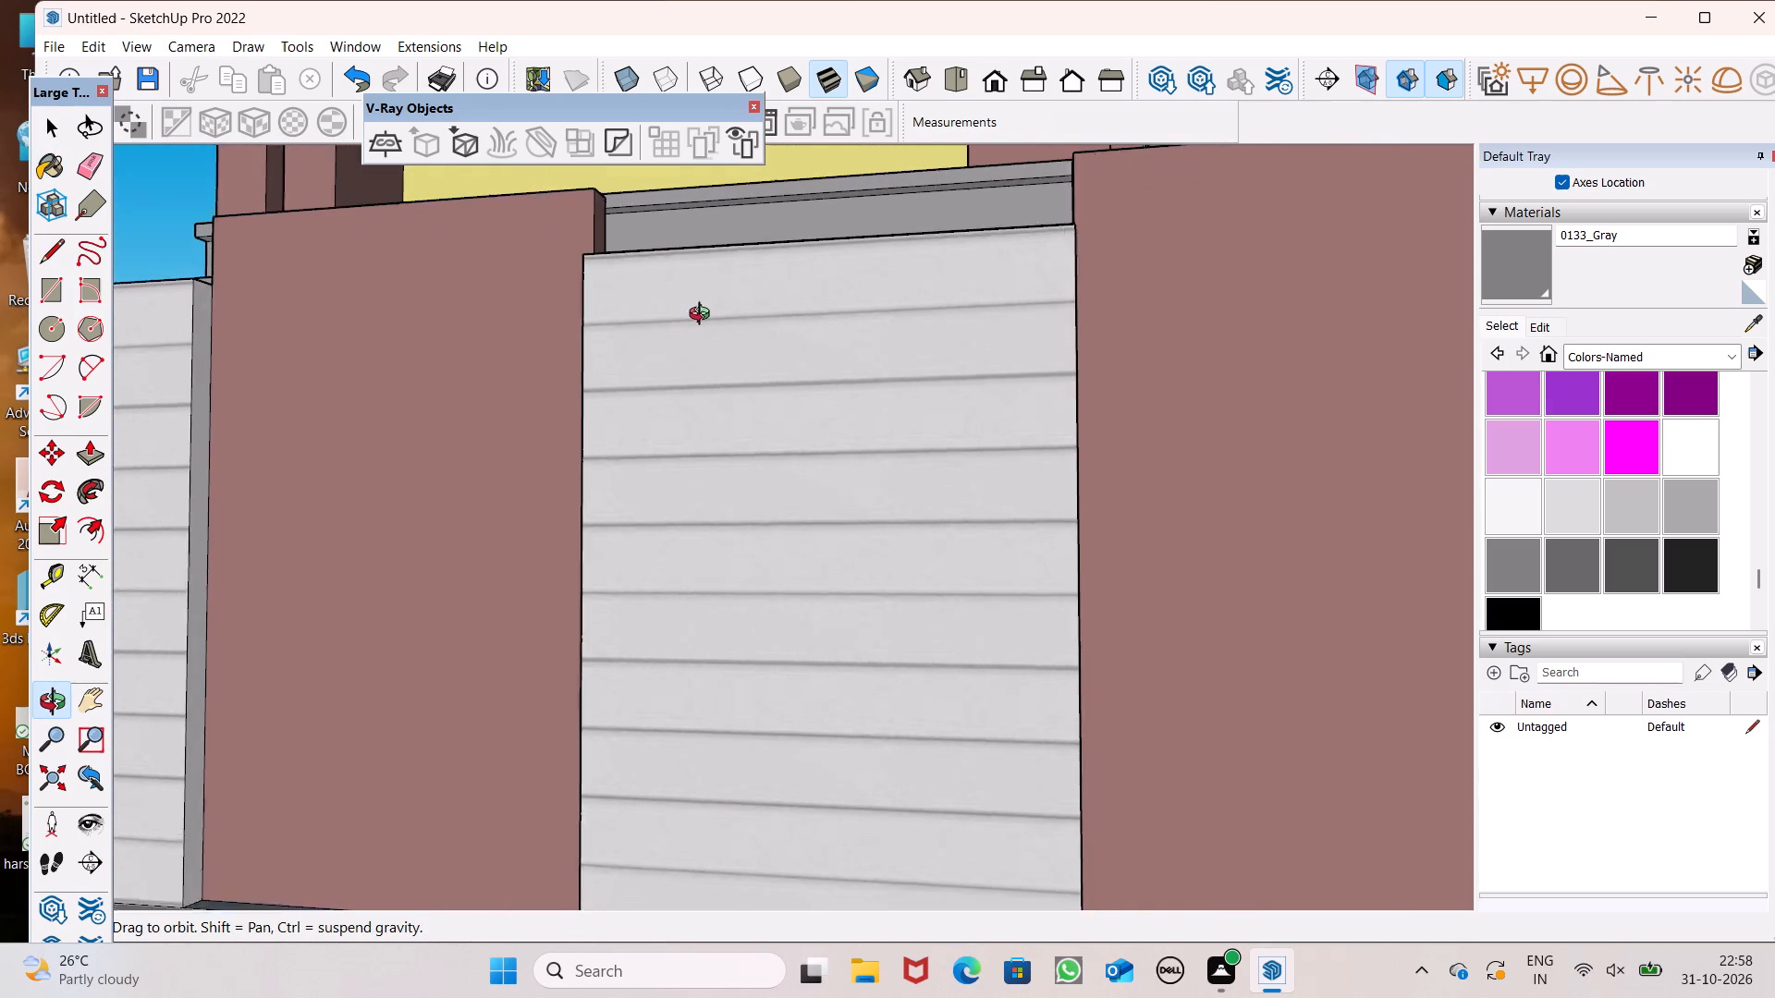
pyautogui.moveTo(704, 316); pyautogui.dragTo(708, 324, button='middle')
pyautogui.scroll(7, 762, 222)
pyautogui.click(851, 353)
pyautogui.scroll(-4, 935, 336)
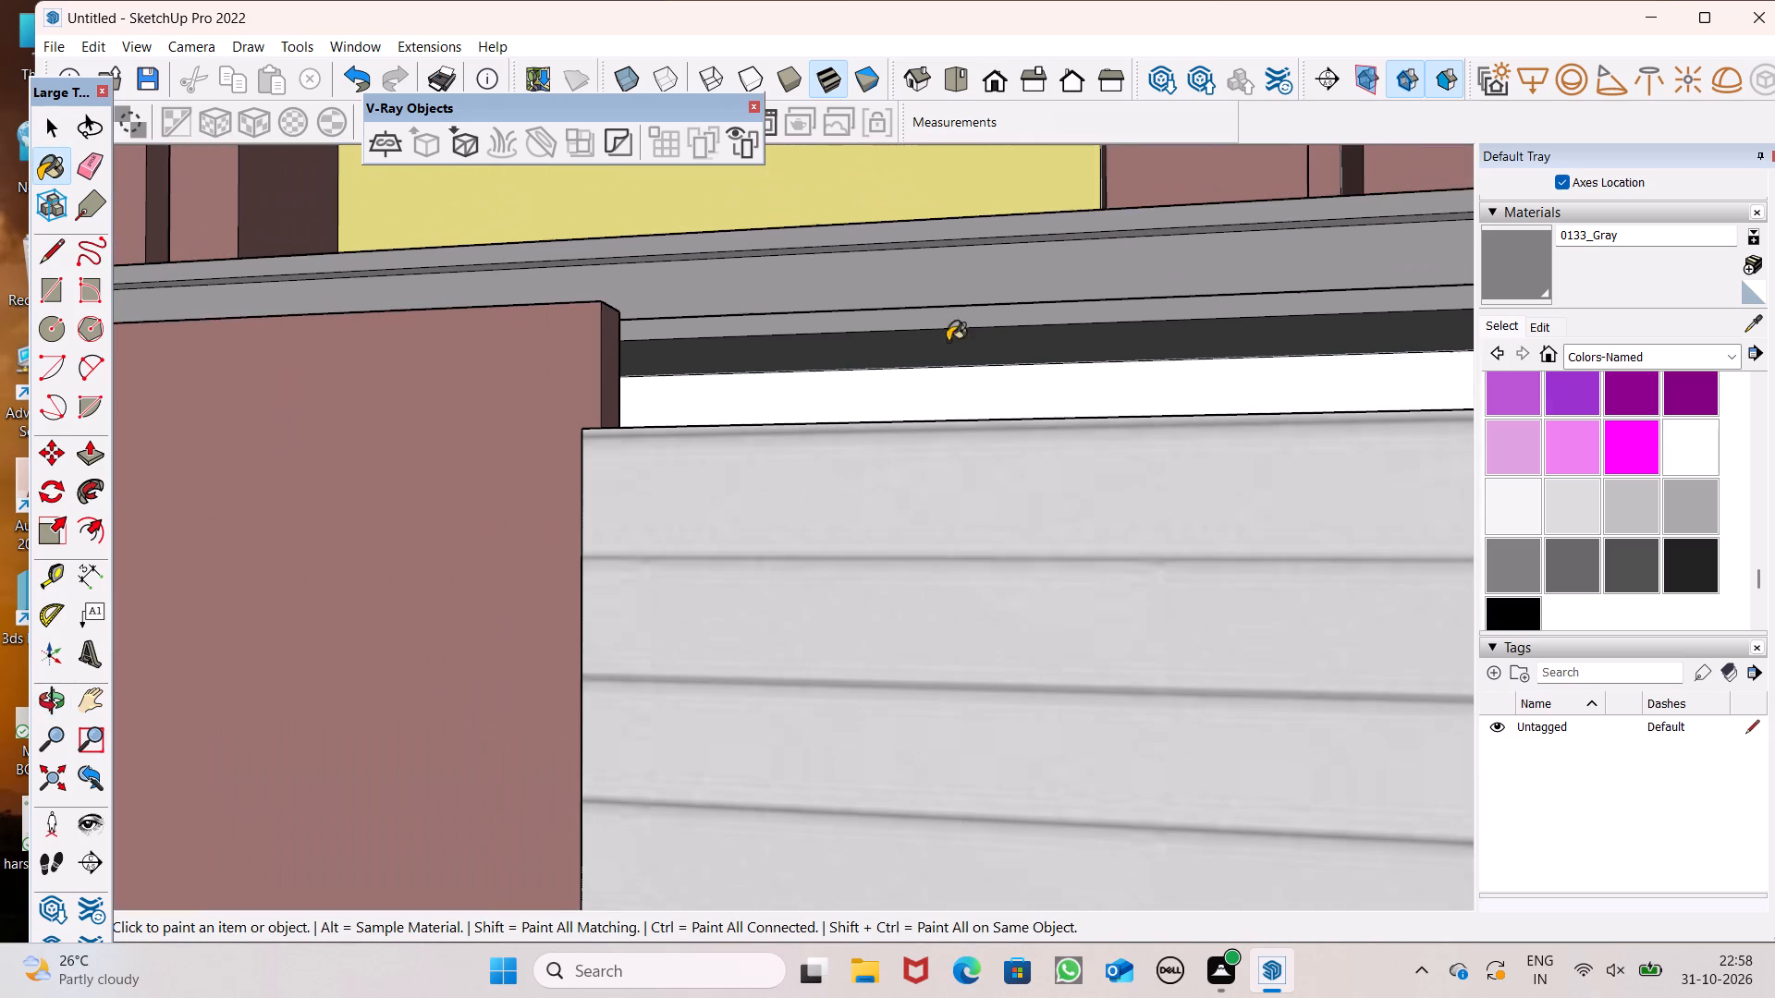
pyautogui.moveTo(984, 305); pyautogui.dragTo(875, 245, button='middle')
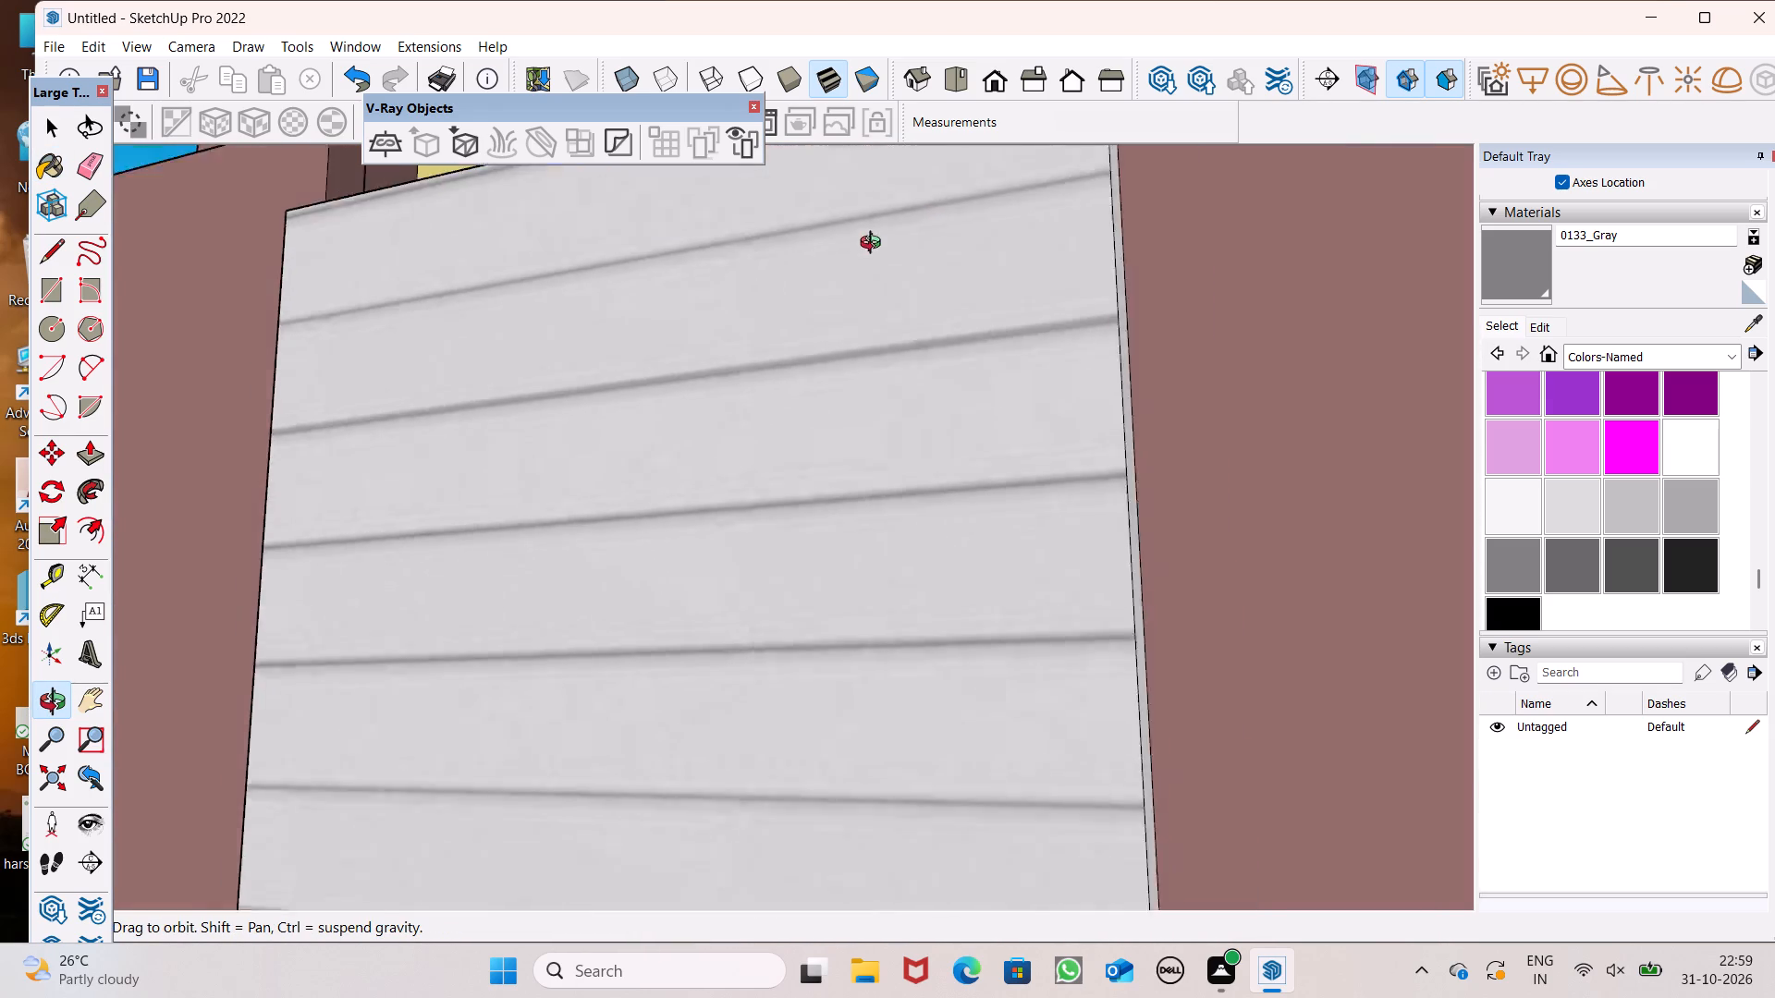
pyautogui.moveTo(875, 245); pyautogui.dragTo(924, 348, button='middle')
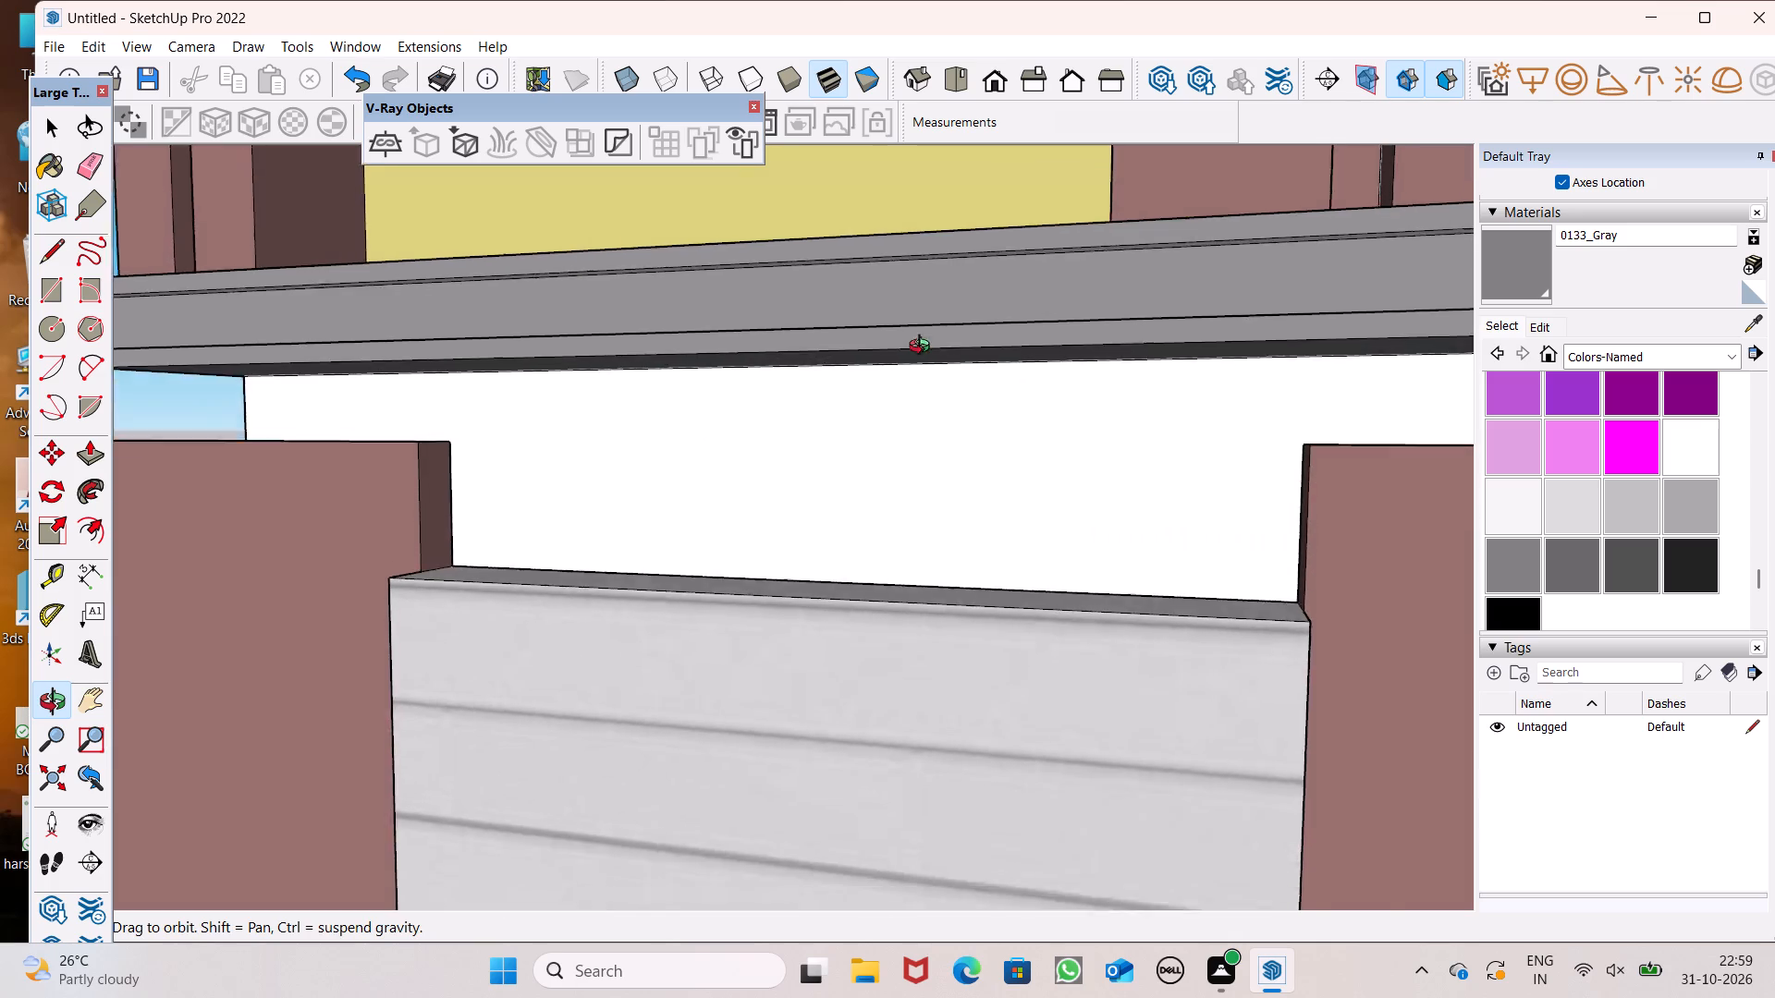
pyautogui.moveTo(924, 348); pyautogui.dragTo(917, 319, button='middle')
pyautogui.scroll(9, 919, 259)
pyautogui.scroll(7, 1037, 265)
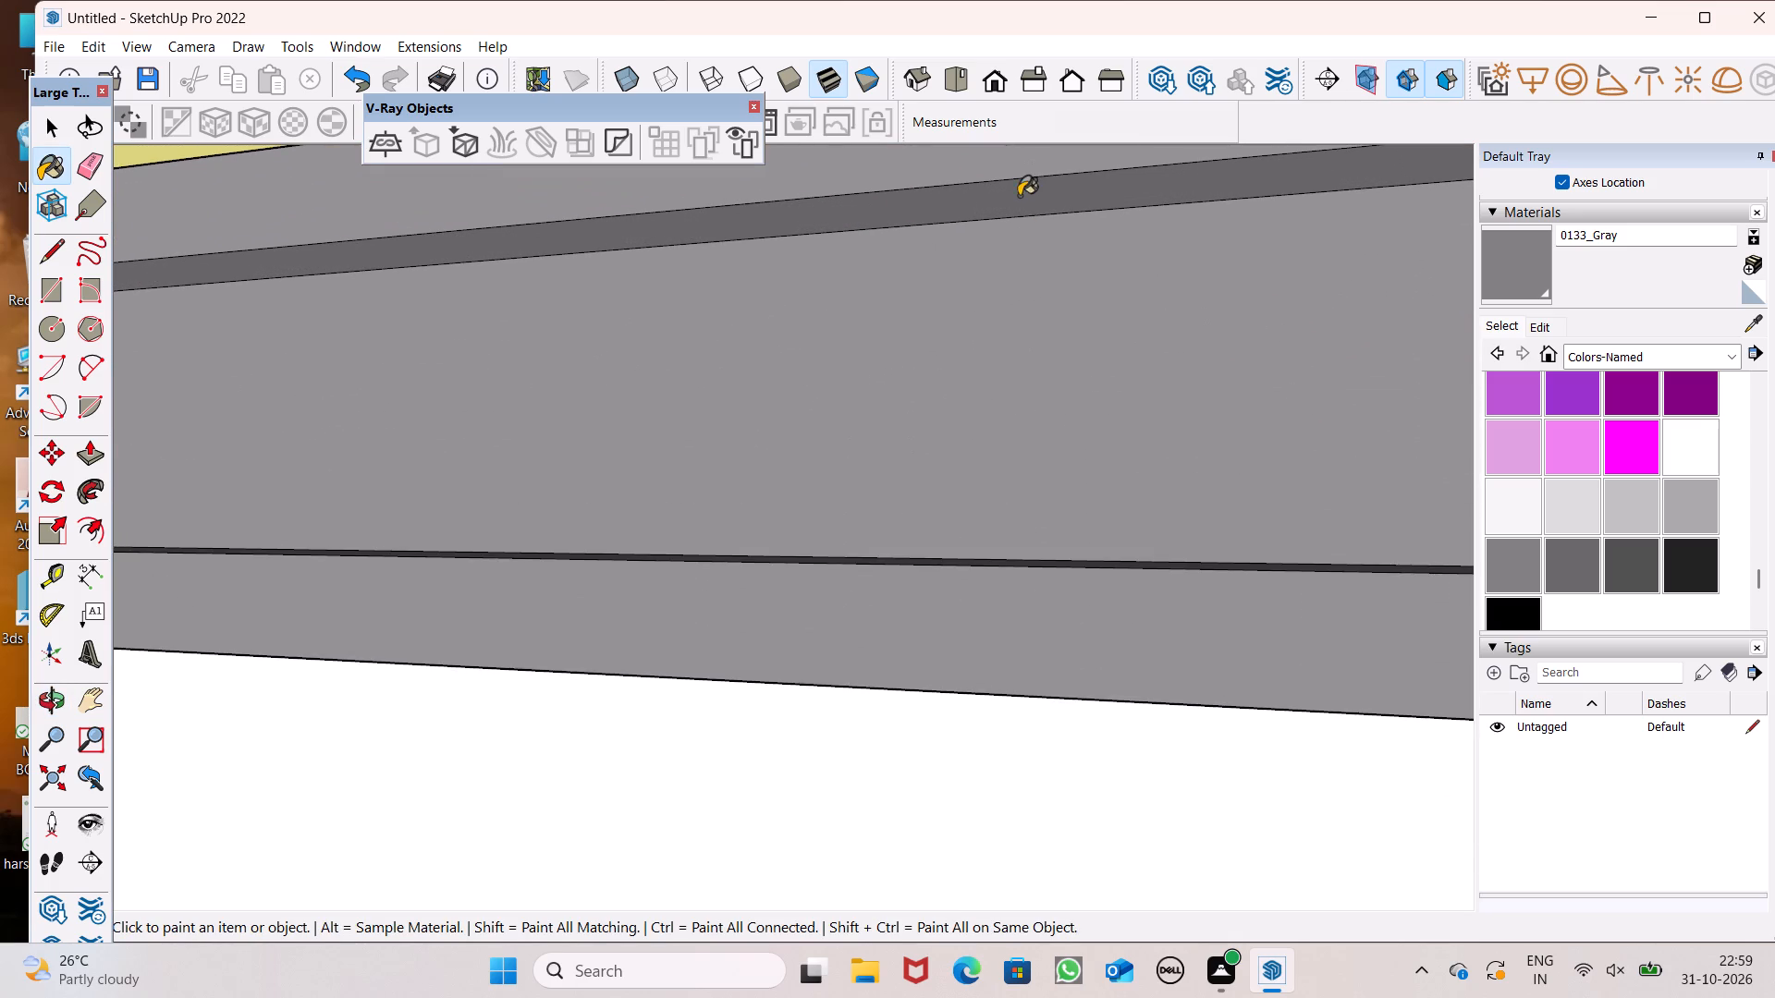
pyautogui.click(1019, 196)
pyautogui.scroll(-3, 1063, 311)
pyautogui.click(1031, 197)
pyautogui.click(1043, 293)
# Paint the remaining lower-lip and bottom faces of the lower slab ledge with 0133_Gray.
pyautogui.moveTo(1100, 343); pyautogui.dragTo(1142, 438, button='middle')
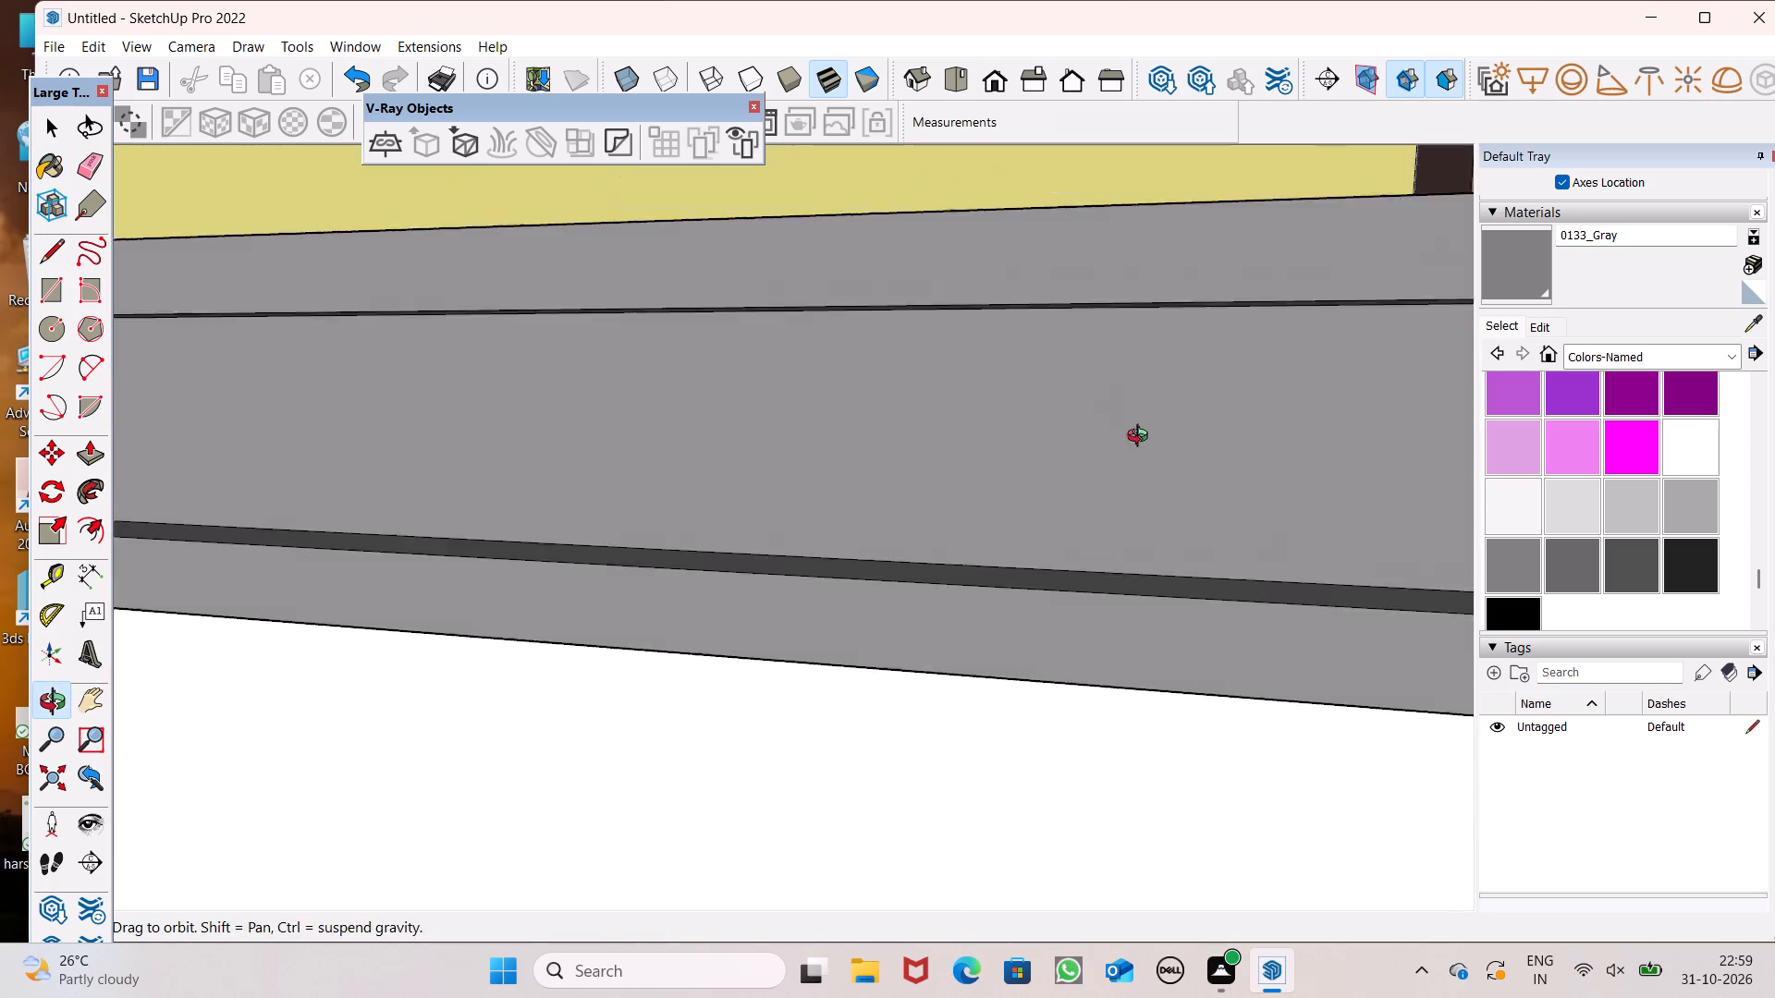
pyautogui.moveTo(1142, 438); pyautogui.dragTo(1228, 537, button='middle')
pyautogui.scroll(1, 1229, 537)
pyautogui.moveTo(1114, 699); pyautogui.dragTo(1114, 712)
pyautogui.scroll(-4, 1067, 457)
pyautogui.moveTo(1108, 630); pyautogui.dragTo(1048, 372, button='middle')
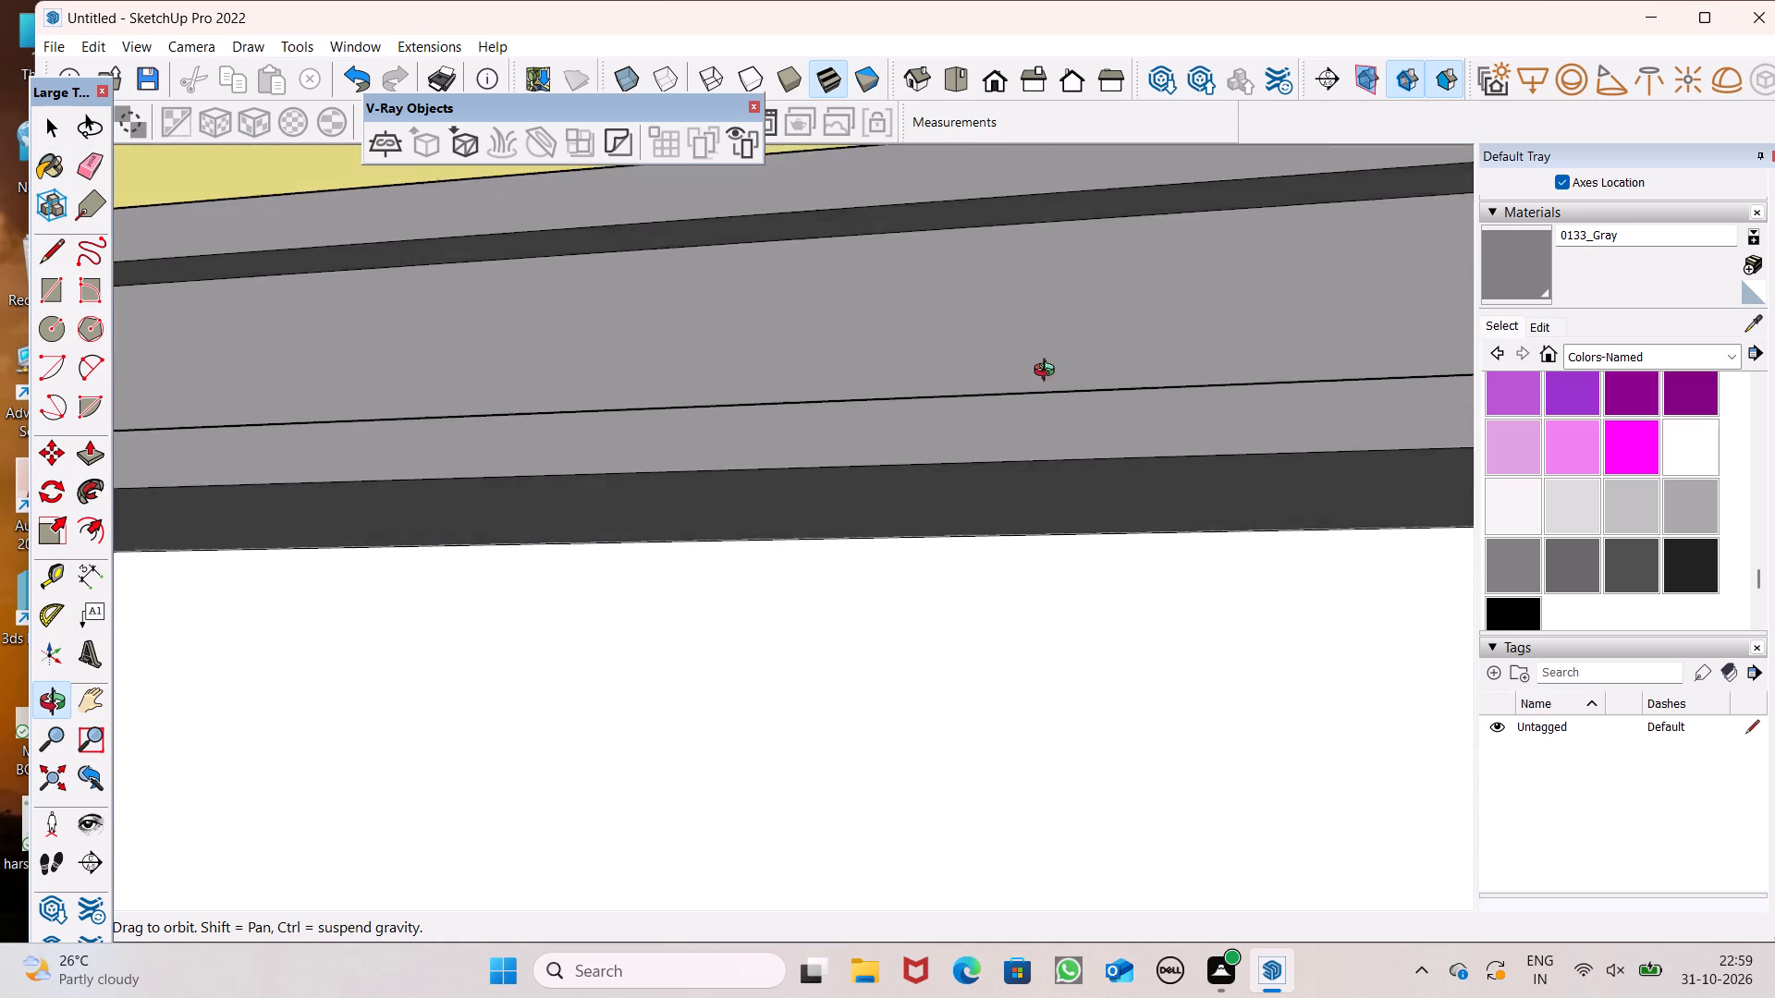
pyautogui.moveTo(1048, 372); pyautogui.dragTo(985, 316, button='middle')
pyautogui.moveTo(1018, 428); pyautogui.dragTo(1000, 399)
pyautogui.moveTo(980, 294); pyautogui.dragTo(982, 310)
pyautogui.click(984, 336)
pyautogui.scroll(-4, 1006, 264)
pyautogui.moveTo(1021, 374); pyautogui.dragTo(1047, 429, button='middle')
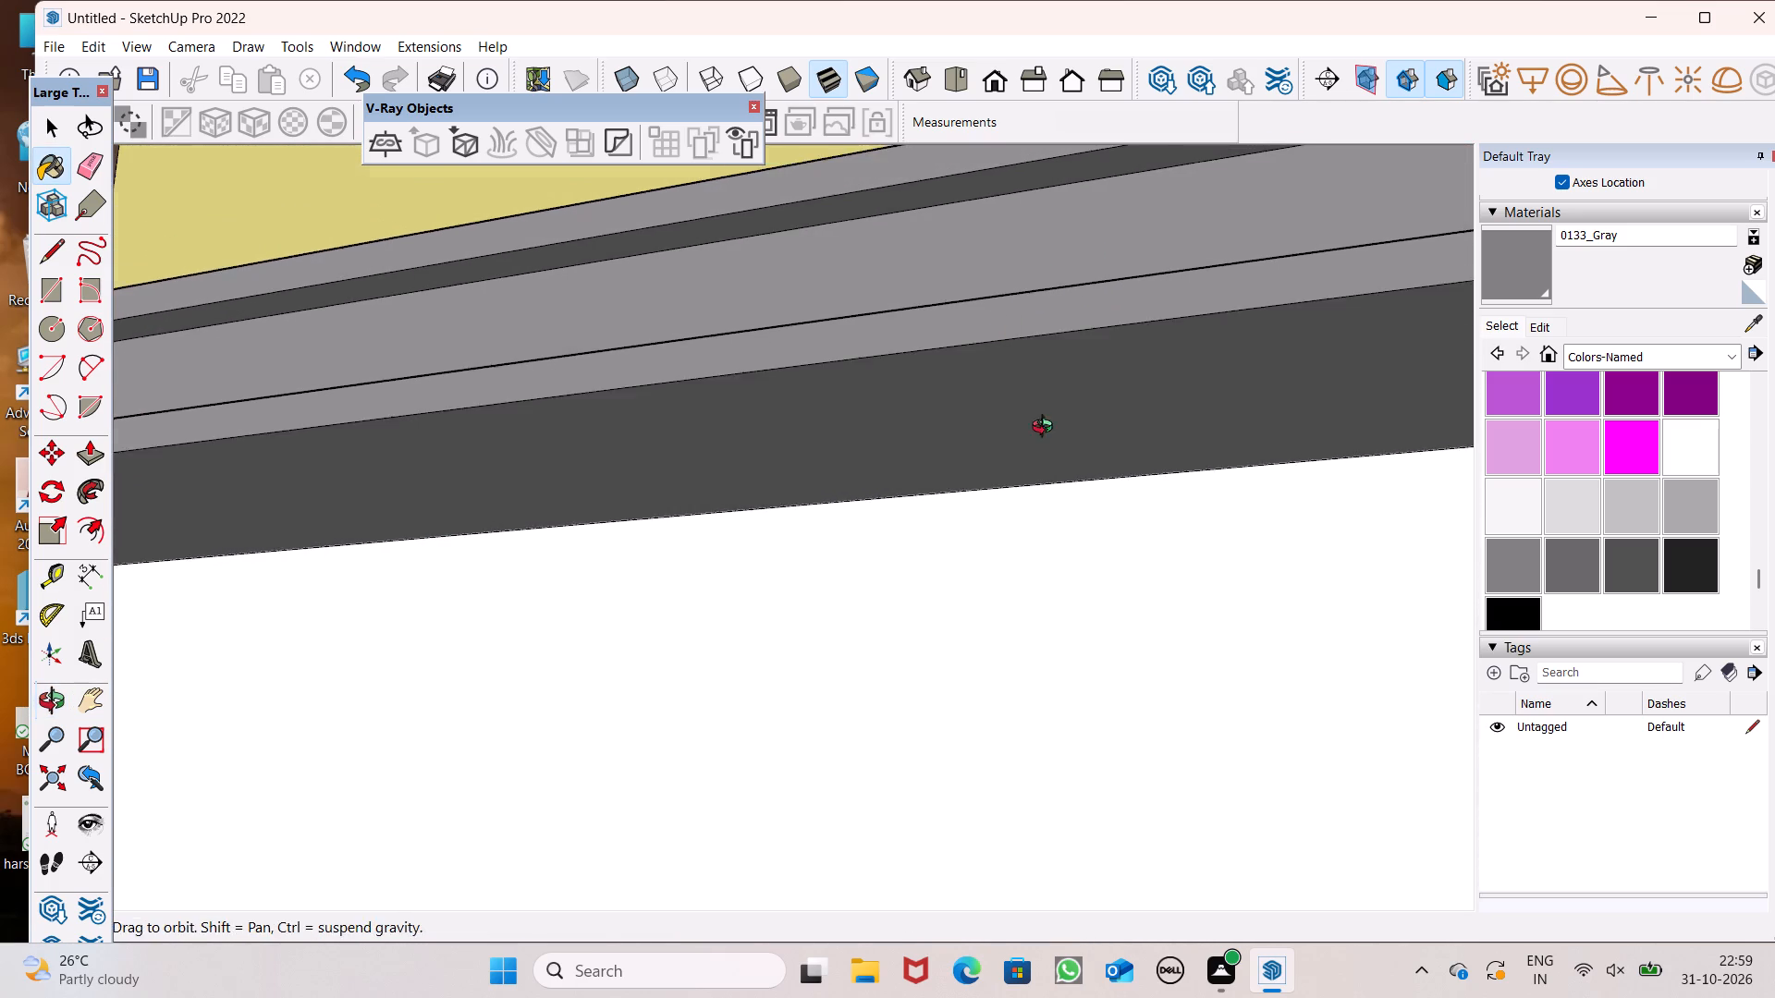
pyautogui.moveTo(1047, 429); pyautogui.dragTo(1109, 555, button='middle')
pyautogui.scroll(-12, 949, 408)
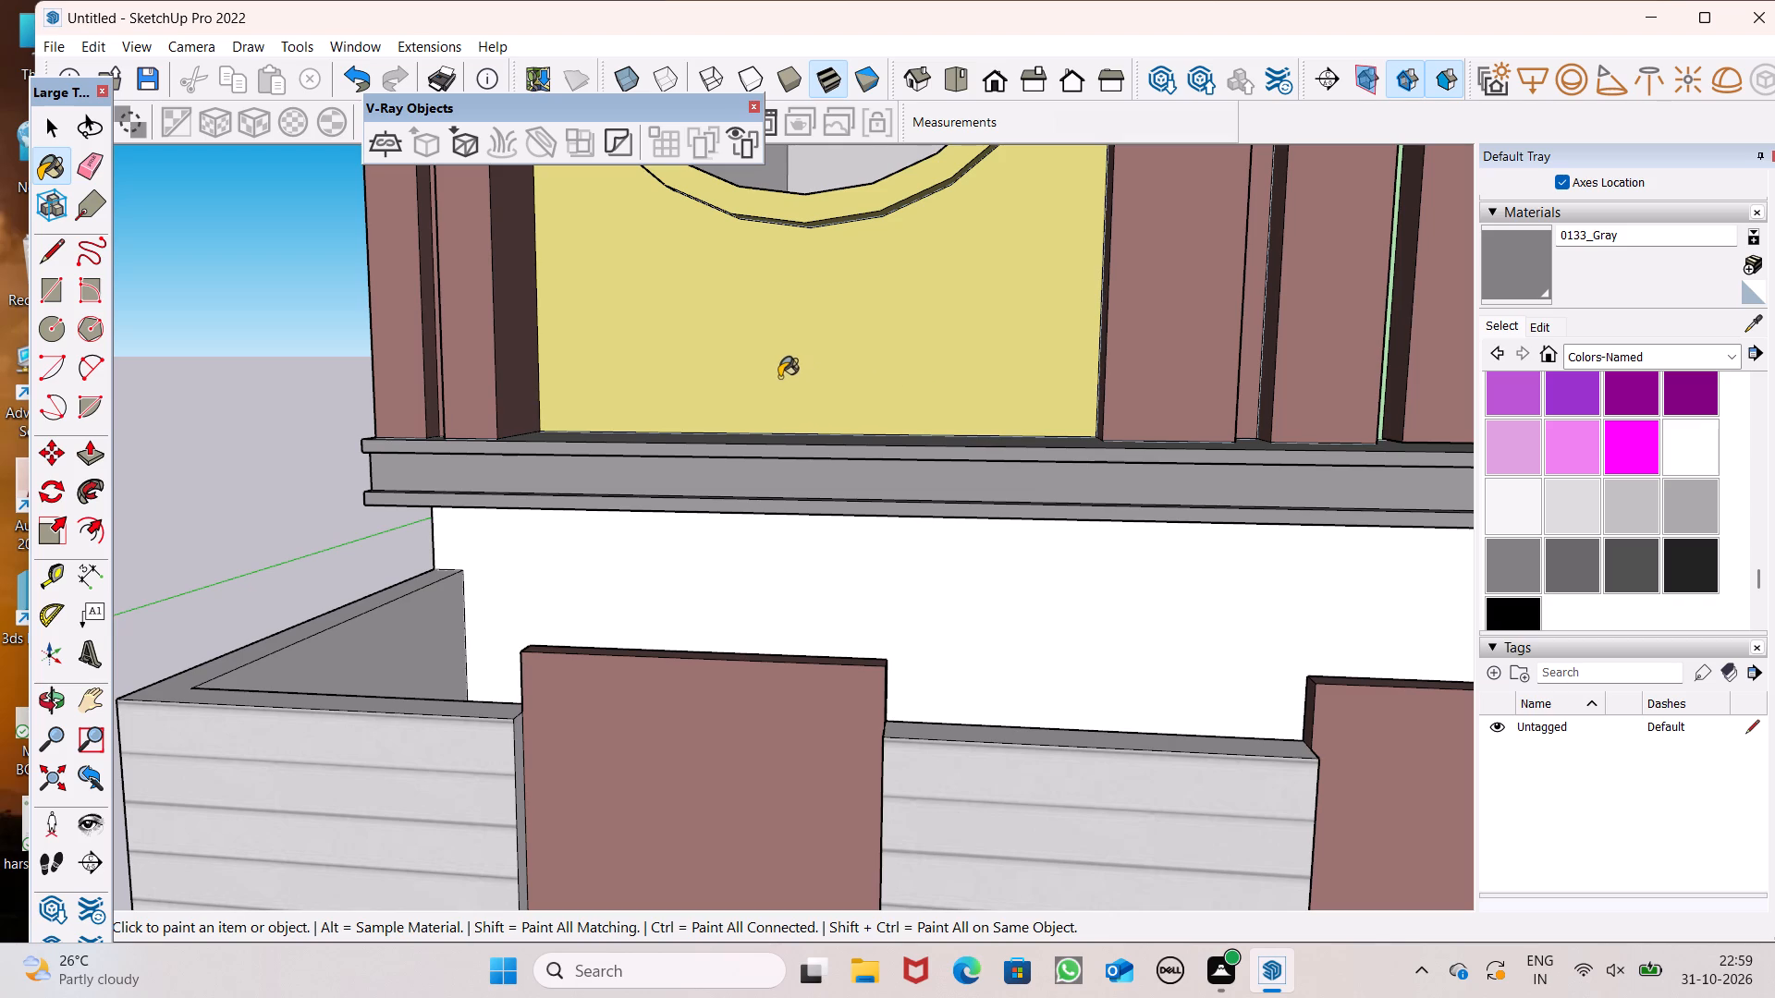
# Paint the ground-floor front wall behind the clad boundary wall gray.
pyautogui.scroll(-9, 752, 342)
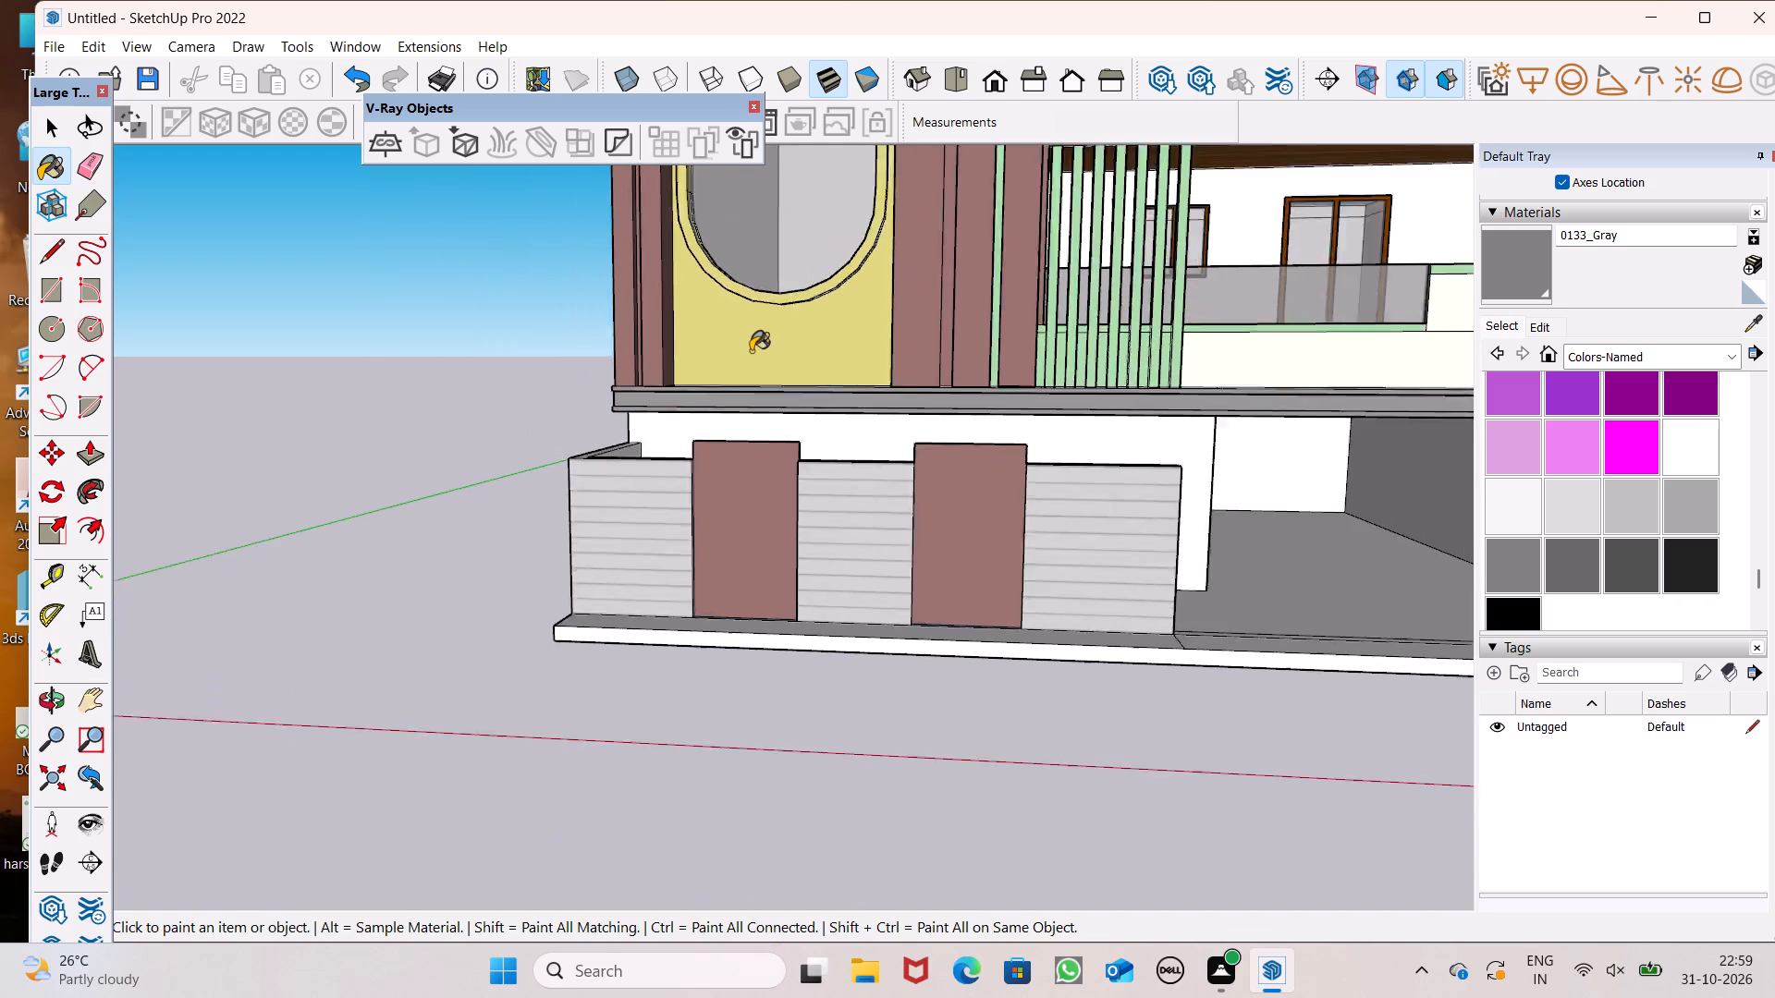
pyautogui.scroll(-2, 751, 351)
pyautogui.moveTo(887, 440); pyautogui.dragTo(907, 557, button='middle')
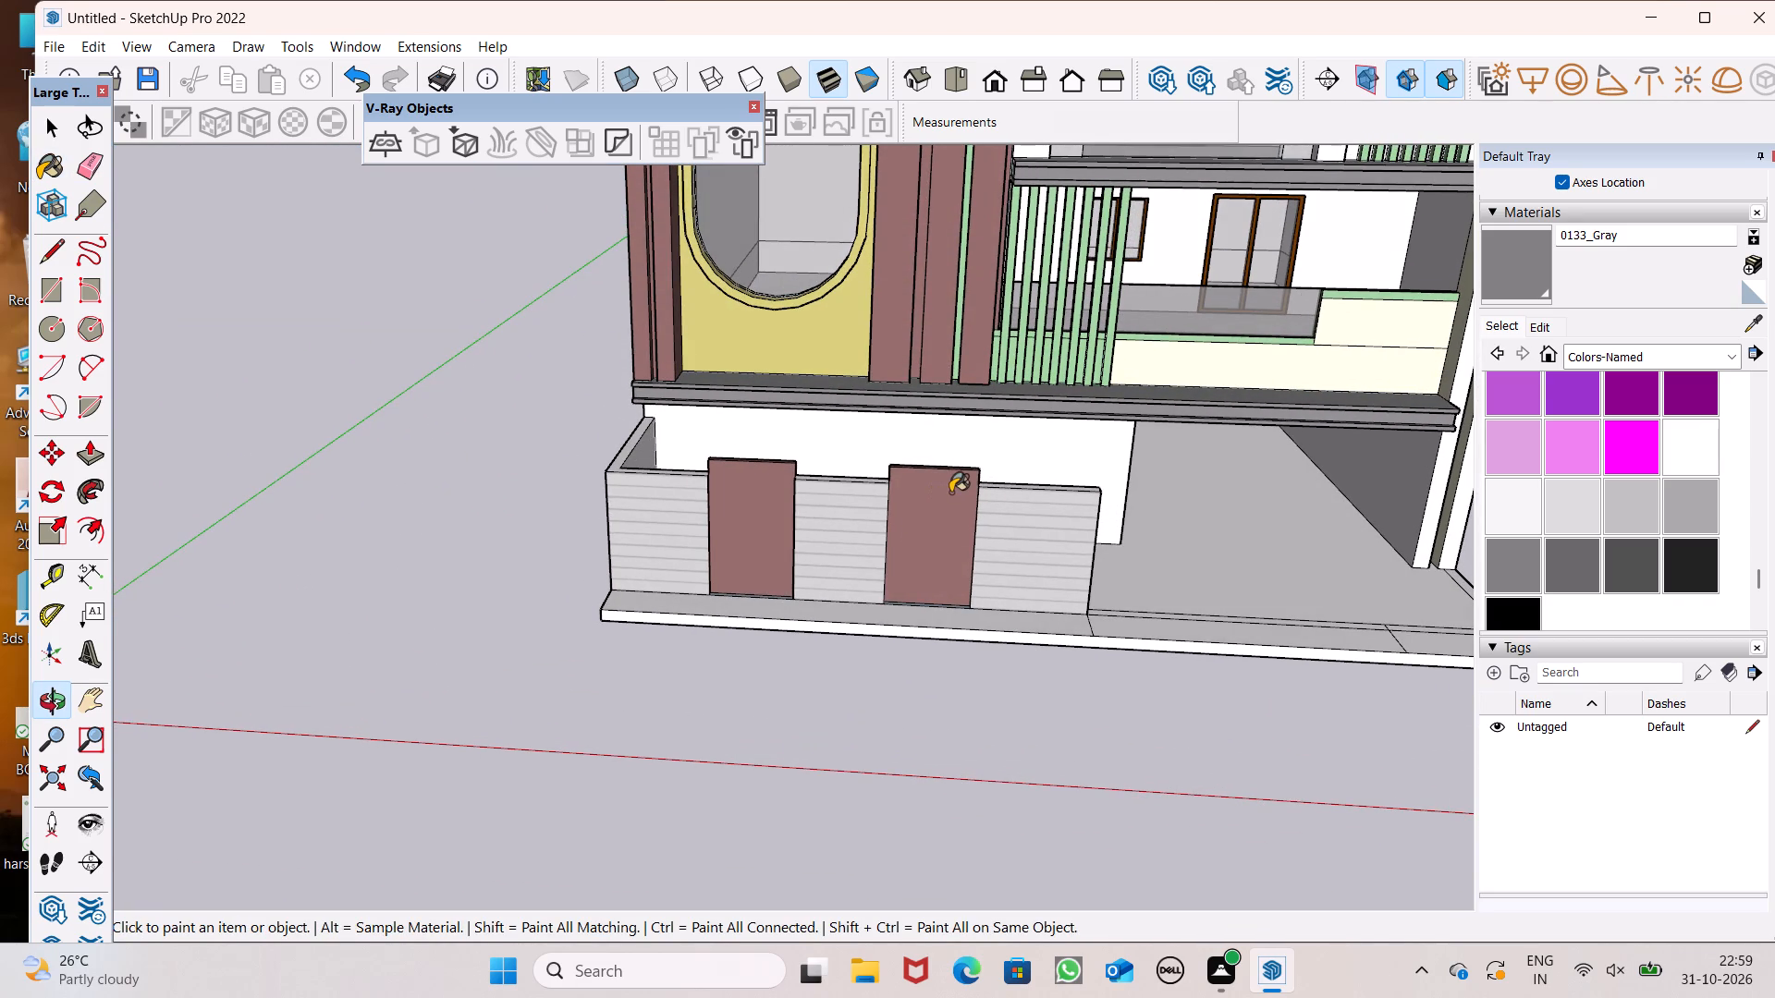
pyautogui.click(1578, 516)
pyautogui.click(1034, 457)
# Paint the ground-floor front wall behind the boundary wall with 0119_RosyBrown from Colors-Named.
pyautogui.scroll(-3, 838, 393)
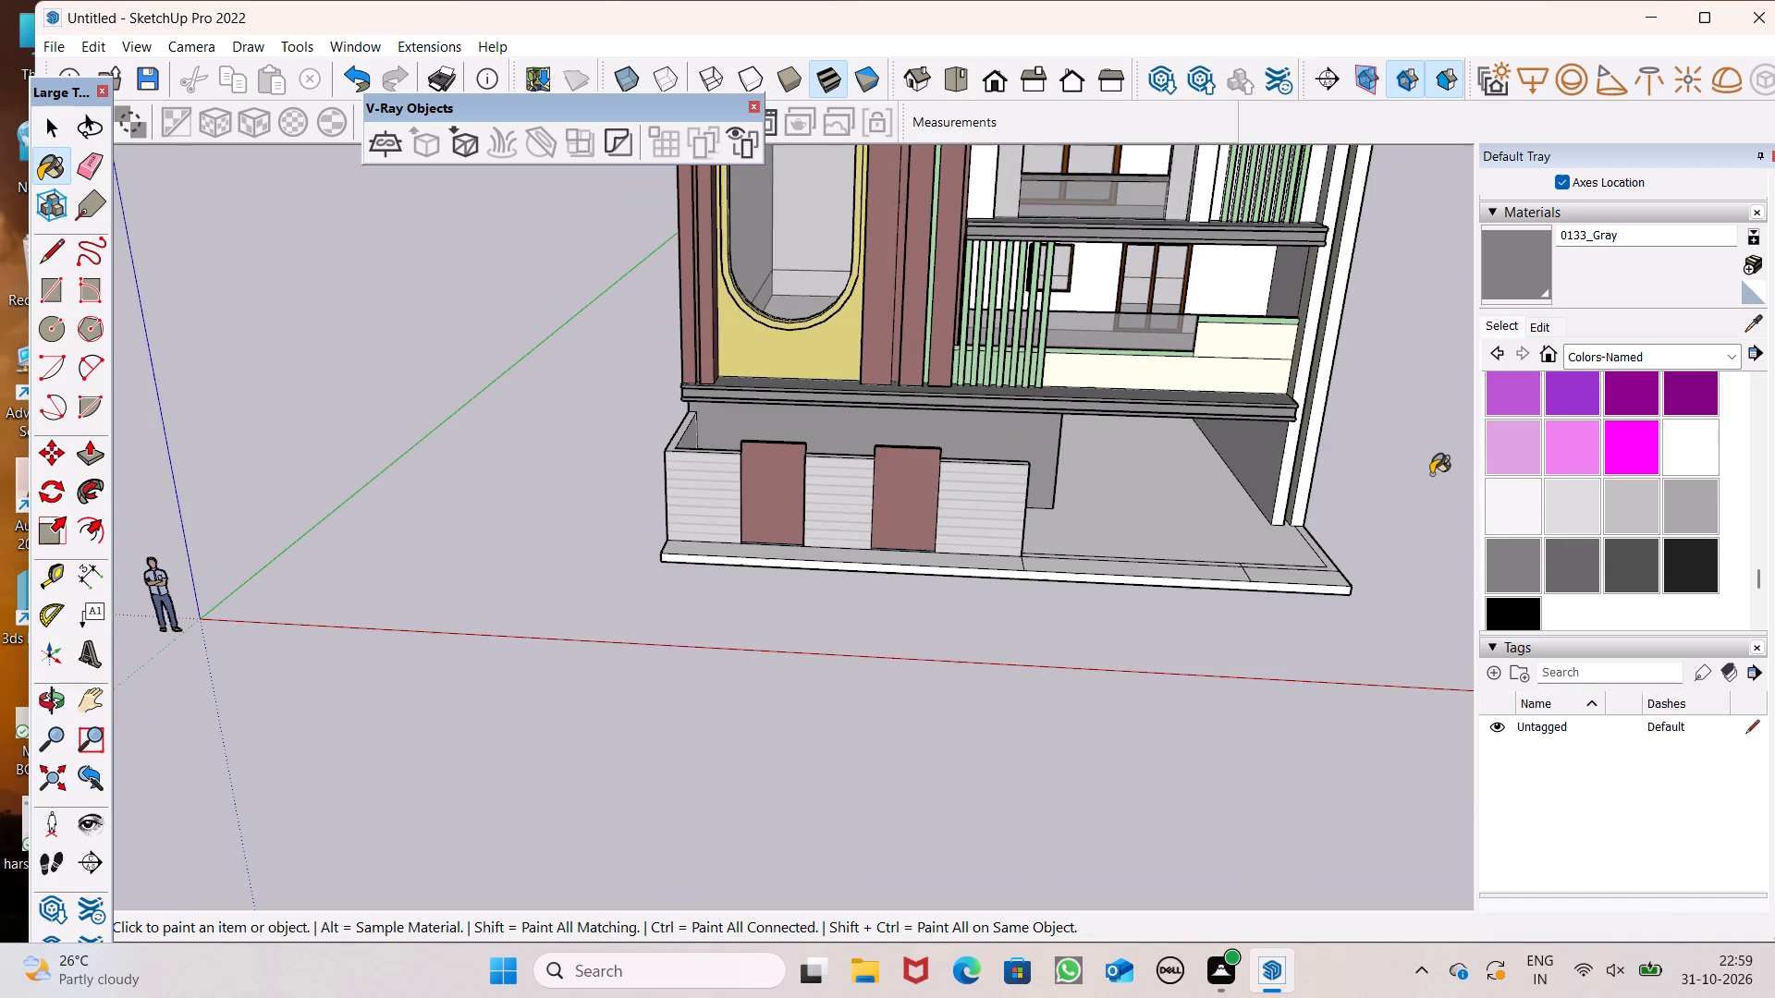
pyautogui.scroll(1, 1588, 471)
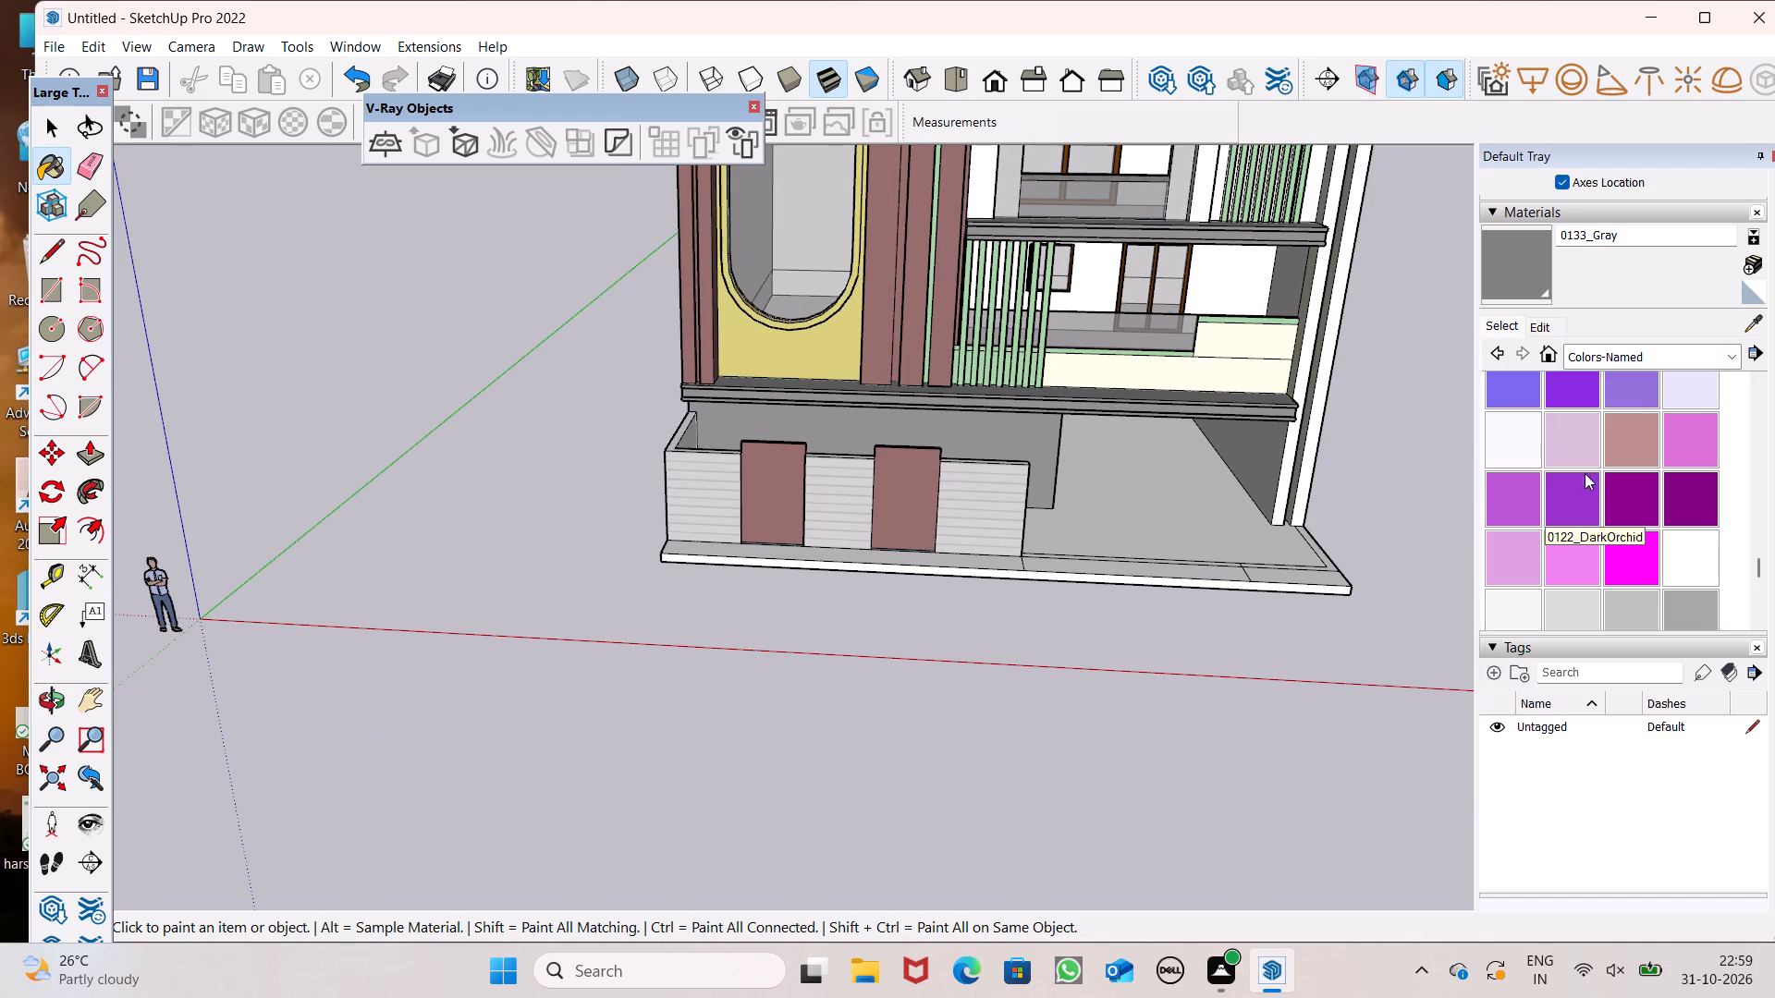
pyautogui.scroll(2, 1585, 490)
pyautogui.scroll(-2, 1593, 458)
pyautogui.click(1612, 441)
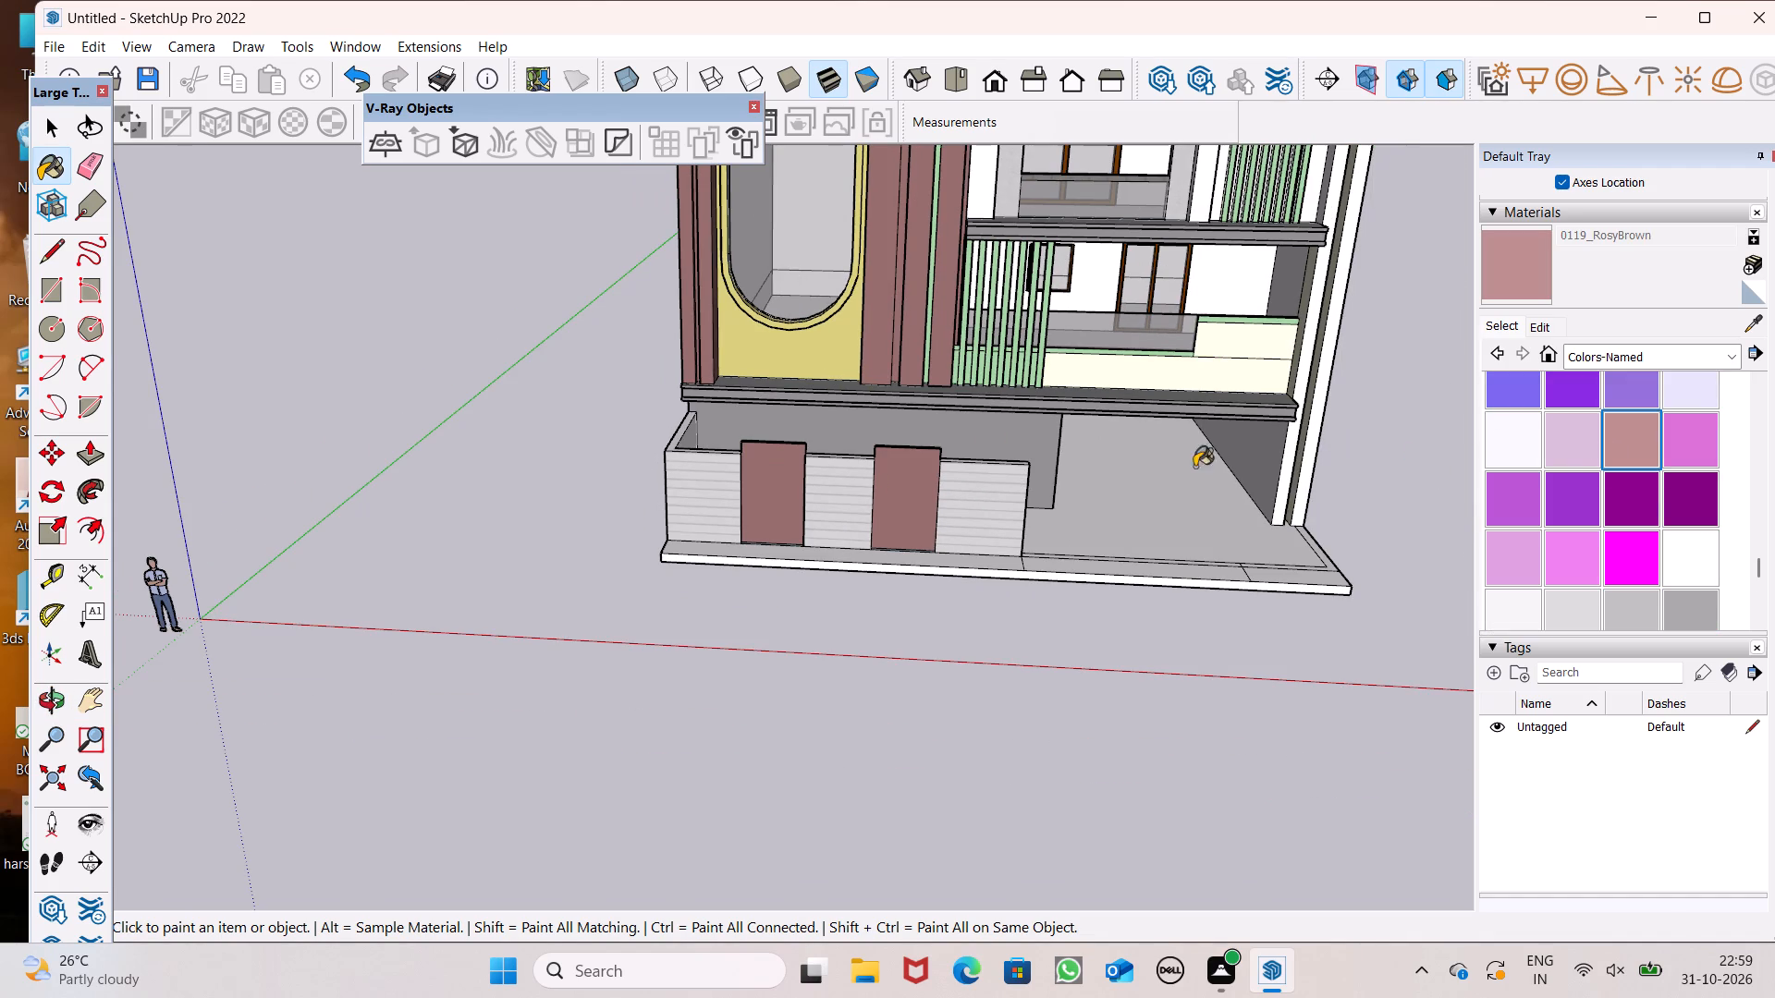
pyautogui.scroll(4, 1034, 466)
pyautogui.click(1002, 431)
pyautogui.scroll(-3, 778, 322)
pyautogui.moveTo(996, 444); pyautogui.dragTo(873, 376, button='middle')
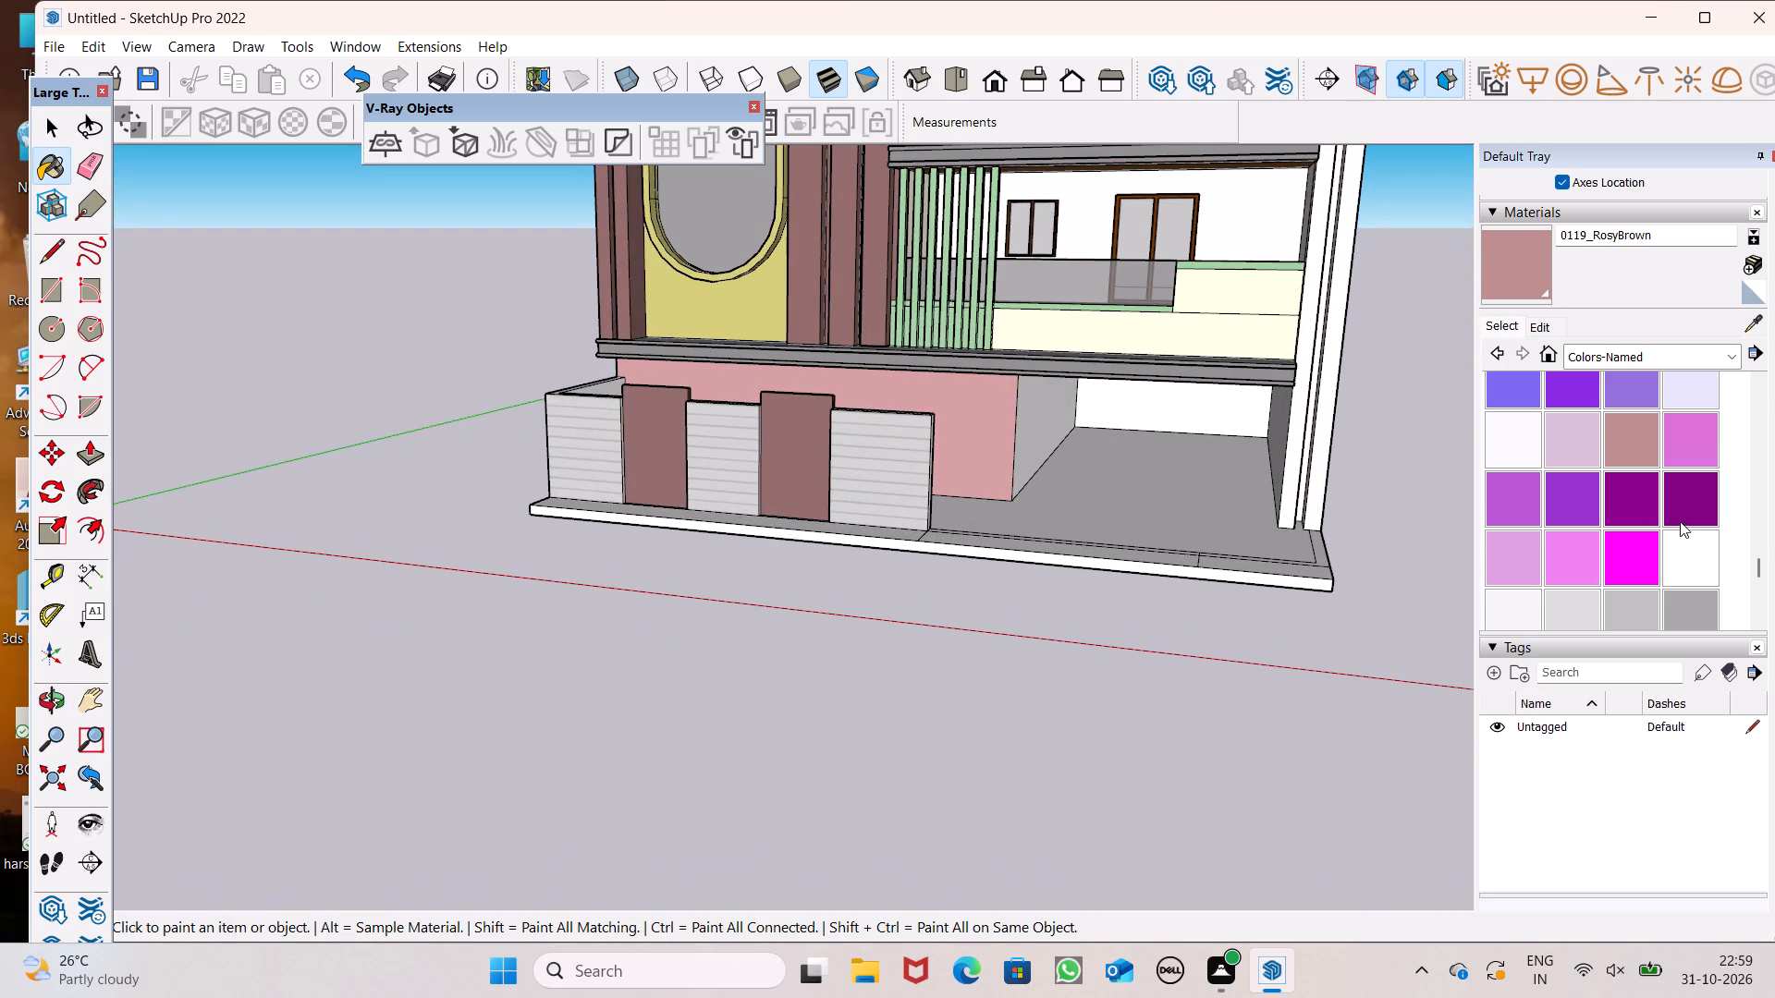
# Paint the ground-floor front wall and the back and side walls of the open parking bay with 0118_Thistle.
pyautogui.click(1561, 456)
pyautogui.click(996, 458)
pyautogui.click(1021, 441)
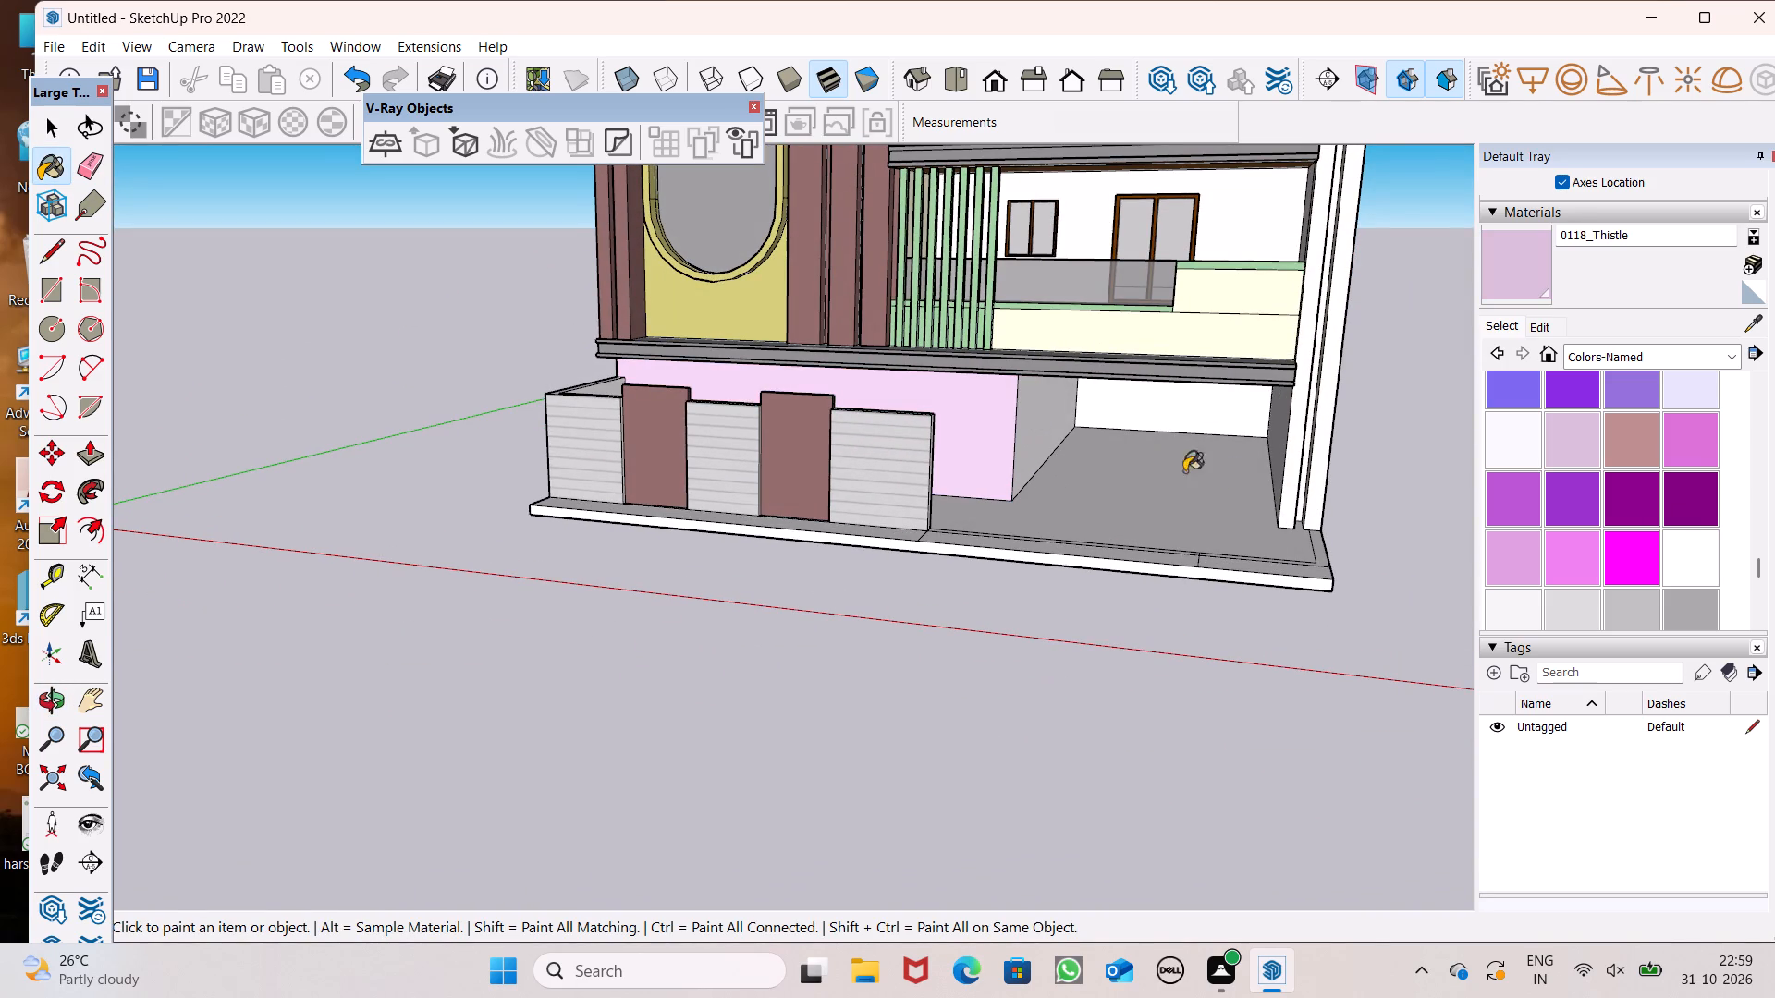
pyautogui.click(1178, 420)
pyautogui.moveTo(1284, 479); pyautogui.dragTo(1407, 495, button='middle')
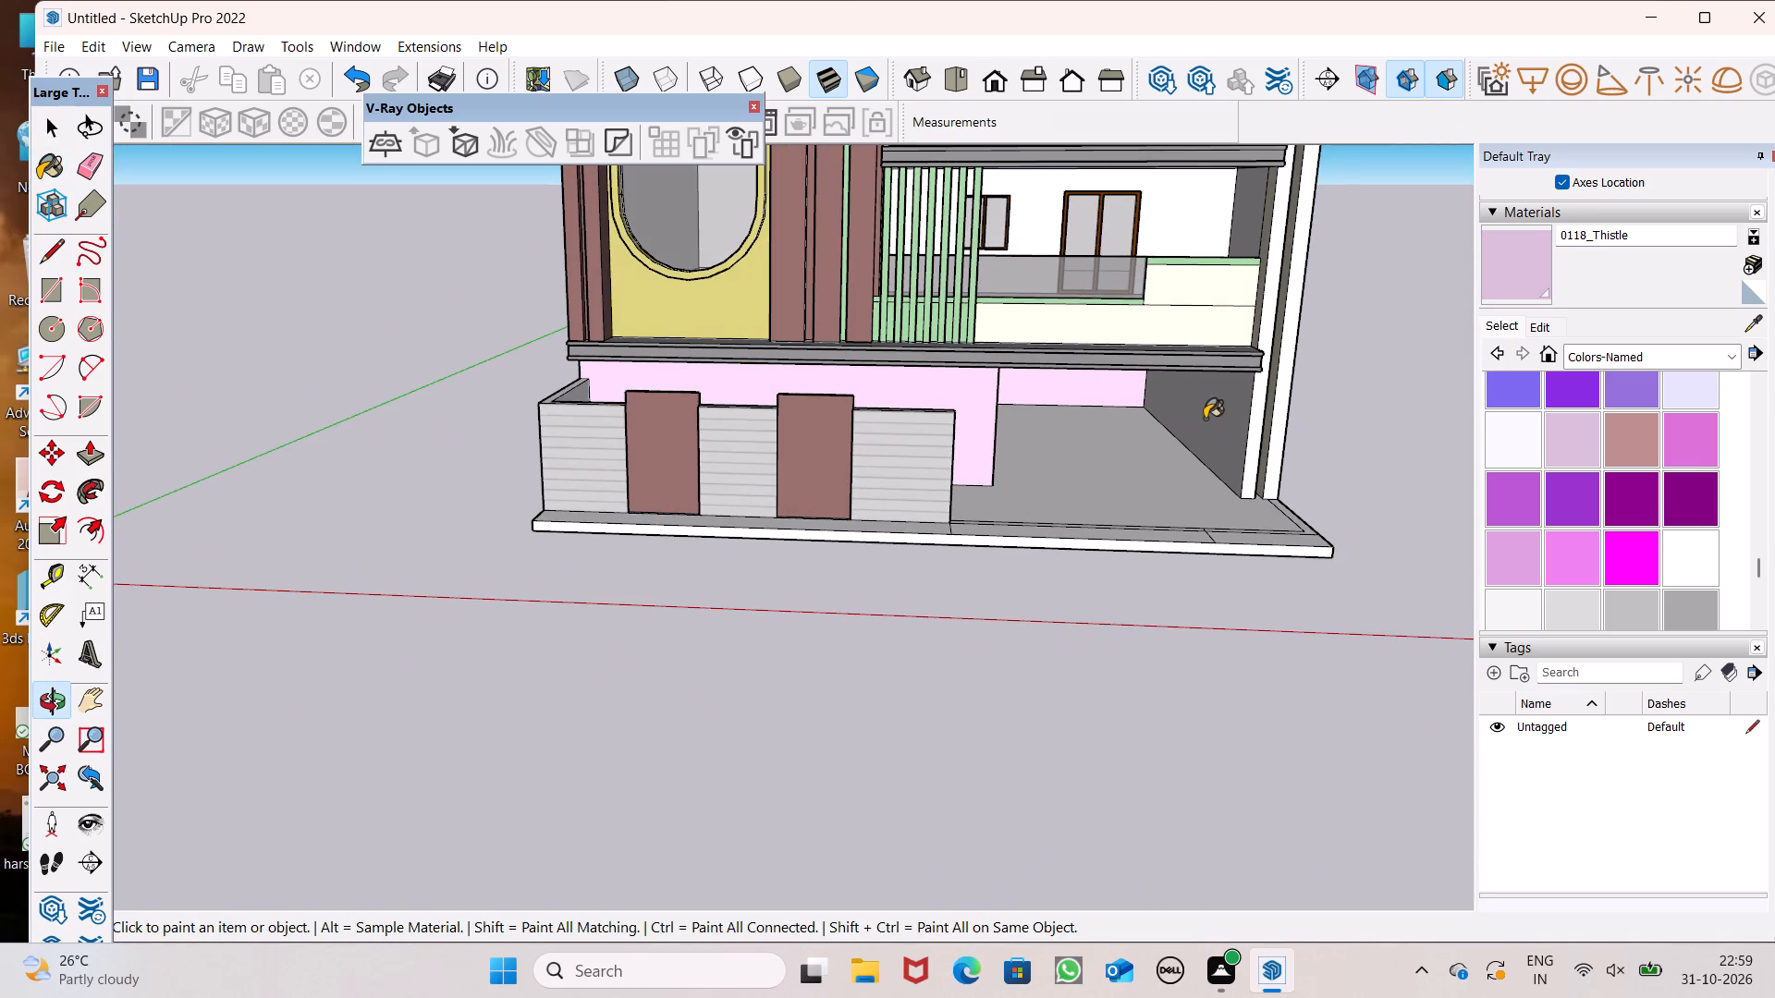
pyautogui.click(1209, 414)
# Repaint the ground-floor front wall and the parking bay's back and left side walls with 0055_LightGoldenrodYellow.
pyautogui.scroll(1, 1620, 515)
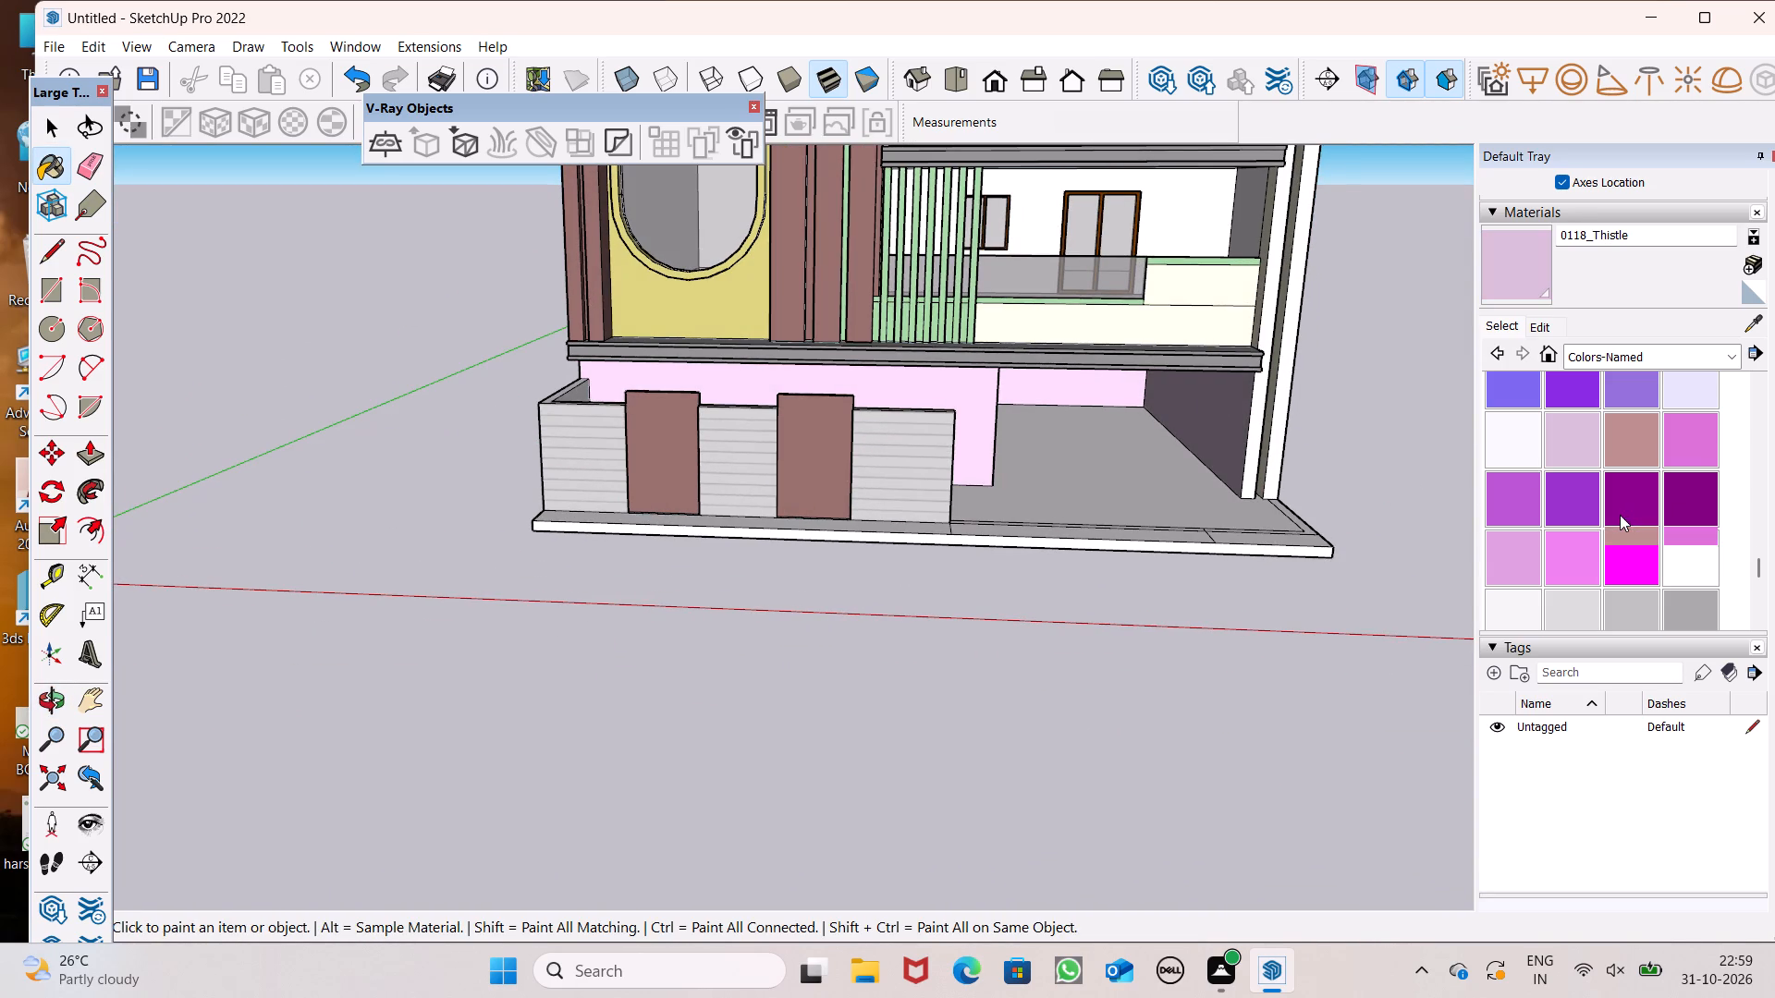
pyautogui.scroll(7, 1620, 516)
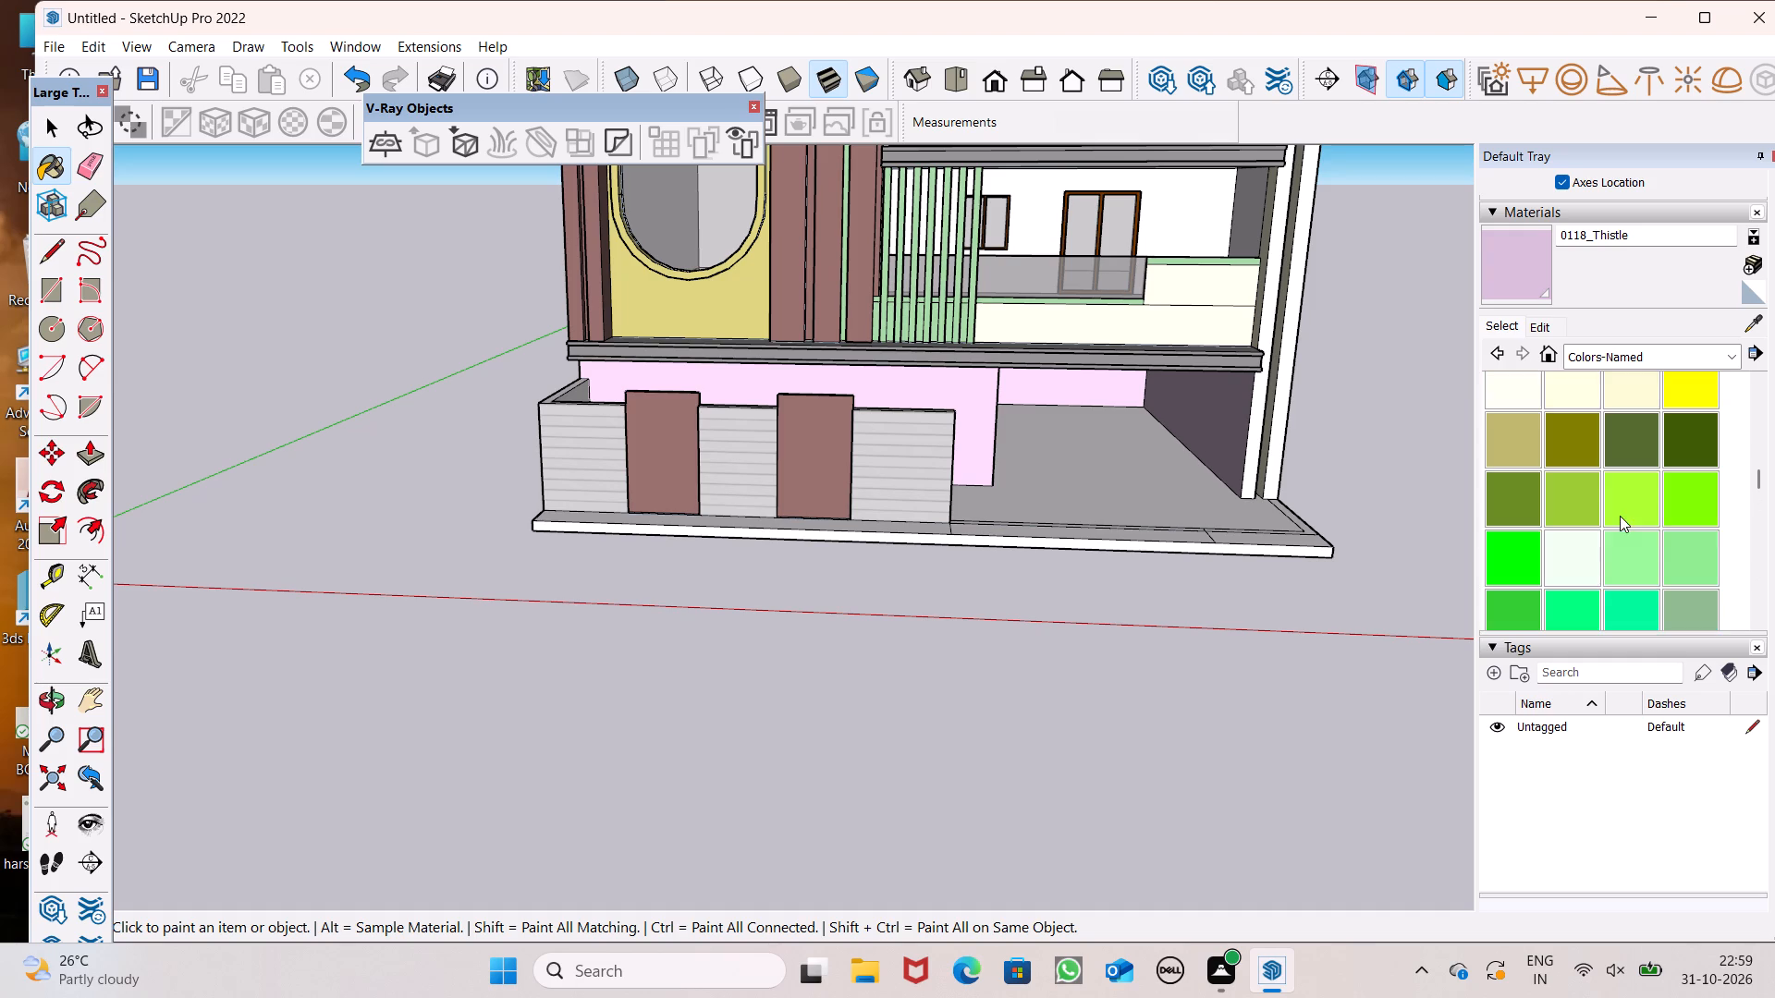
pyautogui.scroll(1, 1620, 515)
pyautogui.click(1610, 508)
pyautogui.click(1074, 398)
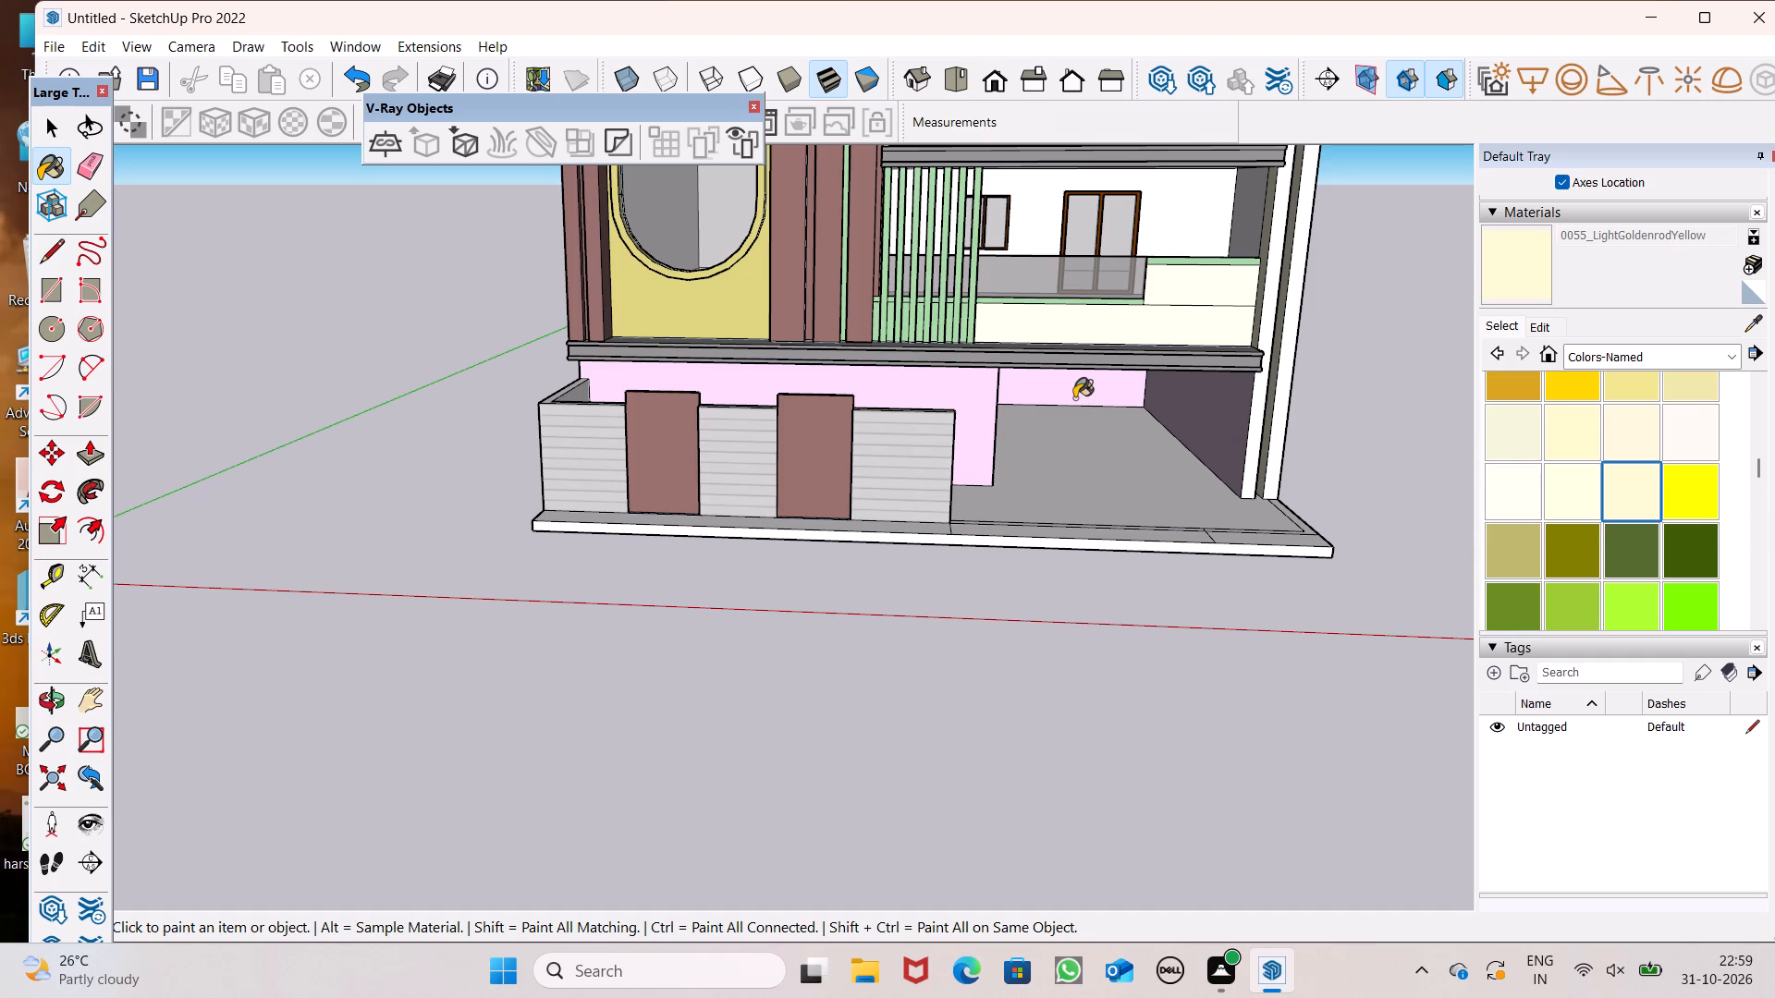
pyautogui.click(979, 396)
pyautogui.moveTo(1121, 463); pyautogui.dragTo(929, 413, button='middle')
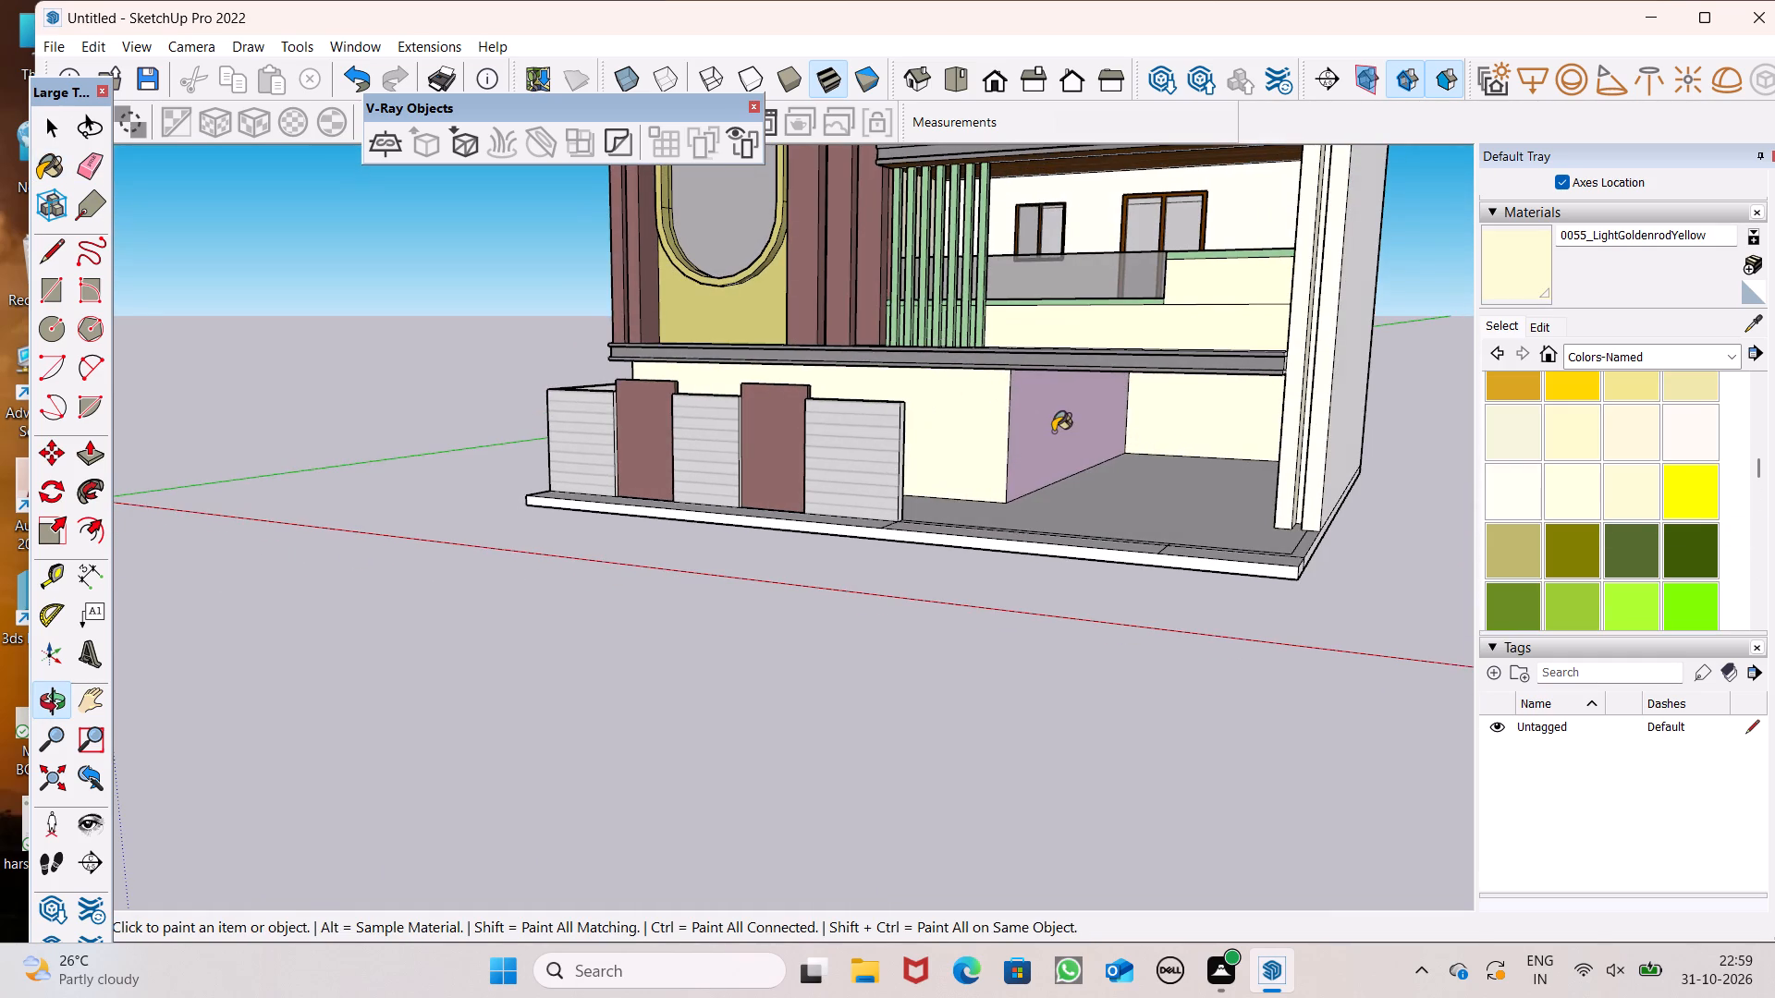
pyautogui.click(1047, 430)
# Paint the top of the boundary wall's corner section with Cladding Siding White from the Brick, Cladding and Siding collection.
pyautogui.scroll(-4, 1134, 408)
pyautogui.moveTo(1163, 481); pyautogui.dragTo(1242, 671, button='middle')
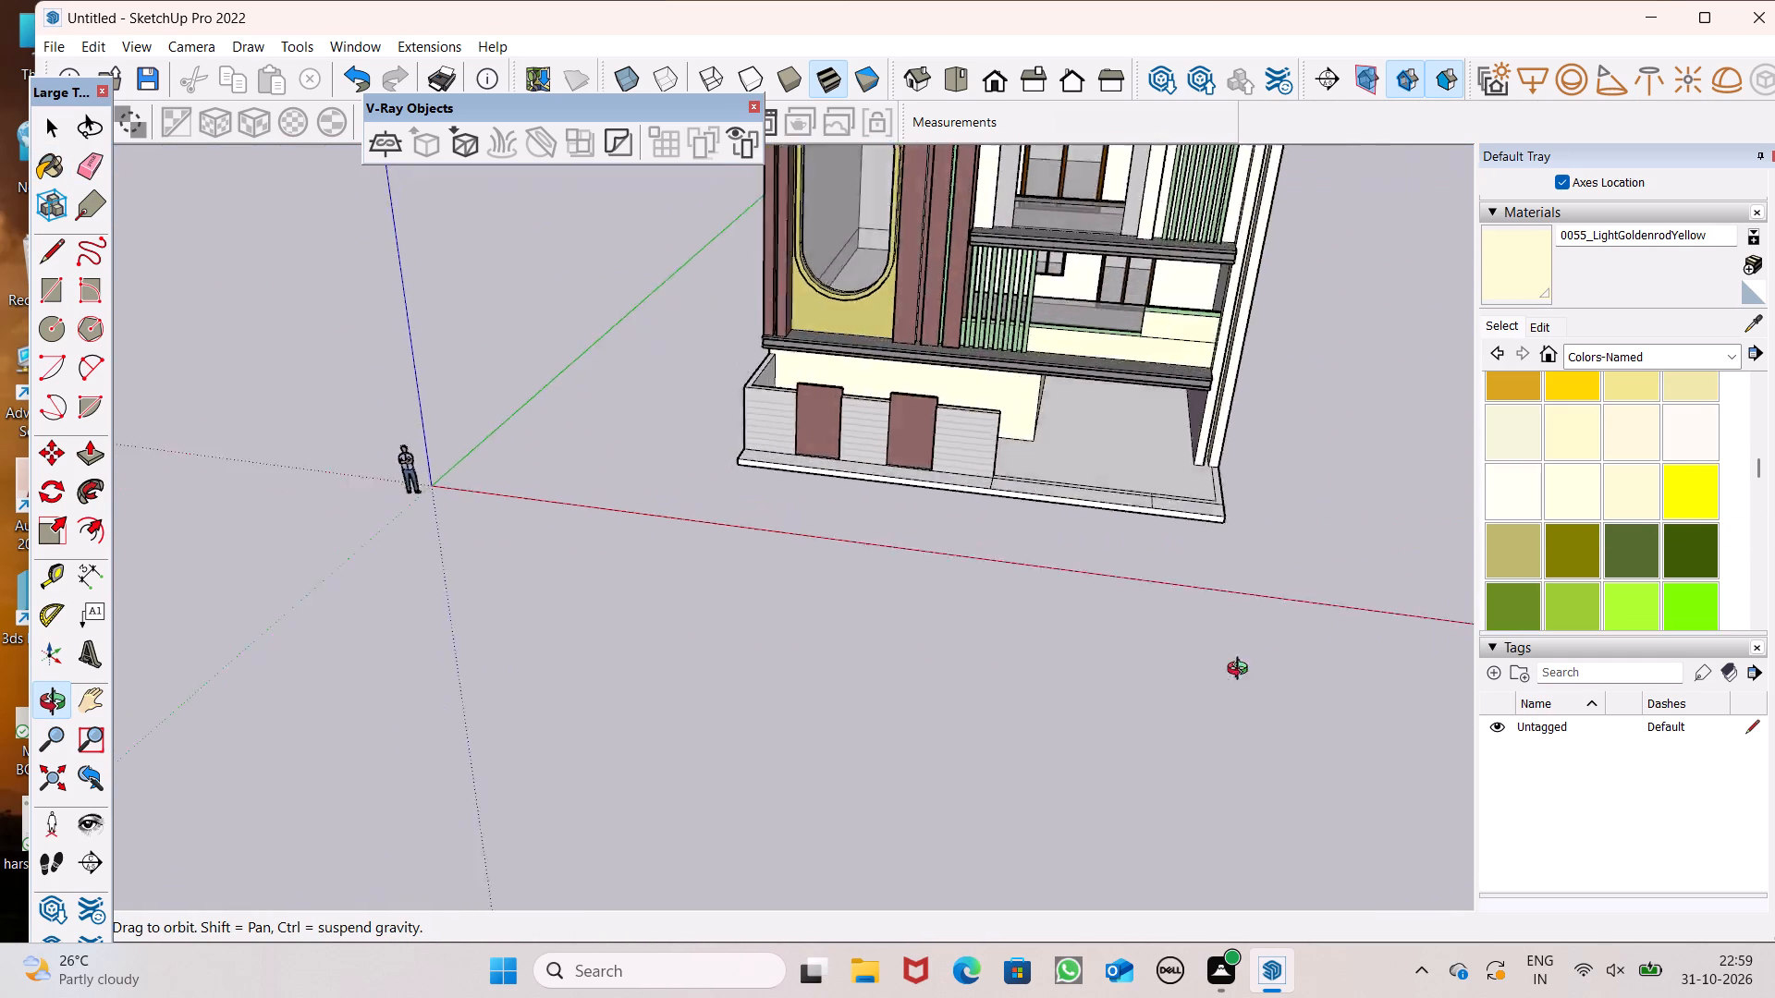
pyautogui.moveTo(1242, 671); pyautogui.dragTo(1414, 602, button='middle')
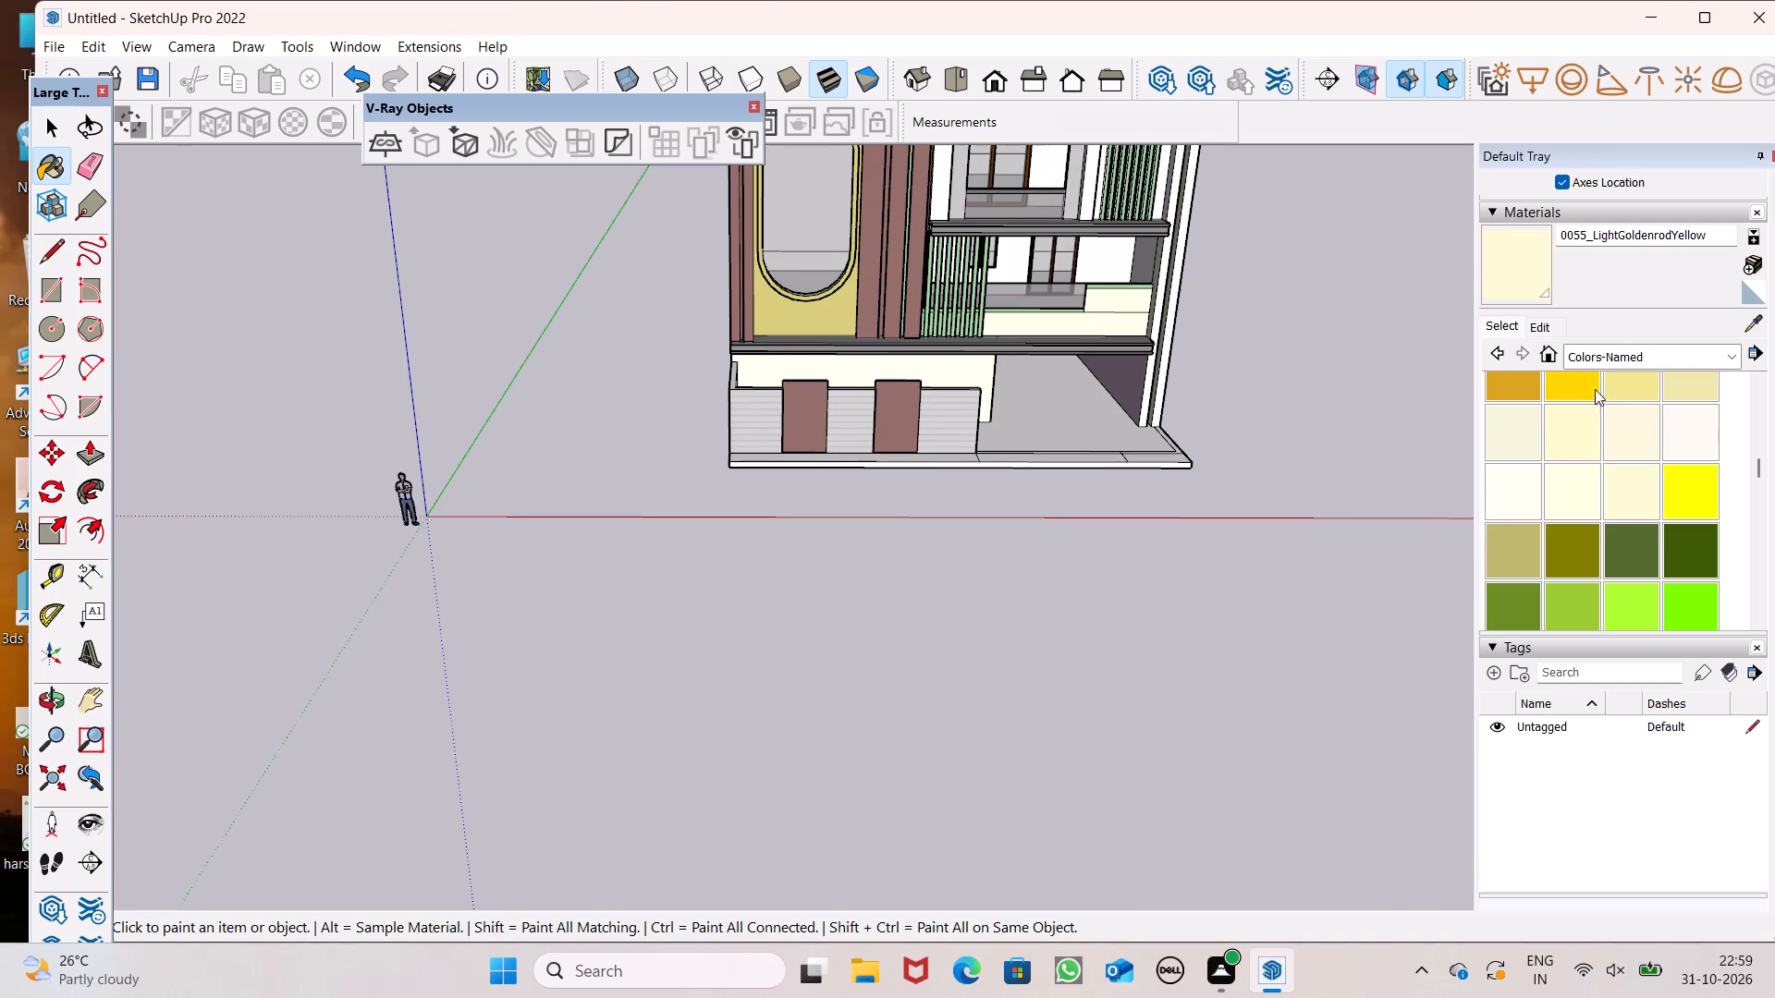
pyautogui.click(1597, 356)
pyautogui.click(1612, 418)
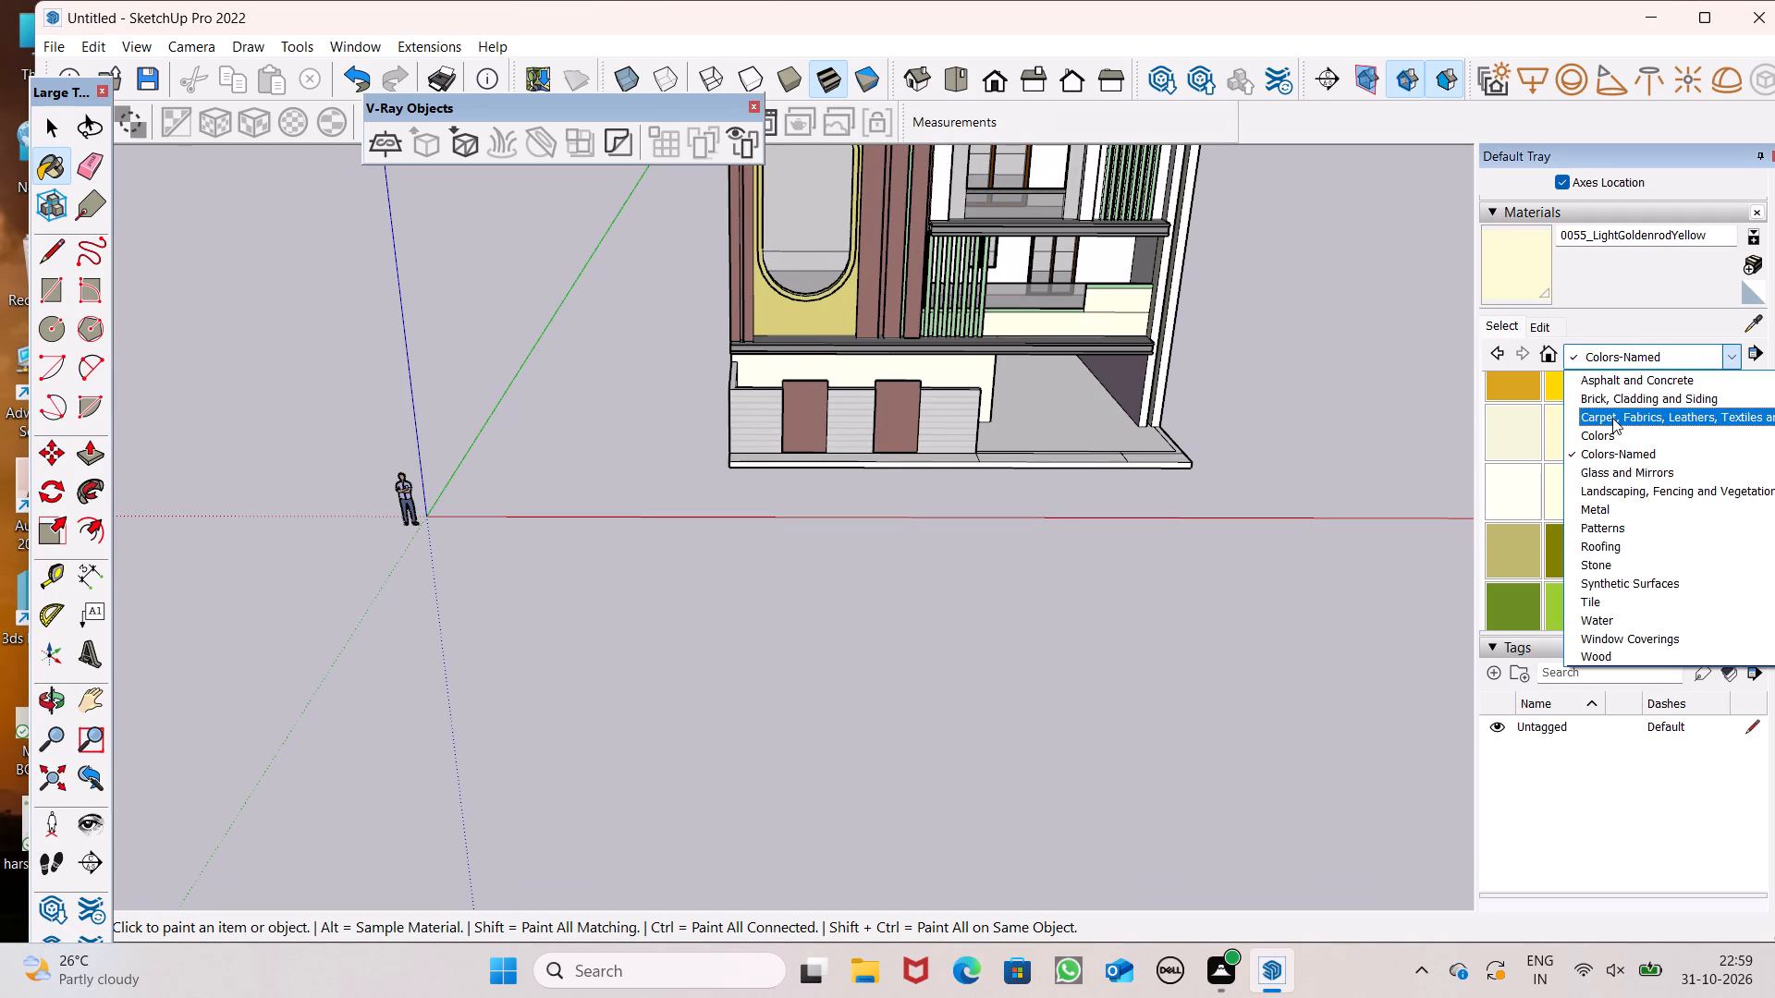
pyautogui.click(1646, 349)
pyautogui.click(1652, 403)
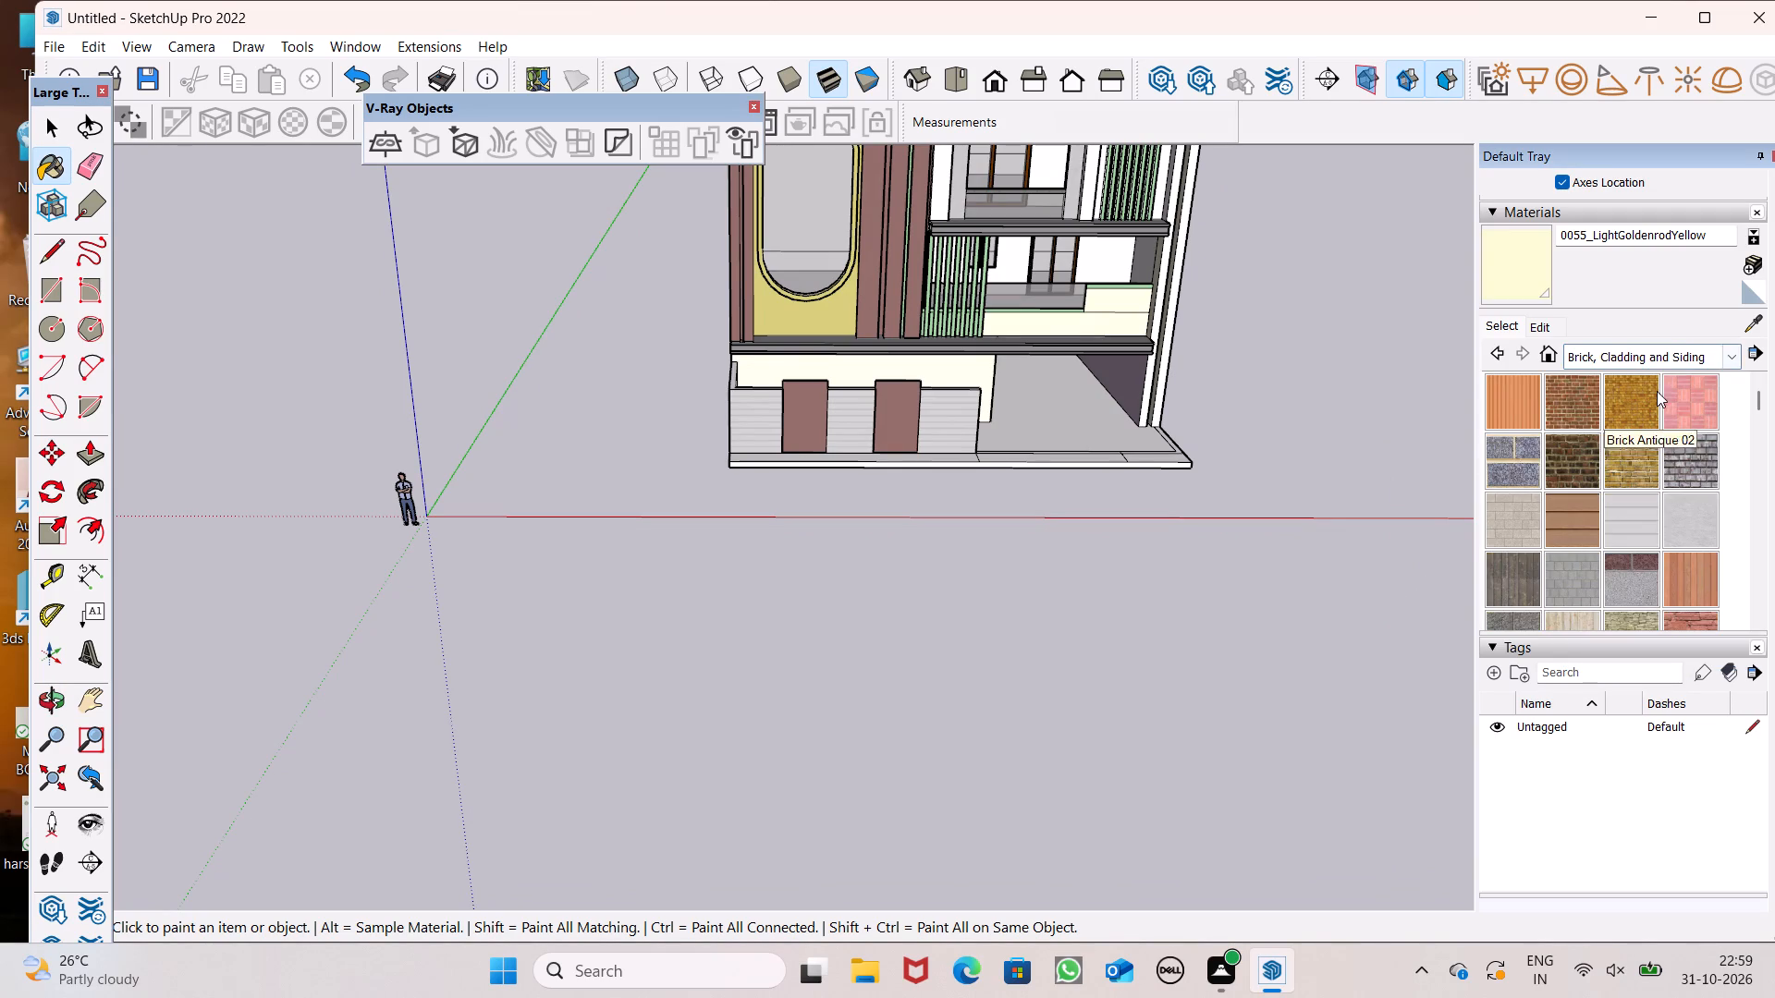
pyautogui.scroll(-2, 1539, 529)
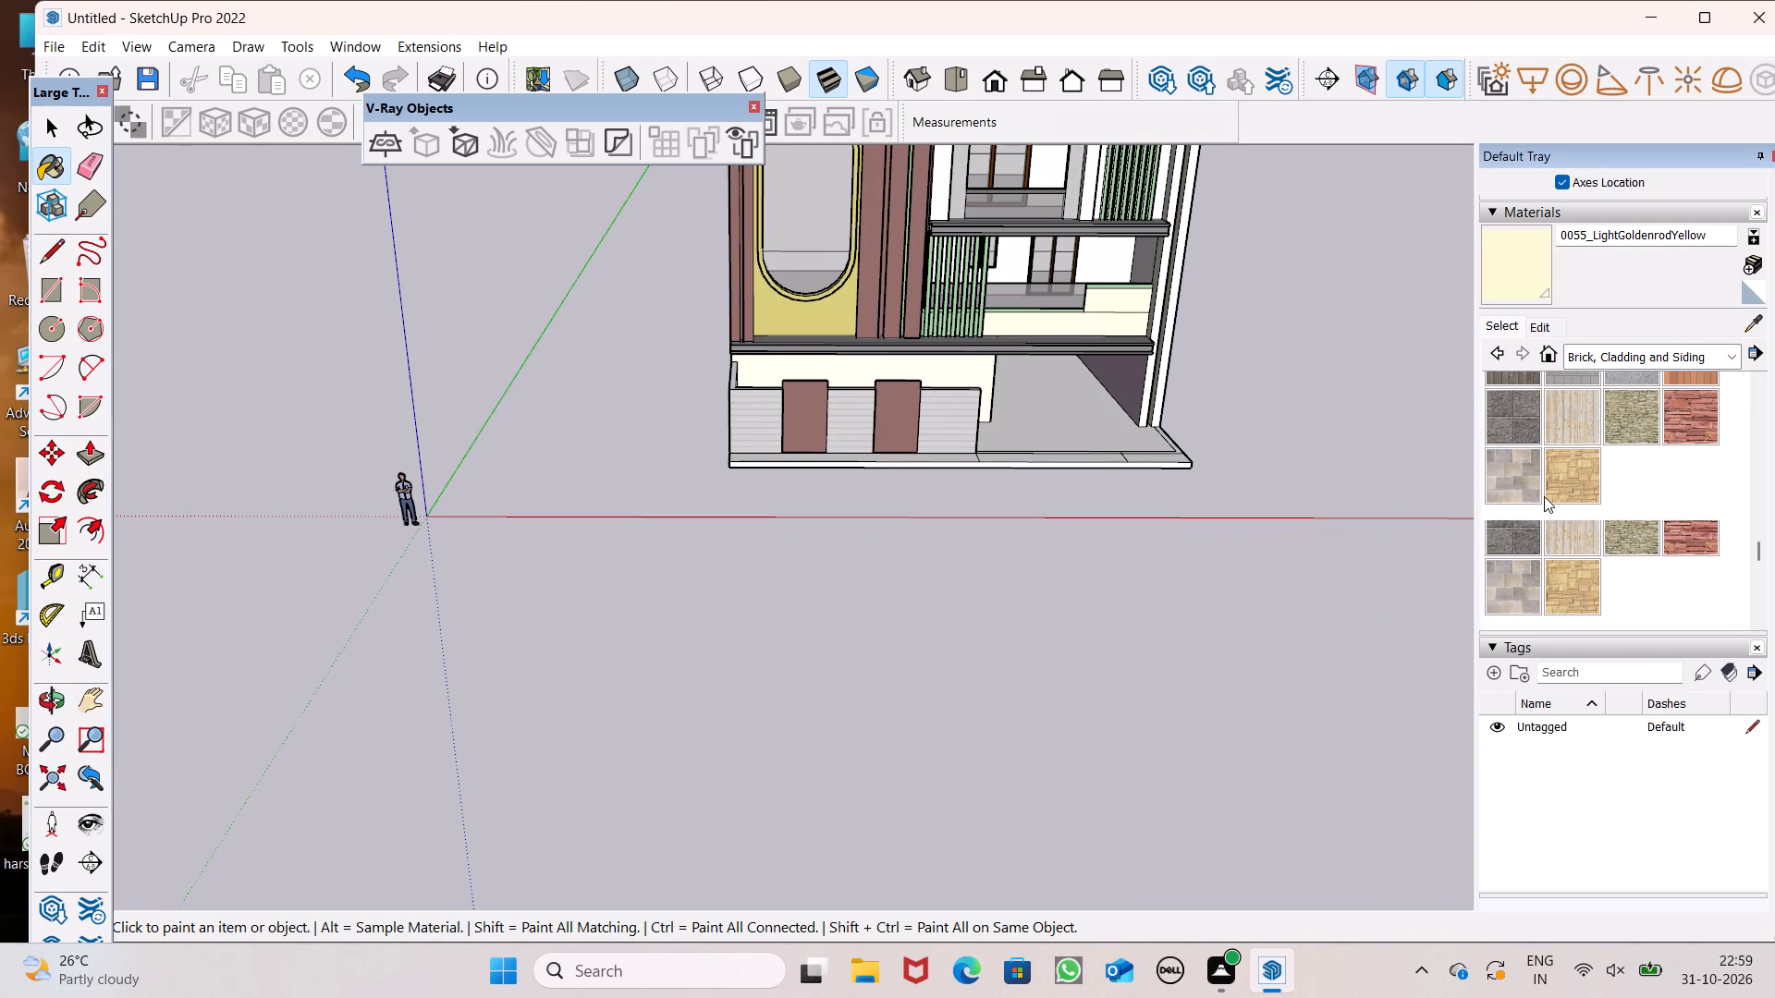
pyautogui.scroll(3, 1544, 496)
pyautogui.click(1612, 648)
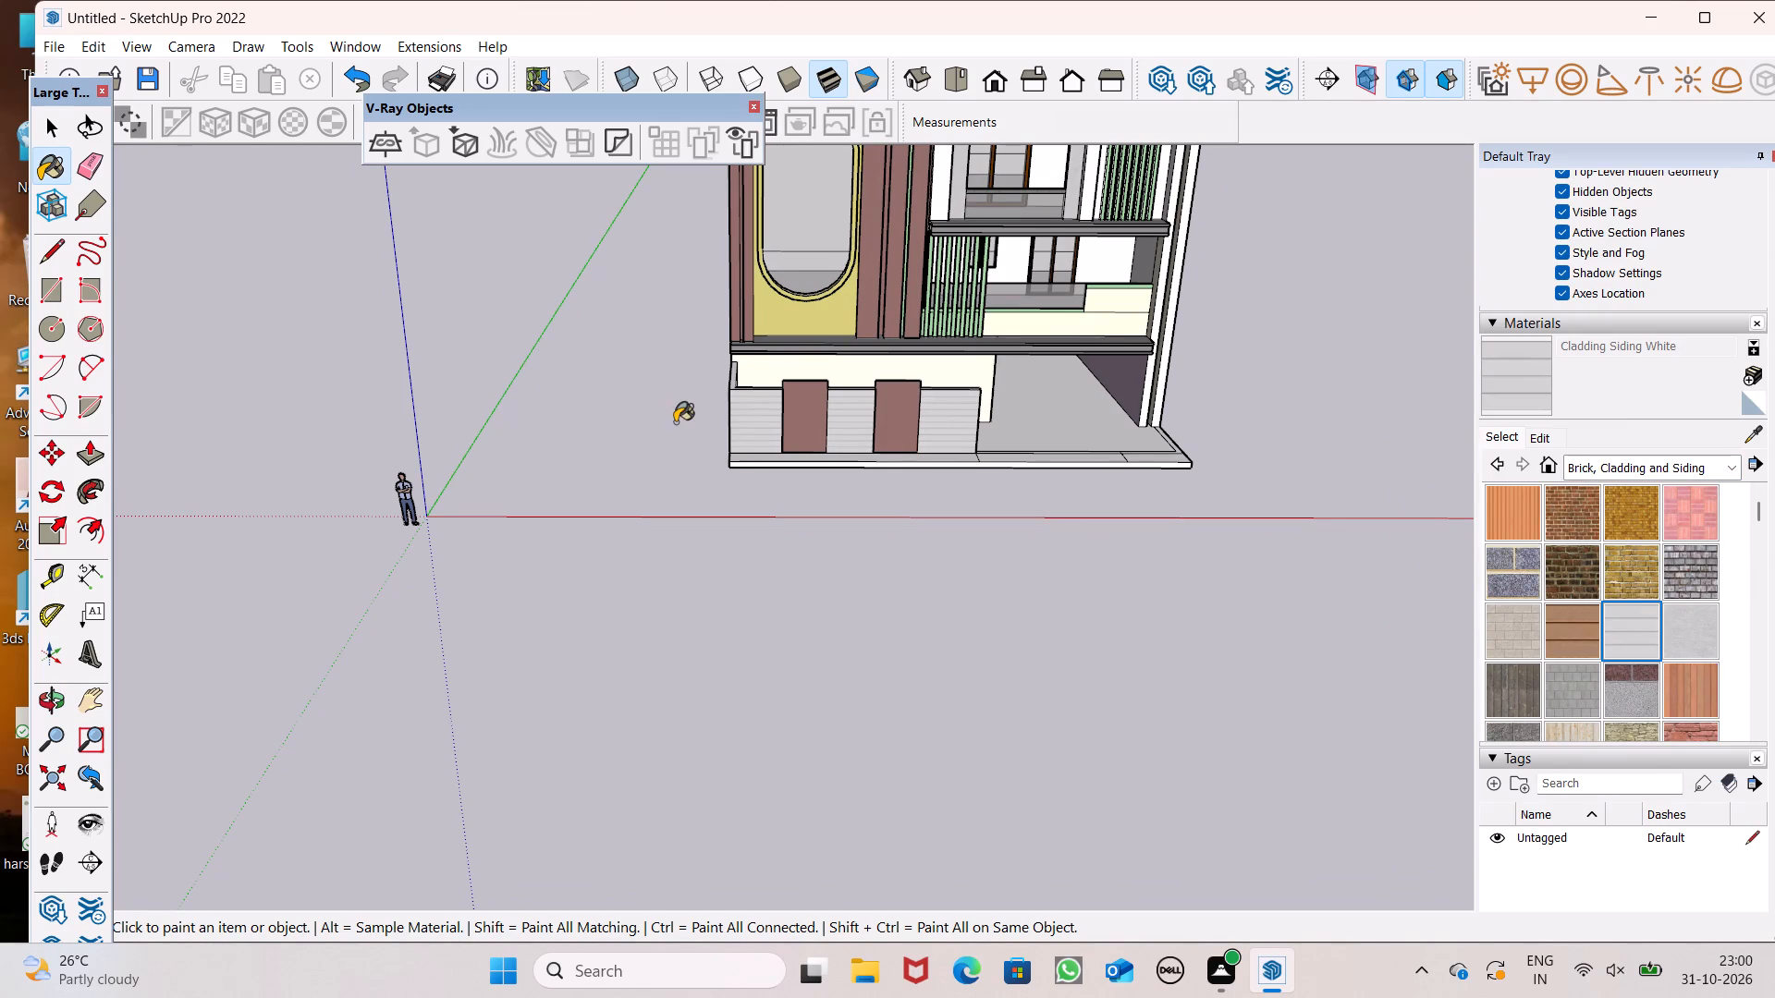
pyautogui.scroll(8, 675, 422)
pyautogui.moveTo(780, 431); pyautogui.dragTo(959, 418, button='middle')
pyautogui.scroll(7, 835, 345)
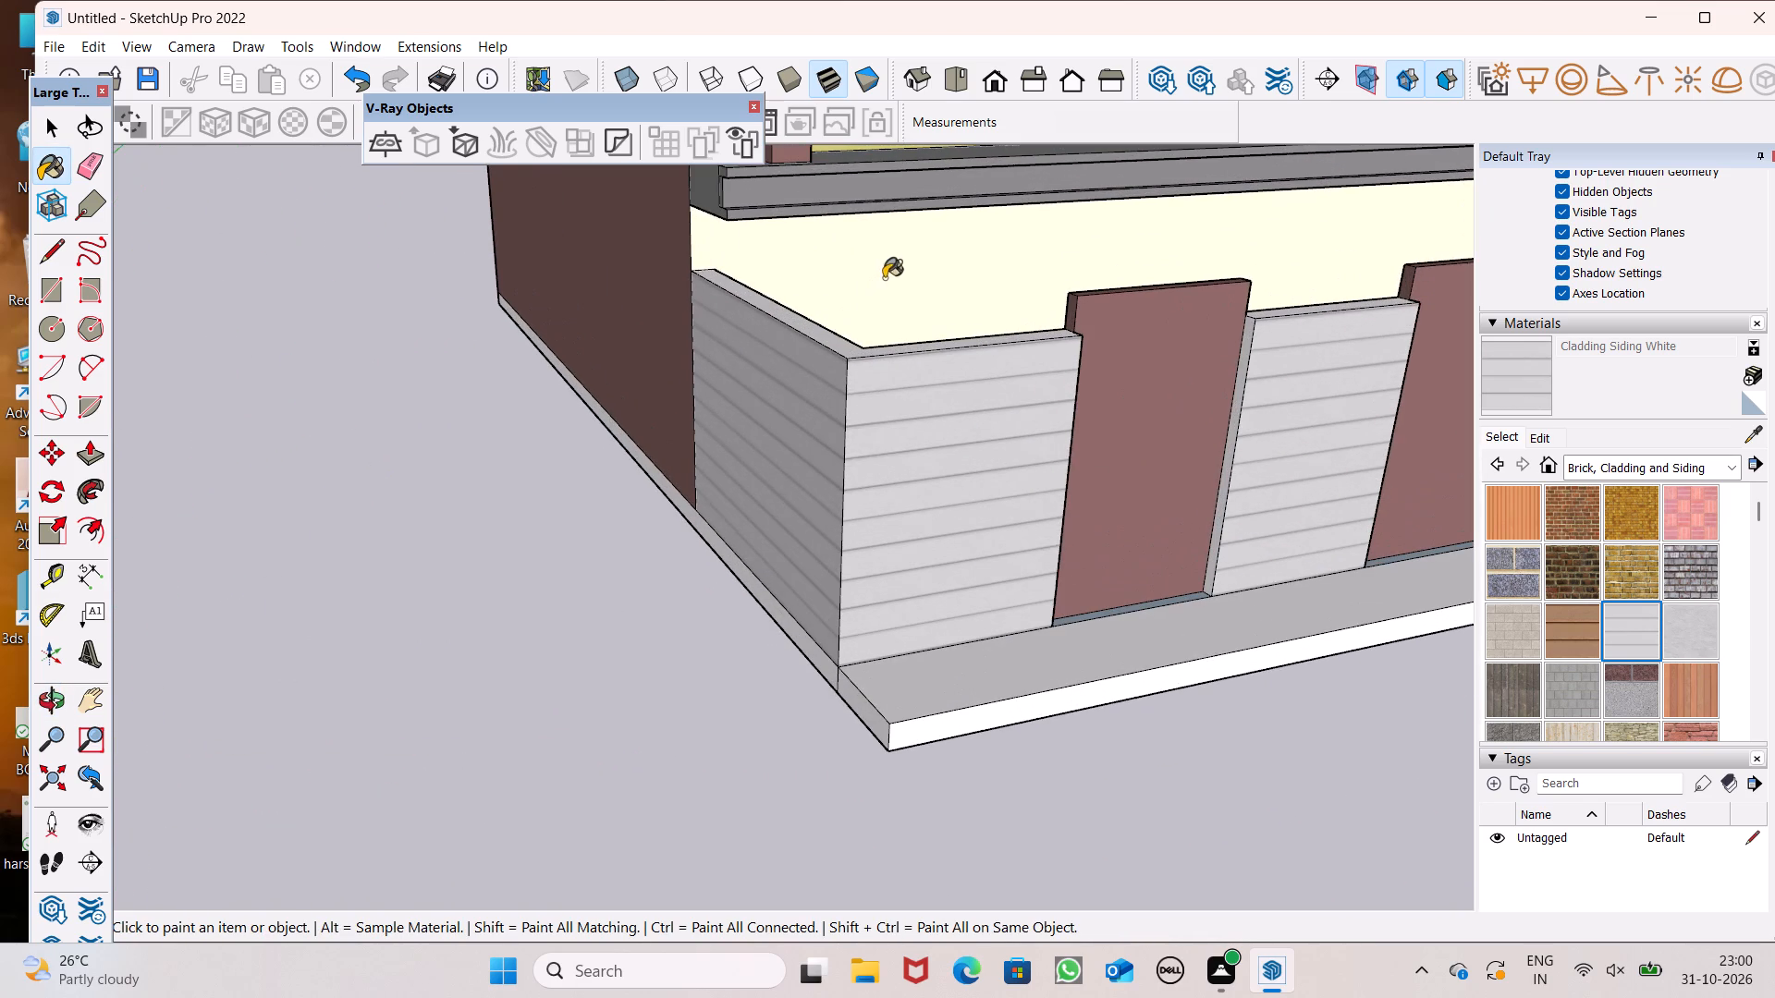
pyautogui.click(837, 344)
# Paint the tops of the boundary wall's middle and far sections between the brown panels with Cladding Siding White.
pyautogui.moveTo(858, 374); pyautogui.dragTo(746, 492, button='middle')
pyautogui.scroll(1, 757, 490)
pyautogui.scroll(-5, 712, 439)
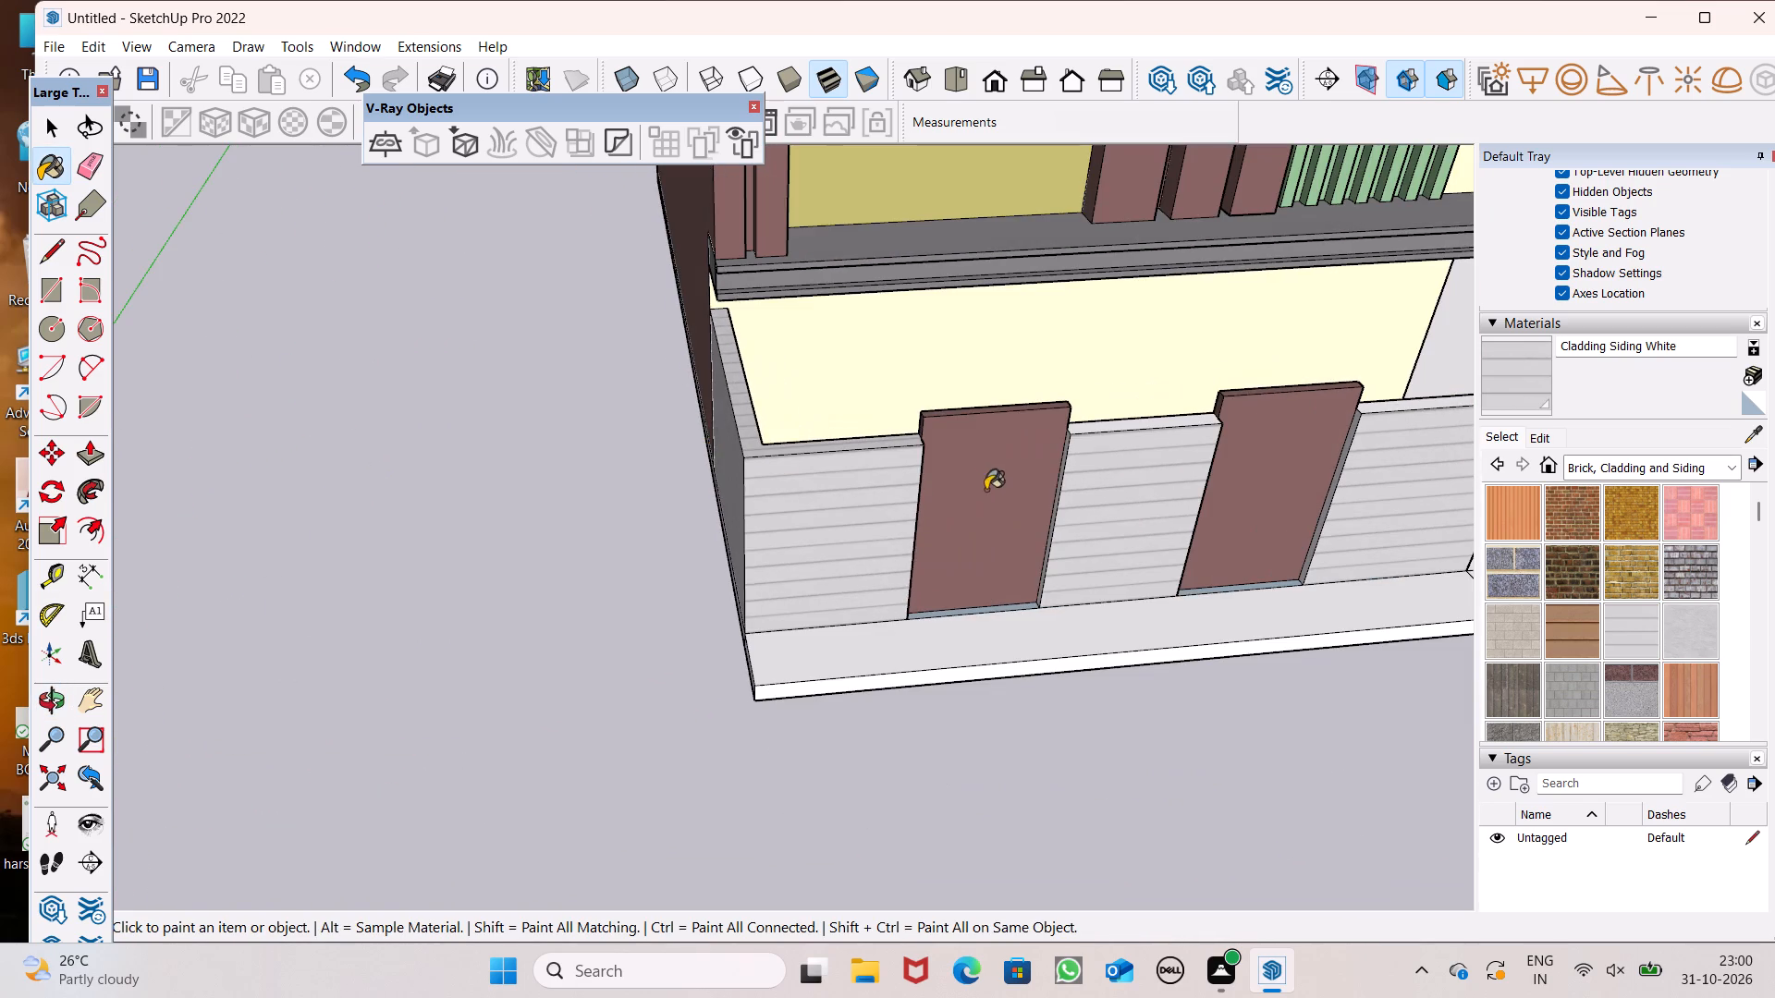
pyautogui.scroll(4, 1036, 475)
pyautogui.click(1060, 411)
pyautogui.scroll(-5, 956, 388)
pyautogui.scroll(4, 1350, 395)
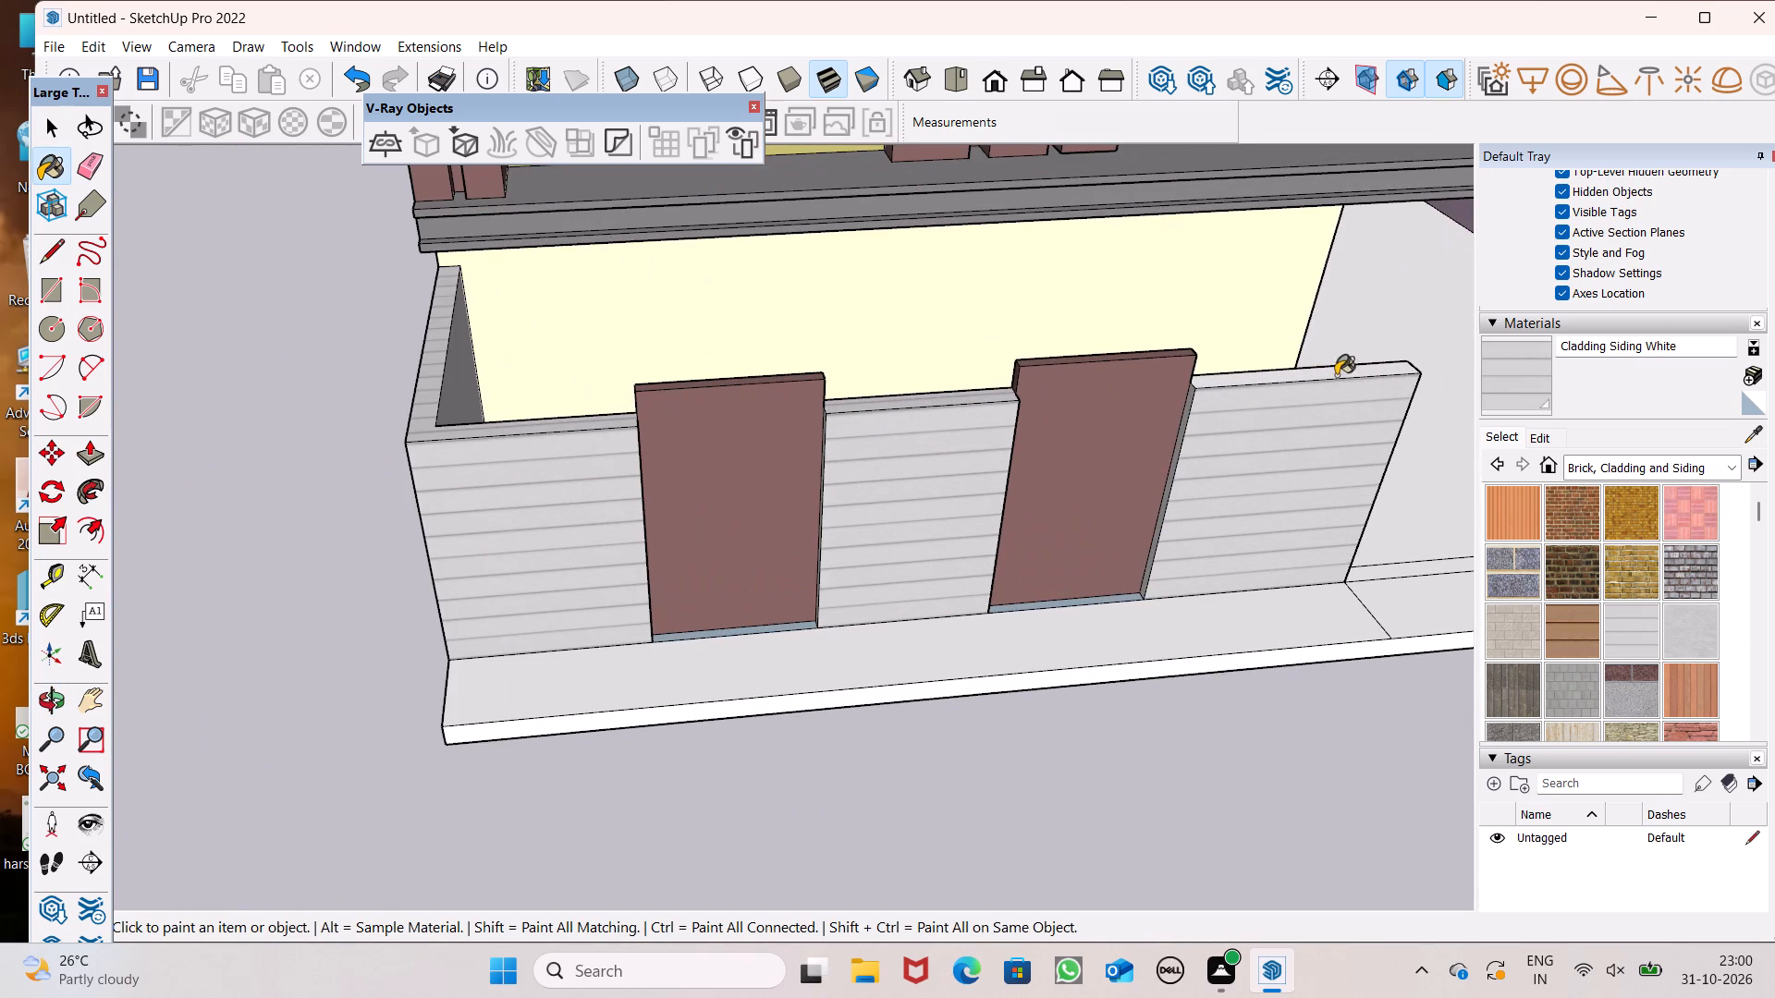
pyautogui.click(1330, 373)
# Paint the boundary wall's open end face and the inner face of its side return with Cladding Siding White.
pyautogui.scroll(-3, 1242, 321)
pyautogui.moveTo(1337, 431); pyautogui.dragTo(439, 335, button='middle')
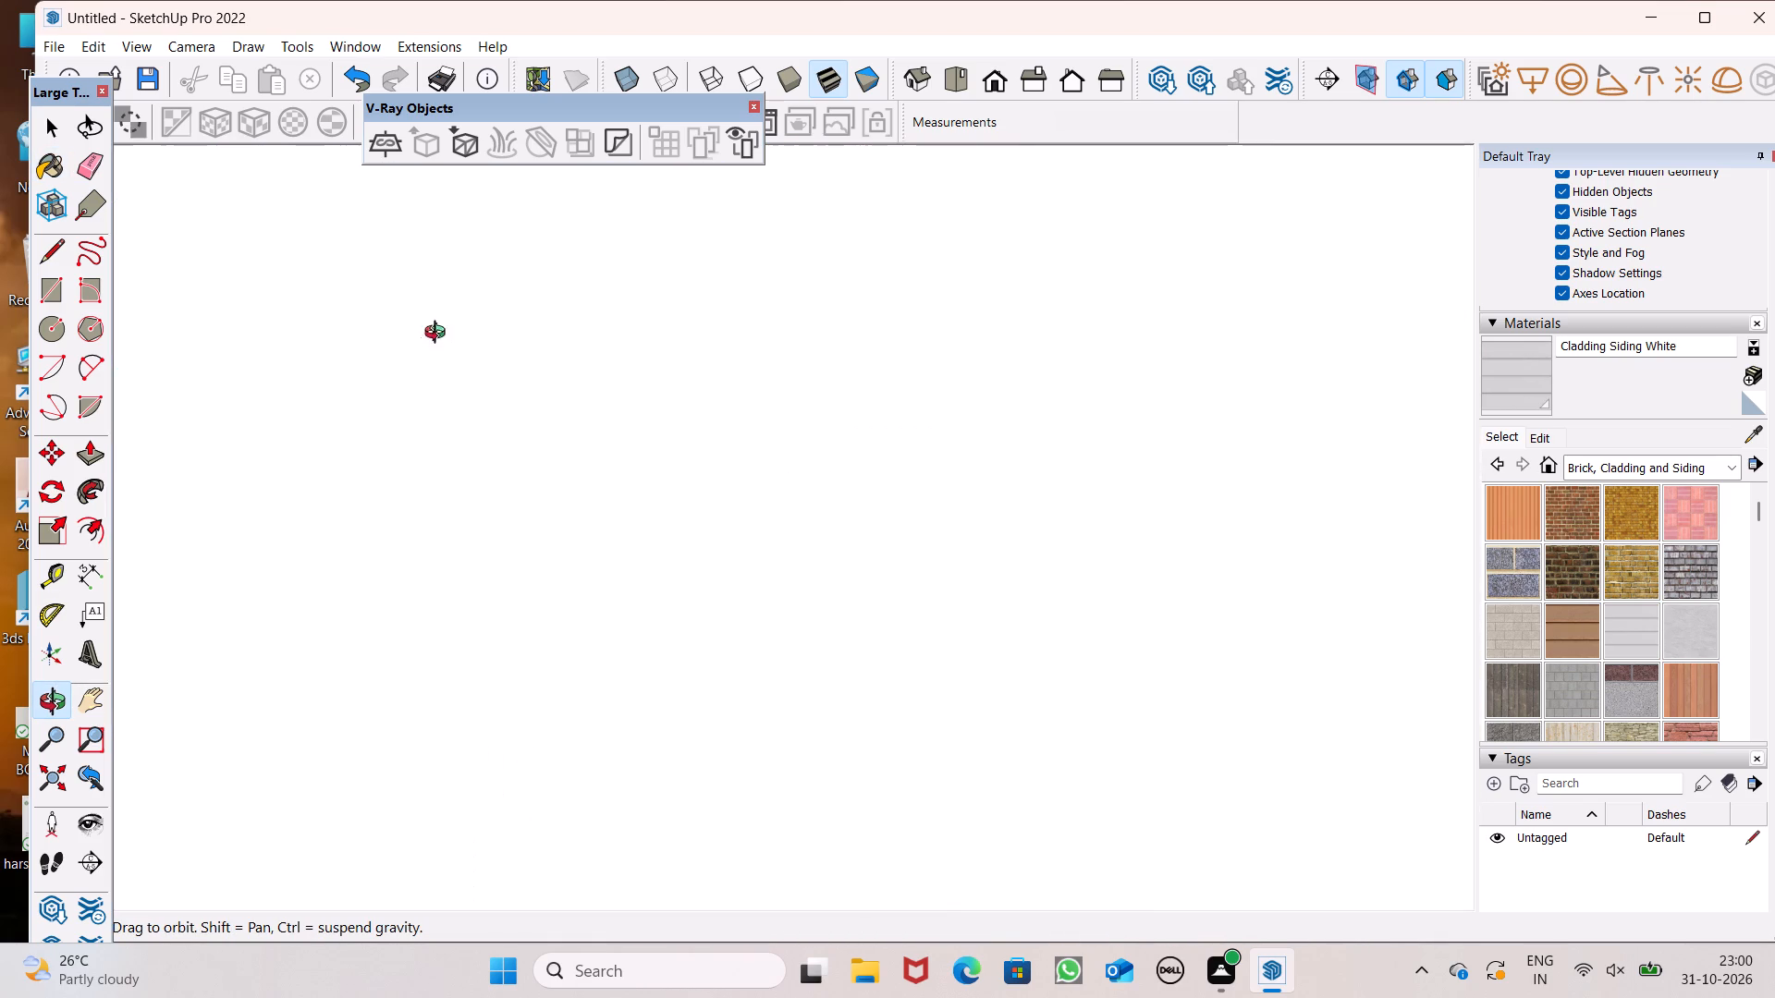
pyautogui.moveTo(439, 335); pyautogui.dragTo(516, 309, button='middle')
pyautogui.moveTo(621, 608); pyautogui.dragTo(621, 590)
pyautogui.click(757, 389)
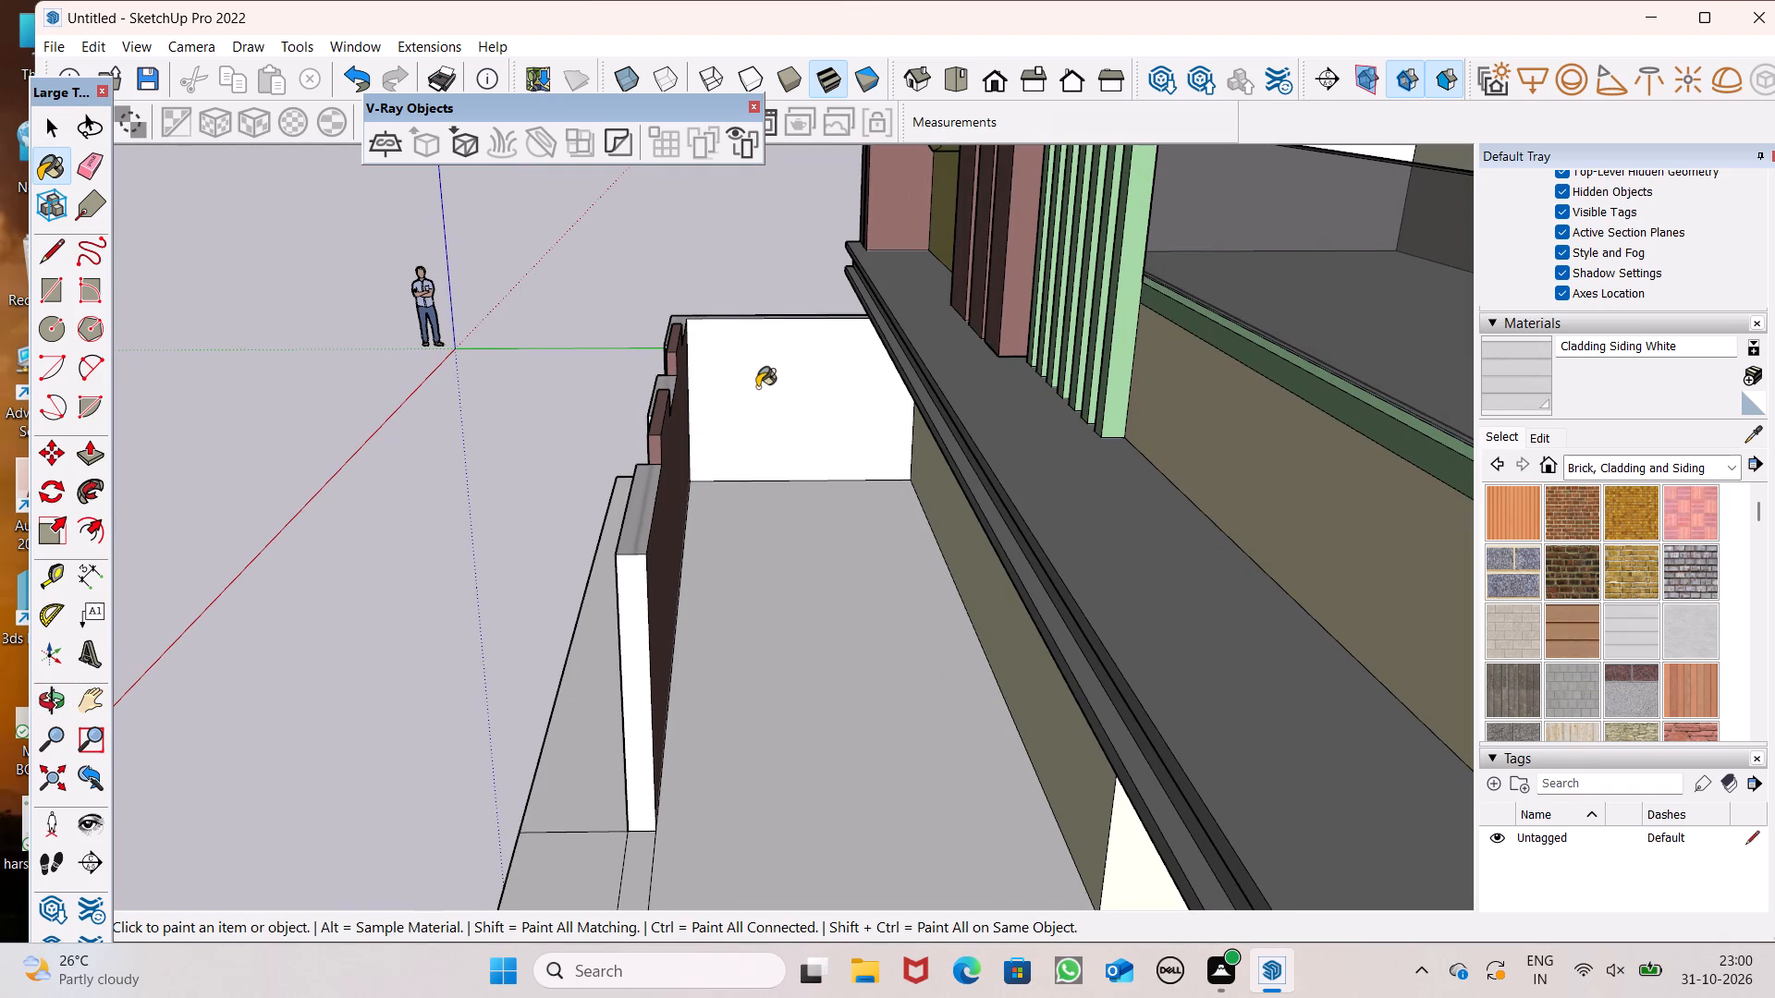
pyautogui.moveTo(747, 673); pyautogui.dragTo(692, 642, button='middle')
pyautogui.scroll(5, 725, 487)
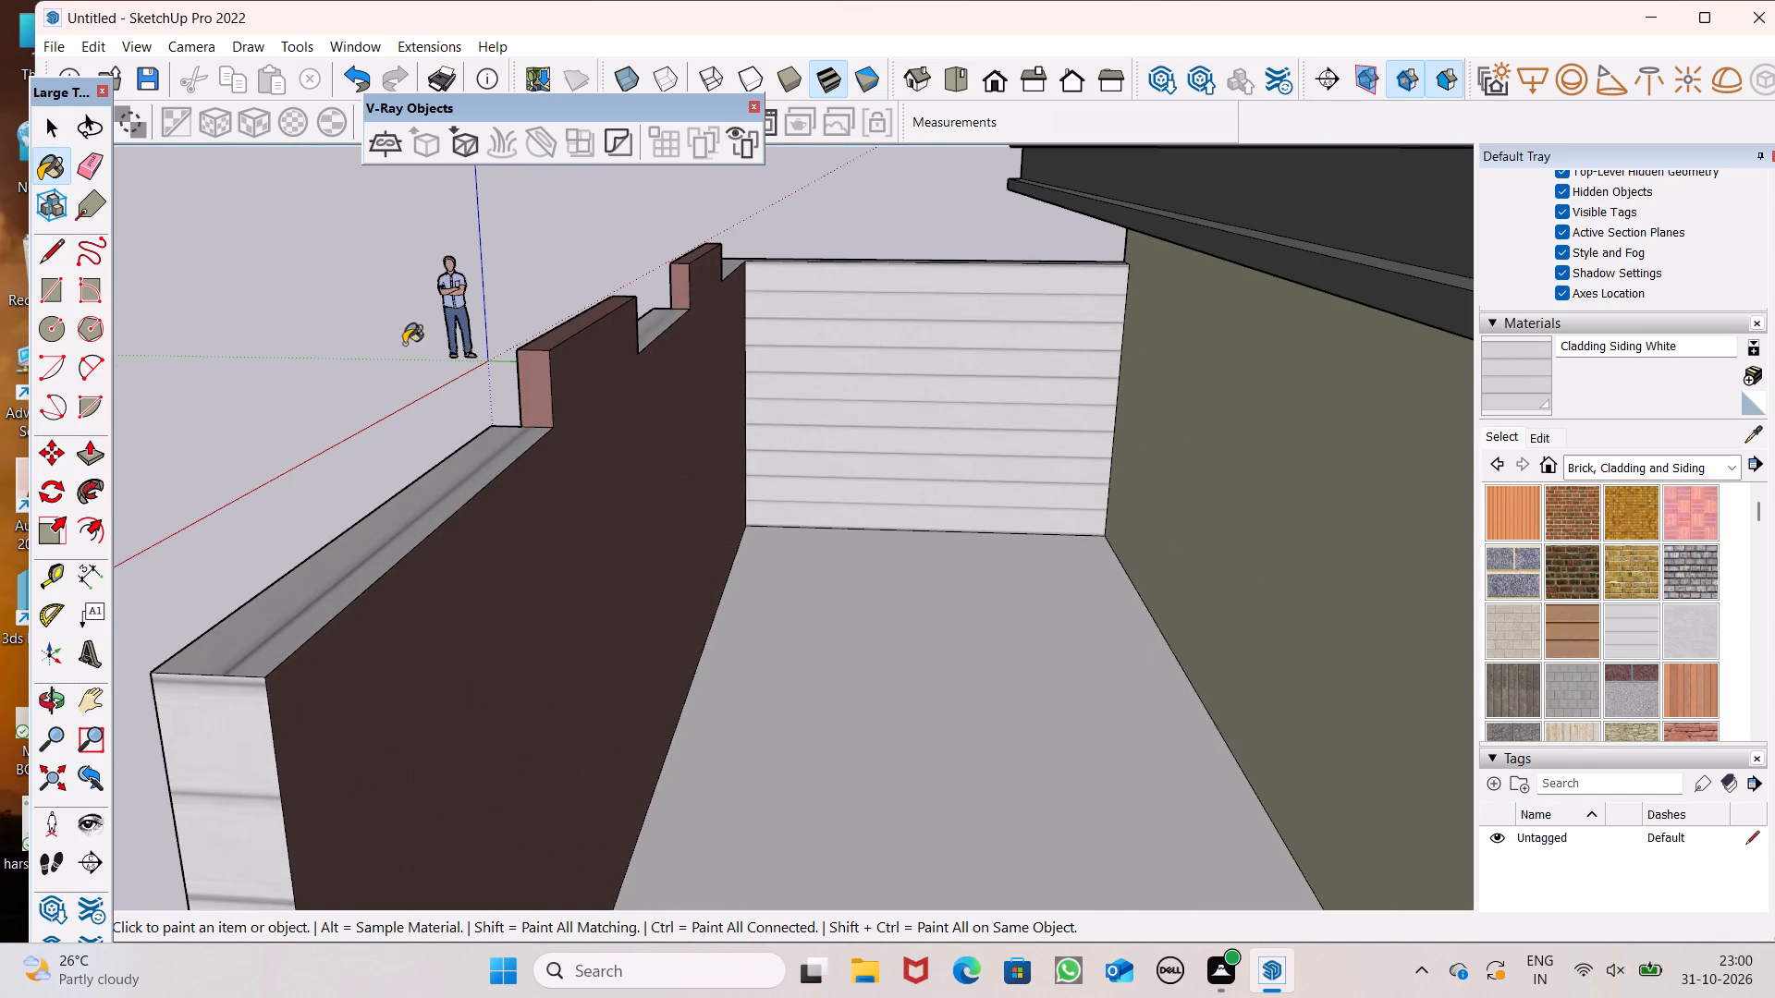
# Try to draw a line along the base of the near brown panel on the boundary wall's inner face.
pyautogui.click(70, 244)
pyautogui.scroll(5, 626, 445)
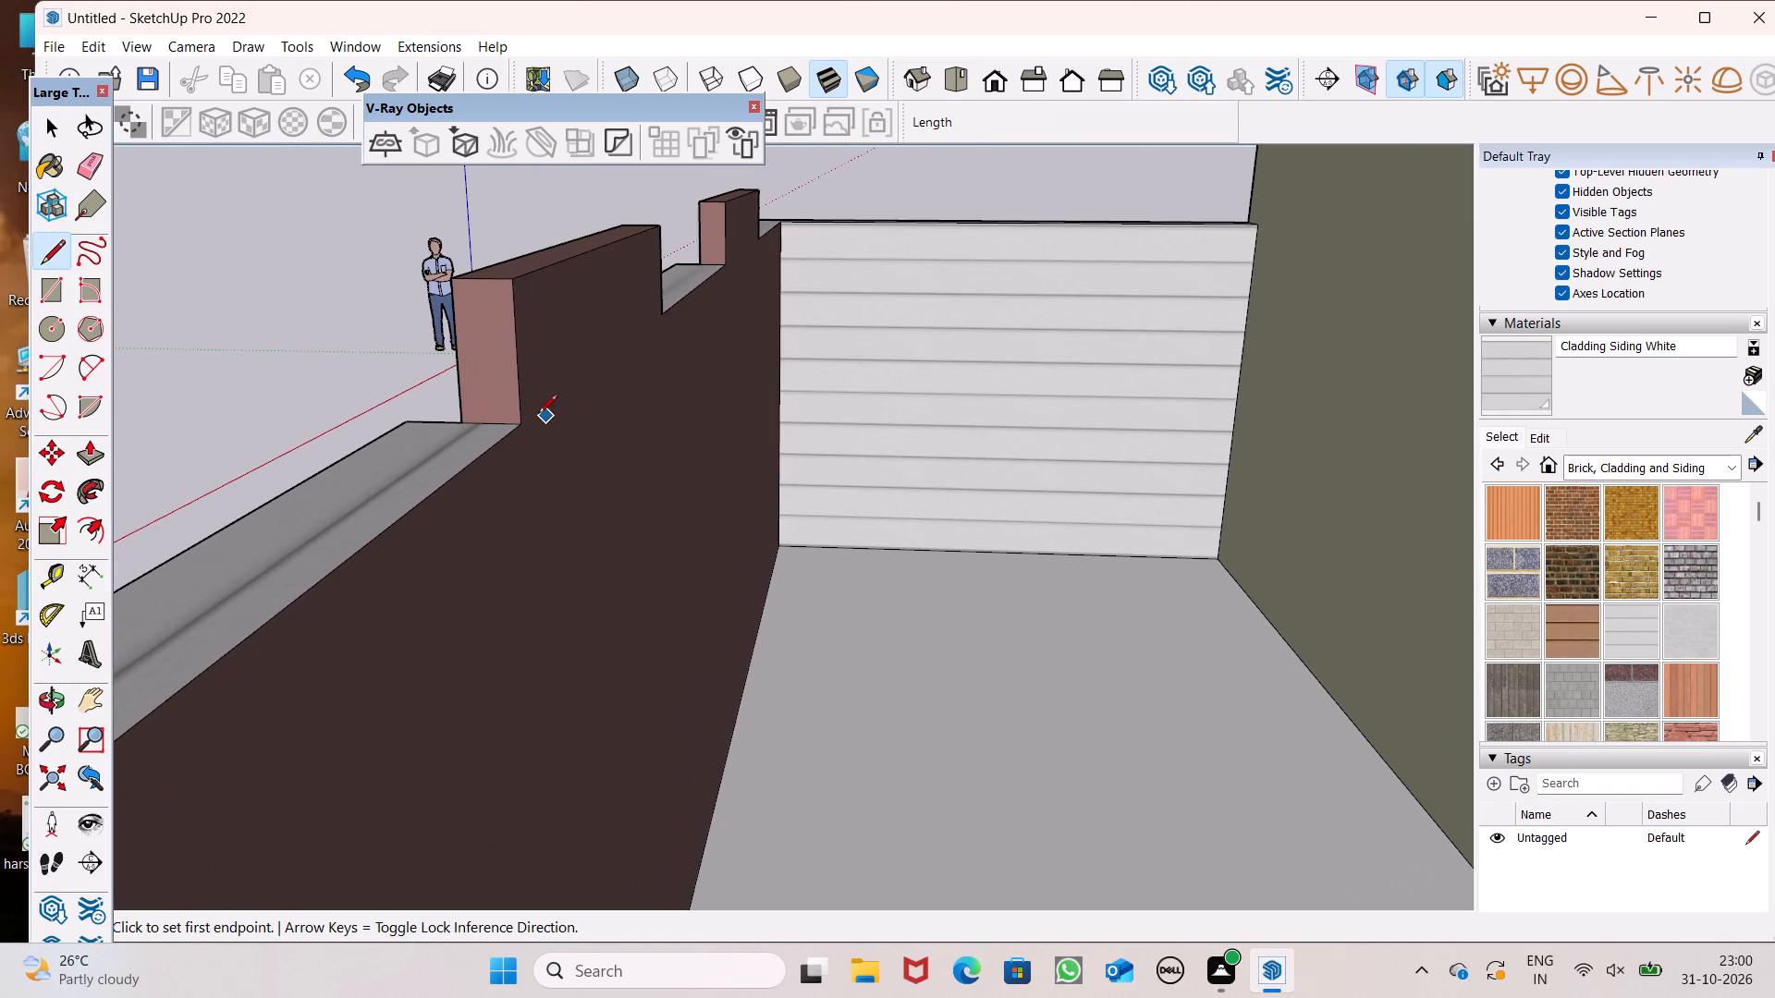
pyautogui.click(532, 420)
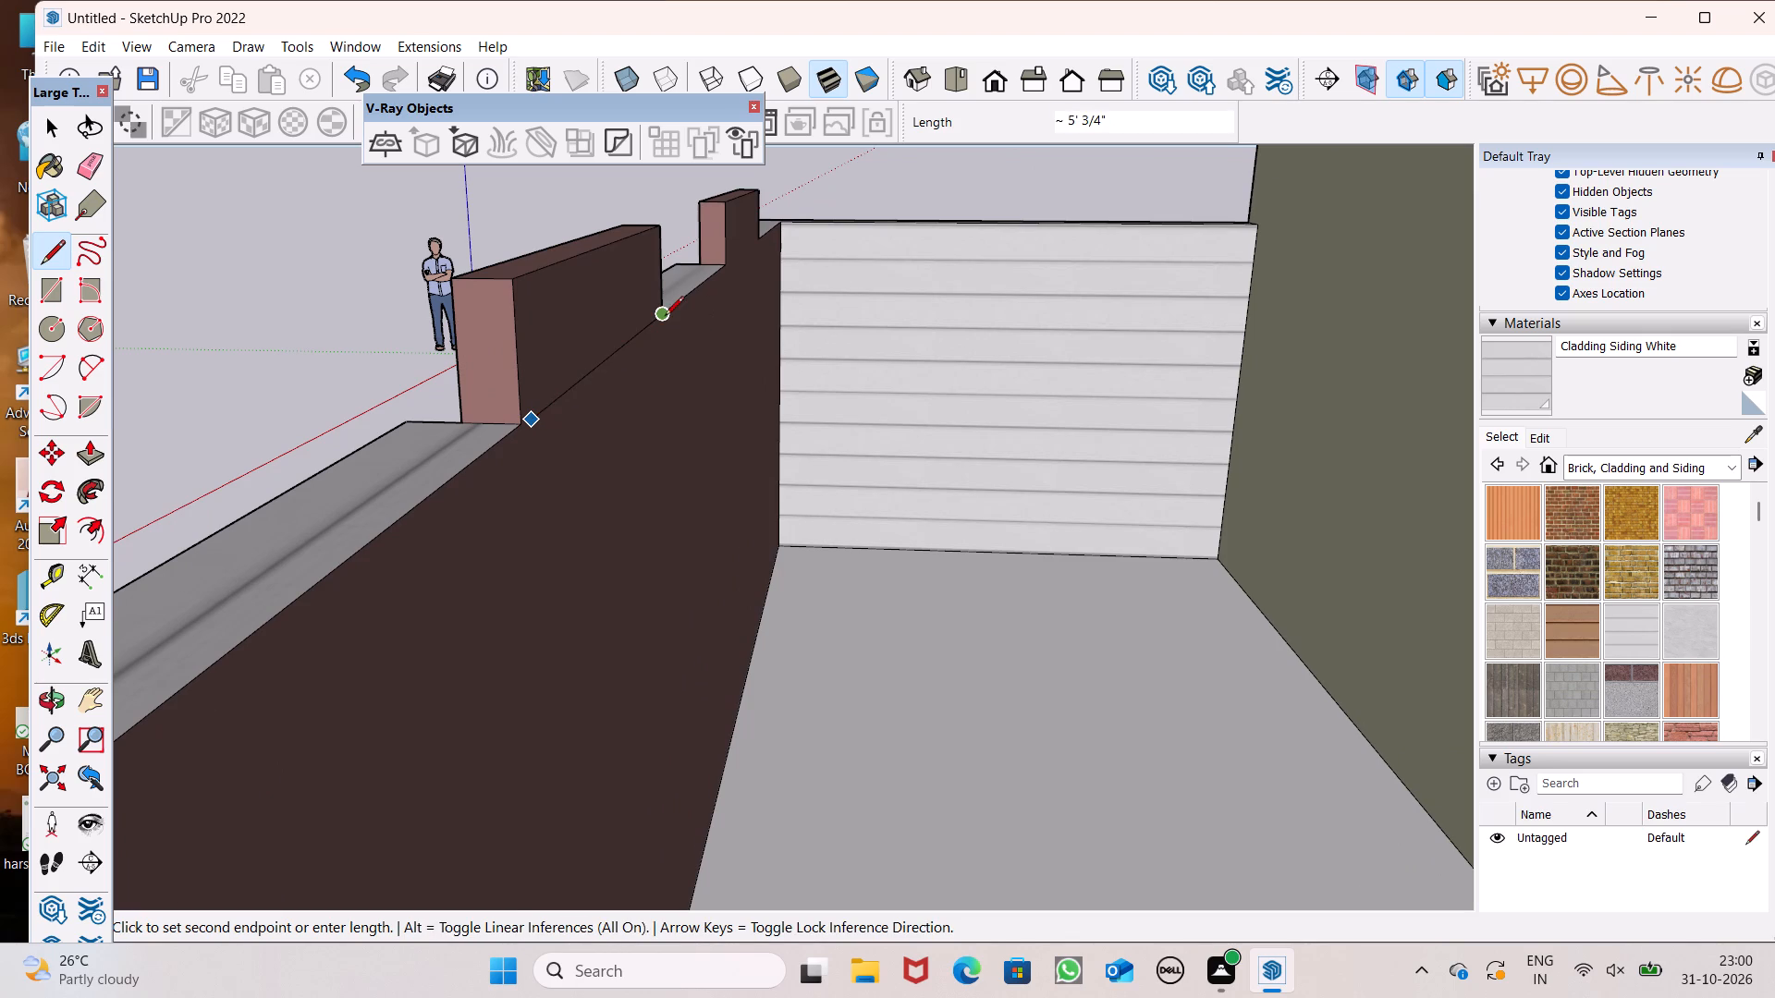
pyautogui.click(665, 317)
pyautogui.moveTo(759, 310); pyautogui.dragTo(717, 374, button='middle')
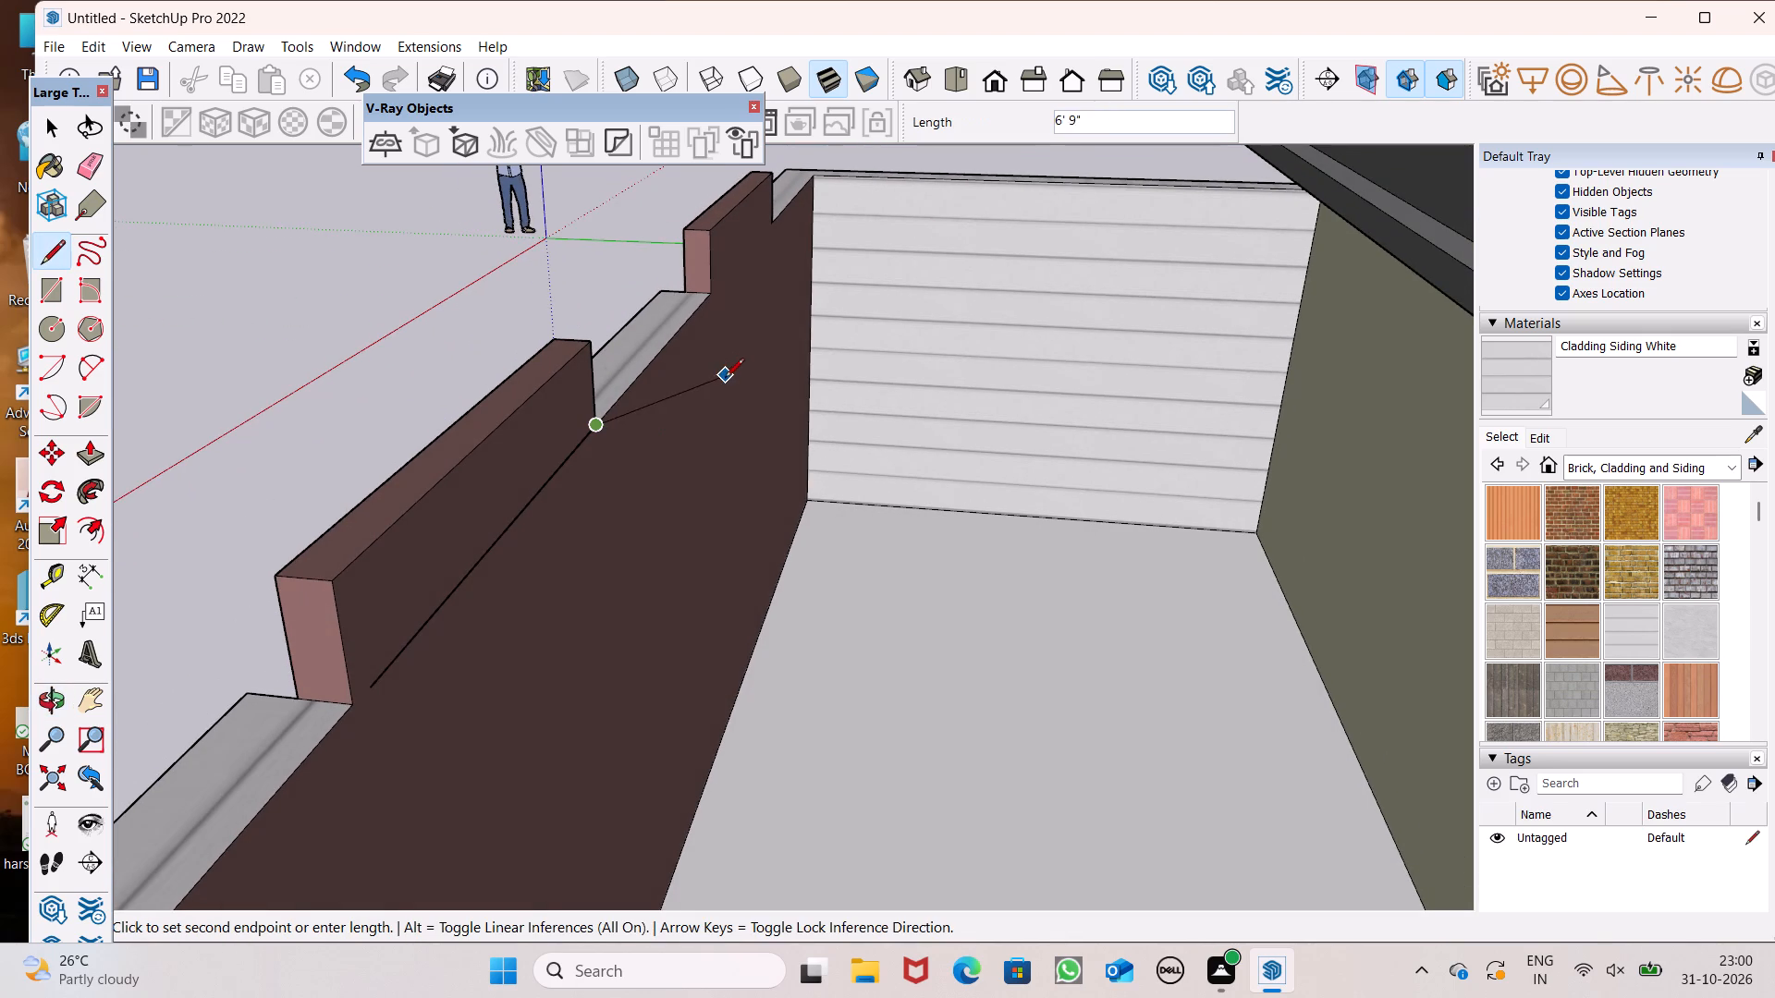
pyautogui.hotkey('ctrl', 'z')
# Draw lines along the bases of both brown panels on the boundary wall's inner face, each about 5' 4" long.
pyautogui.click(354, 706)
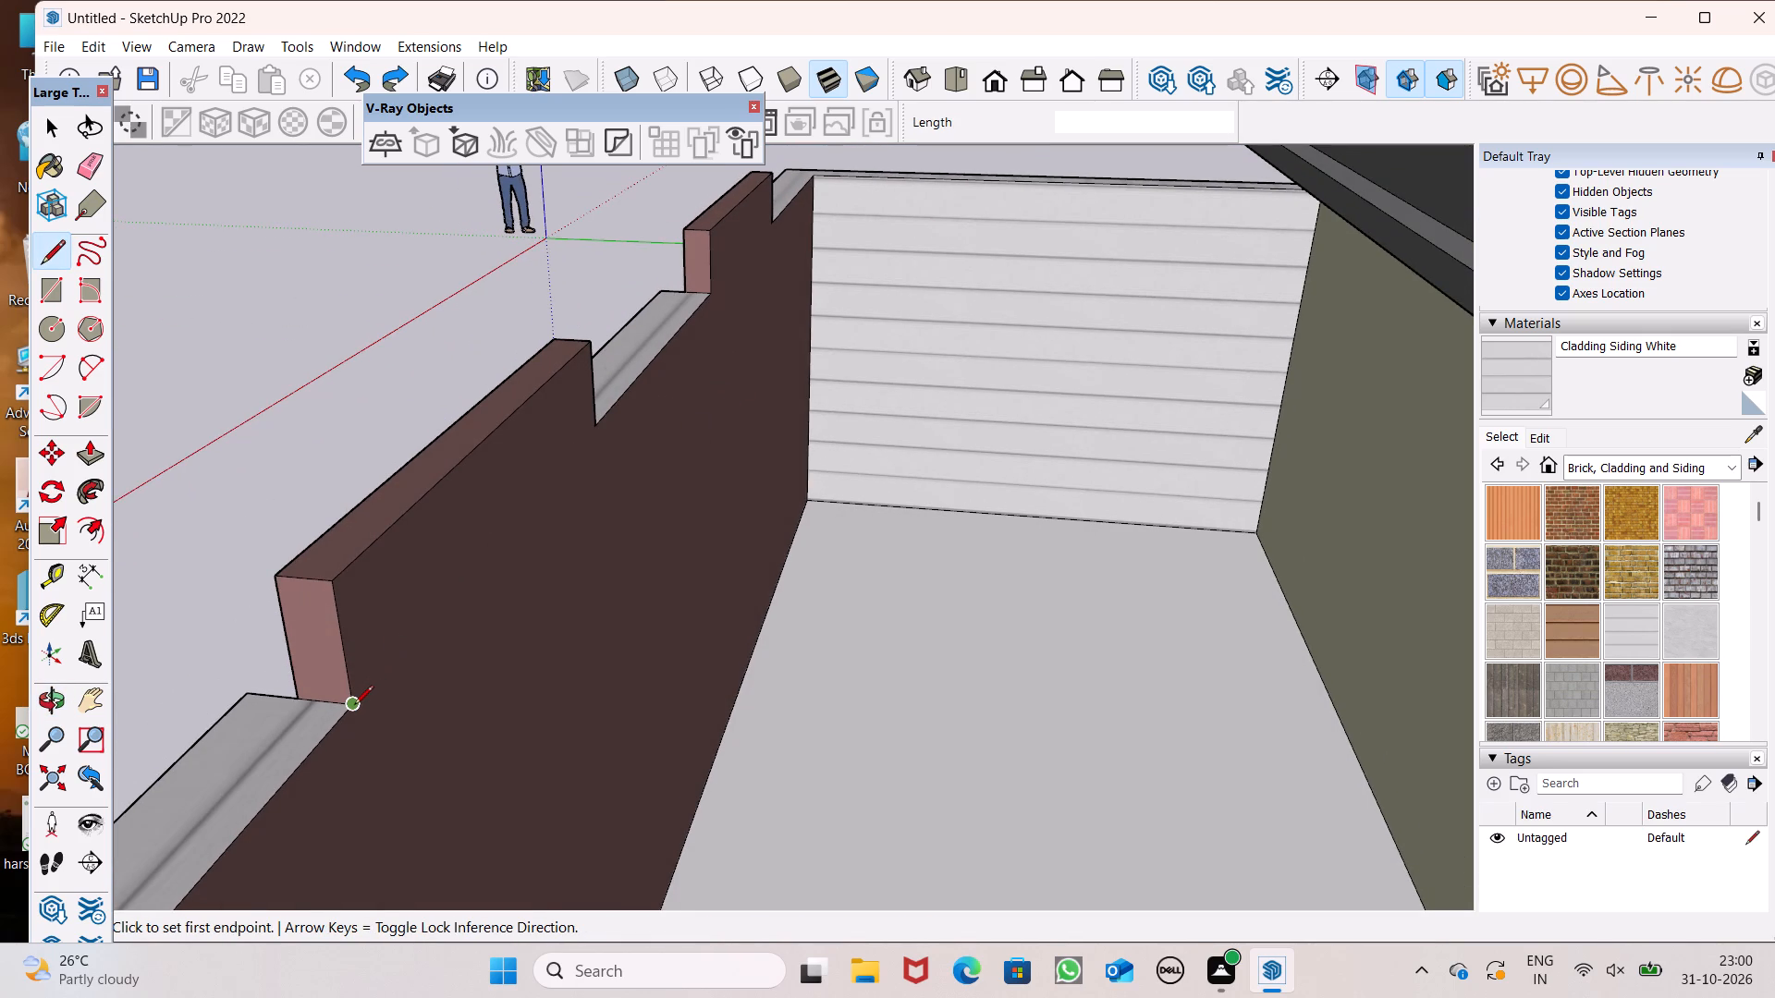
pyautogui.click(606, 423)
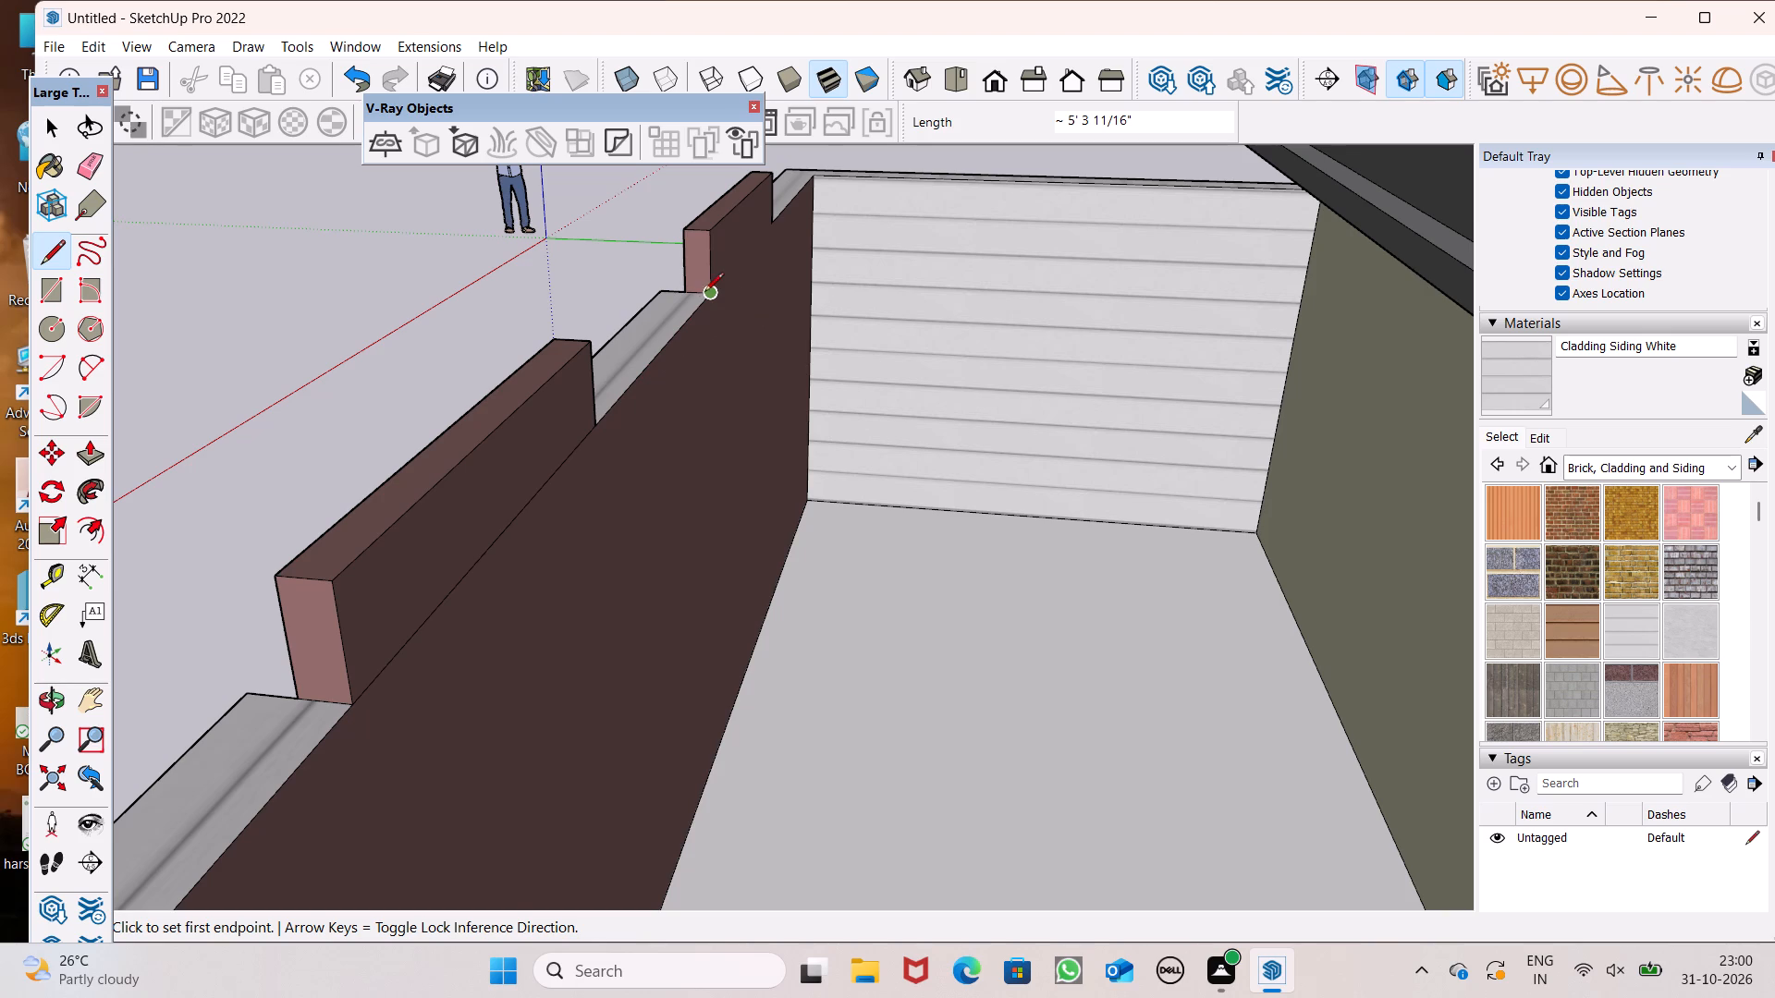
pyautogui.click(714, 295)
pyautogui.scroll(7, 788, 262)
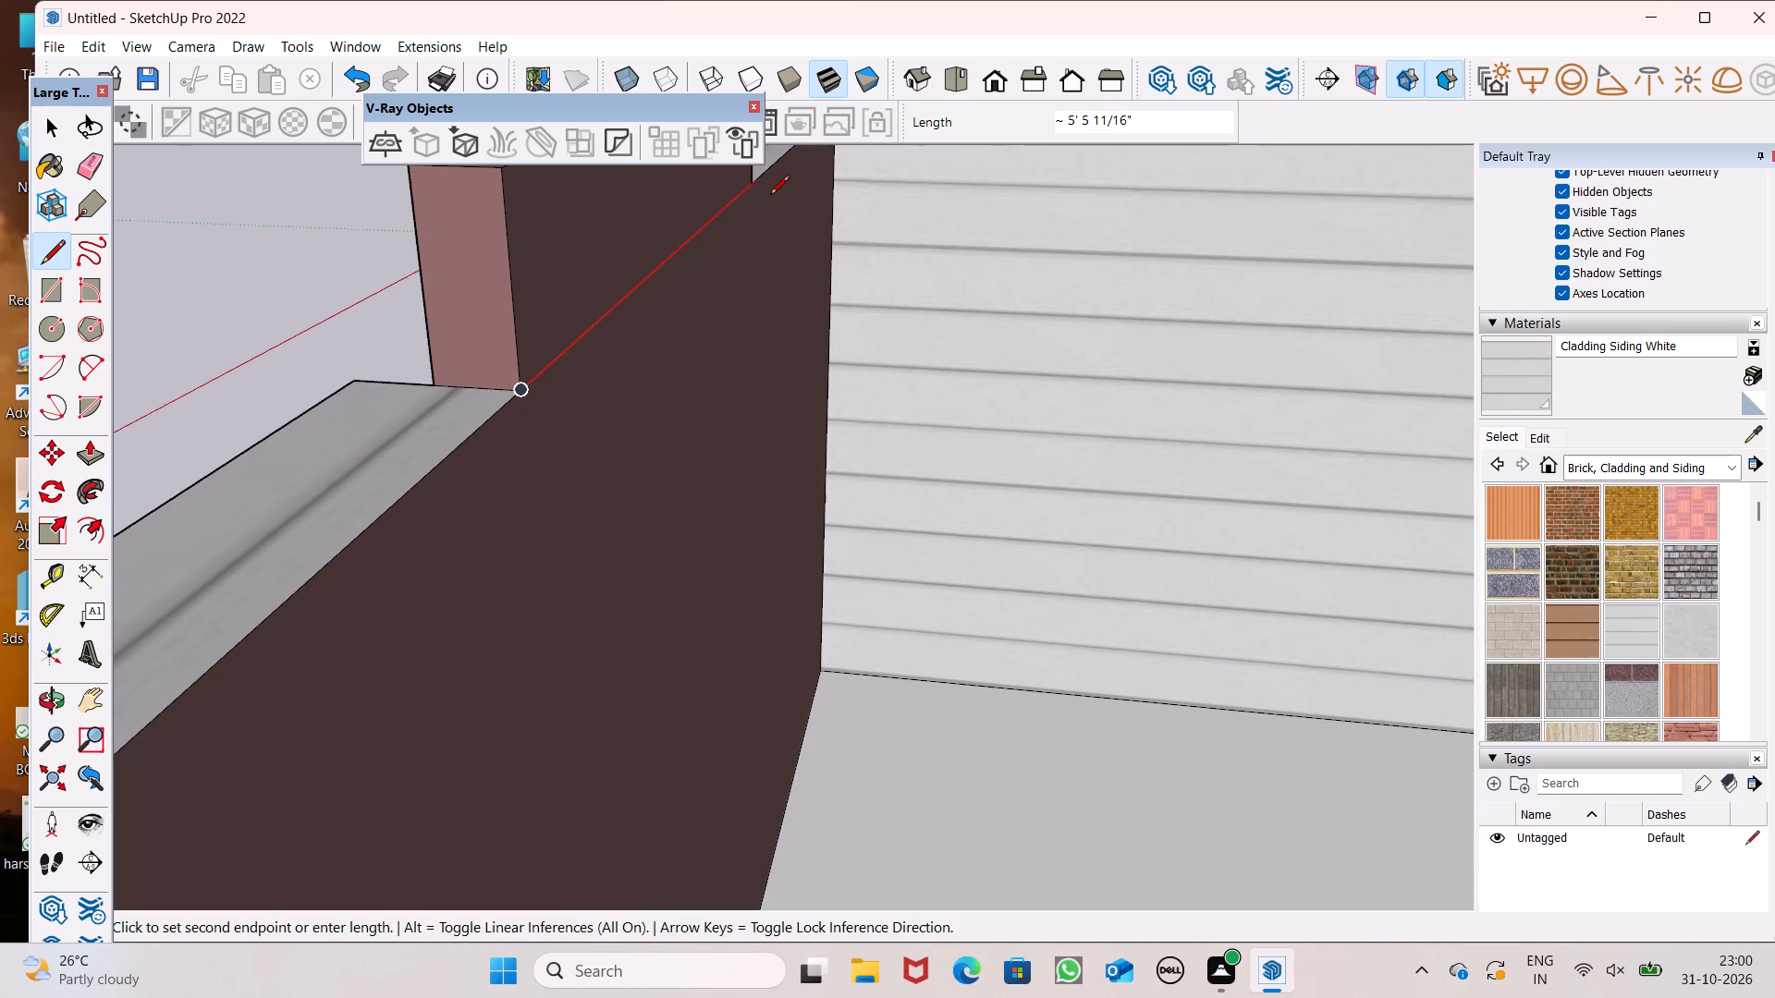
pyautogui.click(761, 189)
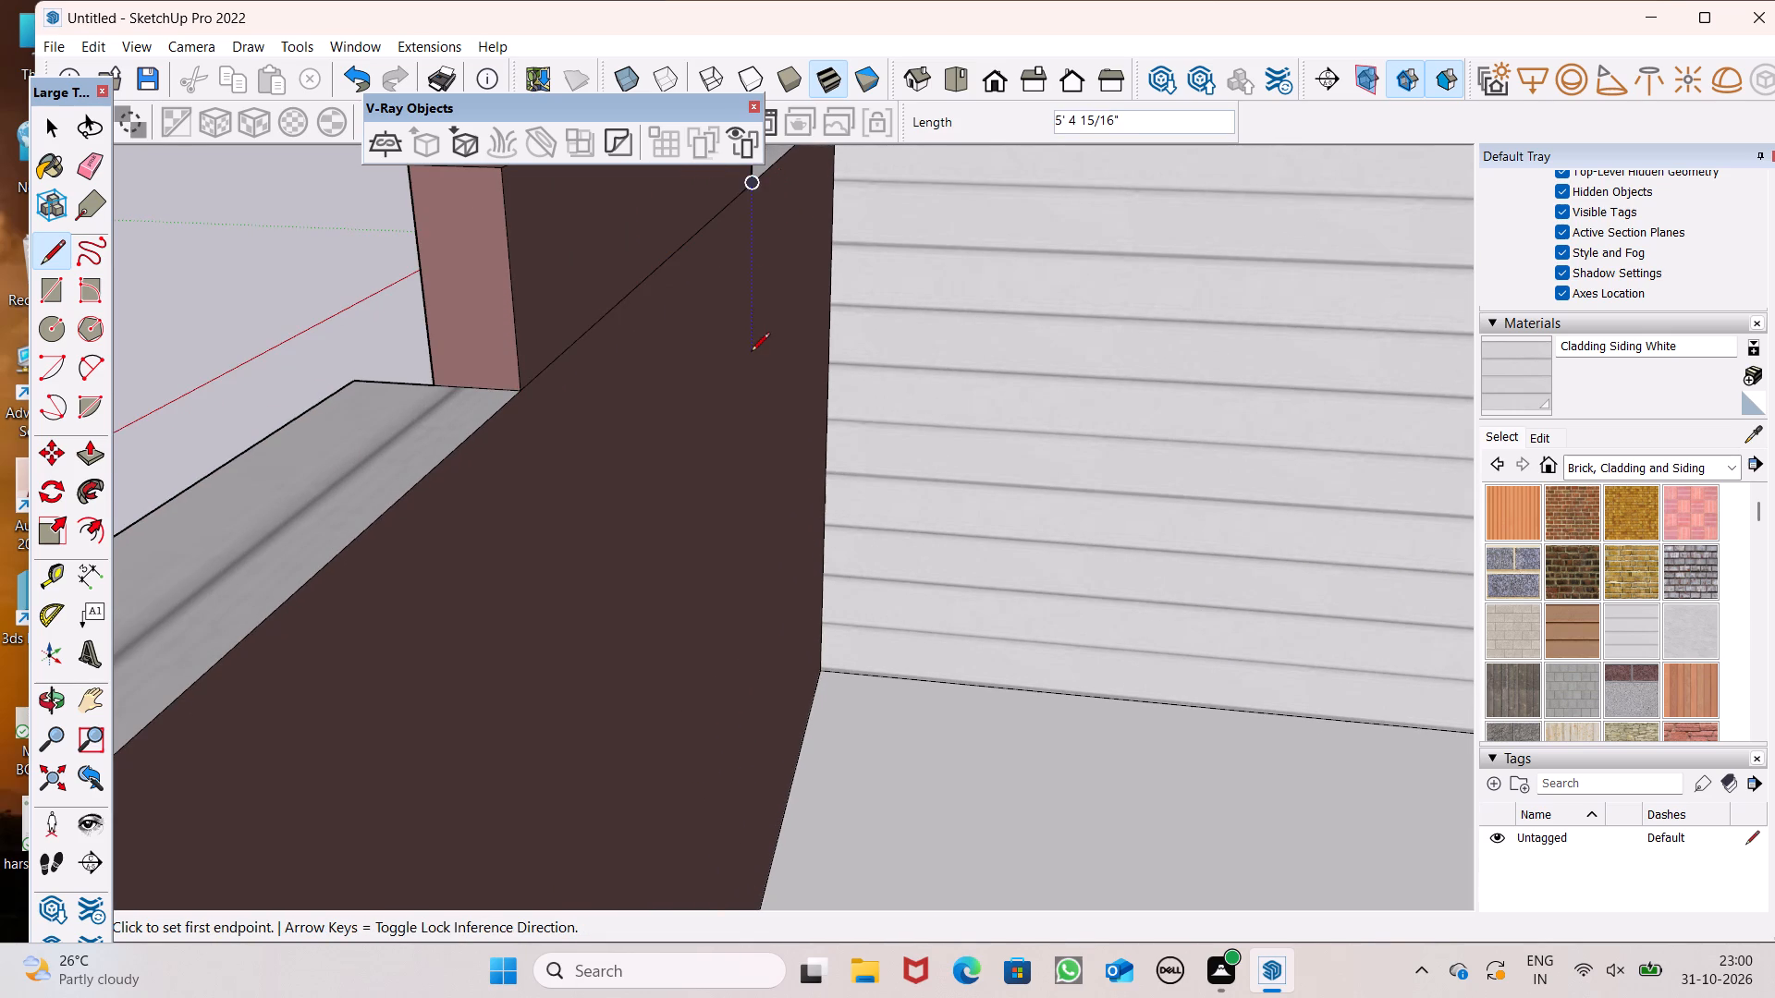
pyautogui.press('space')
# Paint the boundary wall's long inner face below the brown panels with Cladding Siding White.
pyautogui.scroll(-1, 758, 382)
pyautogui.moveTo(757, 390); pyautogui.dragTo(408, 501, button='middle')
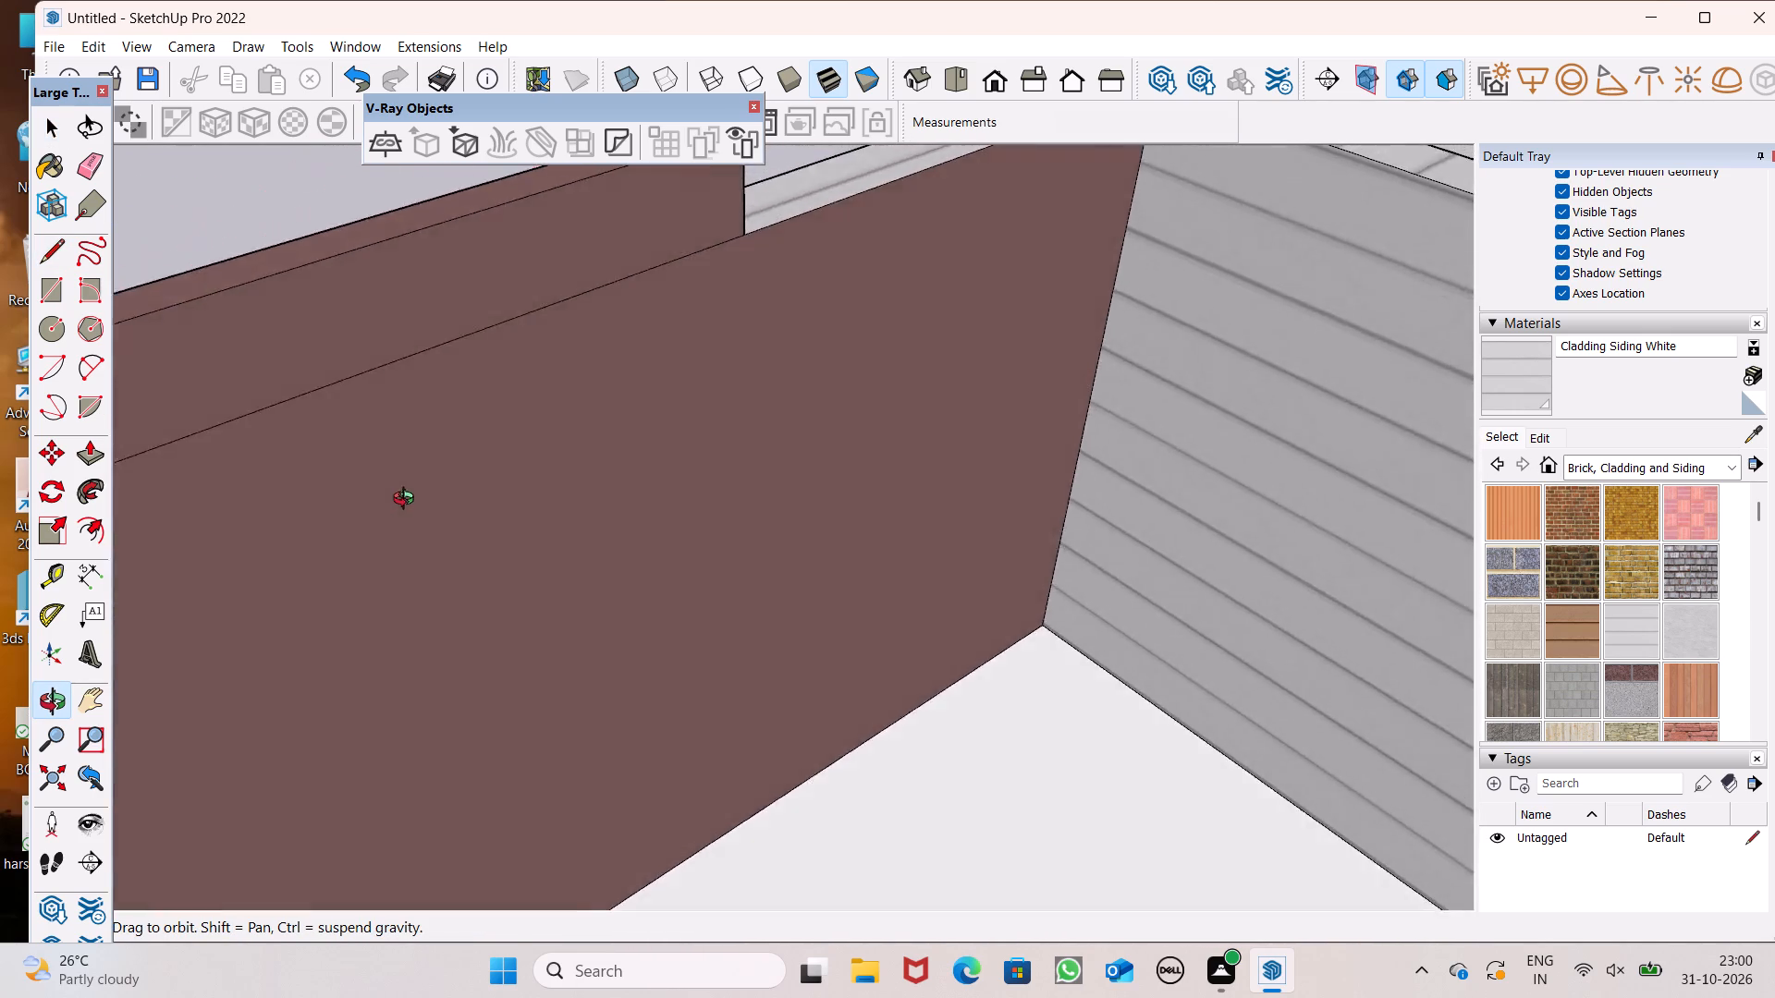
pyautogui.moveTo(408, 501); pyautogui.dragTo(809, 388, button='middle')
pyautogui.scroll(-3, 726, 411)
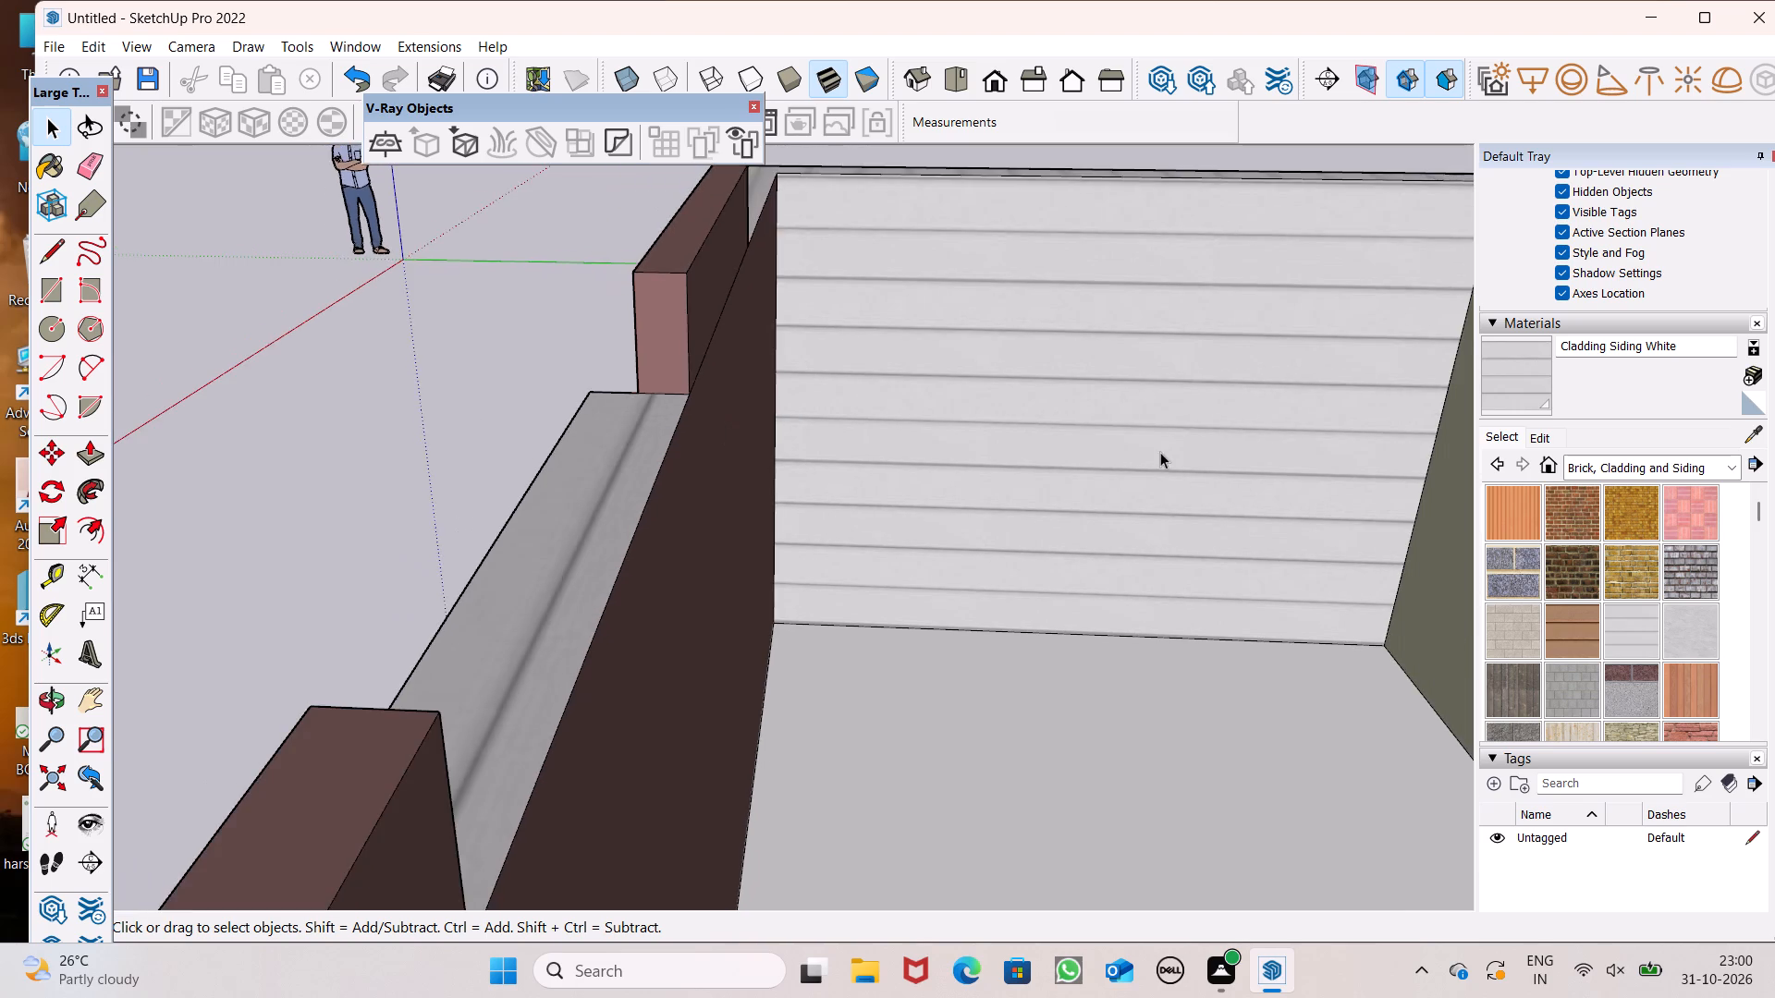
pyautogui.scroll(-4, 985, 456)
pyautogui.moveTo(1008, 494); pyautogui.dragTo(857, 453, button='middle')
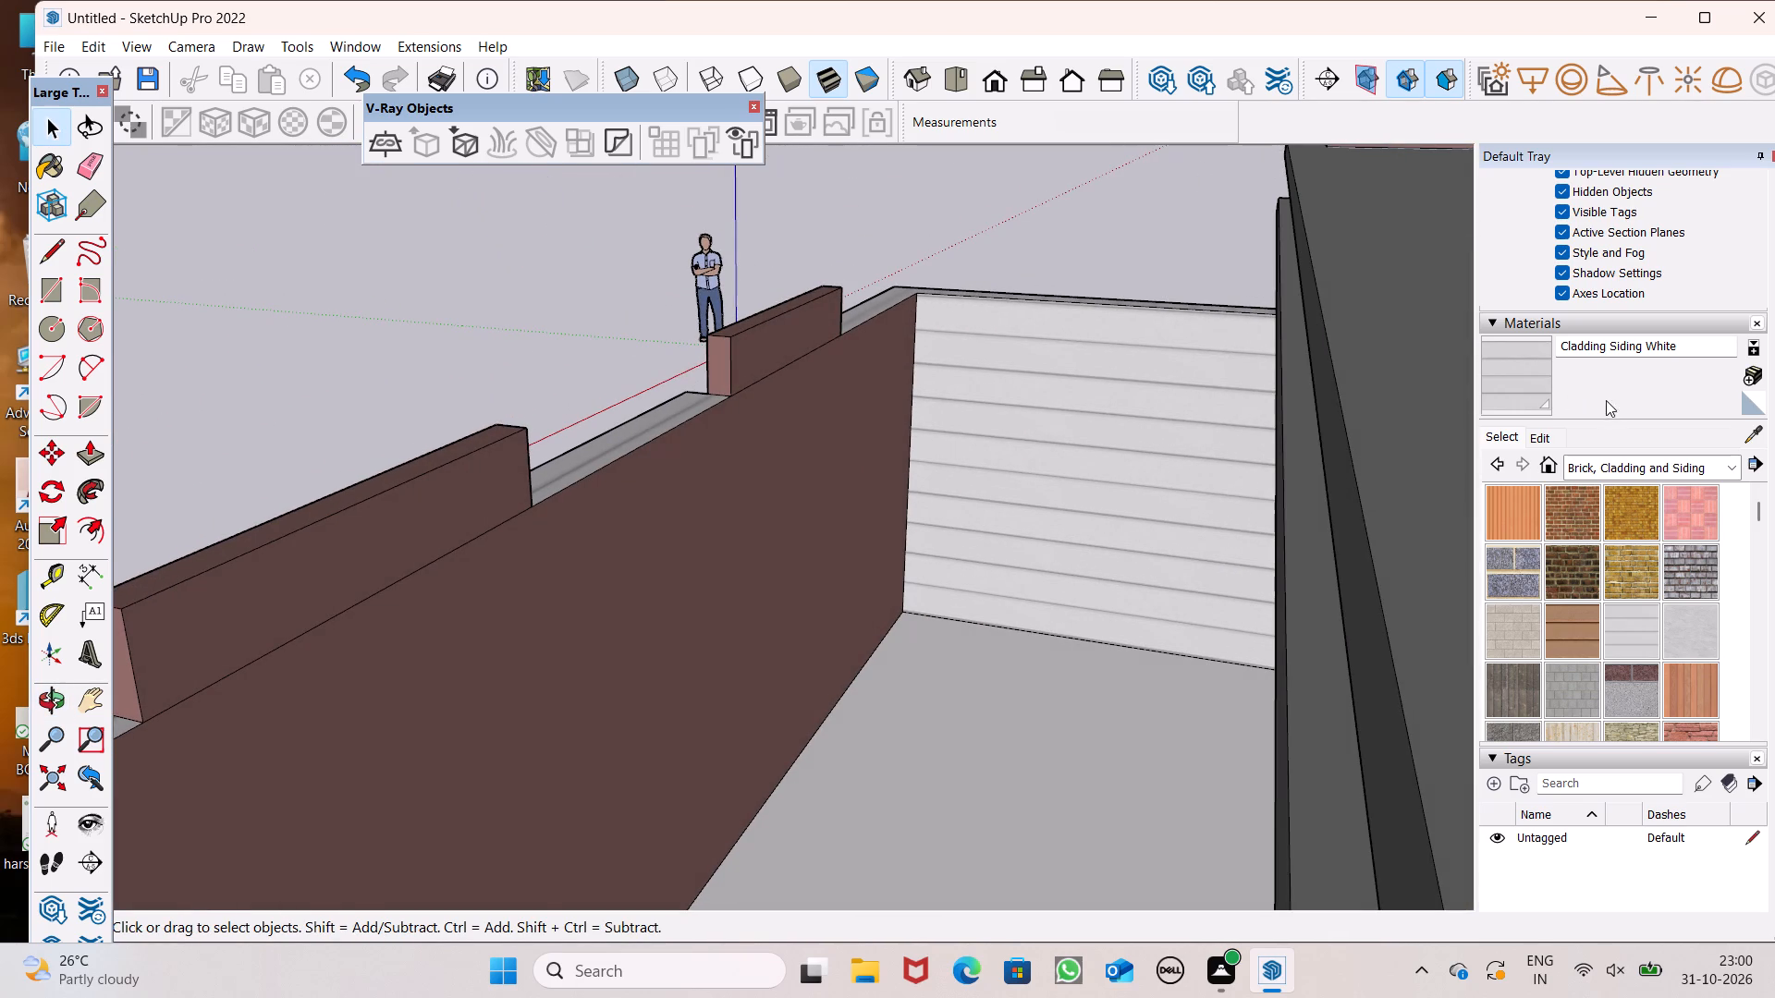
pyautogui.moveTo(1532, 400); pyautogui.dragTo(1513, 400)
pyautogui.click(695, 554)
# Examine the boundary wall and front facade from several sides.
pyautogui.scroll(-3, 900, 524)
pyautogui.moveTo(781, 600); pyautogui.dragTo(990, 592, button='middle')
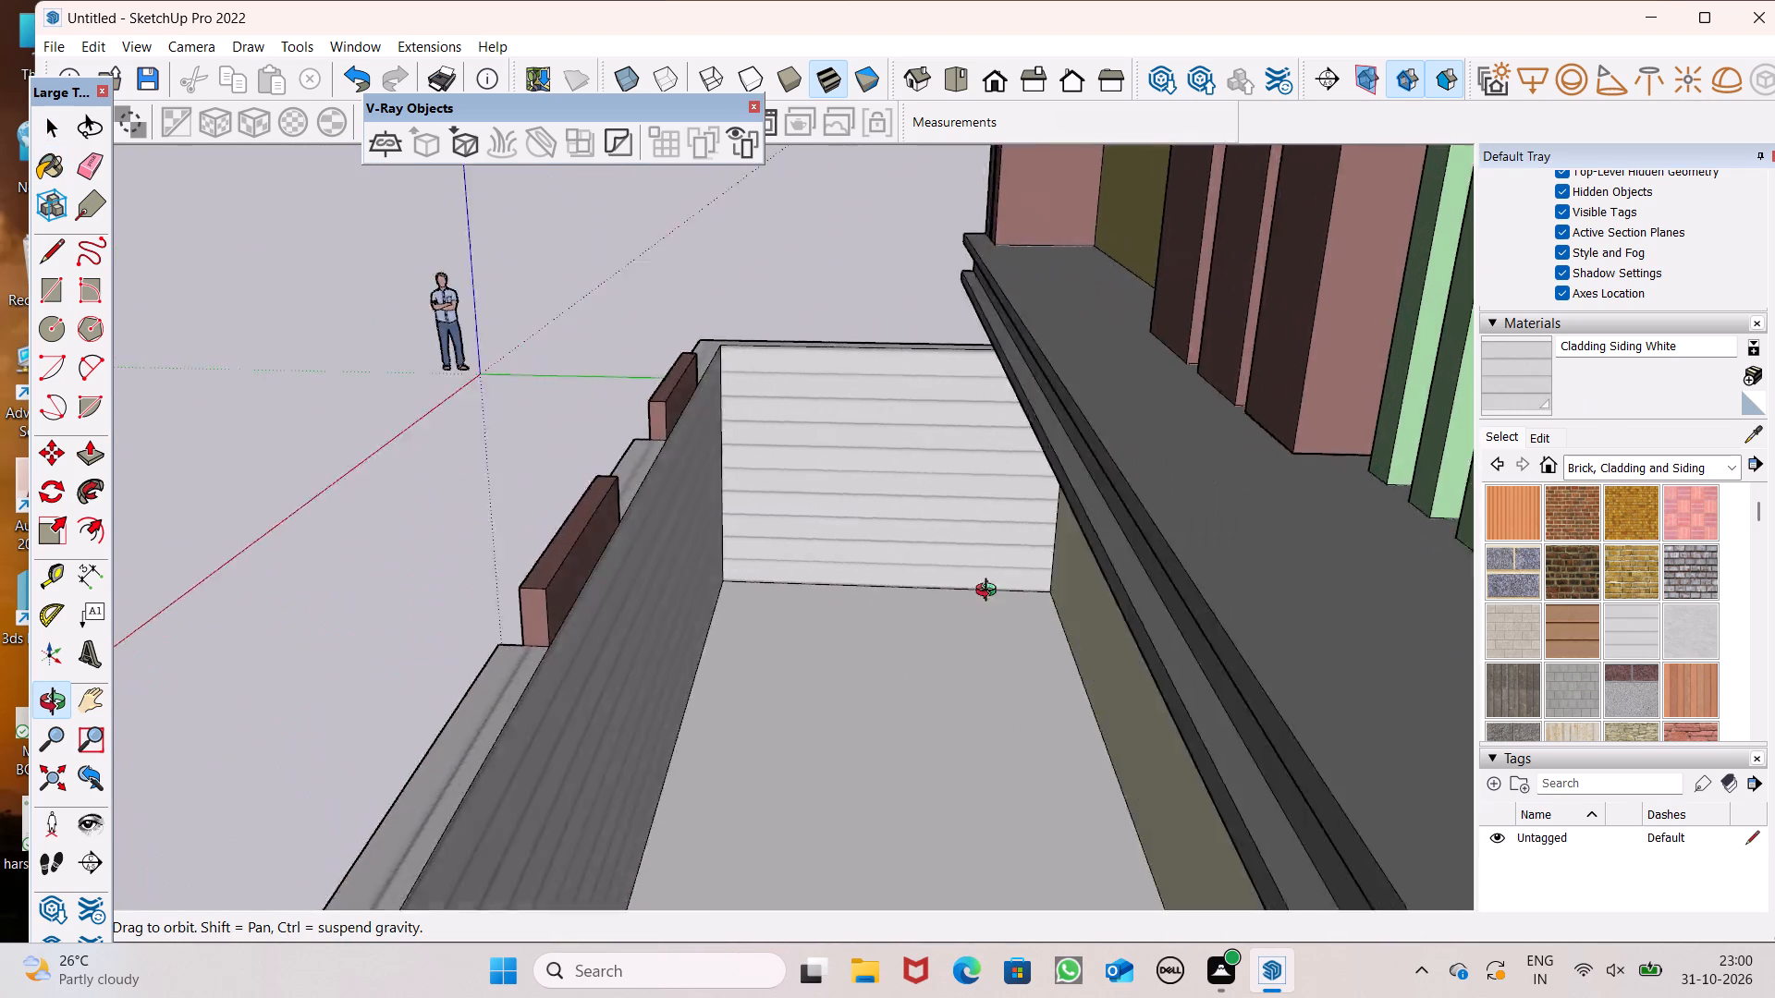
pyautogui.moveTo(990, 592); pyautogui.dragTo(1291, 546, button='middle')
pyautogui.scroll(-8, 417, 540)
pyautogui.moveTo(377, 659); pyautogui.dragTo(591, 646, button='middle')
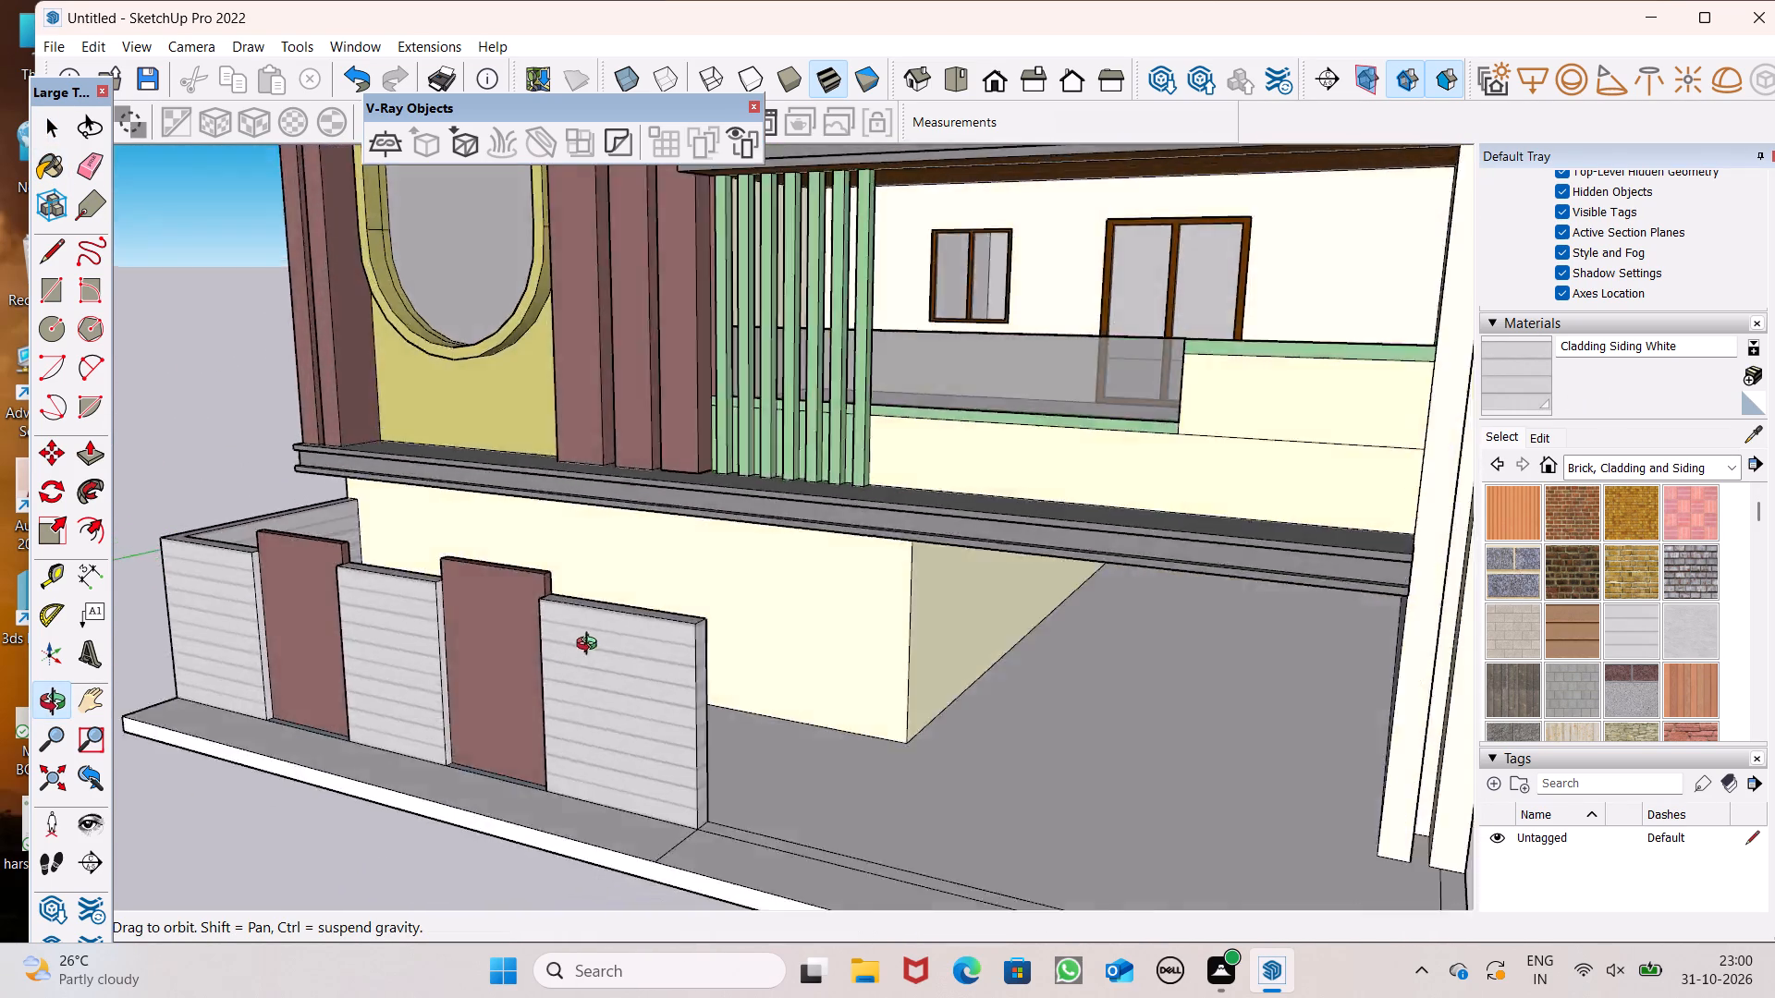
pyautogui.moveTo(591, 646); pyautogui.dragTo(668, 654, button='middle')
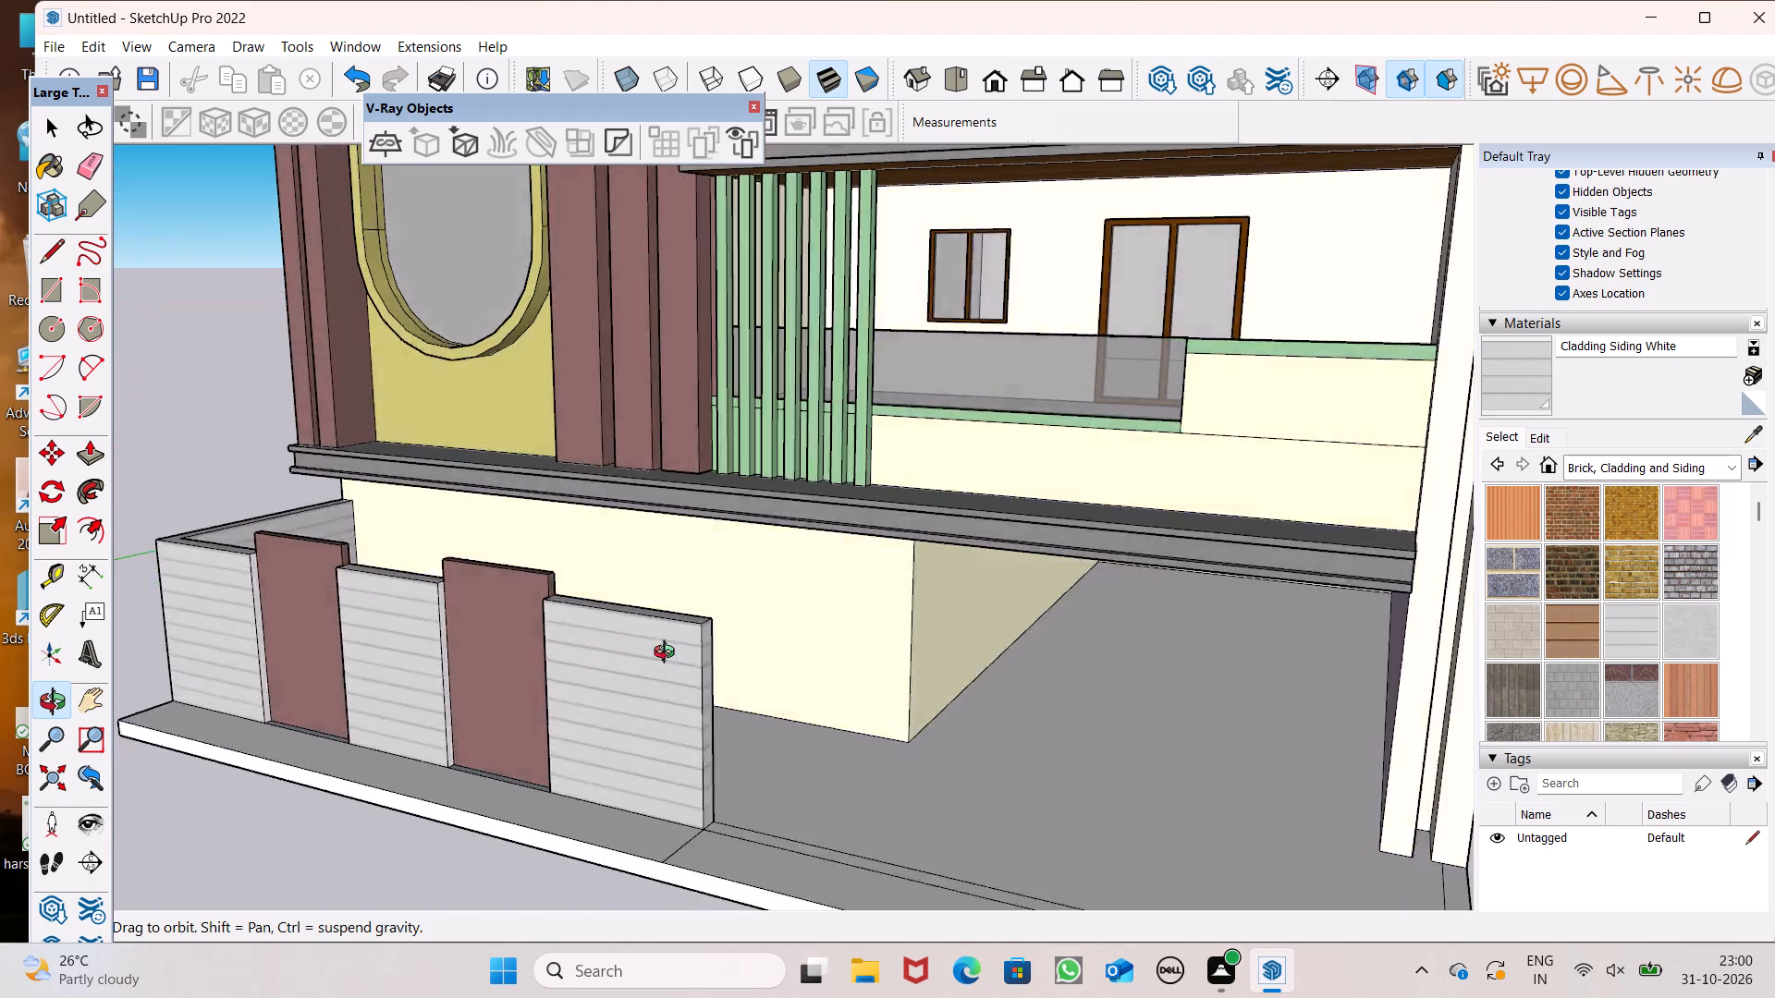
pyautogui.moveTo(668, 654); pyautogui.dragTo(771, 654, button='middle')
pyautogui.scroll(-4, 599, 509)
pyautogui.scroll(-3, 522, 517)
pyautogui.moveTo(537, 641); pyautogui.dragTo(925, 654, button='middle')
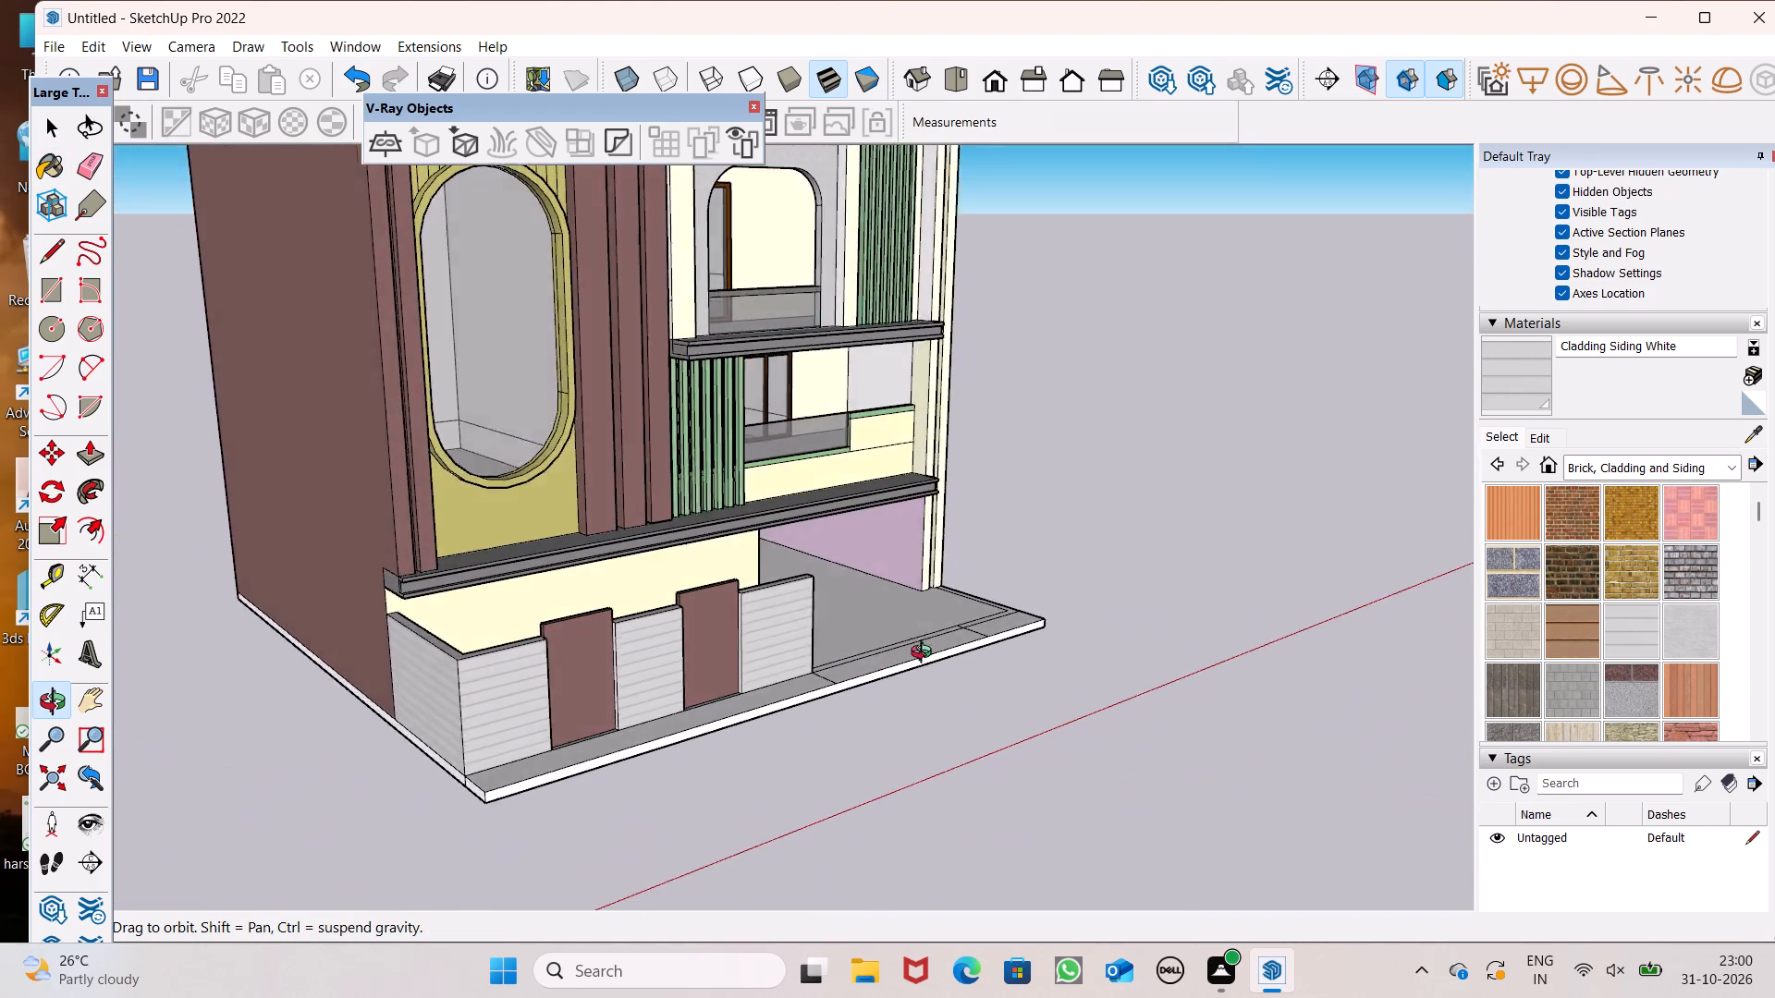
pyautogui.moveTo(925, 654); pyautogui.dragTo(833, 641, button='middle')
pyautogui.press('space')
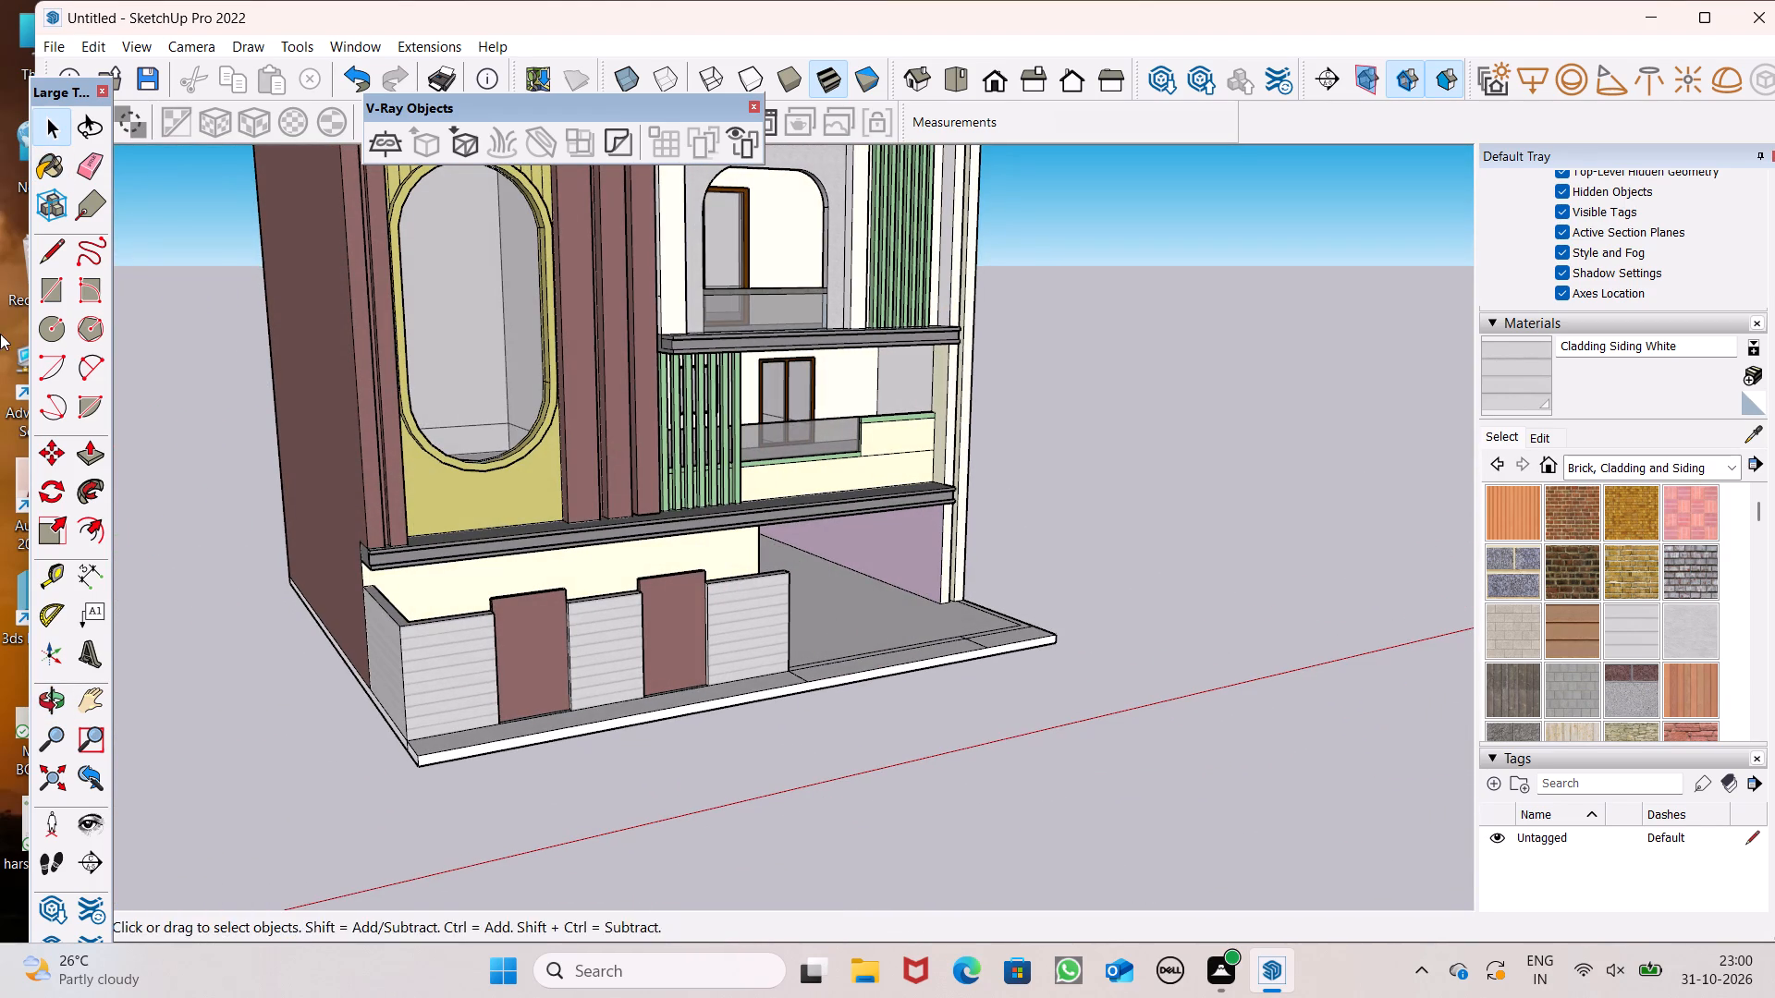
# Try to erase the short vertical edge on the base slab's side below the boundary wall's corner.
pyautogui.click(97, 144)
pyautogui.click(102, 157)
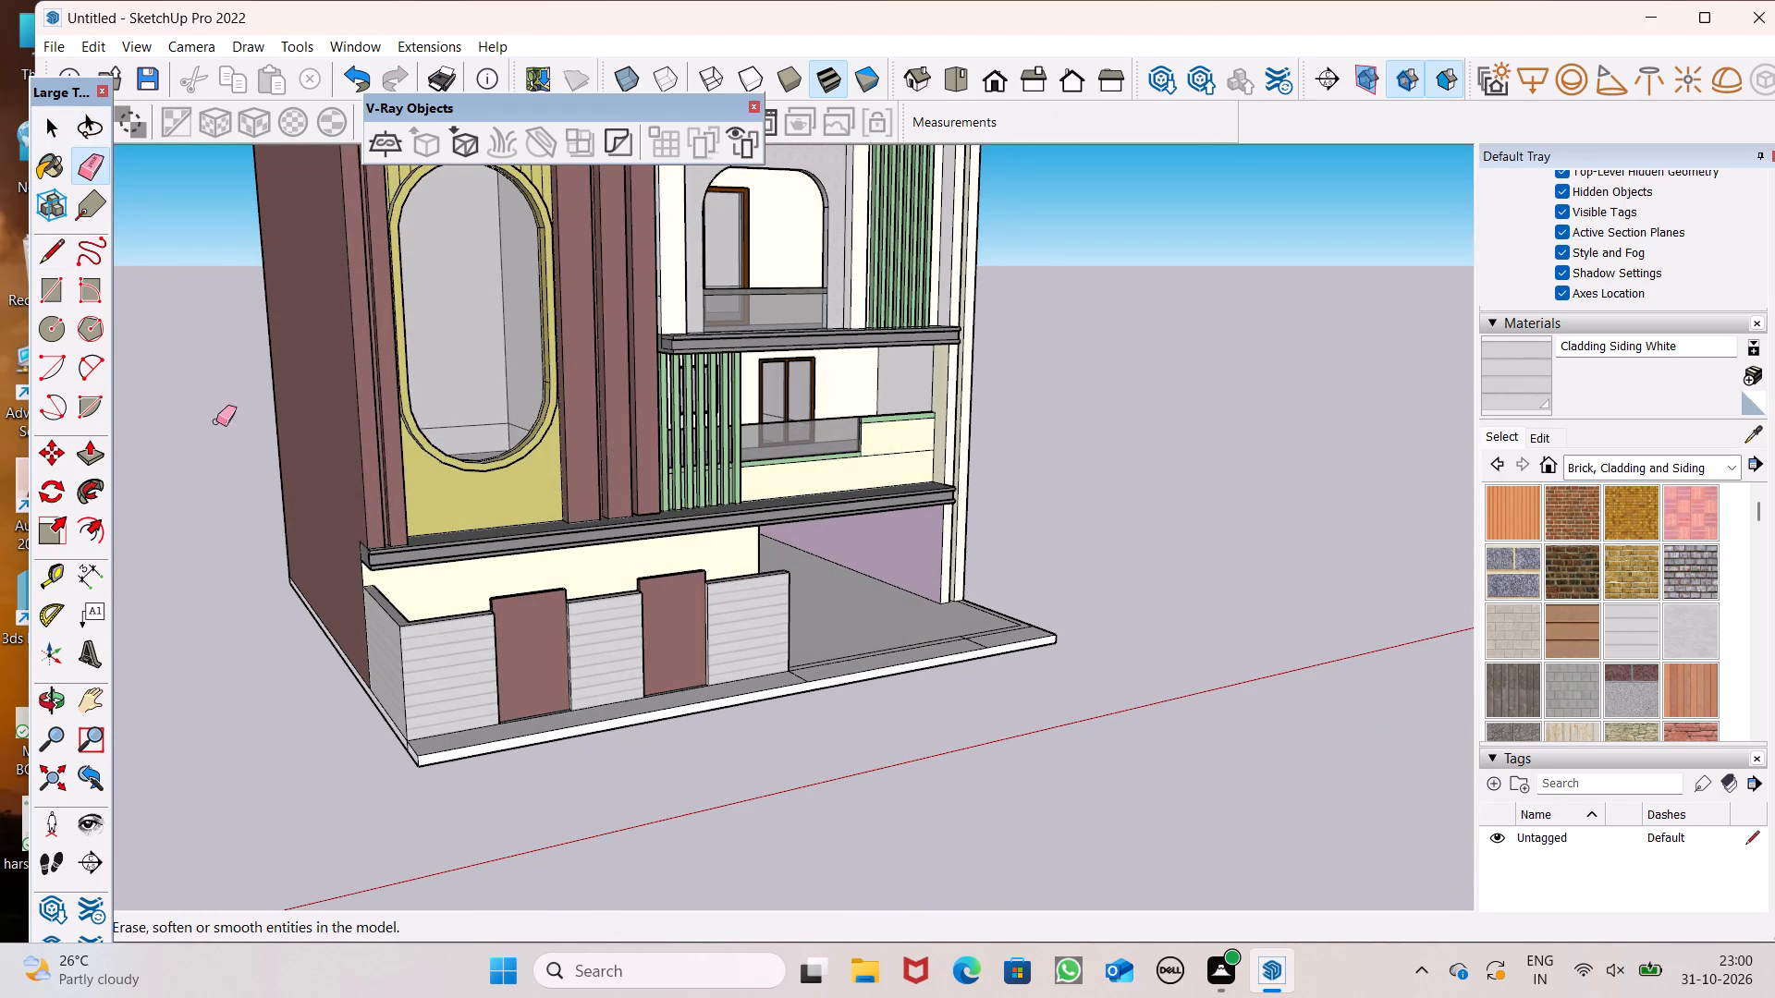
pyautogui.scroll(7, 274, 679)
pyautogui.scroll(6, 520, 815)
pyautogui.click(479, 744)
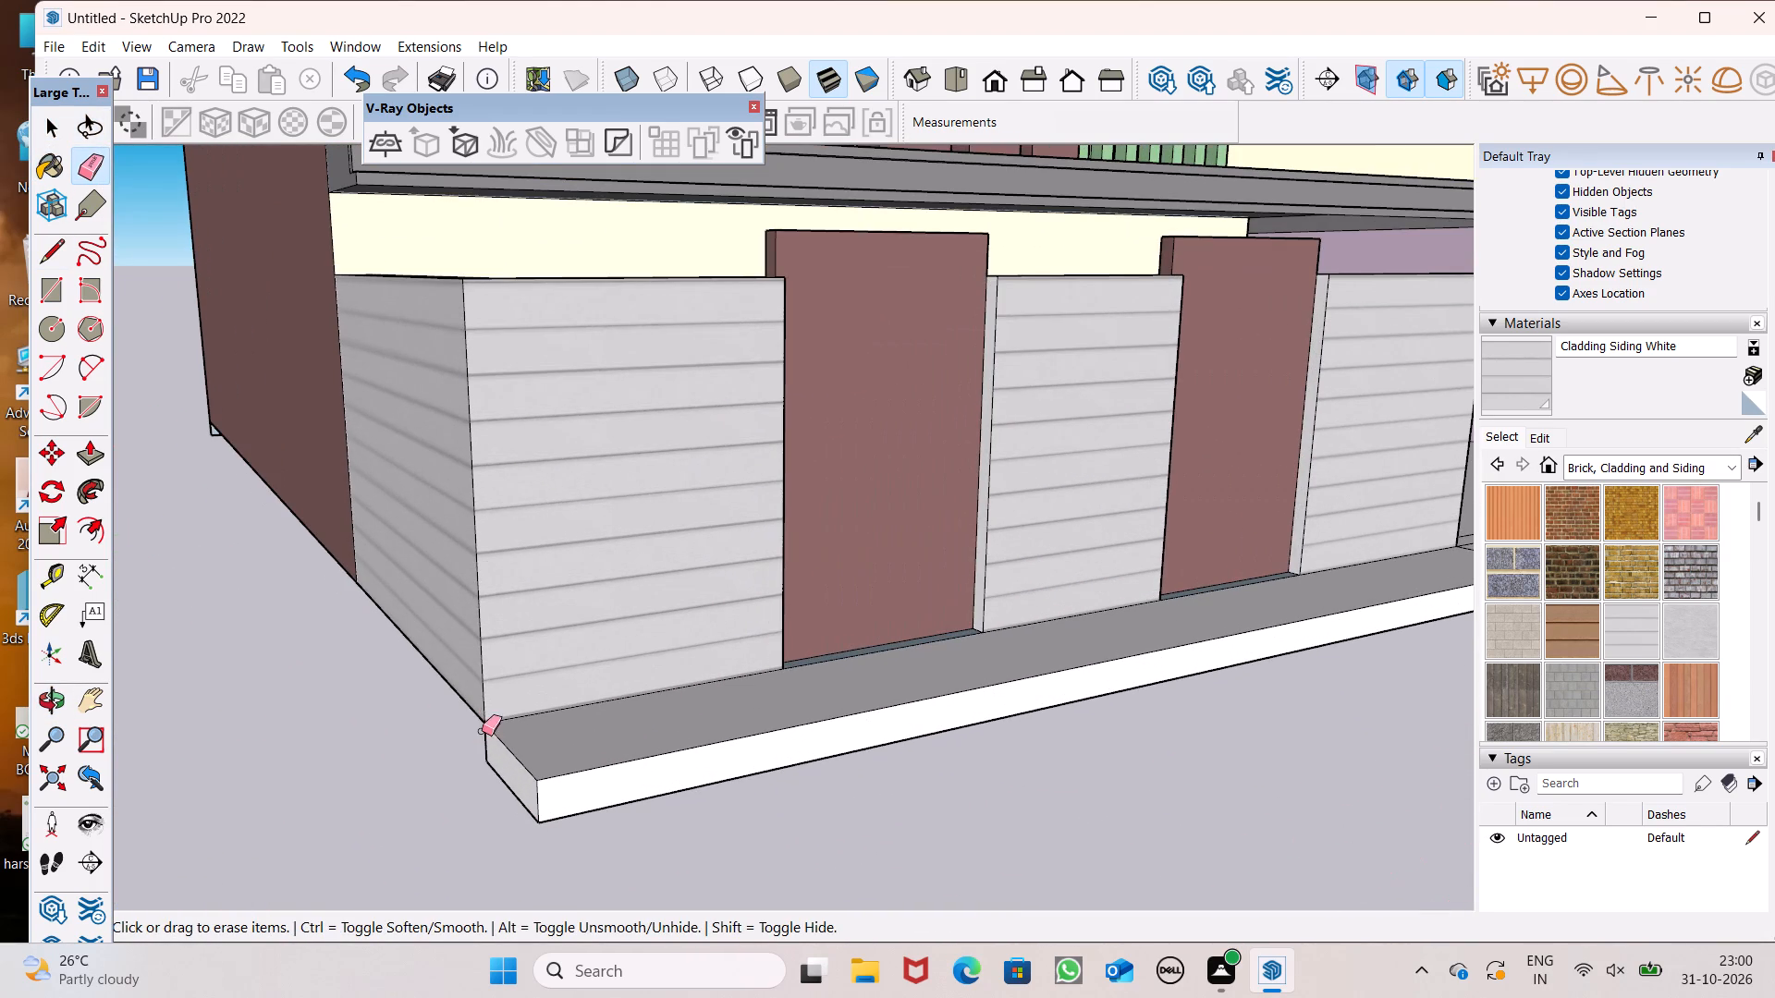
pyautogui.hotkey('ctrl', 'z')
# Erase the short vertical edge dividing the base slab's side face below the boundary wall's corner.
pyautogui.keyDown('ctrl'); pyautogui.scroll(6, 441, 822); pyautogui.keyUp('ctrl')
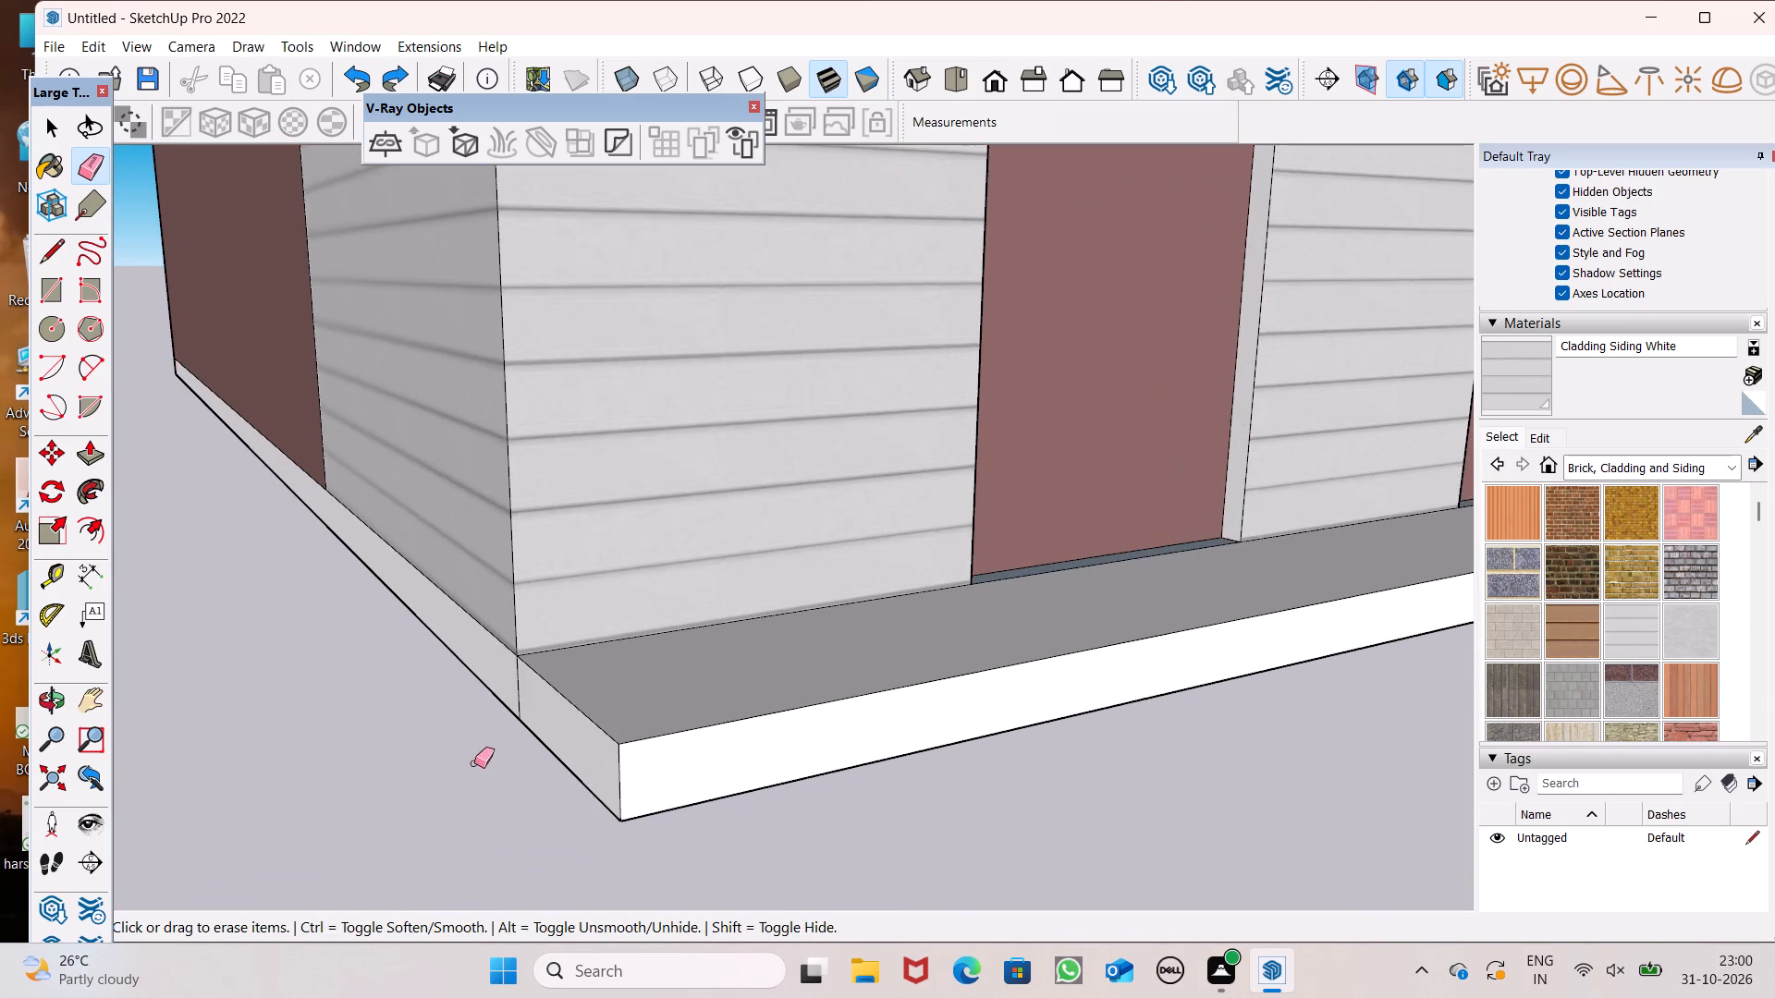
pyautogui.scroll(5, 473, 761)
pyautogui.moveTo(554, 657); pyautogui.dragTo(517, 645)
pyautogui.scroll(-13, 426, 589)
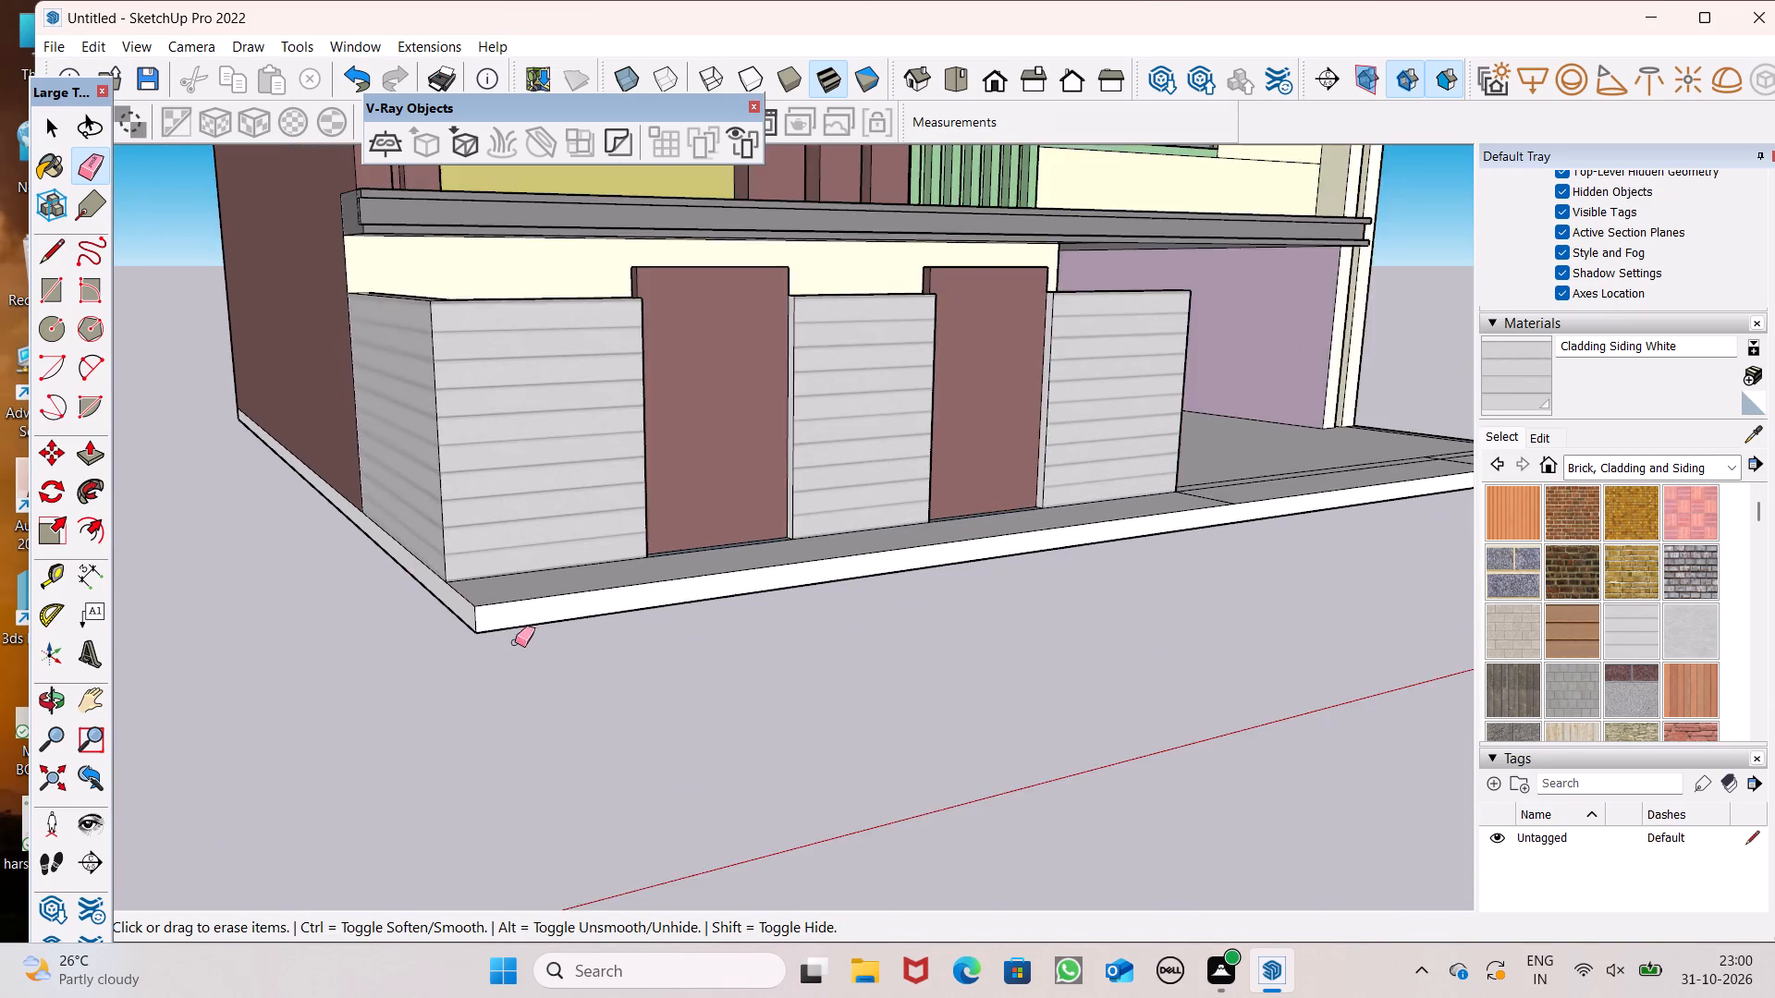
# Paint the narrow floor strips in front of both brown wall panels with Color M00 from the Colors collection.
pyautogui.moveTo(516, 644); pyautogui.dragTo(330, 771, button='middle')
pyautogui.scroll(-5, 278, 592)
pyautogui.scroll(6, 757, 623)
pyautogui.moveTo(861, 615); pyautogui.dragTo(821, 738, button='middle')
pyautogui.scroll(2, 526, 655)
pyautogui.scroll(-1, 1541, 648)
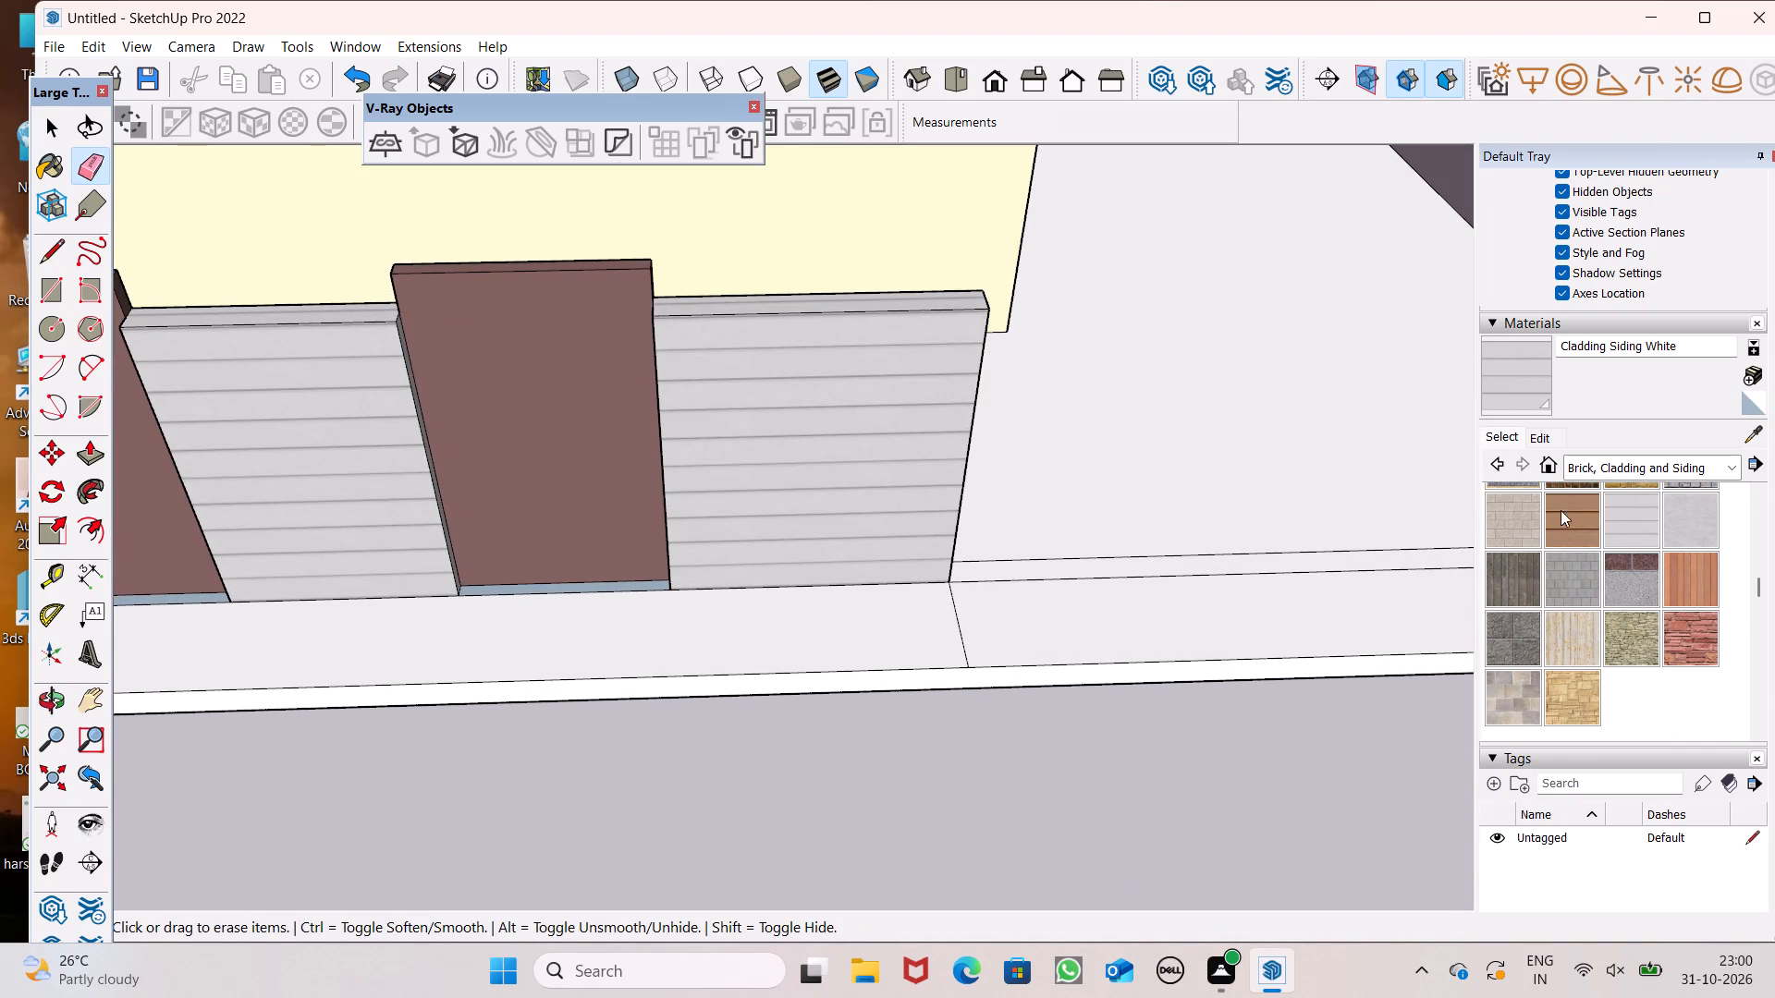
pyautogui.click(1601, 456)
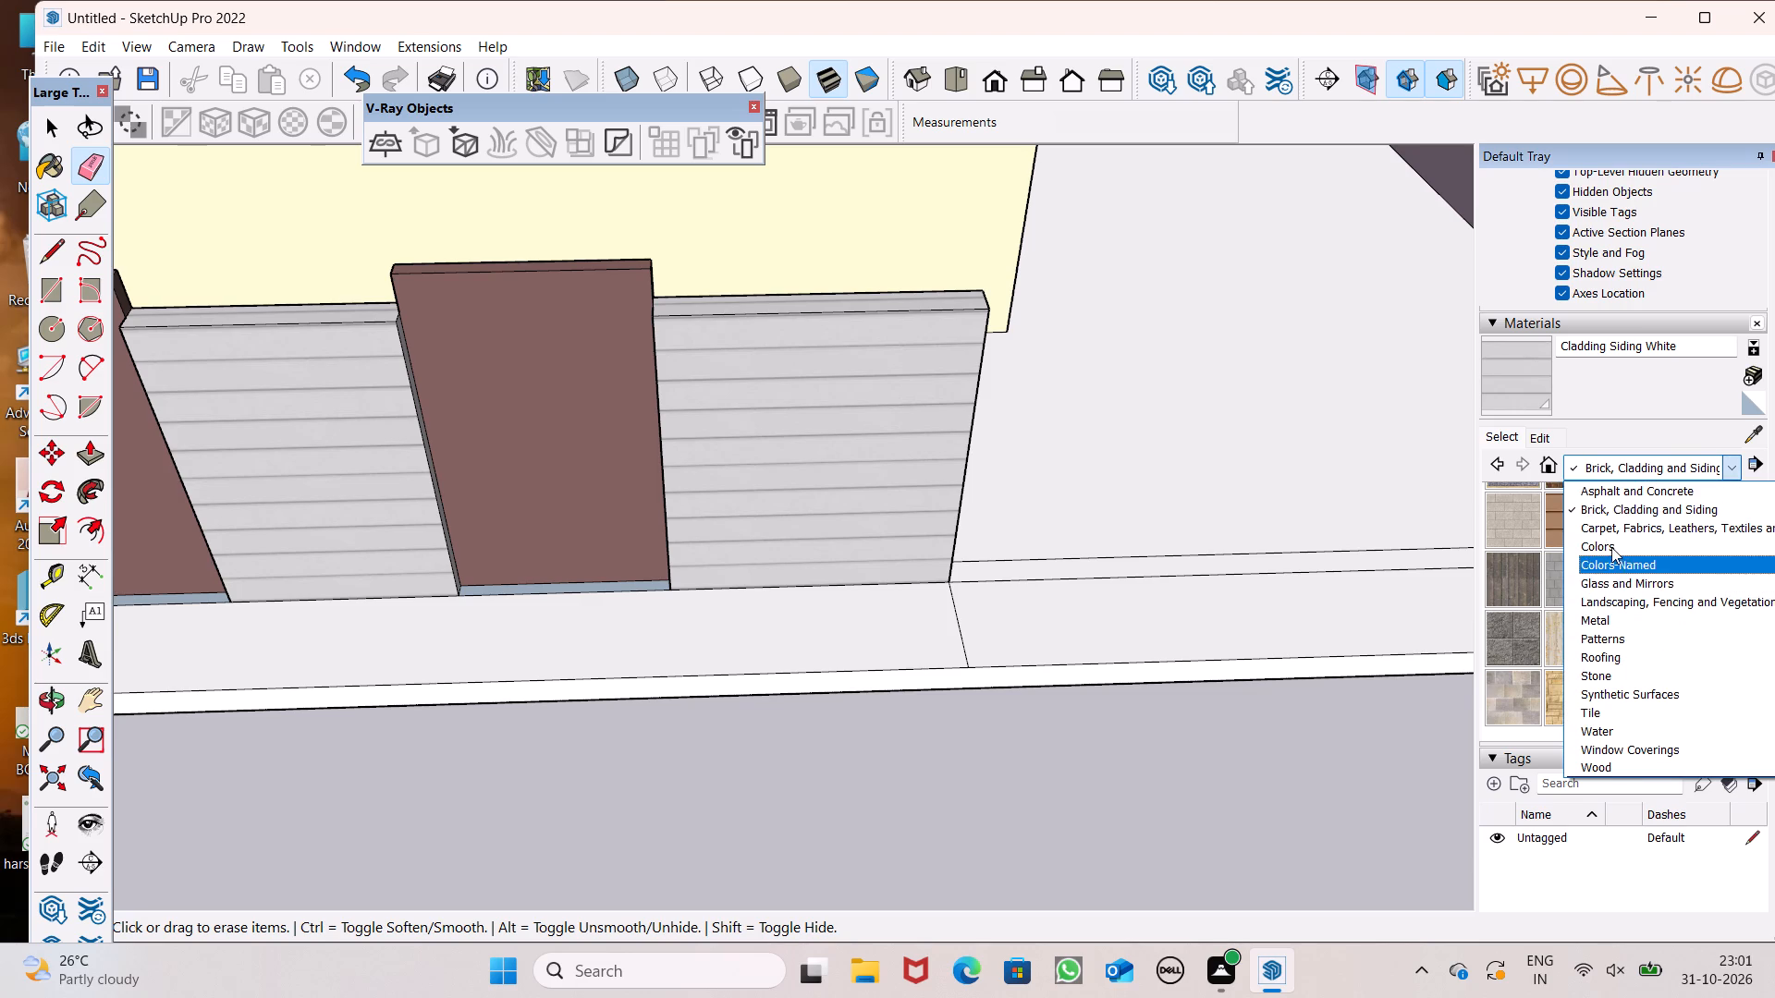
pyautogui.click(1611, 545)
pyautogui.scroll(-14, 1620, 601)
pyautogui.scroll(2, 1588, 560)
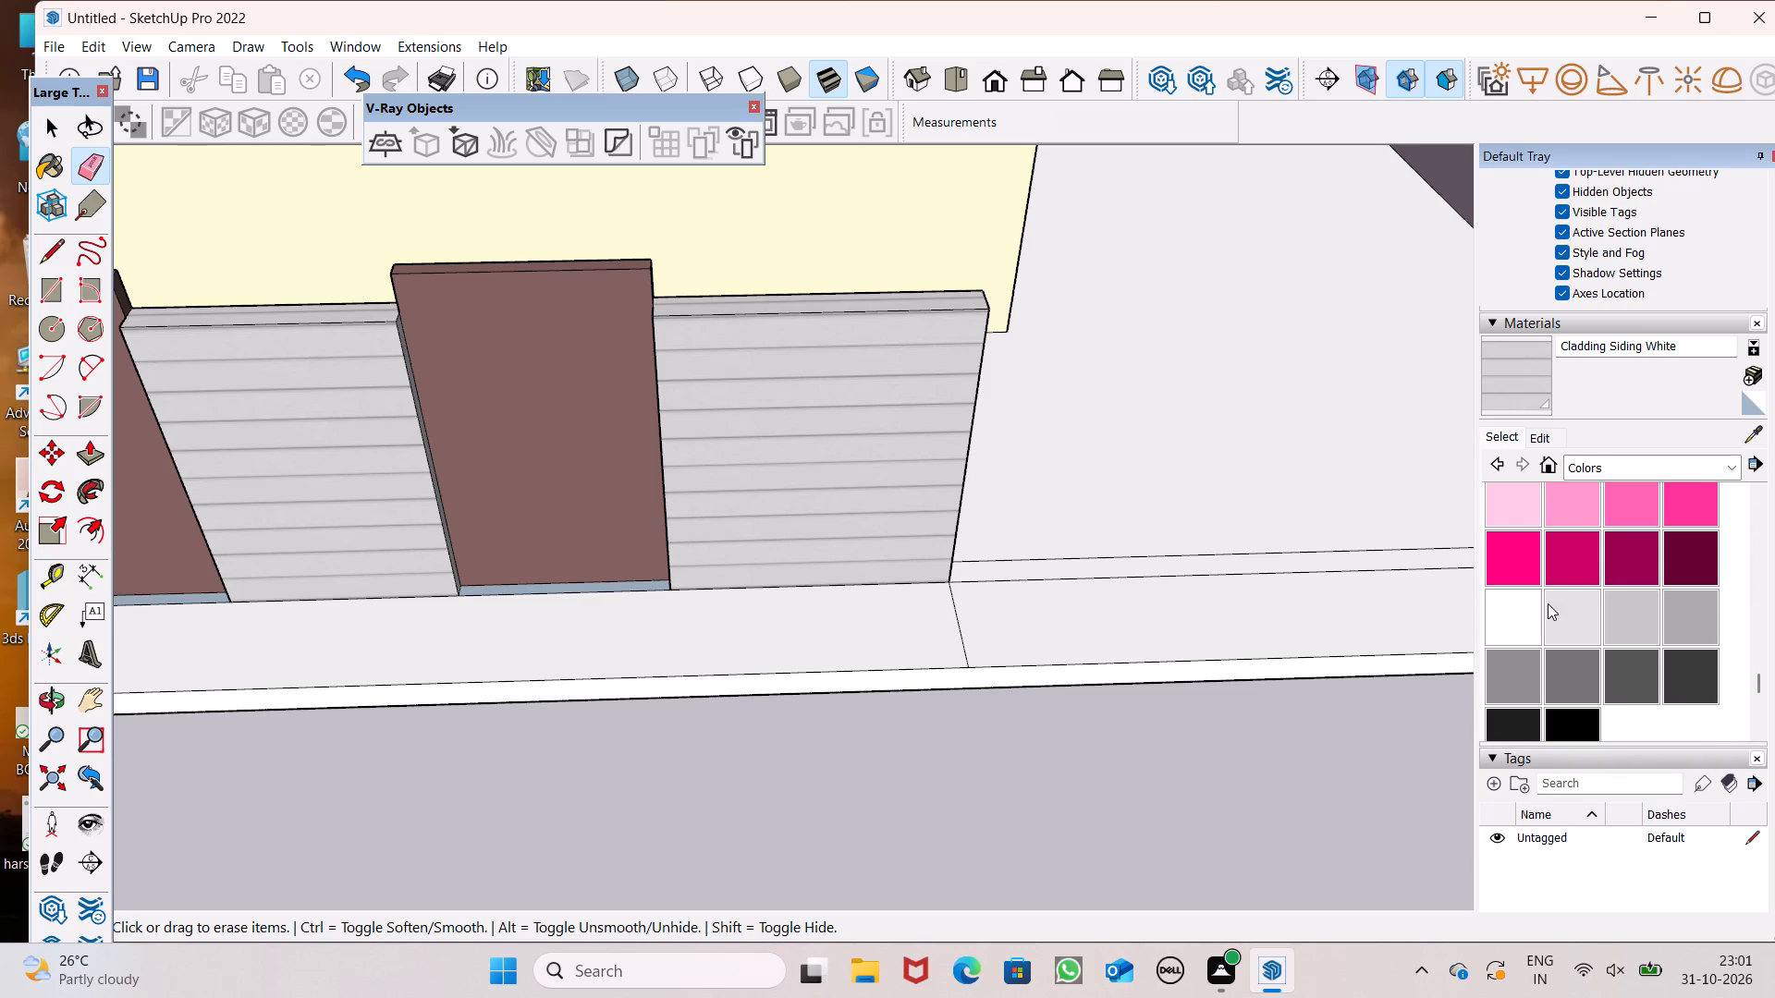
pyautogui.click(1516, 625)
pyautogui.scroll(6, 1, 618)
pyautogui.scroll(6, 362, 630)
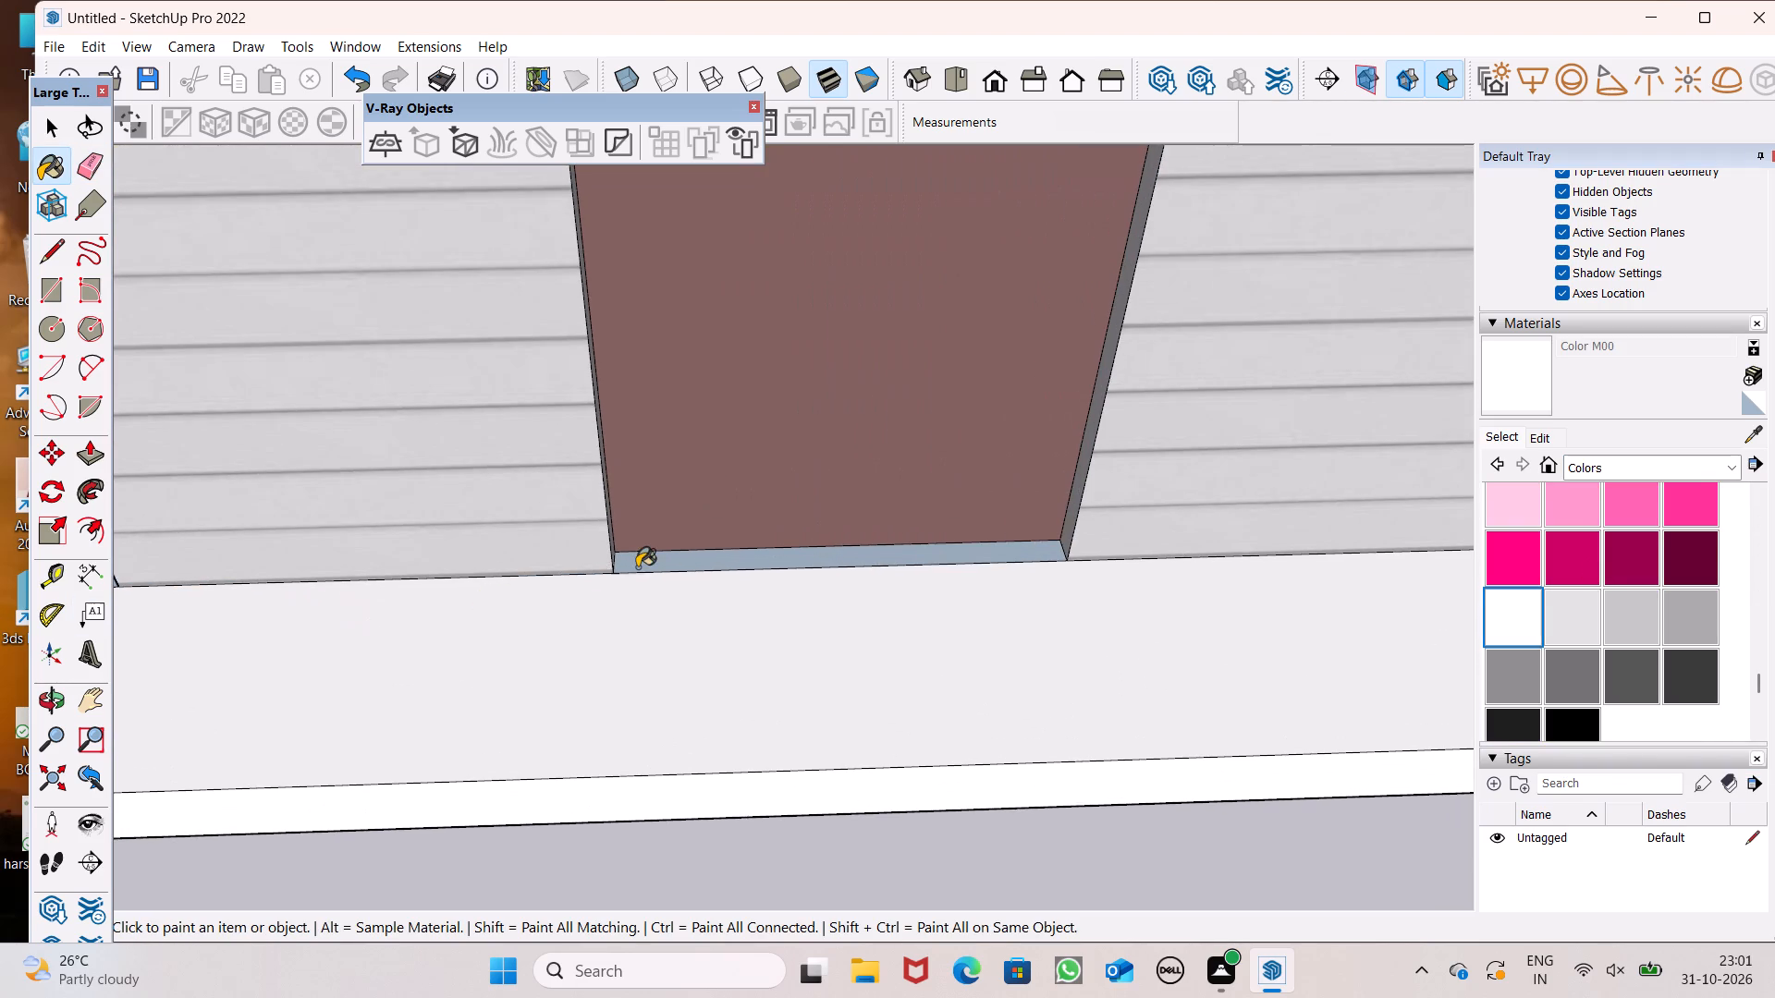
pyautogui.click(638, 567)
pyautogui.scroll(-5, 542, 598)
pyautogui.click(179, 590)
pyautogui.scroll(-6, 416, 615)
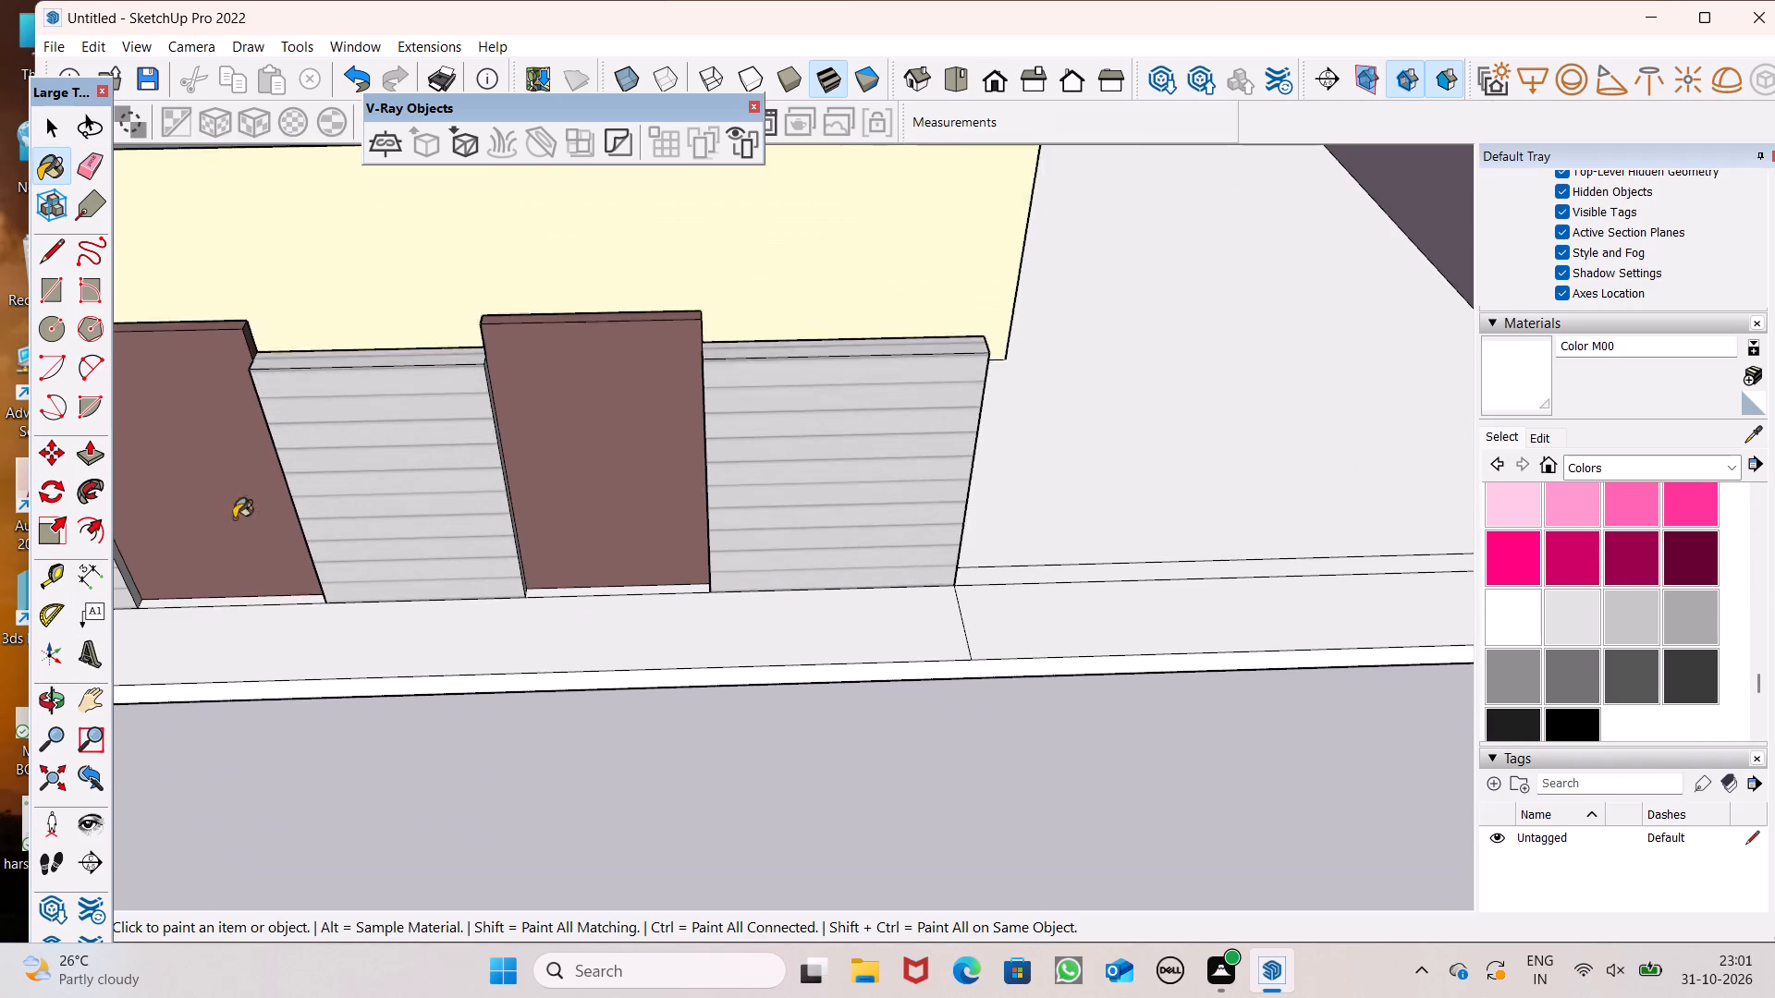
# Erase the edges separating the two strips below the brown panels from the base slab's top.
pyautogui.click(85, 168)
pyautogui.scroll(-5, 404, 485)
pyautogui.scroll(6, 281, 567)
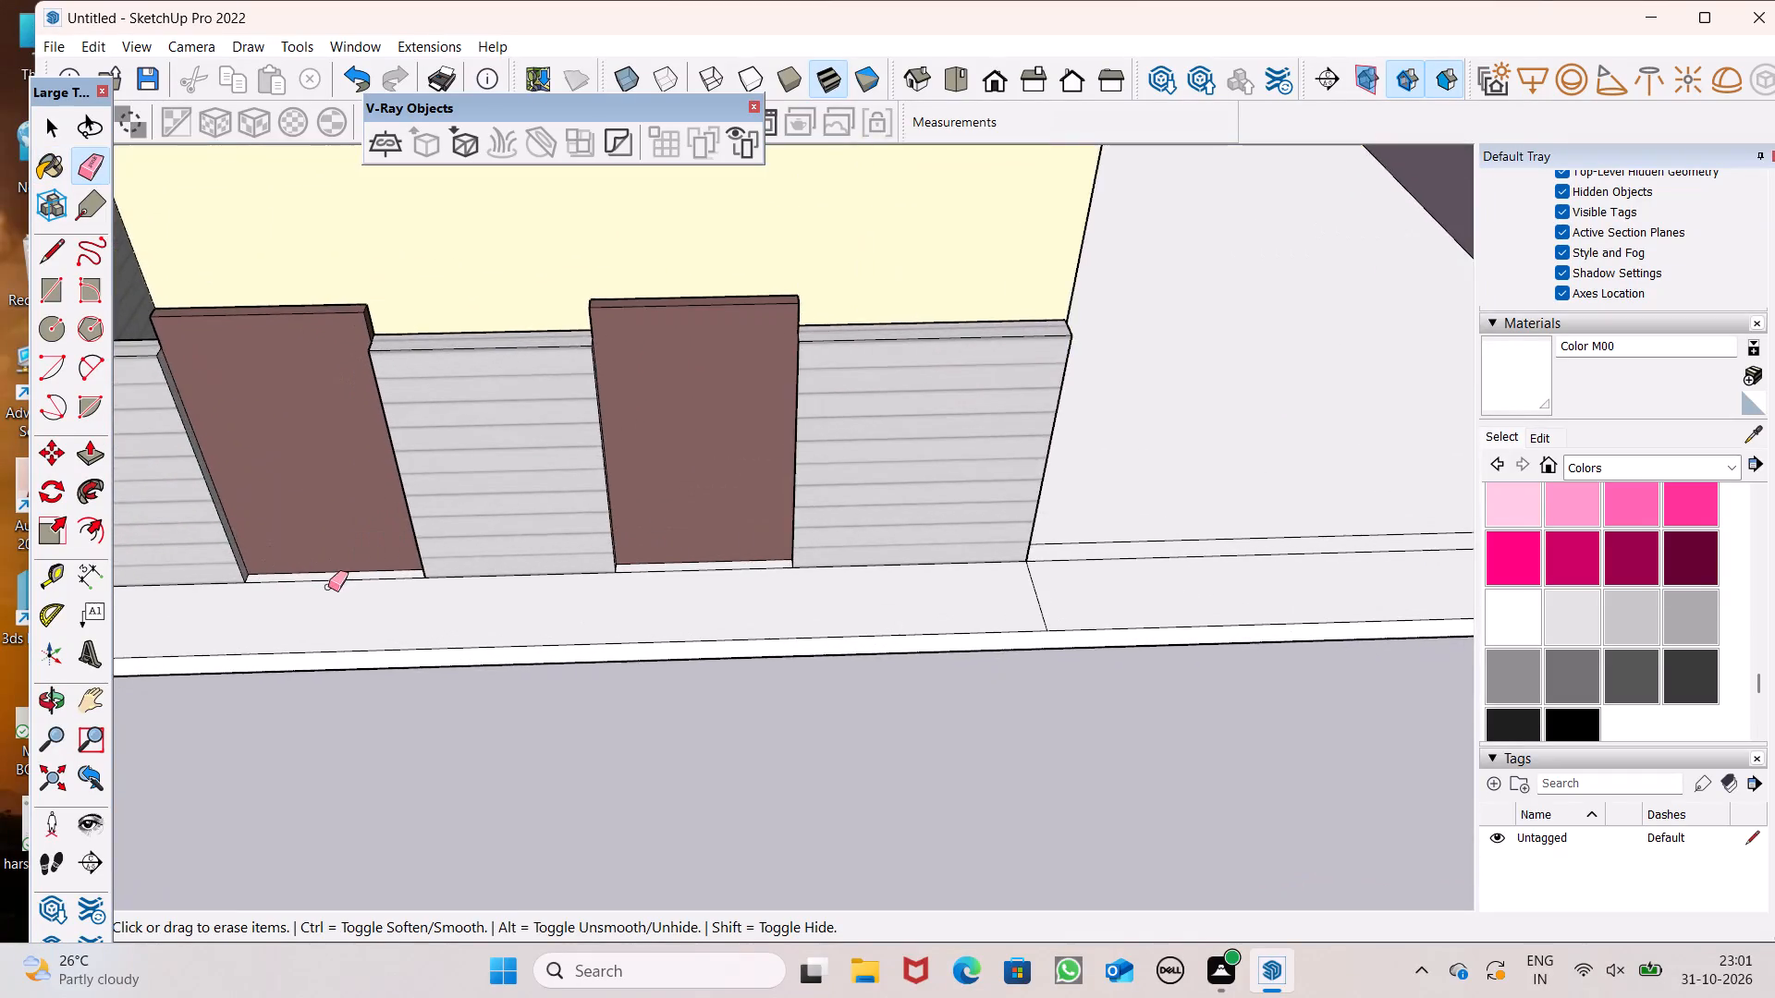
pyautogui.scroll(4, 328, 587)
pyautogui.click(329, 580)
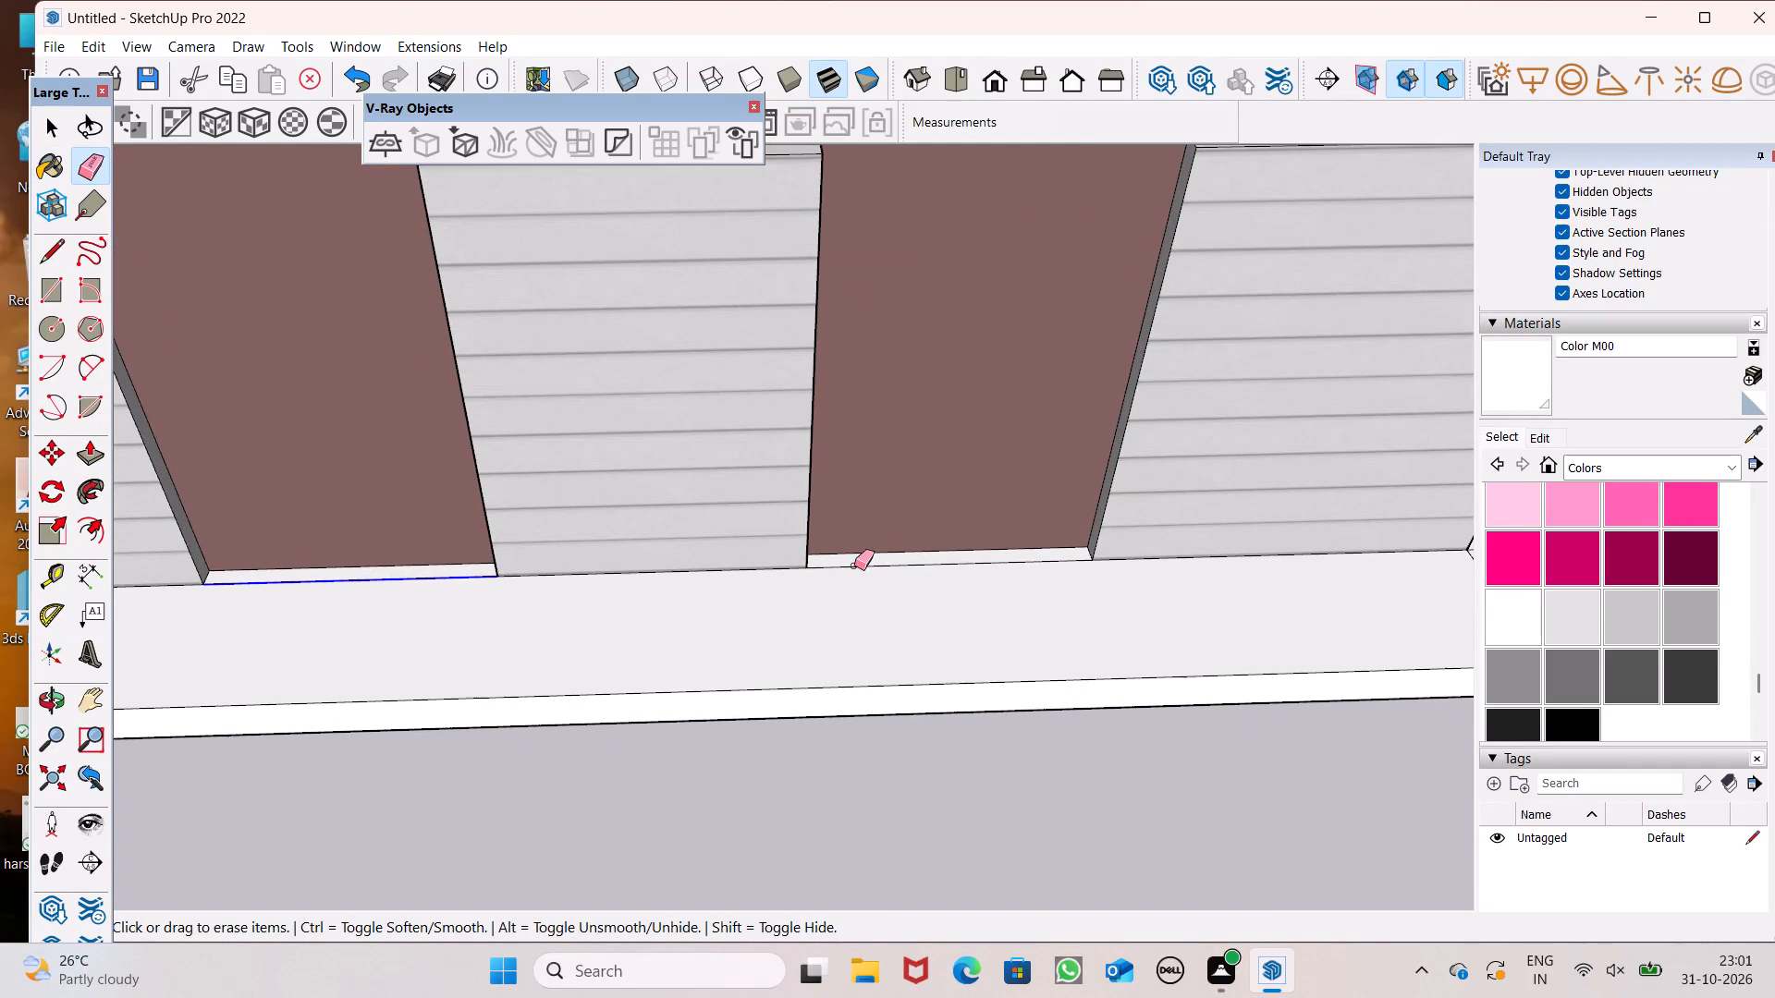
pyautogui.moveTo(854, 565); pyautogui.dragTo(852, 579)
pyautogui.scroll(-5, 654, 615)
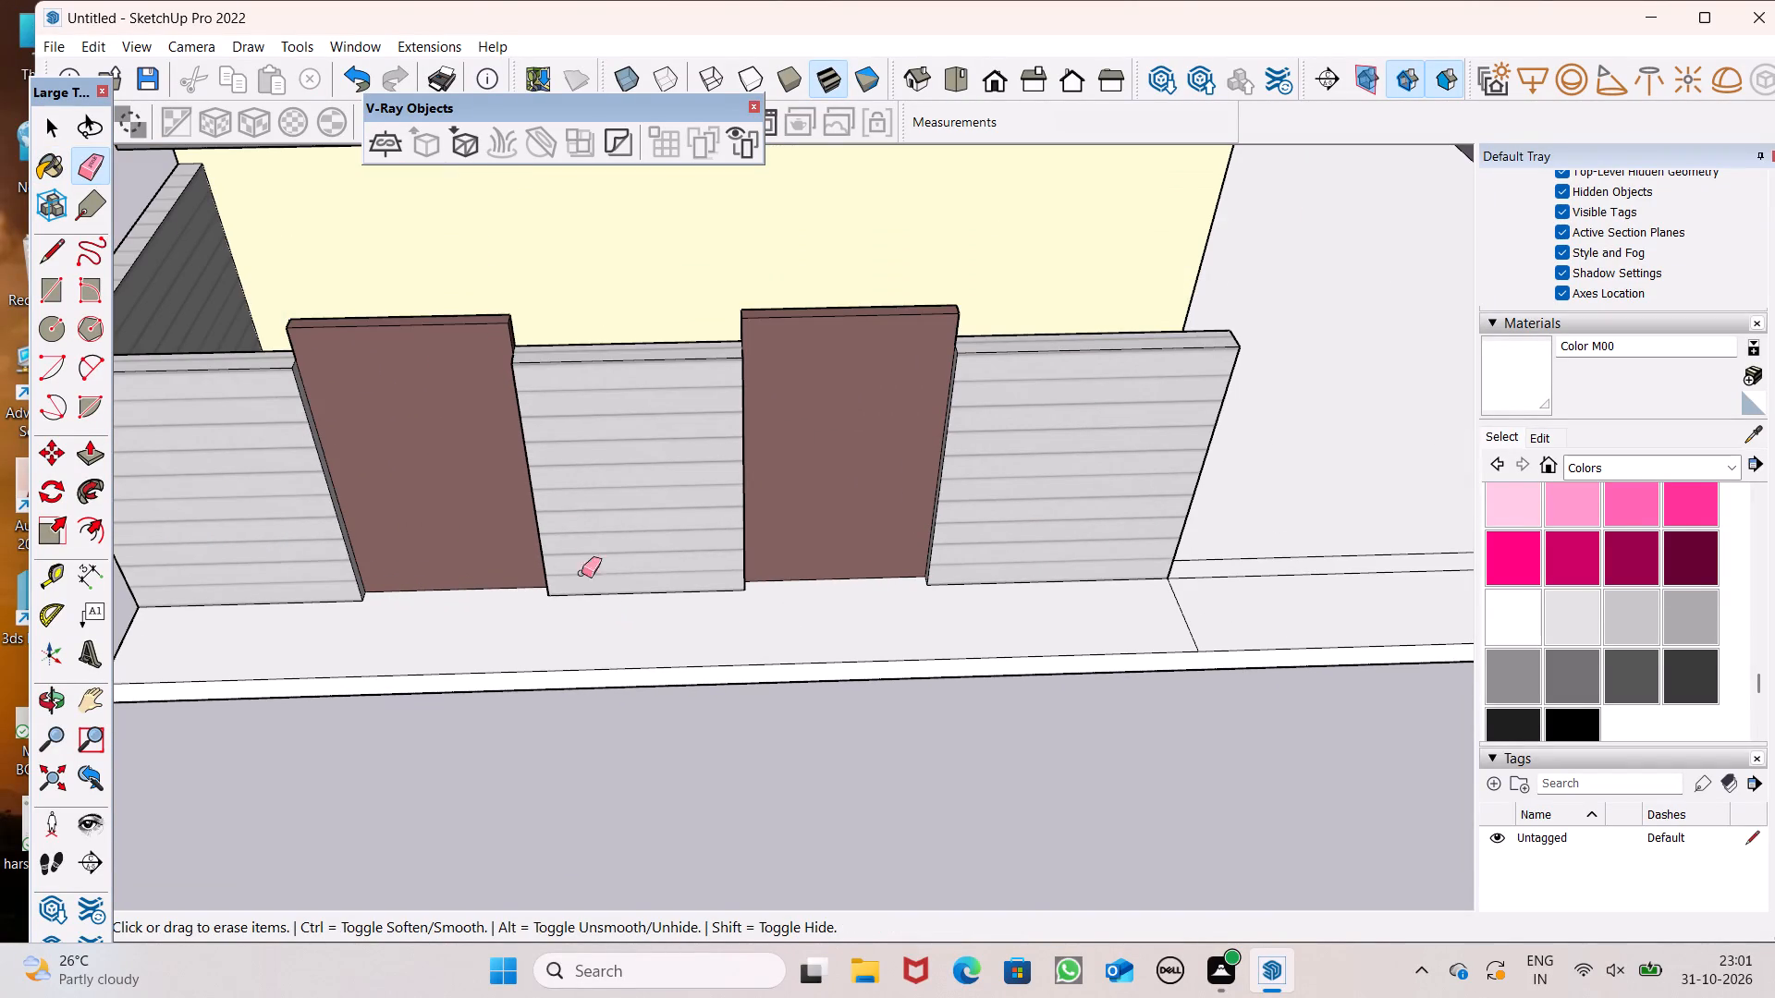
# Erase the leftover dividing lines on the base slab's top in front of and beside the parking bay.
pyautogui.scroll(-5, 522, 558)
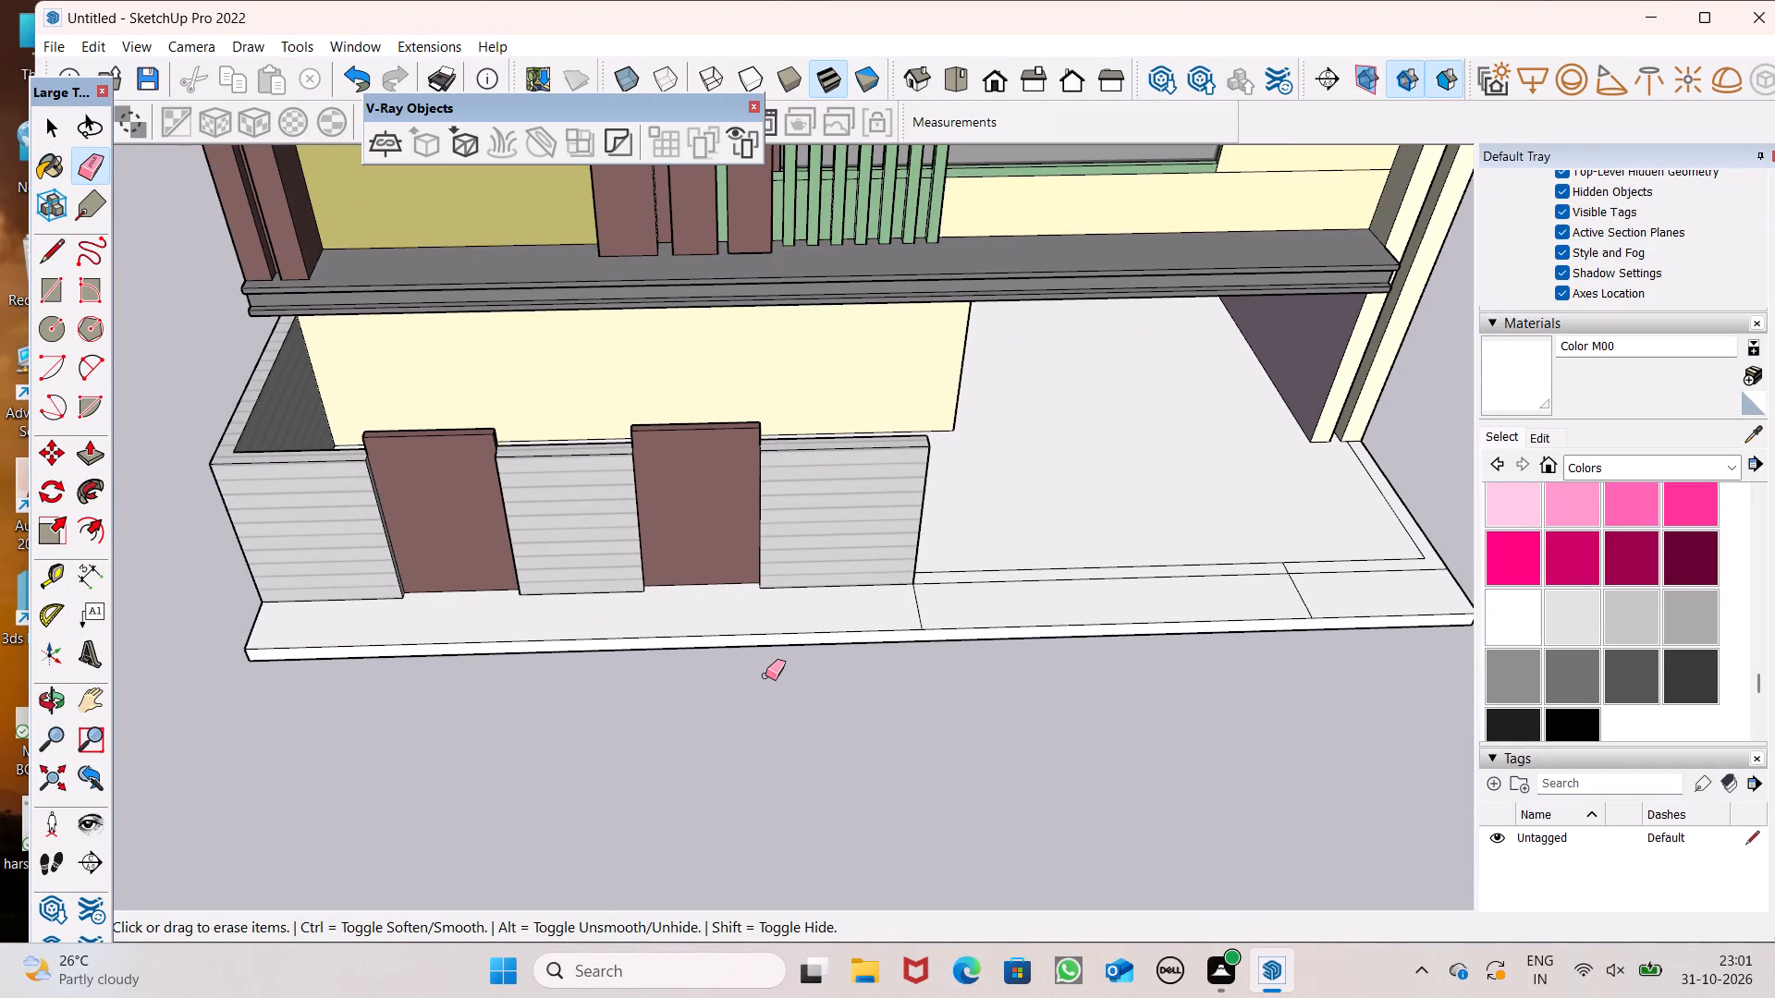
pyautogui.scroll(-2, 722, 697)
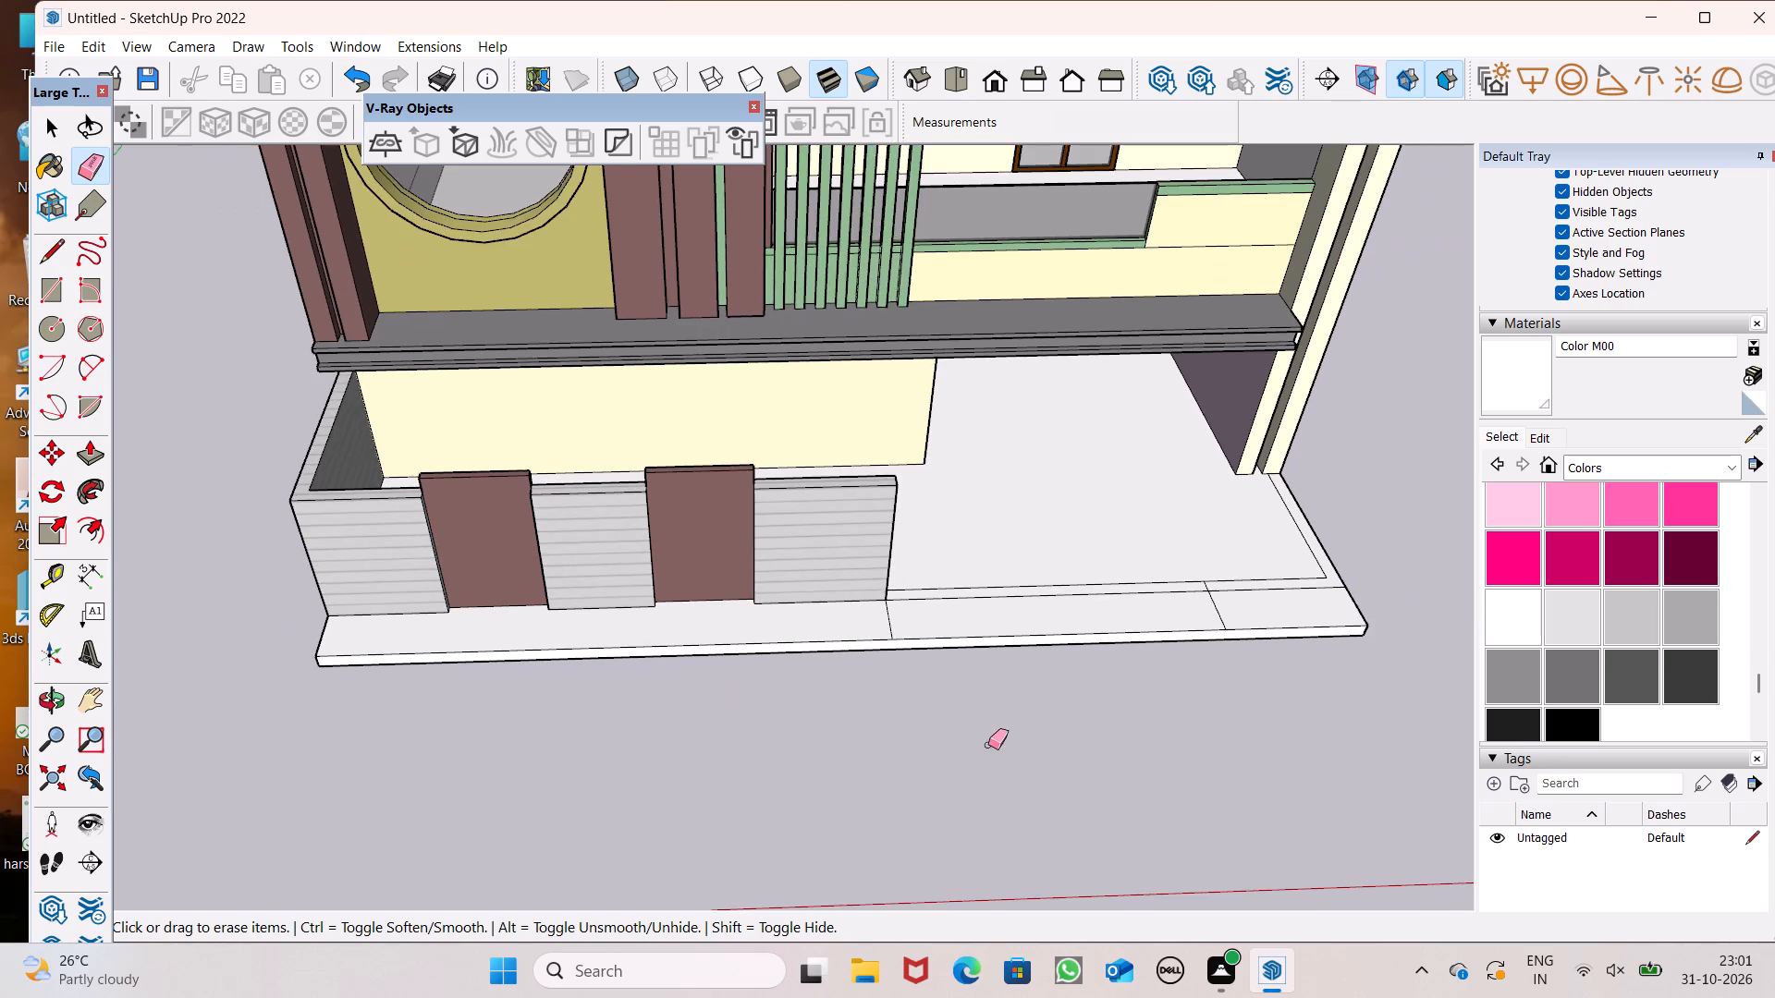
pyautogui.scroll(4, 991, 719)
pyautogui.scroll(6, 882, 559)
pyautogui.moveTo(885, 525); pyautogui.dragTo(786, 623)
pyautogui.moveTo(841, 615); pyautogui.dragTo(776, 623)
pyautogui.scroll(-11, 571, 590)
pyautogui.scroll(5, 1097, 573)
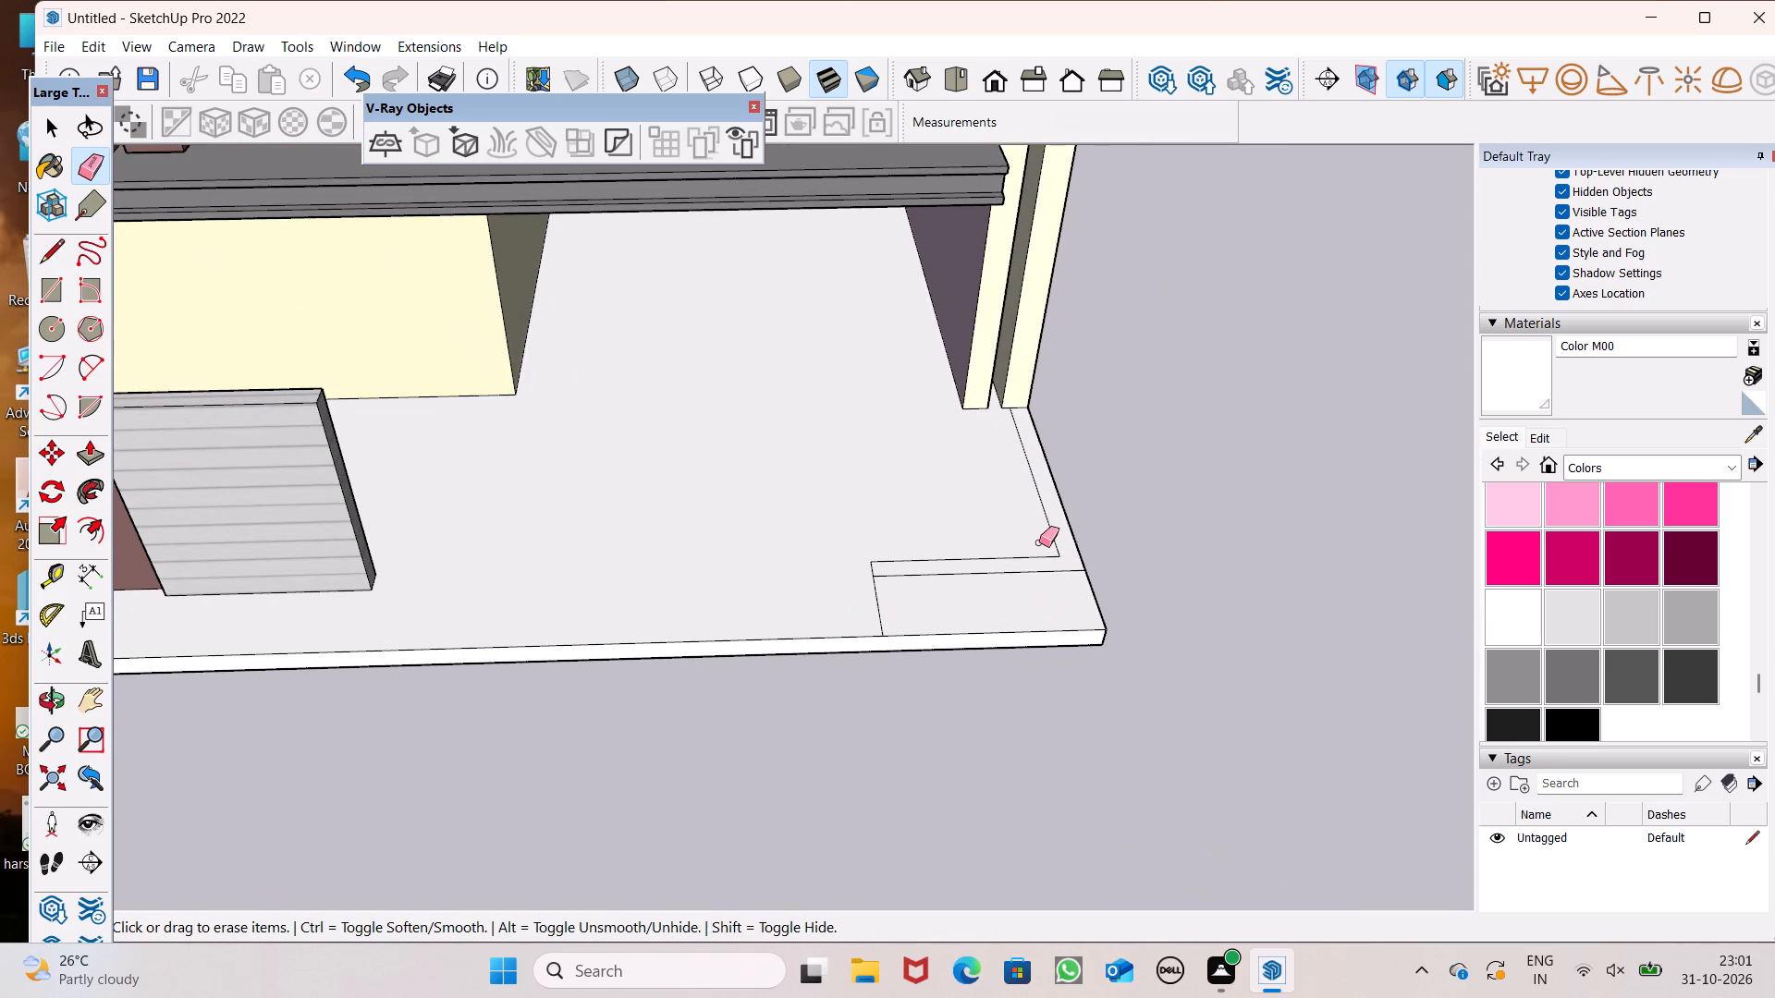
pyautogui.moveTo(1037, 537); pyautogui.dragTo(1050, 530)
pyautogui.moveTo(885, 601); pyautogui.dragTo(853, 591)
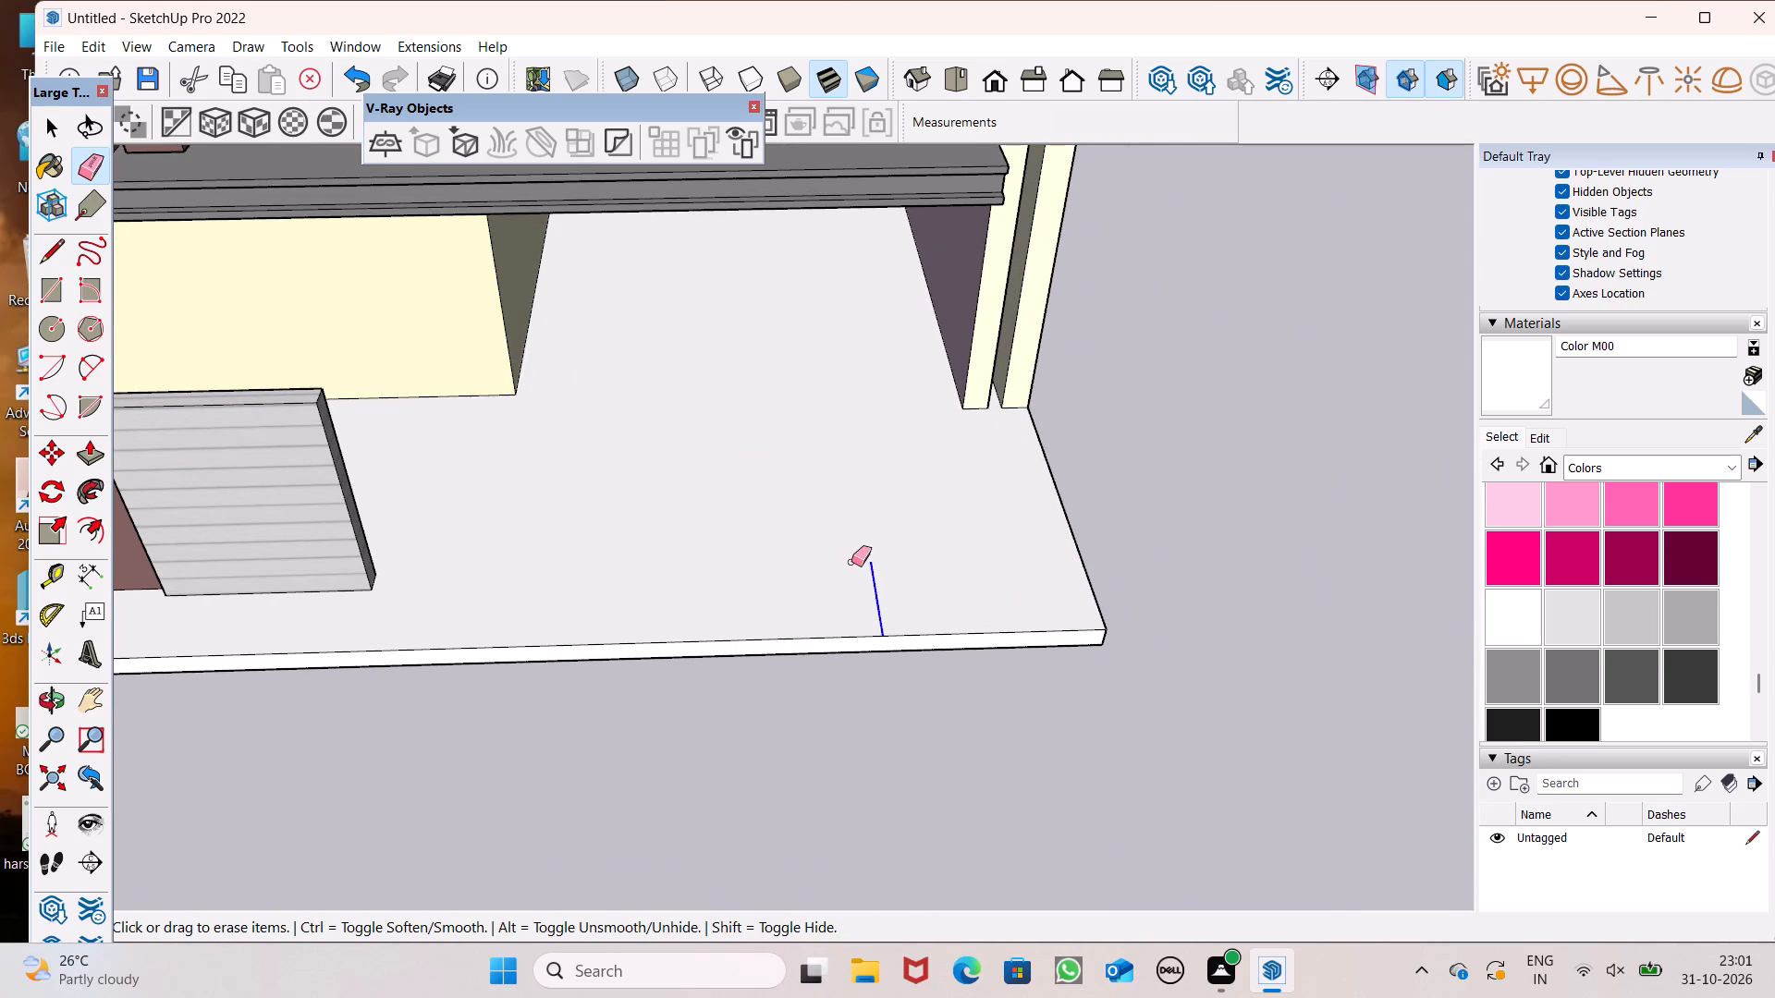
pyautogui.scroll(-3, 865, 552)
pyautogui.press('space')
# Switch the material library to the Brick, Cladding and Siding collection and look over the available collections.
pyautogui.scroll(-4, 888, 552)
pyautogui.moveTo(853, 590); pyautogui.dragTo(816, 435, button='middle')
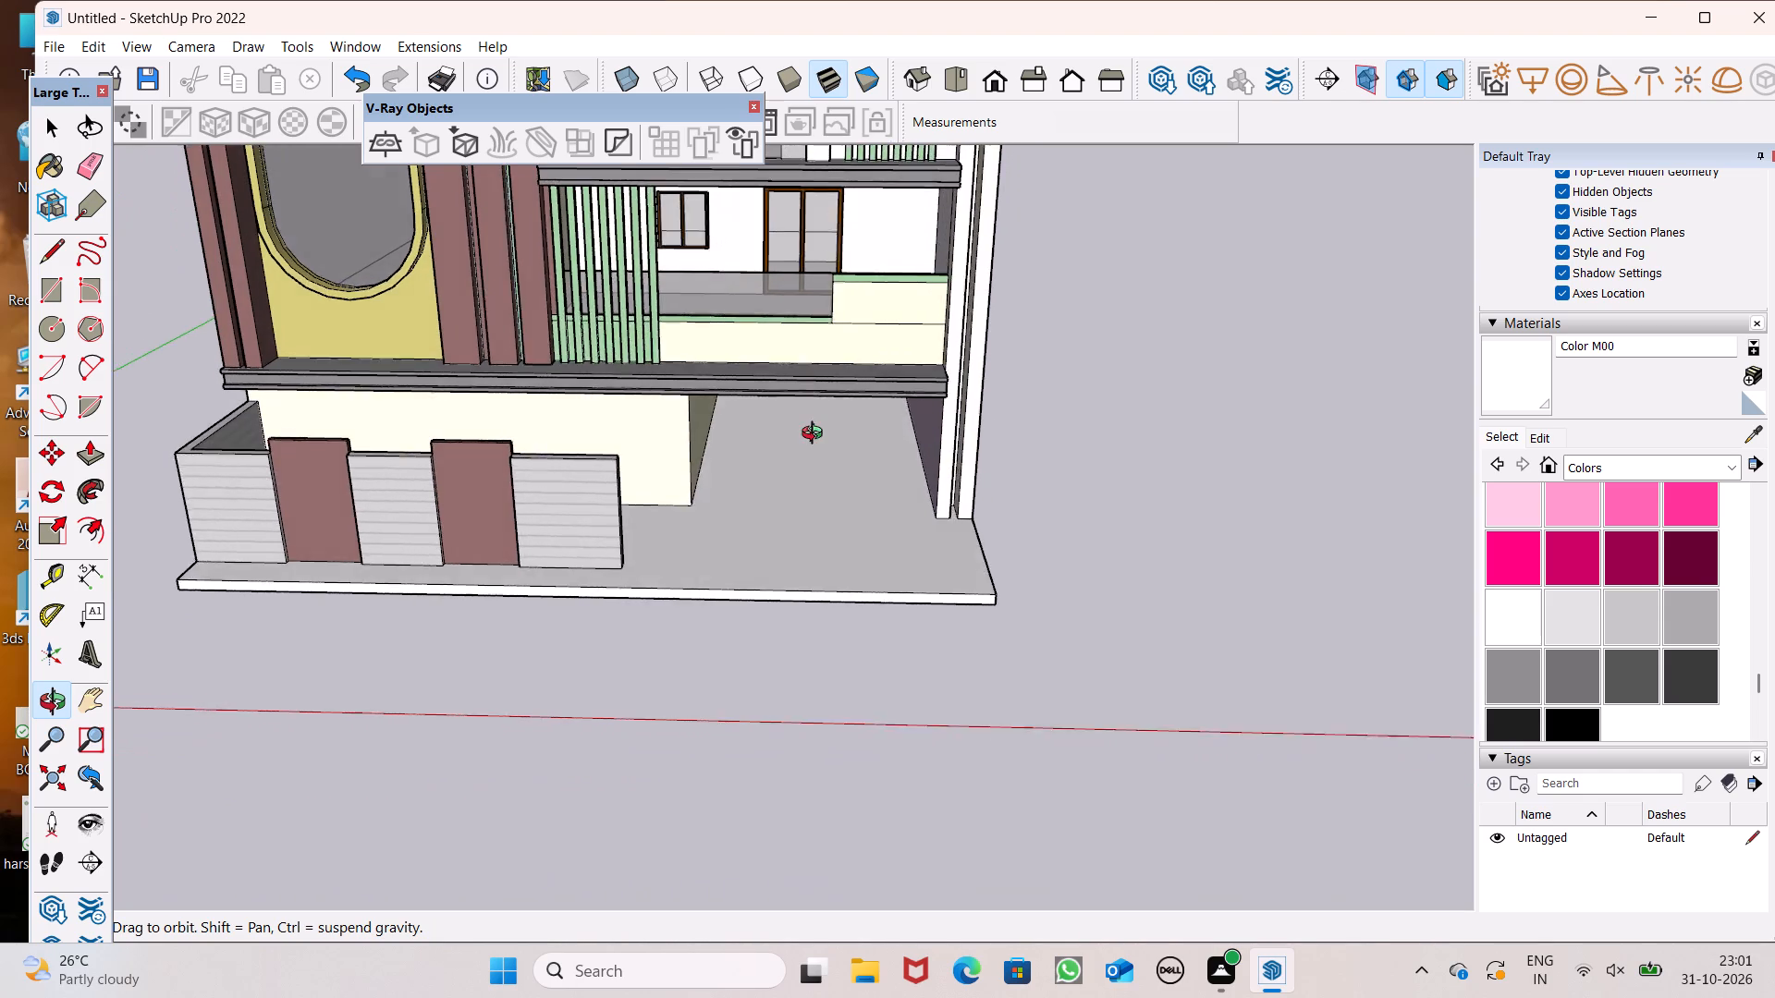
pyautogui.moveTo(816, 435); pyautogui.dragTo(831, 435, button='middle')
pyautogui.scroll(1, 831, 435)
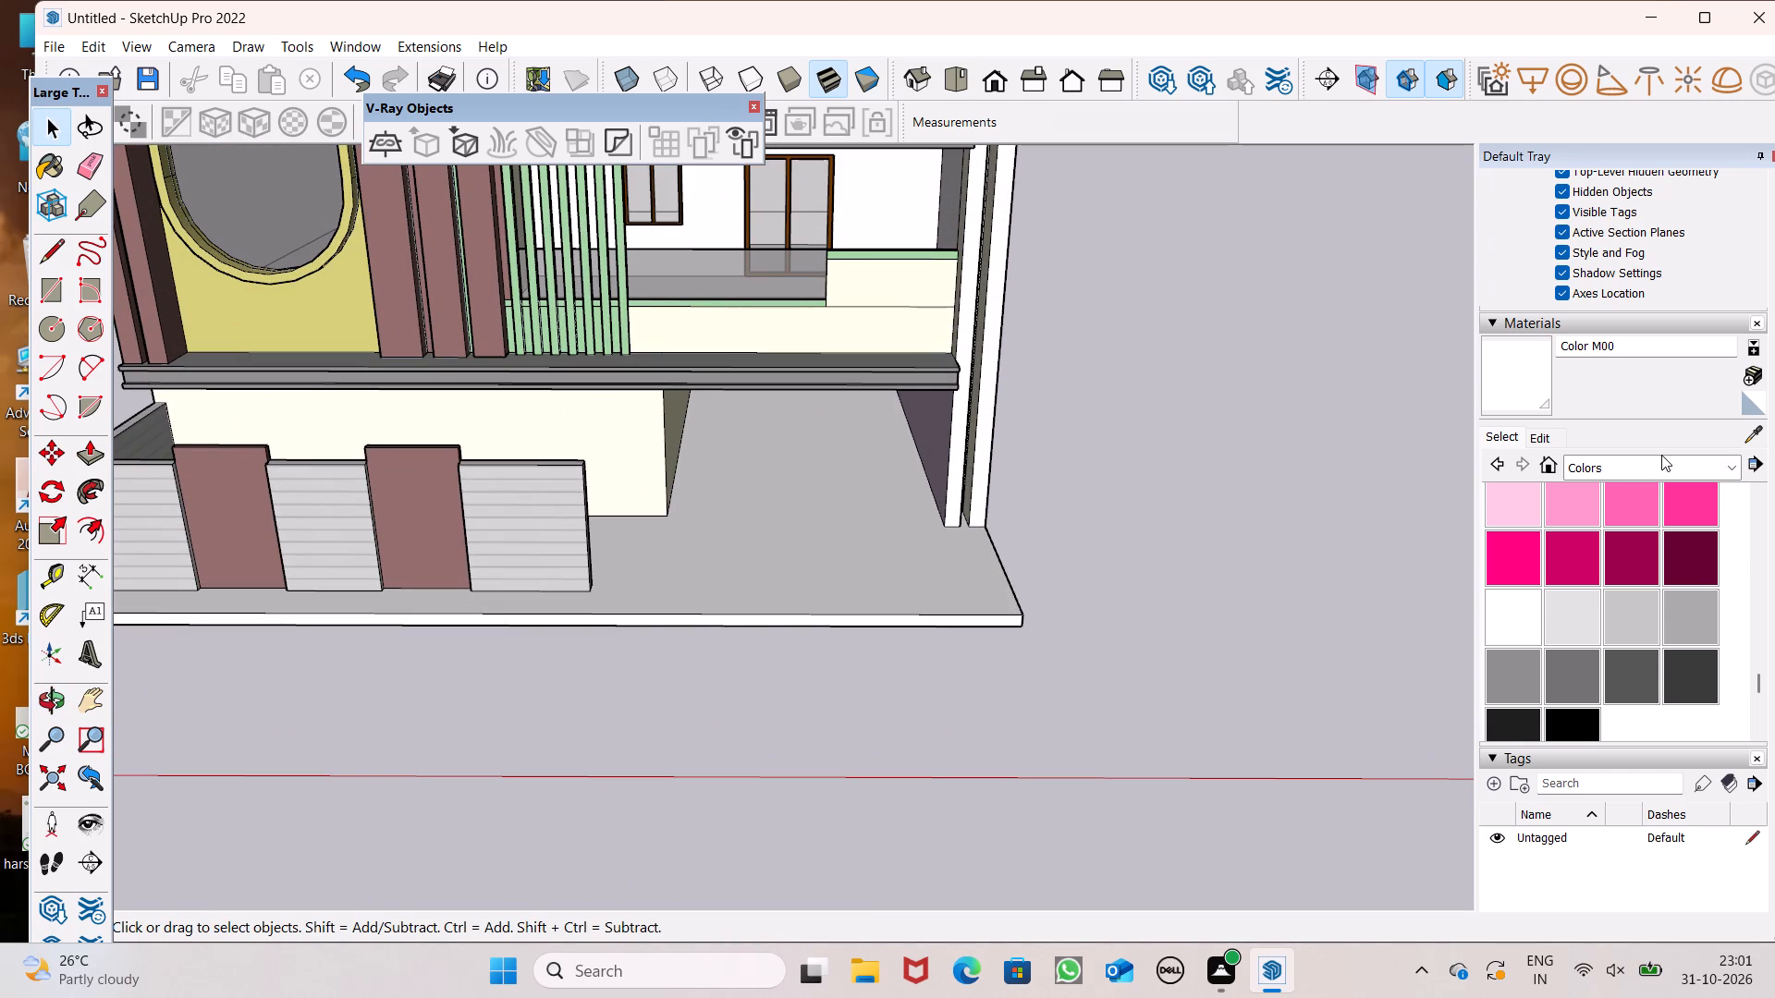
pyautogui.click(1661, 455)
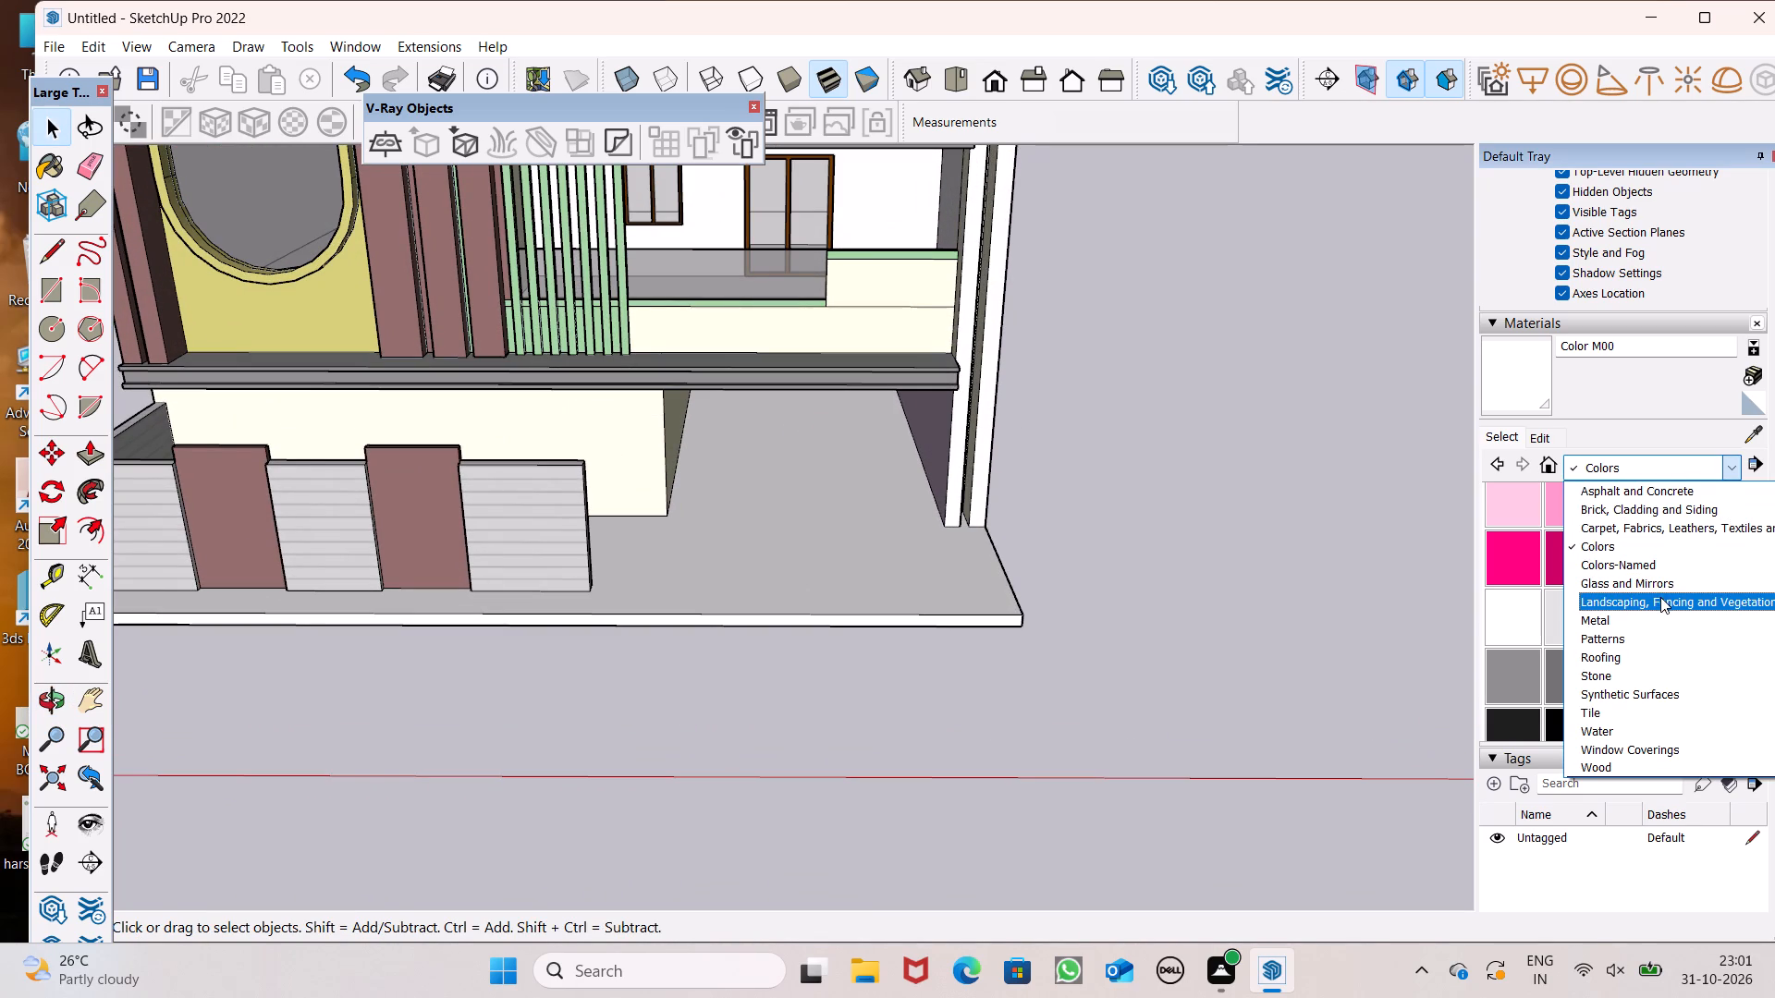
pyautogui.click(1662, 501)
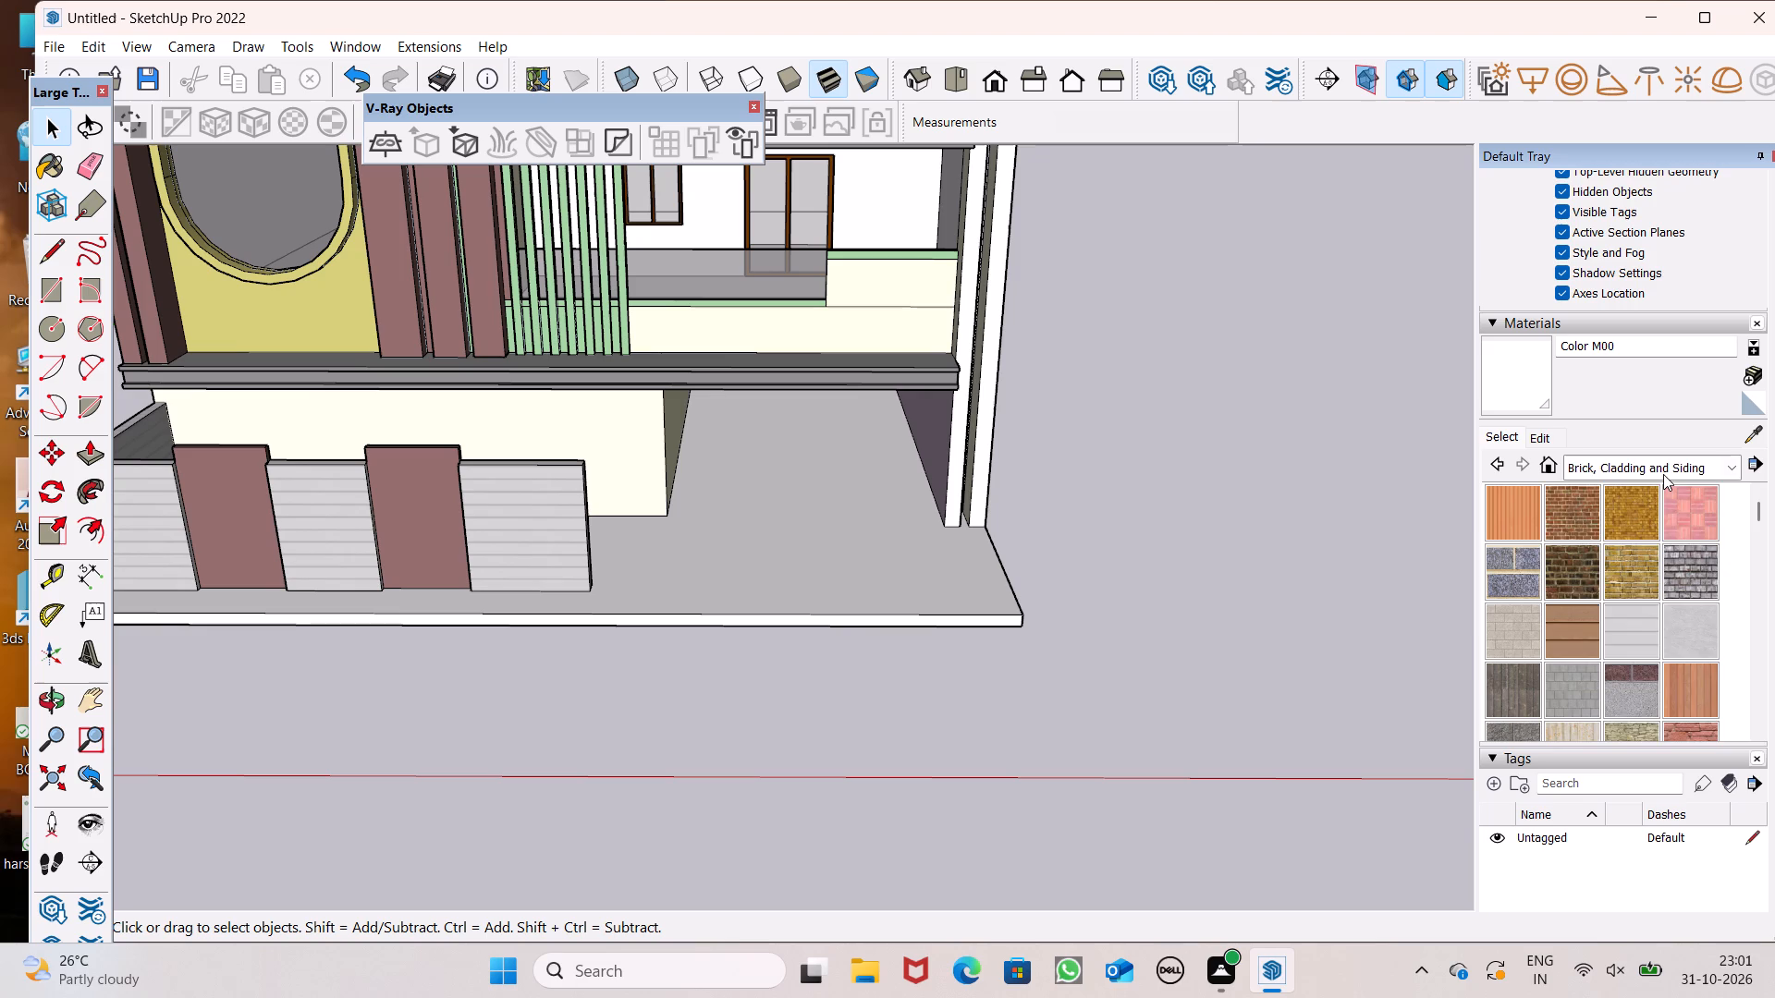
pyautogui.click(1663, 472)
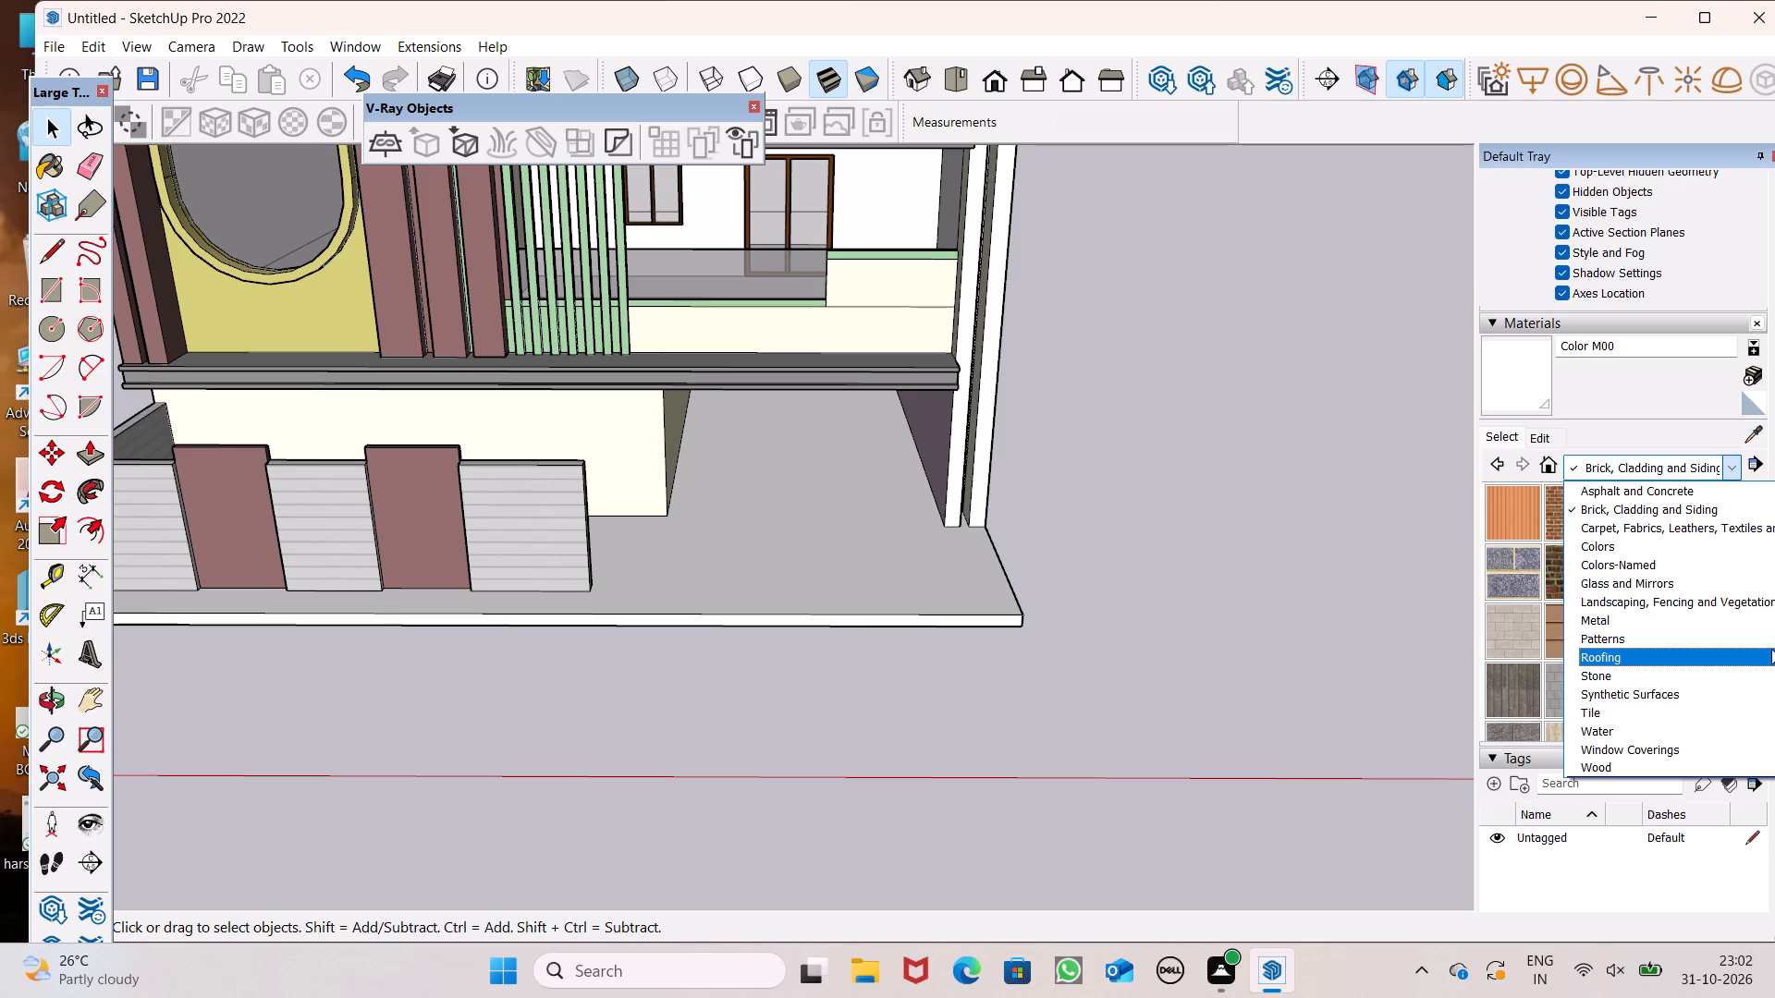
pyautogui.scroll(-4, 1692, 583)
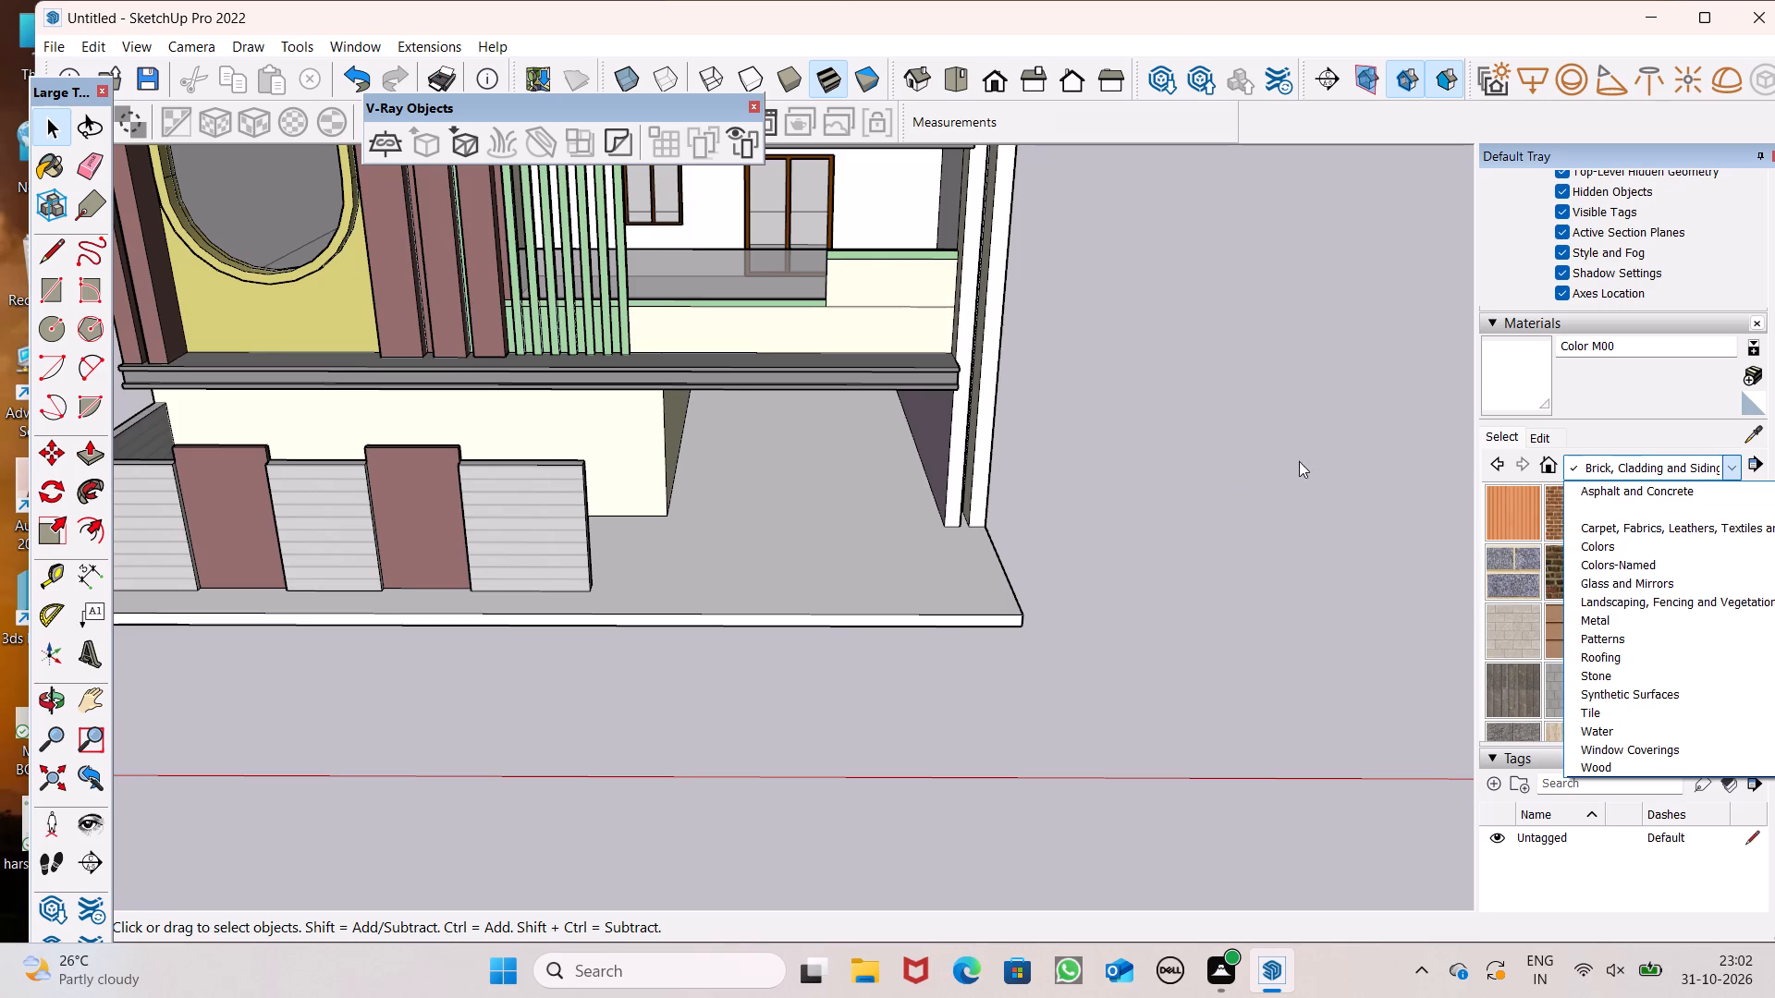
# Place guides on the base slab about 2' 11" from the front edge at the boundary wall's front face and 9" from the side edge.
pyautogui.scroll(-2, 1298, 461)
pyautogui.scroll(-3, 822, 453)
pyautogui.moveTo(1079, 597); pyautogui.dragTo(946, 797, button='middle')
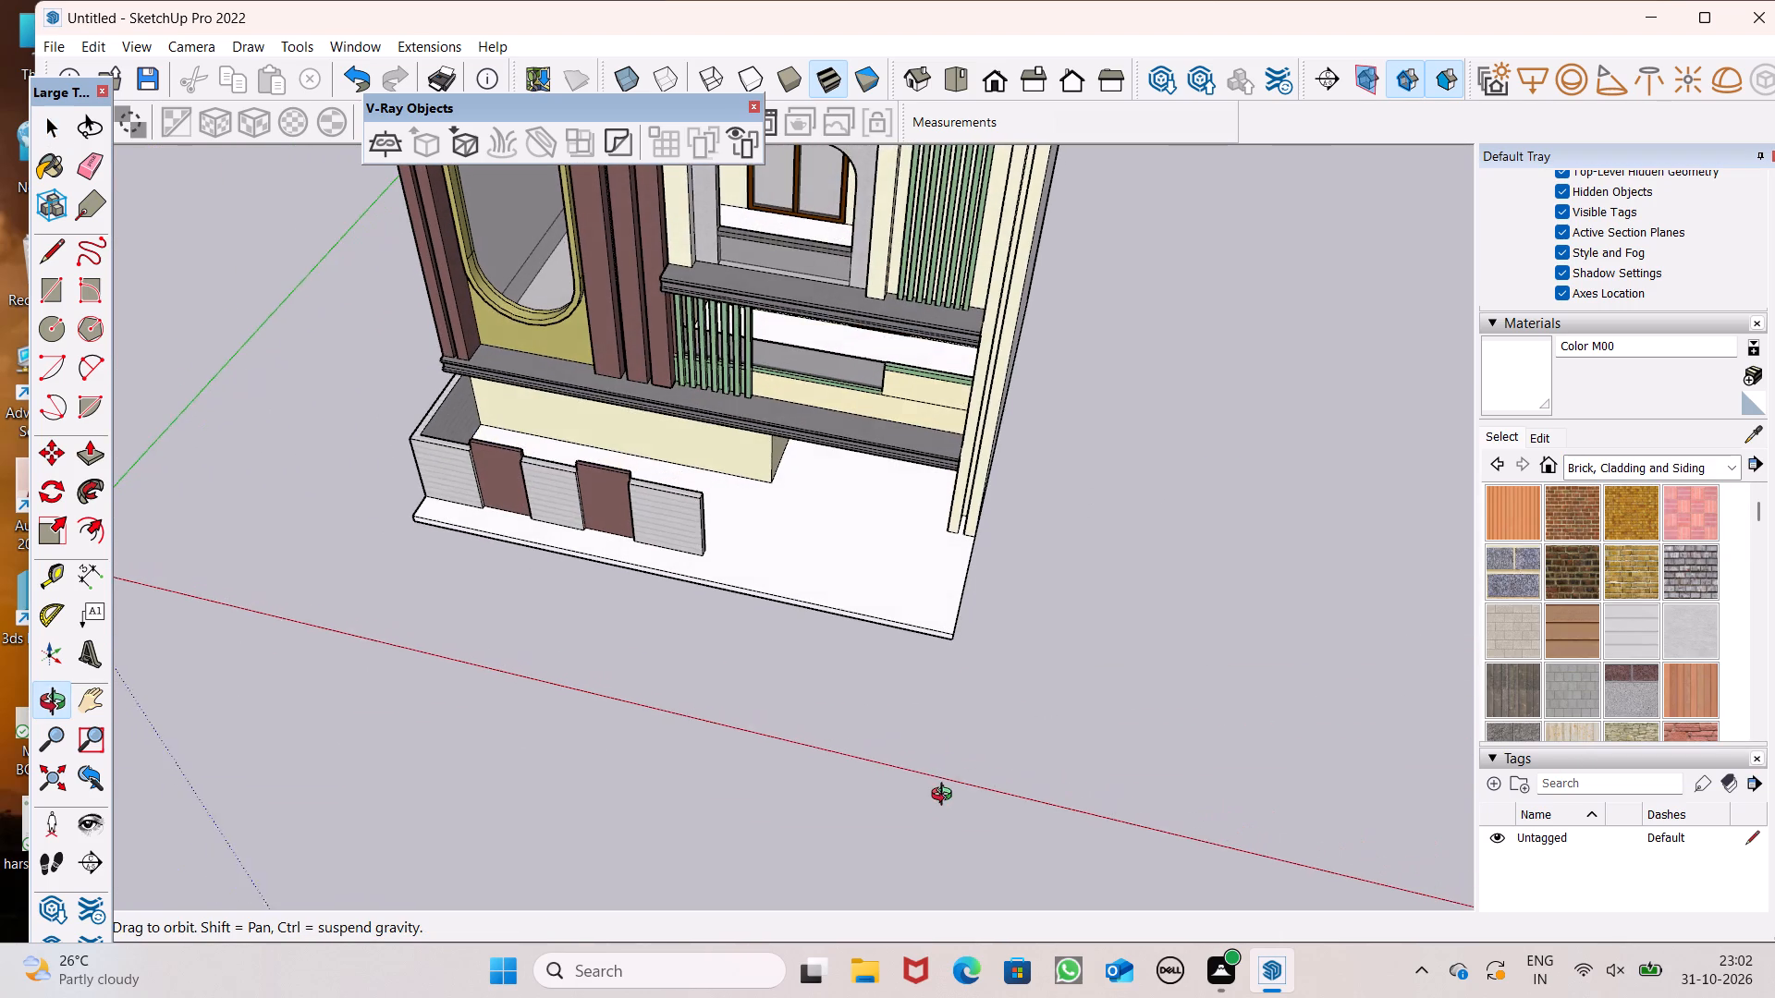
pyautogui.moveTo(946, 797); pyautogui.dragTo(944, 770, button='middle')
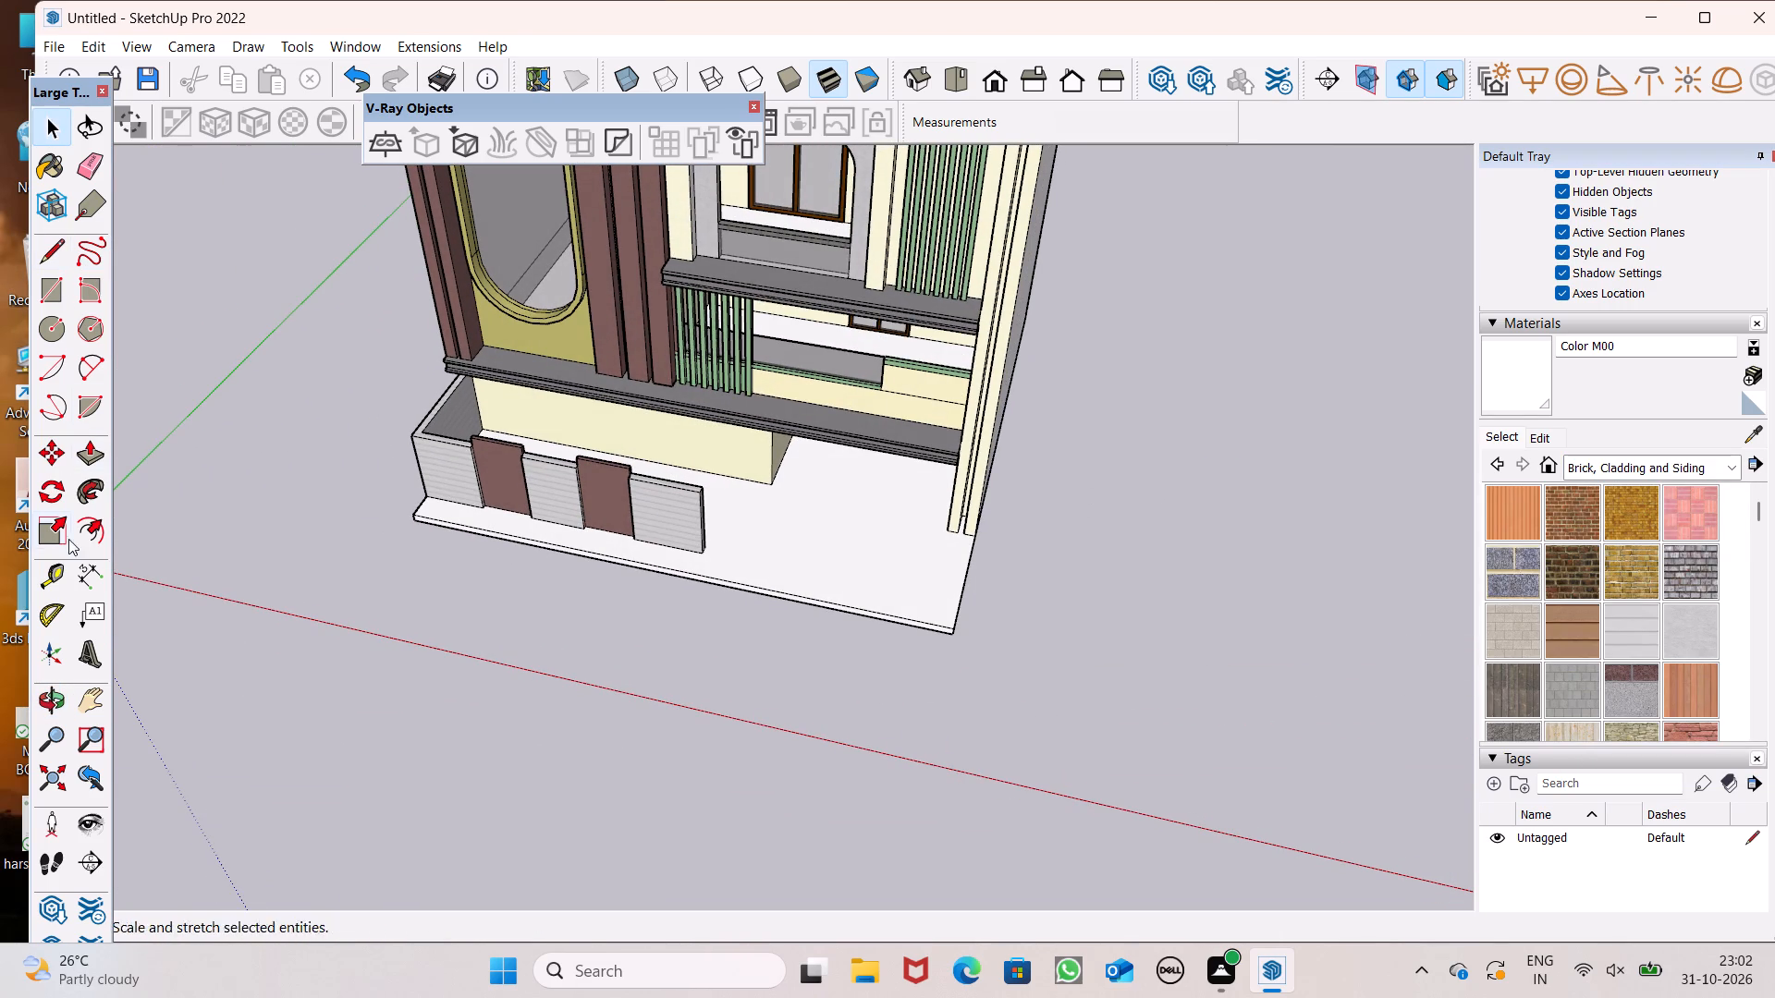
pyautogui.click(51, 590)
pyautogui.scroll(7, 775, 510)
pyautogui.scroll(4, 1194, 663)
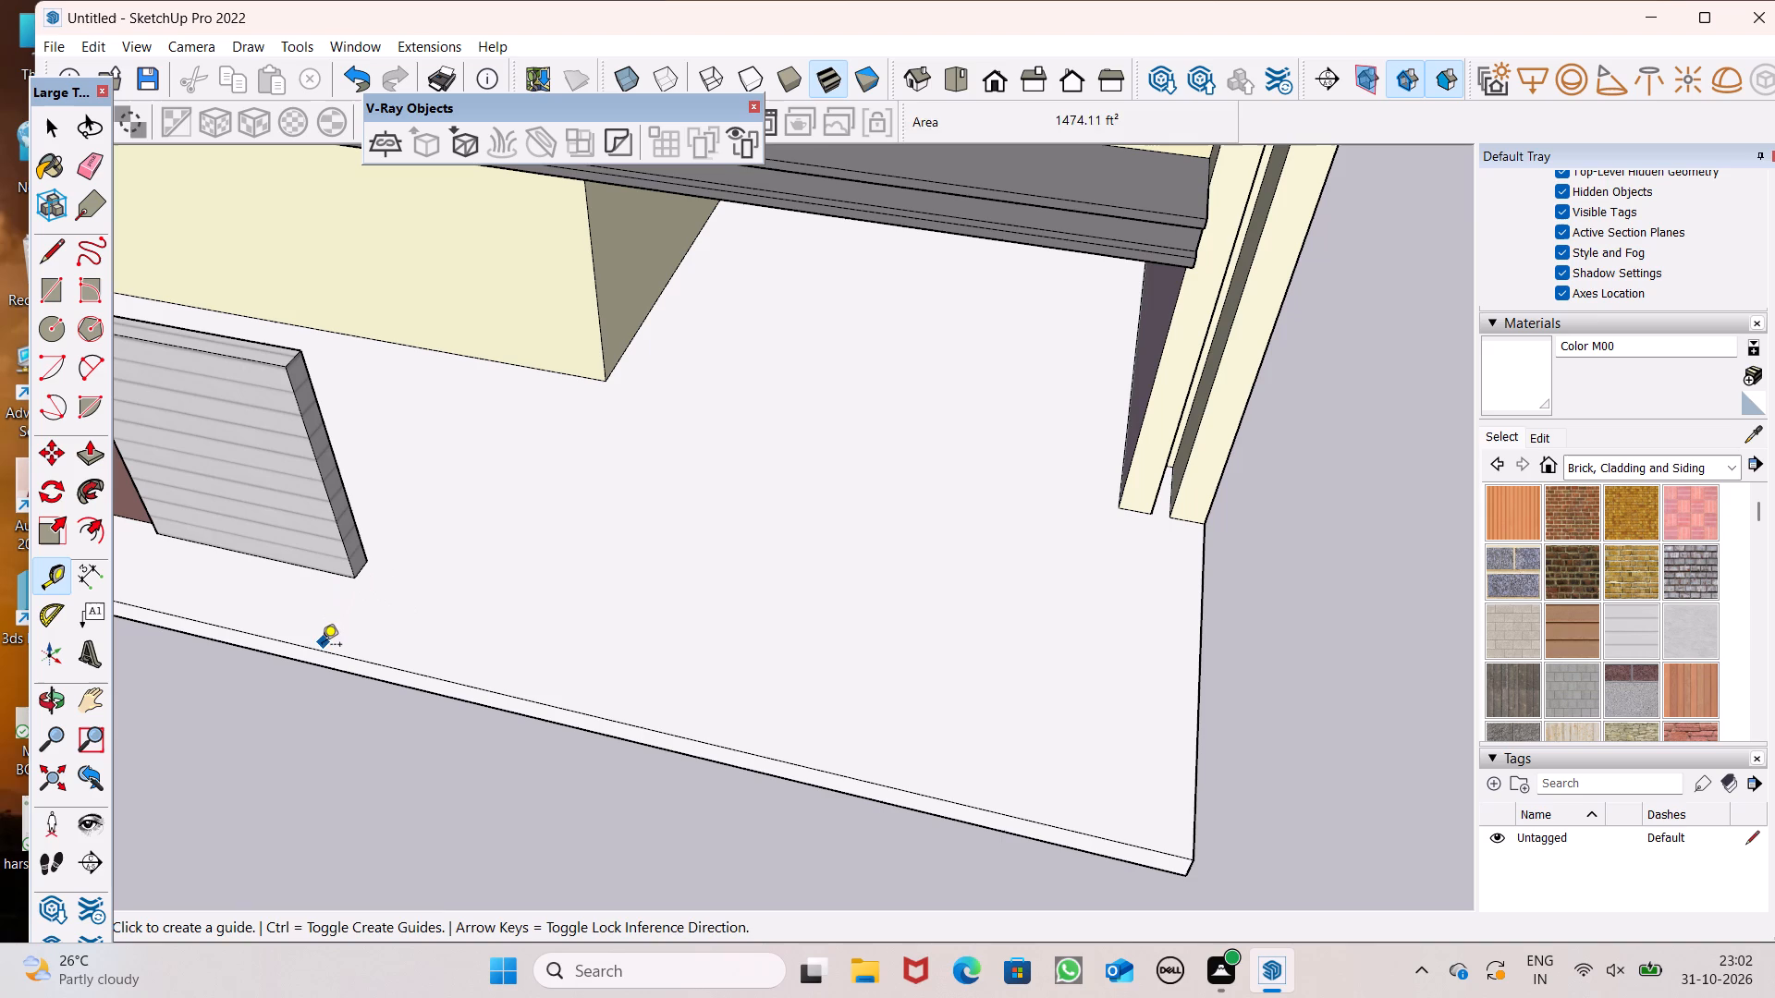
pyautogui.click(316, 656)
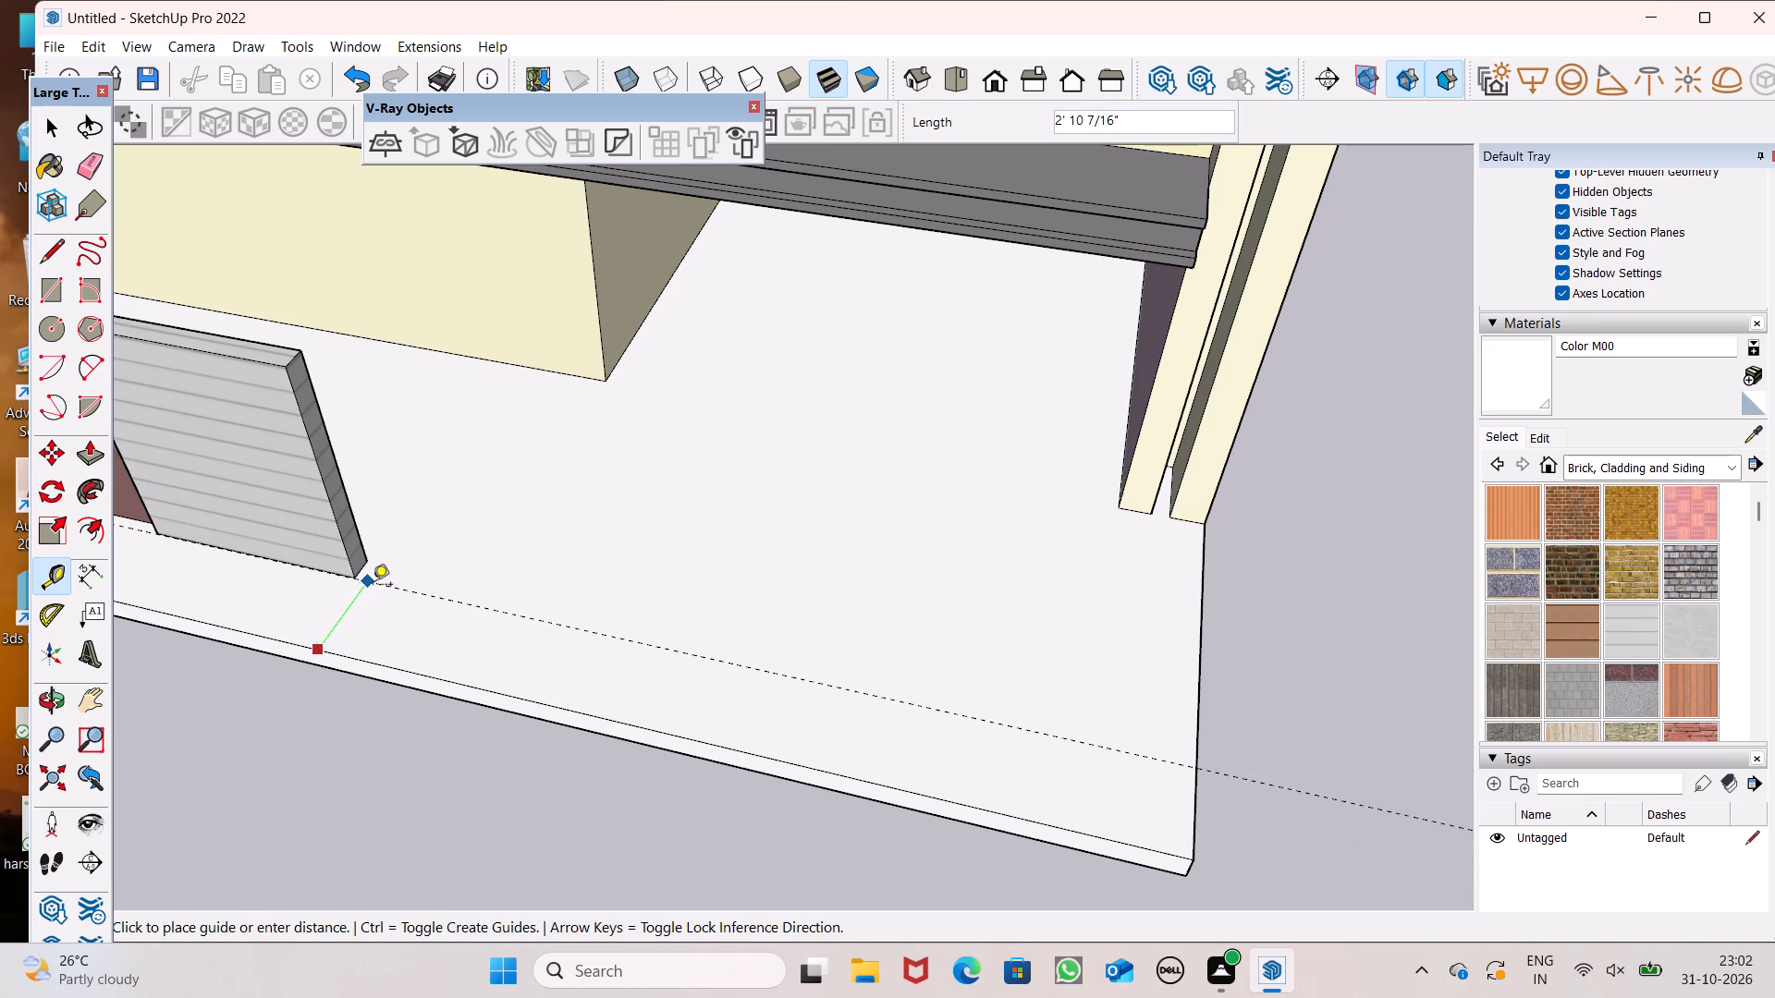
pyautogui.click(373, 583)
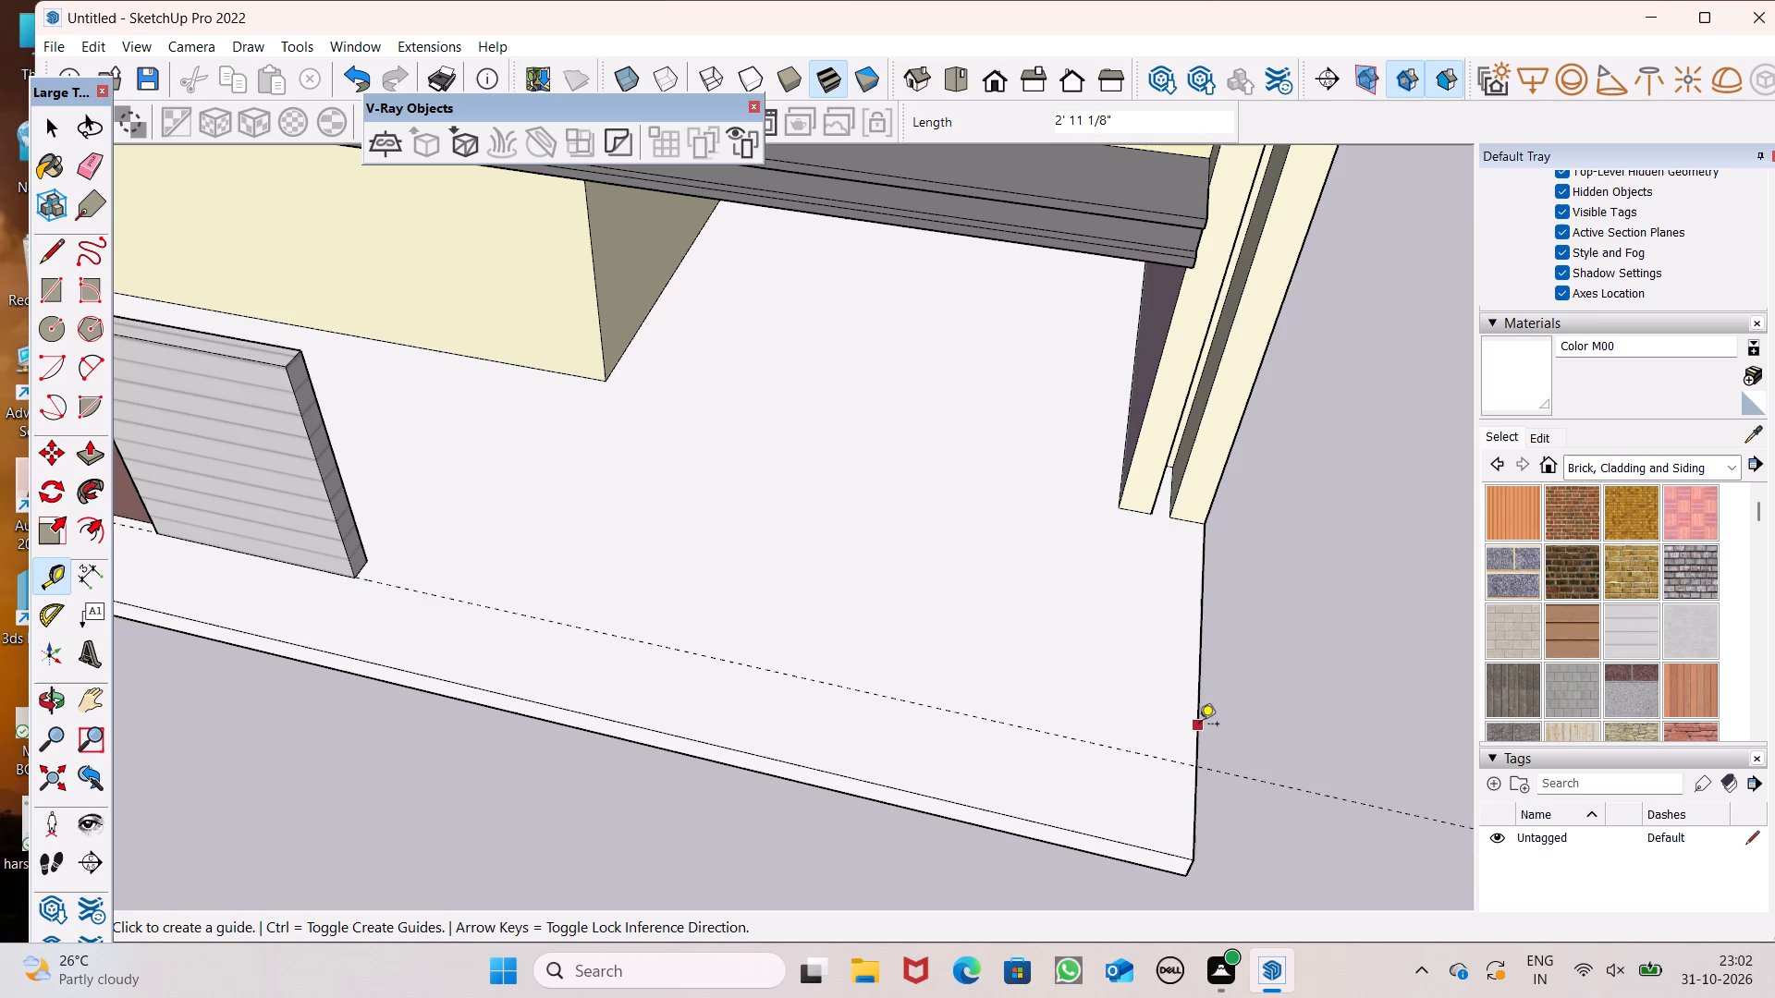
pyautogui.moveTo(1197, 714); pyautogui.dragTo(1169, 717)
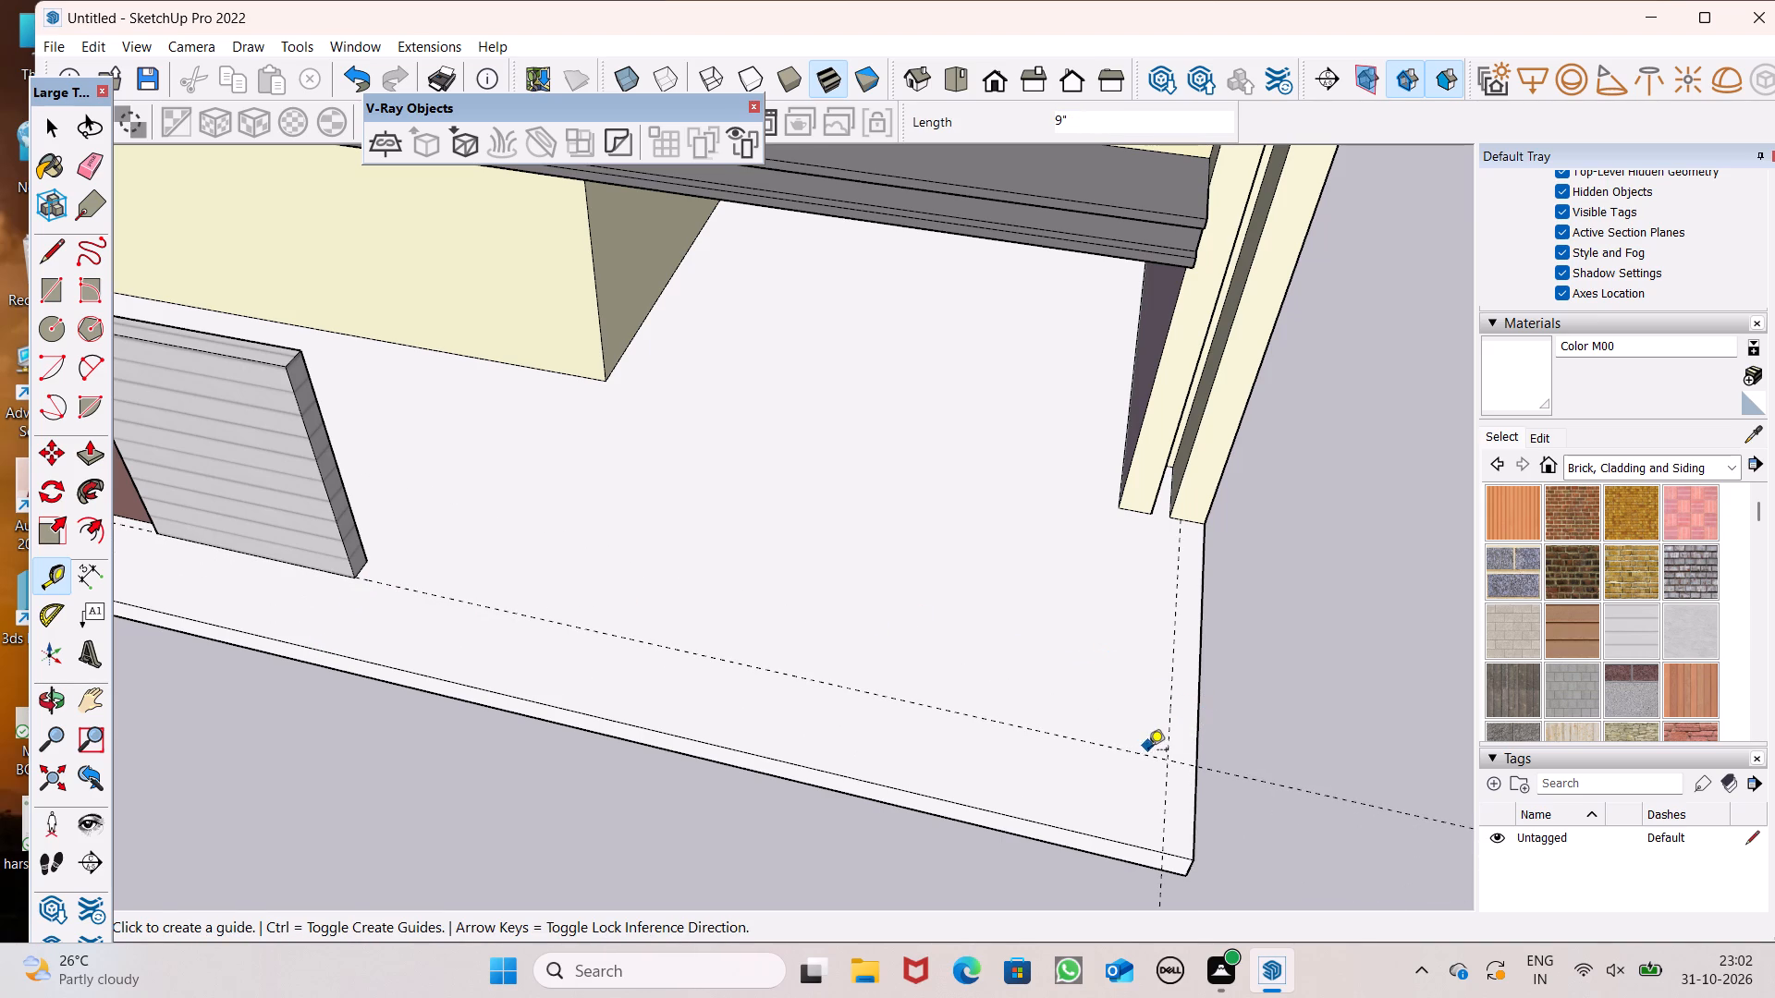
pyautogui.scroll(-6, 948, 552)
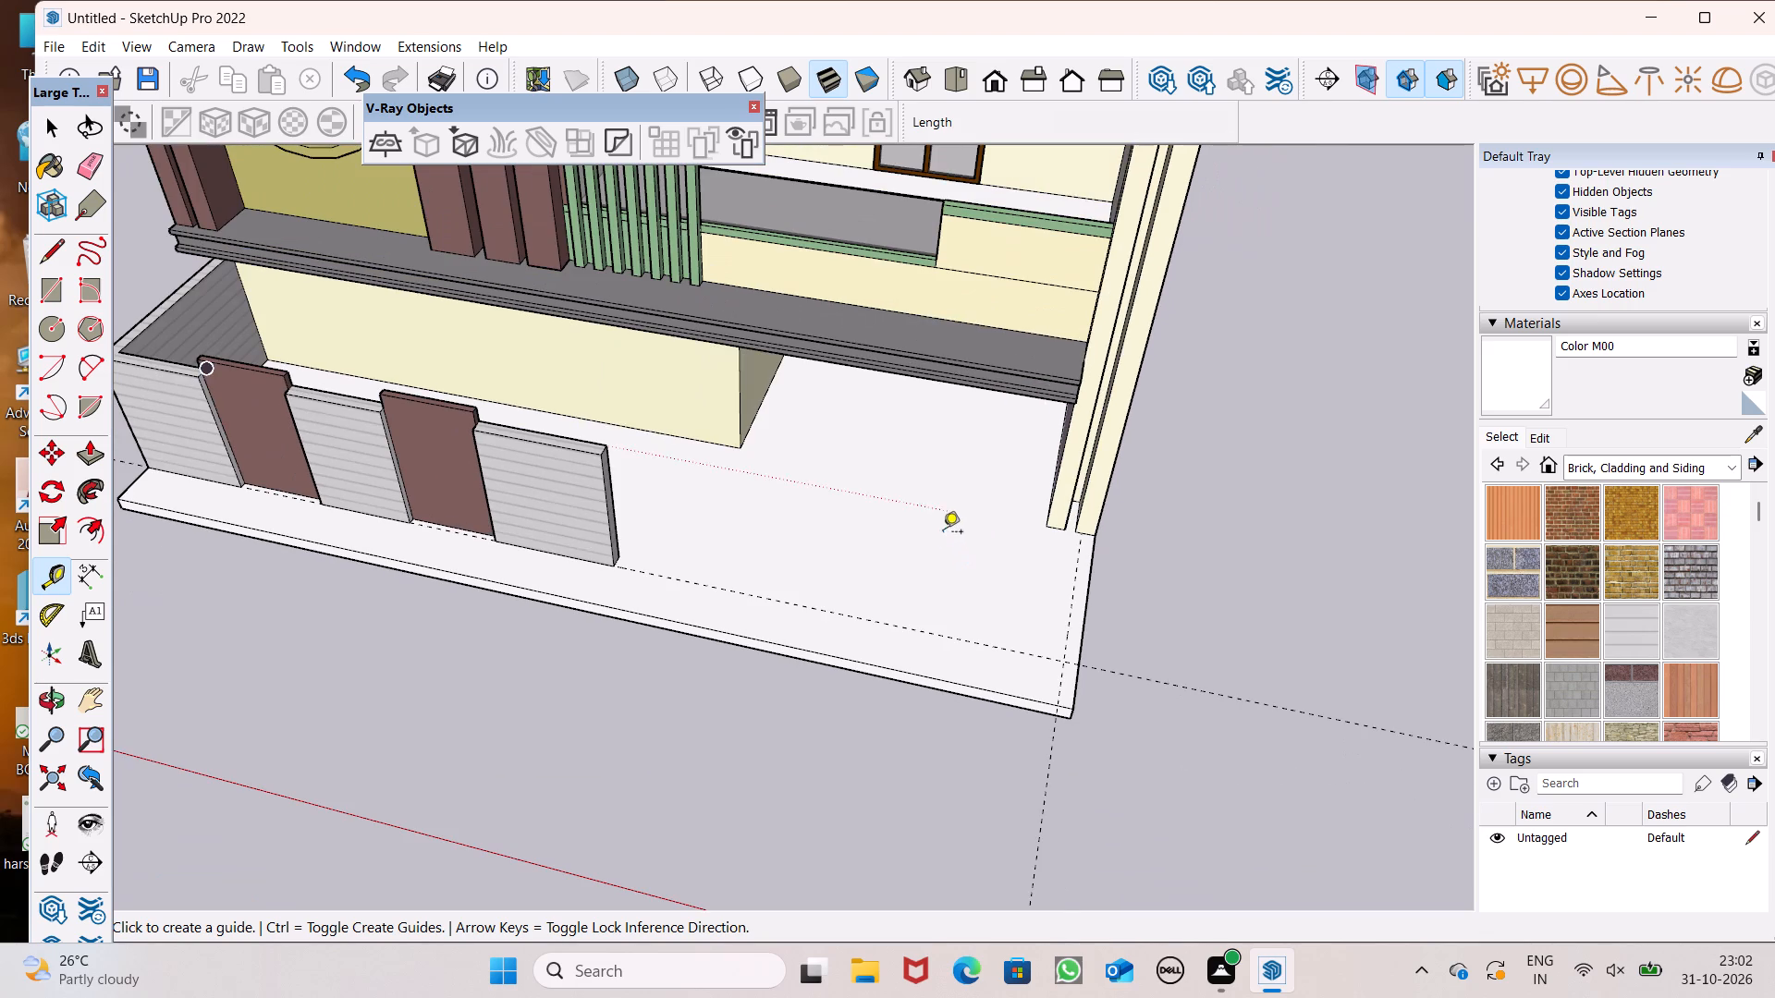
# Place a parallel guide on the base slab in line with the boundary wall's inner face.
pyautogui.click(49, 248)
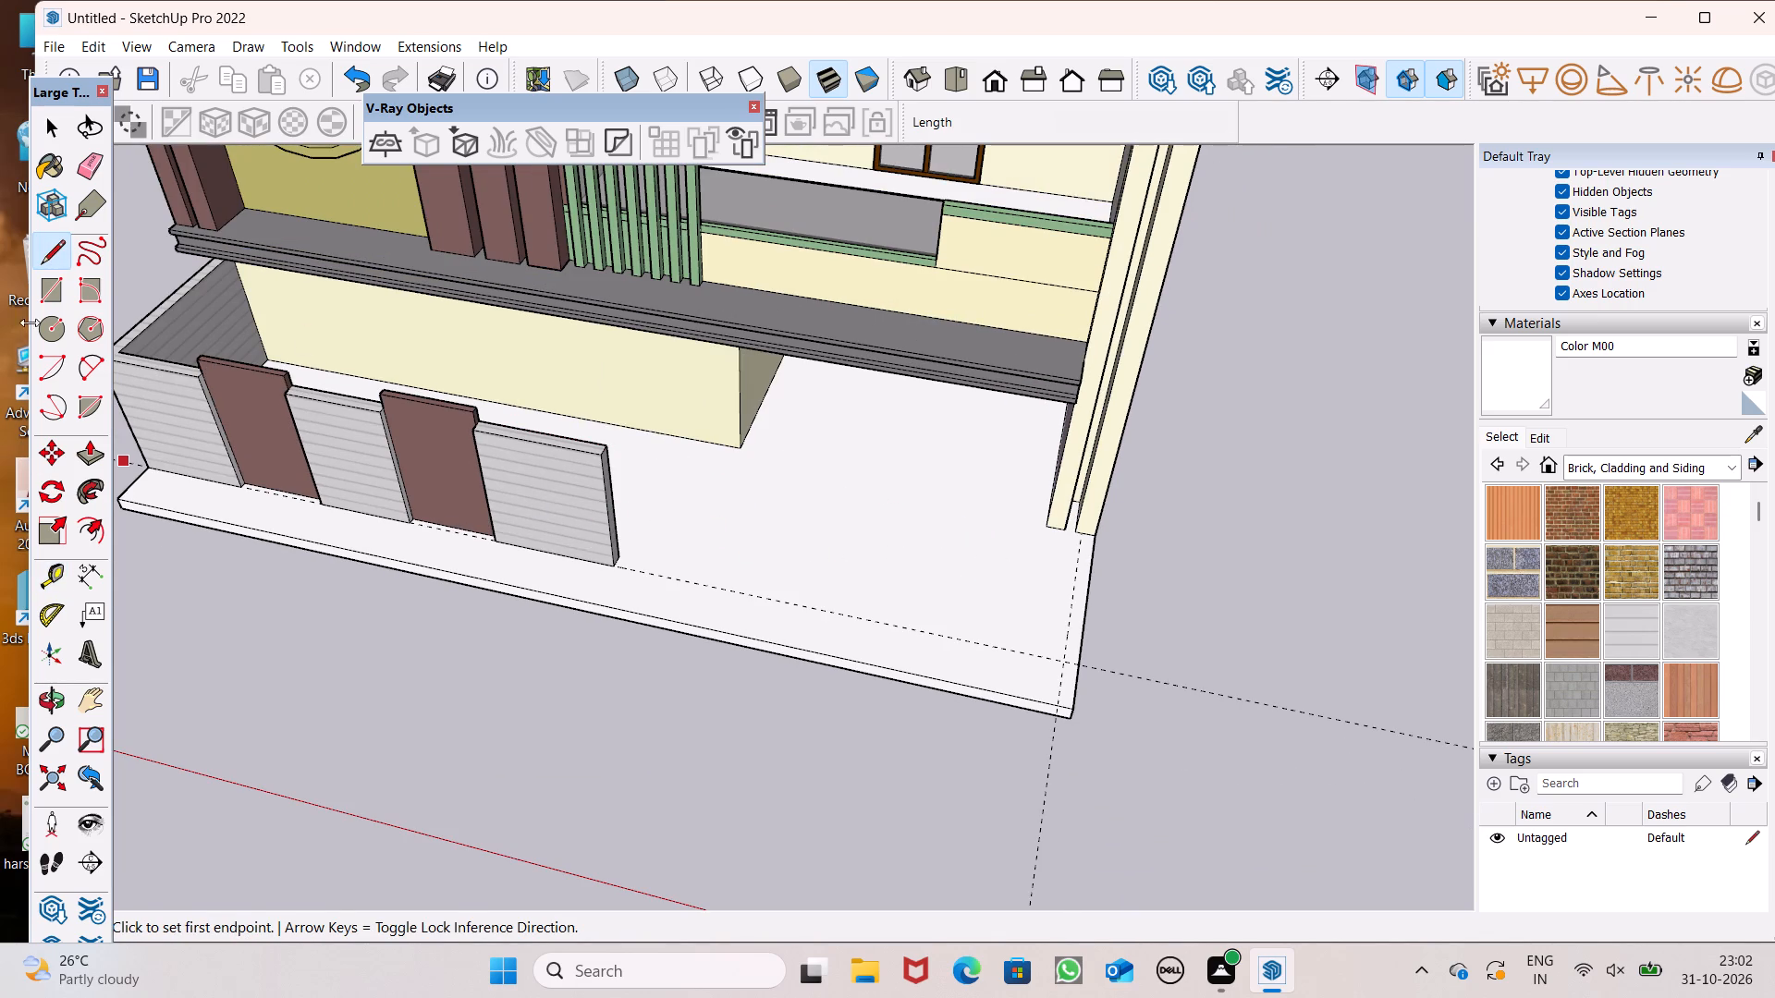
pyautogui.click(55, 590)
pyautogui.moveTo(788, 684); pyautogui.dragTo(704, 687, button='middle')
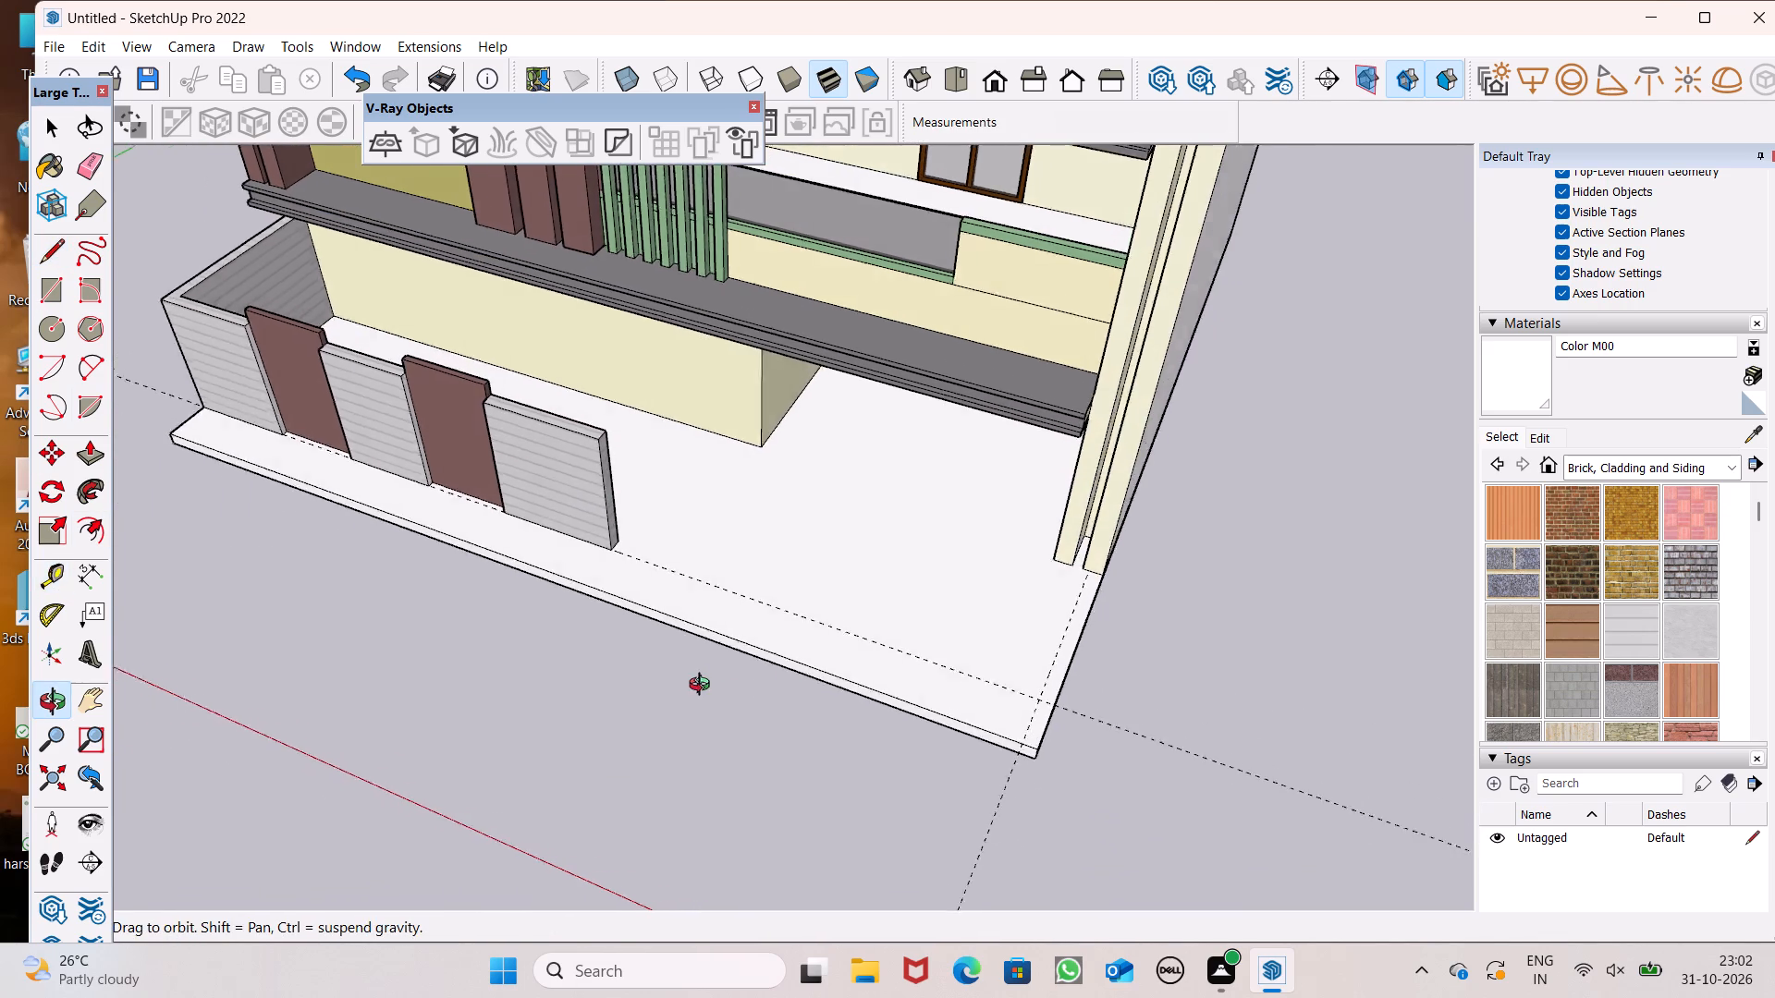
pyautogui.moveTo(704, 687); pyautogui.dragTo(692, 675, button='middle')
pyautogui.scroll(6, 674, 592)
pyautogui.moveTo(633, 555); pyautogui.dragTo(644, 535)
pyautogui.scroll(-6, 391, 456)
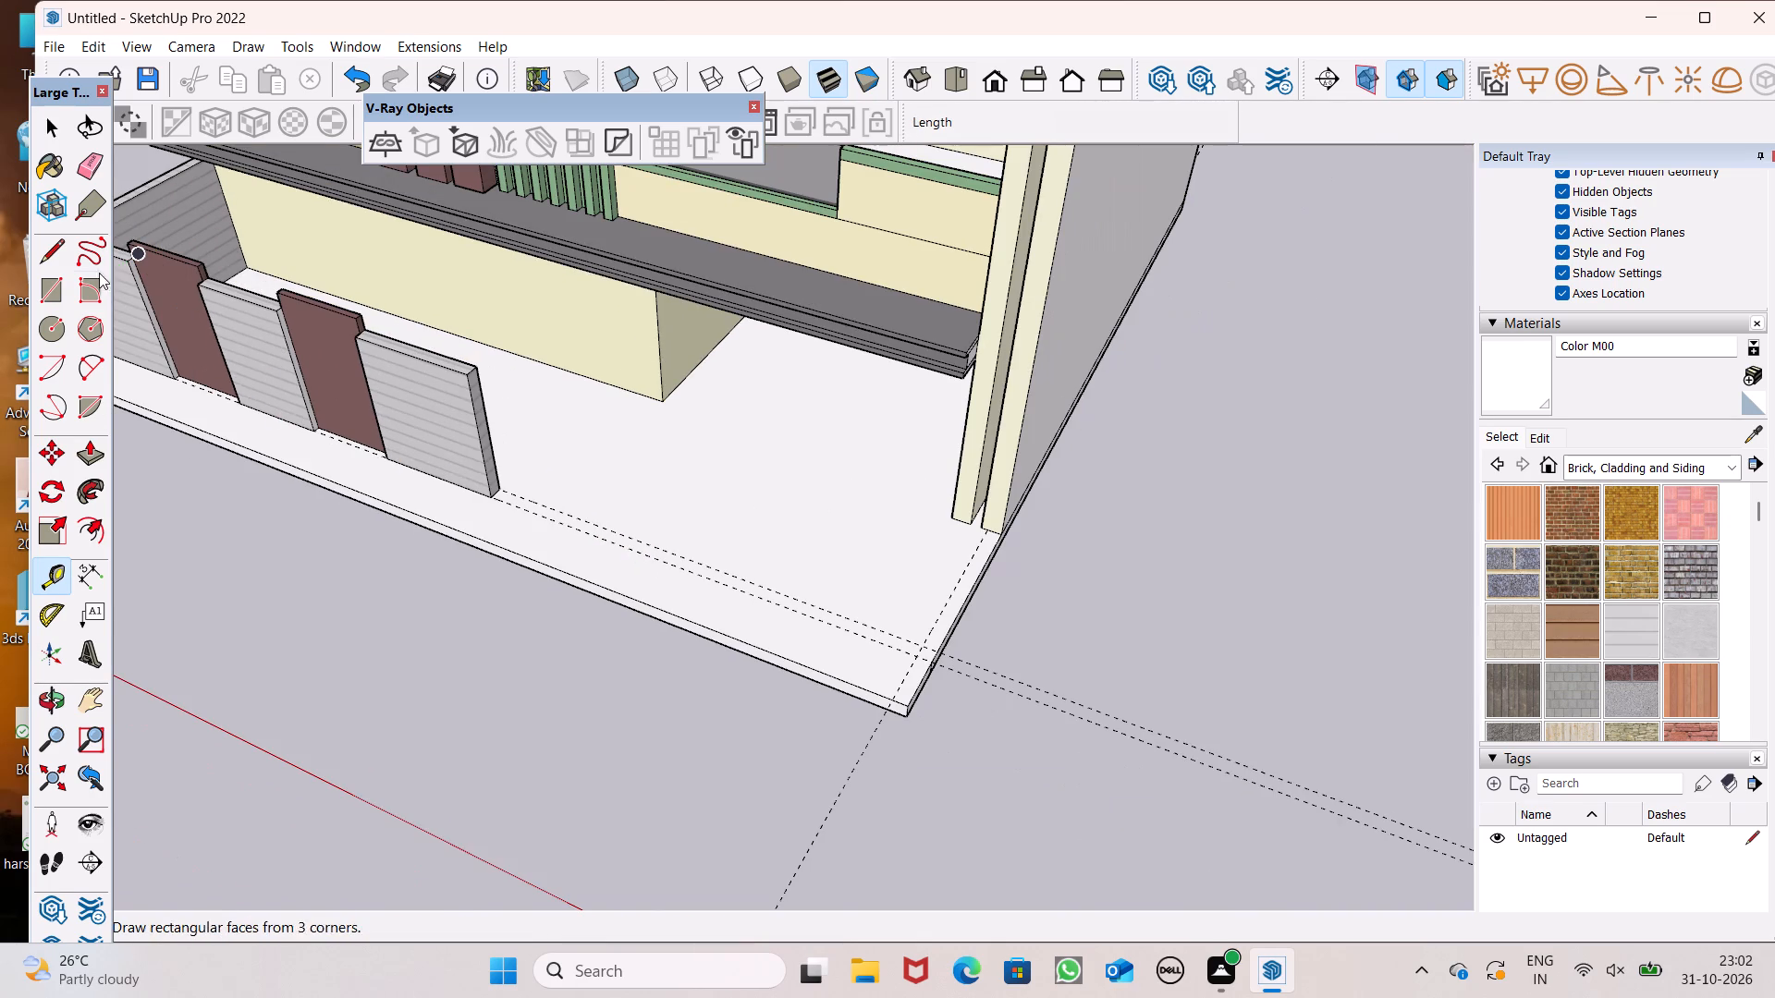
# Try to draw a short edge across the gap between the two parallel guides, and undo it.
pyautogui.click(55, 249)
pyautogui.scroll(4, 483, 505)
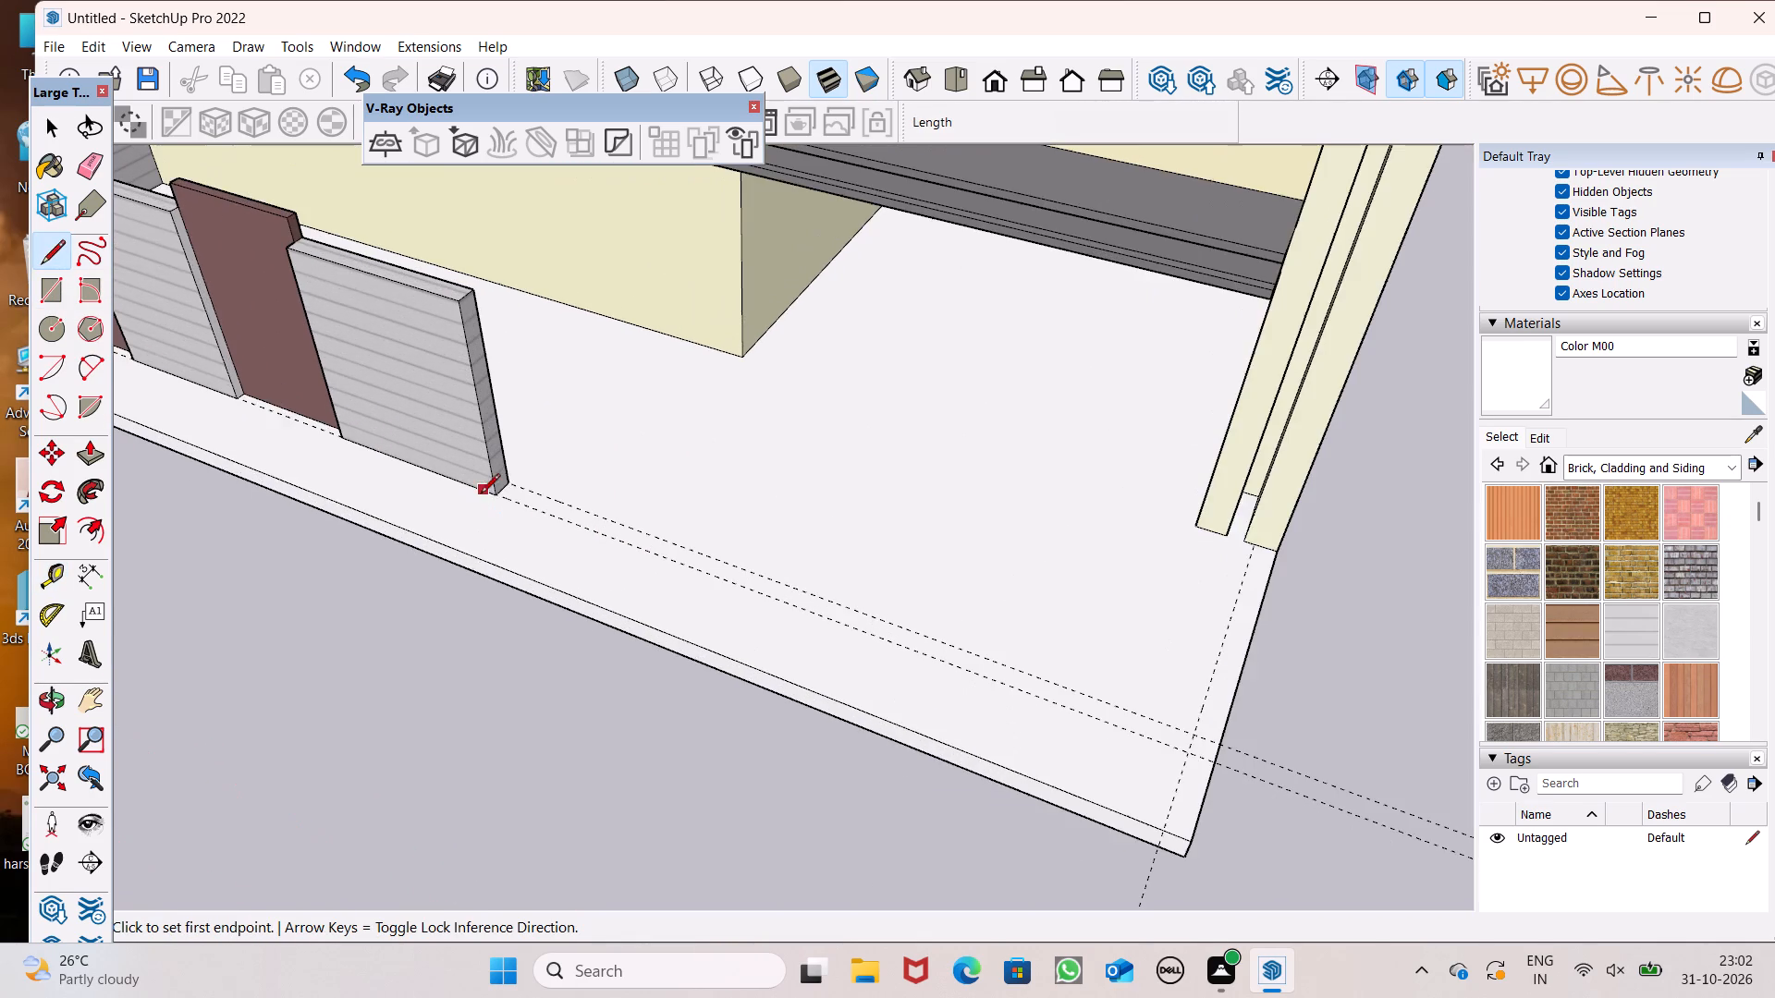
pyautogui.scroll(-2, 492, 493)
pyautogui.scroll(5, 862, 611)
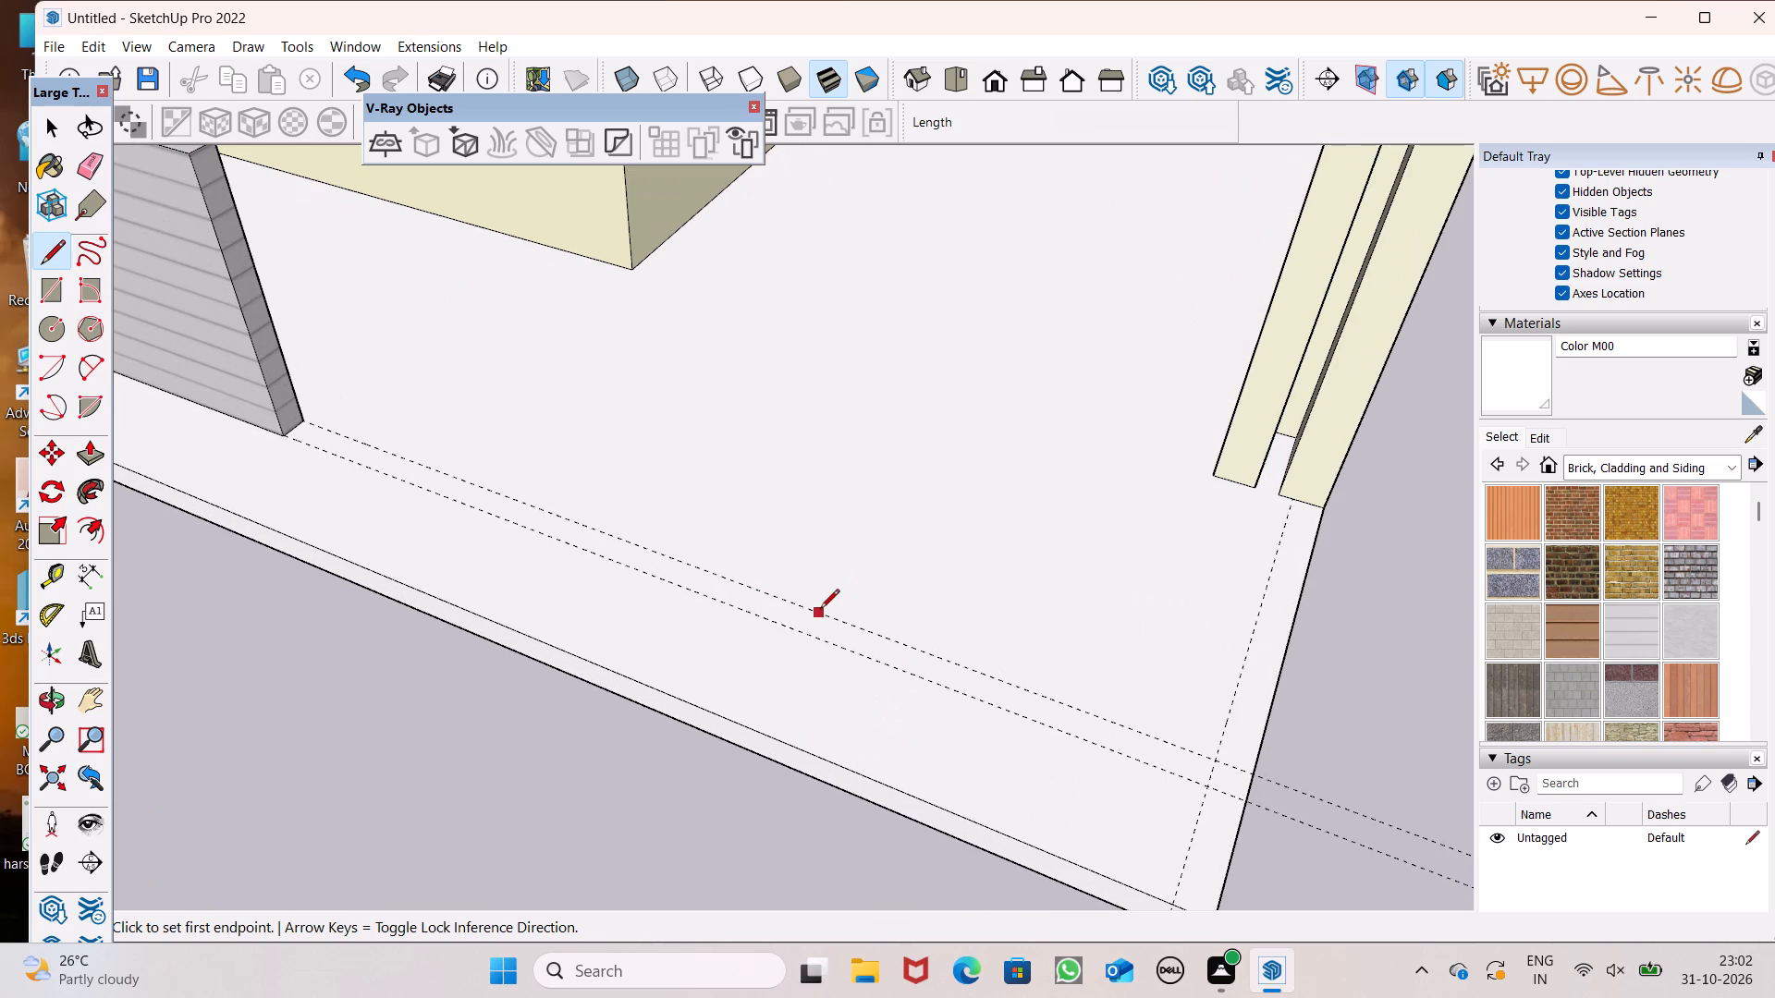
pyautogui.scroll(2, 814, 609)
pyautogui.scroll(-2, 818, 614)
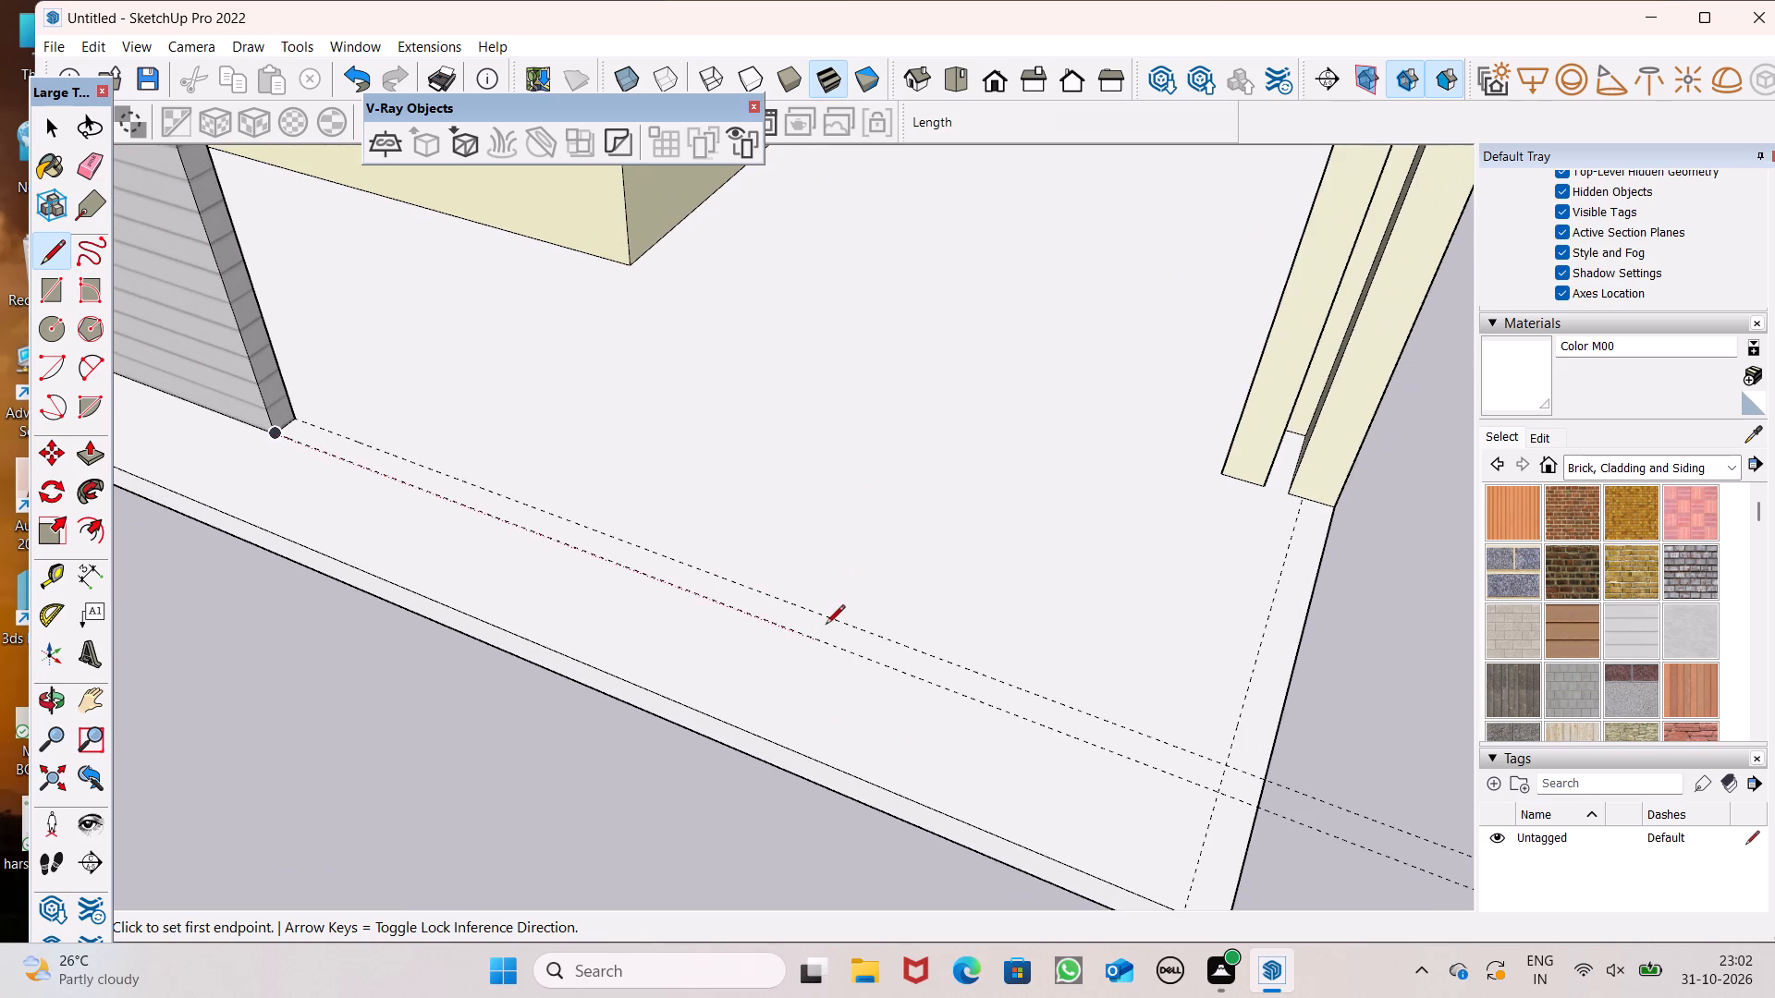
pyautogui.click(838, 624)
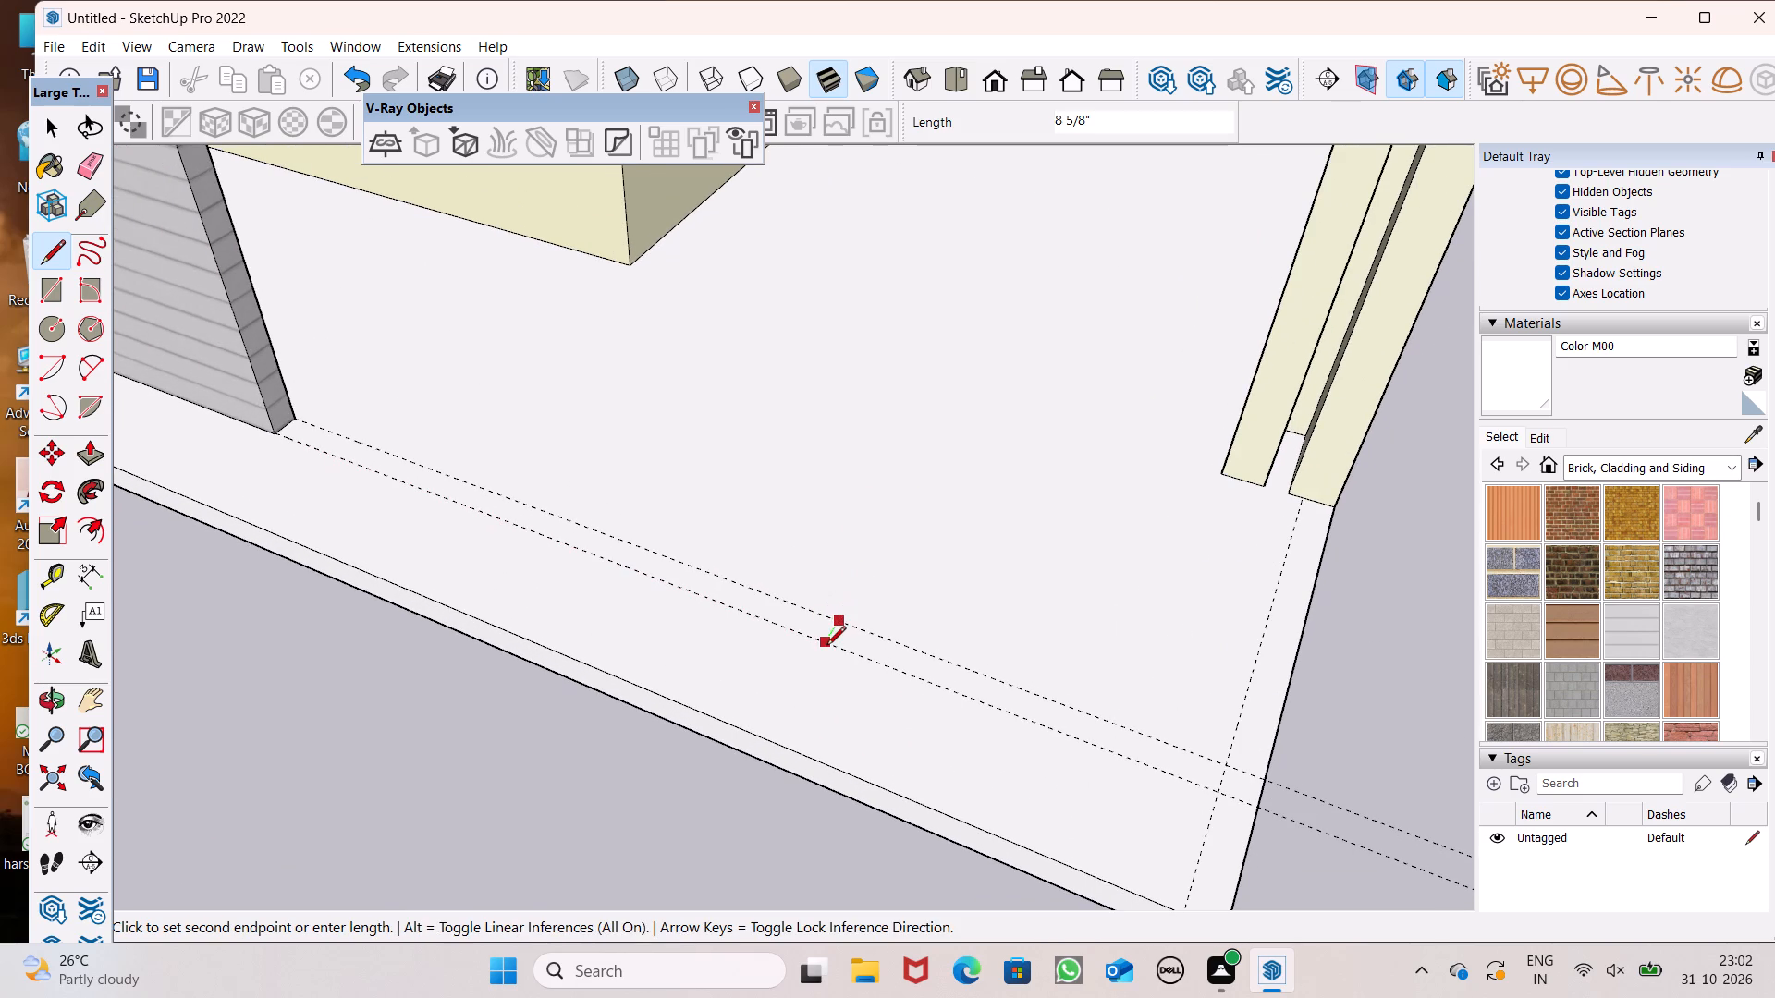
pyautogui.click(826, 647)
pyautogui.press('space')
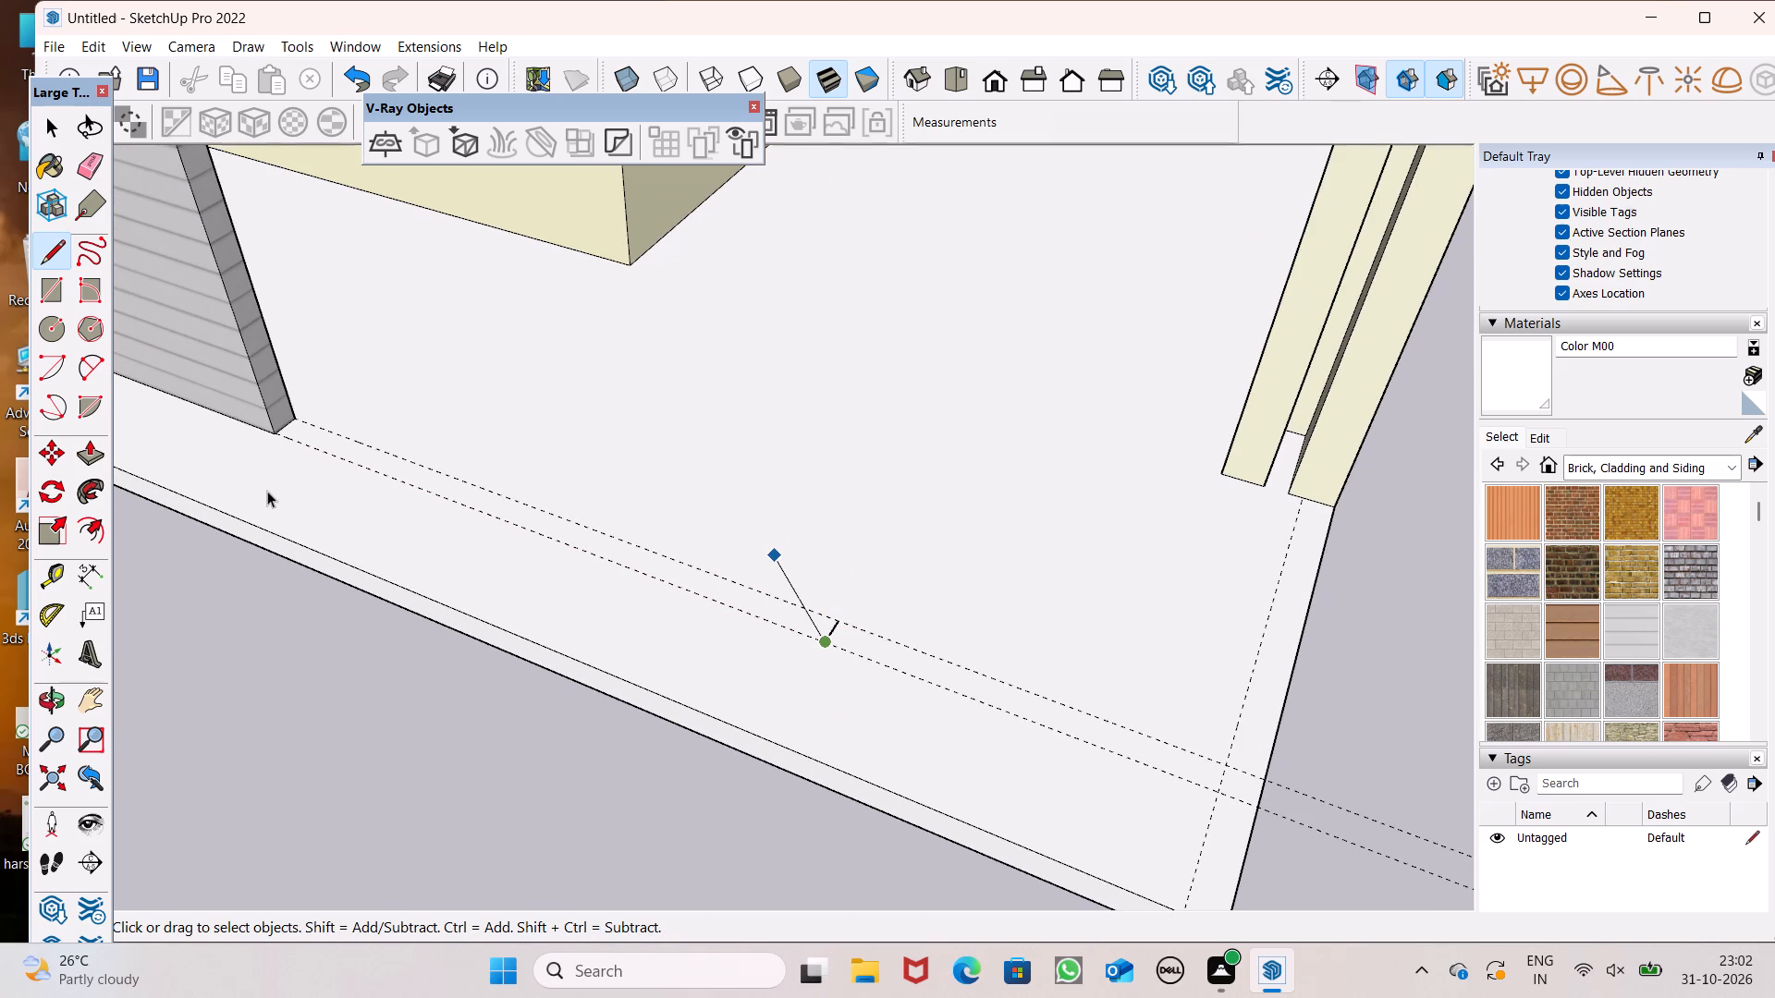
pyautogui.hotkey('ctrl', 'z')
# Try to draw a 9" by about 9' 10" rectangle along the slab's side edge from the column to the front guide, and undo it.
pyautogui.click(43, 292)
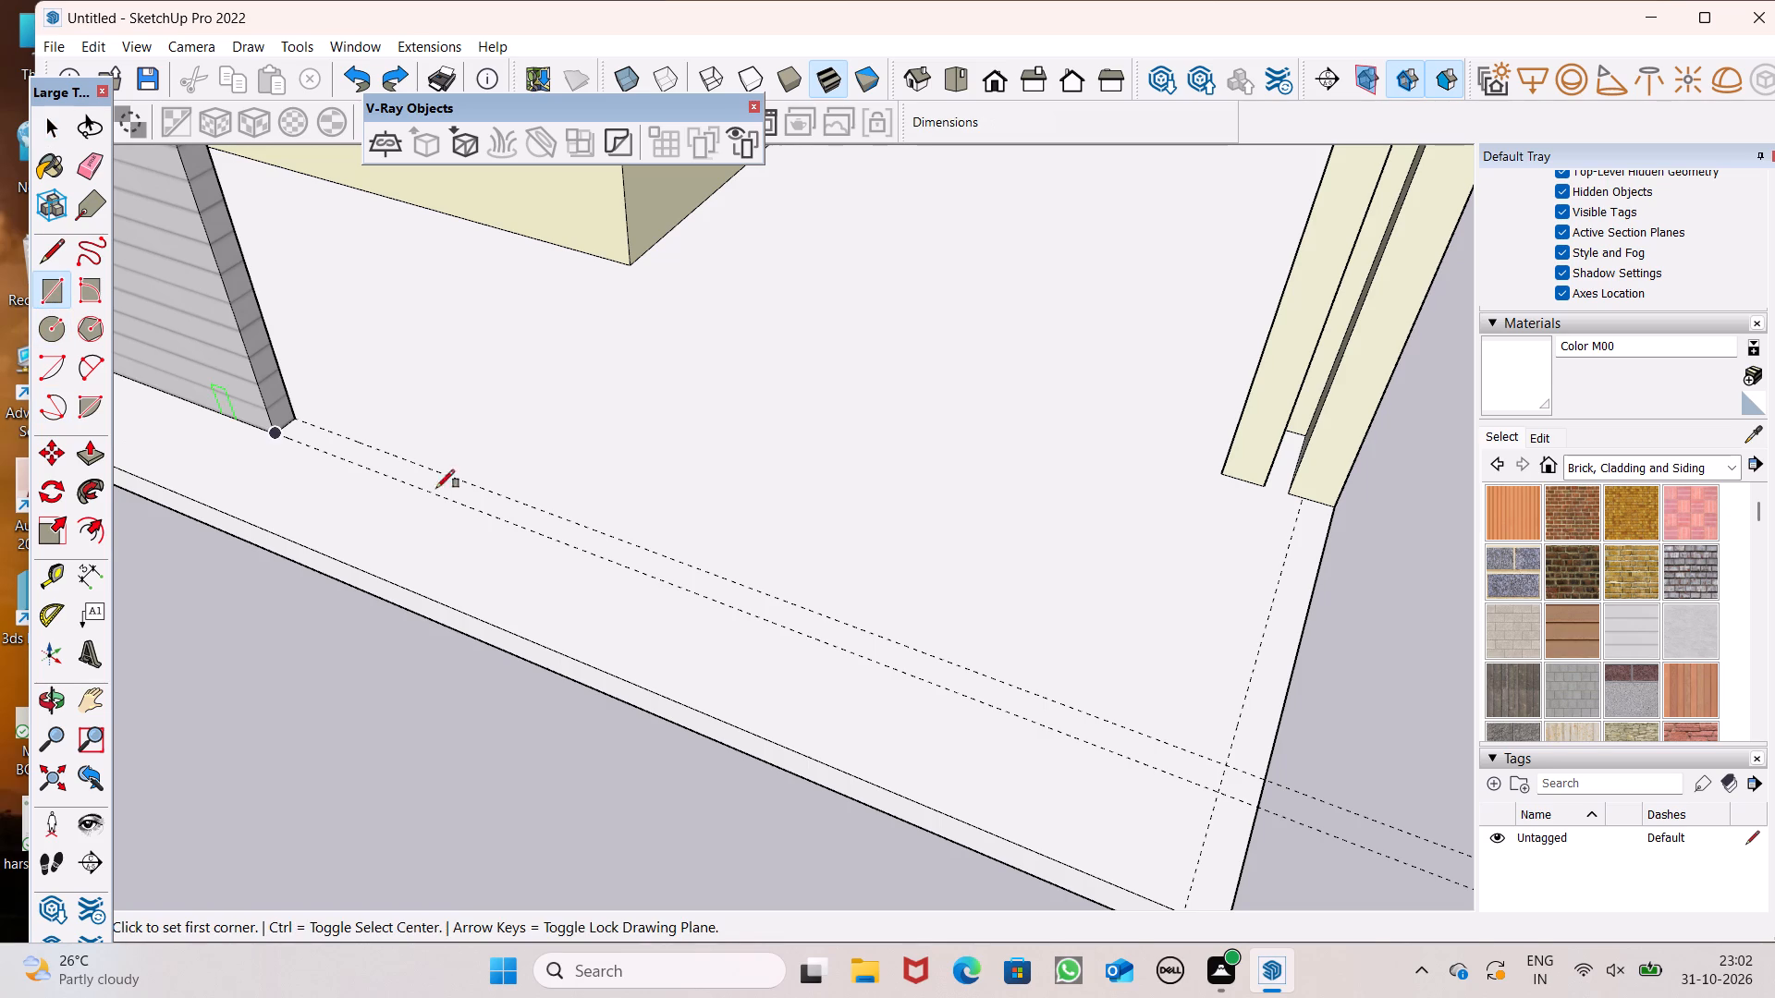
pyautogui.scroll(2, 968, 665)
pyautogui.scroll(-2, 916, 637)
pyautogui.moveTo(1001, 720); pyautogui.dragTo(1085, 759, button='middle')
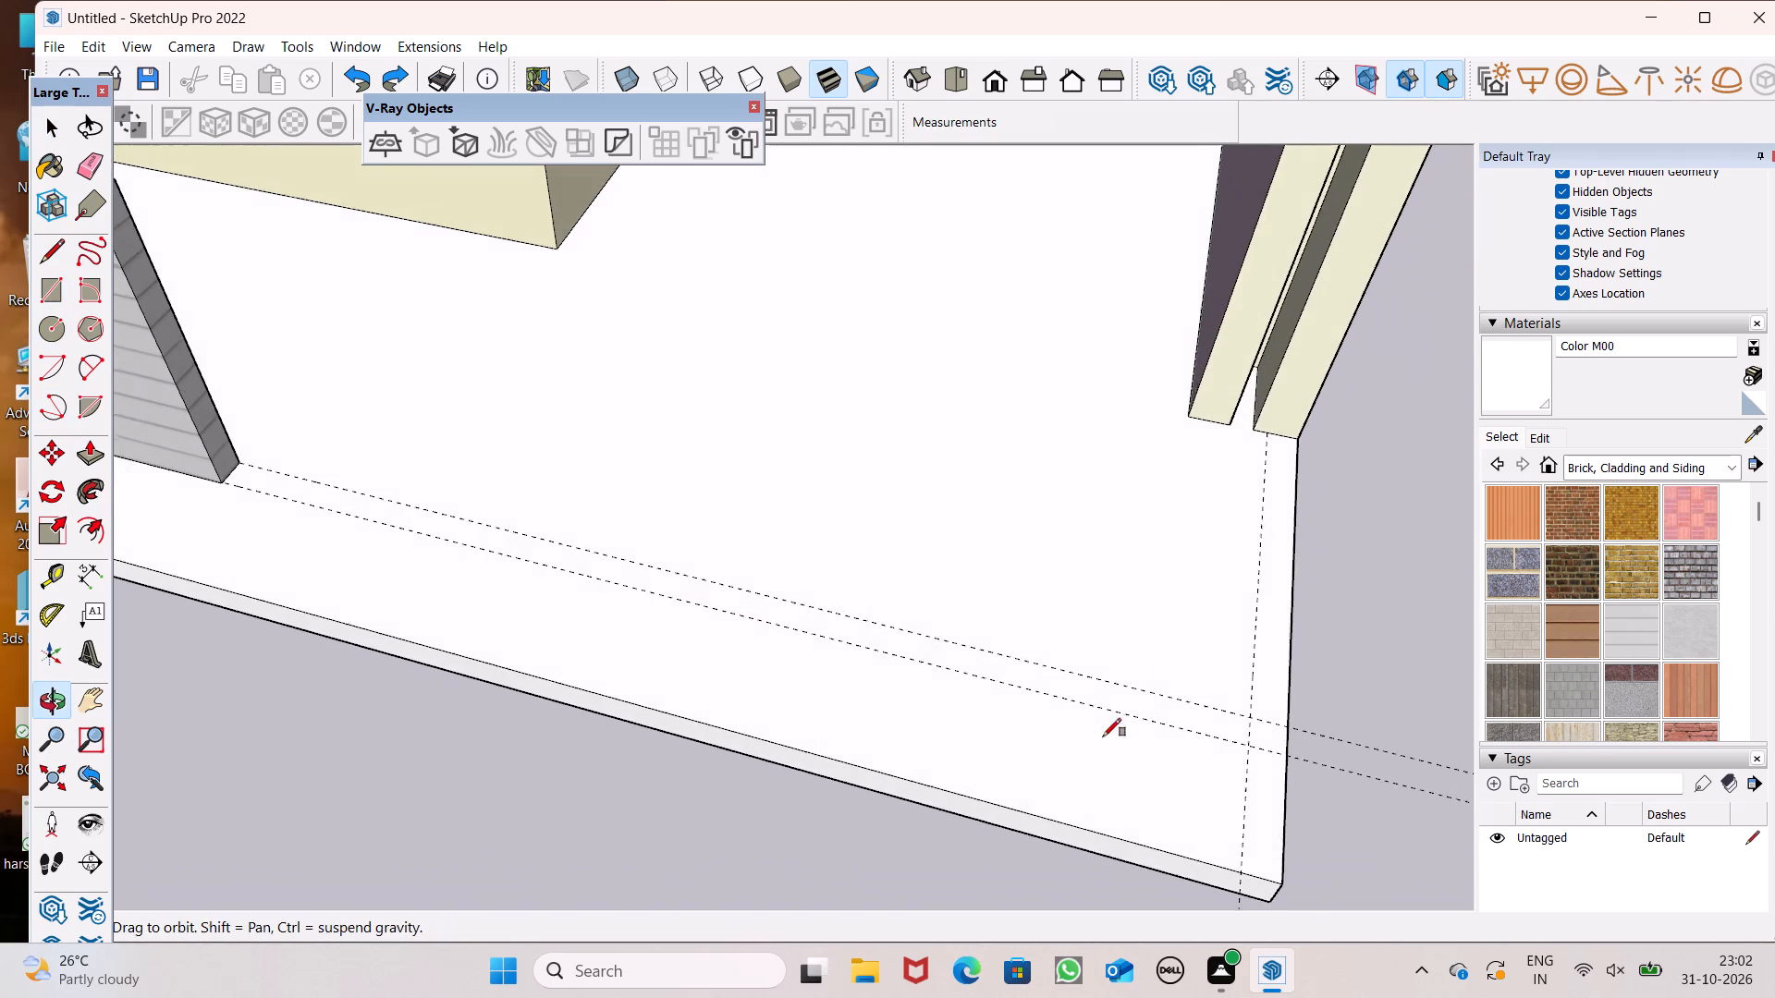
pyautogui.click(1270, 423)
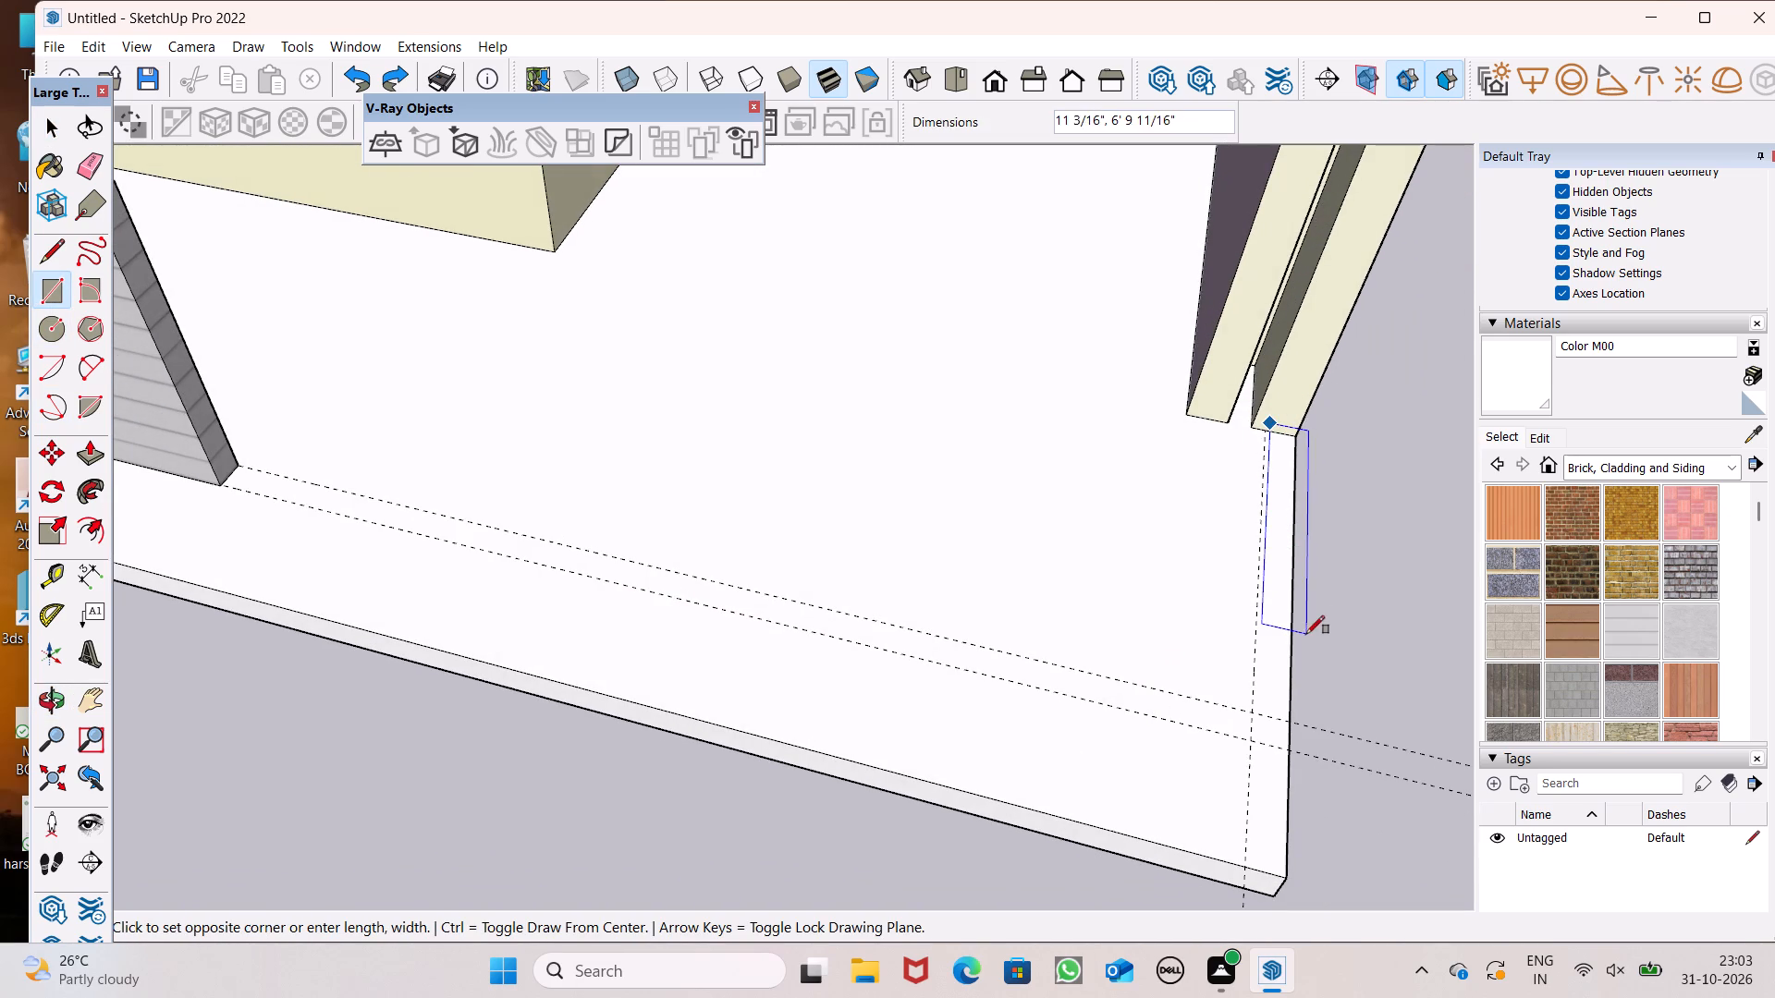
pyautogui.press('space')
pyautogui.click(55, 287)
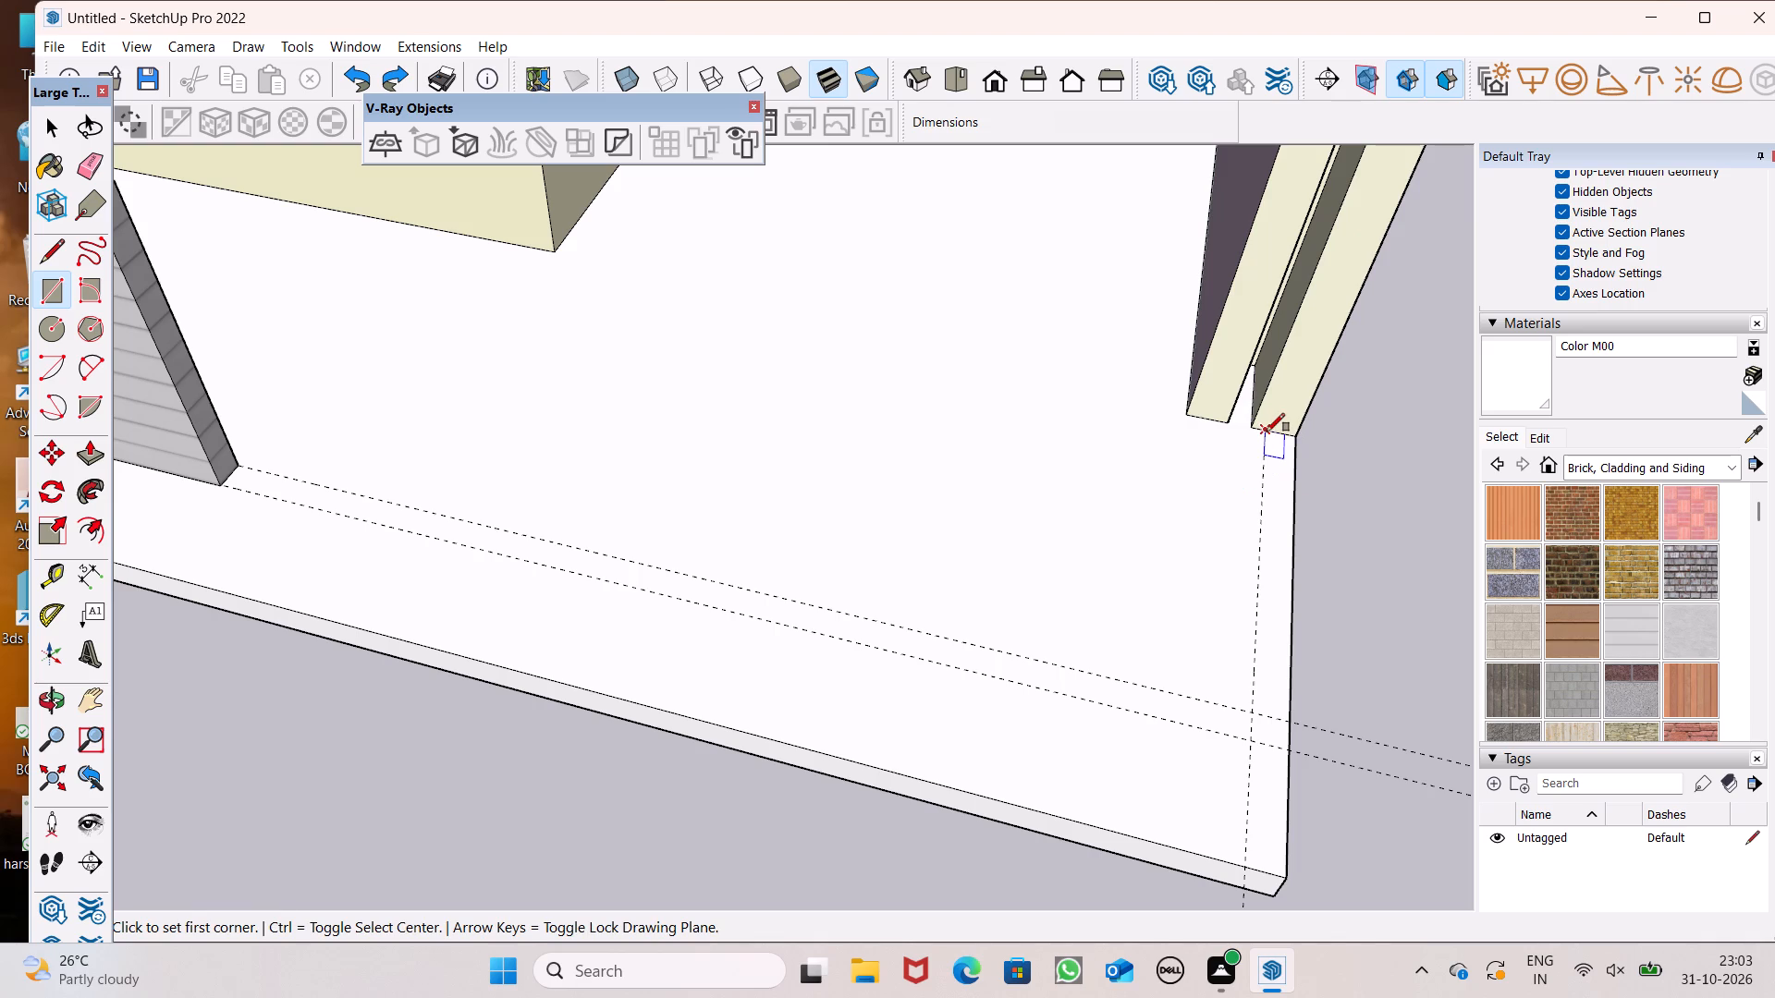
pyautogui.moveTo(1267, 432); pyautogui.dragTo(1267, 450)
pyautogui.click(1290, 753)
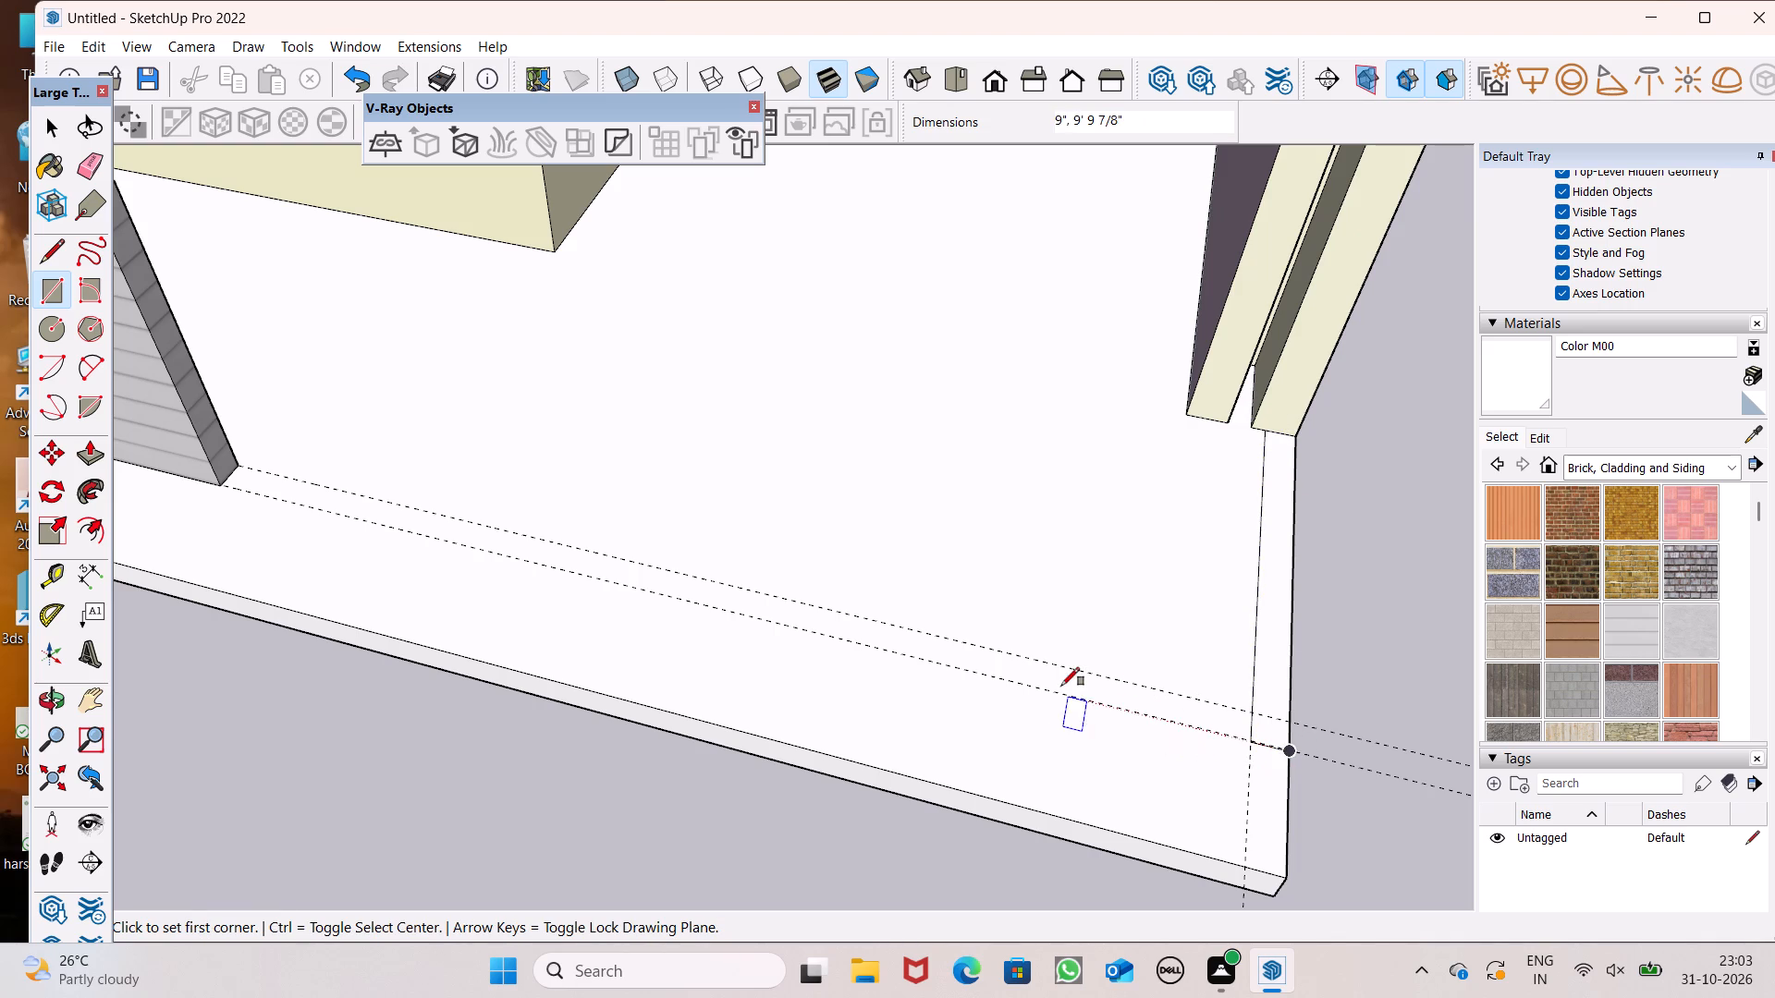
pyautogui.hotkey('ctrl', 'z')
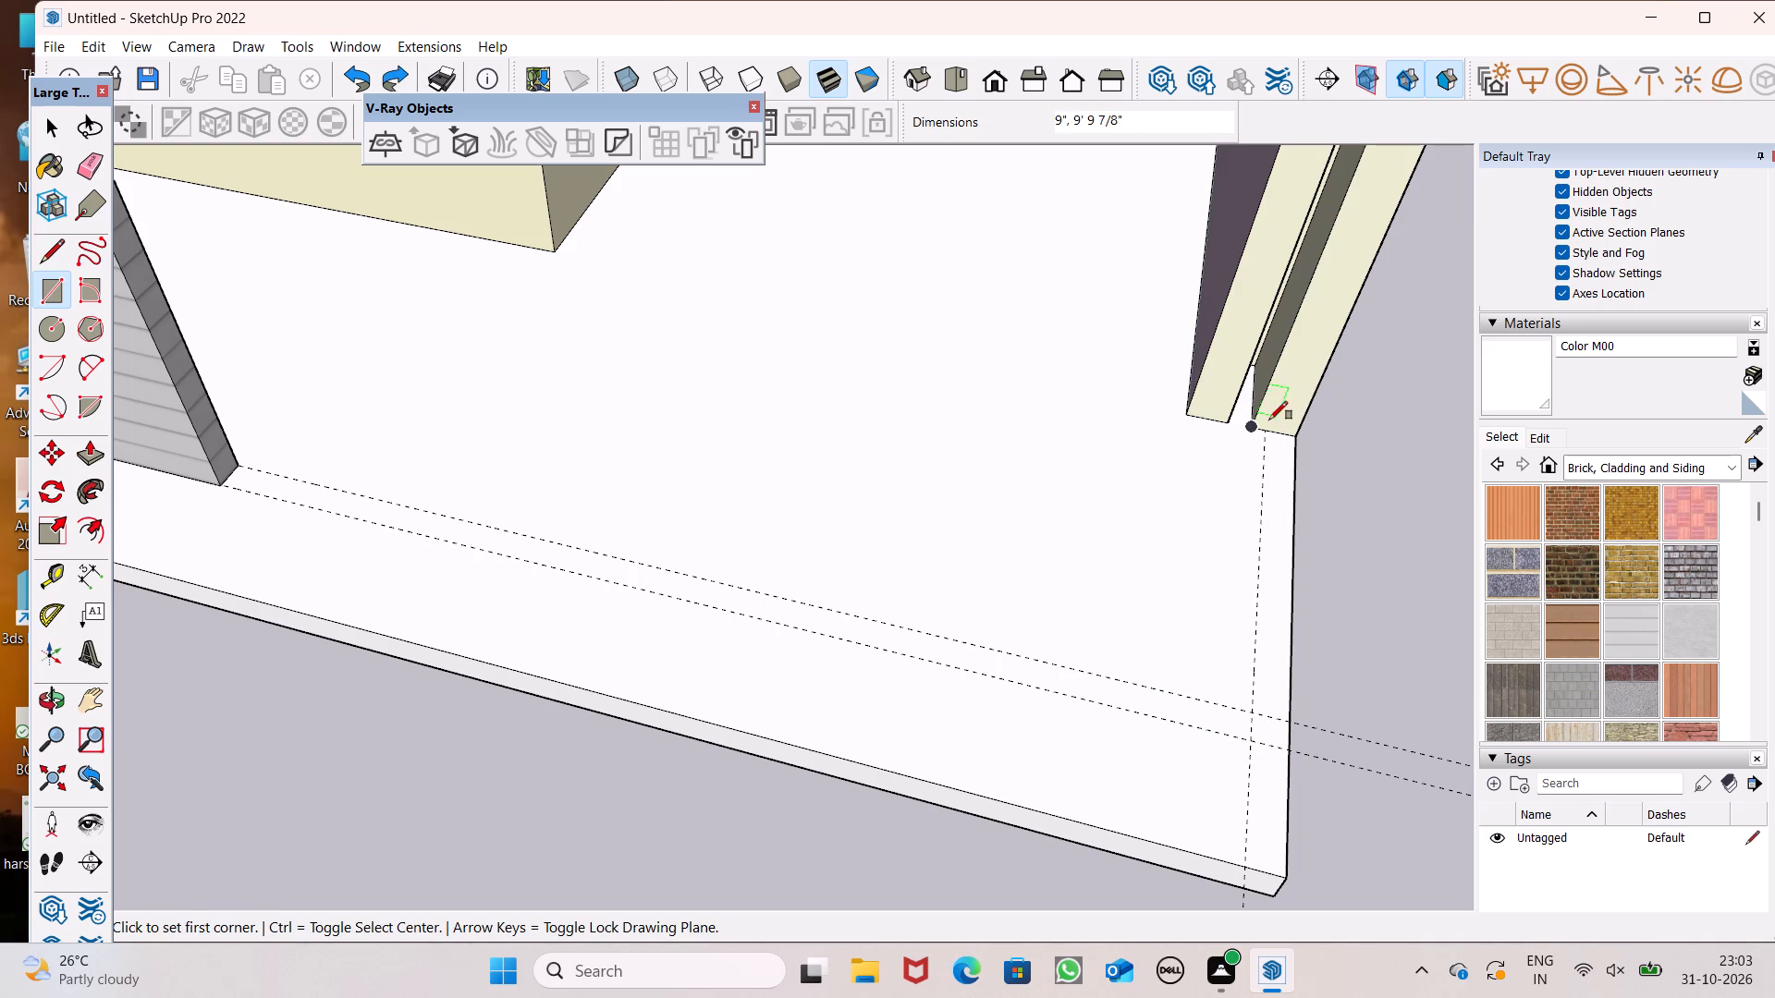
# Draw a rectangle 9" wide and about 9' 10" long along the slab's side edge, from the column to the front guide.
pyautogui.click(1266, 432)
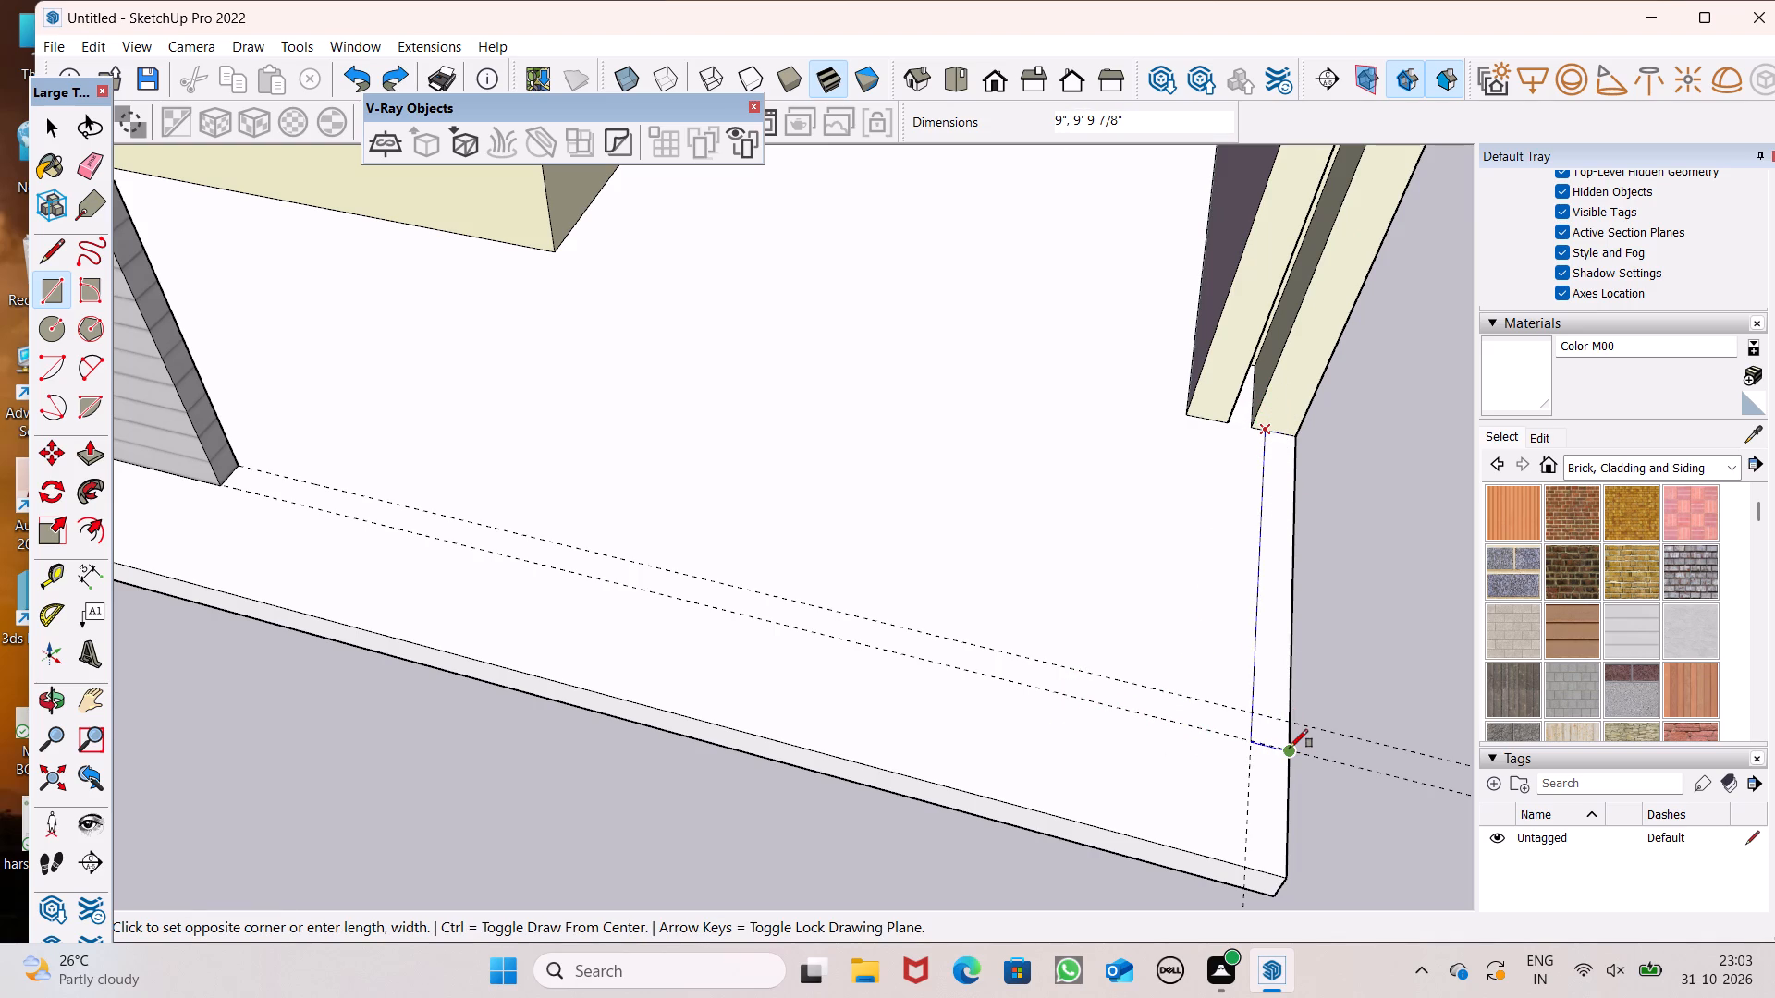
pyautogui.scroll(13, 1284, 754)
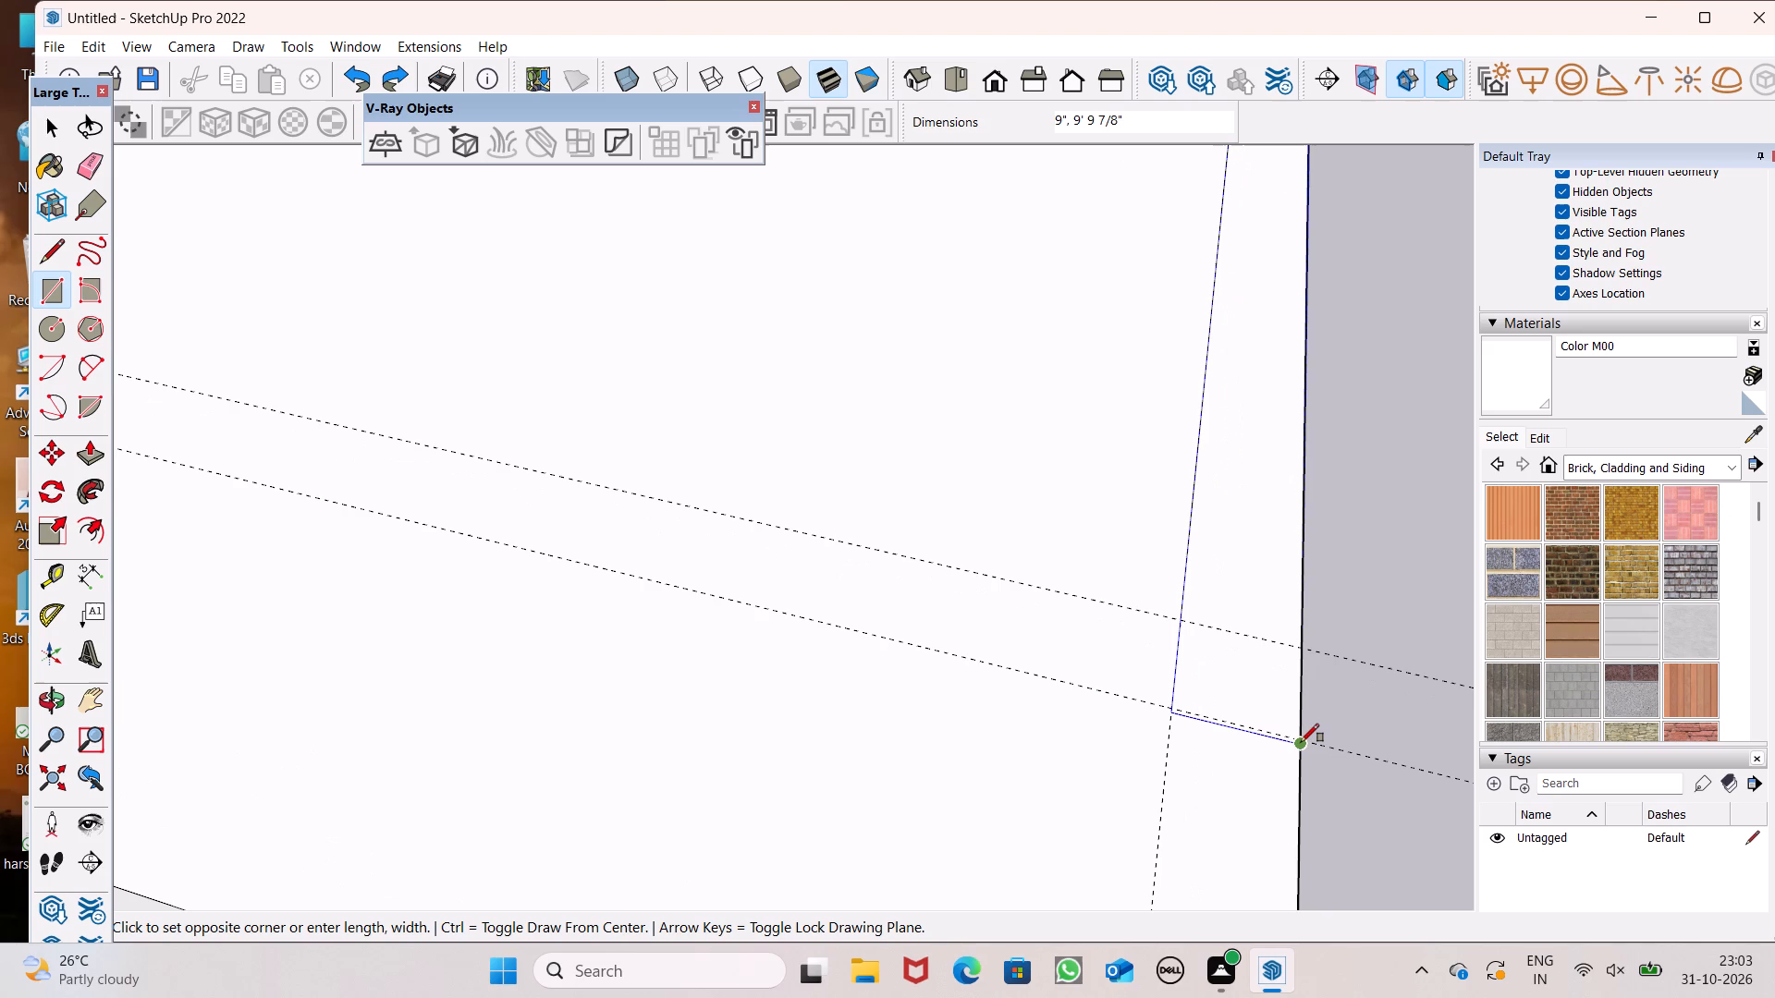
pyautogui.scroll(8, 1290, 766)
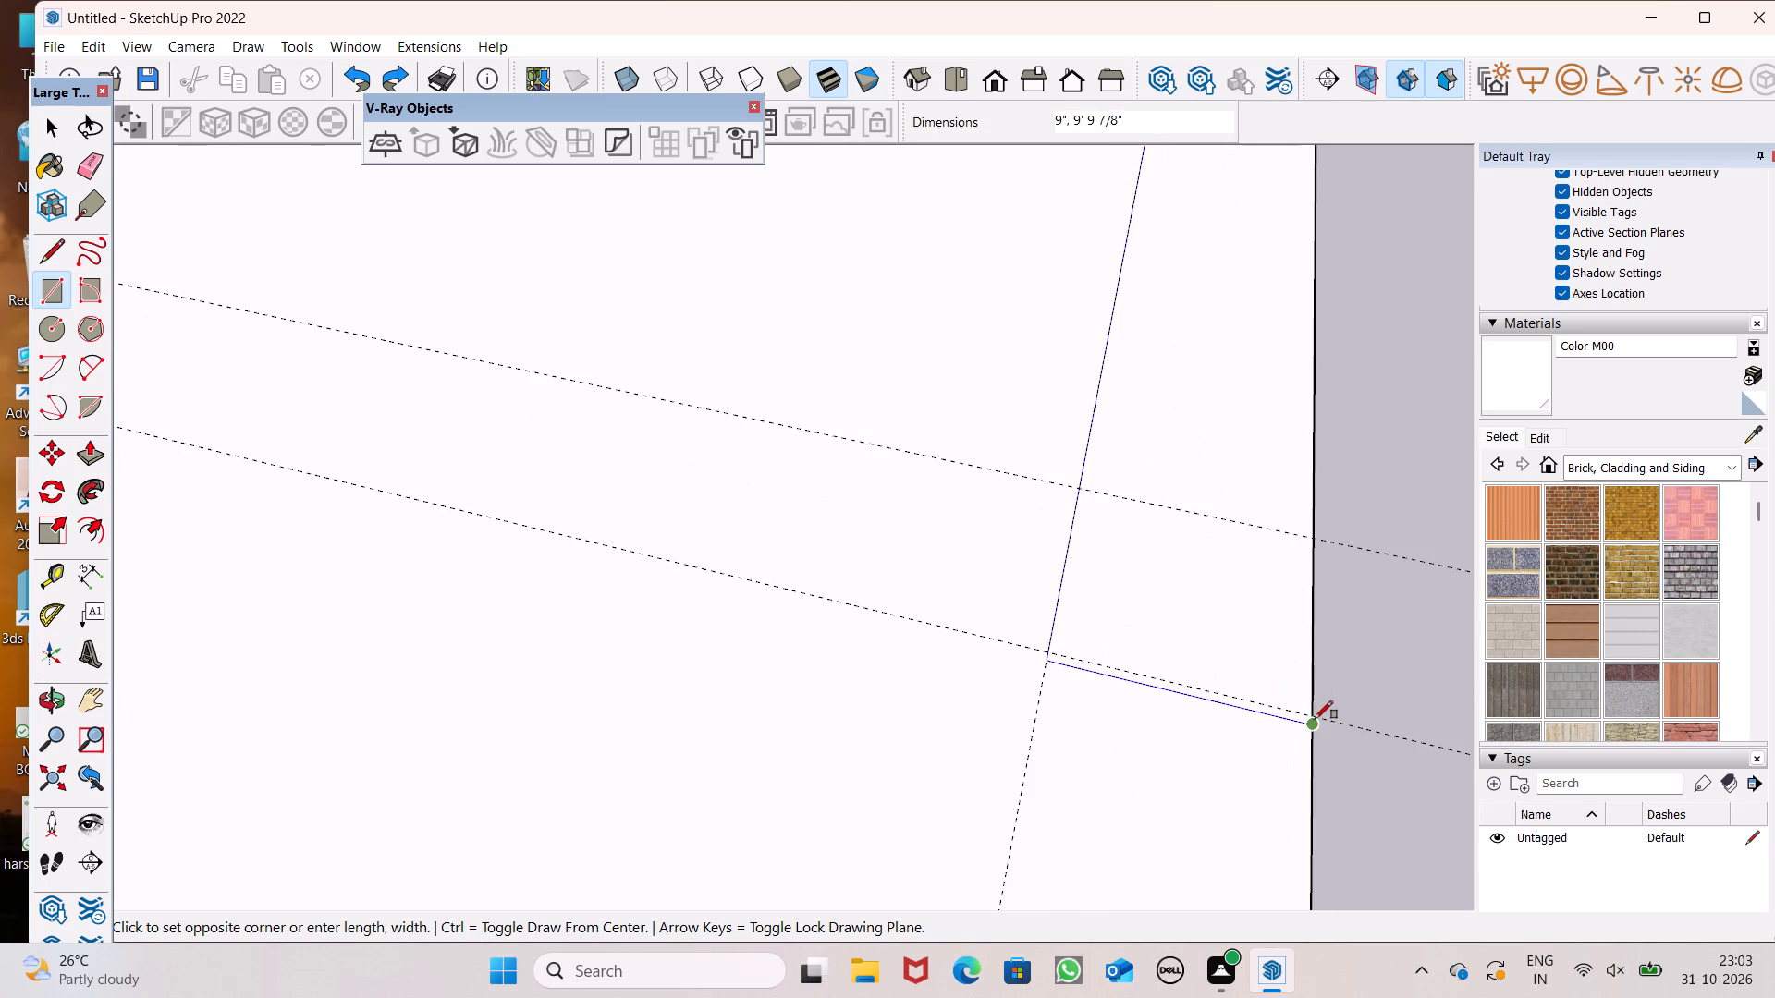
pyautogui.click(1316, 712)
pyautogui.scroll(-6, 1157, 636)
pyautogui.scroll(-6, 1159, 471)
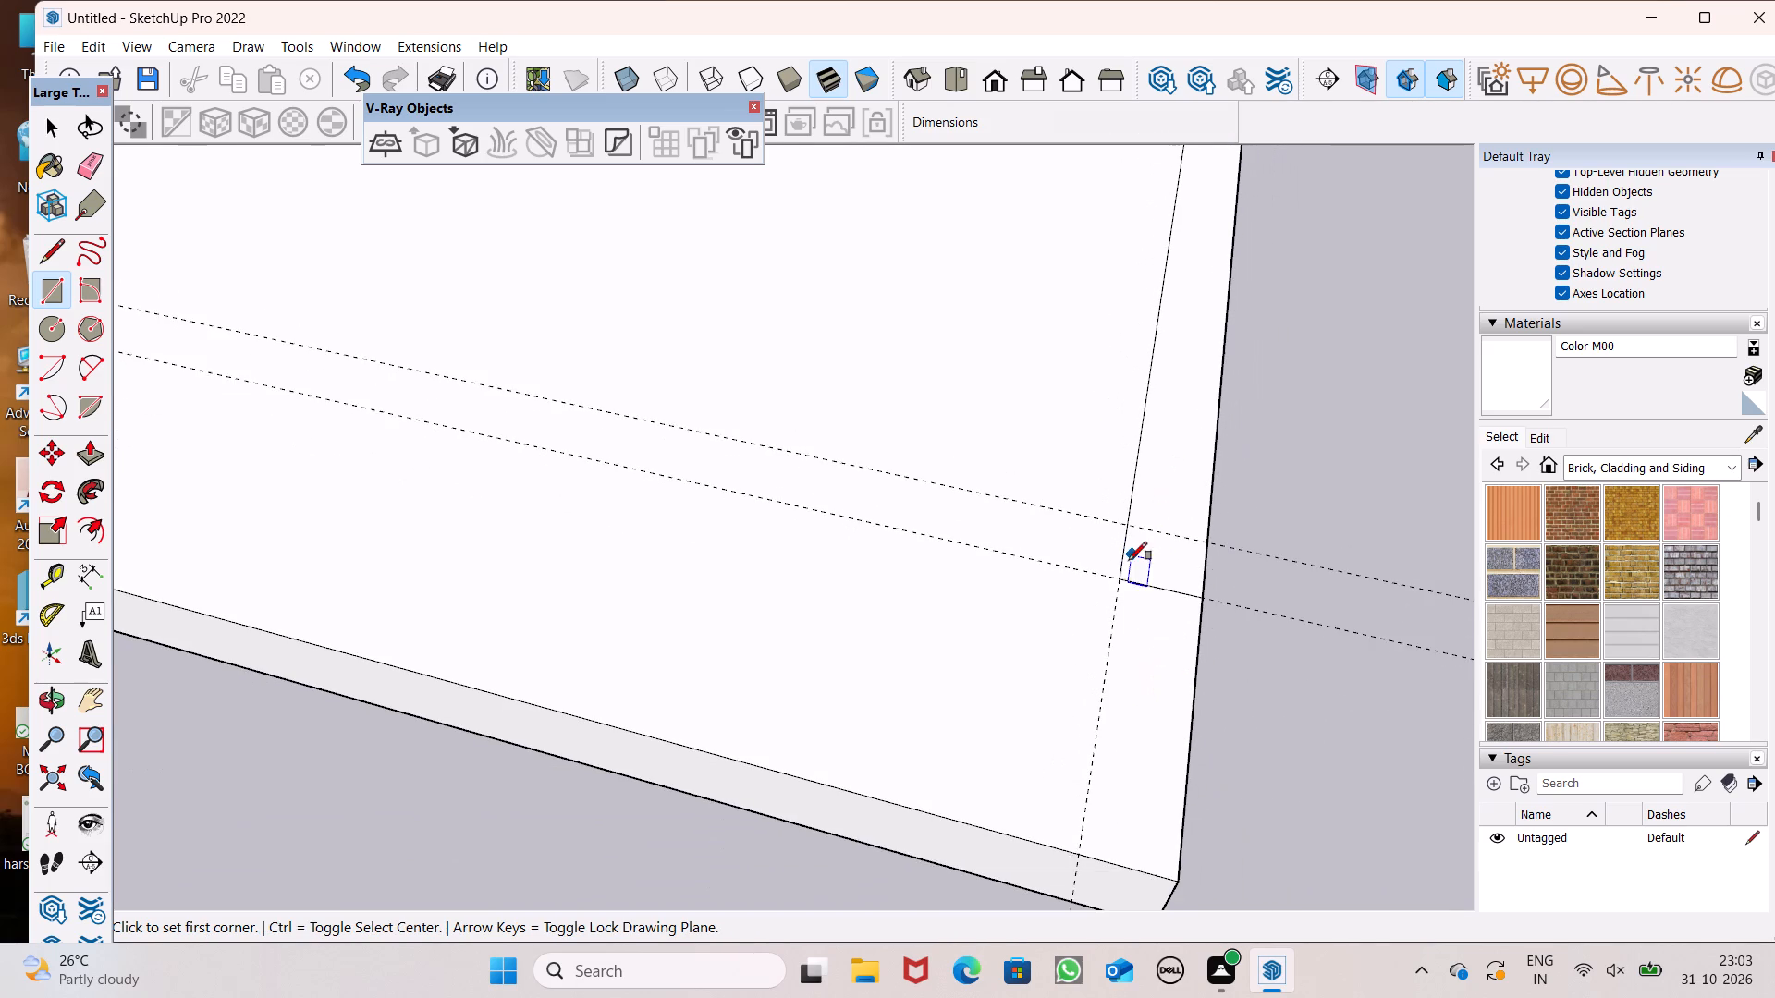
# Draw a rectangle between the two parallel guides, running from the side strip partway toward the boundary wall.
pyautogui.middleClick(1129, 562)
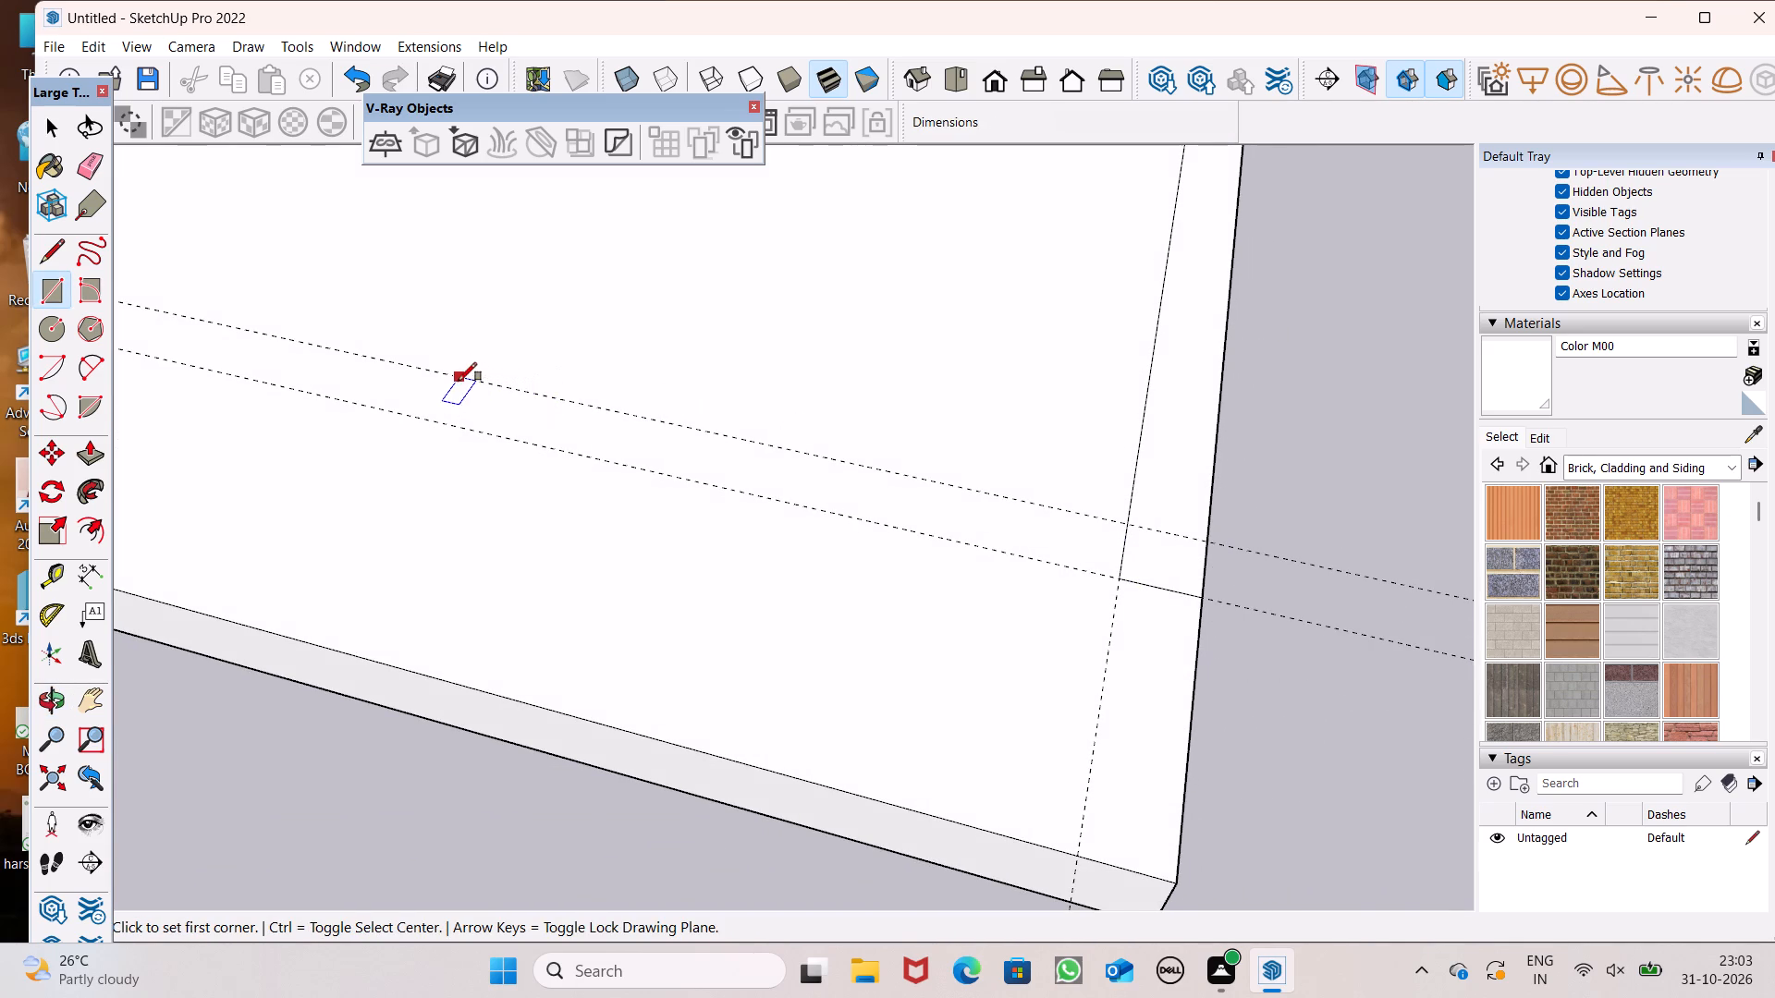
pyautogui.click(459, 378)
pyautogui.moveTo(1113, 574); pyautogui.dragTo(1102, 560)
# Erase the two parallel guides and the guide along the slab's side edge.
pyautogui.click(75, 167)
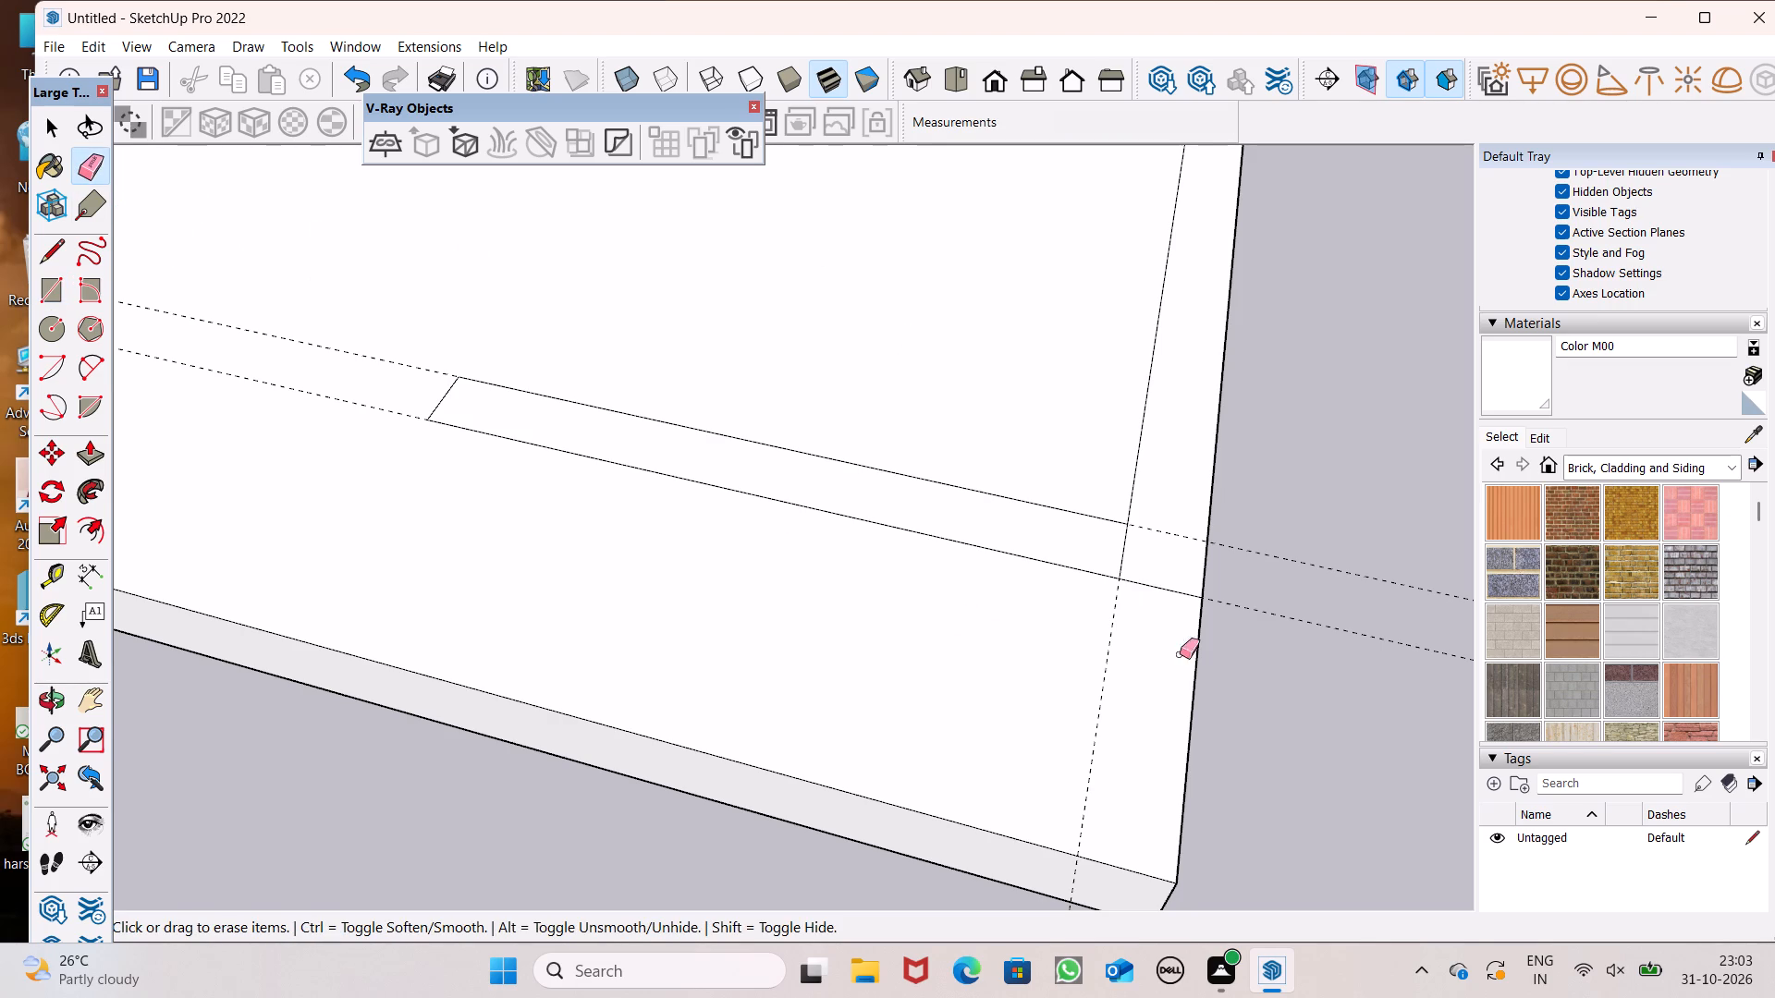
pyautogui.moveTo(1301, 554); pyautogui.dragTo(1272, 621)
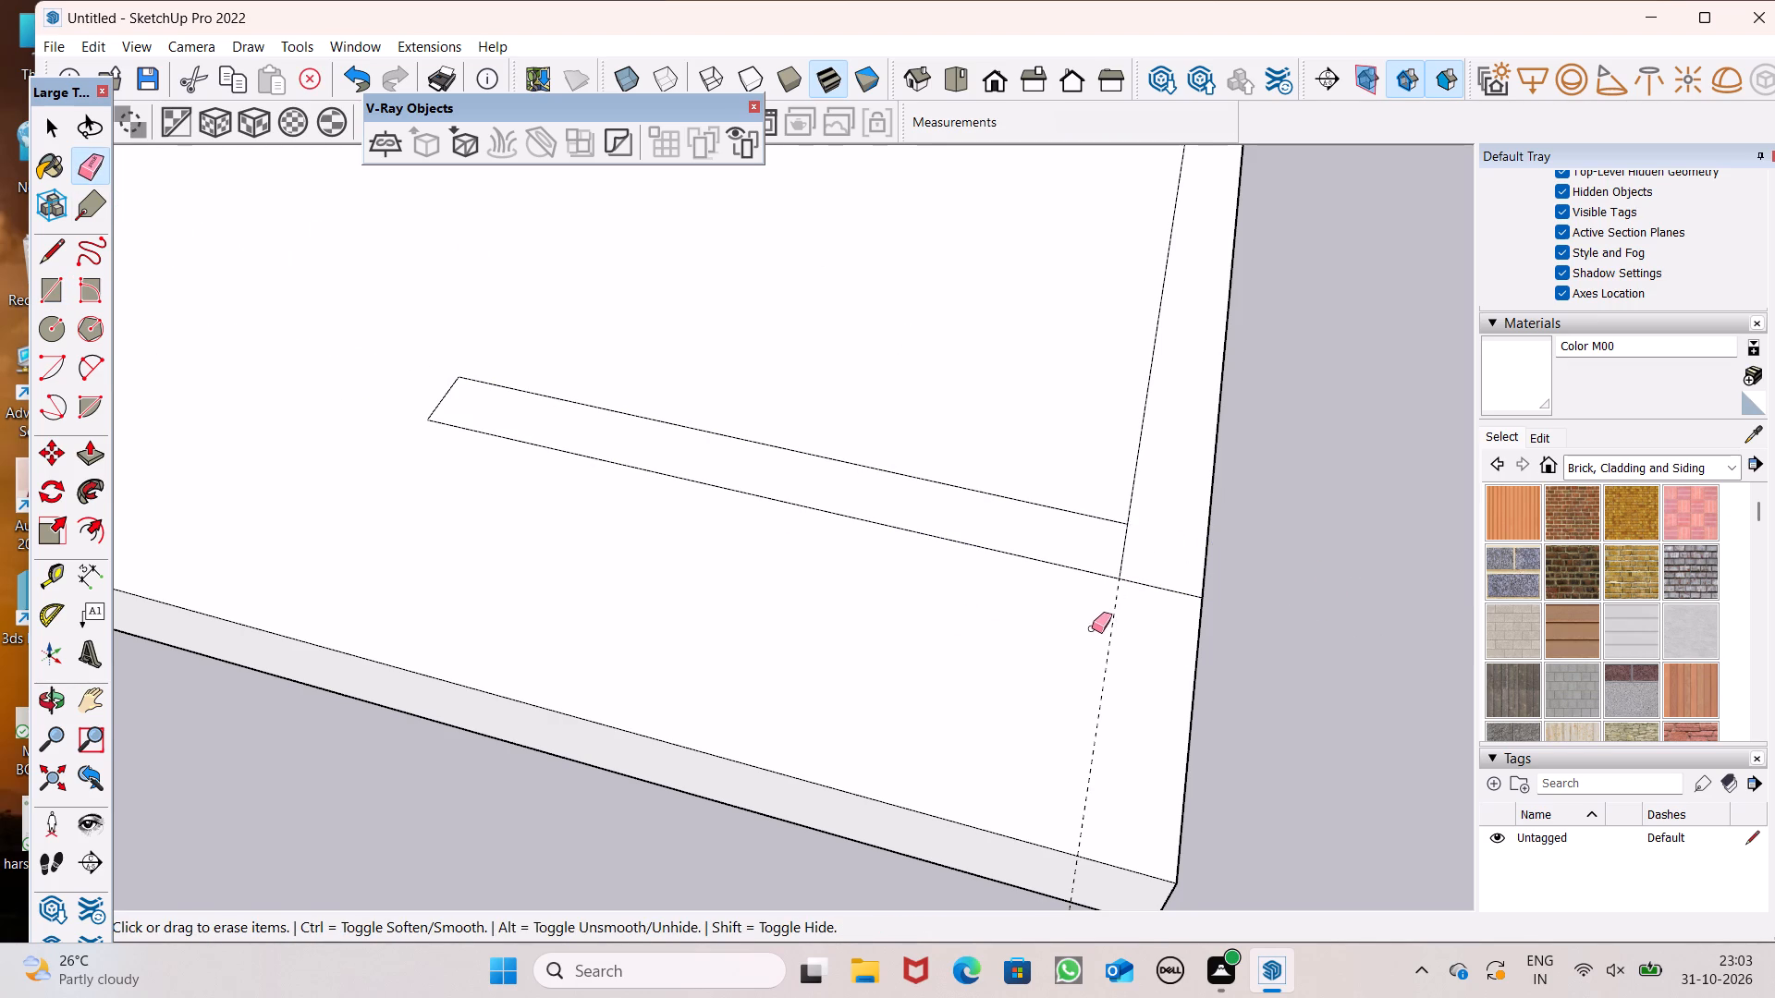
pyautogui.click(1110, 630)
# Erase the short edge separating the two strips so they form one L-shaped outline.
pyautogui.click(1120, 562)
pyautogui.scroll(-6, 1132, 625)
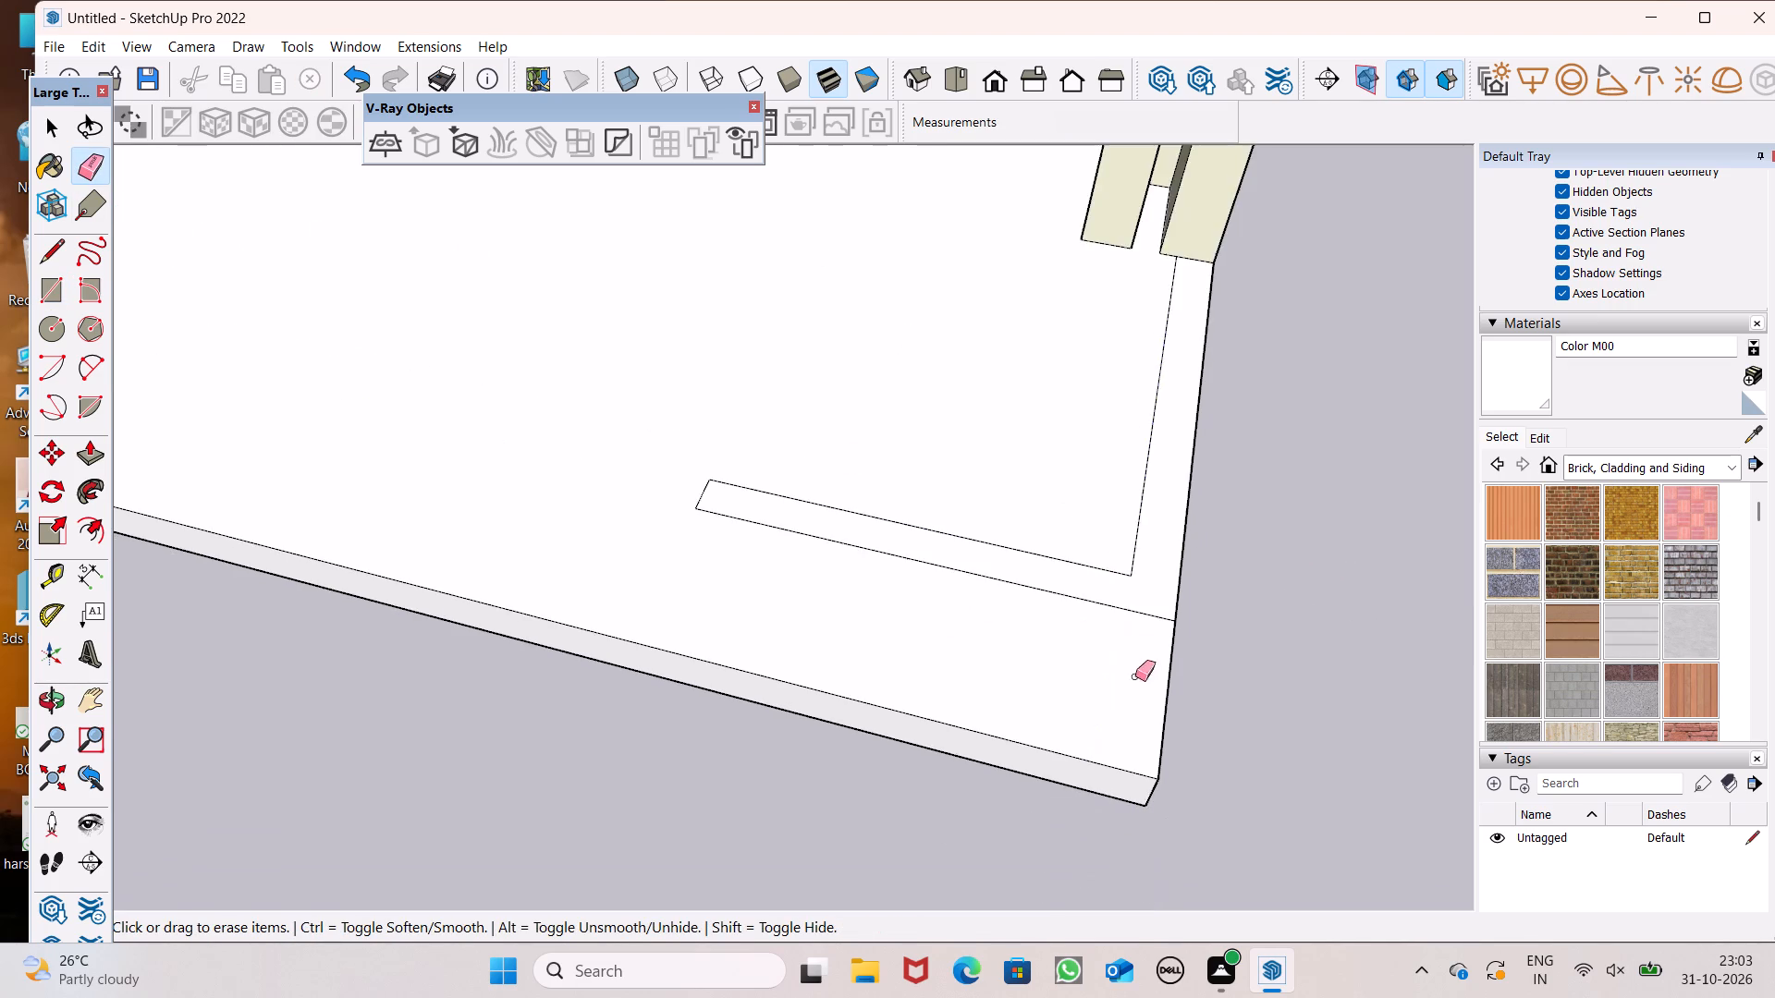
# Push/Pull the L-shaped outline on the base slab up 8' to match the height of the existing boundary wall.
pyautogui.scroll(-7, 1135, 676)
pyautogui.scroll(-4, 856, 527)
pyautogui.moveTo(983, 516); pyautogui.dragTo(1018, 427, button='middle')
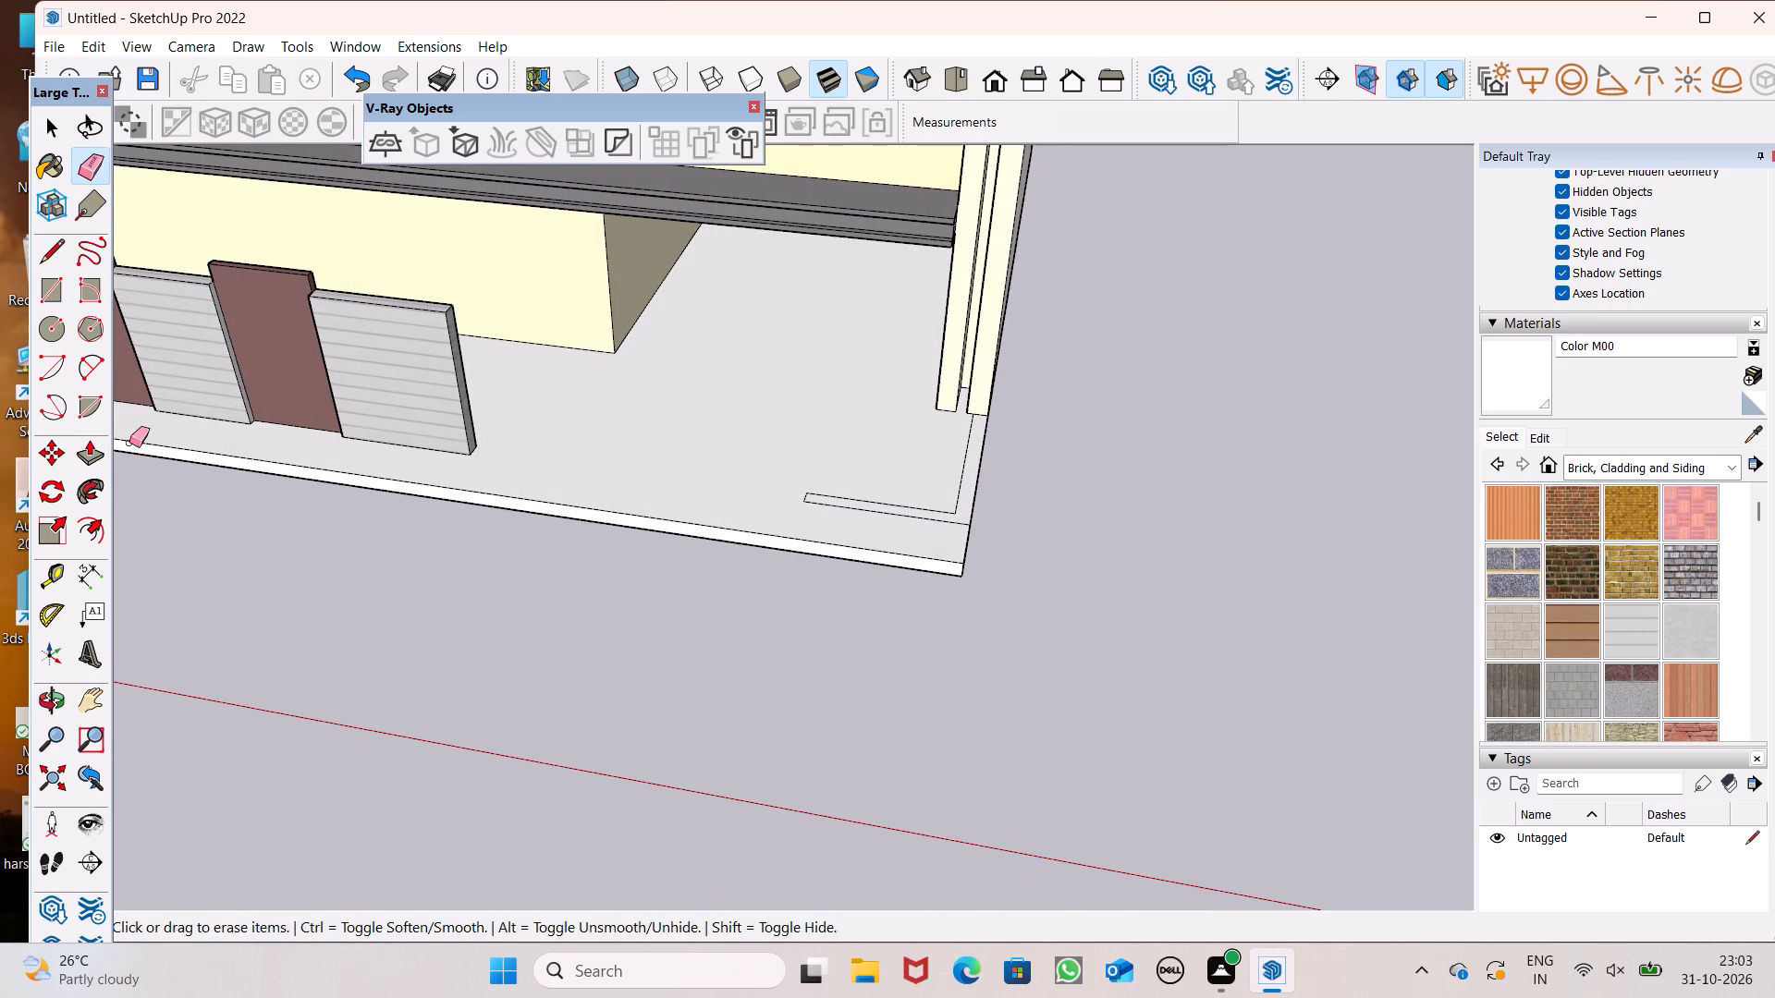
pyautogui.click(101, 464)
pyautogui.scroll(-2, 747, 467)
pyautogui.moveTo(807, 509); pyautogui.dragTo(915, 573, button='middle')
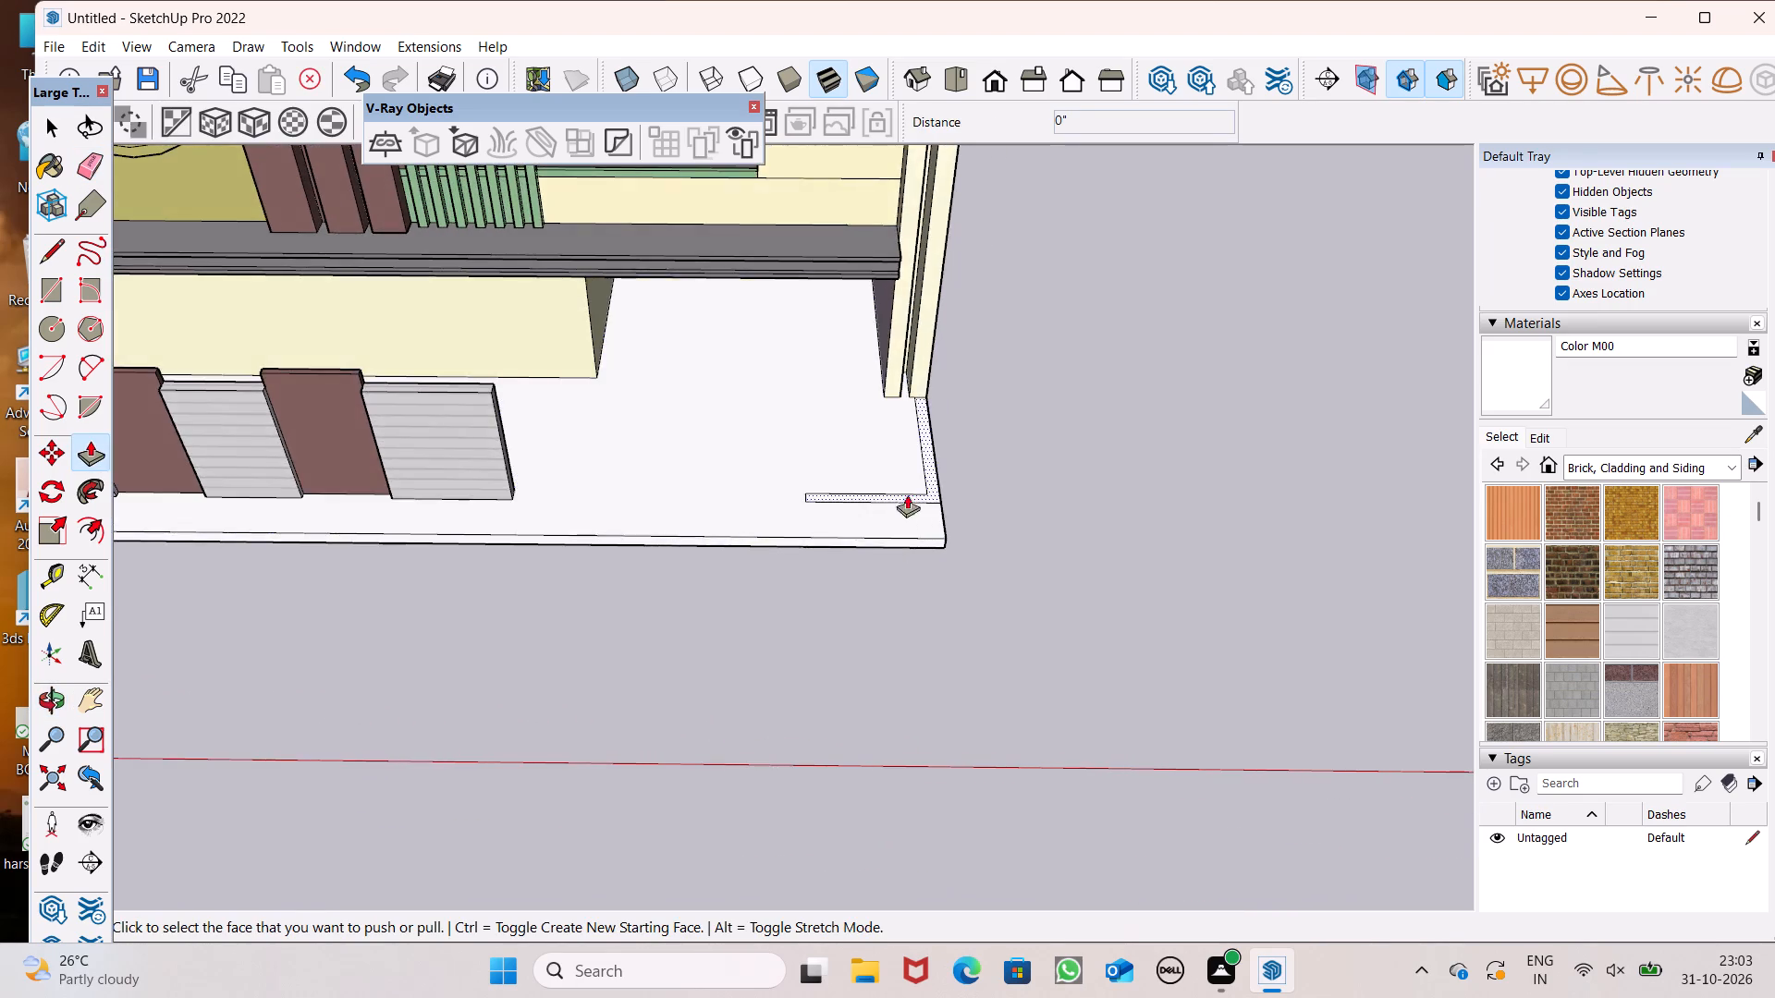
pyautogui.scroll(3, 935, 481)
pyautogui.keyDown('ctrl'); pyautogui.moveTo(930, 499); pyautogui.dragTo(299, 364); pyautogui.keyUp('ctrl')
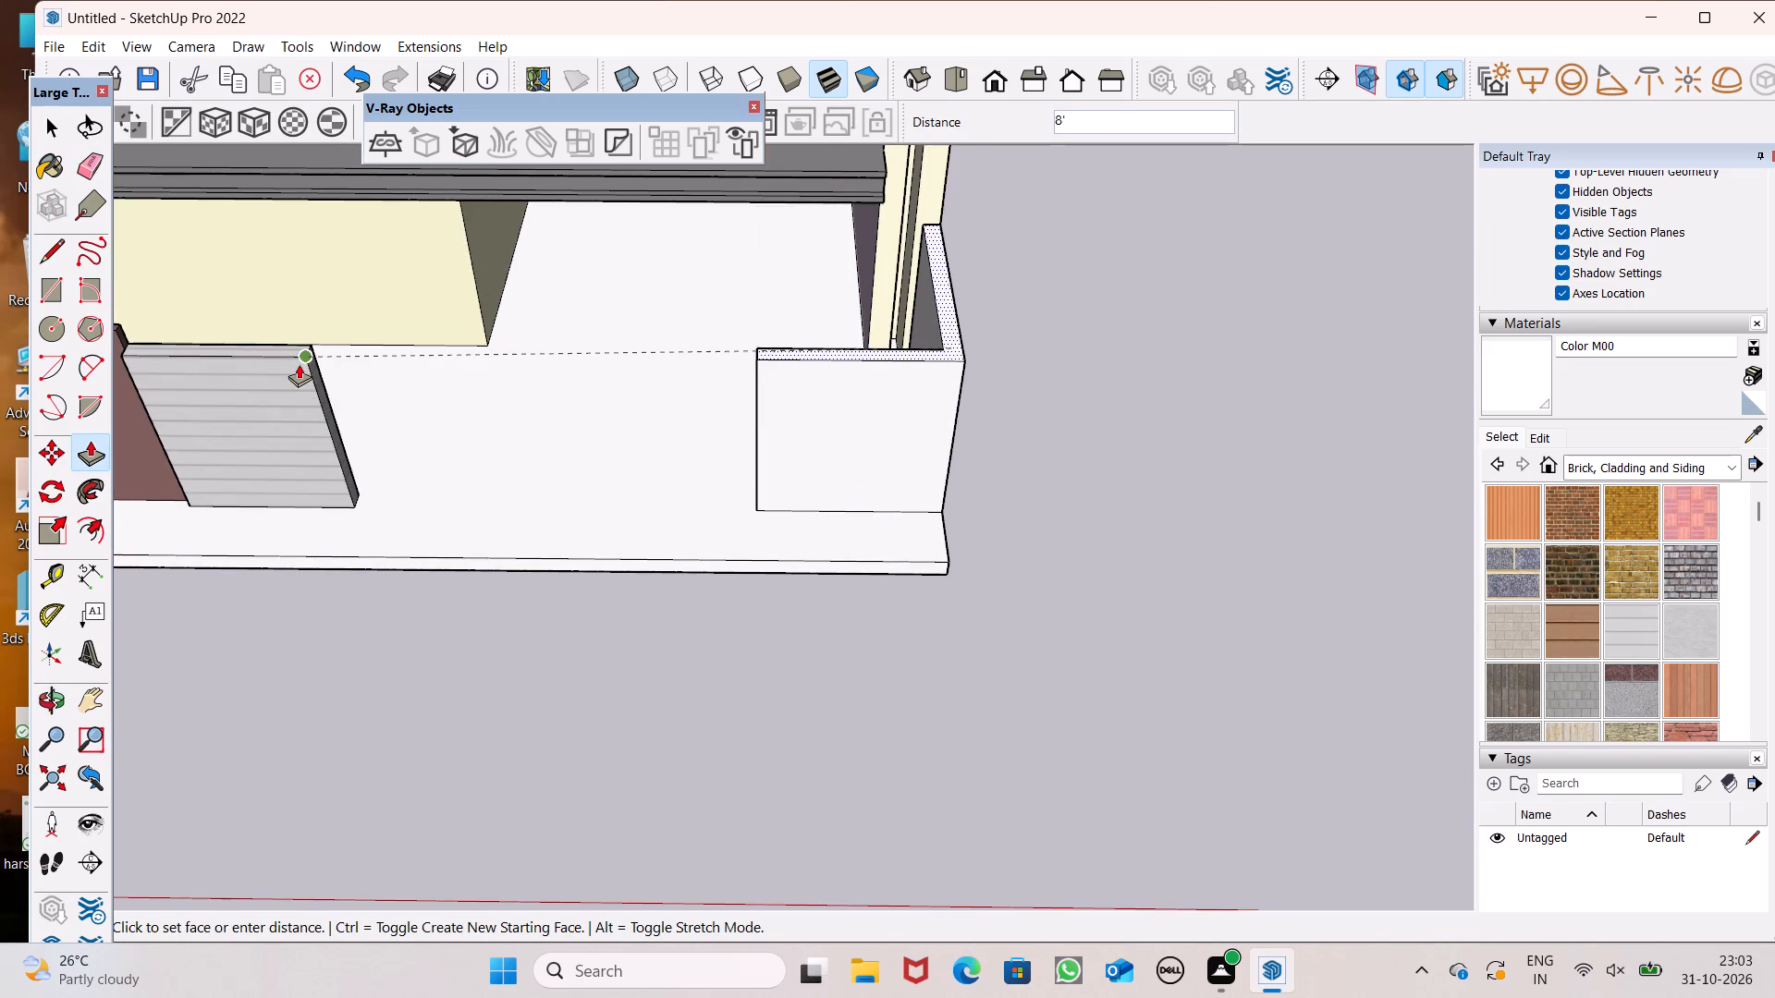
pyautogui.keyDown('ctrl'); pyautogui.moveTo(299, 364); pyautogui.dragTo(299, 359); pyautogui.keyUp('ctrl')
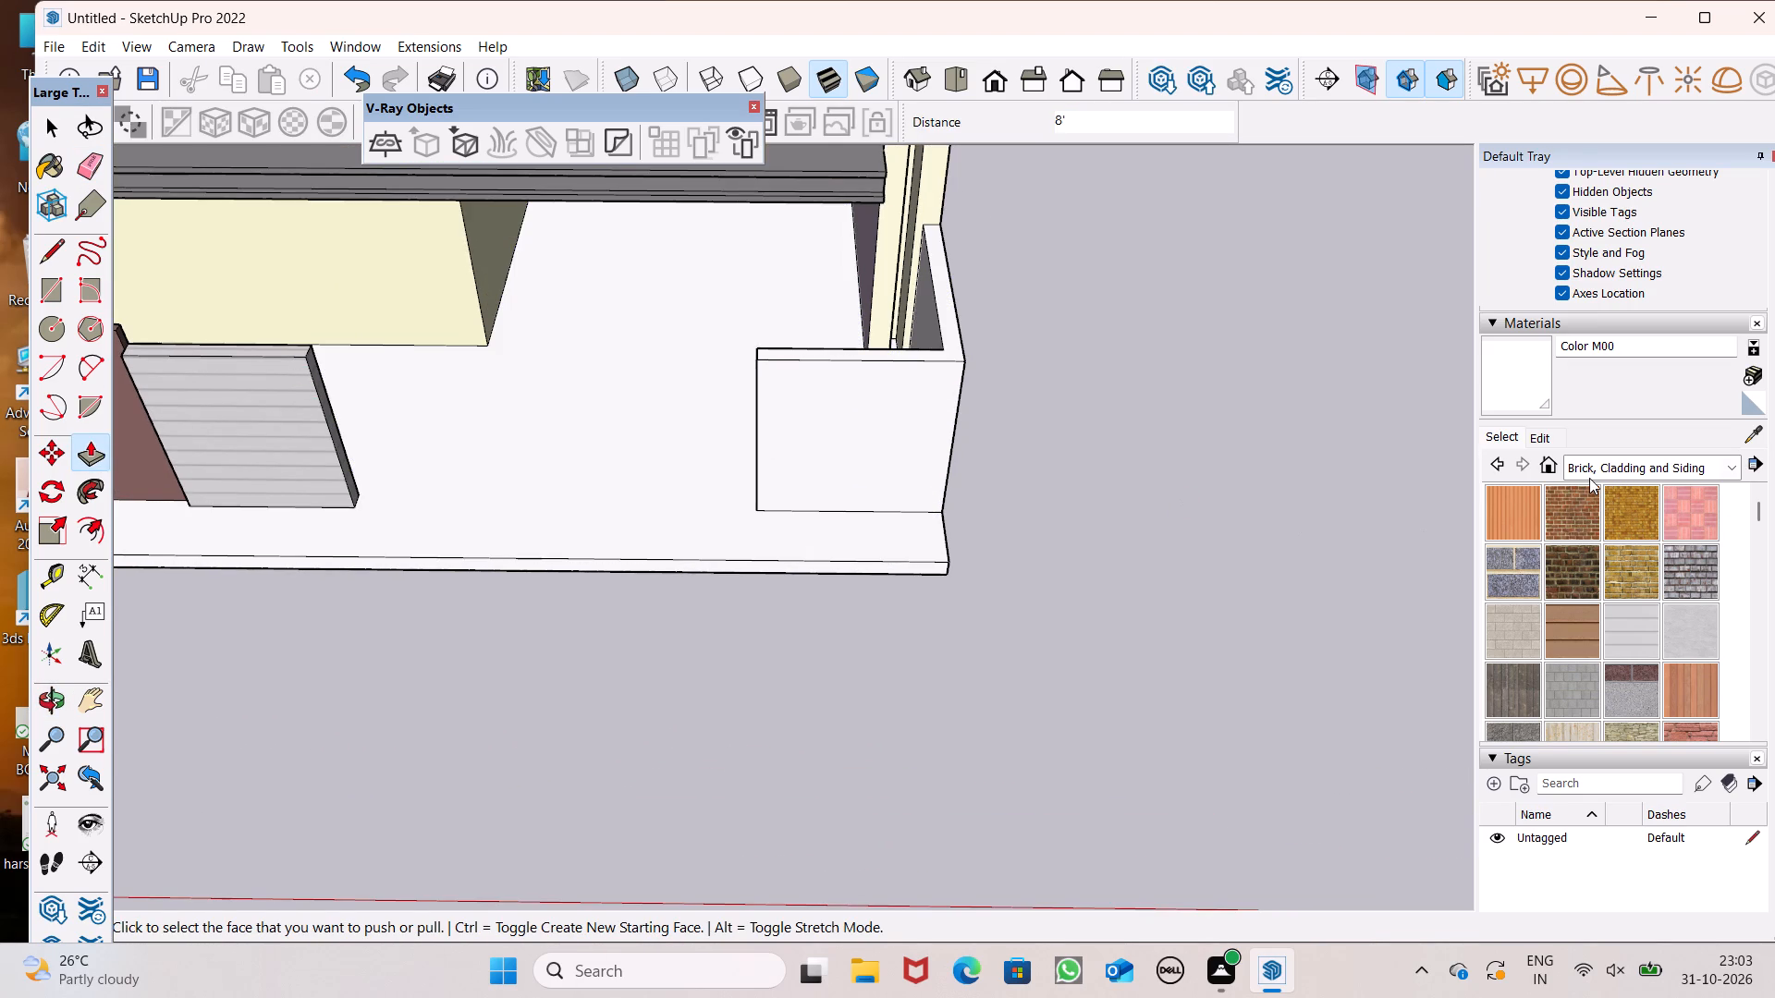
# Paint the front, top, inner and end faces of the new L-shaped wall with Cladding Siding White.
pyautogui.scroll(-1, 1549, 602)
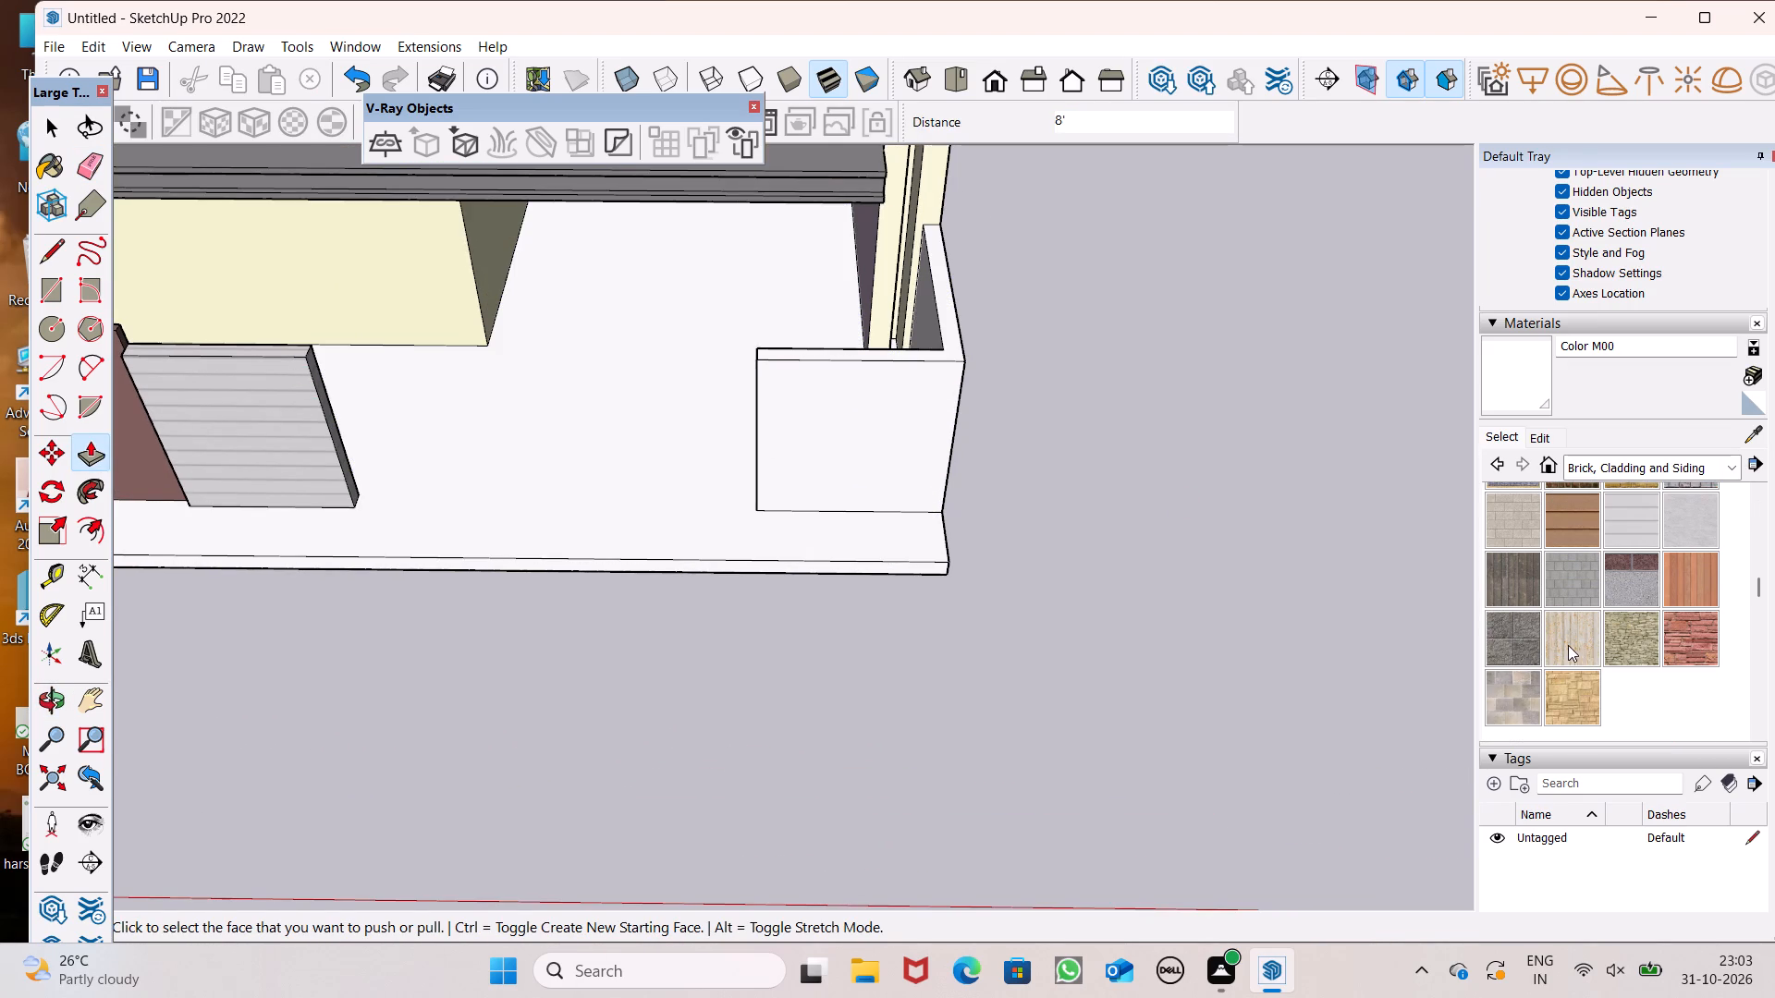
pyautogui.click(1623, 531)
pyautogui.click(841, 477)
pyautogui.moveTo(845, 467); pyautogui.dragTo(1436, 393, button='middle')
pyautogui.scroll(4, 753, 278)
pyautogui.click(741, 272)
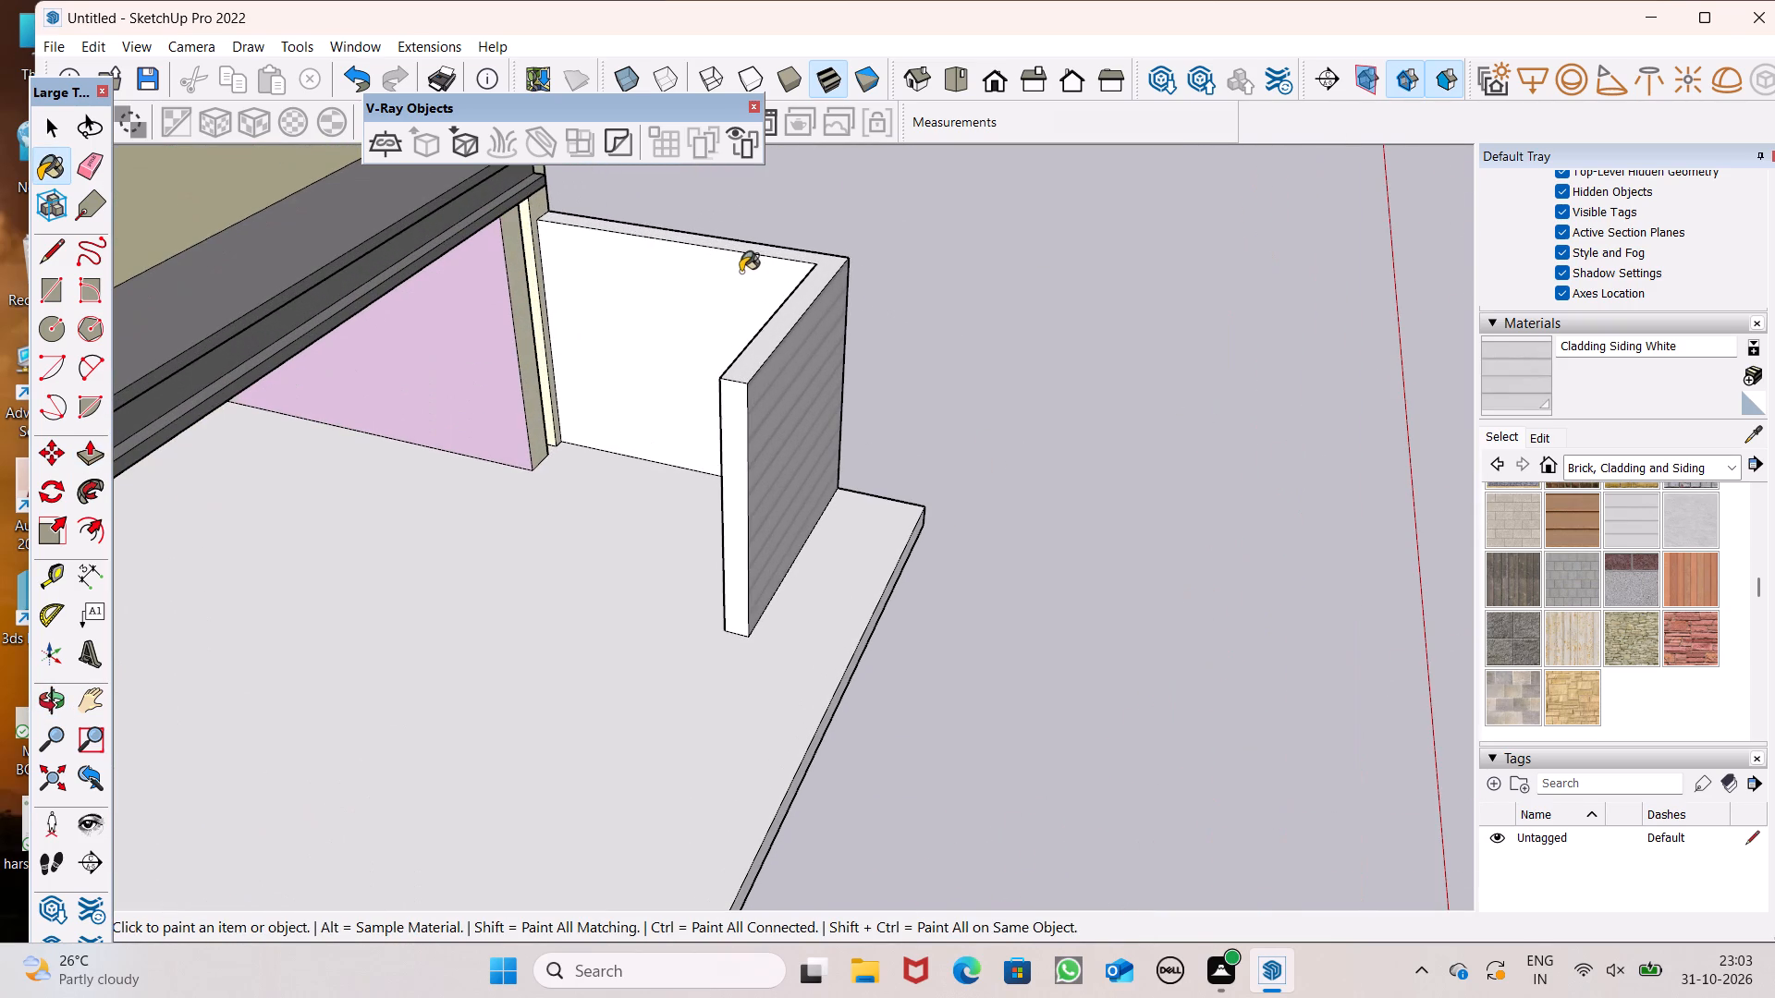
pyautogui.click(821, 264)
pyautogui.scroll(4, 765, 363)
pyautogui.click(724, 420)
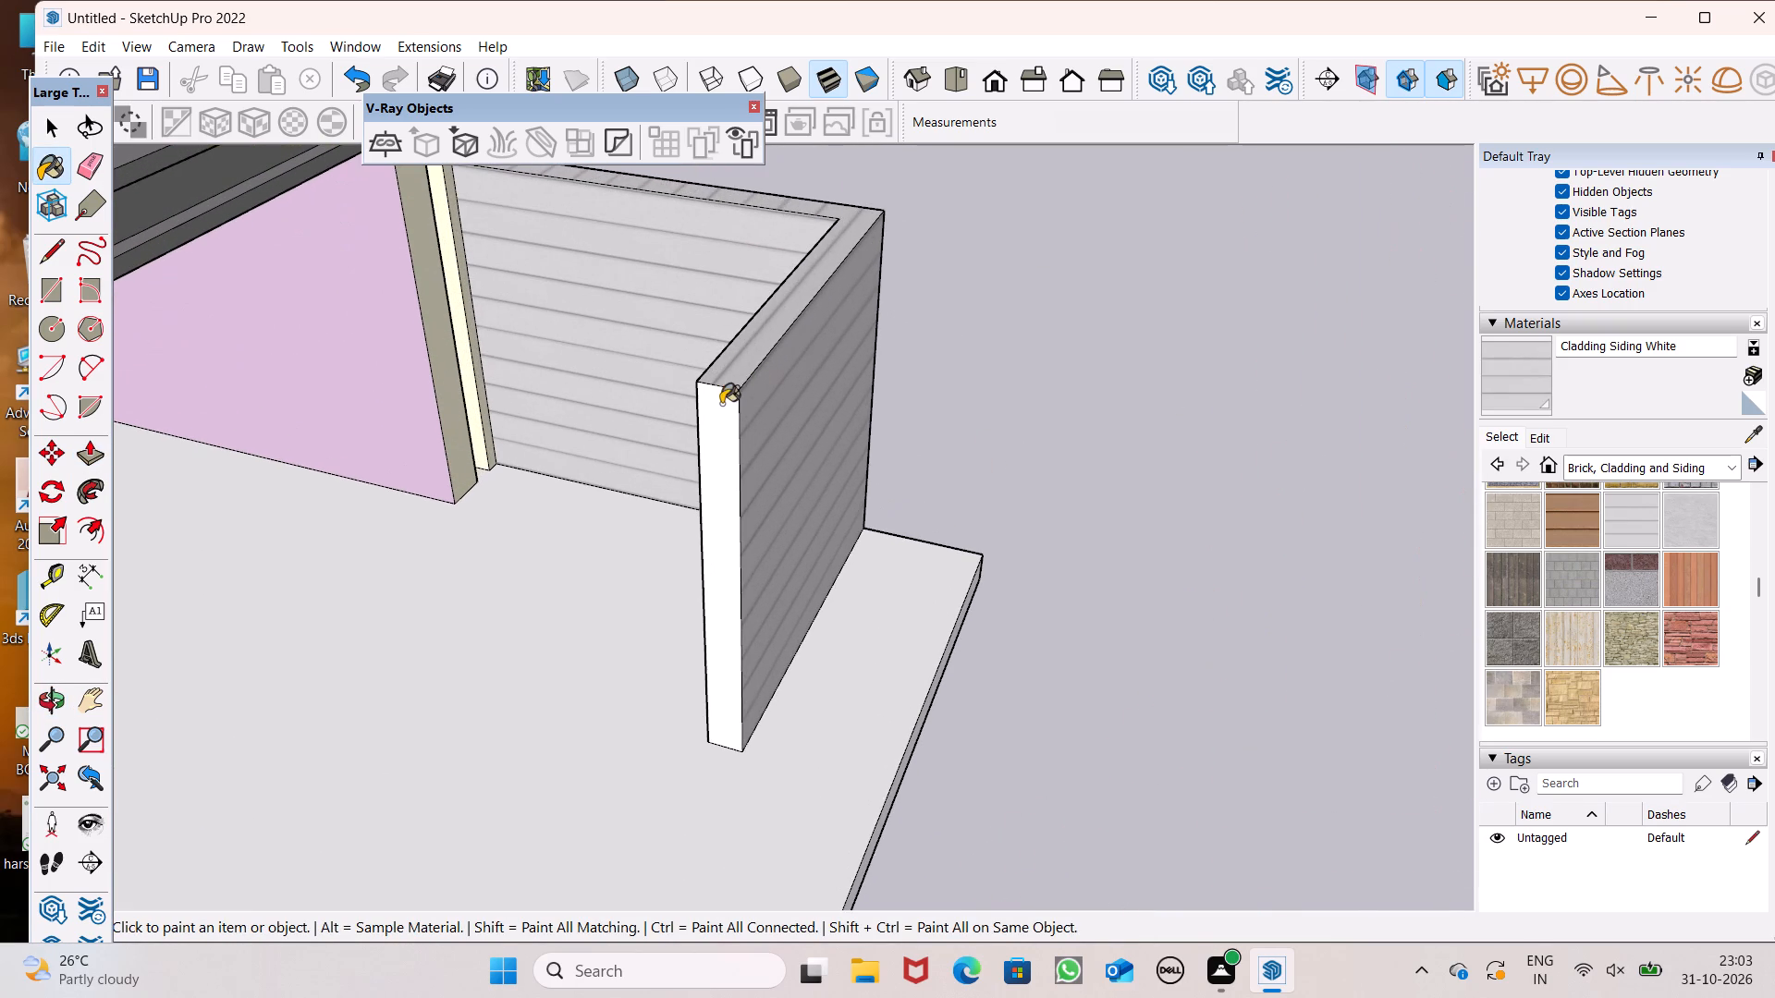
pyautogui.moveTo(702, 416); pyautogui.dragTo(985, 386, button='middle')
pyautogui.scroll(1, 990, 396)
pyautogui.click(820, 383)
# Draw a line along the base of the new wall's outer side face to separate it from the slab edge.
pyautogui.moveTo(912, 409); pyautogui.dragTo(267, 443, button='middle')
pyautogui.scroll(1, 275, 434)
pyautogui.moveTo(693, 454); pyautogui.dragTo(65, 408, button='middle')
pyautogui.scroll(1, 0, 390)
pyautogui.scroll(-4, 485, 396)
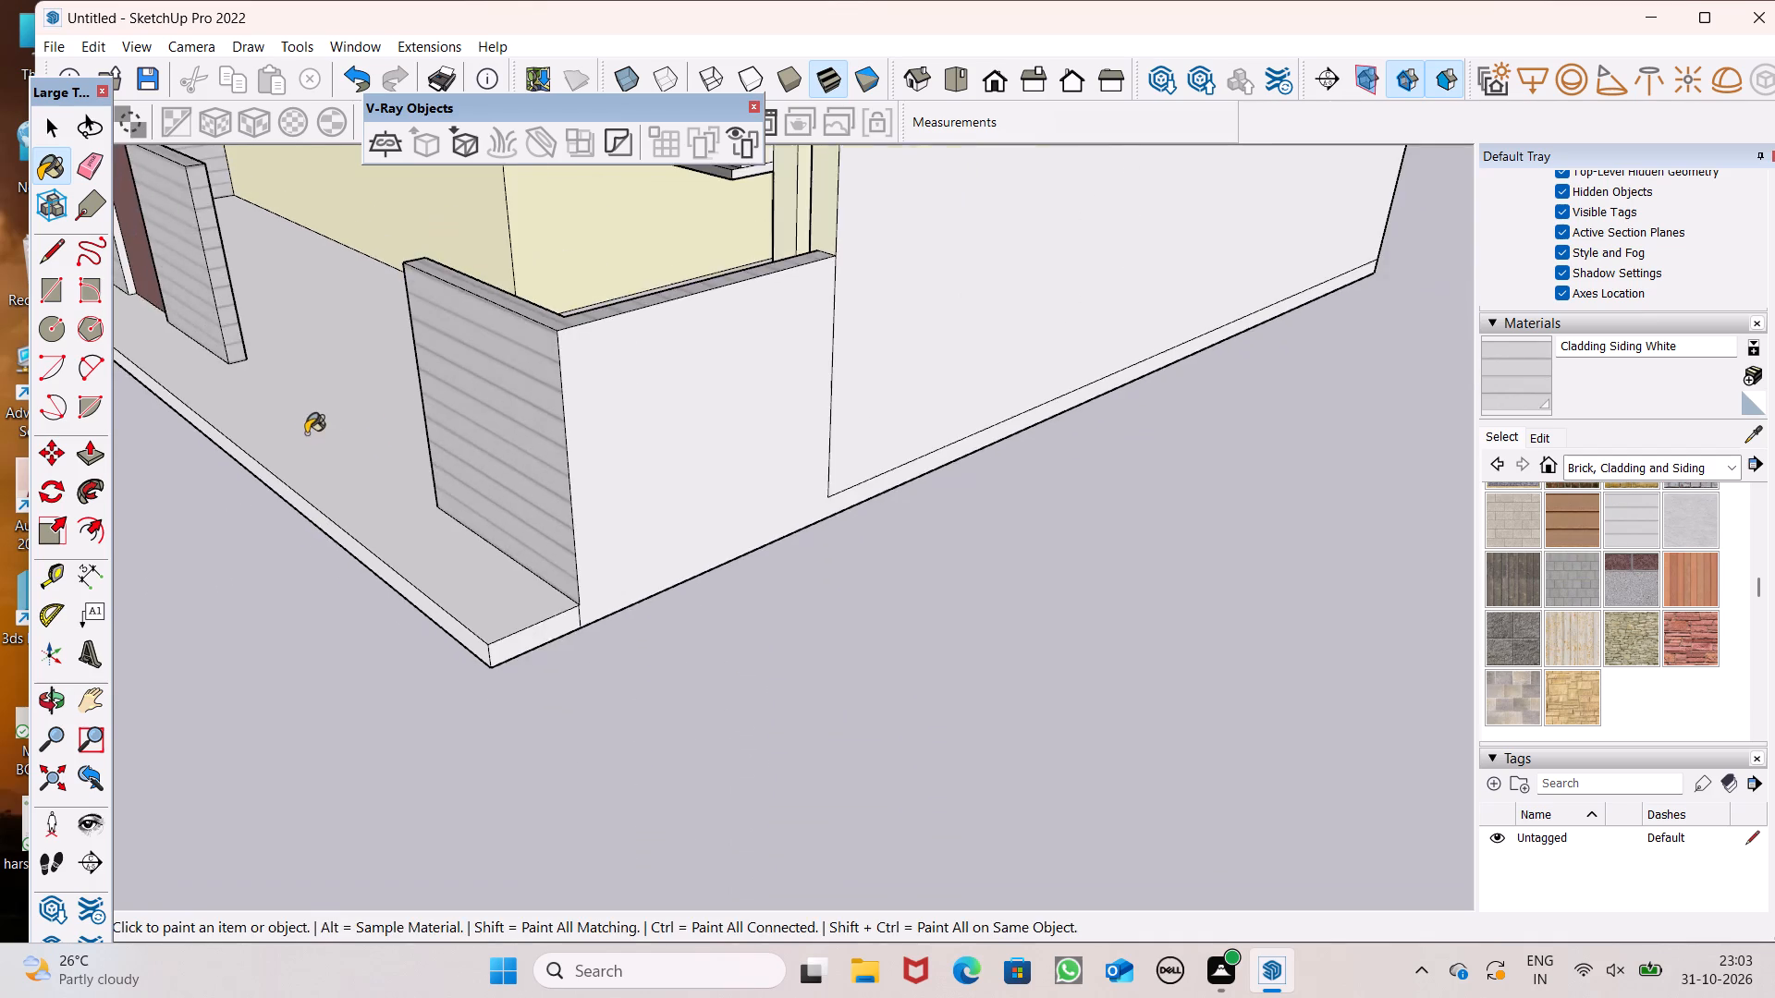
pyautogui.scroll(-2, 306, 433)
pyautogui.moveTo(536, 474); pyautogui.dragTo(286, 470, button='middle')
pyautogui.click(51, 246)
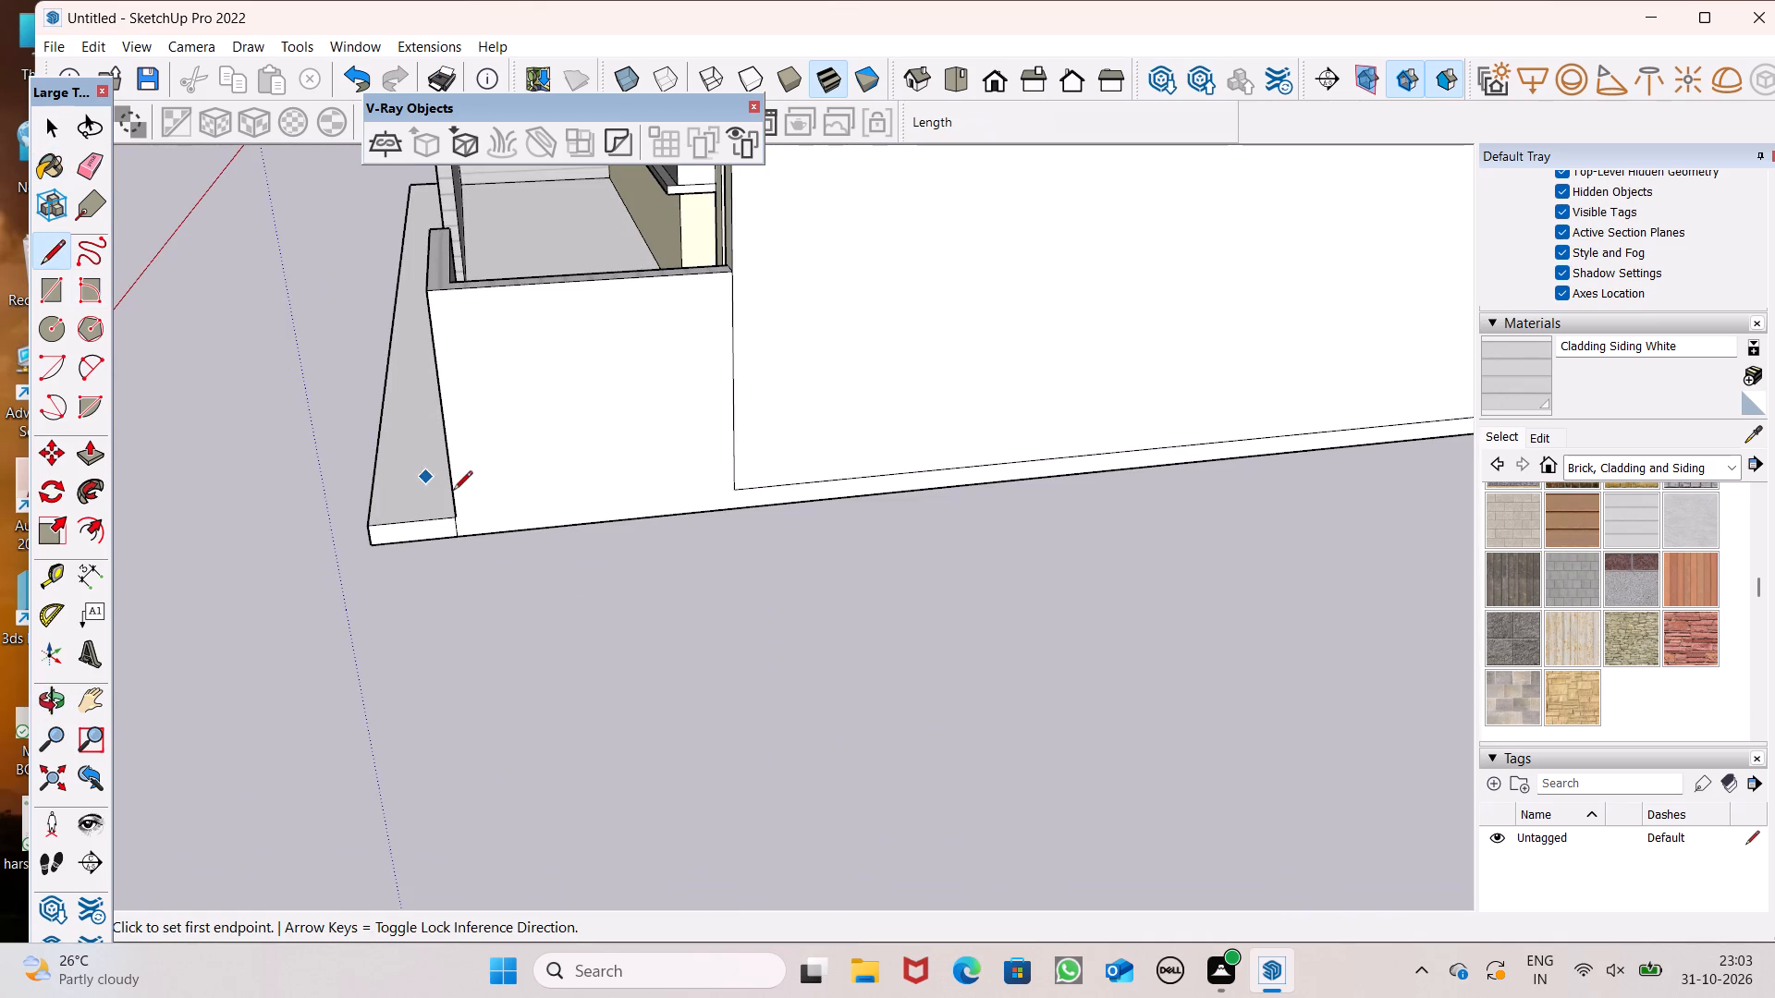
pyautogui.scroll(4, 456, 501)
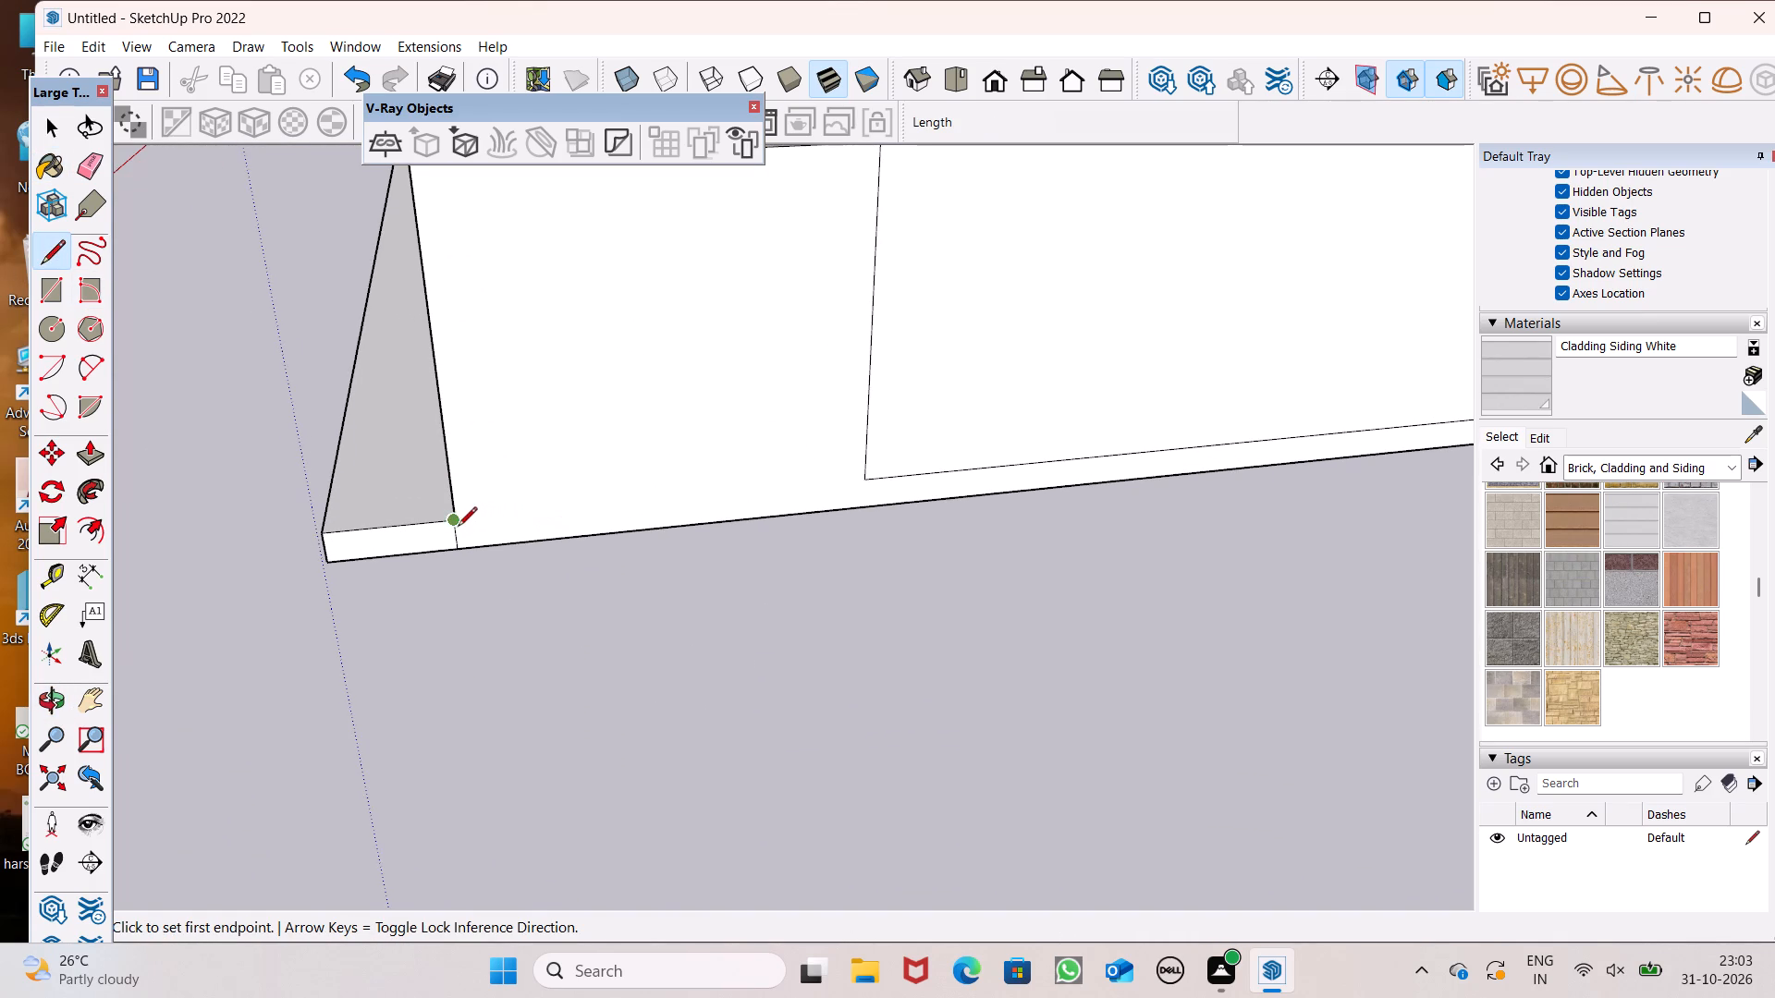
pyautogui.click(458, 527)
pyautogui.click(873, 482)
pyautogui.scroll(-5, 672, 563)
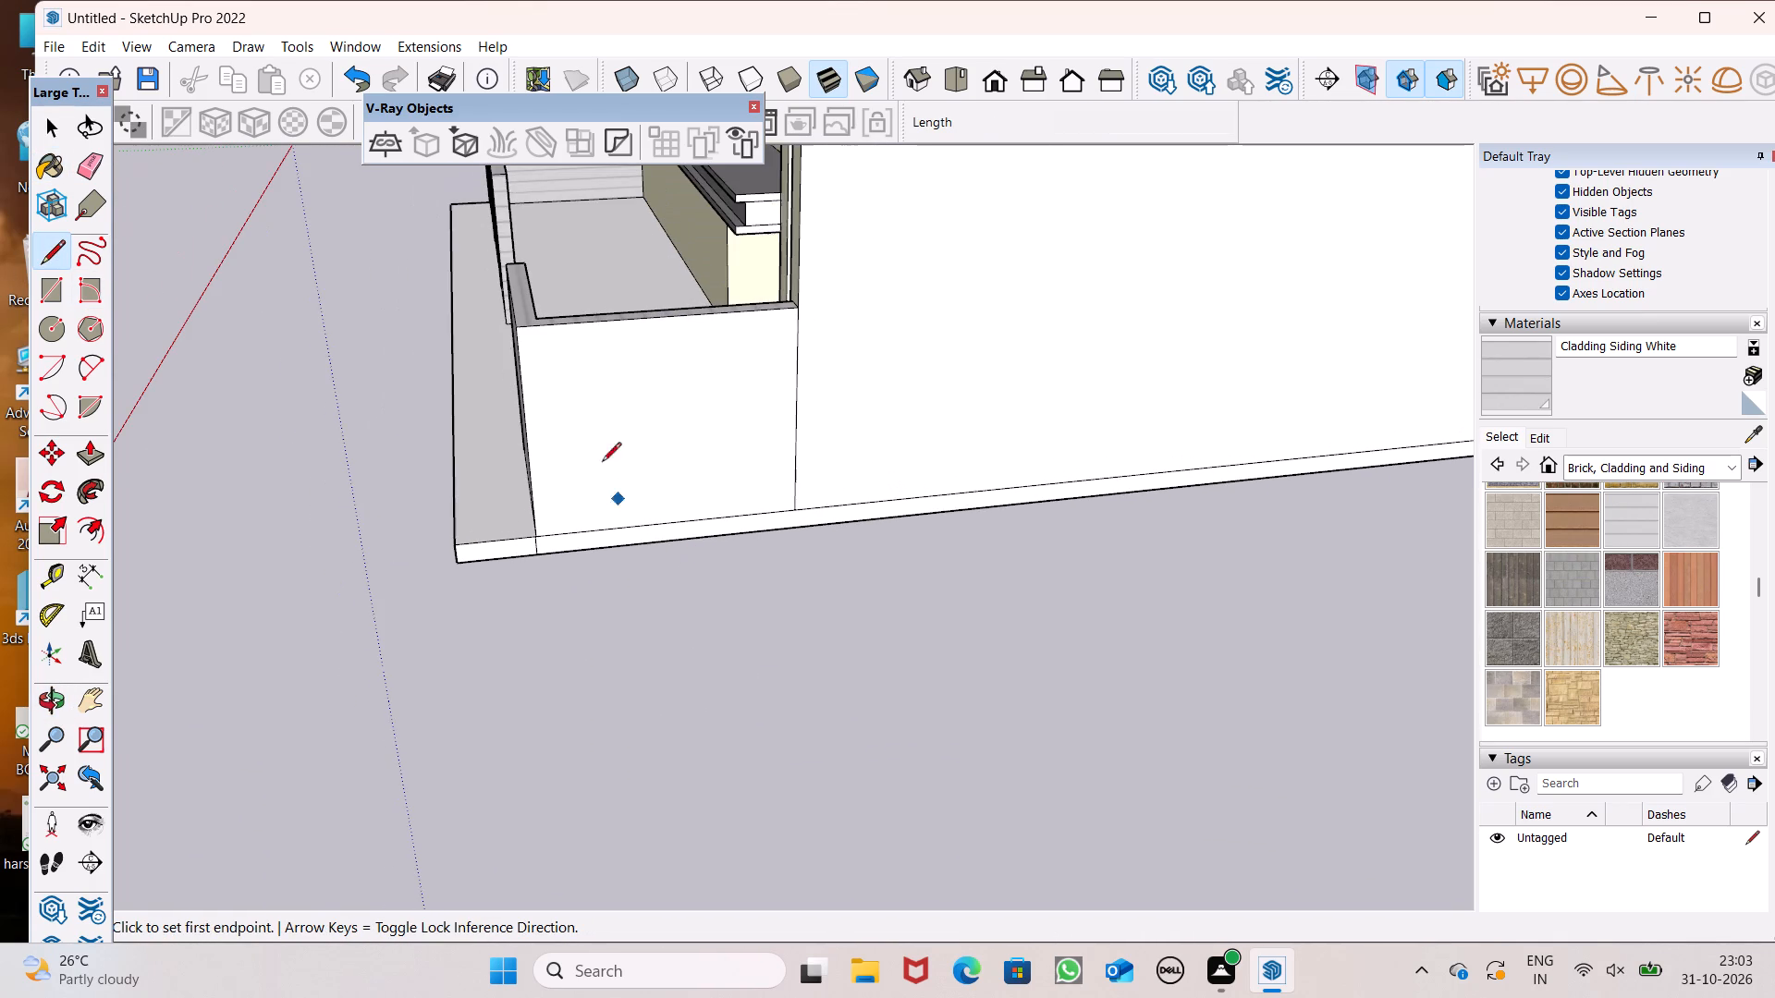
# Paint the new wall's outer side face with Cladding Siding White.
pyautogui.click(1518, 352)
pyautogui.click(660, 463)
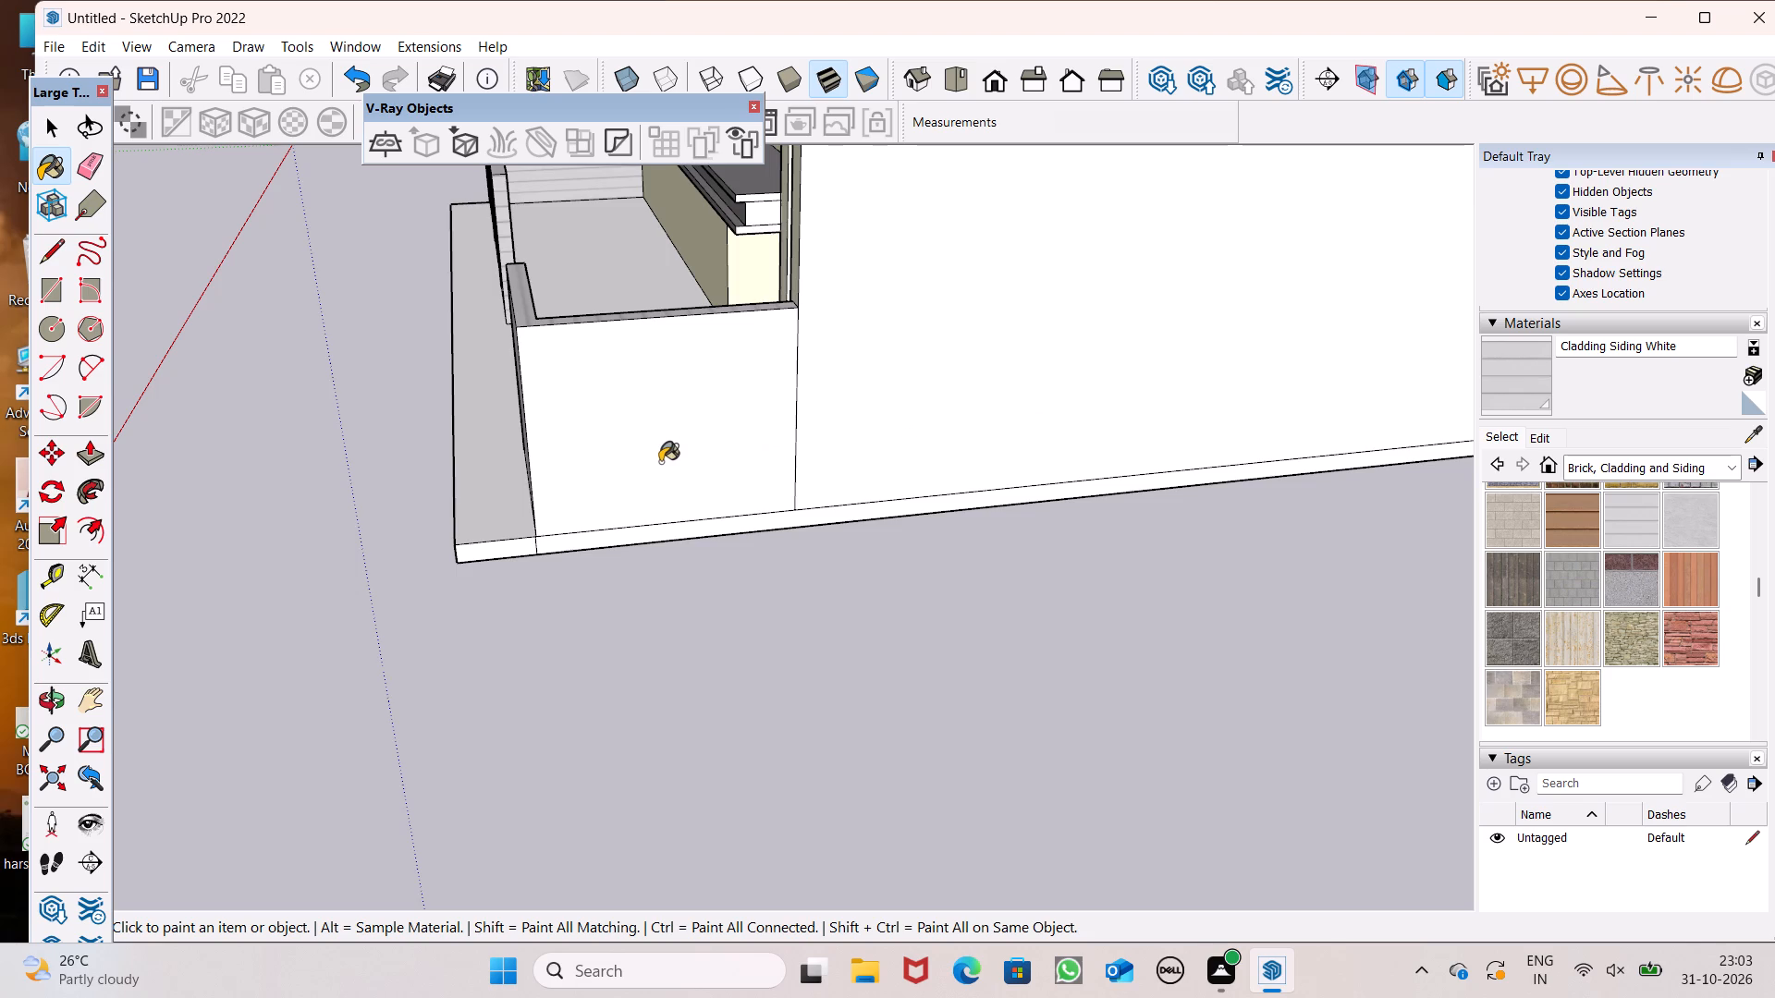
# Erase the short leftover vertical edge on the slab's side, just below the new wall's corner.
pyautogui.scroll(-5, 588, 449)
pyautogui.moveTo(569, 516); pyautogui.dragTo(631, 435, button='middle')
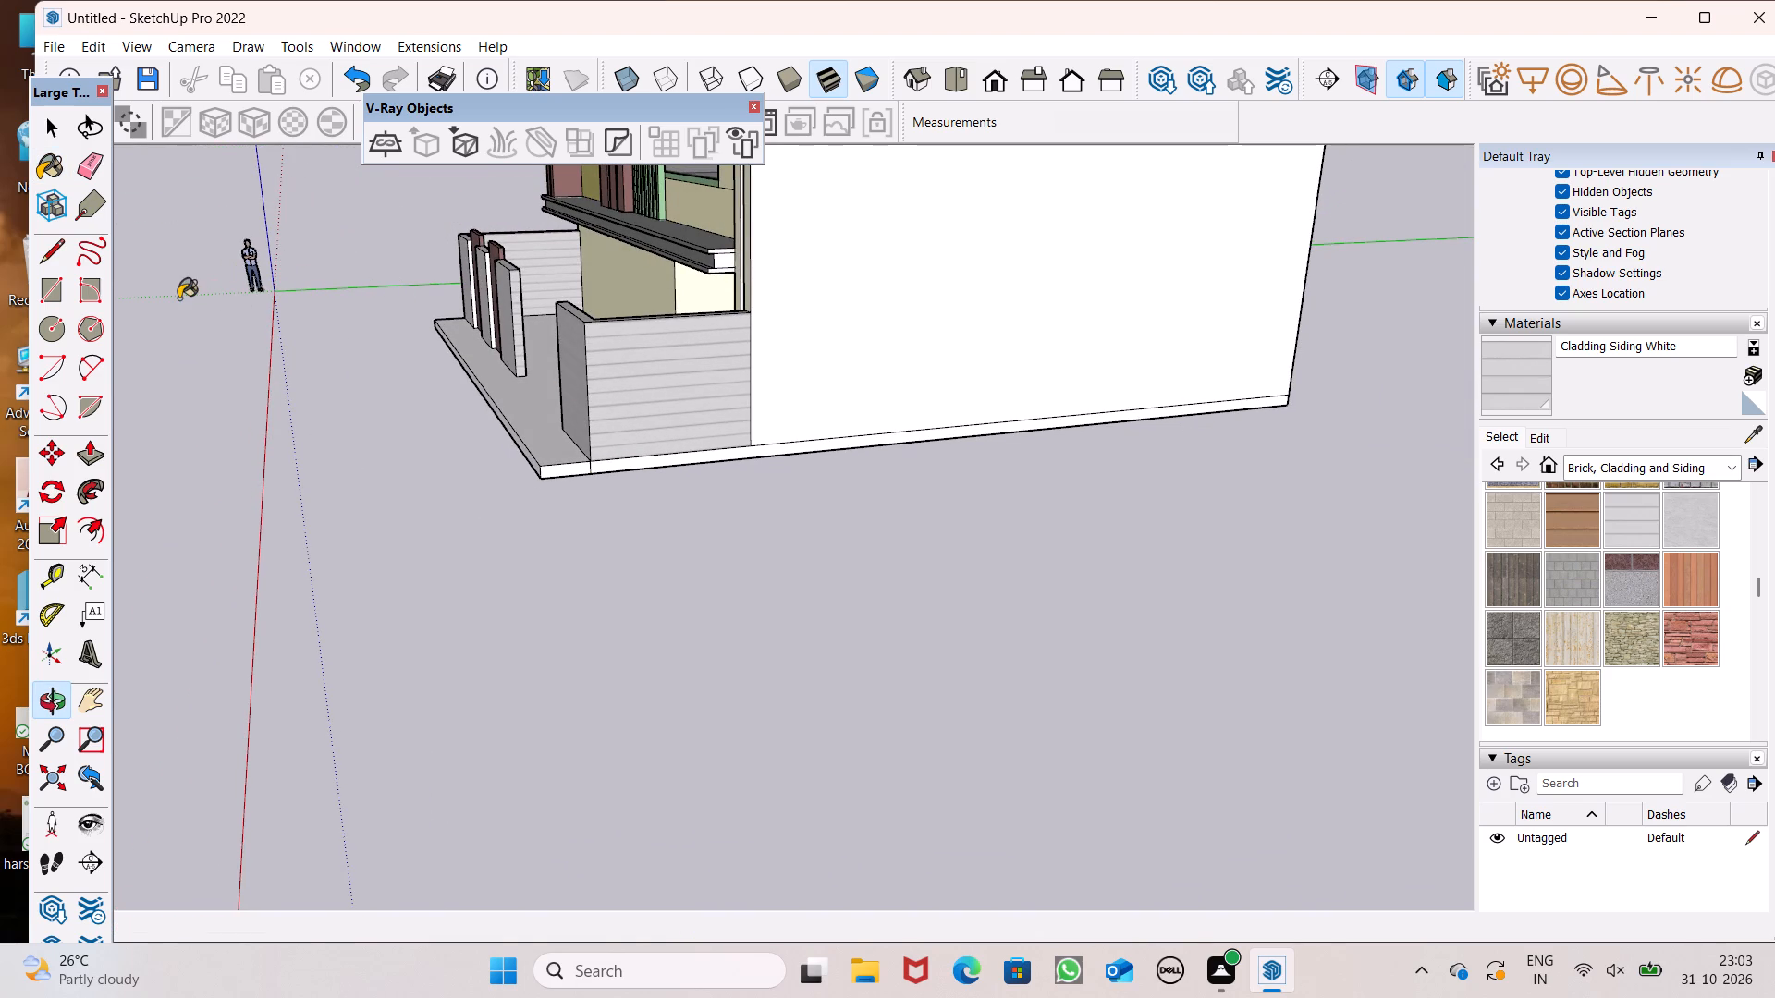
pyautogui.click(81, 173)
pyautogui.scroll(5, 403, 349)
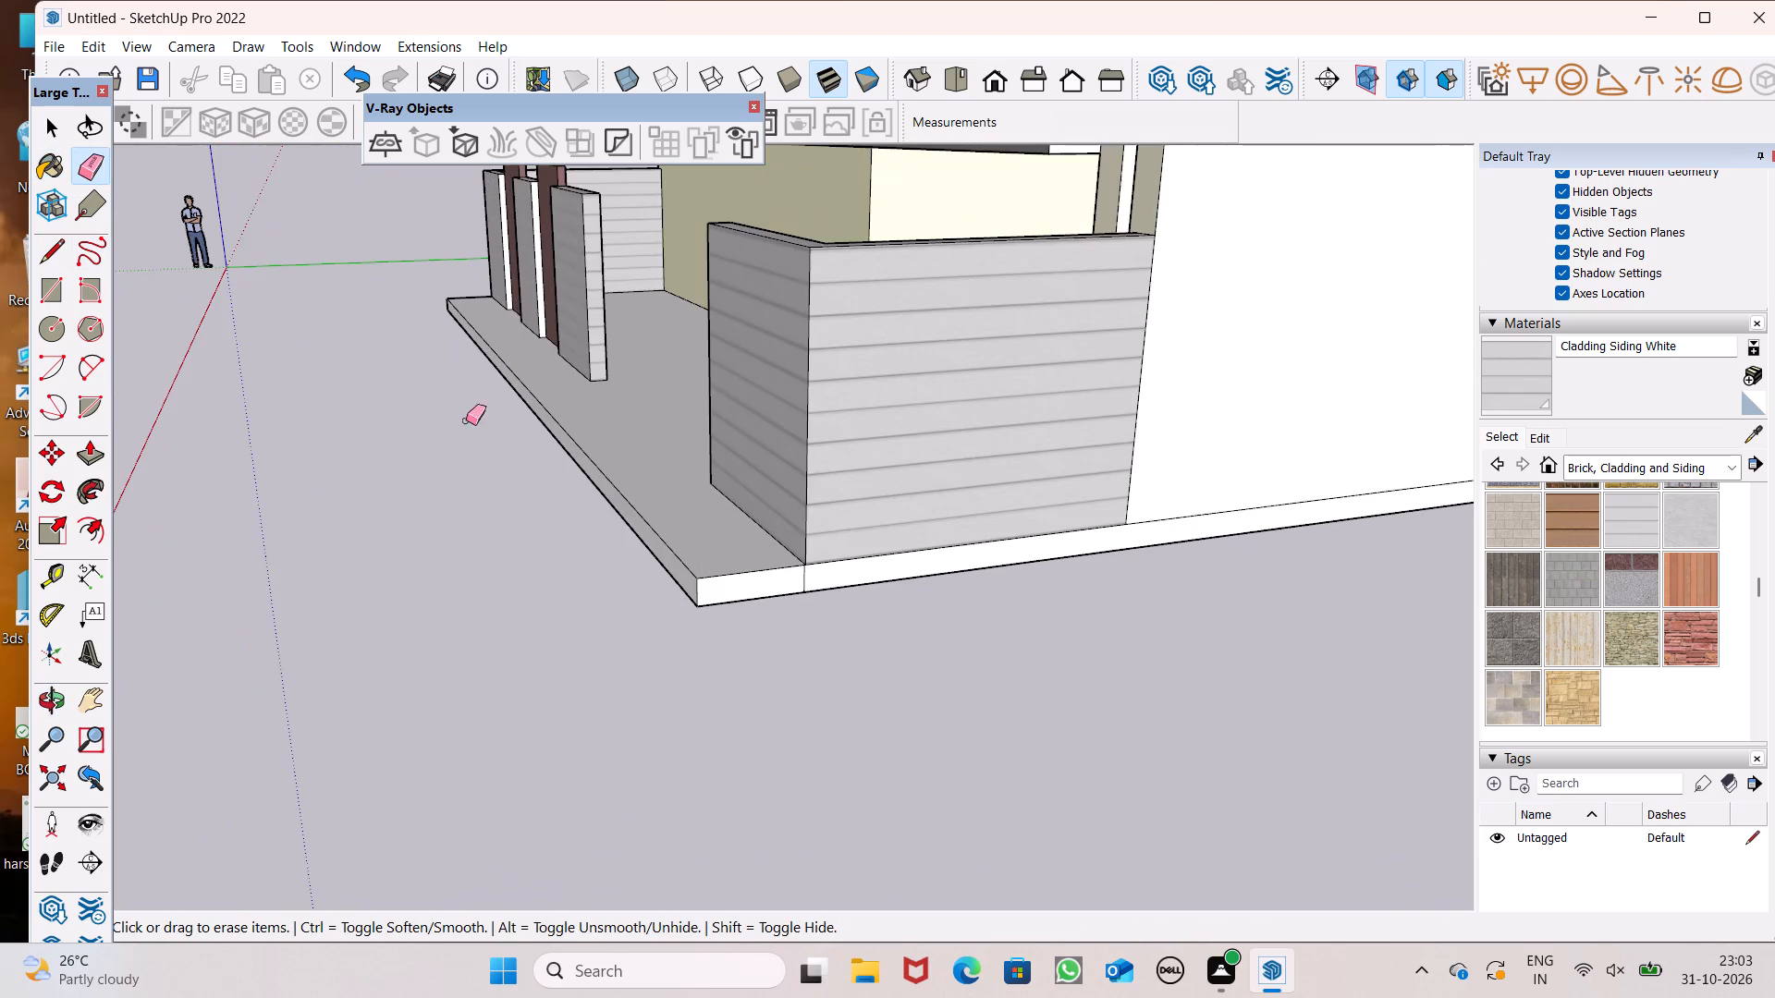
pyautogui.scroll(4, 815, 581)
pyautogui.moveTo(810, 584); pyautogui.dragTo(790, 578)
pyautogui.scroll(-4, 805, 577)
# Paint the top of the base slab with Polished Concrete New from the Asphalt and Concrete materials.
pyautogui.moveTo(723, 593); pyautogui.dragTo(988, 636, button='middle')
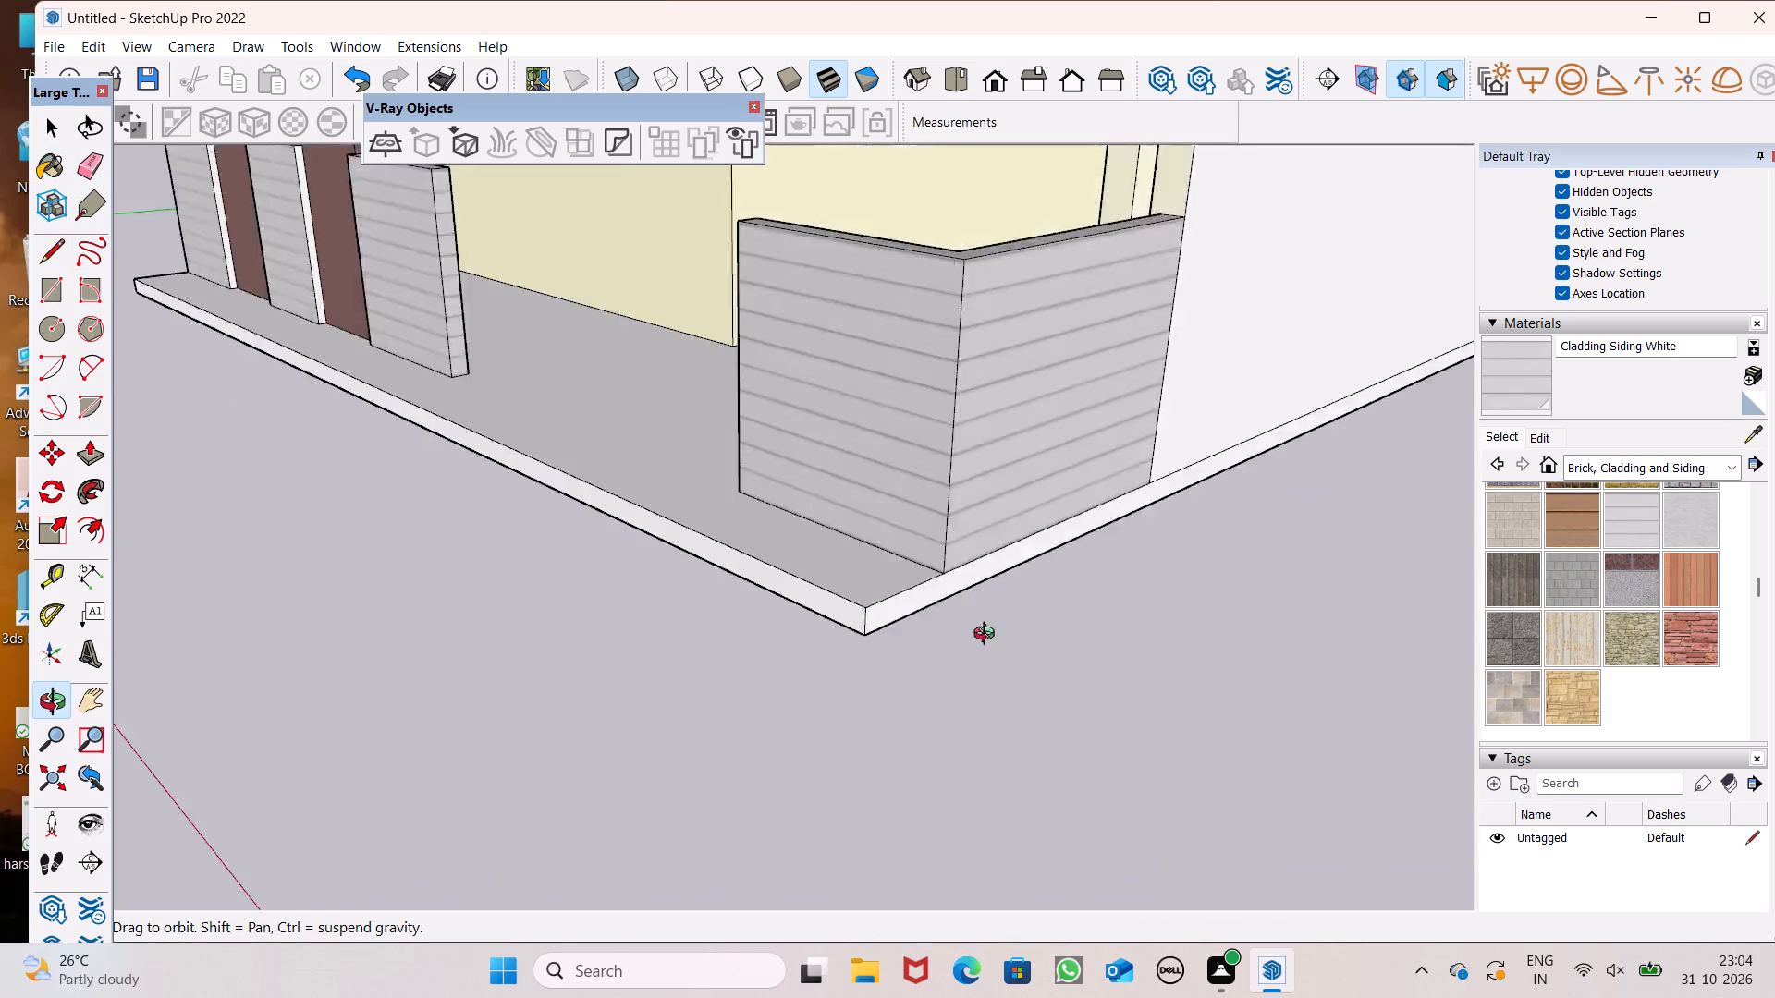
pyautogui.moveTo(988, 636); pyautogui.dragTo(1216, 631, button='middle')
pyautogui.scroll(-3, 830, 477)
pyautogui.moveTo(847, 511); pyautogui.dragTo(941, 573, button='middle')
pyautogui.scroll(-5, 909, 452)
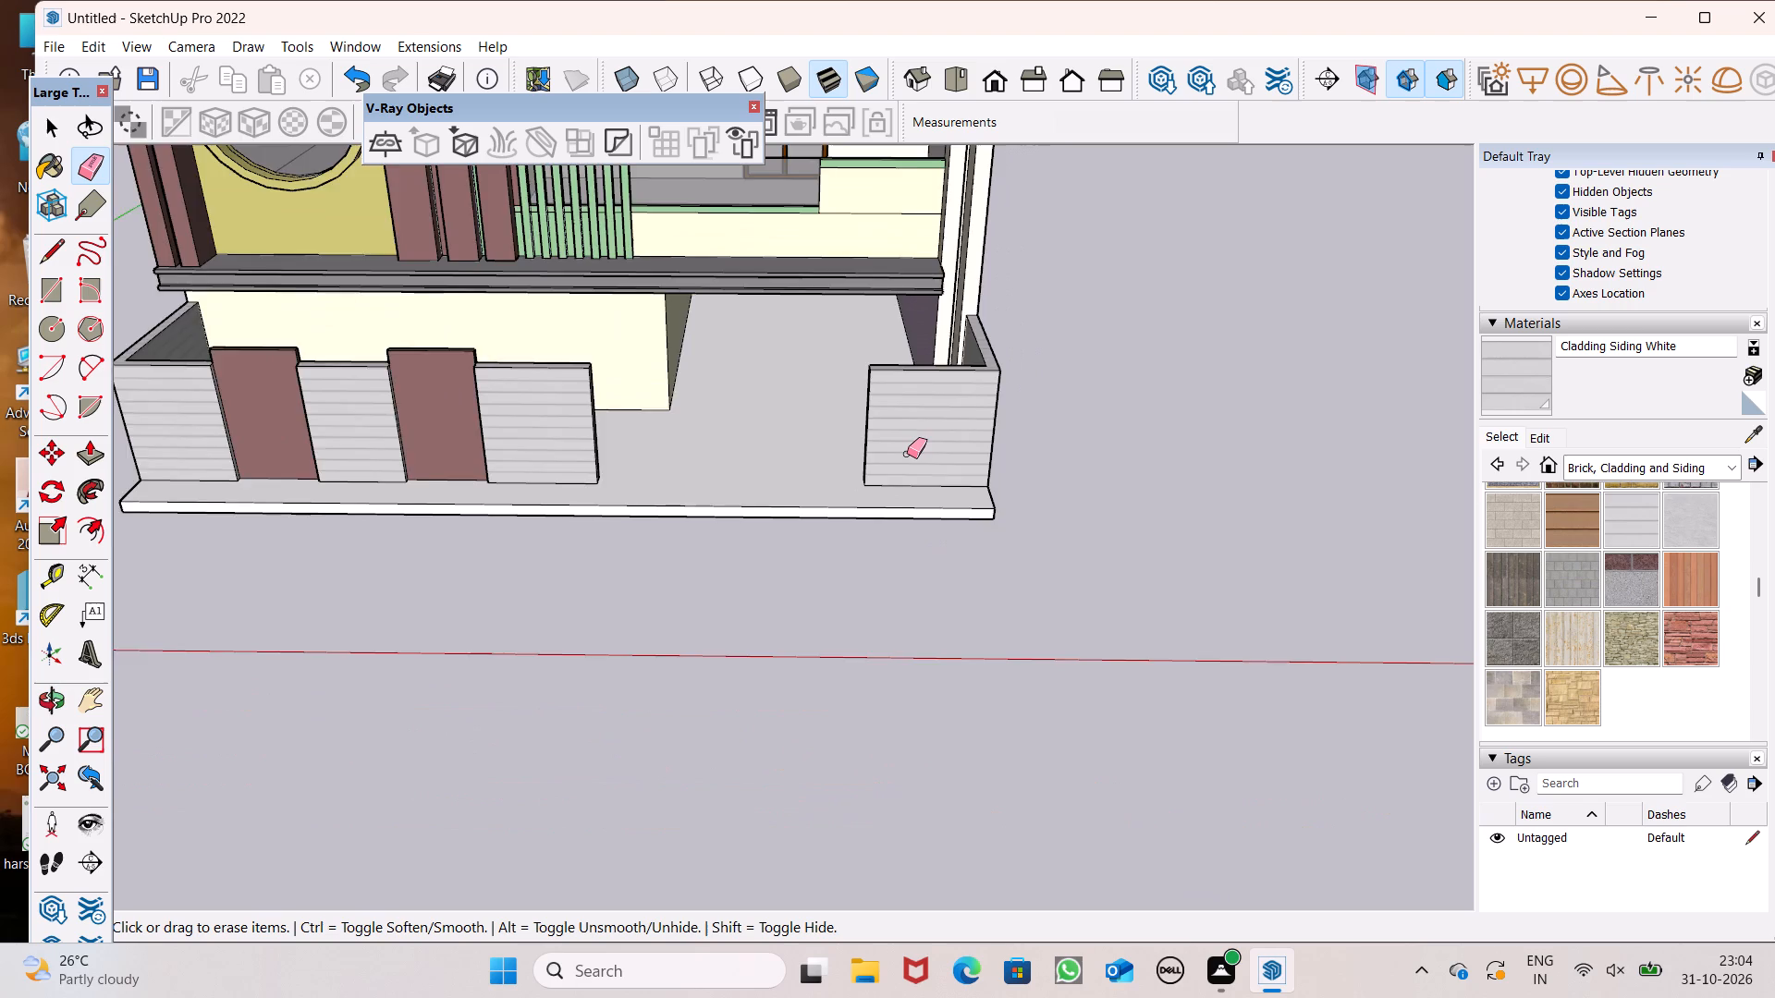
pyautogui.scroll(-3, 907, 454)
pyautogui.scroll(1, 943, 415)
pyautogui.click(1626, 469)
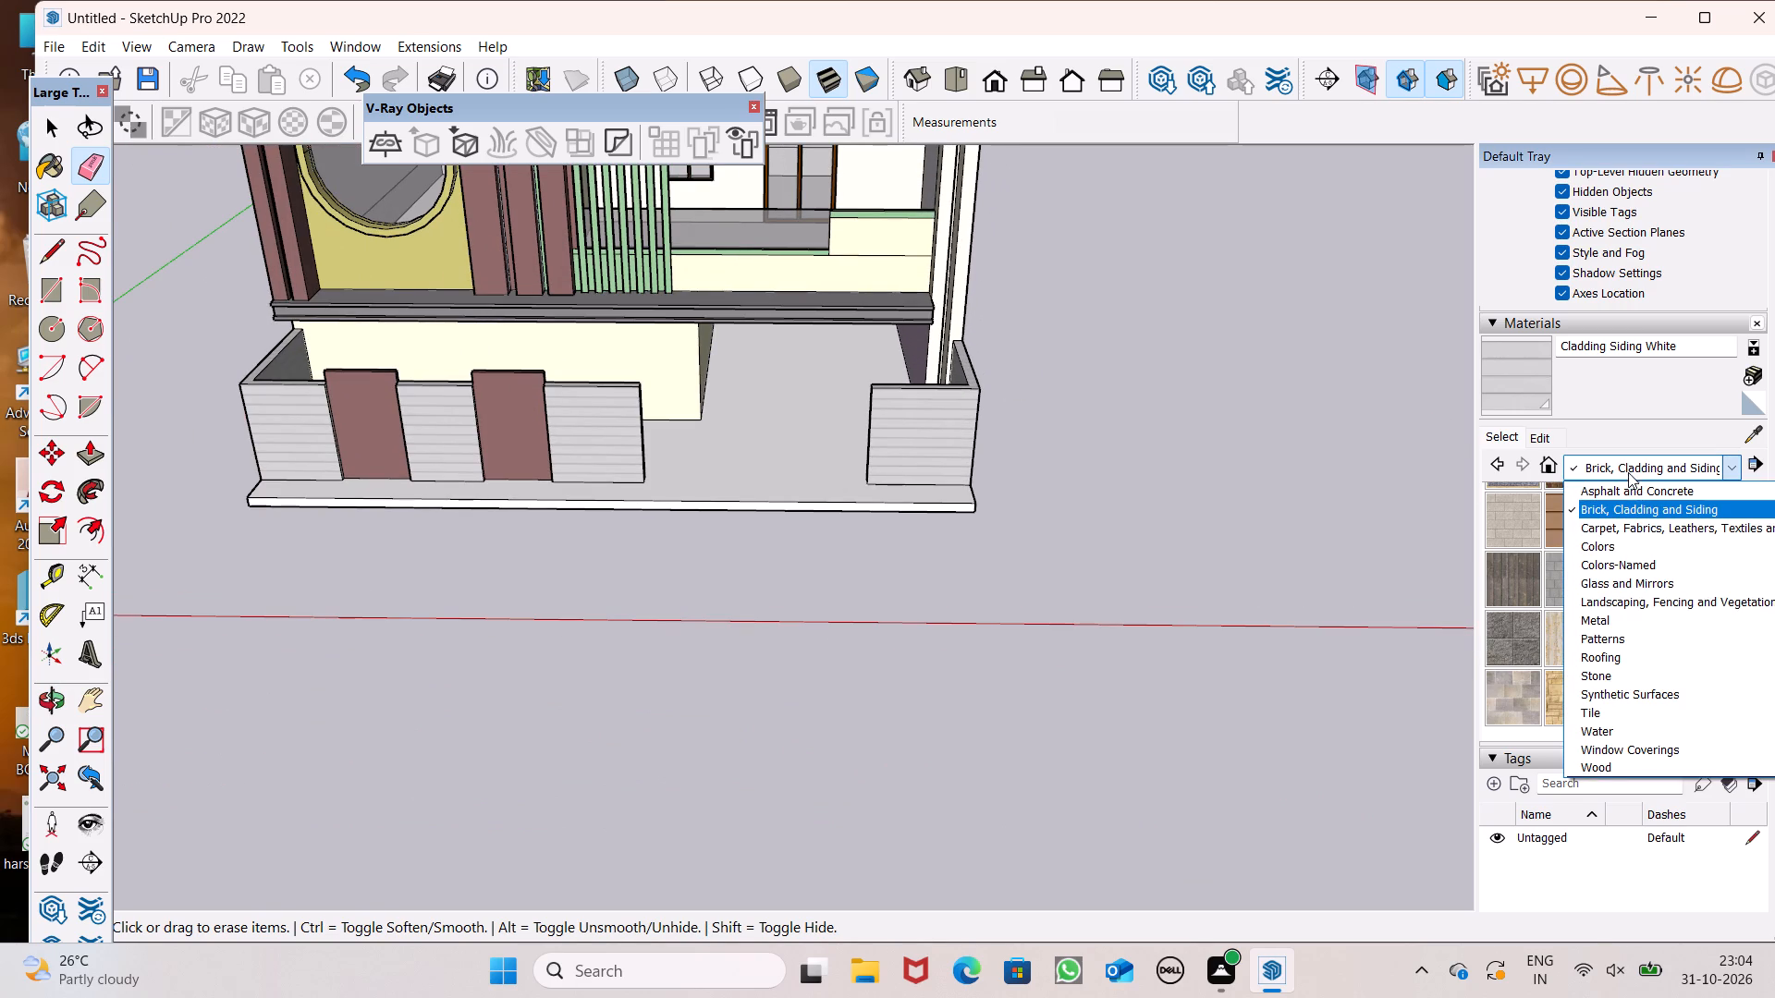
pyautogui.click(1645, 490)
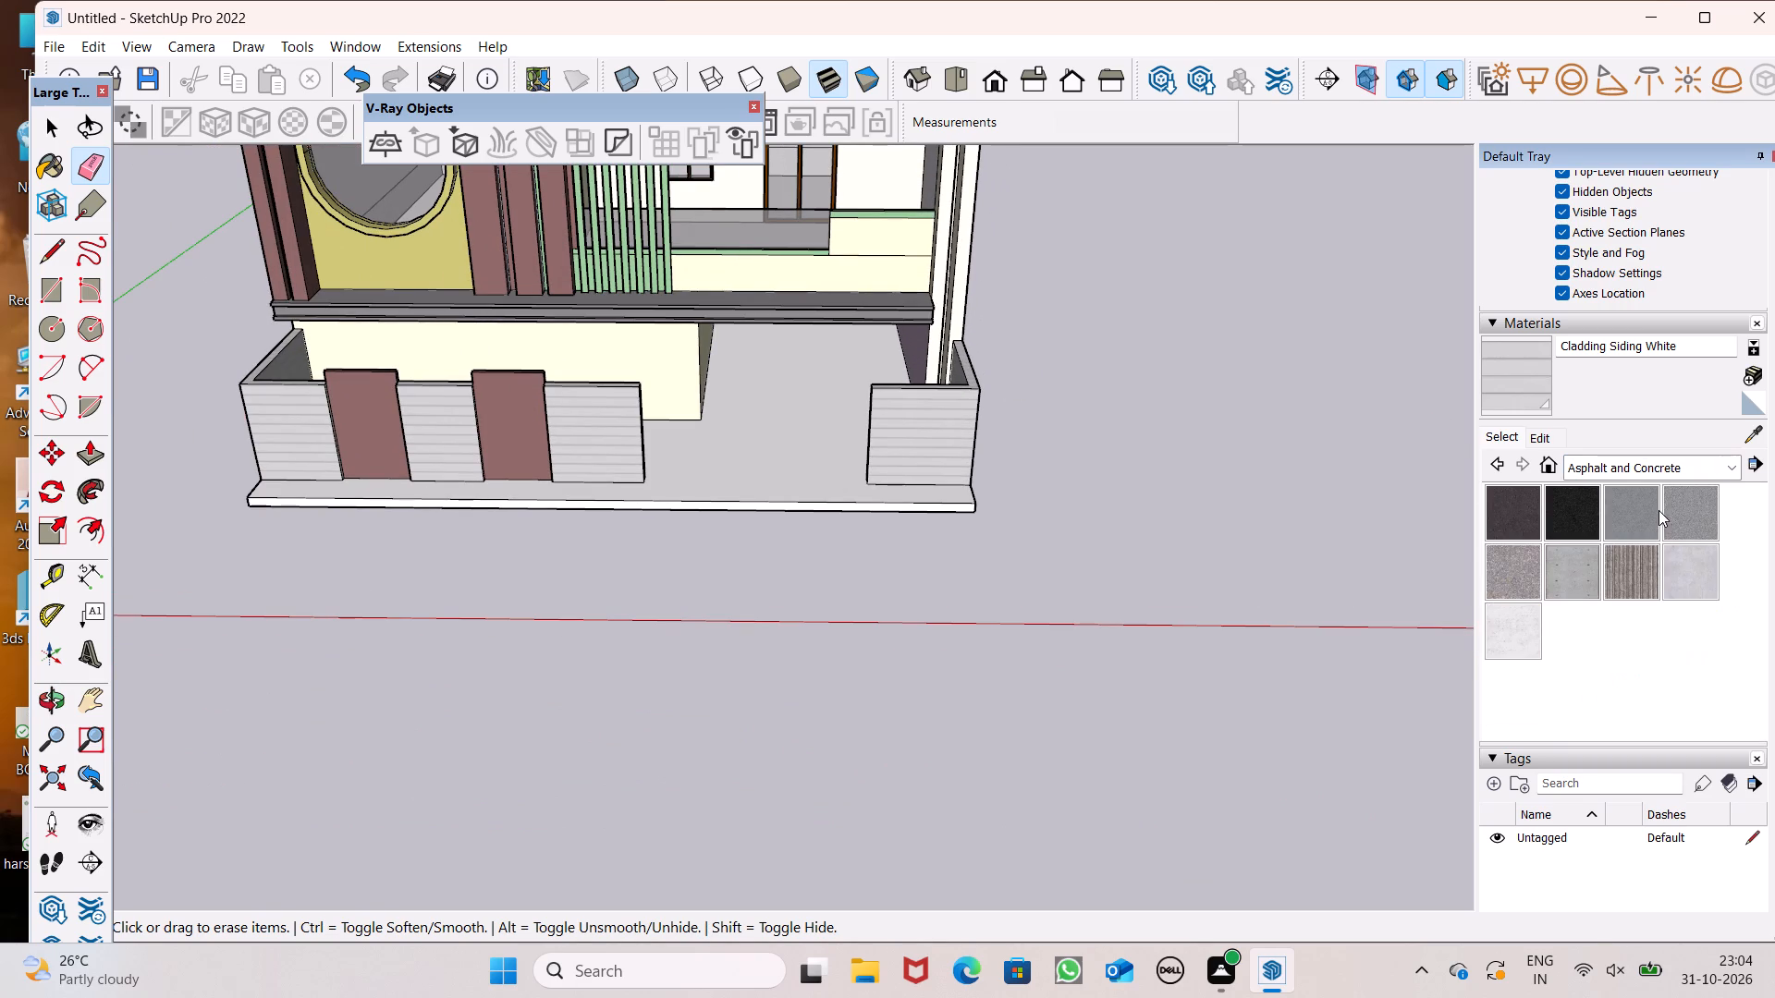
pyautogui.click(1672, 572)
pyautogui.click(723, 469)
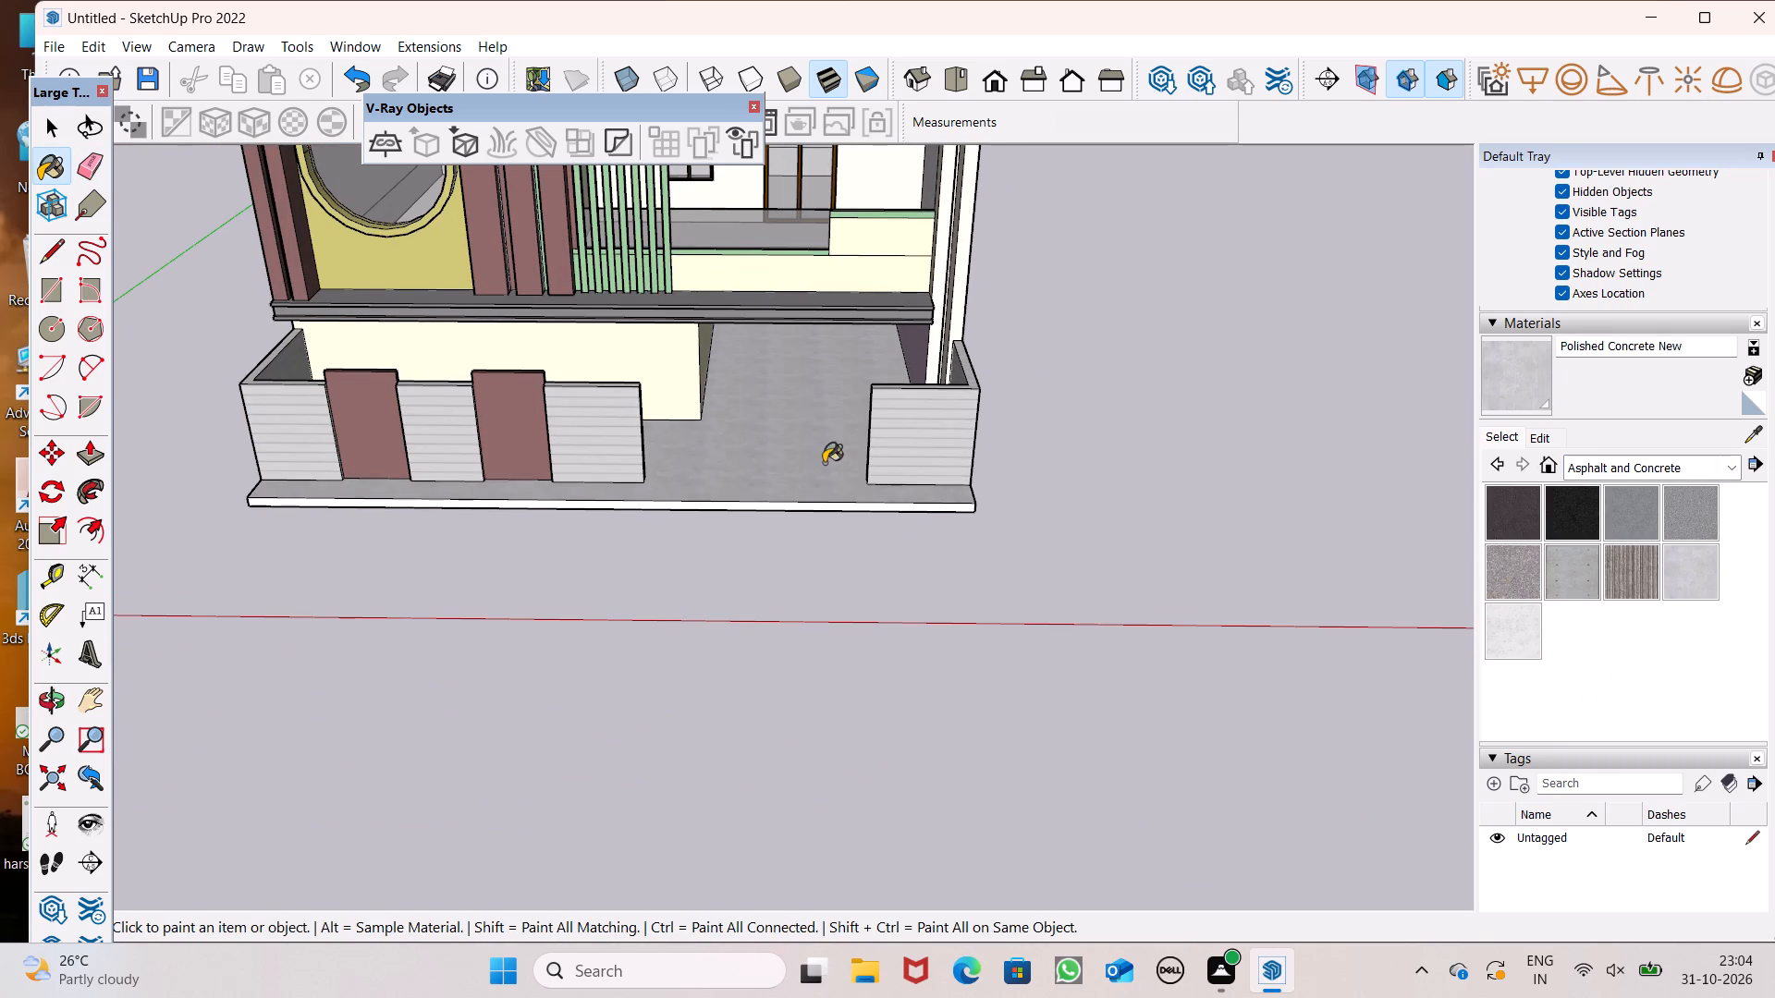
# Draw a short line at the front inner corner of the brown wall's top to cap the open room with a roof face.
pyautogui.moveTo(825, 463); pyautogui.dragTo(826, 447, button='middle')
pyautogui.scroll(-2, 871, 408)
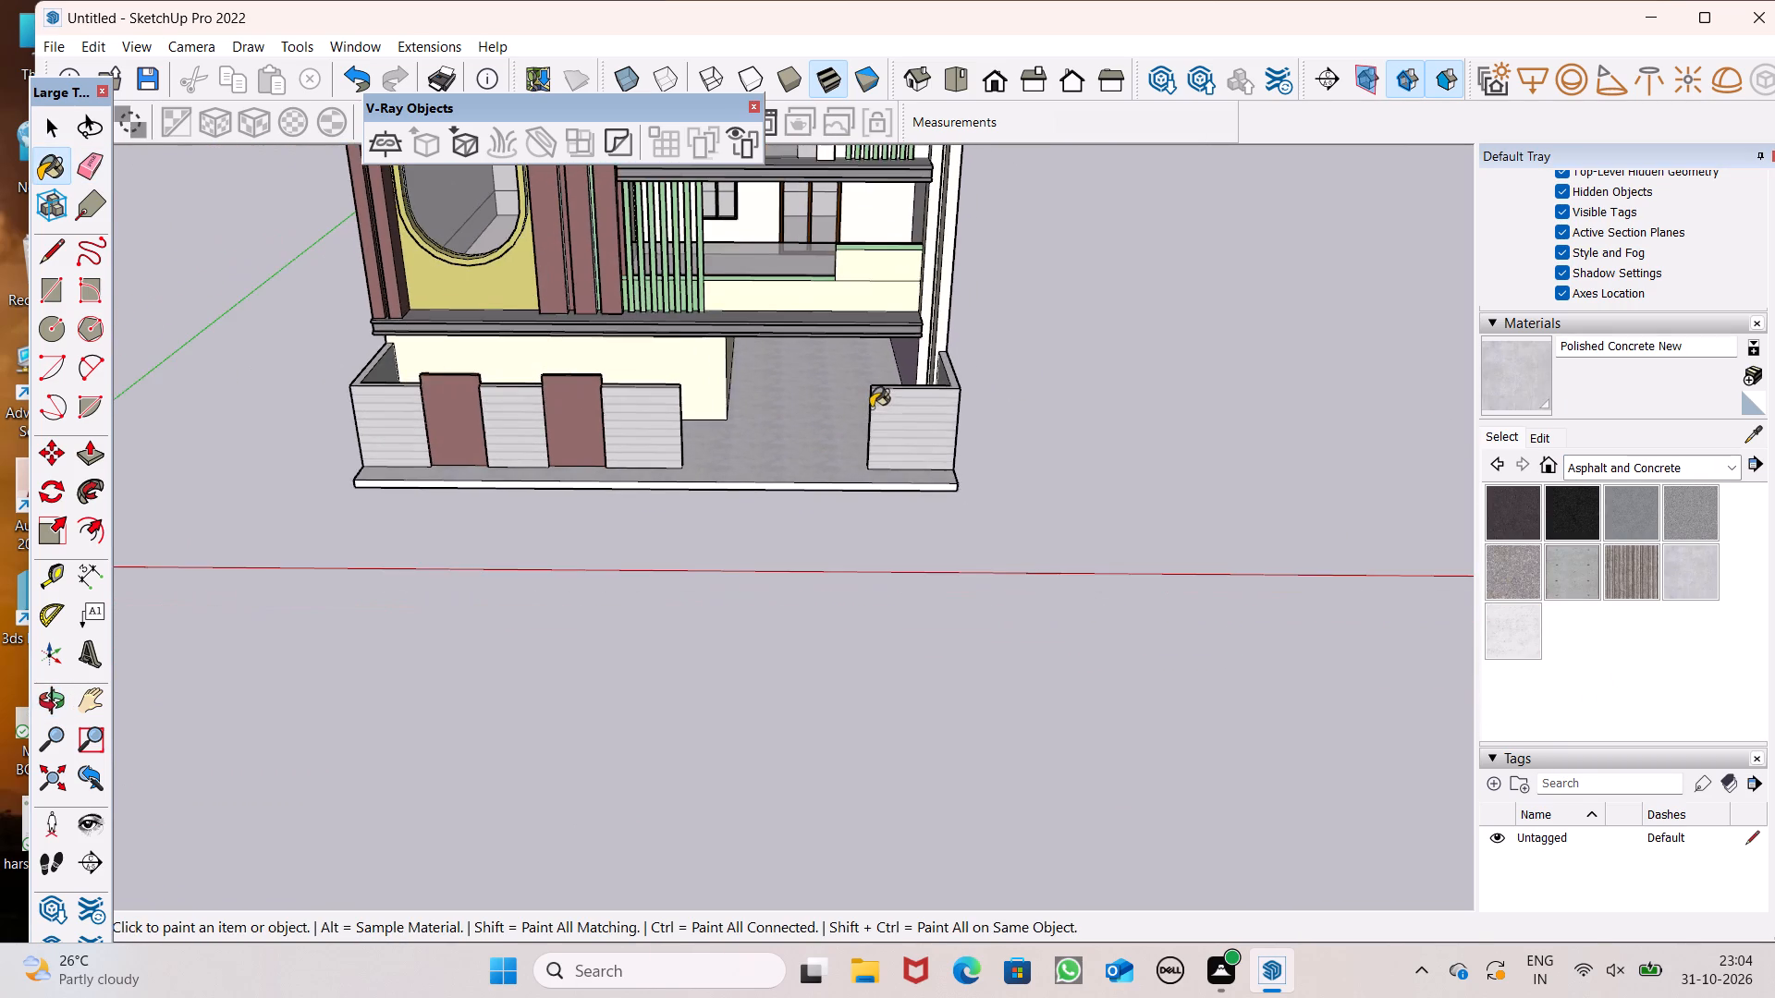
pyautogui.moveTo(875, 436); pyautogui.dragTo(788, 373, button='middle')
pyautogui.scroll(-10, 773, 481)
pyautogui.moveTo(840, 522); pyautogui.dragTo(454, 616, button='middle')
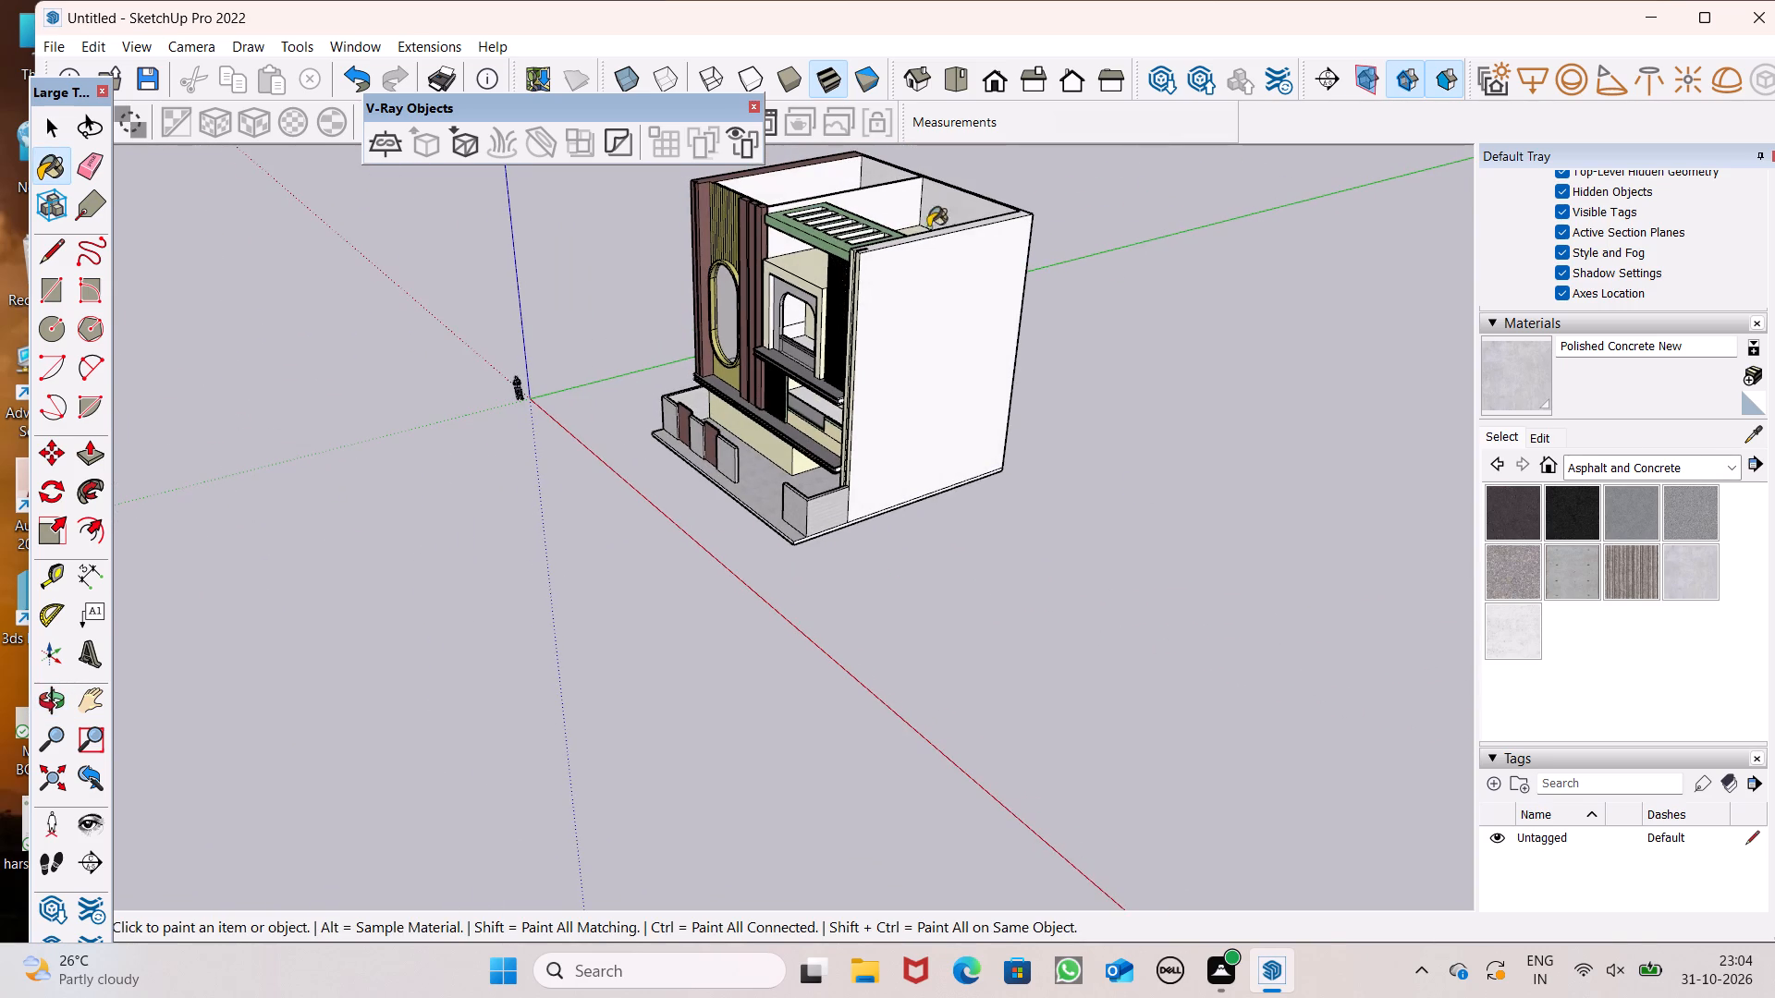
pyautogui.scroll(3, 881, 201)
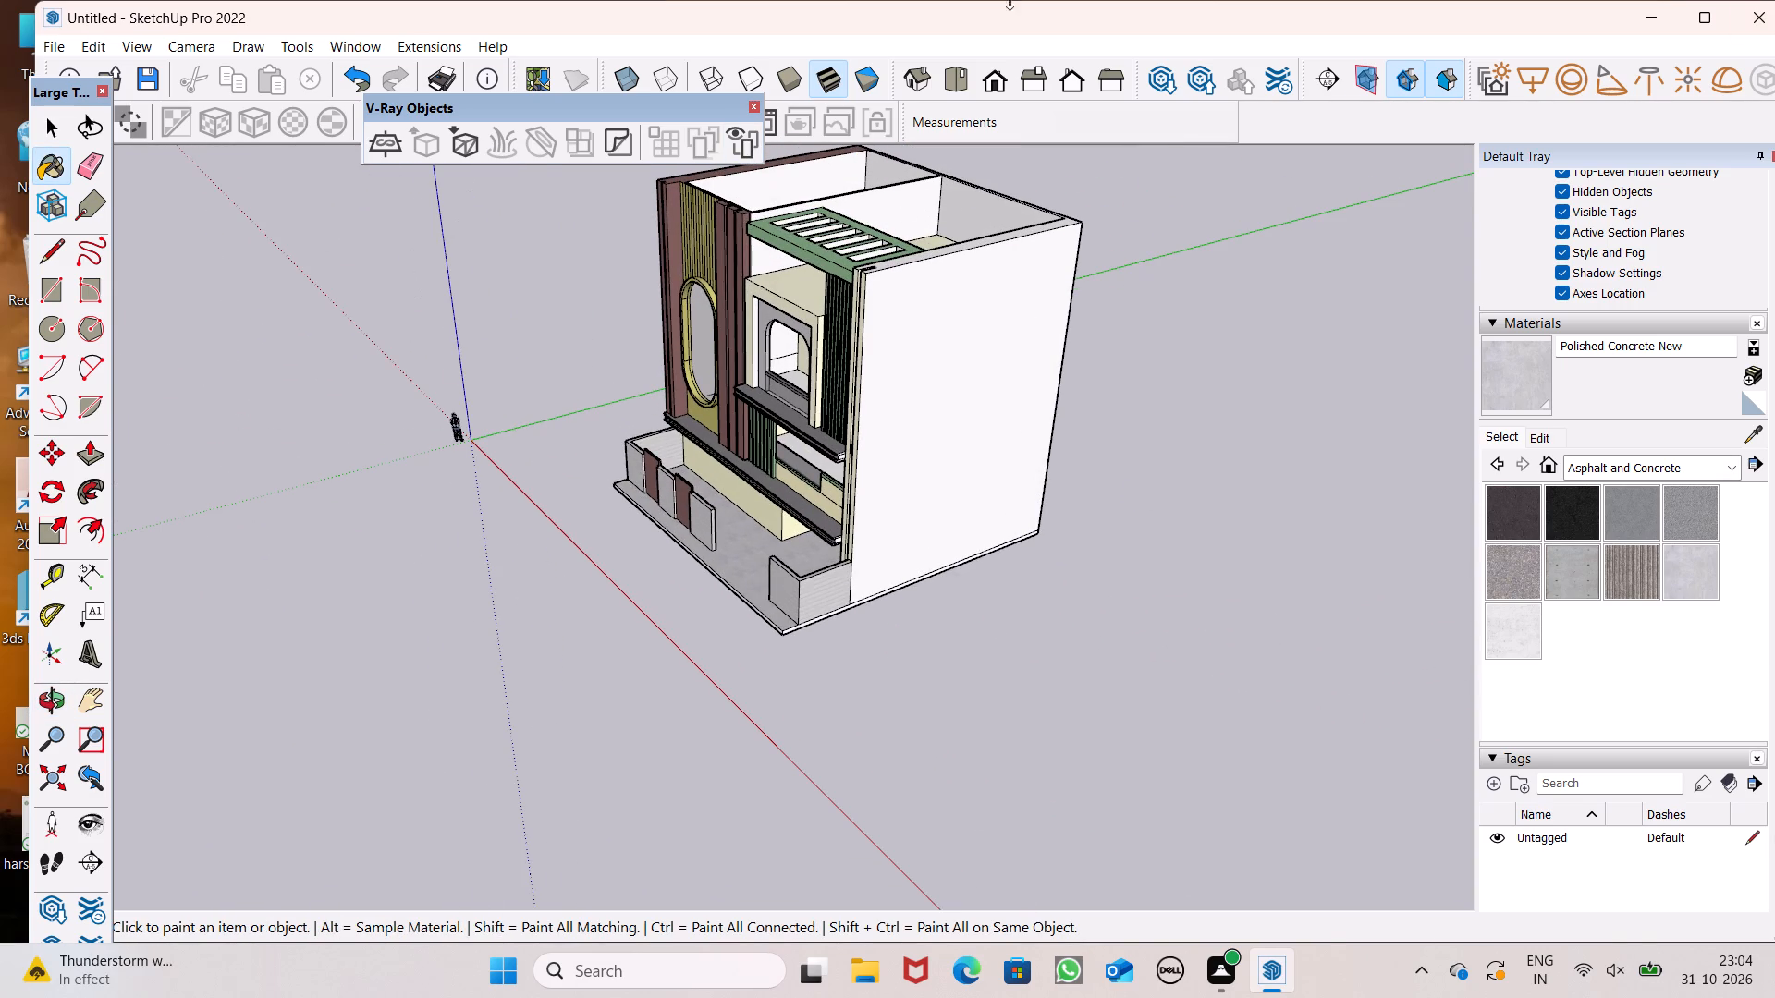
pyautogui.click(44, 251)
pyautogui.scroll(-1, 243, 385)
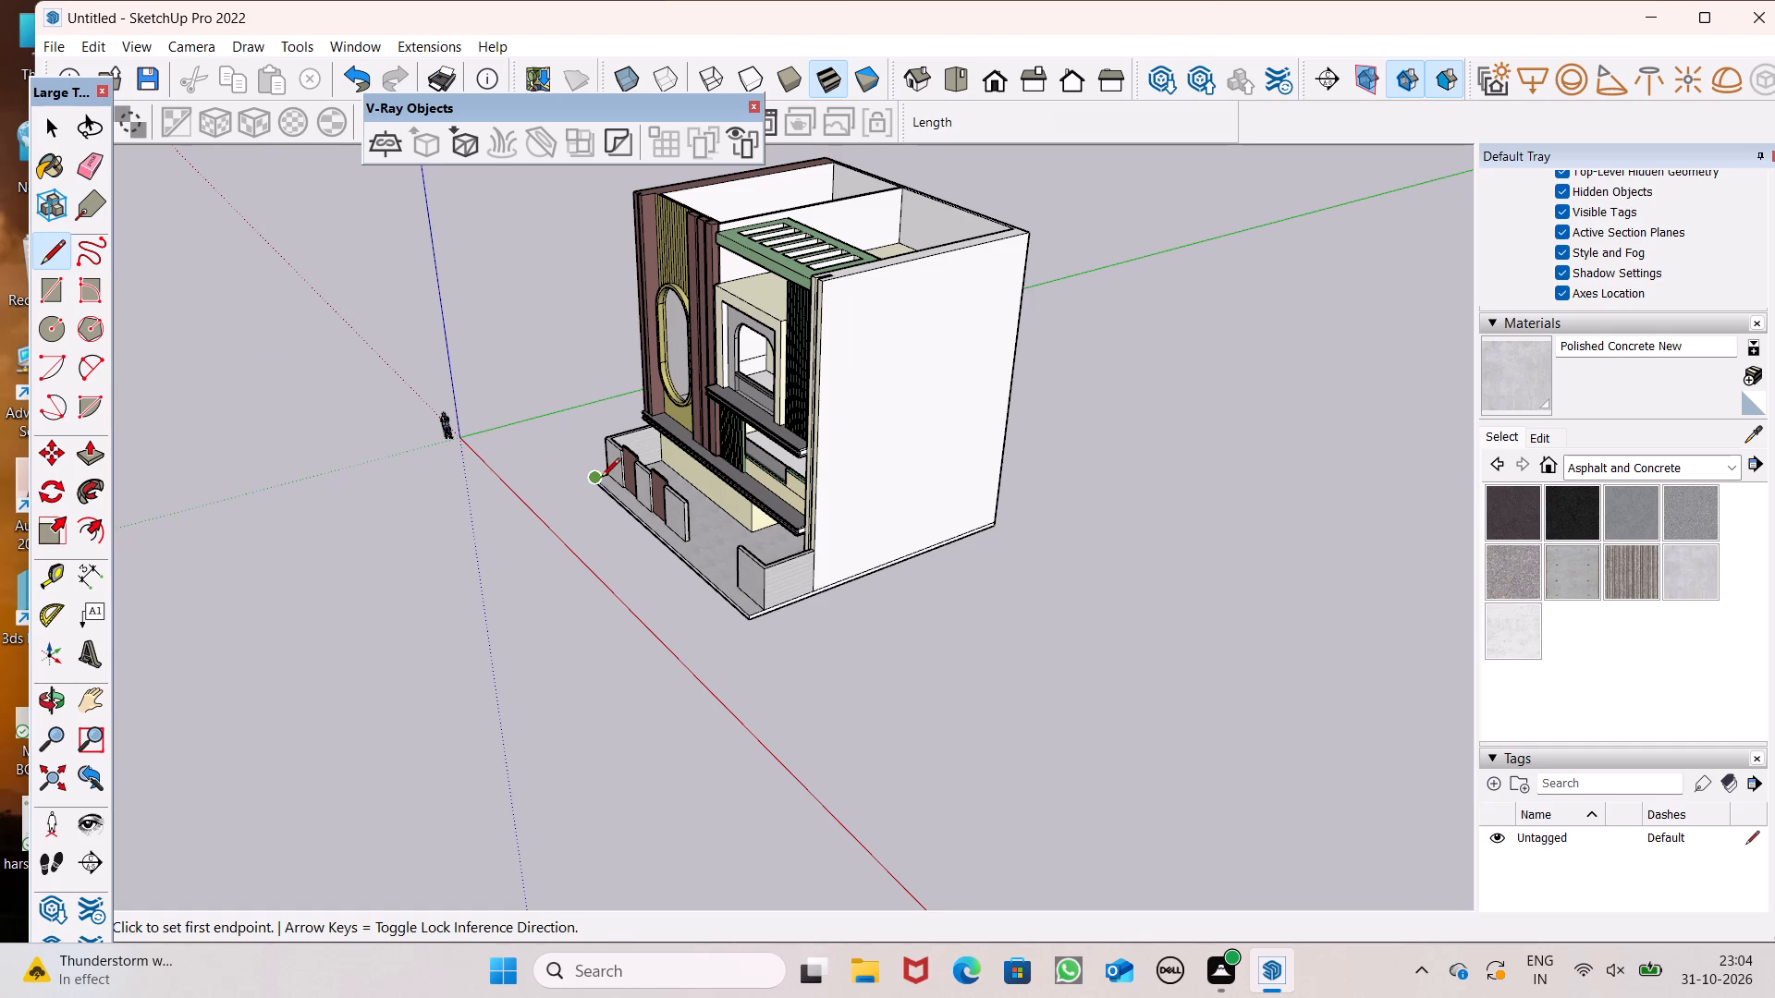
pyautogui.moveTo(697, 542); pyautogui.dragTo(626, 642, button='middle')
pyautogui.scroll(1, 864, 284)
pyautogui.scroll(-4, 741, 410)
pyautogui.scroll(6, 714, 216)
pyautogui.scroll(1, 826, 302)
pyautogui.moveTo(826, 315); pyautogui.dragTo(679, 656, button='middle')
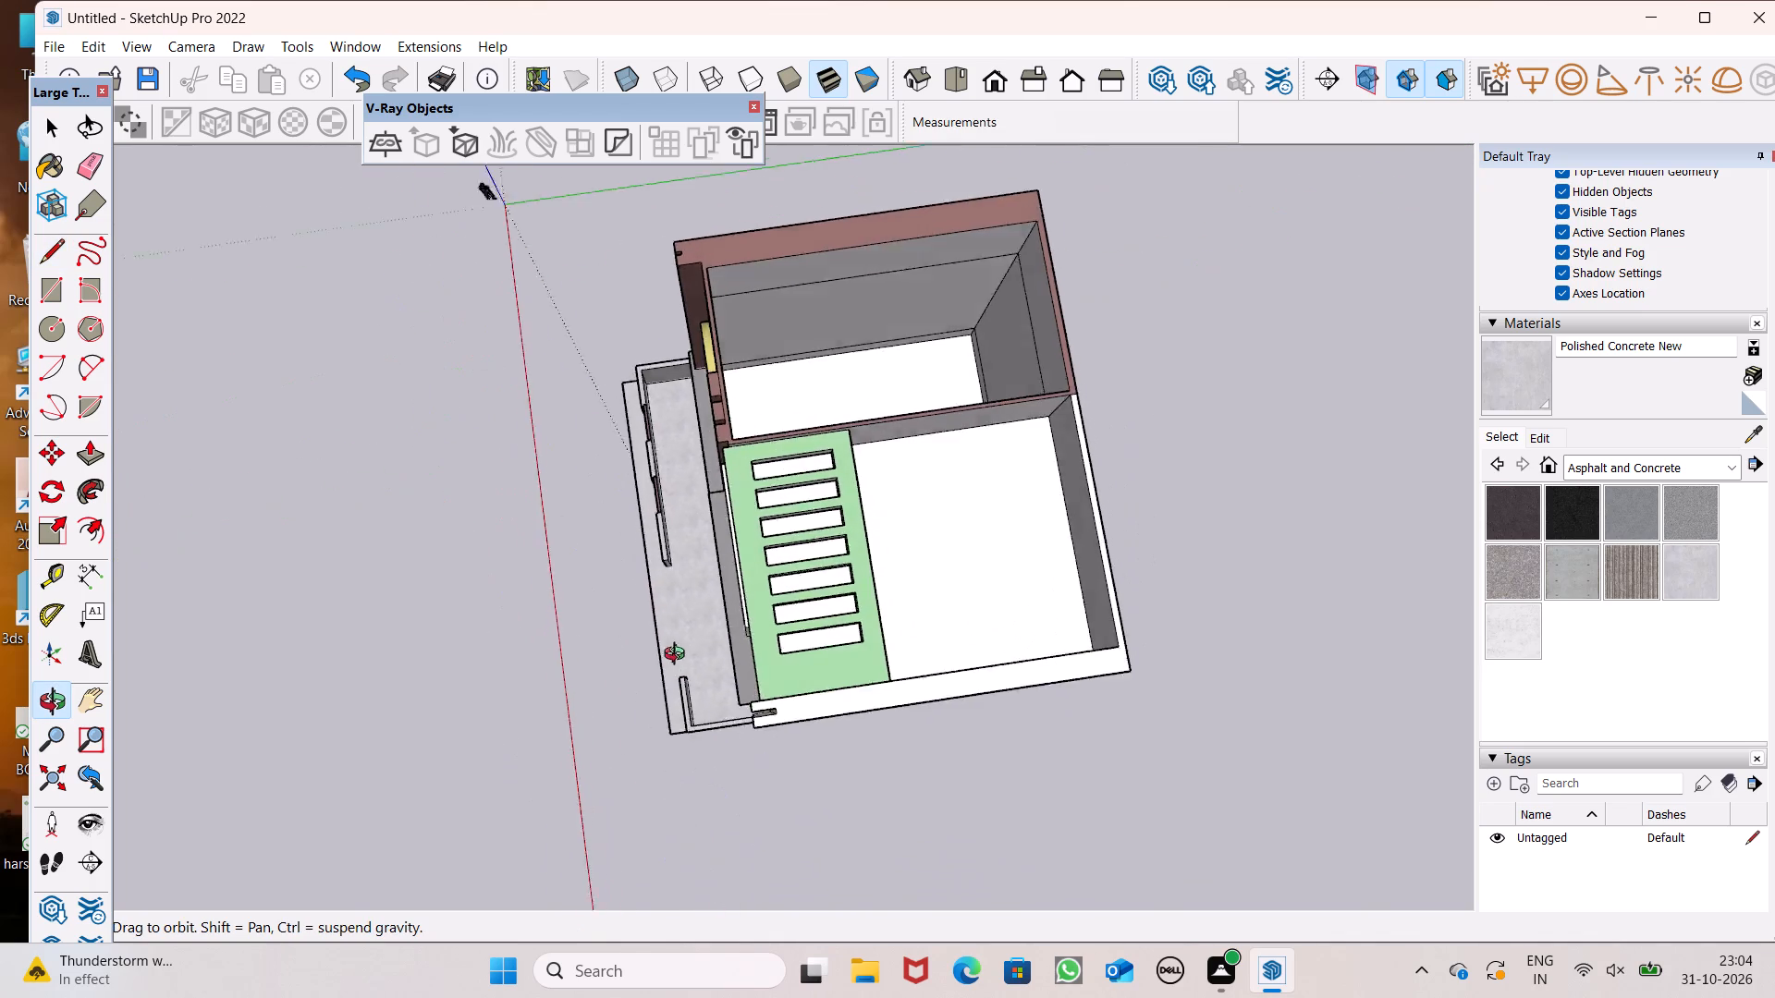
pyautogui.moveTo(679, 656); pyautogui.dragTo(701, 596, button='middle')
pyautogui.scroll(6, 710, 355)
pyautogui.moveTo(829, 310); pyautogui.dragTo(607, 213, button='middle')
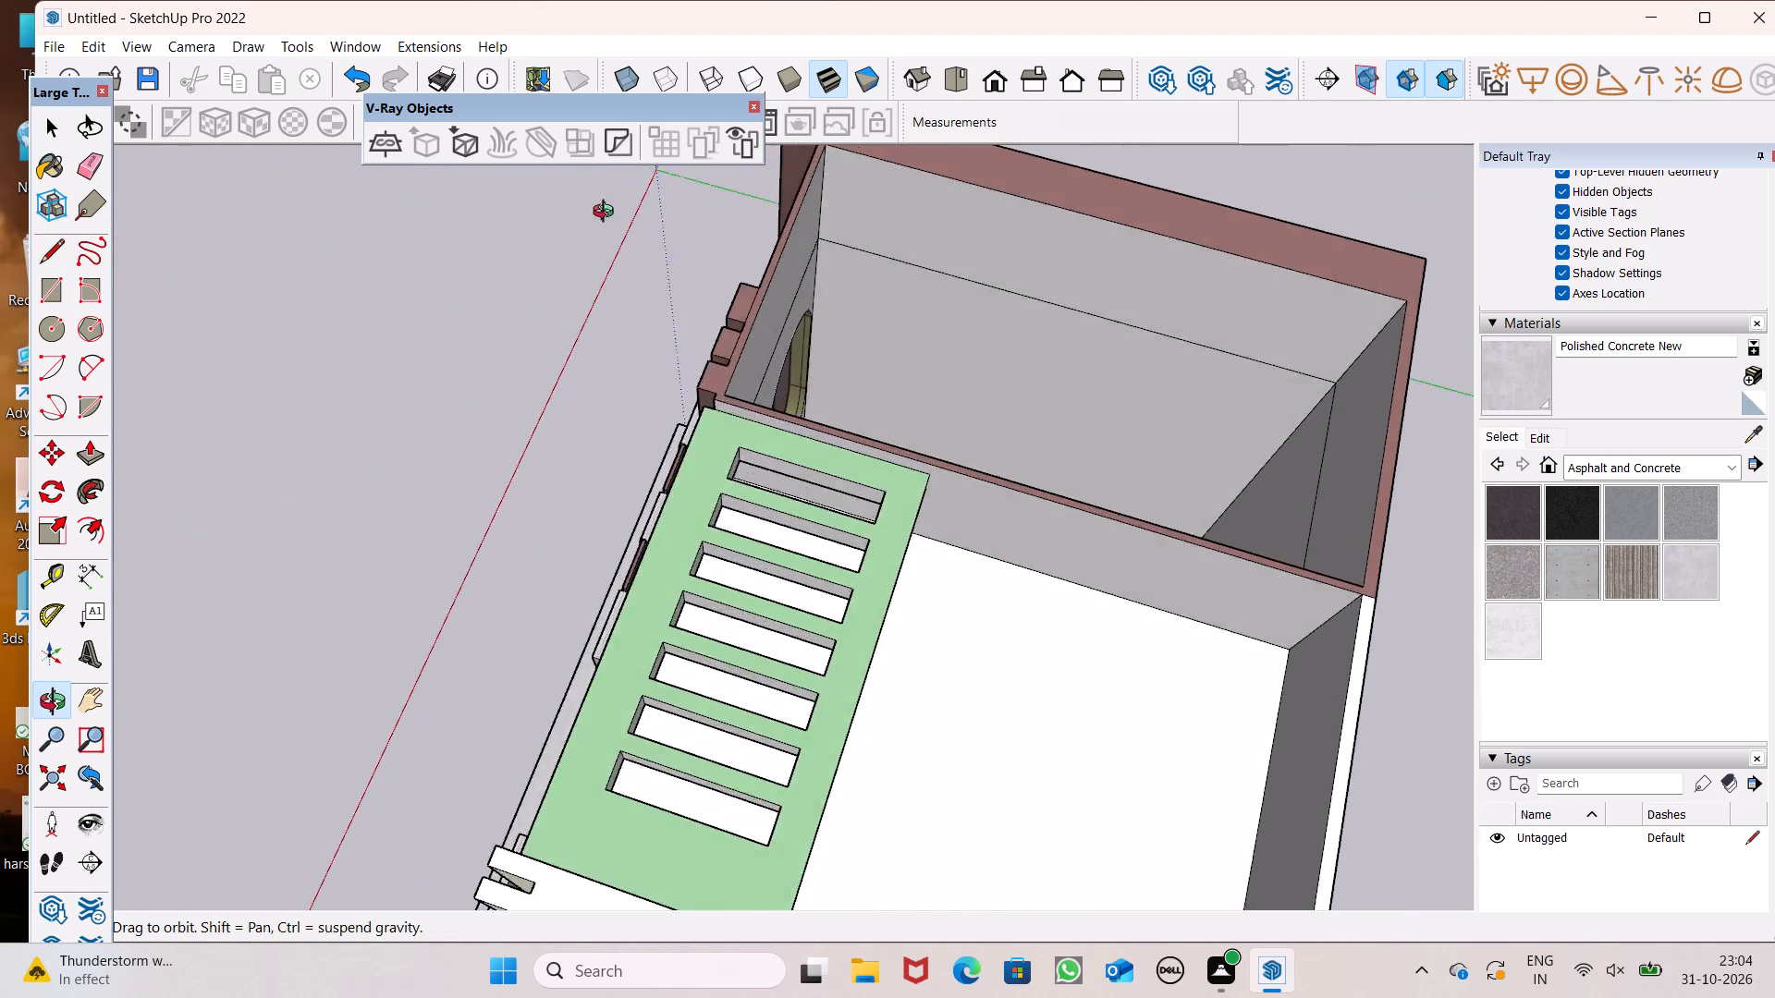
pyautogui.moveTo(607, 213); pyautogui.dragTo(836, 266, button='middle')
pyautogui.scroll(-4, 762, 289)
pyautogui.scroll(5, 725, 213)
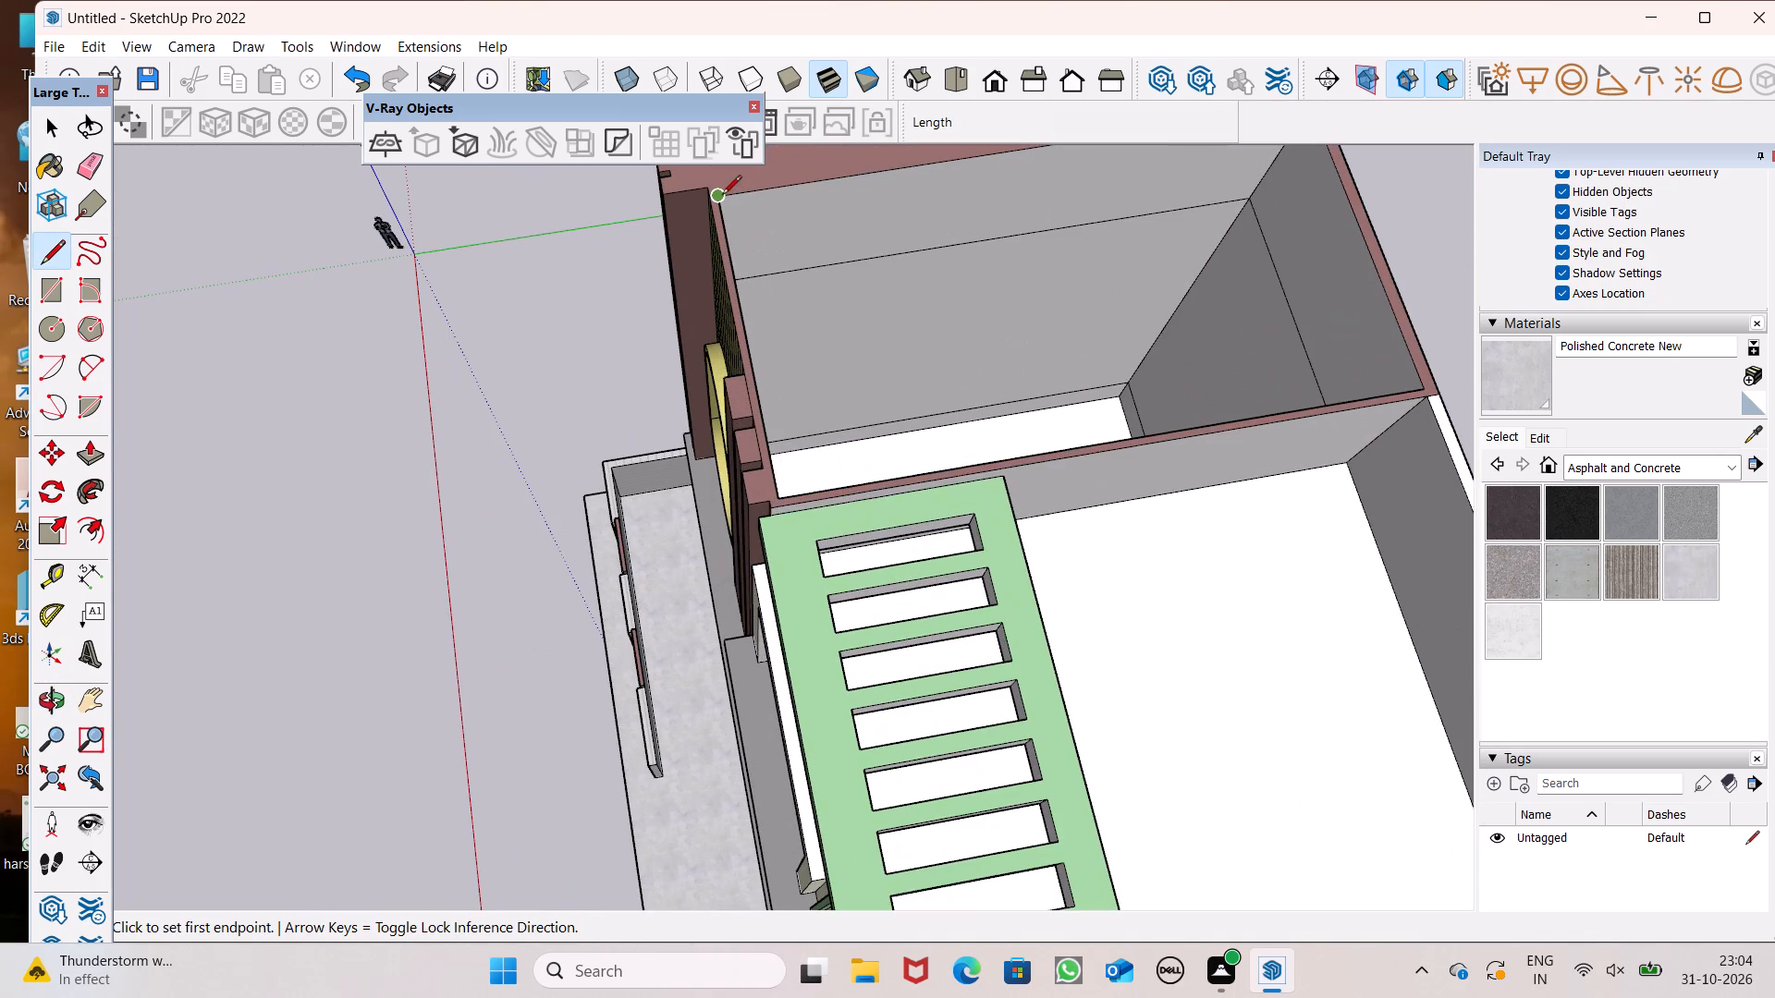
pyautogui.click(722, 196)
pyautogui.click(739, 192)
pyautogui.press('b')
pyautogui.scroll(-6, 643, 325)
pyautogui.press('space')
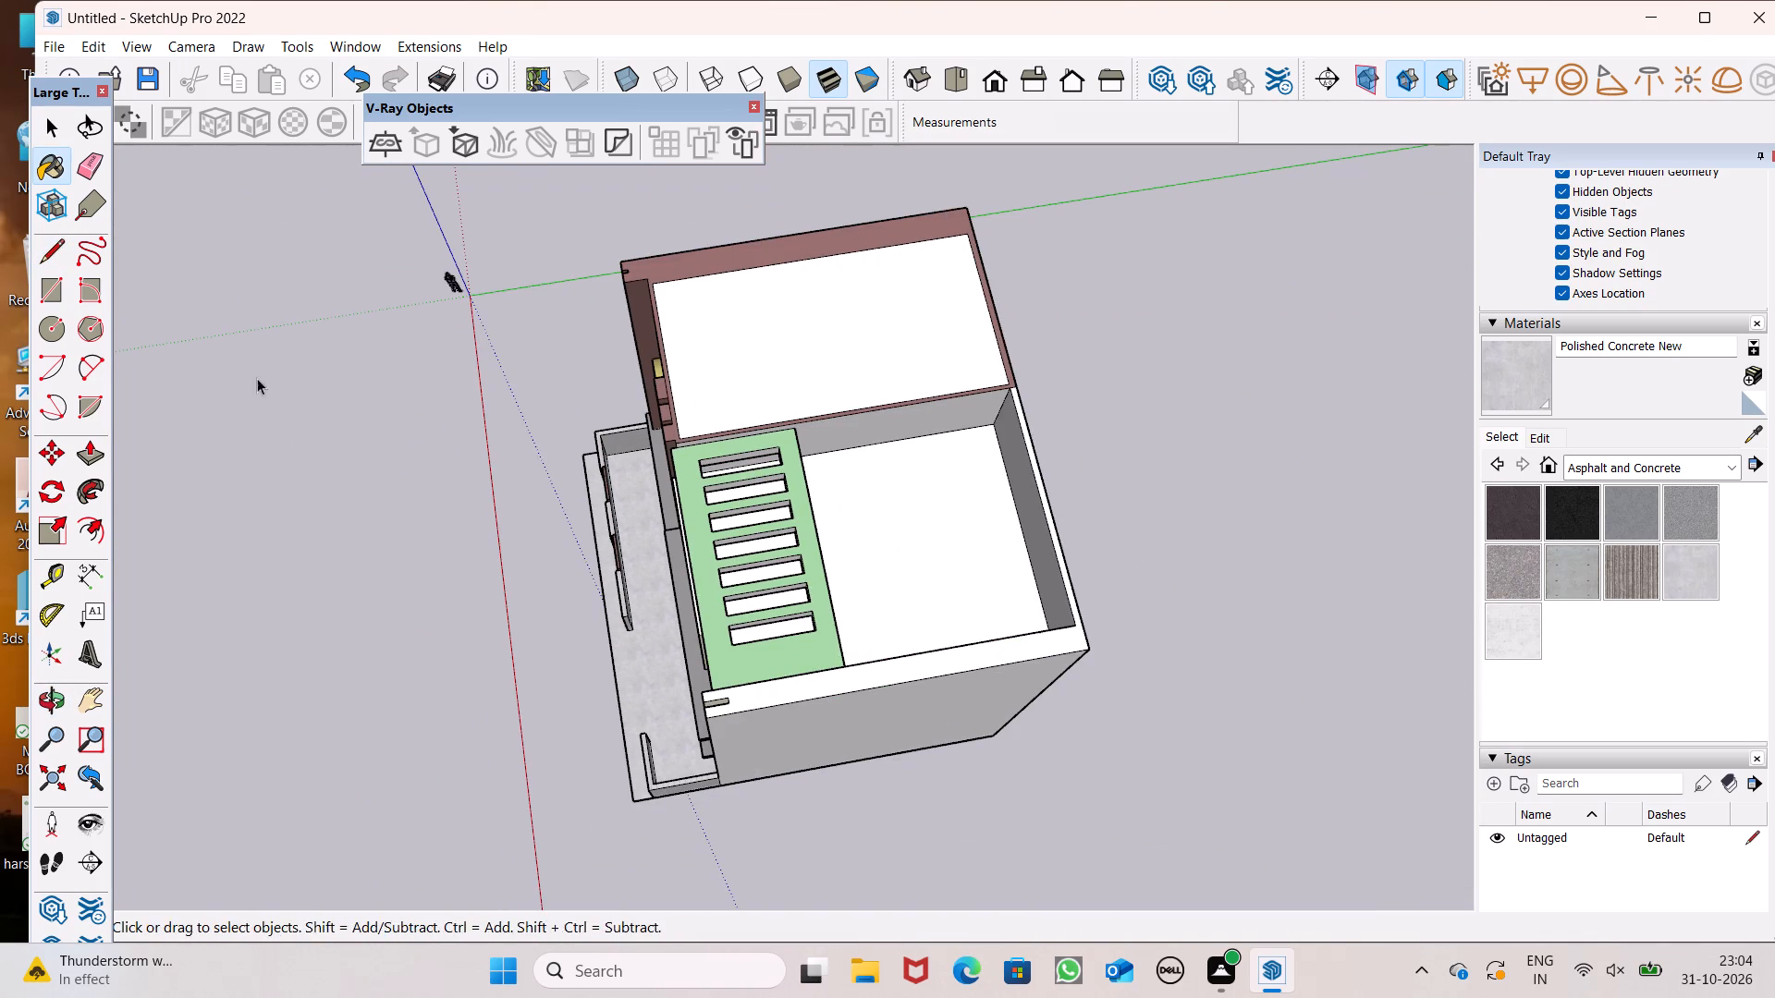
# Push/Pull the roof face over the brown-walled room by 6".
pyautogui.click(84, 445)
pyautogui.scroll(6, 666, 363)
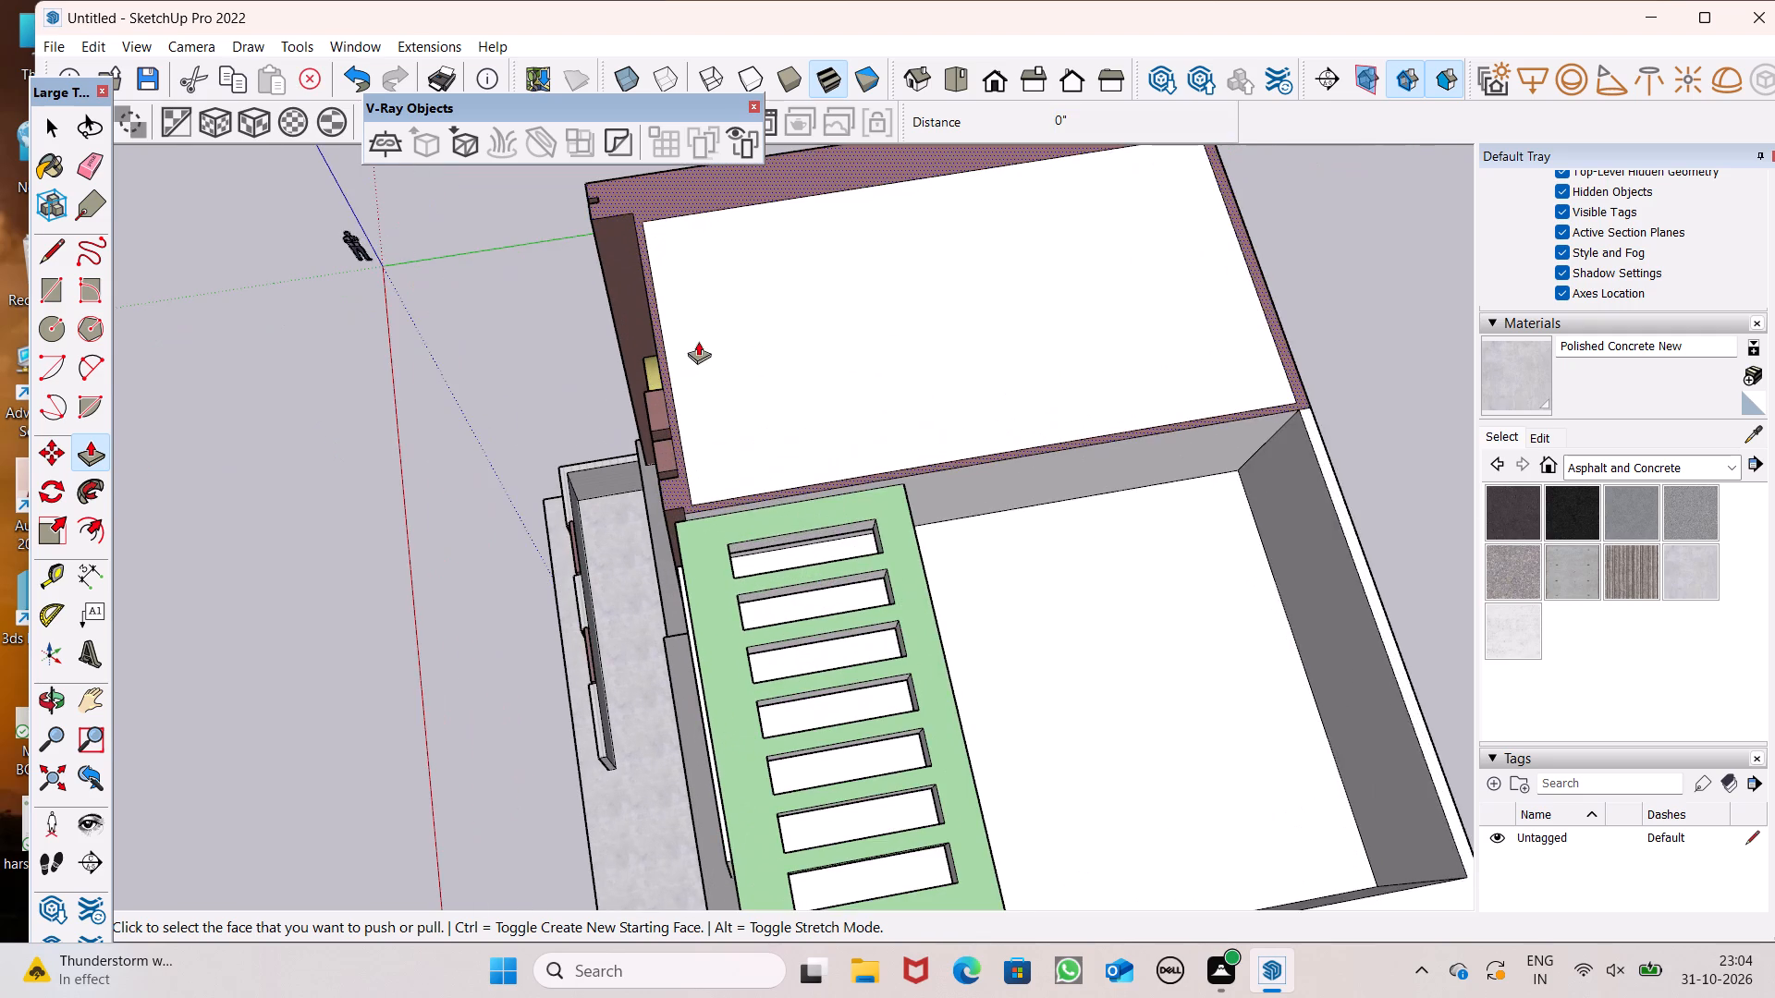
pyautogui.scroll(2, 747, 346)
pyautogui.moveTo(736, 409); pyautogui.dragTo(739, 429)
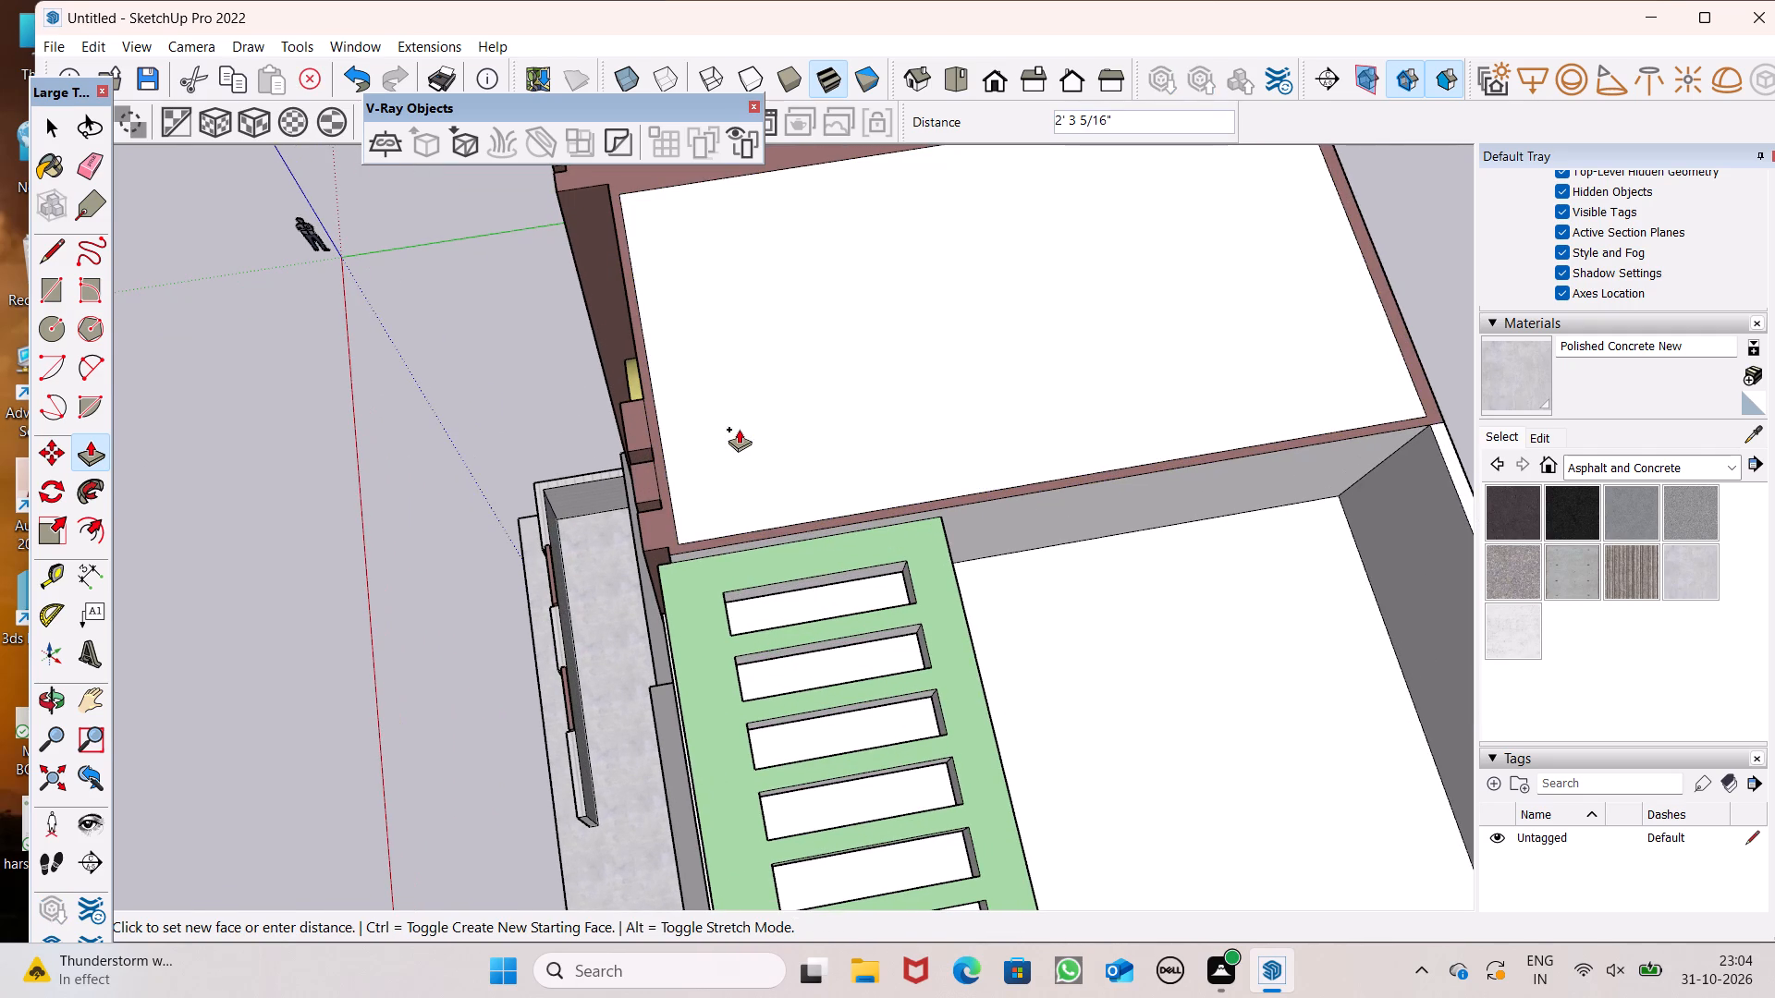
pyautogui.moveTo(739, 429); pyautogui.dragTo(740, 430)
pyautogui.press('6')
pyautogui.hotkey('shift', '"')
pyautogui.press('Return')
pyautogui.scroll(-4, 643, 445)
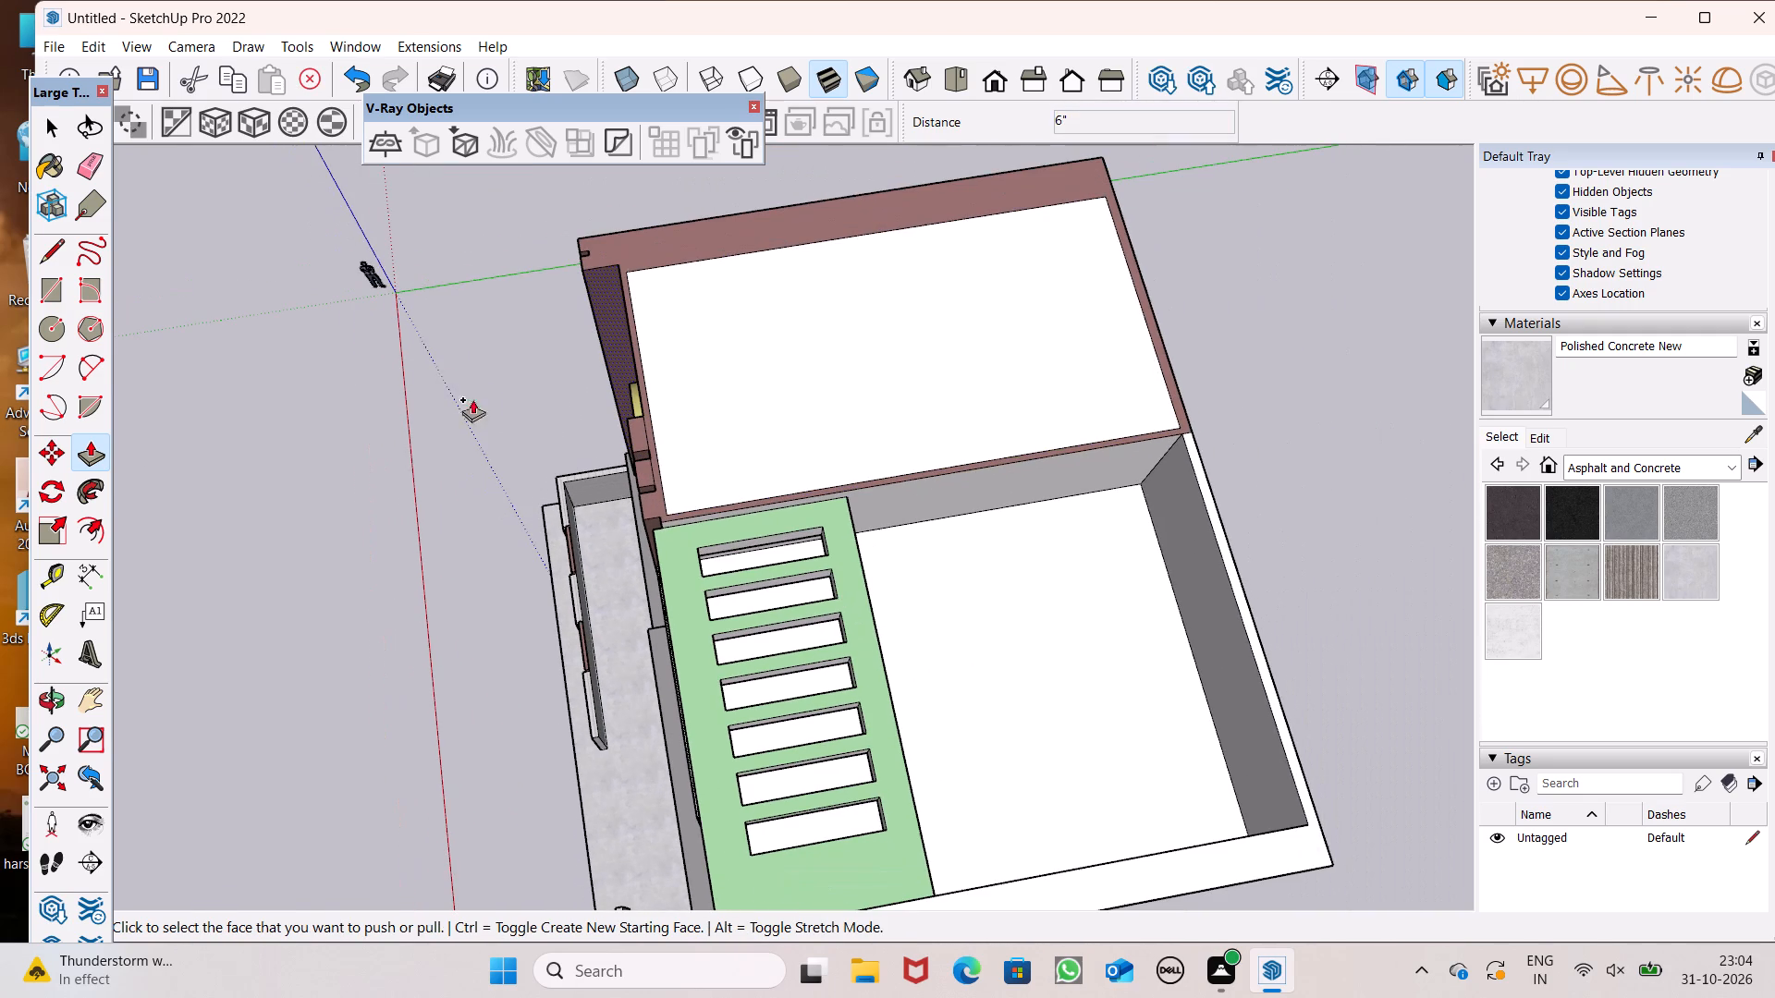
pyautogui.press('space')
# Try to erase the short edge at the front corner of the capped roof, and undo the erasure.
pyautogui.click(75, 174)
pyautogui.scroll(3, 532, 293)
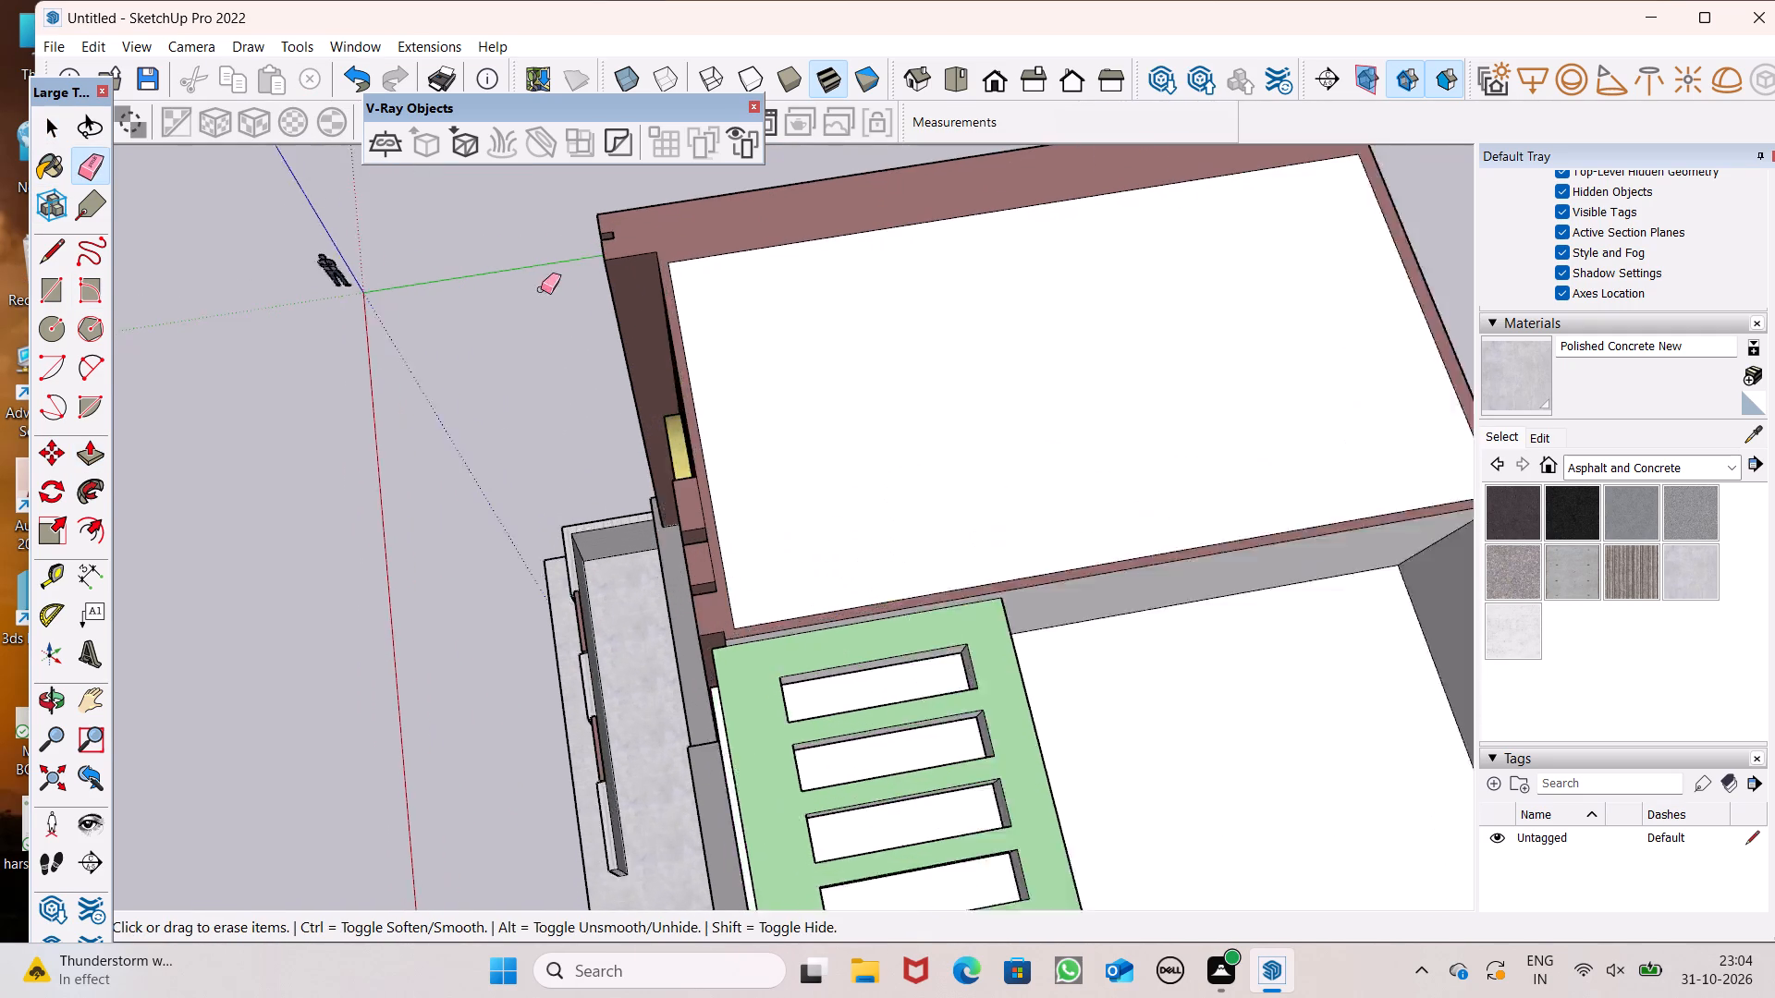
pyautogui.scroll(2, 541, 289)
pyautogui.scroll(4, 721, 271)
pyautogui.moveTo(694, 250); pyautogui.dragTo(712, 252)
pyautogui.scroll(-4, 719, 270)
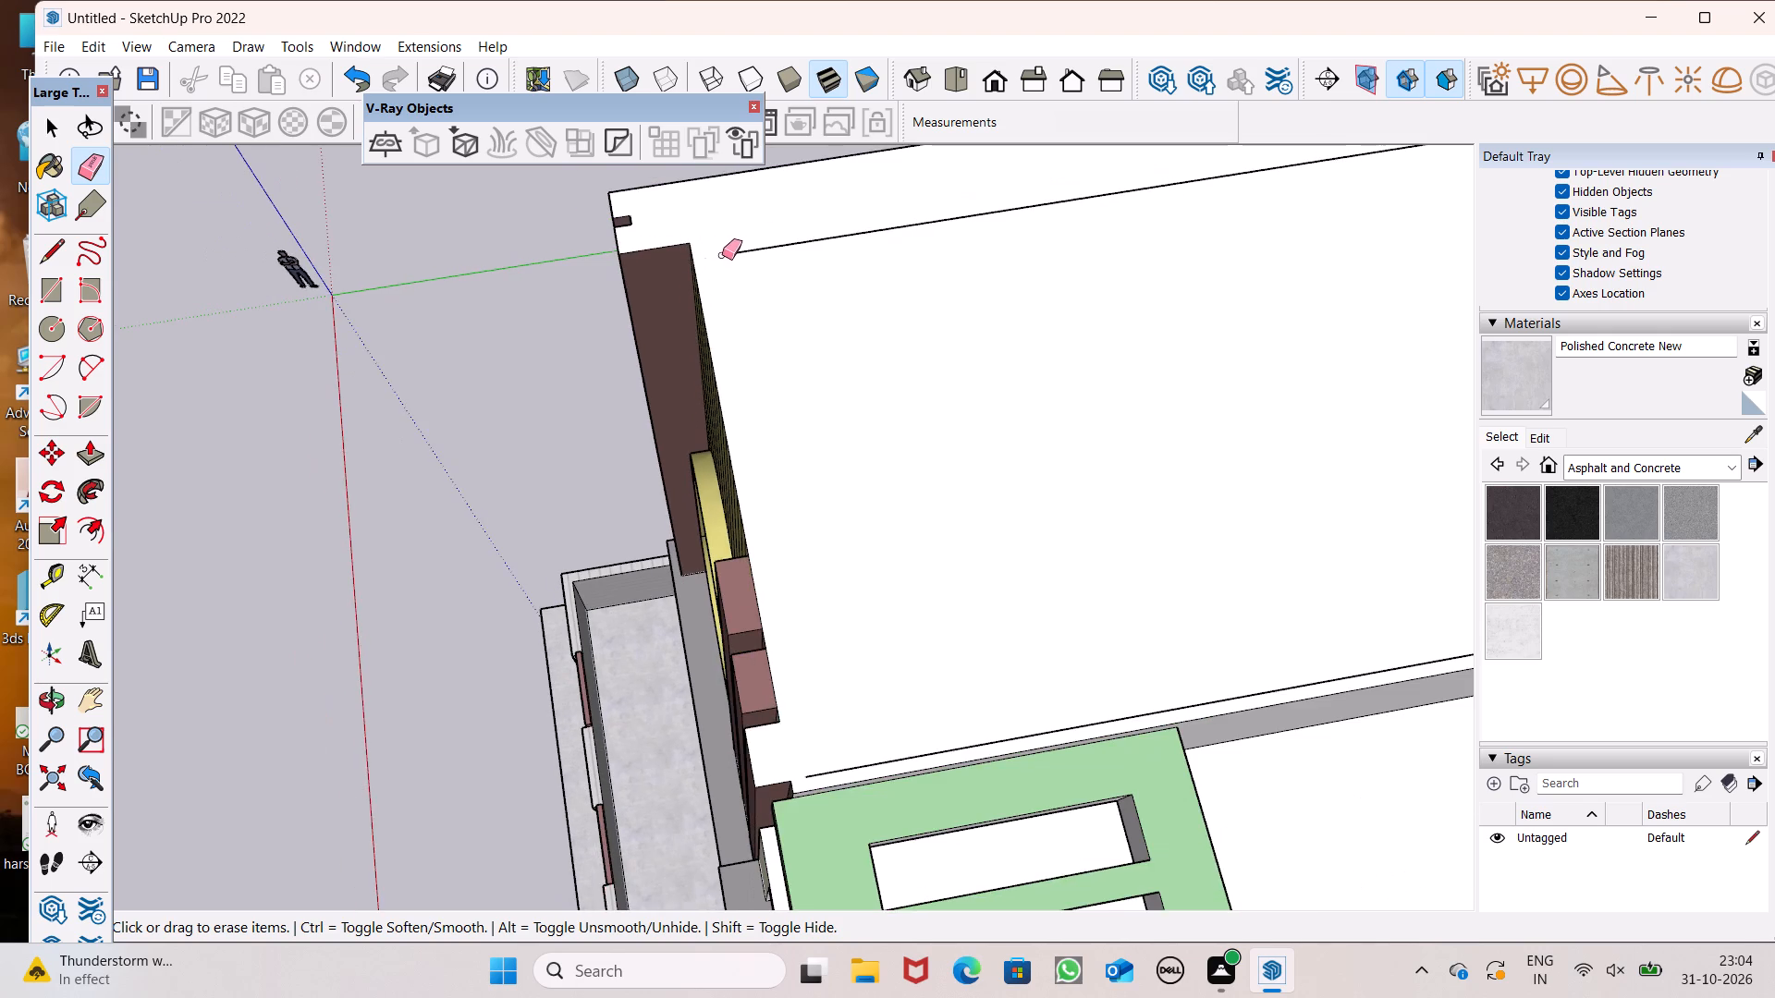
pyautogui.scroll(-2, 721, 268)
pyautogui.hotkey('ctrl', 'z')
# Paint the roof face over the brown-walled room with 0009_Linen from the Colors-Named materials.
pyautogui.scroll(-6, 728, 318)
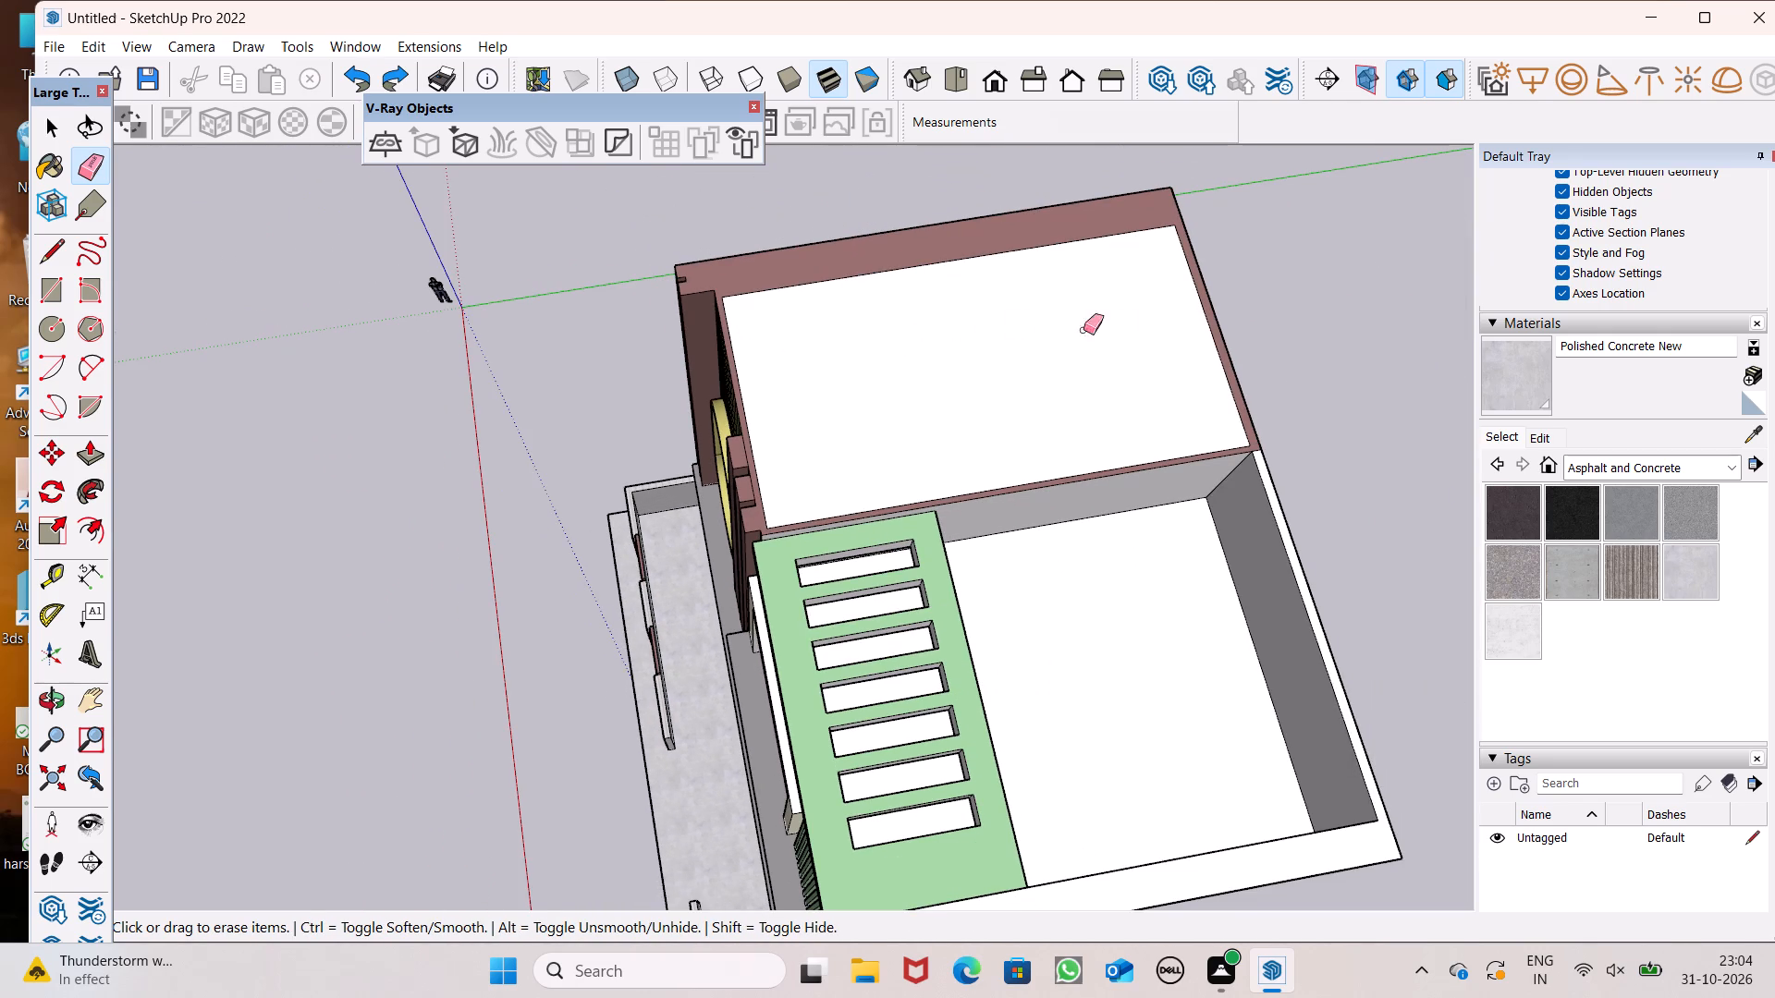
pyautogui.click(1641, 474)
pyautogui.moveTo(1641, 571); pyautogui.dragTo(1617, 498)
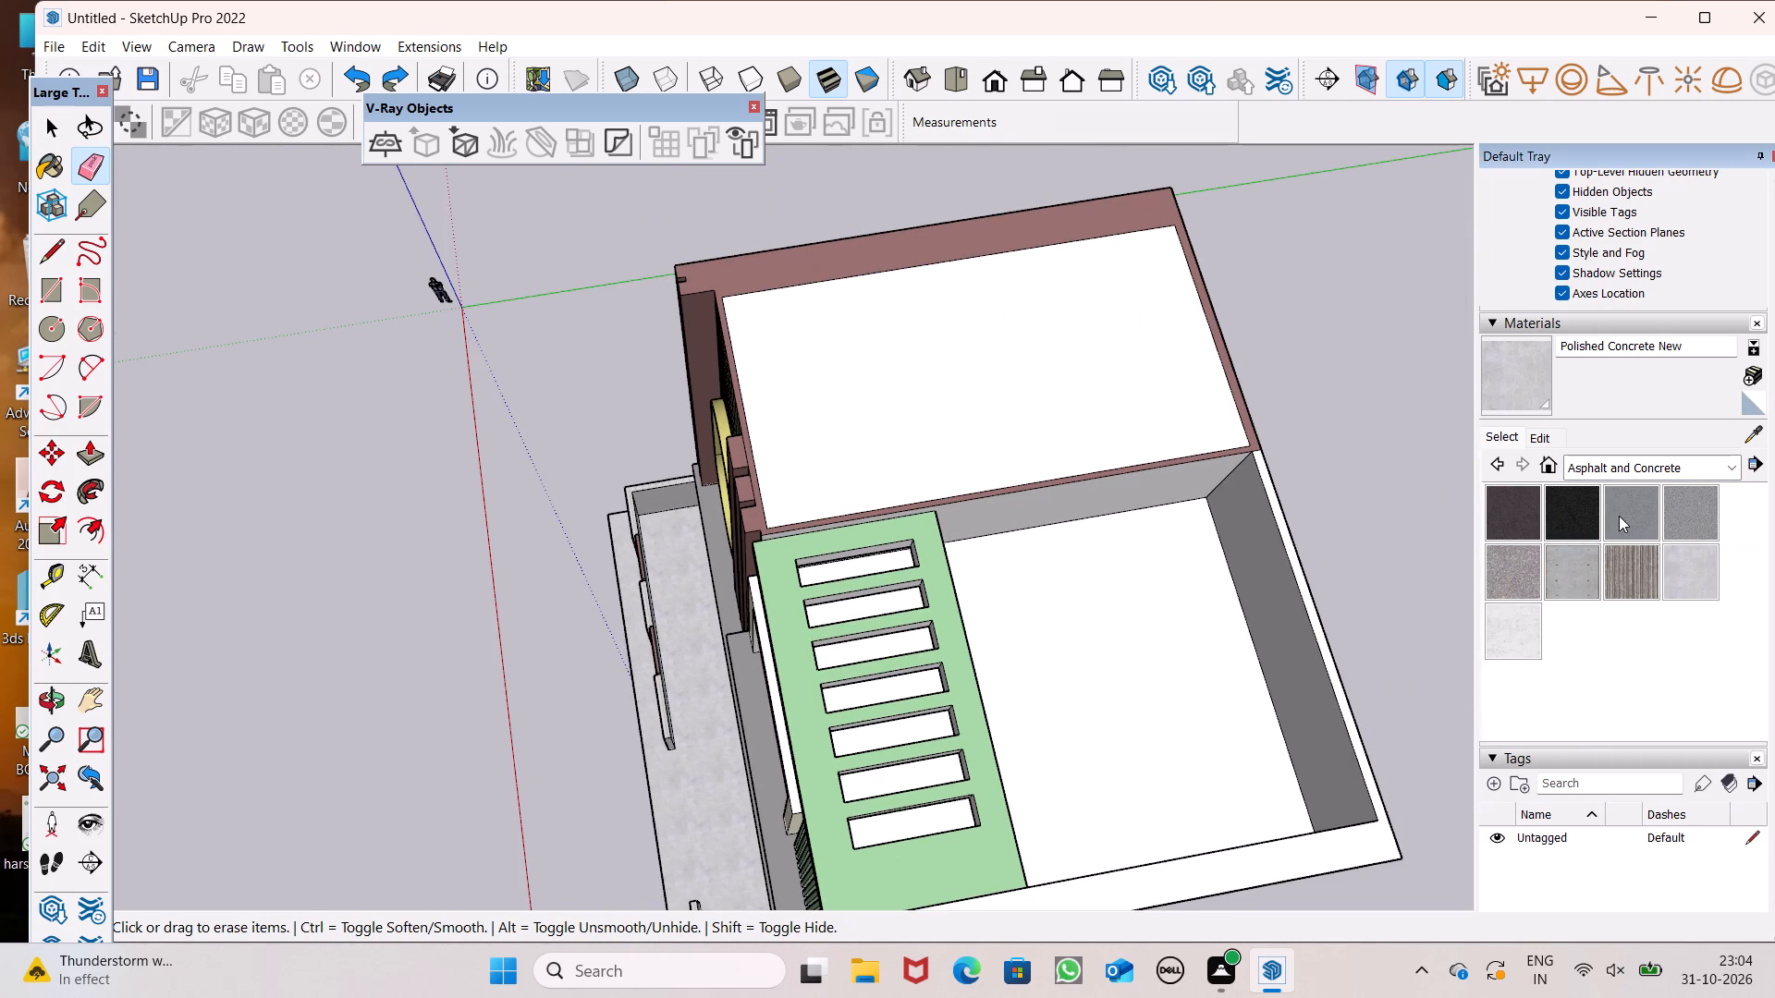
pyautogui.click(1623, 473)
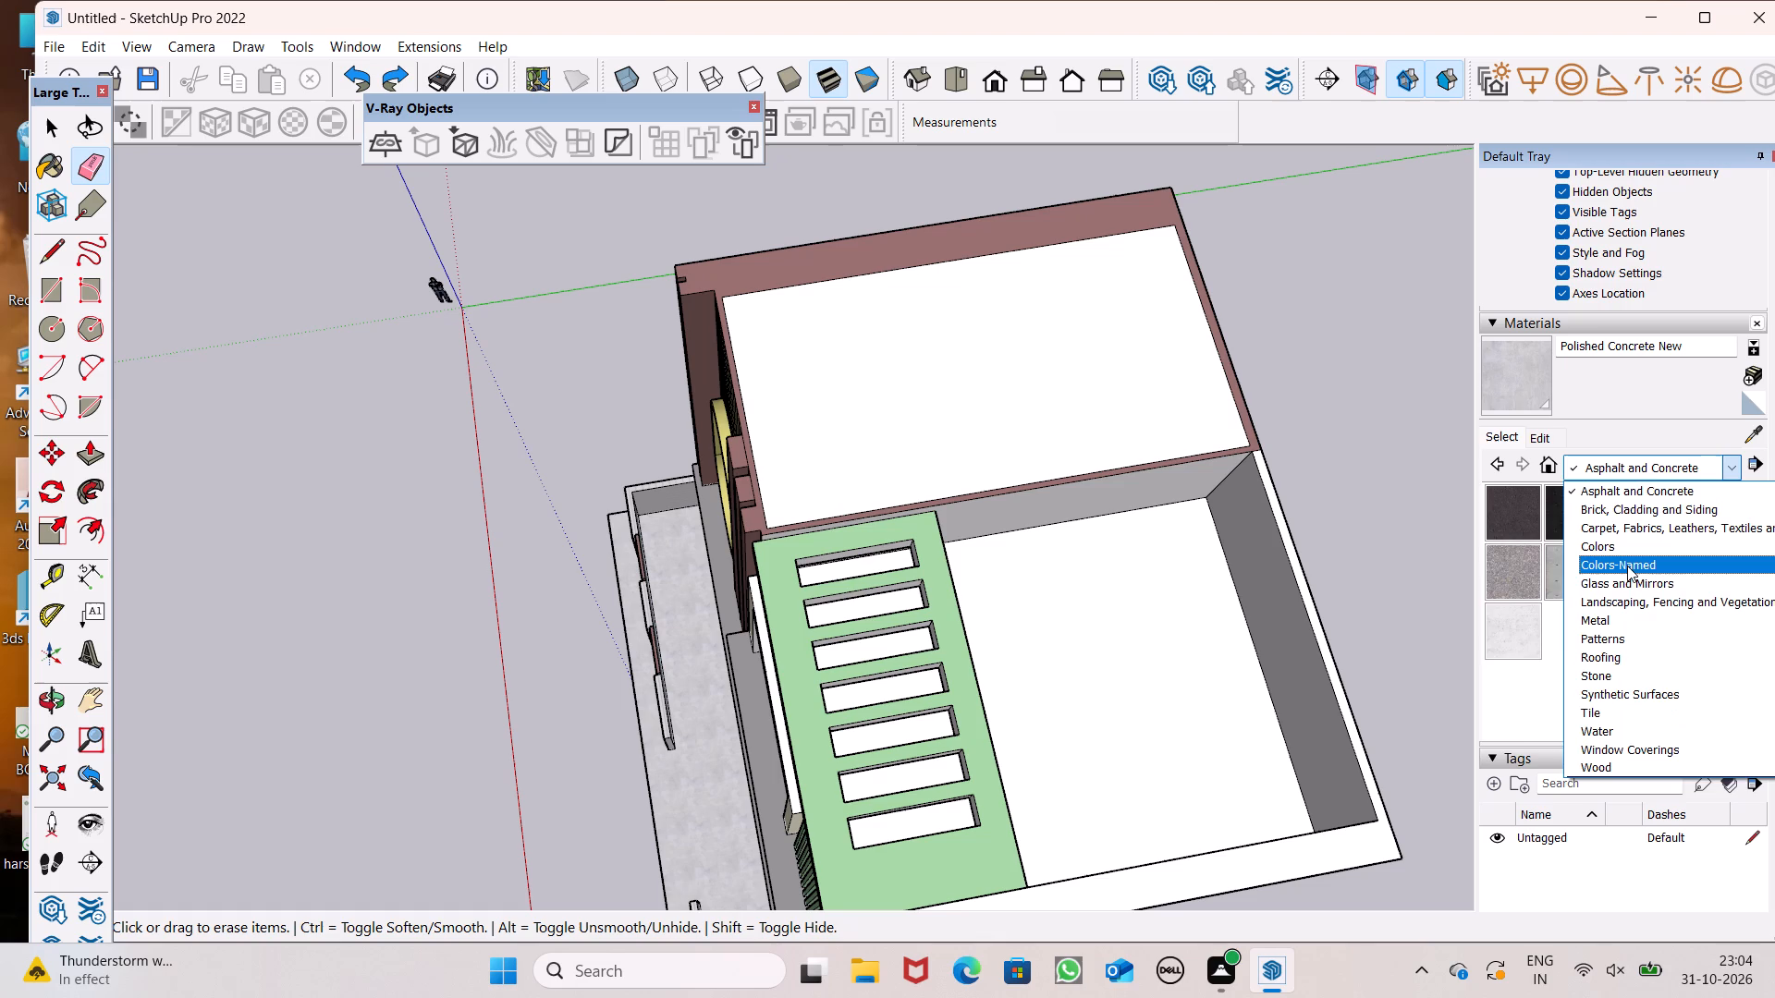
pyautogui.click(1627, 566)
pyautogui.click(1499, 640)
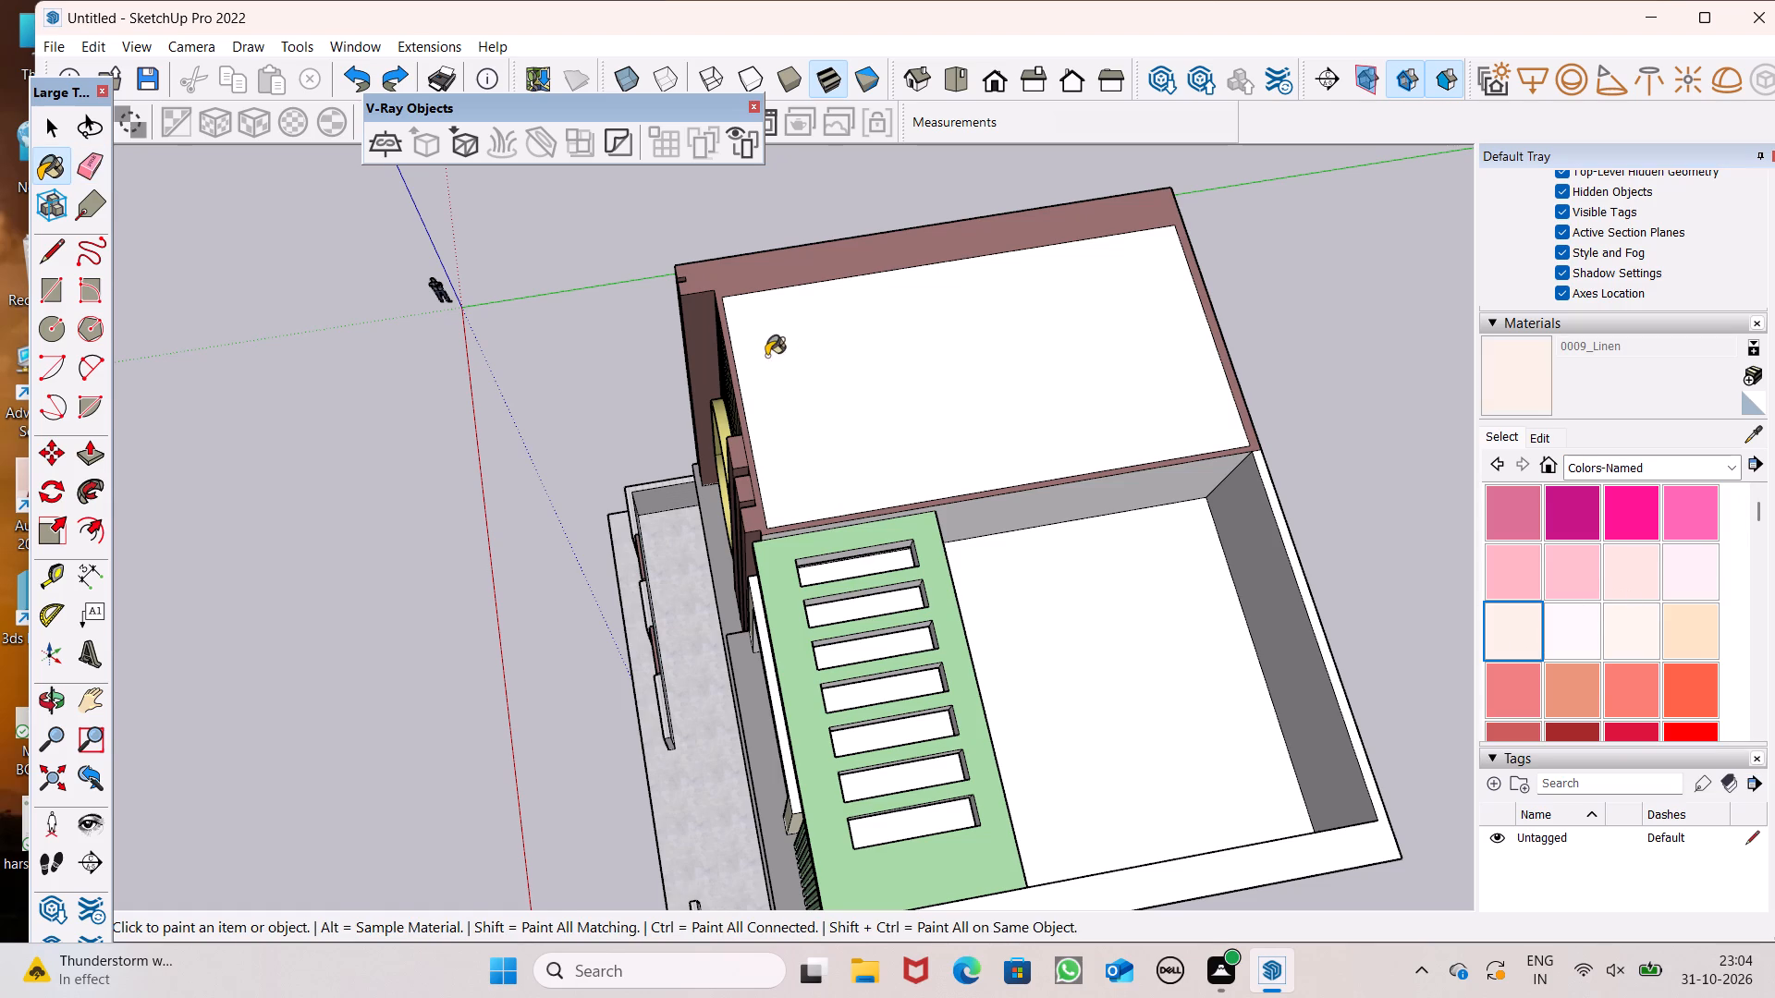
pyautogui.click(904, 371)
# Paint the roof over the brown-walled room and the inner walls of the adjoining open terrace with 0050_LemonChiffon.
pyautogui.scroll(-3, 905, 373)
pyautogui.moveTo(974, 557); pyautogui.dragTo(770, 274, button='middle')
pyautogui.scroll(1, 770, 274)
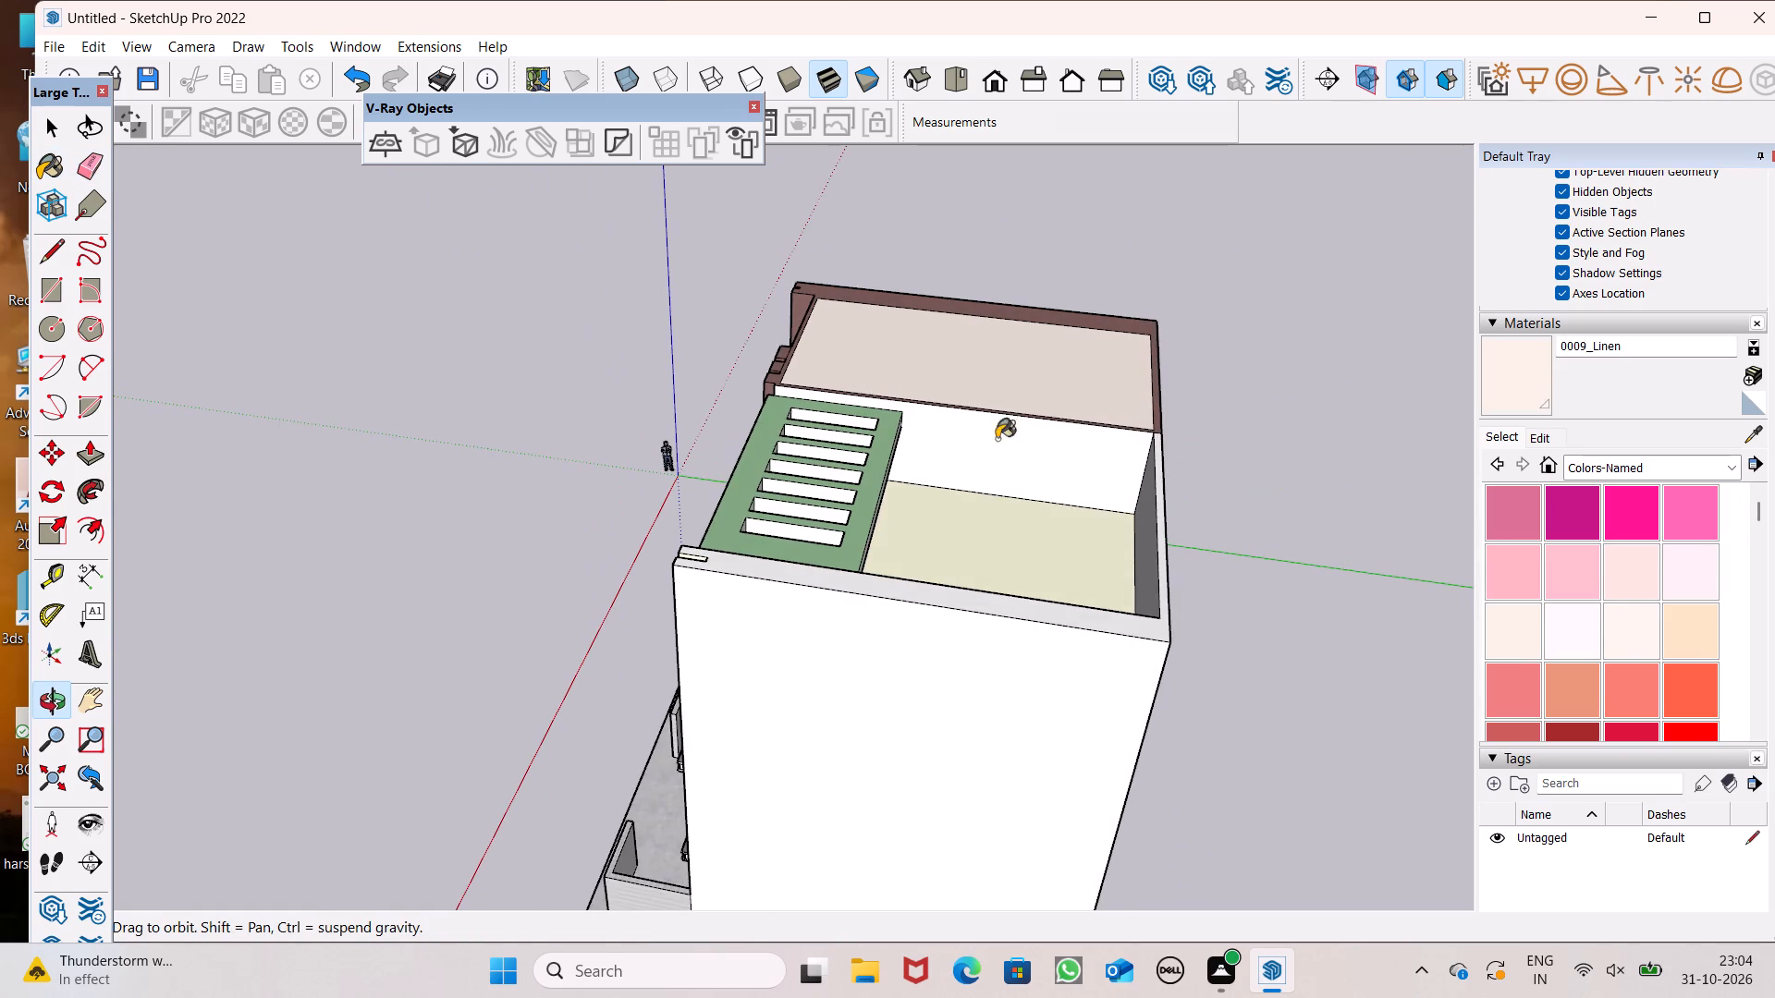
pyautogui.scroll(-3, 1600, 586)
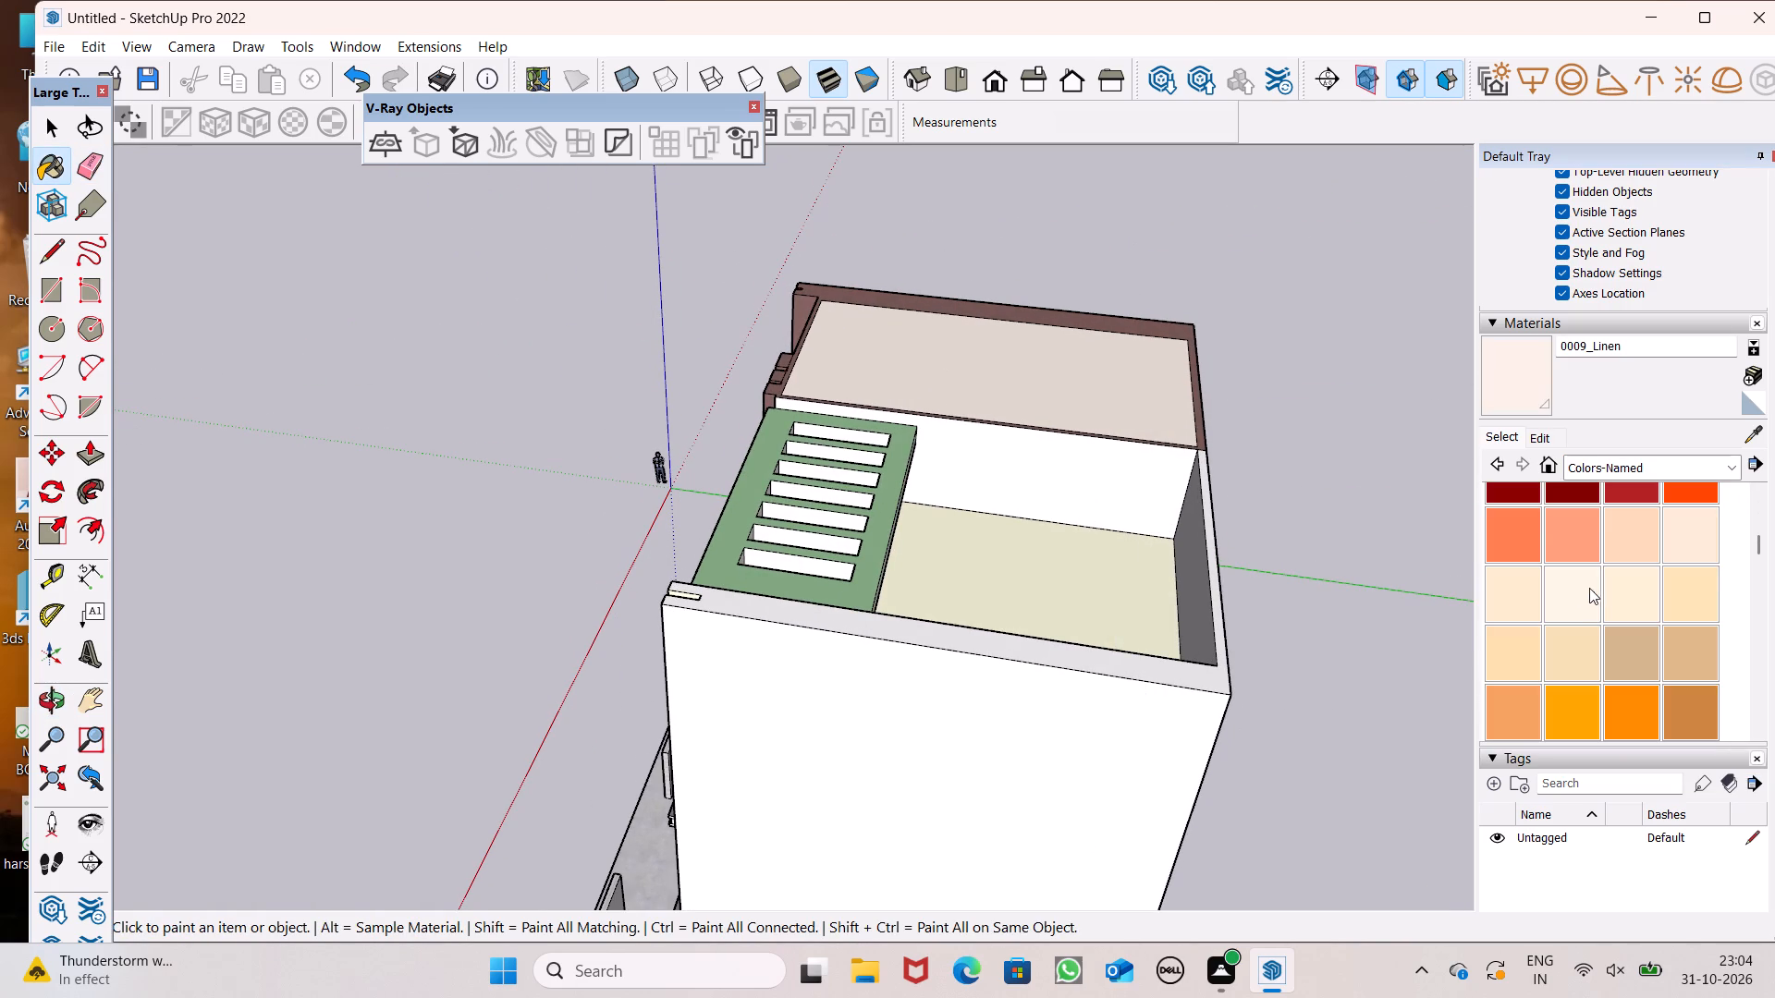
pyautogui.scroll(-2, 1573, 594)
pyautogui.click(1561, 674)
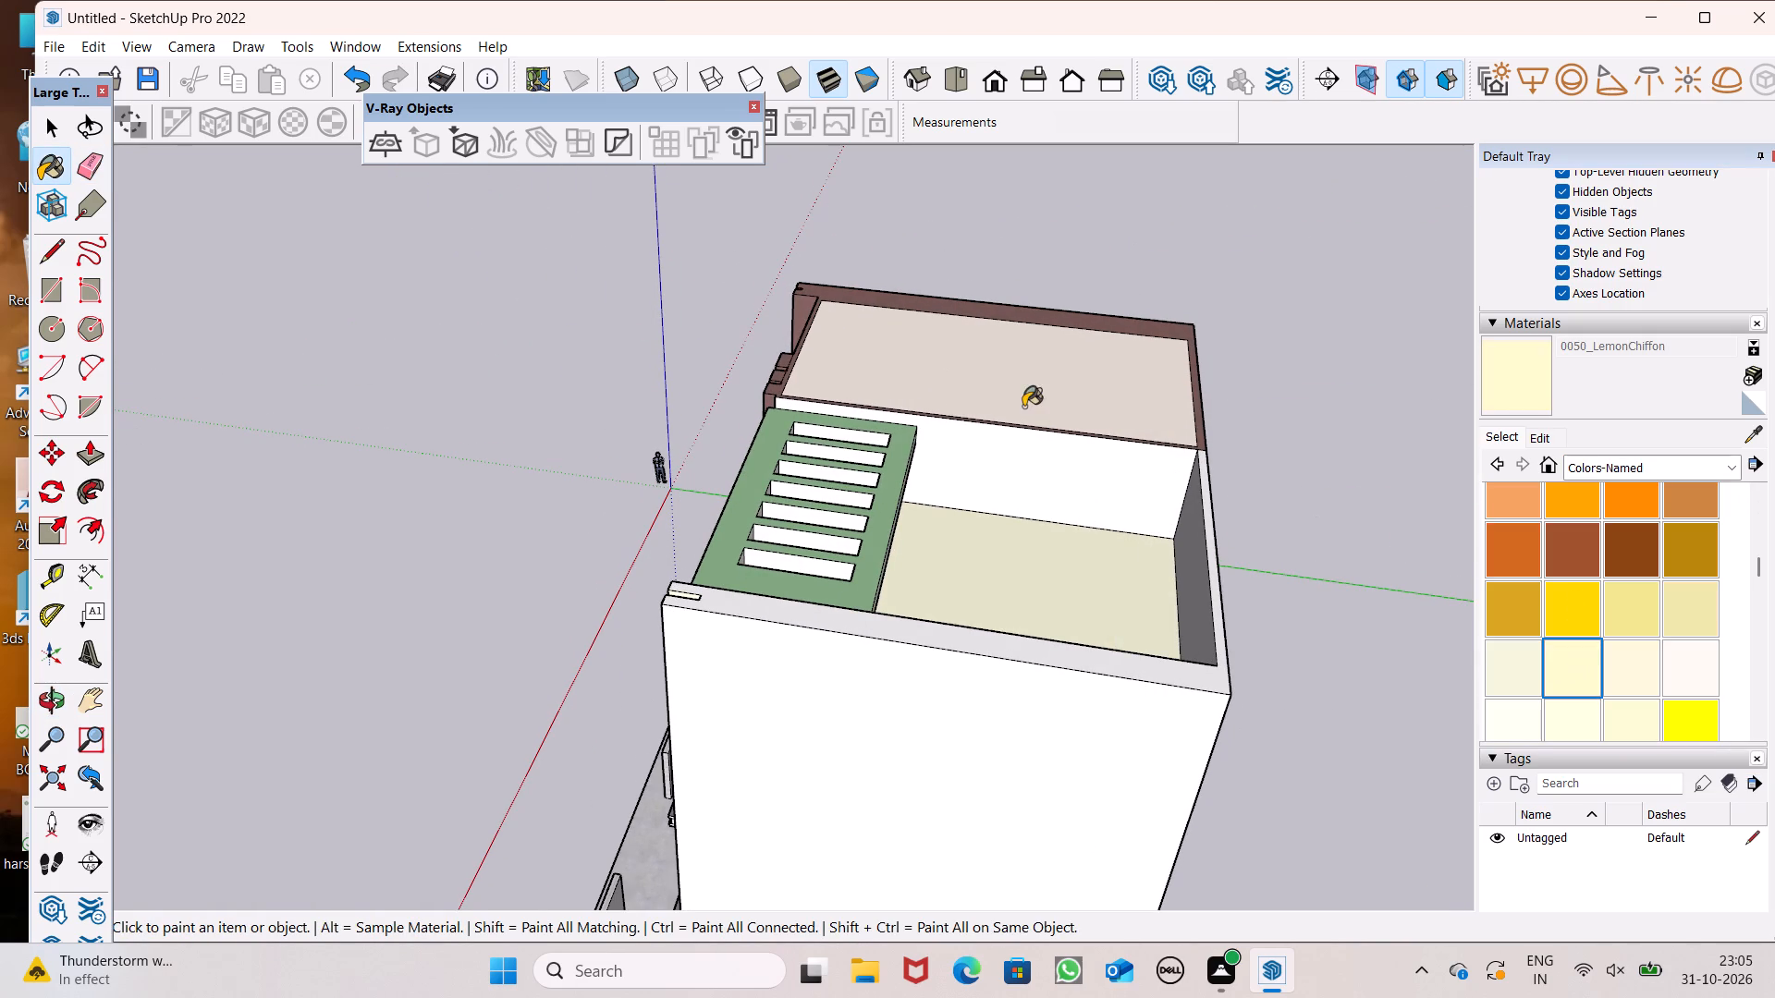
pyautogui.click(1023, 395)
pyautogui.click(1058, 471)
pyautogui.moveTo(1117, 547); pyautogui.dragTo(1226, 498, button='middle')
pyautogui.click(1226, 496)
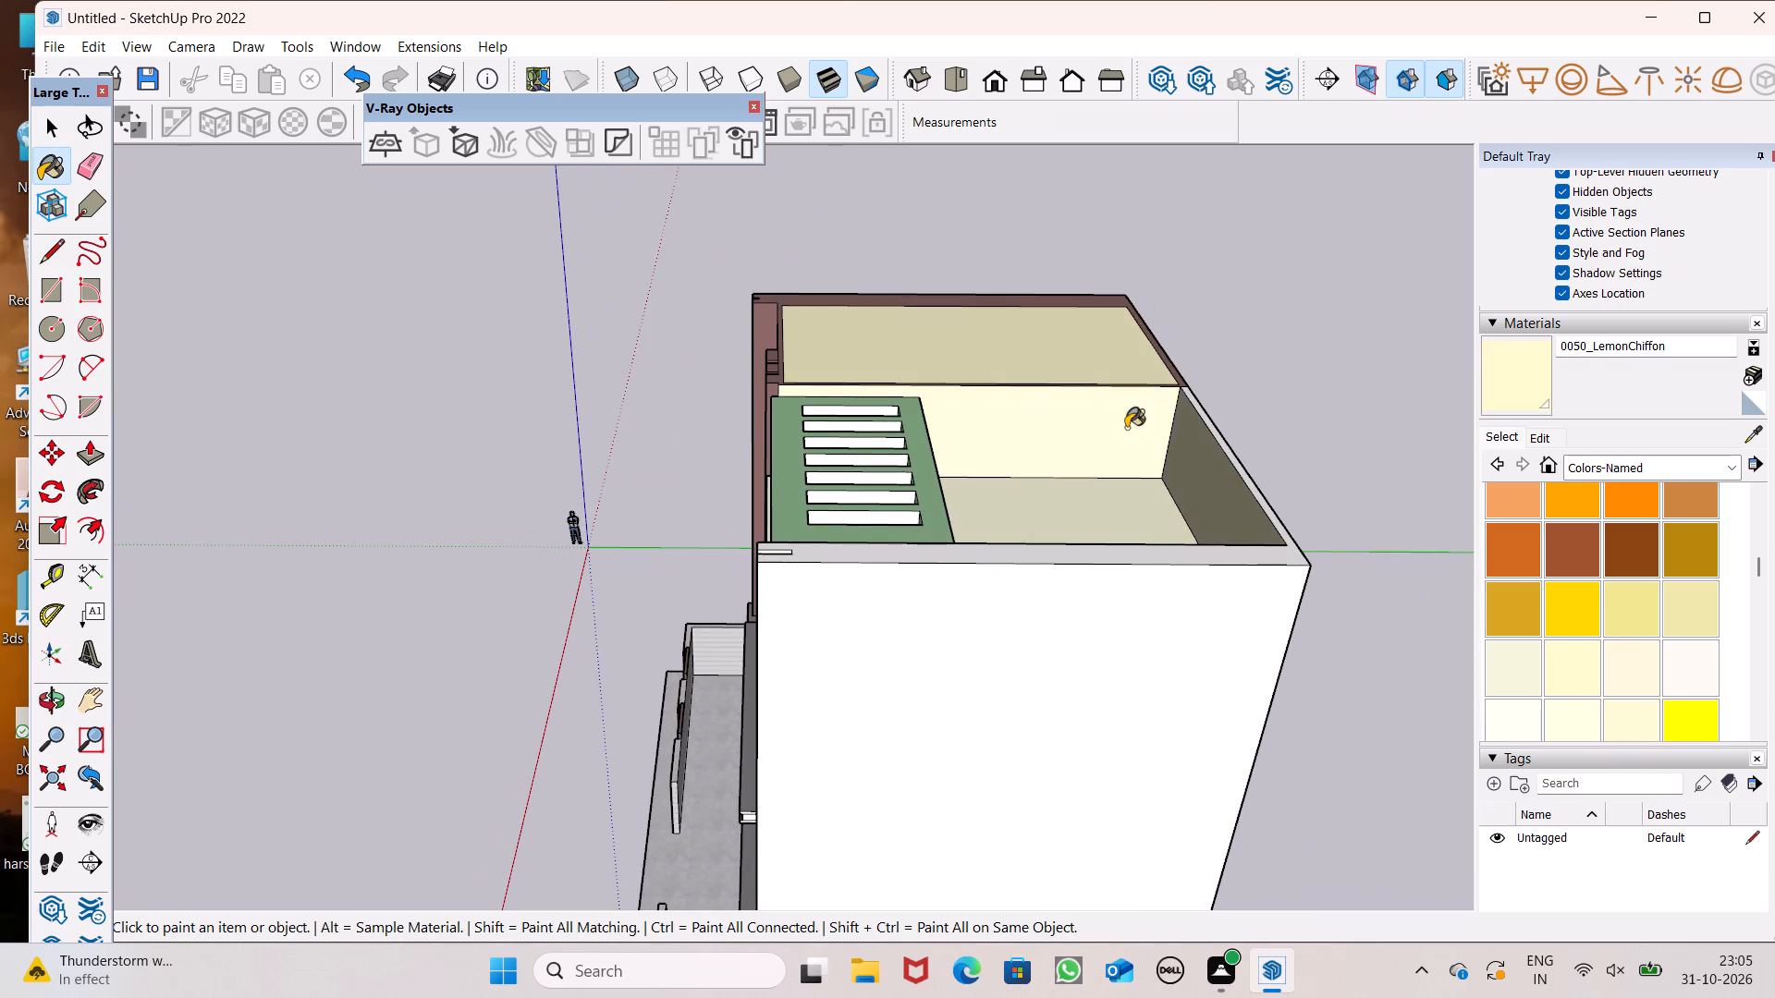
pyautogui.scroll(-2, 1126, 428)
pyautogui.moveTo(1132, 520); pyautogui.dragTo(641, 465, button='middle')
pyautogui.press('space')
# Erase the leftover horizontal floor lines and the upper corner outline on the building's rear wall.
pyautogui.scroll(-2, 563, 334)
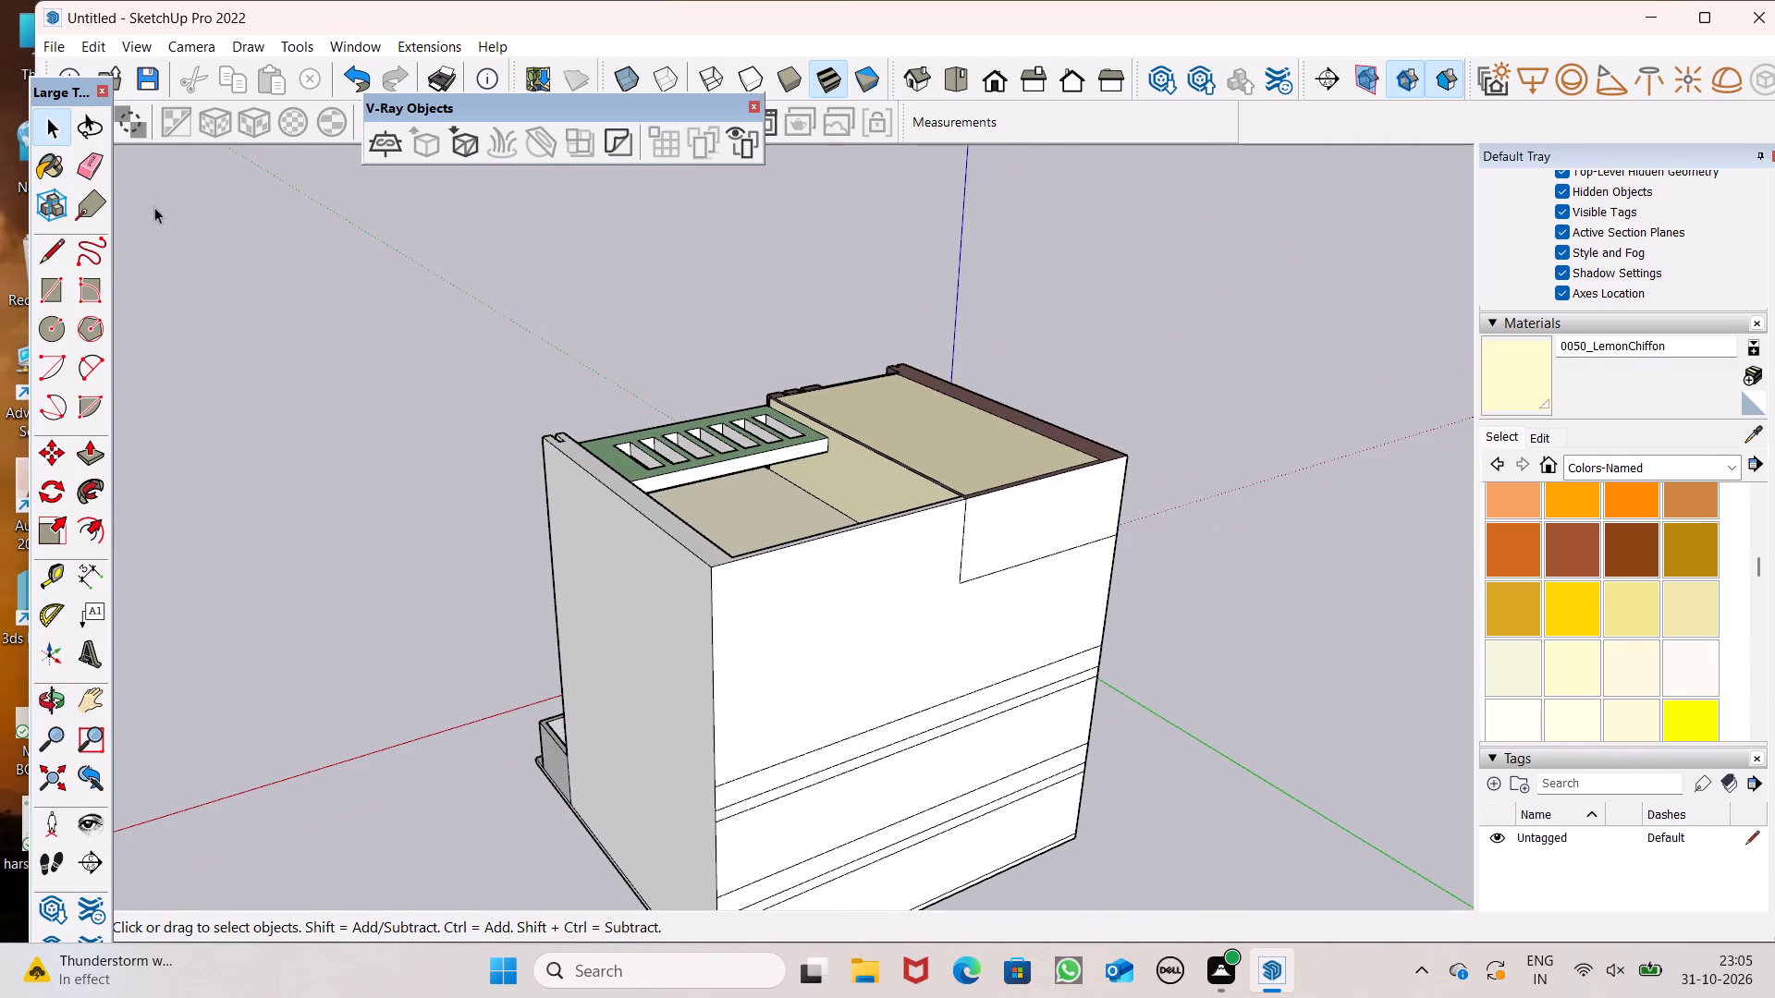
pyautogui.click(86, 155)
pyautogui.scroll(-4, 397, 231)
pyautogui.moveTo(774, 494); pyautogui.dragTo(722, 419, button='middle')
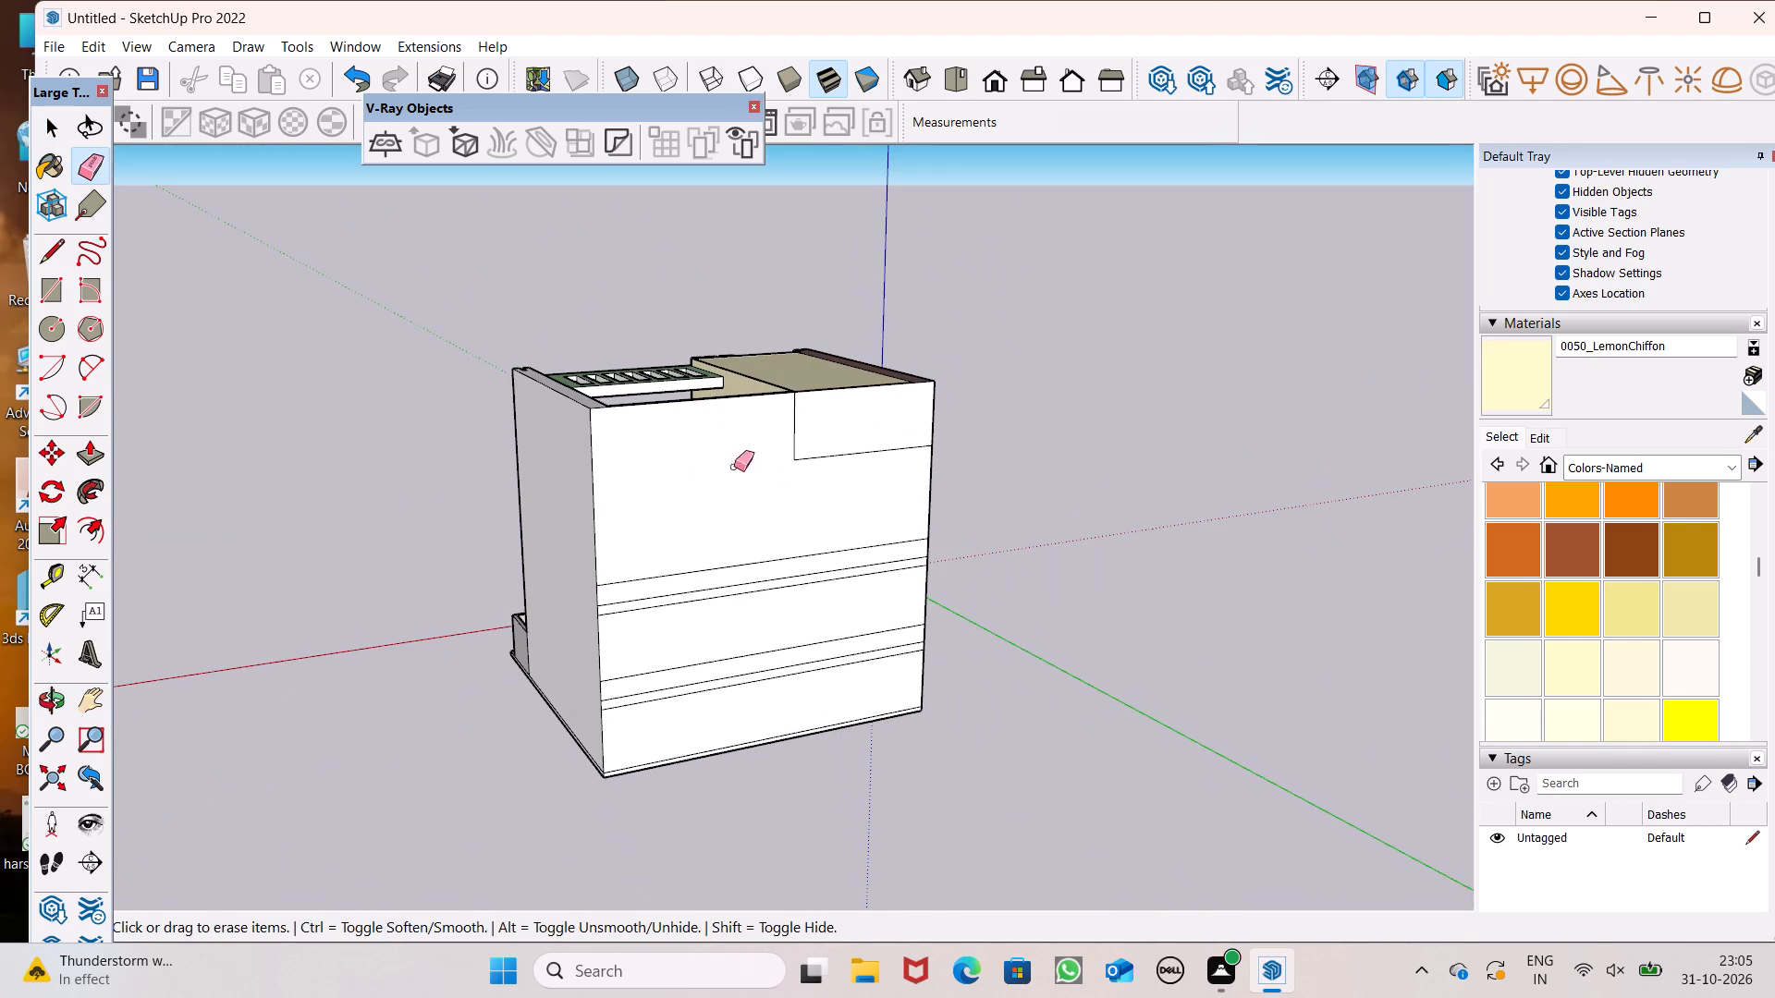
pyautogui.moveTo(731, 508); pyautogui.dragTo(736, 696)
pyautogui.moveTo(794, 675); pyautogui.dragTo(718, 597, button='middle')
pyautogui.scroll(1, 722, 583)
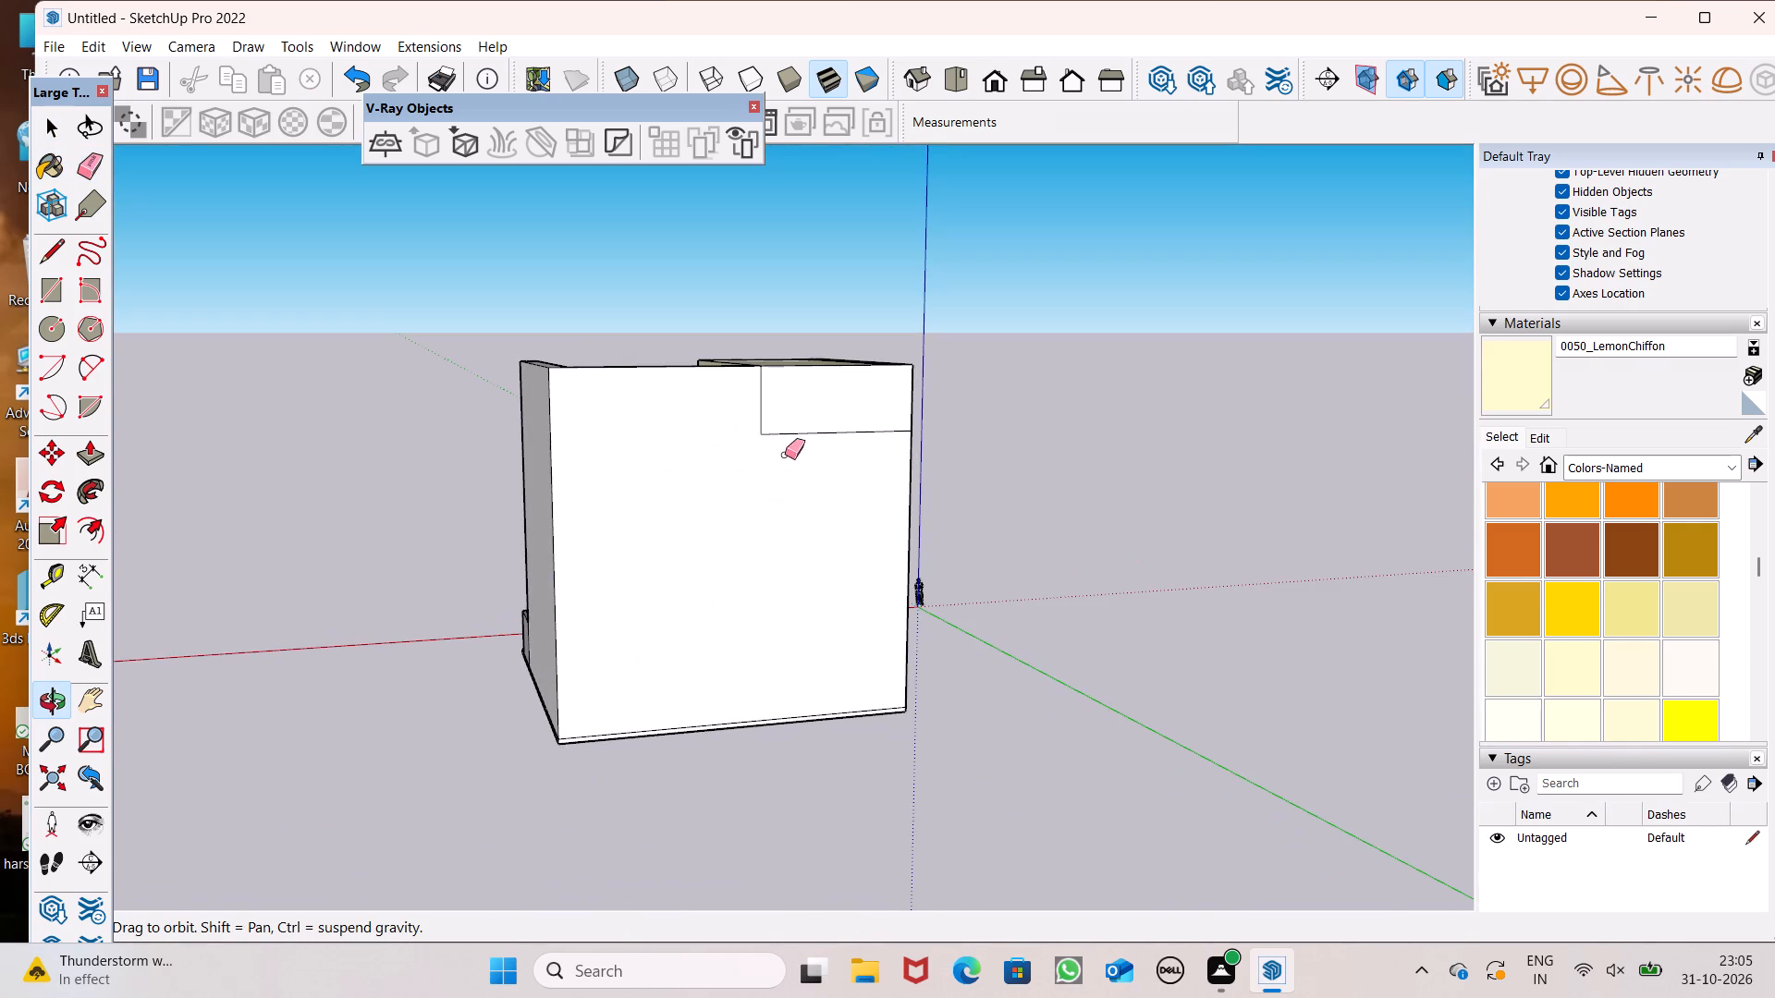
pyautogui.moveTo(778, 394); pyautogui.dragTo(814, 423)
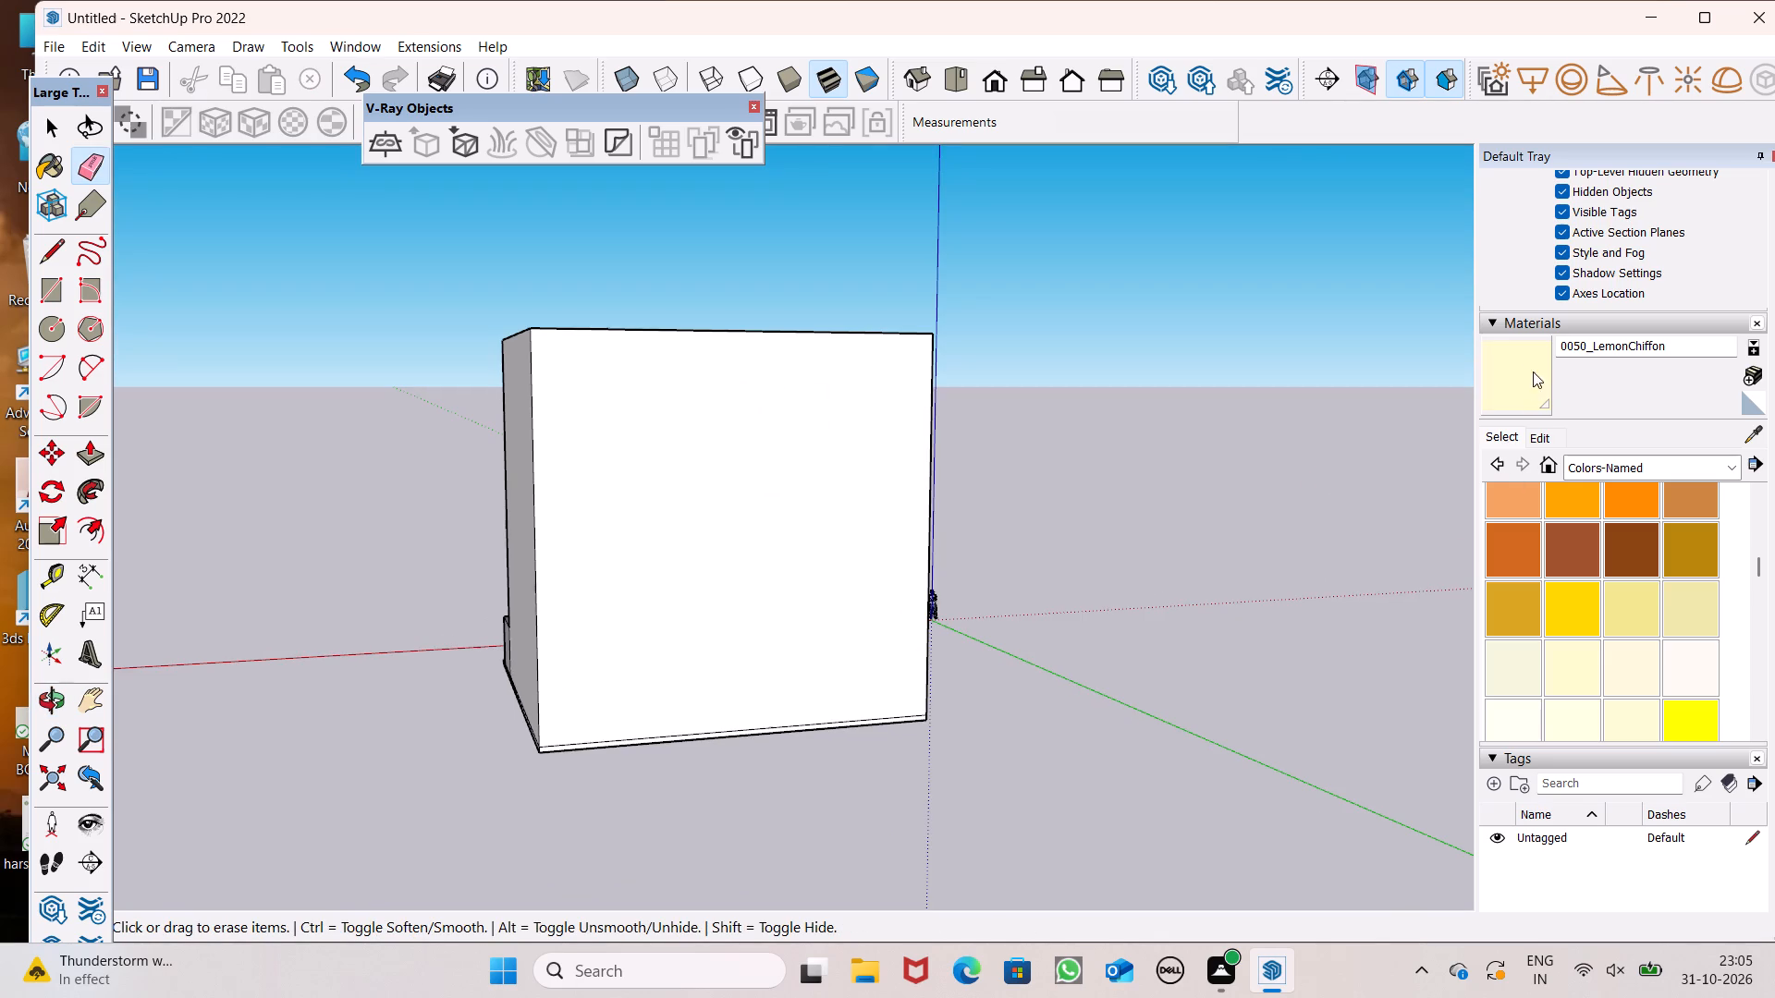
# Paint the rear wall, the plain side wall and the side wall's top edge with 0050_LemonChiffon.
pyautogui.click(1524, 365)
pyautogui.click(606, 573)
pyautogui.moveTo(613, 587); pyautogui.dragTo(1049, 761, button='middle')
pyautogui.click(815, 621)
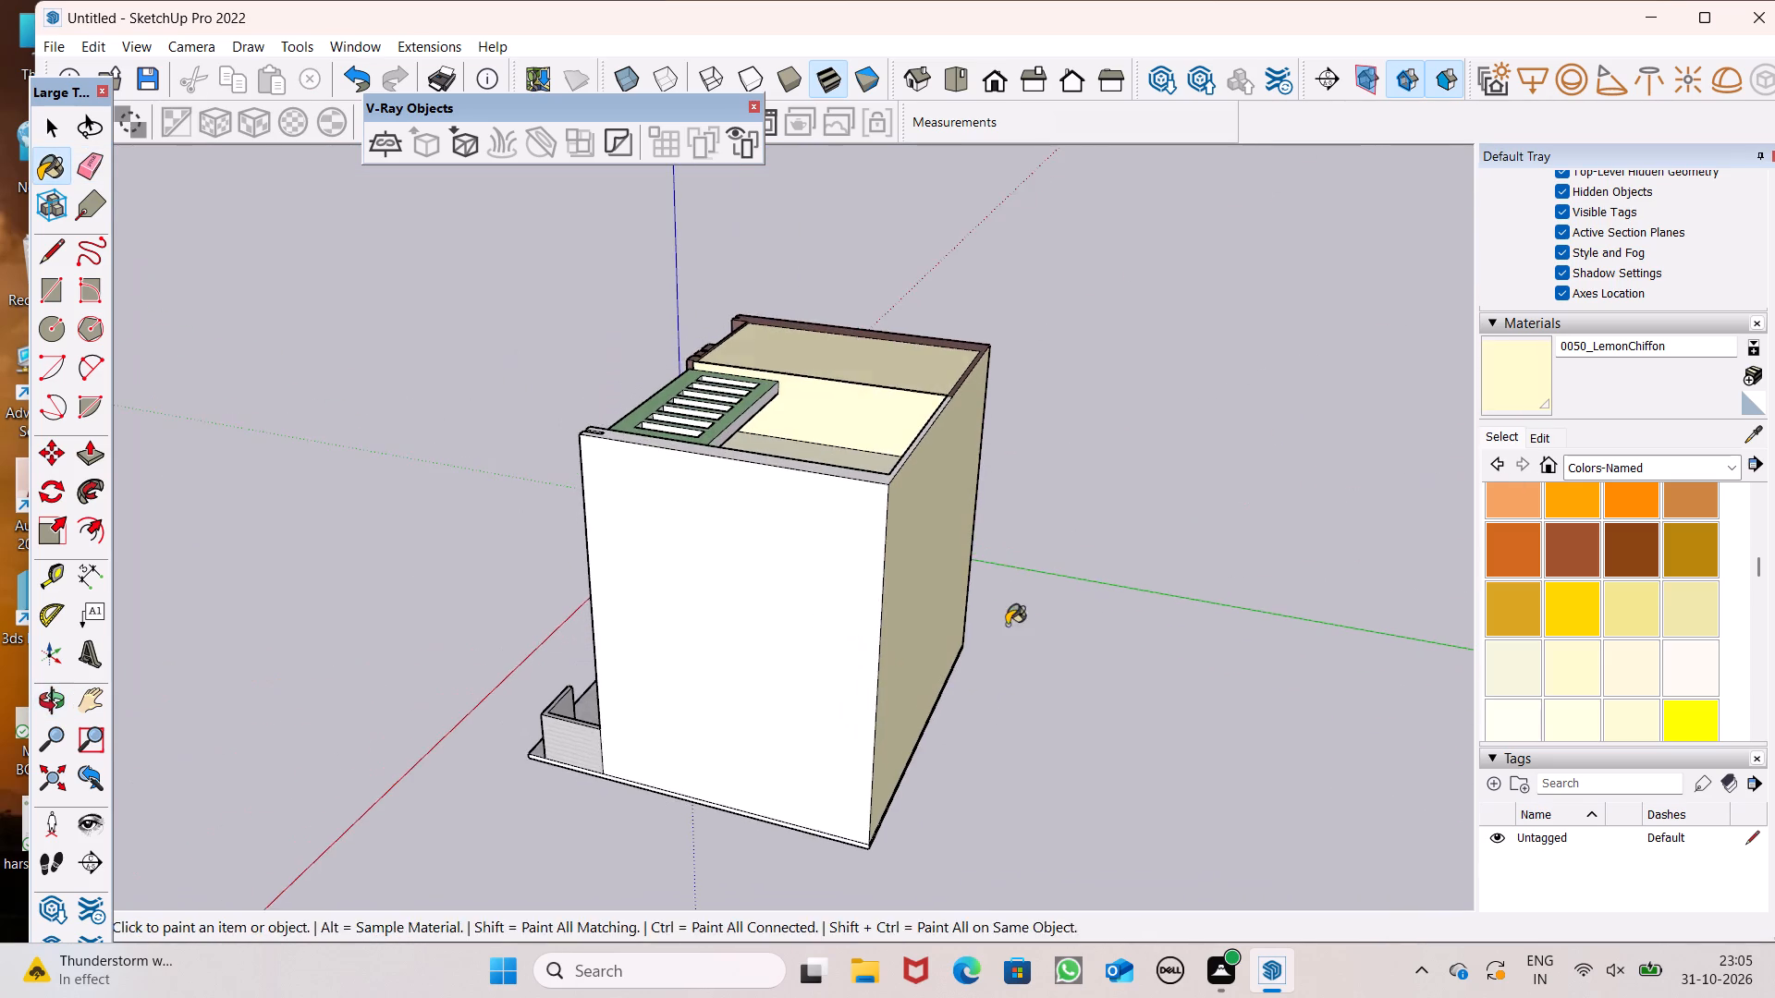
pyautogui.moveTo(1007, 625); pyautogui.dragTo(458, 755, button='middle')
pyautogui.scroll(1, 458, 761)
pyautogui.scroll(5, 540, 488)
pyautogui.click(552, 484)
# Examine the painted building from the rear, side, front and above.
pyautogui.scroll(-3, 611, 542)
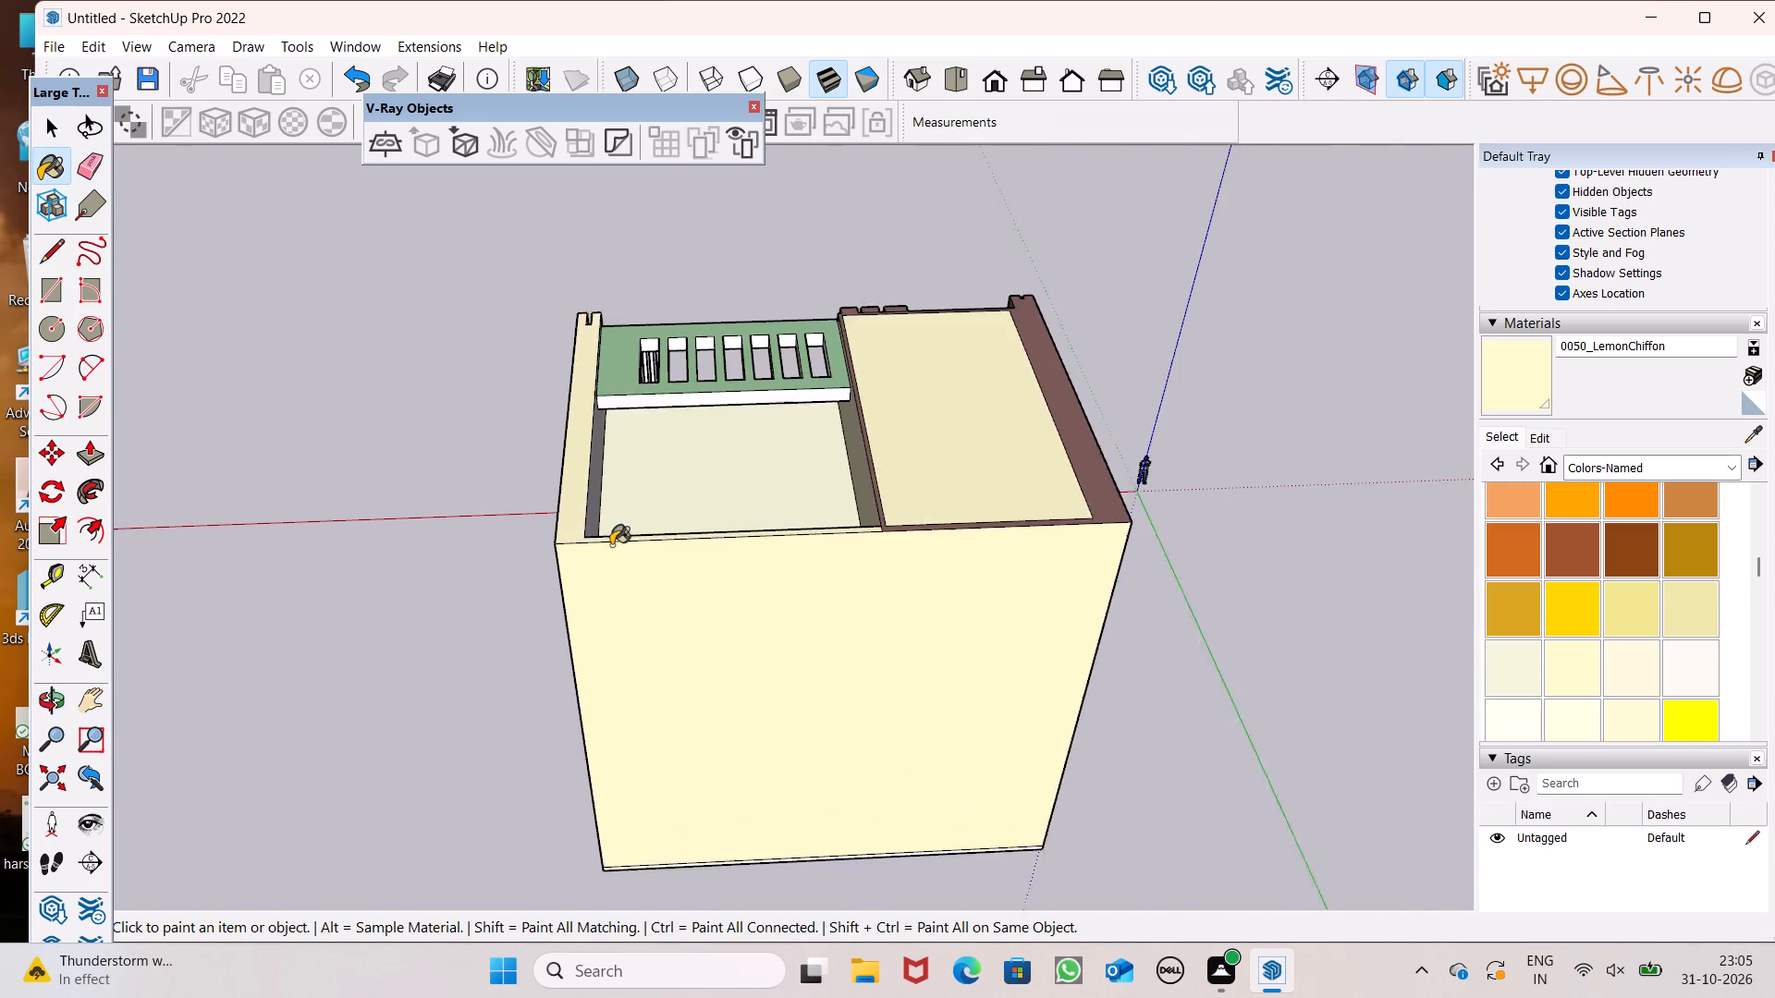
pyautogui.scroll(-2, 611, 545)
pyautogui.moveTo(1083, 612); pyautogui.dragTo(1774, 463, button='middle')
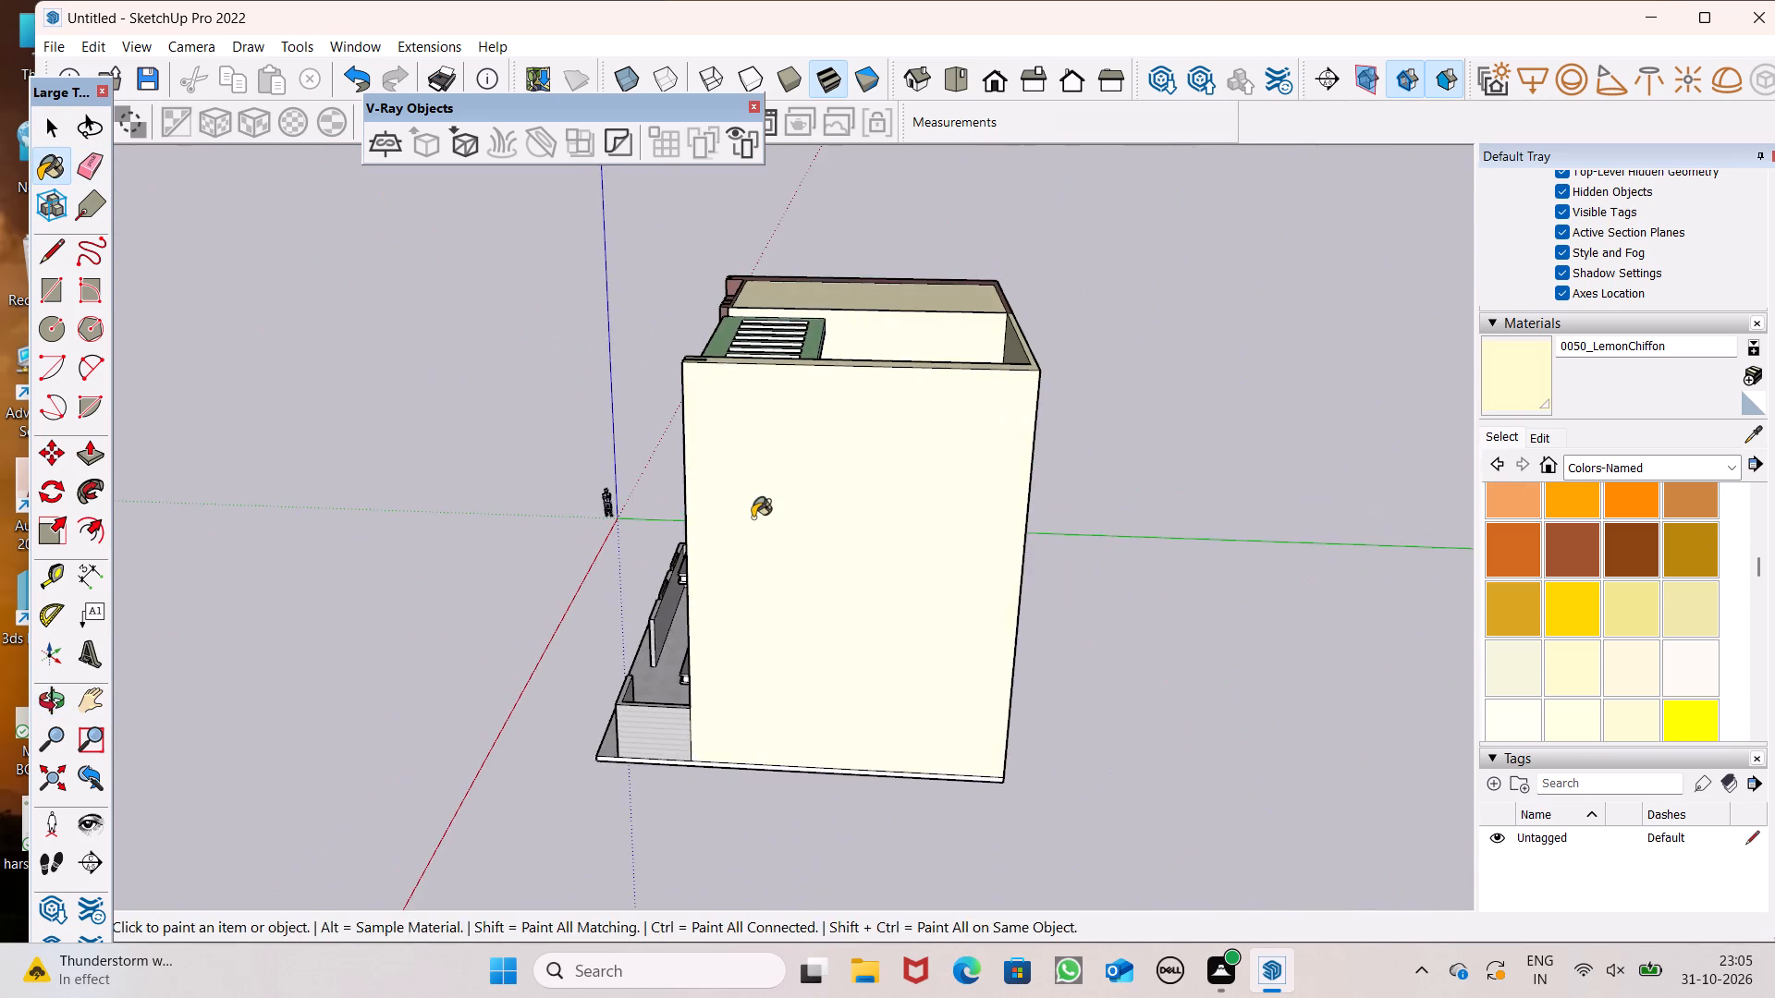
pyautogui.moveTo(753, 517); pyautogui.dragTo(1517, 511, button='middle')
pyautogui.scroll(1, 1517, 514)
pyautogui.moveTo(1134, 356); pyautogui.dragTo(1154, 320, button='middle')
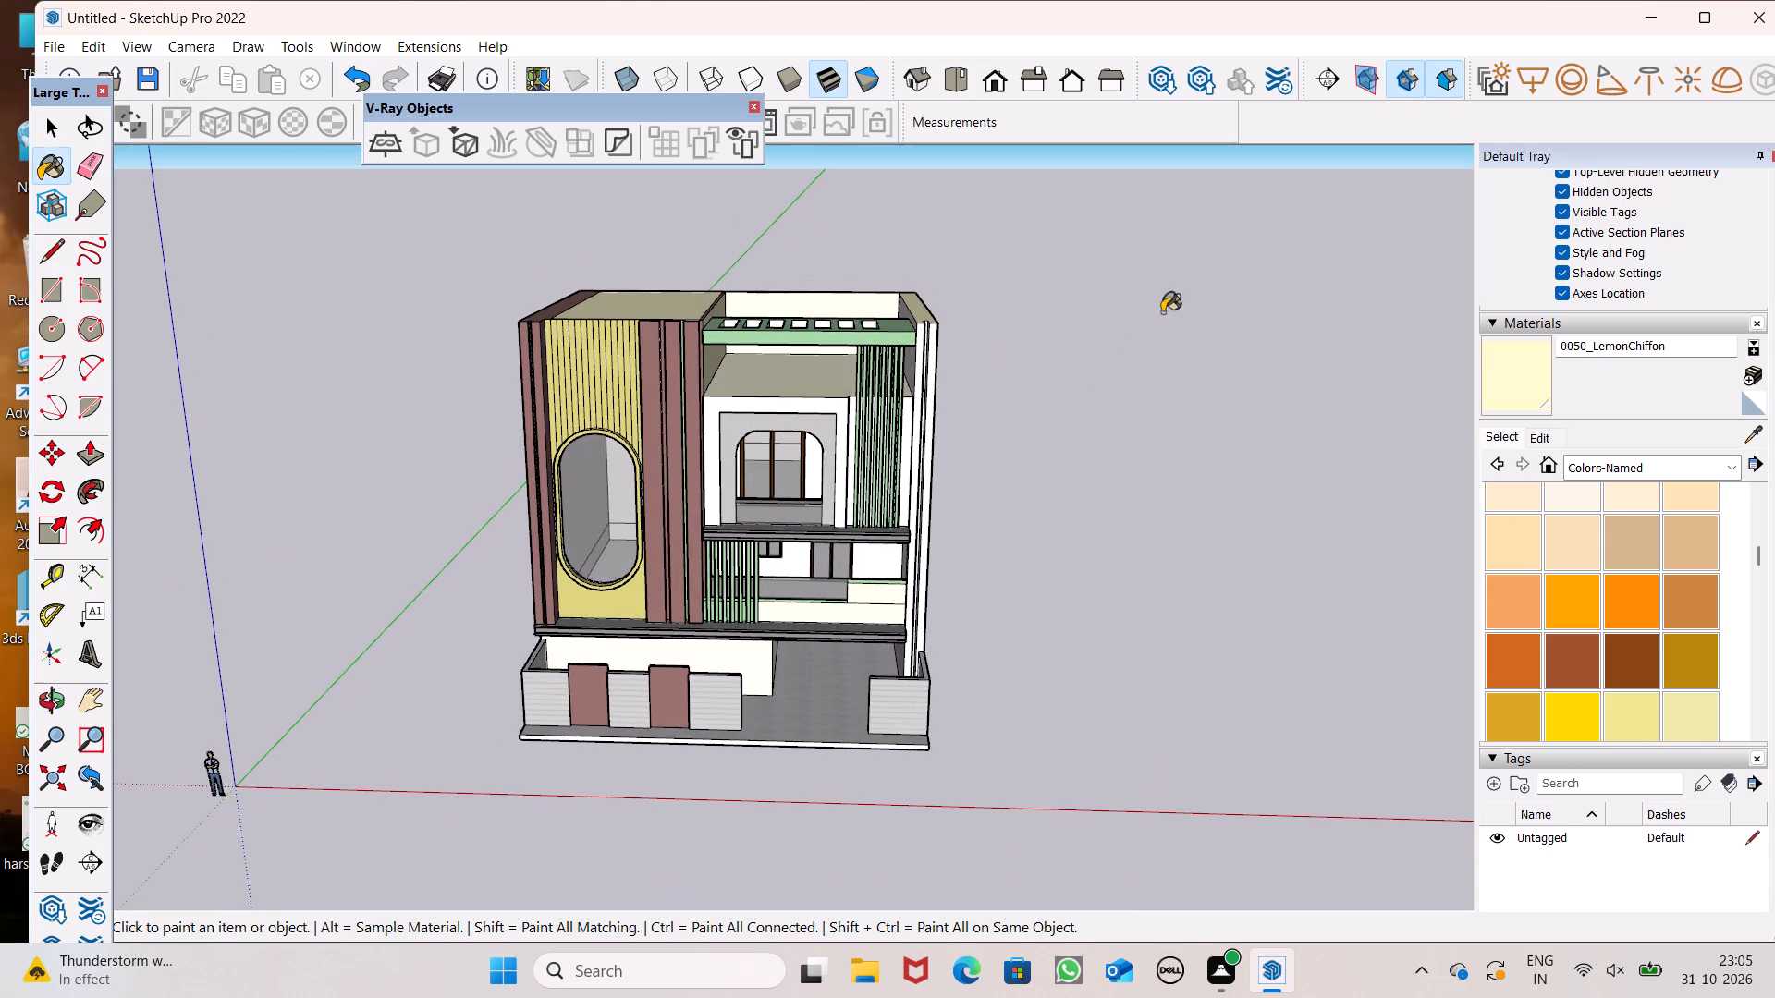
pyautogui.press('space')
pyautogui.moveTo(1044, 491); pyautogui.dragTo(1042, 481, button='middle')
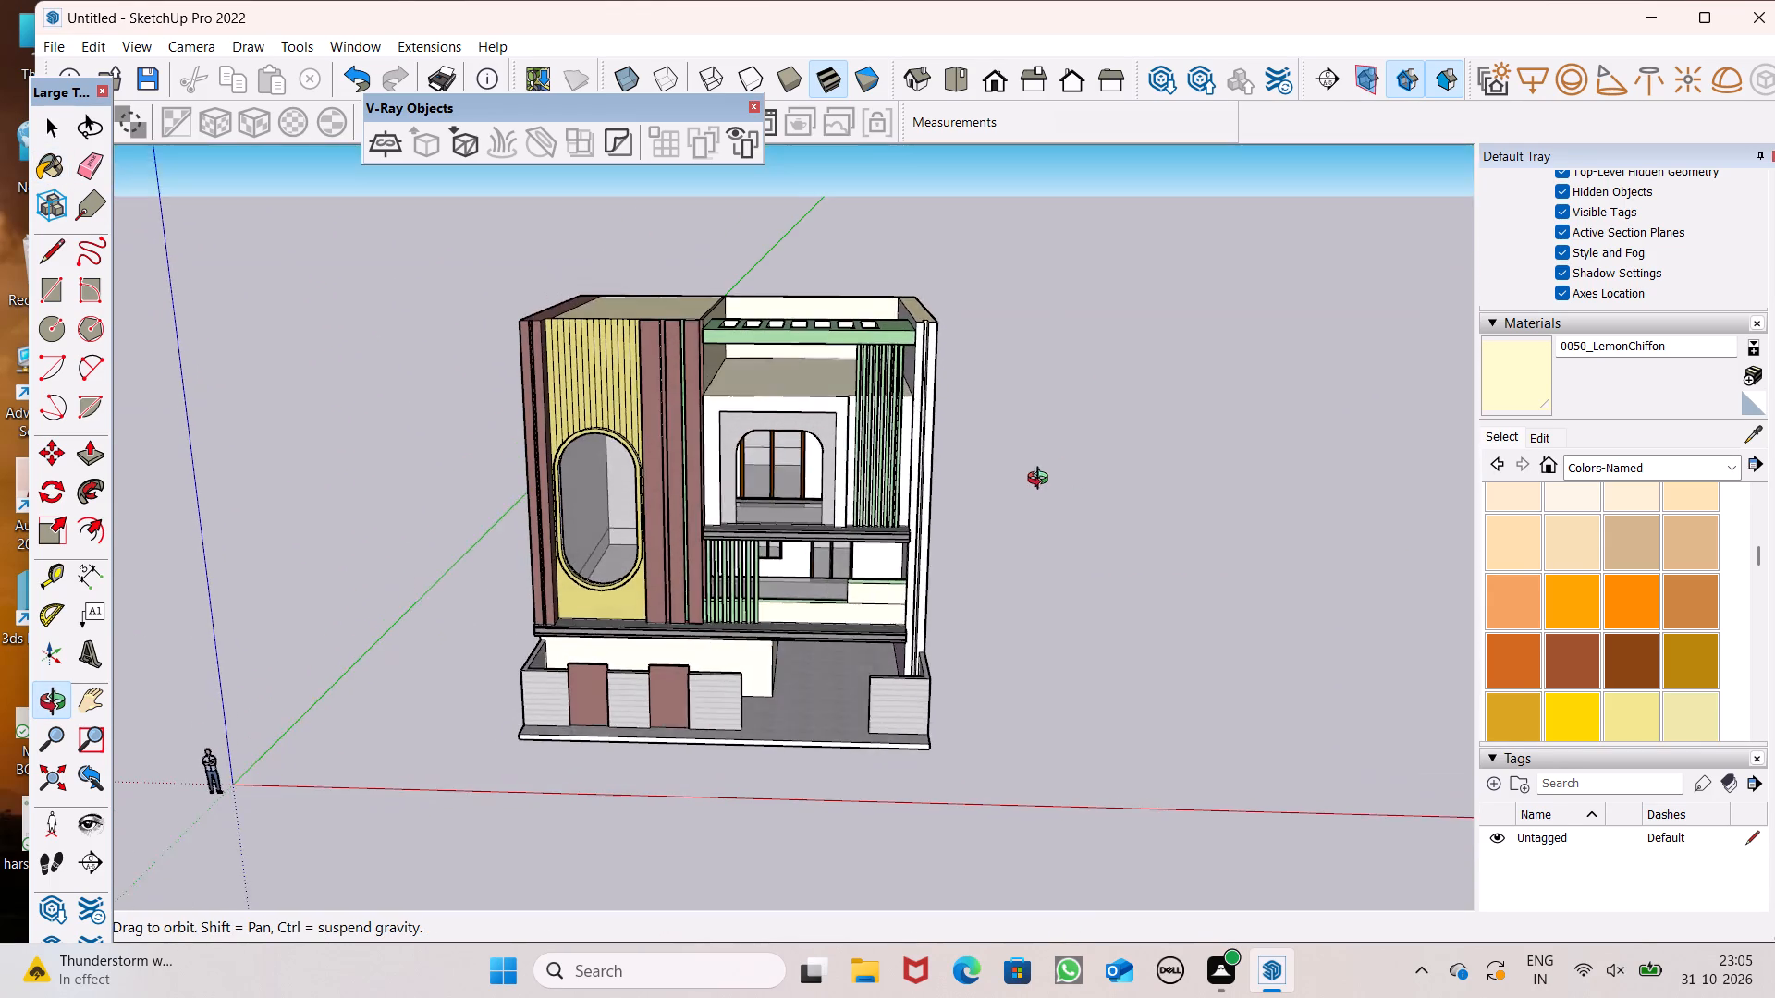
pyautogui.moveTo(1042, 481); pyautogui.dragTo(1036, 505, button='middle')
pyautogui.scroll(-5, 1022, 505)
pyautogui.moveTo(954, 605); pyautogui.dragTo(951, 742, button='middle')
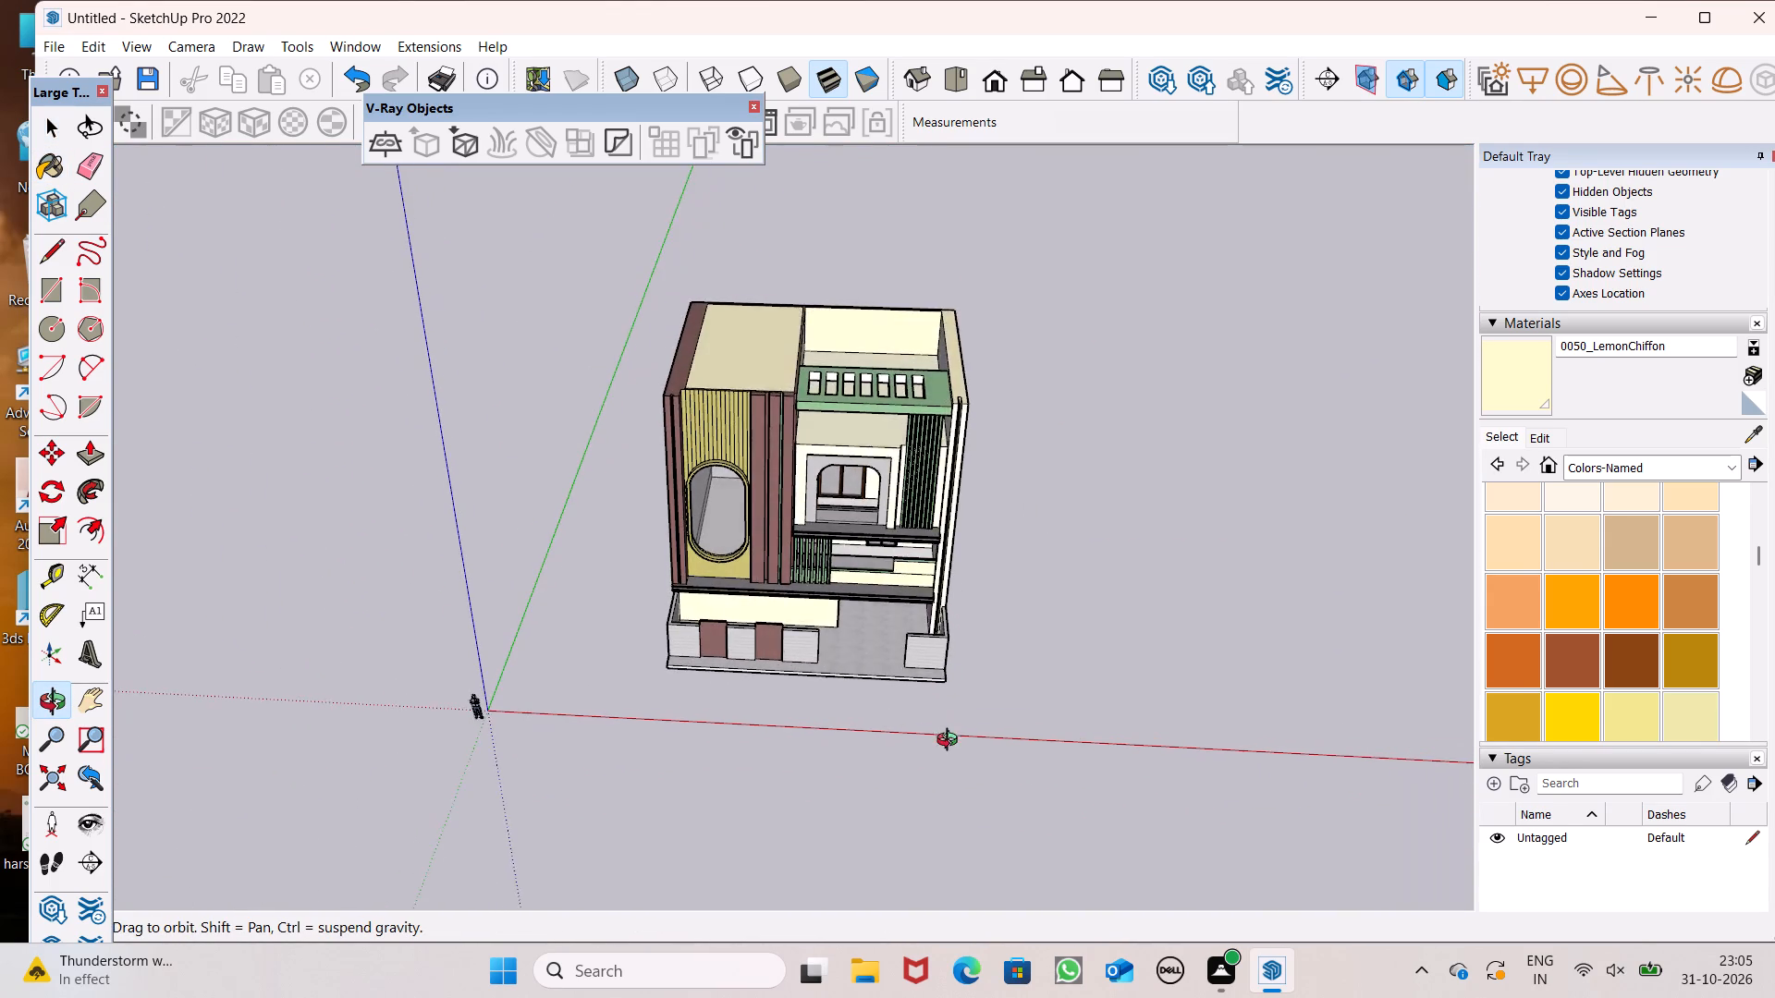
pyautogui.moveTo(951, 742); pyautogui.dragTo(949, 655, button='middle')
# Search the 3D Warehouse components for "car" and browse the results for a suitable model.
pyautogui.scroll(4, 1634, 458)
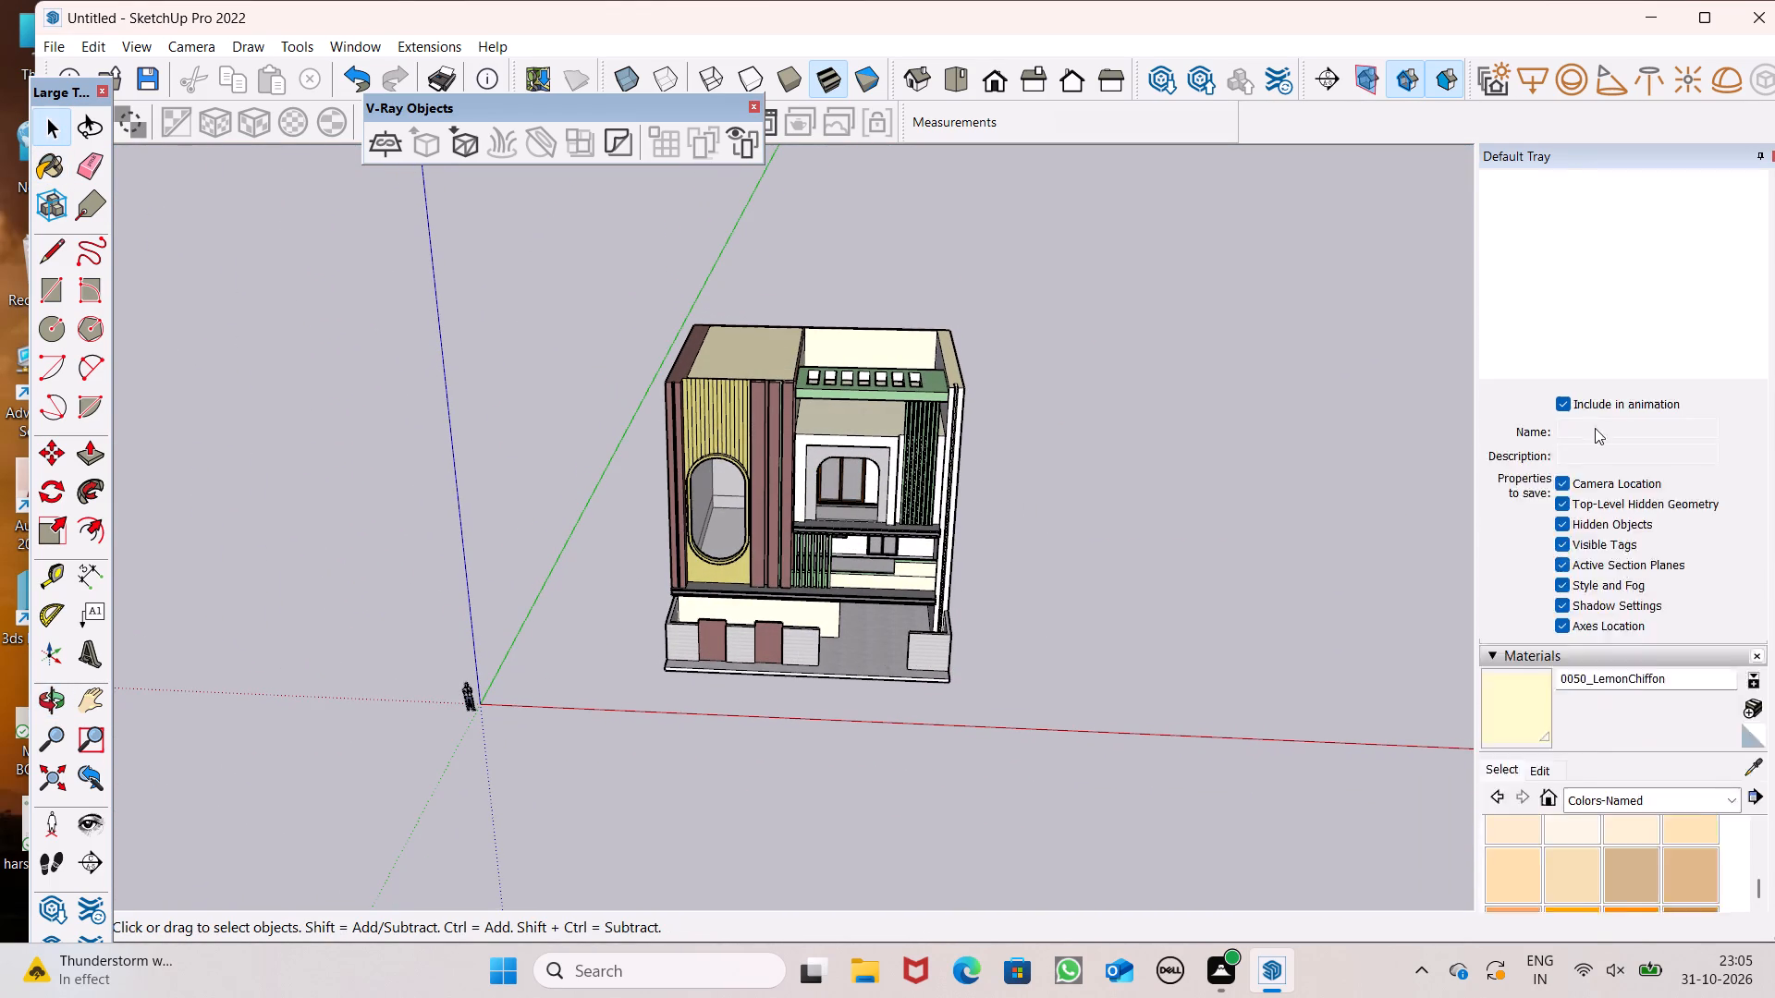
pyautogui.scroll(11, 1595, 428)
pyautogui.scroll(2, 1594, 325)
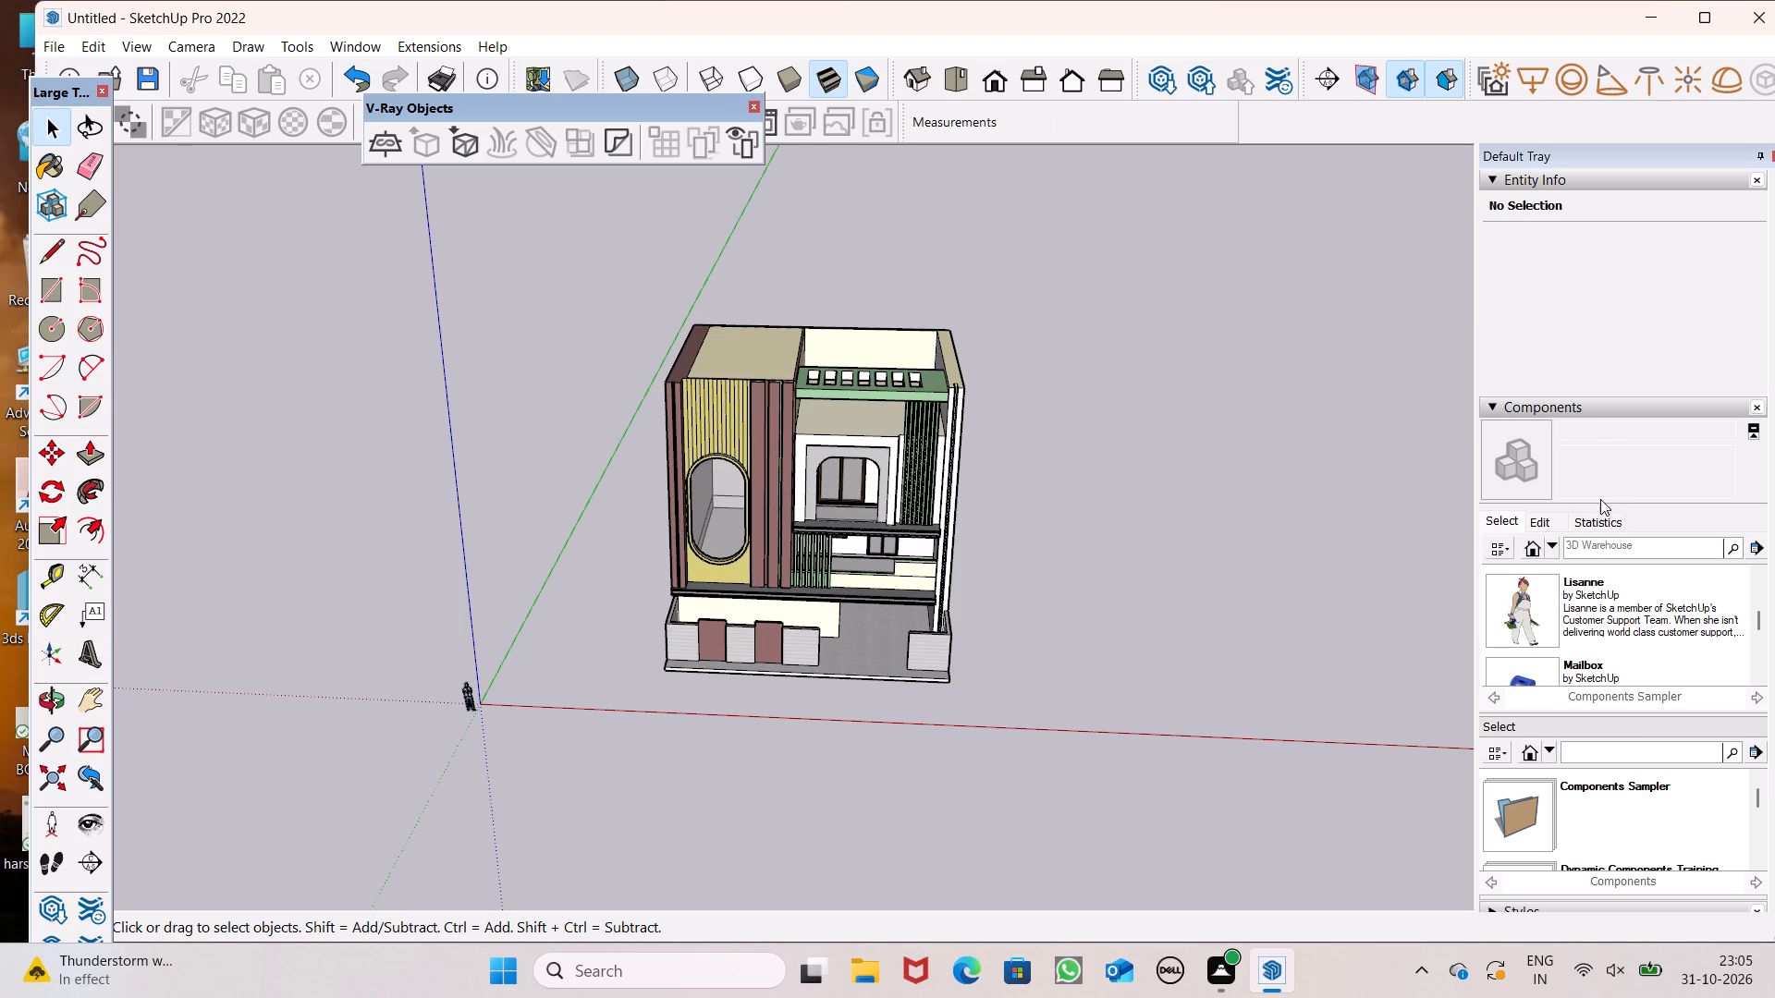
pyautogui.click(1631, 550)
pyautogui.write('car')
pyautogui.press('Return')
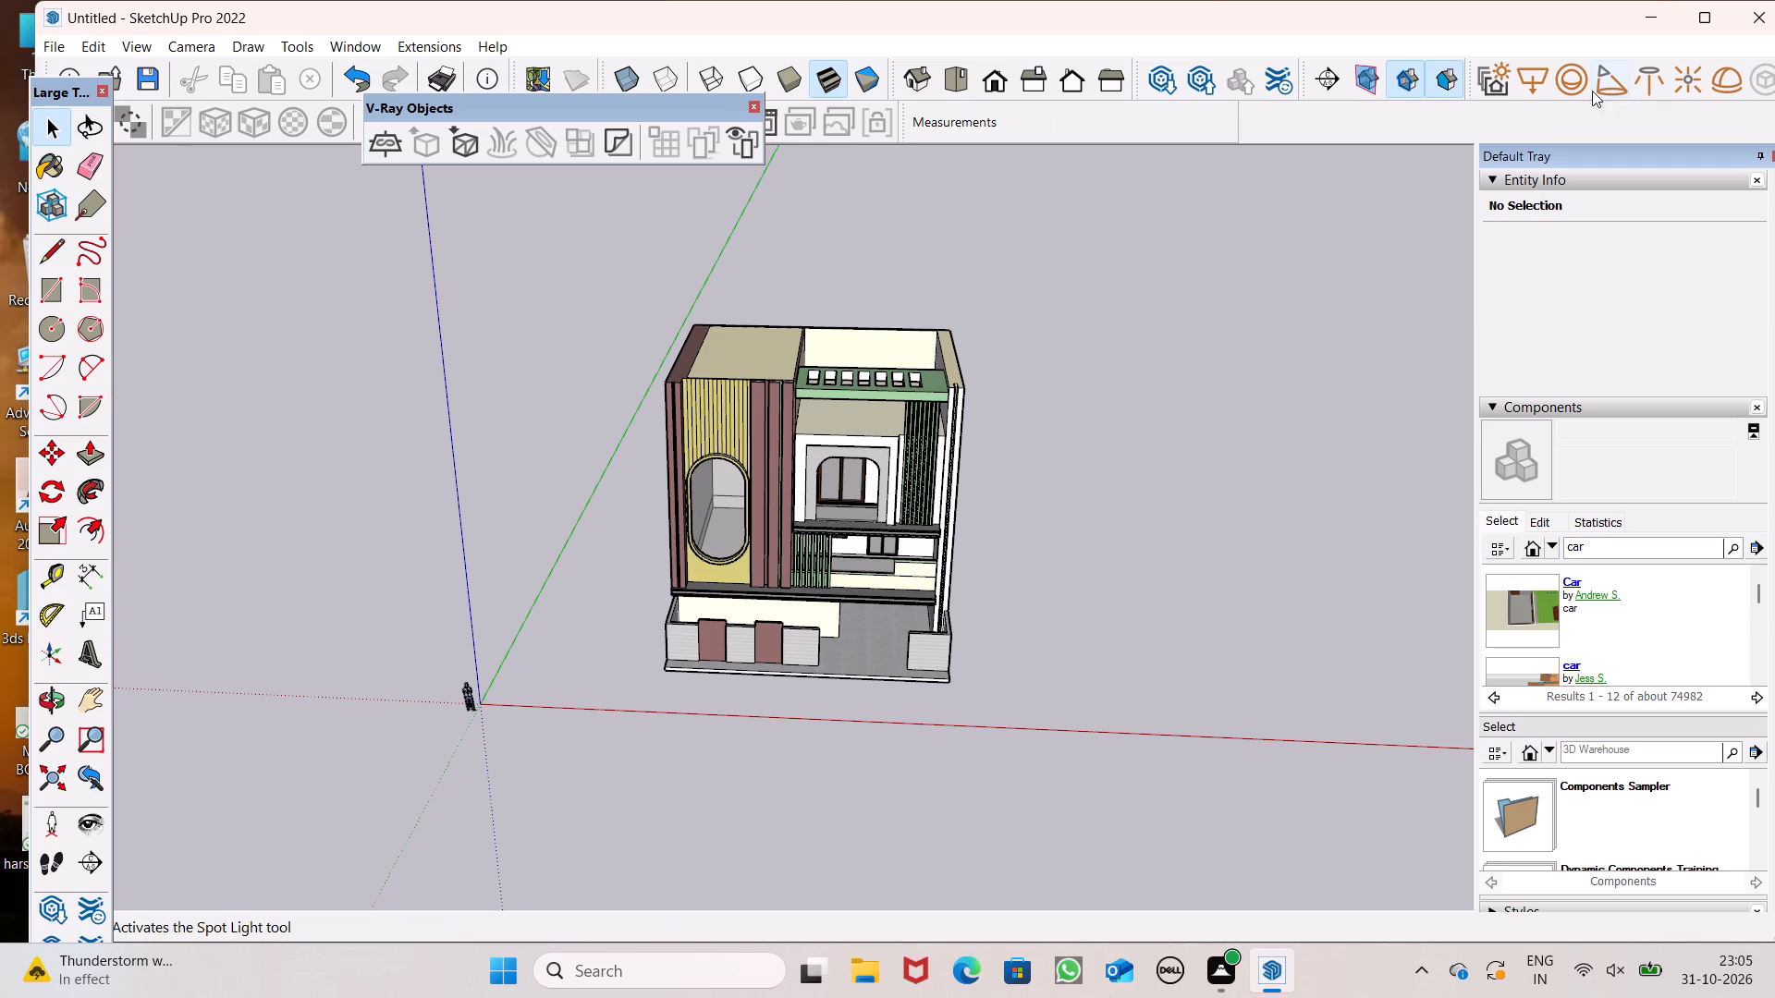
pyautogui.scroll(-1, 1567, 104)
pyautogui.scroll(-2, 1647, 529)
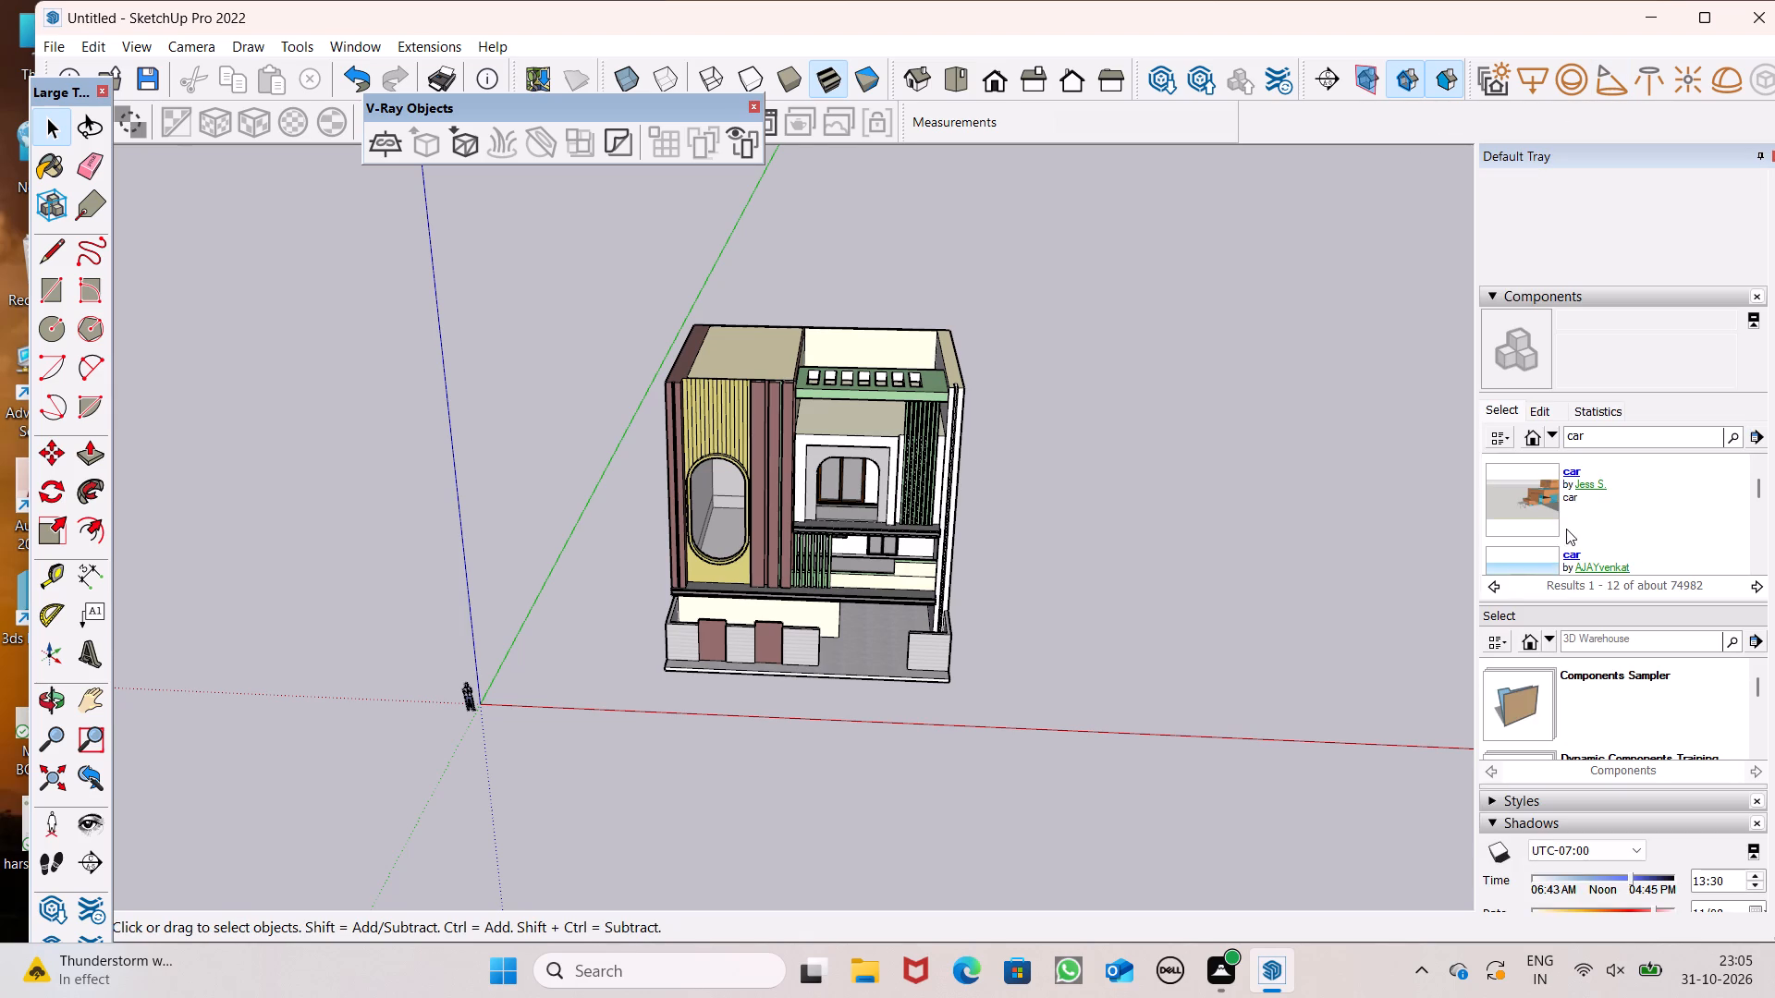
pyautogui.scroll(-10, 1570, 517)
pyautogui.scroll(3, 1560, 493)
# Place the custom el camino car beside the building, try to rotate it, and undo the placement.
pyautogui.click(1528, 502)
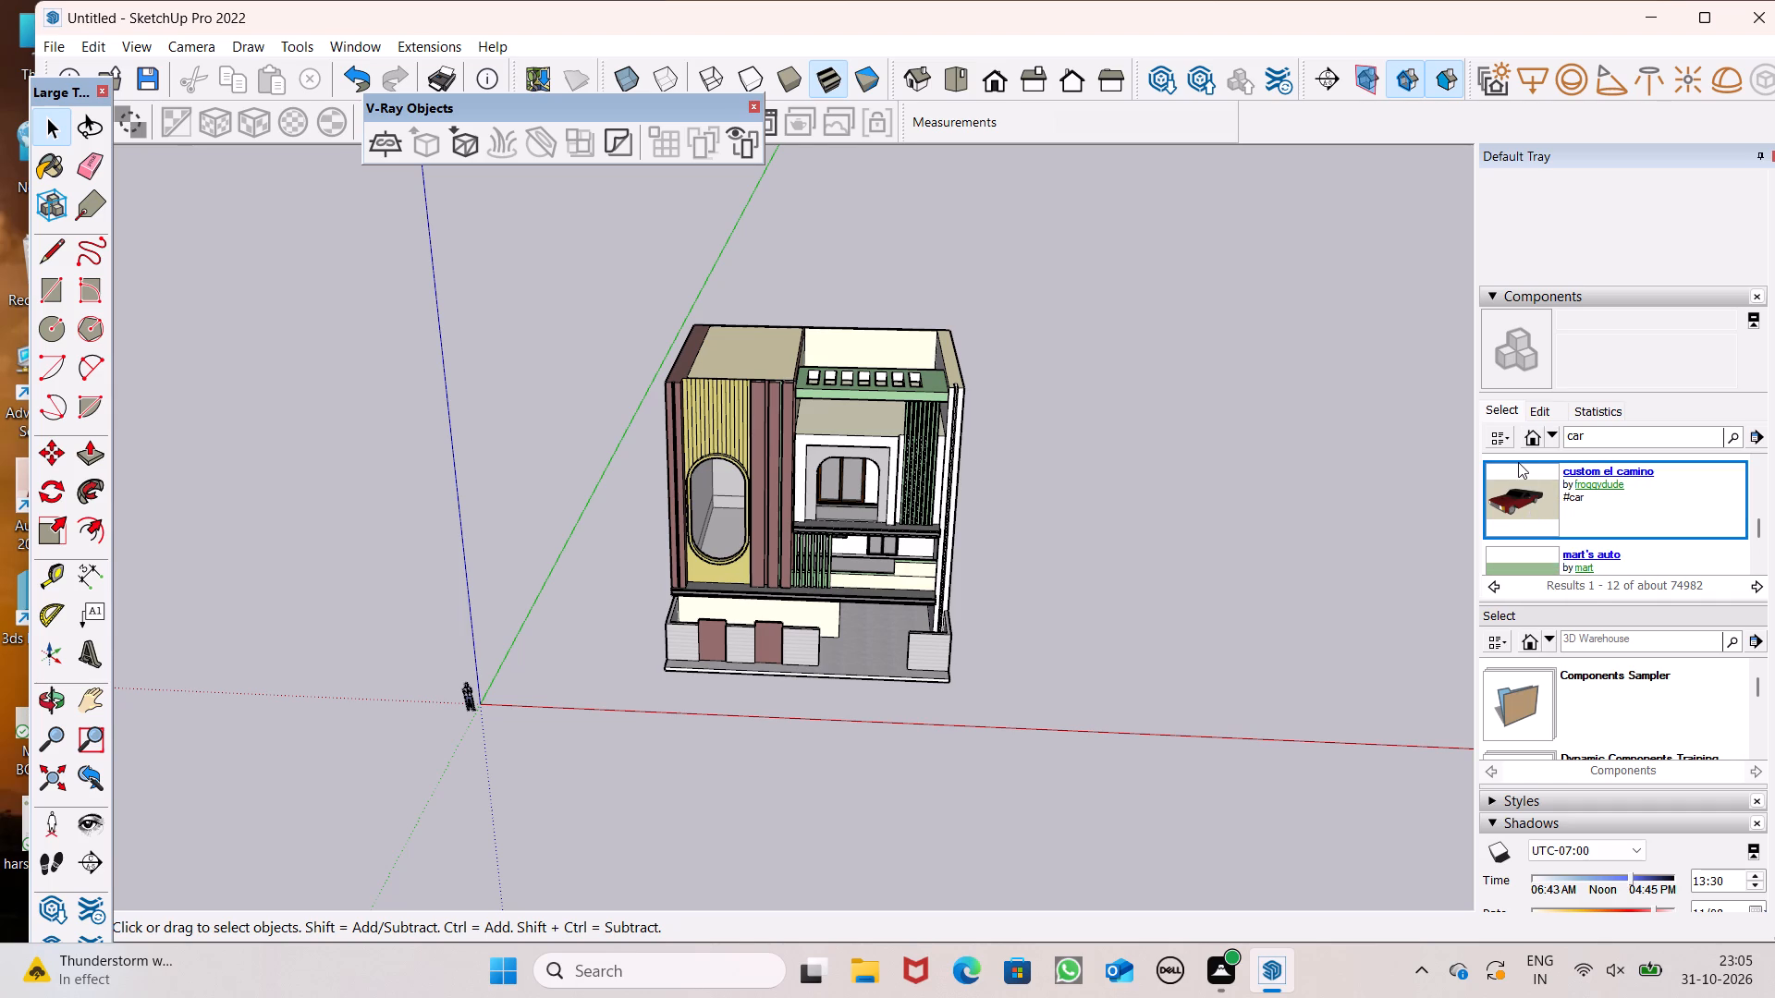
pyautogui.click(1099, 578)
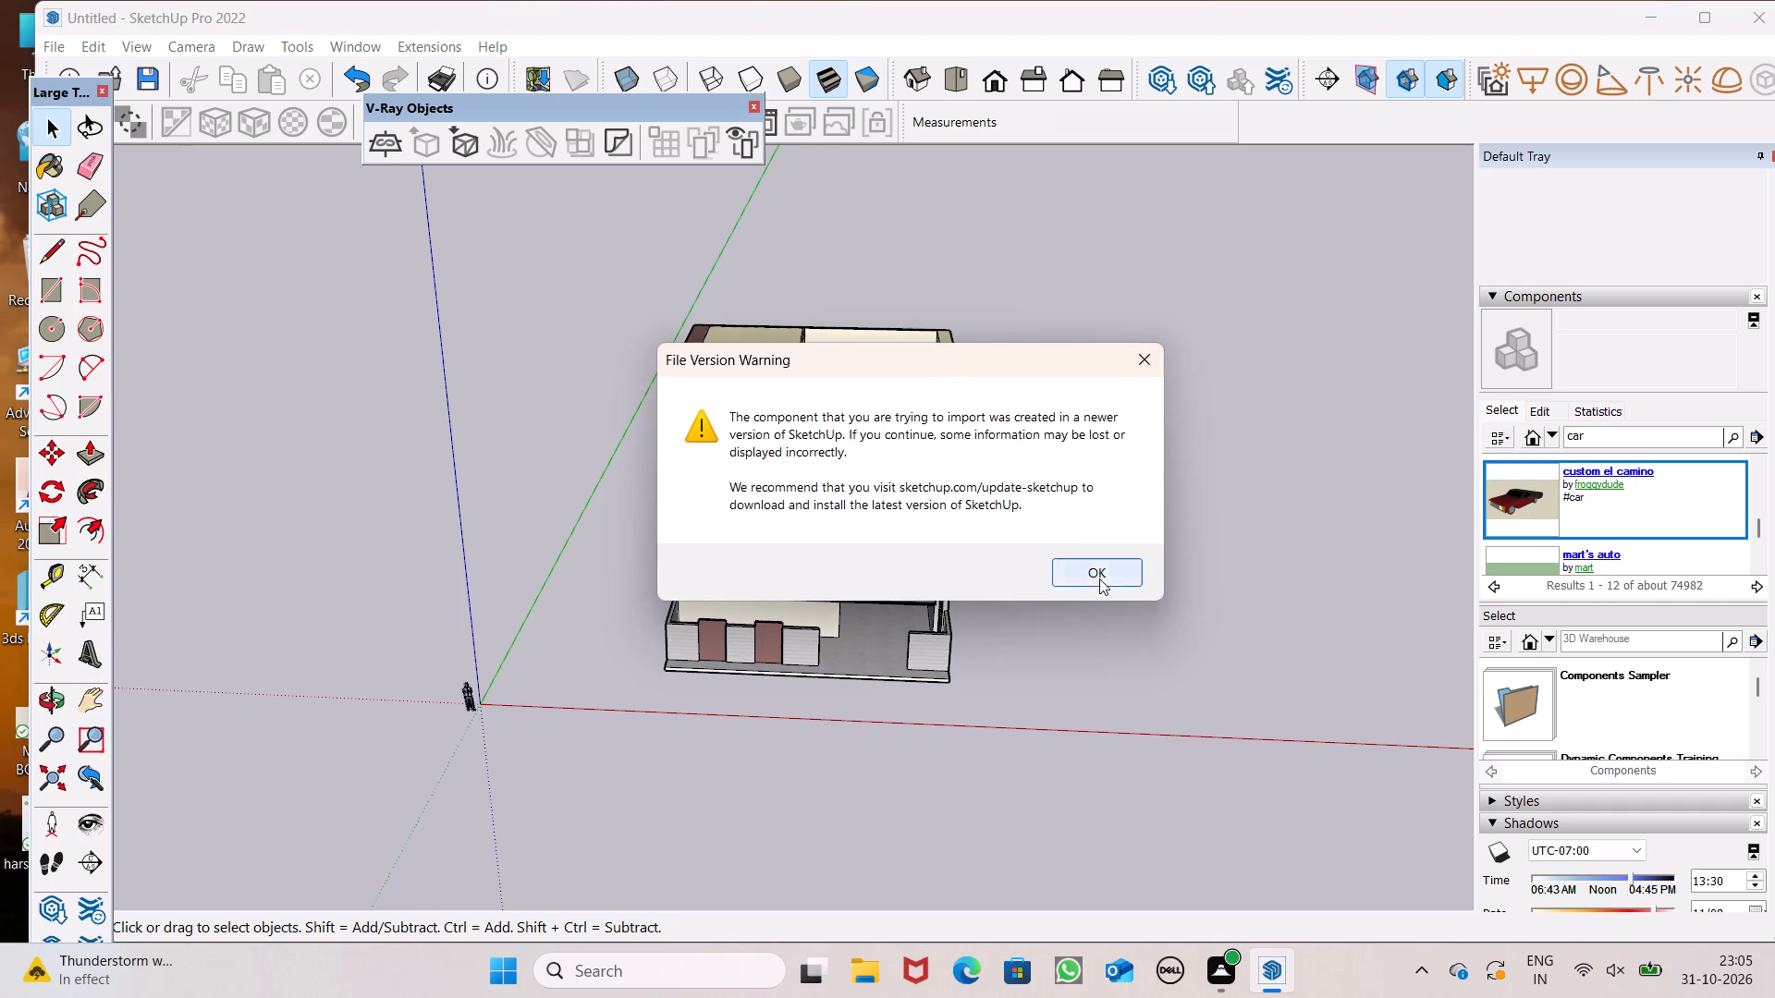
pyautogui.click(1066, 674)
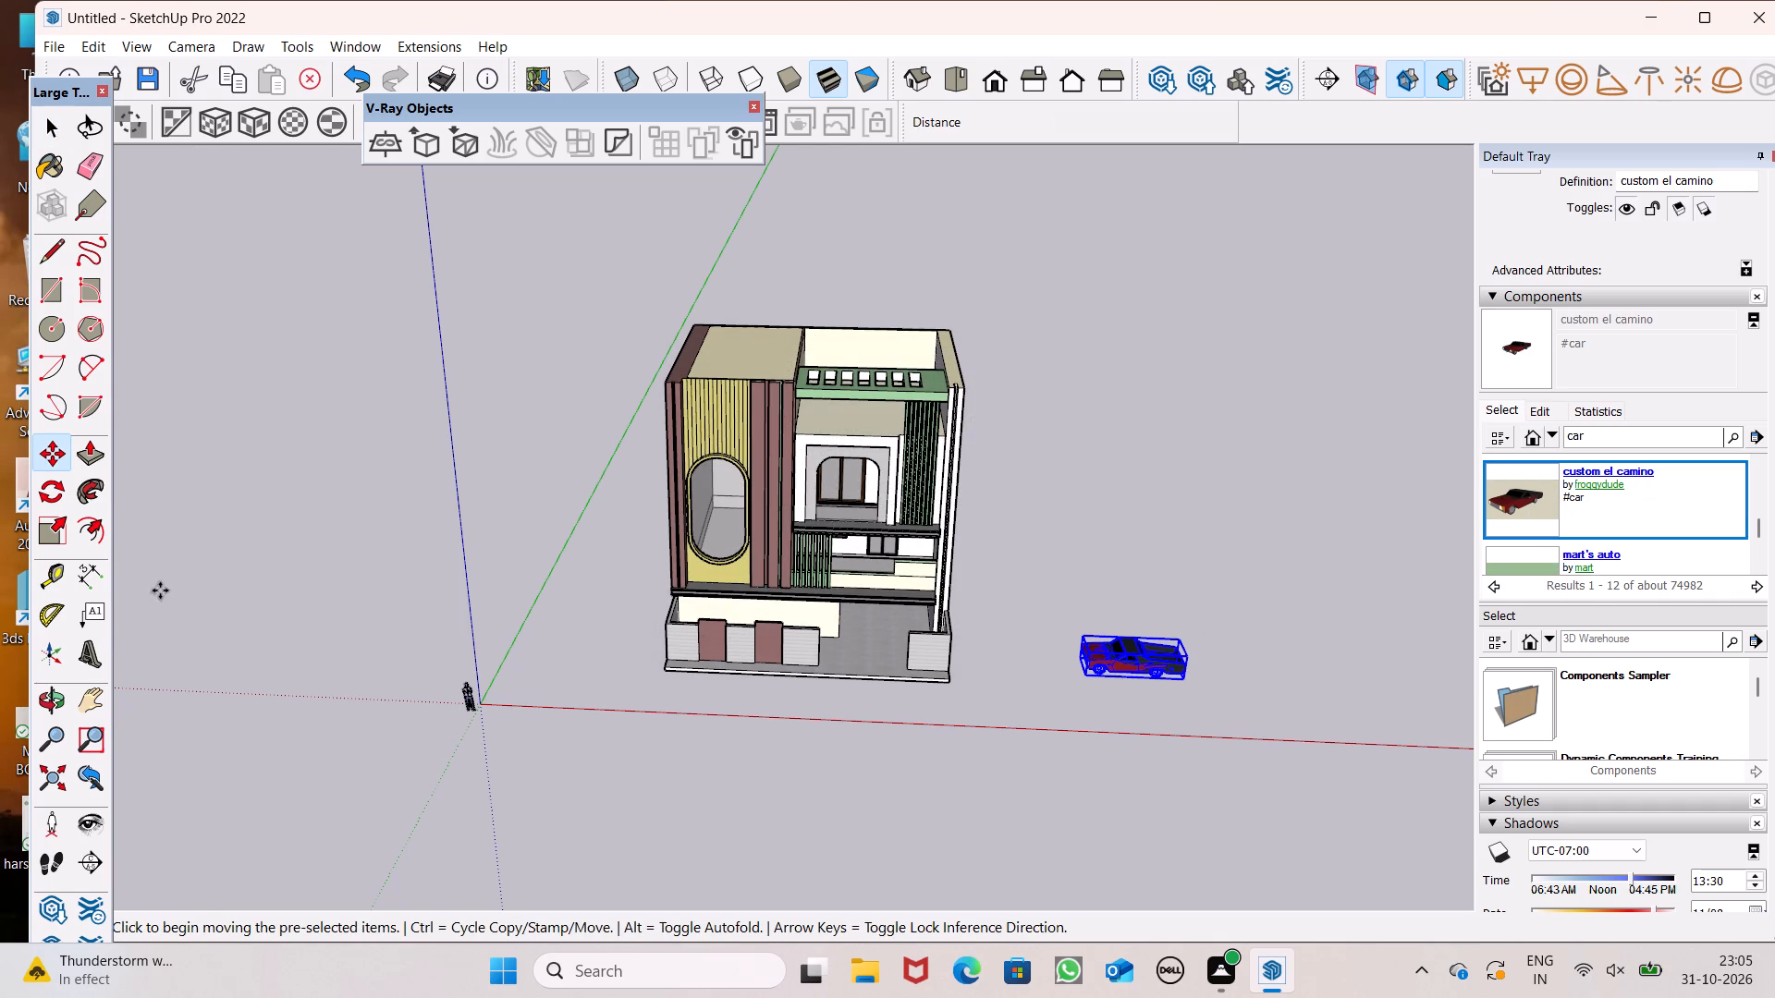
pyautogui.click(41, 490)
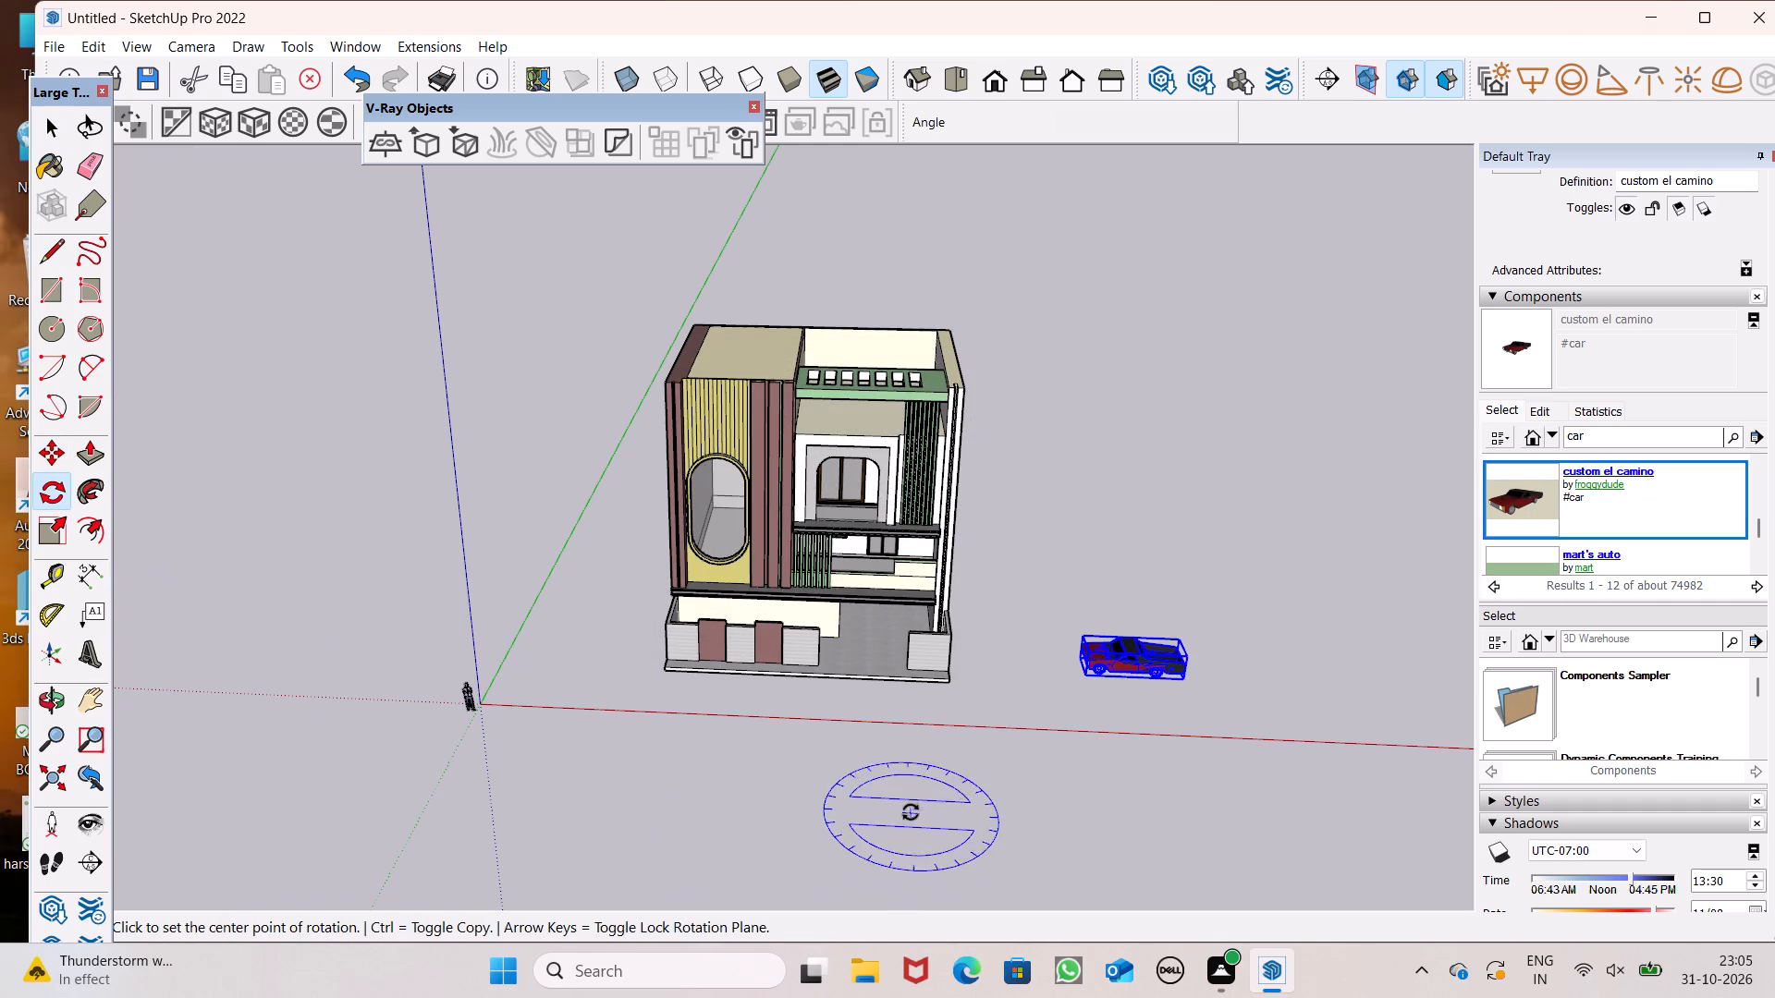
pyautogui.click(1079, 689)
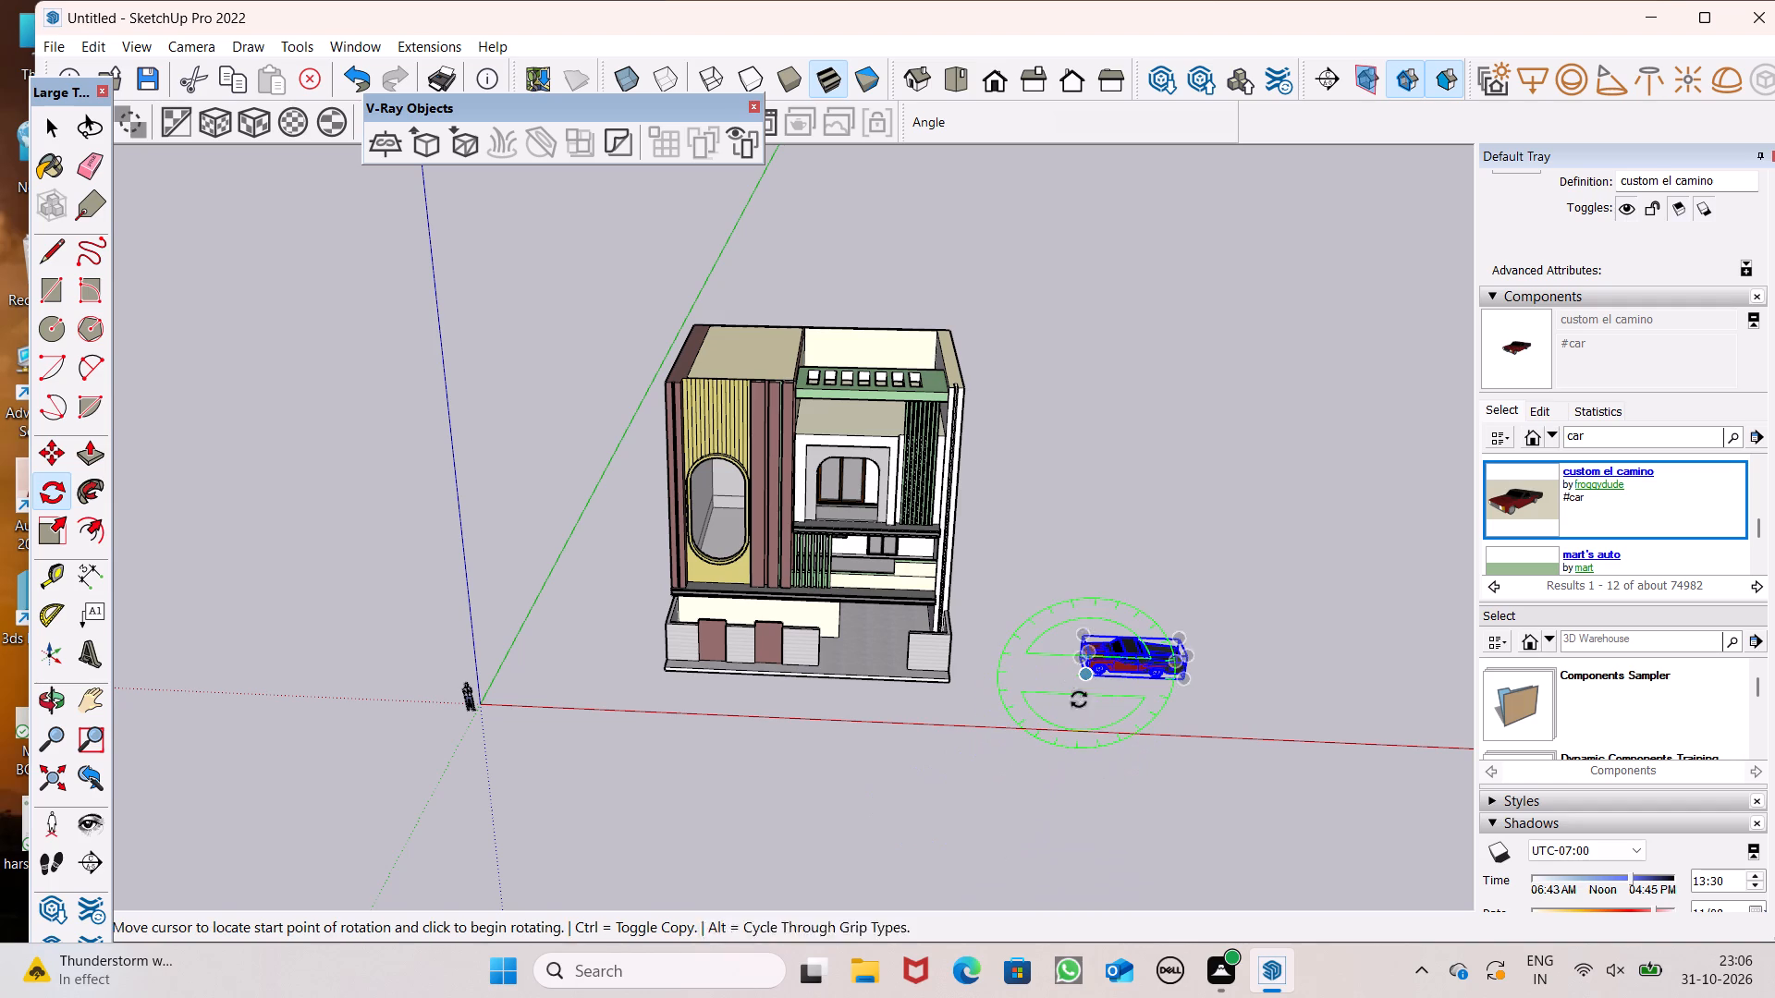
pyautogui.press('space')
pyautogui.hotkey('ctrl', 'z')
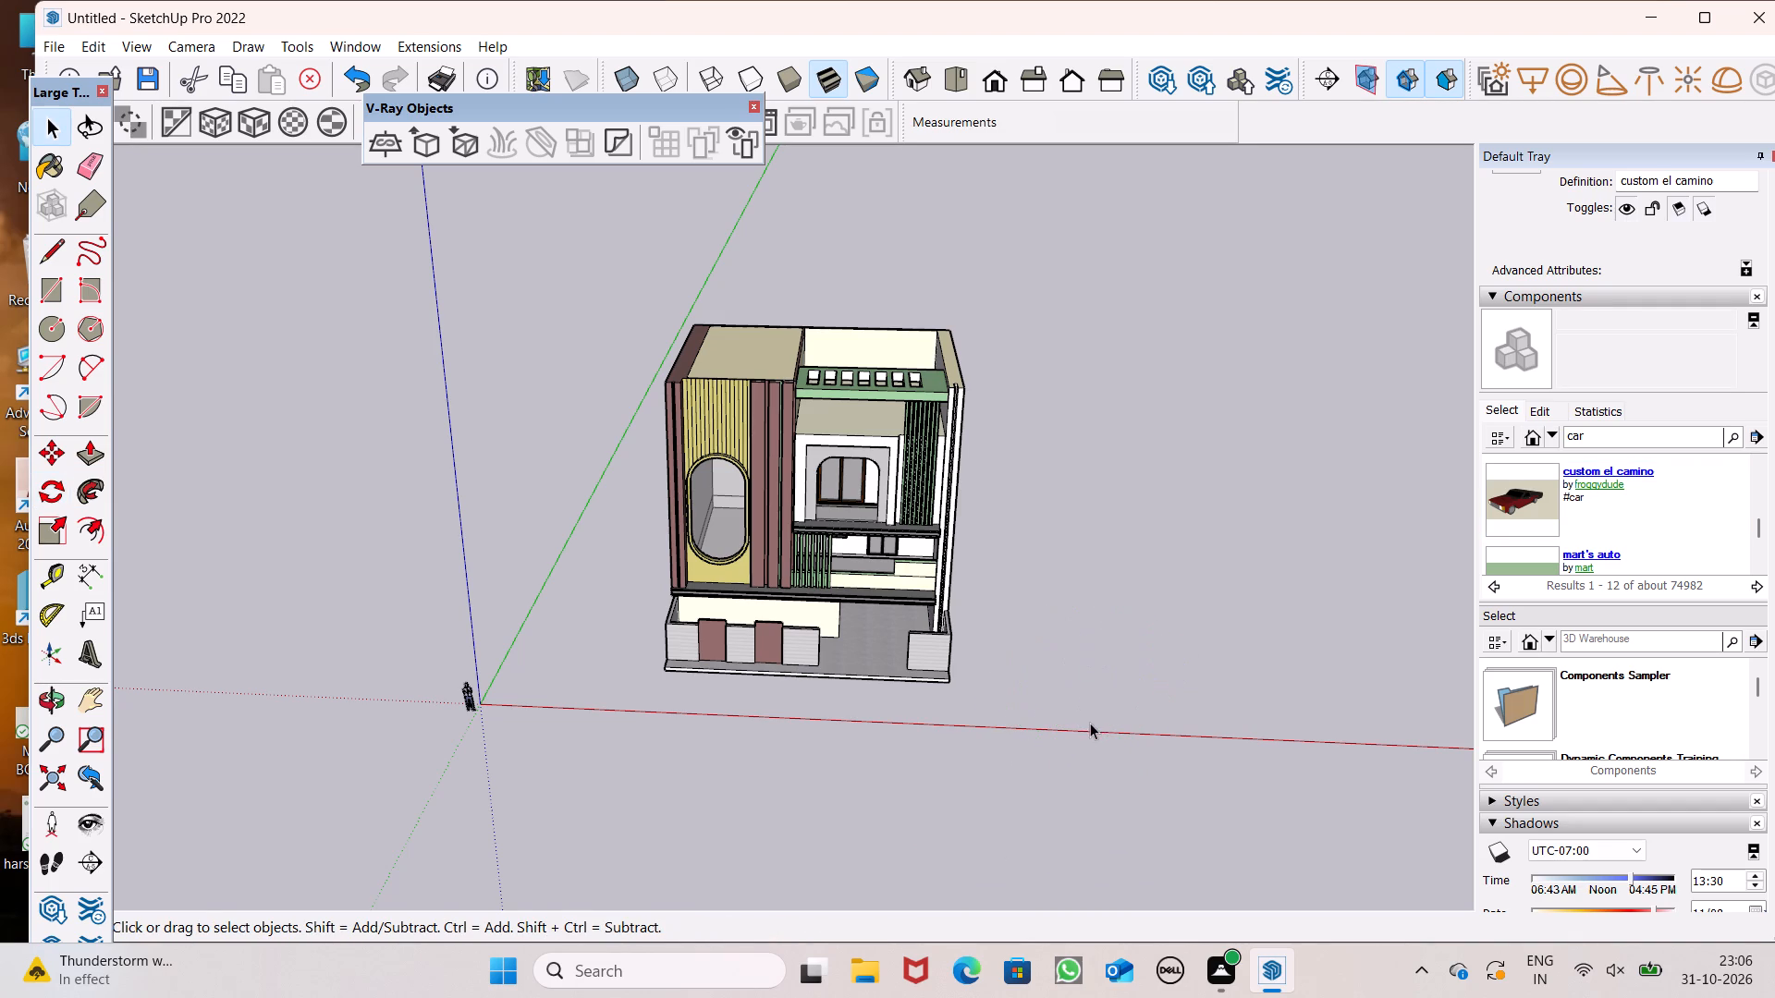
# Insert the custom el camino car component on the ground beside the building.
pyautogui.click(1520, 487)
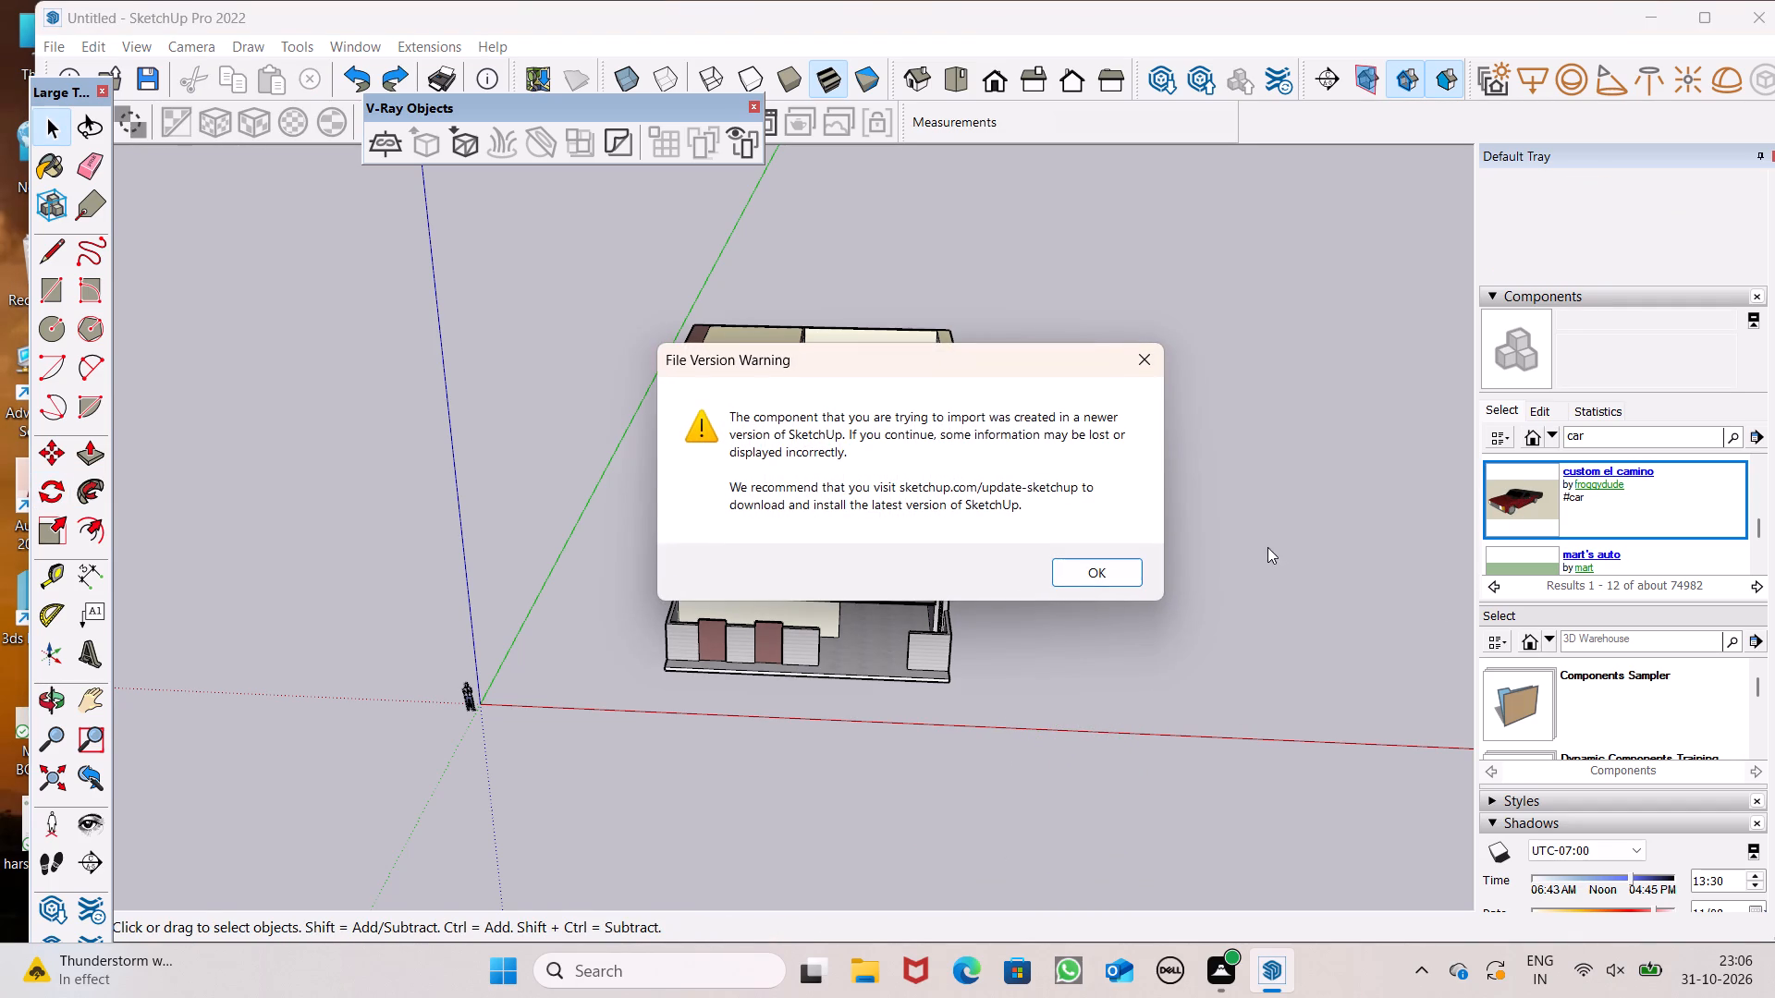
pyautogui.click(1091, 577)
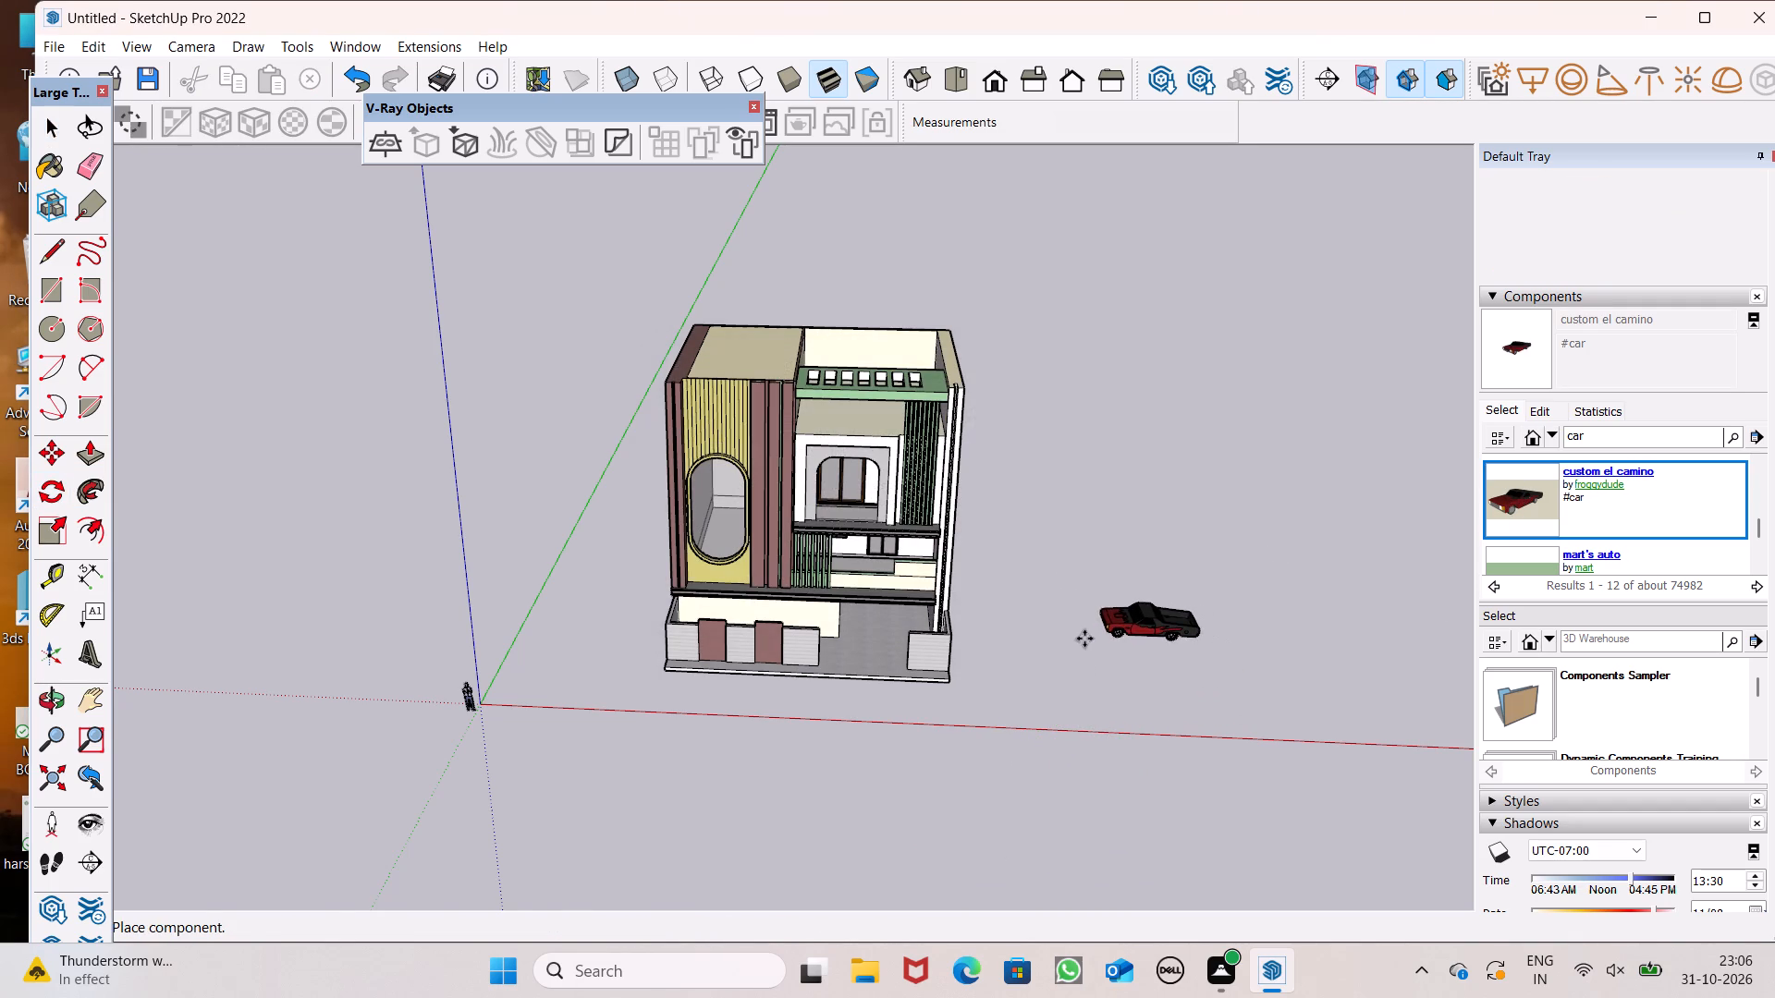
pyautogui.click(1074, 643)
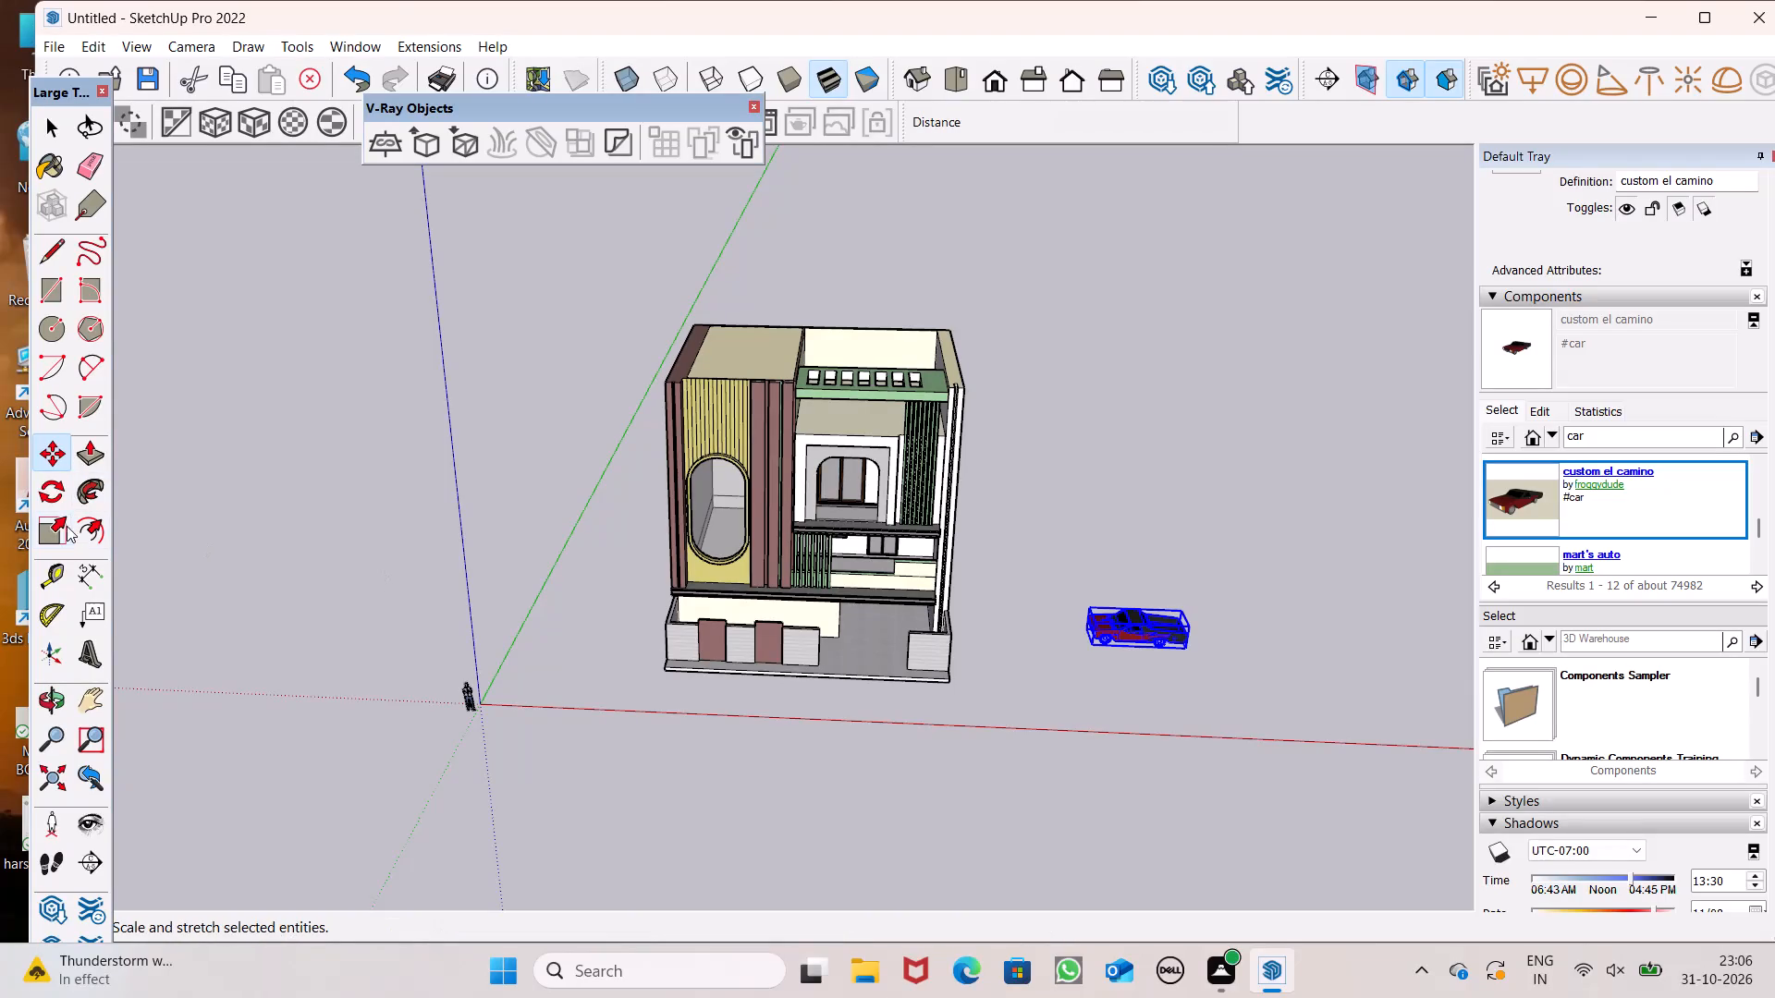
# Rotate the car 90° on the ground plane so its front faces the same way as the building's front.
pyautogui.click(50, 510)
pyautogui.scroll(5, 1503, 694)
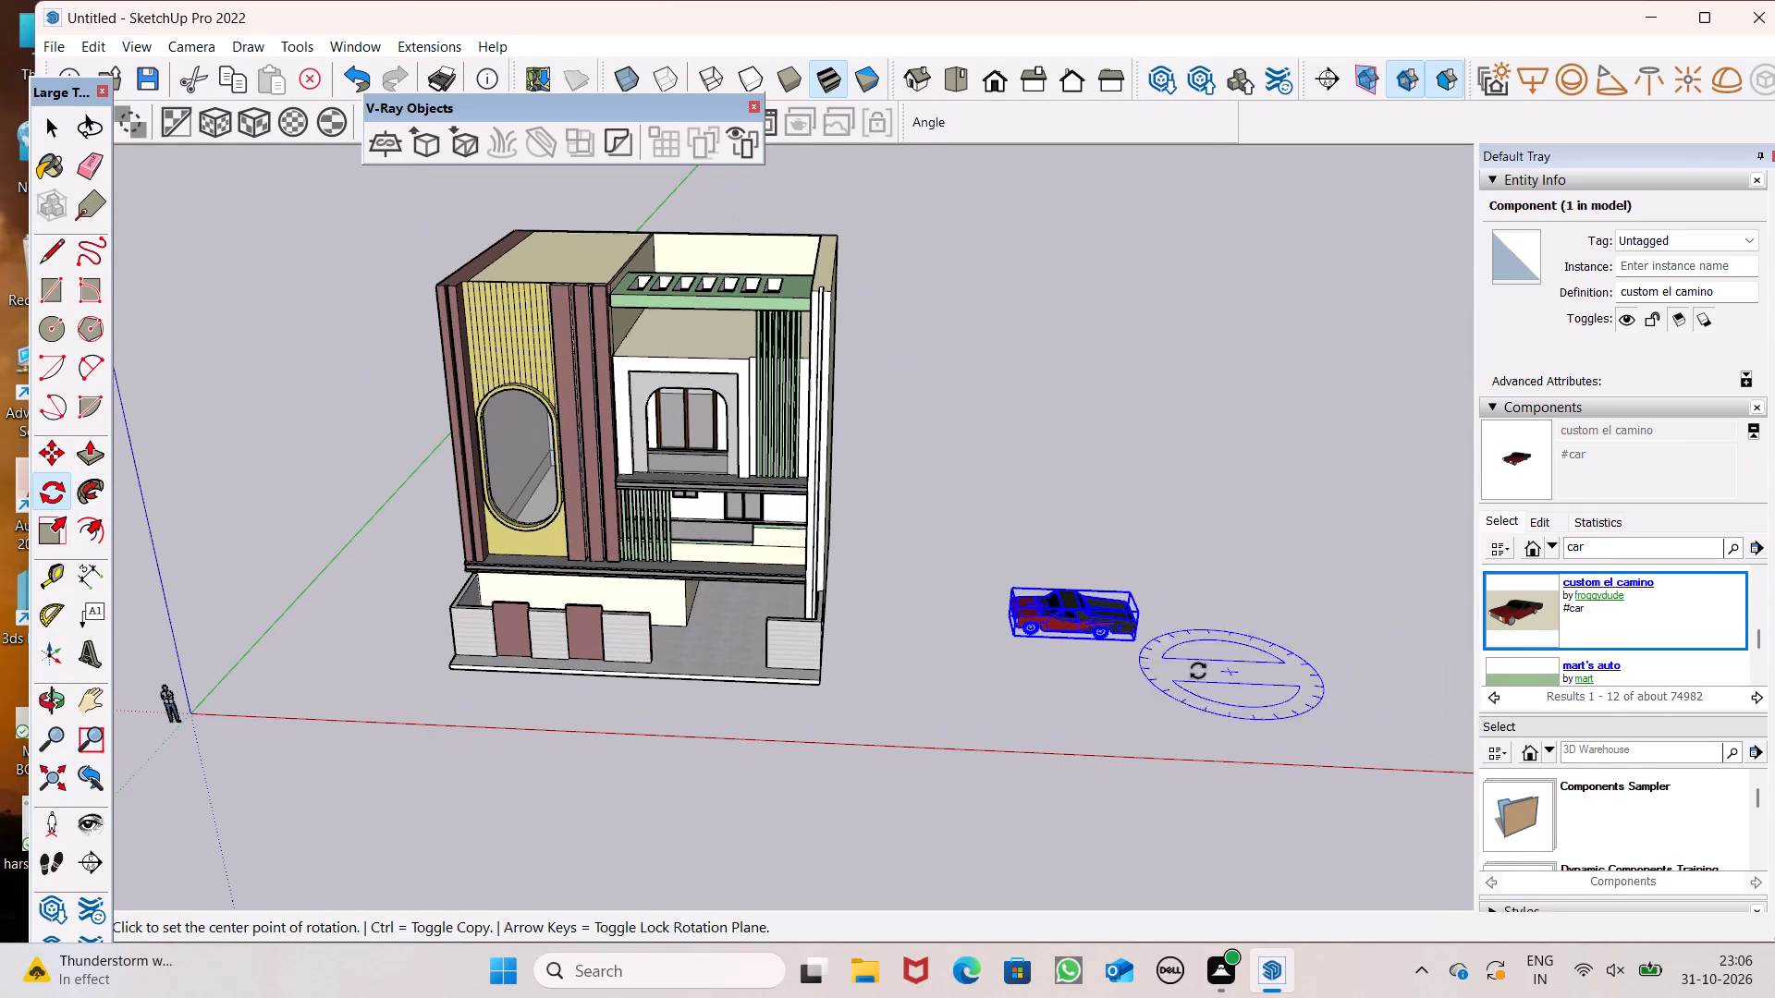
pyautogui.scroll(7, 1183, 706)
pyautogui.scroll(6, 1110, 648)
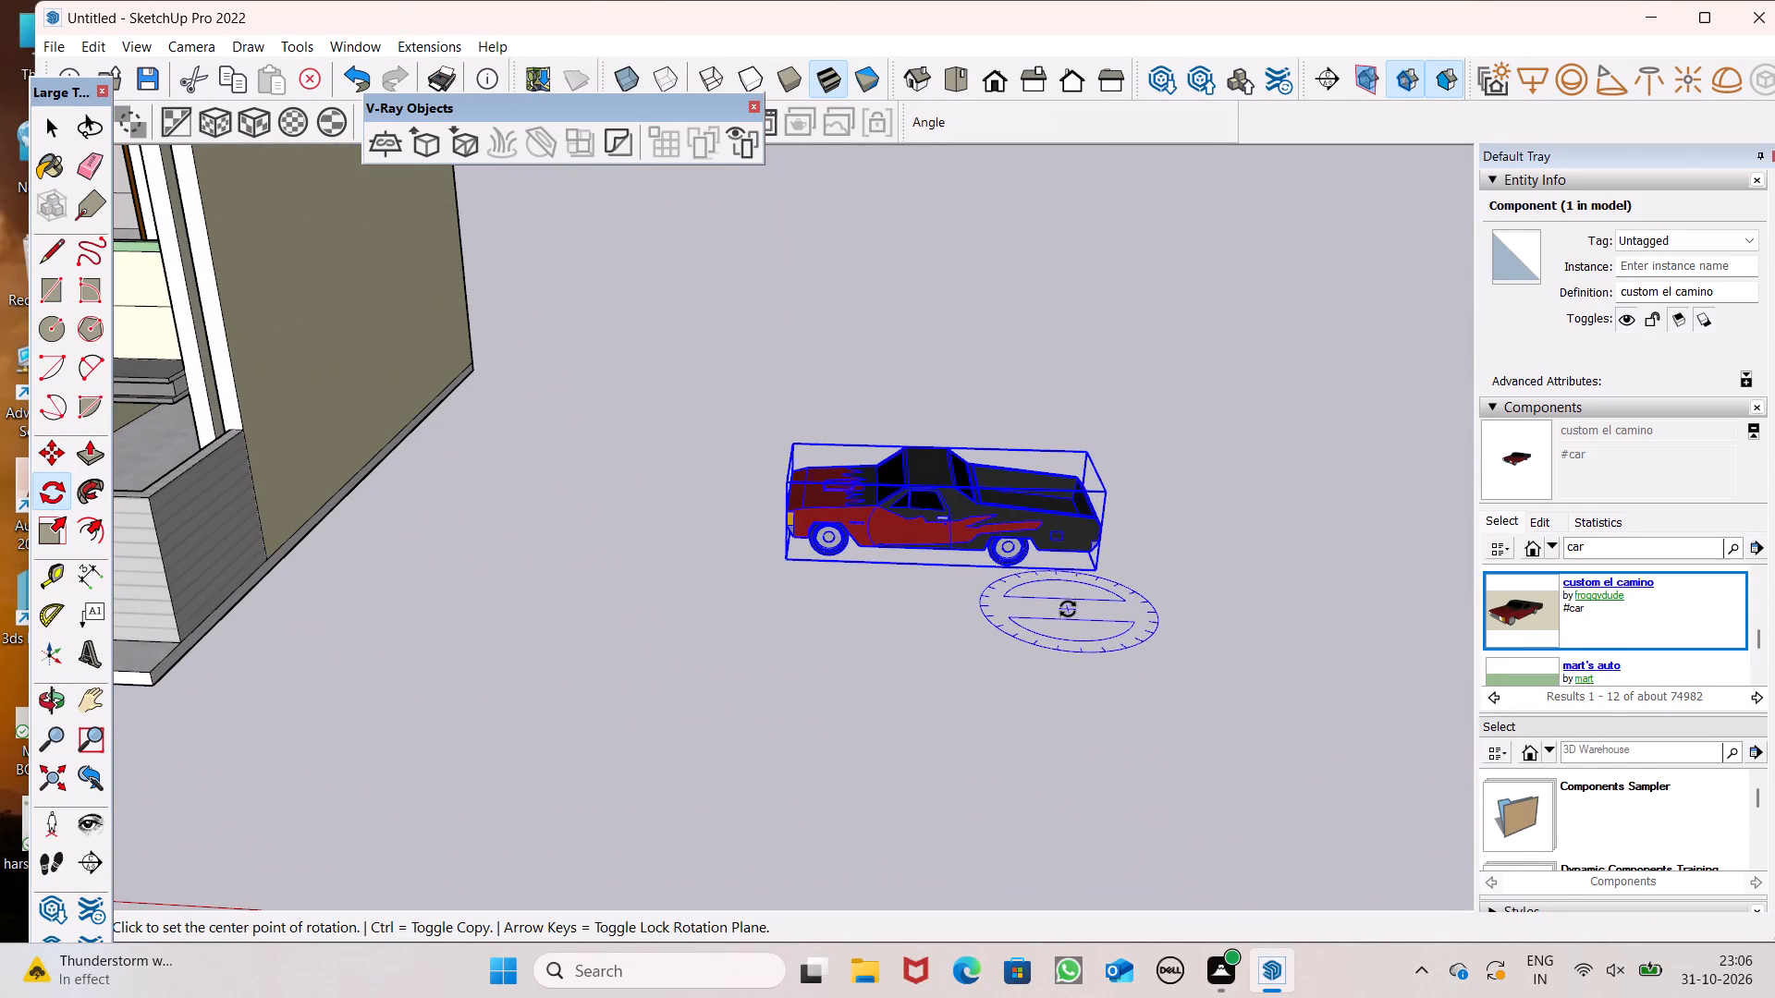
pyautogui.click(1078, 594)
pyautogui.click(1249, 590)
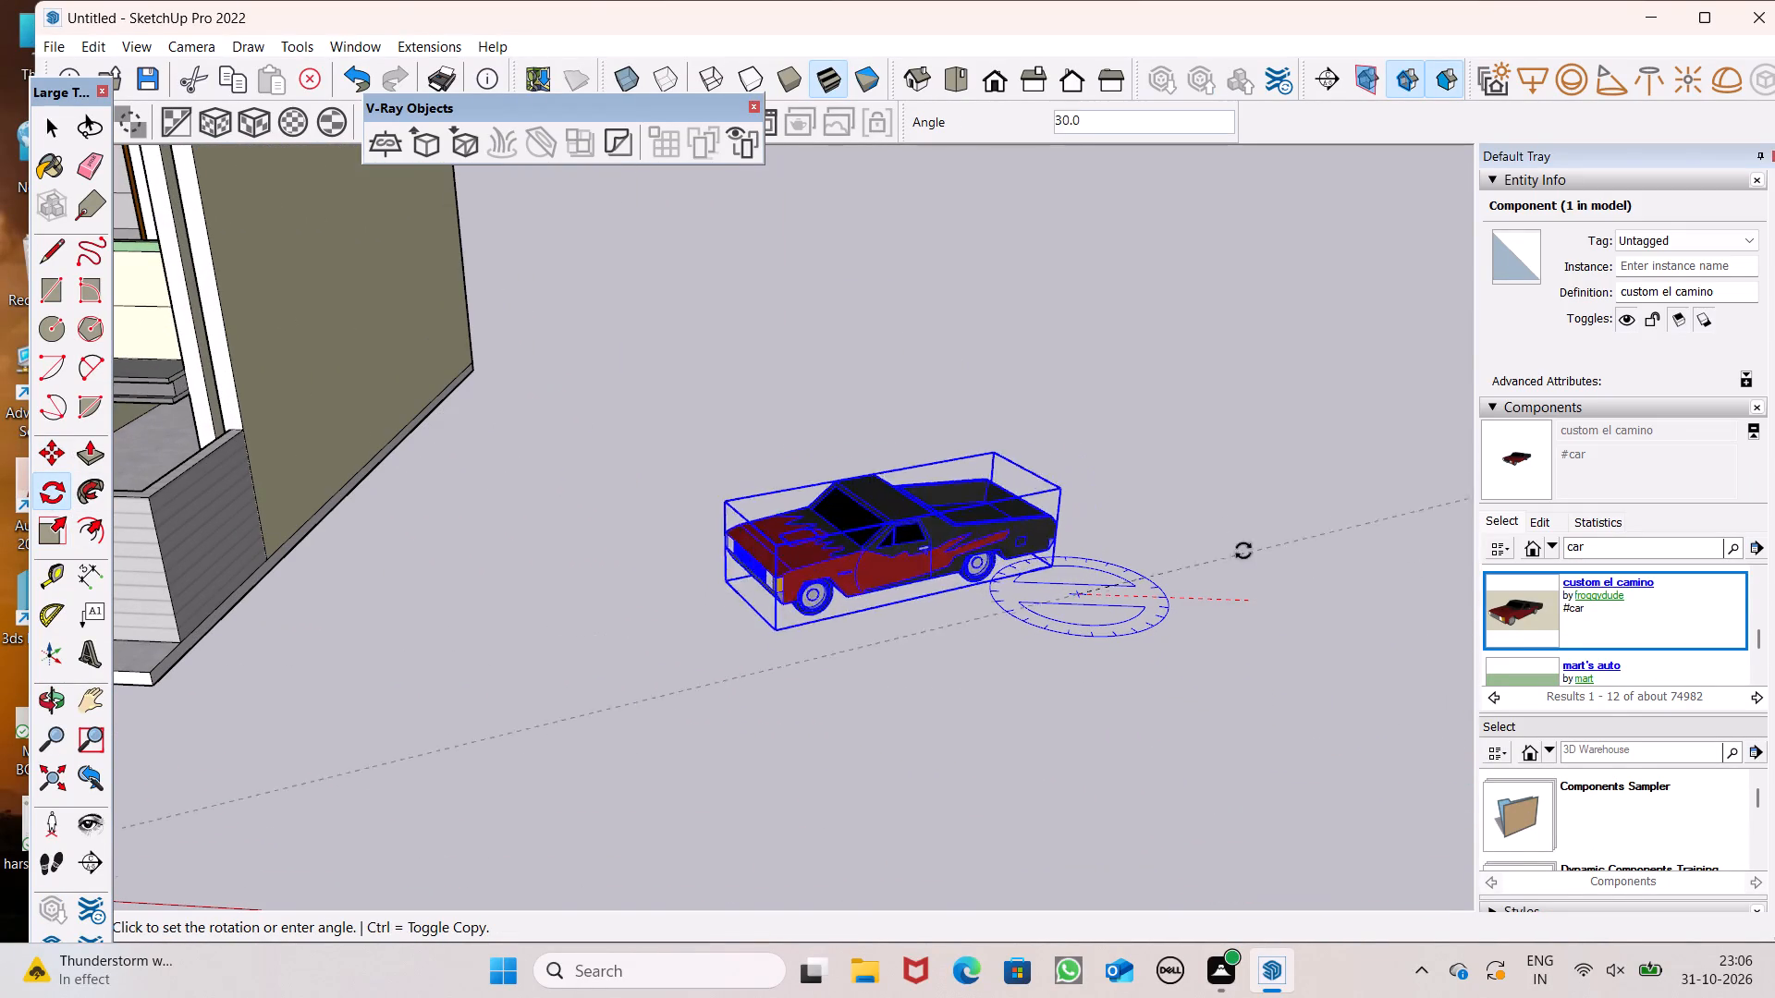
pyautogui.click(1026, 460)
pyautogui.scroll(-7, 1007, 451)
pyautogui.press('space')
pyautogui.scroll(-7, 1012, 375)
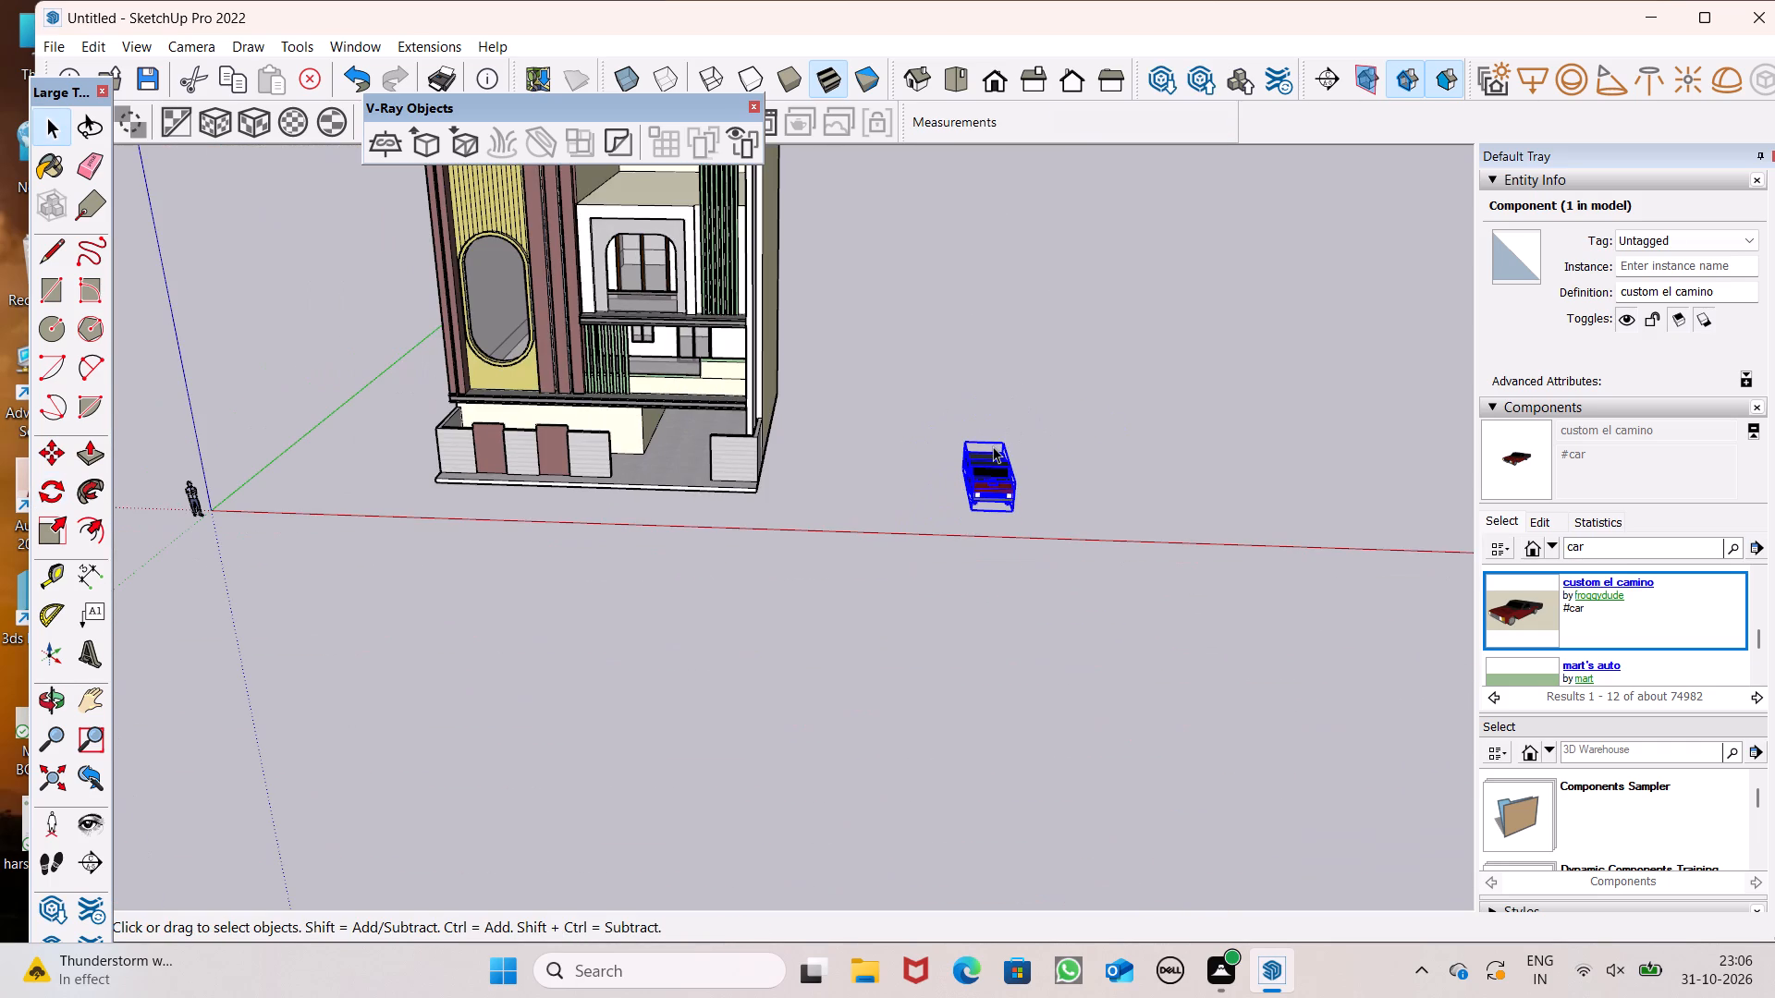
# Move the car from beside the building into the driveway opening between the front boundary walls.
pyautogui.scroll(-7, 1013, 426)
pyautogui.press('m')
pyautogui.press('Return')
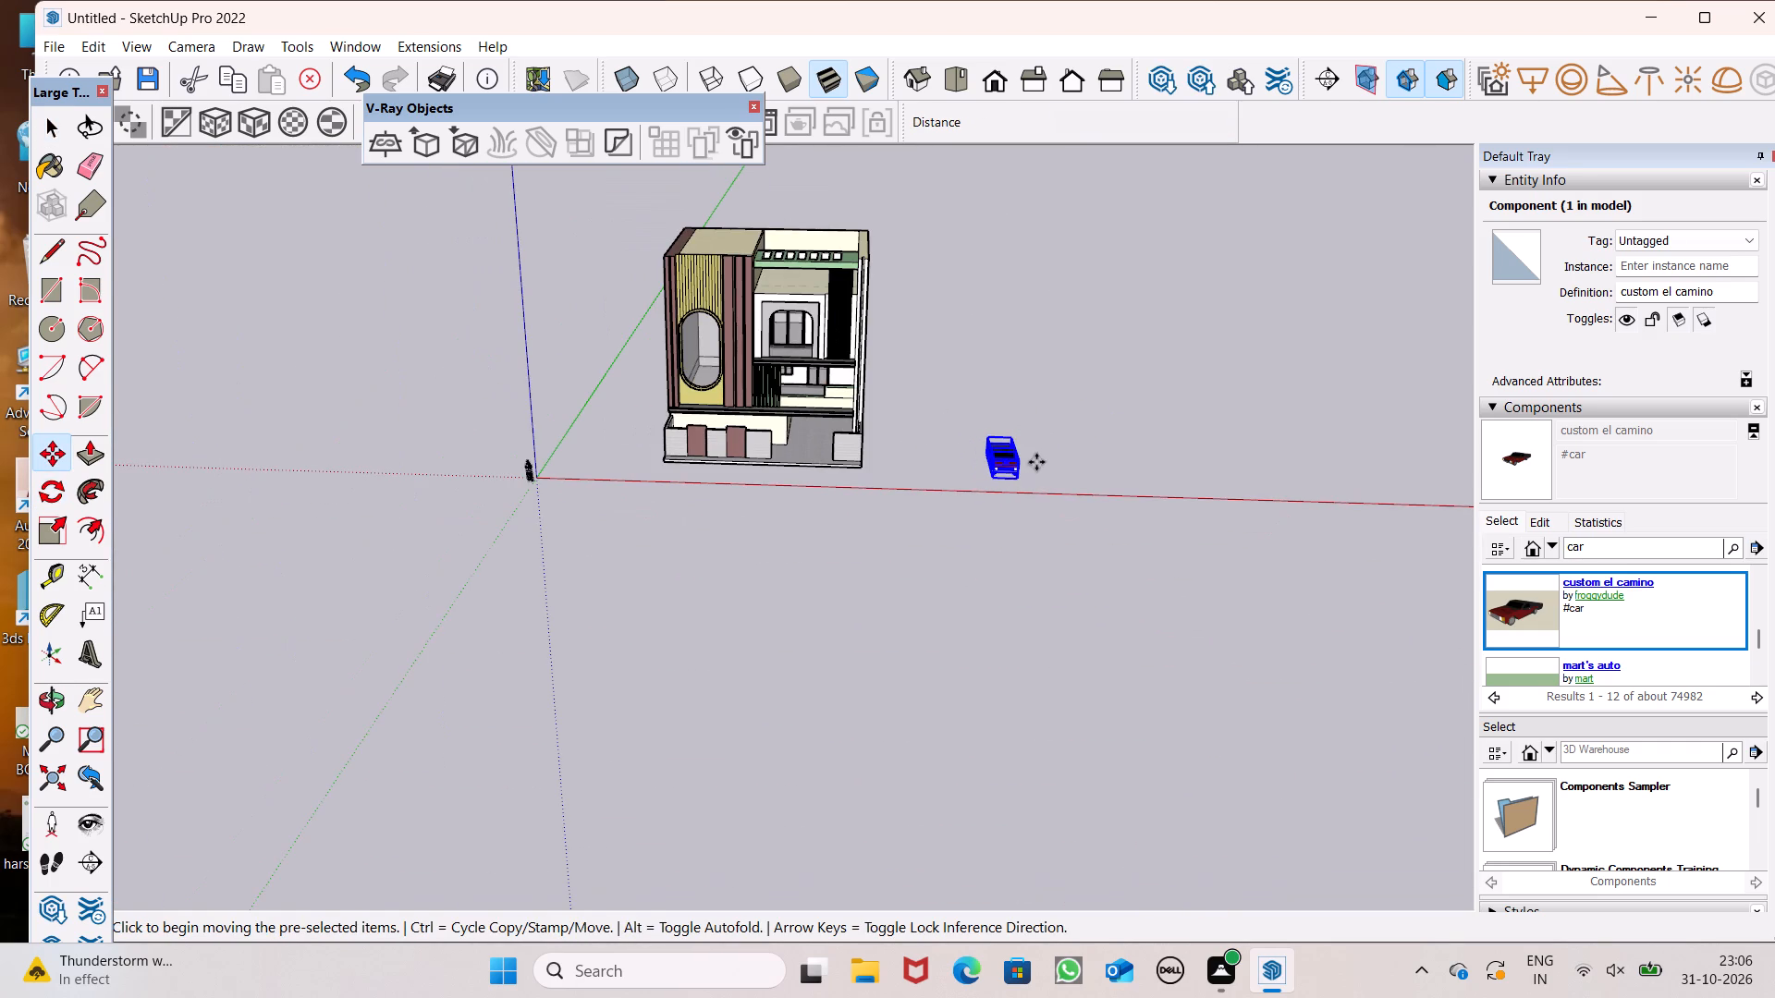
pyautogui.scroll(8, 789, 422)
pyautogui.scroll(-3, 921, 443)
pyautogui.moveTo(894, 464); pyautogui.dragTo(913, 458, button='middle')
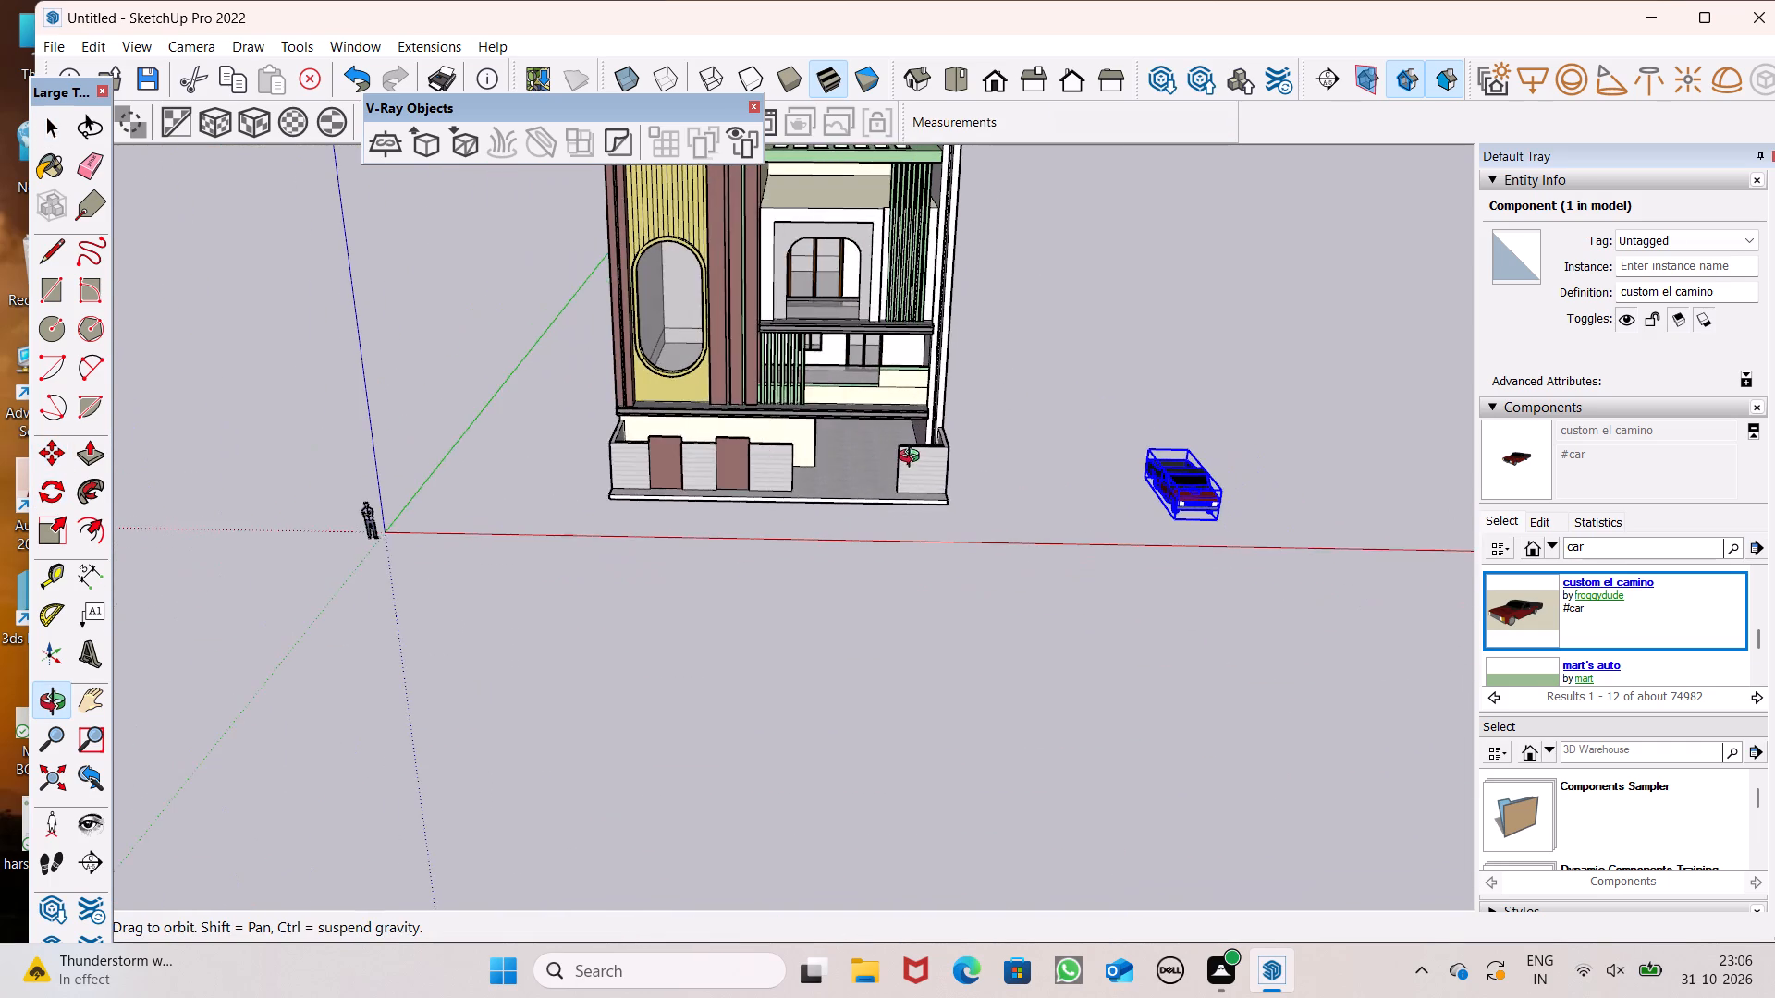
pyautogui.moveTo(913, 458); pyautogui.dragTo(962, 573, button='middle')
pyautogui.scroll(7, 814, 436)
pyautogui.scroll(-5, 878, 408)
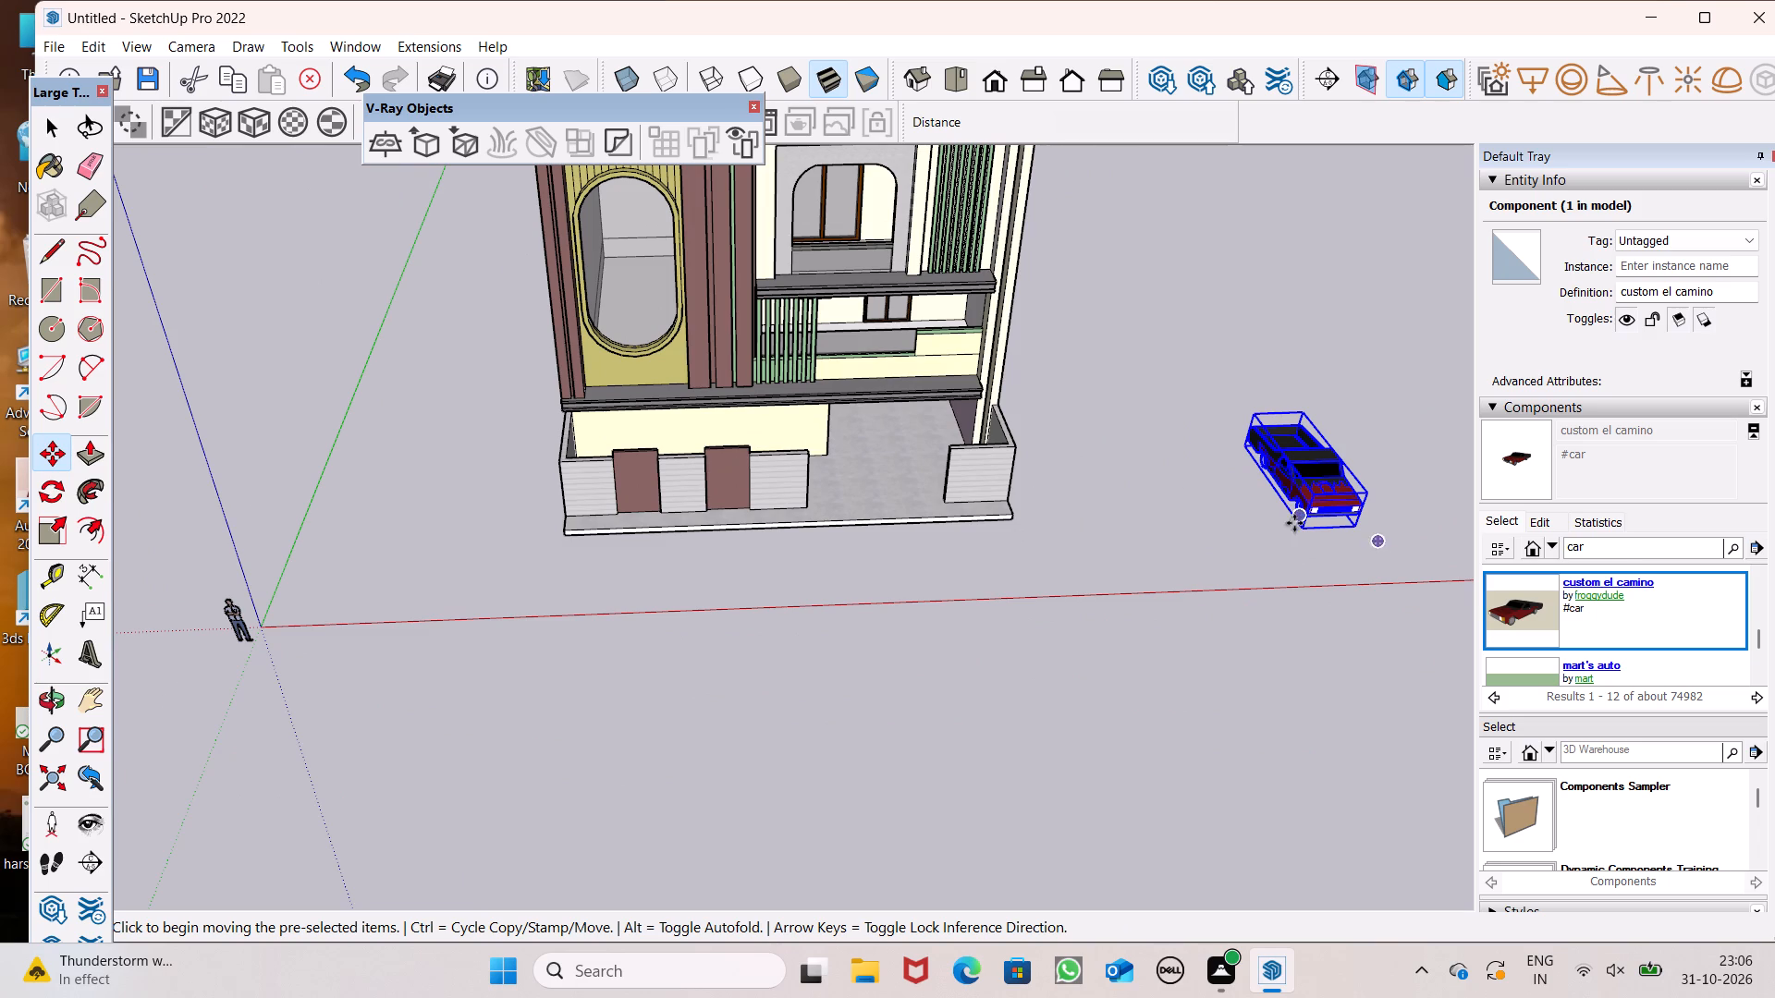
pyautogui.moveTo(1354, 535); pyautogui.dragTo(914, 493)
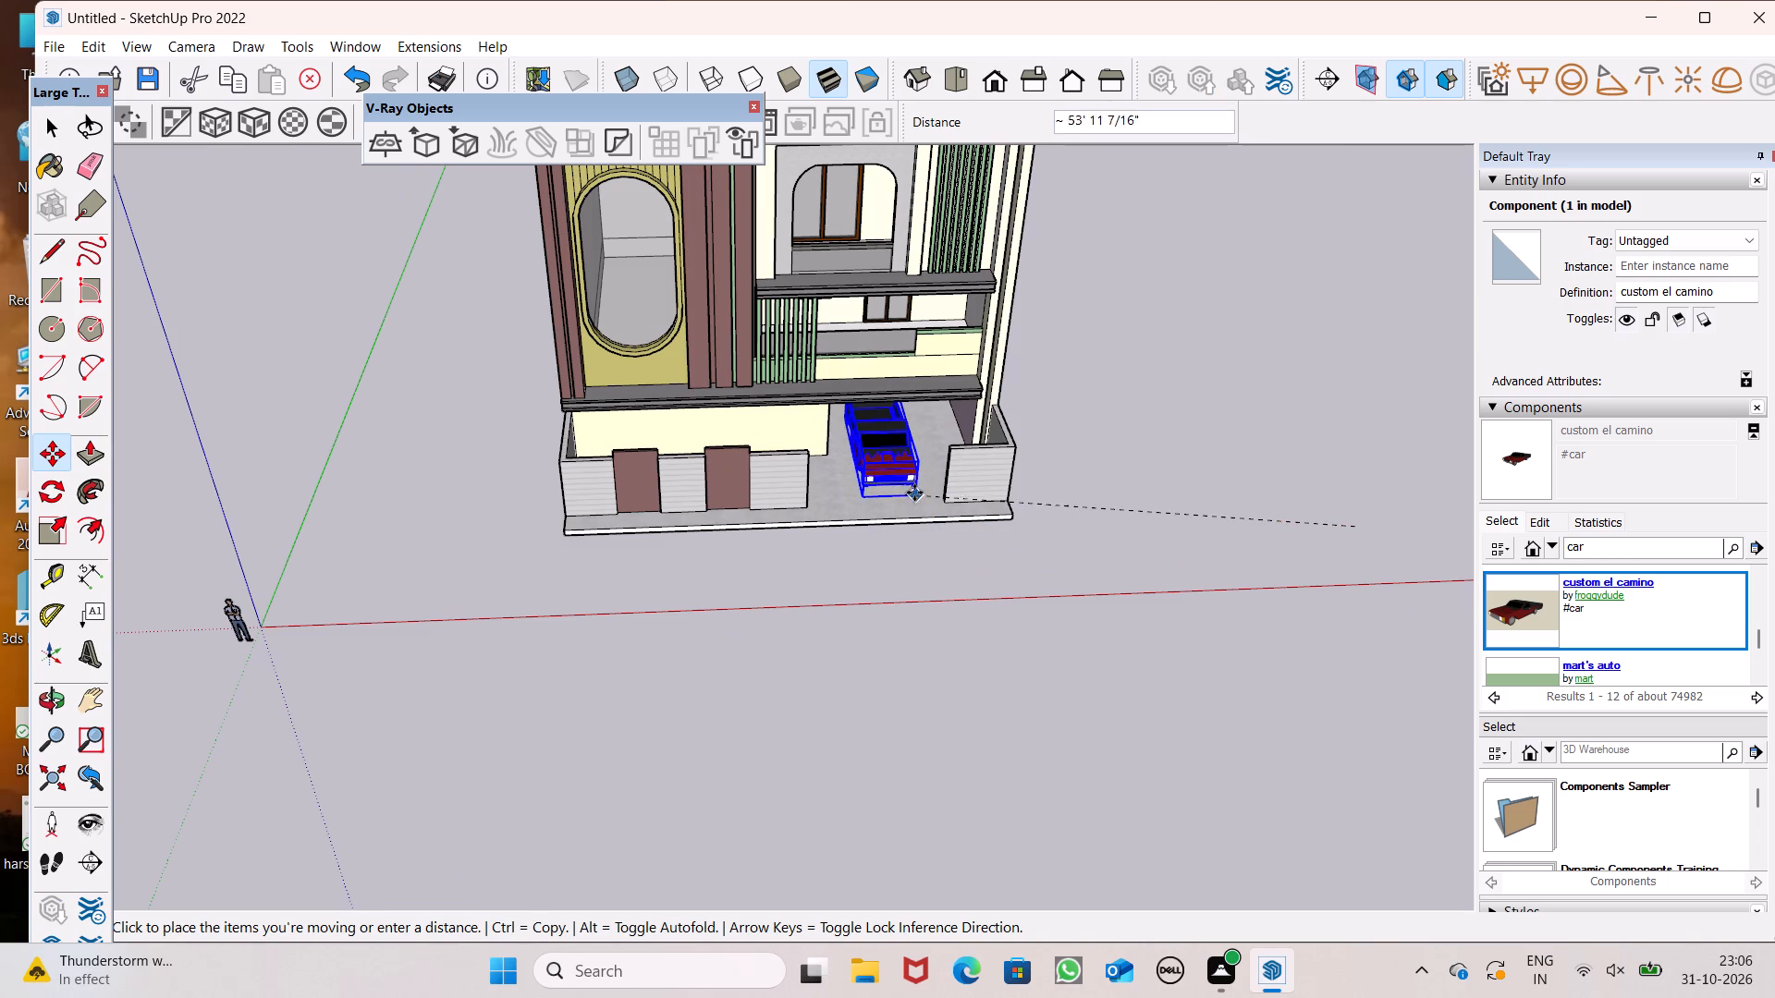
pyautogui.moveTo(914, 493); pyautogui.dragTo(910, 456)
# Move the car about 2' 10" further back into the parking area along the green axis, and deselect it.
pyautogui.moveTo(935, 505); pyautogui.dragTo(885, 408, button='middle')
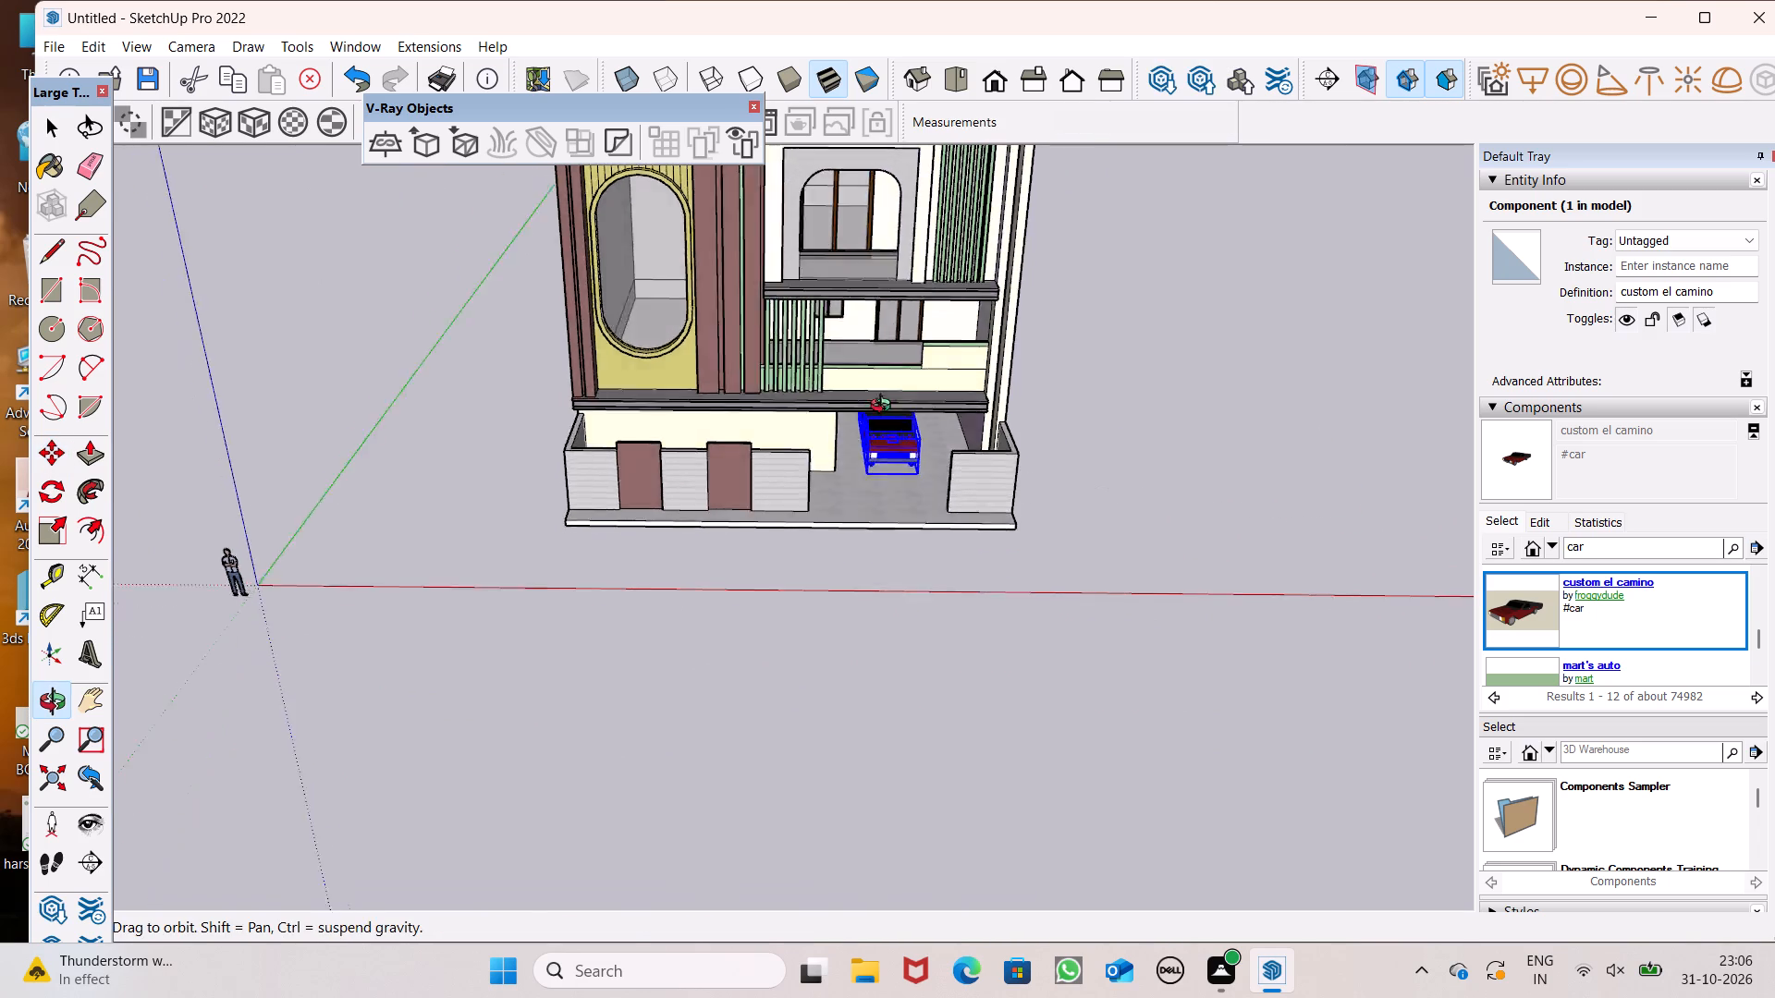
pyautogui.moveTo(885, 408); pyautogui.dragTo(843, 265, button='middle')
pyautogui.scroll(1, 843, 265)
pyautogui.scroll(7, 949, 485)
pyautogui.moveTo(933, 590); pyautogui.dragTo(890, 662, button='middle')
pyautogui.scroll(4, 889, 662)
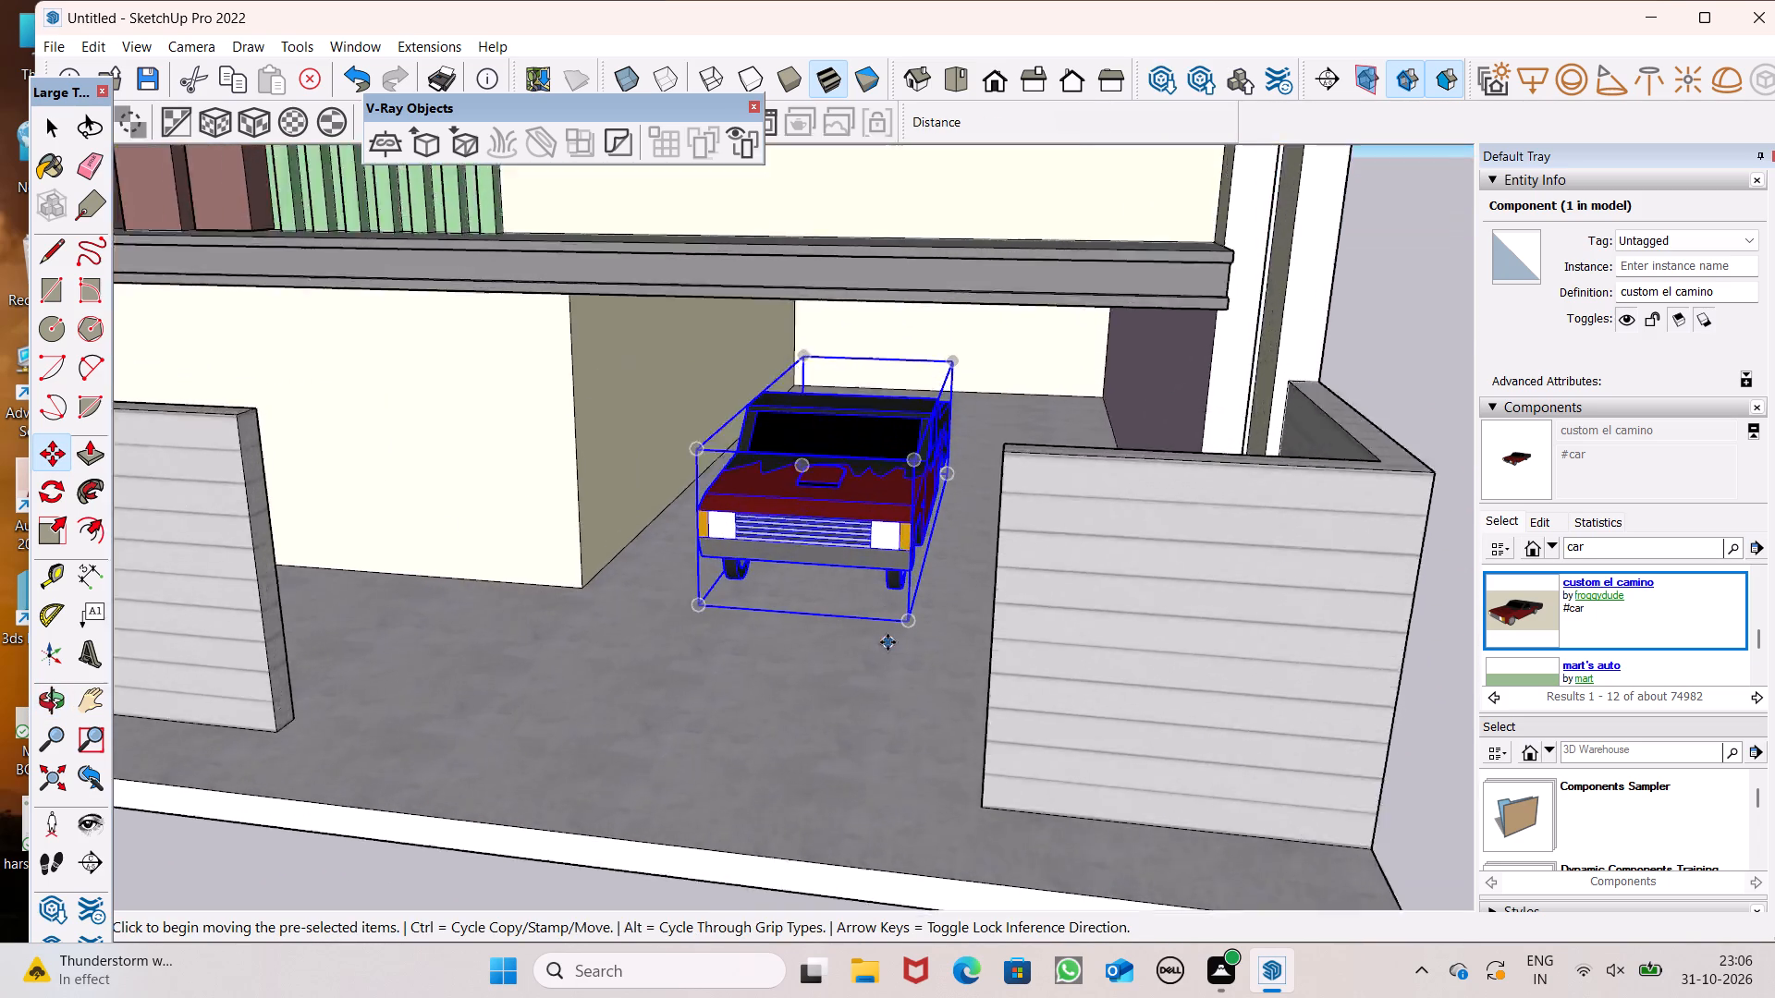
pyautogui.scroll(4, 887, 642)
pyautogui.moveTo(916, 615); pyautogui.dragTo(931, 558)
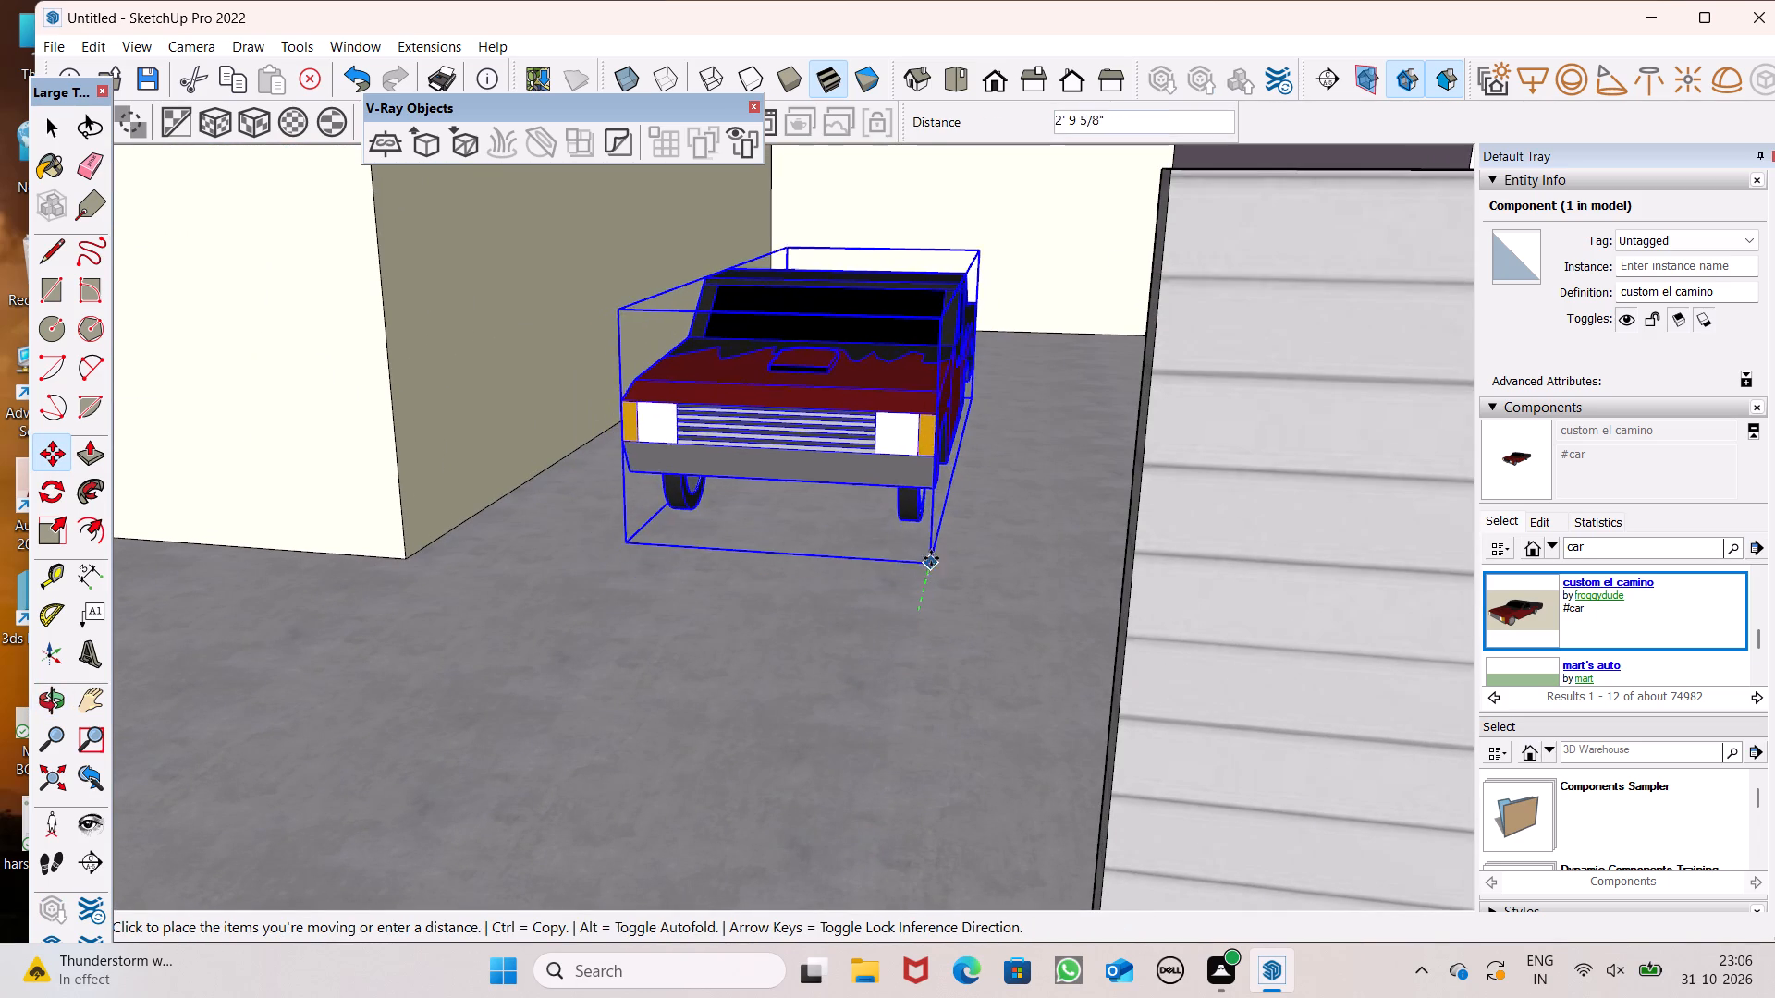
pyautogui.moveTo(931, 558); pyautogui.dragTo(931, 557)
pyautogui.scroll(-6, 897, 584)
pyautogui.moveTo(776, 646); pyautogui.dragTo(912, 615, button='middle')
pyautogui.scroll(-10, 626, 542)
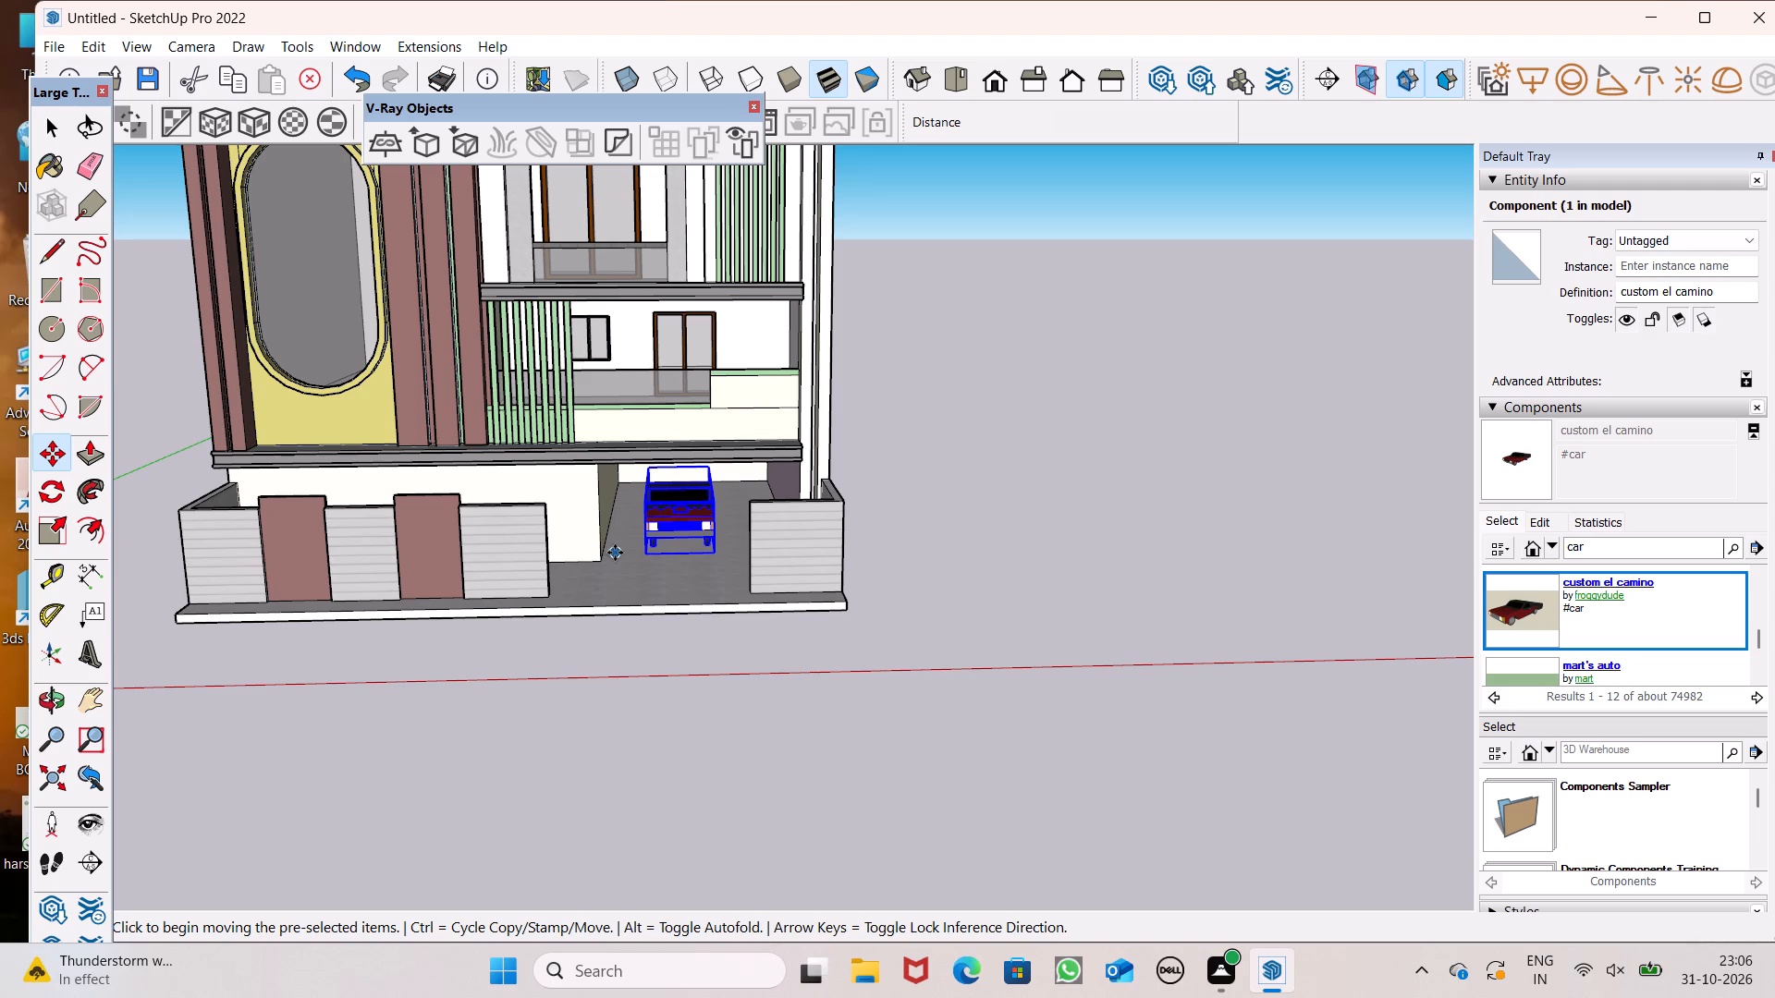
pyautogui.press('space')
pyautogui.scroll(-1, 634, 564)
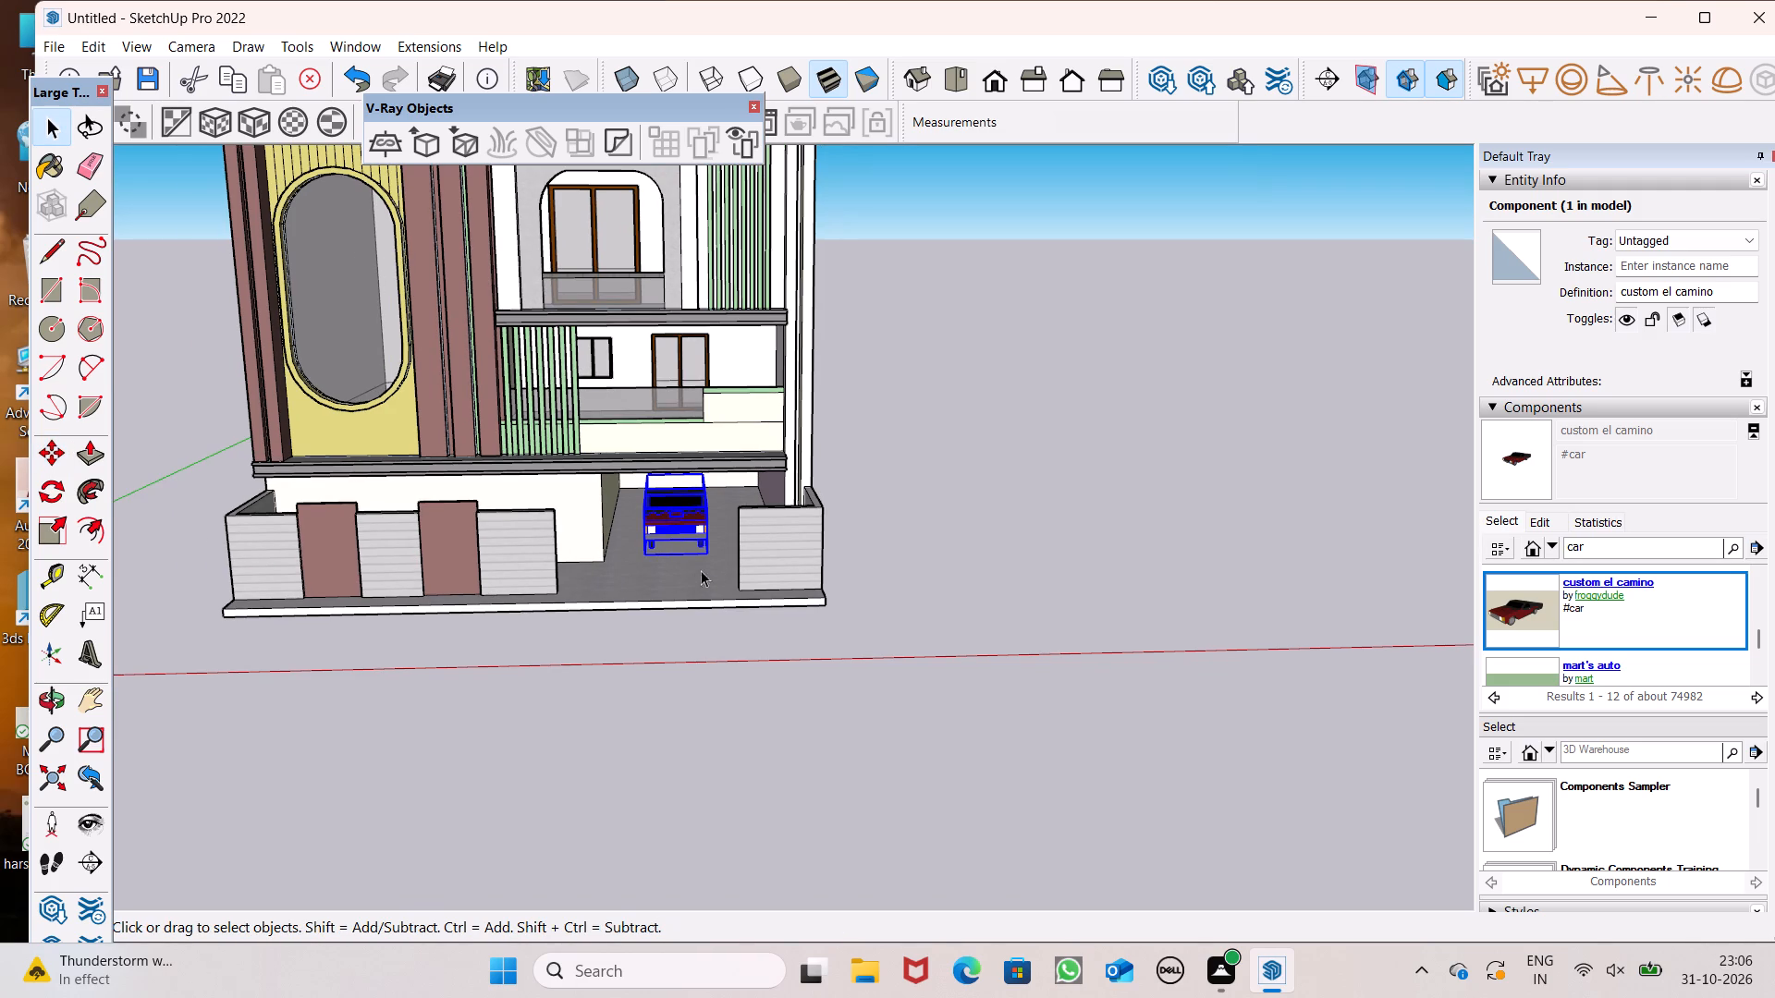
pyautogui.click(900, 541)
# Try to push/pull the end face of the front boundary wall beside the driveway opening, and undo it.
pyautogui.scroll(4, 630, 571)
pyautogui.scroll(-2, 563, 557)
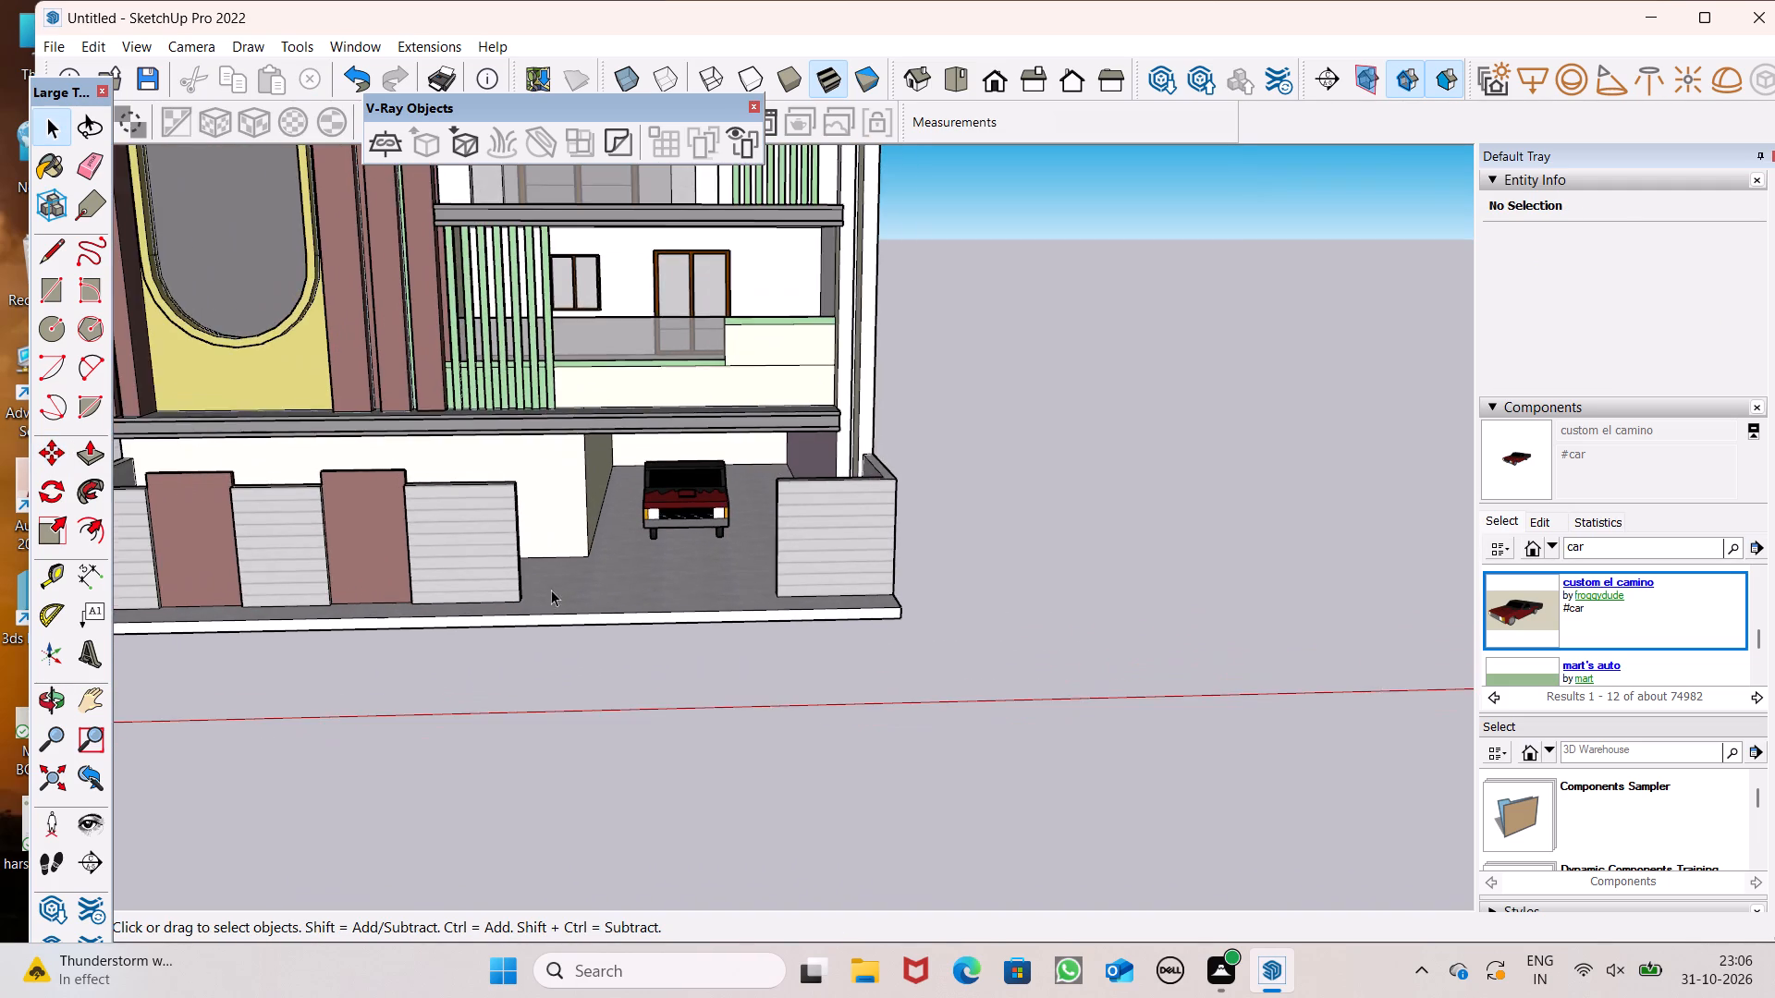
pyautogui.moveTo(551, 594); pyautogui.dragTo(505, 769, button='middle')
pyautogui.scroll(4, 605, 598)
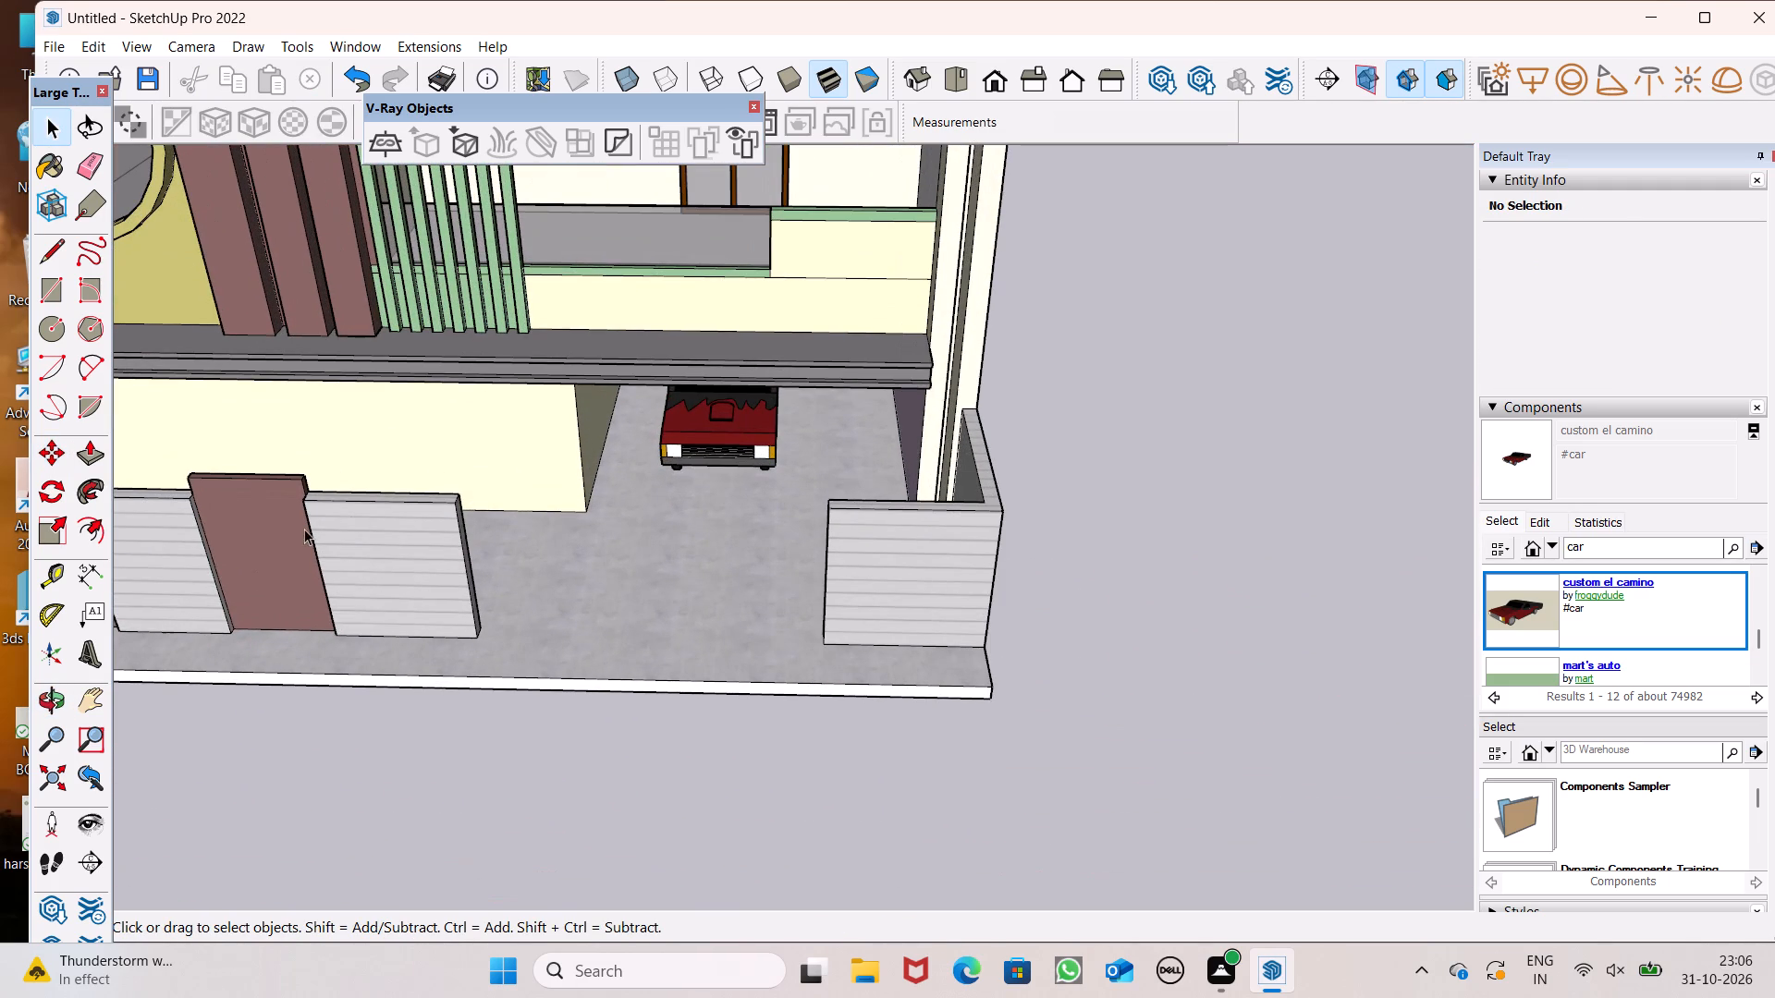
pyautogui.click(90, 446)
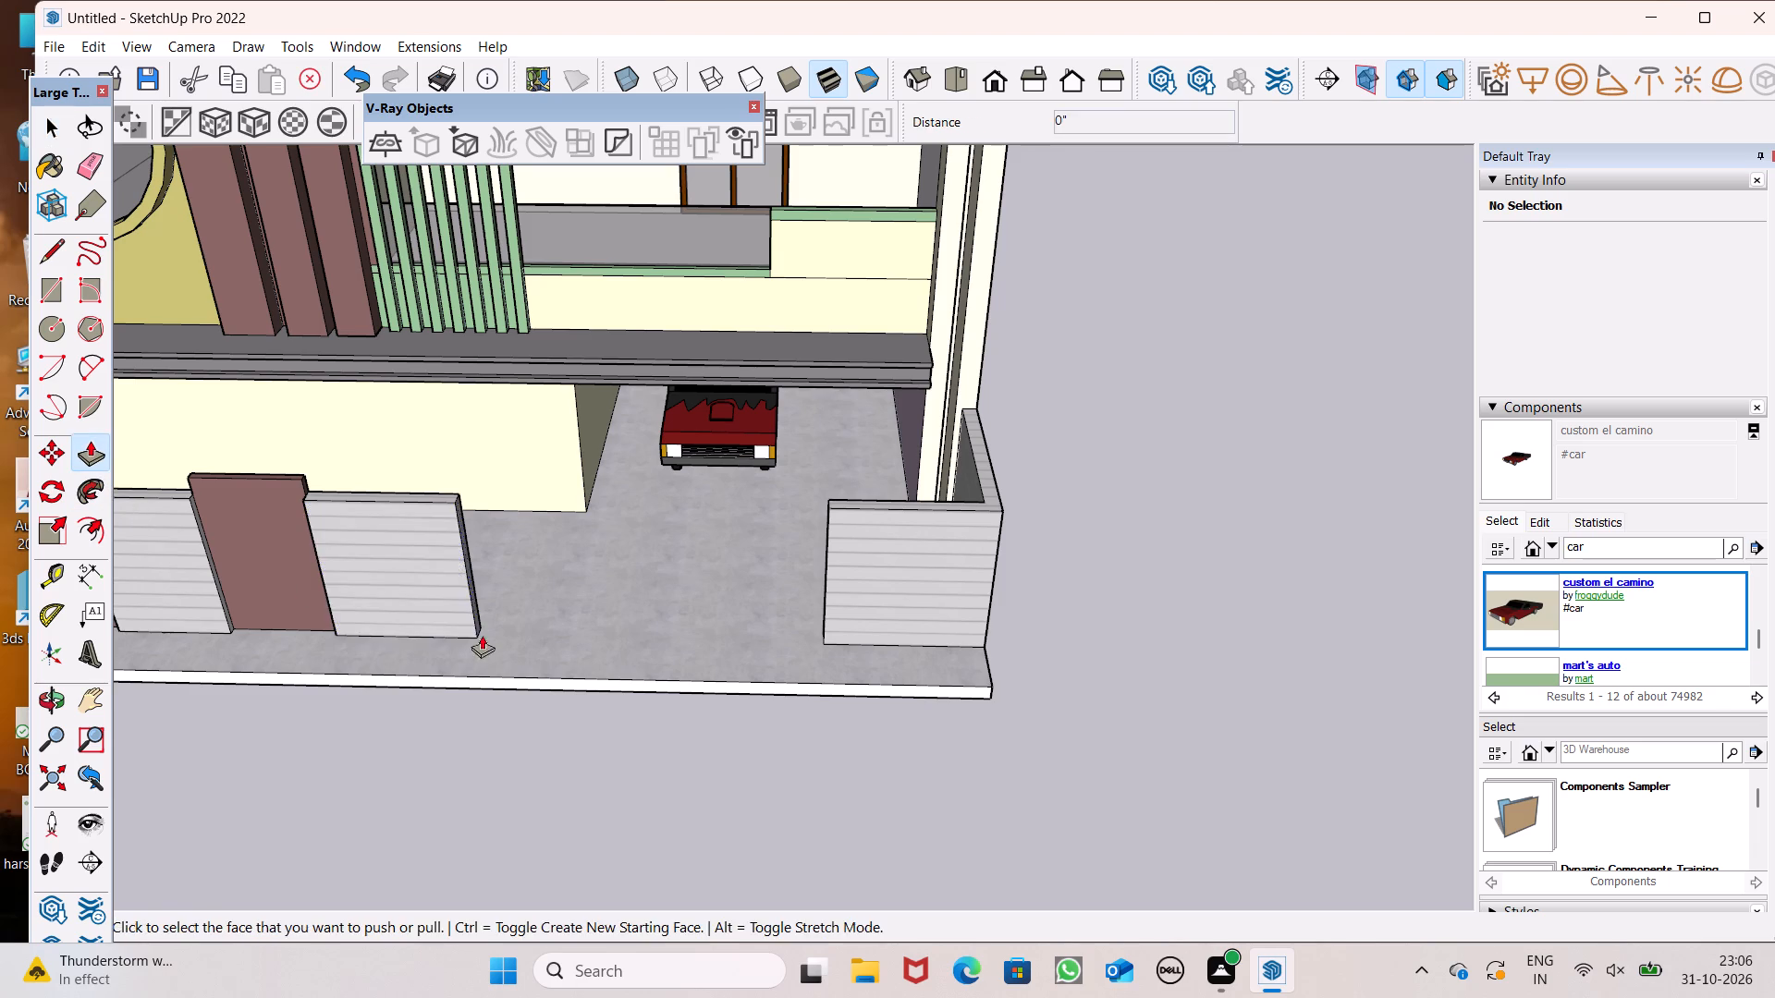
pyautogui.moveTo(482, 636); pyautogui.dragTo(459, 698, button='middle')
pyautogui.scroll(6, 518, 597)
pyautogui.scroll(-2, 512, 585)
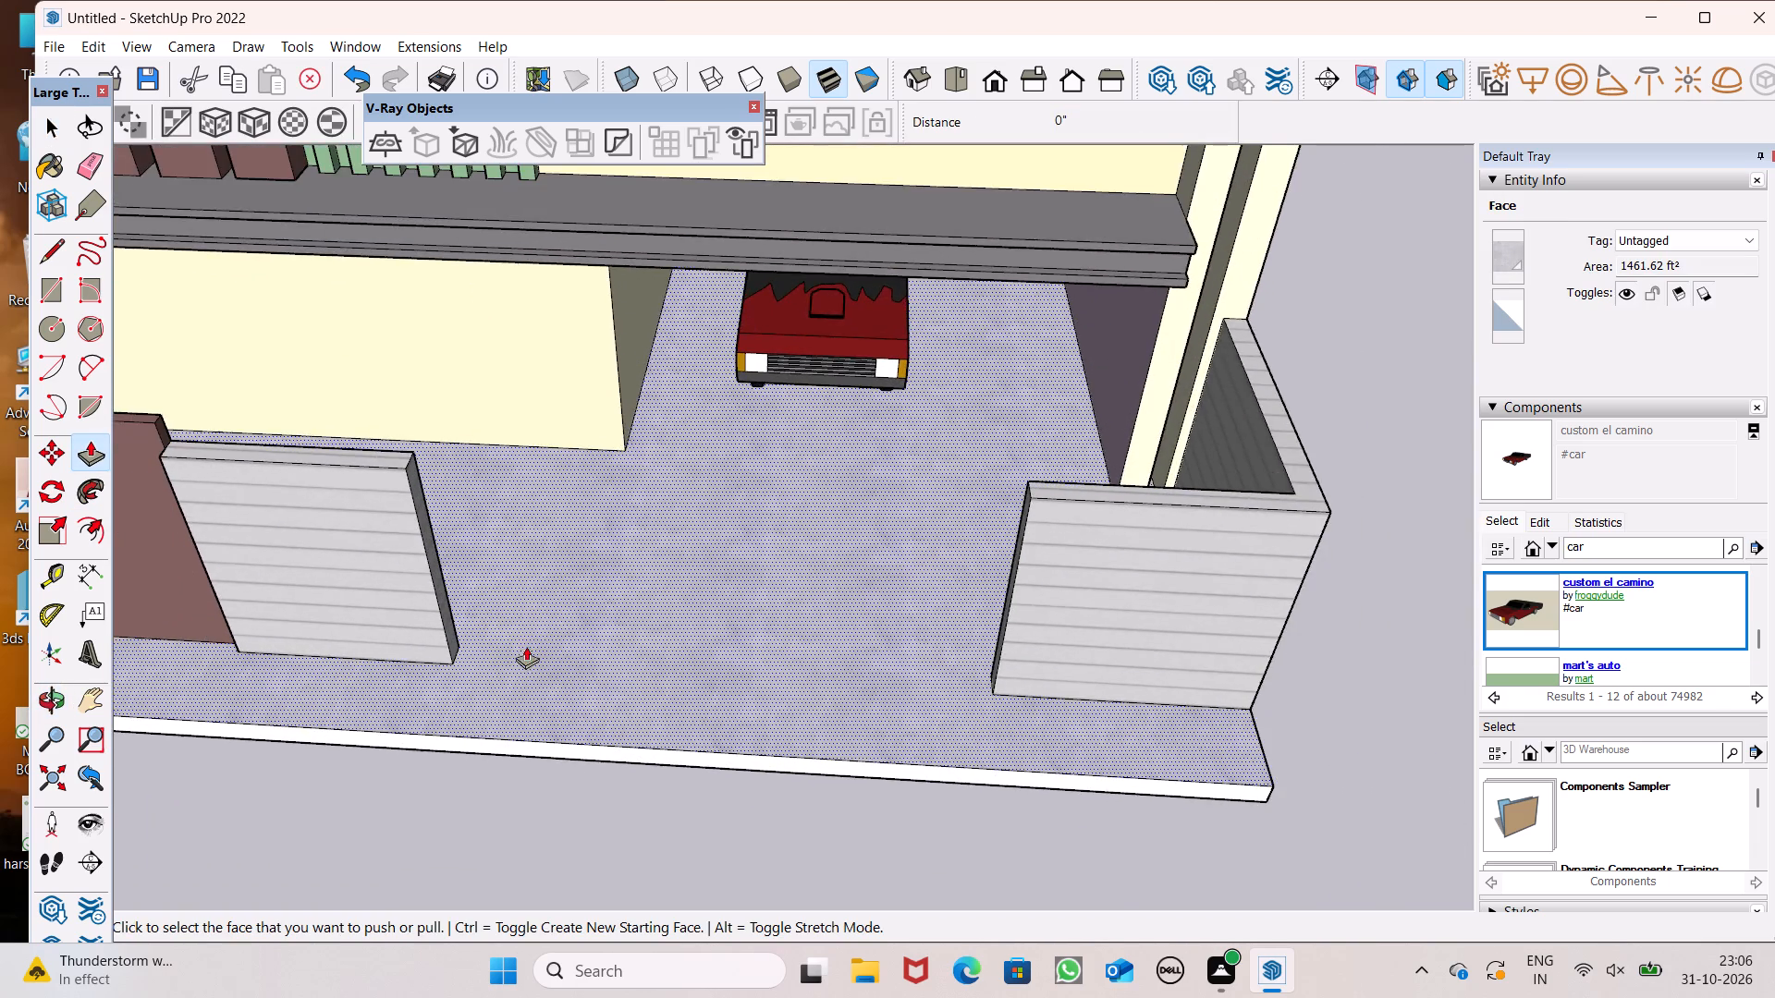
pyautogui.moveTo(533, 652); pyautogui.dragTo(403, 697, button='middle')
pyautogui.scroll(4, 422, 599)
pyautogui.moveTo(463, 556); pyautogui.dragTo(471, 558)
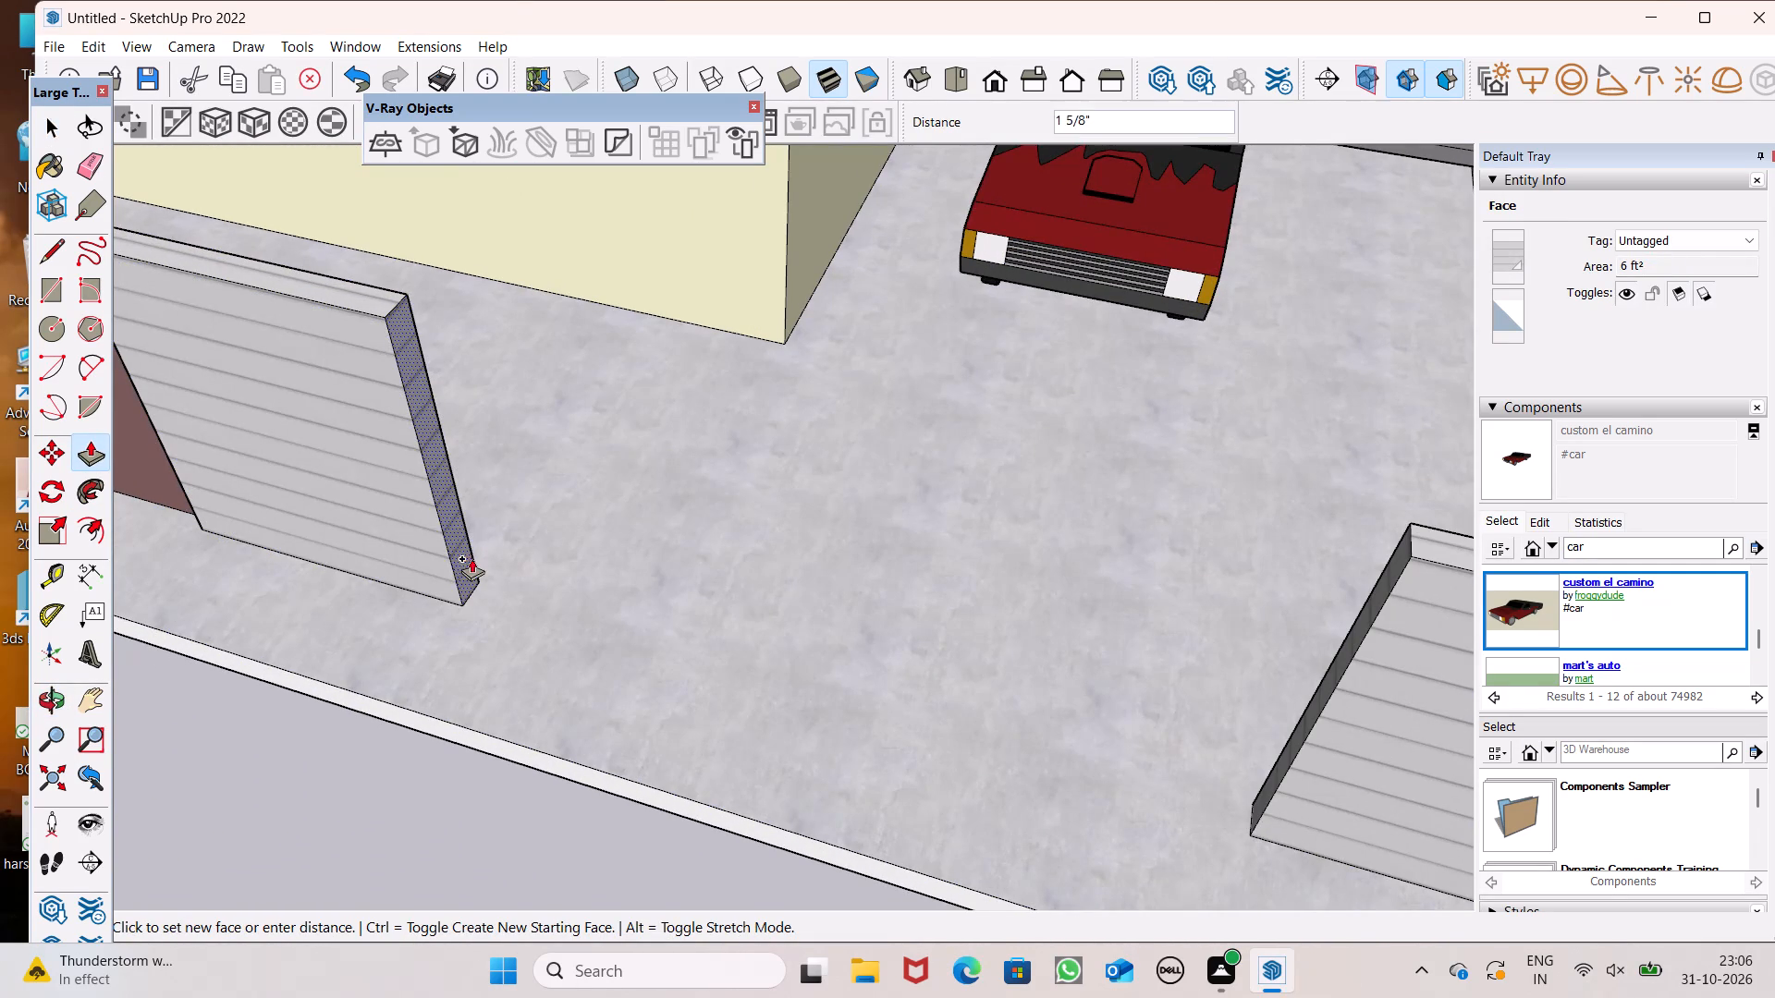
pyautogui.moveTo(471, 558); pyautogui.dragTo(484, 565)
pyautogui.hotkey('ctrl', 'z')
# Paint the front boundary wall's end face at the driveway opening with the 0129_WhiteSmoke colour from Colors-Named.
pyautogui.scroll(-7, 1614, 567)
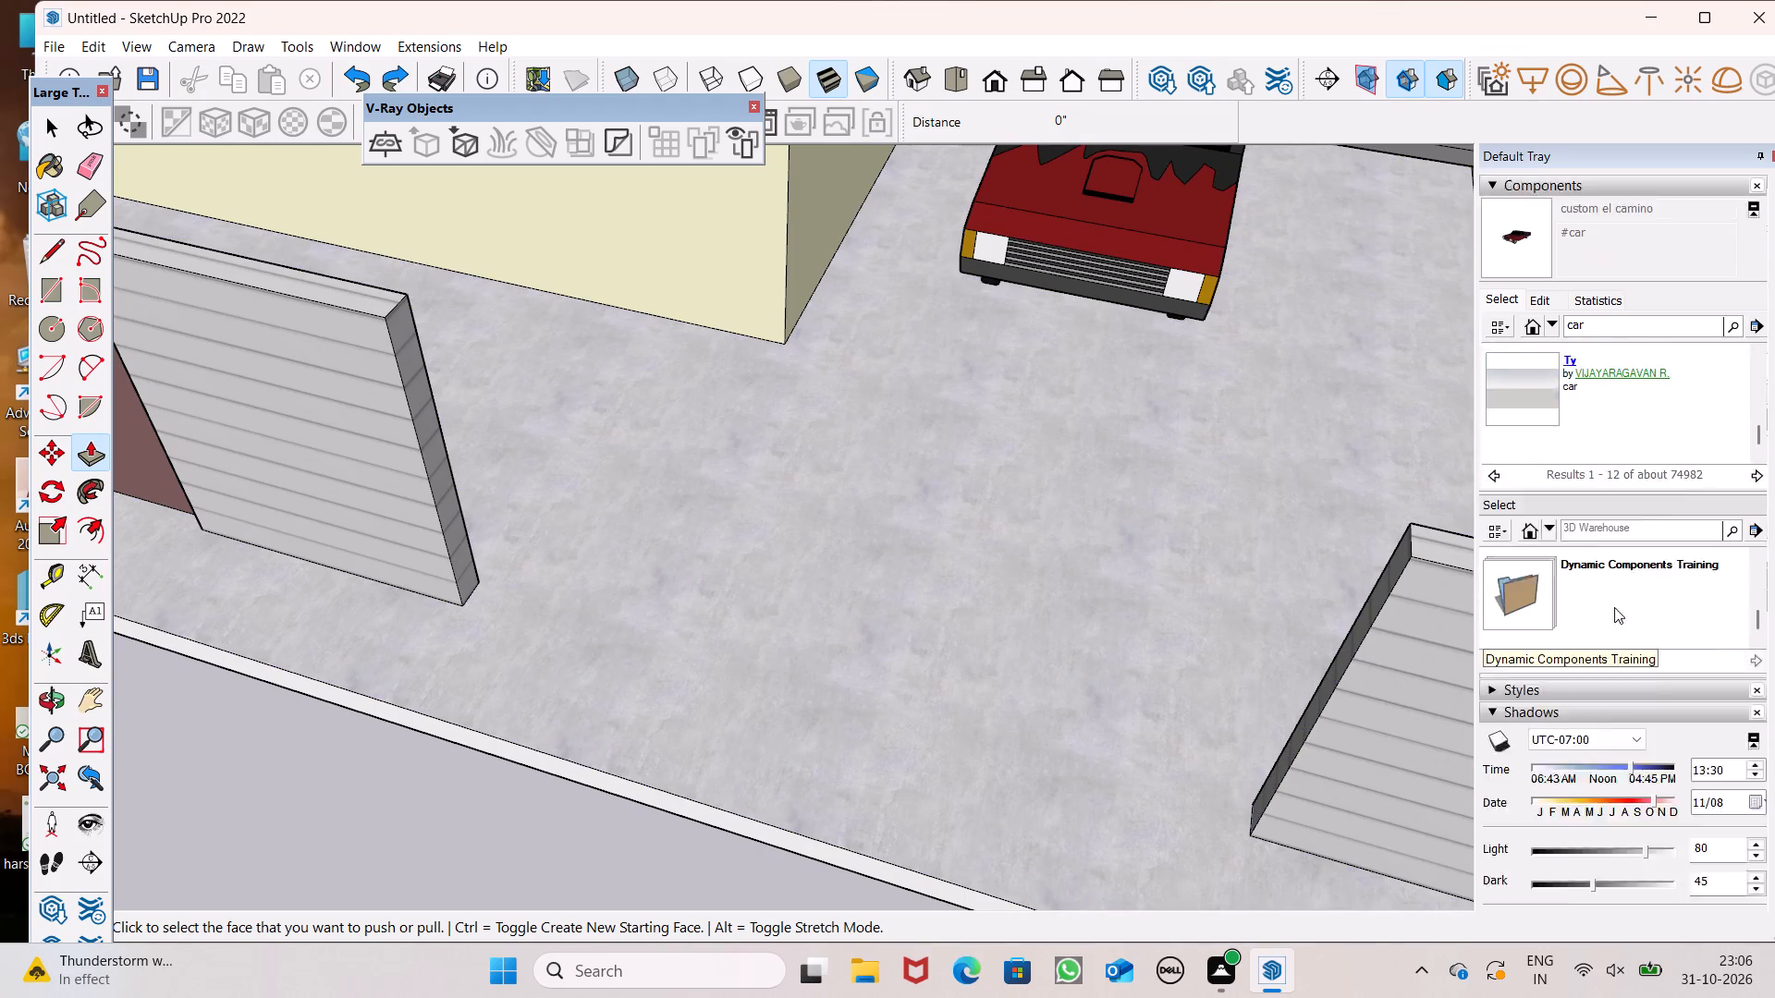
pyautogui.scroll(-16, 1614, 615)
pyautogui.scroll(-3, 1598, 690)
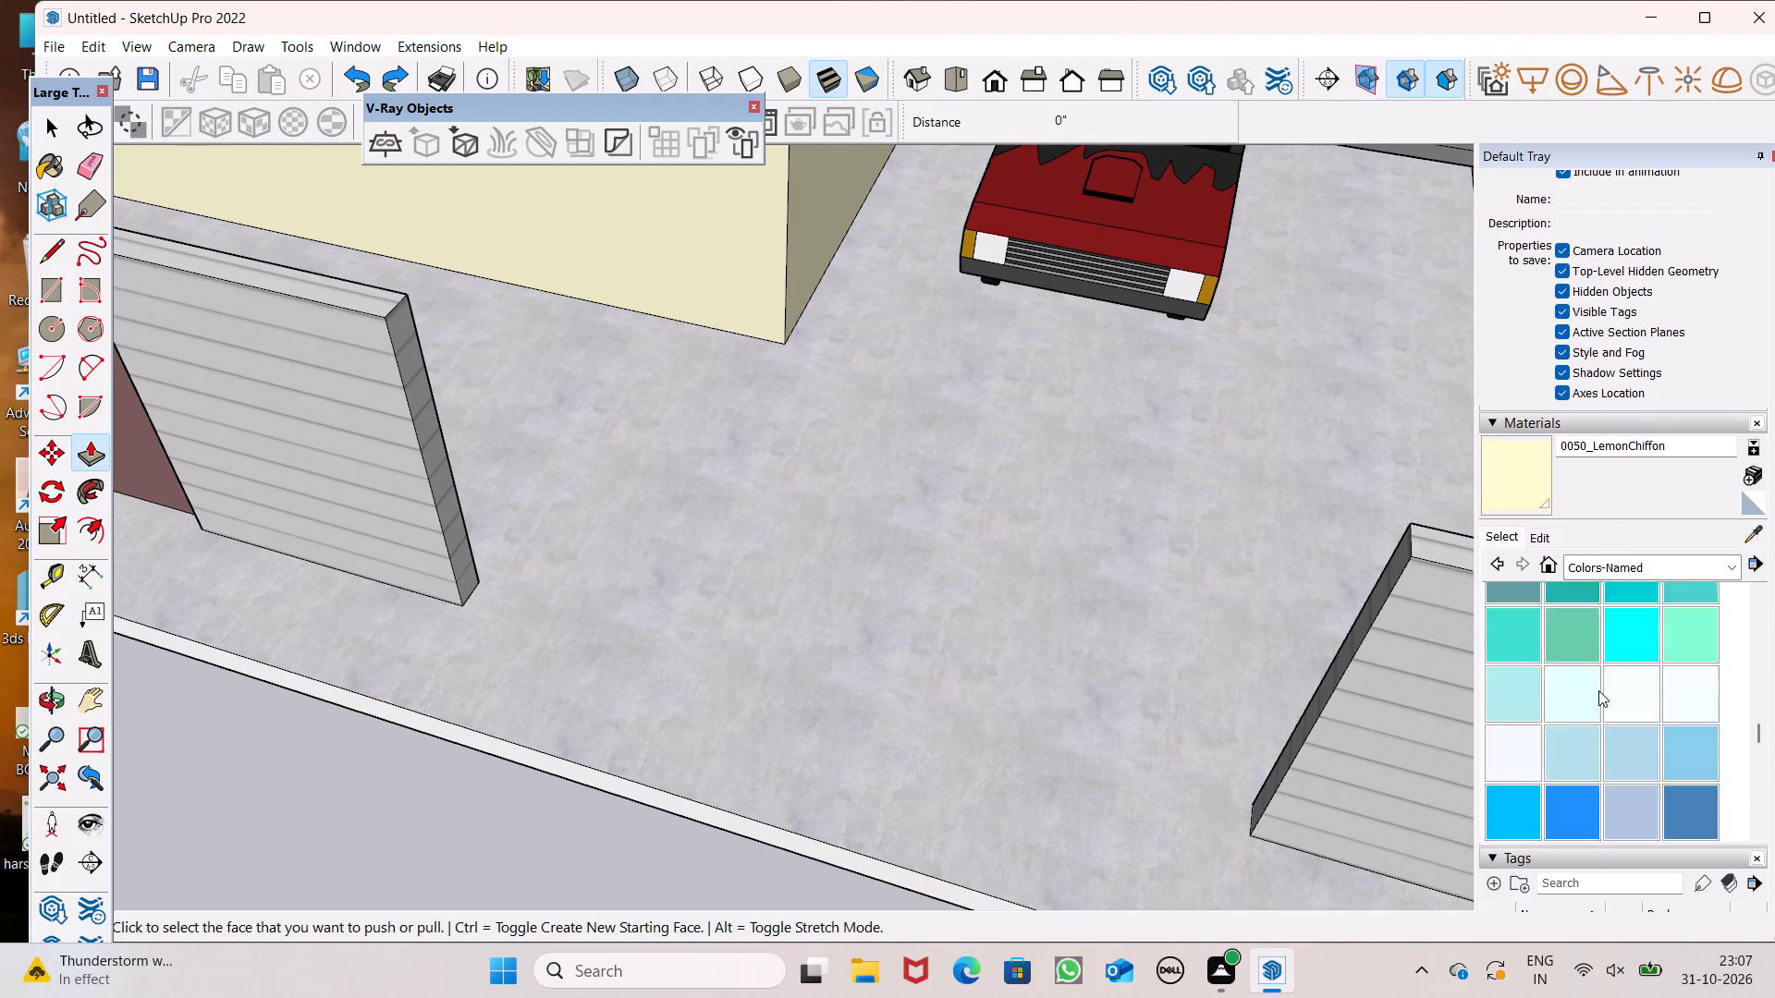
pyautogui.scroll(-4, 1598, 690)
pyautogui.click(1522, 733)
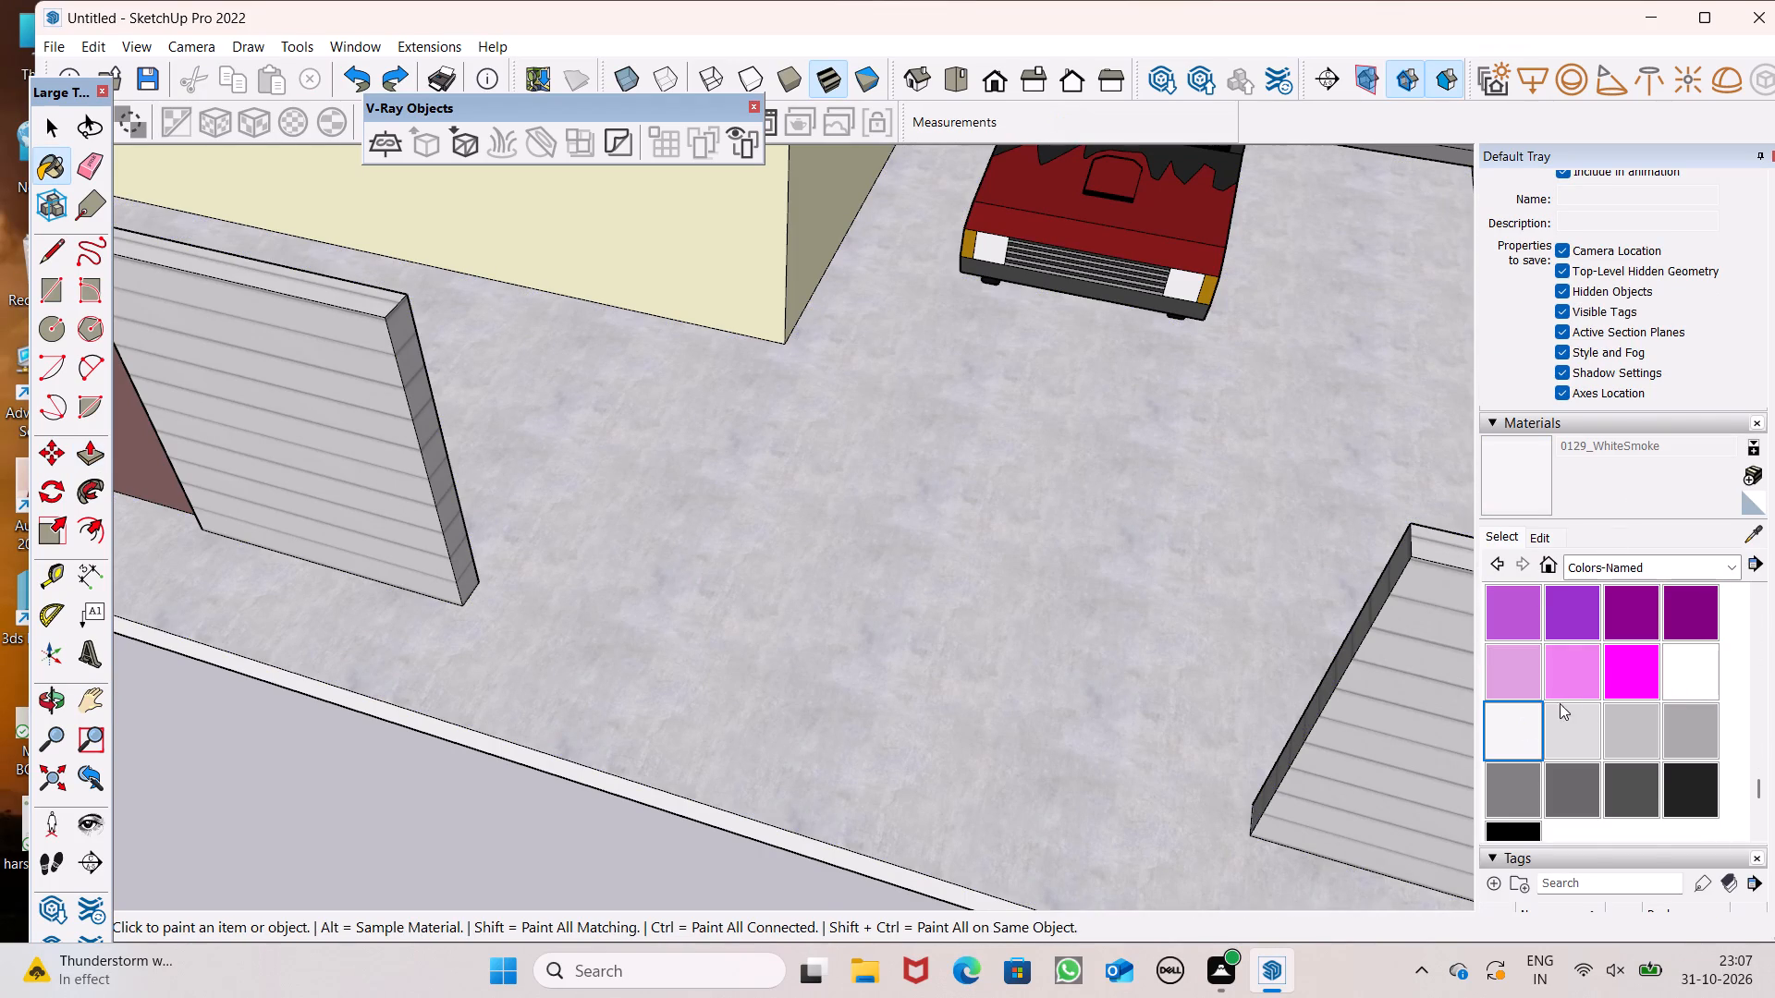
pyautogui.click(448, 549)
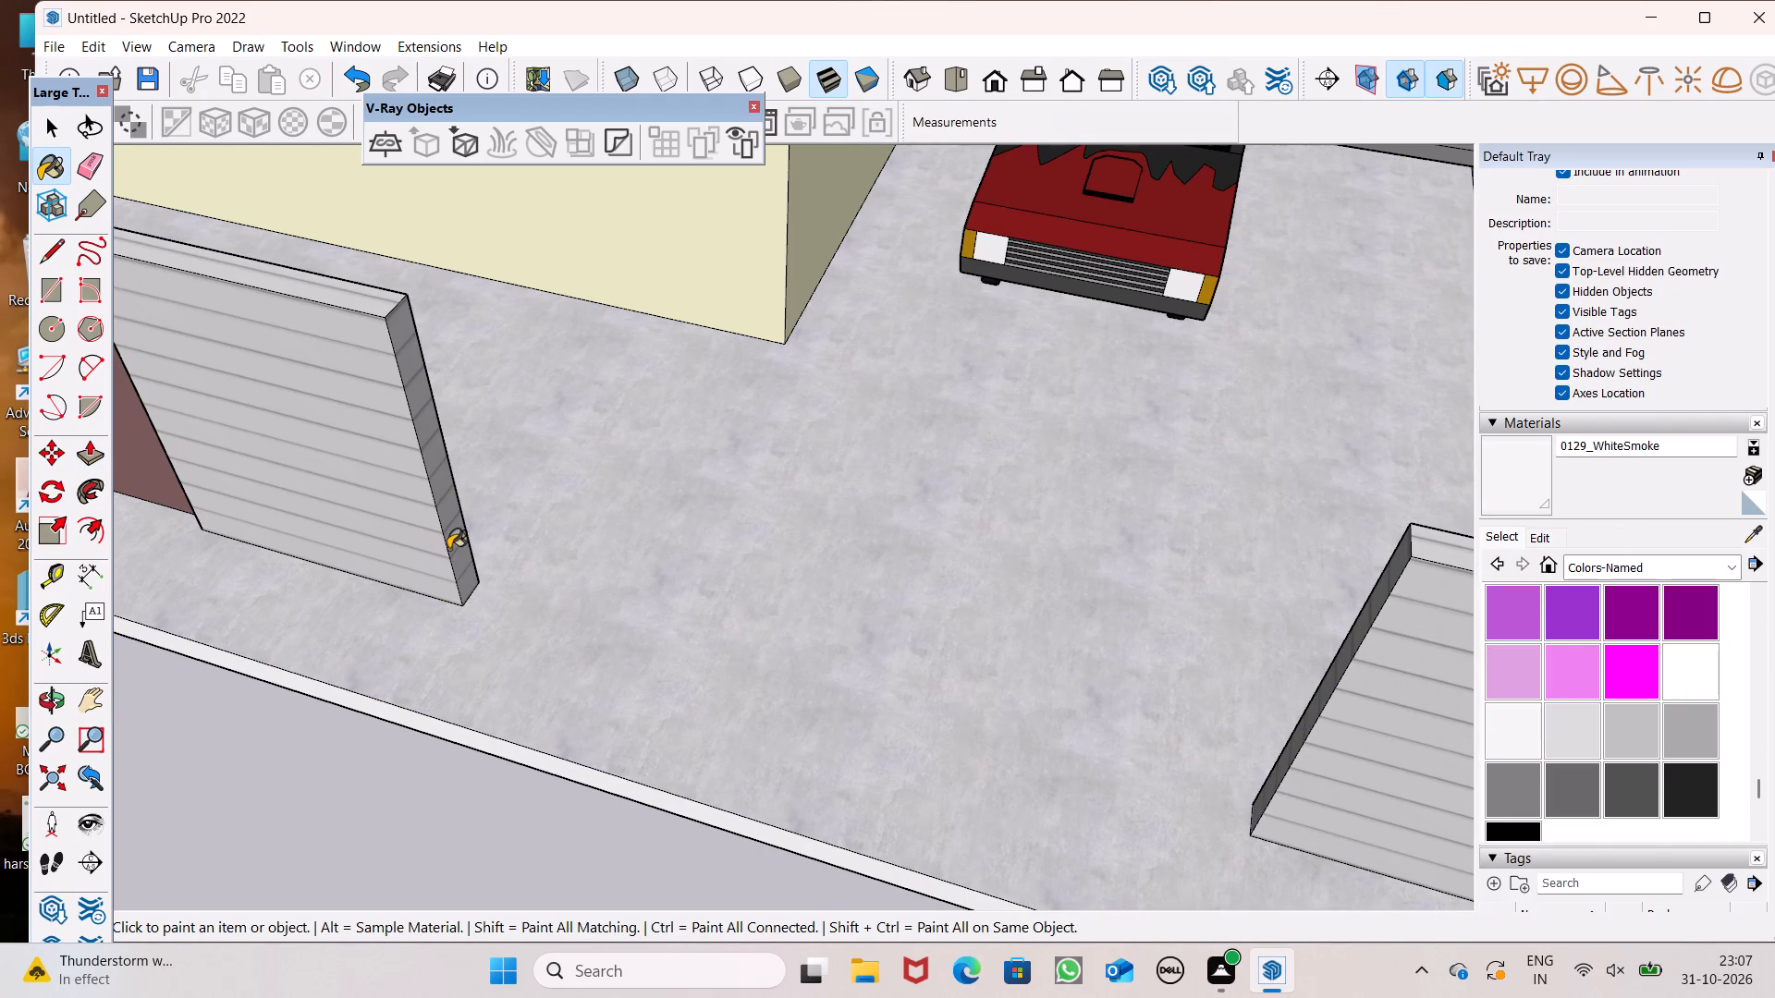
pyautogui.scroll(4, 461, 546)
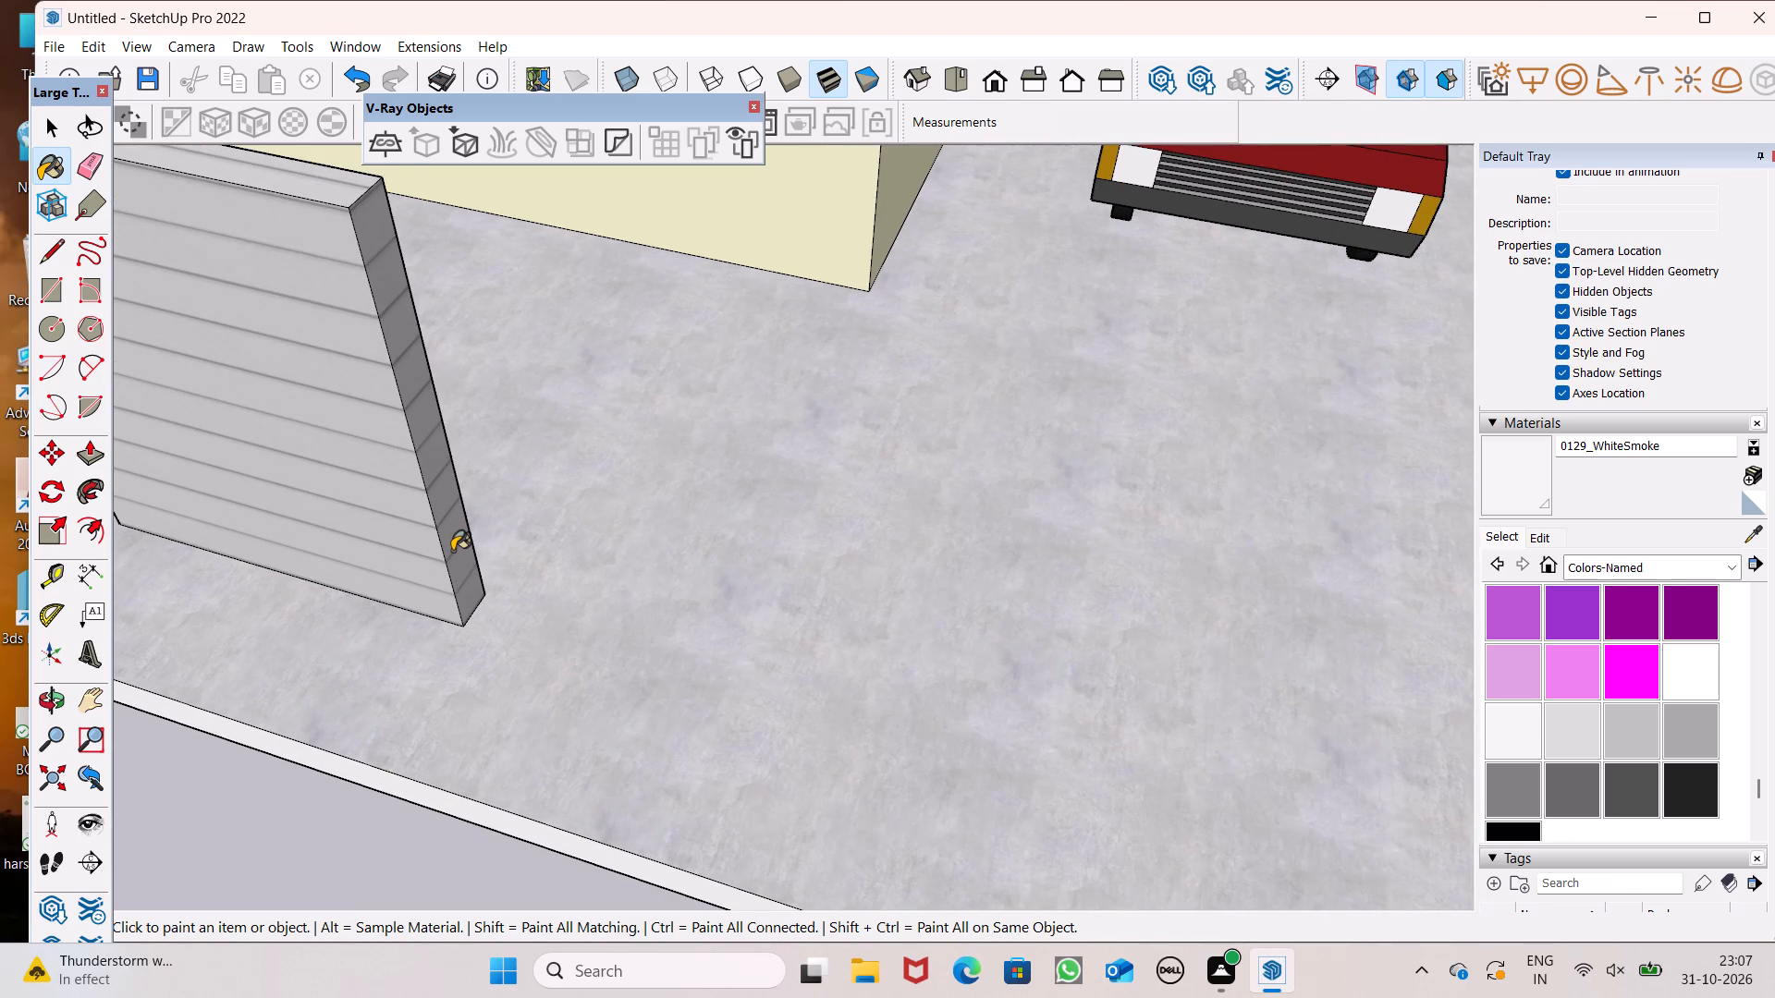
pyautogui.click(452, 551)
pyautogui.scroll(-5, 465, 564)
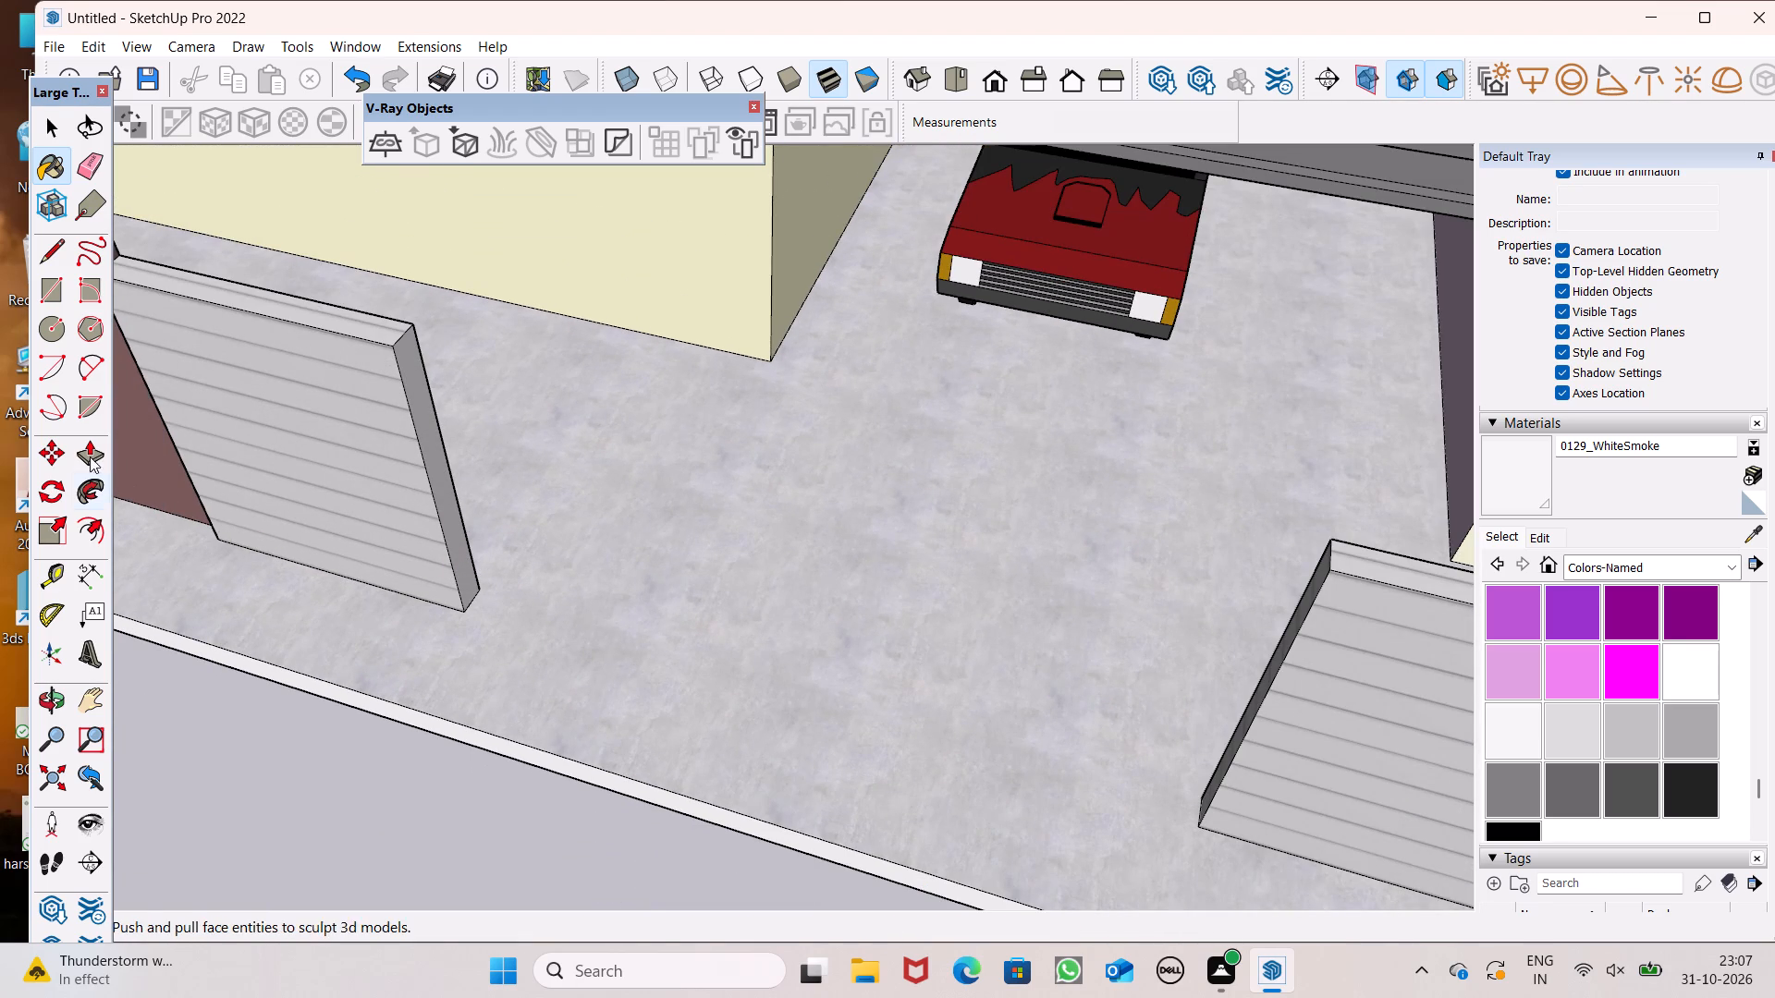
# Push/pull the white wall end face across the driveway opening to the opposite boundary wall, forming a gate panel.
pyautogui.click(84, 447)
pyautogui.moveTo(468, 563); pyautogui.dragTo(472, 565)
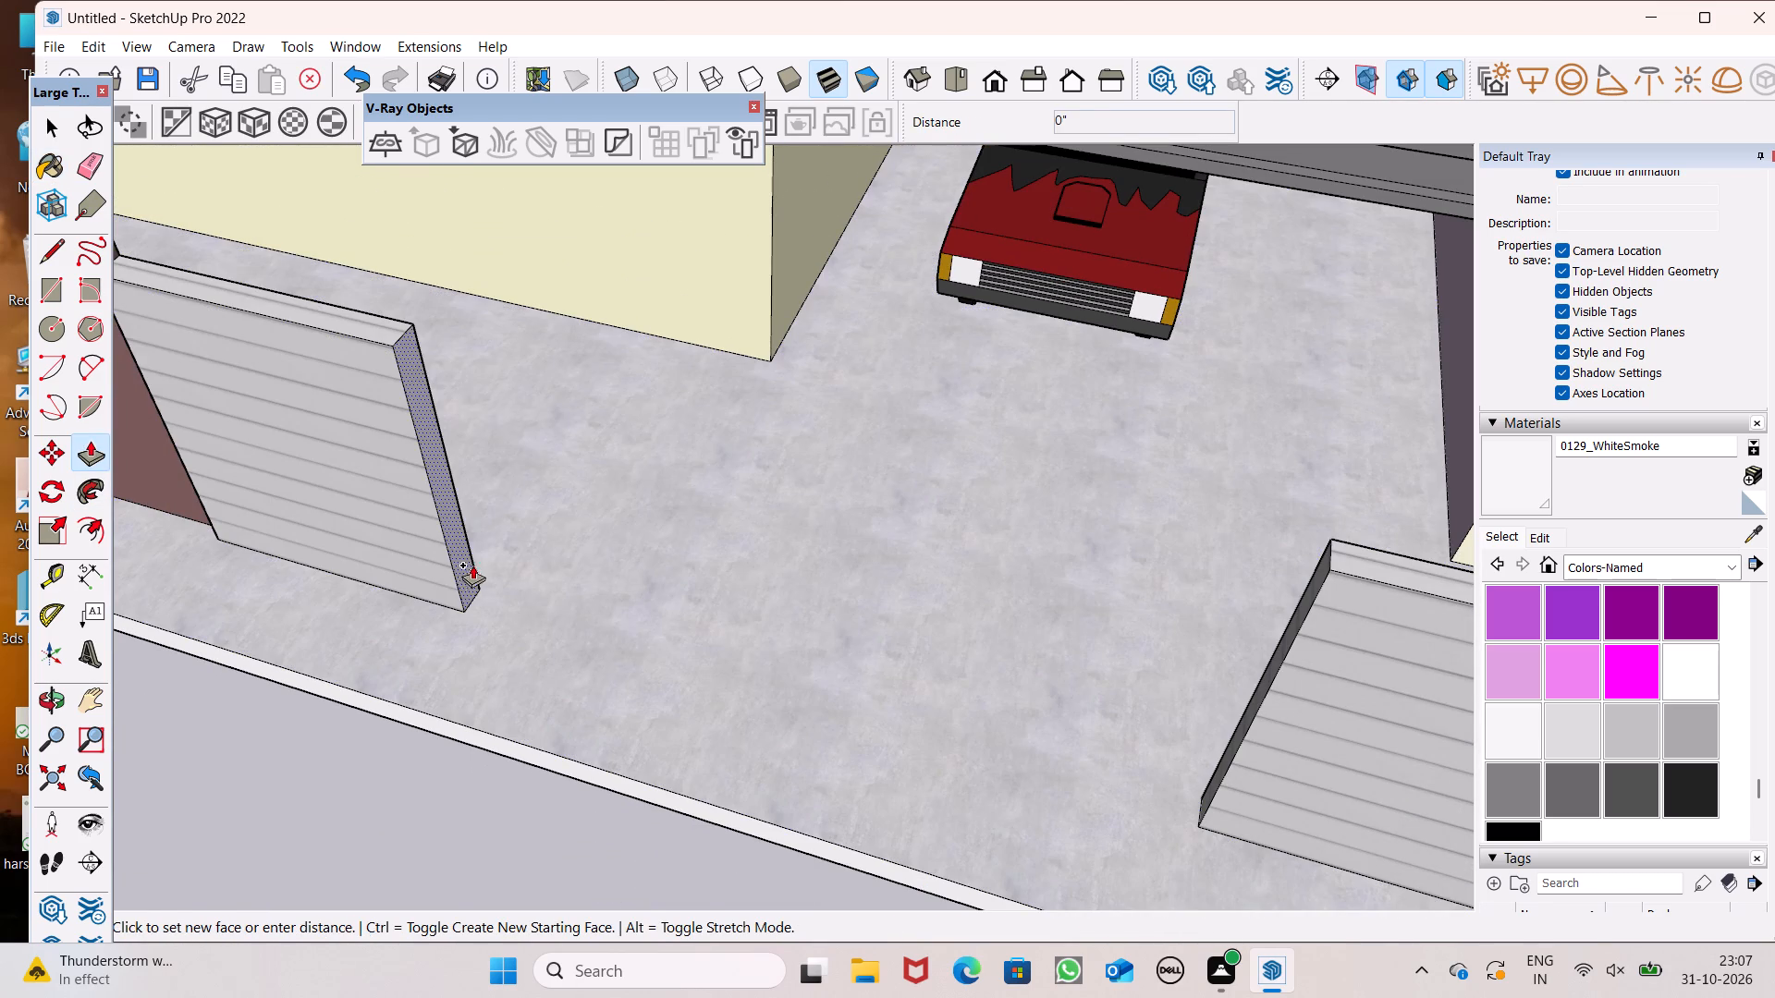
pyautogui.moveTo(472, 565); pyautogui.dragTo(1234, 748)
pyautogui.scroll(-6, 1139, 577)
pyautogui.moveTo(985, 681); pyautogui.dragTo(1059, 533, button='middle')
pyautogui.scroll(1, 1016, 510)
pyautogui.scroll(-5, 1012, 515)
pyautogui.press('space')
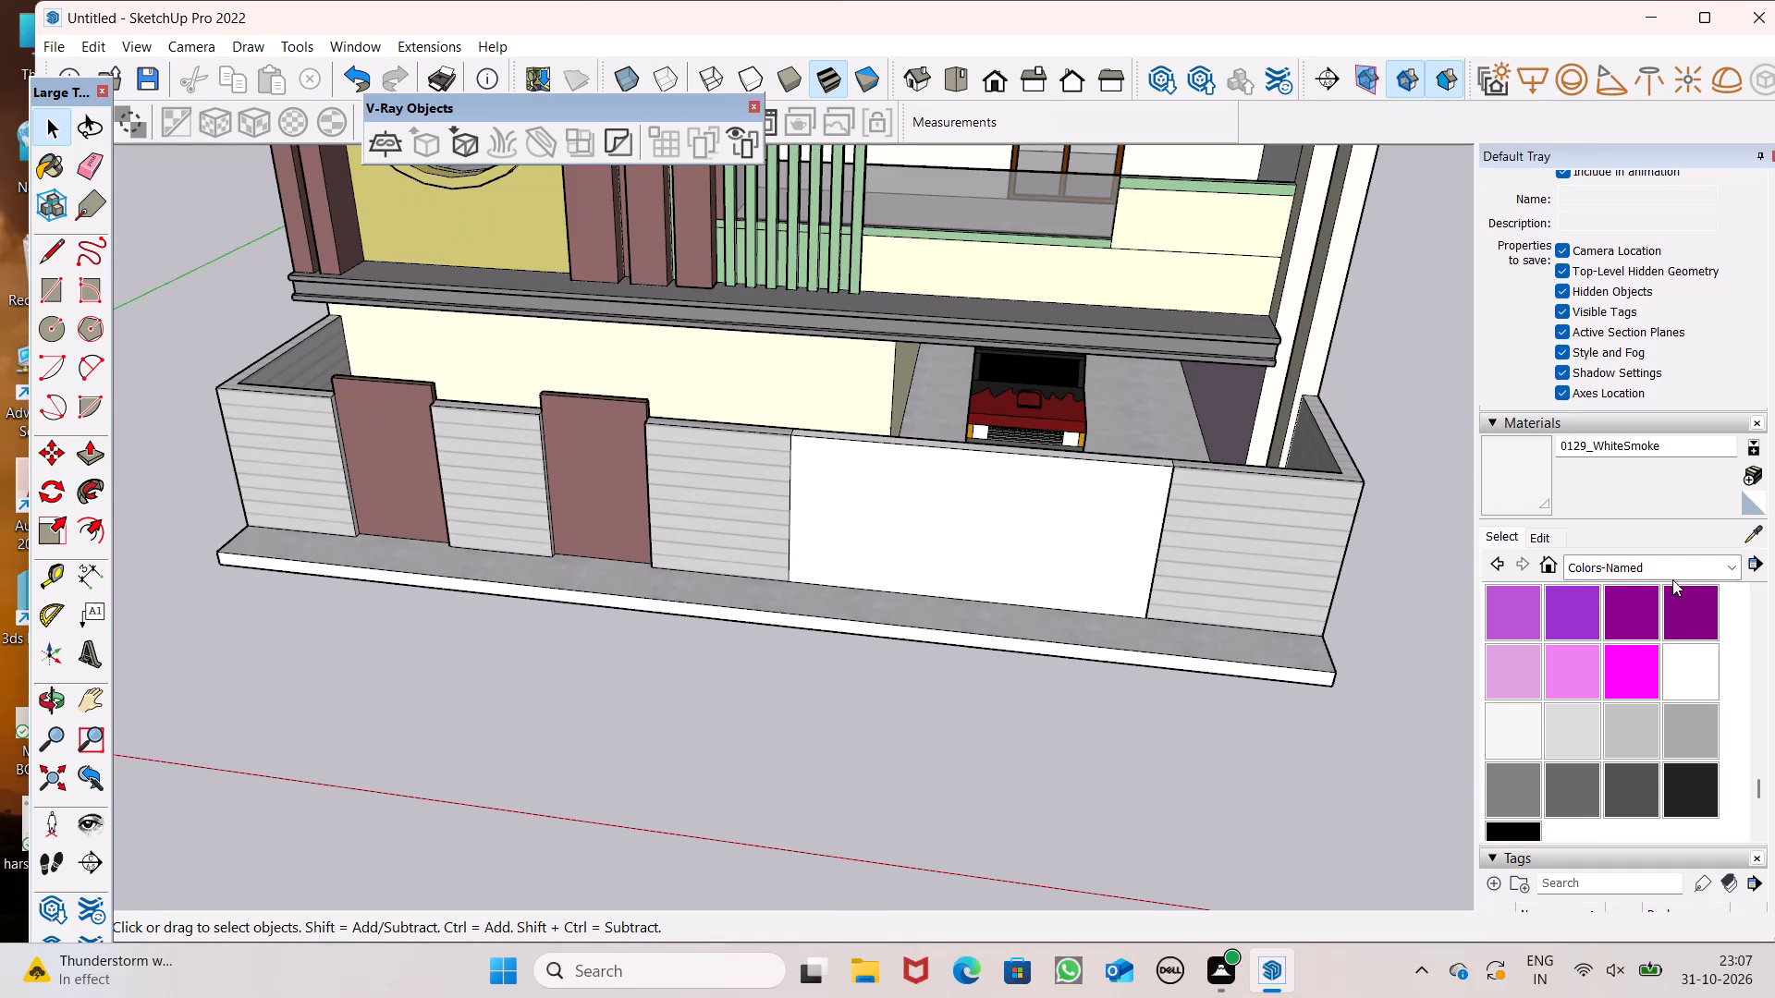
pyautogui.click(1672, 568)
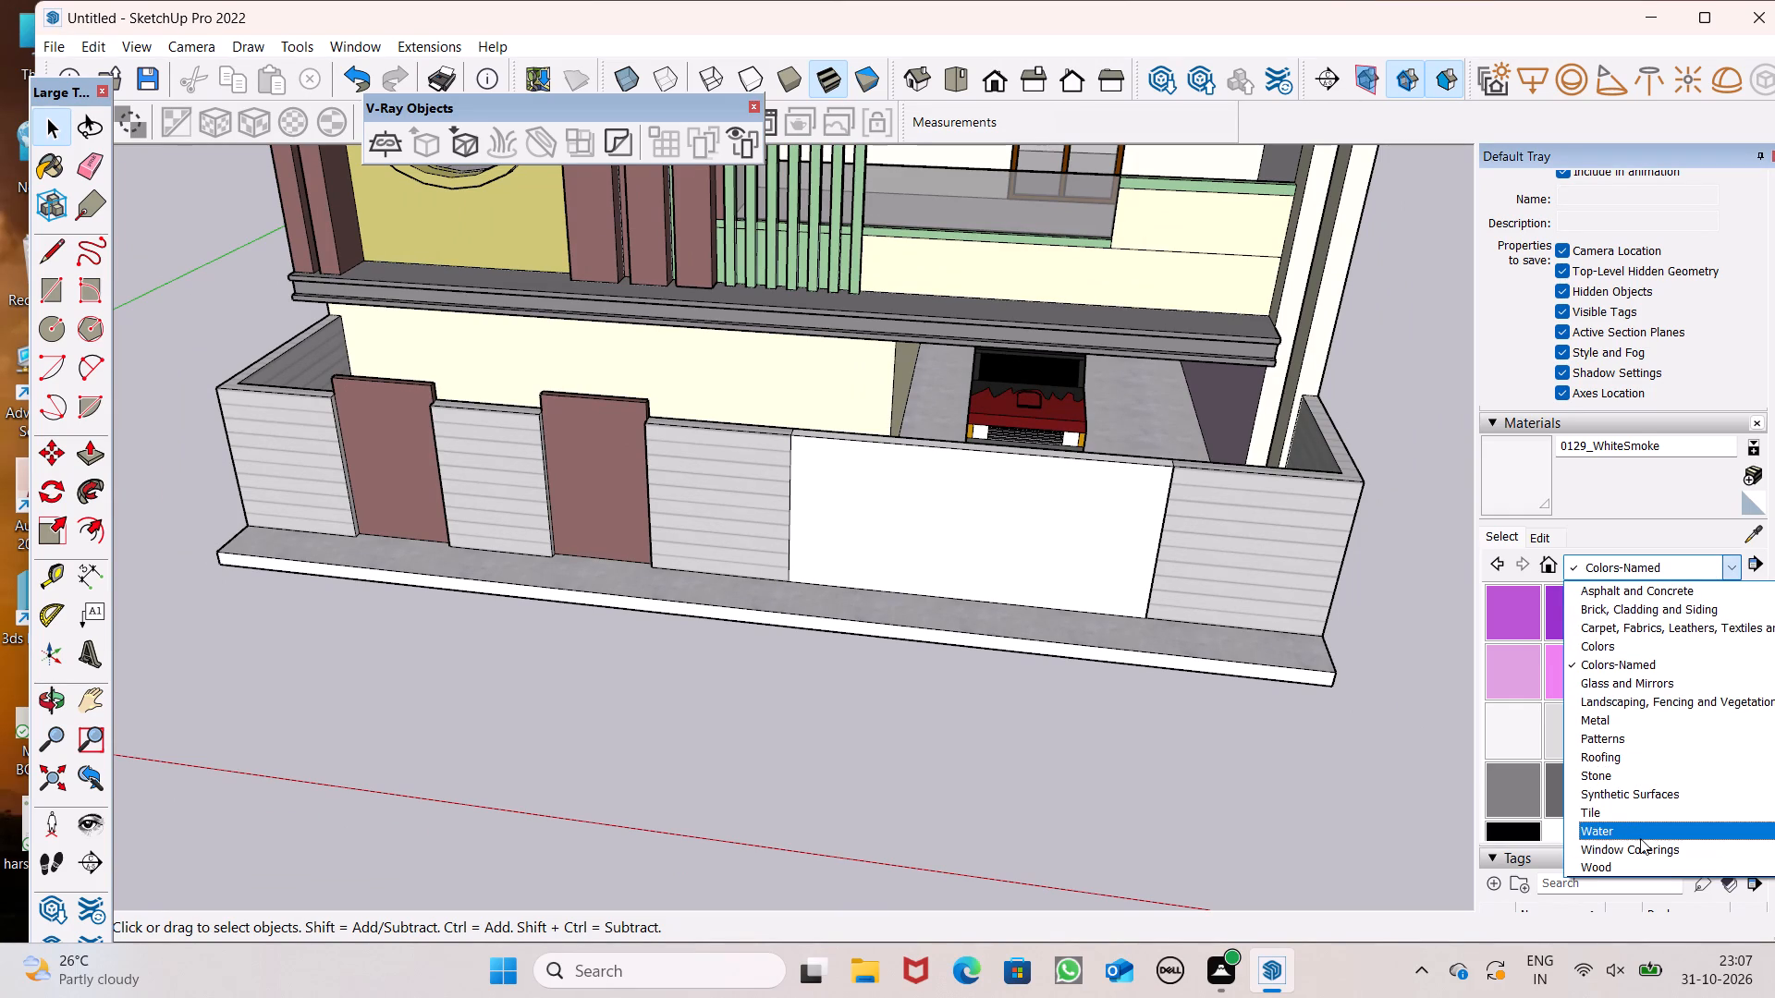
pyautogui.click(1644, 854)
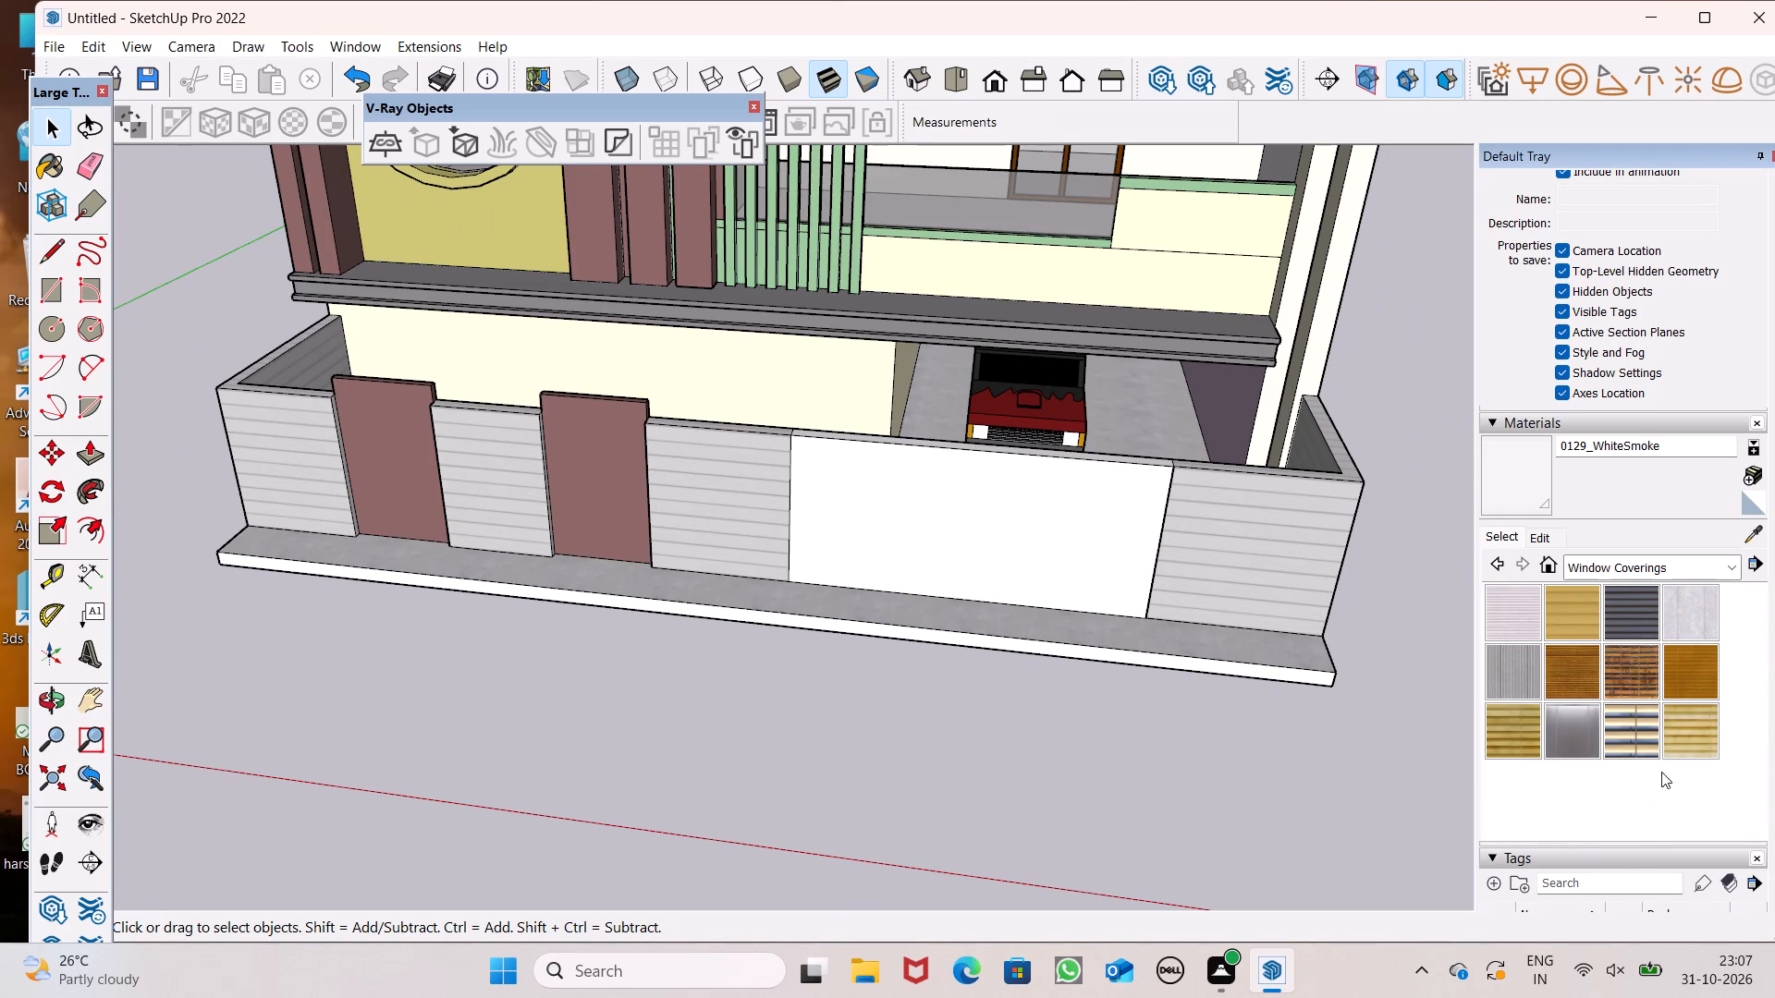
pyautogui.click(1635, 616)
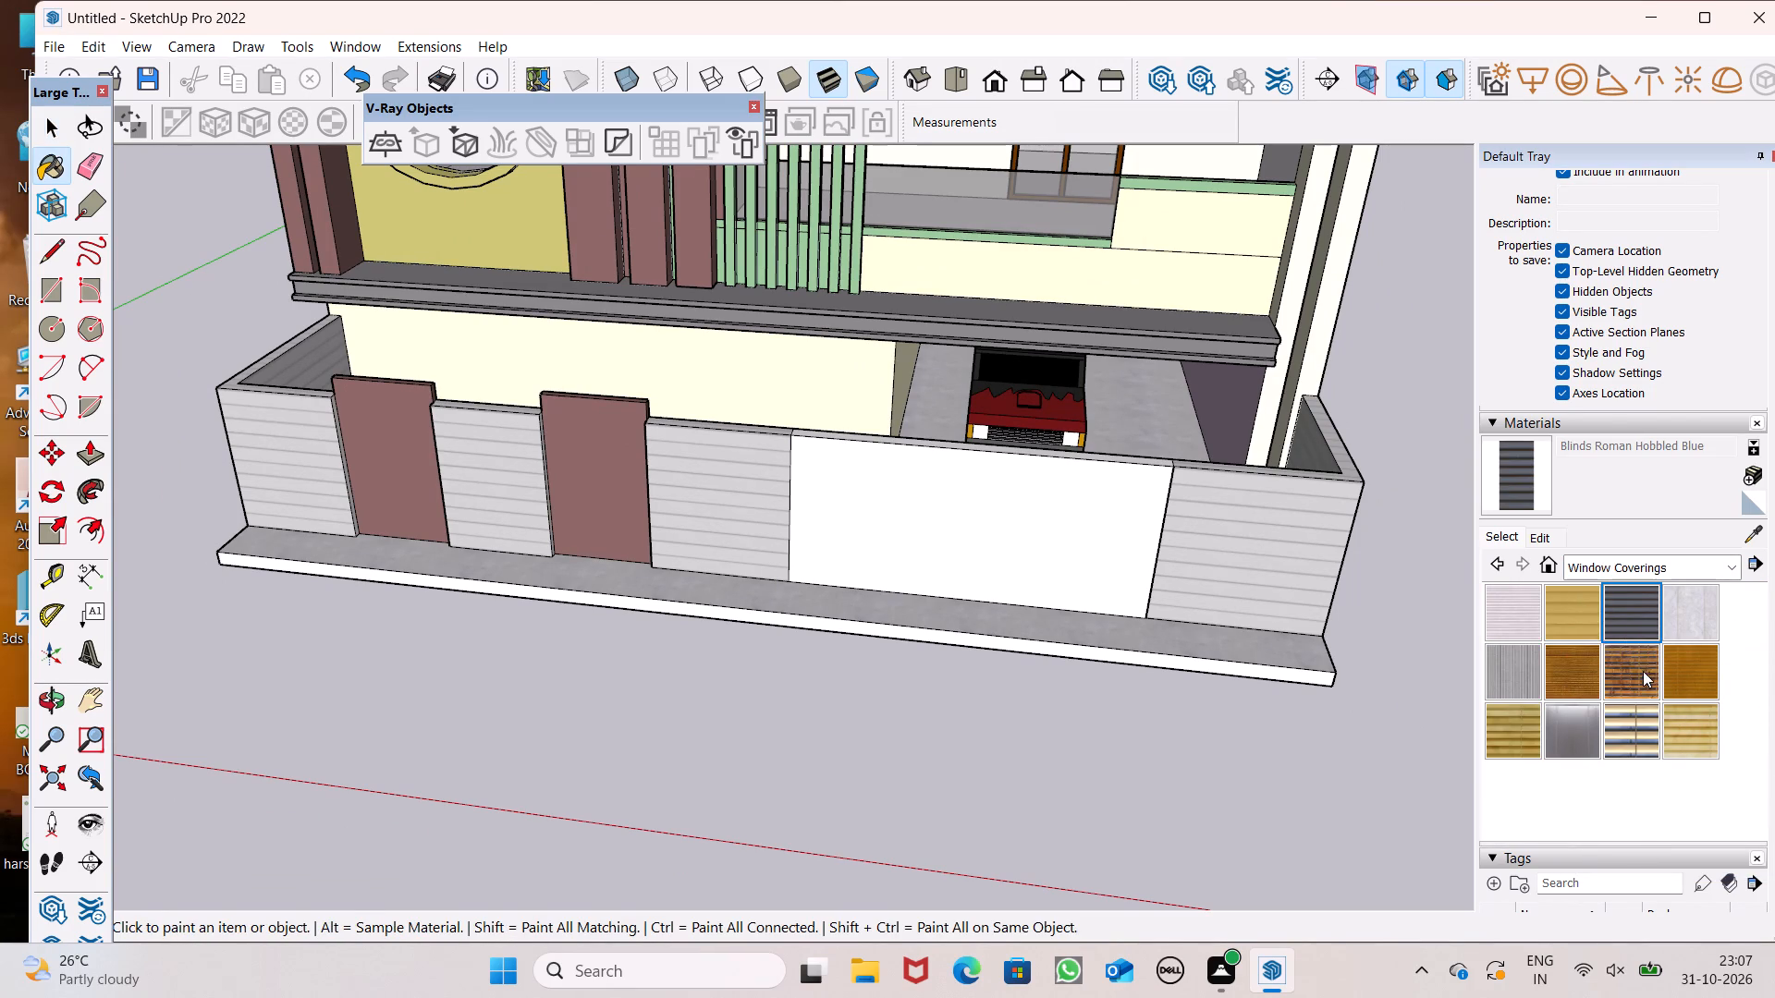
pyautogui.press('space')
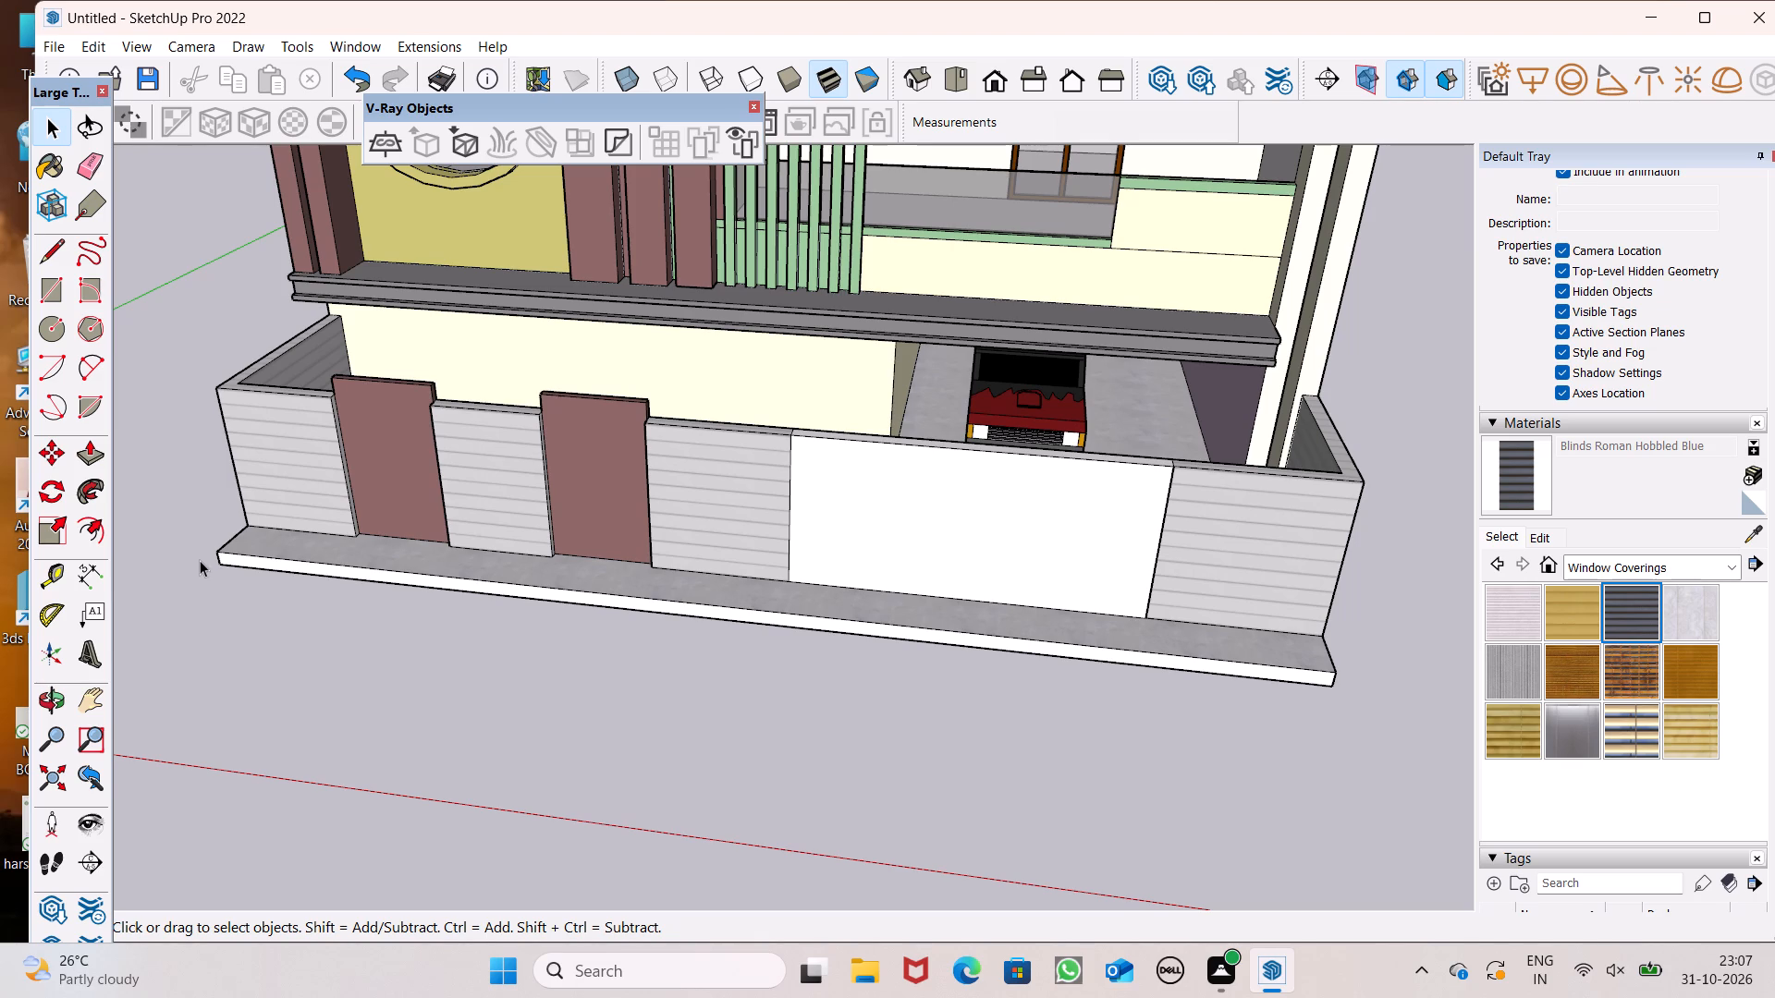
# Offset the white gate panel's outline slightly inward to create a border frame on its front face.
pyautogui.scroll(-1, 617, 525)
pyautogui.moveTo(1055, 528); pyautogui.dragTo(1071, 479, button='middle')
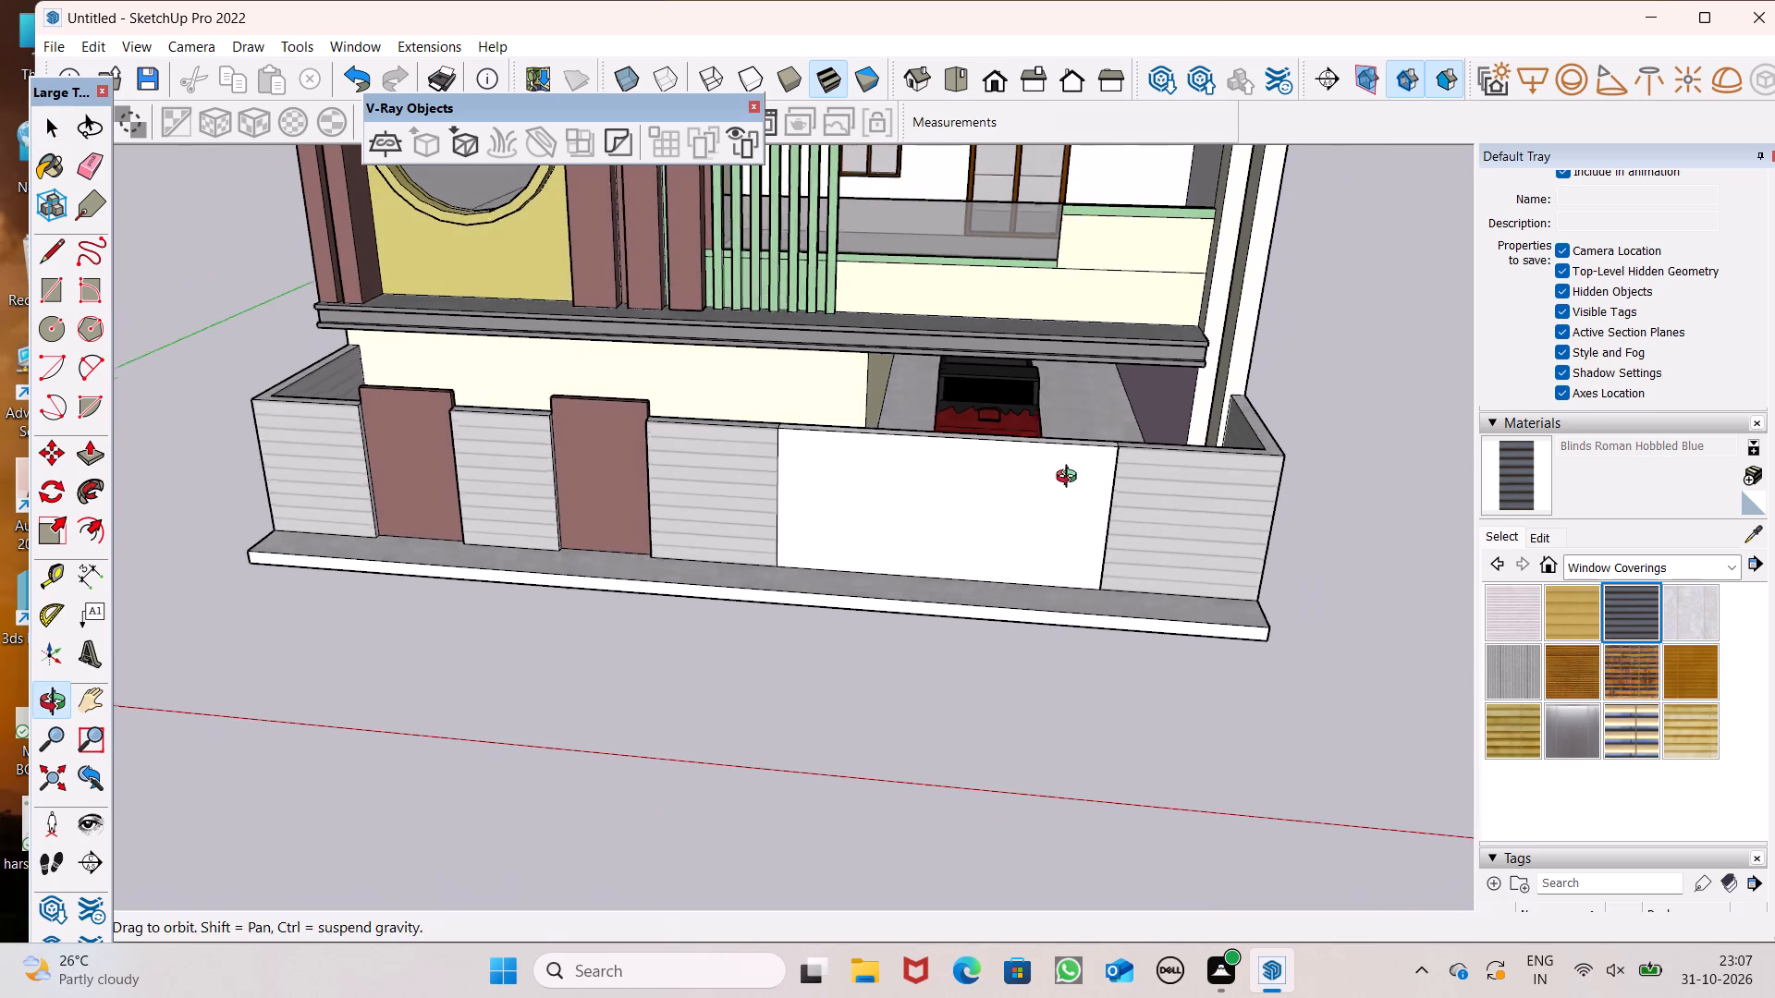
pyautogui.moveTo(1071, 479); pyautogui.dragTo(1068, 475, button='middle')
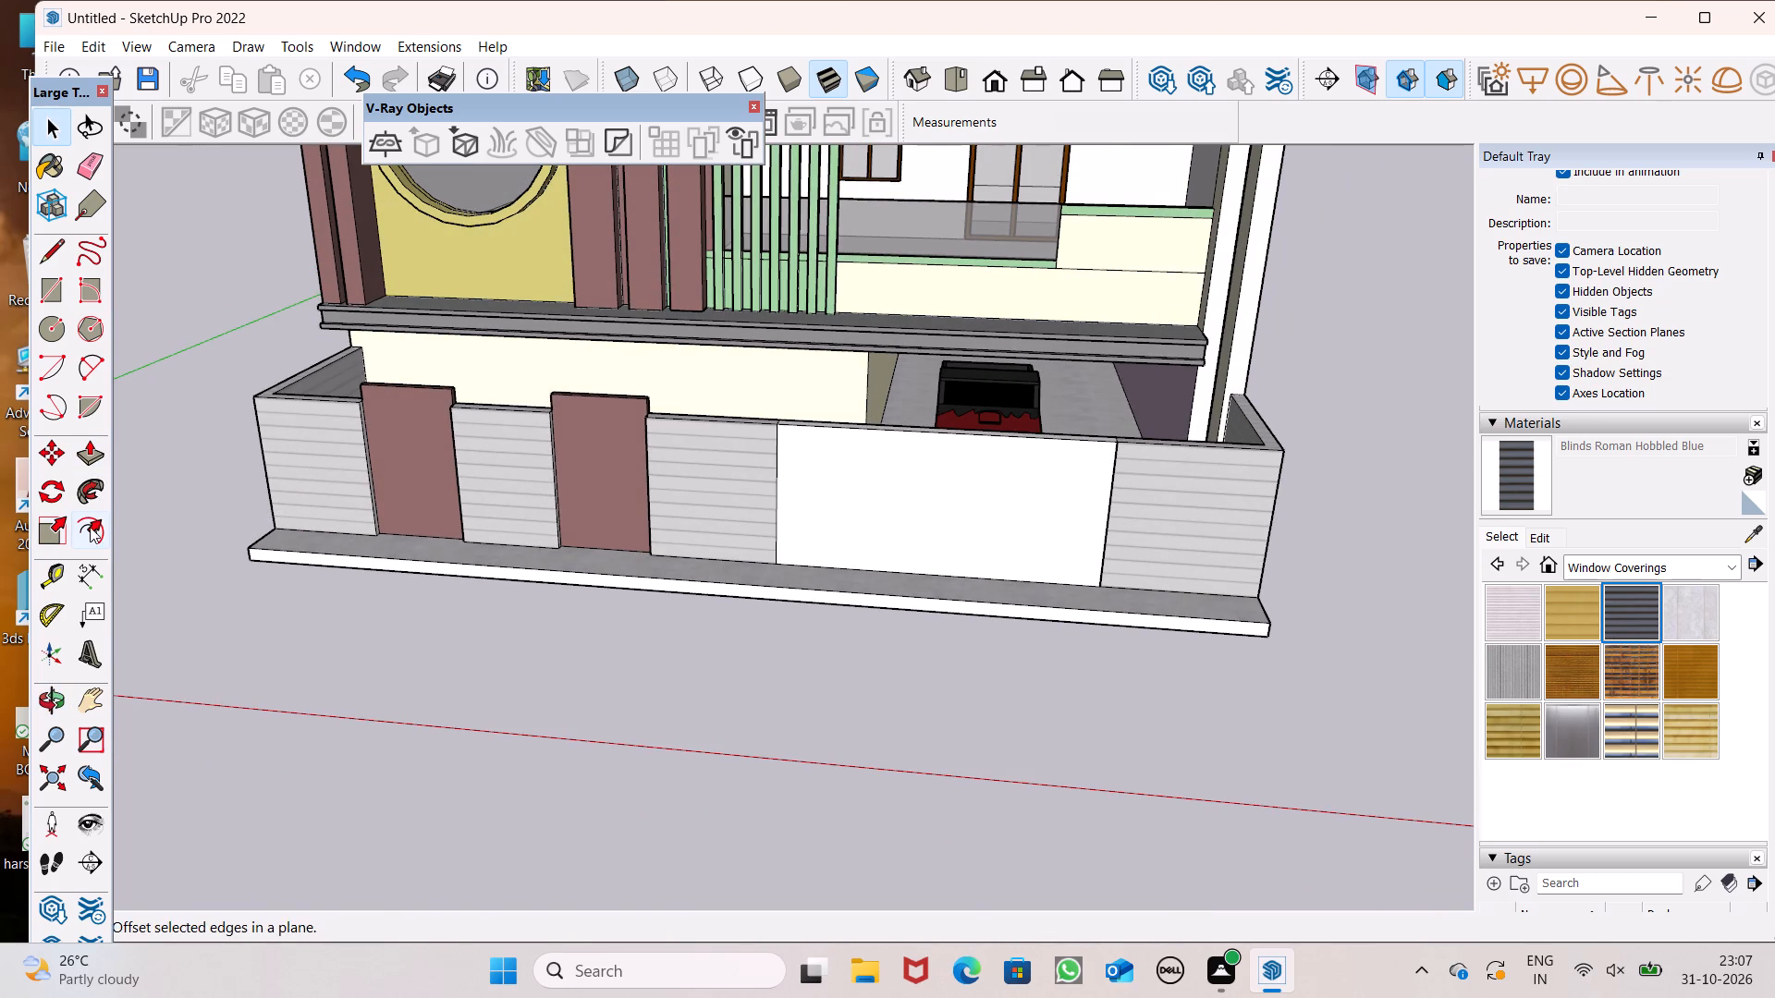
pyautogui.moveTo(92, 527); pyautogui.dragTo(116, 521)
pyautogui.scroll(3, 886, 432)
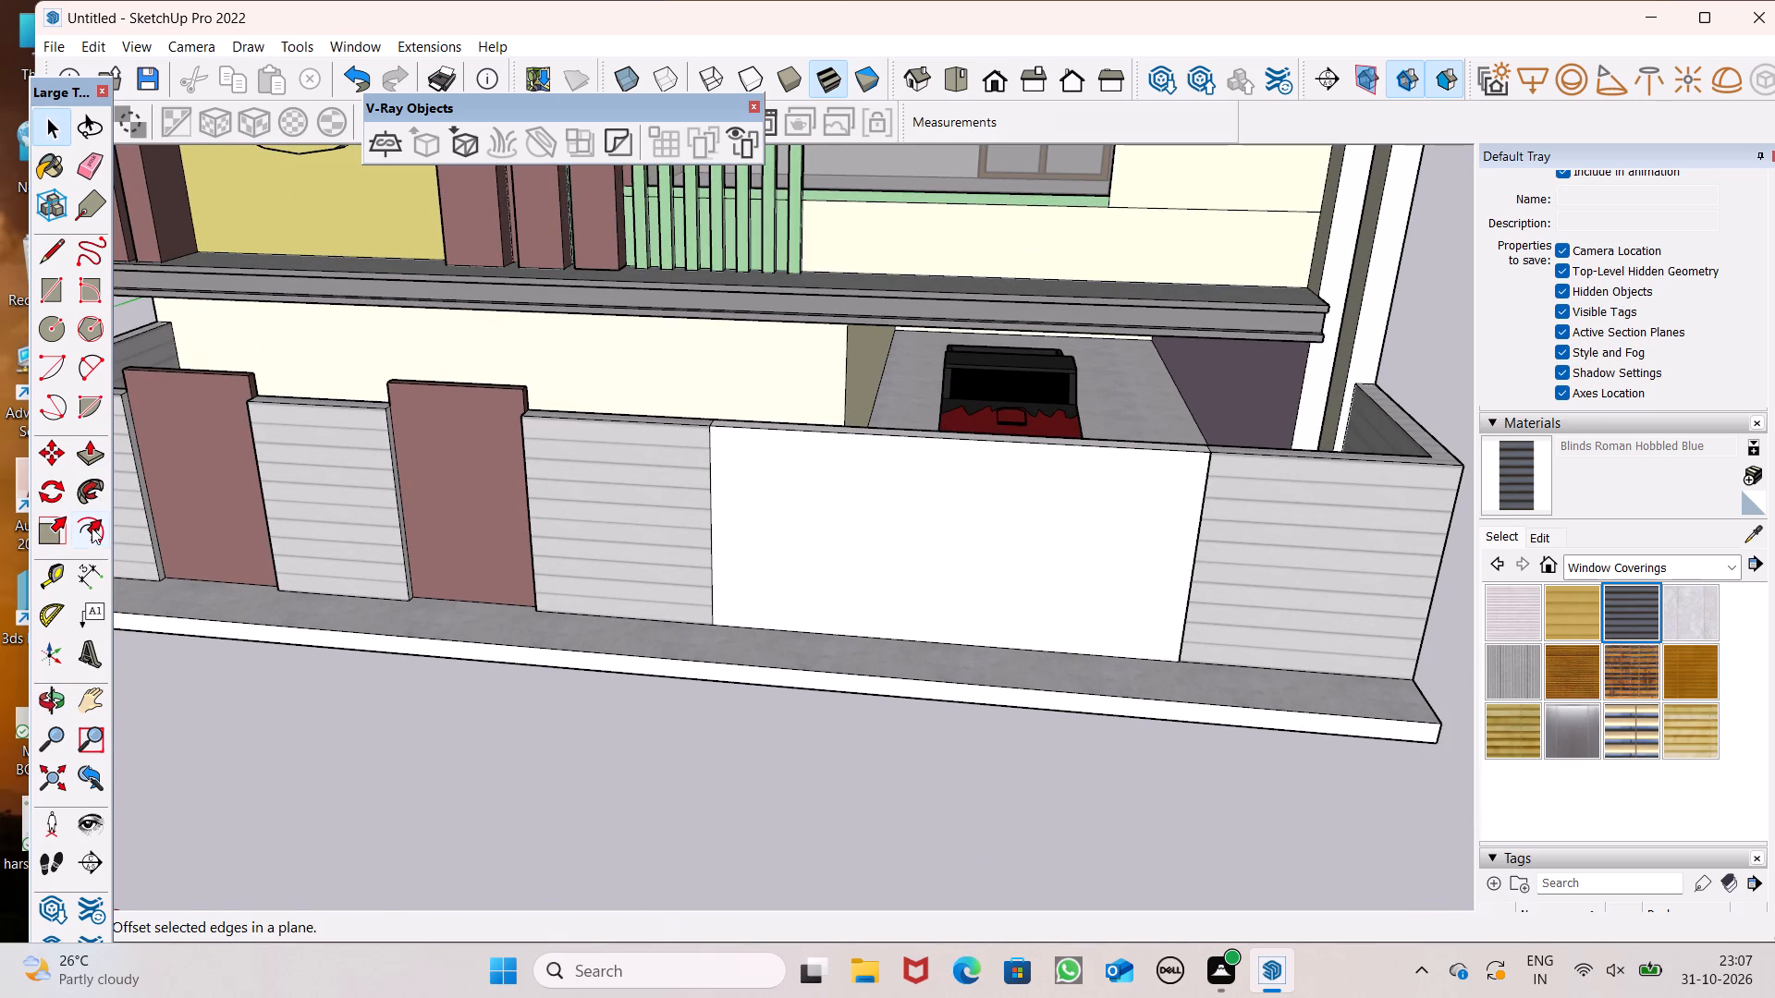
pyautogui.click(82, 529)
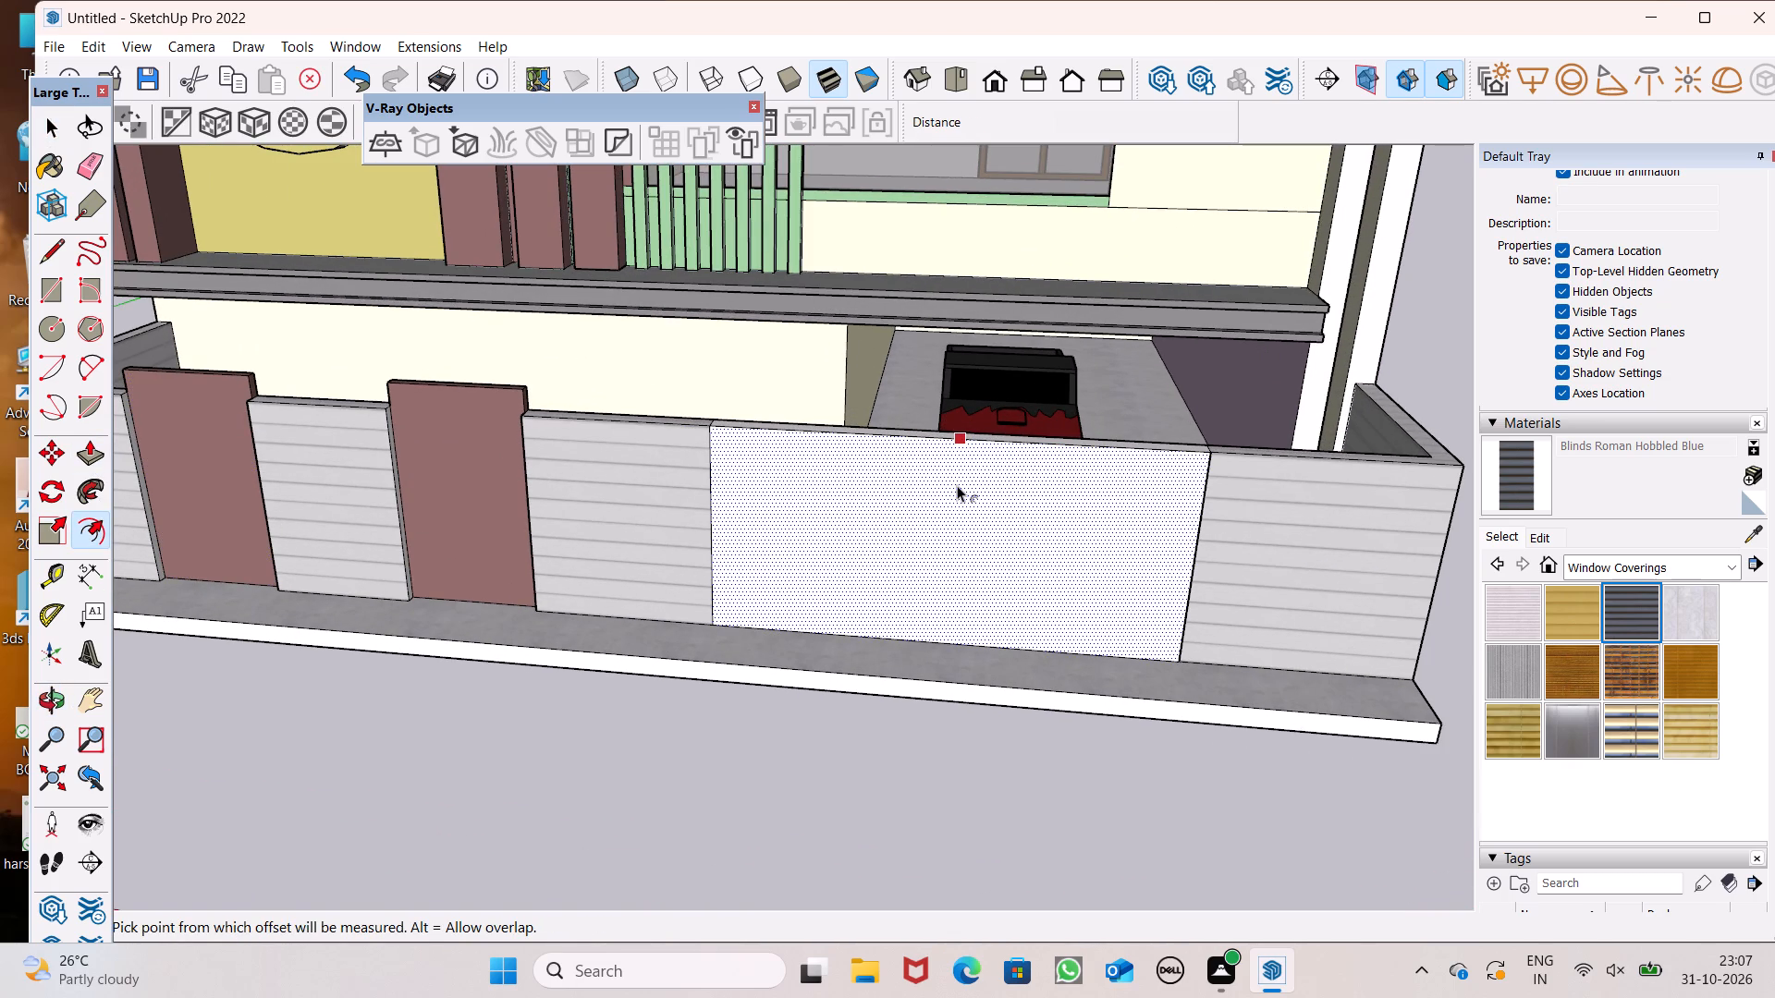
pyautogui.moveTo(957, 485); pyautogui.dragTo(941, 454)
pyautogui.scroll(-1, 769, 394)
pyautogui.scroll(-2, 976, 439)
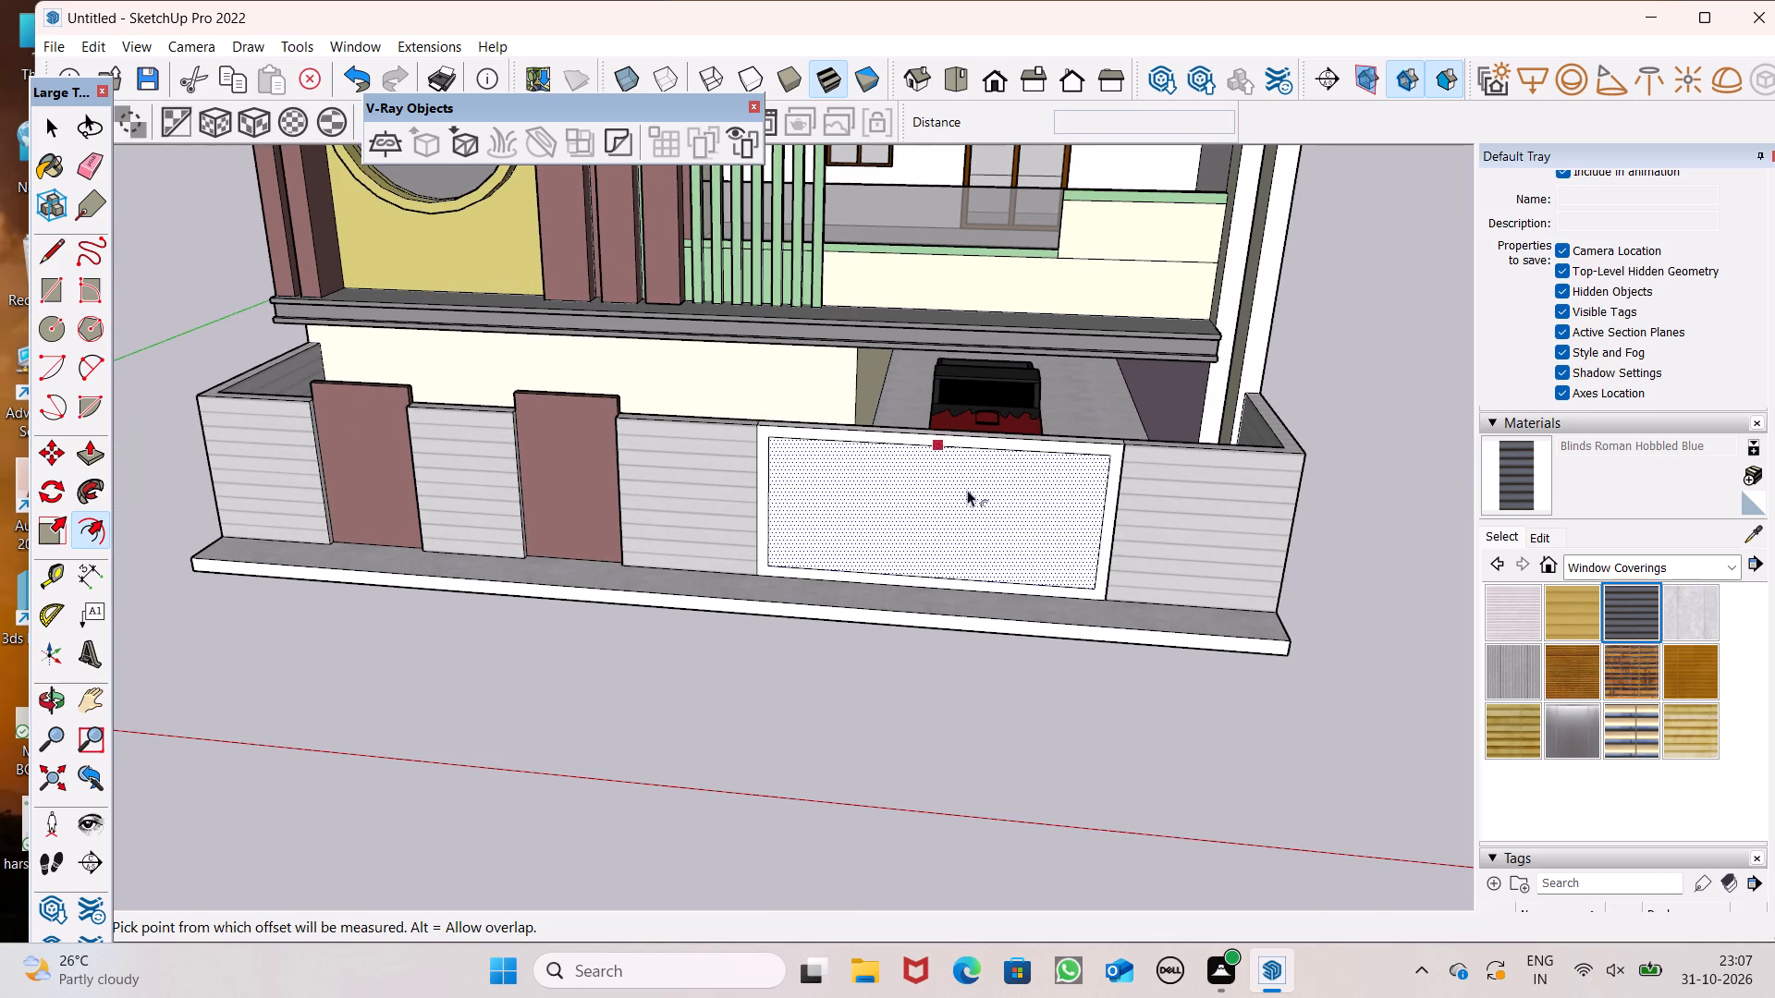
# Draw a vertical rectangle about 1' wide near the gate's middle, spanning the full height of the inner panel.
pyautogui.click(43, 300)
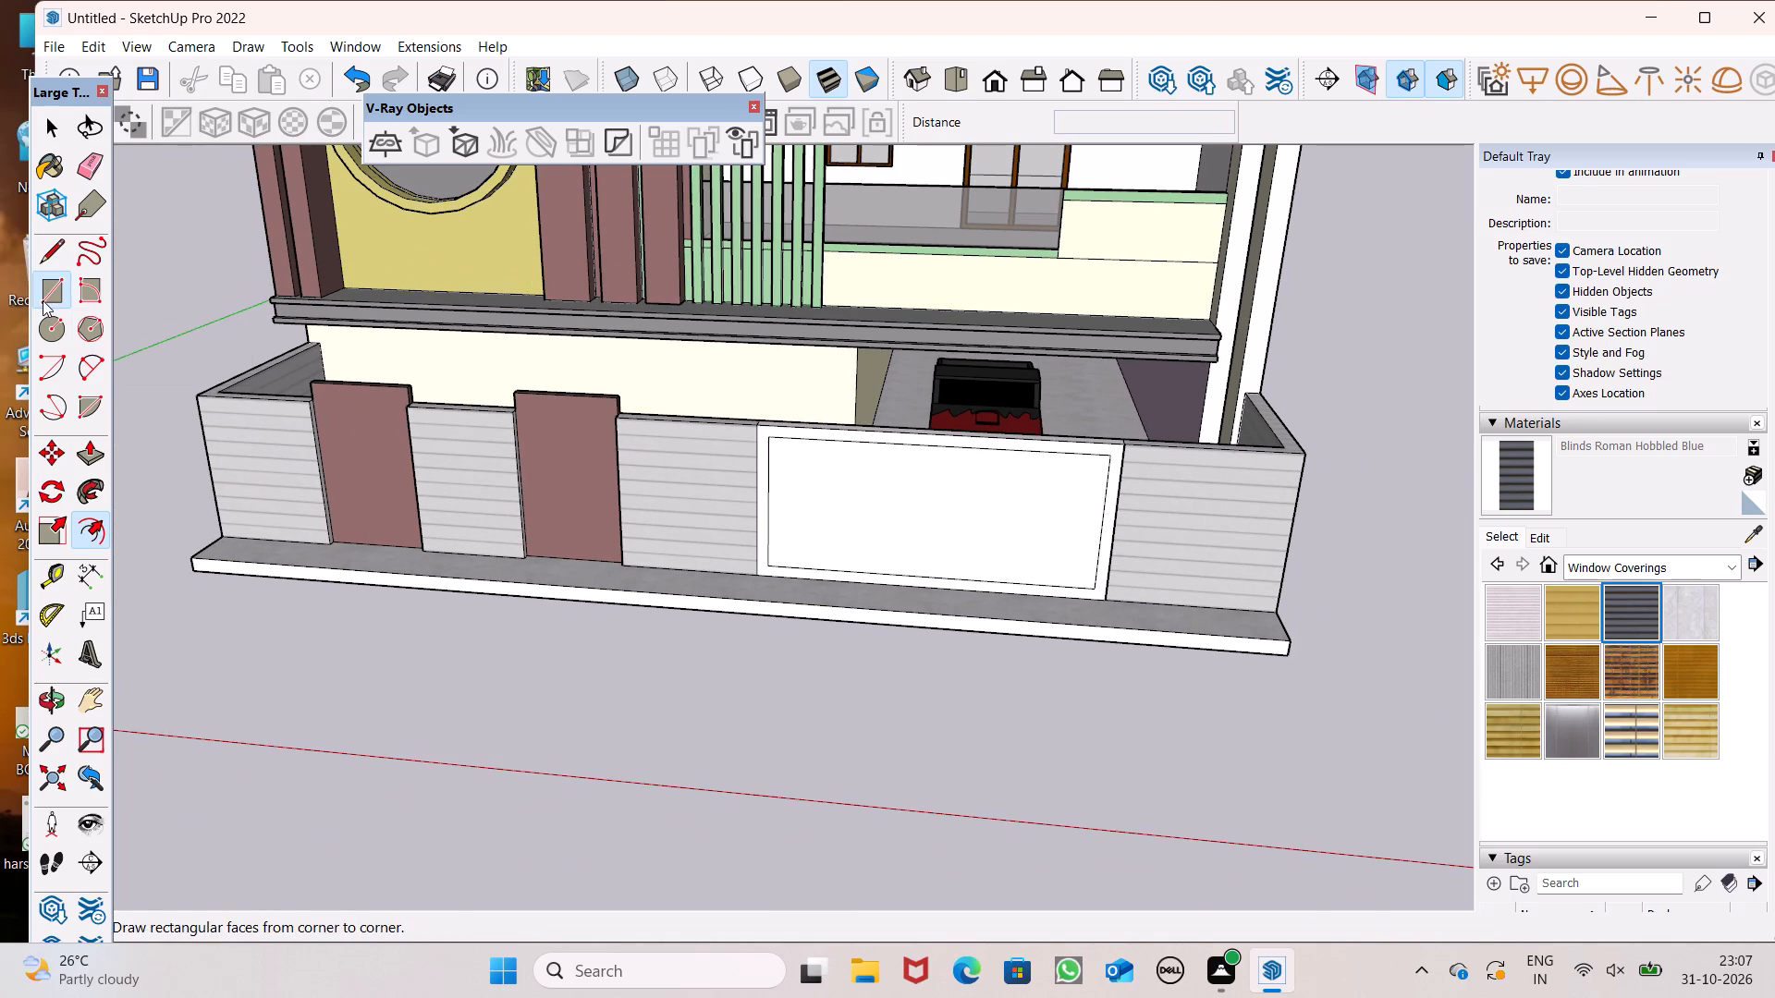
pyautogui.moveTo(858, 601); pyautogui.dragTo(882, 509, button='middle')
pyautogui.scroll(6, 937, 470)
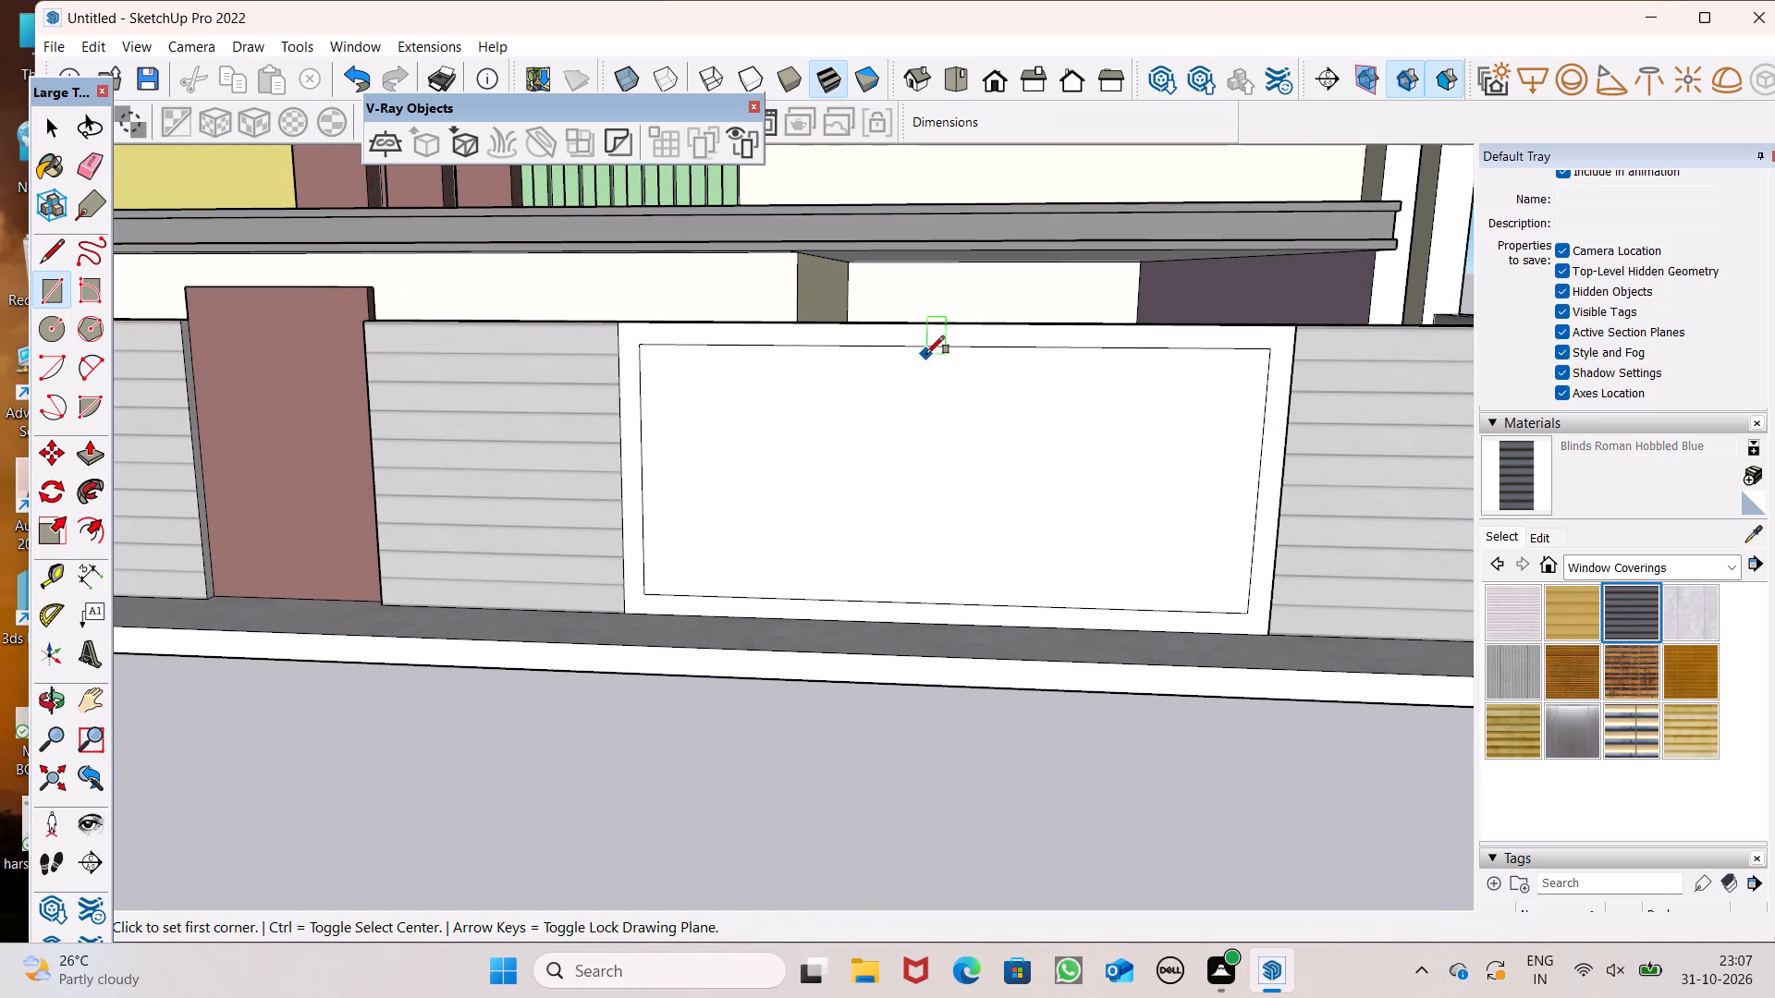
pyautogui.click(930, 347)
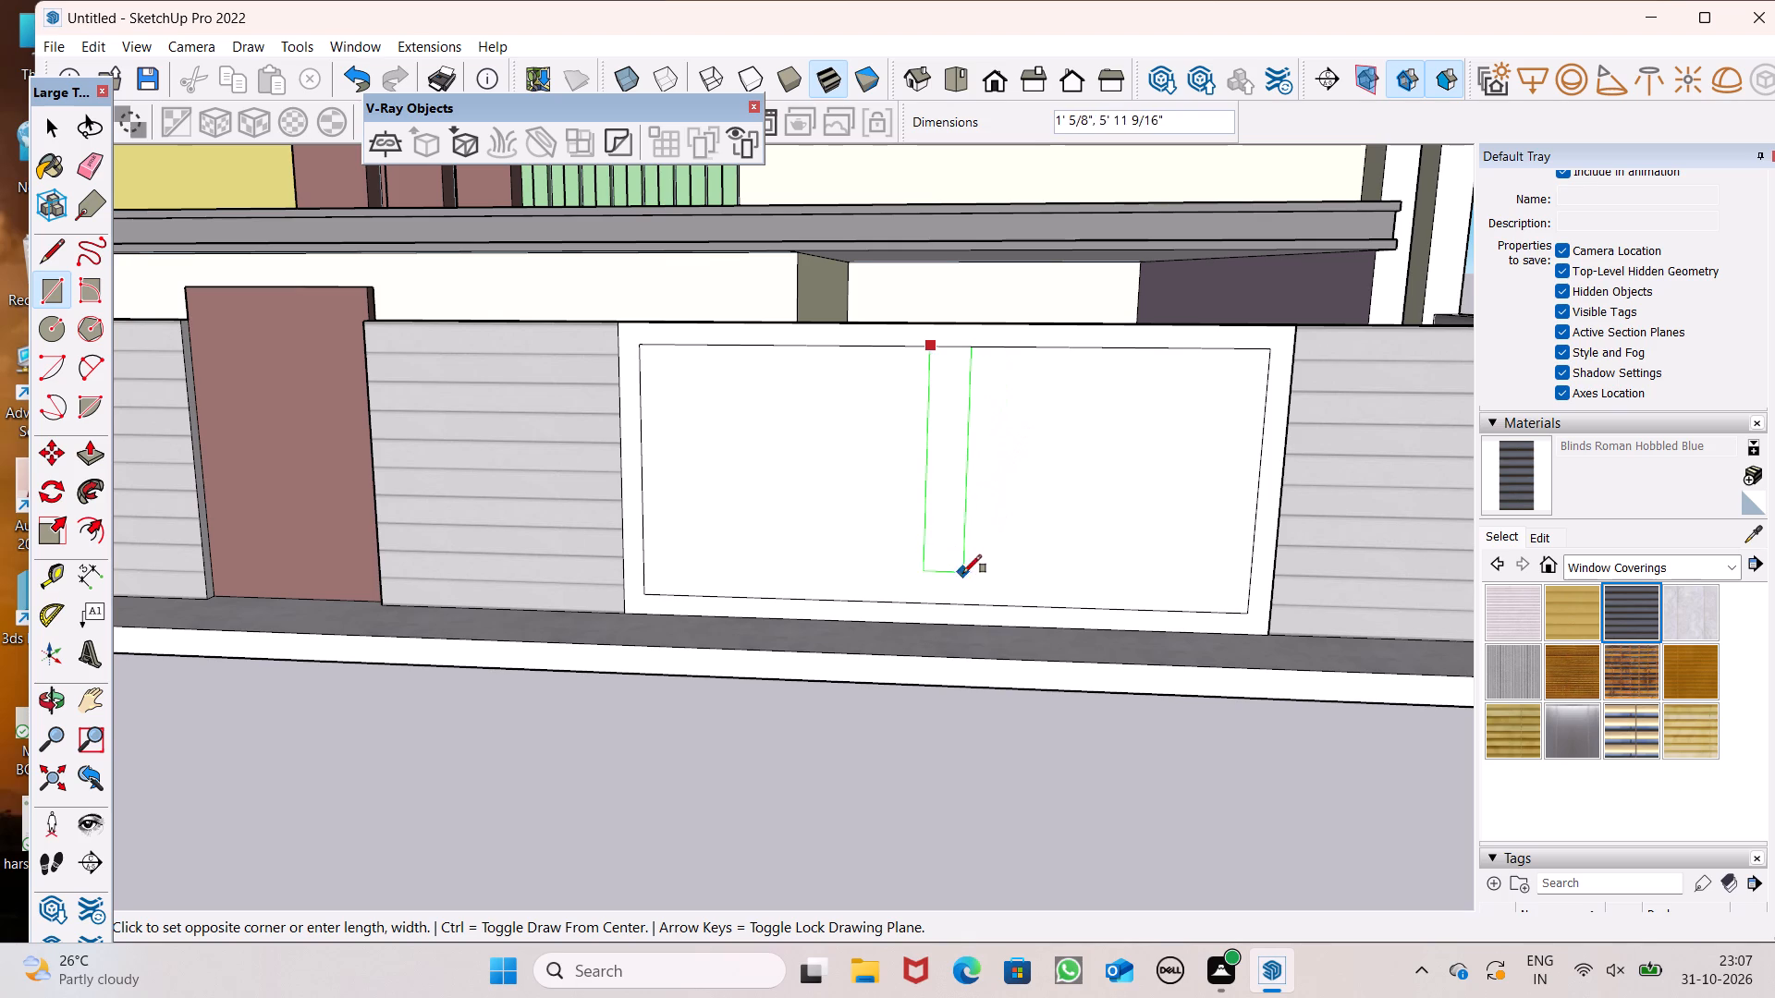
pyautogui.scroll(4, 961, 592)
pyautogui.click(967, 607)
pyautogui.scroll(-4, 911, 502)
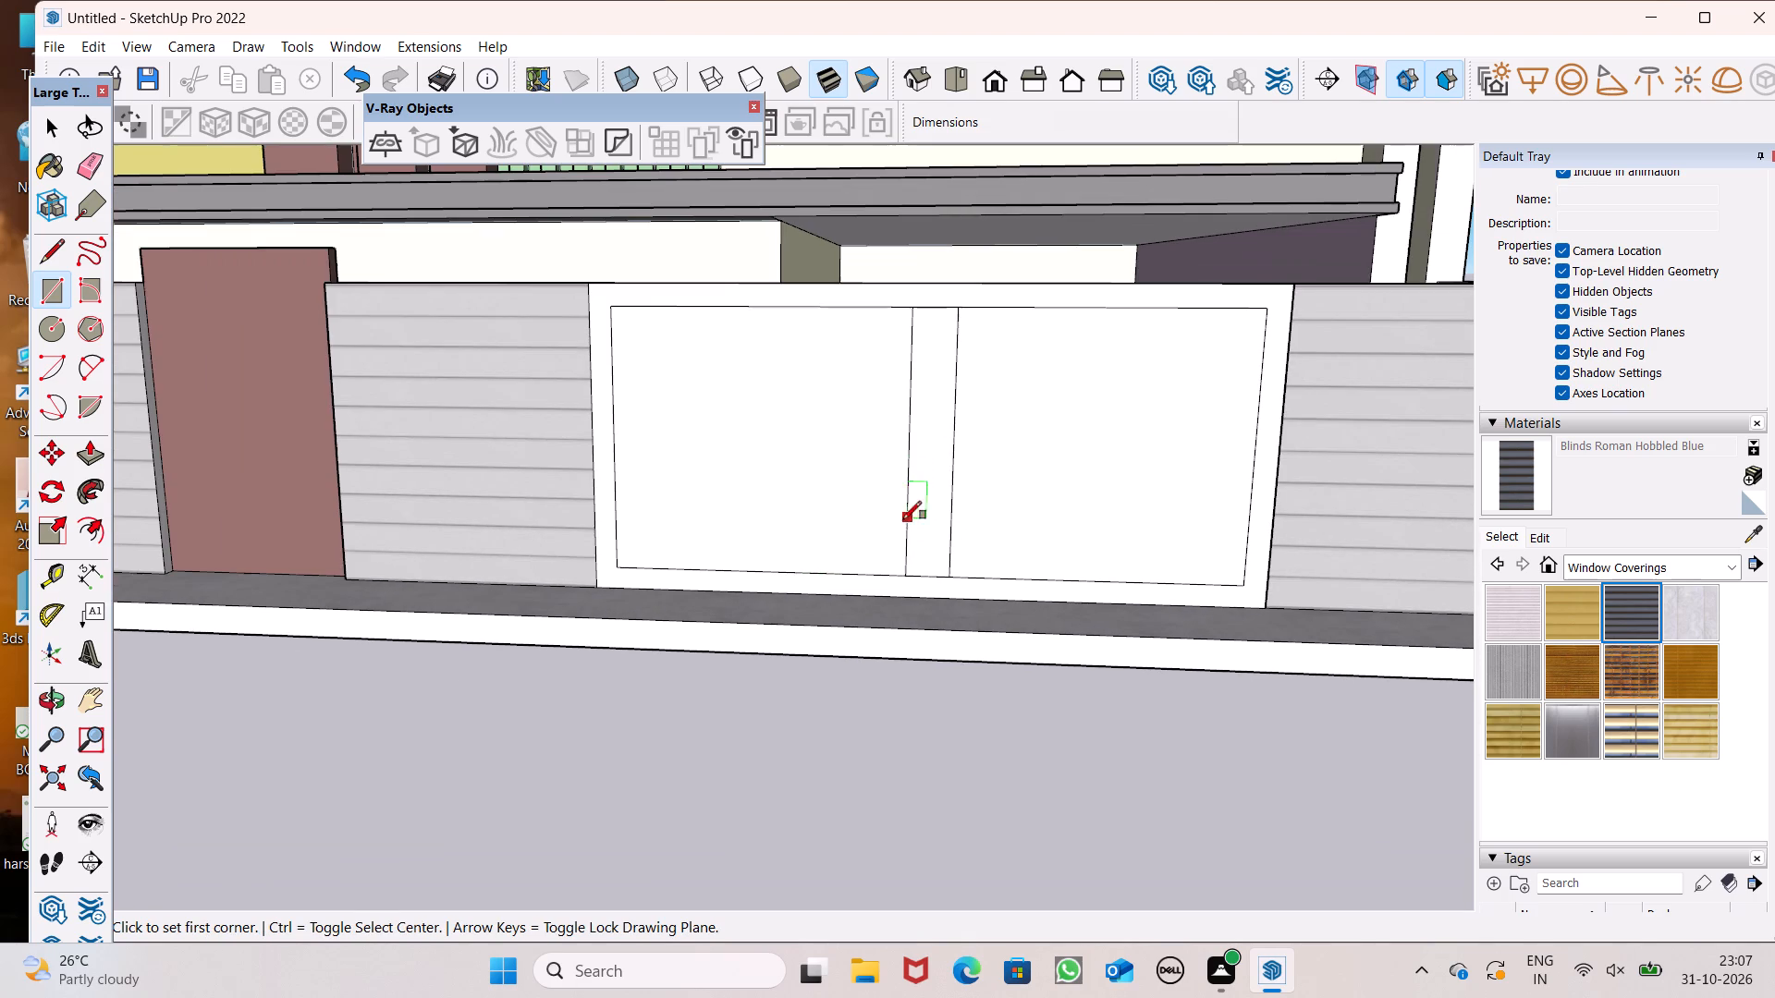
# Draw a vertical line down the middle of the gate's centre strip, from its top edge to its bottom edge.
pyautogui.moveTo(46, 260); pyautogui.dragTo(57, 261)
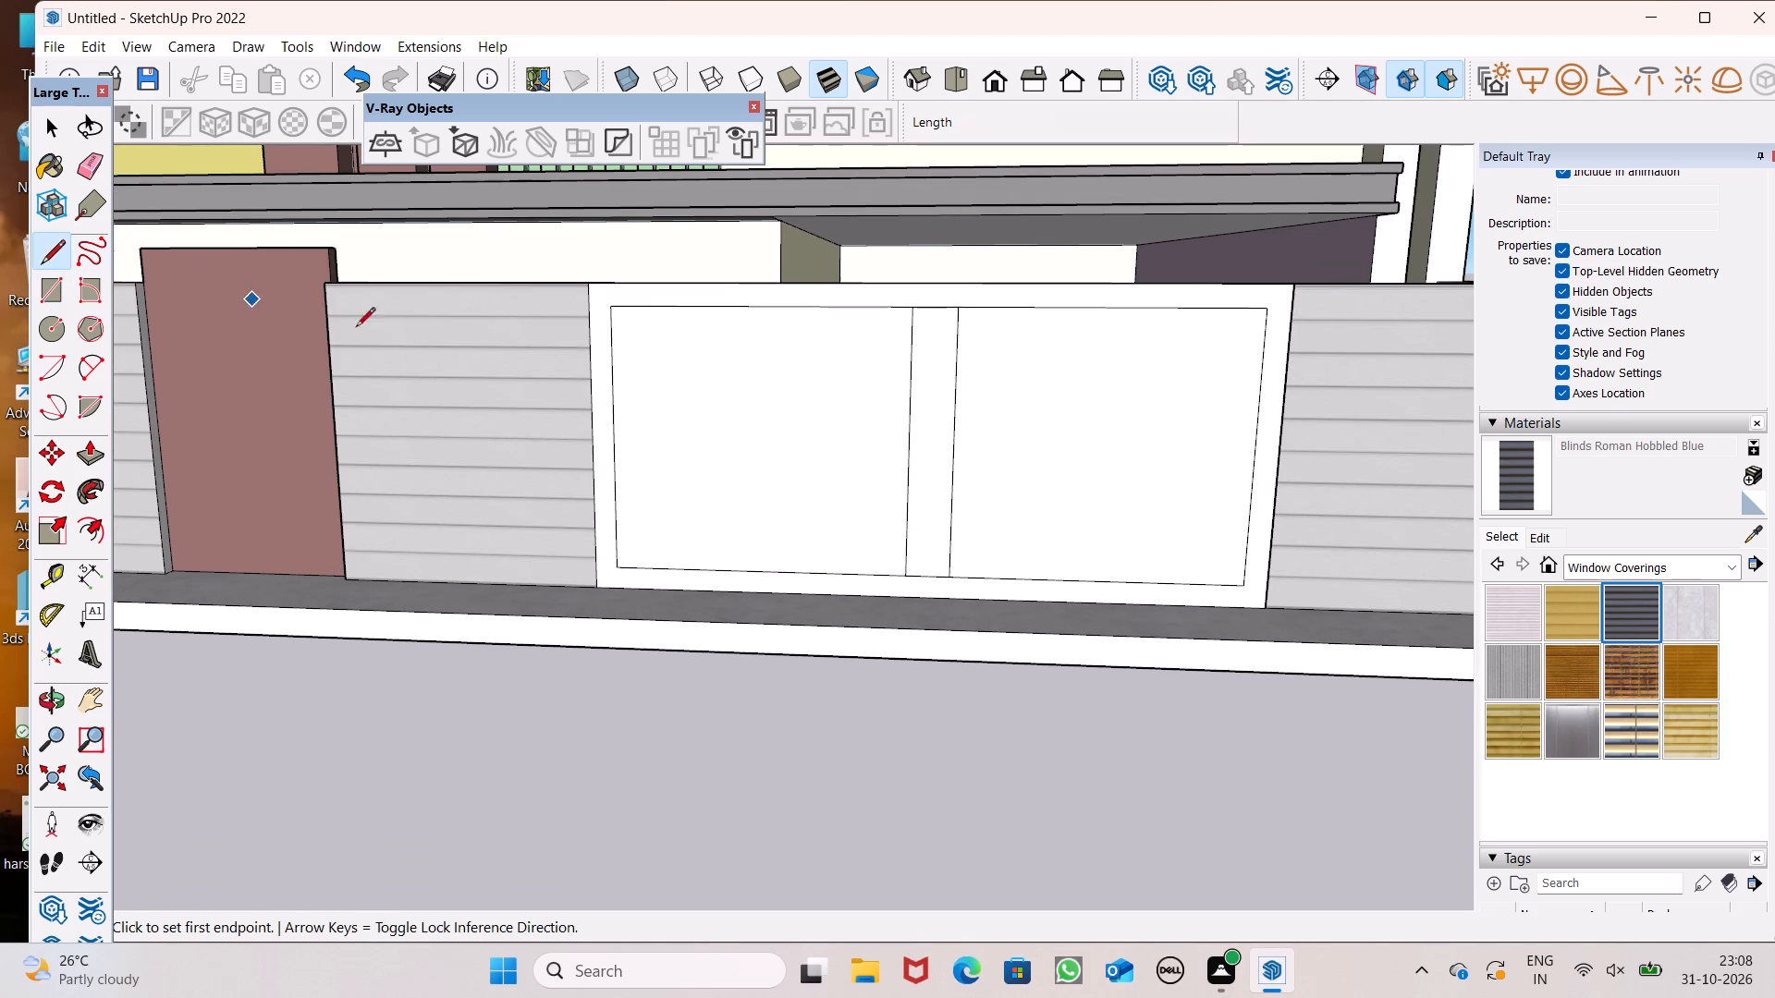
pyautogui.scroll(1, 802, 389)
pyautogui.scroll(4, 965, 335)
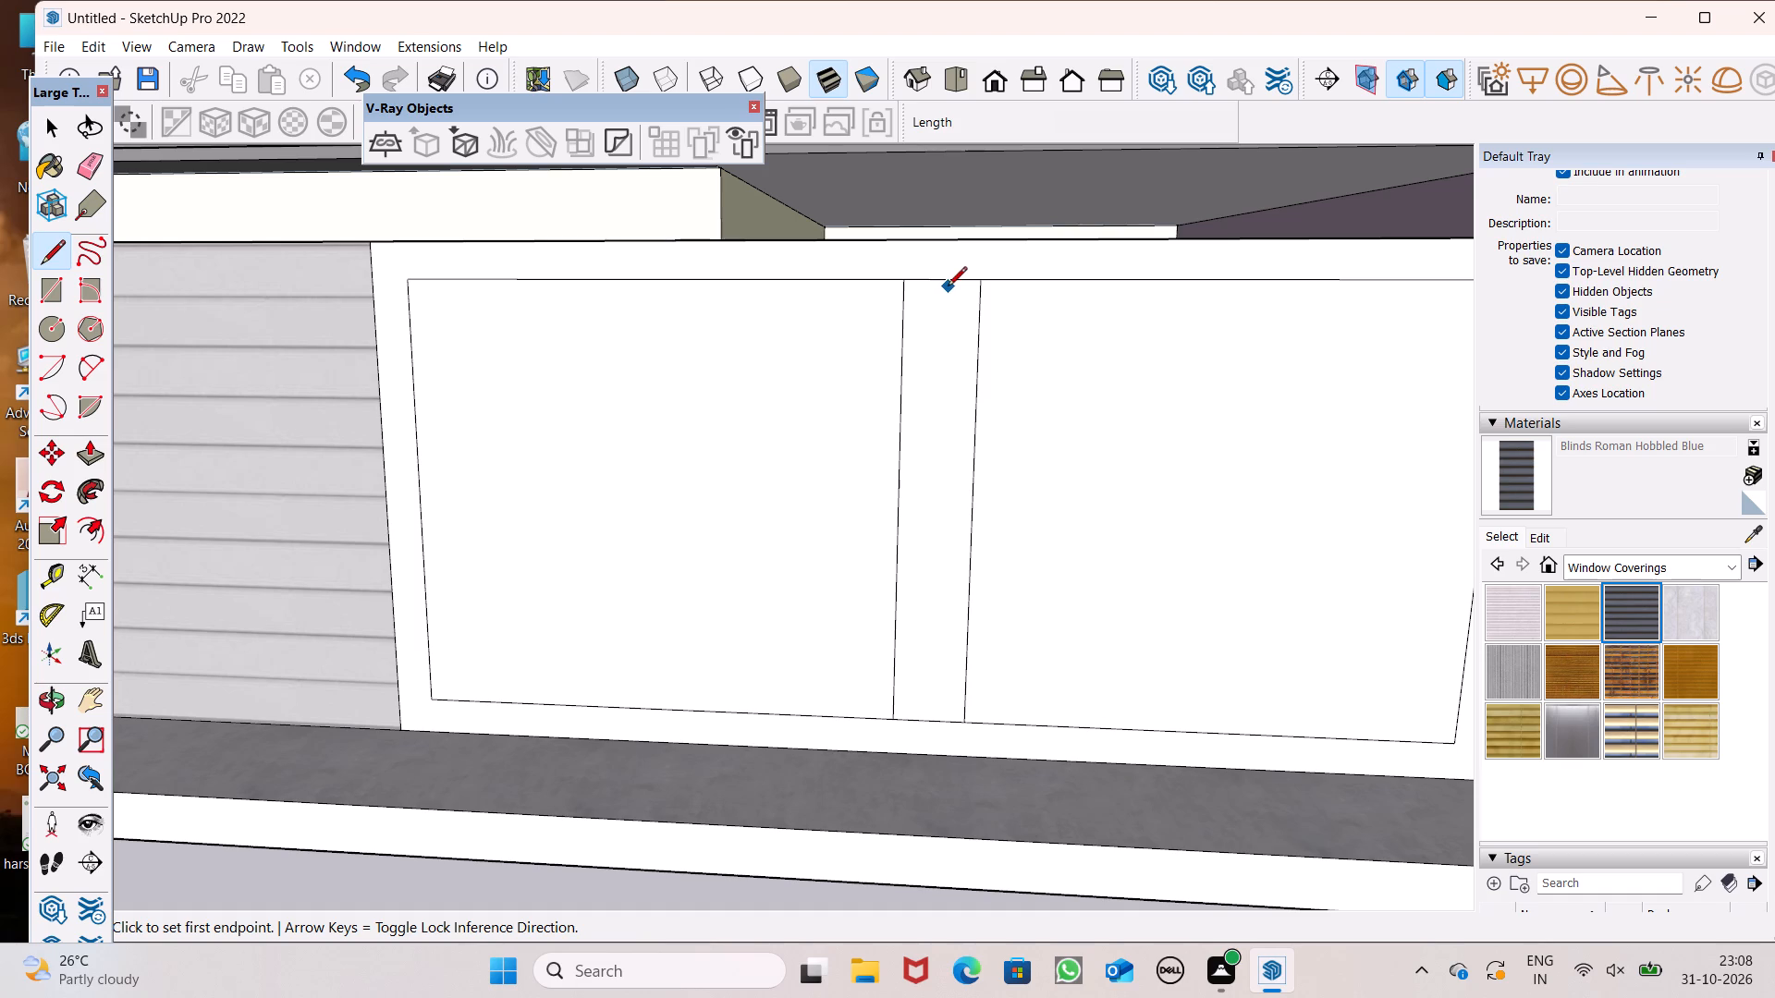
pyautogui.click(944, 281)
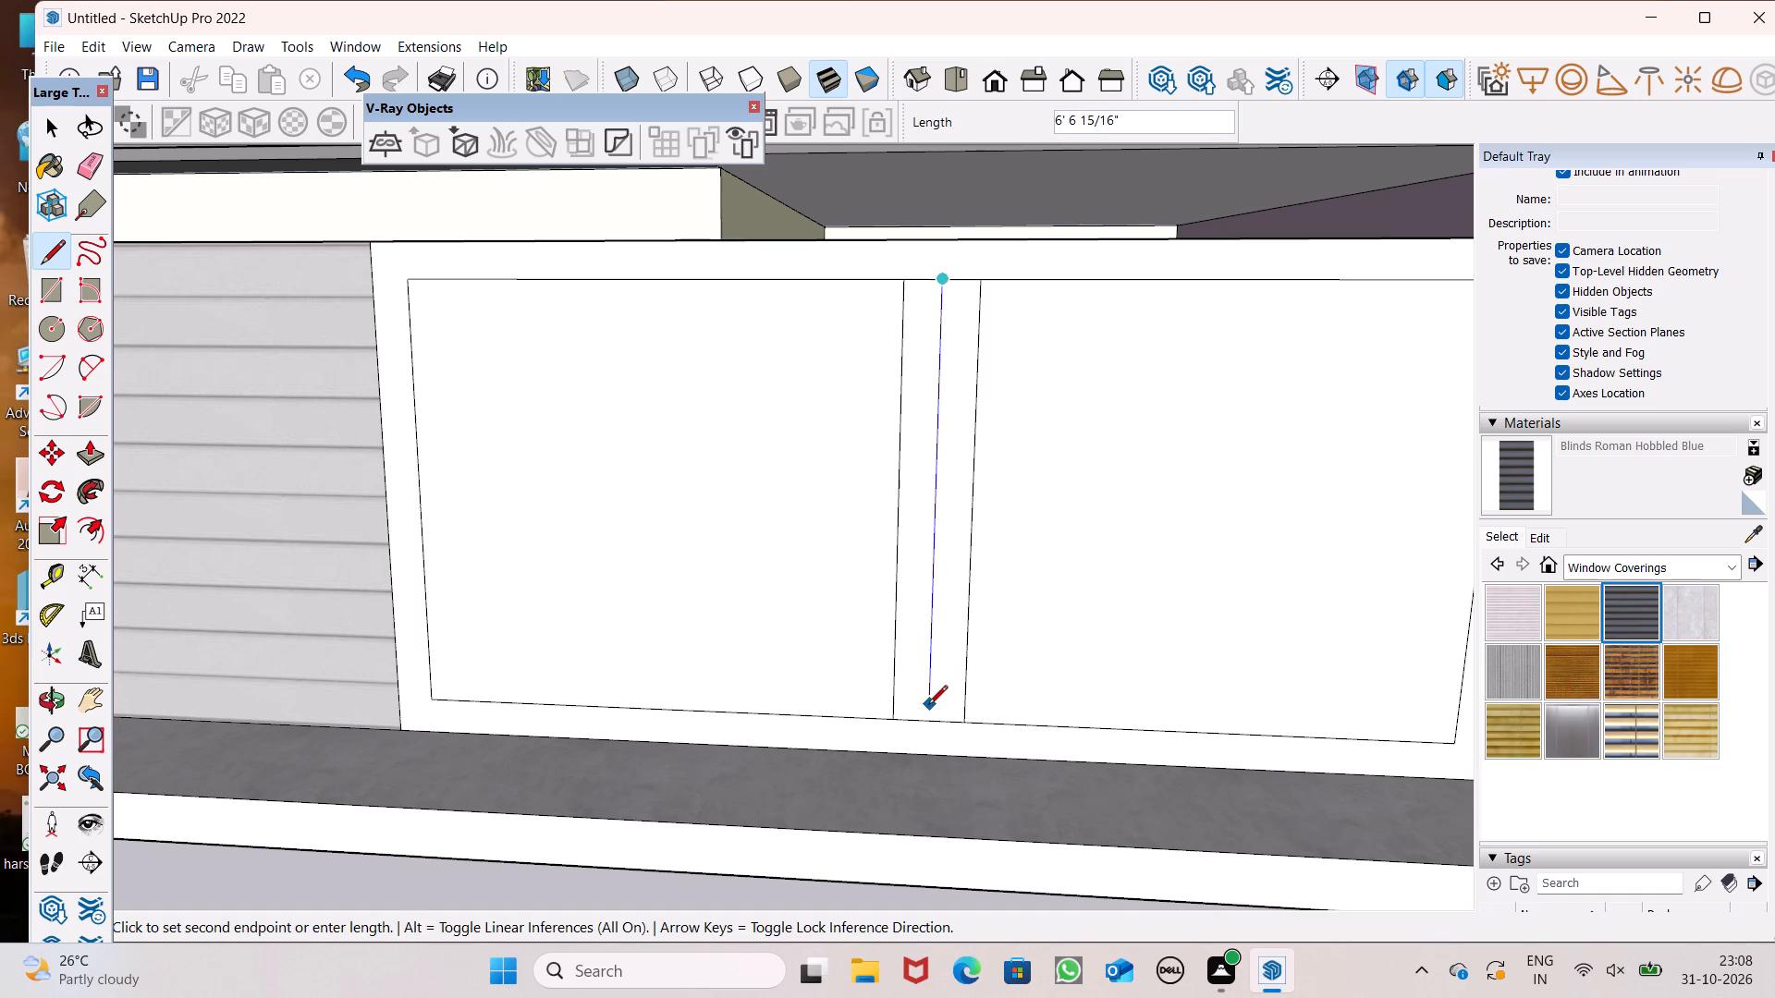
pyautogui.click(924, 716)
pyautogui.press('space')
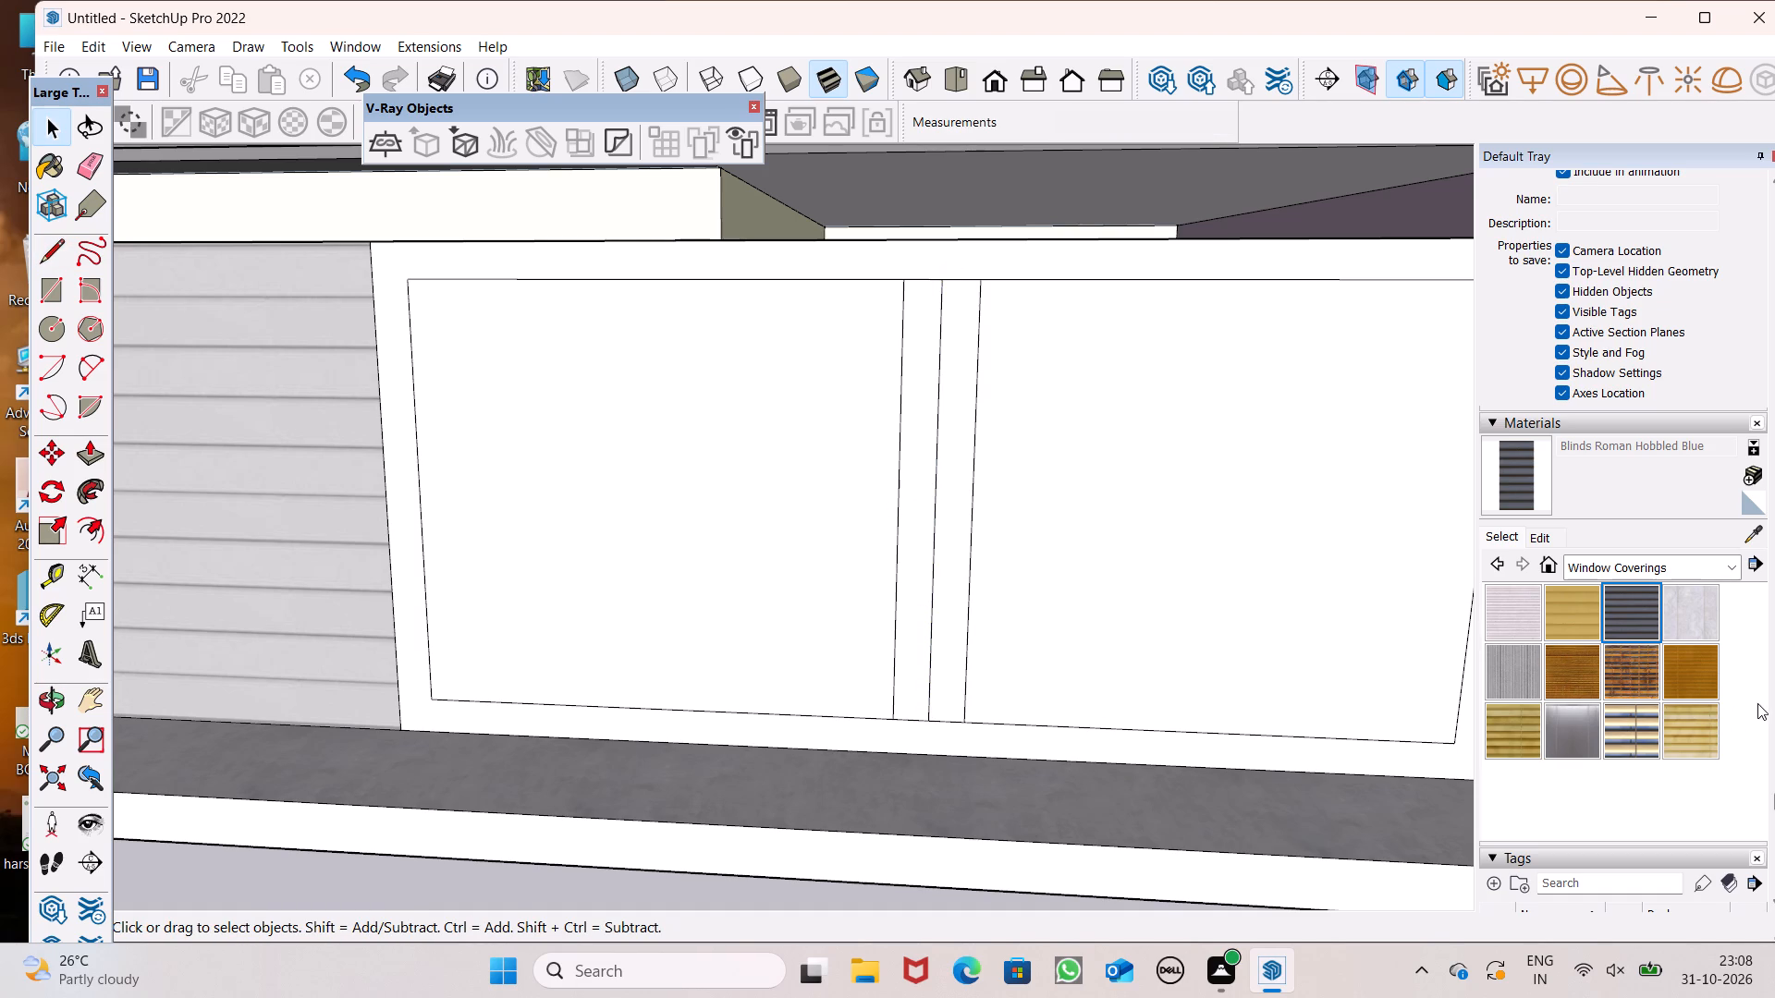
# Paint both large inner gate panels with the Window Covering 02 material from Window Coverings.
pyautogui.click(1693, 725)
pyautogui.click(979, 585)
pyautogui.click(814, 552)
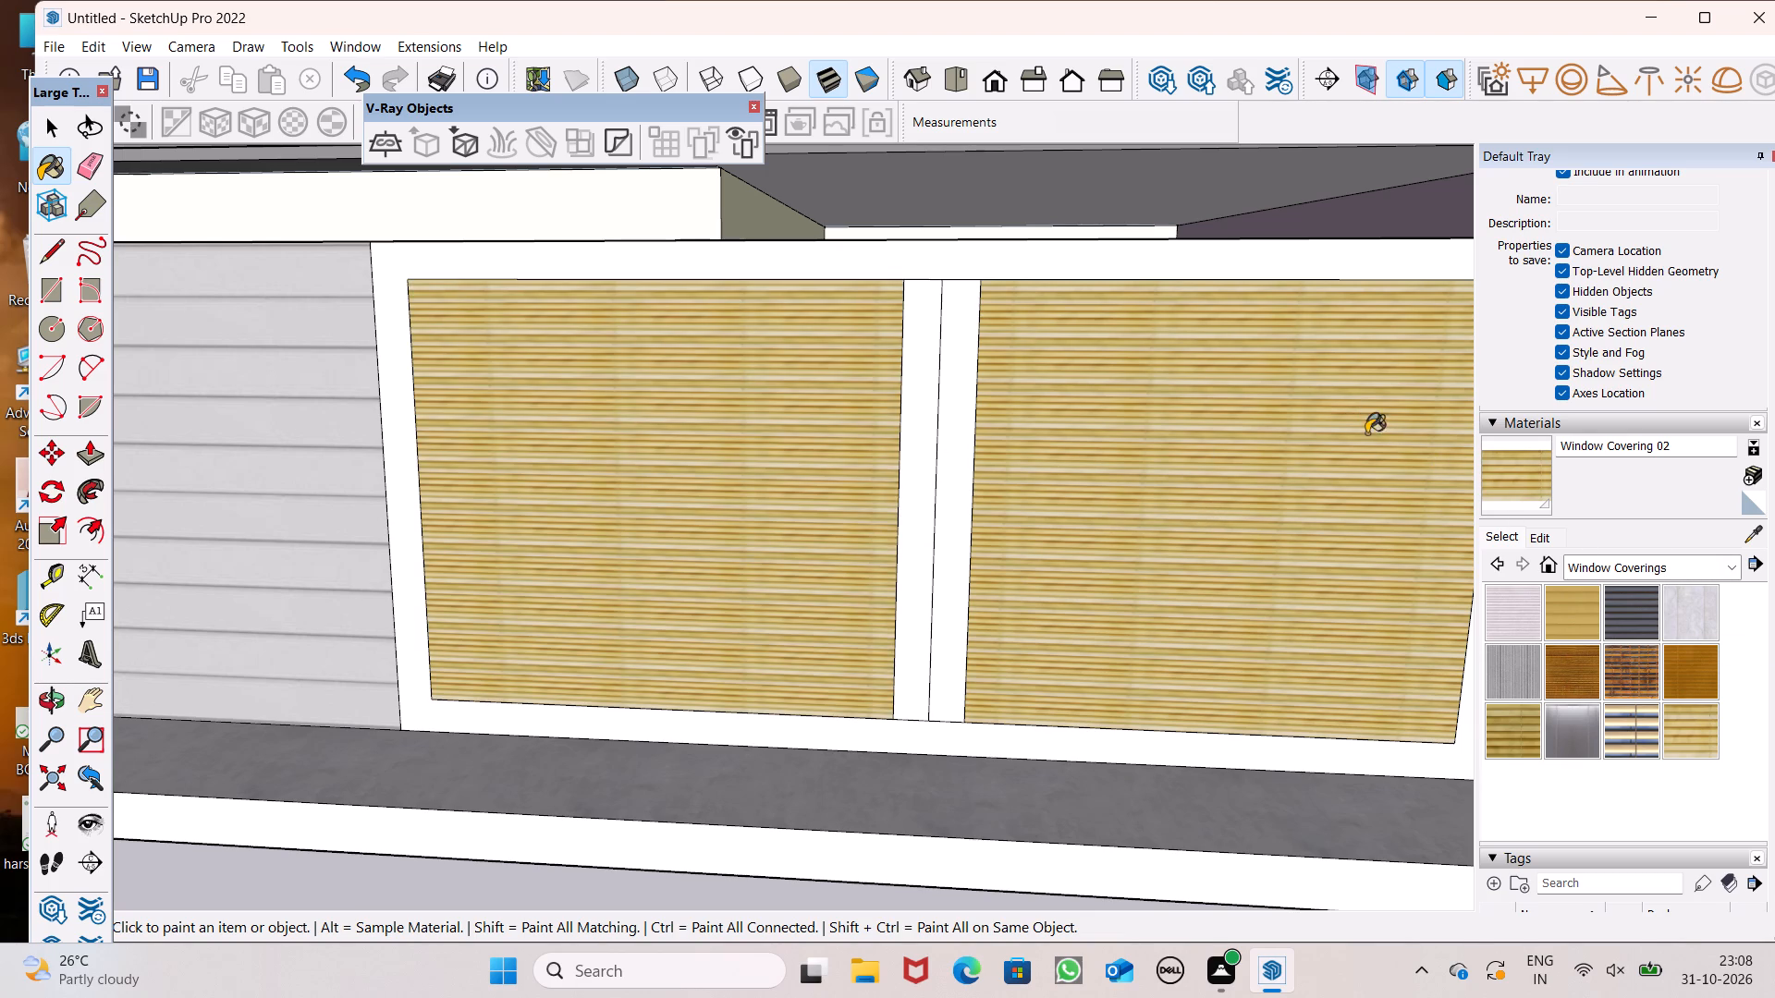
# Set the texture width of the Window Covering 02 material to 4'.
pyautogui.click(1542, 534)
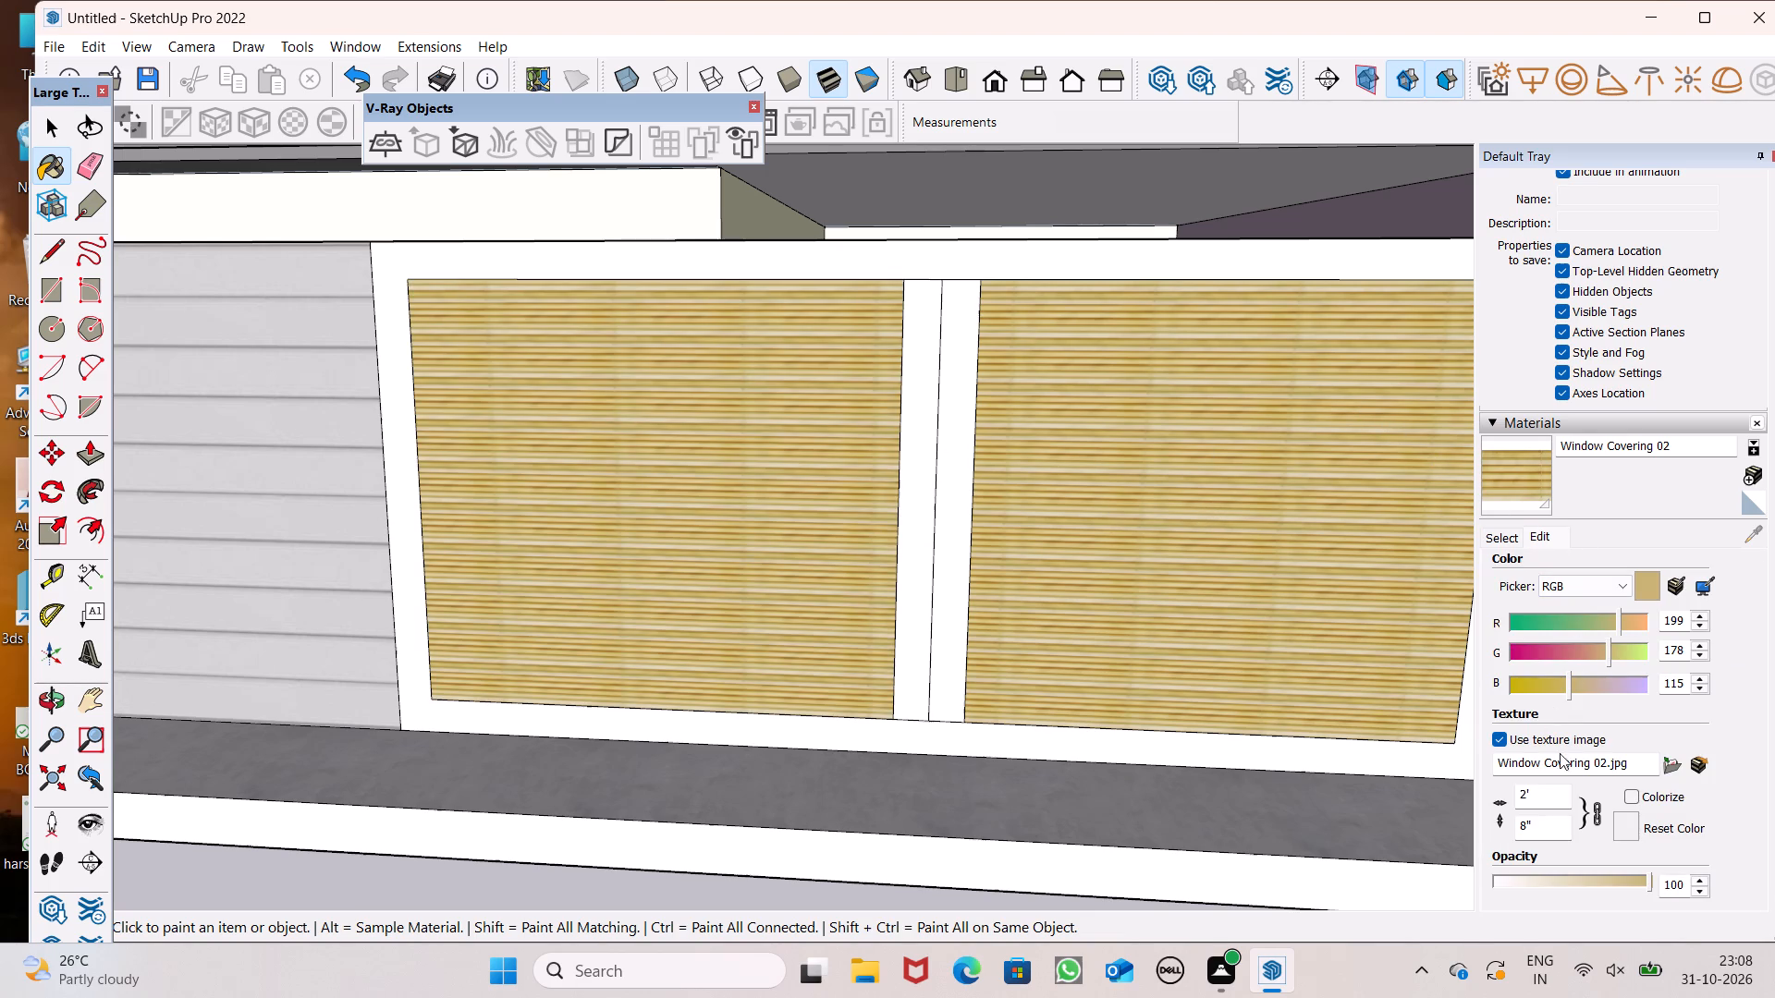
pyautogui.click(1561, 782)
pyautogui.click(1557, 792)
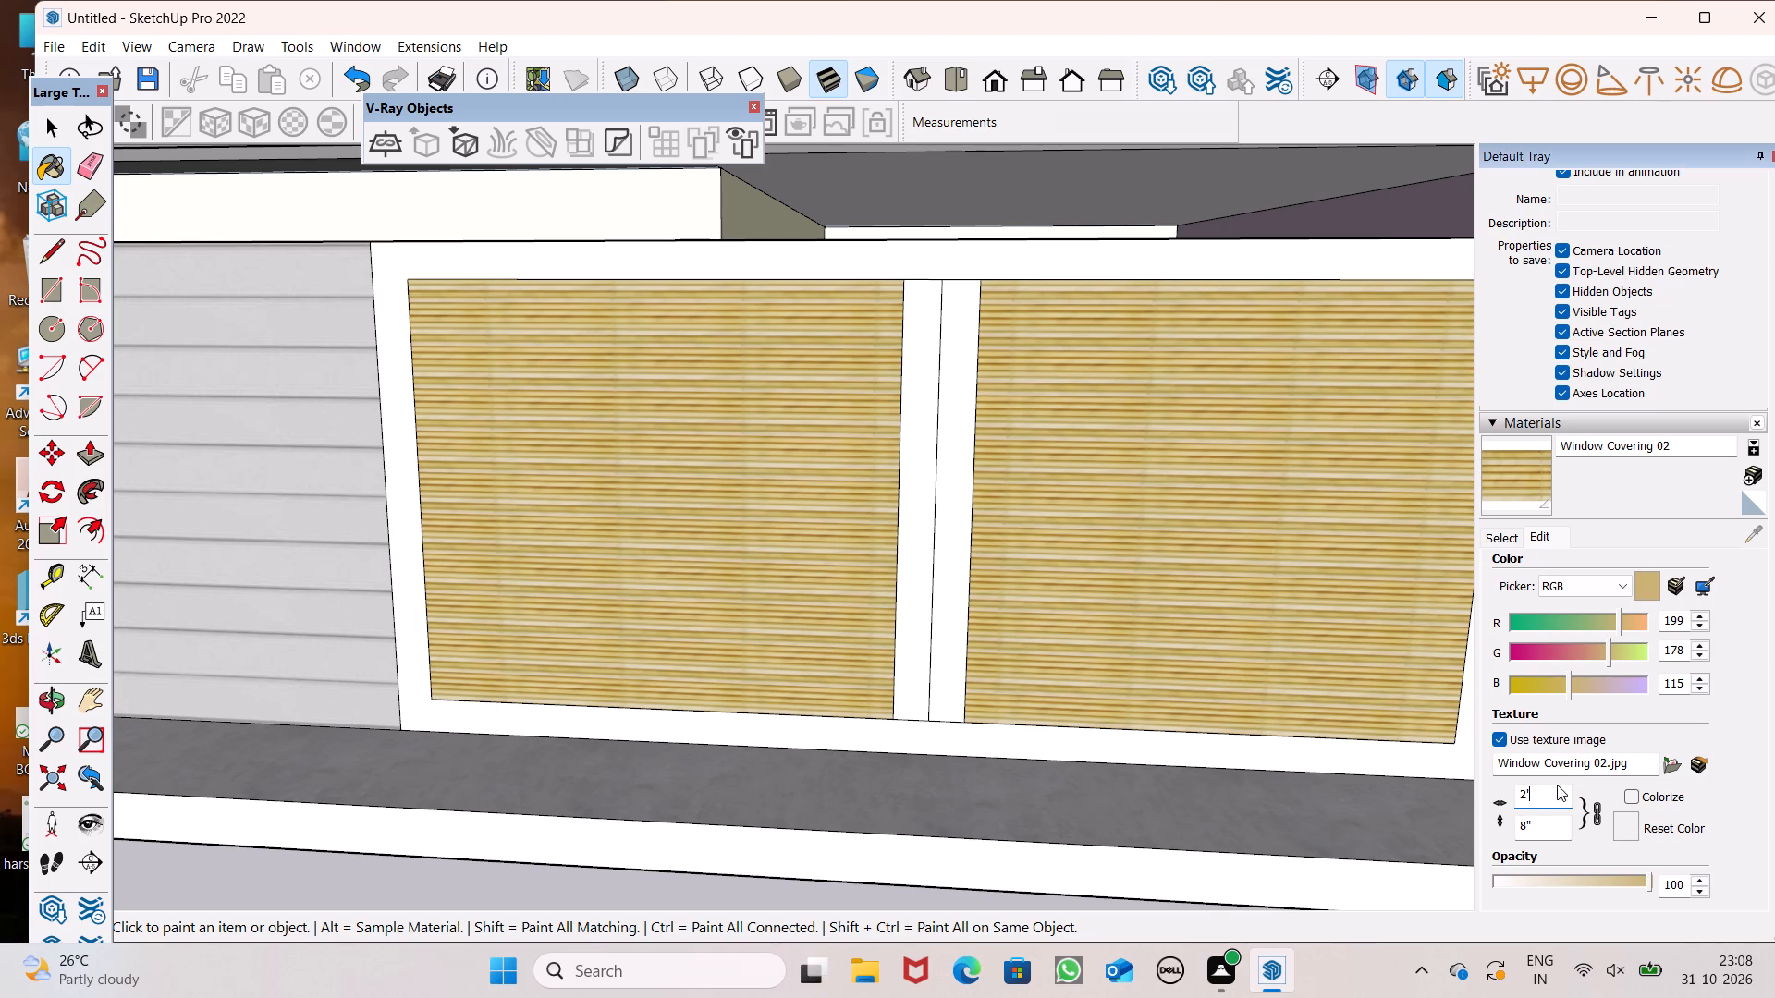
pyautogui.press('BackSpace')
pyautogui.press('BackSpace')
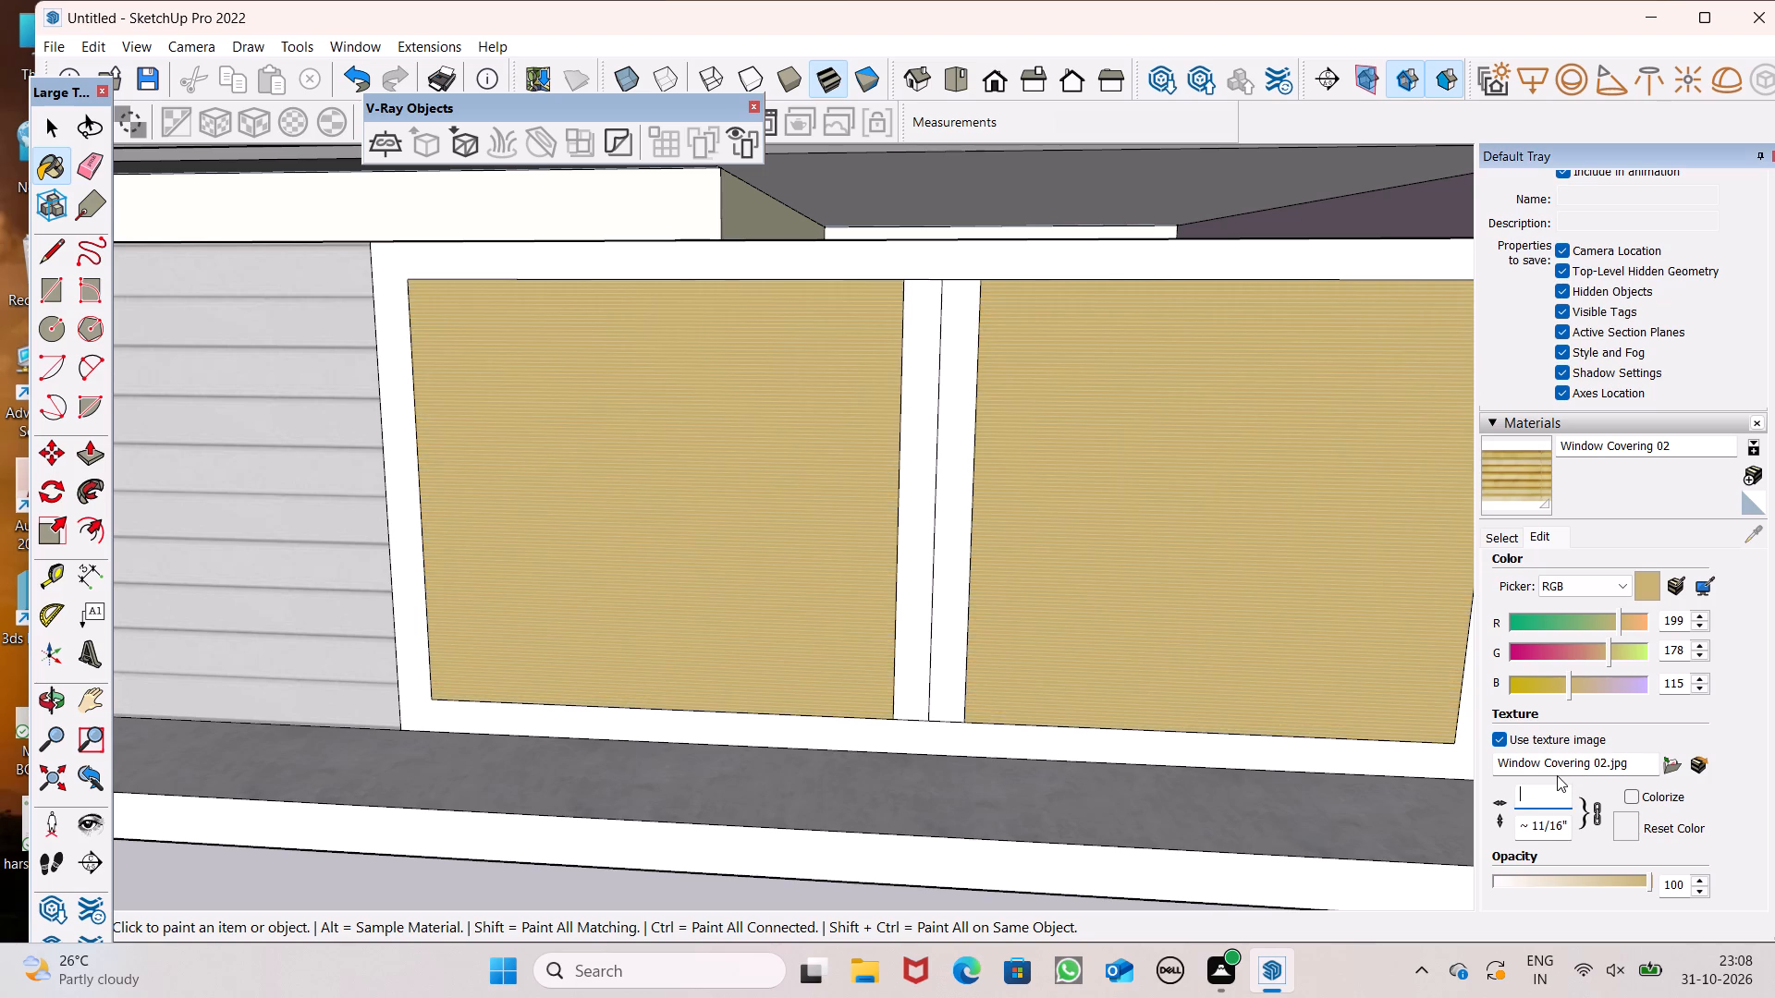
pyautogui.write("4'")
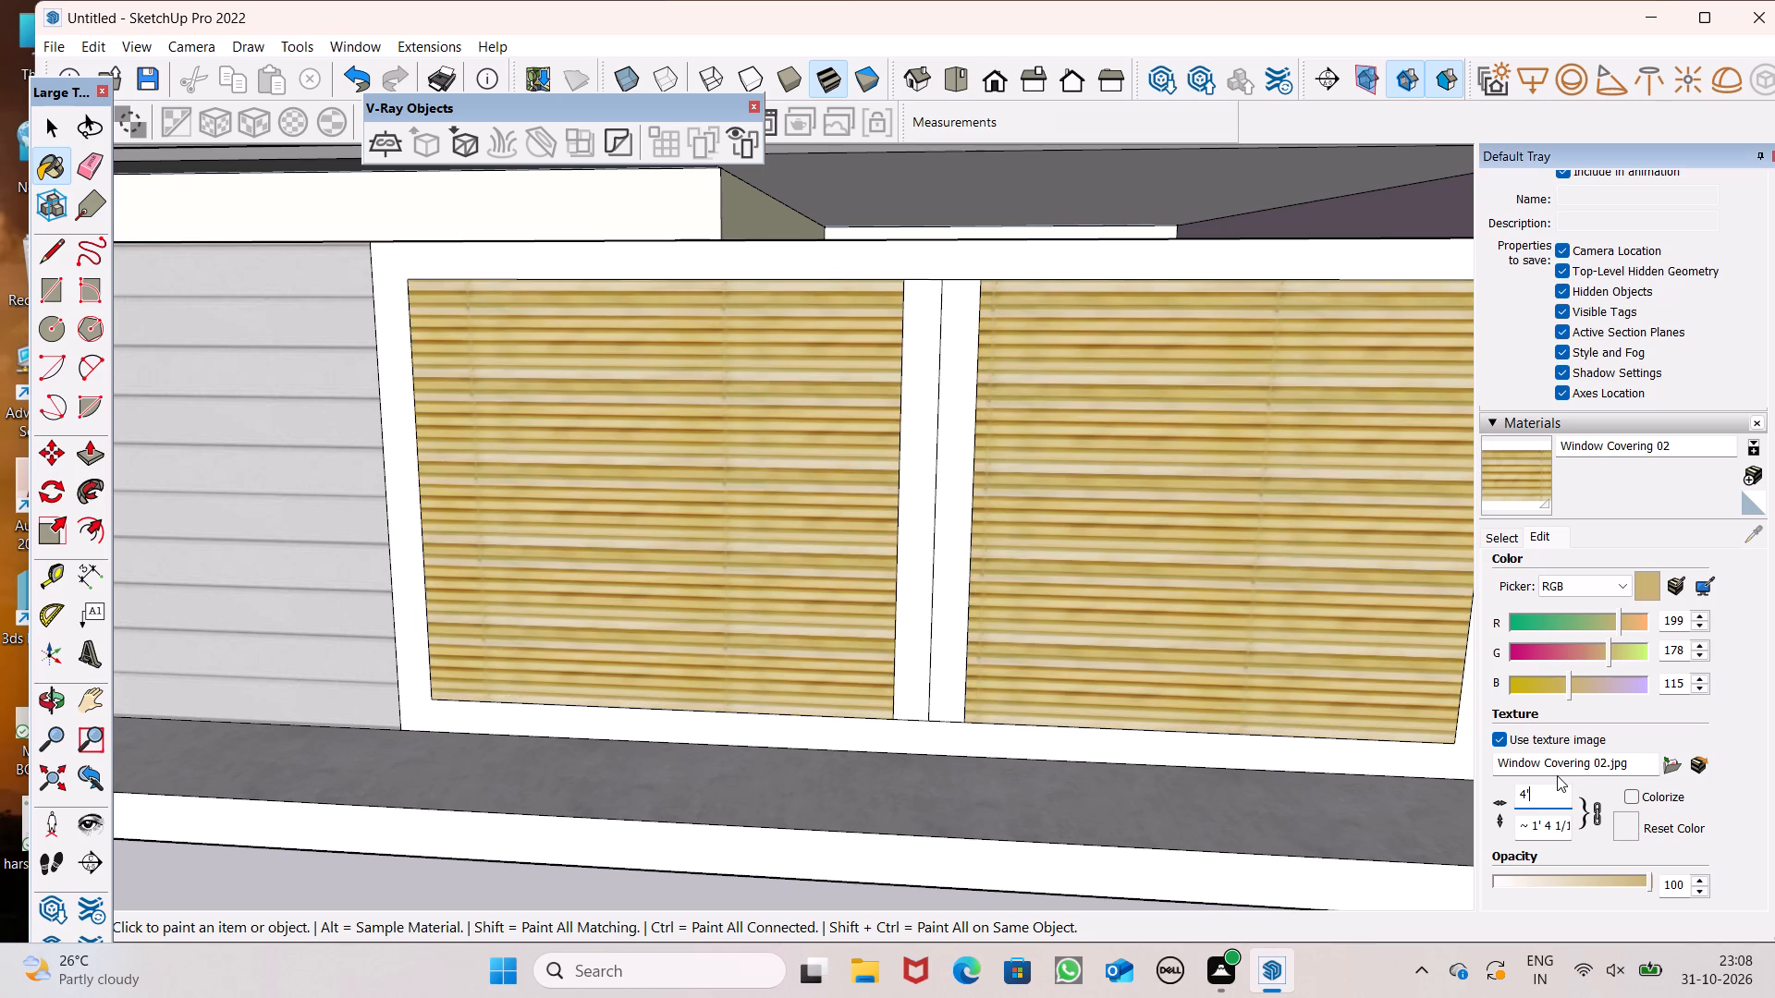
pyautogui.press('space')
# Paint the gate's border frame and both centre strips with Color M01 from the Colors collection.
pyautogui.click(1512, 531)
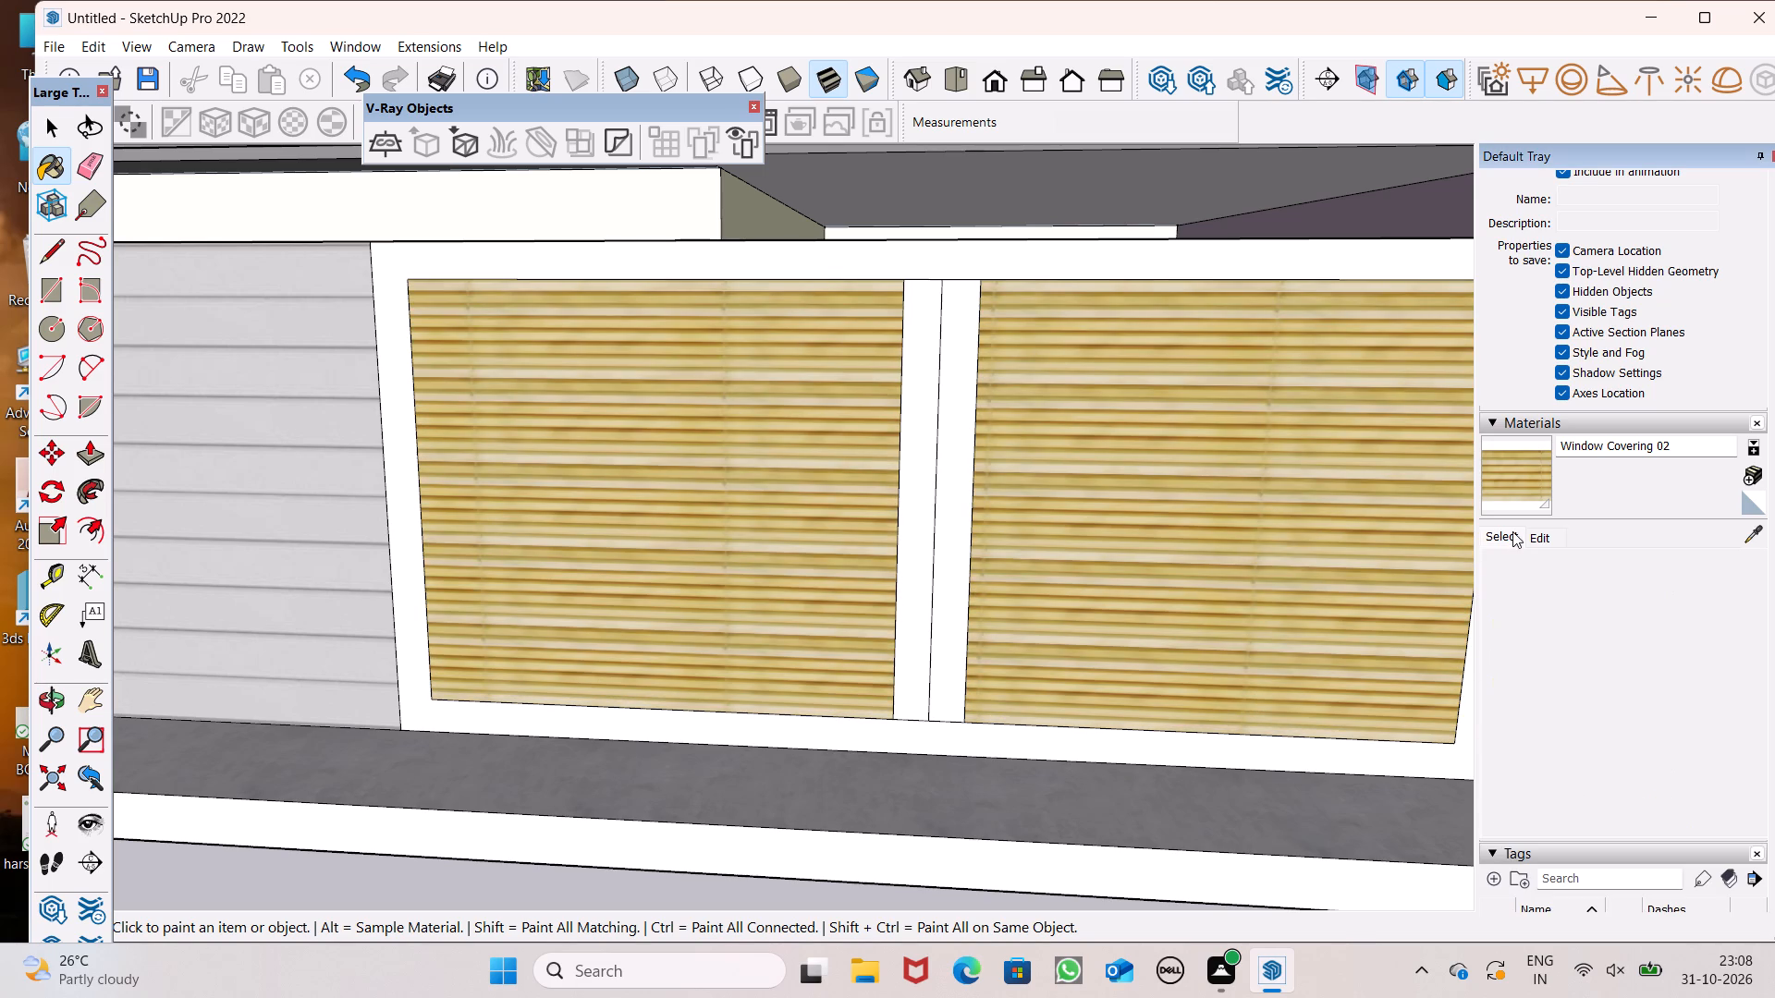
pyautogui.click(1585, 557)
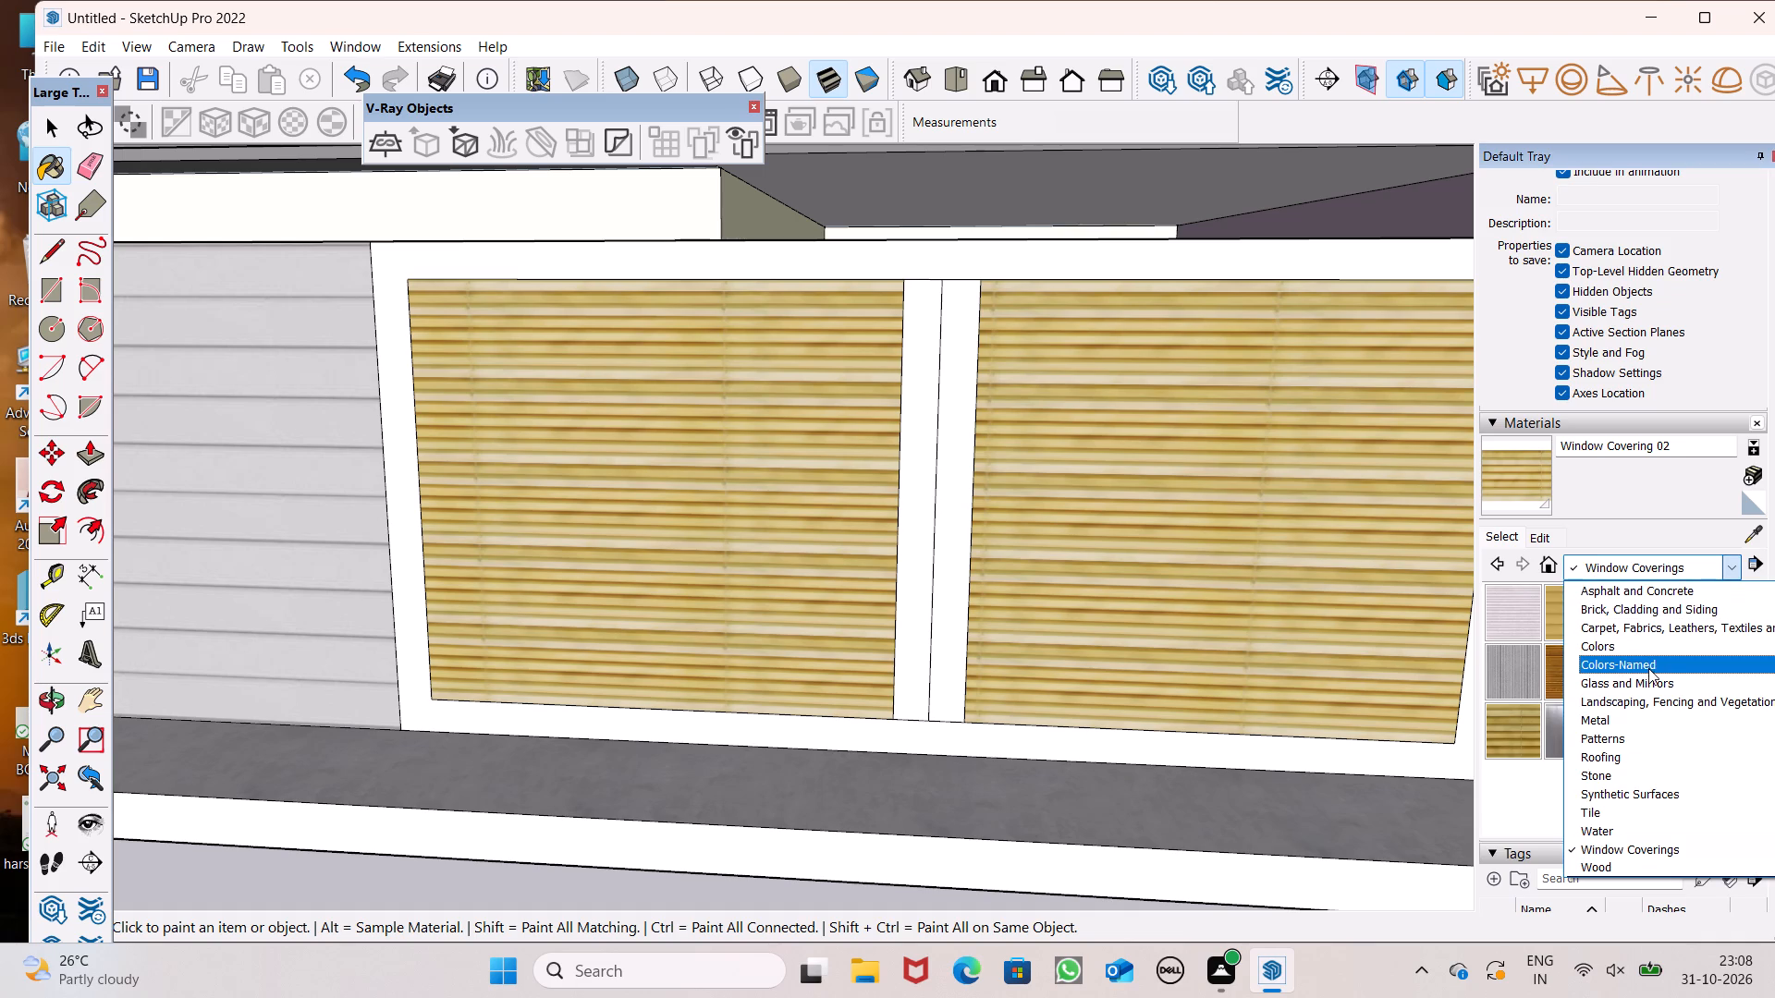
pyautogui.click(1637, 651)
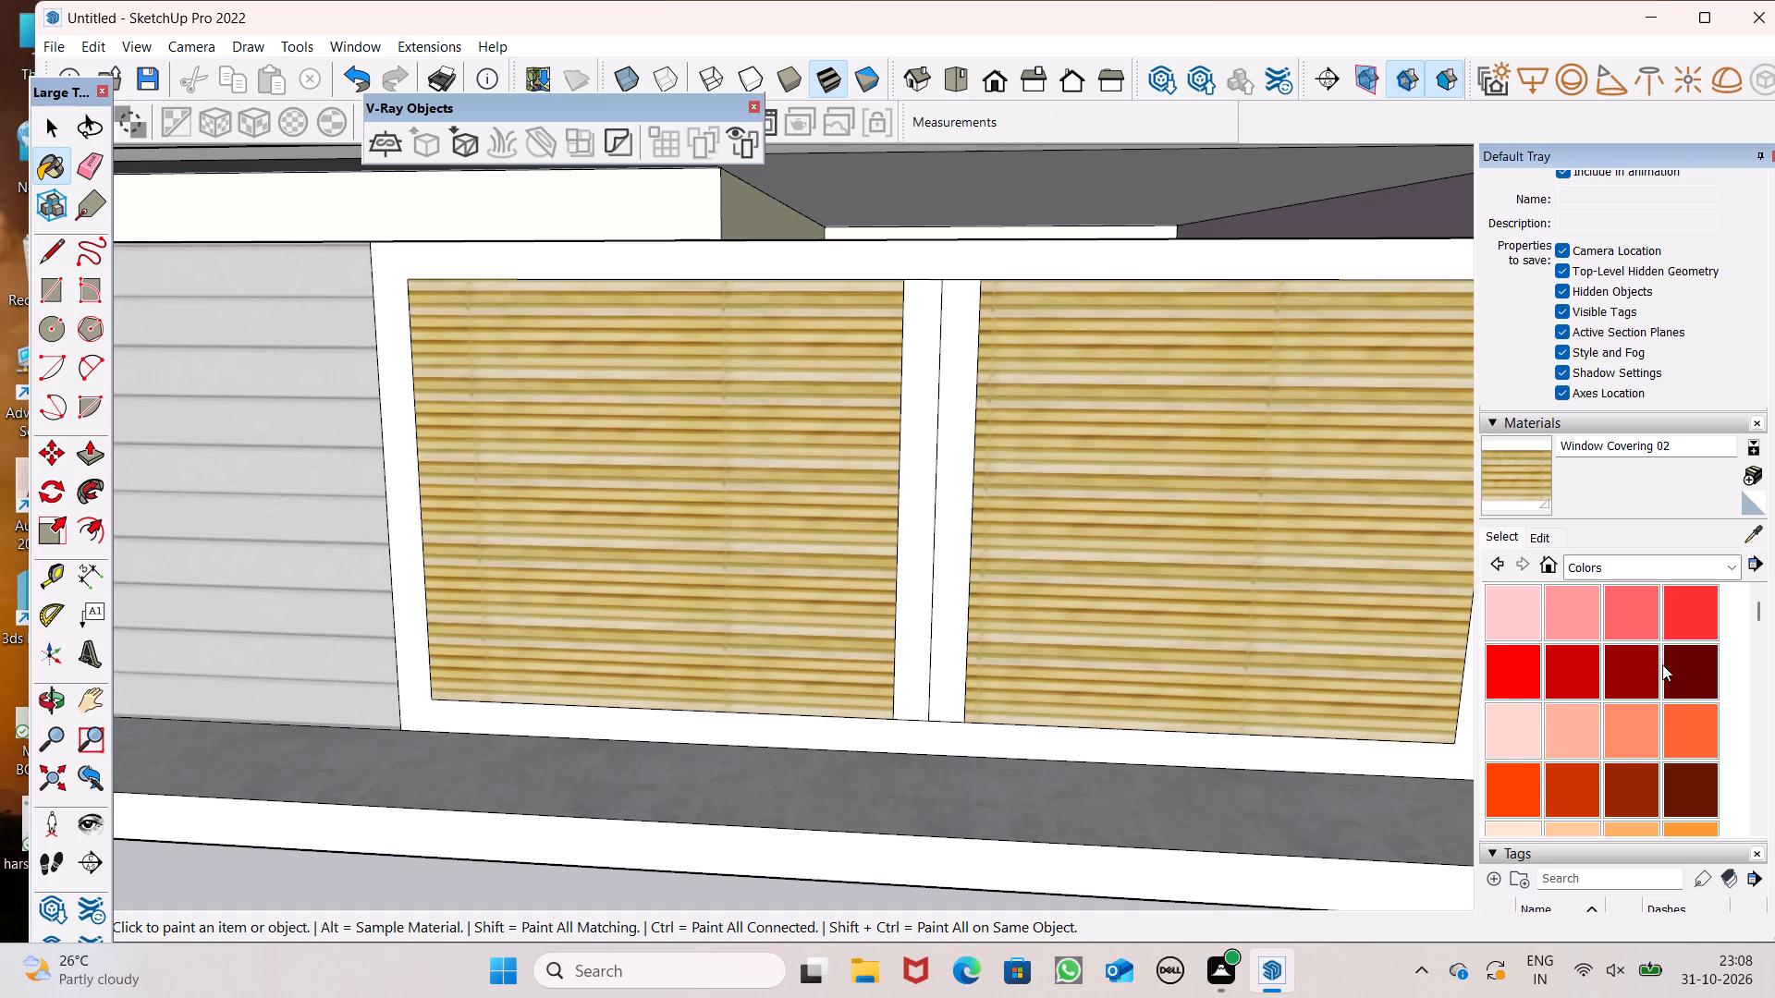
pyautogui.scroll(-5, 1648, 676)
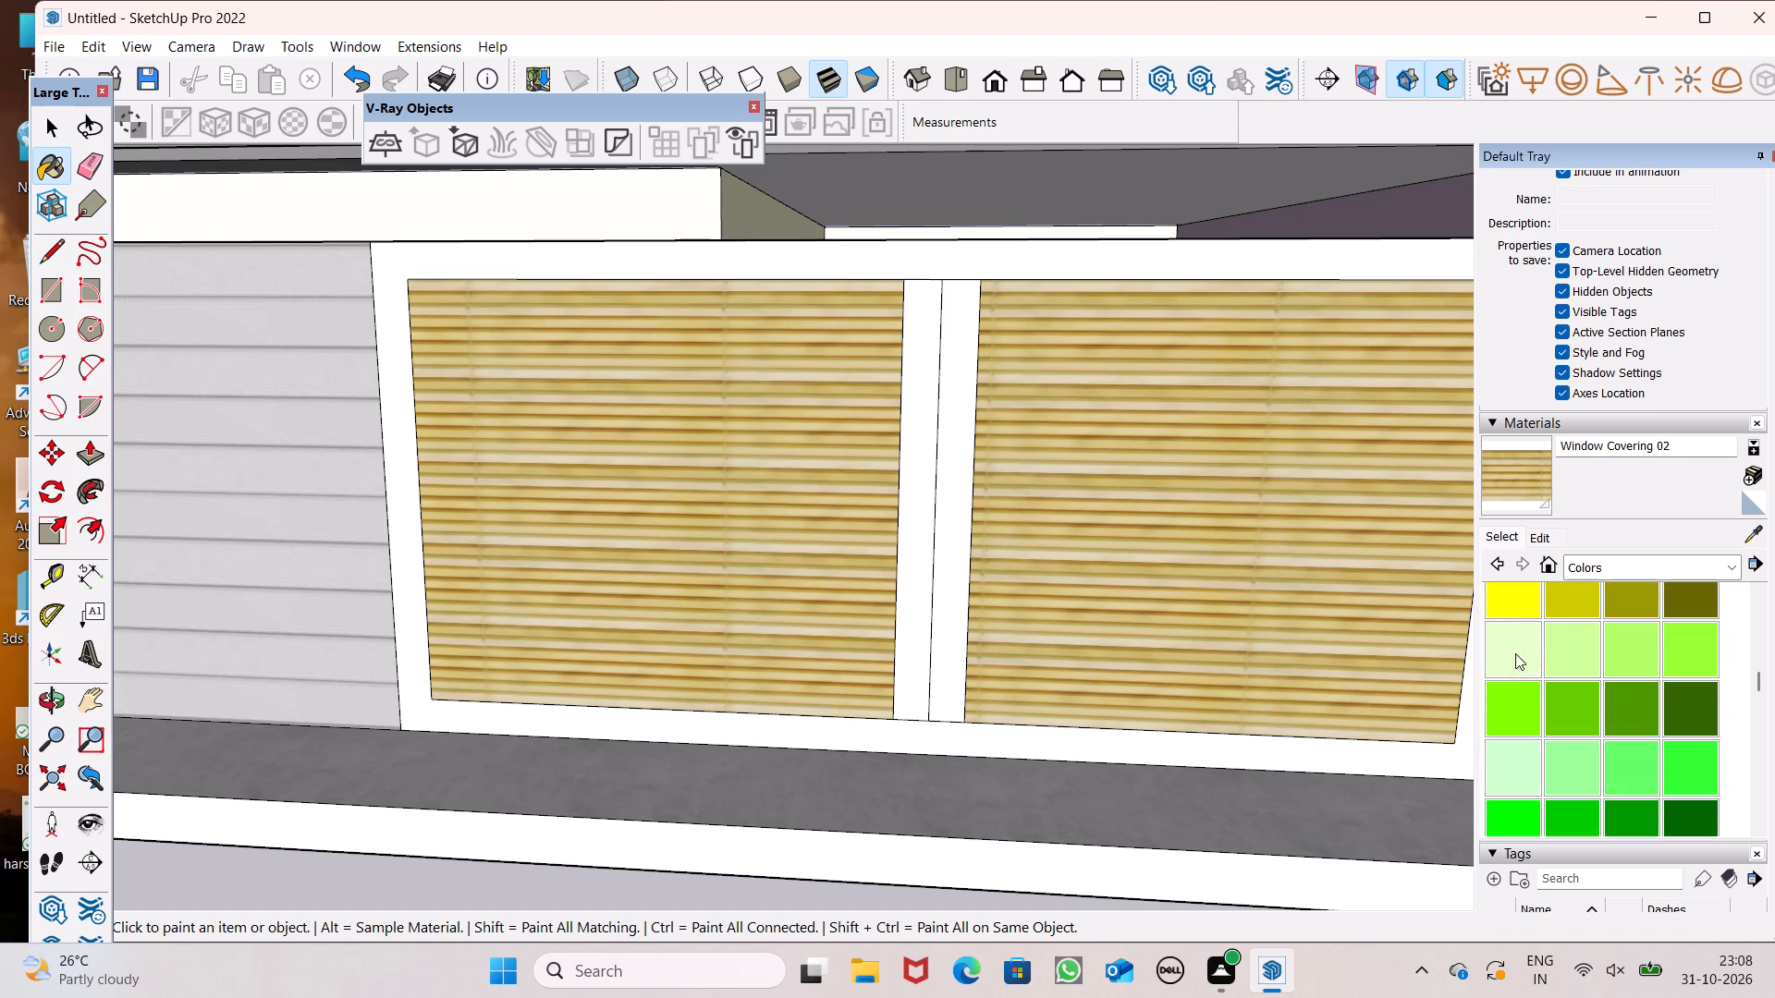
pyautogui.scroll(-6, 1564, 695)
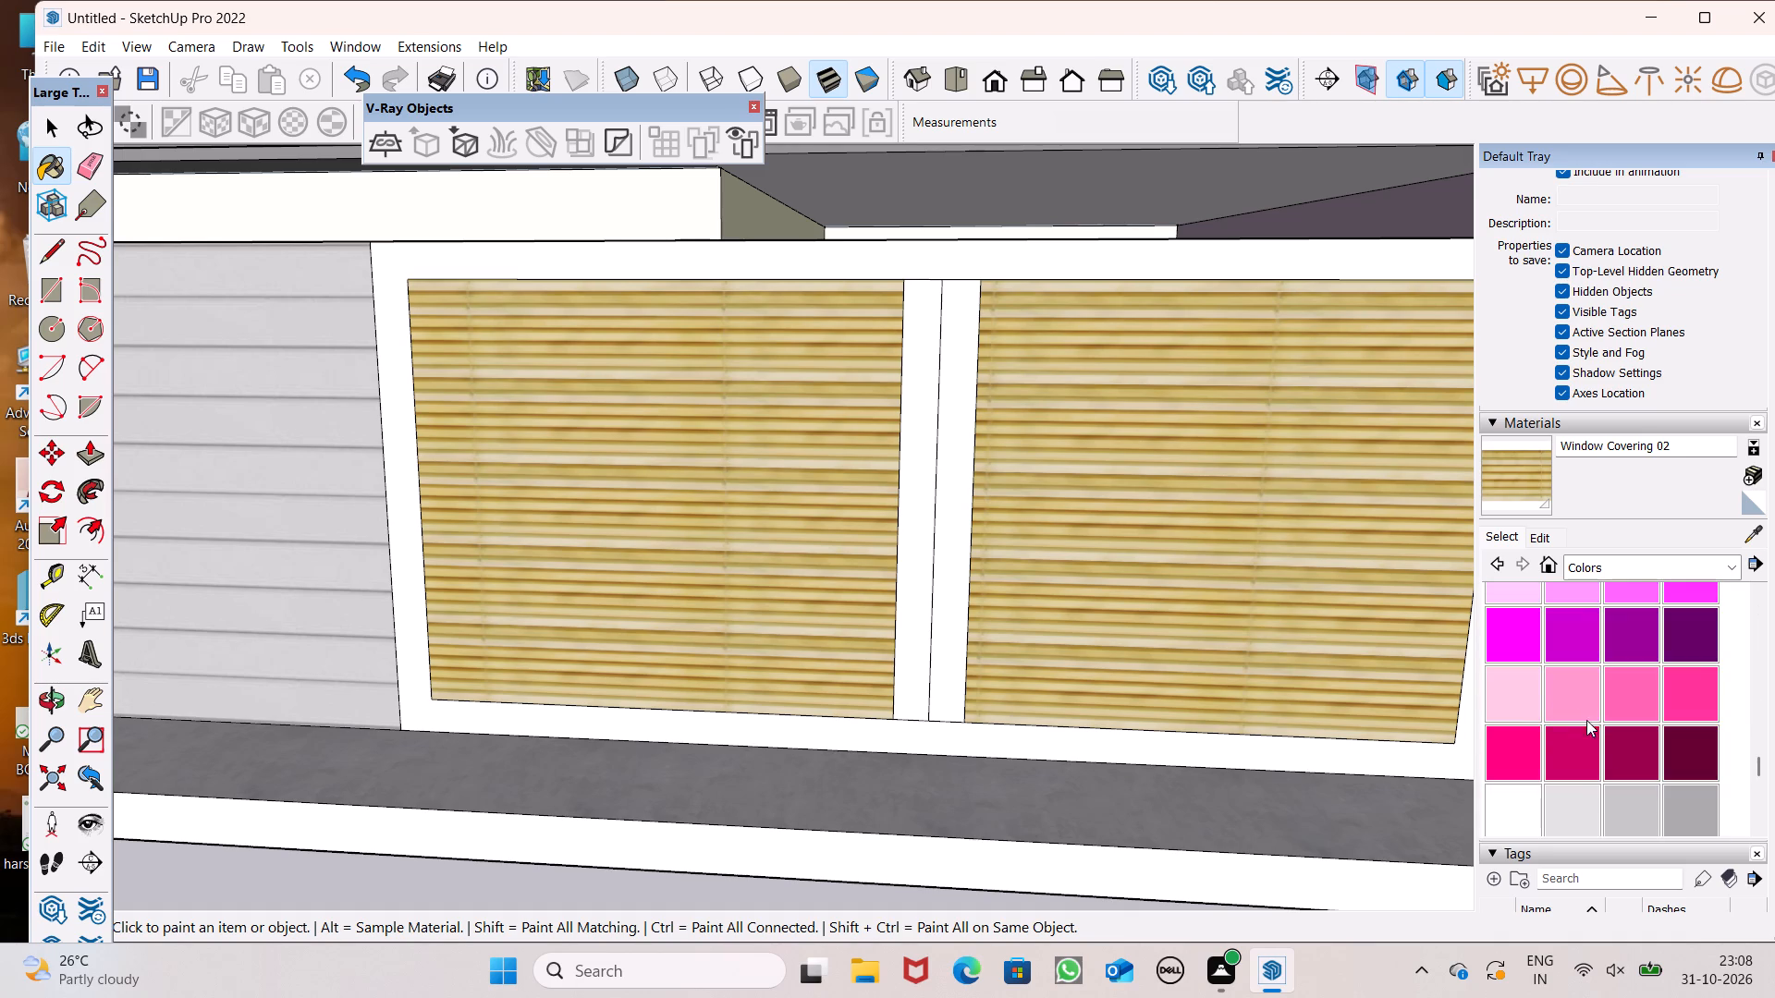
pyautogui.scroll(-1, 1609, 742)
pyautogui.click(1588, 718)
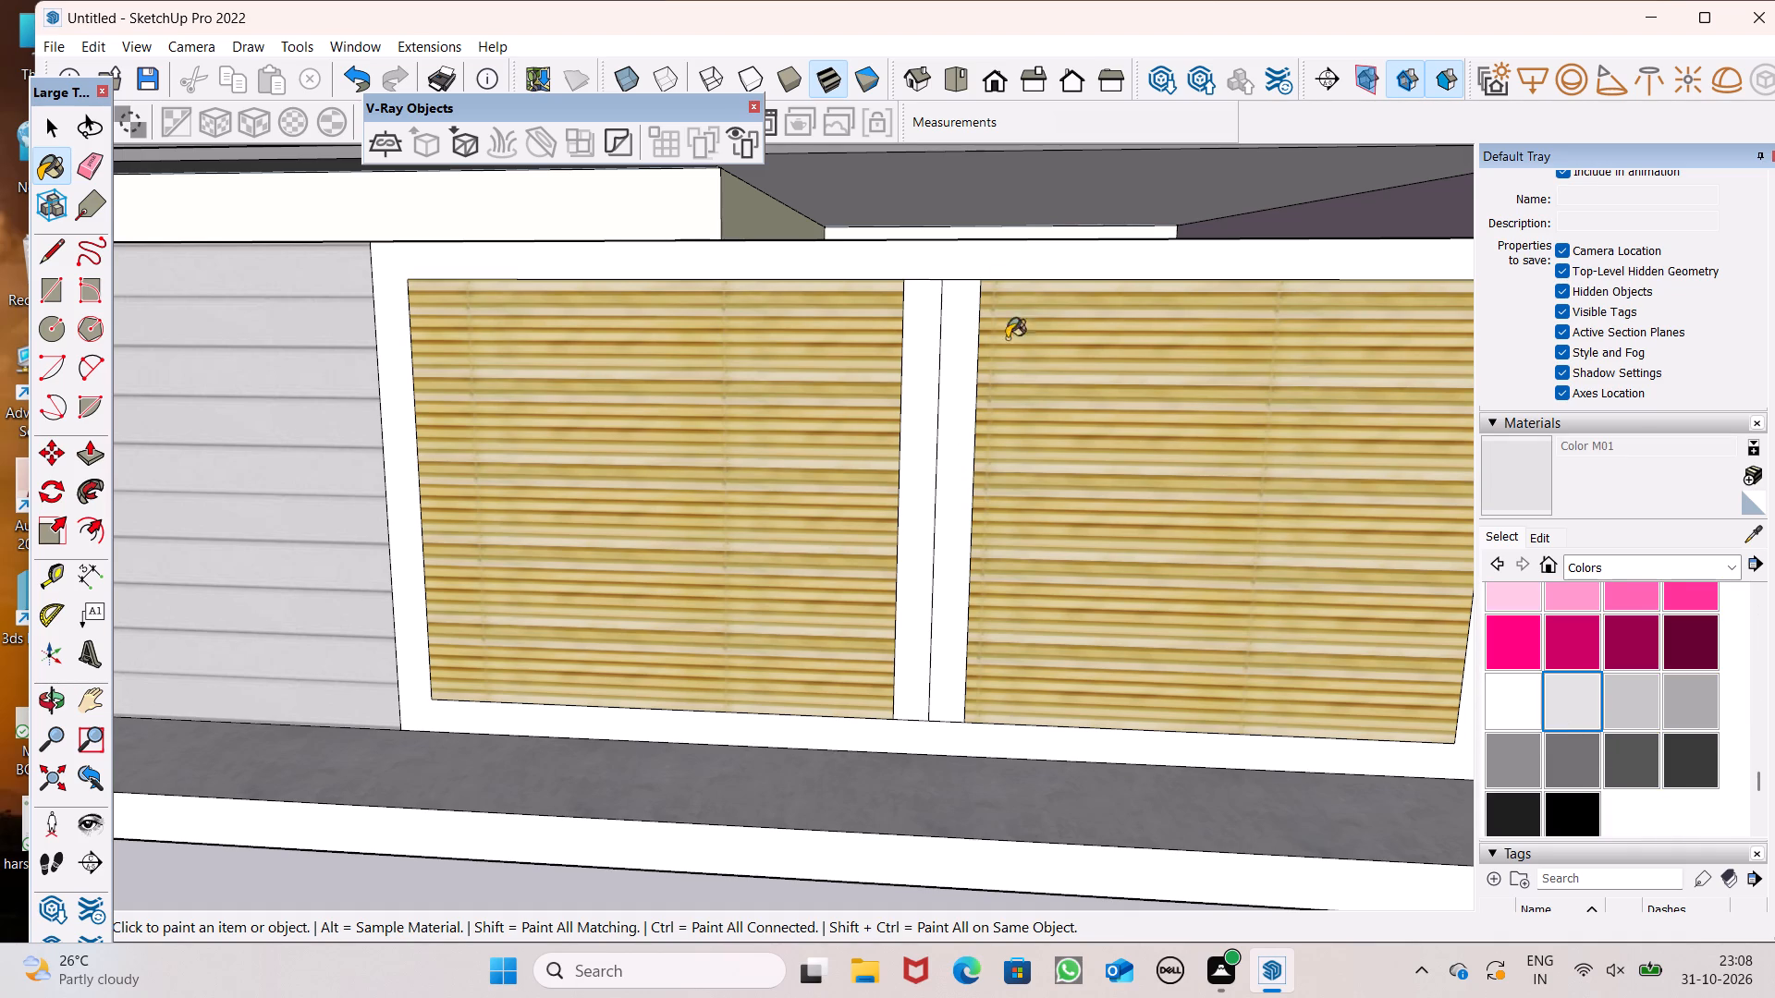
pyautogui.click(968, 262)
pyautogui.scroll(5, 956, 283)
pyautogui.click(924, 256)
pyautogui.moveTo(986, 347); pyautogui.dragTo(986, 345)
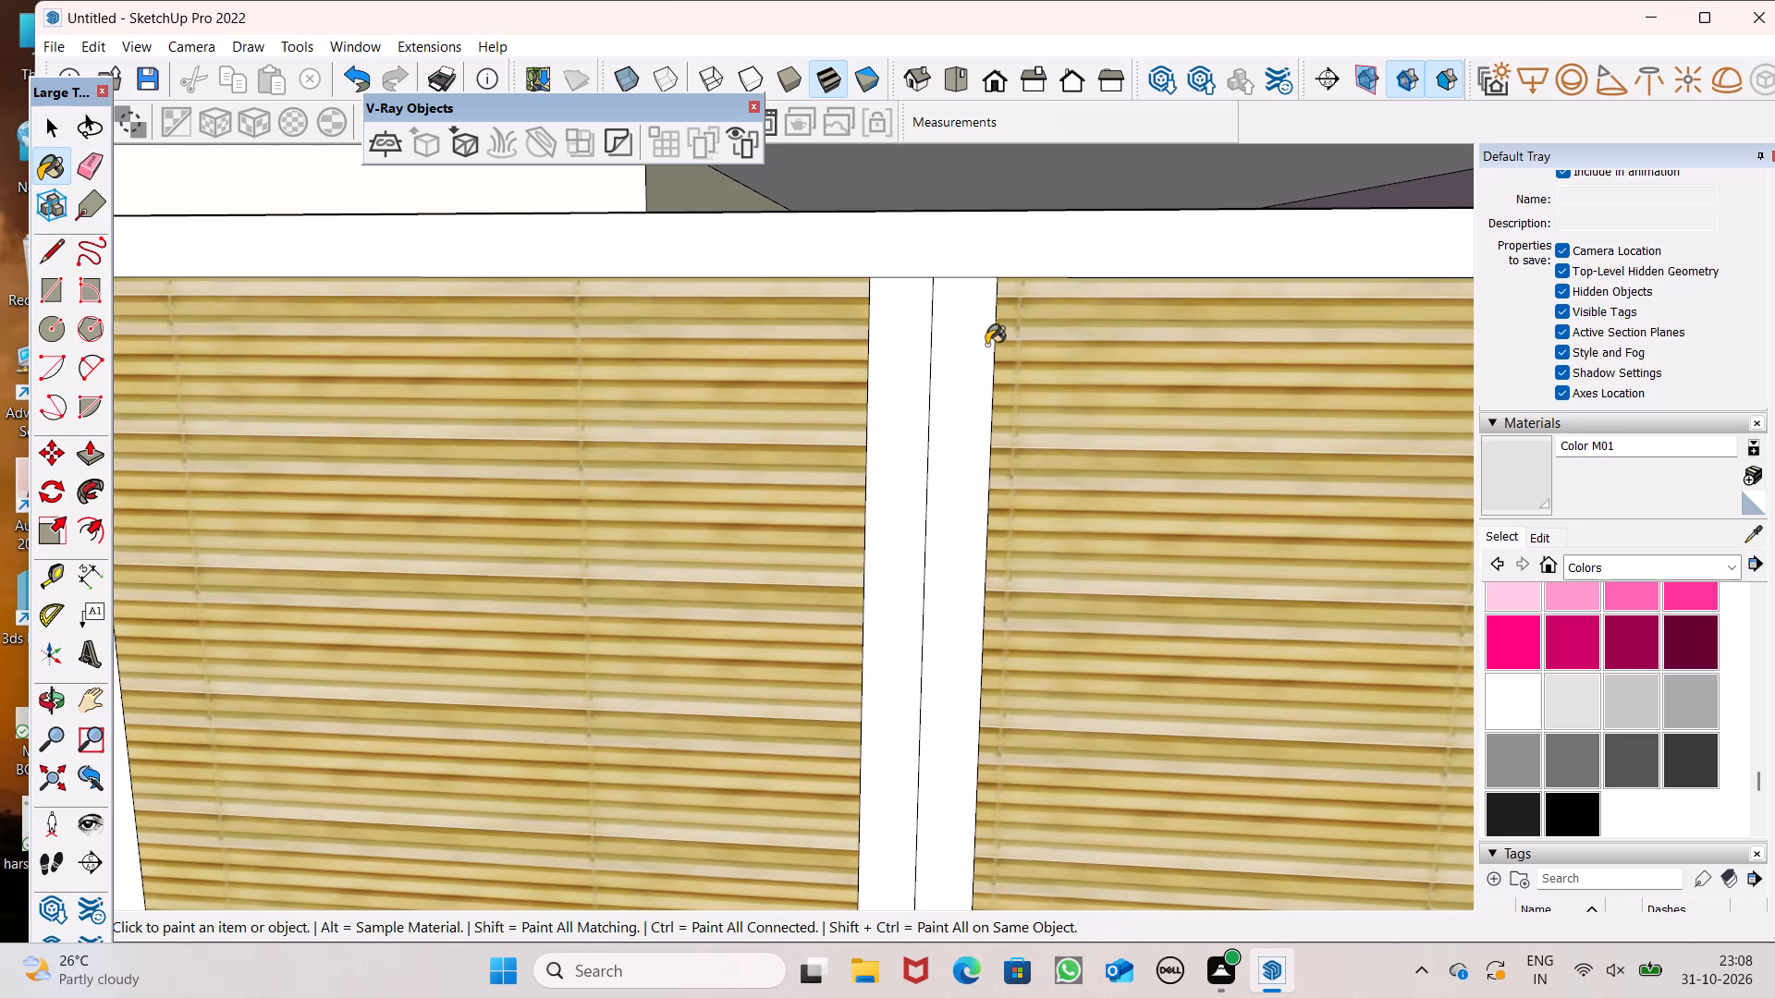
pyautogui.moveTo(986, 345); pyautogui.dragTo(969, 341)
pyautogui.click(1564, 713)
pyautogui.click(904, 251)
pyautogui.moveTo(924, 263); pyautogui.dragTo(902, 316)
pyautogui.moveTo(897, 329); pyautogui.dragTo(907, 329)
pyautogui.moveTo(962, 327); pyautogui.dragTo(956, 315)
# Paint the gate's border frame and both centre strips with the grey Color M05 from the Colors collection.
pyautogui.scroll(-7, 900, 262)
pyautogui.moveTo(885, 329); pyautogui.dragTo(716, 586, button='middle')
pyautogui.scroll(-6, 683, 458)
pyautogui.moveTo(759, 666); pyautogui.dragTo(715, 474, button='middle')
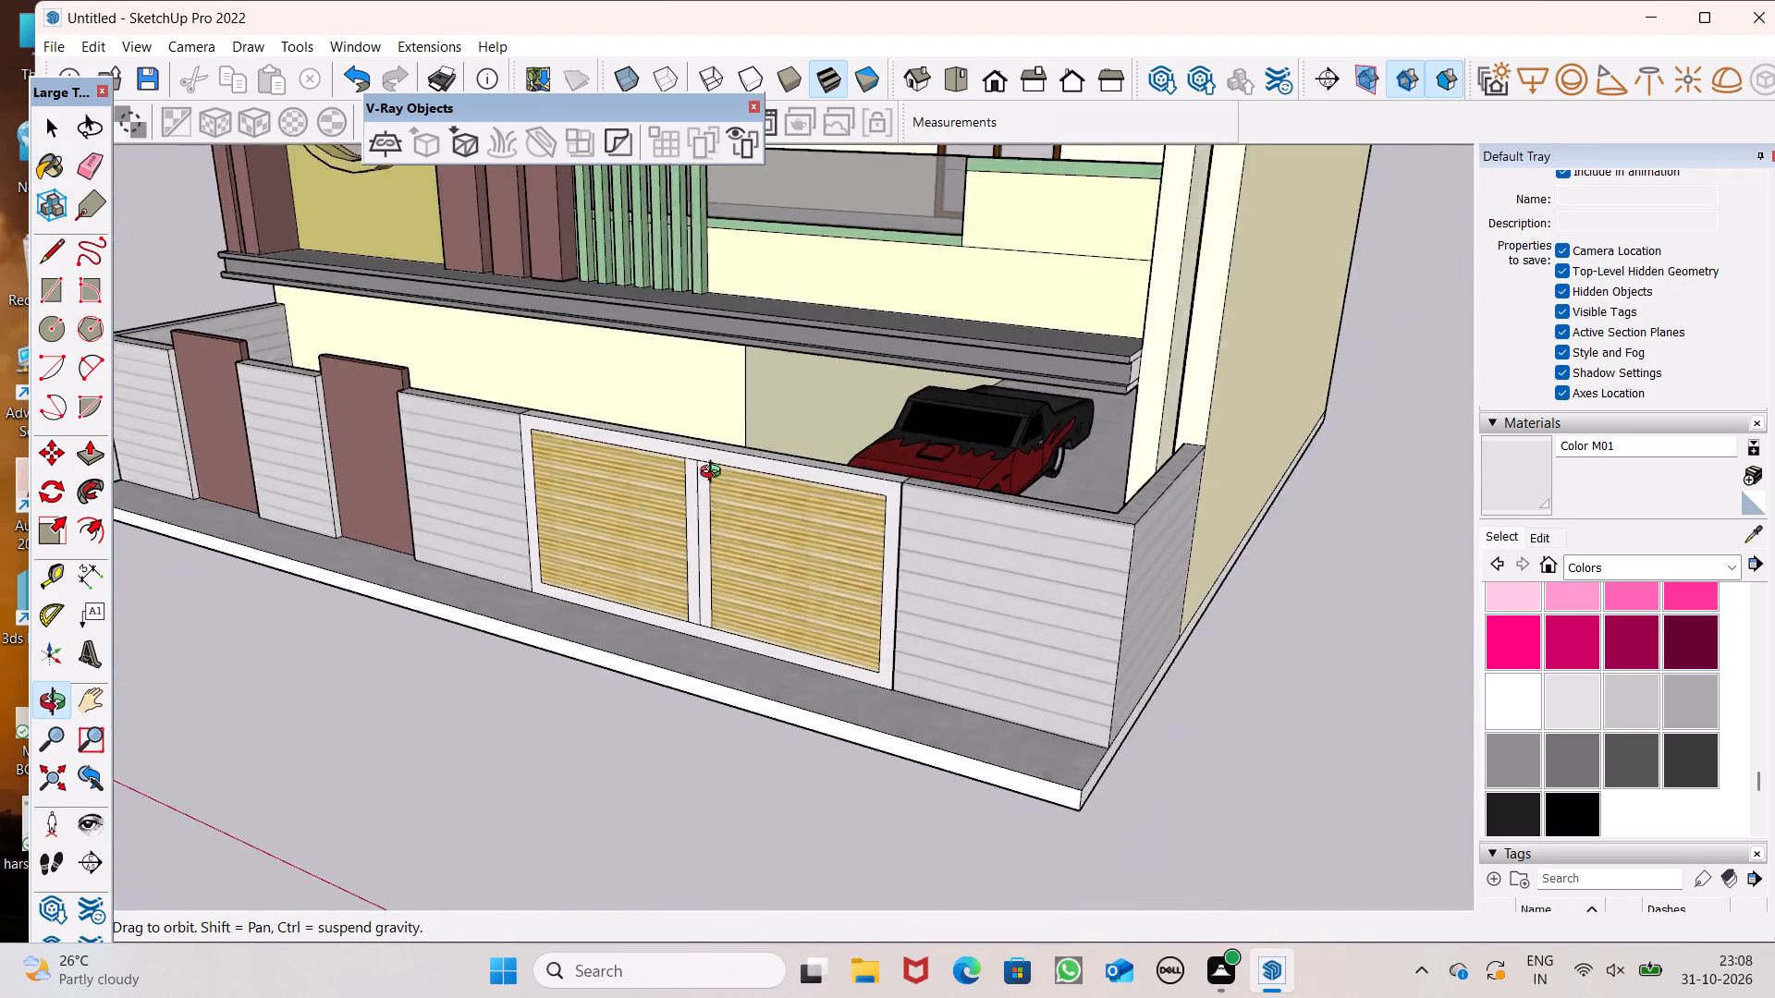
pyautogui.moveTo(715, 474); pyautogui.dragTo(1228, 274, button='middle')
pyautogui.scroll(1, 1245, 272)
pyautogui.scroll(-1, 759, 398)
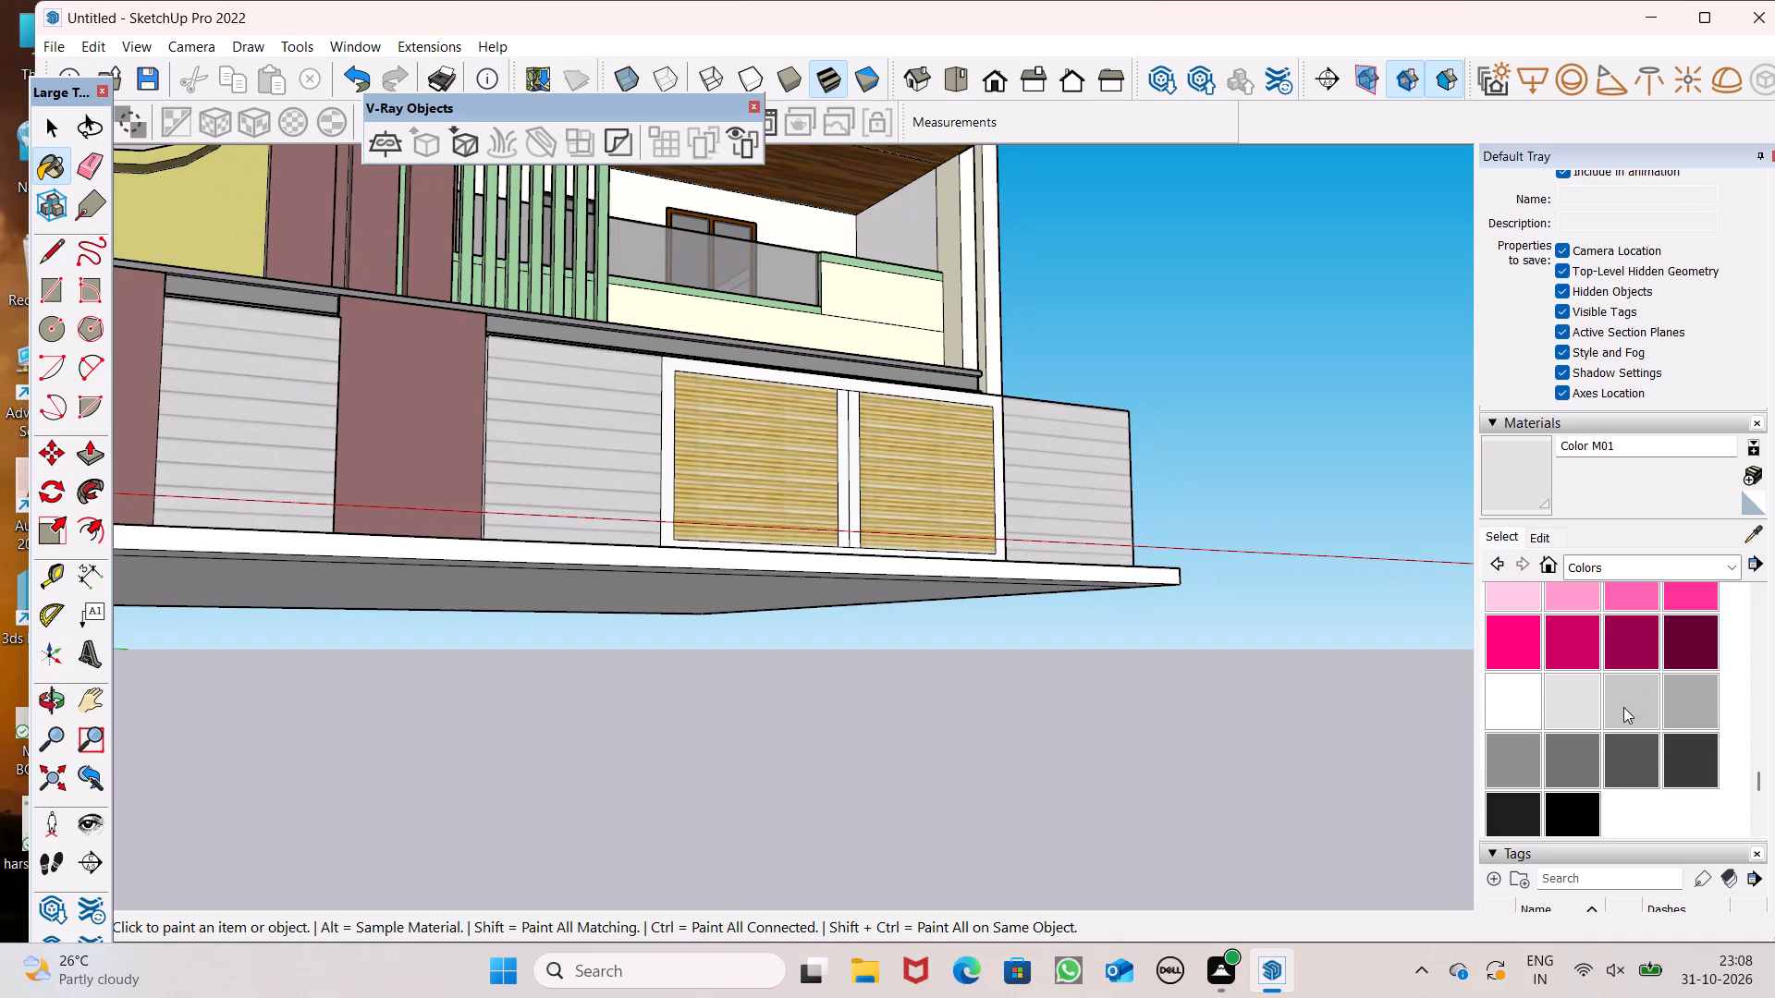
pyautogui.click(1561, 751)
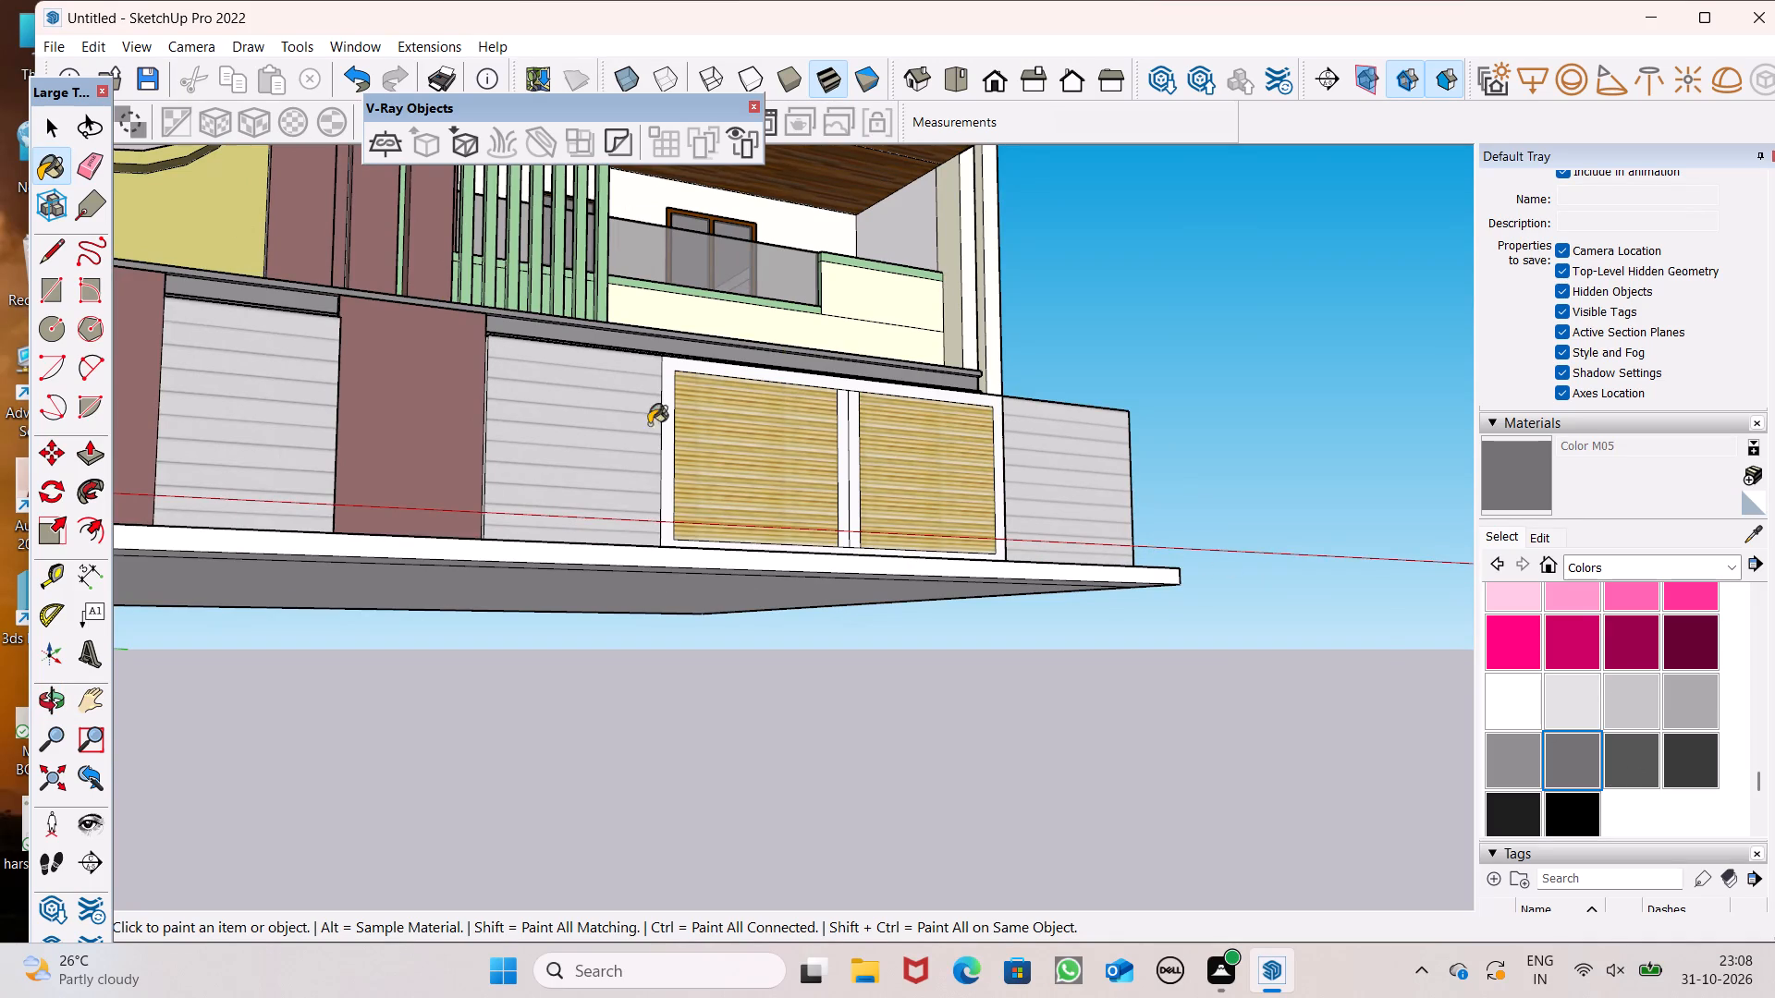
pyautogui.scroll(5, 612, 415)
pyautogui.scroll(6, 803, 363)
pyautogui.click(674, 322)
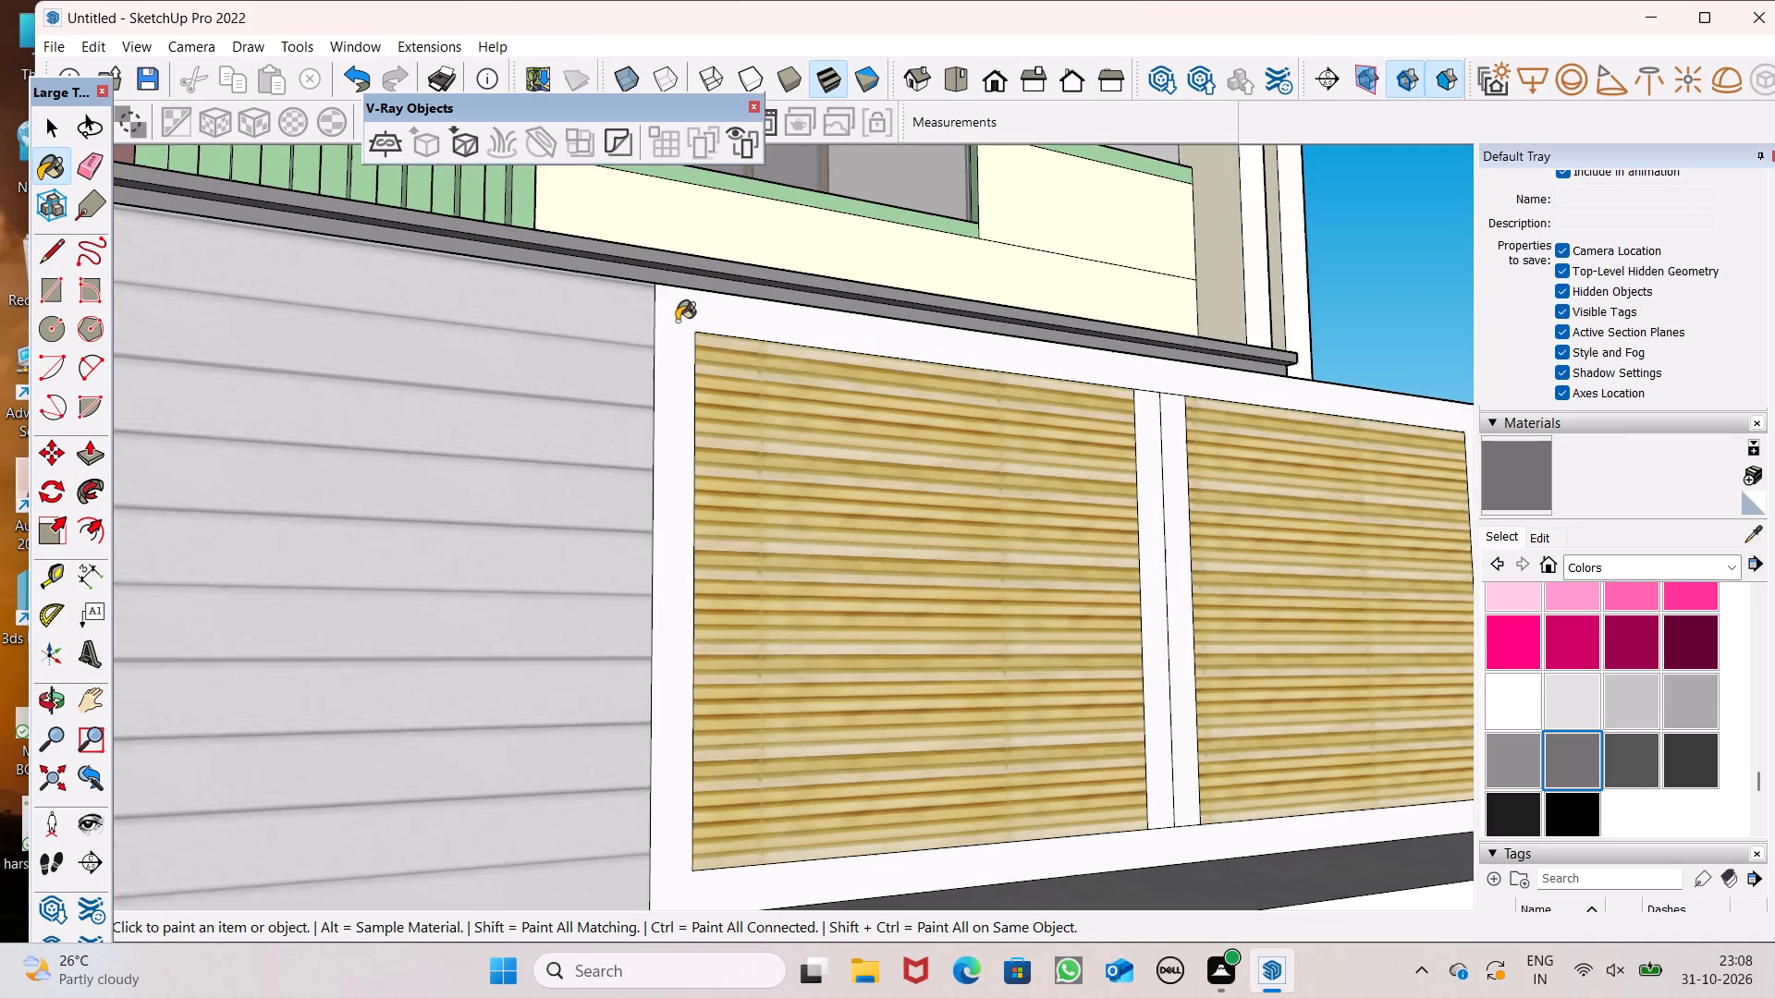
pyautogui.scroll(-5, 671, 317)
pyautogui.moveTo(769, 381); pyautogui.dragTo(474, 554, button='middle')
pyautogui.scroll(5, 728, 602)
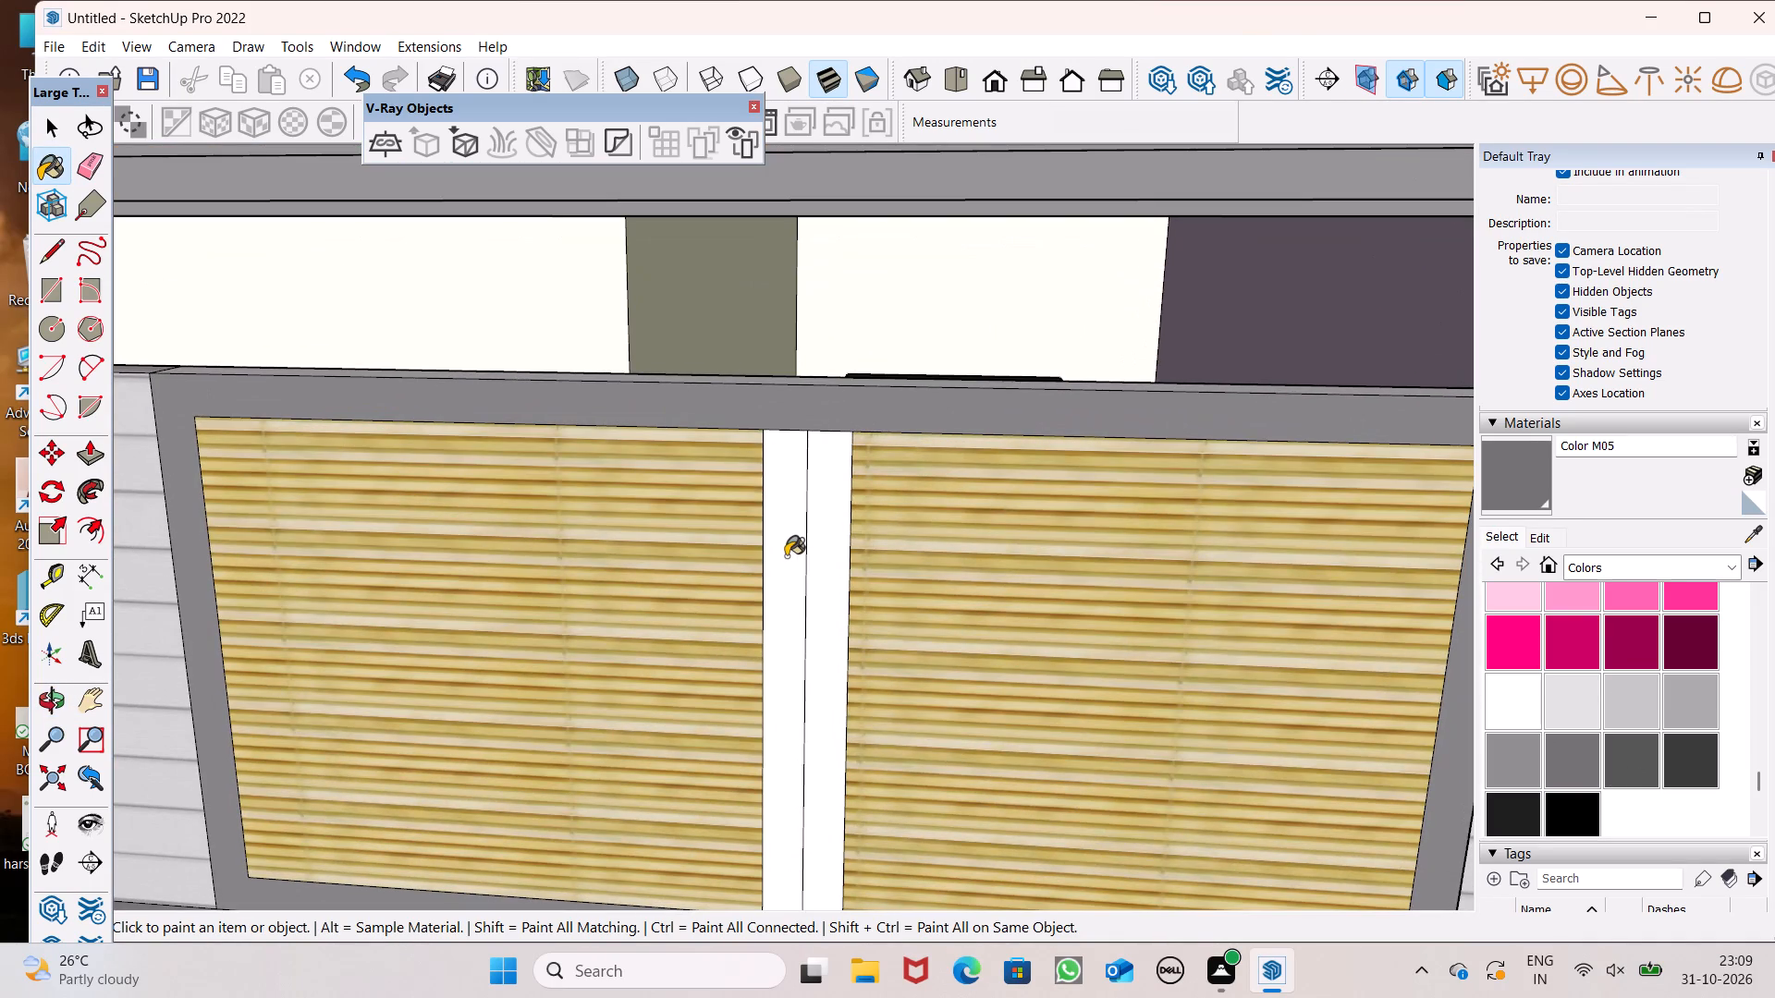
pyautogui.moveTo(786, 556); pyautogui.dragTo(802, 555)
pyautogui.moveTo(851, 543); pyautogui.dragTo(840, 536)
# Examine the painted gate, the driveway and the whole front elevation from different angles and distances.
pyautogui.scroll(-14, 874, 474)
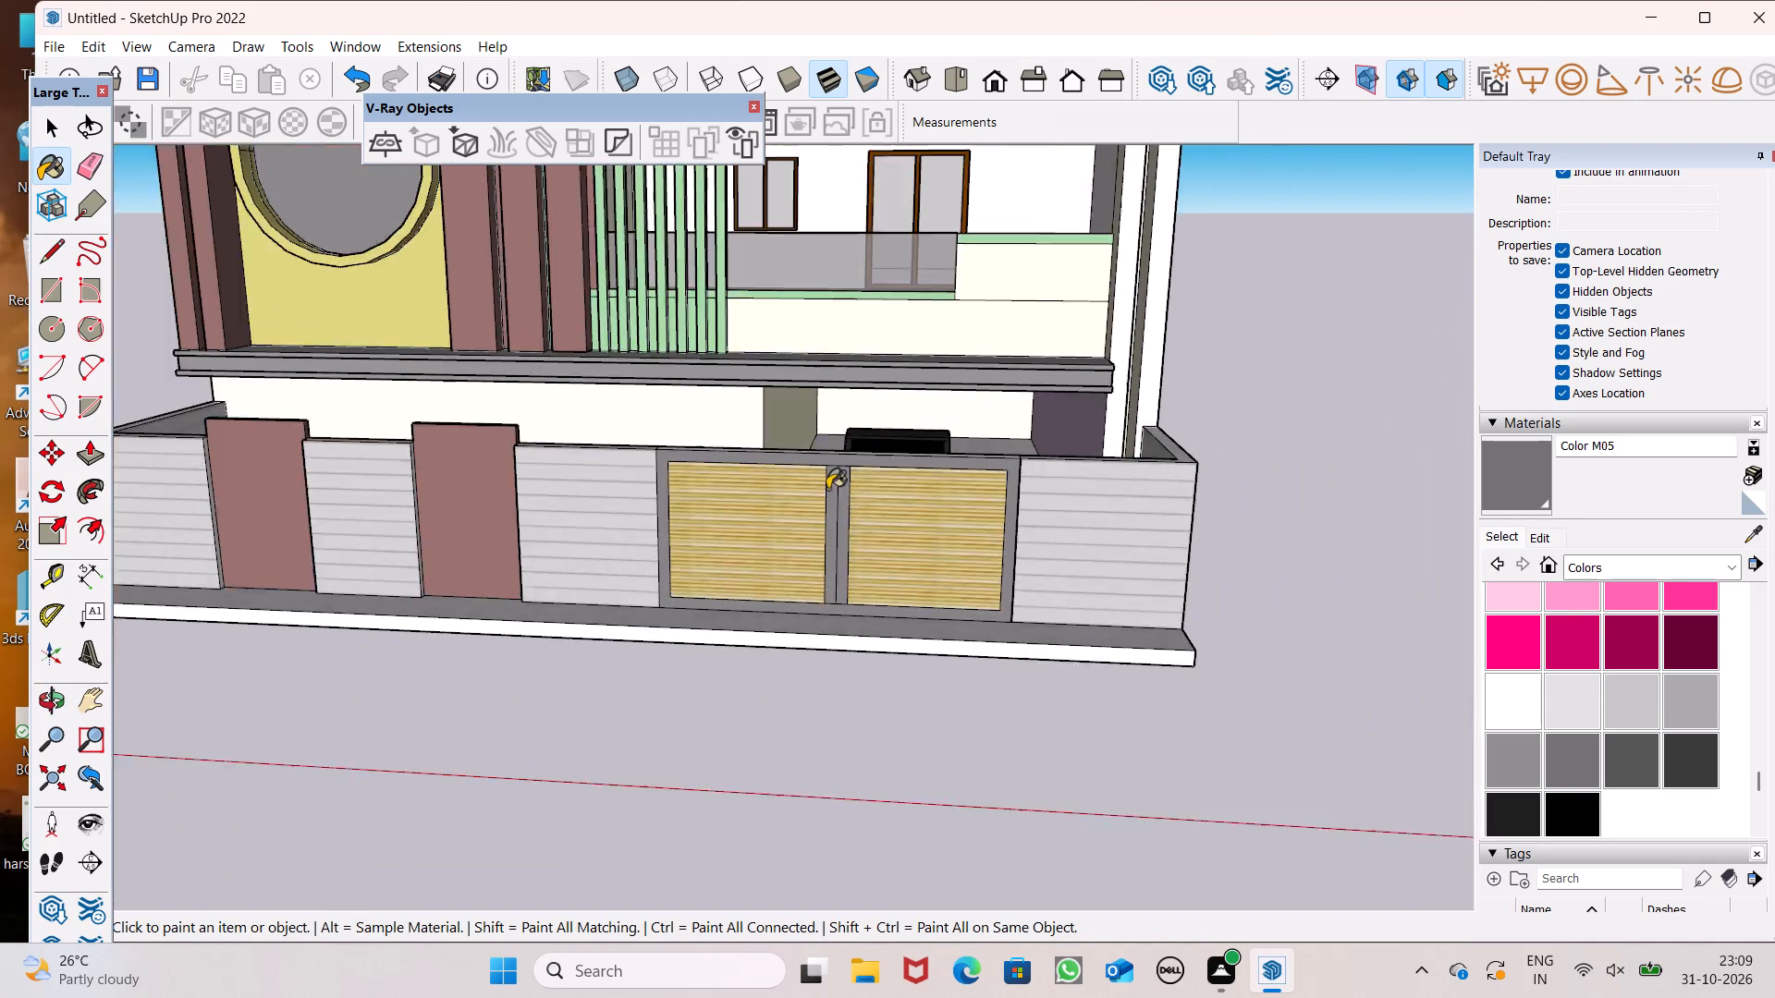
pyautogui.moveTo(981, 551); pyautogui.dragTo(900, 651, button='middle')
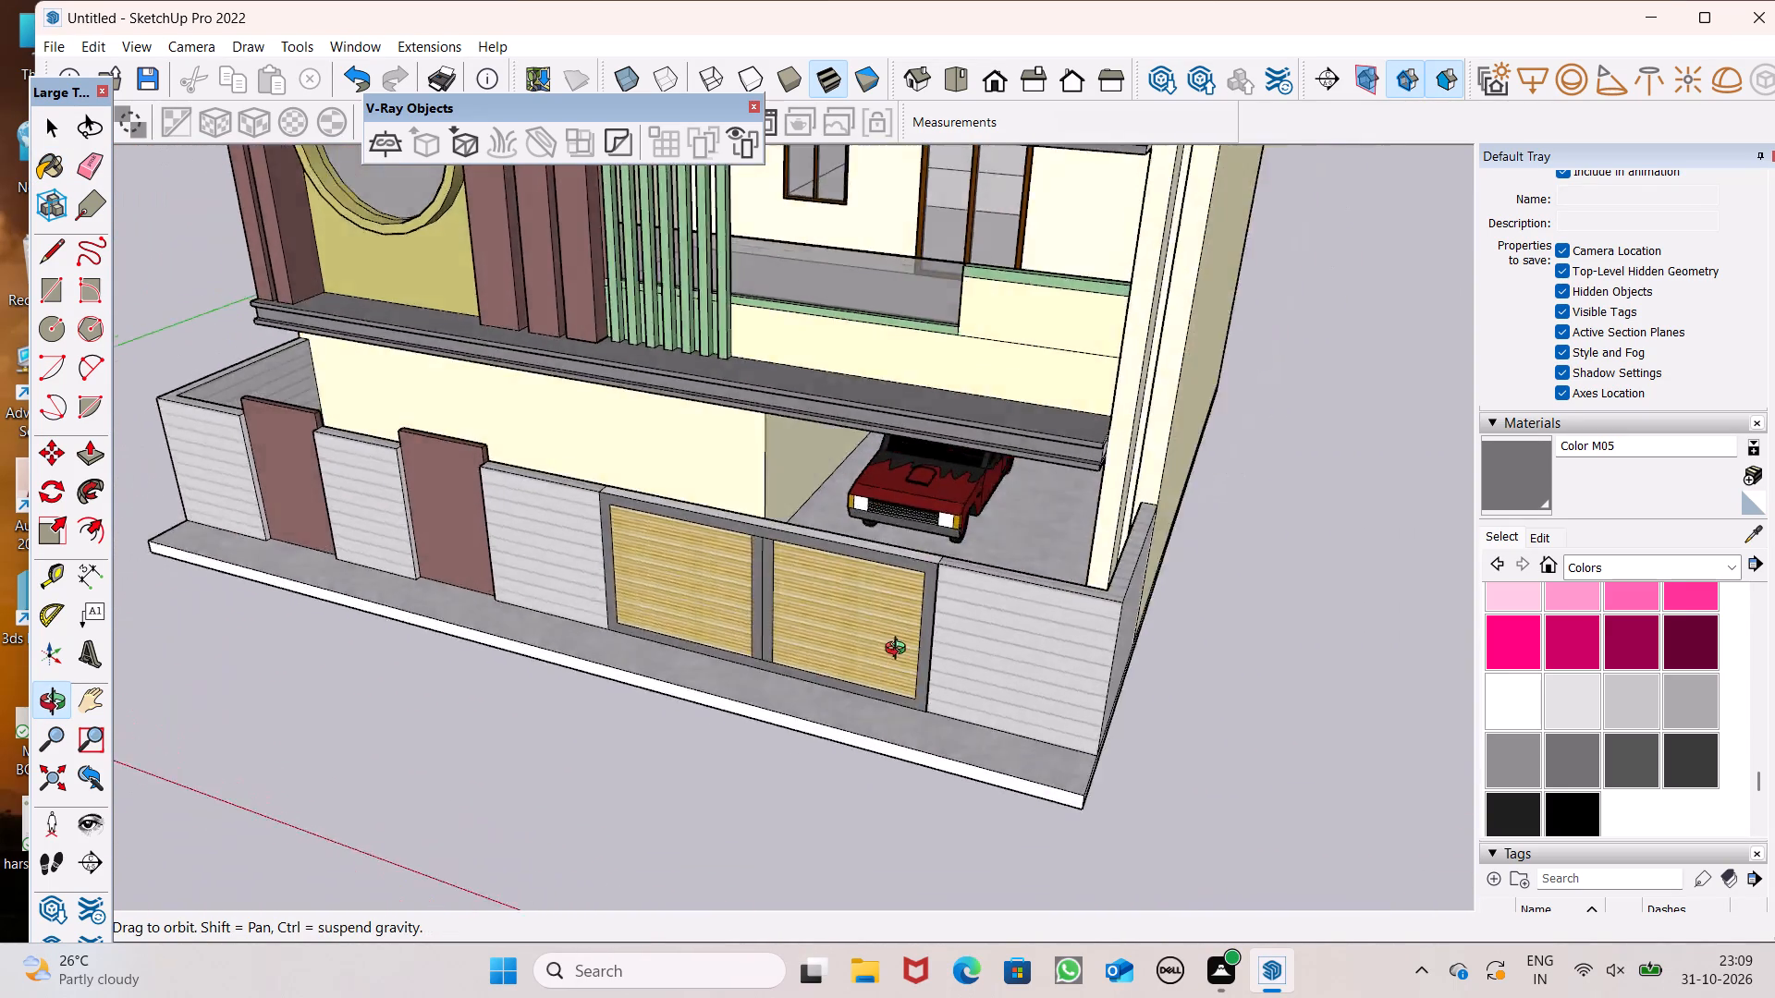
pyautogui.moveTo(900, 651); pyautogui.dragTo(1119, 482, button='middle')
pyautogui.scroll(1, 1114, 482)
pyautogui.scroll(-4, 1093, 580)
pyautogui.scroll(-6, 1008, 667)
pyautogui.scroll(-4, 889, 658)
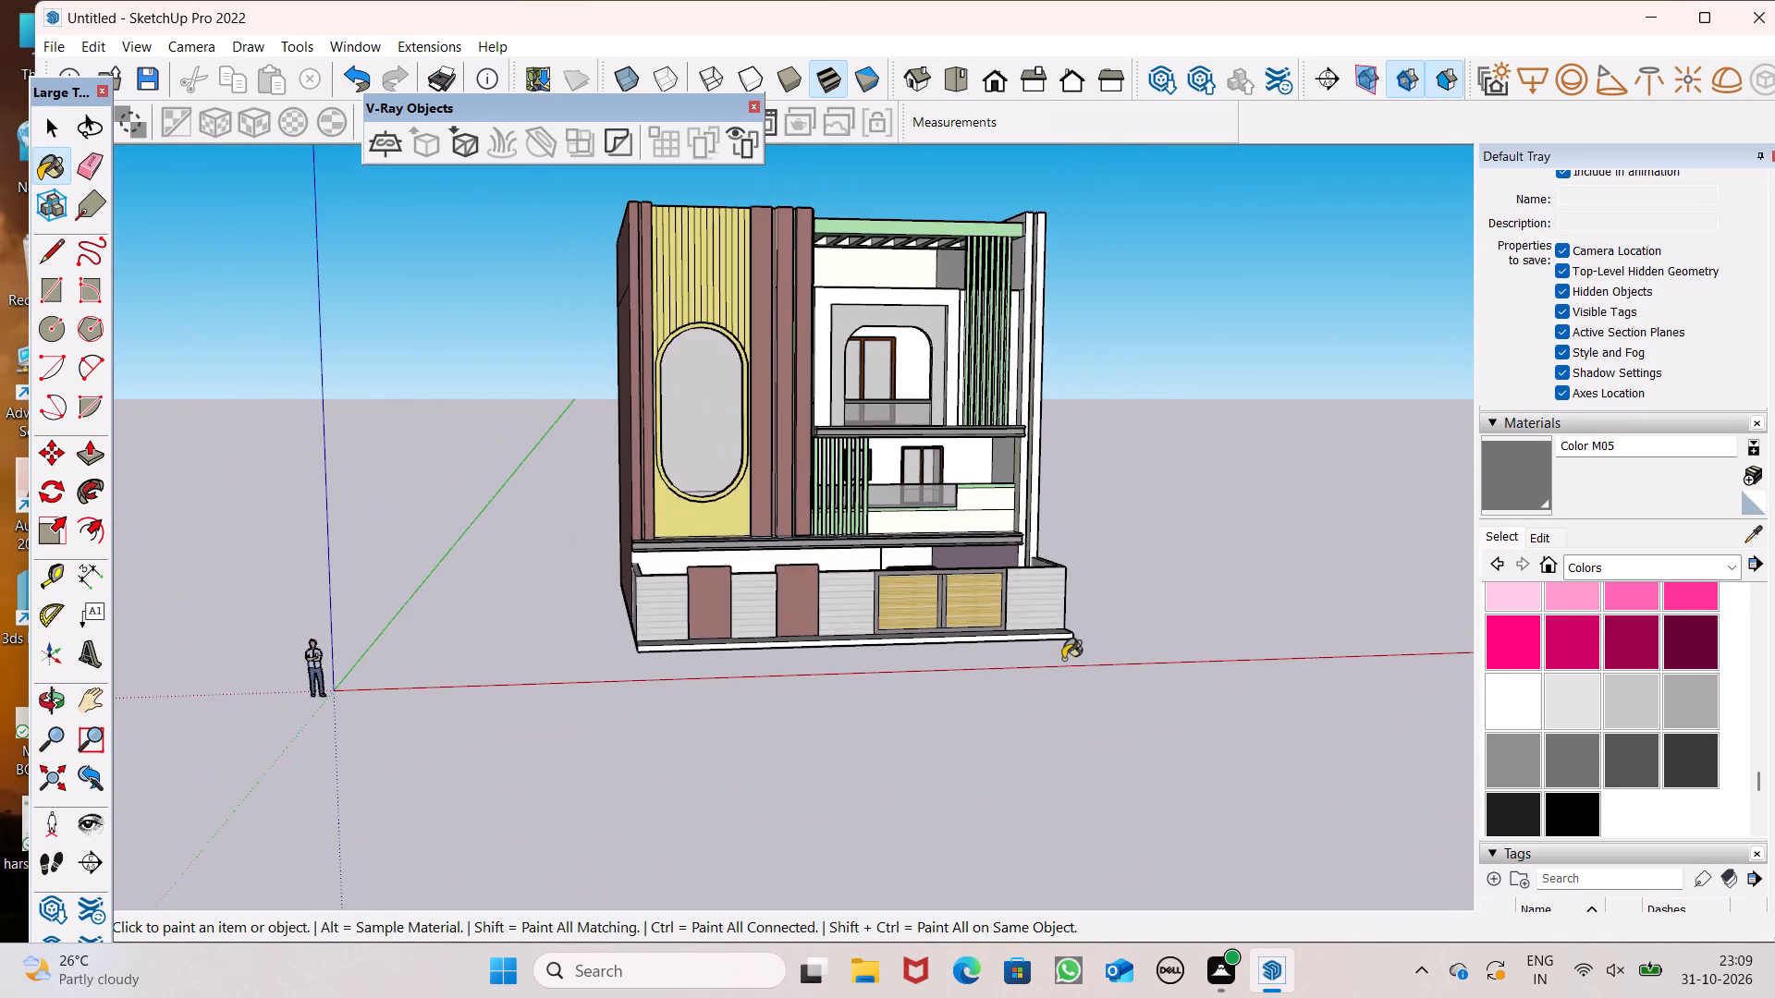
pyautogui.moveTo(1059, 660); pyautogui.dragTo(952, 698, button='middle')
pyautogui.scroll(2, 874, 443)
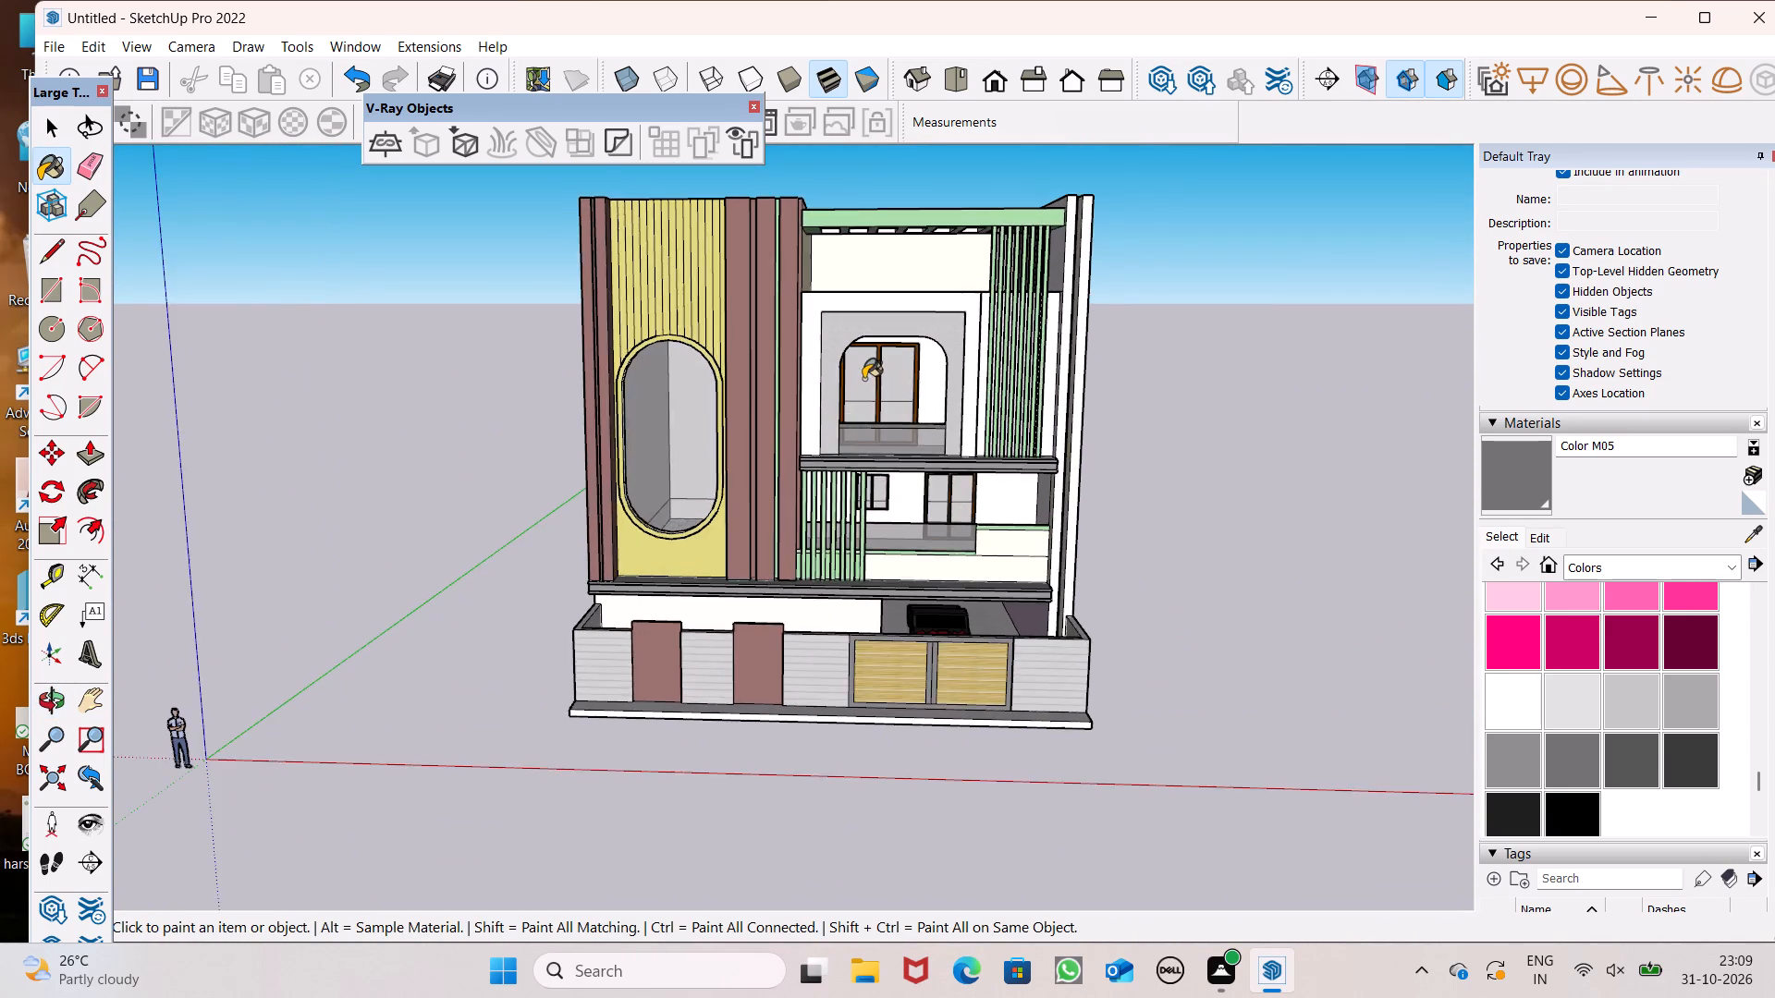
pyautogui.scroll(2, 863, 379)
pyautogui.scroll(-2, 868, 373)
pyautogui.middleClick(1056, 454)
pyautogui.scroll(1, 927, 270)
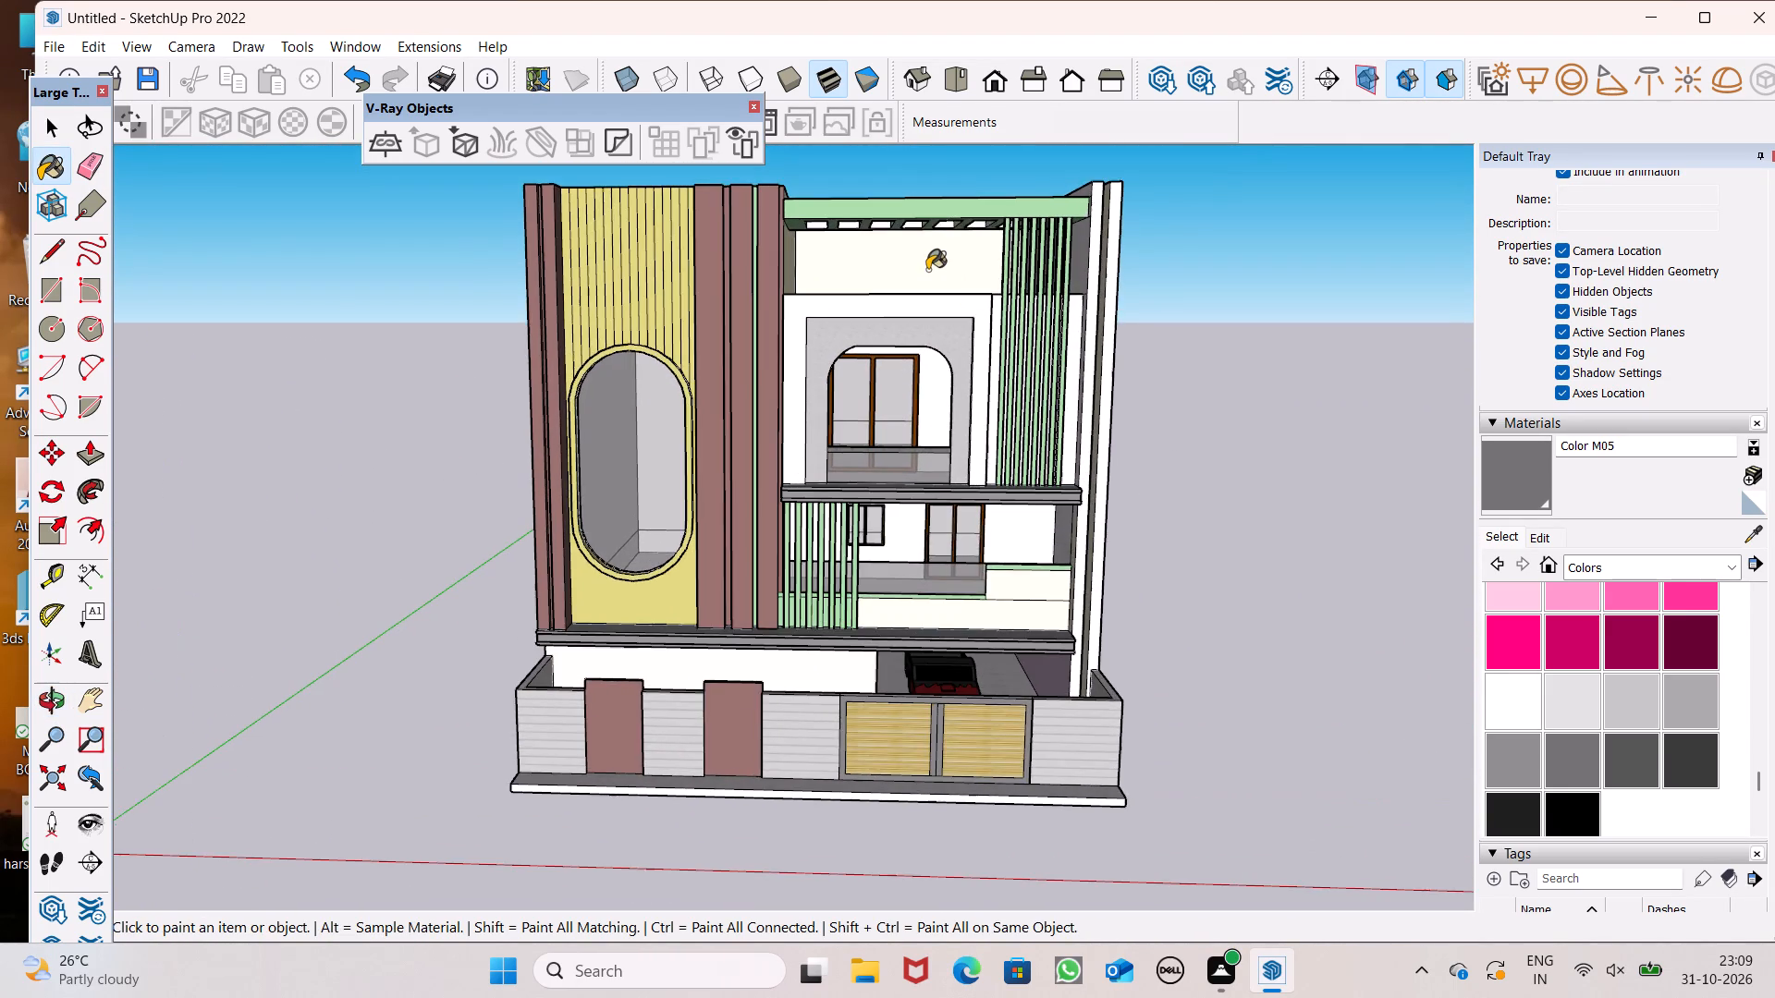
pyautogui.scroll(-1, 949, 324)
pyautogui.scroll(-1, 852, 347)
pyautogui.scroll(5, 968, 371)
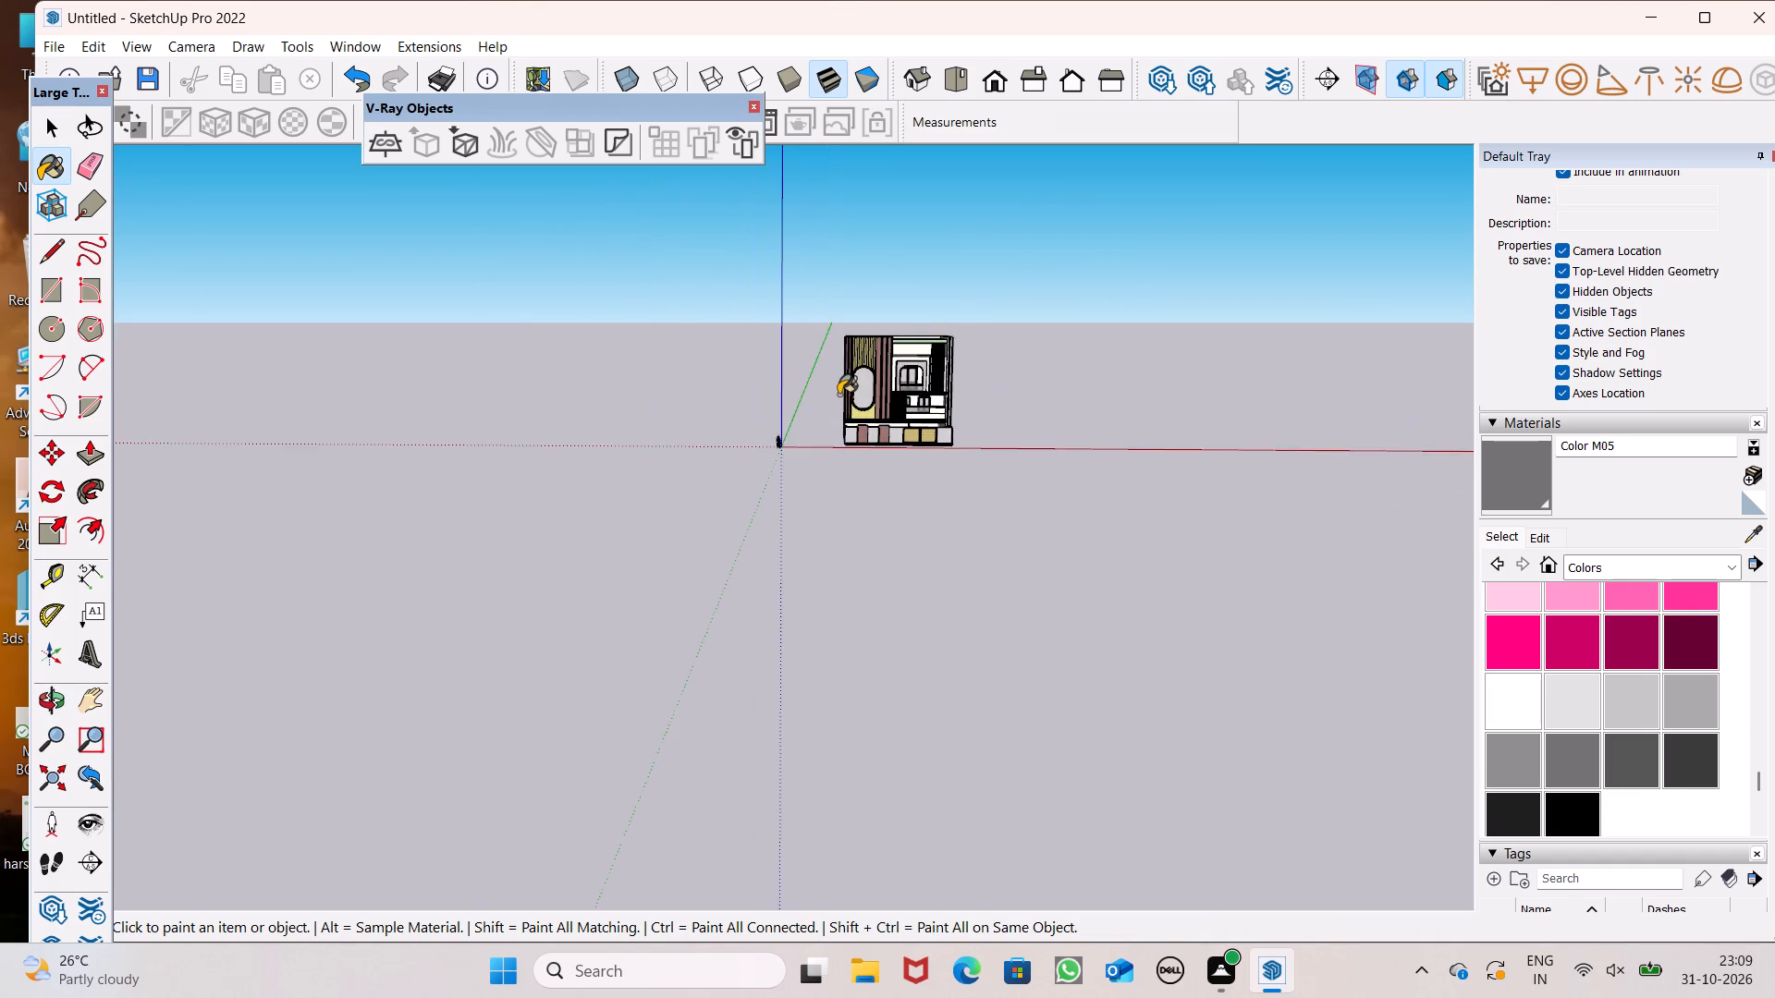
pyautogui.scroll(8, 837, 394)
pyautogui.scroll(7, 1008, 340)
pyautogui.press('space')
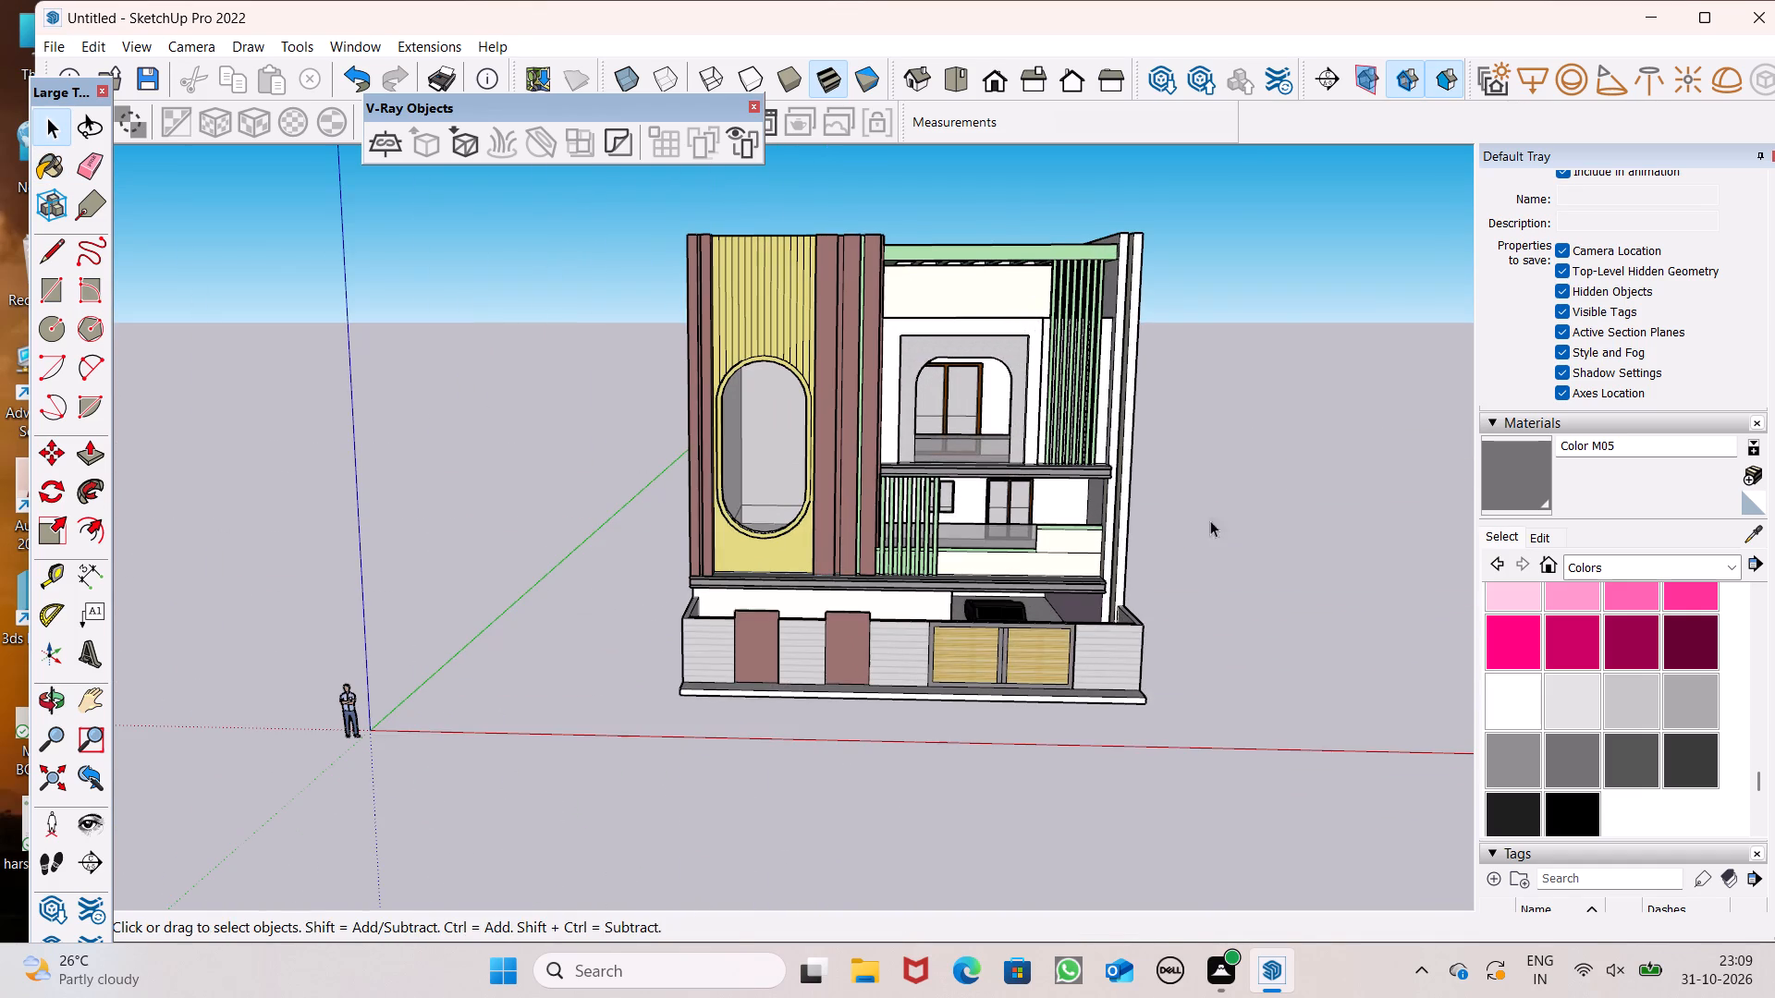
pyautogui.moveTo(1257, 516); pyautogui.dragTo(1252, 482, button='middle')
pyautogui.scroll(2, 1219, 410)
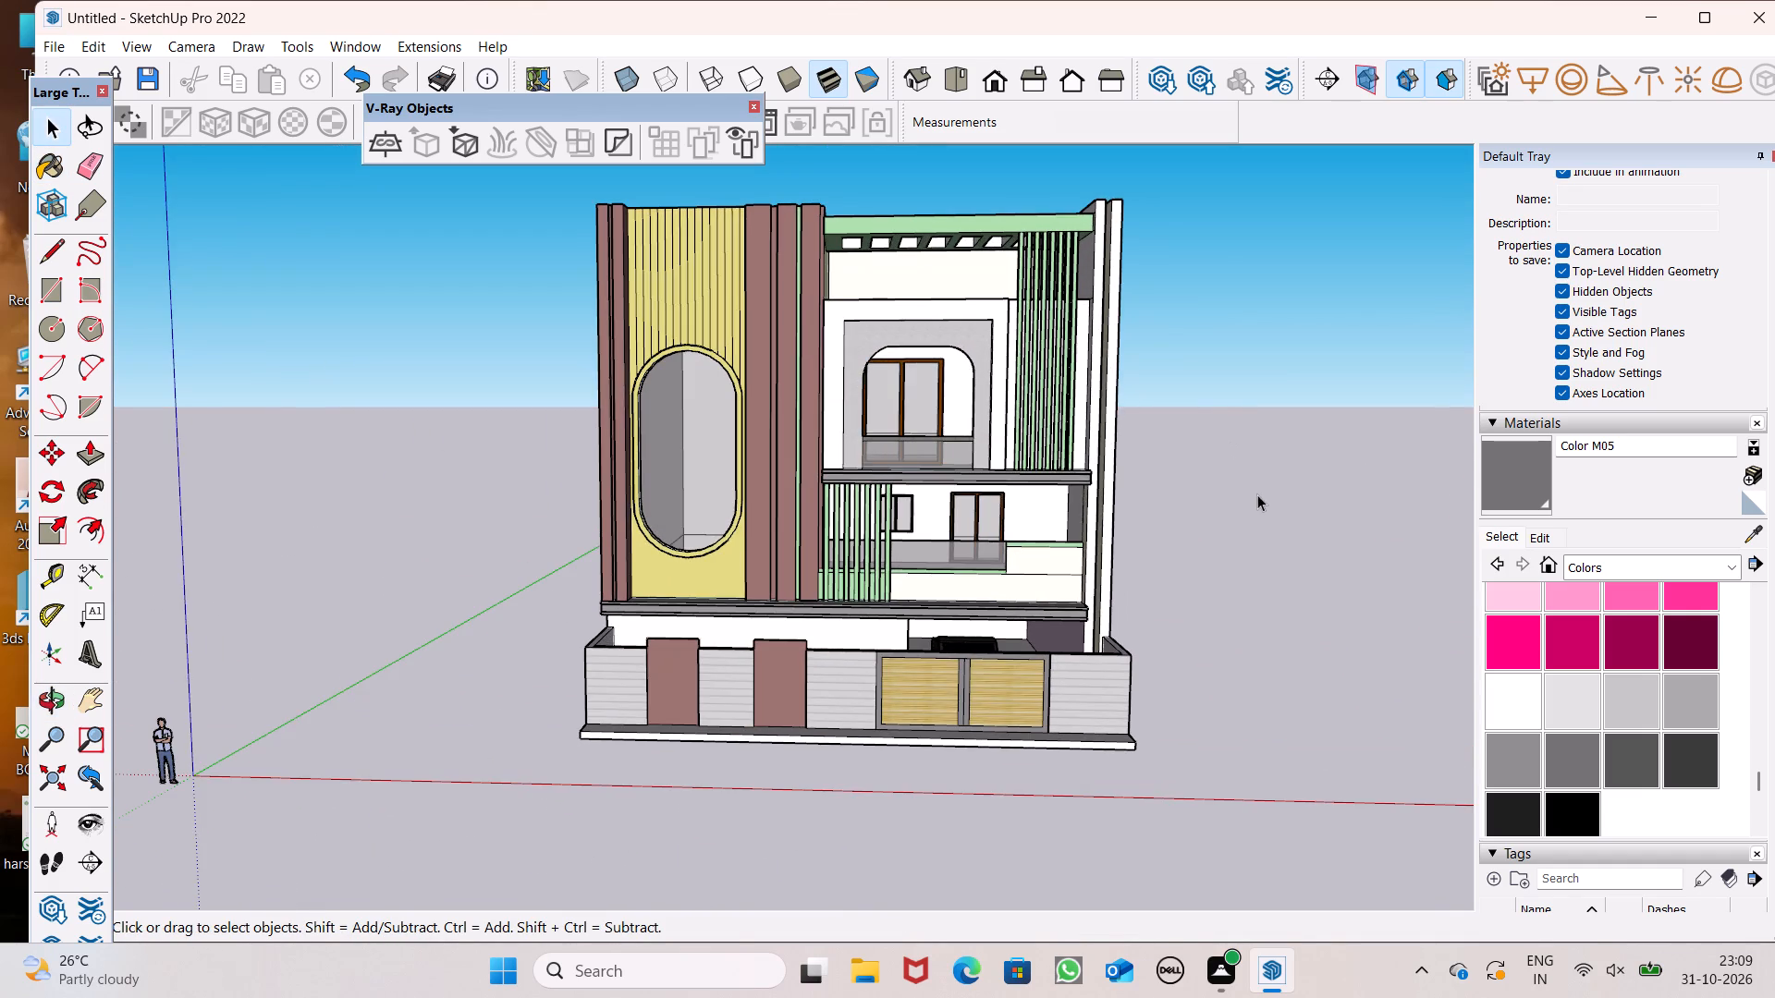
pyautogui.scroll(-1, 1257, 498)
pyautogui.moveTo(1270, 552); pyautogui.dragTo(1280, 565, button='middle')
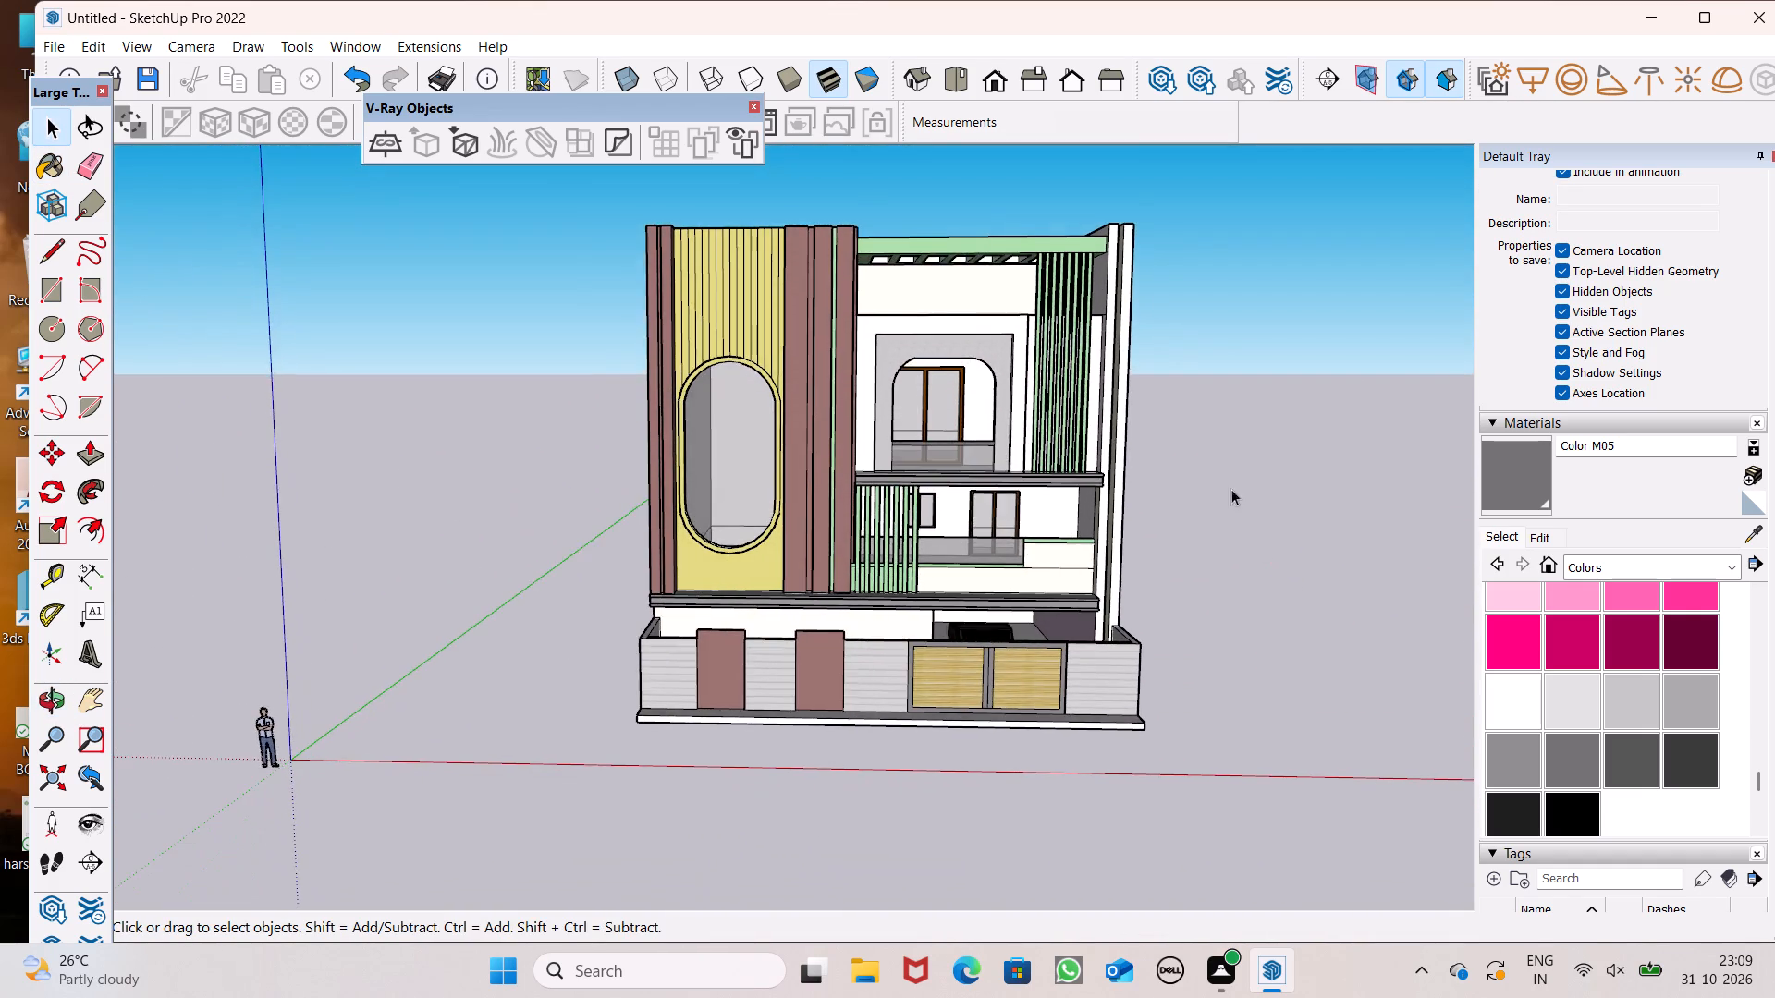
pyautogui.scroll(2, 1223, 475)
pyautogui.scroll(-1, 1223, 475)
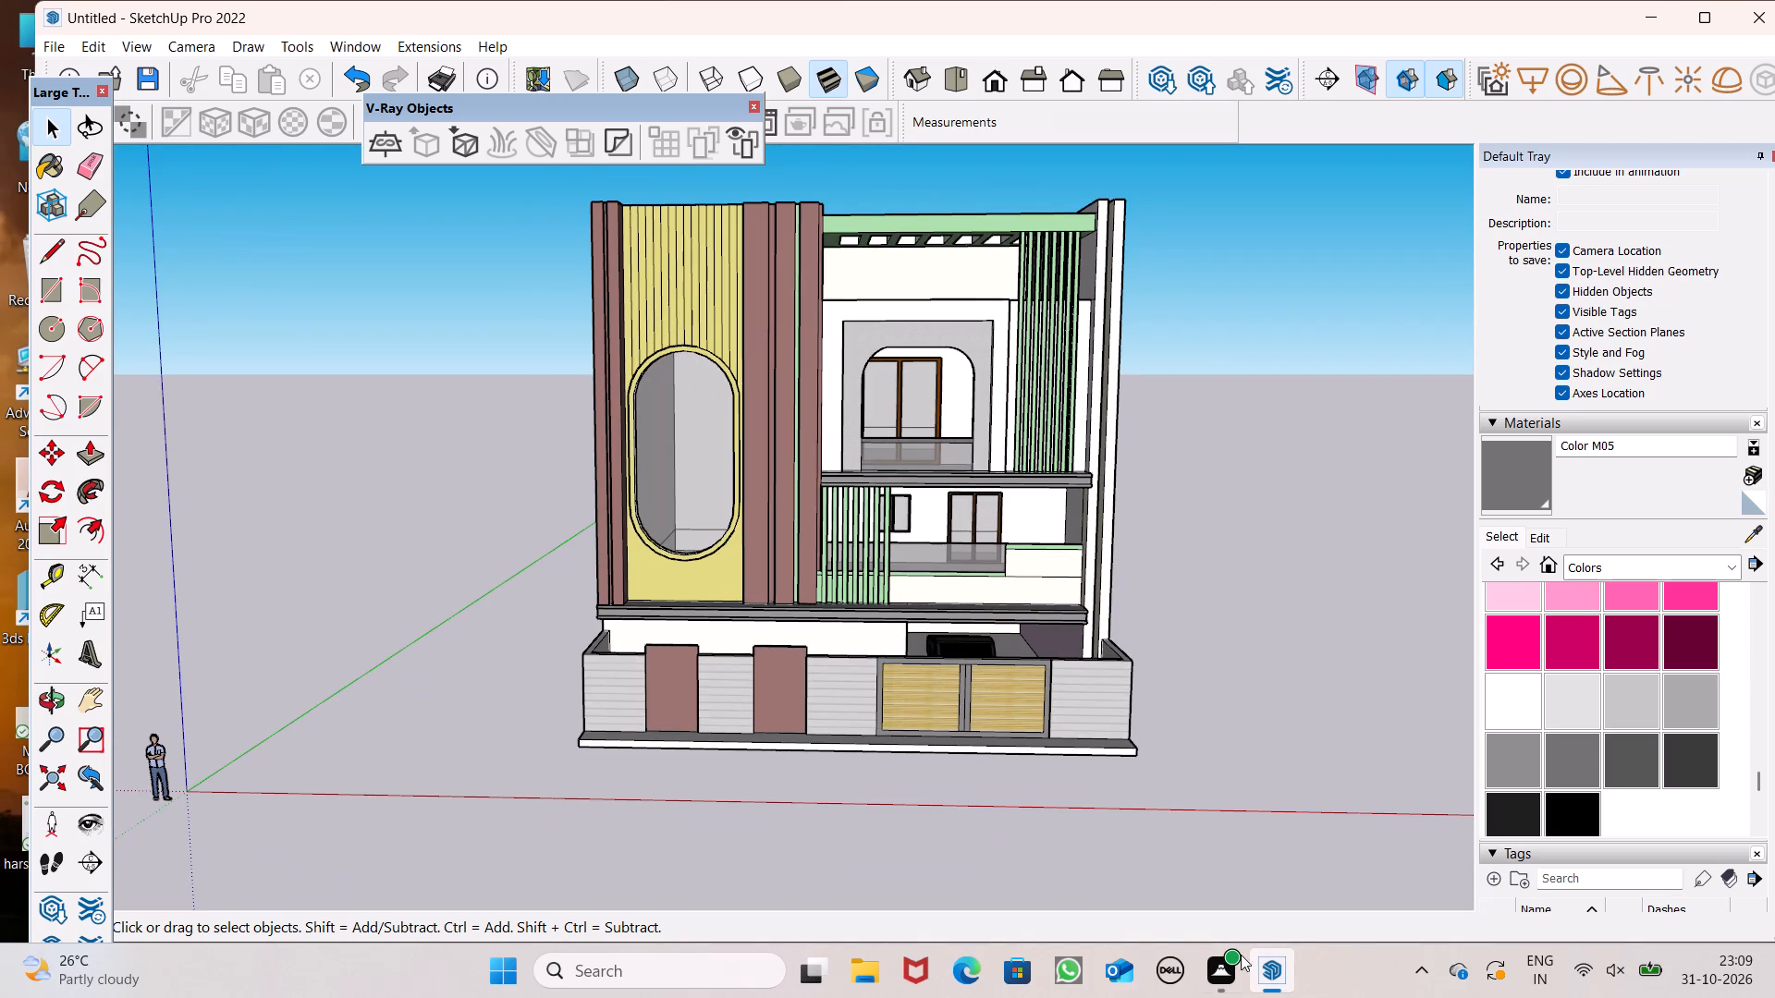
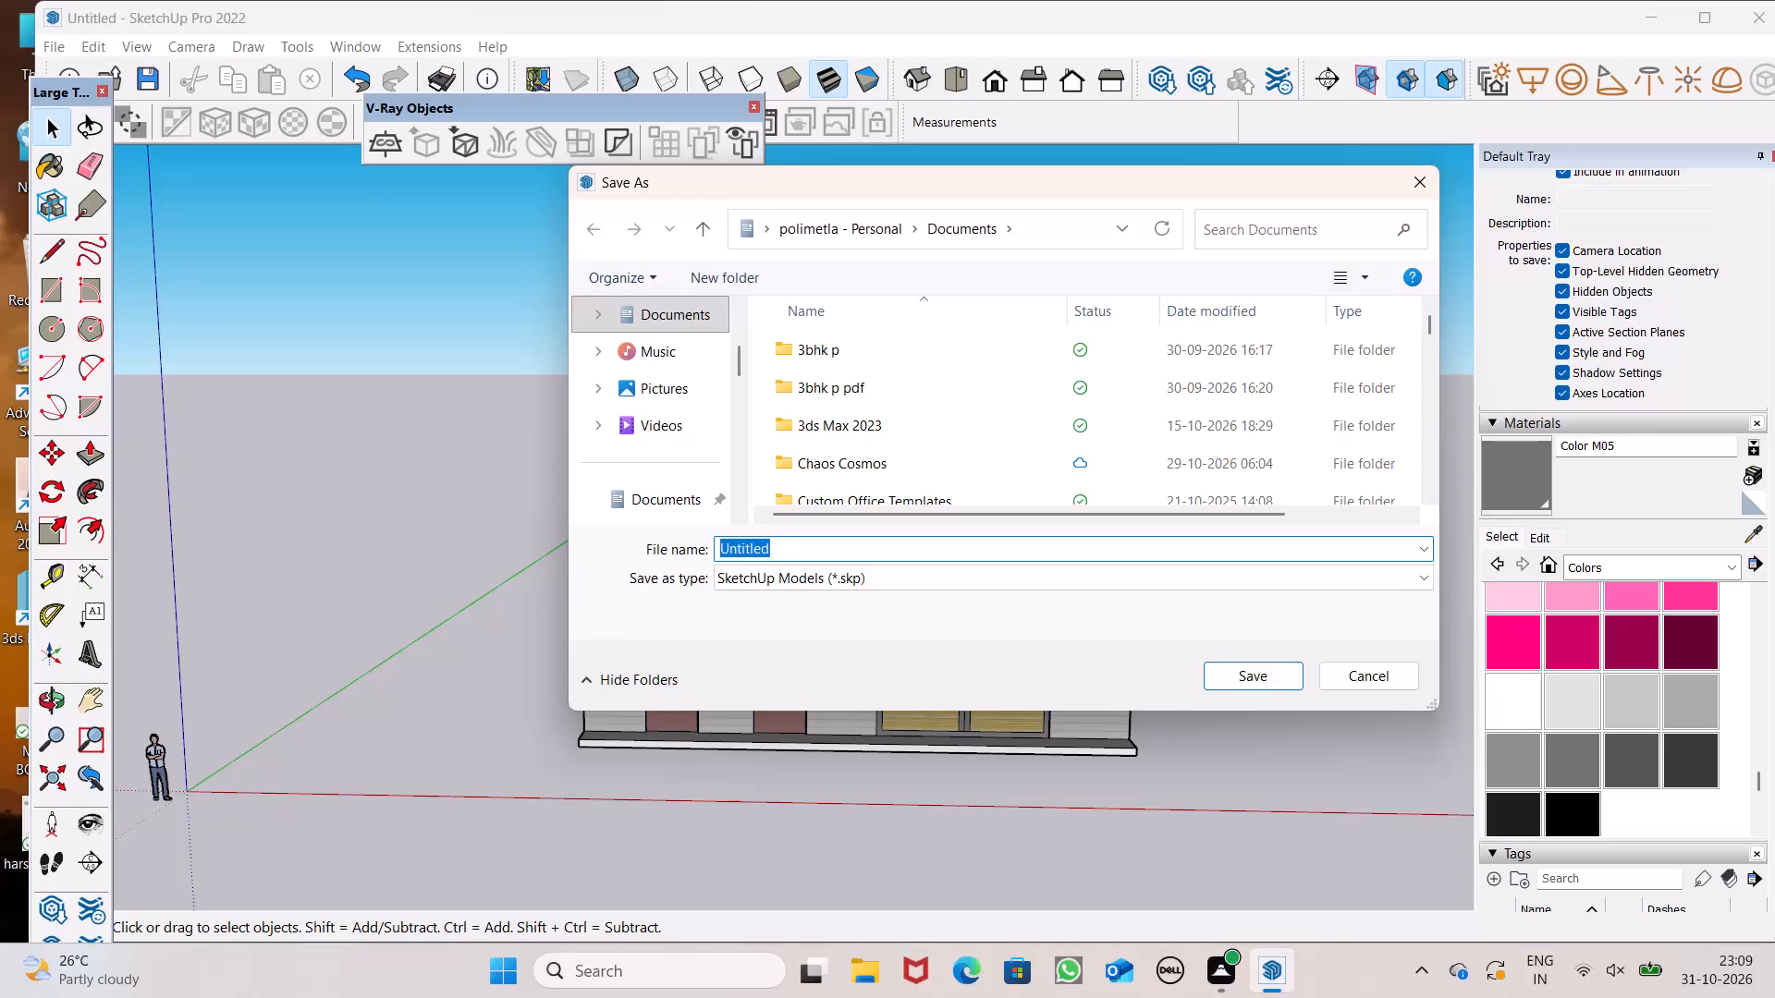
# Save the model in Documents as a SketchUp file named "elegant house".
pyautogui.press('BackSpace')
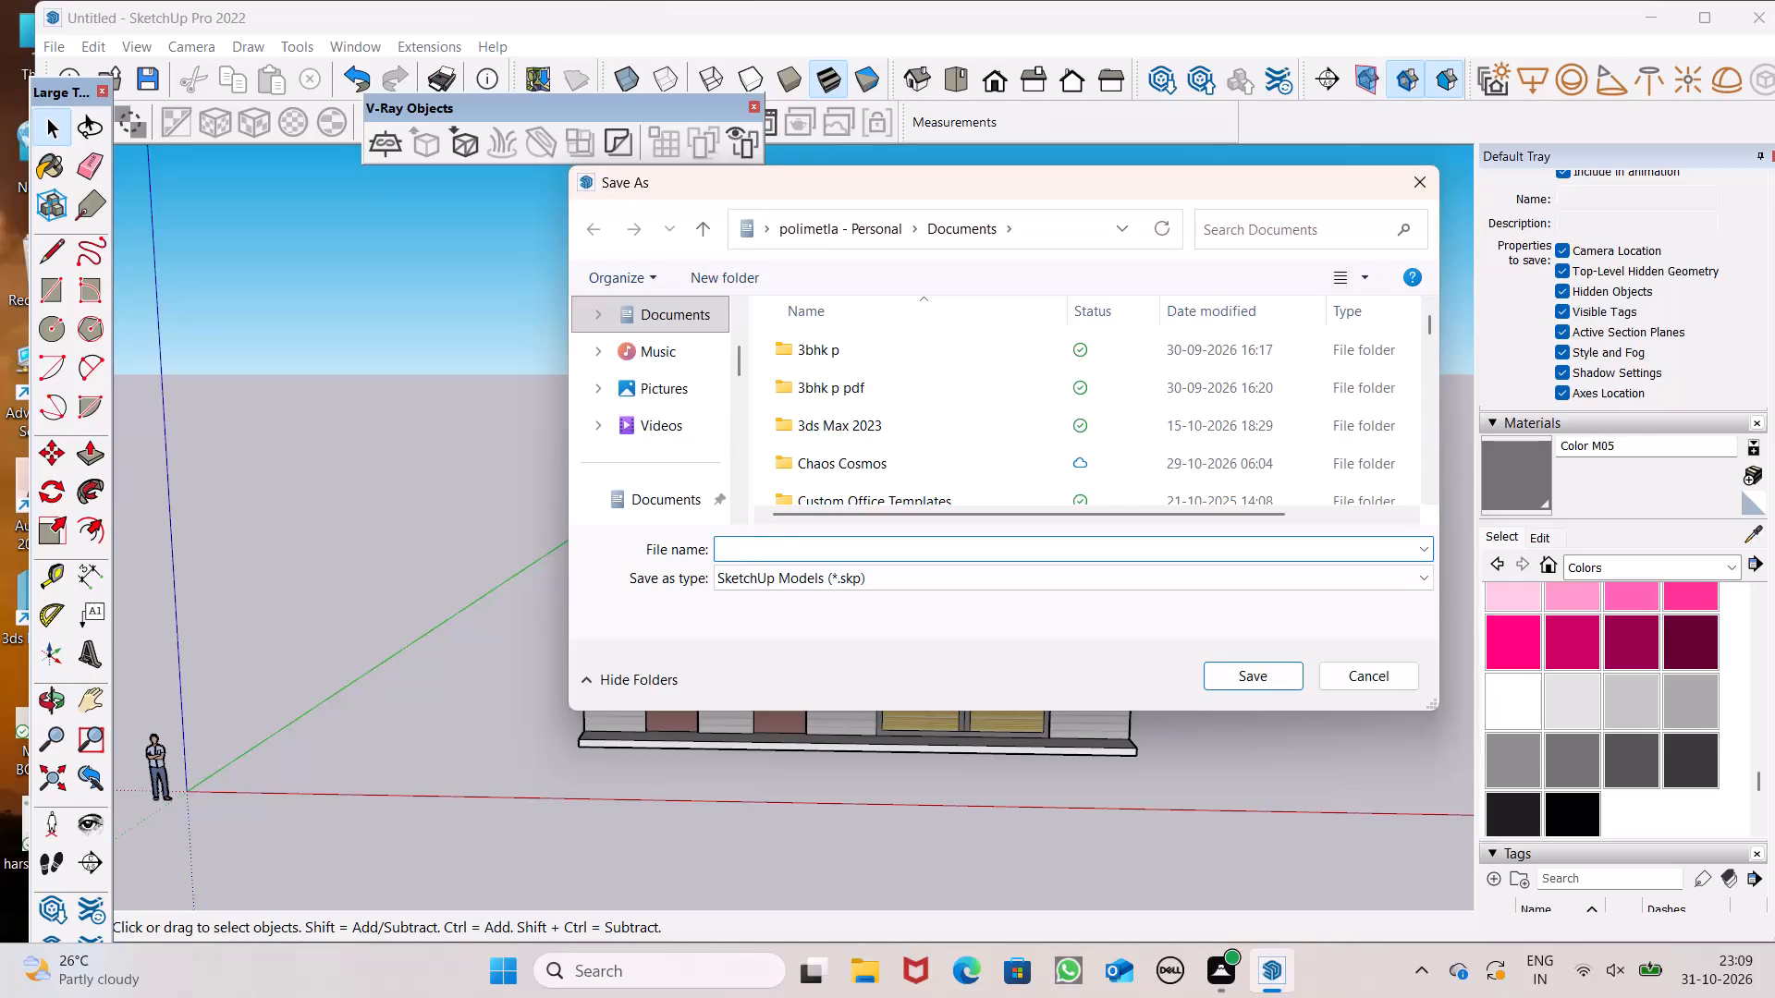
pyautogui.write('elegant')
pyautogui.press('space')
pyautogui.write('hpouse')
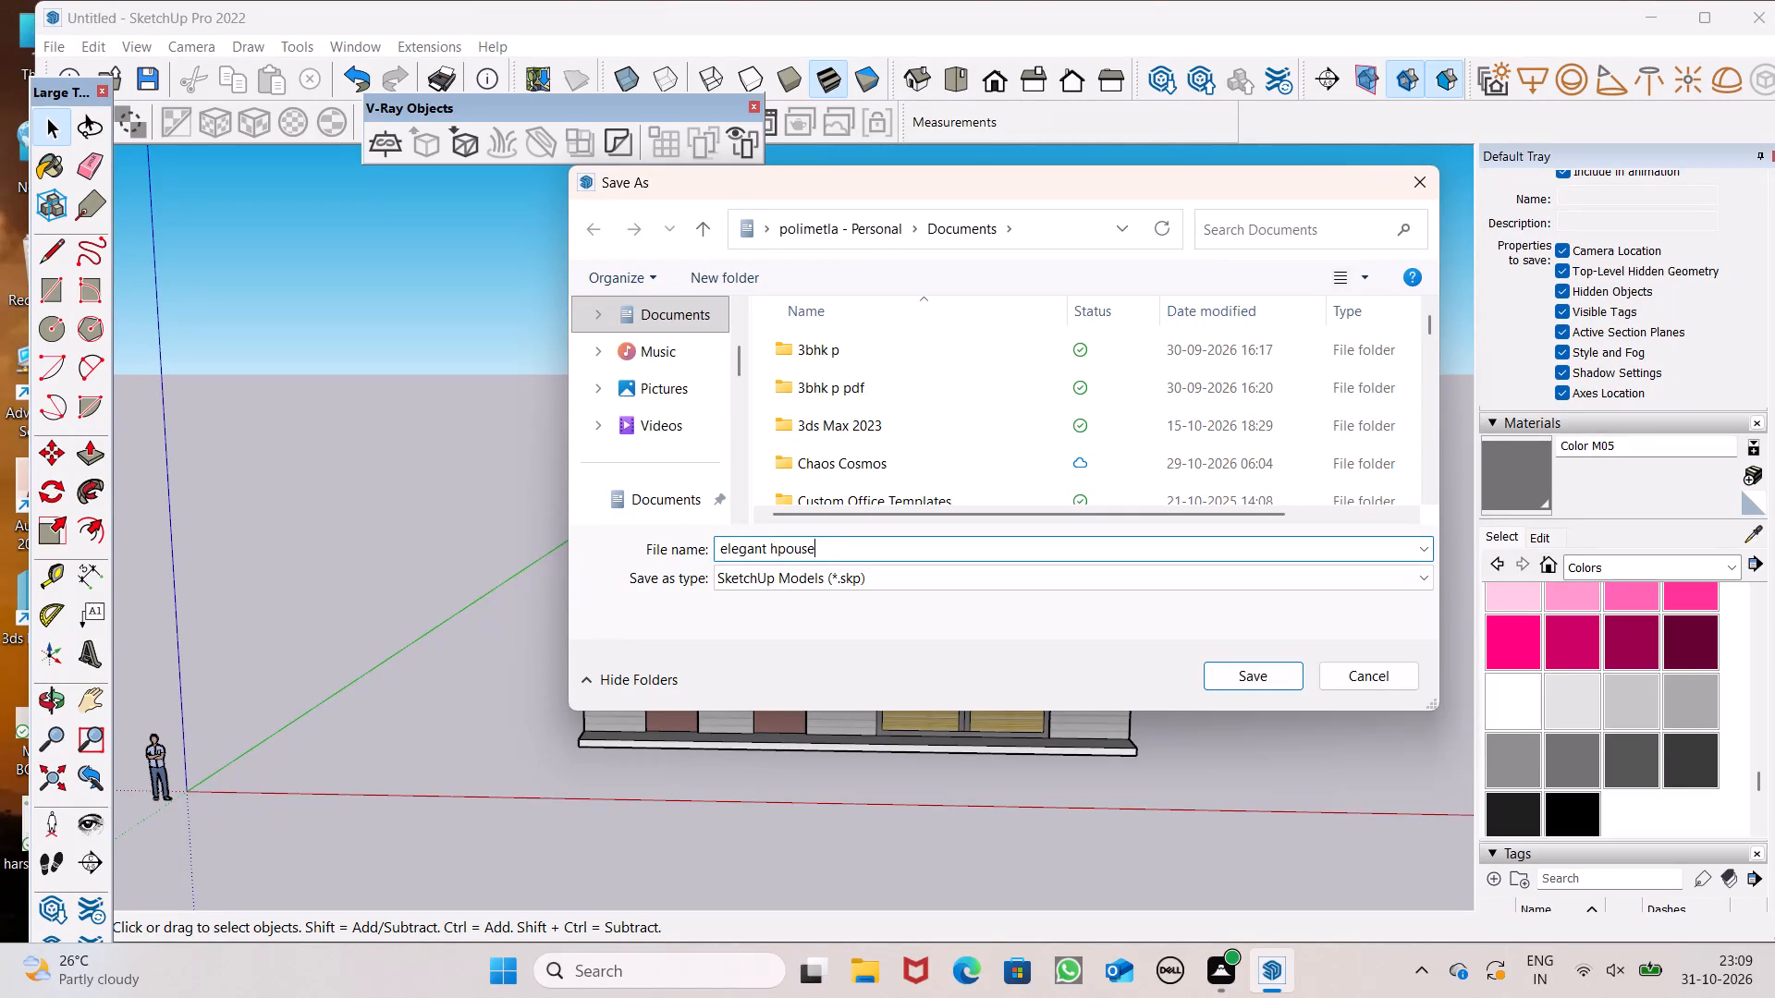
pyautogui.press('BackSpace')
pyautogui.press('BackSpace')
pyautogui.press('BackSpace')
pyautogui.press('BackSpace')
pyautogui.press('BackSpace')
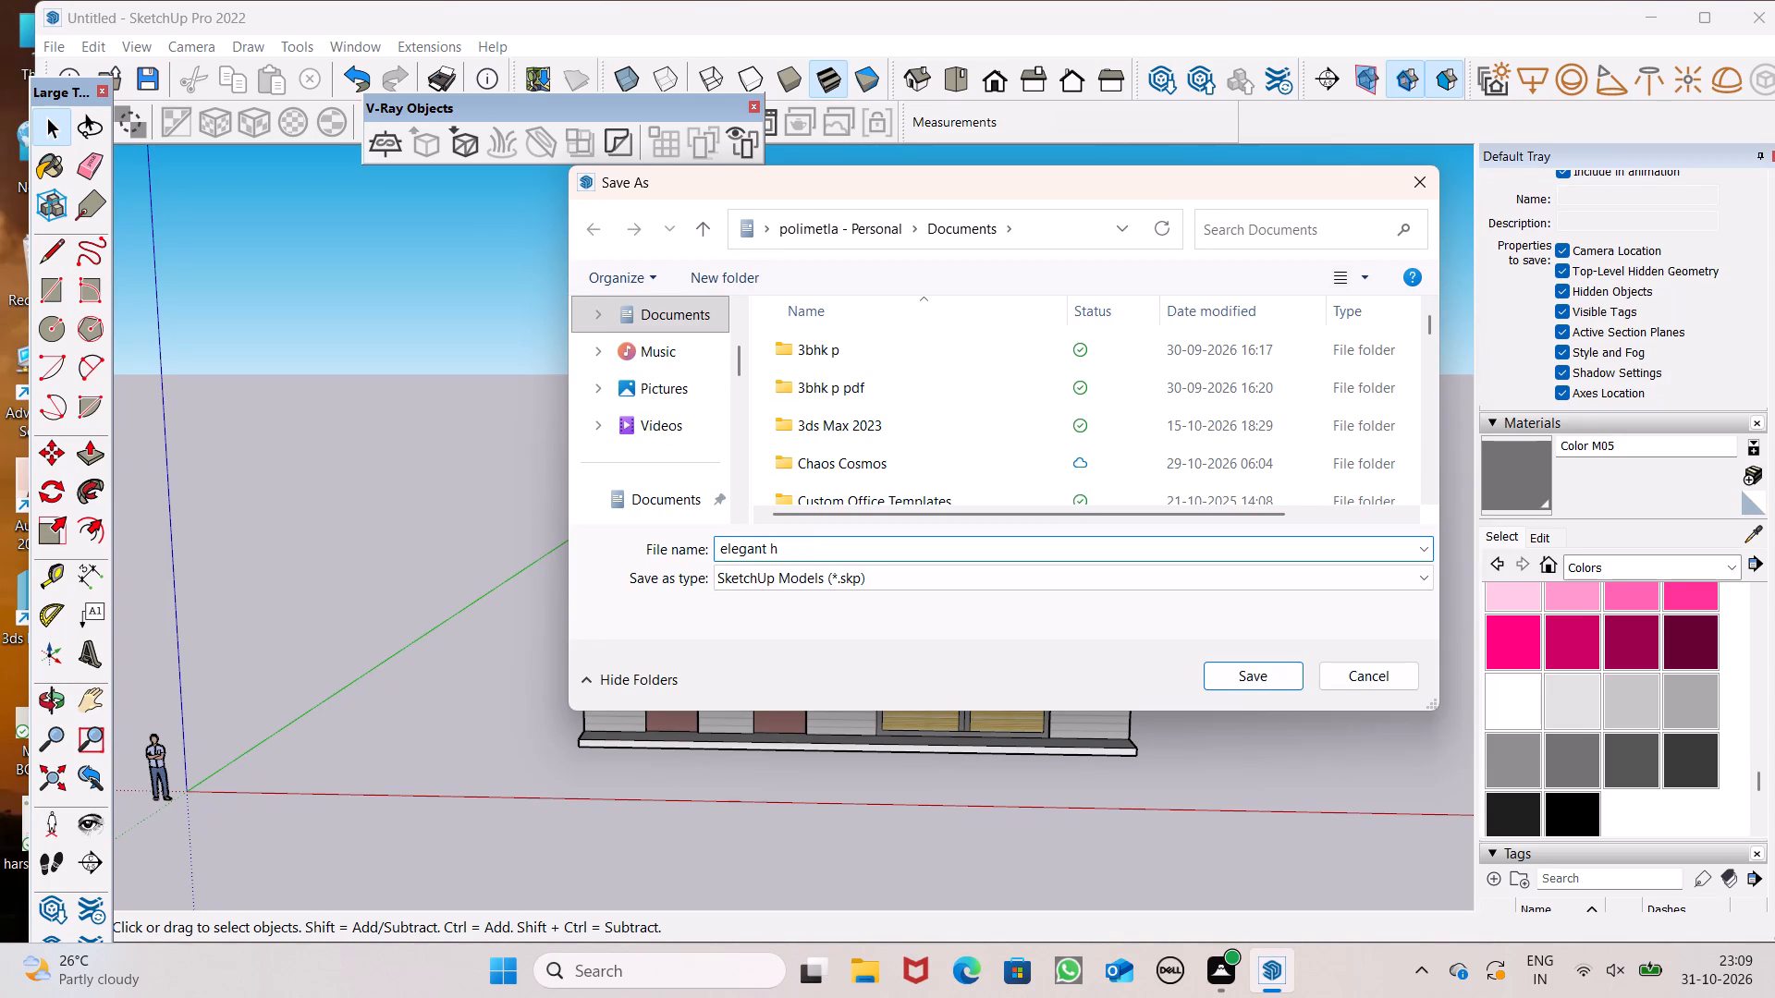
pyautogui.write('ouse')
pyautogui.click(1269, 684)
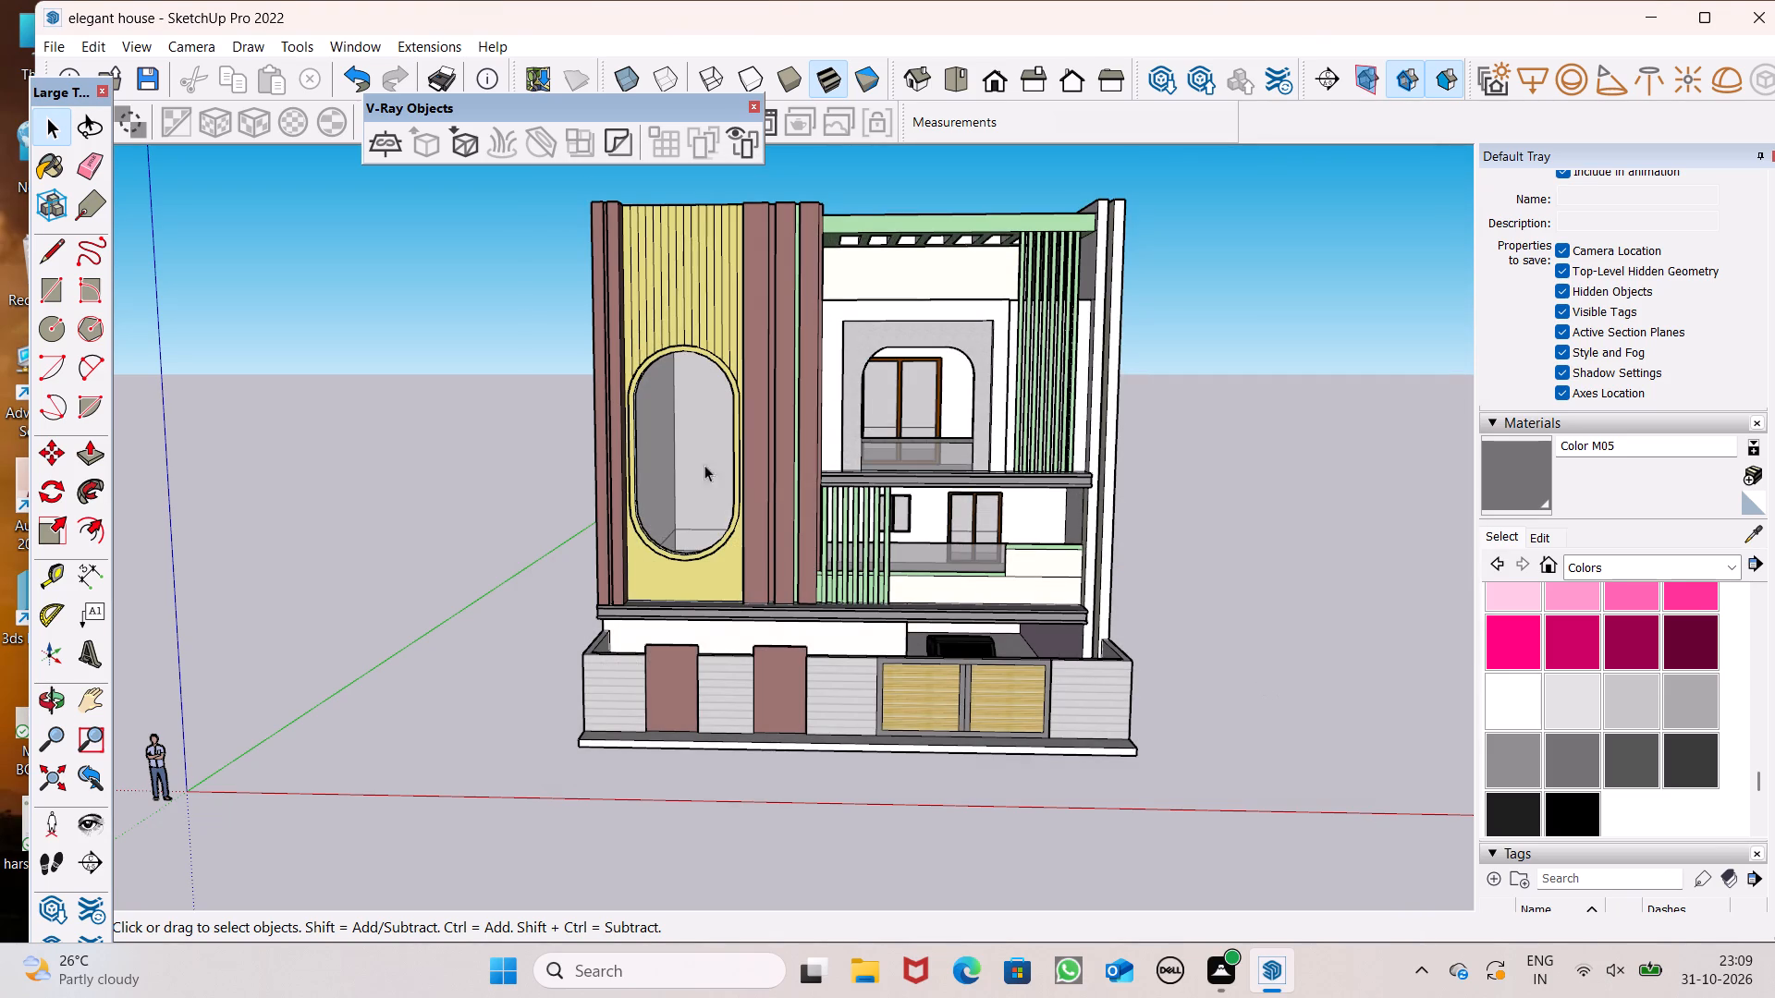
# Export the current front view as a 2D JPEG image named "elegant house" in the Documents folder.
pyautogui.click(49, 43)
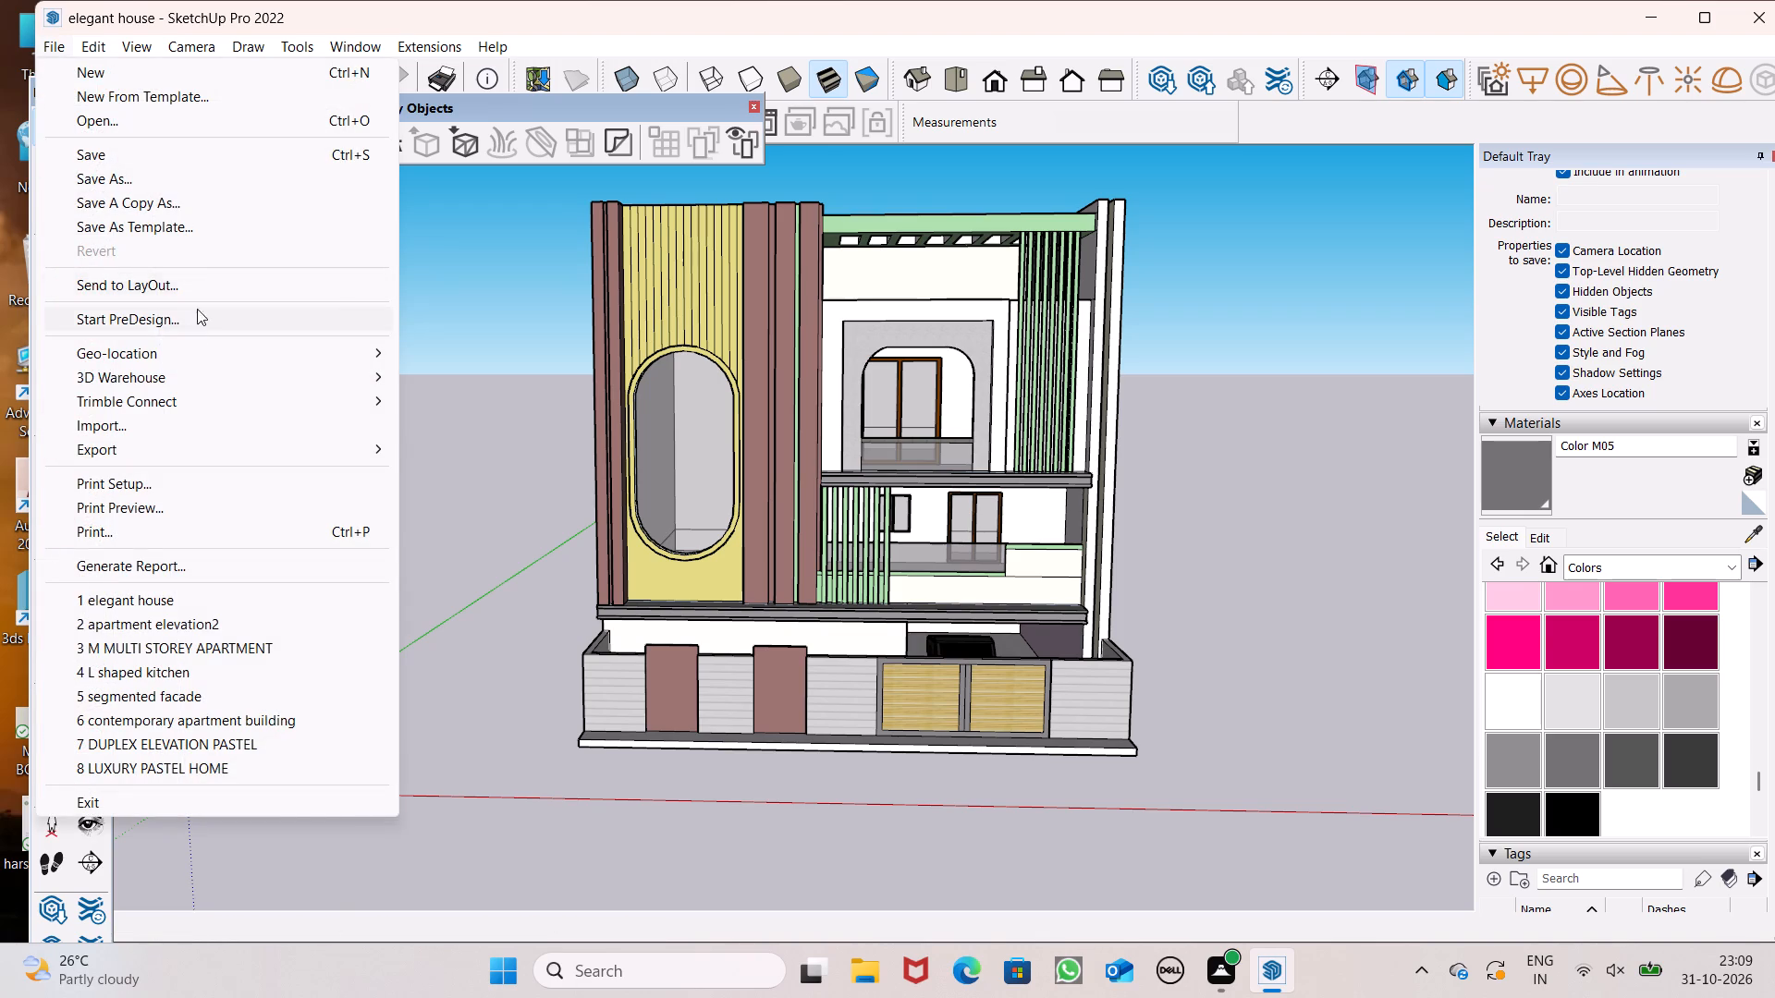
pyautogui.click(156, 456)
pyautogui.click(518, 479)
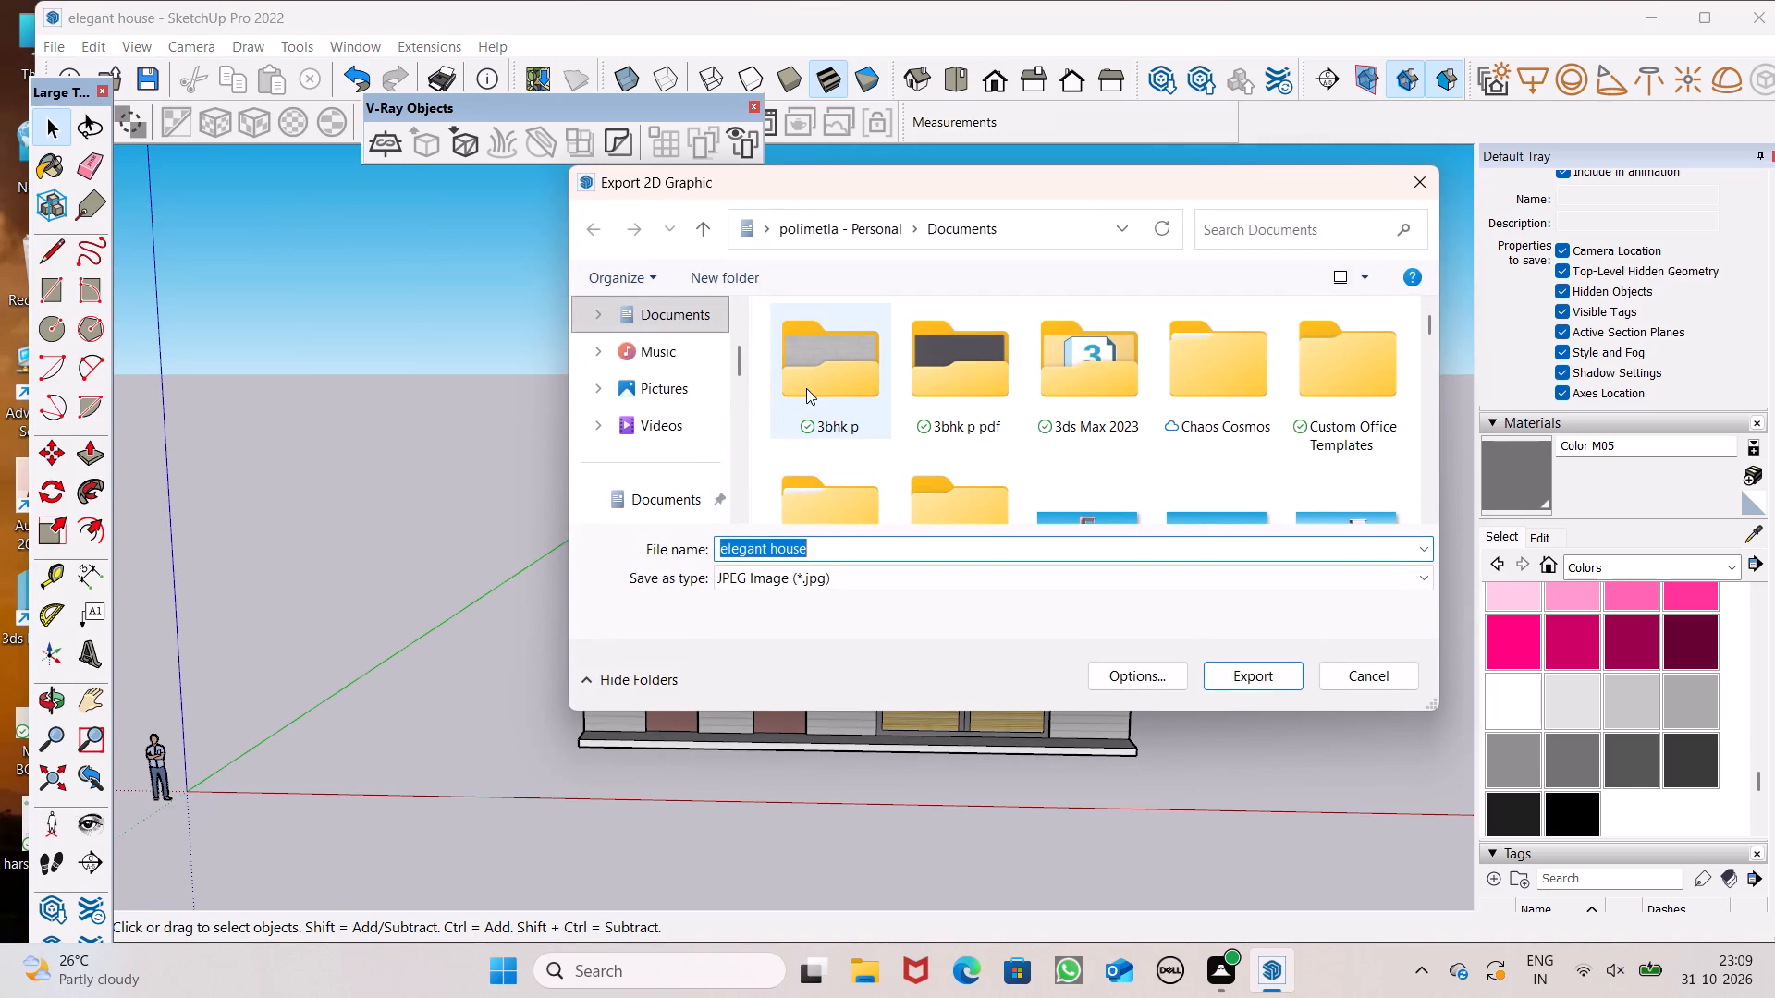
pyautogui.click(1238, 681)
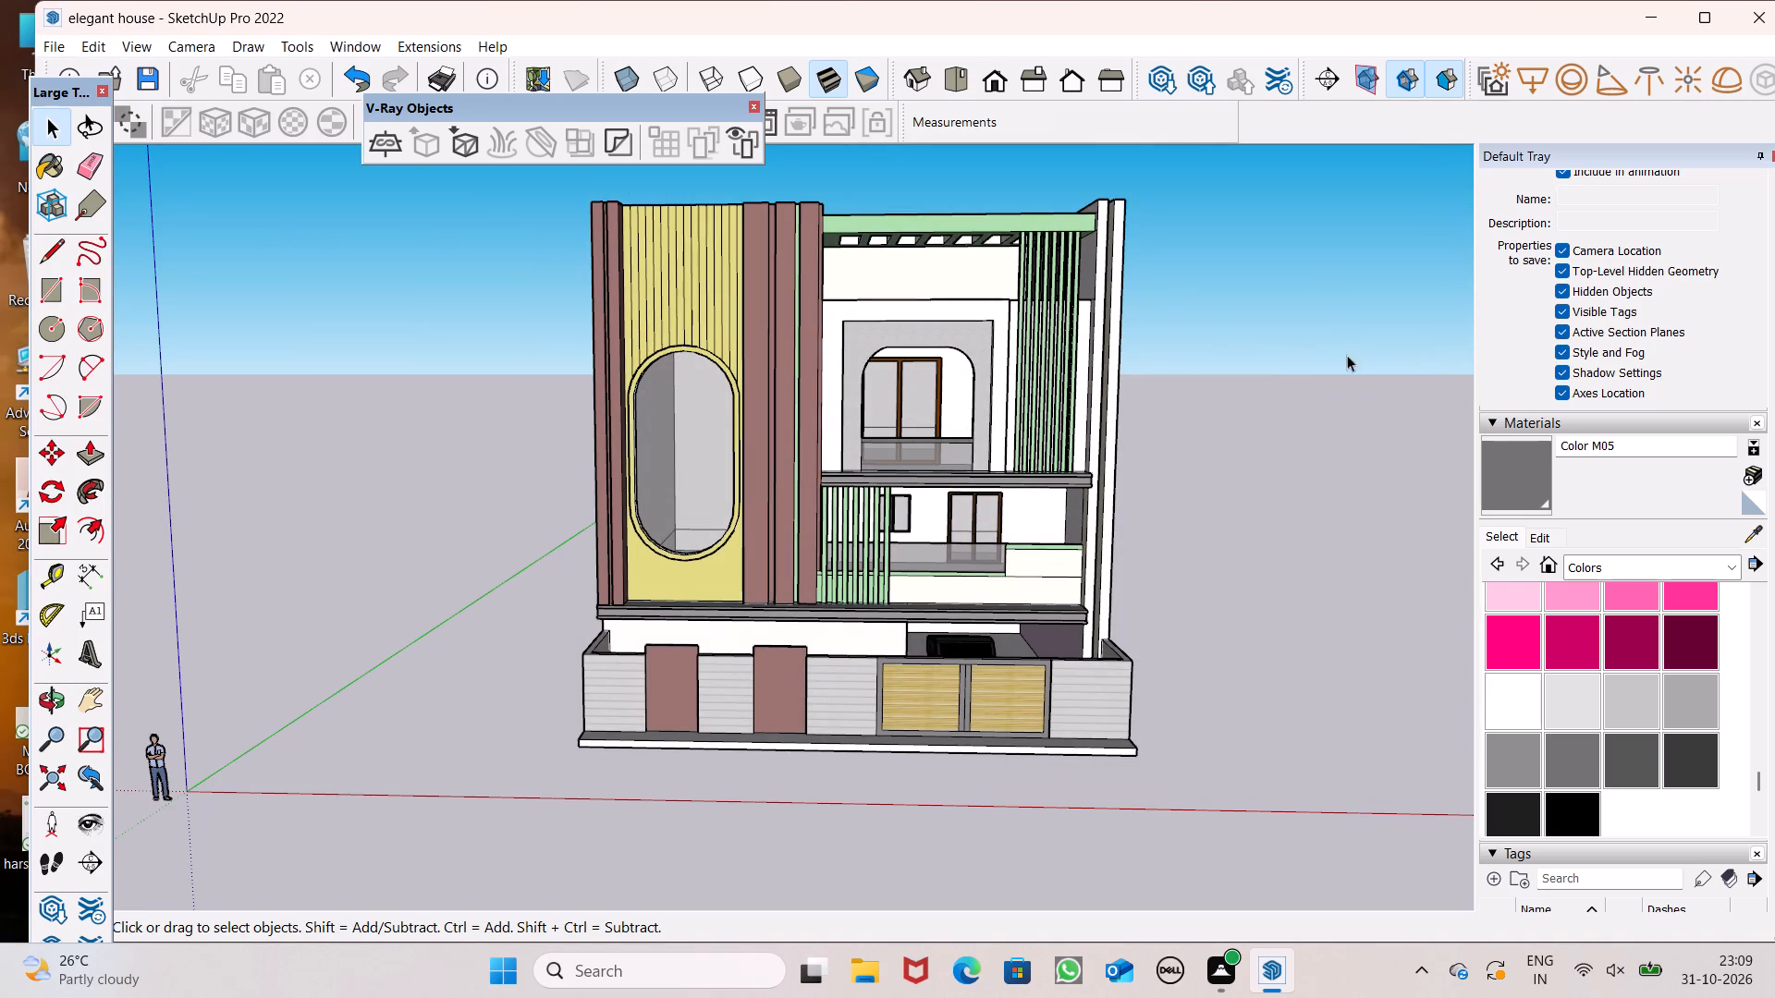